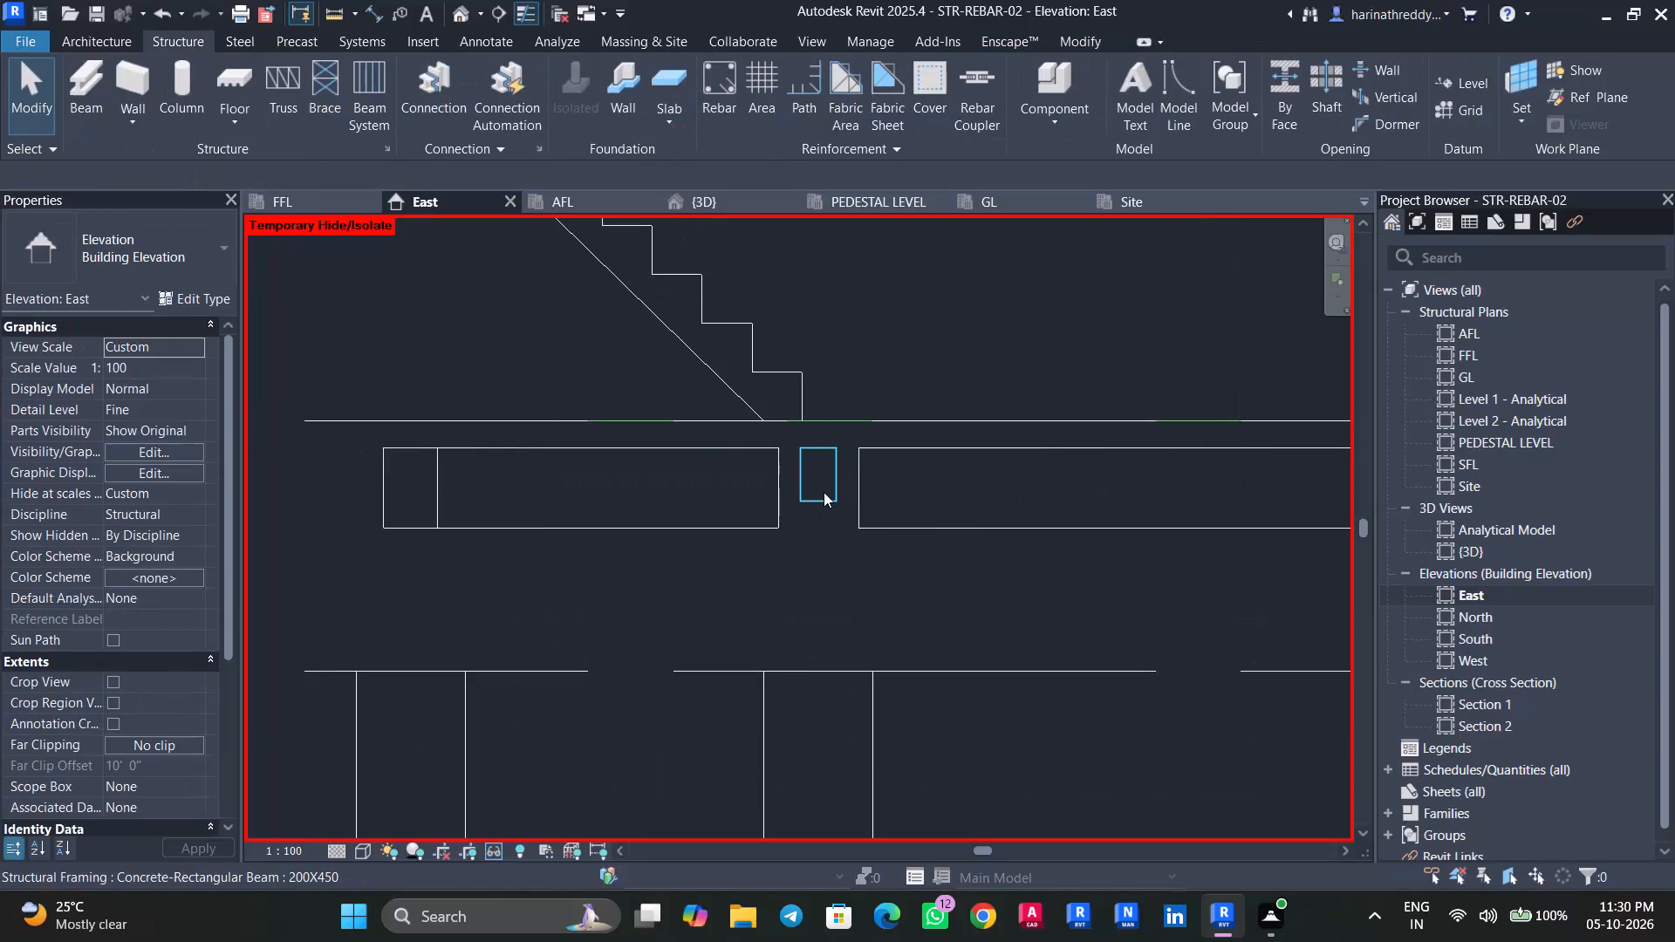
# Apply the BEAM <30 mm> rebar cover setting to the 200X450 concrete beam below the foot of the stair.
pyautogui.click(824, 492)
pyautogui.scroll(3, 824, 492)
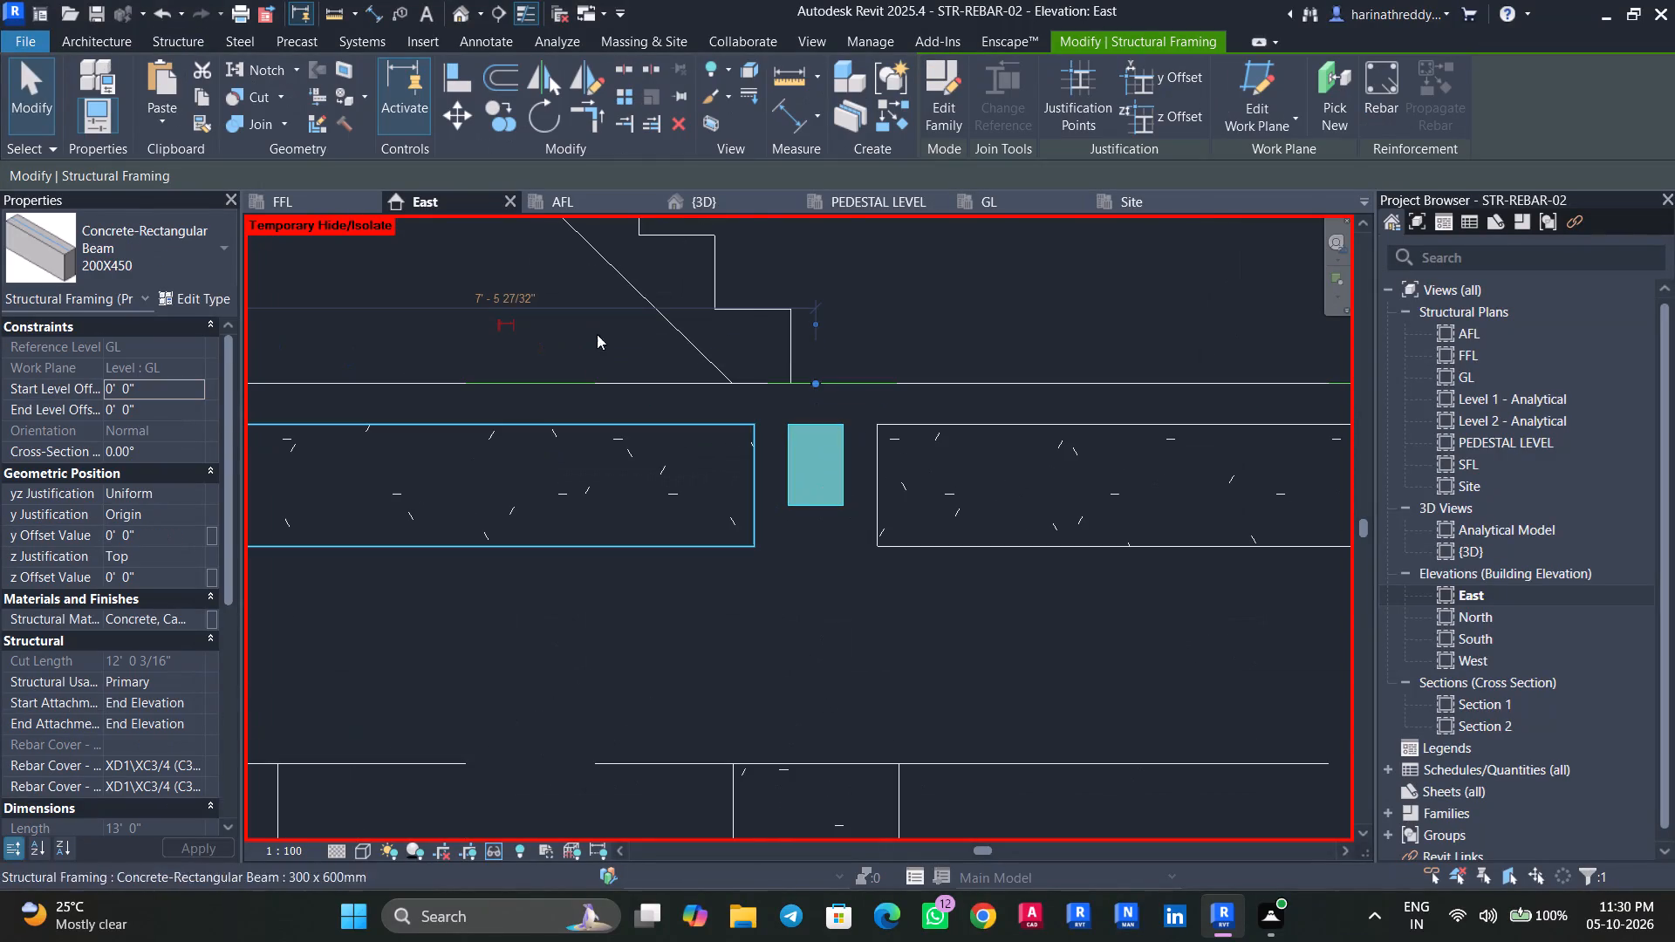
pyautogui.scroll(-3, 812, 540)
pyautogui.scroll(1, 812, 540)
pyautogui.moveTo(812, 540); pyautogui.dragTo(600, 587, button='middle')
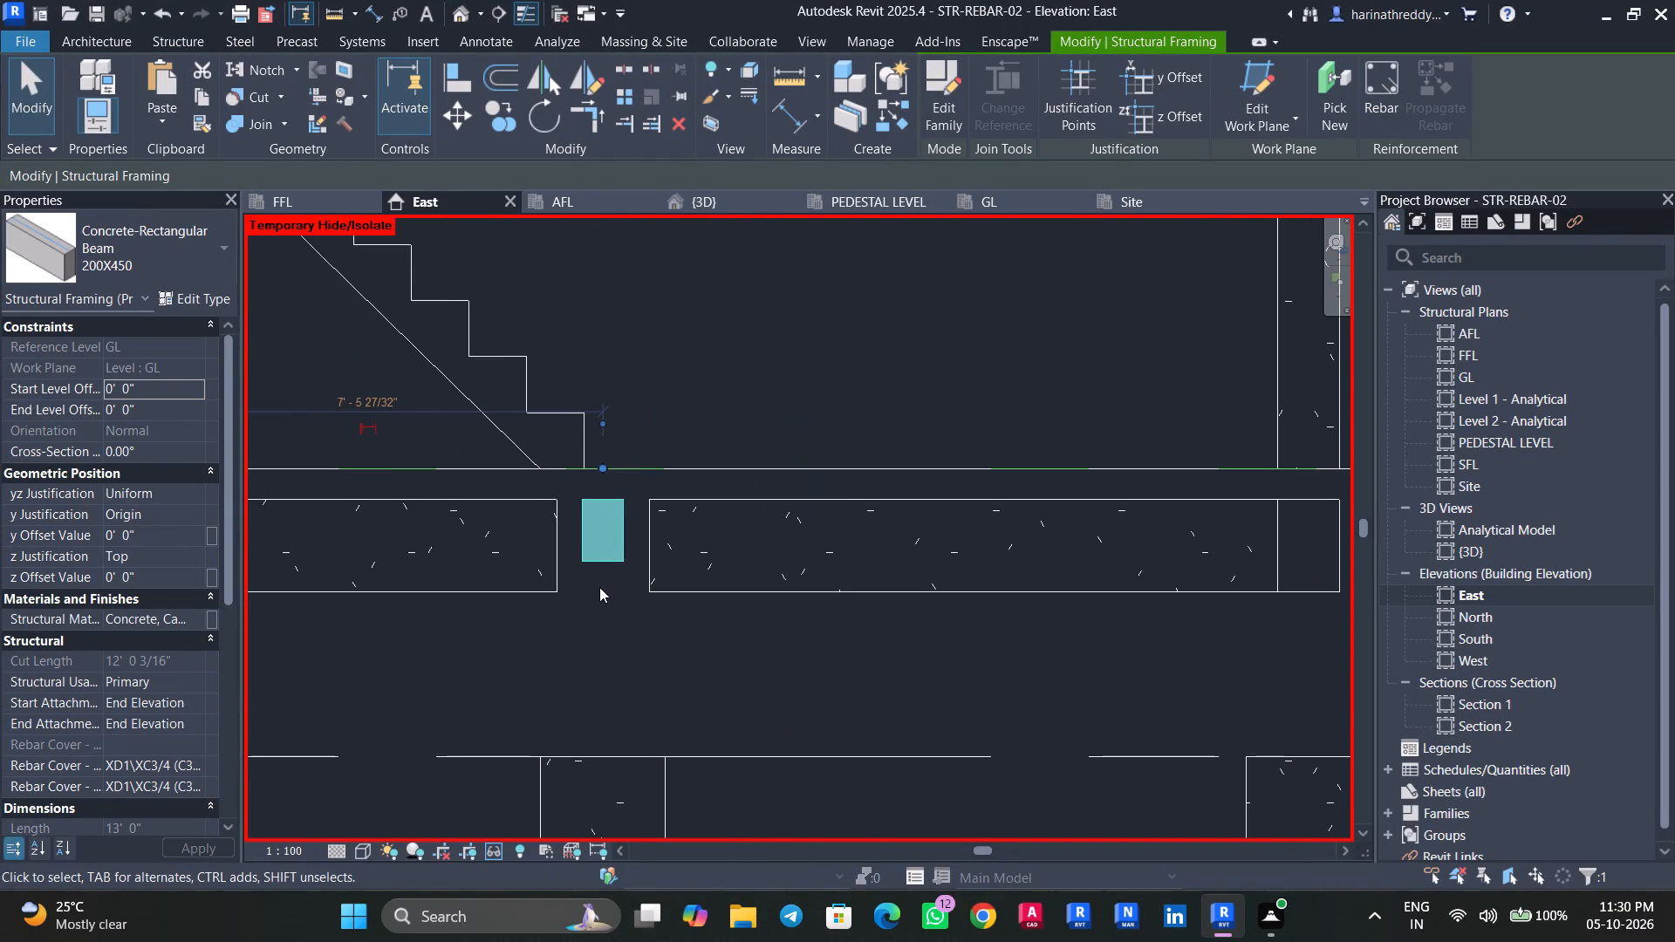
pyautogui.click(172, 33)
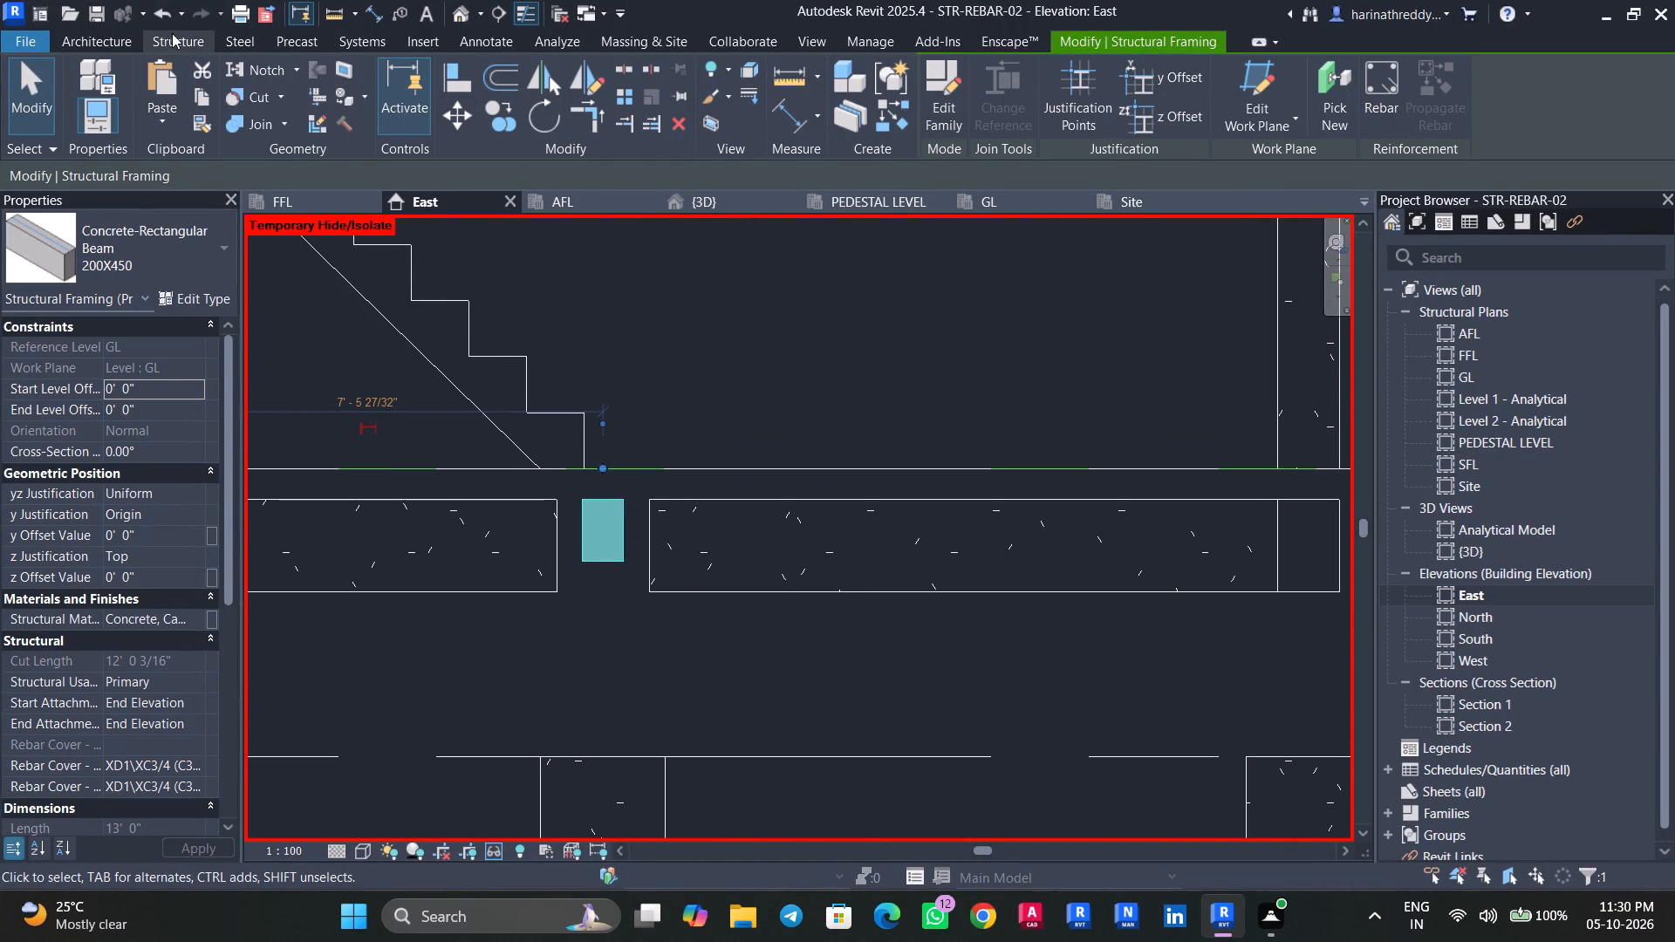
pyautogui.click(951, 101)
pyautogui.press('Escape')
pyautogui.press('Escape')
pyautogui.press('Escape')
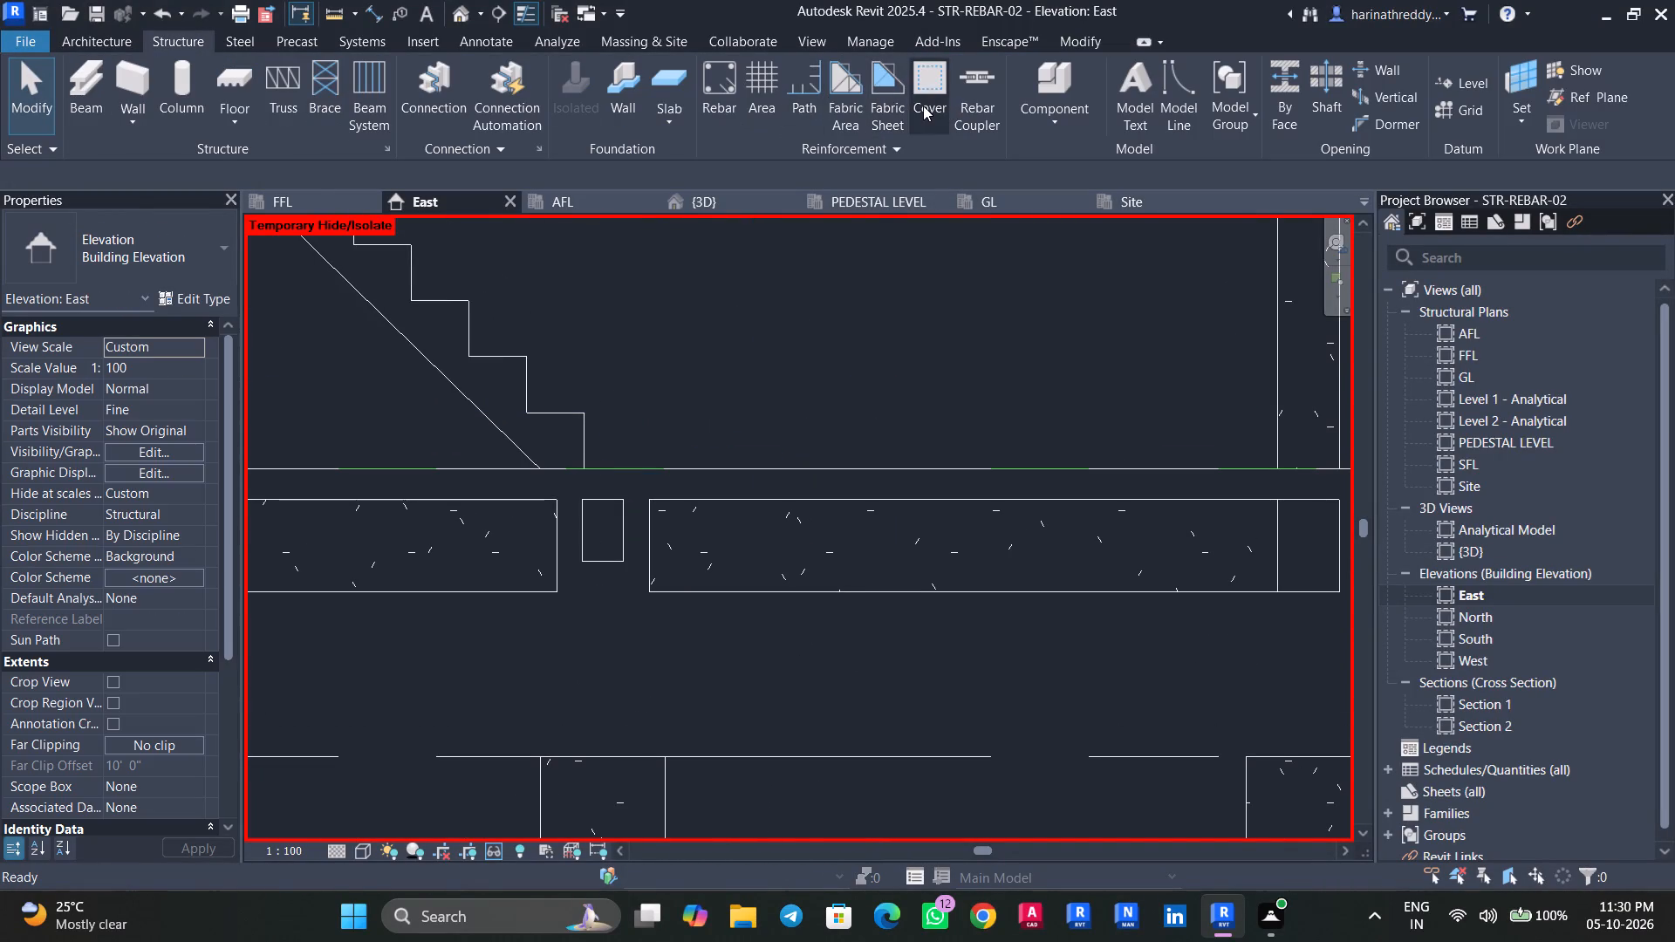
pyautogui.click(925, 106)
pyautogui.click(616, 511)
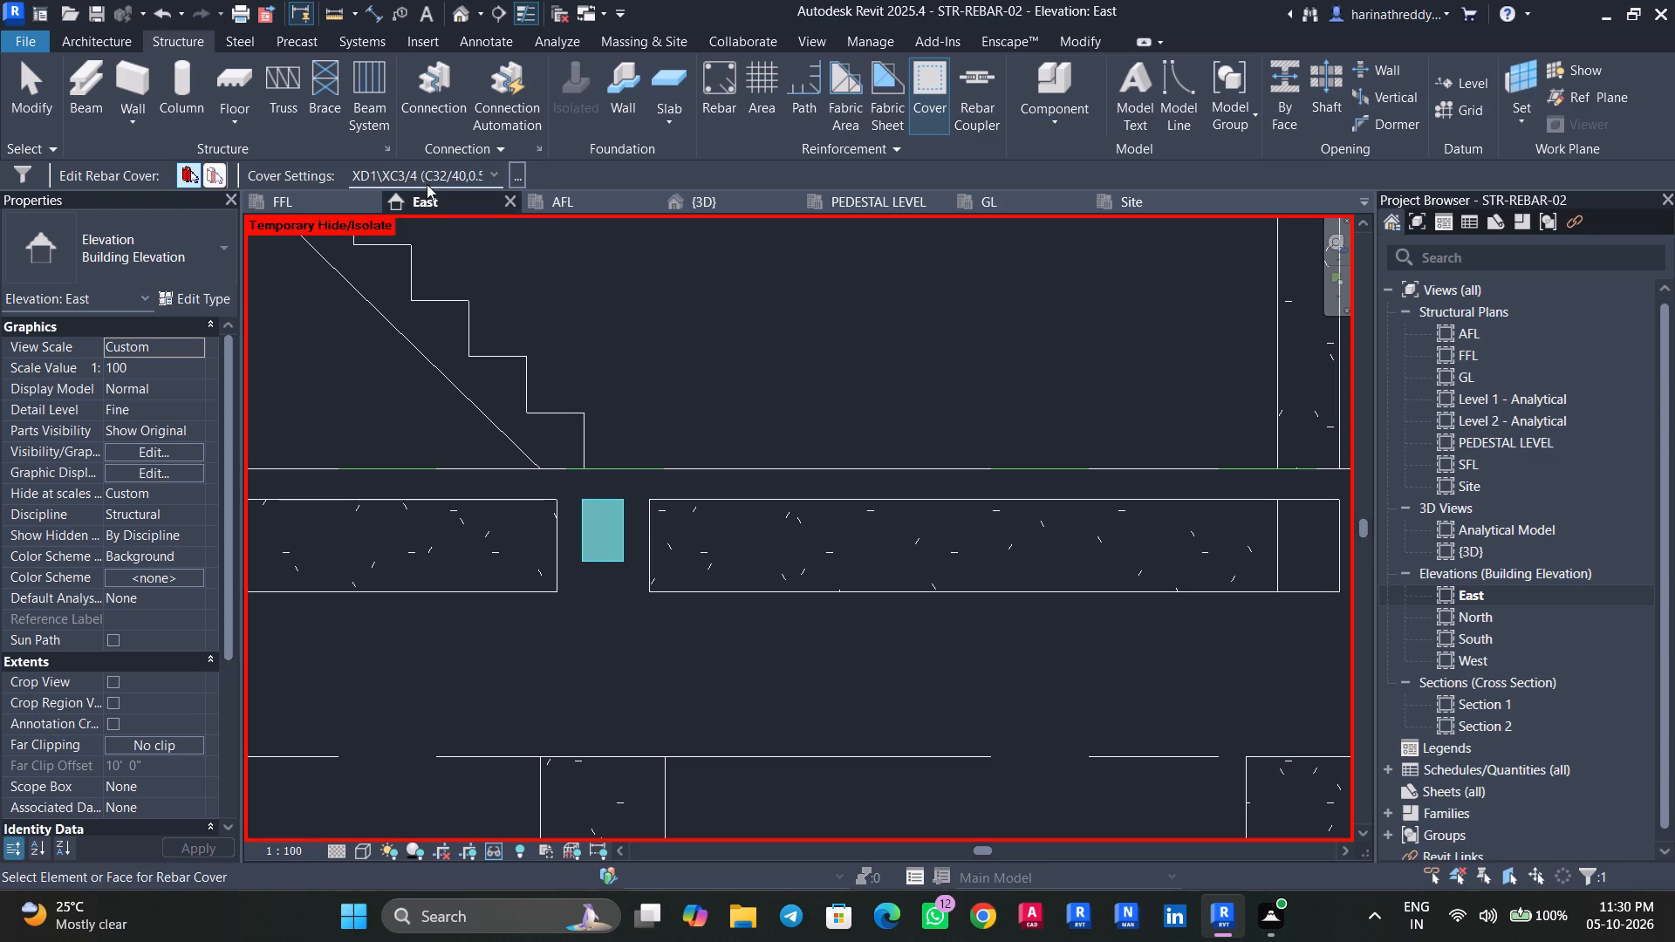
pyautogui.click(427, 181)
pyautogui.scroll(-1, 441, 256)
pyautogui.scroll(12, 441, 256)
pyautogui.click(426, 205)
pyautogui.scroll(4, 653, 500)
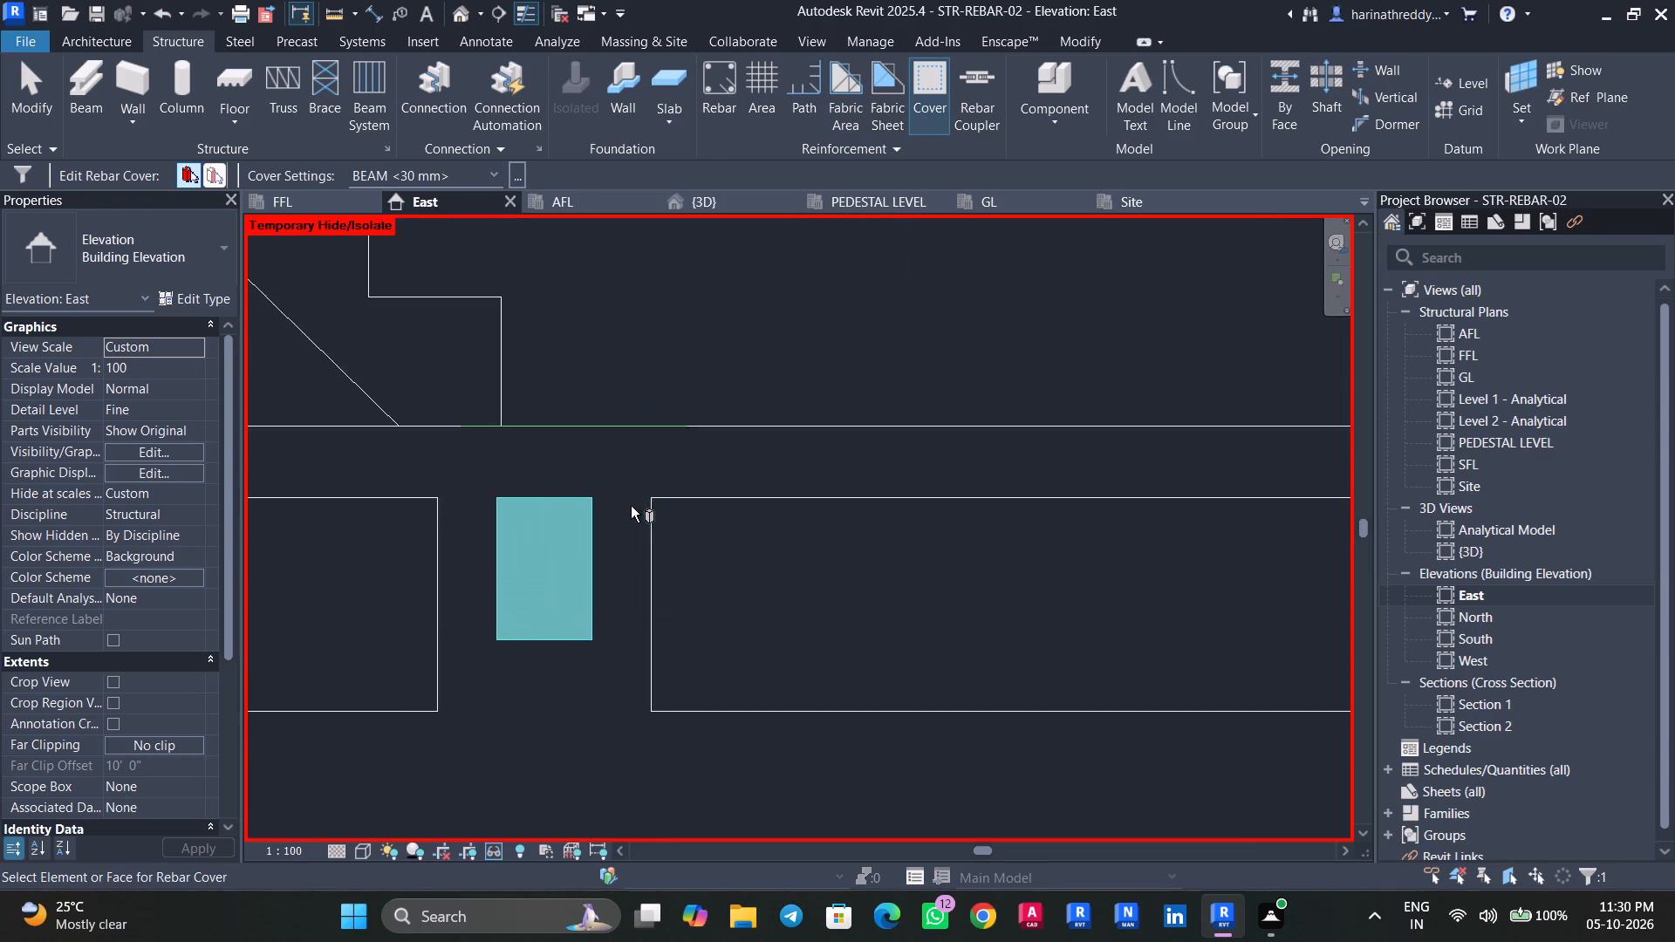
pyautogui.scroll(5, 631, 506)
pyautogui.press('Escape')
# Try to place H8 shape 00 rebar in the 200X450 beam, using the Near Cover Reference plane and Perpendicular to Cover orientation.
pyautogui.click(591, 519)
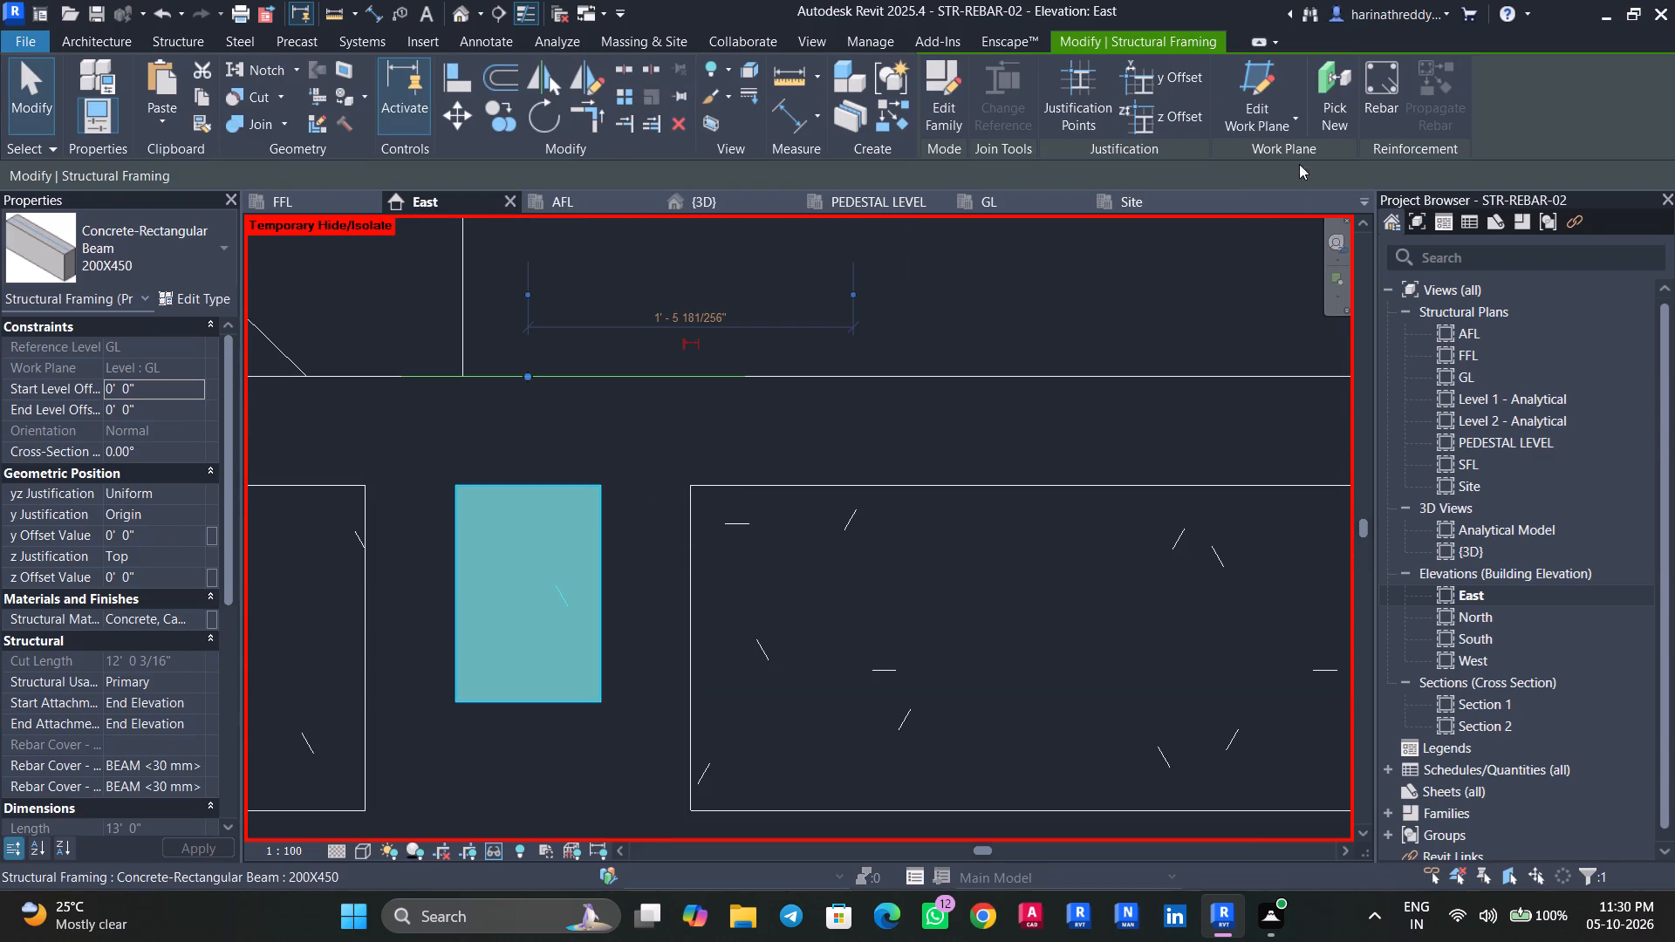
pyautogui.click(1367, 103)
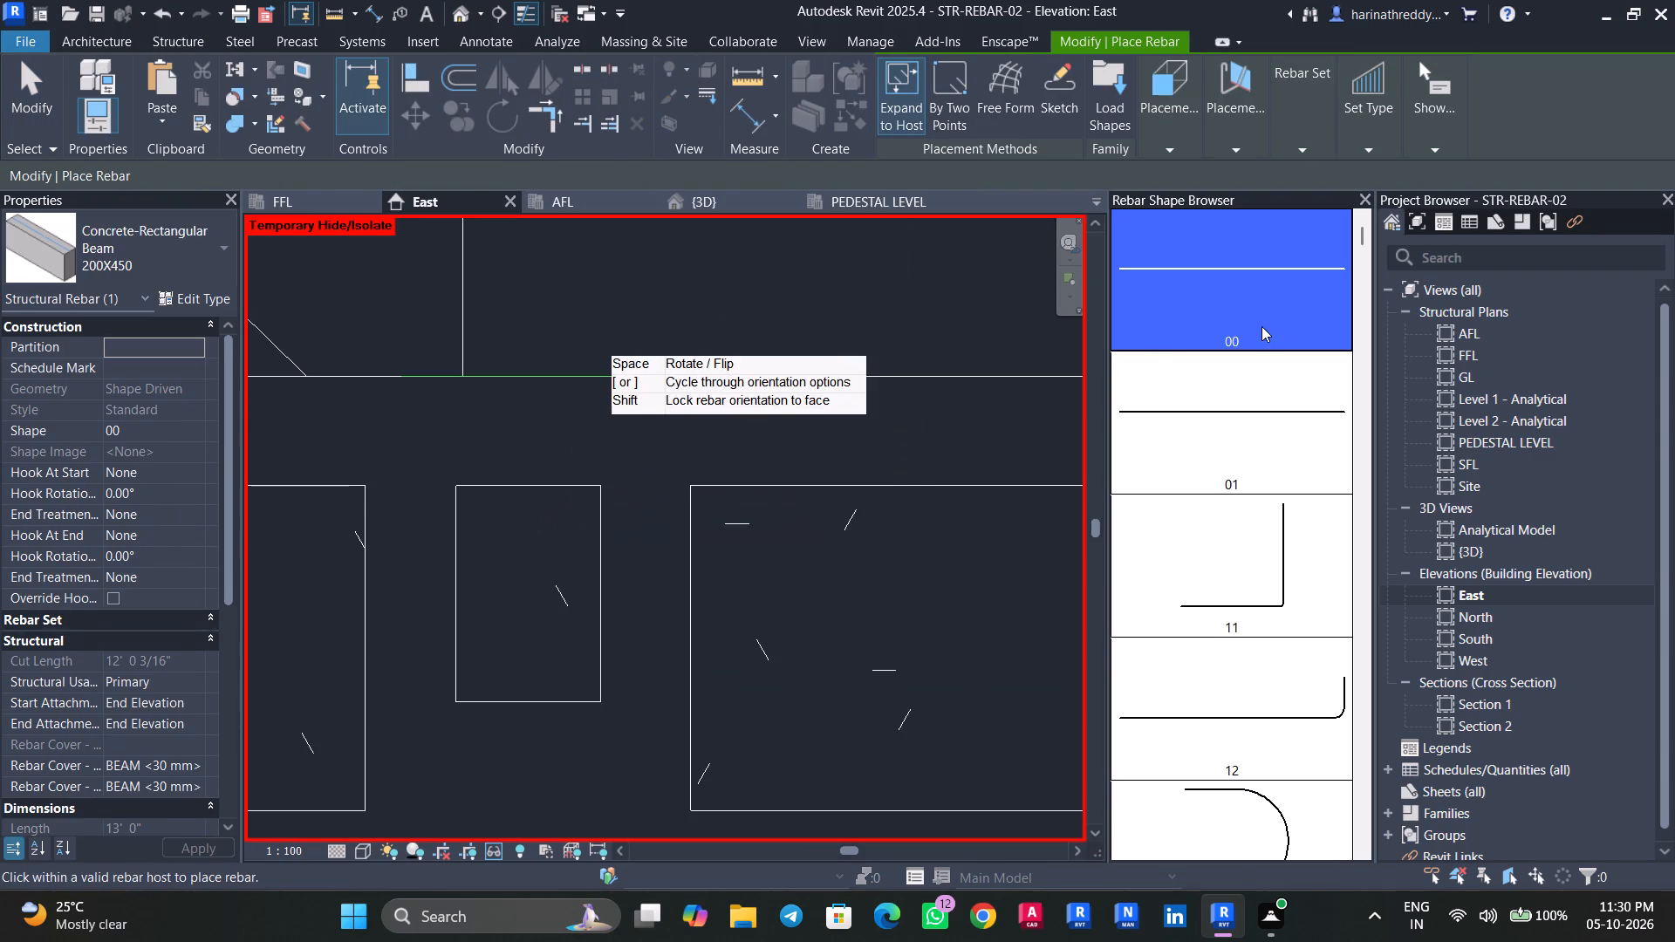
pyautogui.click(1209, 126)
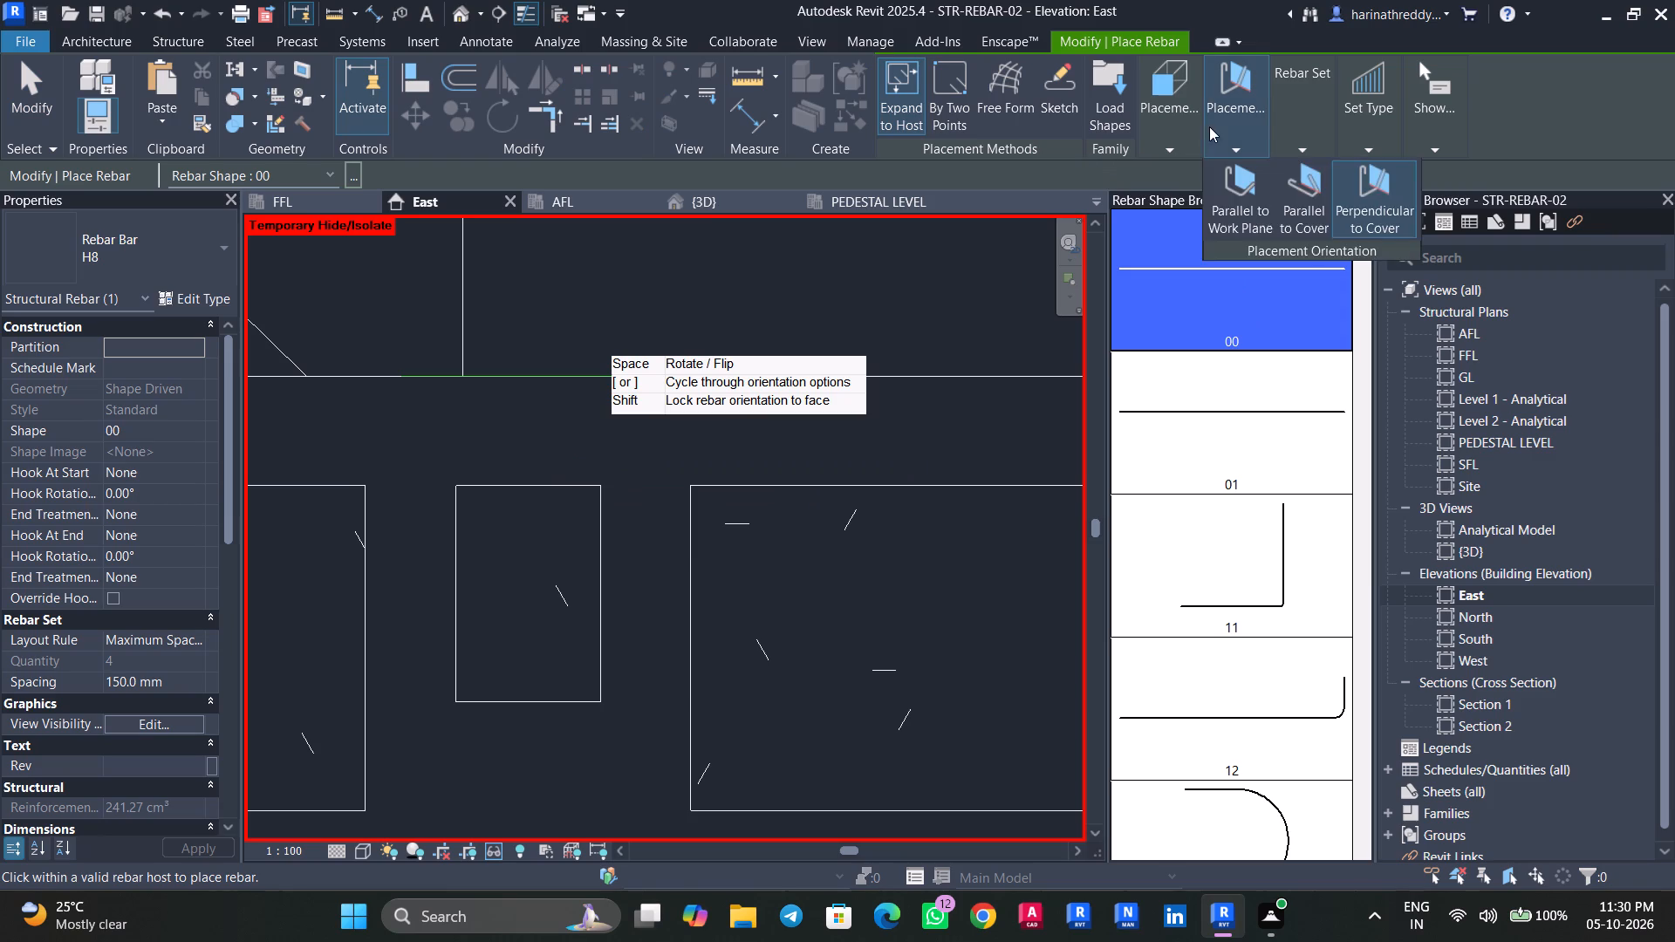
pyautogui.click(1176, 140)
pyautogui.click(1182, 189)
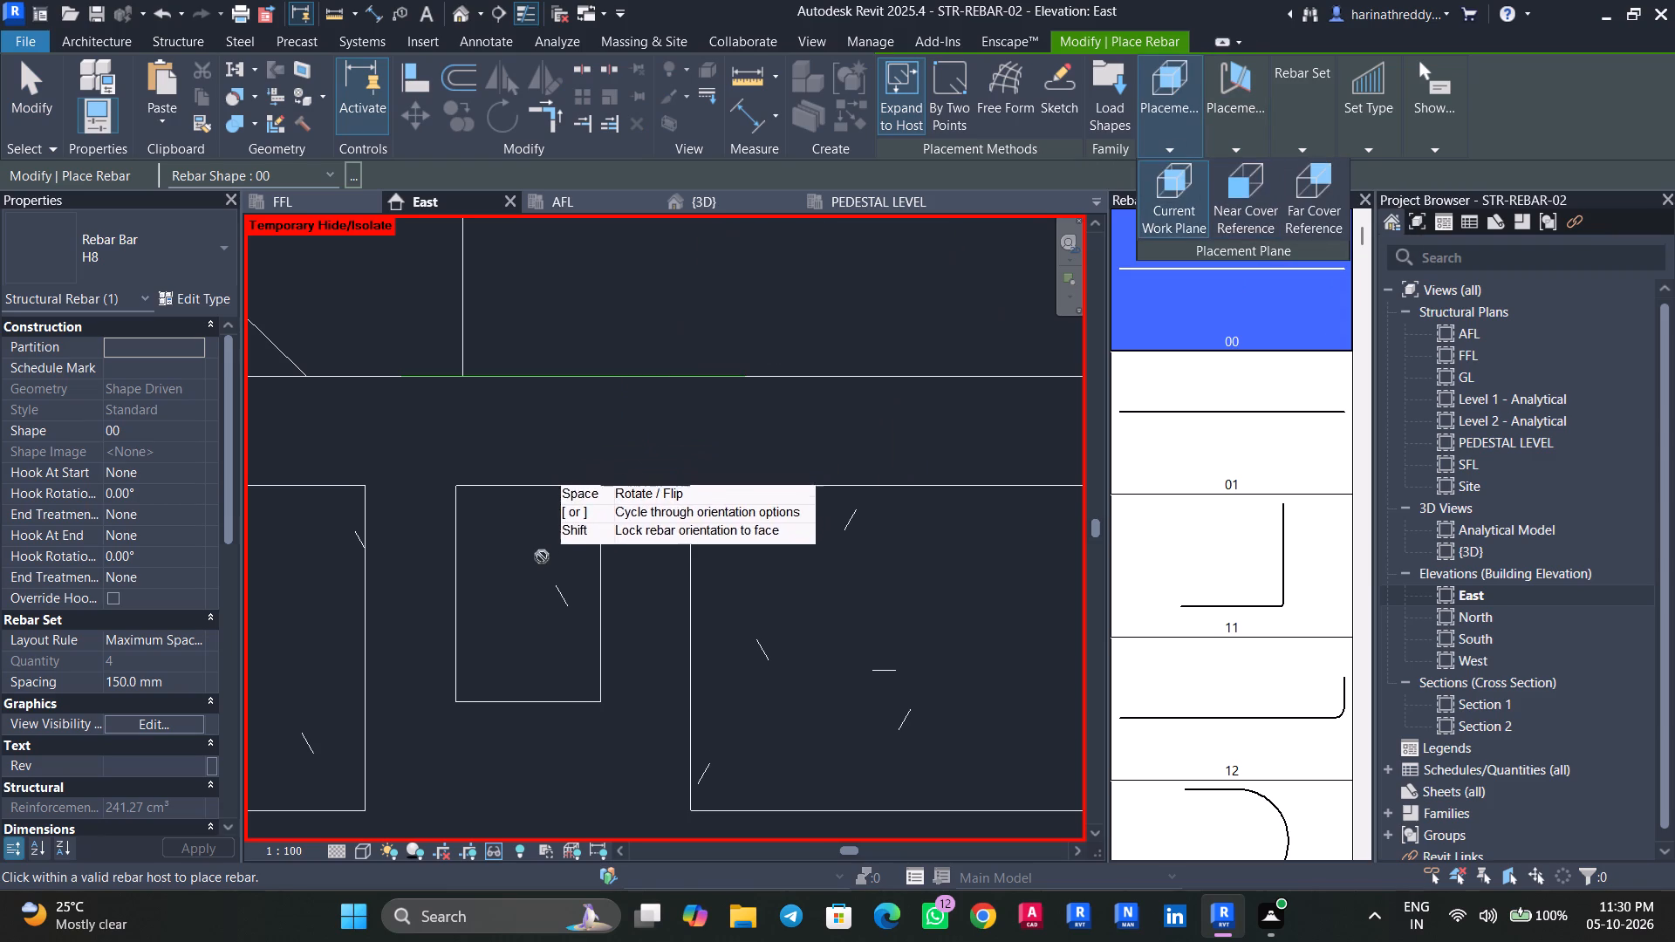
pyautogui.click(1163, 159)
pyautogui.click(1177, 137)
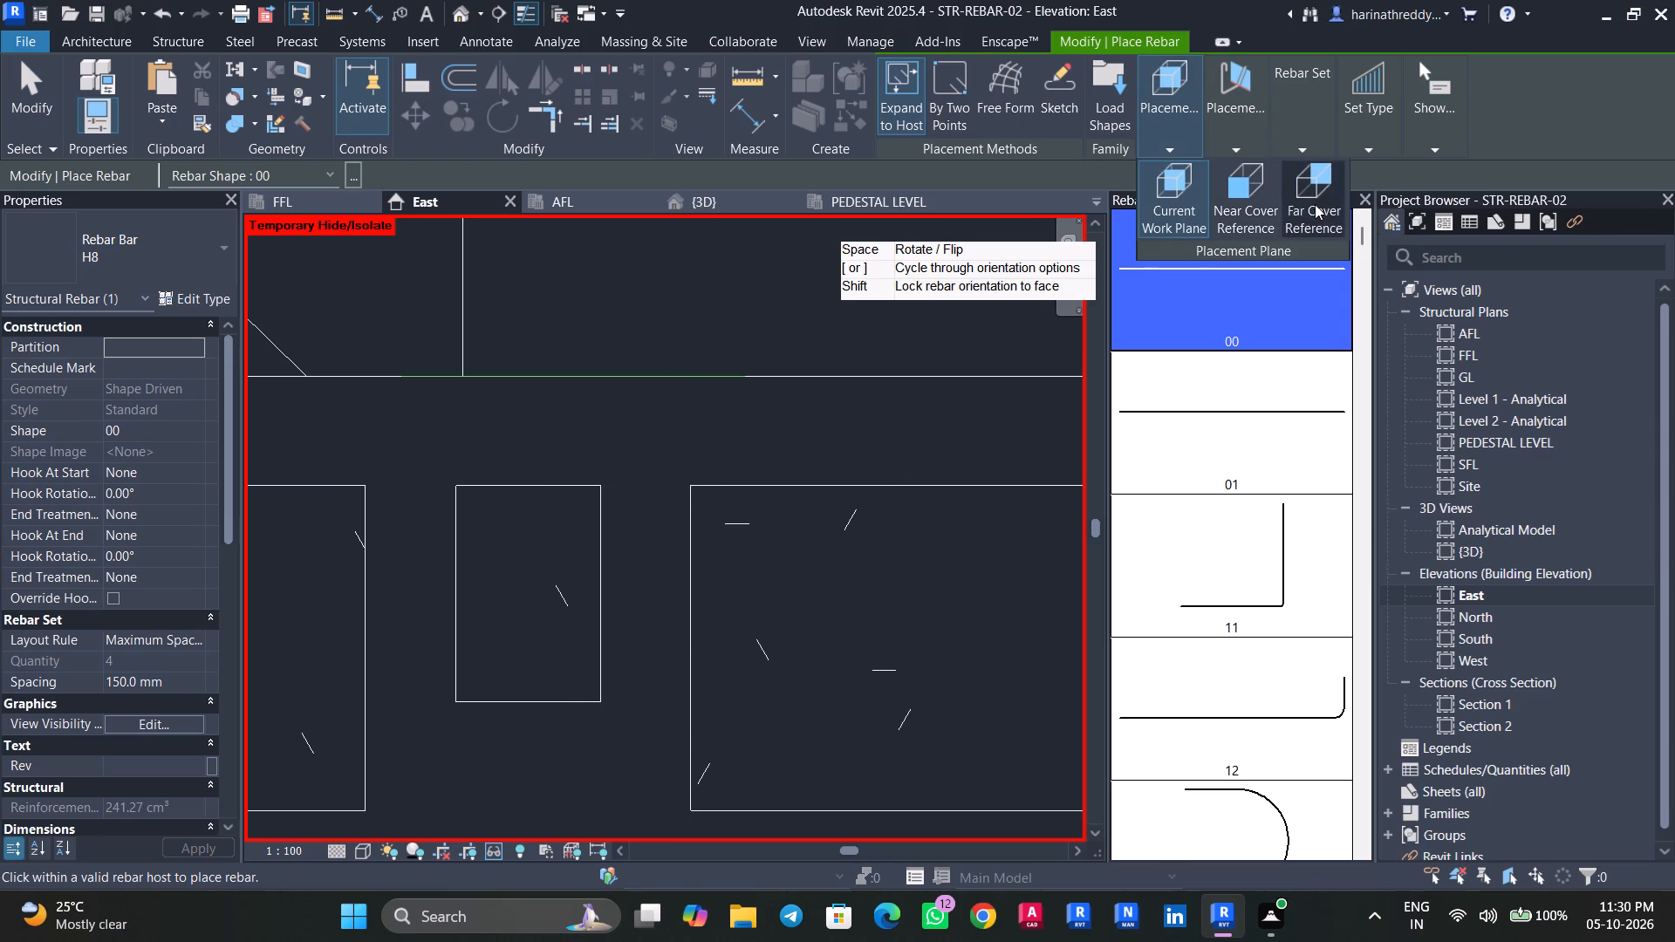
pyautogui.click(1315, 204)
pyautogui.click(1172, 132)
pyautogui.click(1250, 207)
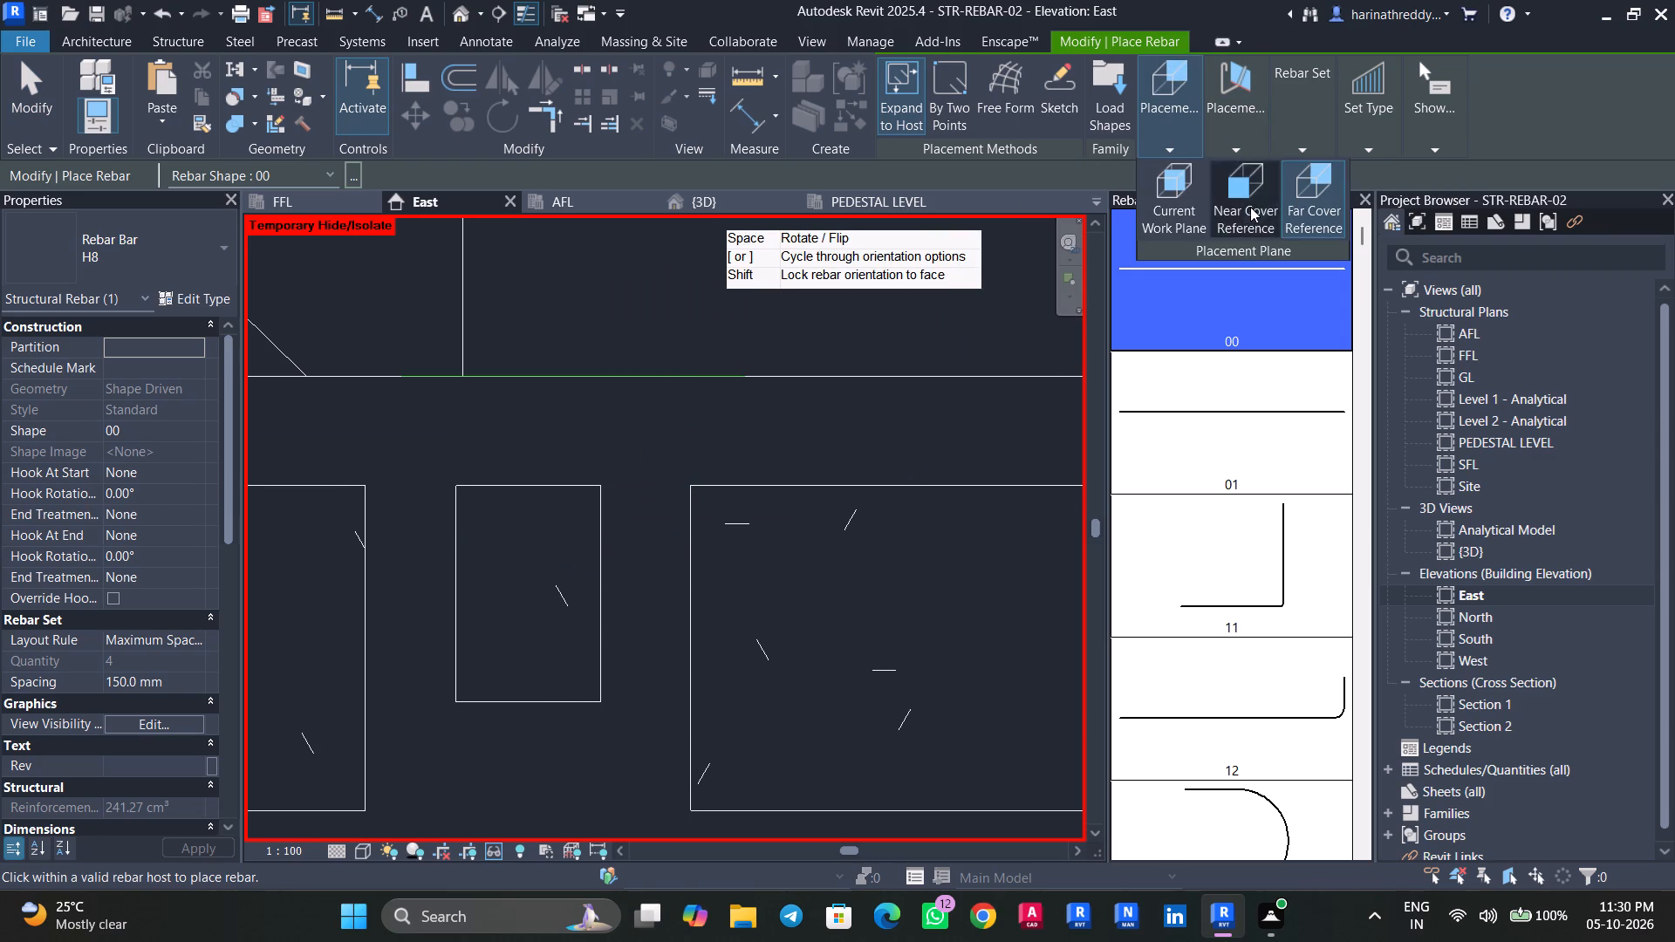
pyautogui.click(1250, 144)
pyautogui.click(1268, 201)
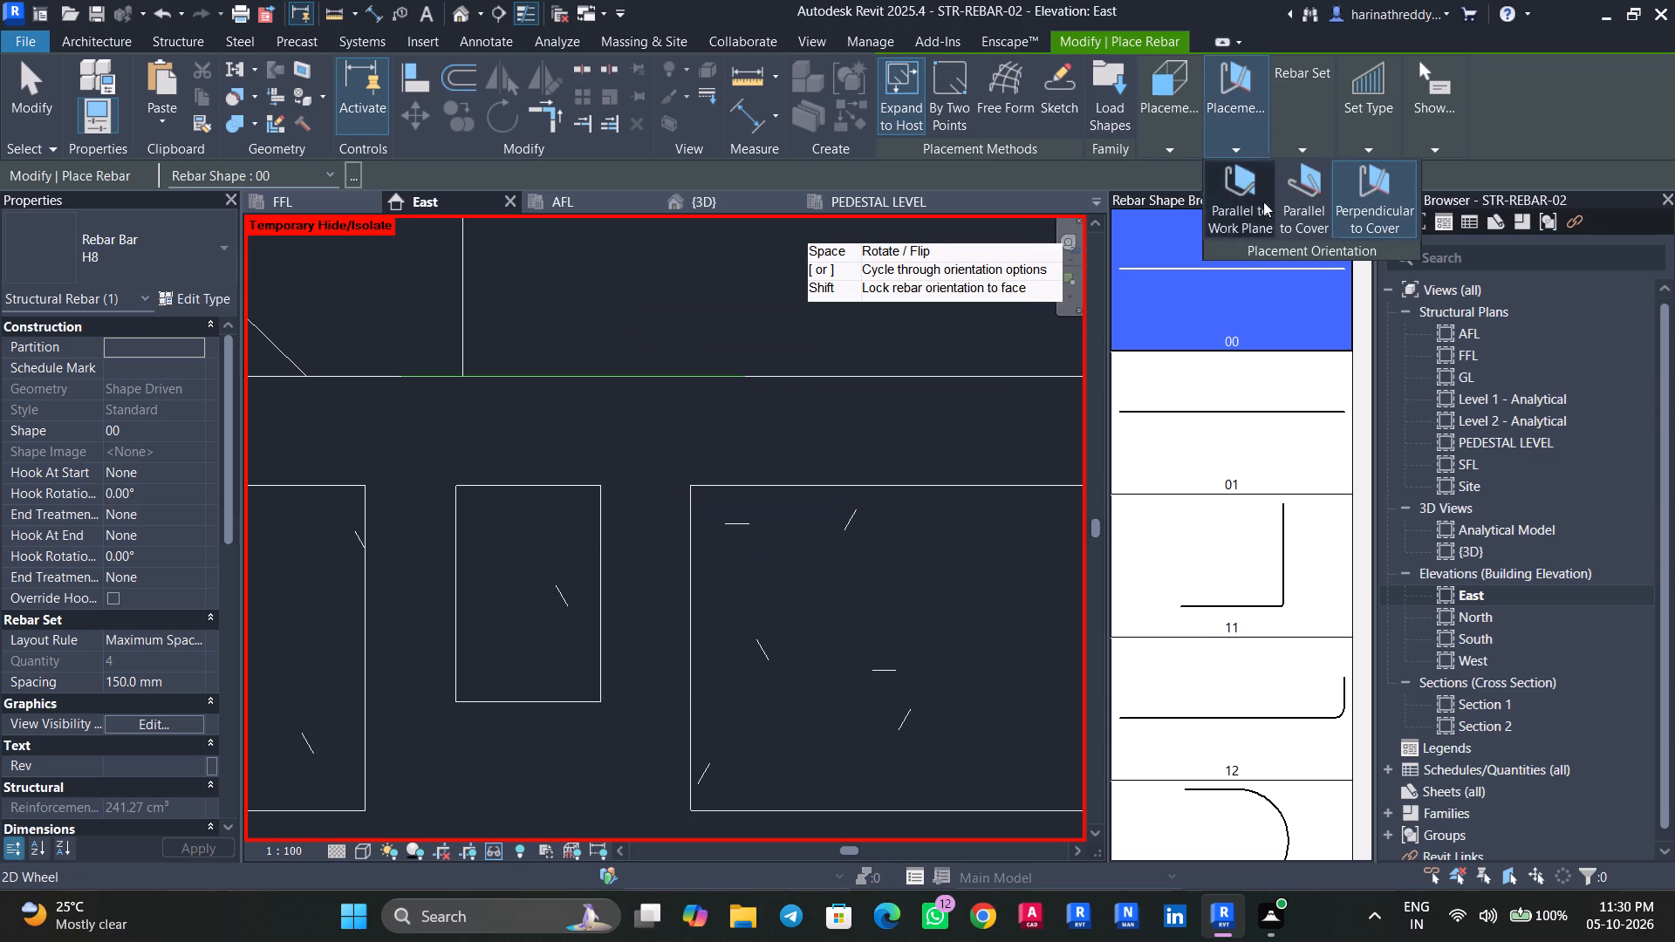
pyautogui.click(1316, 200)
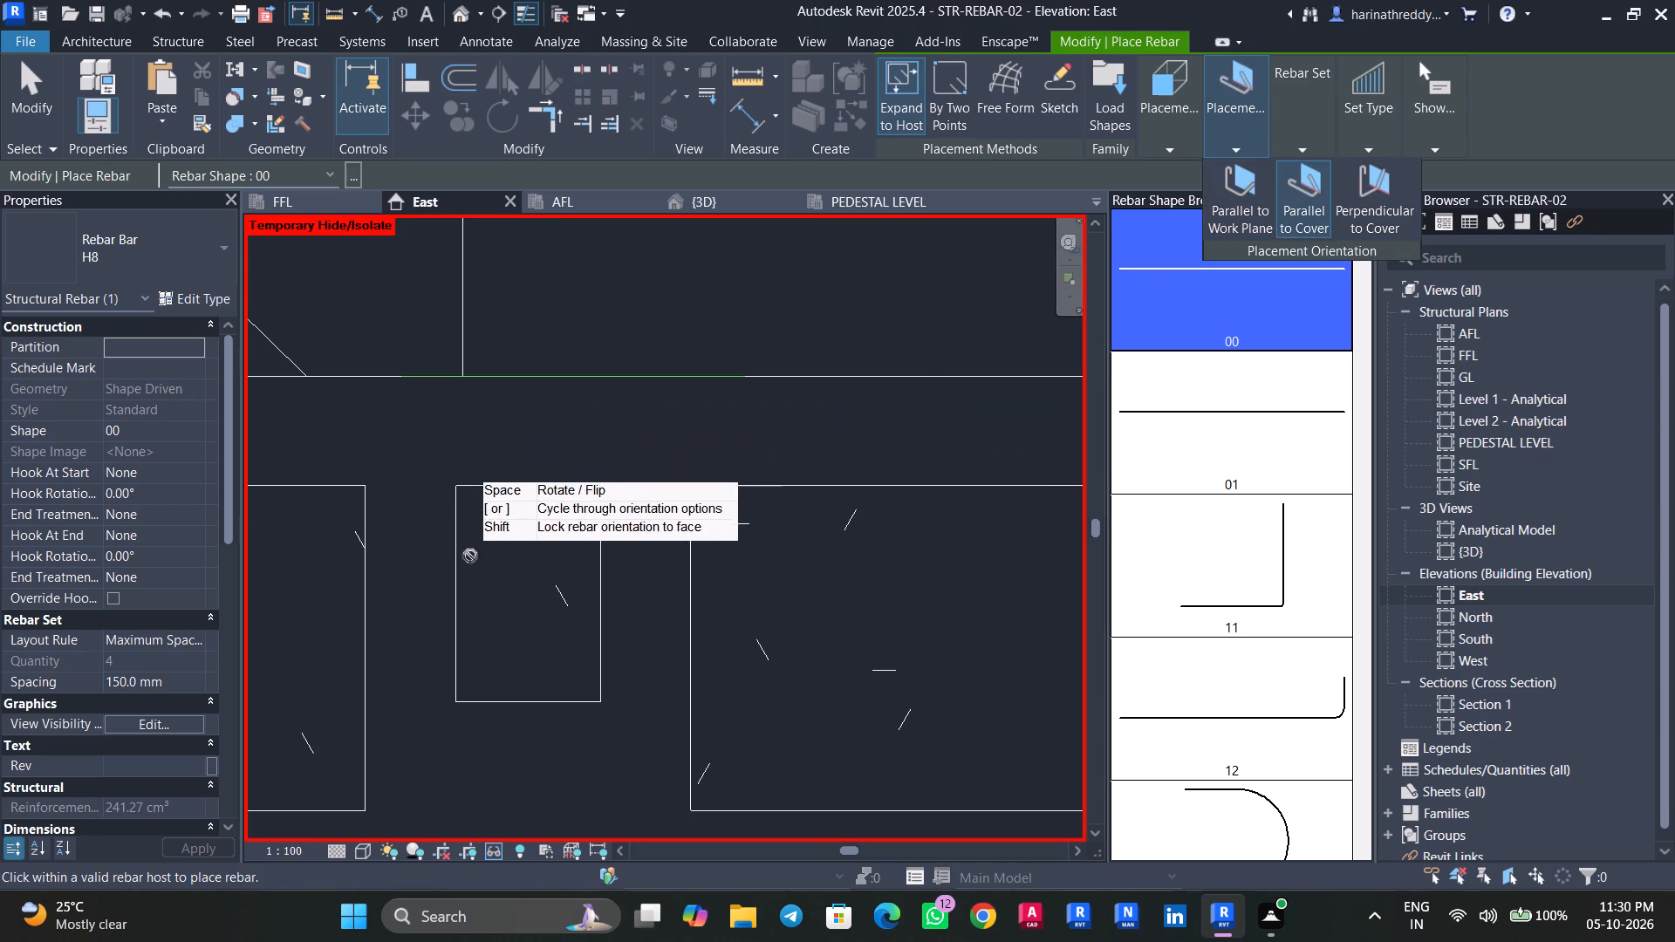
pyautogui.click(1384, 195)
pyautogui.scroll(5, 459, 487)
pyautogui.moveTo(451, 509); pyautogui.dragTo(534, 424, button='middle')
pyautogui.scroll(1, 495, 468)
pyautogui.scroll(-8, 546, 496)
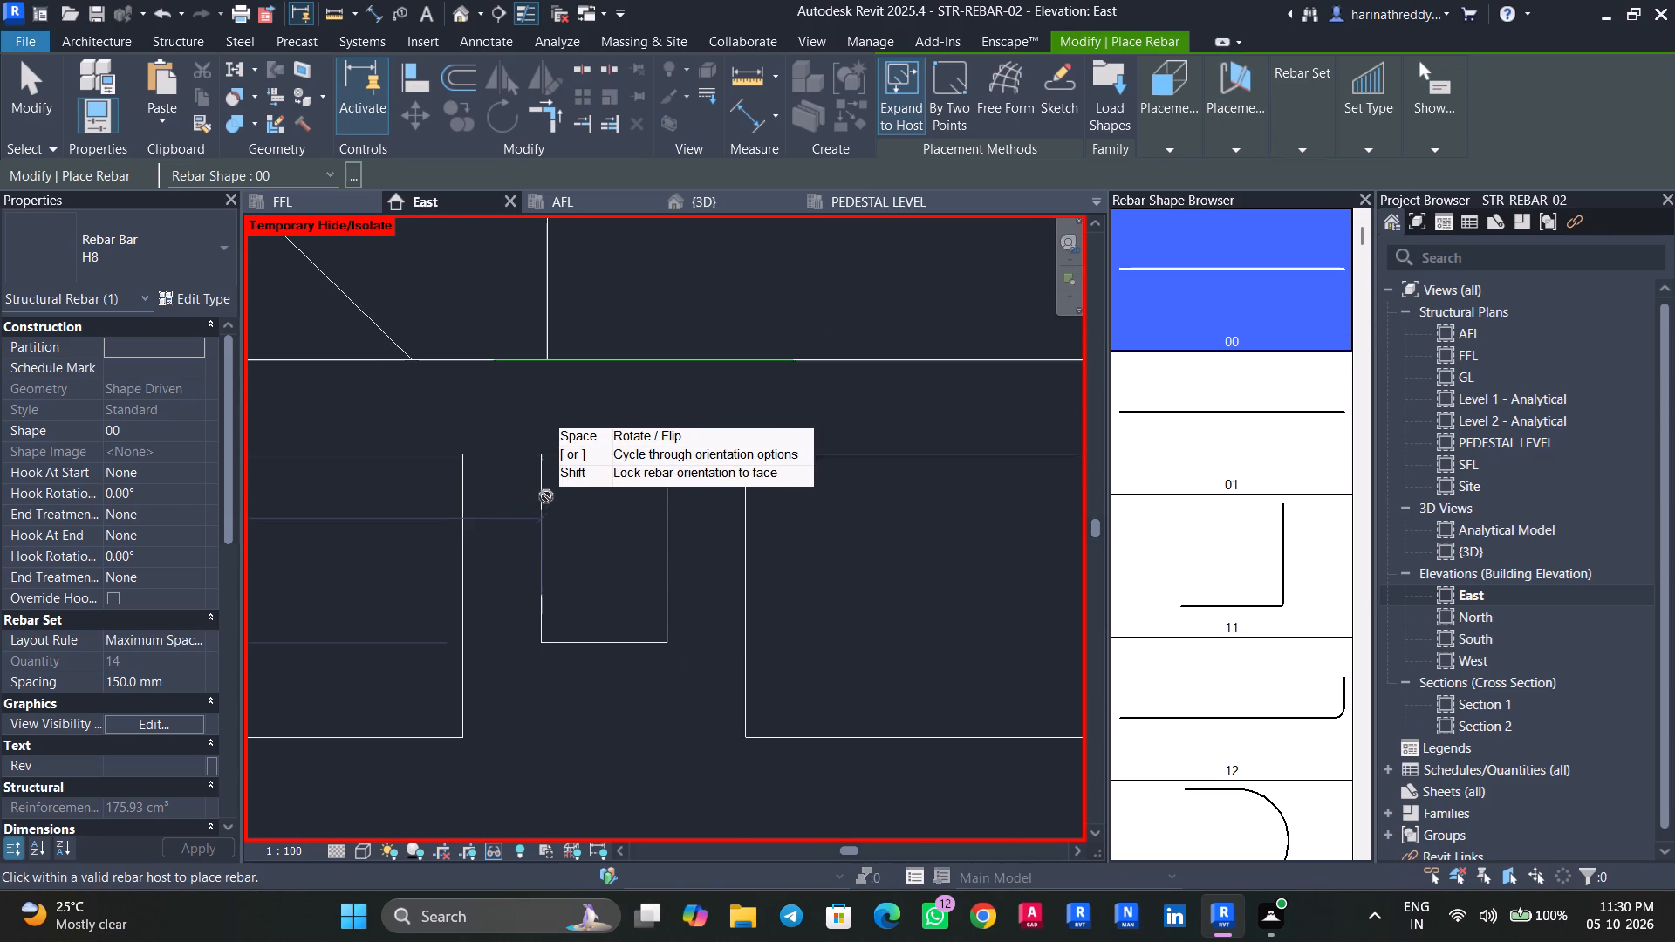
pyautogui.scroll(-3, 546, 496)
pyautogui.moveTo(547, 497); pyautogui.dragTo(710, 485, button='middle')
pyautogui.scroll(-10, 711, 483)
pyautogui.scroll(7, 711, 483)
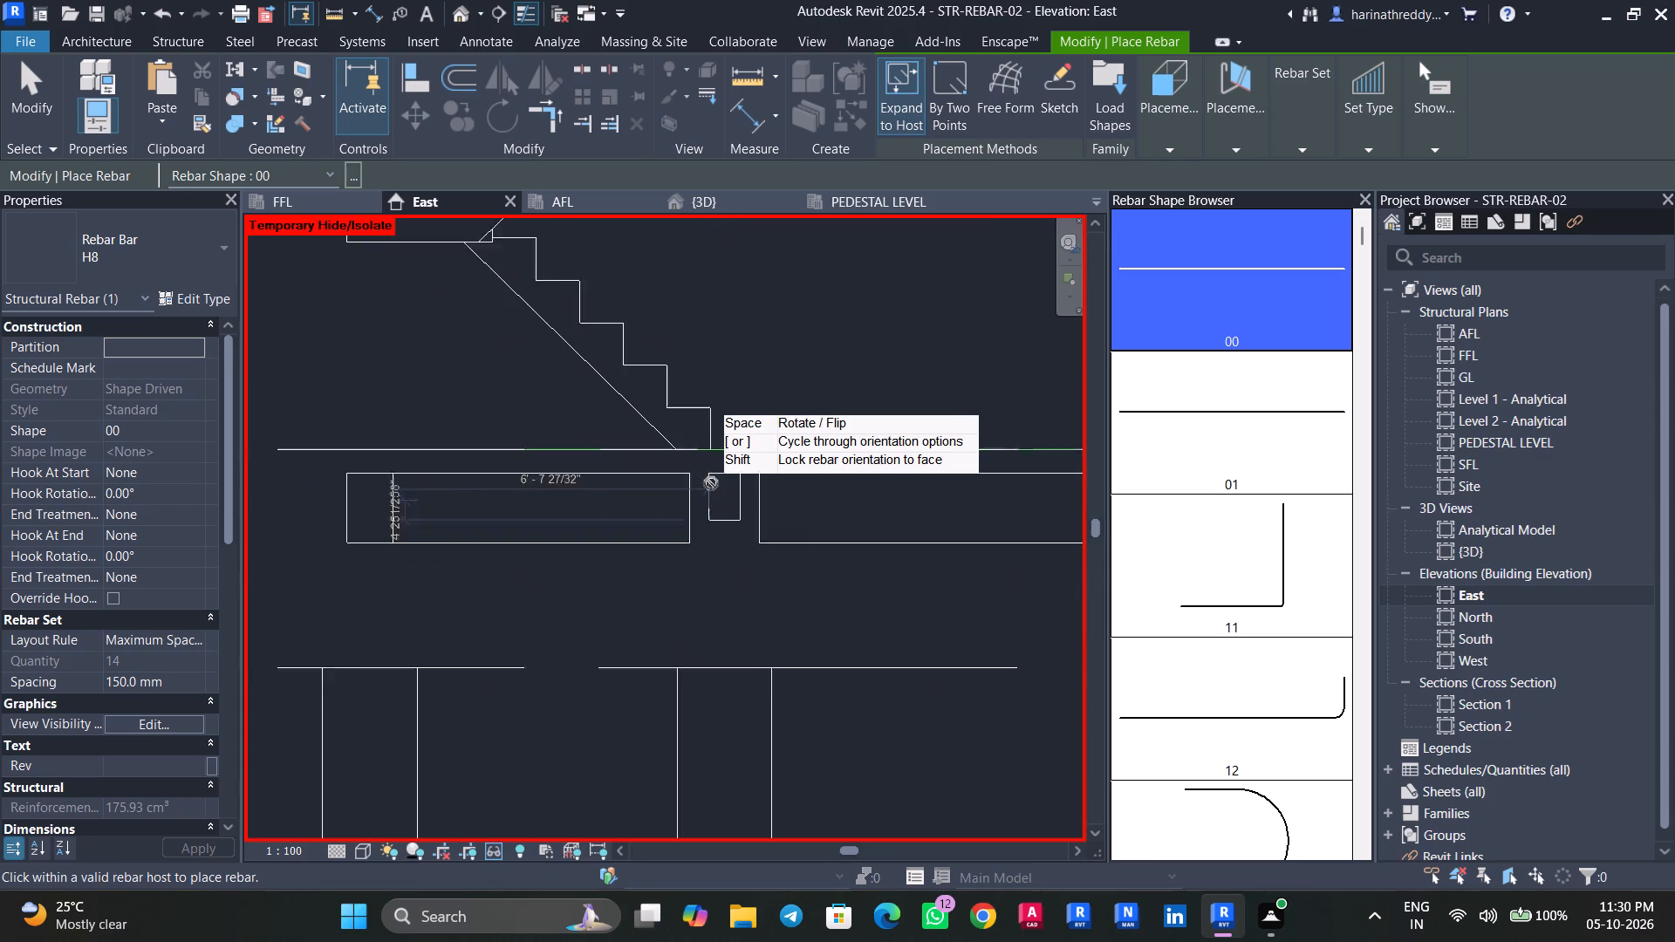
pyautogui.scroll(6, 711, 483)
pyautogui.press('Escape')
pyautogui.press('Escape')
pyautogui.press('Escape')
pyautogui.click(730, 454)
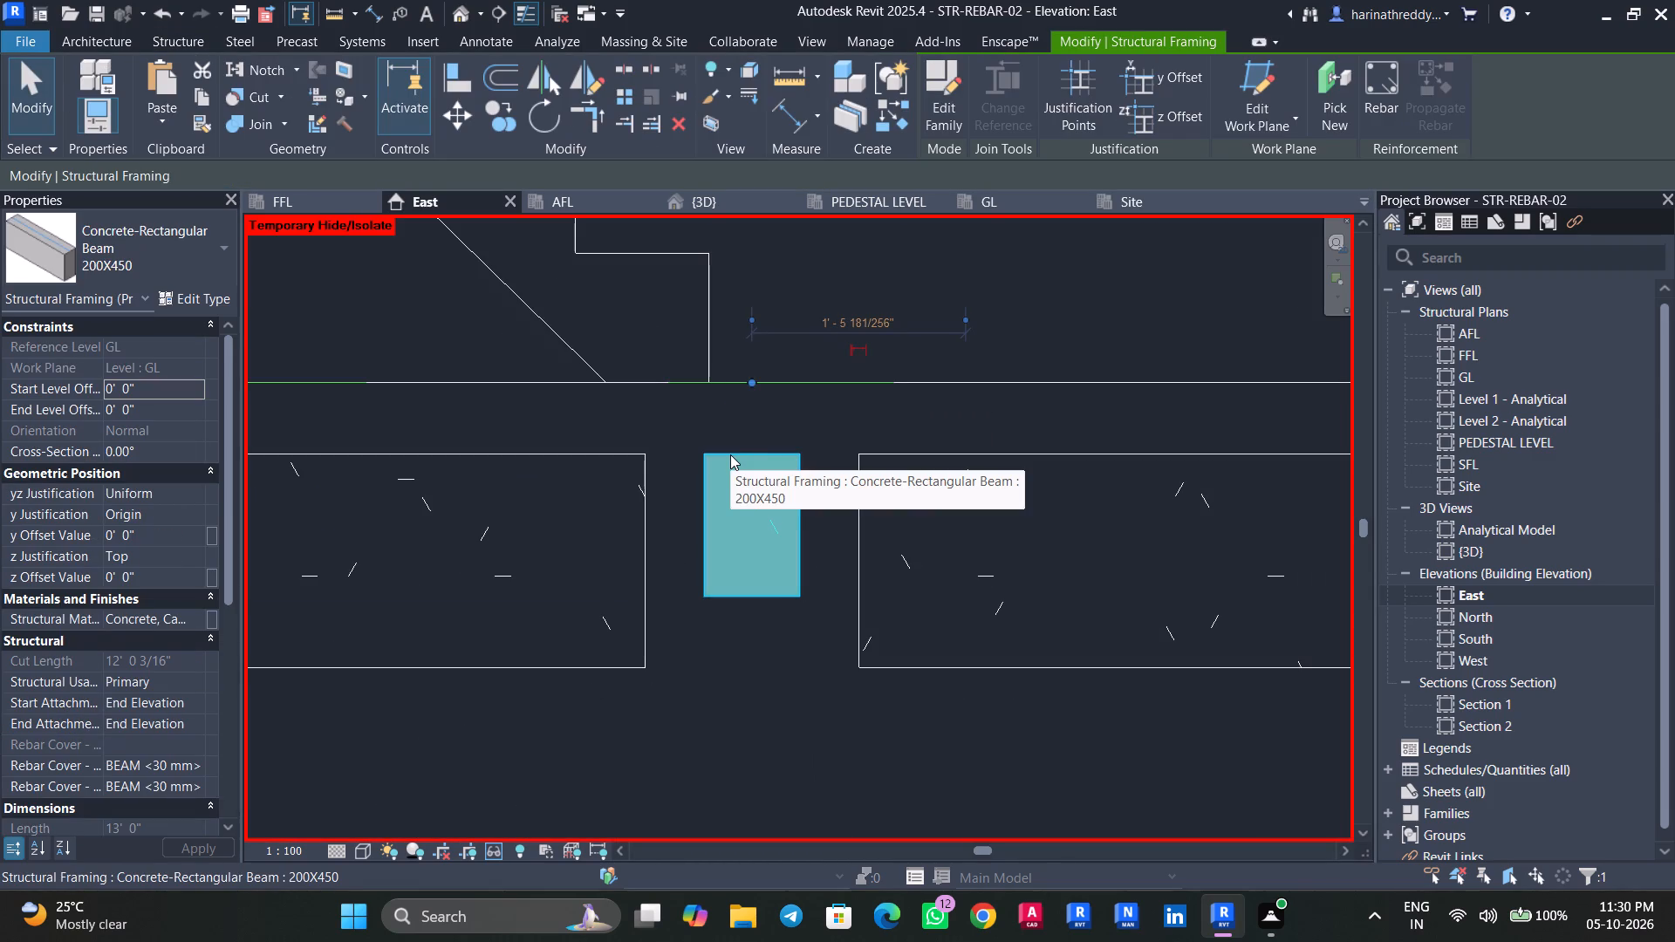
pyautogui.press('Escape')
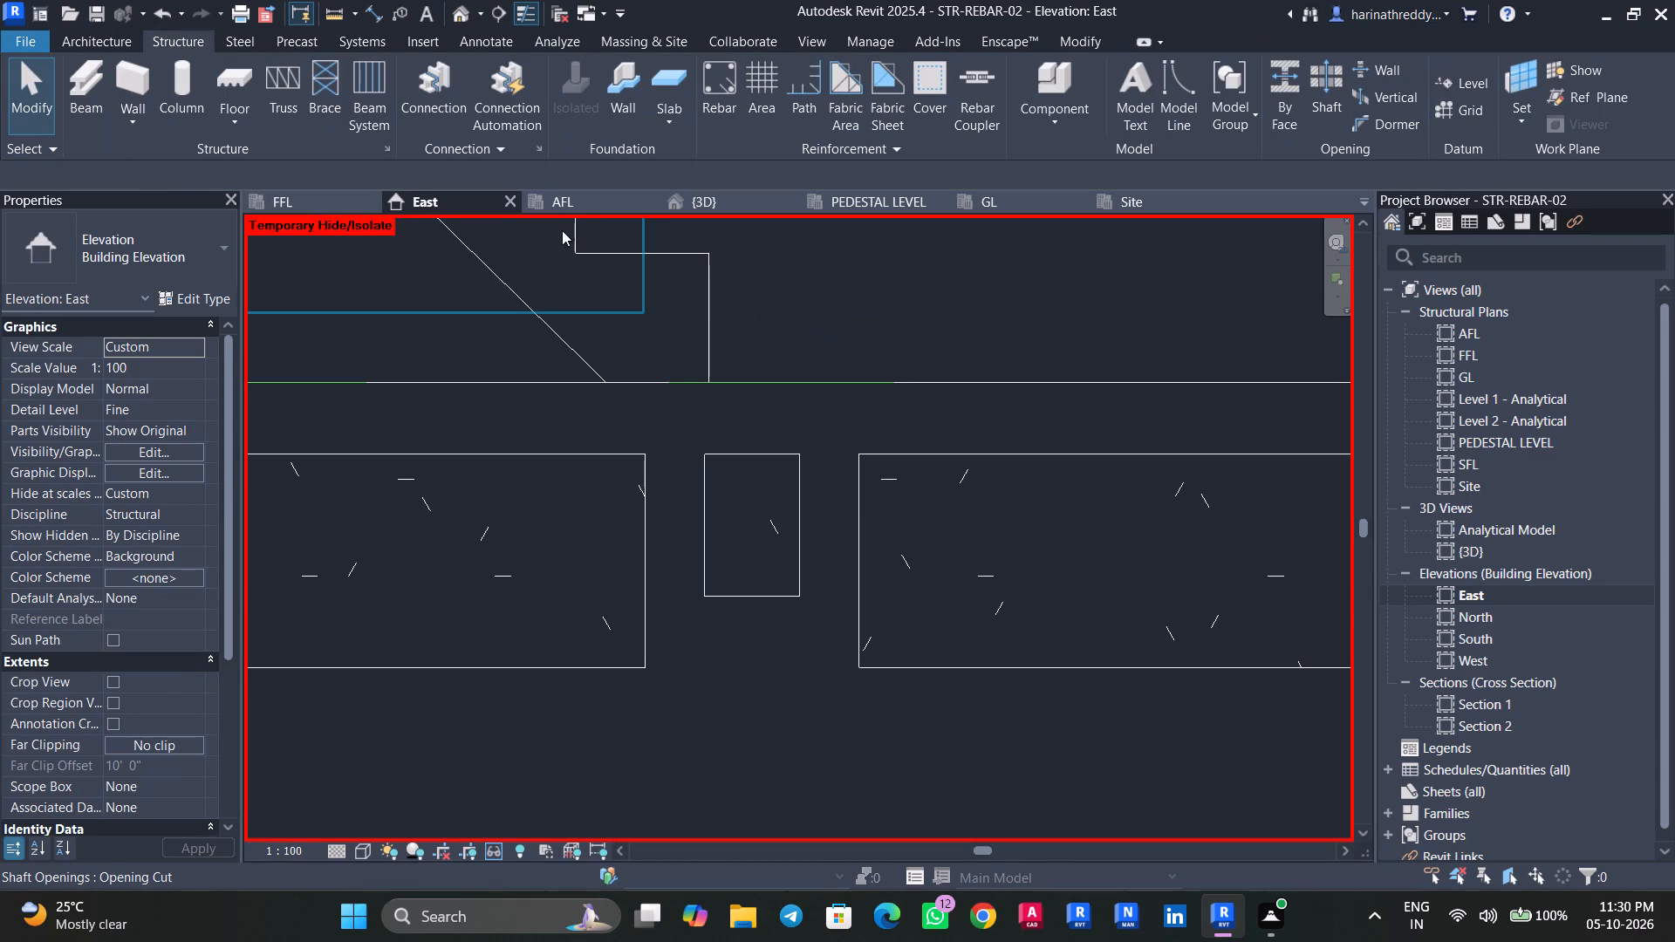
# In the GL structural plan, draw a section line along grid 4 from grid H to beyond grid I.
pyautogui.click(1028, 188)
pyautogui.click(1026, 199)
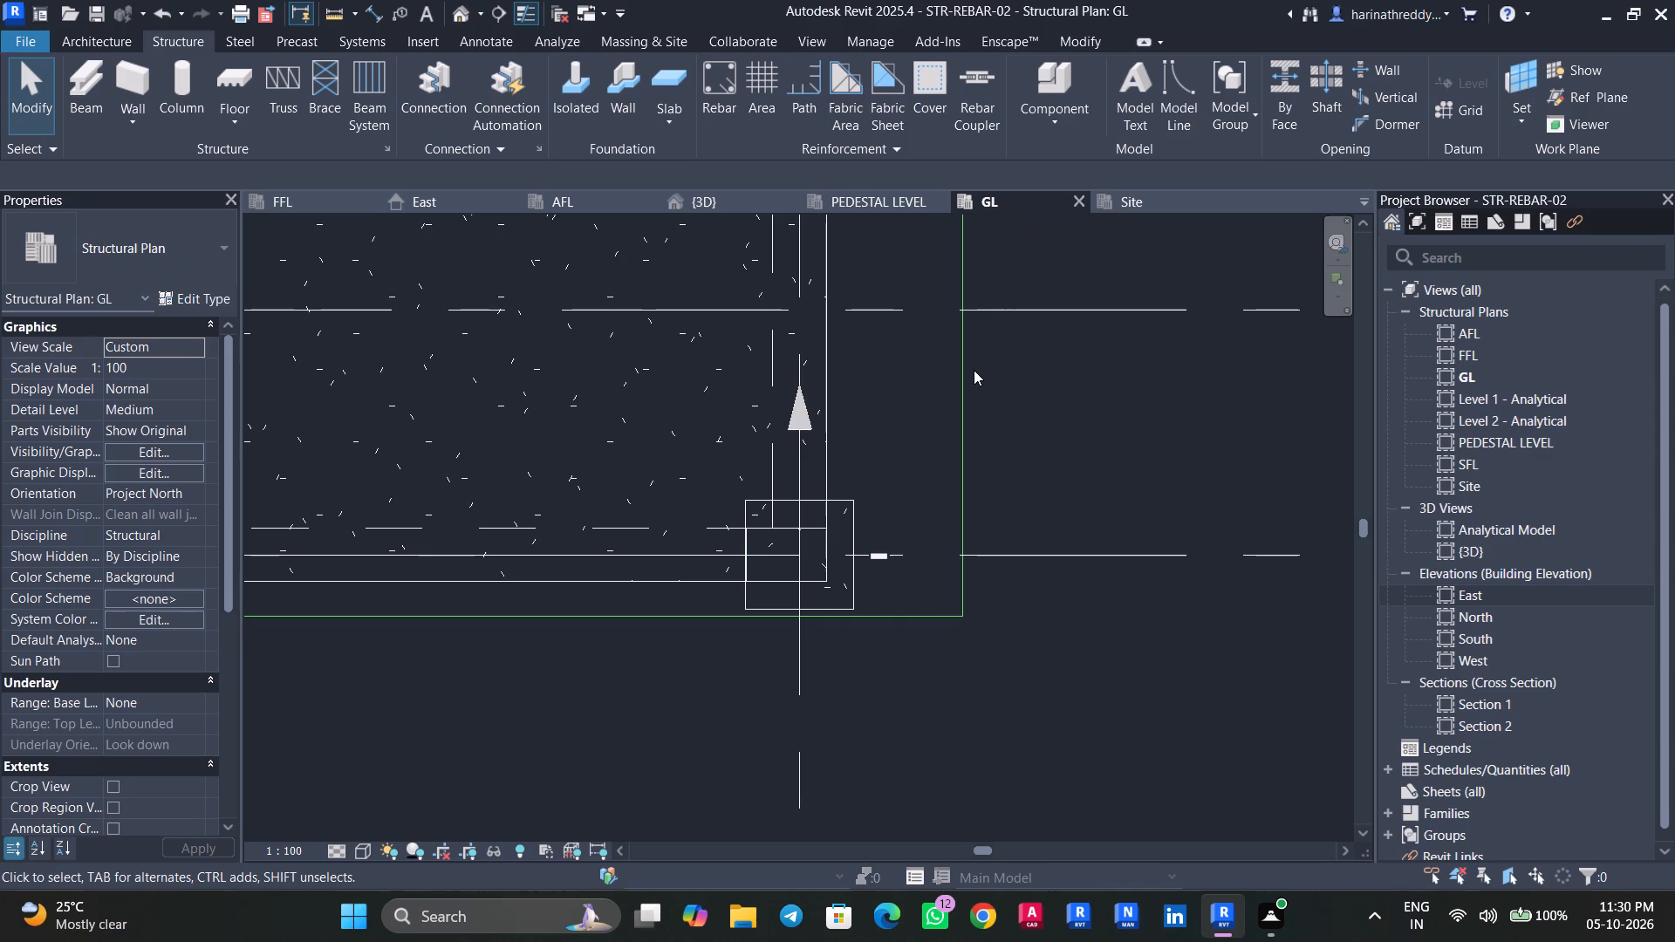
pyautogui.scroll(-9, 1018, 383)
pyautogui.moveTo(1022, 379); pyautogui.dragTo(990, 495, button='middle')
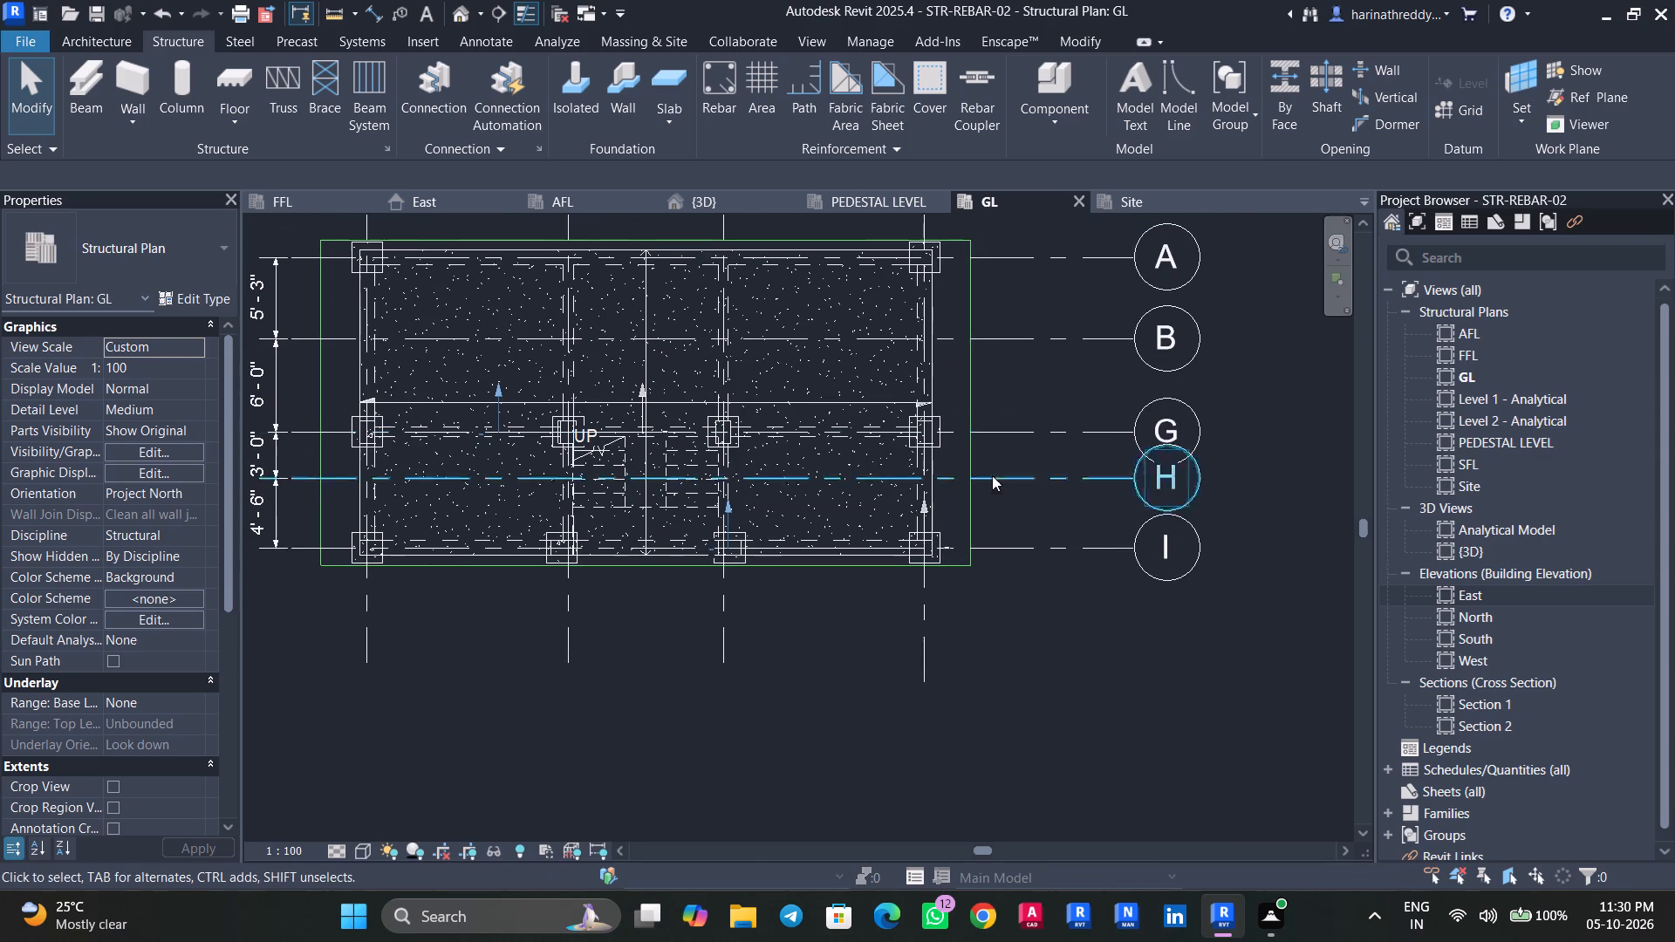
pyautogui.click(494, 14)
pyautogui.scroll(2, 921, 445)
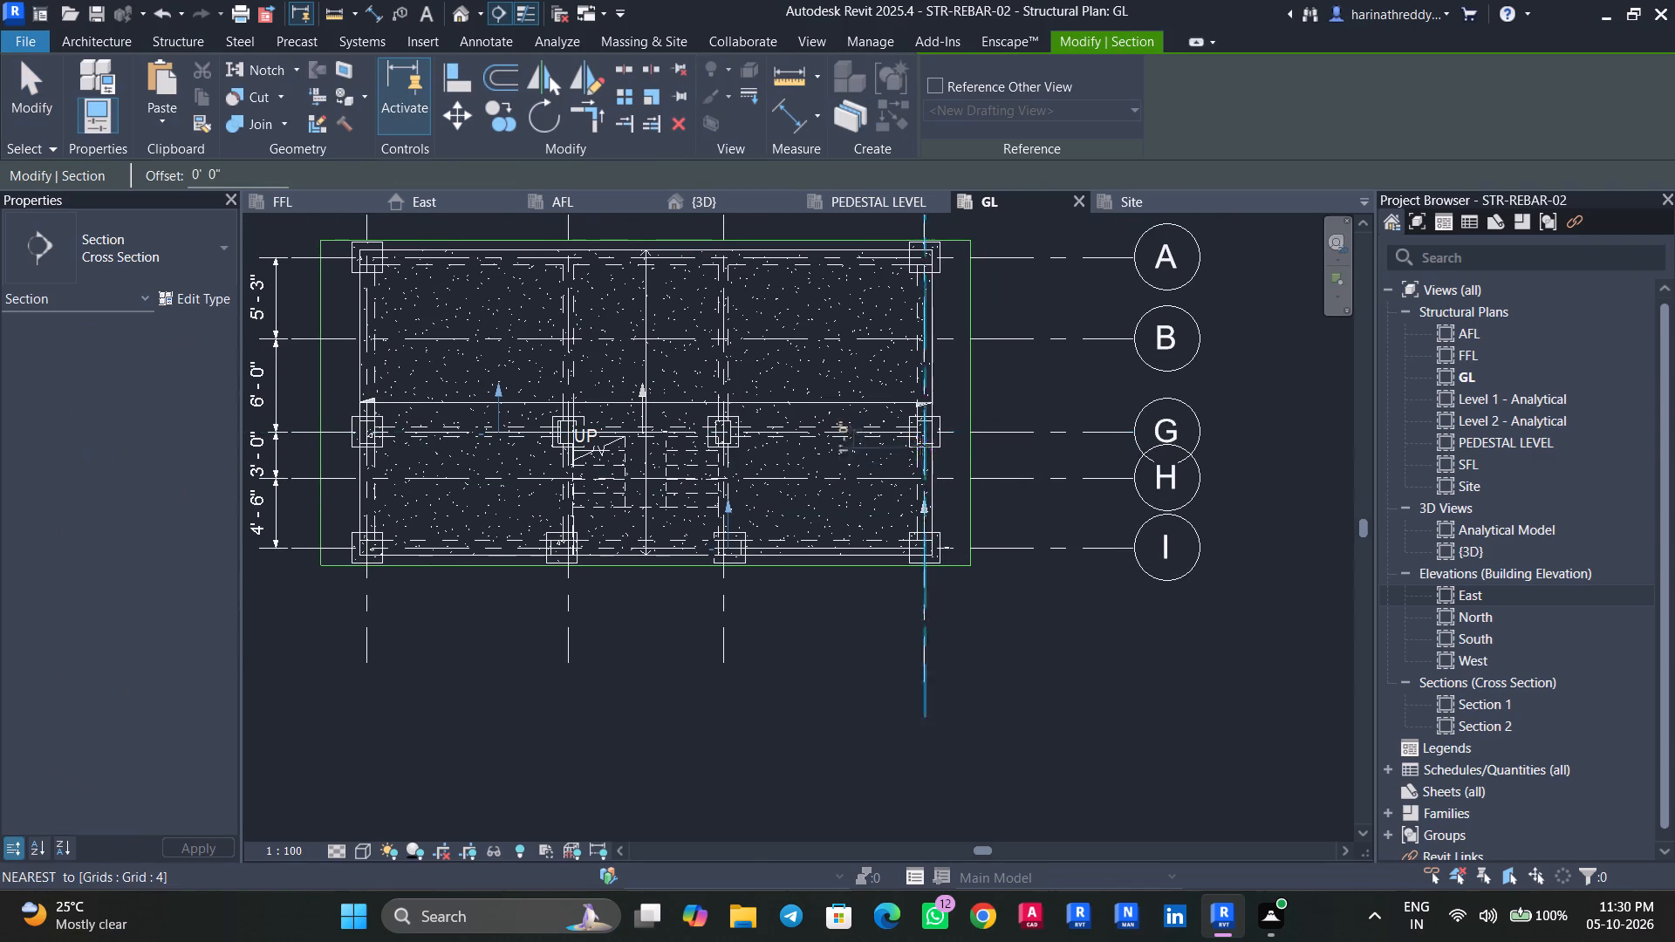
pyautogui.scroll(3, 921, 446)
pyautogui.scroll(-1, 936, 527)
pyautogui.scroll(1, 936, 527)
pyautogui.click(931, 500)
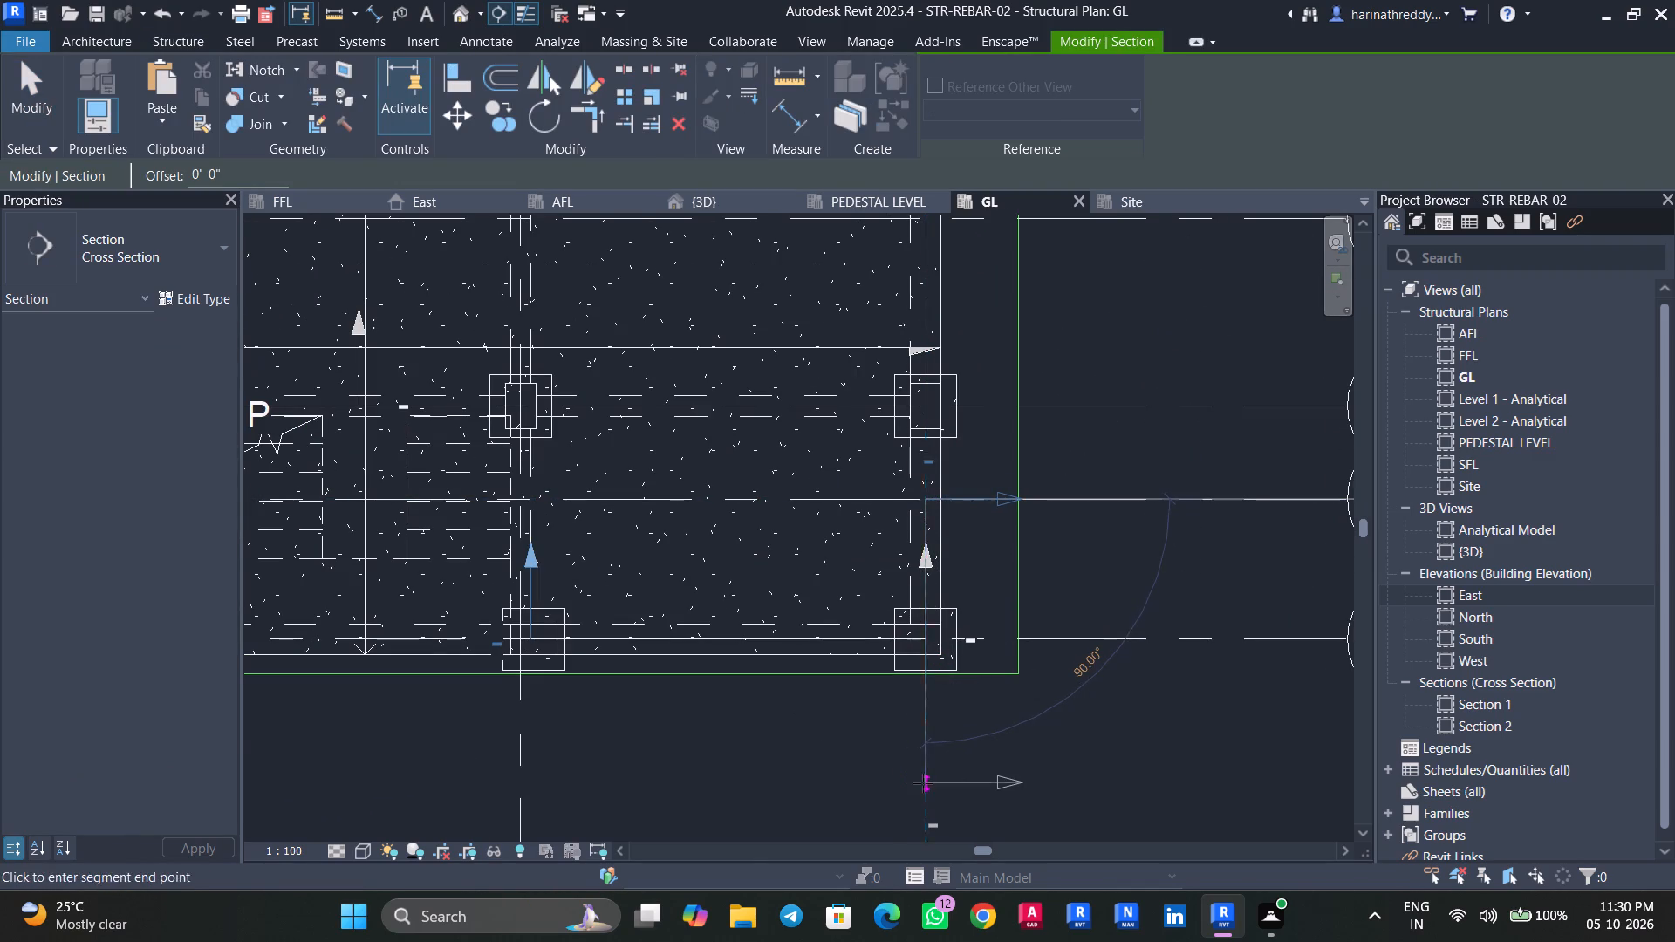
pyautogui.click(926, 784)
pyautogui.press('Escape')
pyautogui.press('Escape')
# Flip the new section's viewing direction and reduce its far clip offset to about 9.5 inches.
pyautogui.click(926, 741)
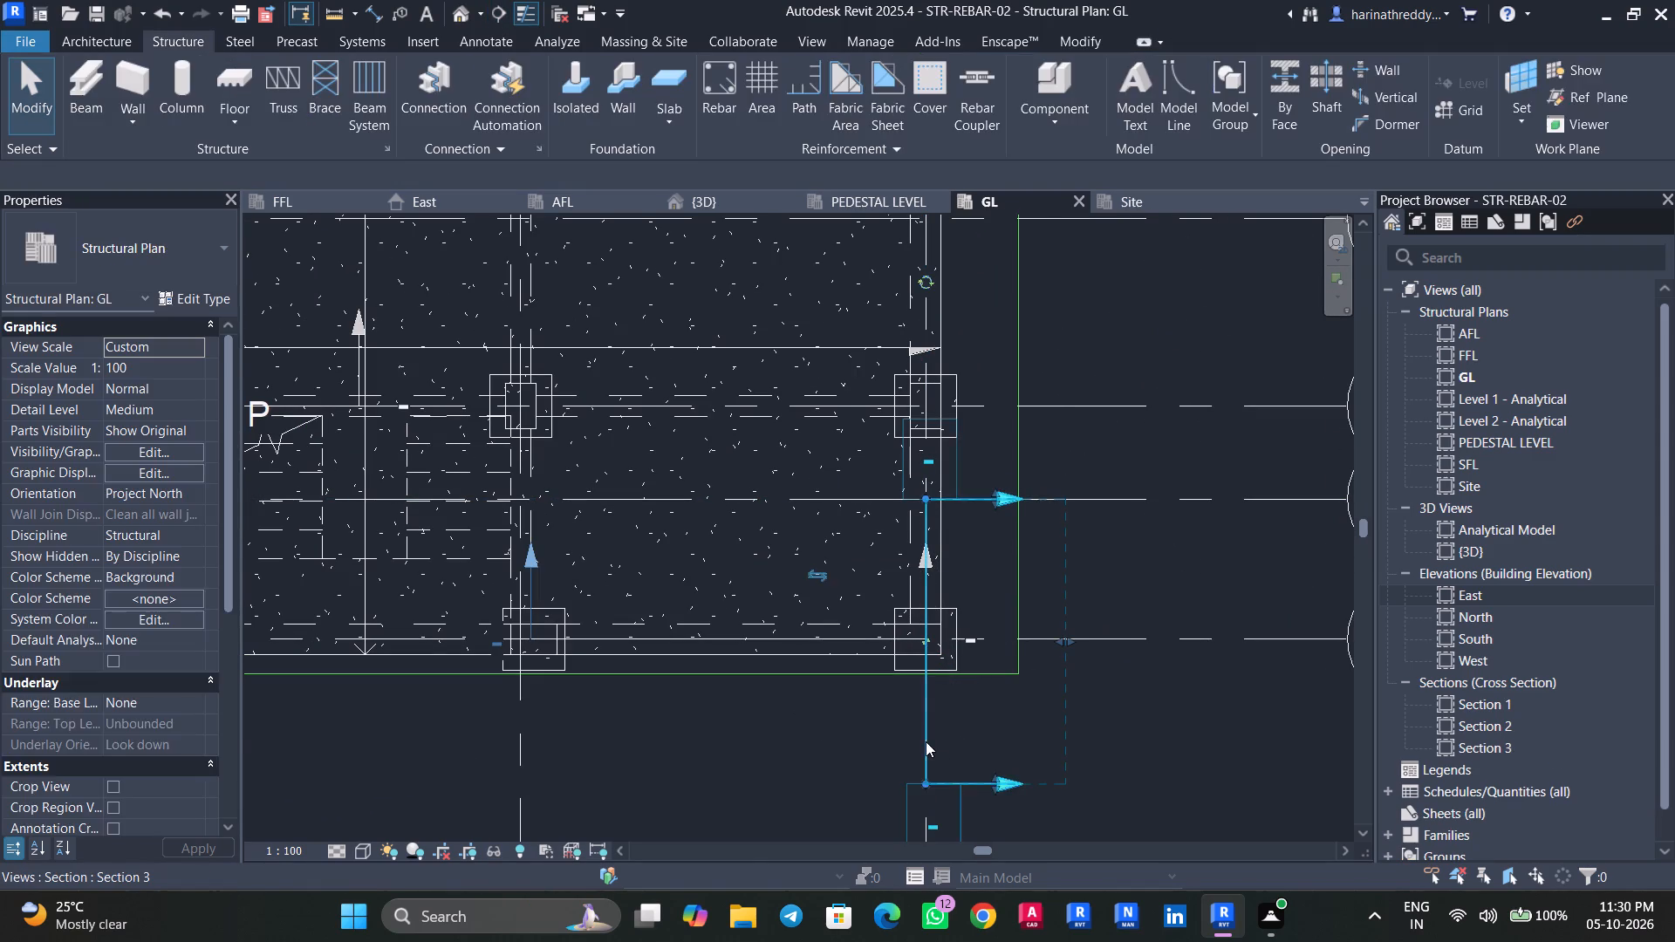
pyautogui.click(825, 577)
pyautogui.moveTo(785, 638); pyautogui.dragTo(900, 638)
# Open the view of the new section on grid 4.
pyautogui.click(933, 714)
pyautogui.rightClick(929, 714)
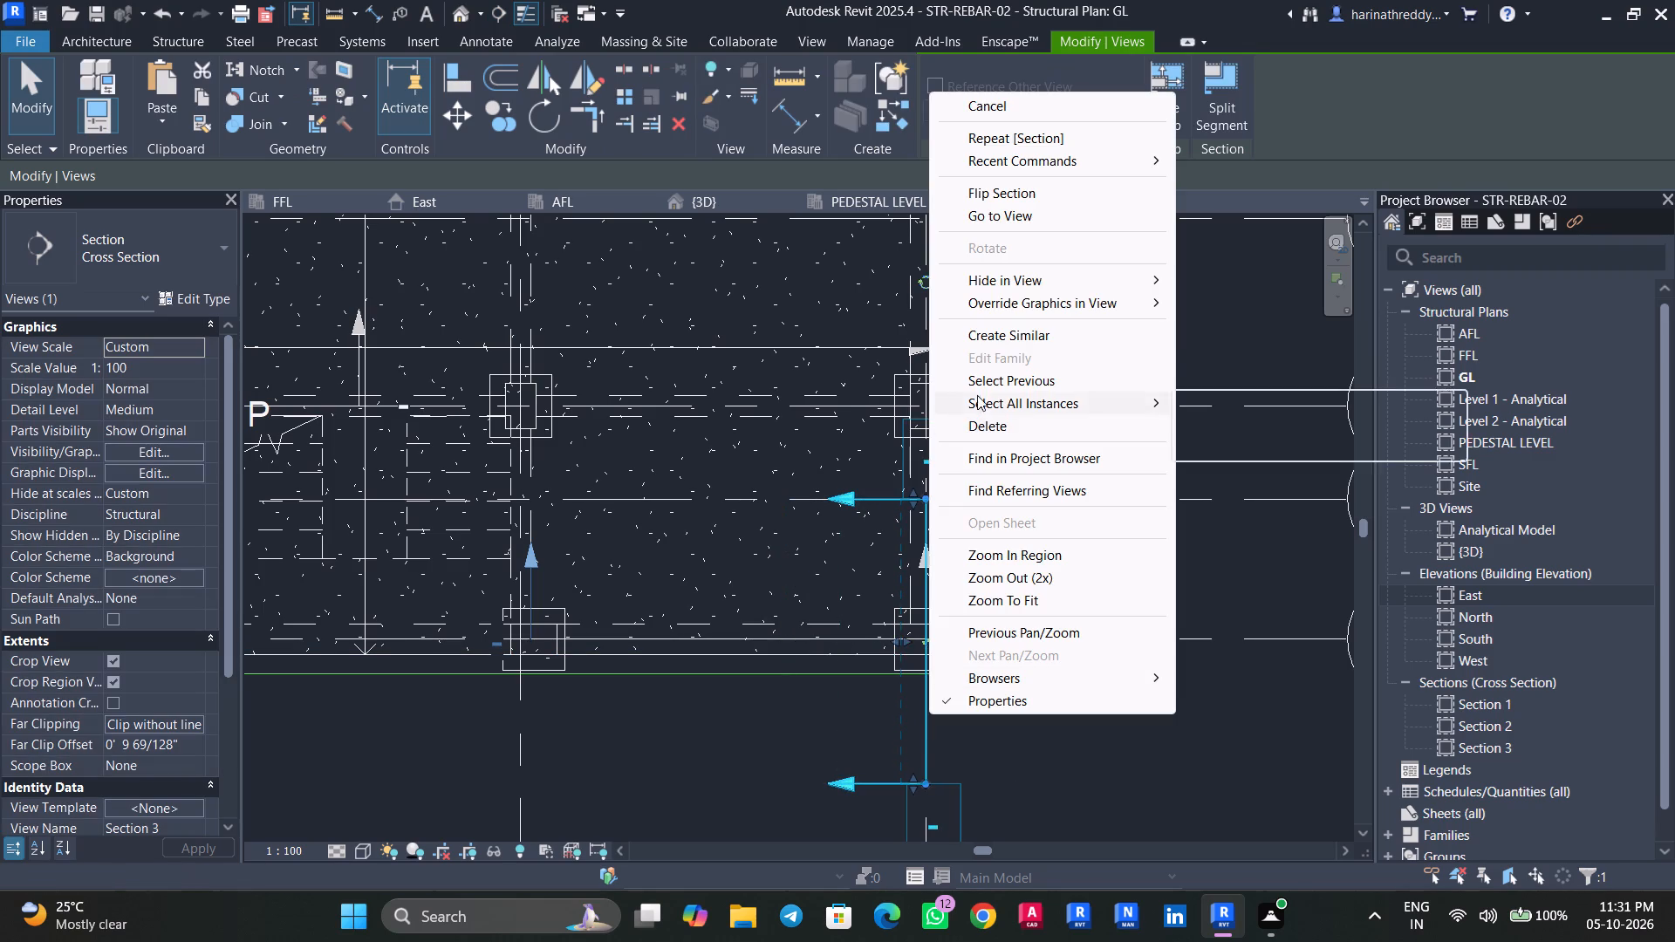
pyautogui.click(998, 219)
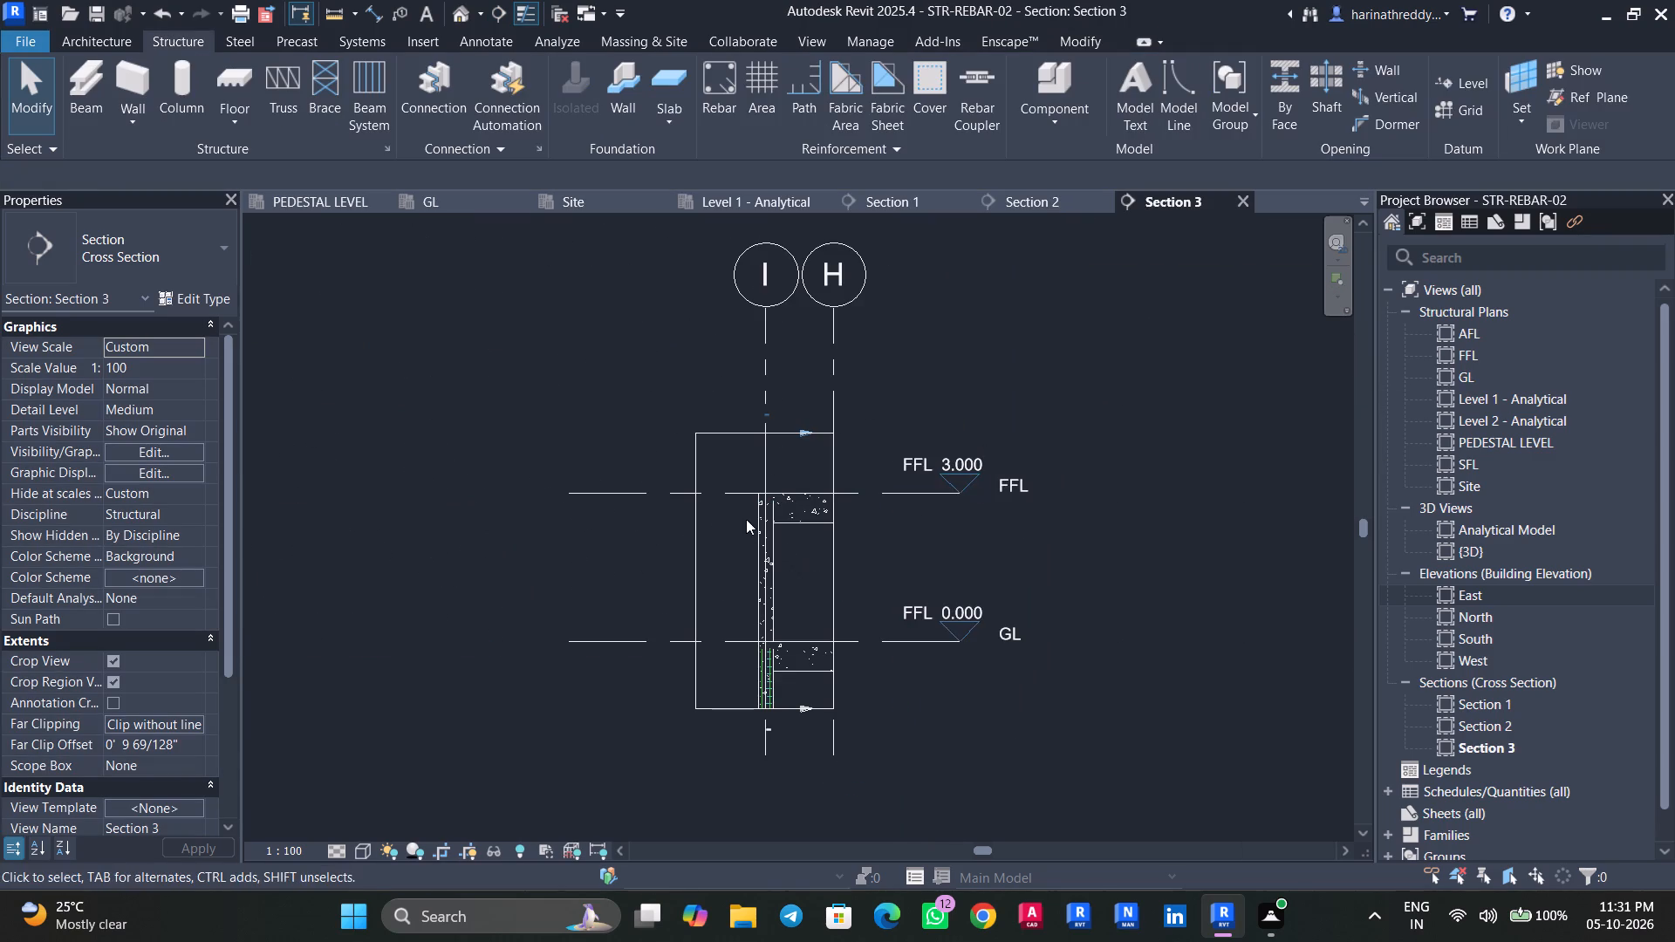
pyautogui.scroll(8, 746, 514)
pyautogui.scroll(-3, 833, 609)
pyautogui.moveTo(852, 680); pyautogui.dragTo(865, 455, button='middle')
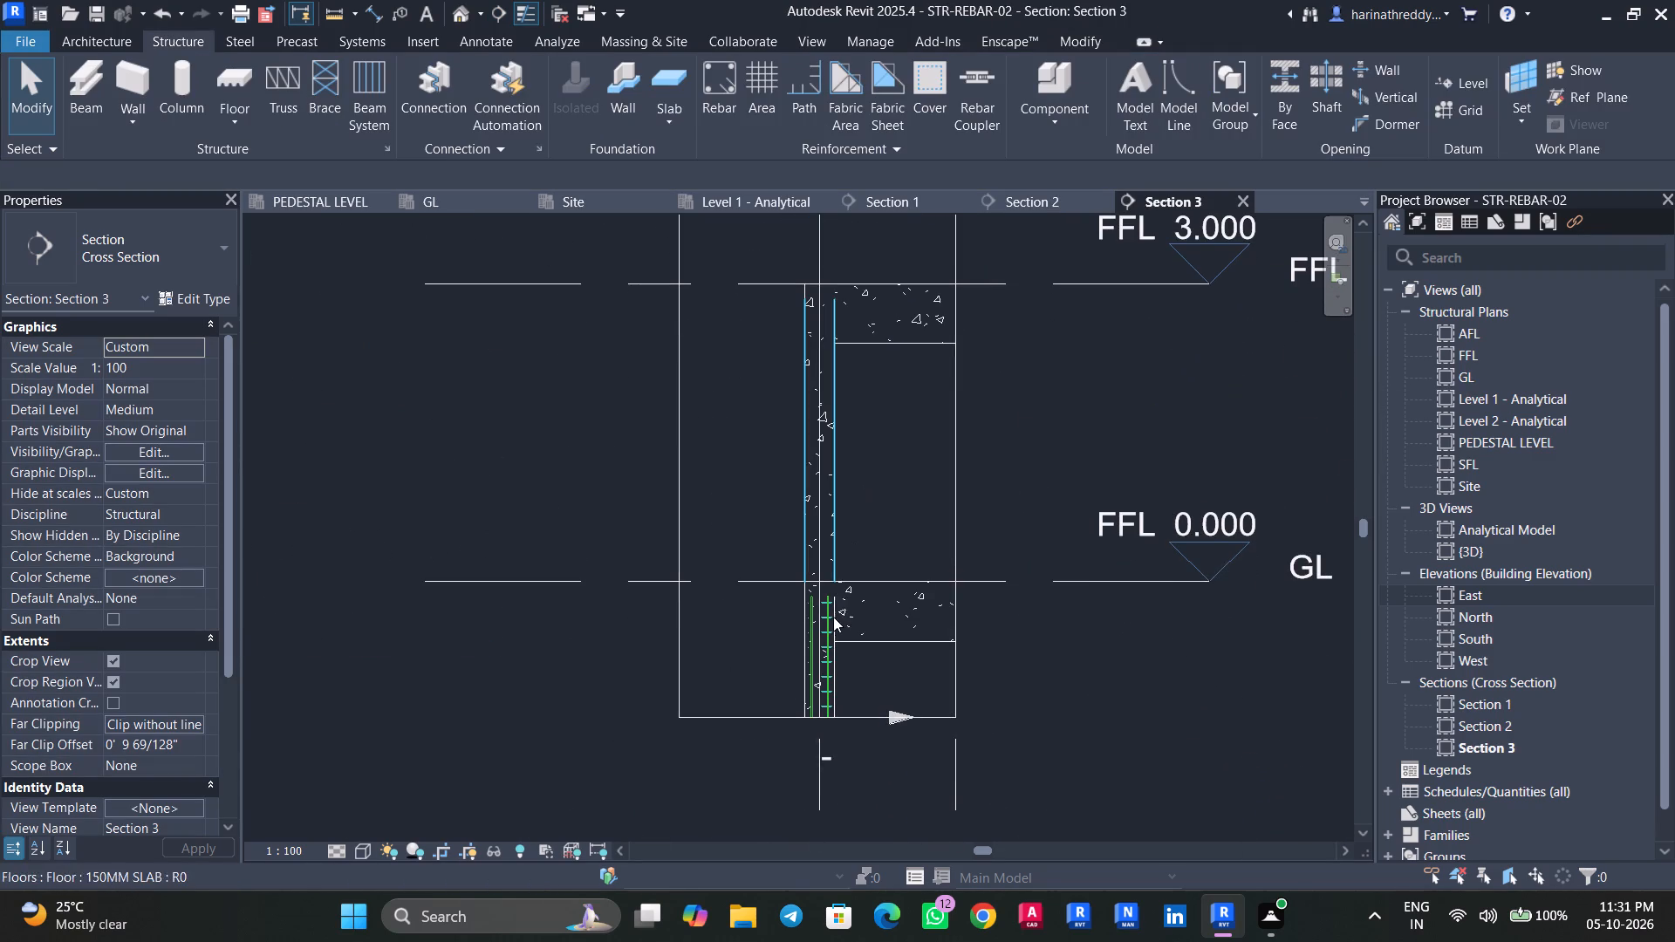
pyautogui.scroll(6, 823, 593)
pyautogui.scroll(-8, 954, 650)
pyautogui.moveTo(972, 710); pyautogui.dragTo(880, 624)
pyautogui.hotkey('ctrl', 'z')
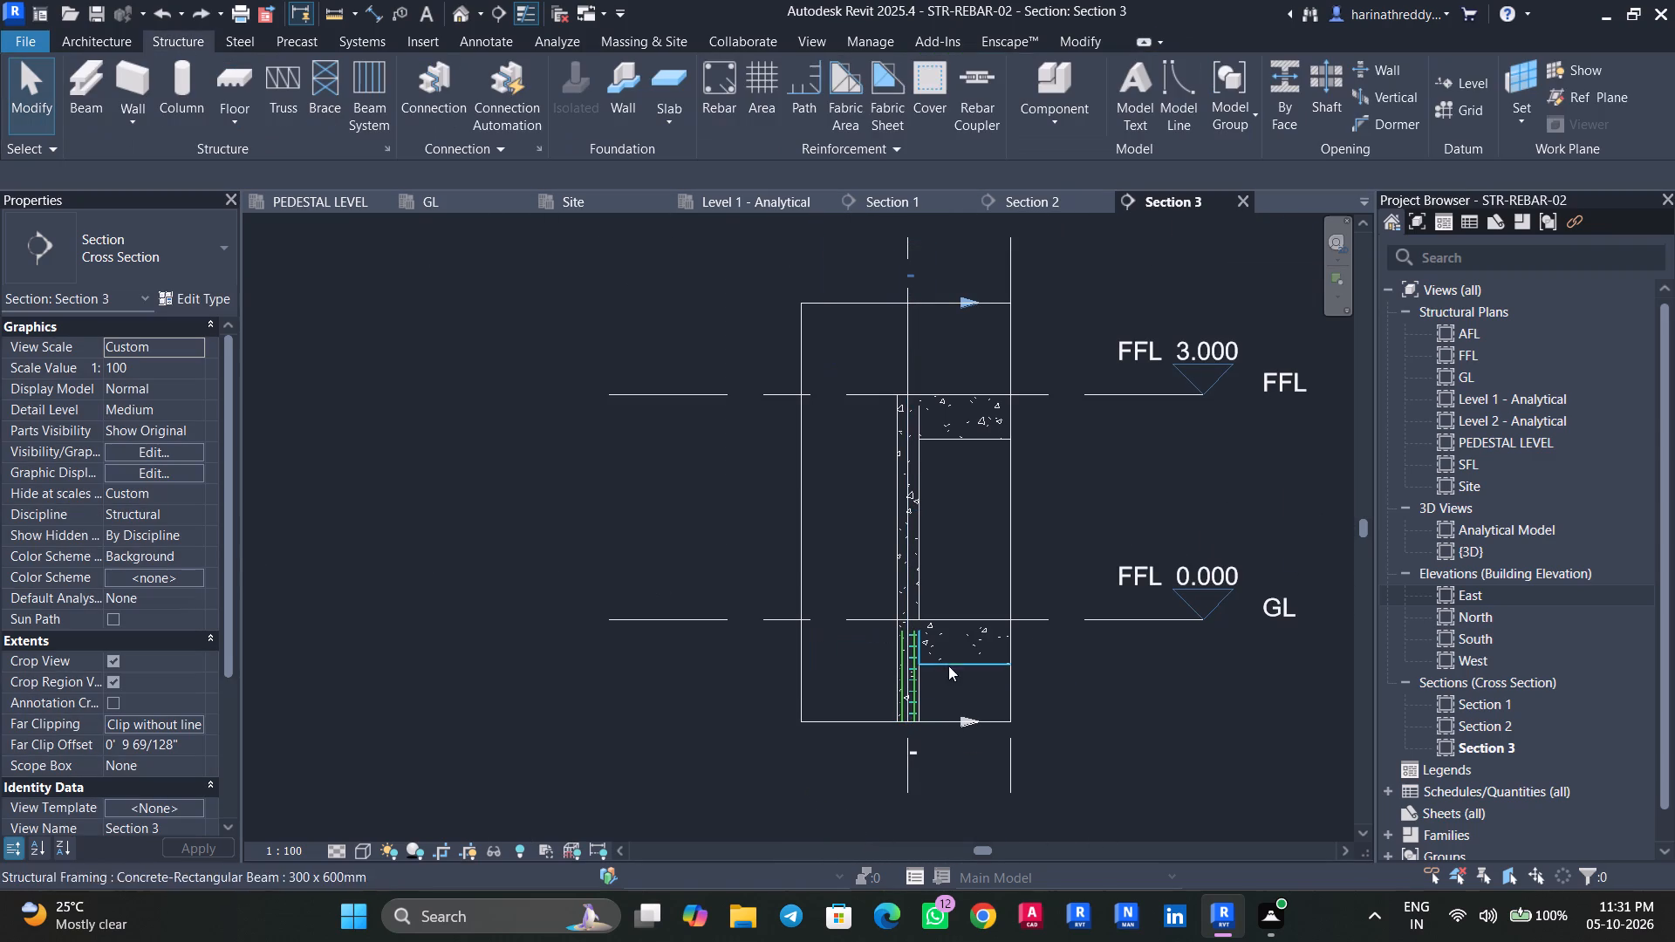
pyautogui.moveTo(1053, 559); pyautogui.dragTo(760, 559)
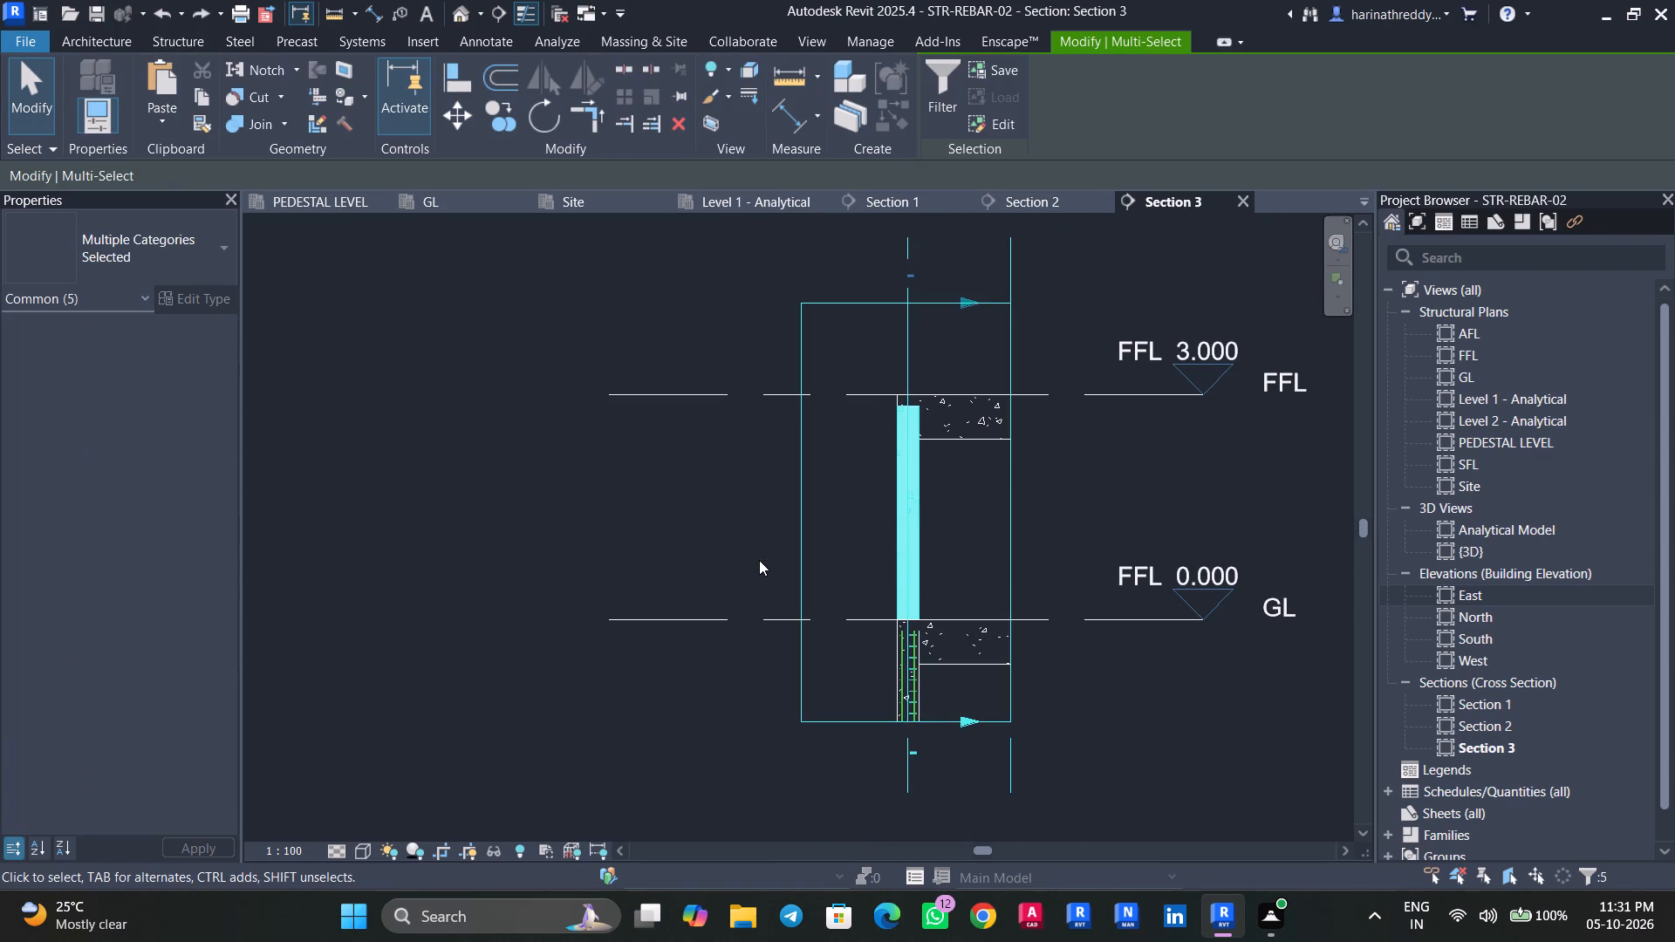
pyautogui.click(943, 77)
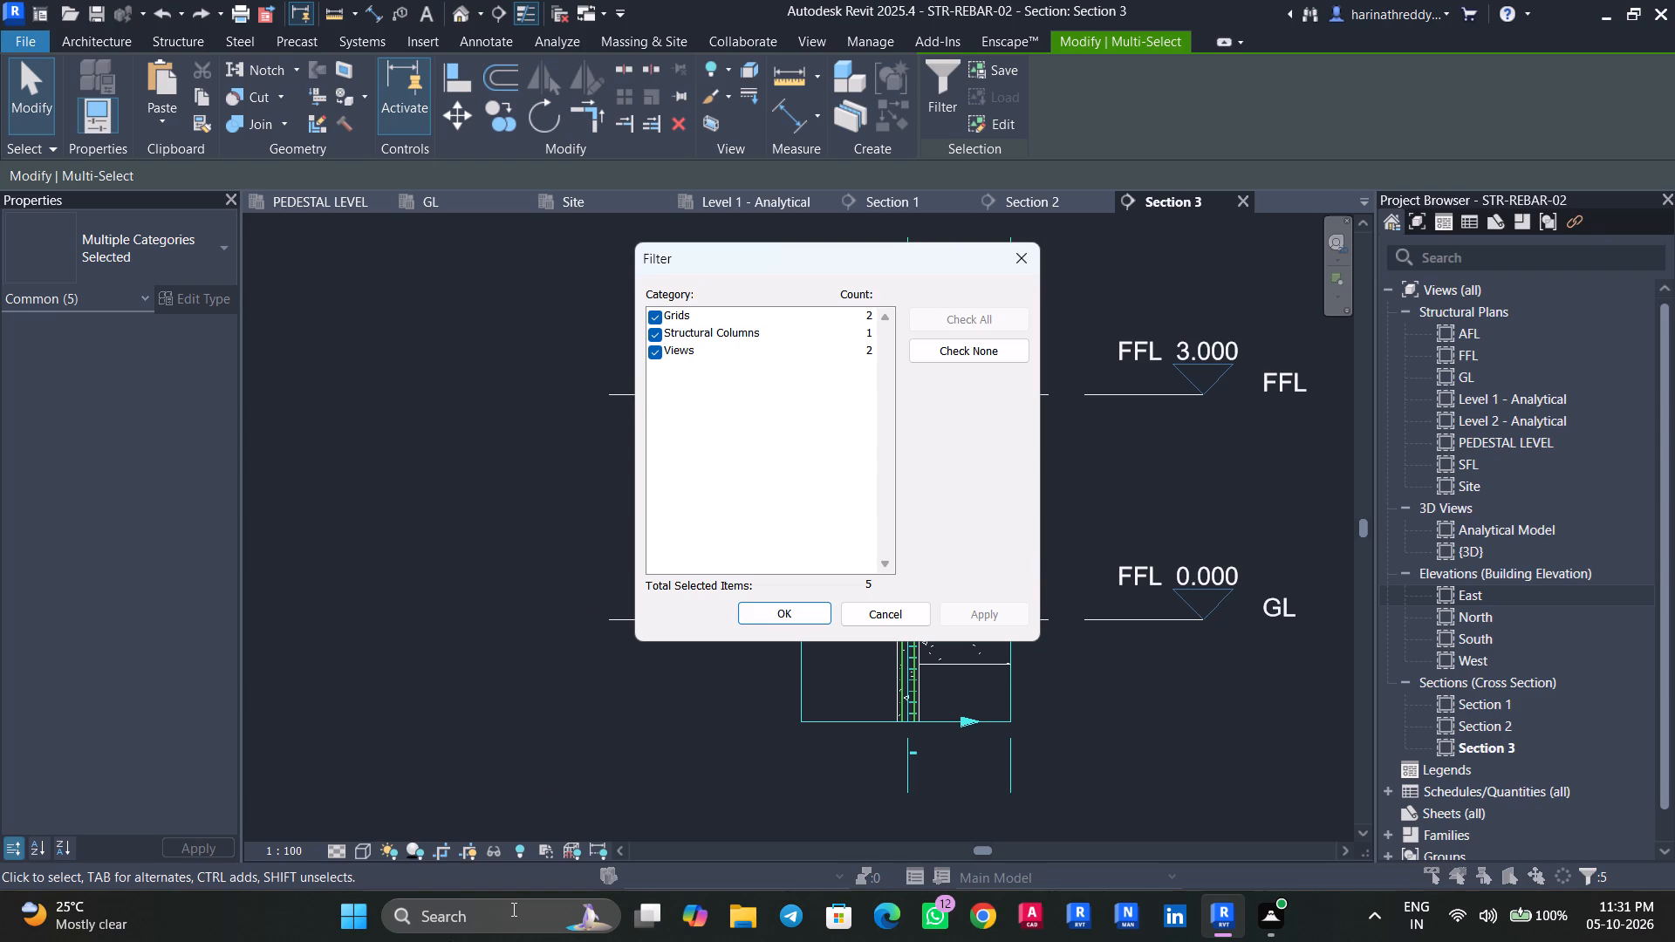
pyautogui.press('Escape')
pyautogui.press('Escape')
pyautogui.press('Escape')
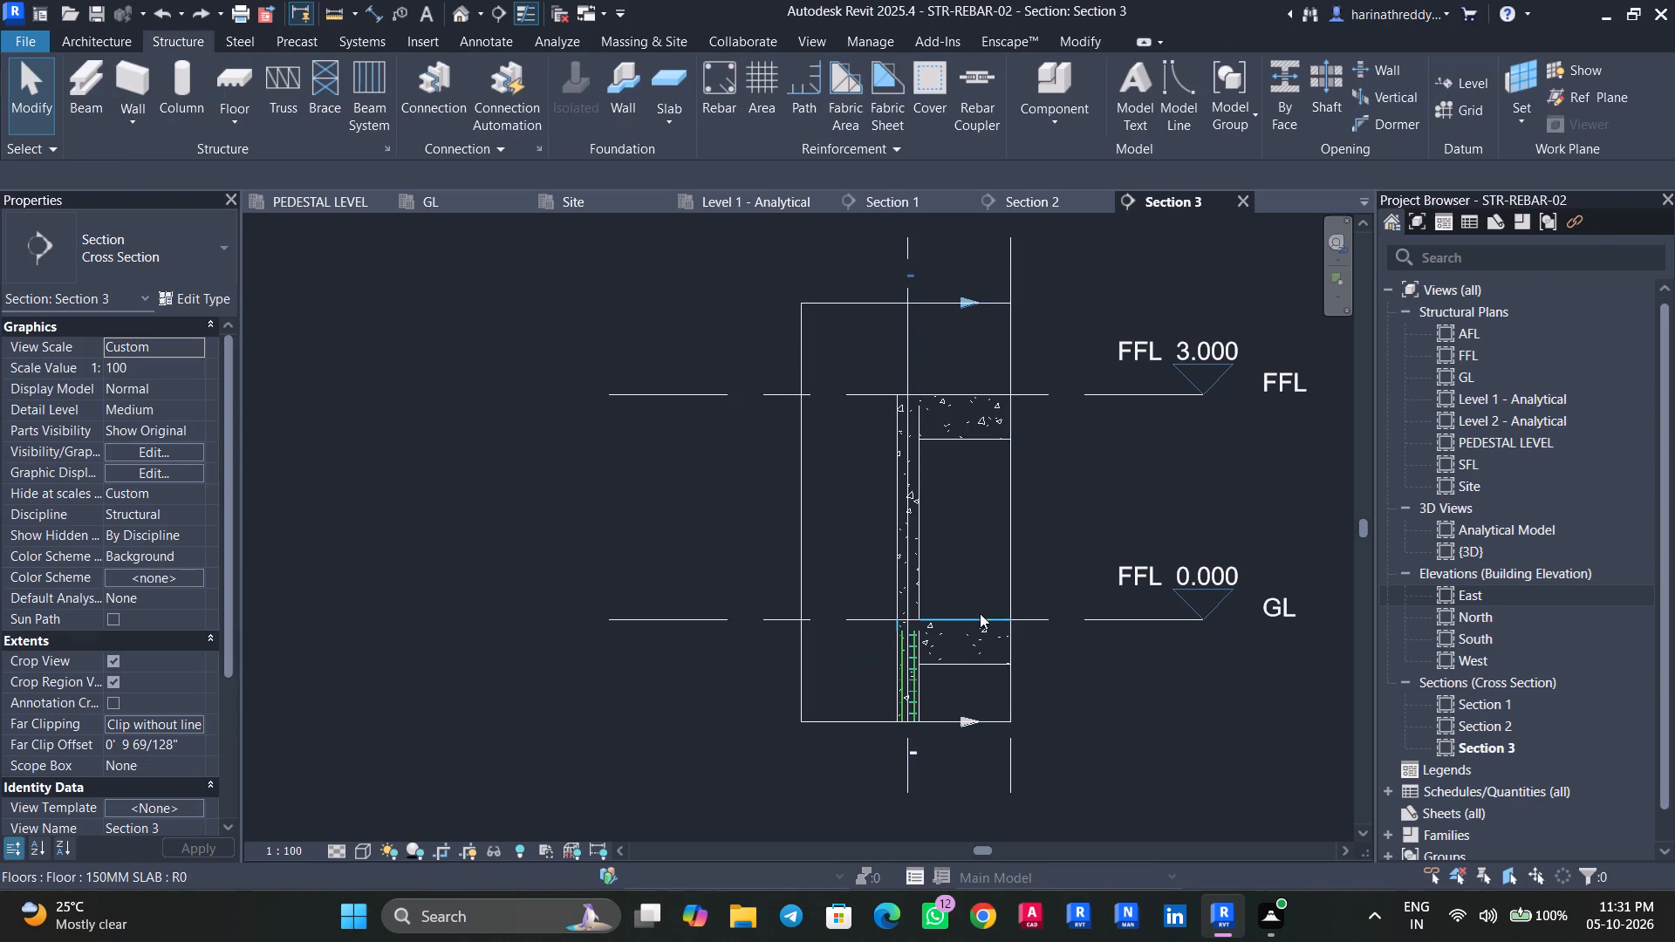
# Examine the overlapping beam, slab, column and rebar elements at the column junction just below GL in the section.
pyautogui.click(968, 656)
pyautogui.scroll(7, 954, 651)
pyautogui.press('Escape')
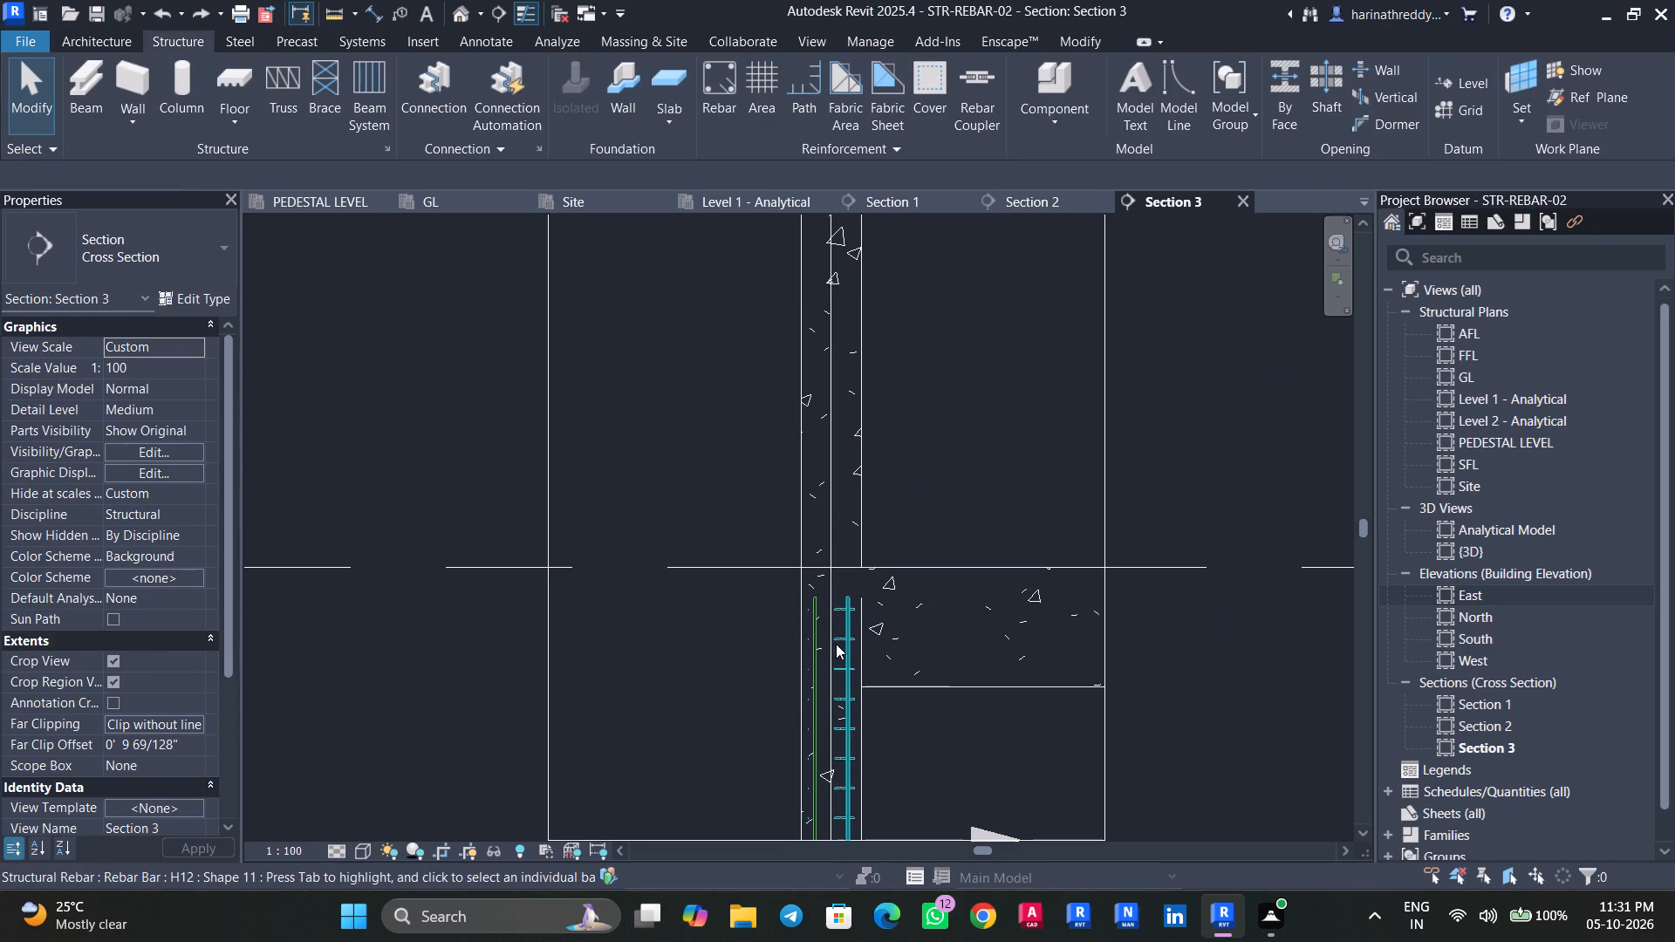
pyautogui.press('Tab')
pyautogui.press('Tab')
pyautogui.press('Tab')
pyautogui.press('Tab')
pyautogui.press('Tab')
pyautogui.press('Tab')
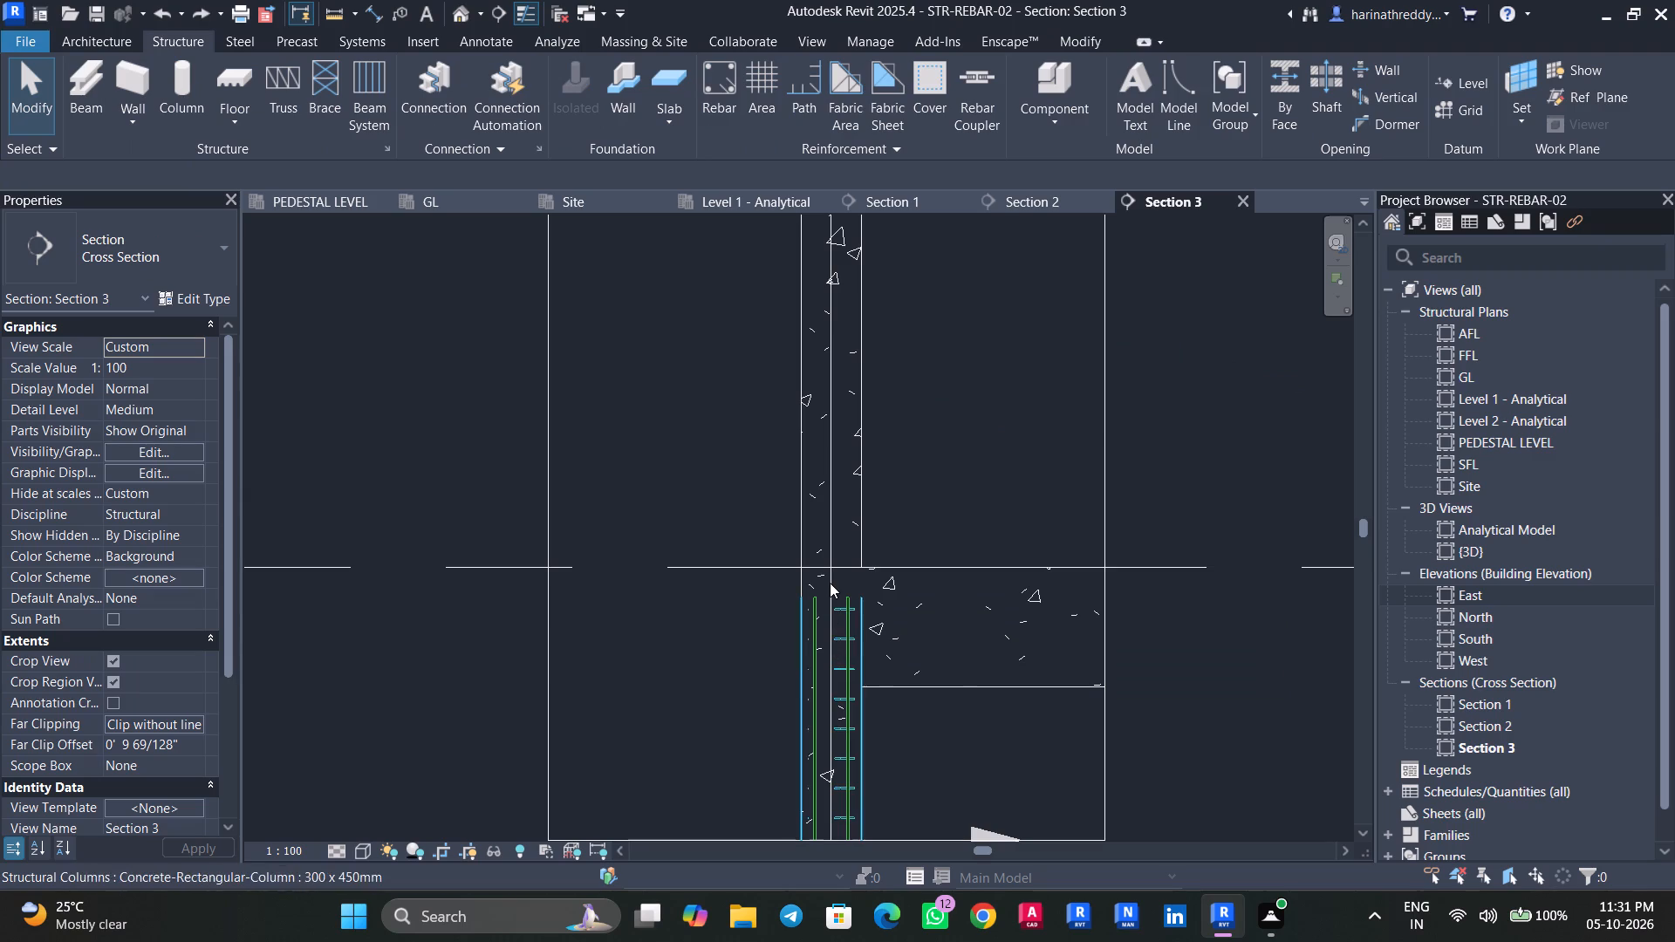
pyautogui.press('Tab')
pyautogui.press('Tab')
pyautogui.press('Tab')
pyautogui.press('Tab')
pyautogui.press('Tab')
pyautogui.press('Tab')
pyautogui.press('Tab')
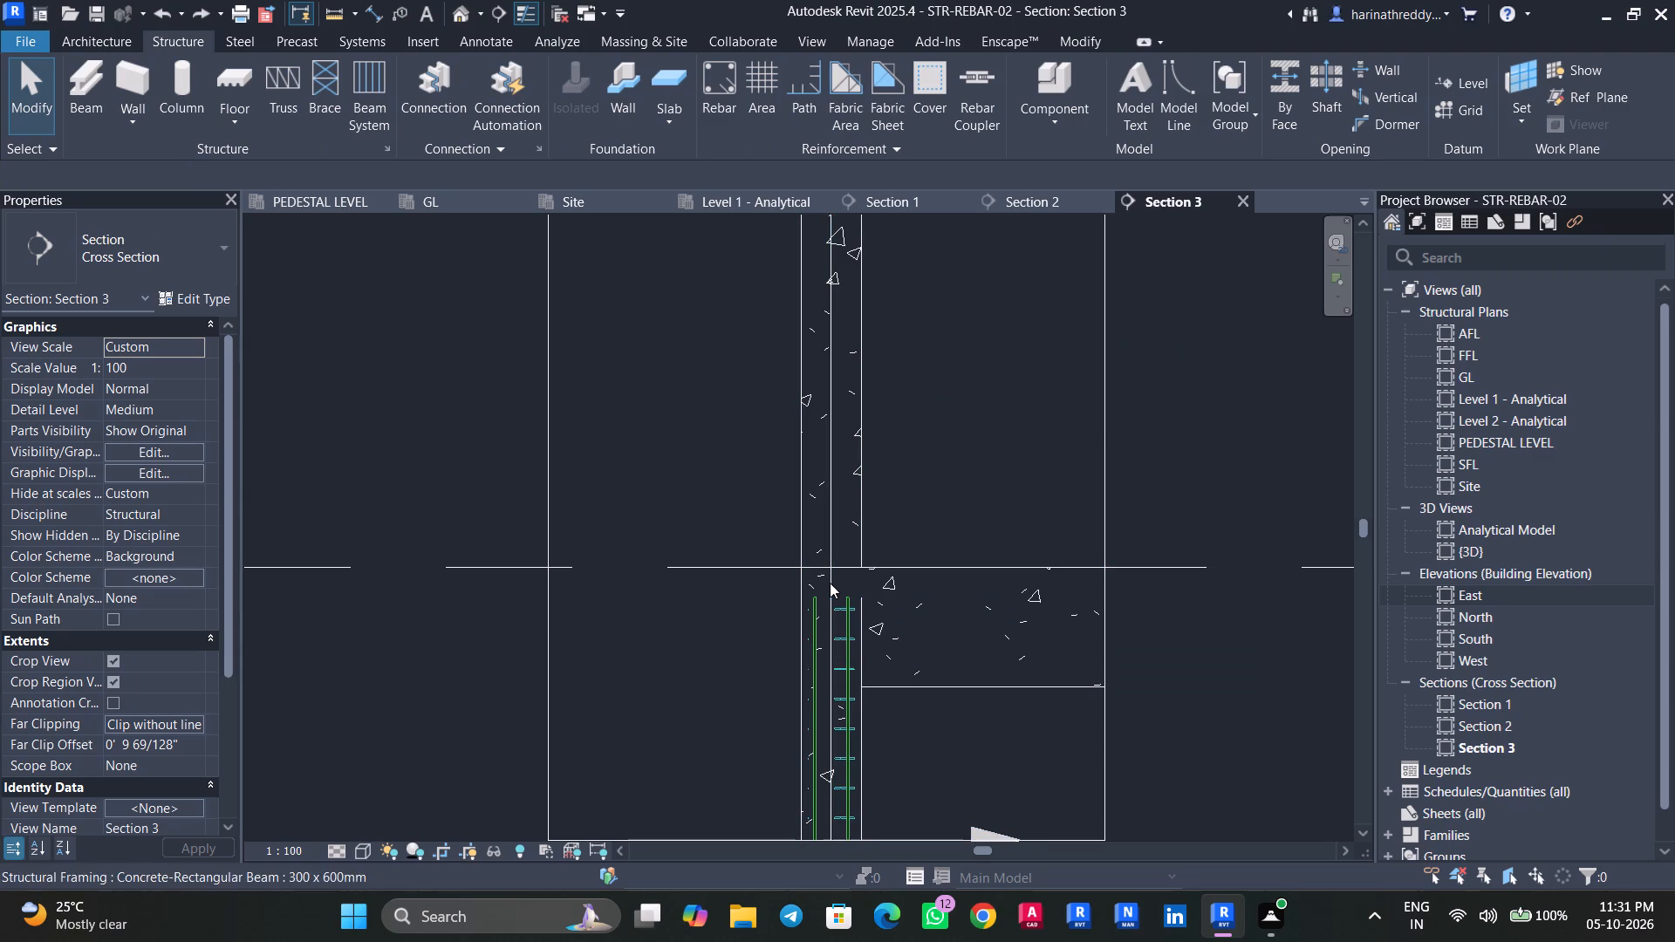
pyautogui.press('Tab')
pyautogui.press('Tab')
pyautogui.press('Tab')
pyautogui.press('Tab')
pyautogui.click(806, 577)
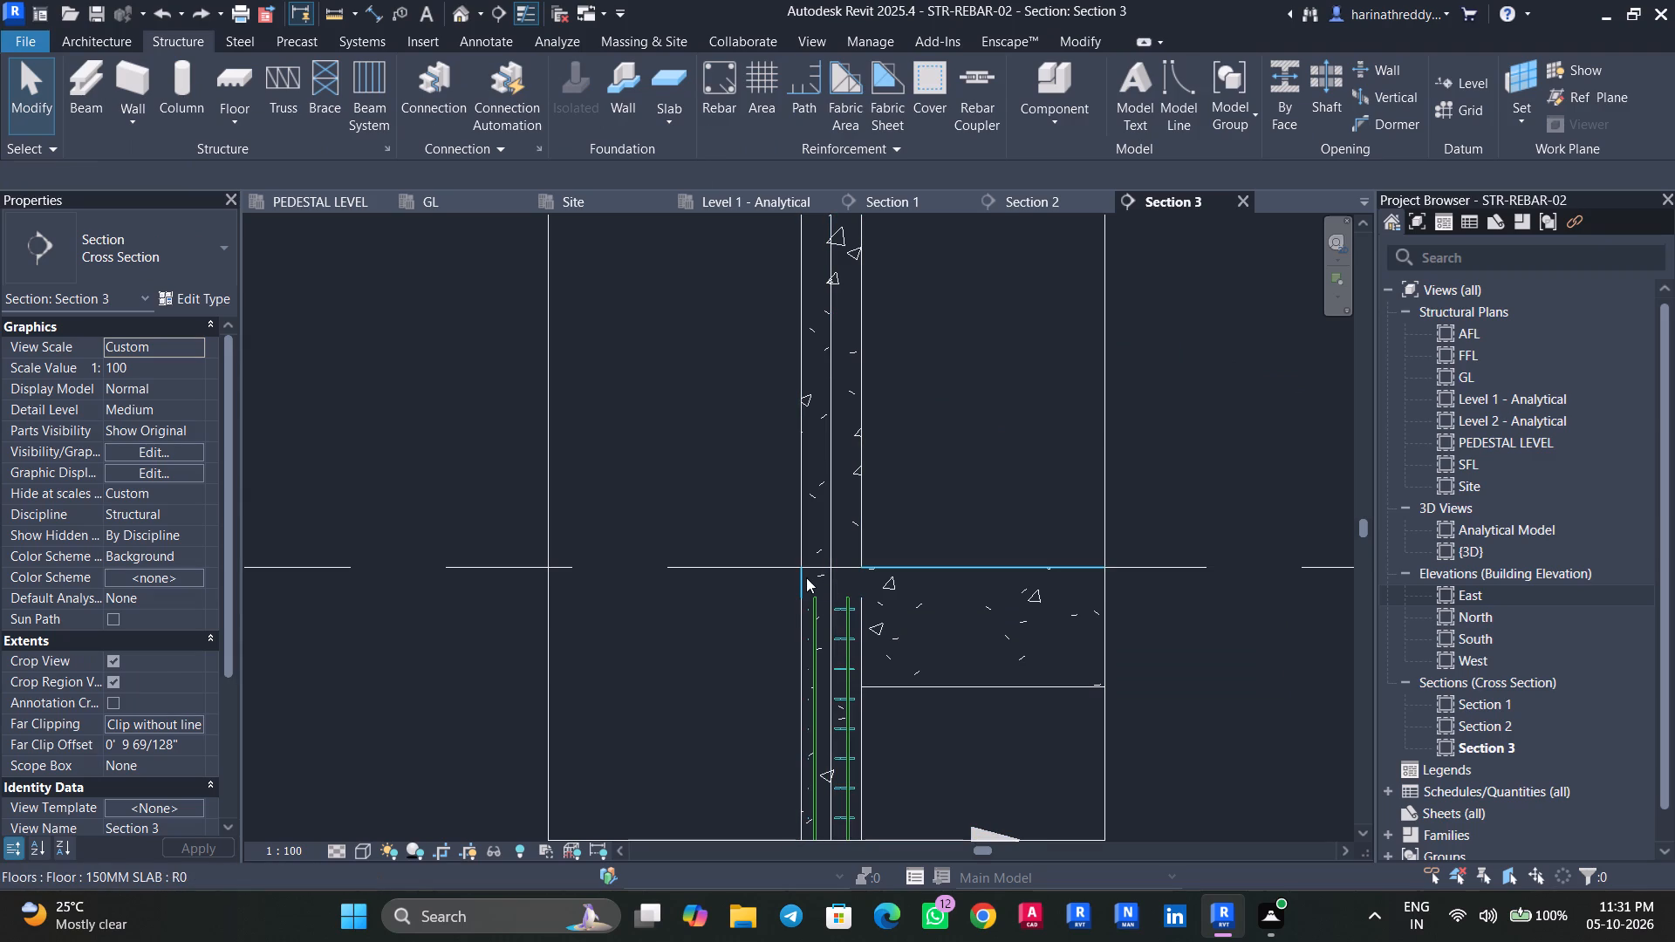
pyautogui.press('Escape')
pyautogui.press('Escape')
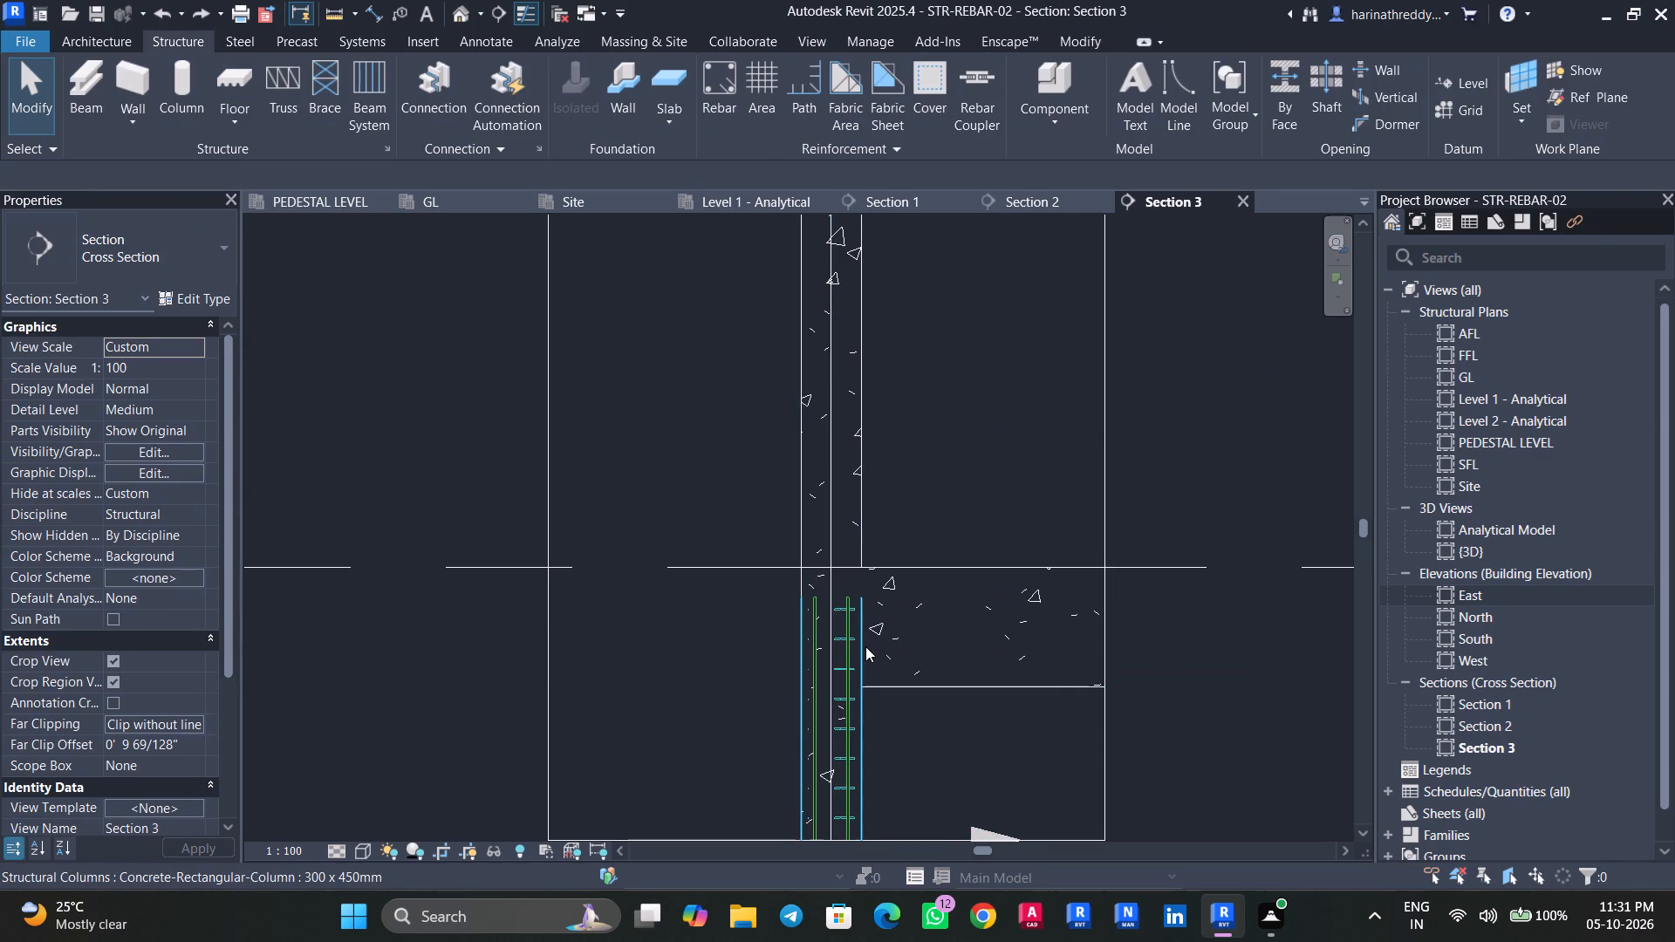
# Identify the column below GL and the 300 x 600 mm beam framing into it at the section's junction.
pyautogui.press('Tab')
pyautogui.press('Tab')
pyautogui.press('Tab')
pyautogui.press('Tab')
pyautogui.click(865, 647)
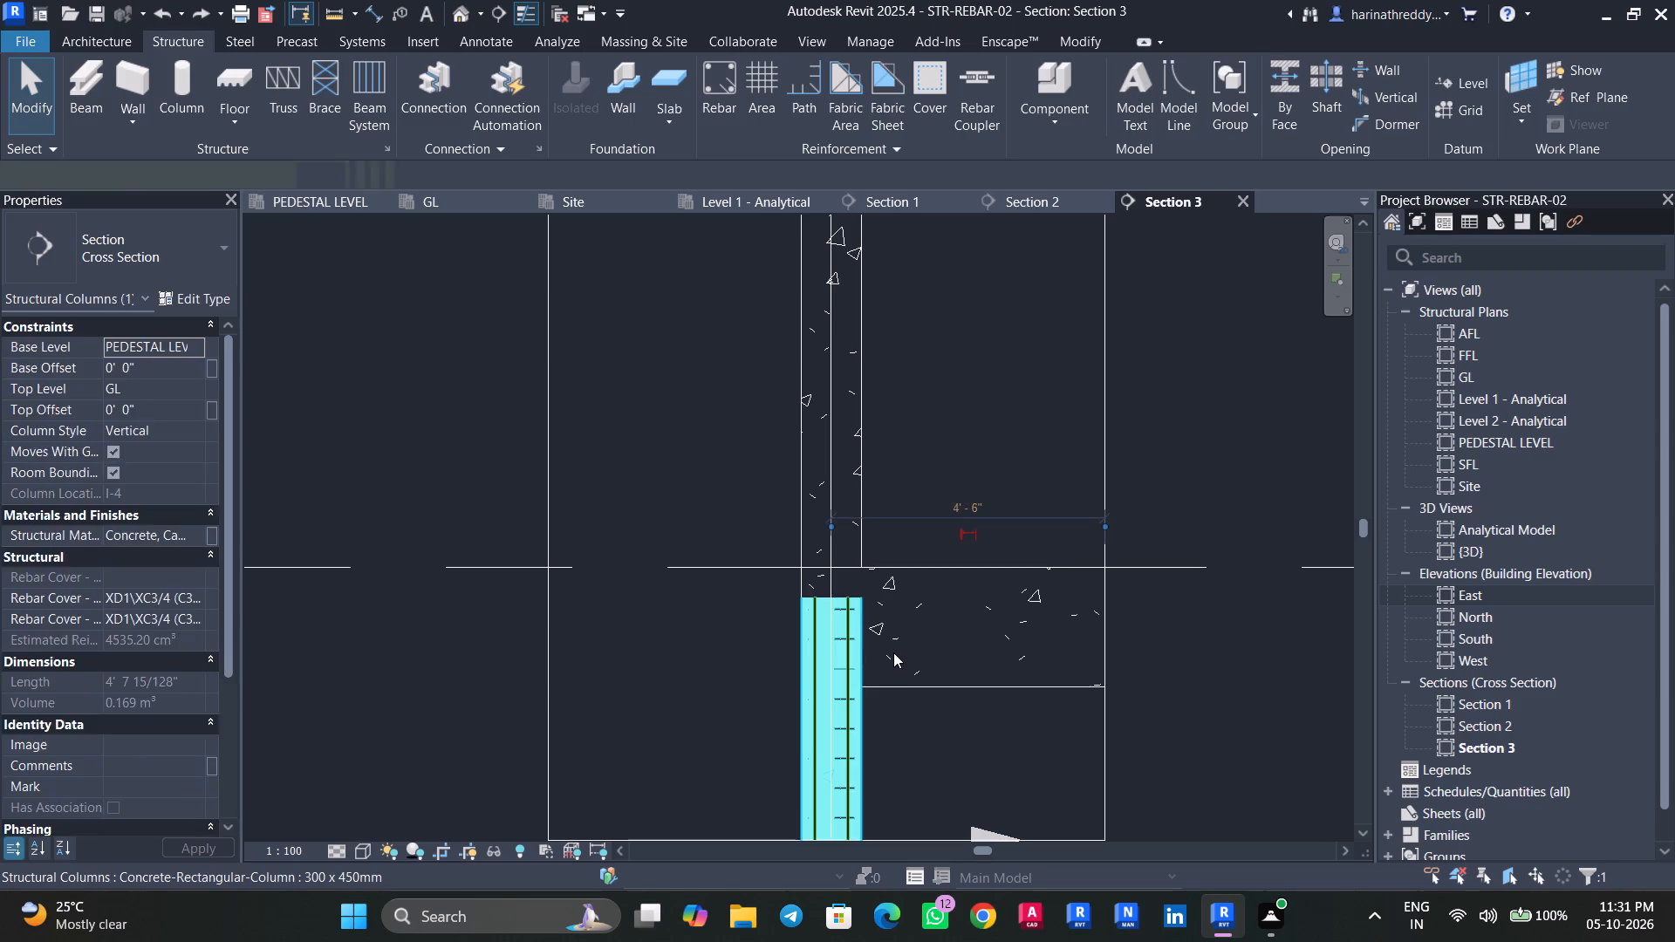
pyautogui.press('Escape')
pyautogui.click(896, 652)
pyautogui.scroll(-5, 896, 652)
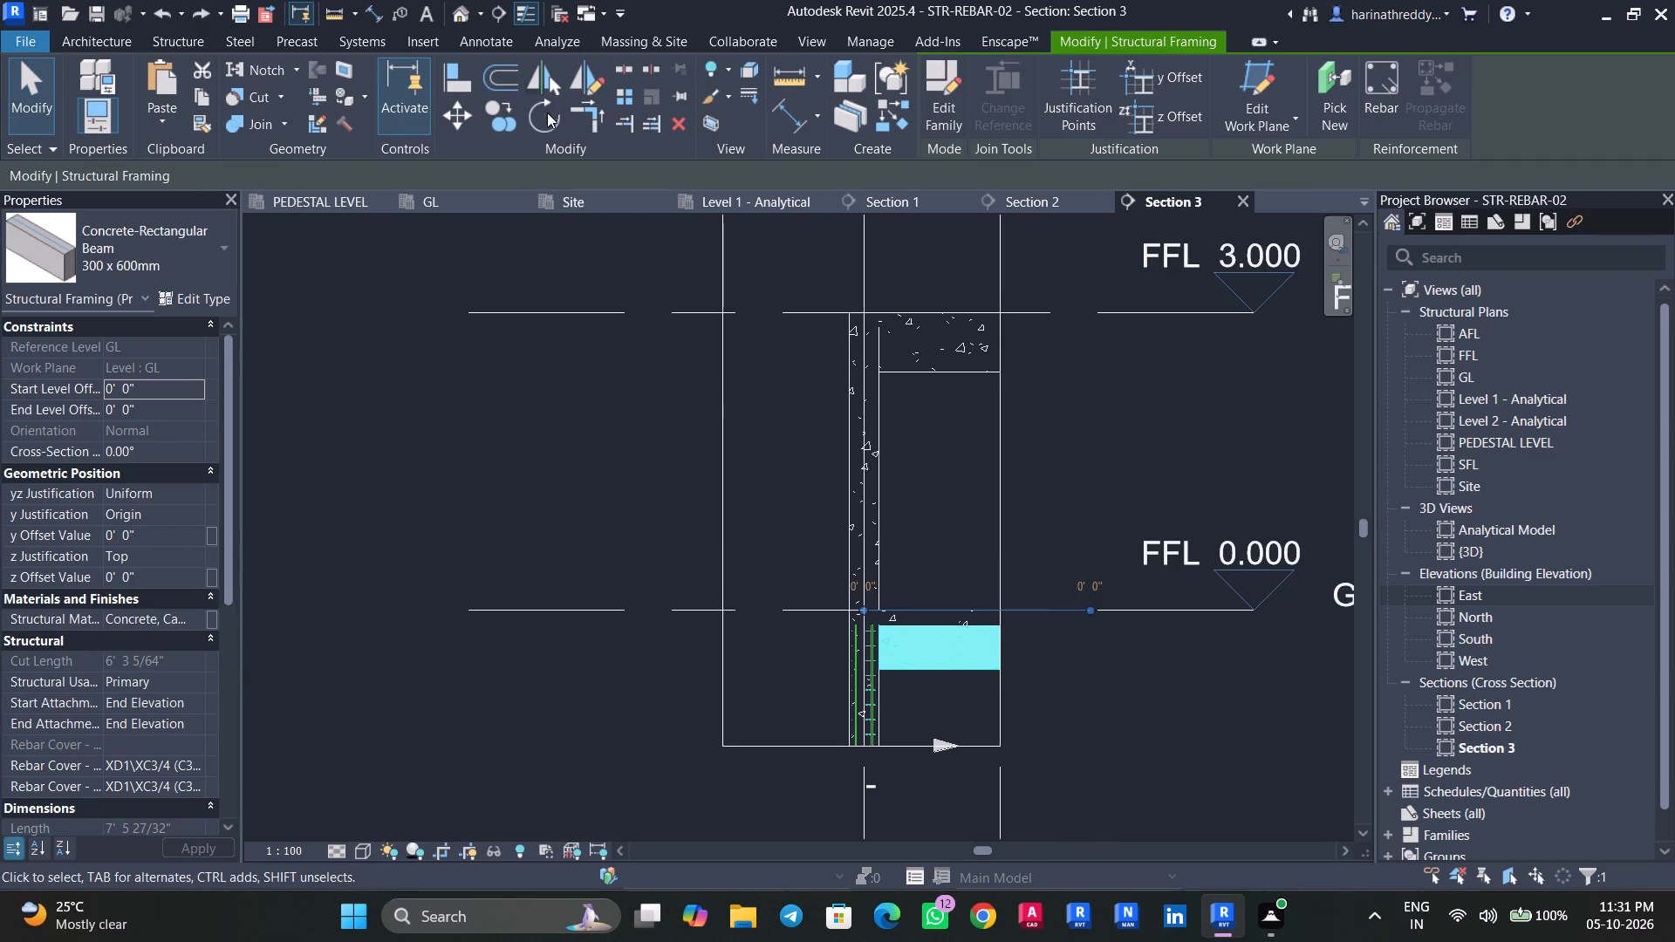
# In the 3D model, examine the junction of the corner column and the GL beam from the left side.
pyautogui.click(465, 13)
pyautogui.keyDown('shift'); pyautogui.moveTo(1237, 716); pyautogui.dragTo(1177, 706, button='middle'); pyautogui.keyUp('shift')
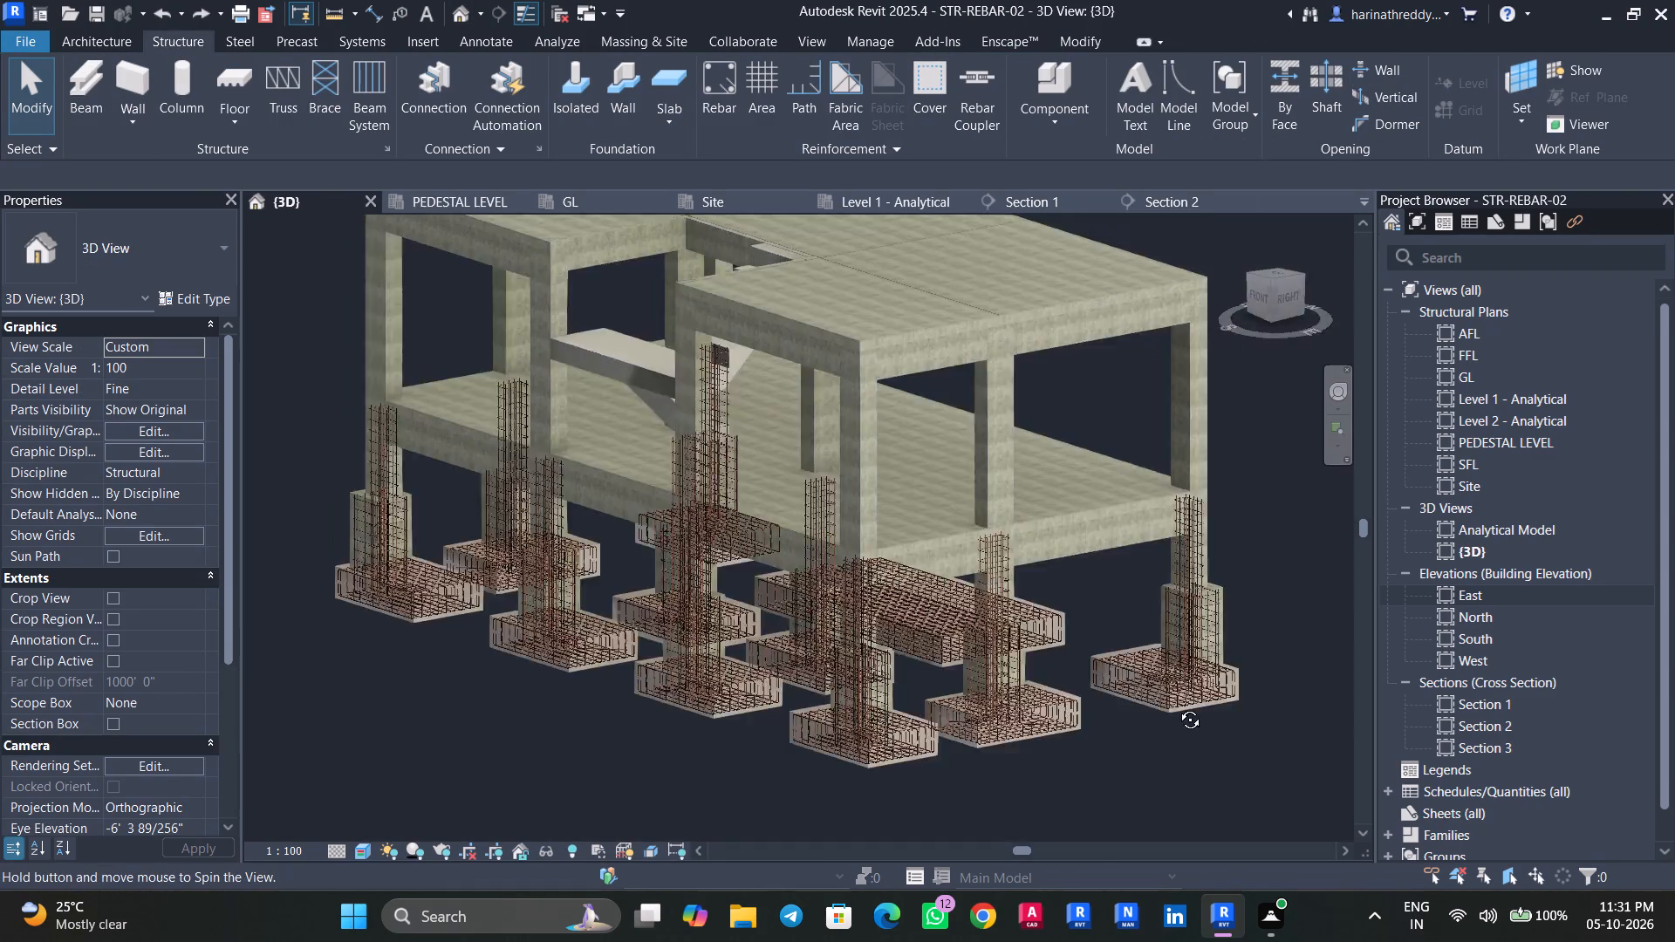
pyautogui.keyDown('shift'); pyautogui.moveTo(1177, 706); pyautogui.dragTo(608, 741, button='middle'); pyautogui.keyUp('shift')
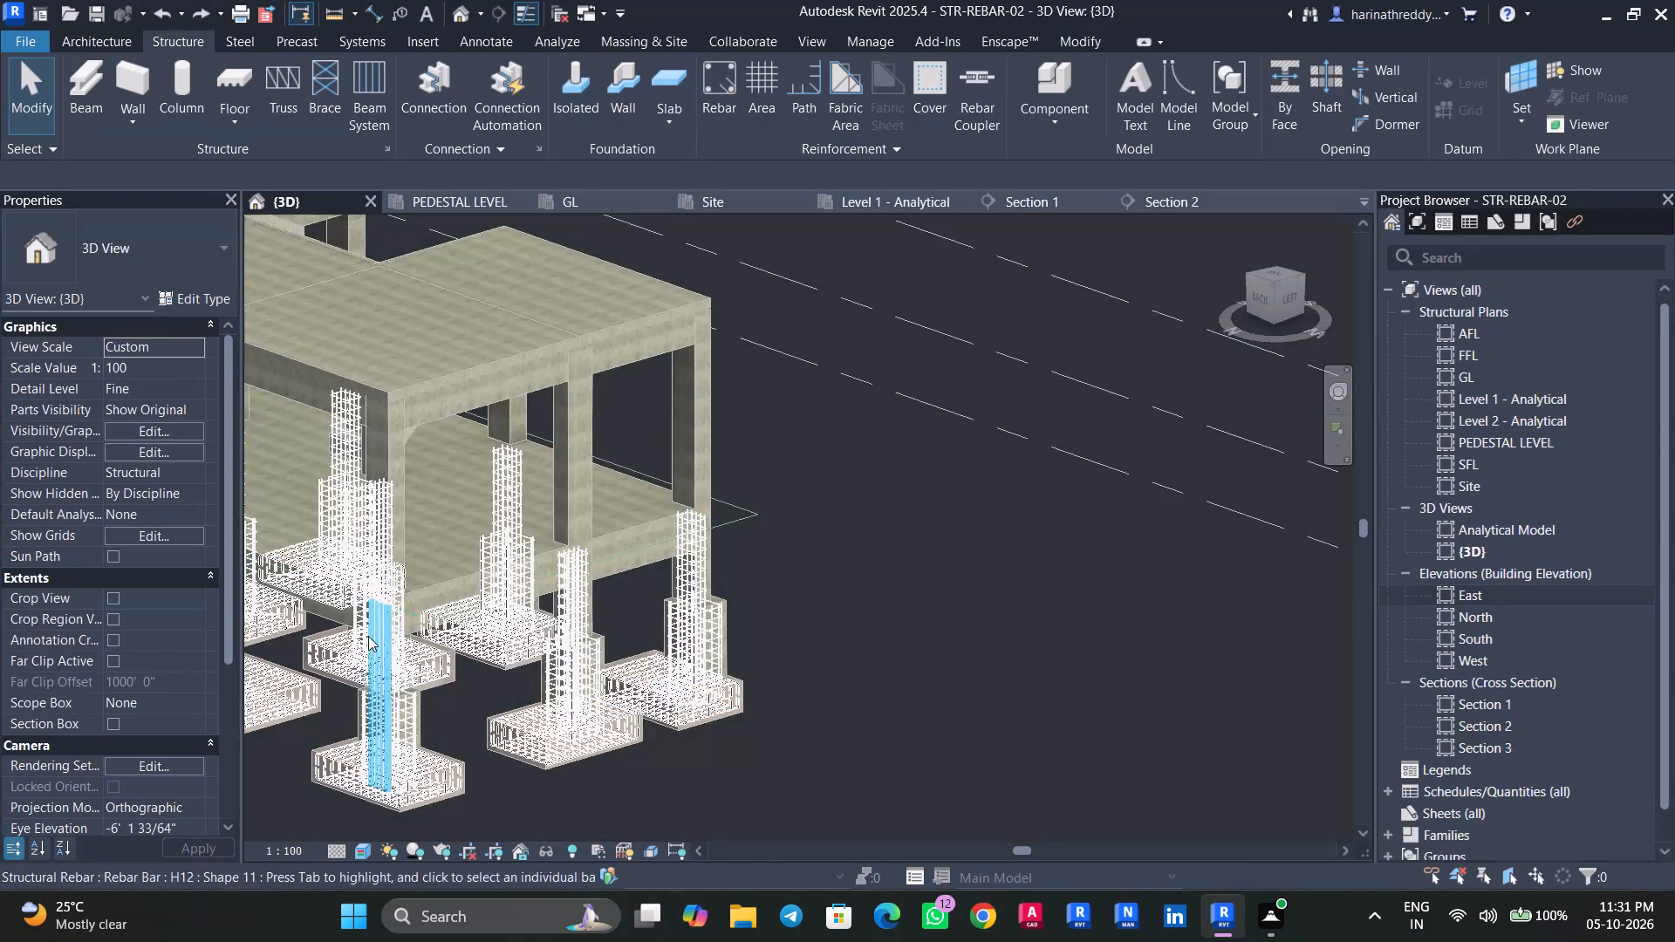
pyautogui.scroll(5, 368, 636)
pyautogui.click(1299, 297)
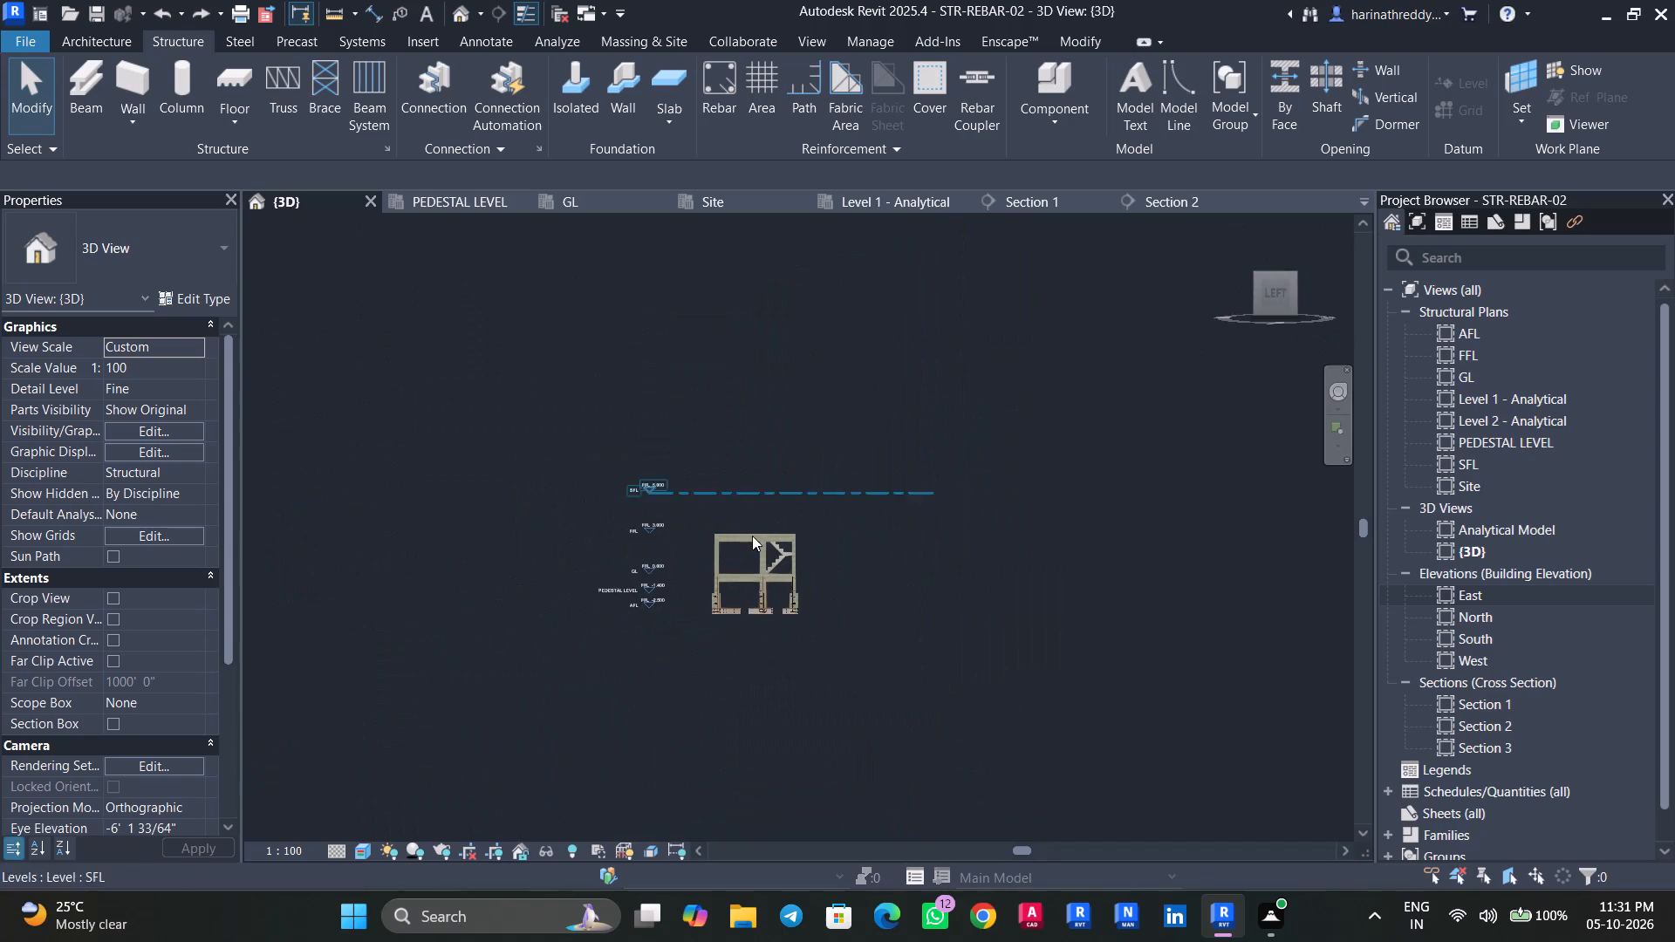
pyautogui.scroll(19, 739, 559)
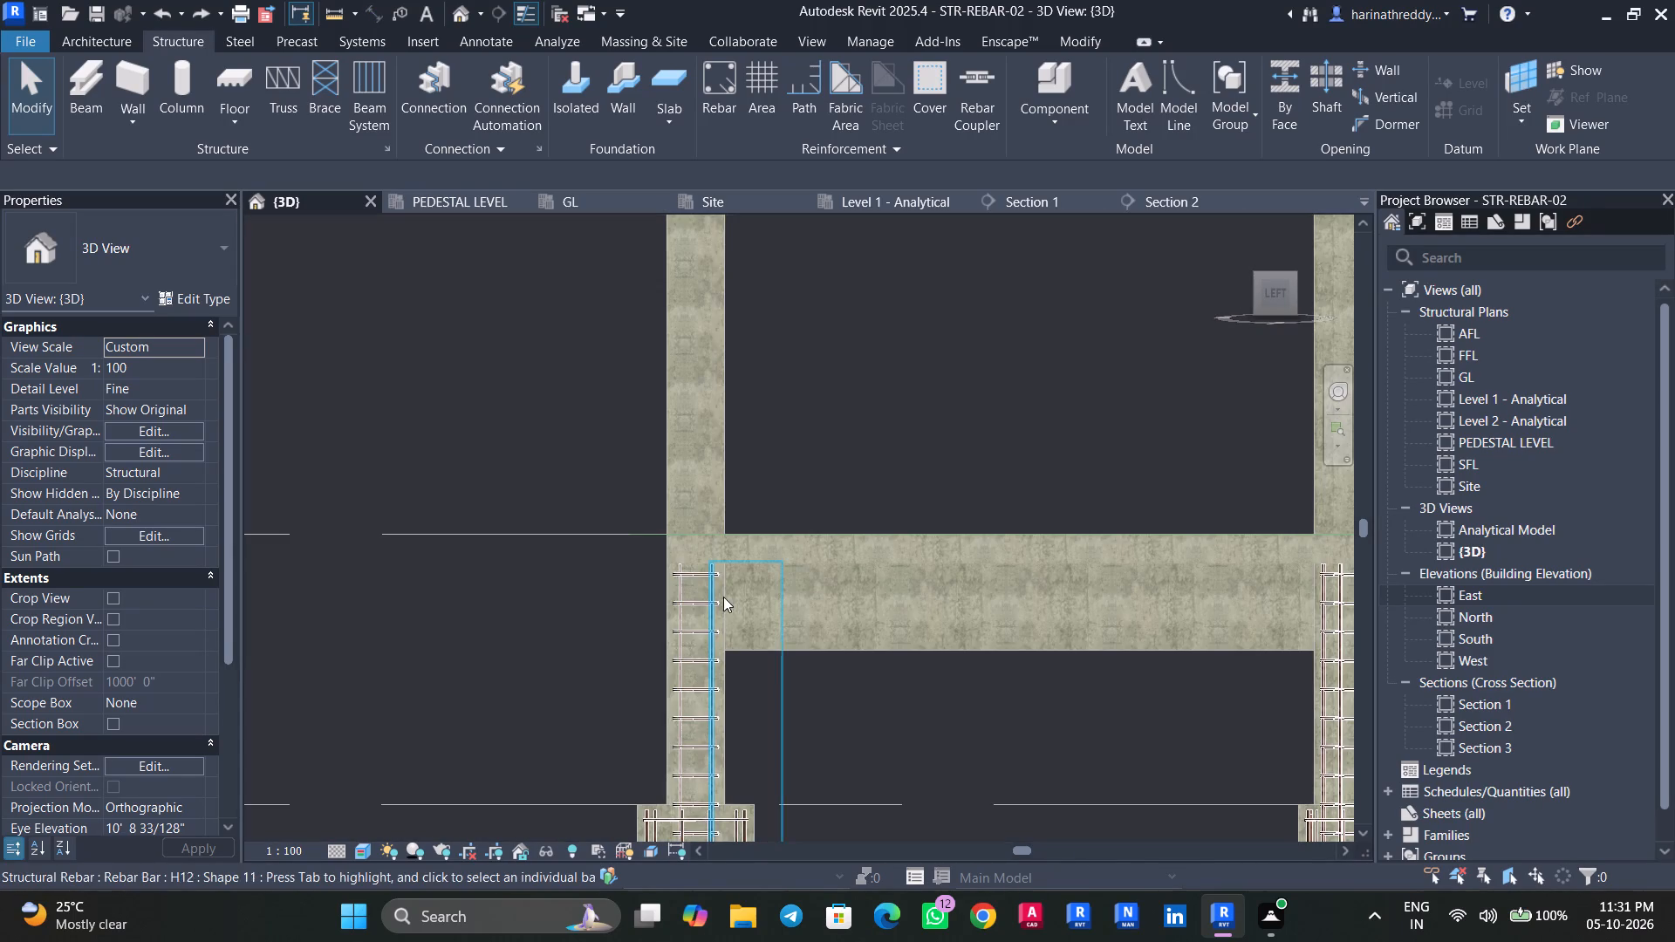
pyautogui.click(737, 604)
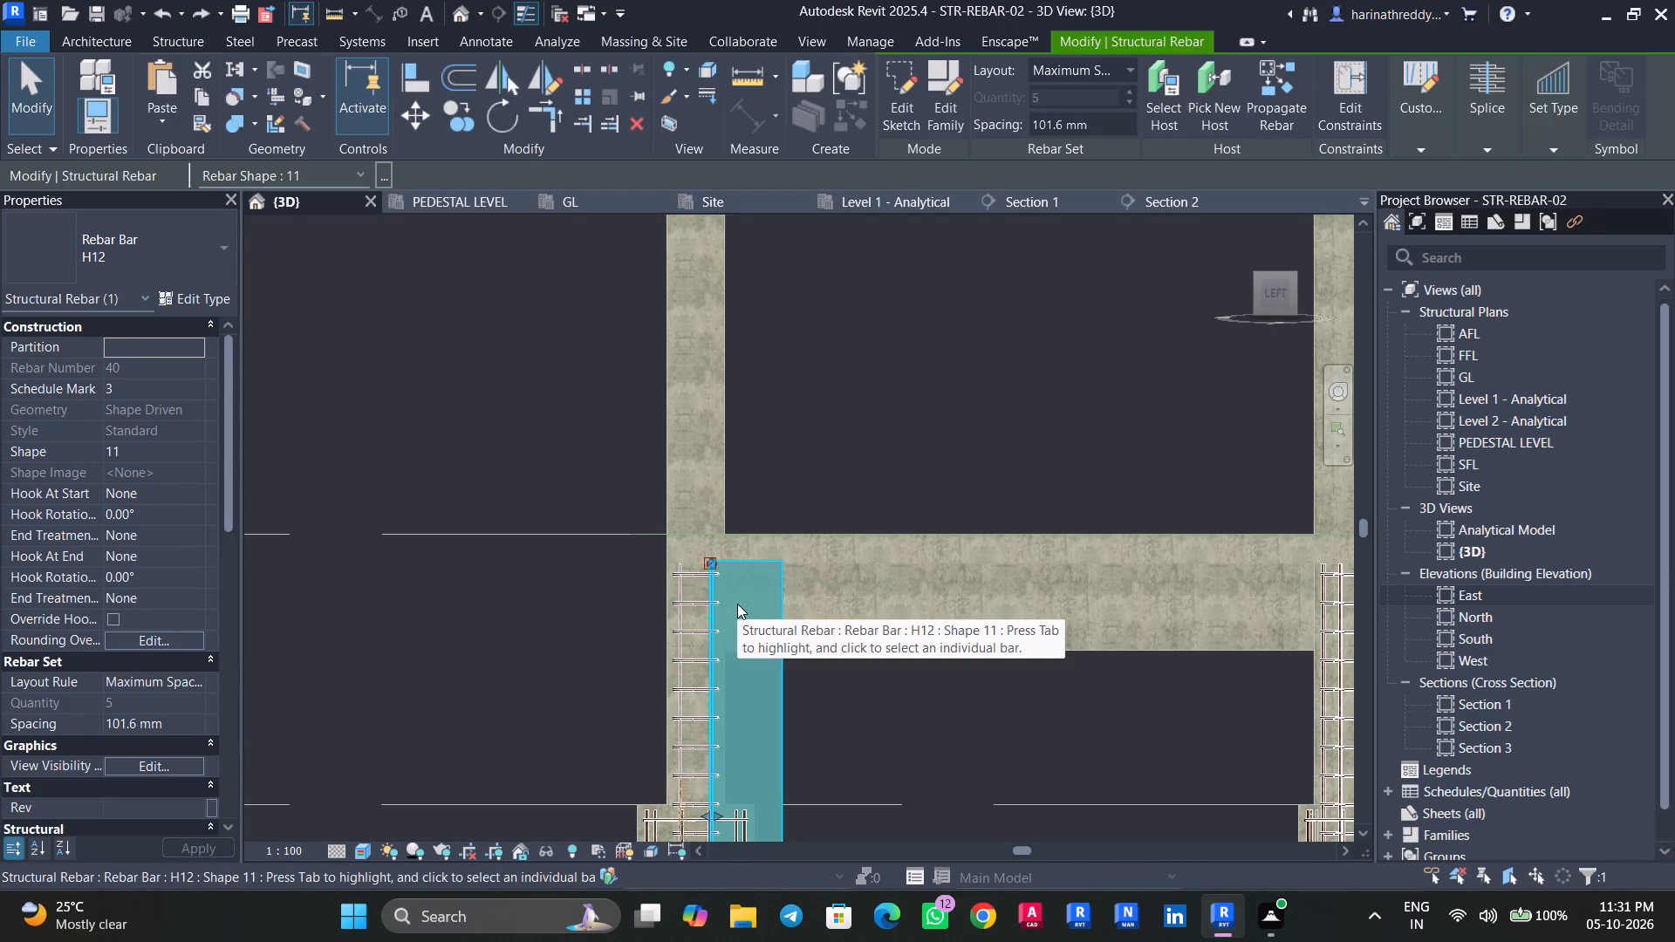
pyautogui.press('Escape')
pyautogui.click(795, 606)
pyautogui.scroll(4, 708, 611)
pyautogui.press('Escape')
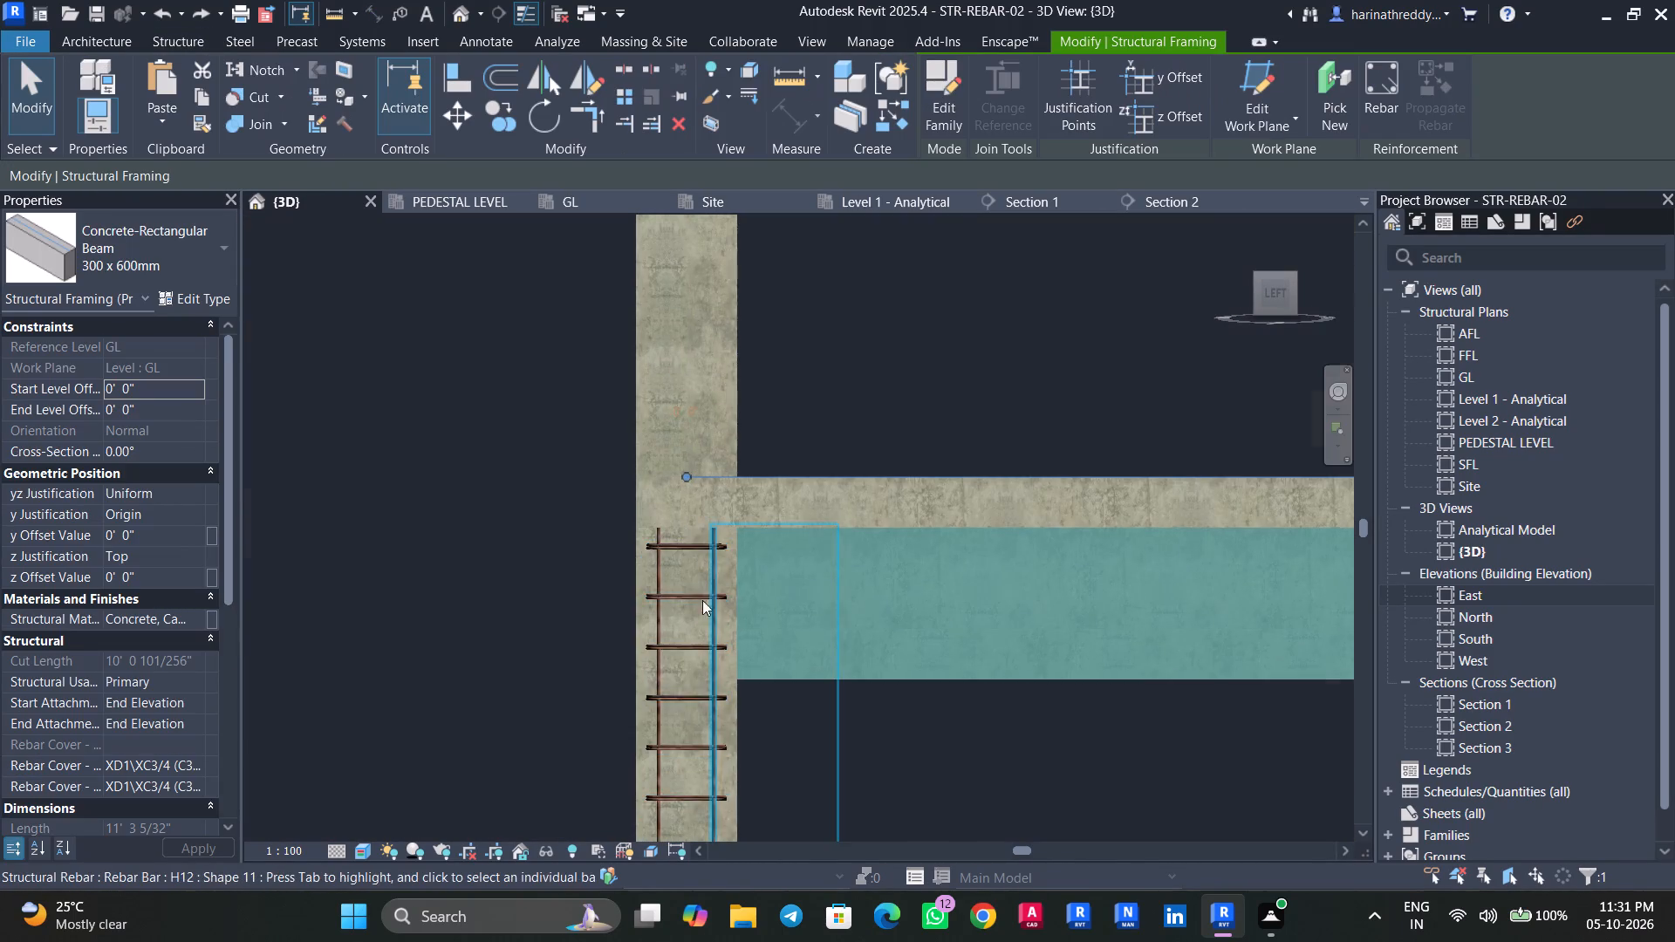
pyautogui.press('Escape')
# Examine the corner column below GL and the beams framing into it from several angles in 3D.
pyautogui.press('Tab')
pyautogui.press('Tab')
pyautogui.click(634, 564)
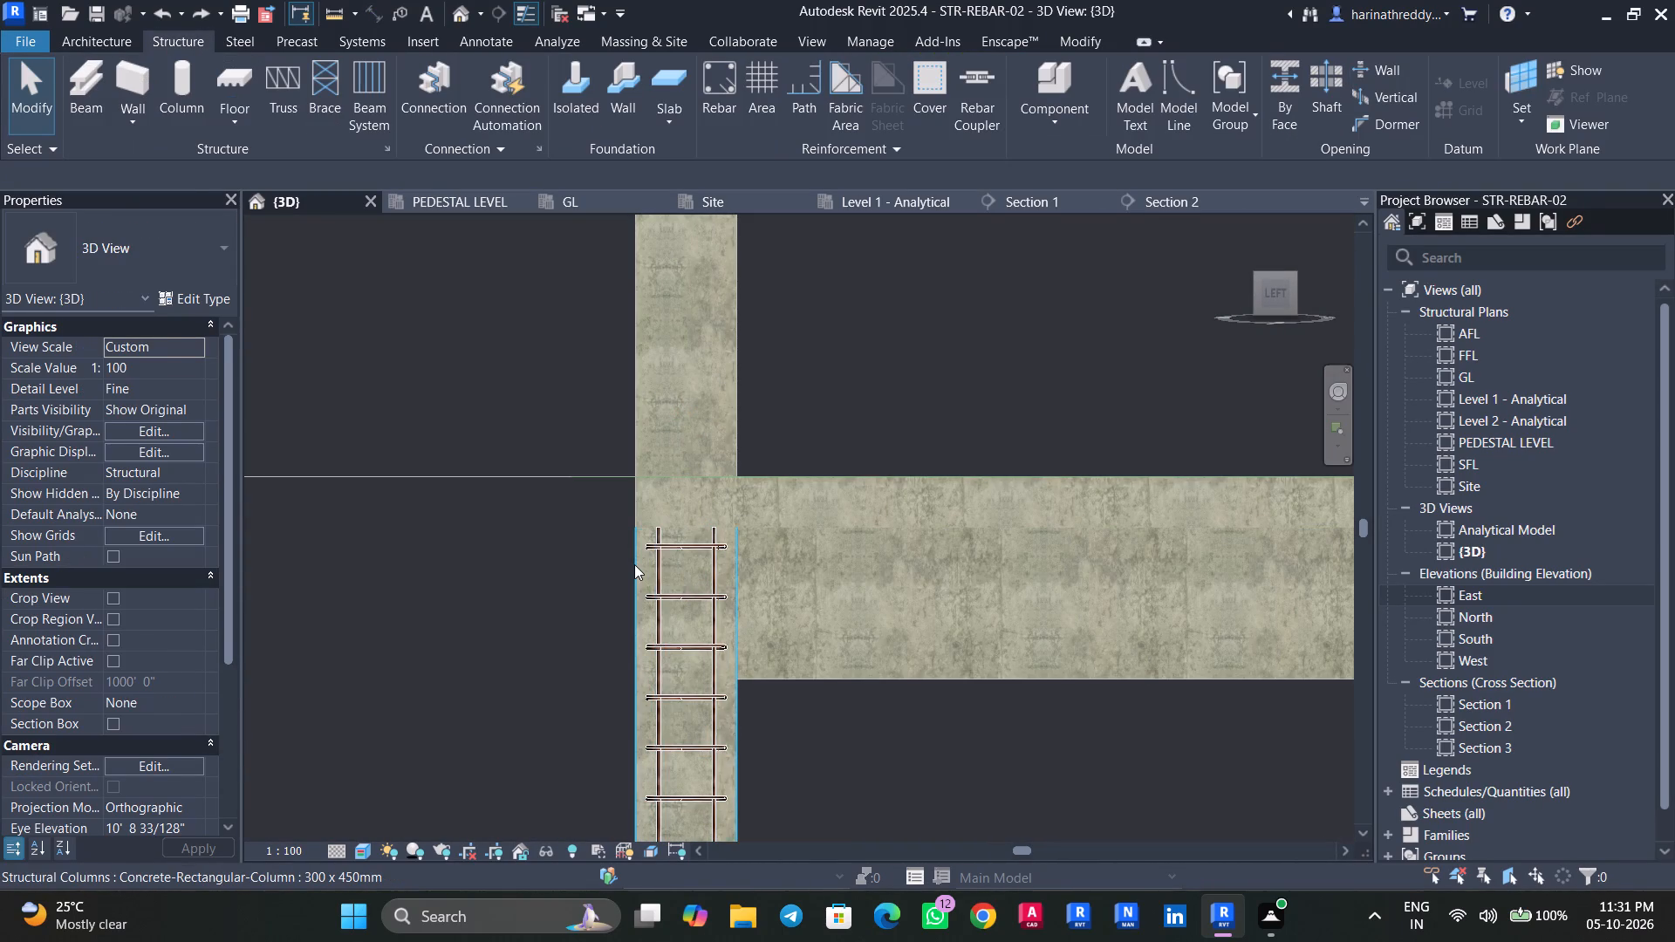
pyautogui.keyDown('shift'); pyautogui.moveTo(634, 564); pyautogui.dragTo(828, 625, button='middle'); pyautogui.keyUp('shift')
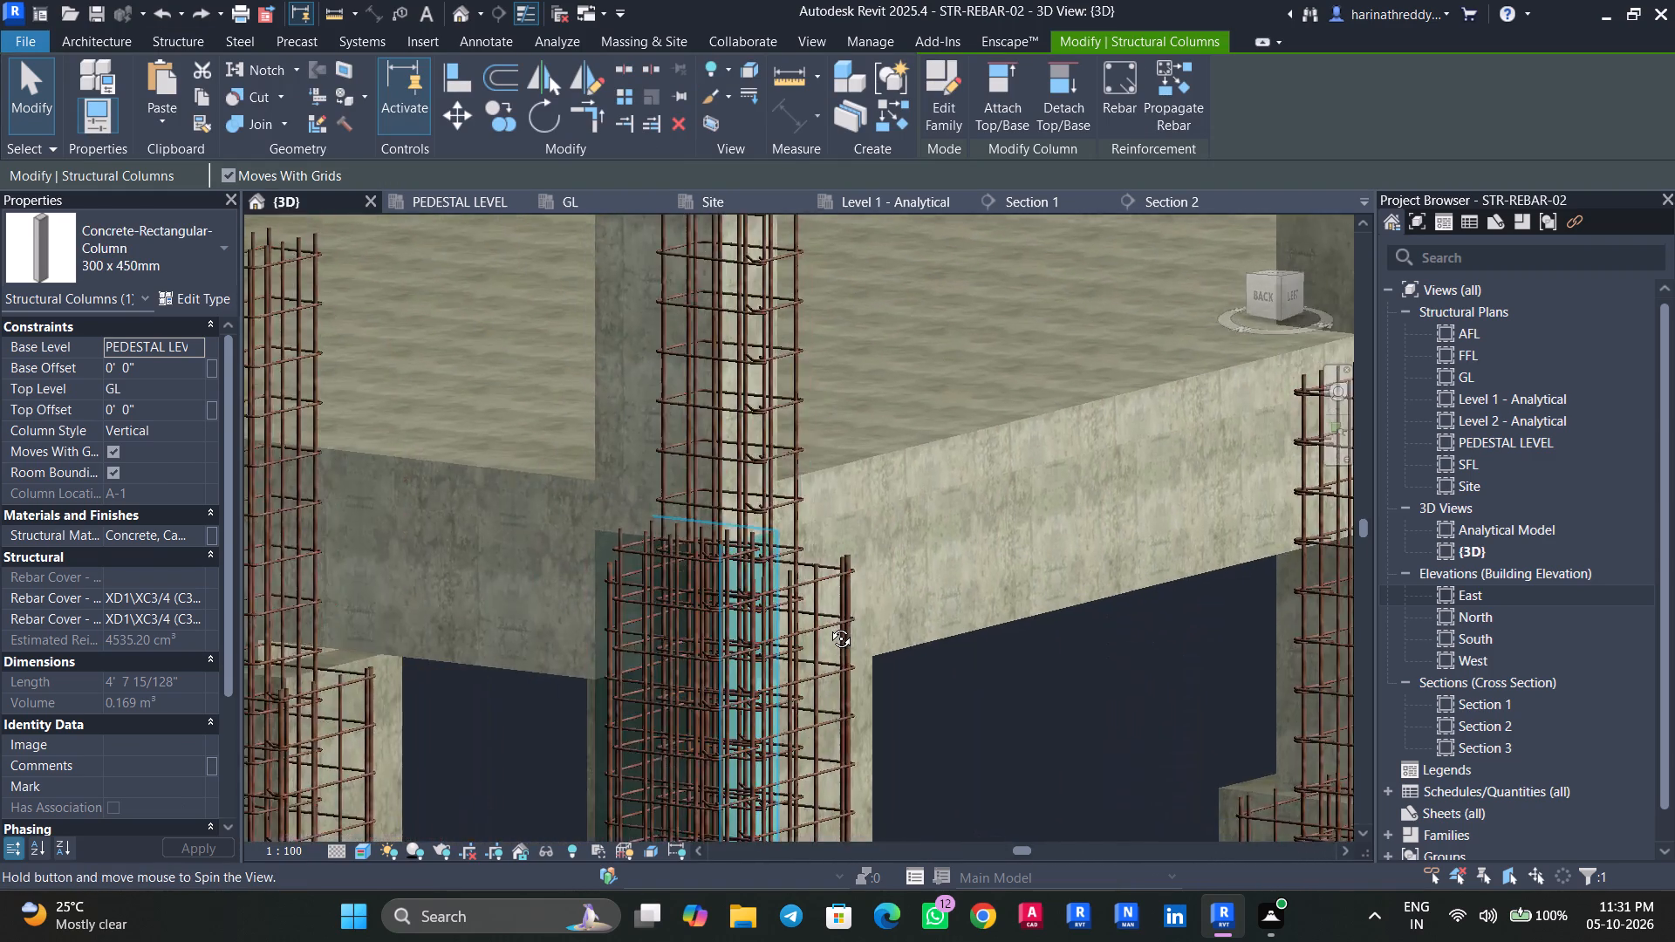
pyautogui.keyDown('shift'); pyautogui.moveTo(828, 625); pyautogui.dragTo(853, 636, button='middle'); pyautogui.keyUp('shift')
pyautogui.press('Escape')
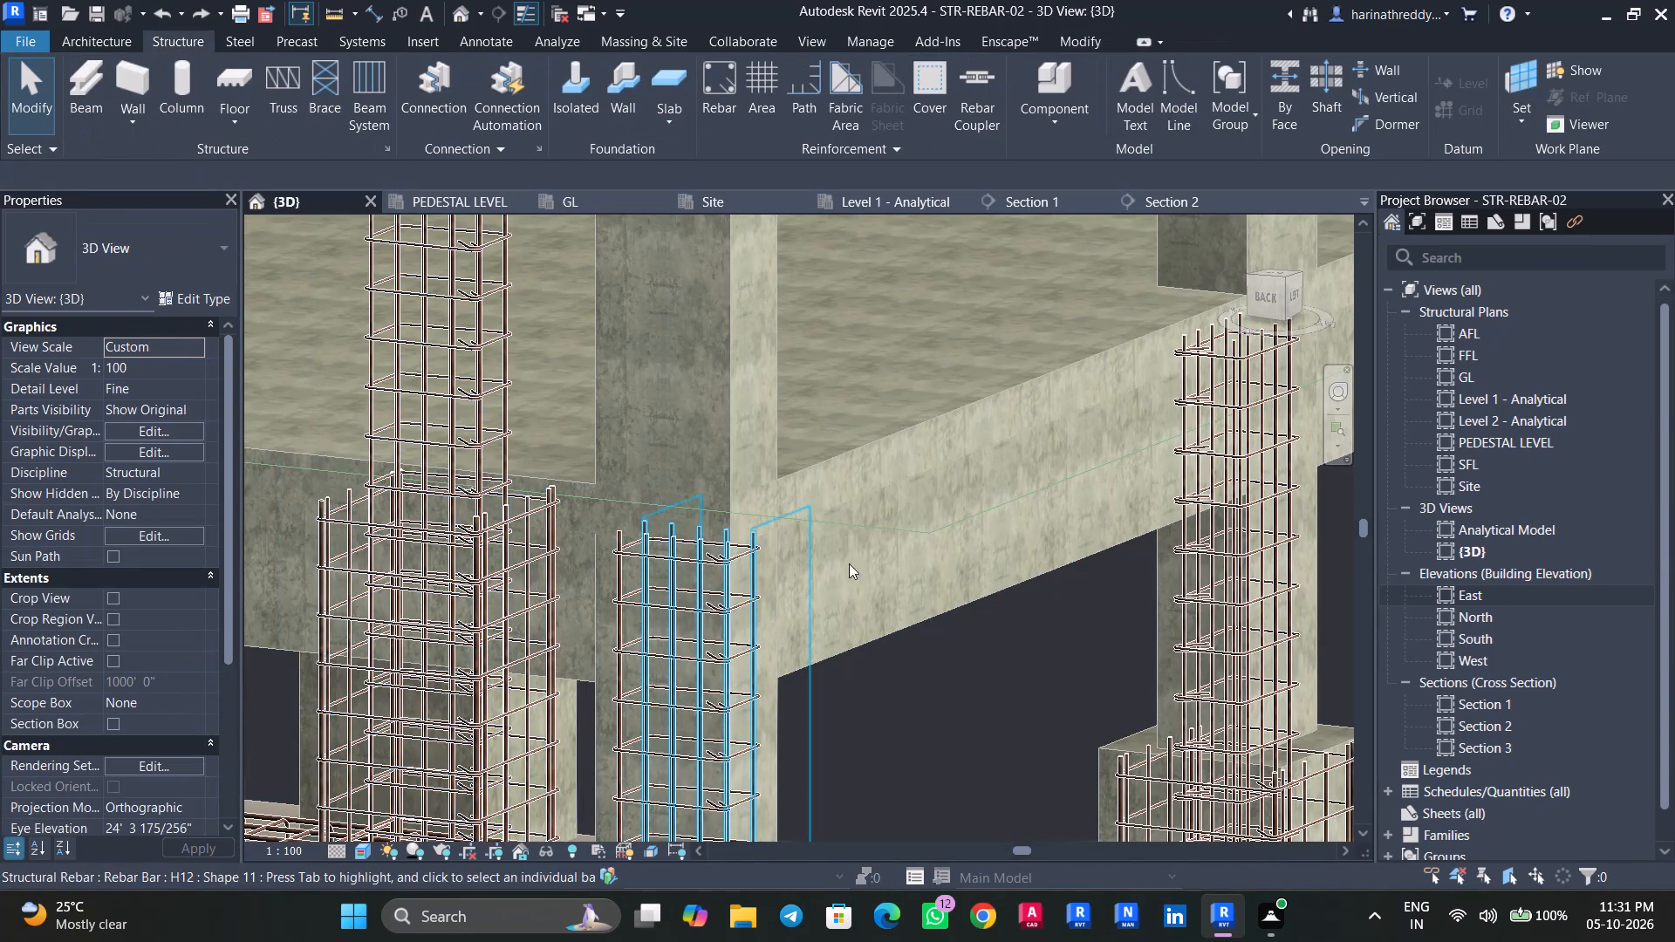
pyautogui.click(891, 599)
pyautogui.keyDown('shift'); pyautogui.moveTo(954, 632); pyautogui.dragTo(727, 631, button='middle'); pyautogui.keyUp('shift')
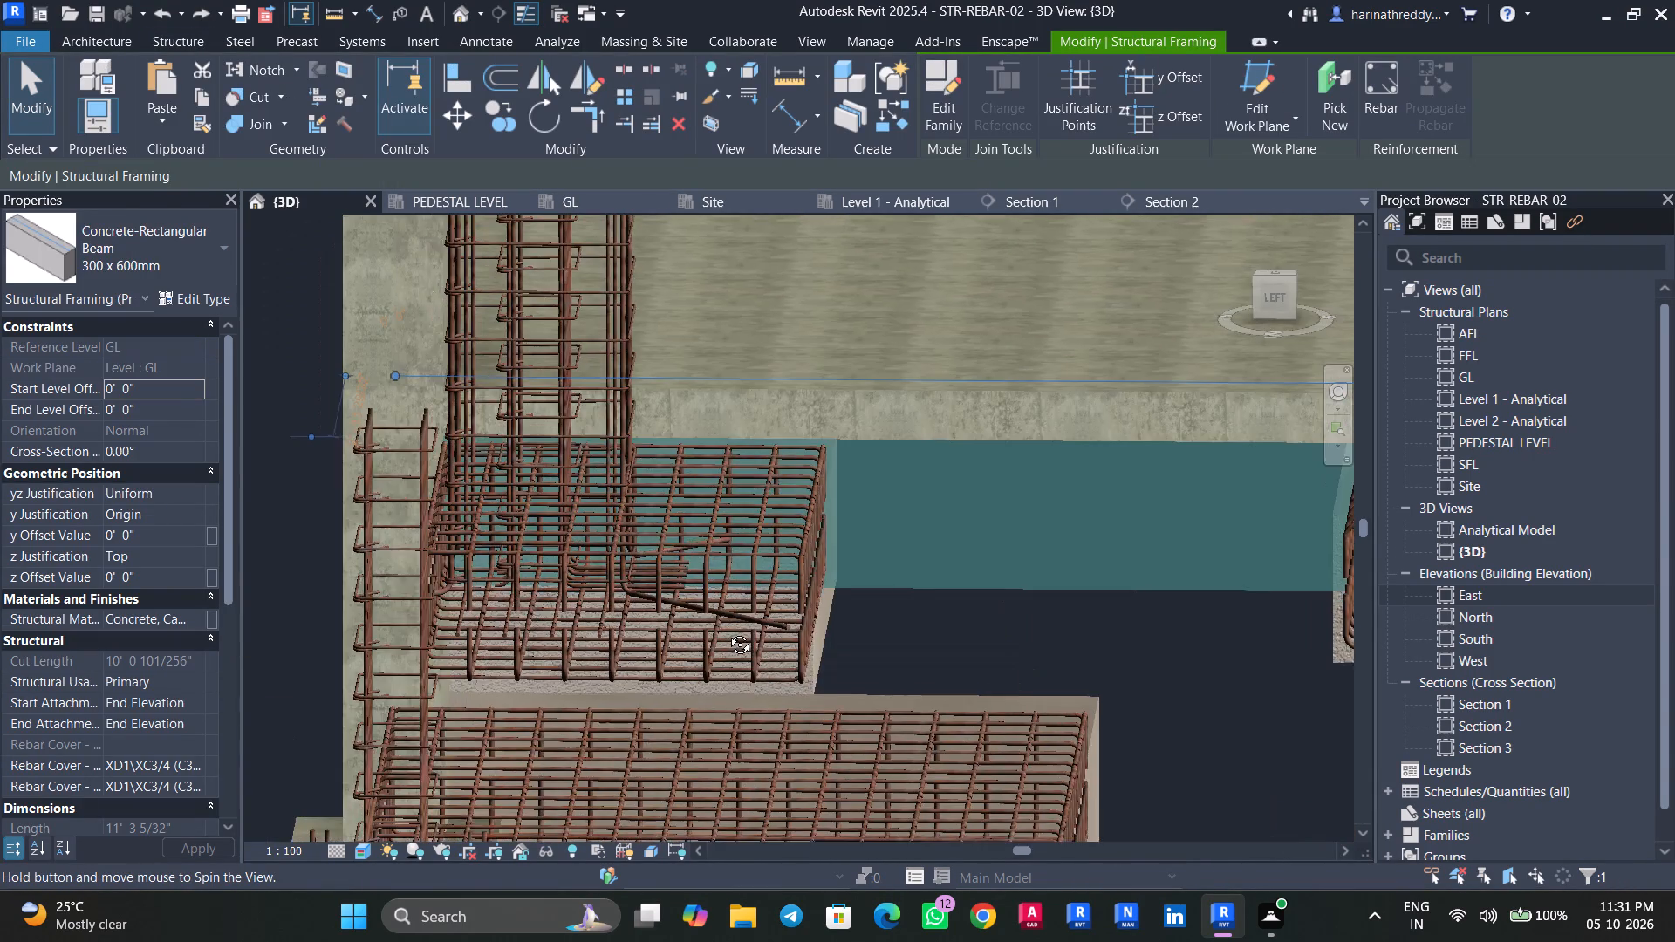
pyautogui.keyDown('shift'); pyautogui.moveTo(727, 631); pyautogui.dragTo(988, 616, button='middle'); pyautogui.keyUp('shift')
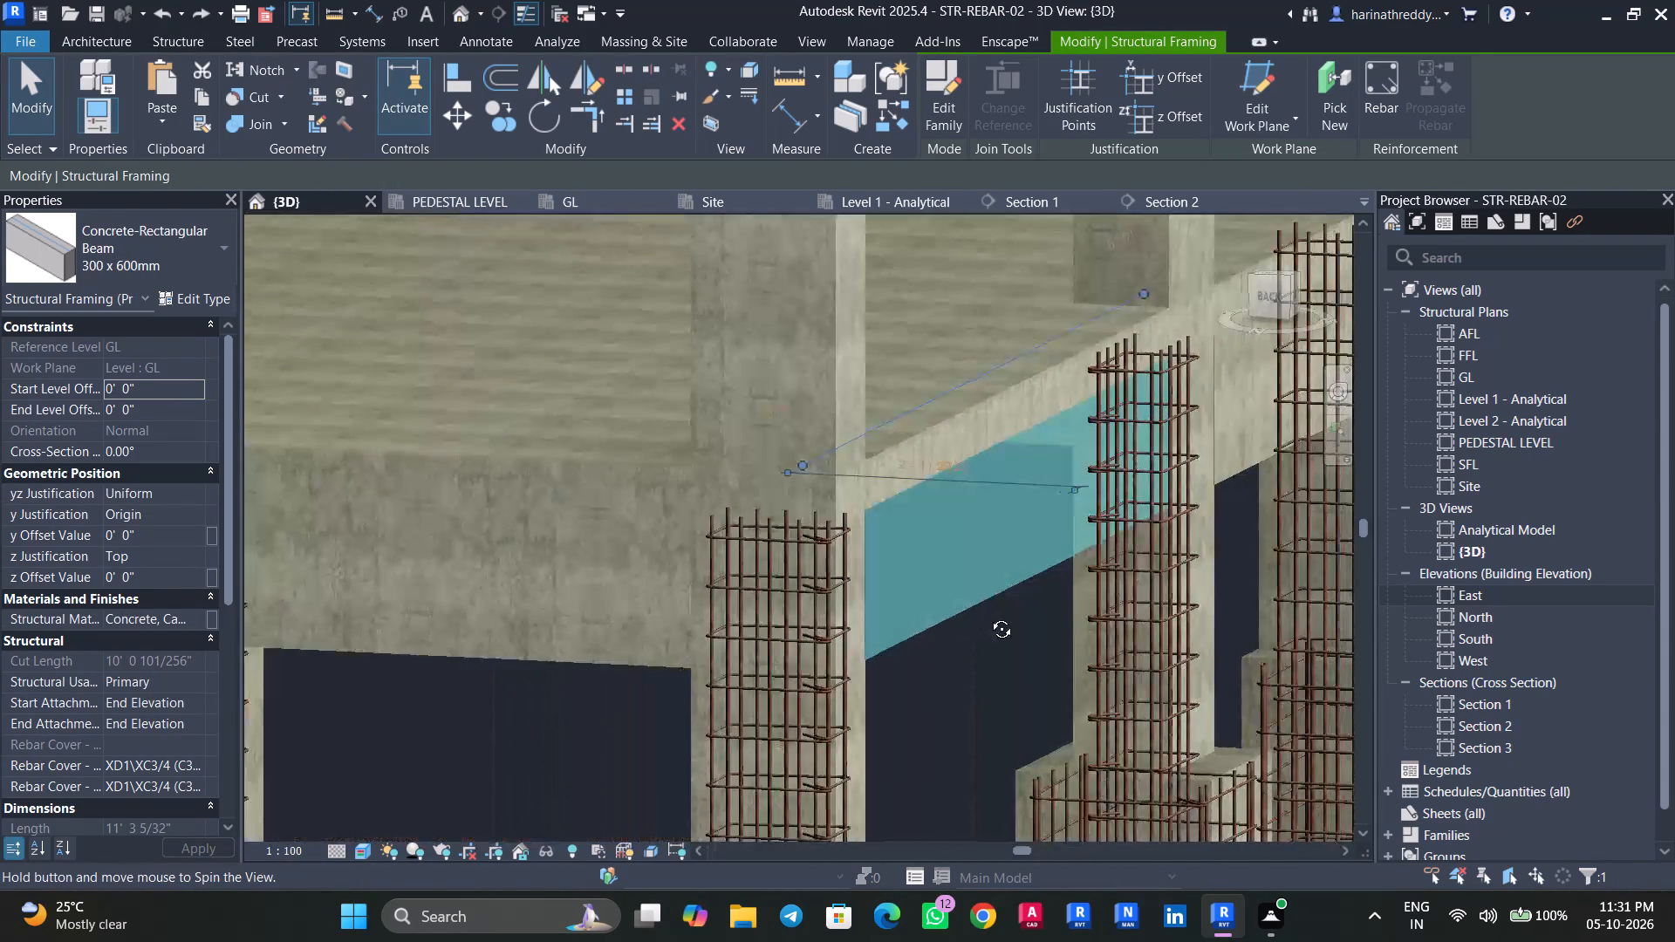
pyautogui.keyDown('shift'); pyautogui.moveTo(988, 616); pyautogui.dragTo(940, 614, button='middle'); pyautogui.keyUp('shift')
pyautogui.press('Escape')
pyautogui.press('Escape')
pyautogui.click(374, 538)
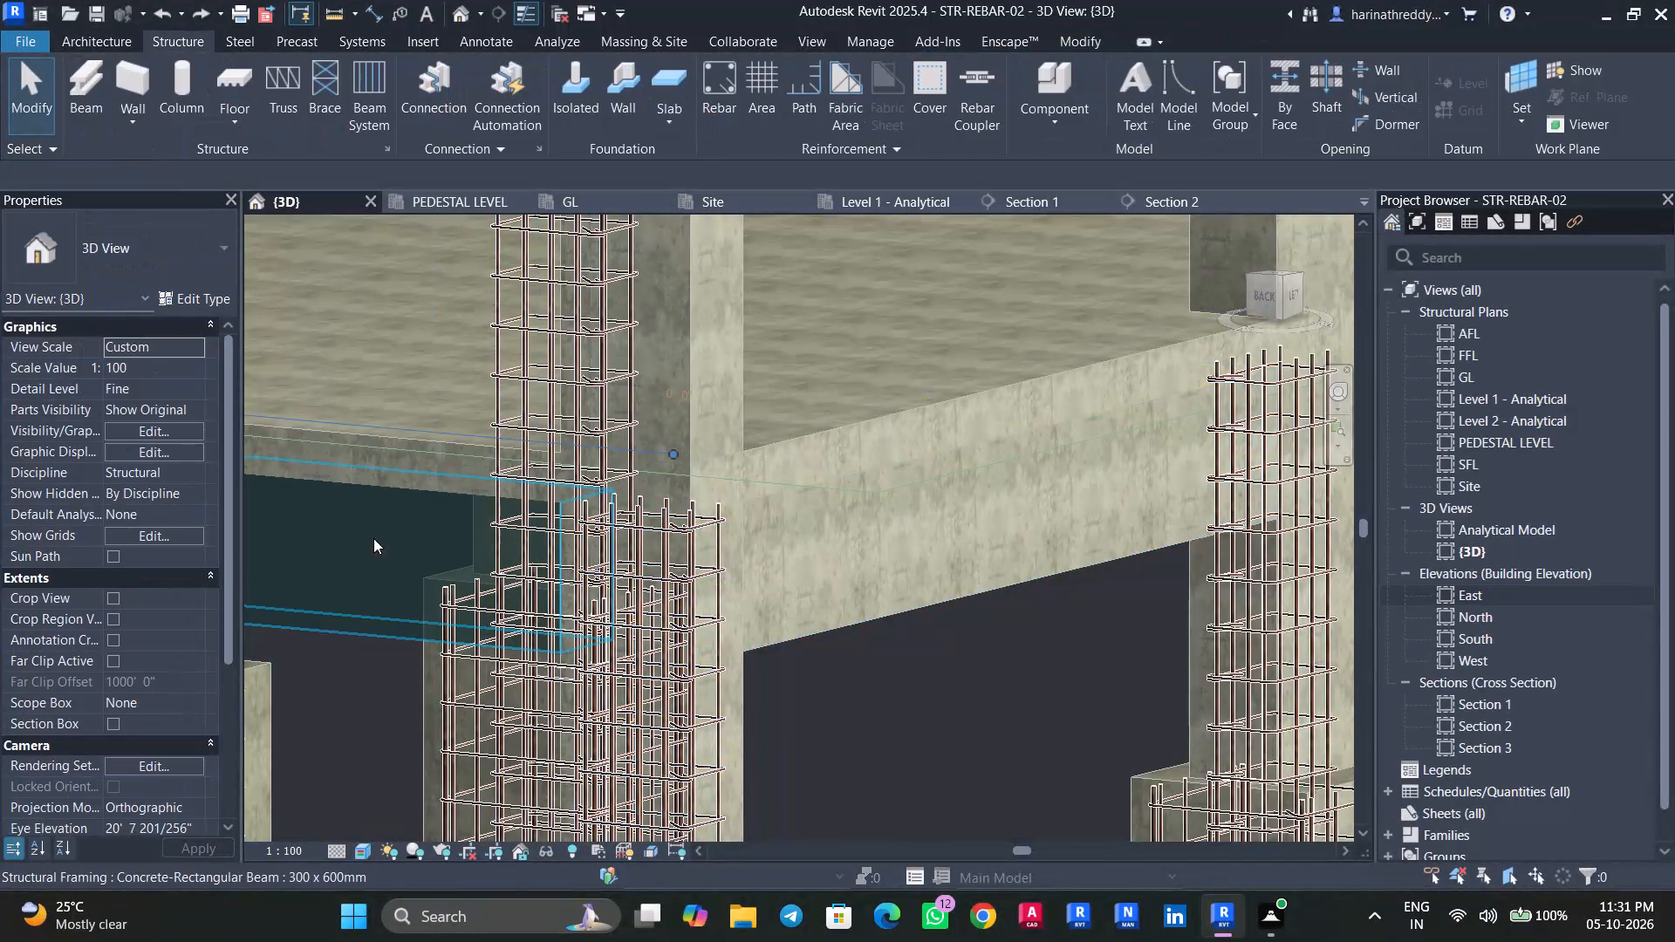
# Open Section 2 and look over the isolated beams and the Section 3 marker in it.
pyautogui.click(1203, 196)
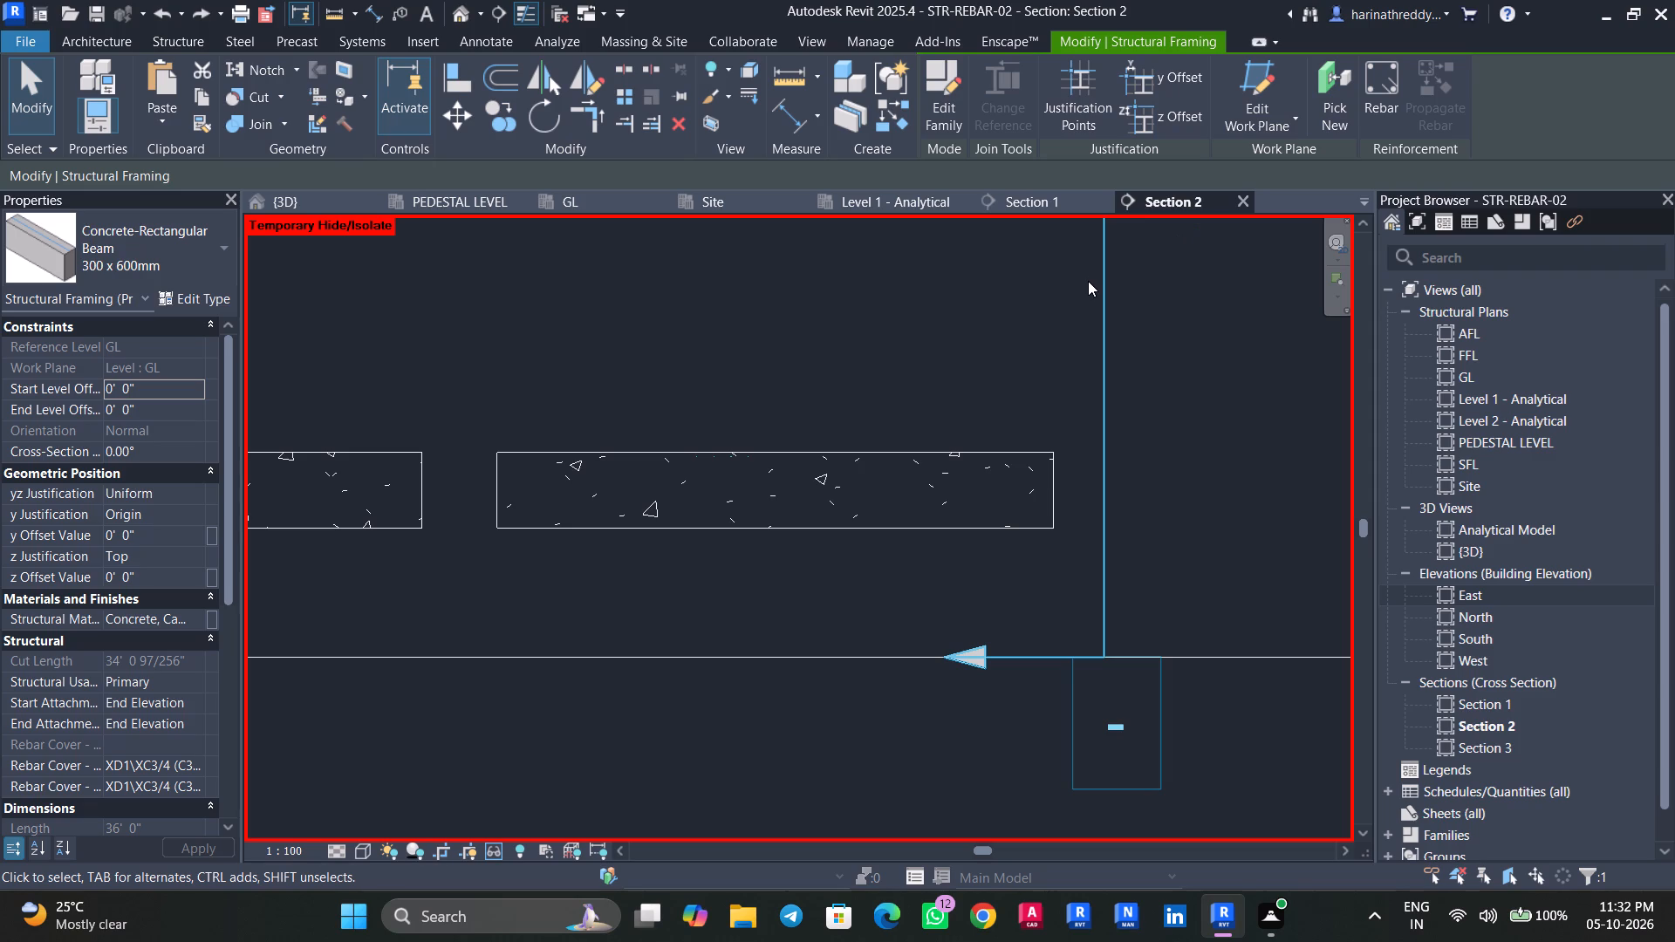
pyautogui.scroll(-8, 1044, 290)
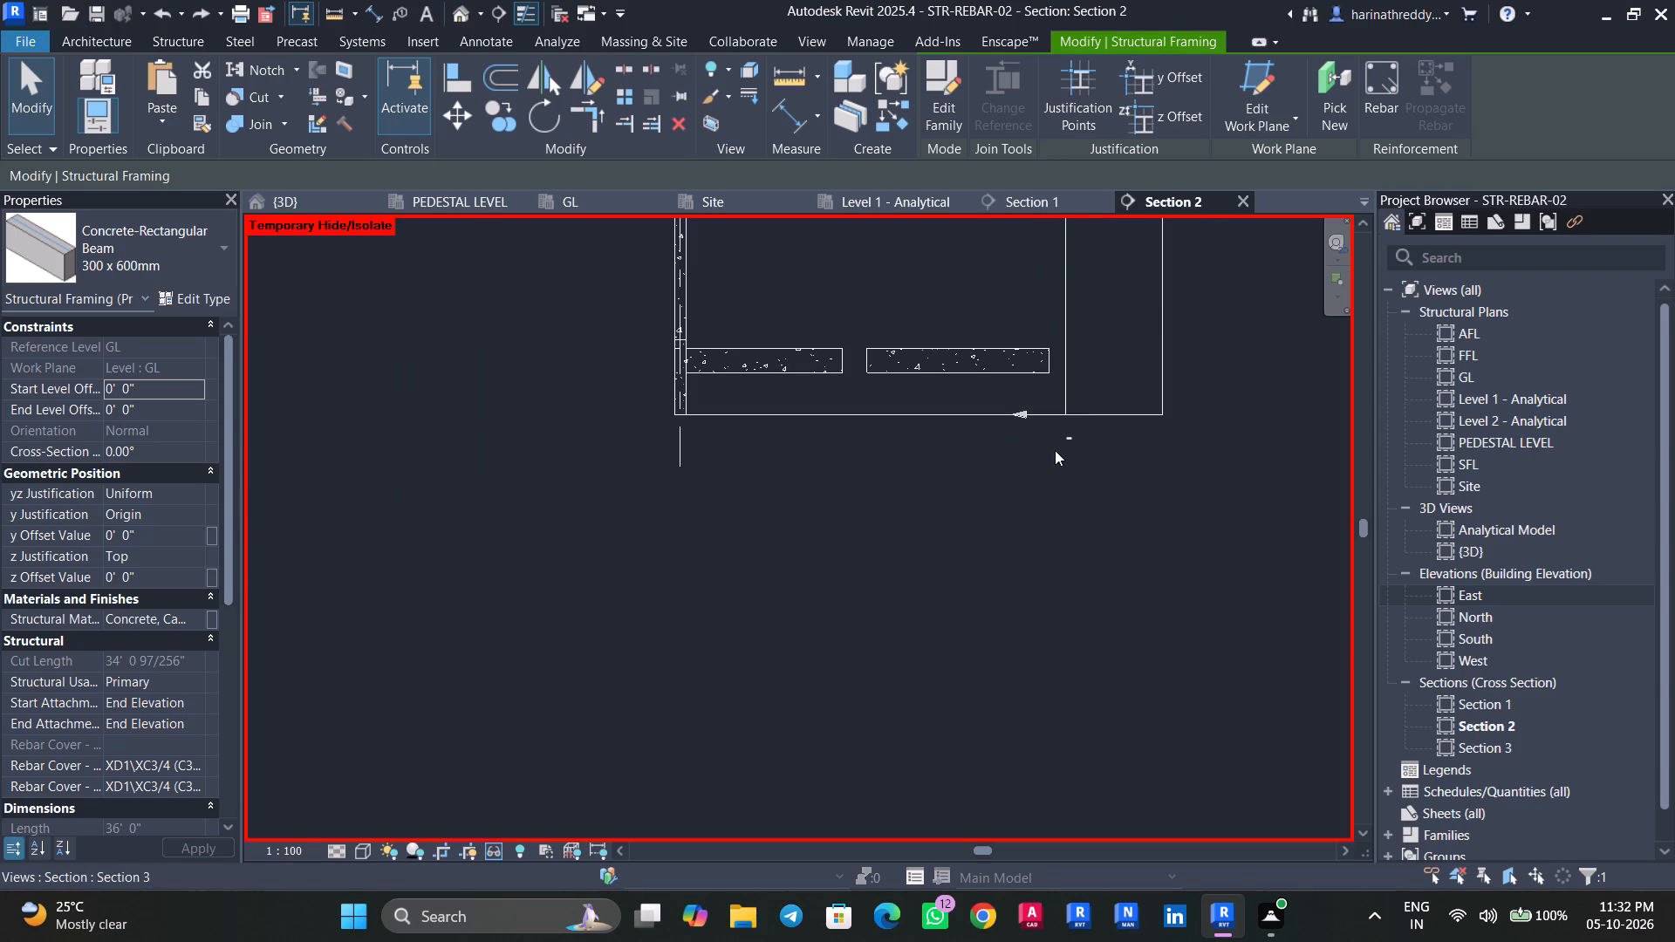
pyautogui.click(1066, 465)
pyautogui.moveTo(982, 515); pyautogui.dragTo(1005, 633, button='middle')
pyautogui.press('Escape')
pyautogui.press('Escape')
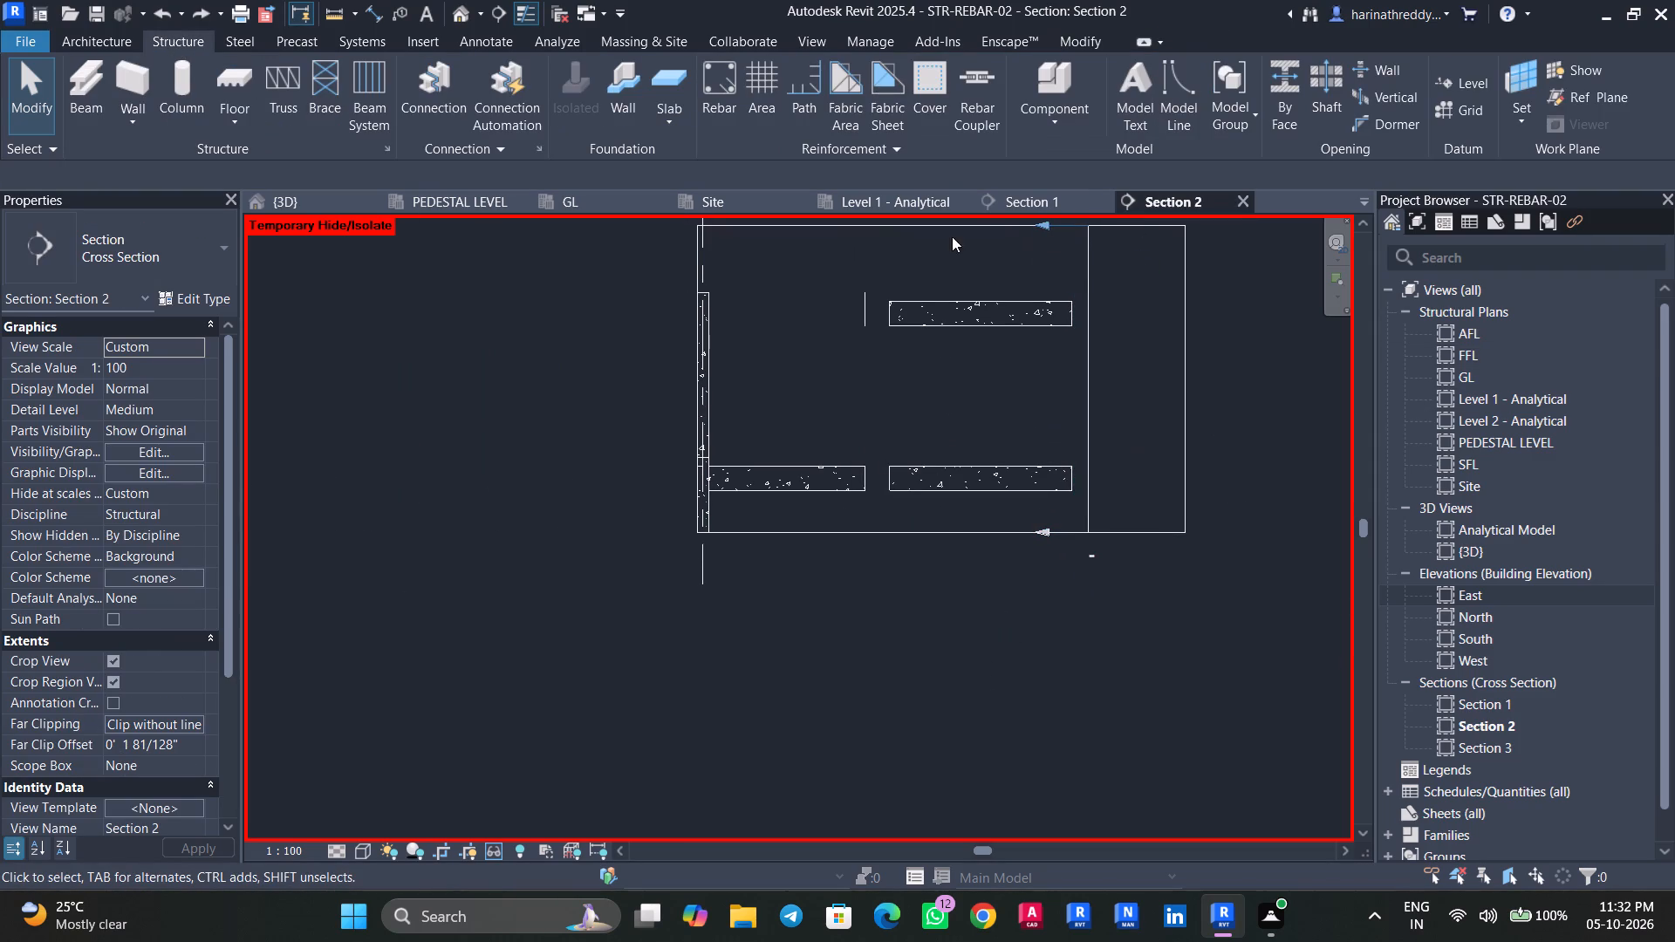
# In the GL plan, extend Section 3's far clip offset to about 2' 4 3/4".
pyautogui.click(578, 210)
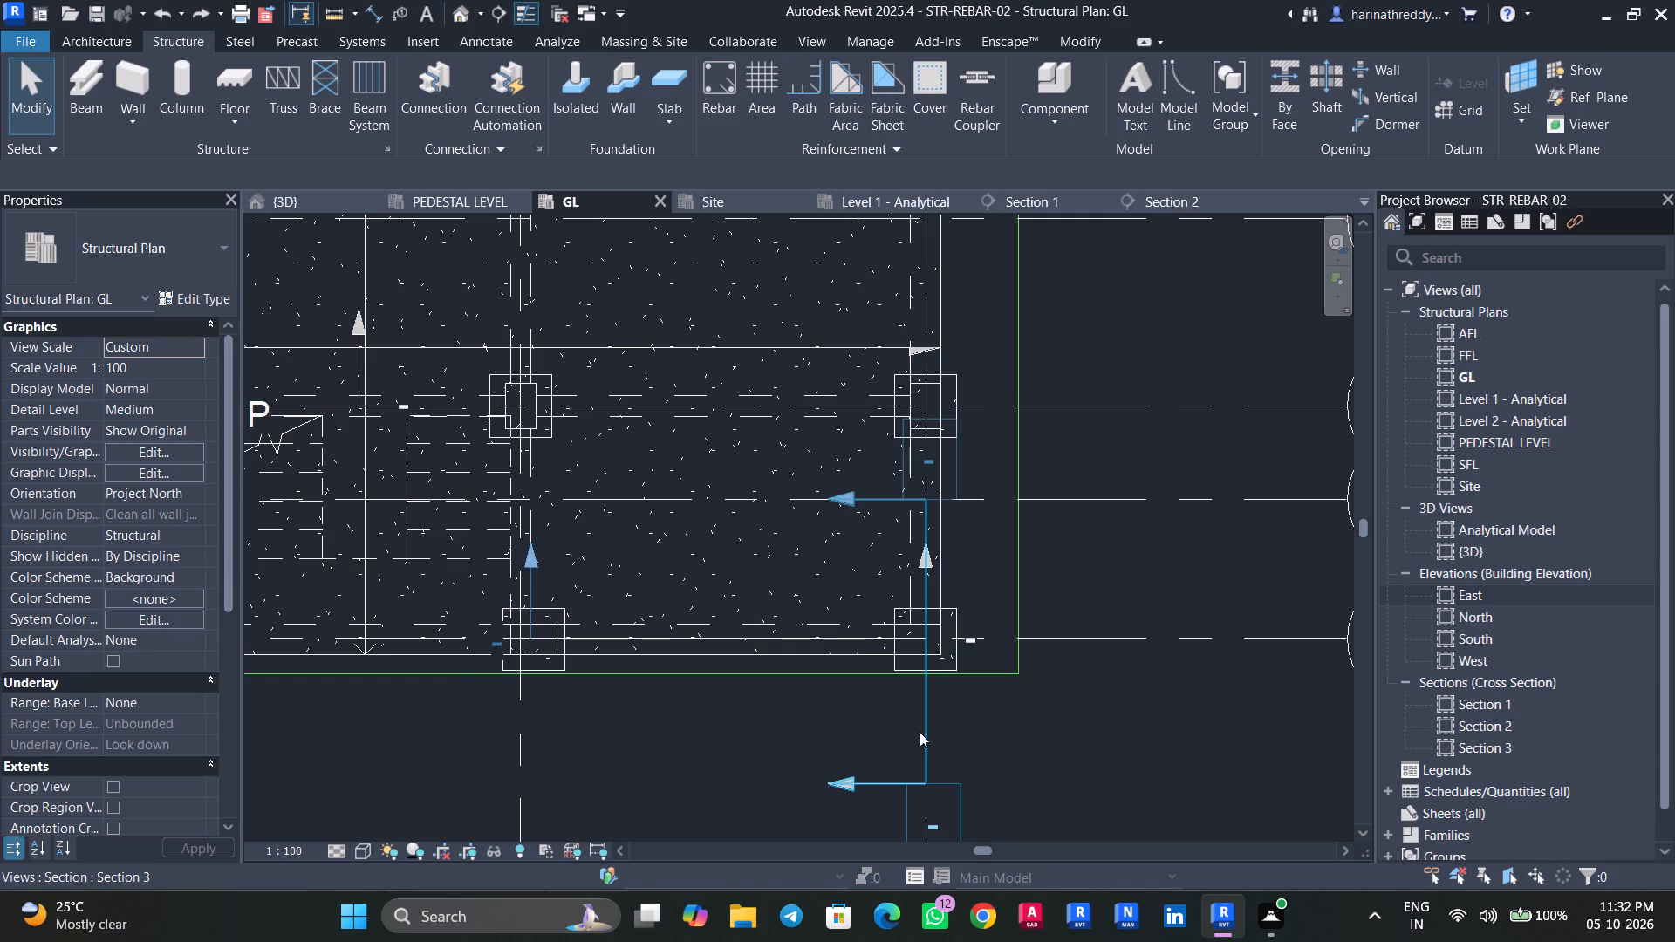
pyautogui.click(920, 732)
pyautogui.moveTo(923, 706); pyautogui.dragTo(944, 706)
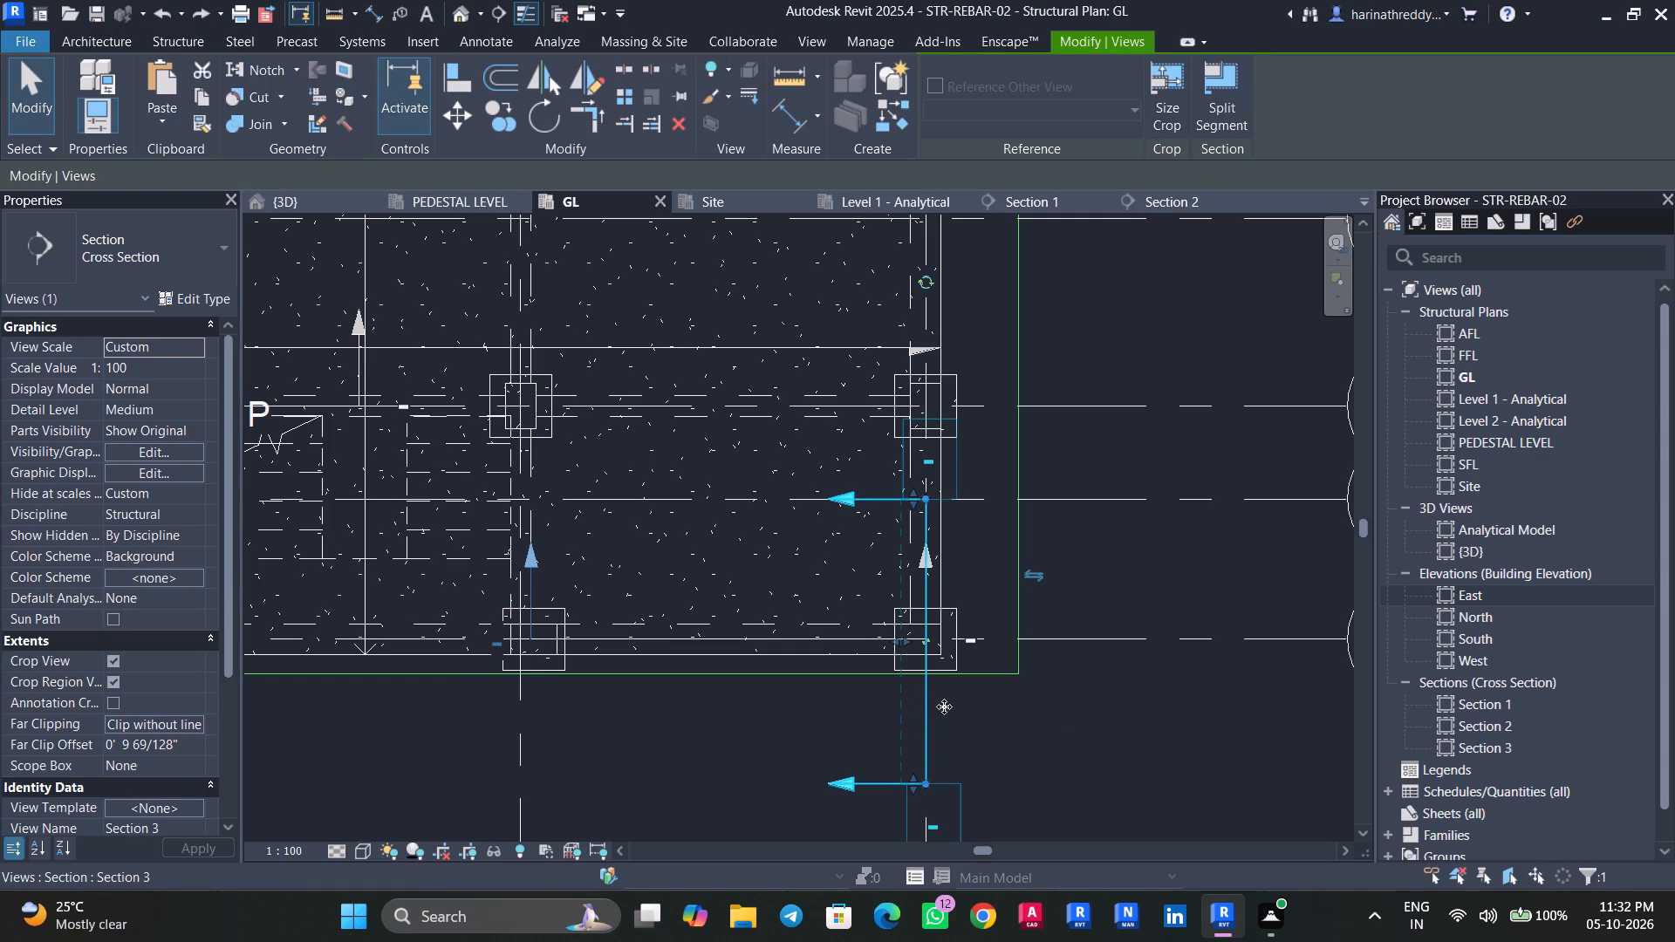
pyautogui.moveTo(944, 706); pyautogui.dragTo(920, 699)
pyautogui.moveTo(900, 642); pyautogui.dragTo(851, 637)
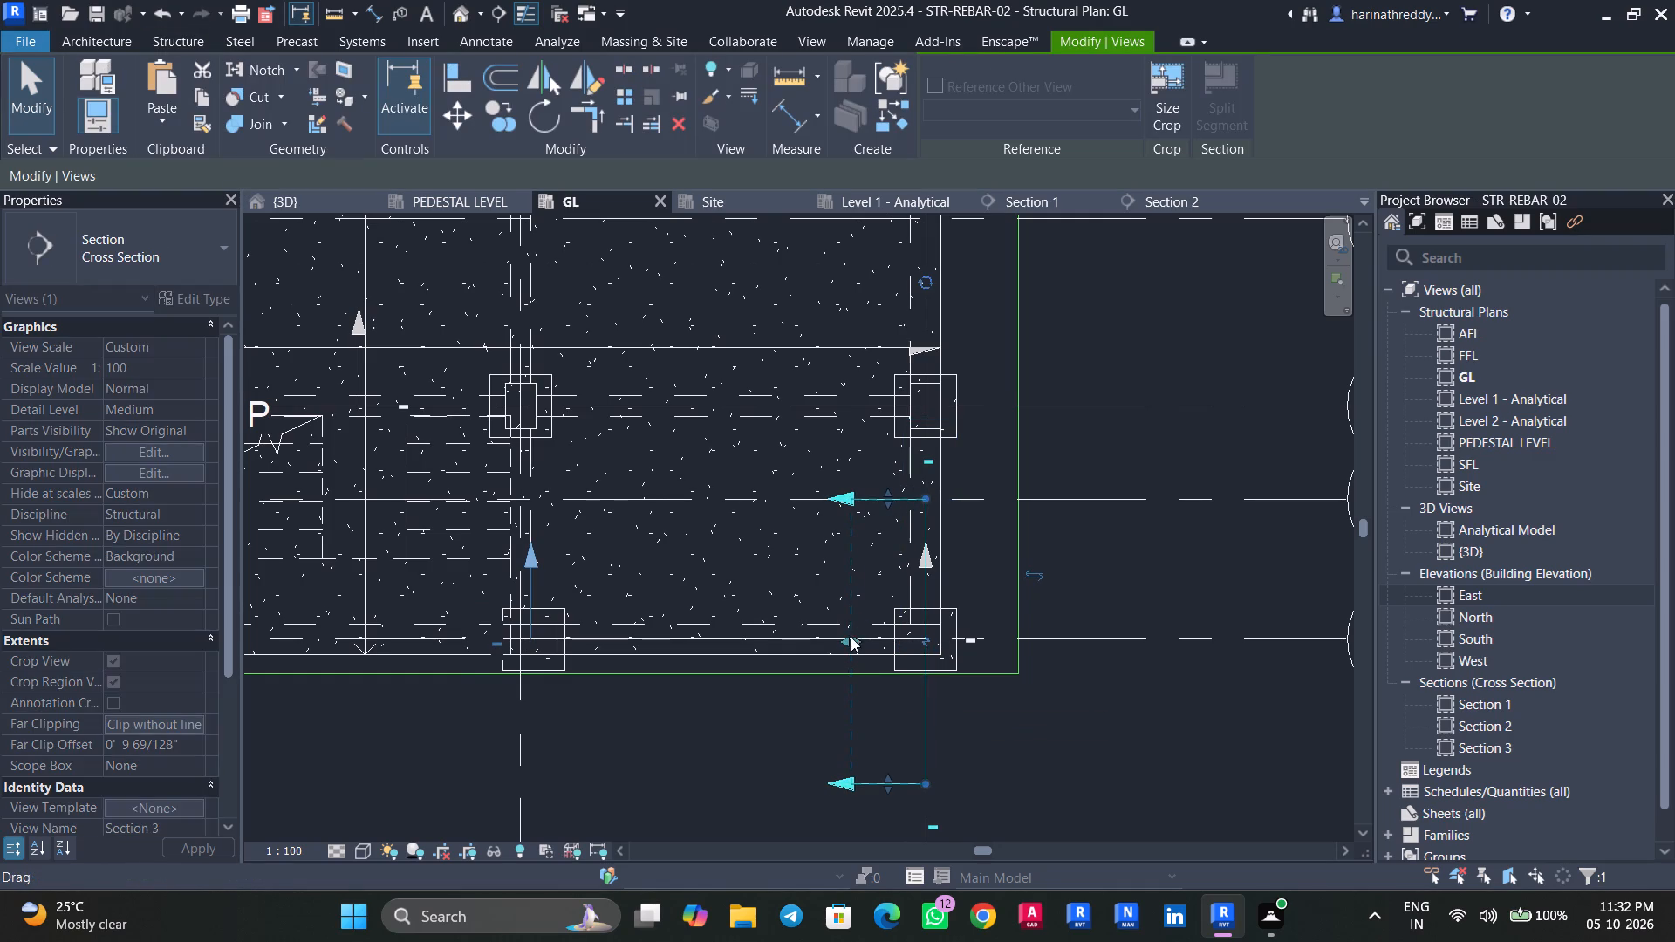
# Go to the Section 3 view and examine the overlapping column and beam at the GL junction.
pyautogui.rightClick(922, 706)
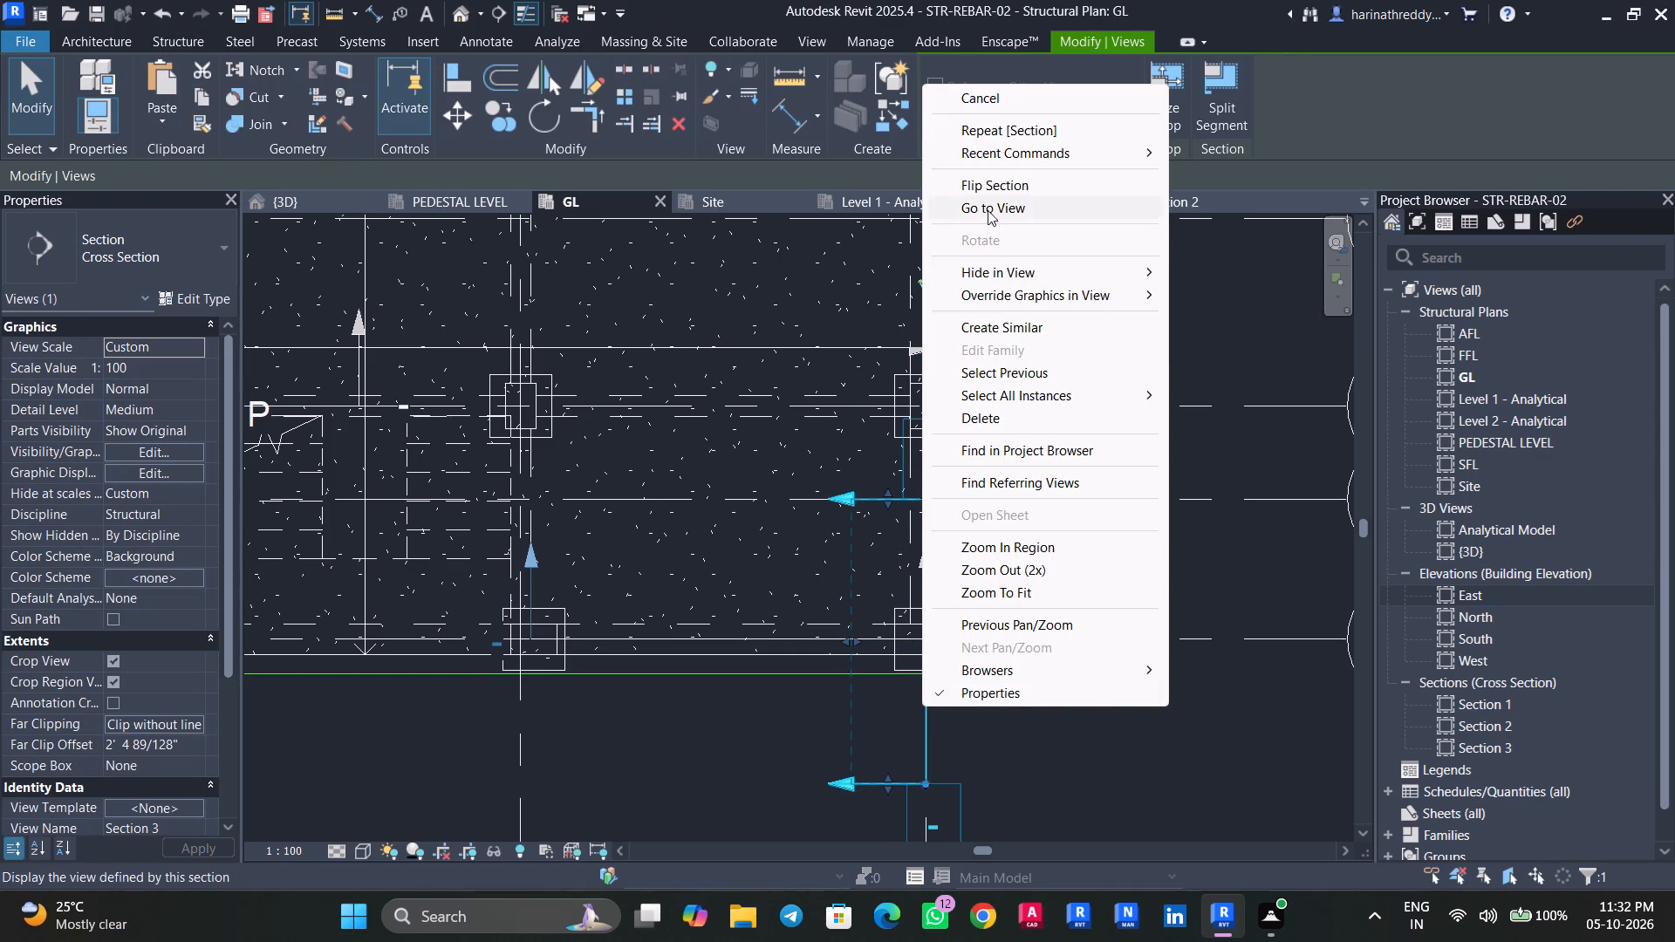
pyautogui.click(988, 209)
pyautogui.scroll(2, 856, 612)
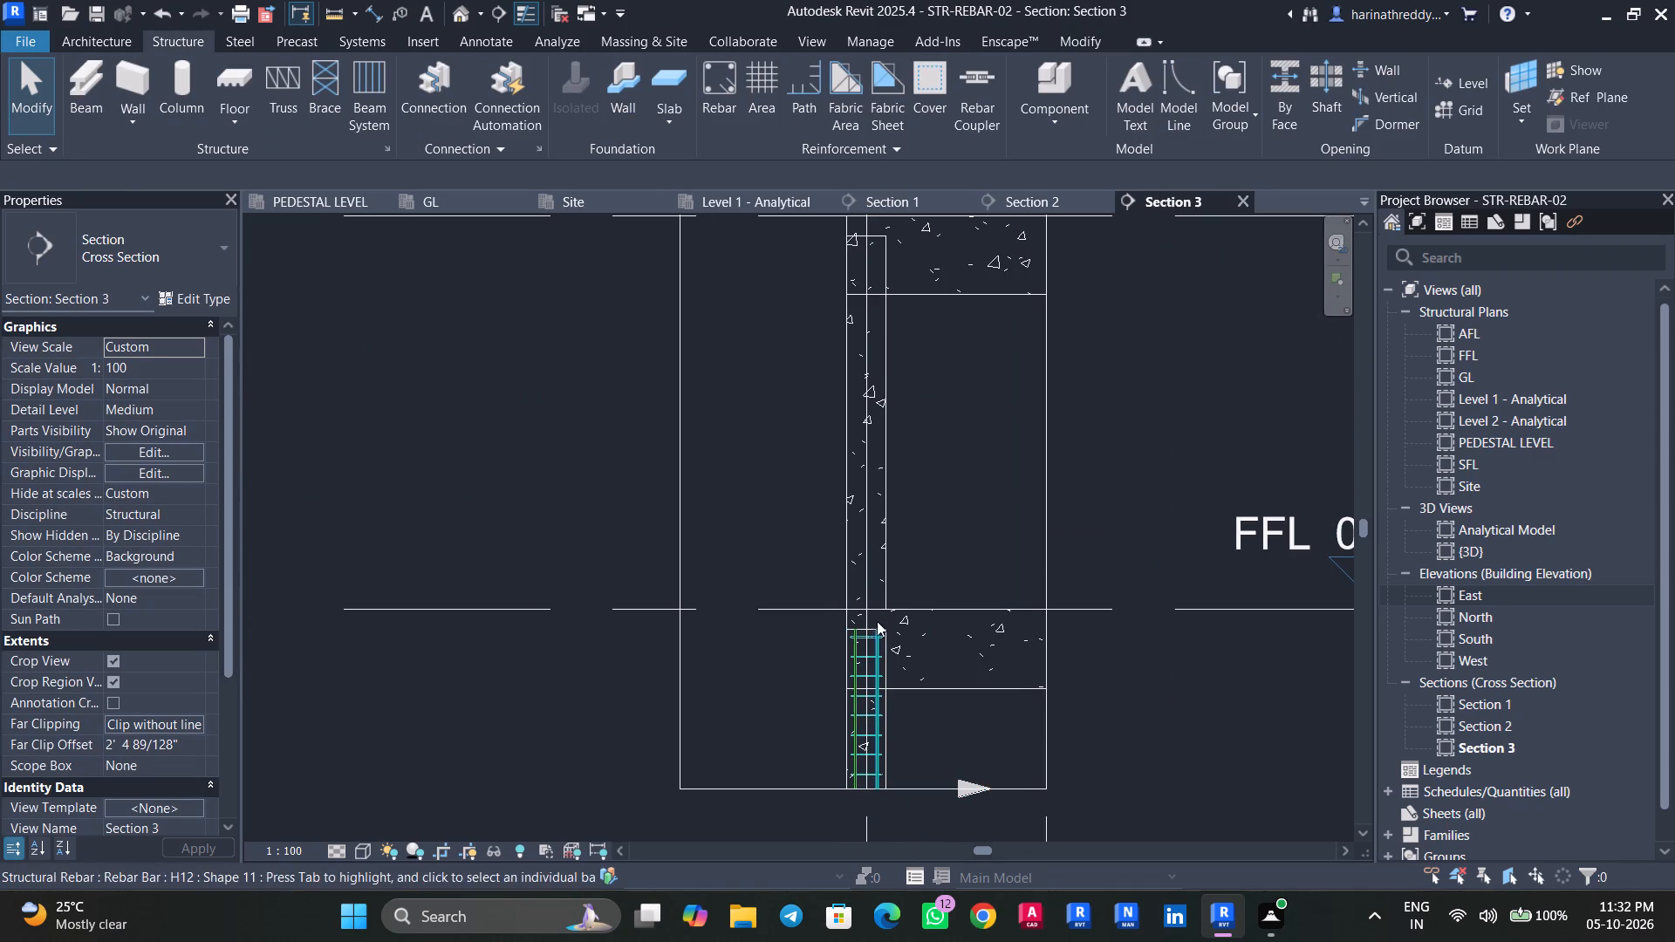
pyautogui.scroll(5, 887, 645)
pyautogui.press('Tab')
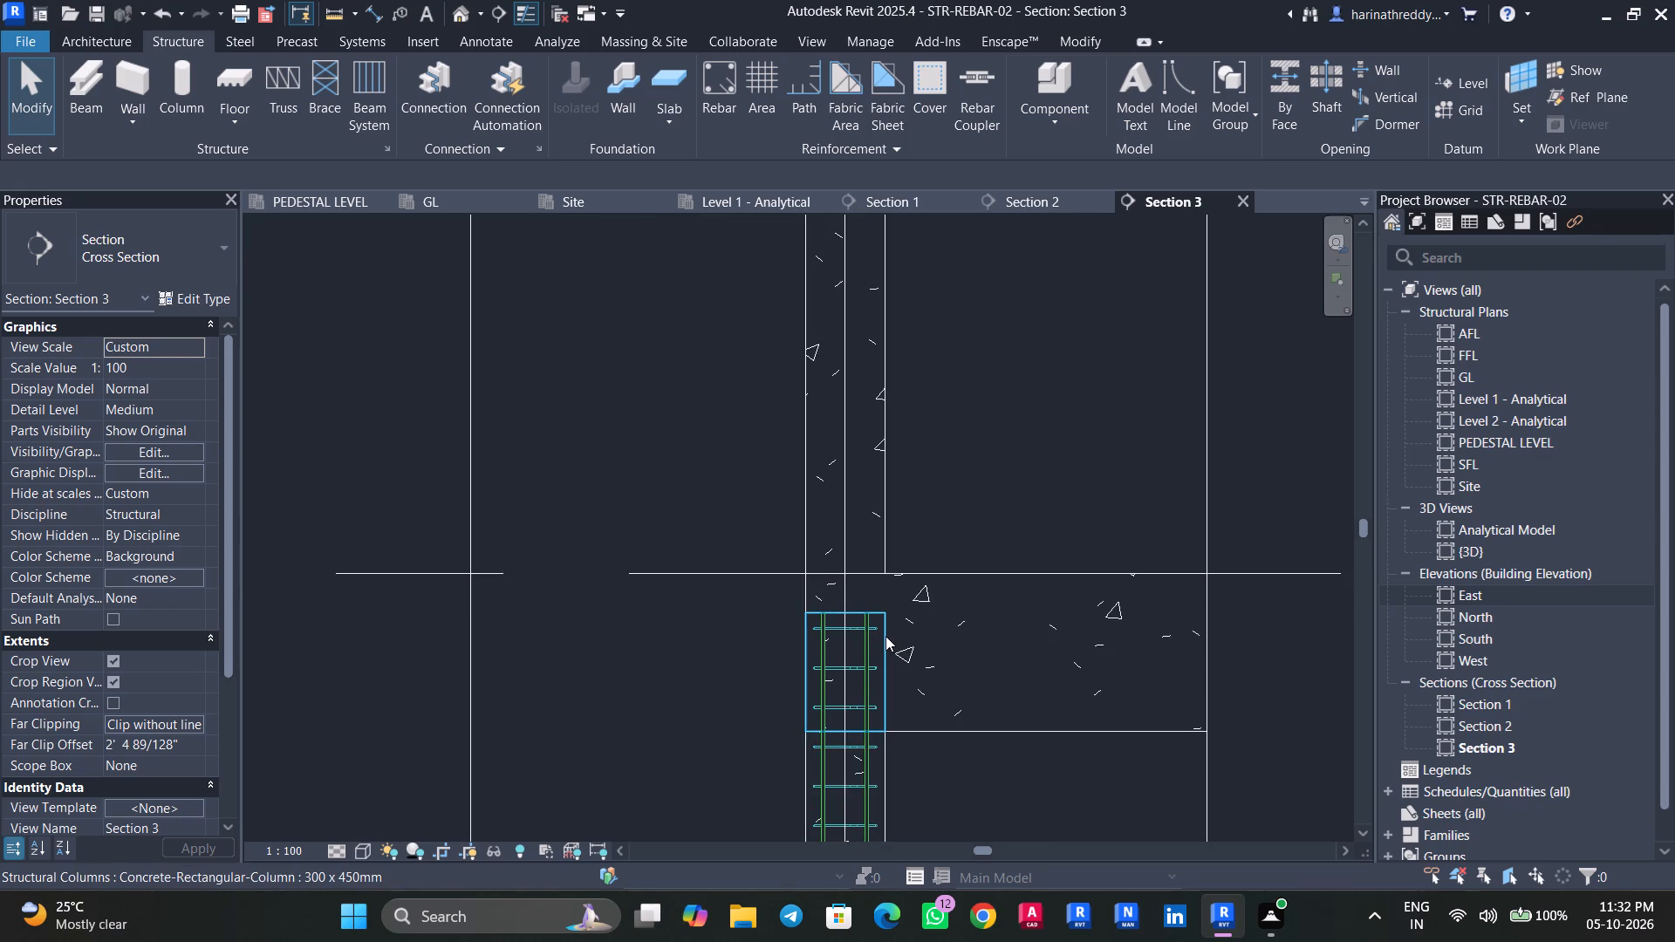
pyautogui.press('Tab')
pyautogui.press('Tab')
# Select the elements around the GL junction, filter out structural framing, and temporarily hide the rest in Section 3.
pyautogui.scroll(-8, 858, 566)
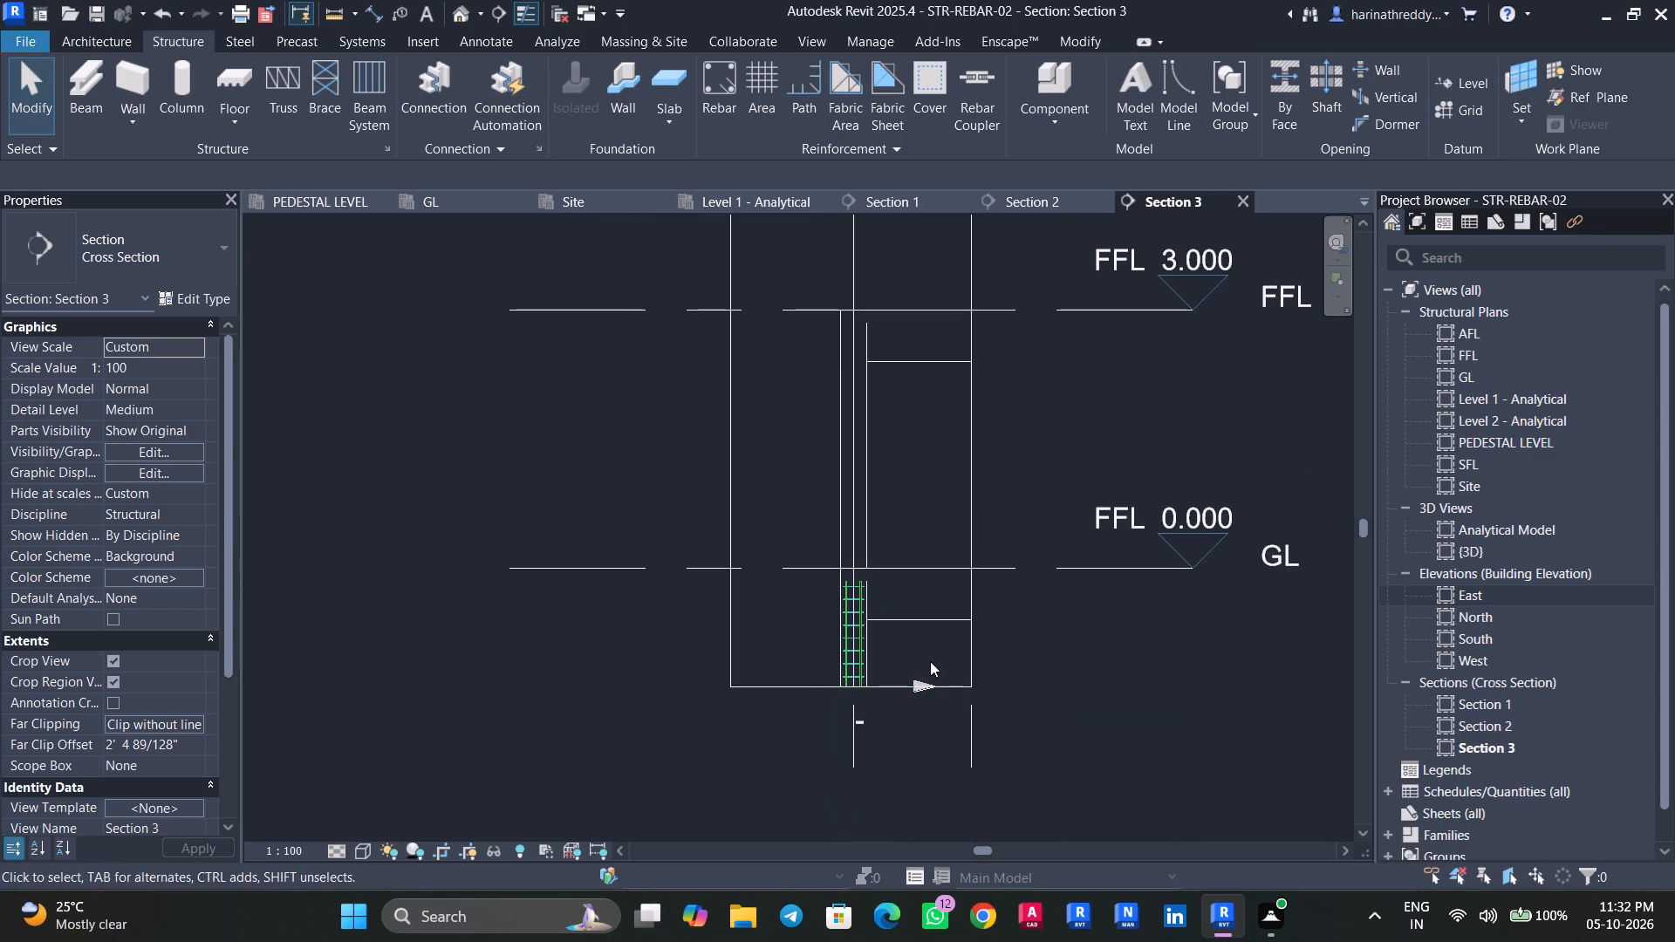
pyautogui.moveTo(934, 657); pyautogui.dragTo(815, 529)
pyautogui.click(951, 102)
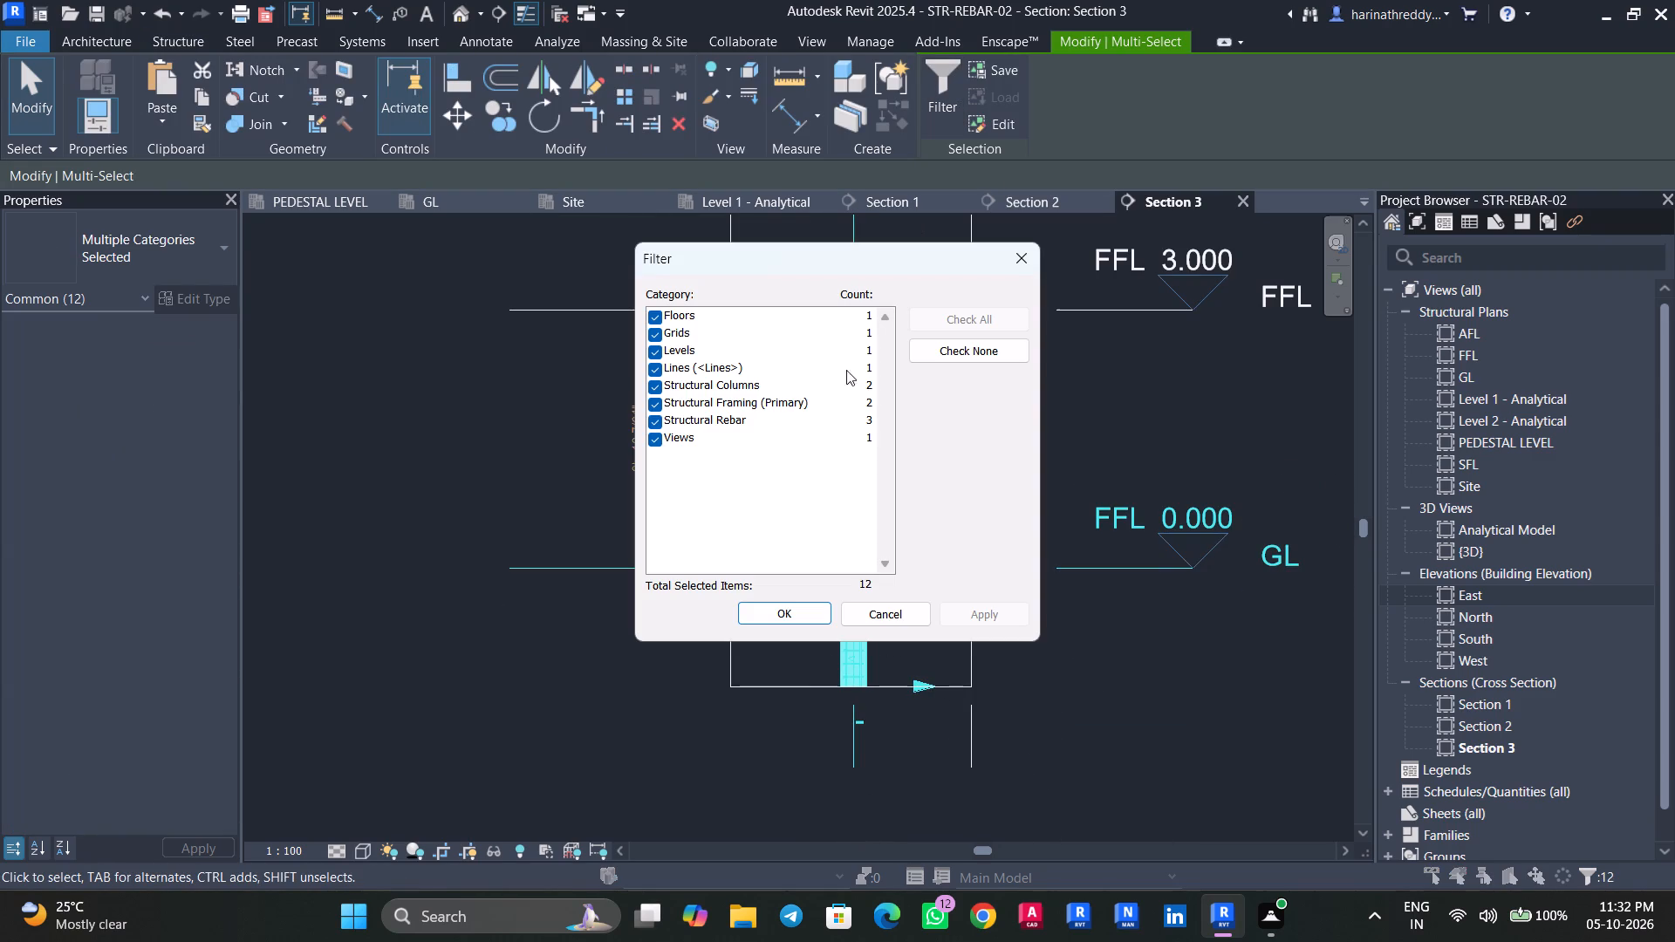
pyautogui.click(652, 405)
pyautogui.click(1002, 626)
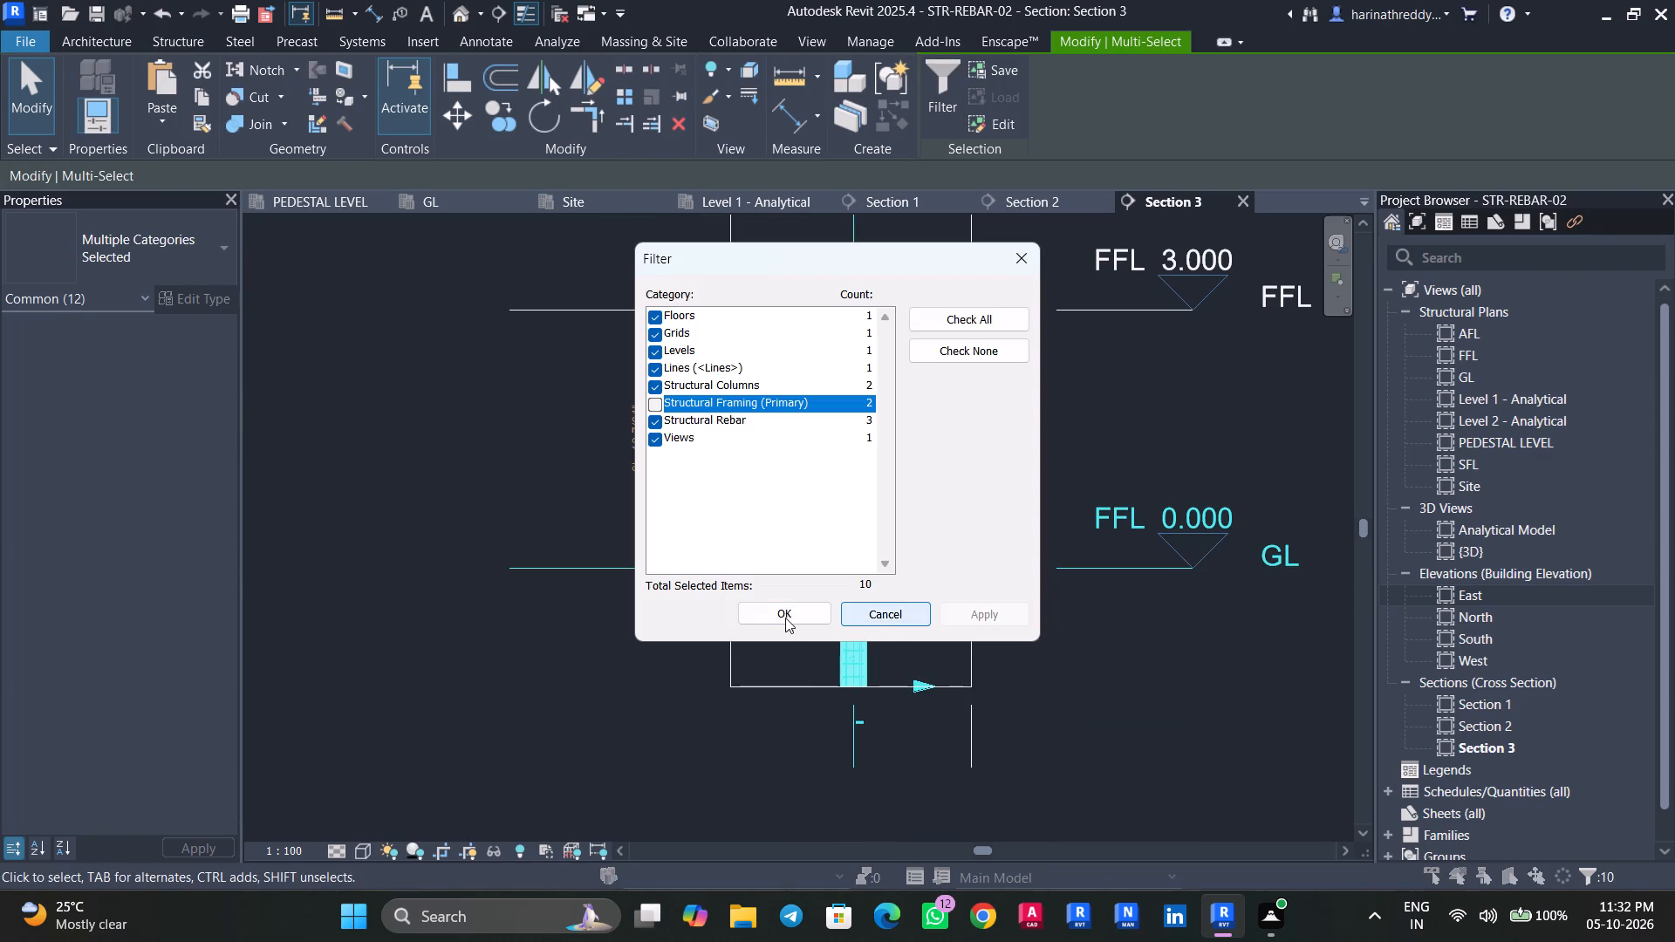
pyautogui.click(781, 618)
pyautogui.write('HH')
pyautogui.scroll(3, 851, 610)
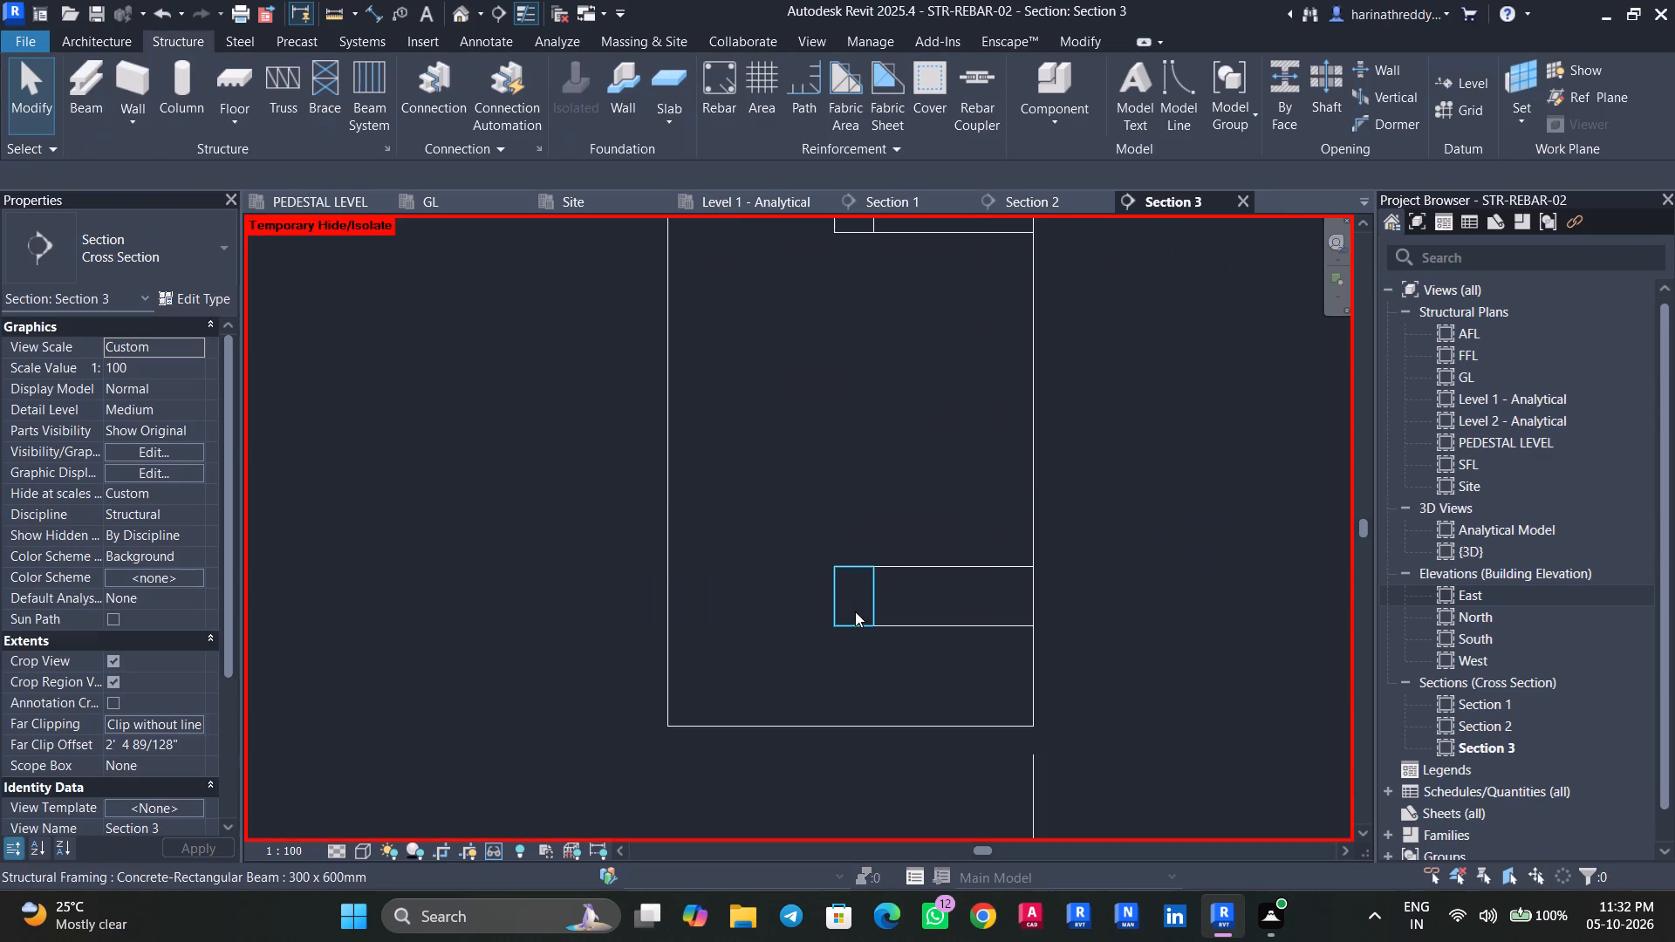
# Check the rebar cover setting of the cut 300 x 600 mm GL beam with the Cover tool.
pyautogui.click(855, 611)
pyautogui.scroll(4, 927, 637)
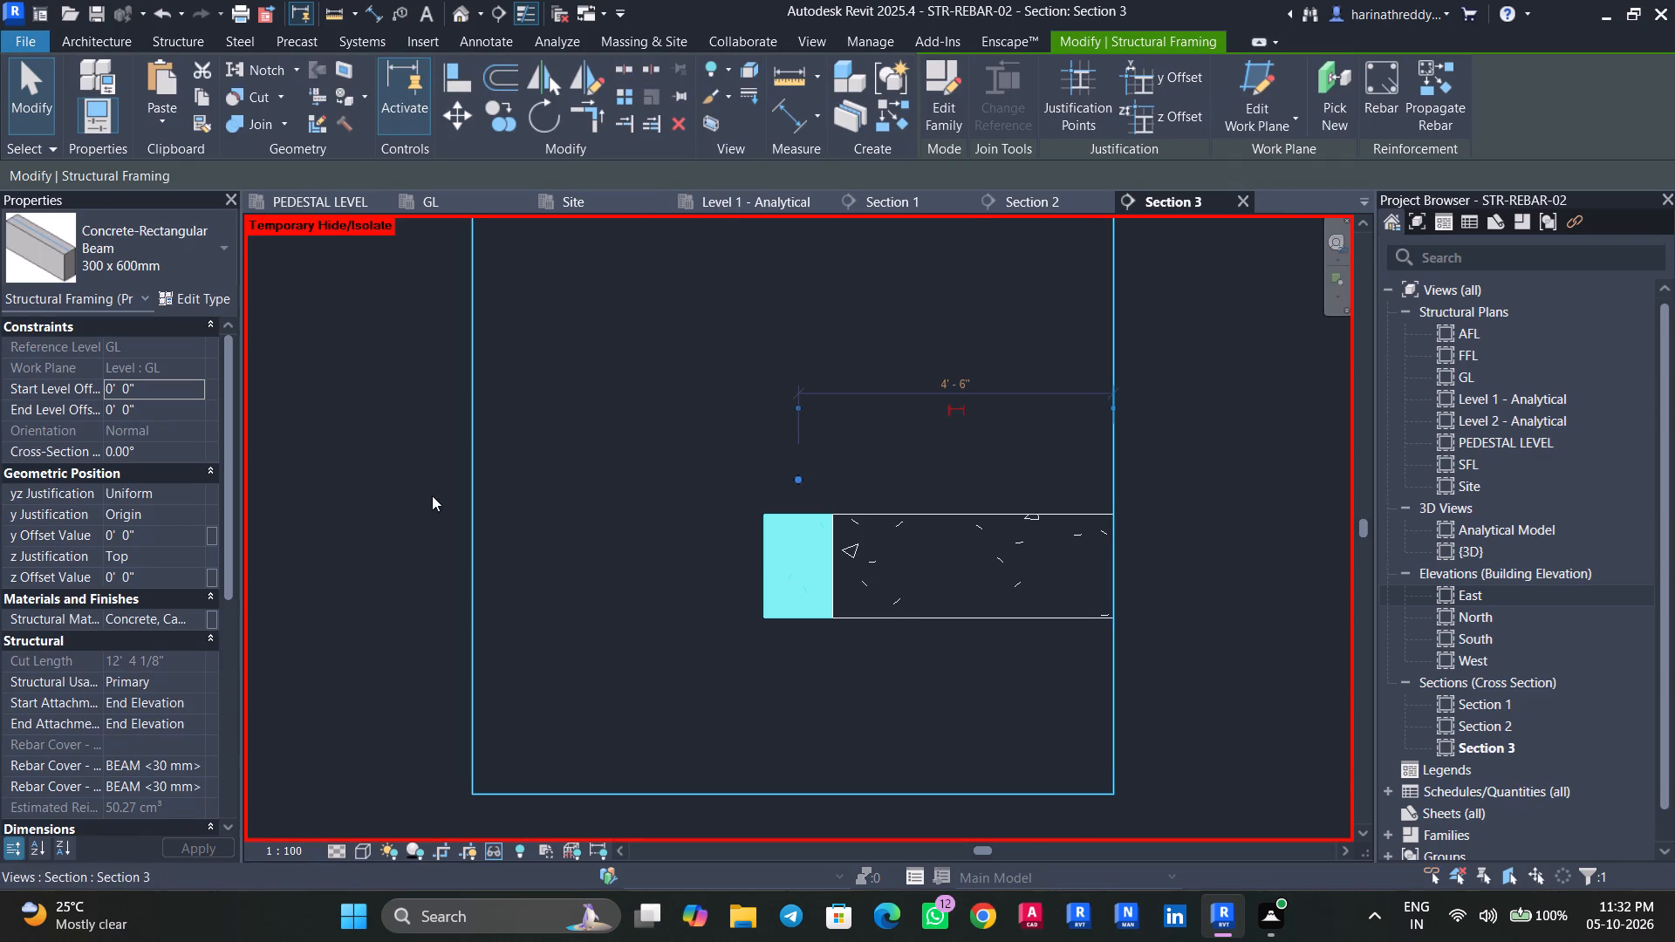
pyautogui.click(188, 41)
pyautogui.click(929, 106)
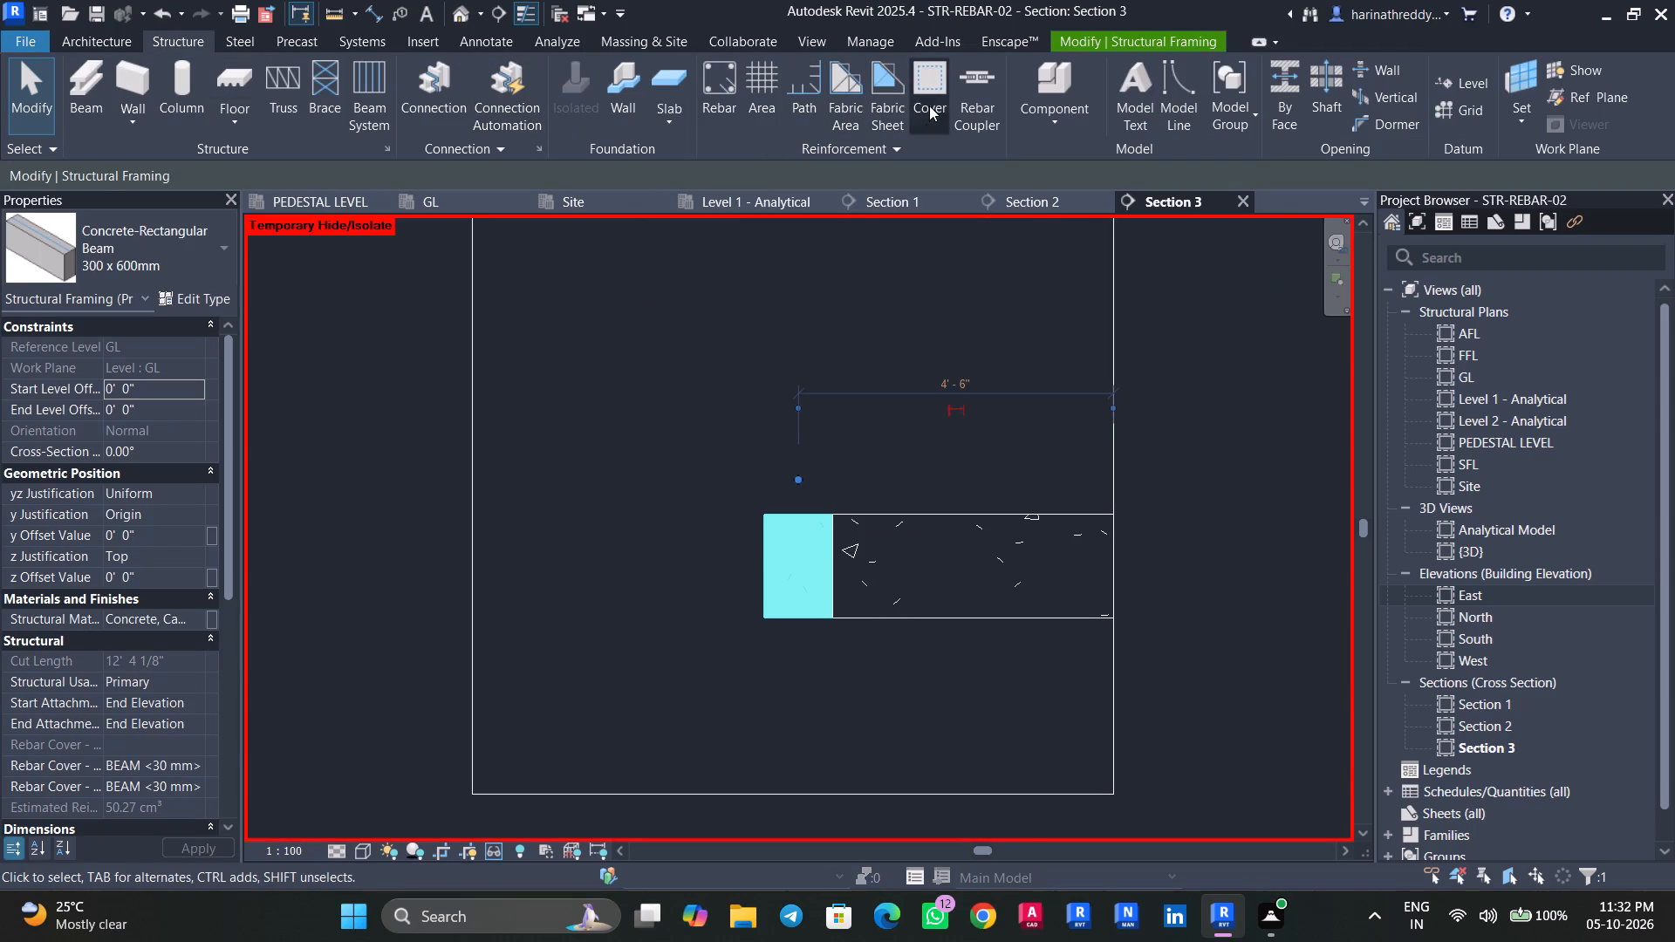
pyautogui.scroll(4, 769, 577)
pyautogui.click(771, 571)
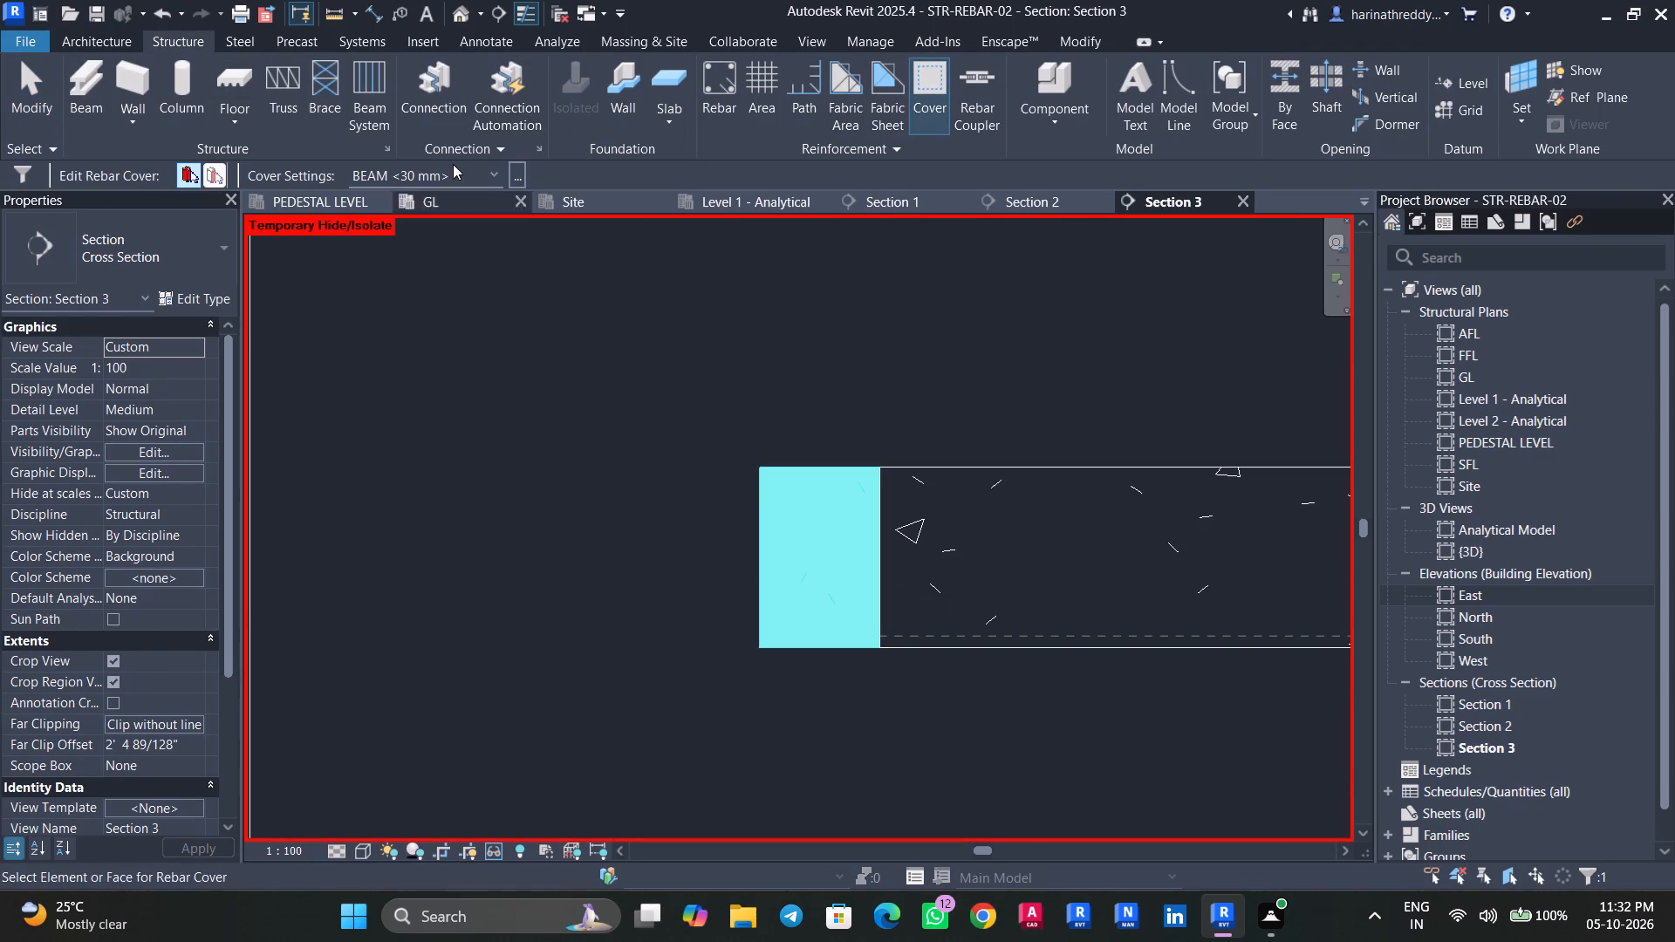
pyautogui.press('Return')
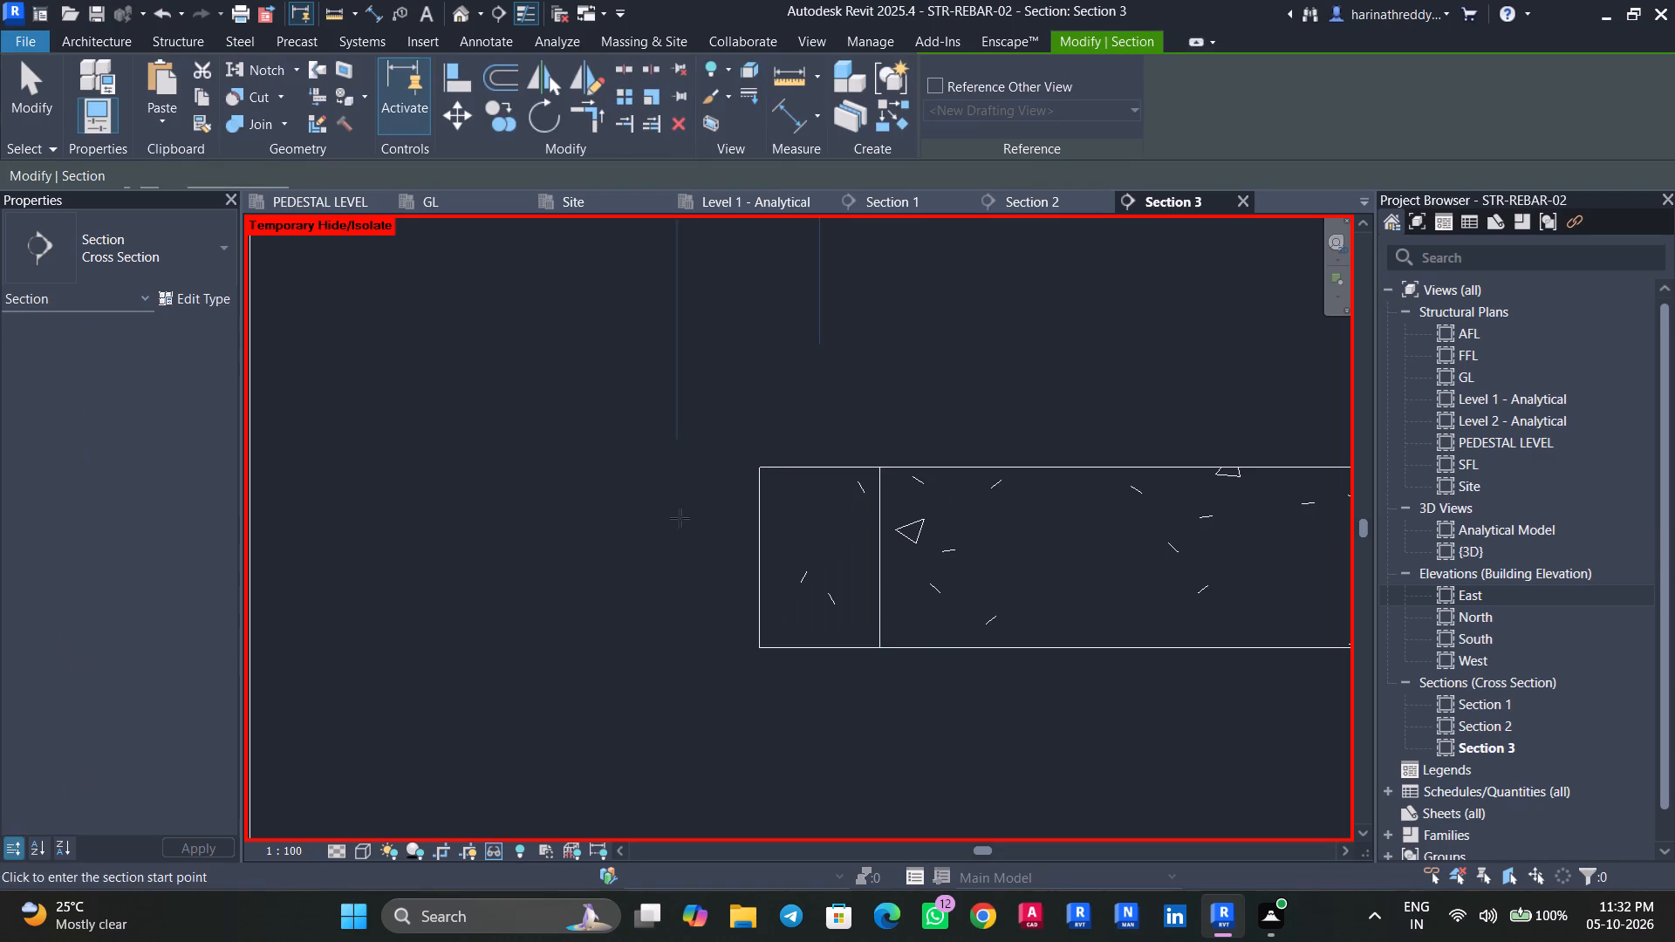
pyautogui.press('Escape')
pyautogui.press('Escape')
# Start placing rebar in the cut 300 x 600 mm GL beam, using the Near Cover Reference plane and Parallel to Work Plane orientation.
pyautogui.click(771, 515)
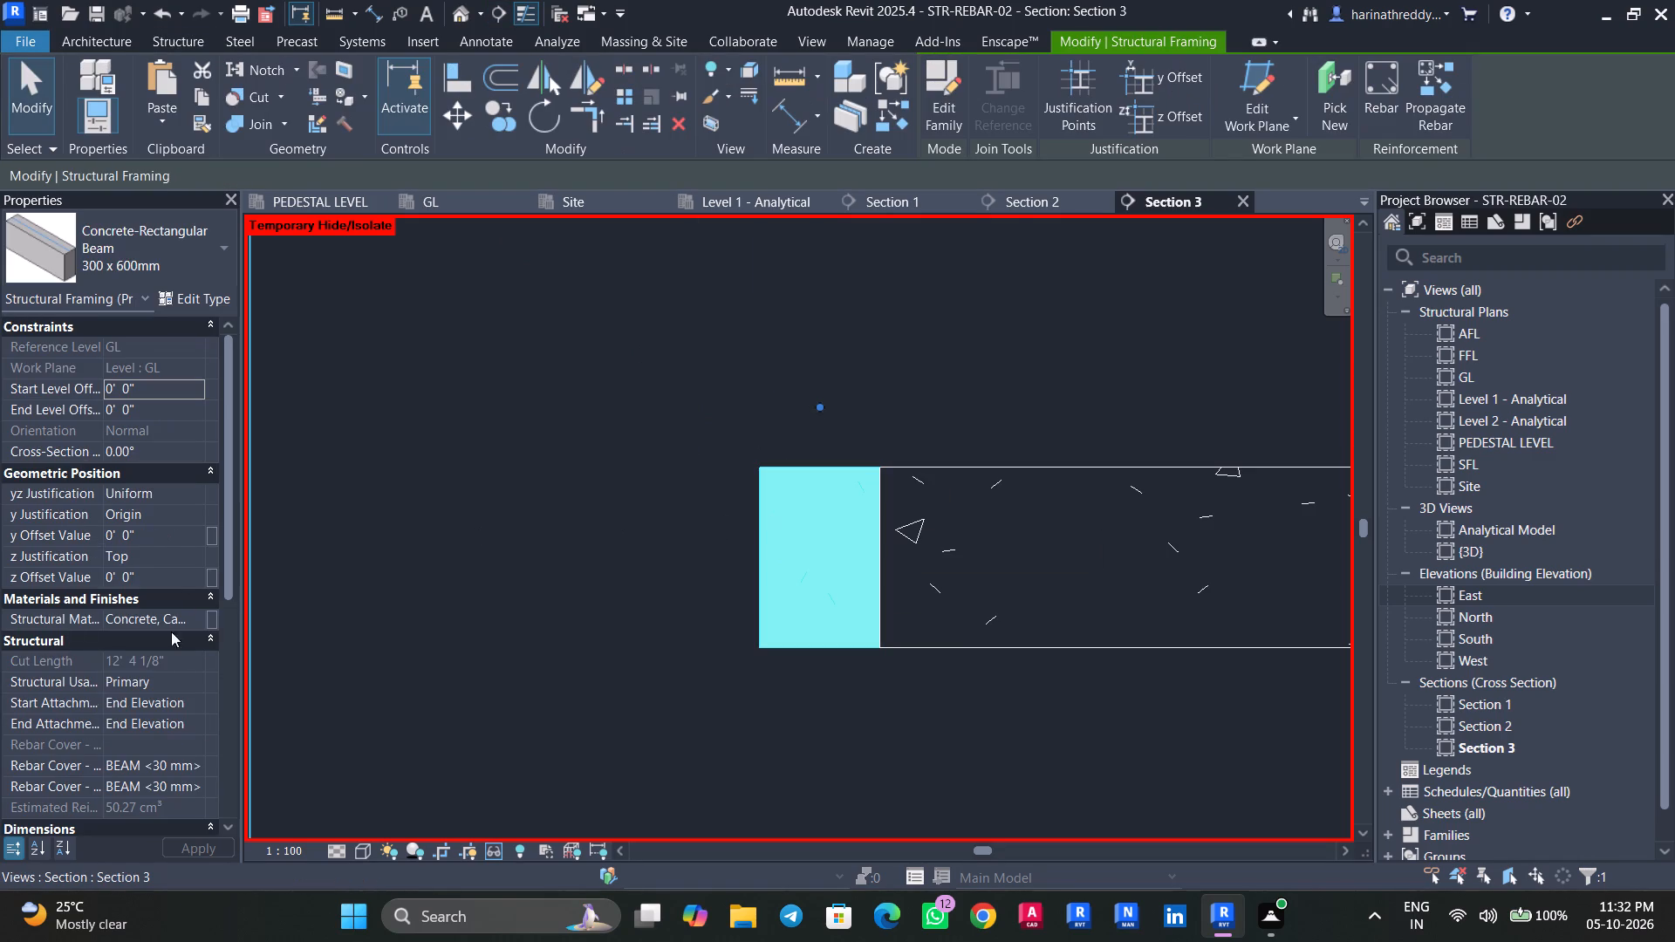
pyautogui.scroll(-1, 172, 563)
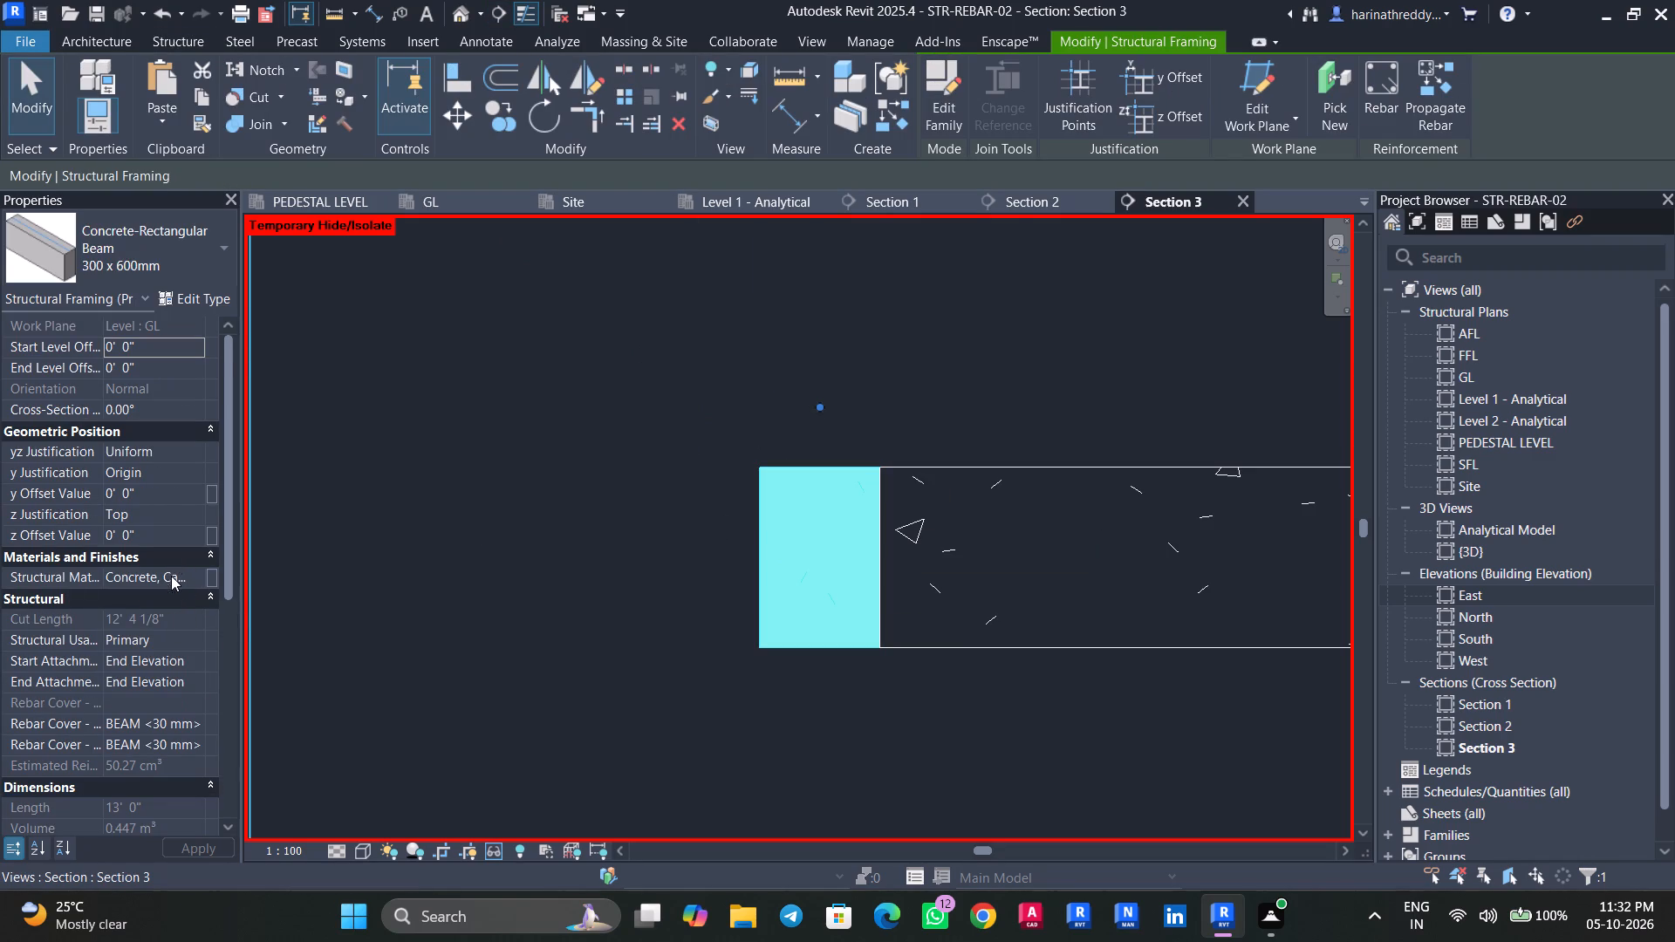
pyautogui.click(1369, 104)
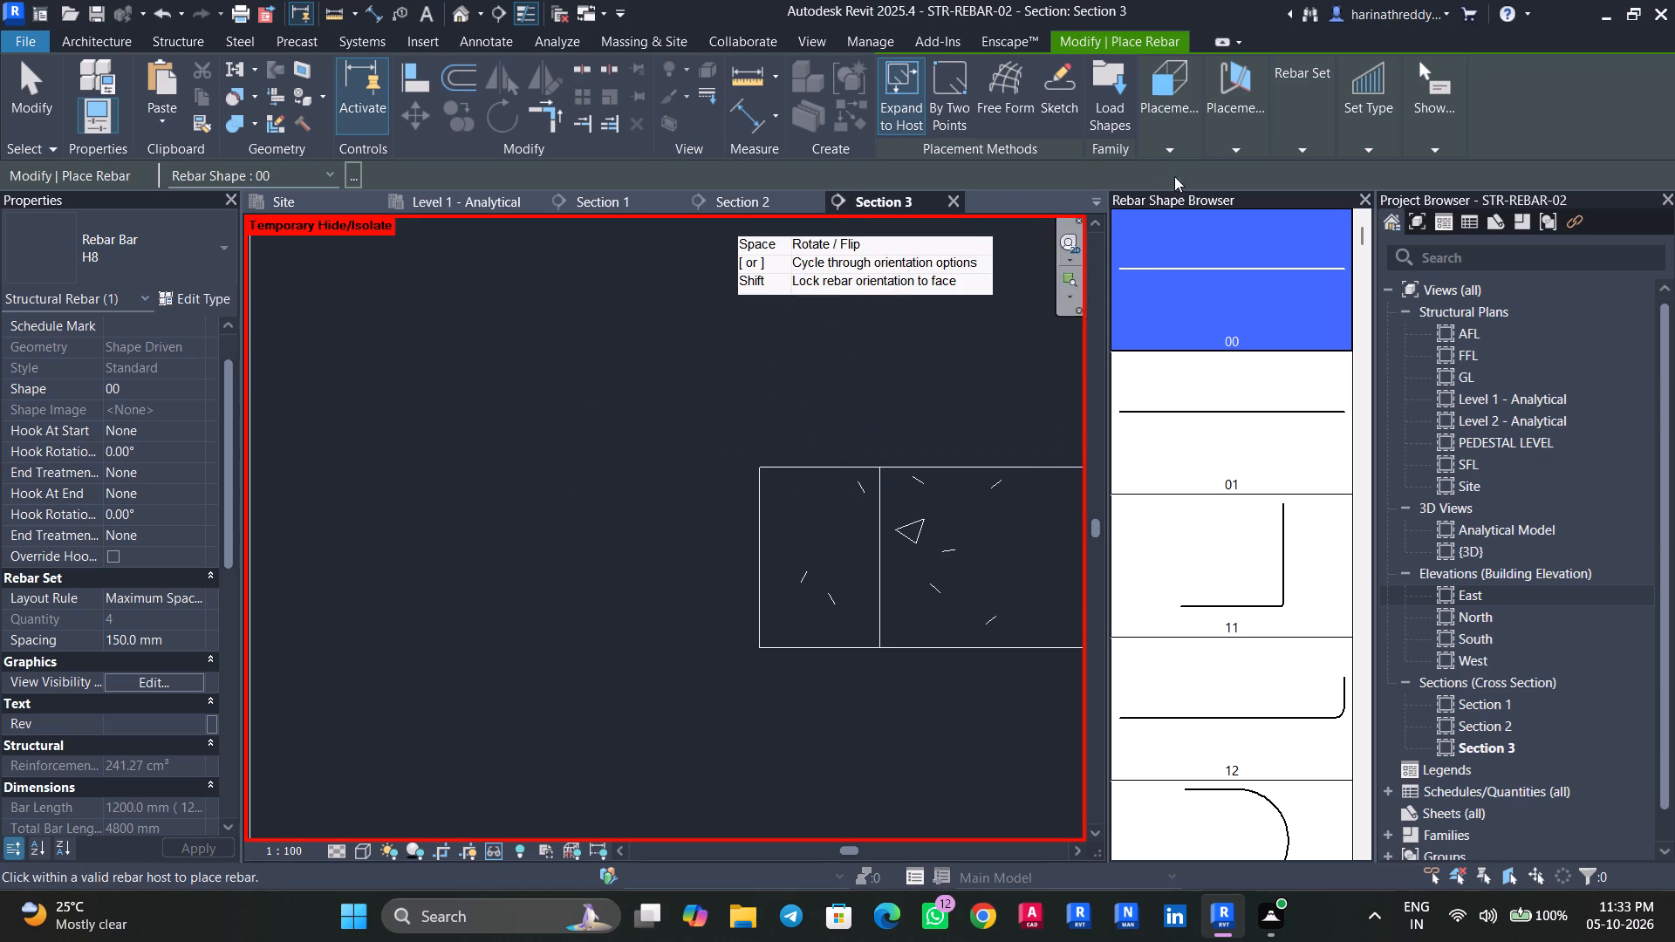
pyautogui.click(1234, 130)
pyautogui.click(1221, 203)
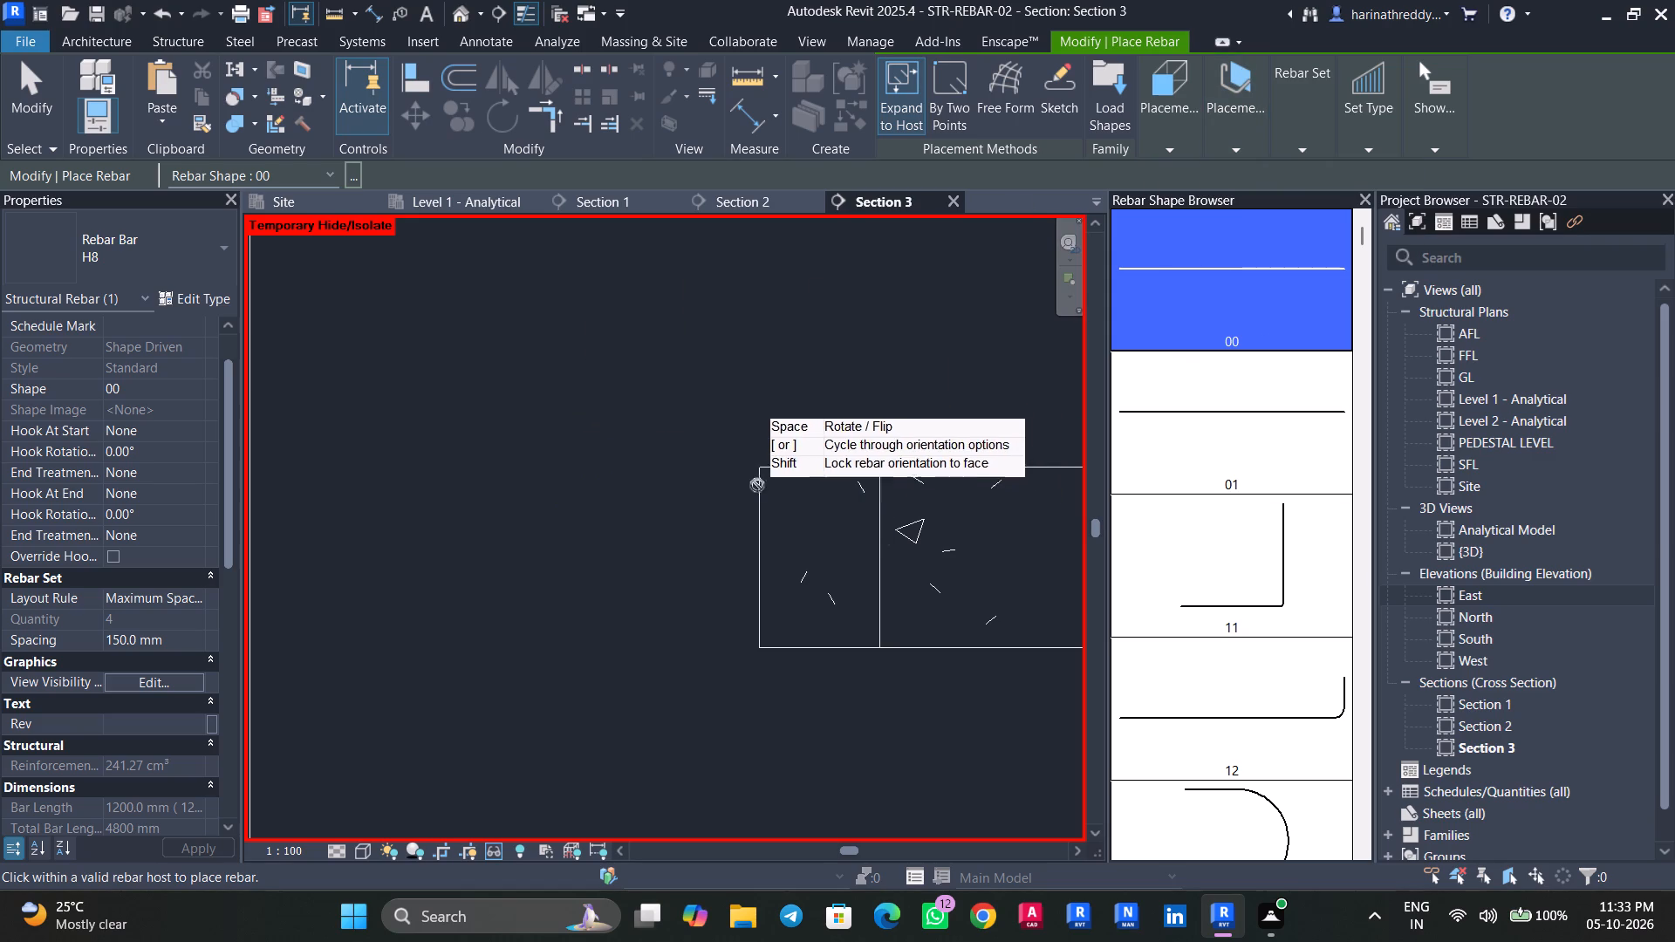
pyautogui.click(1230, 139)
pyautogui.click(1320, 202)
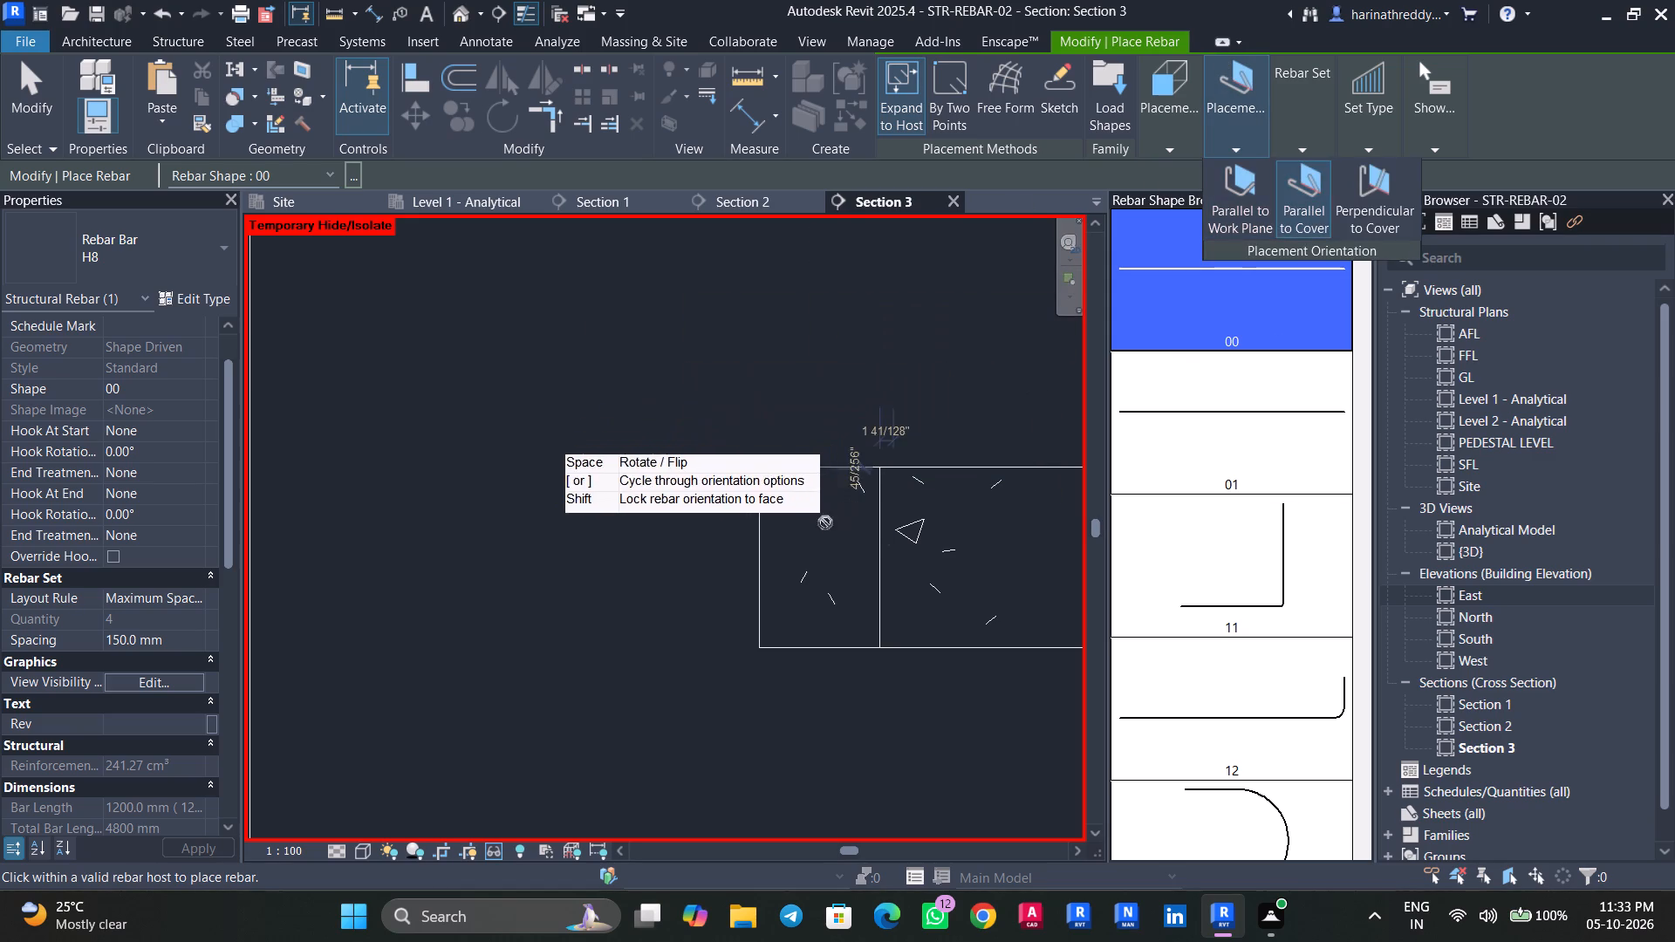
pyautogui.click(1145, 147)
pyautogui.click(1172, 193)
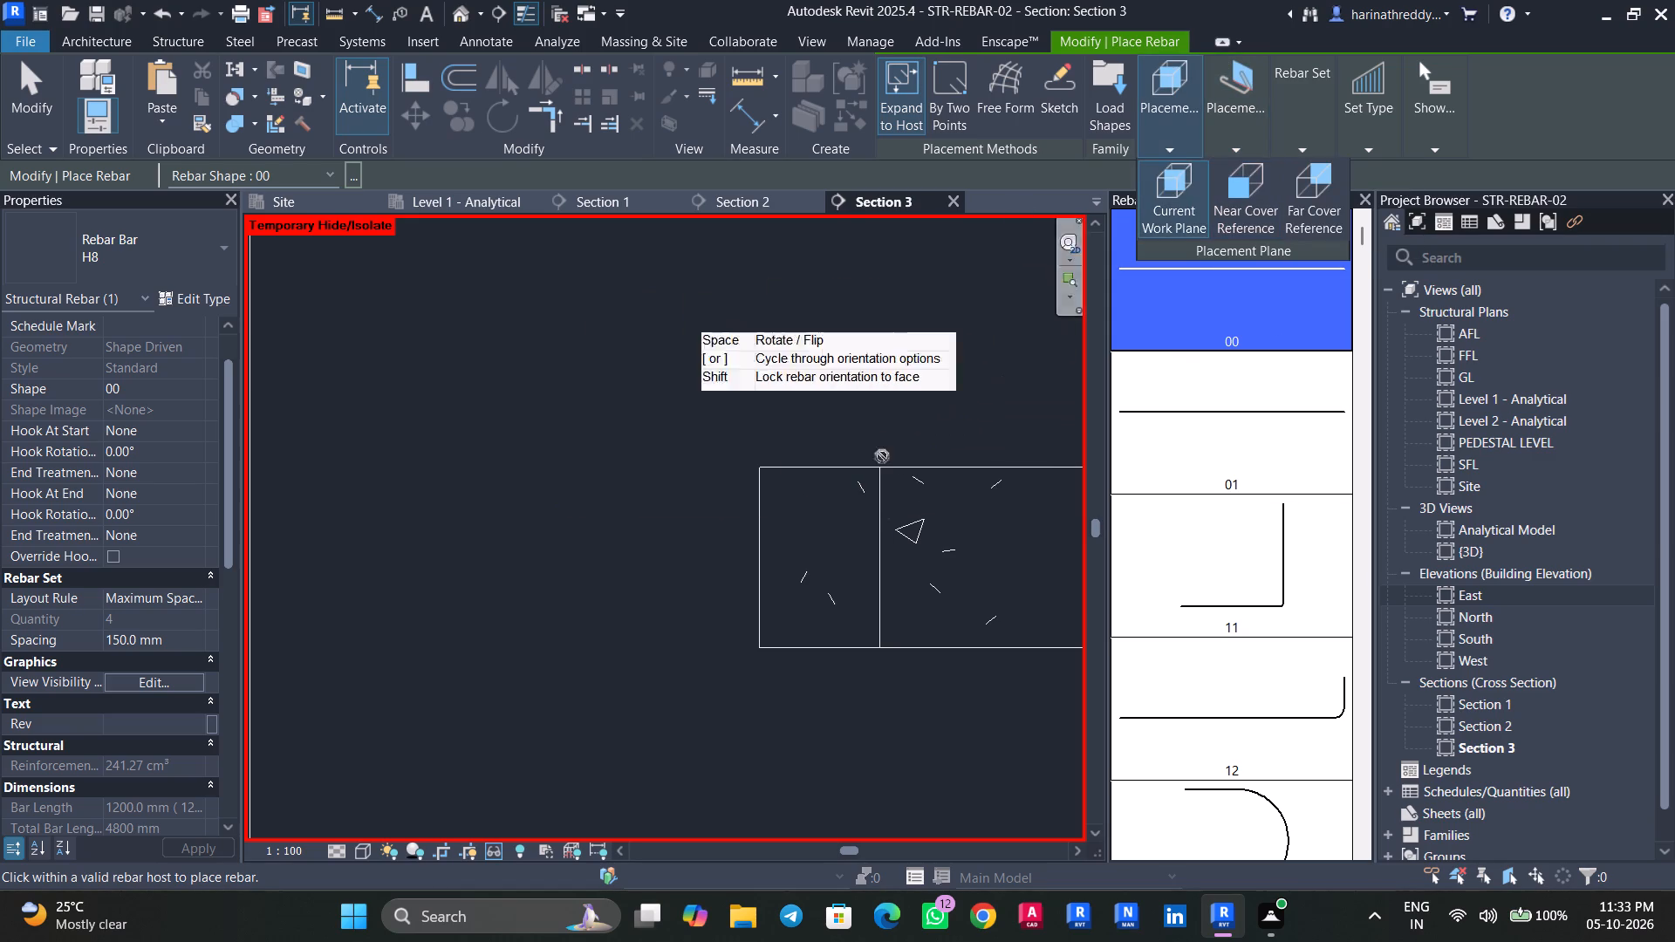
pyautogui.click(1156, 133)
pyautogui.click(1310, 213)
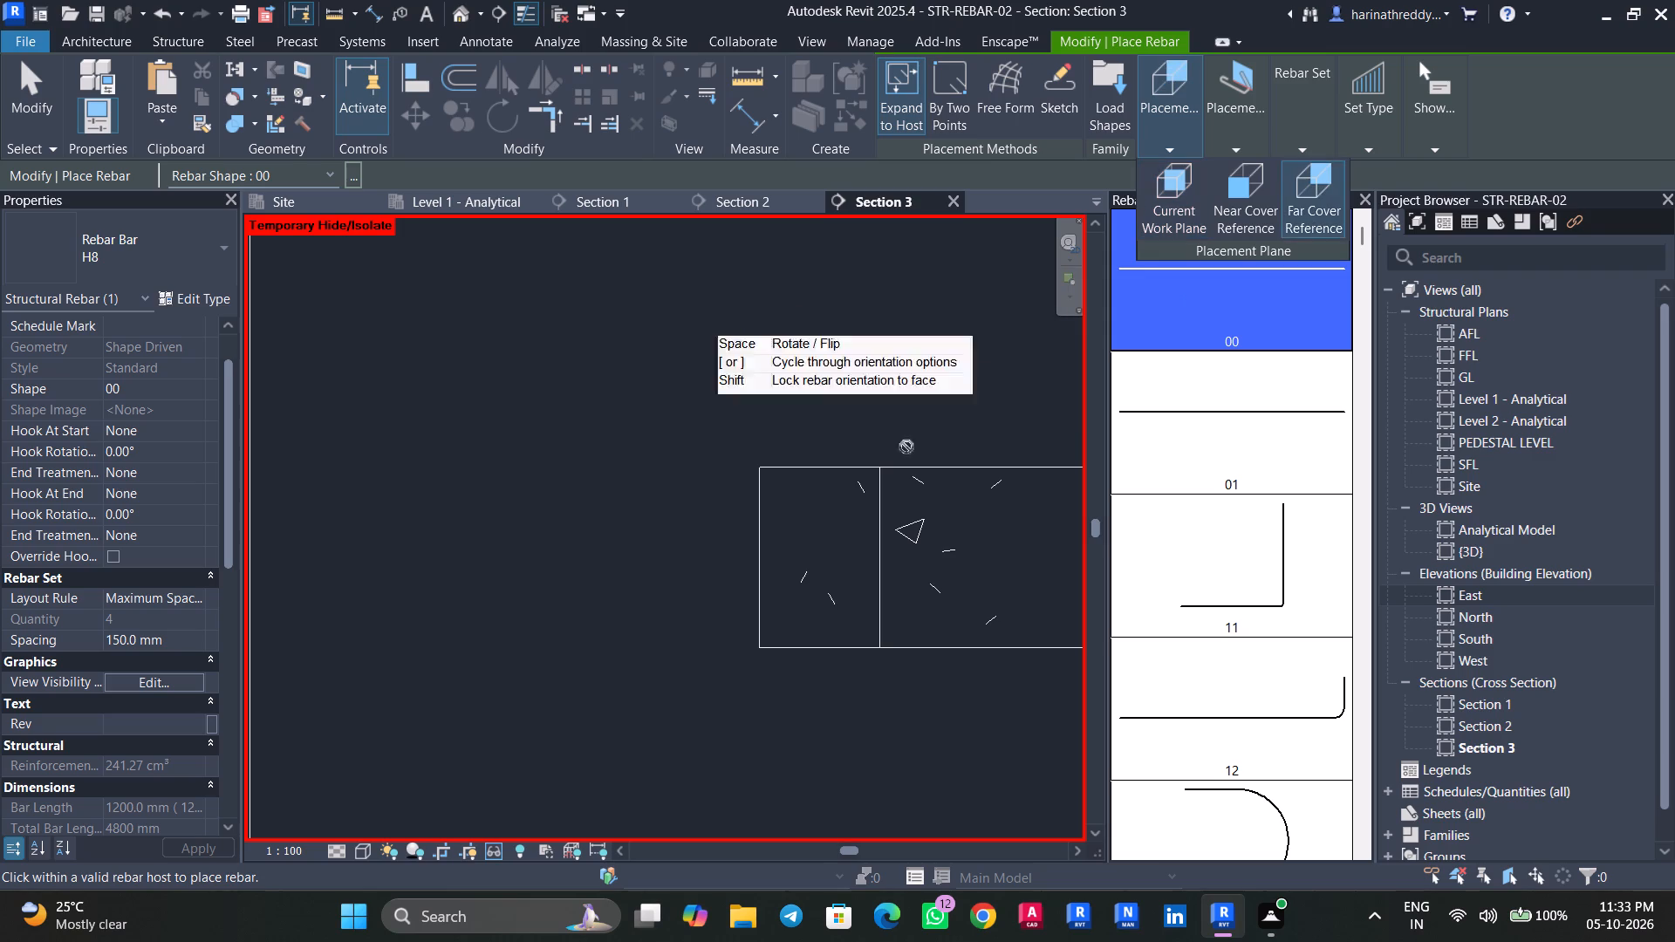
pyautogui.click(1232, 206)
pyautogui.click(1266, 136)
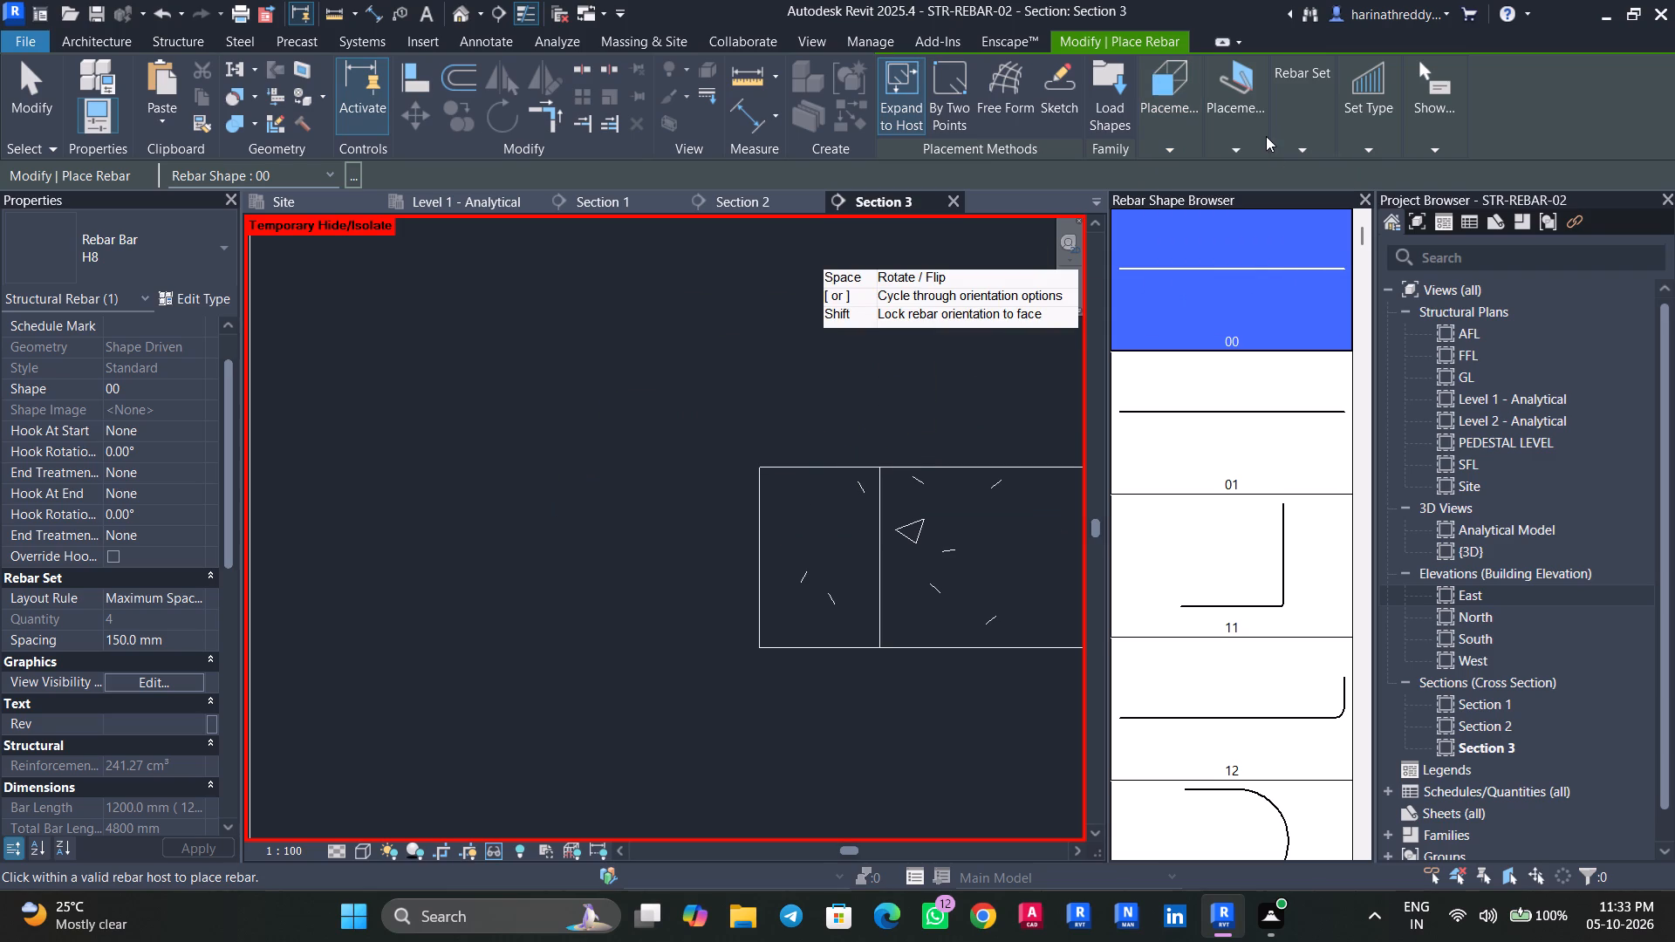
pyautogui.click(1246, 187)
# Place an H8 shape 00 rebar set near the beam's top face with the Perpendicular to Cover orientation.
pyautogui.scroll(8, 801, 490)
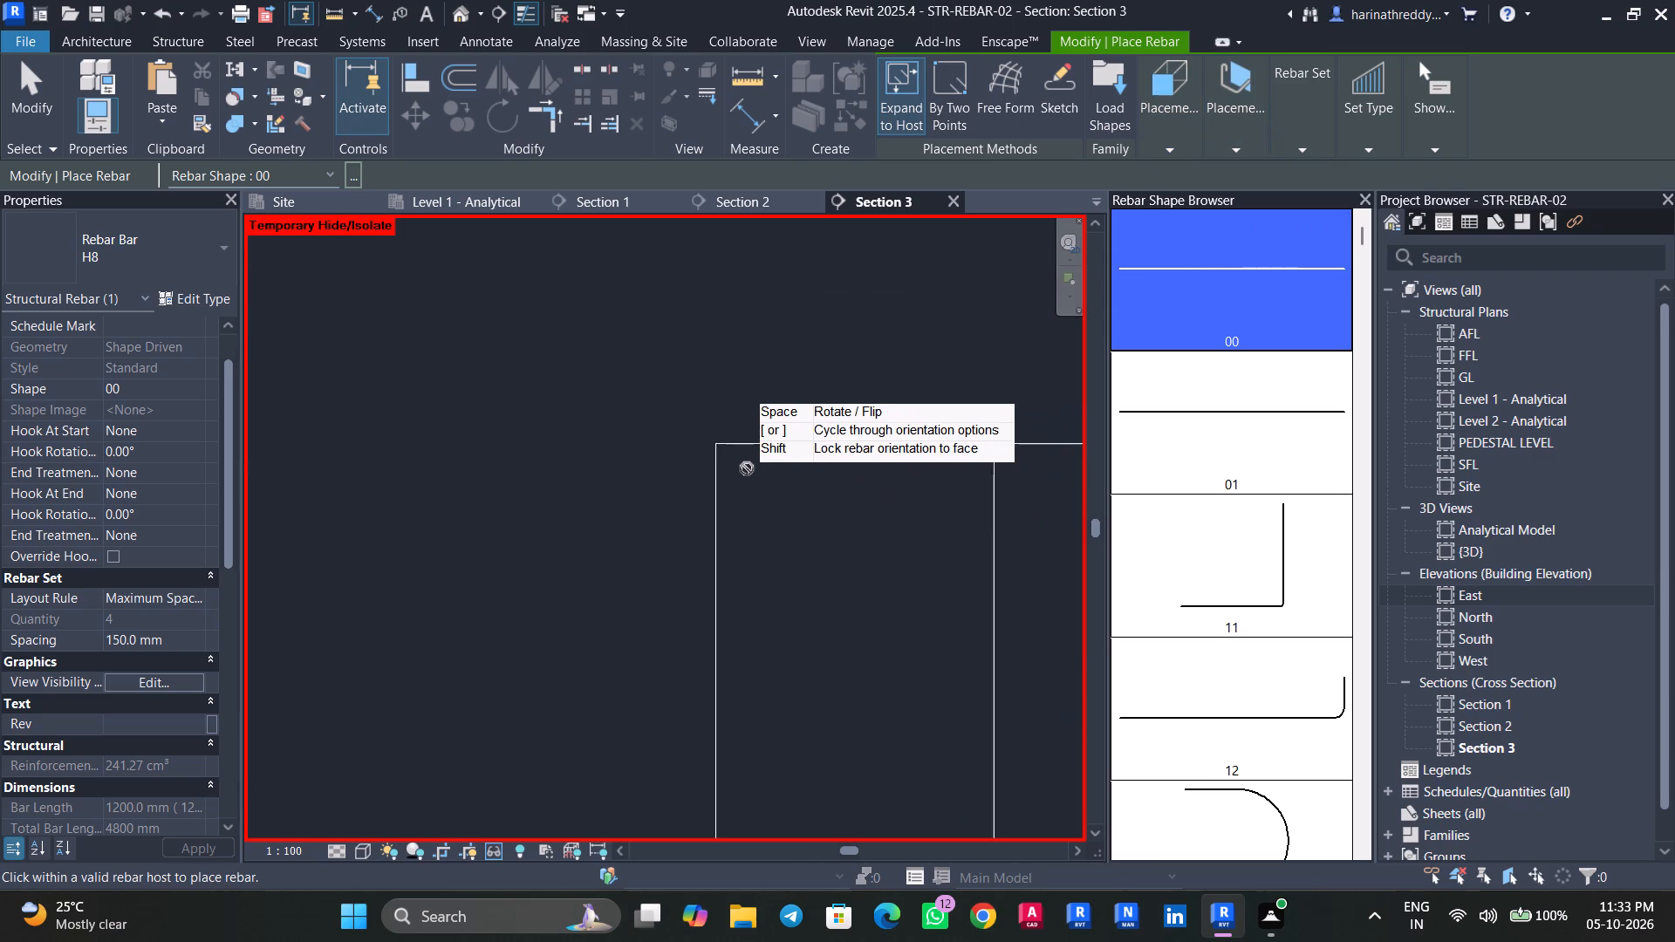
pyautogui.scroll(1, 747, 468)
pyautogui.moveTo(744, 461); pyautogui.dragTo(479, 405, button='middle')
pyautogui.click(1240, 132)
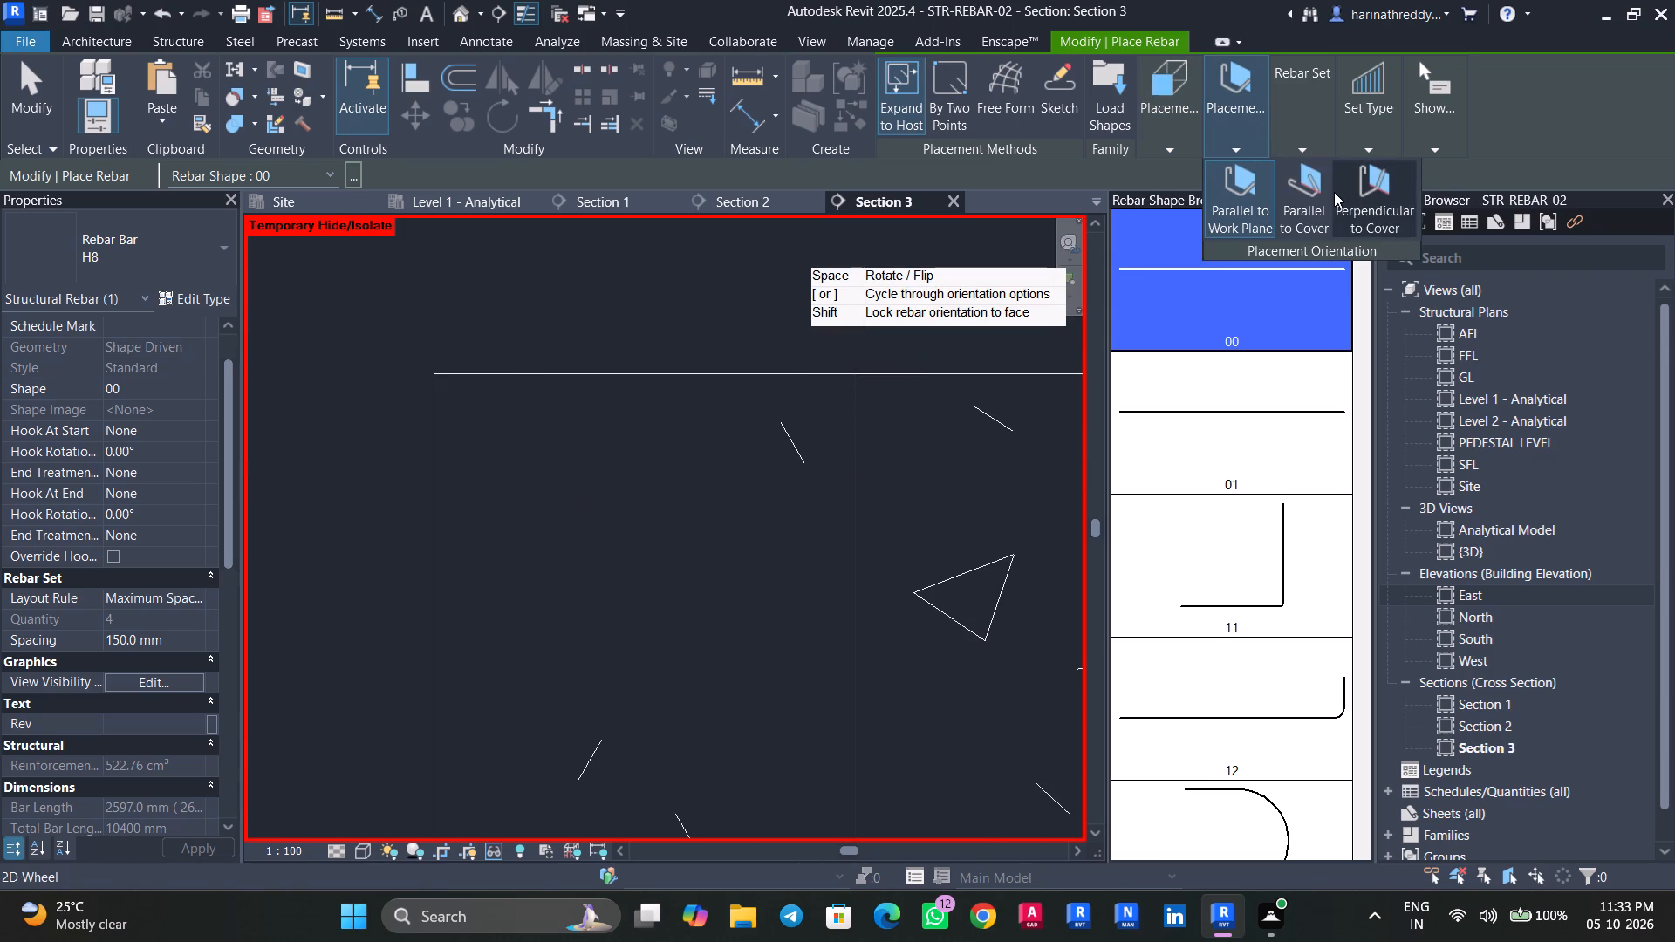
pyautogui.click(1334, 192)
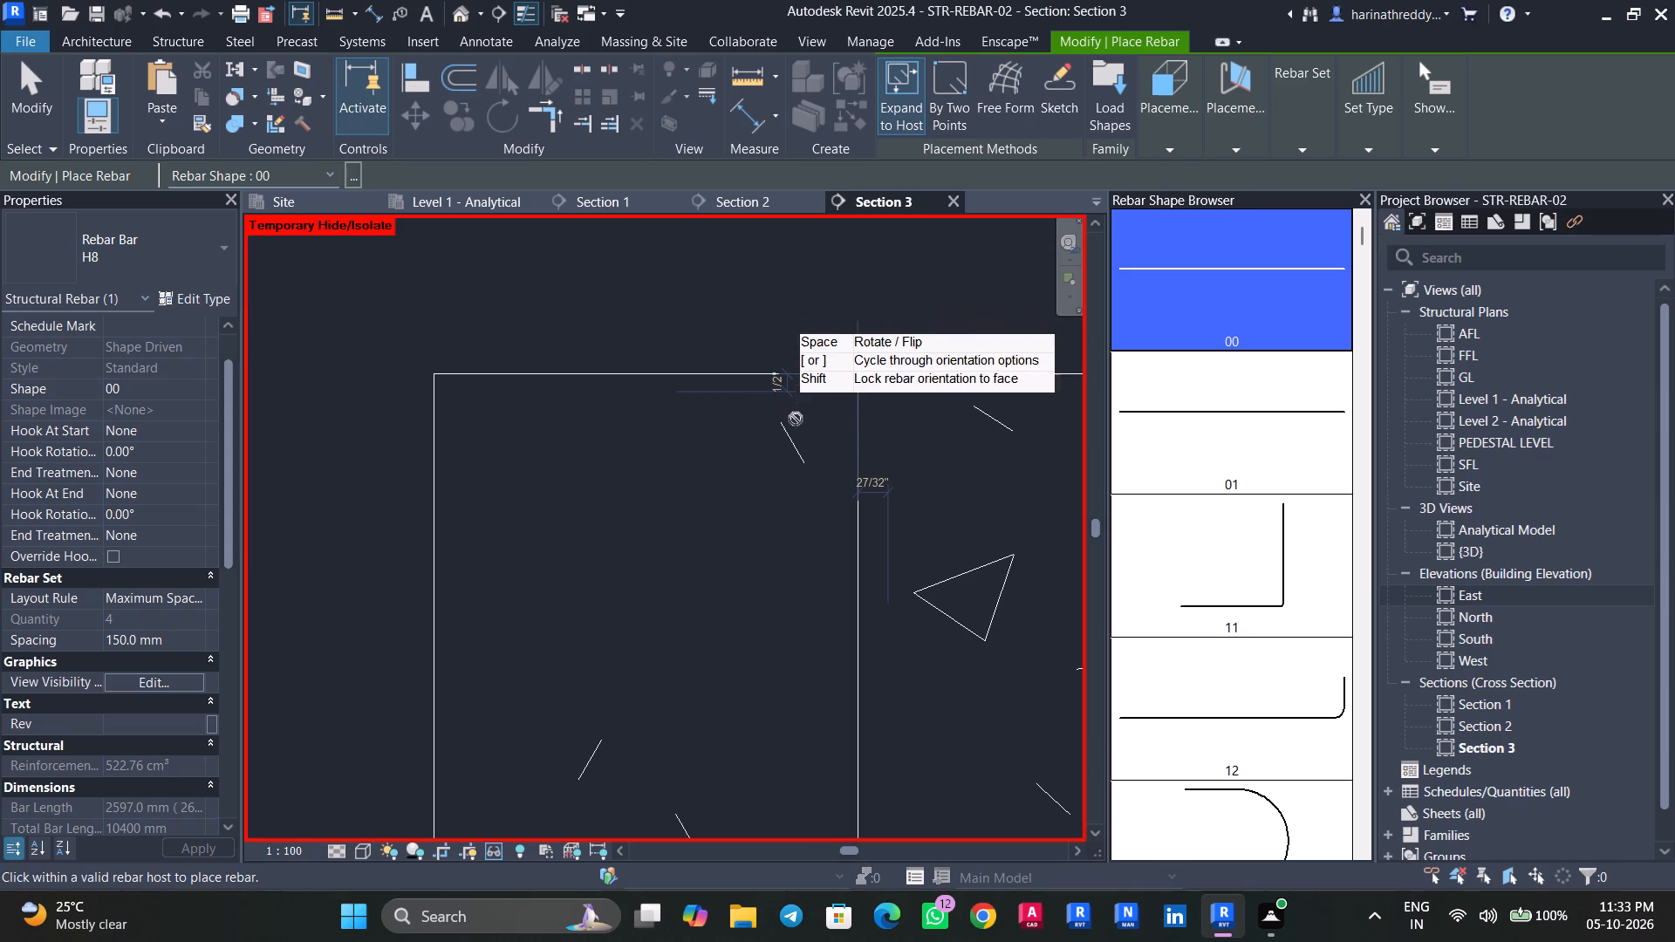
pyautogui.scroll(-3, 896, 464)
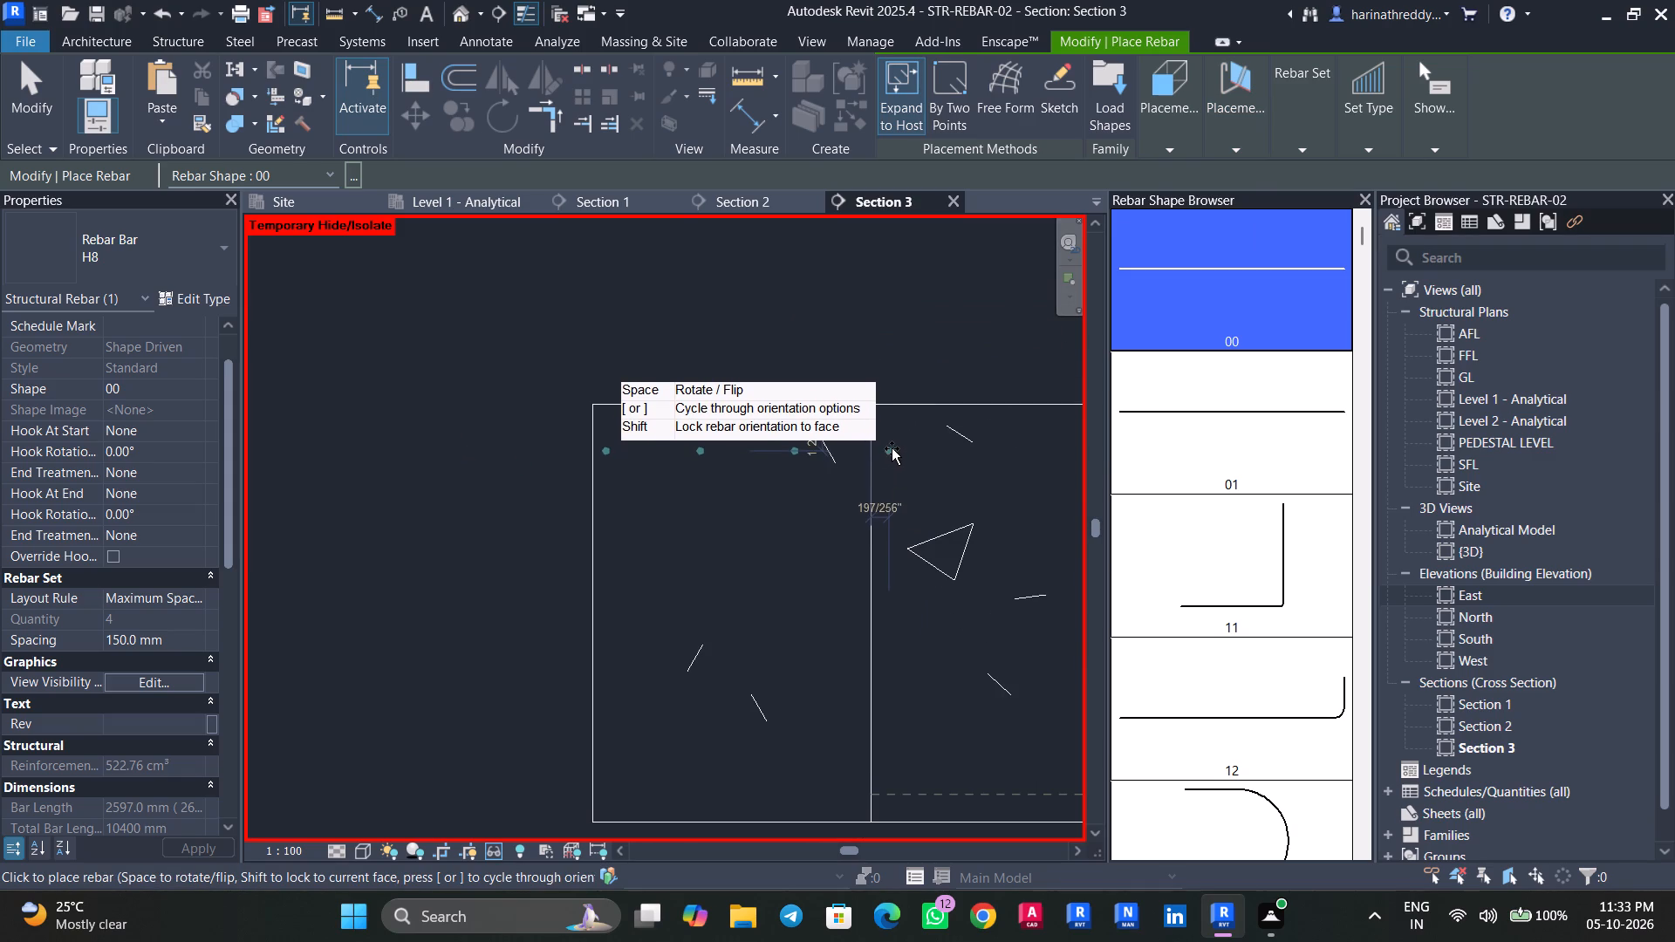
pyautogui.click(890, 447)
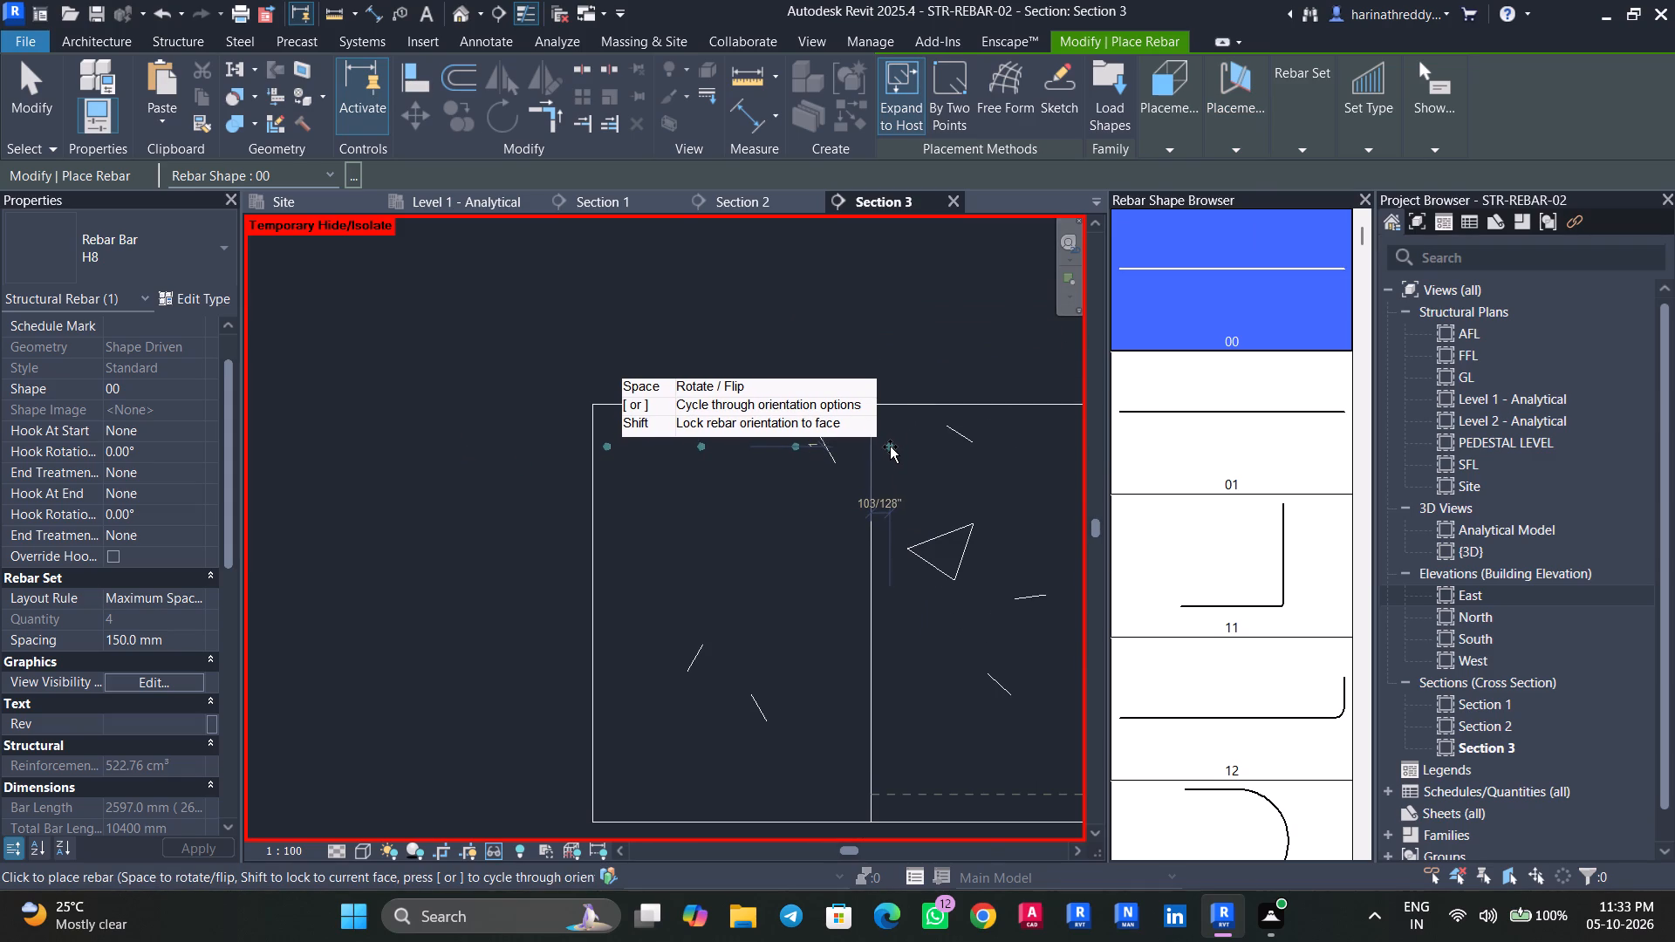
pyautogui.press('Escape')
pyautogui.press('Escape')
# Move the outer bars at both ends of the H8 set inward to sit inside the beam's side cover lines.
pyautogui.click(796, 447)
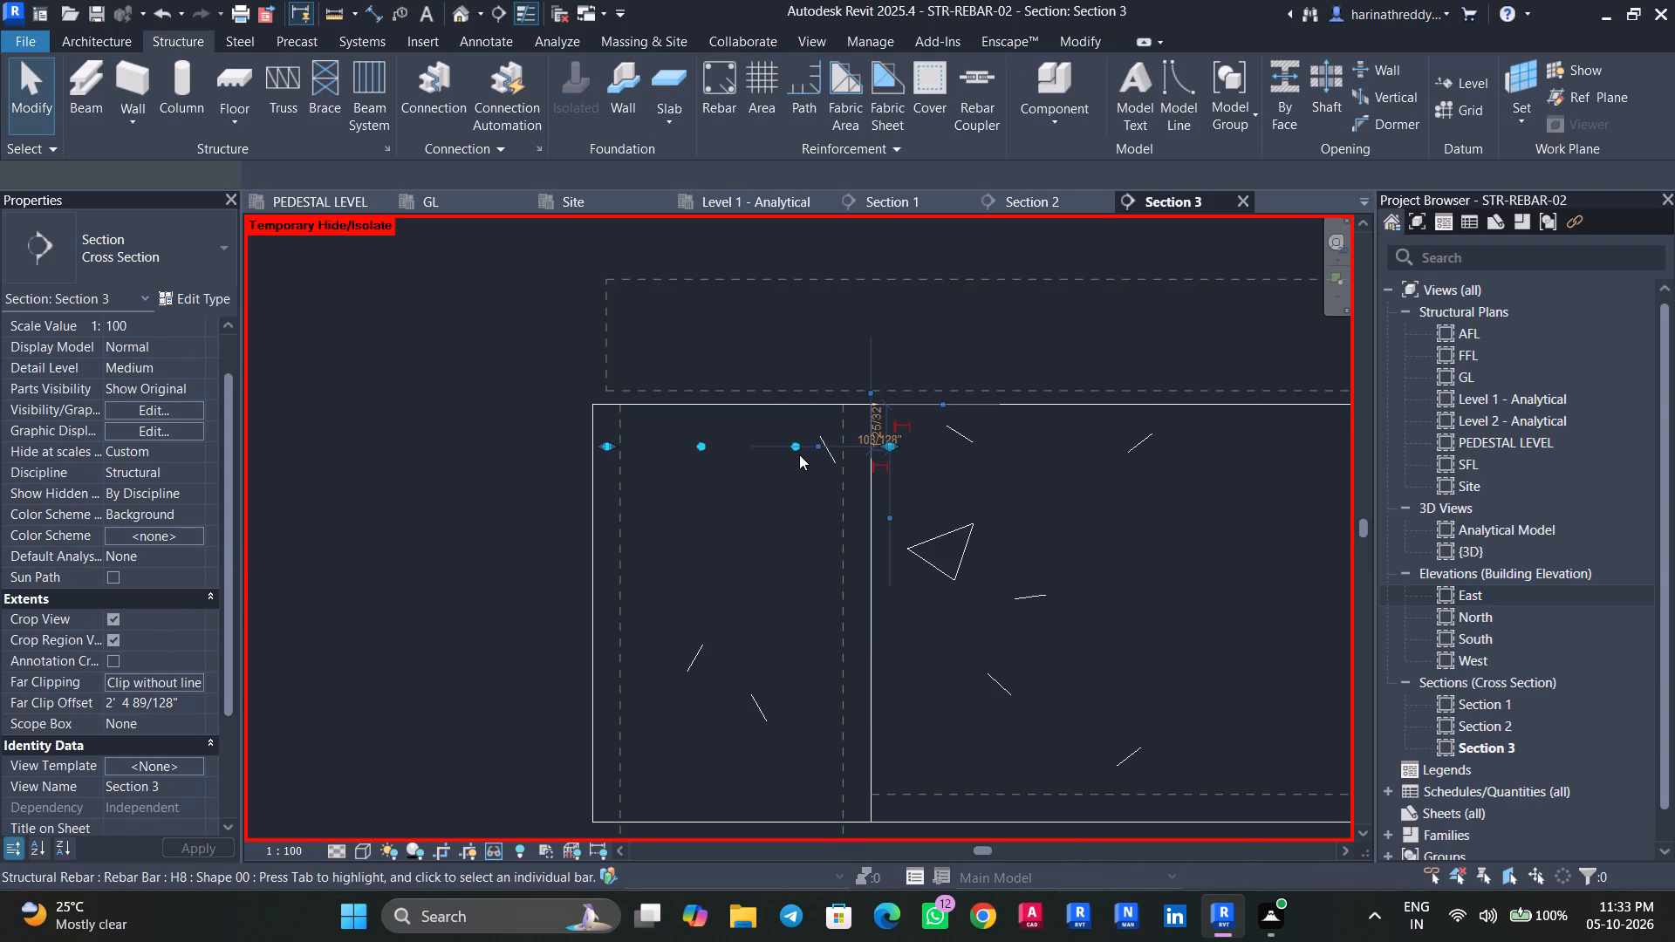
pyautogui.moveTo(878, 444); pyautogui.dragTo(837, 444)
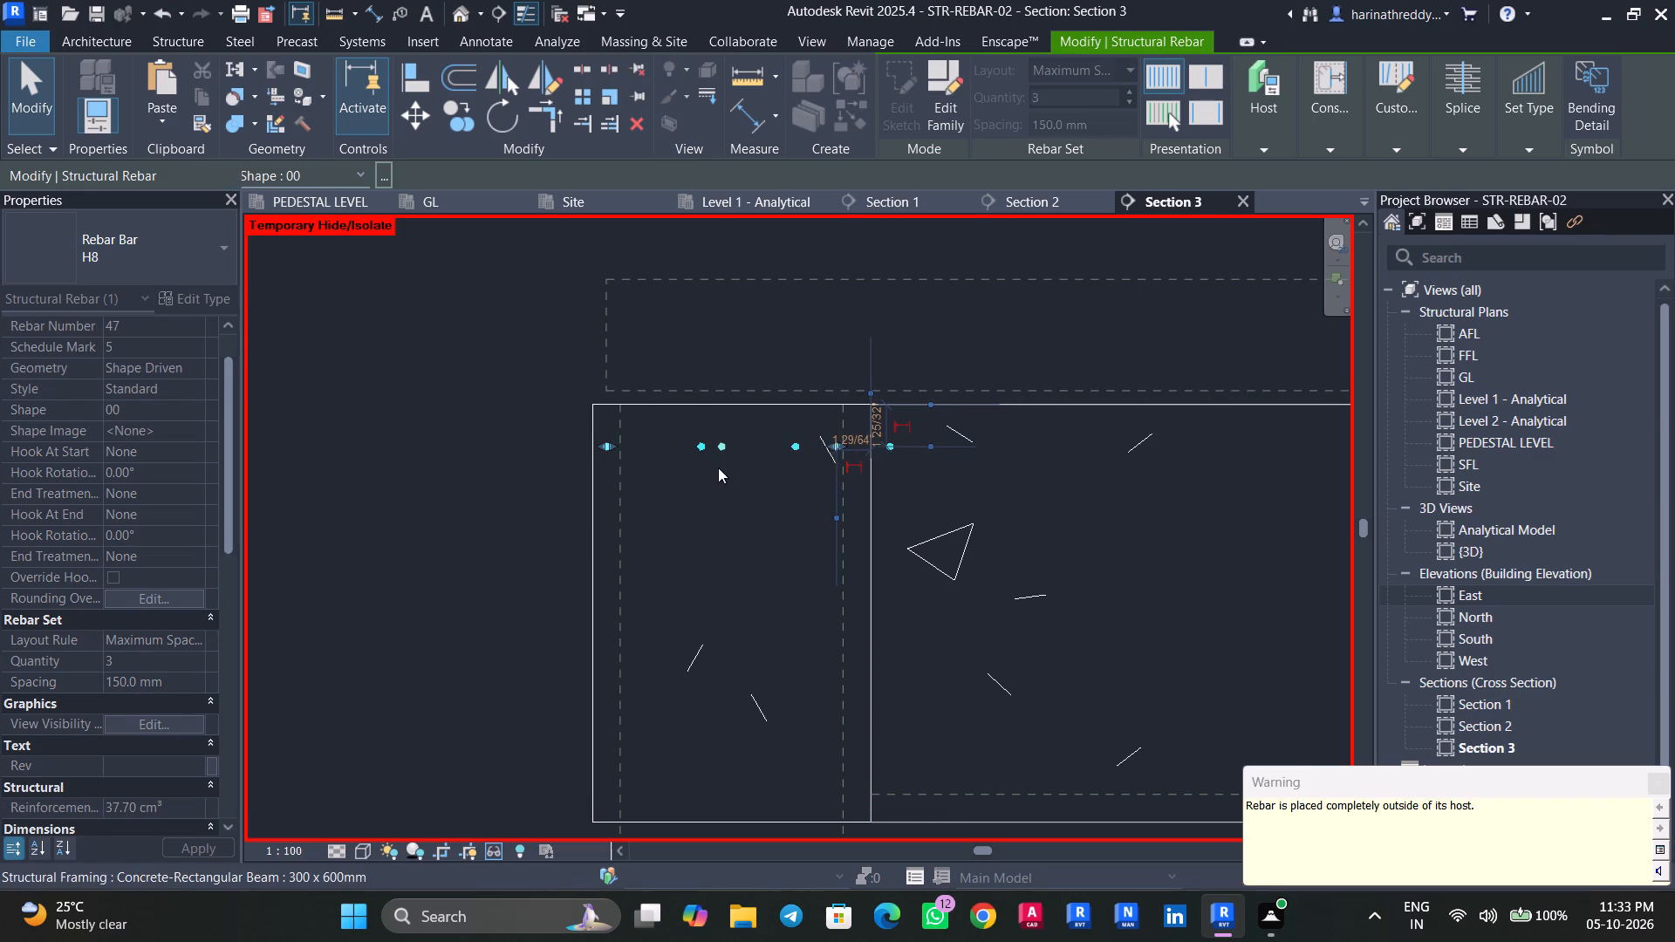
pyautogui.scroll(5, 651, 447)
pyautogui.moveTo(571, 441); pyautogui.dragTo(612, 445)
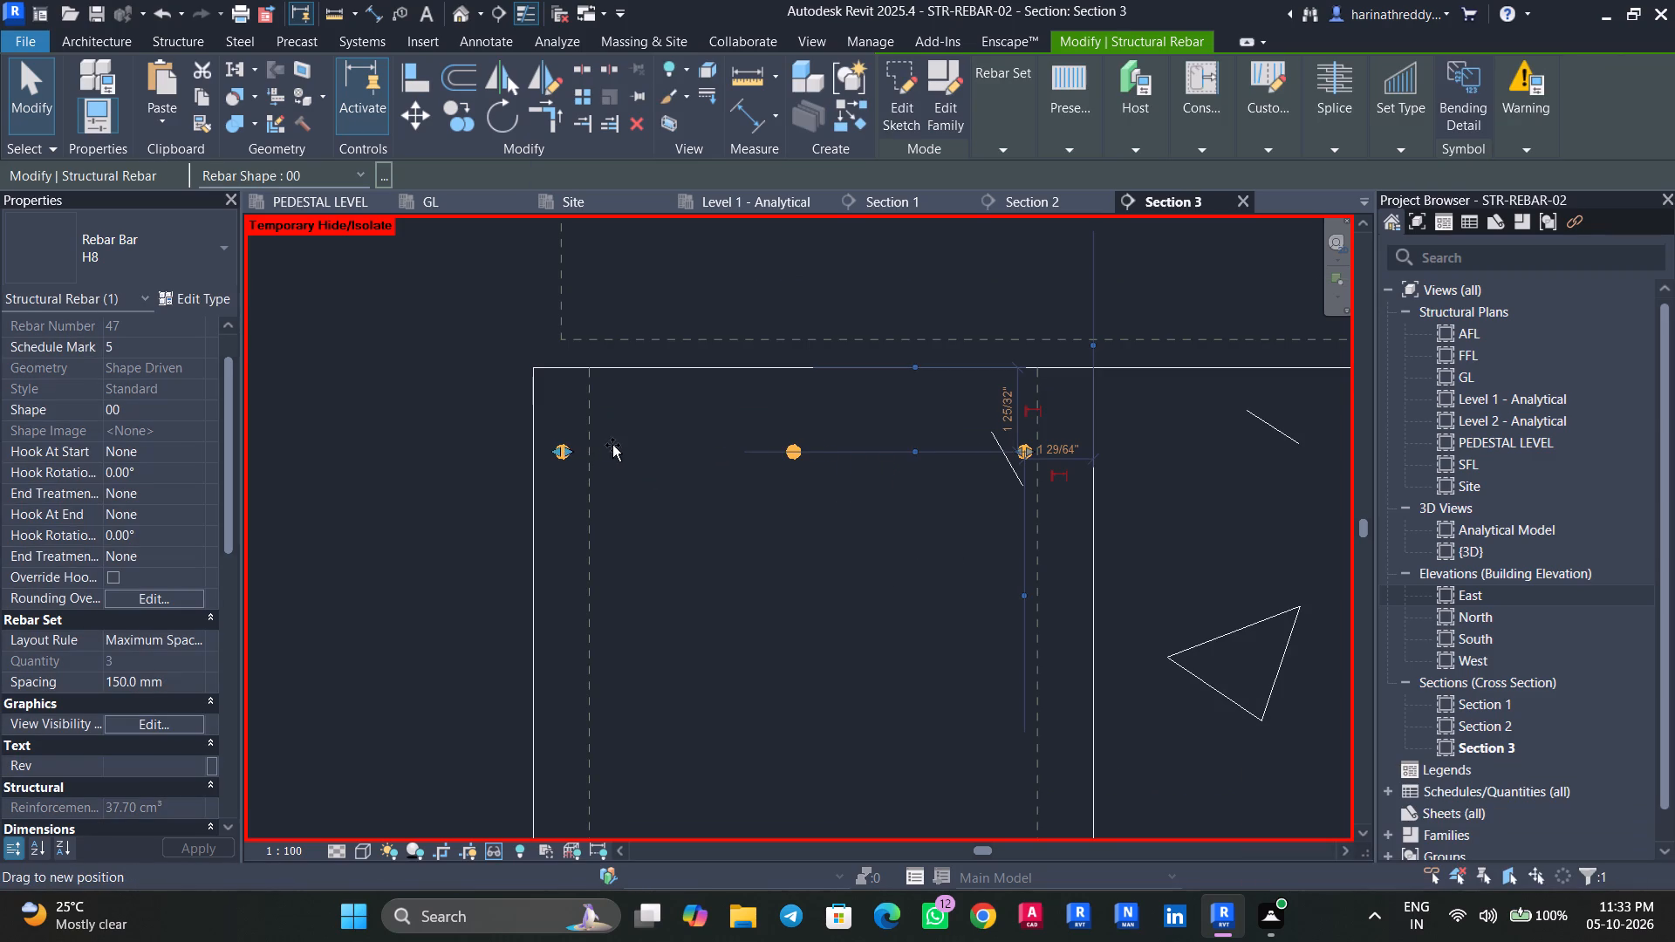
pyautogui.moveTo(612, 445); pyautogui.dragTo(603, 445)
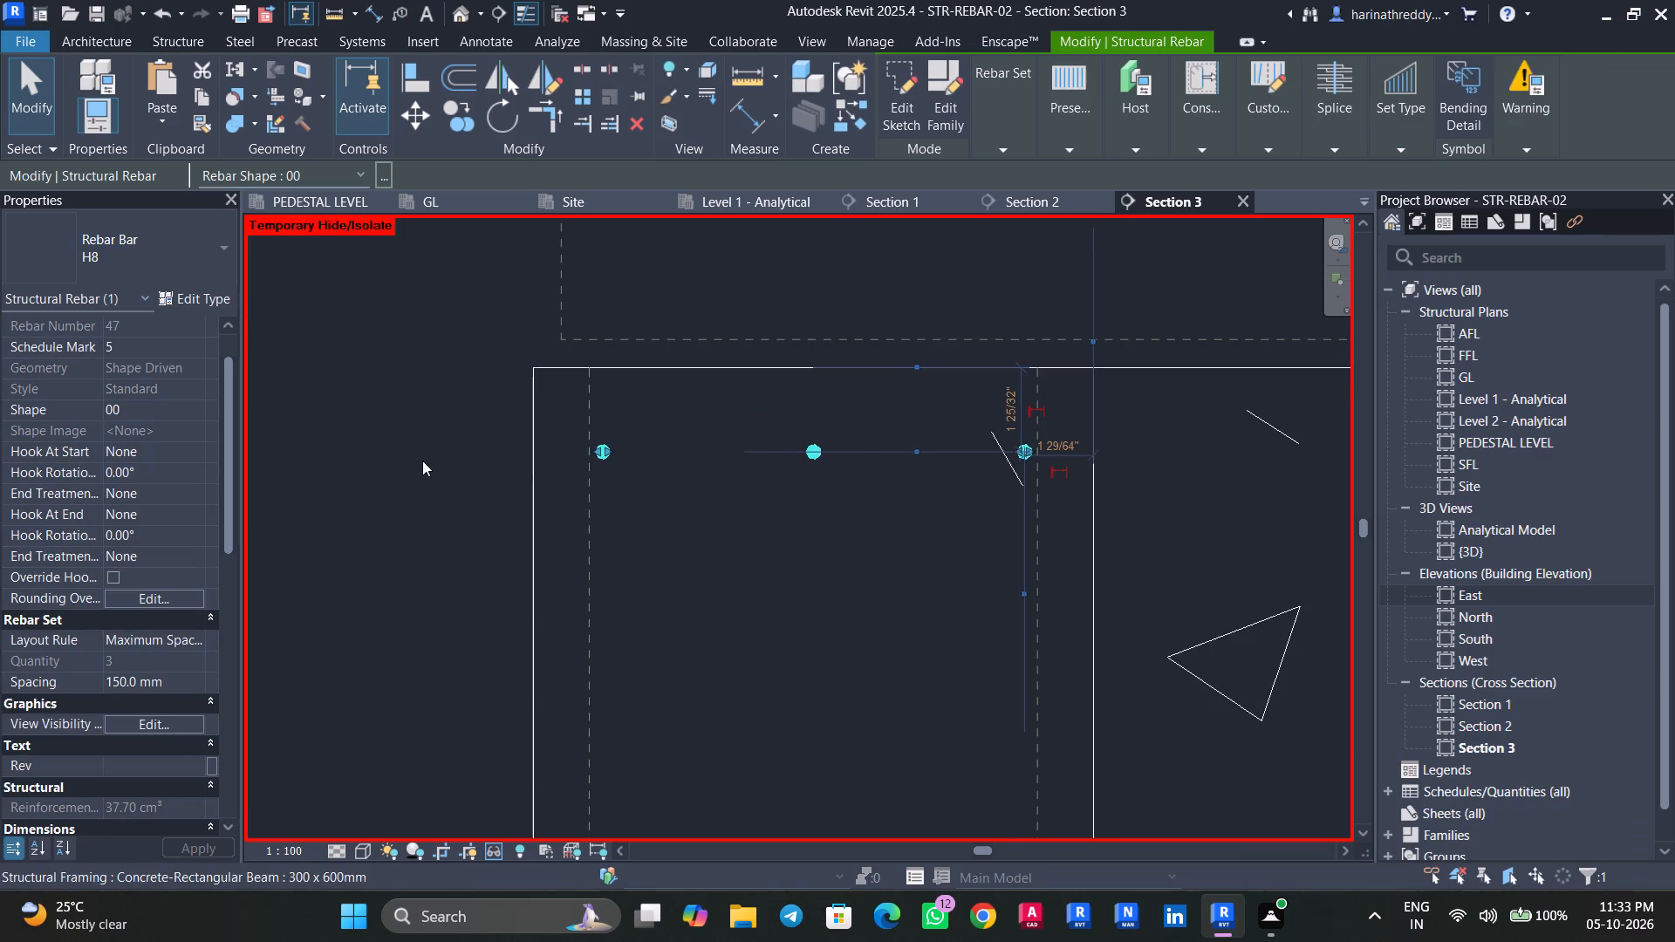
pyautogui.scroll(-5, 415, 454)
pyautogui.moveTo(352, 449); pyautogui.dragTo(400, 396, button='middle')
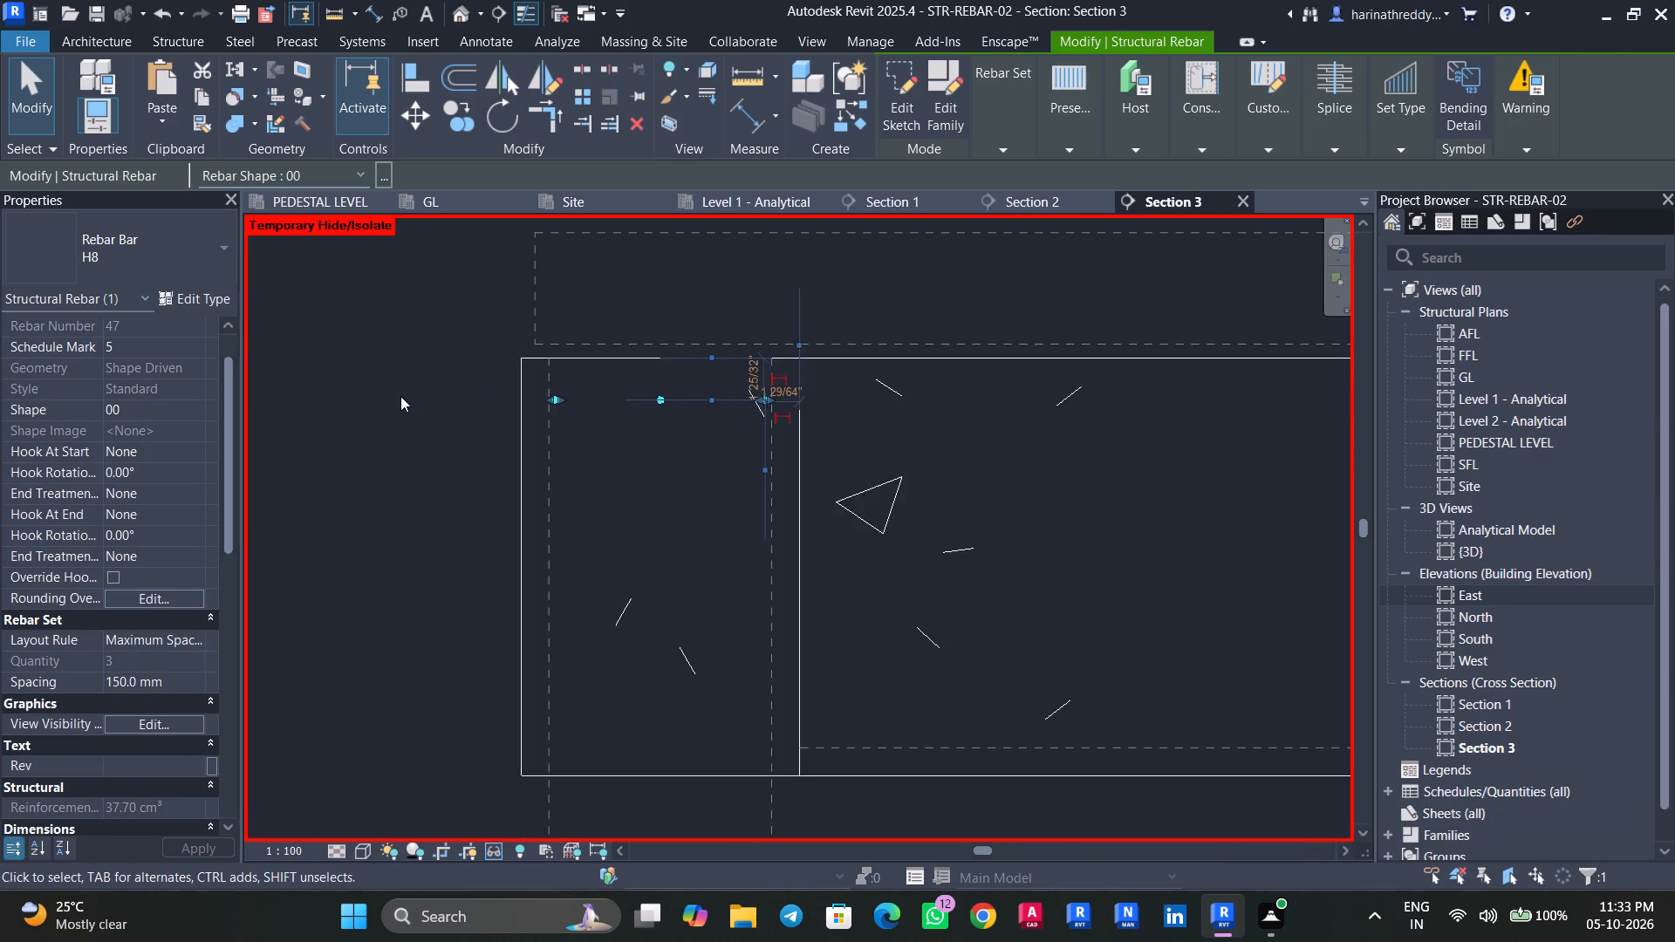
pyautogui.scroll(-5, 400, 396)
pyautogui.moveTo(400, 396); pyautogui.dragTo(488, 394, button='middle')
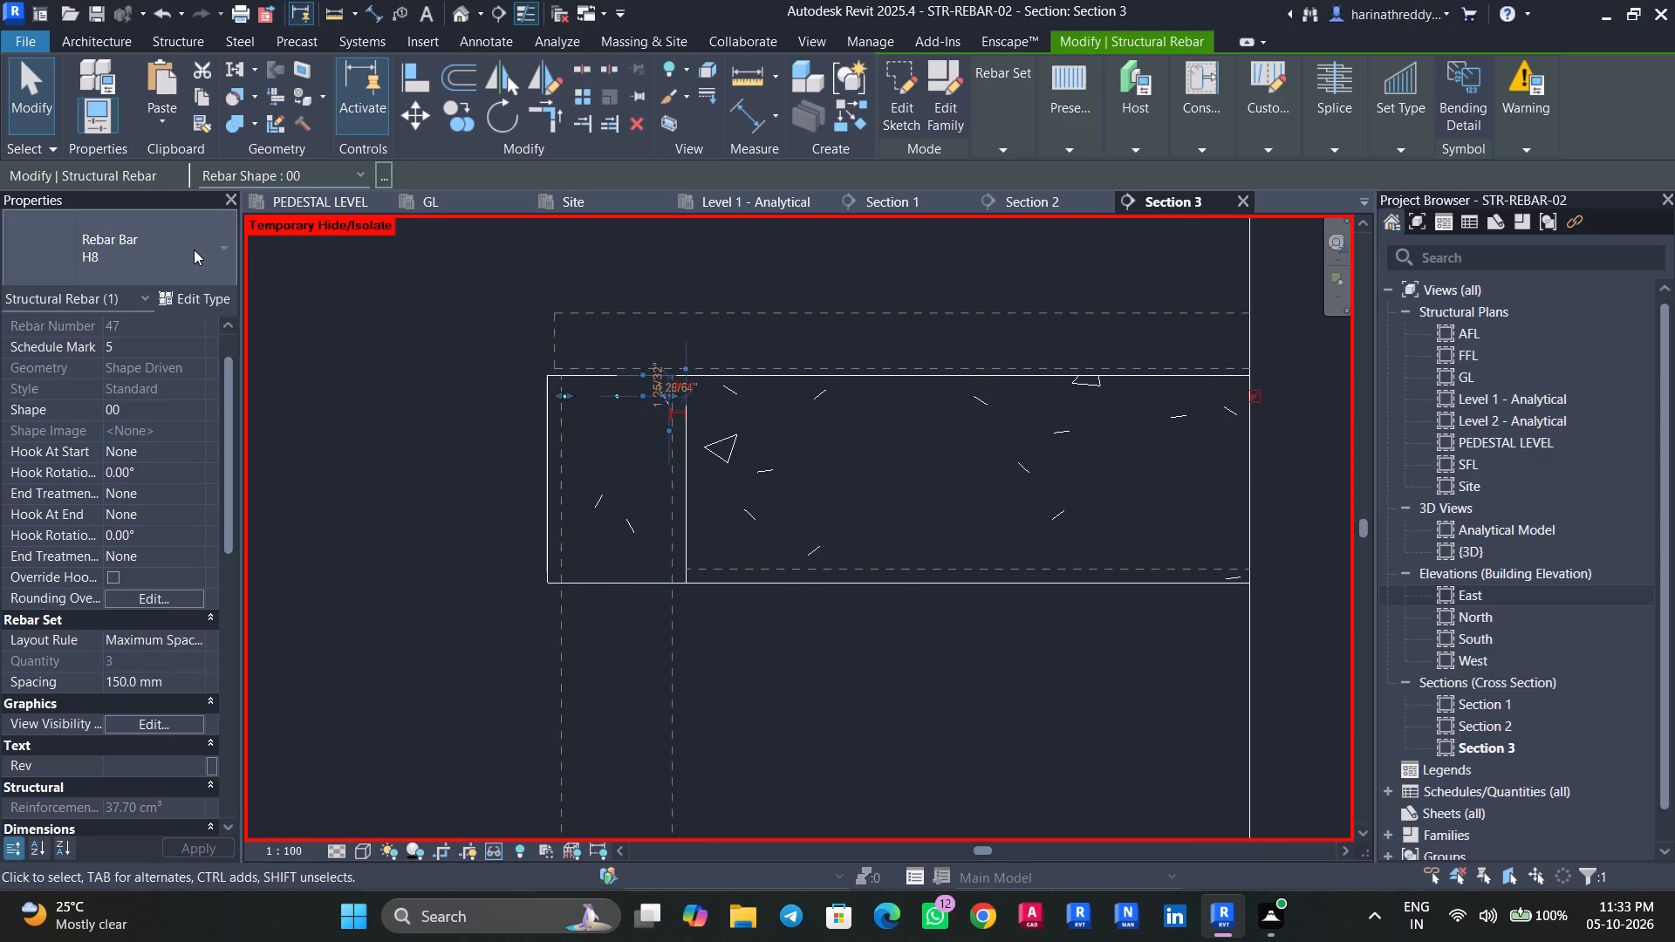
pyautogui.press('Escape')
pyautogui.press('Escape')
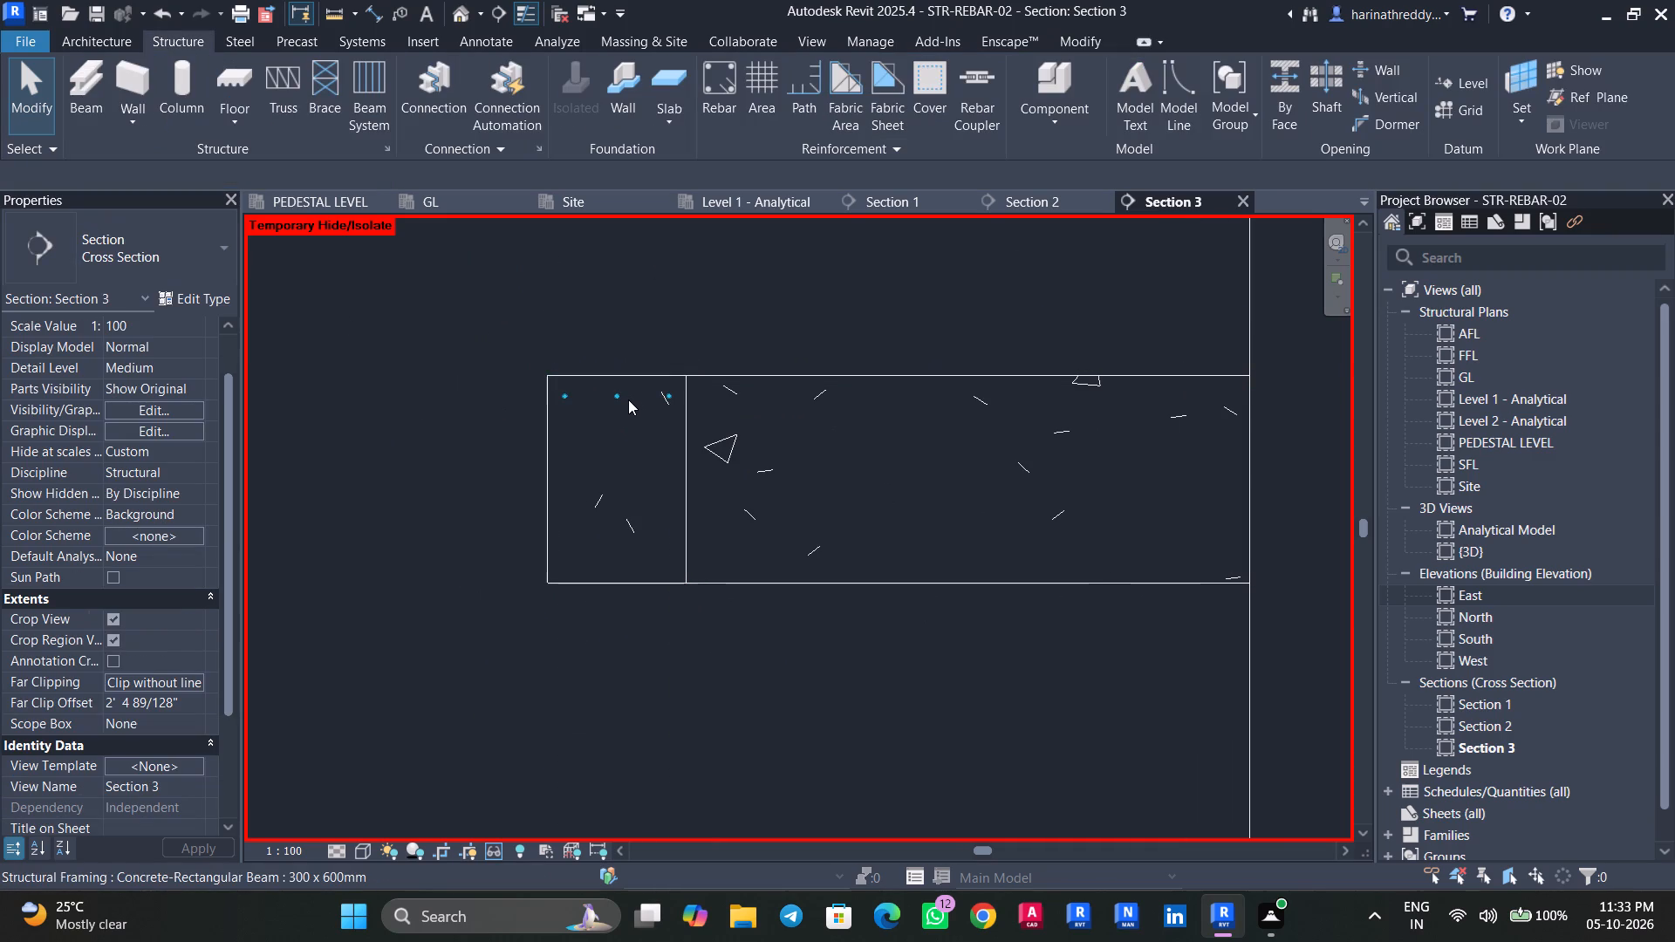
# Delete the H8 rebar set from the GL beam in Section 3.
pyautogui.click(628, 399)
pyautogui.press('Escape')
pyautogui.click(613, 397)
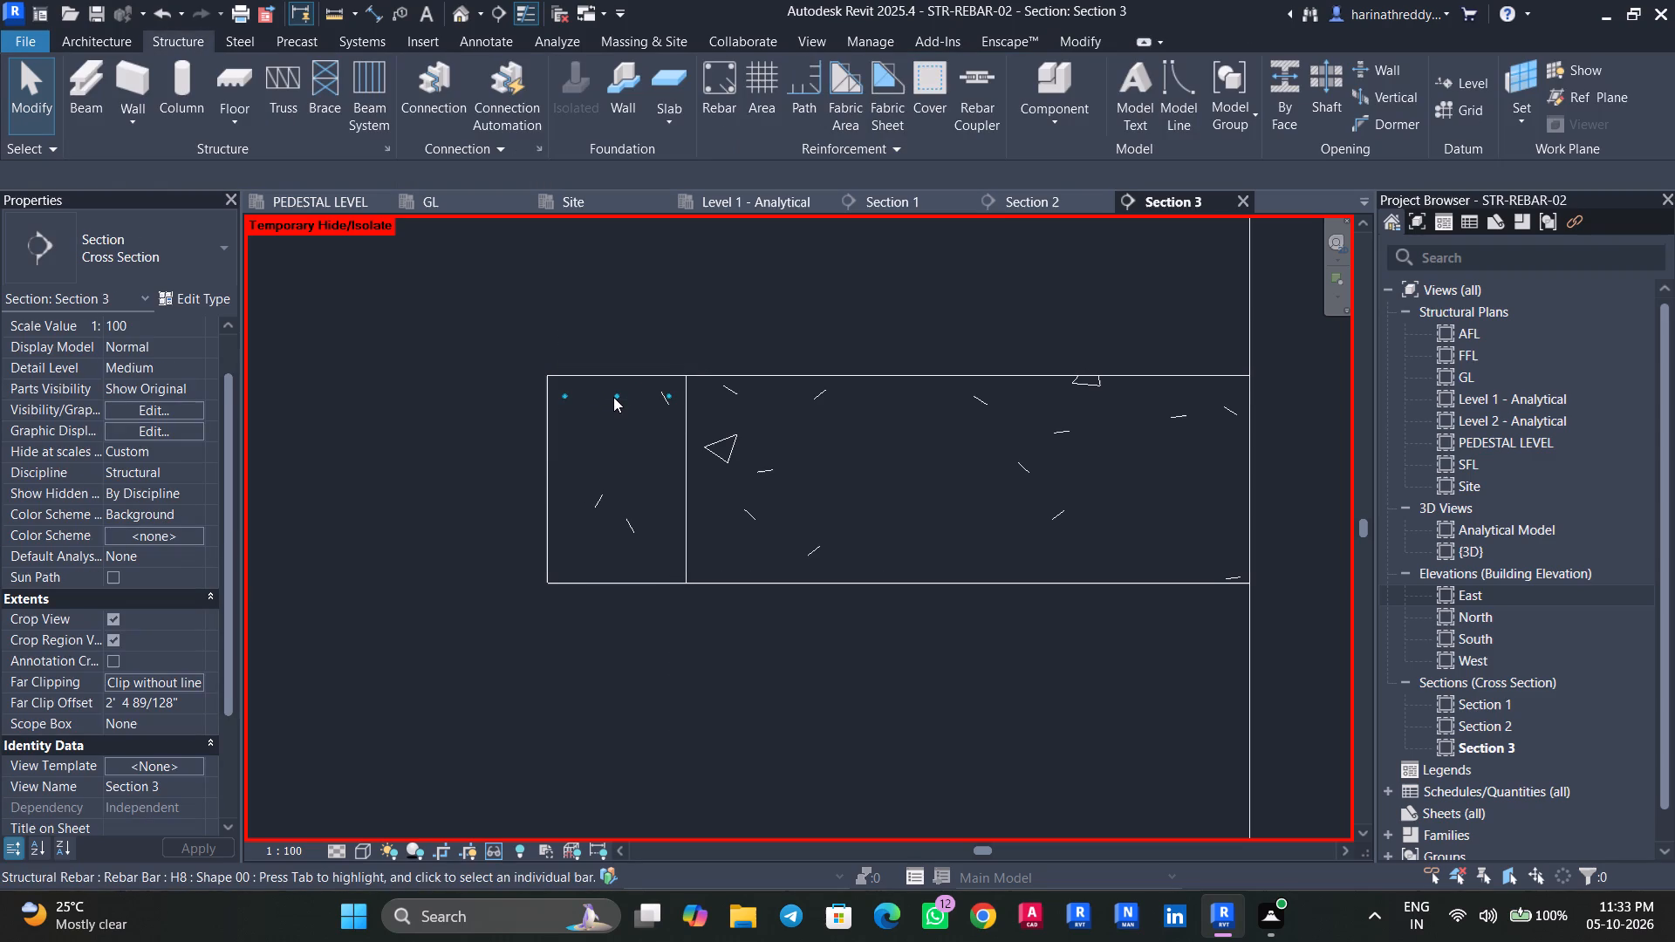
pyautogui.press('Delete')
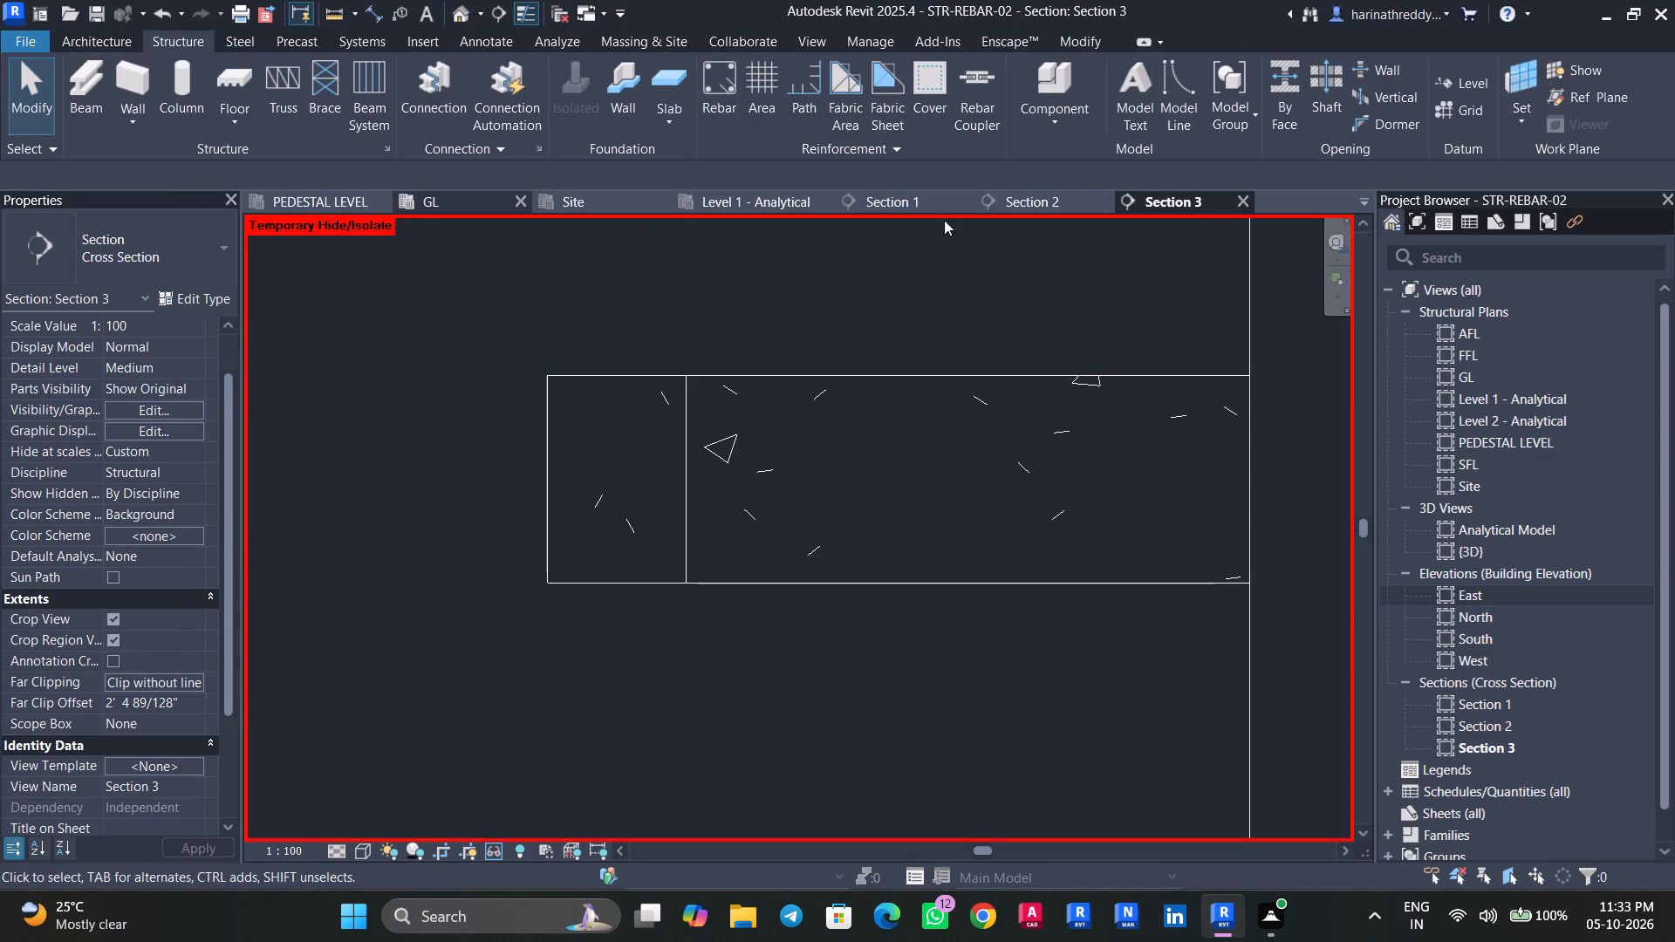
# In the GL plan, shift the Section 3 line off the corner column into the beam's span and go to its view.
pyautogui.doubleClick(1482, 372)
pyautogui.click(930, 698)
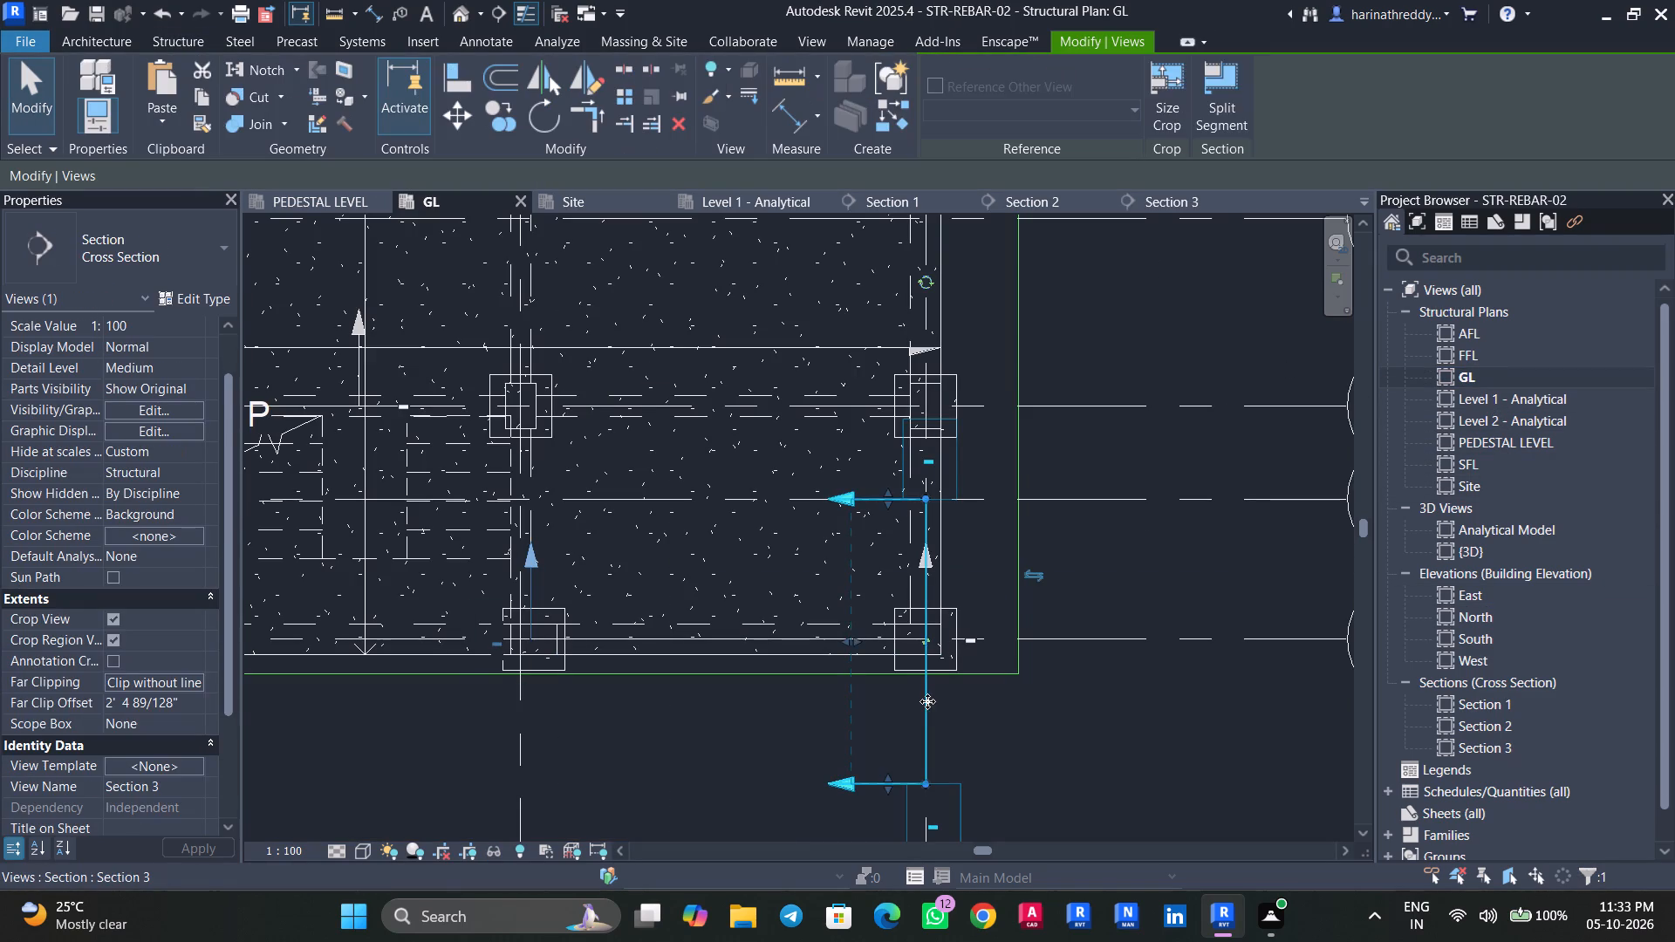
pyautogui.moveTo(927, 701); pyautogui.dragTo(828, 697)
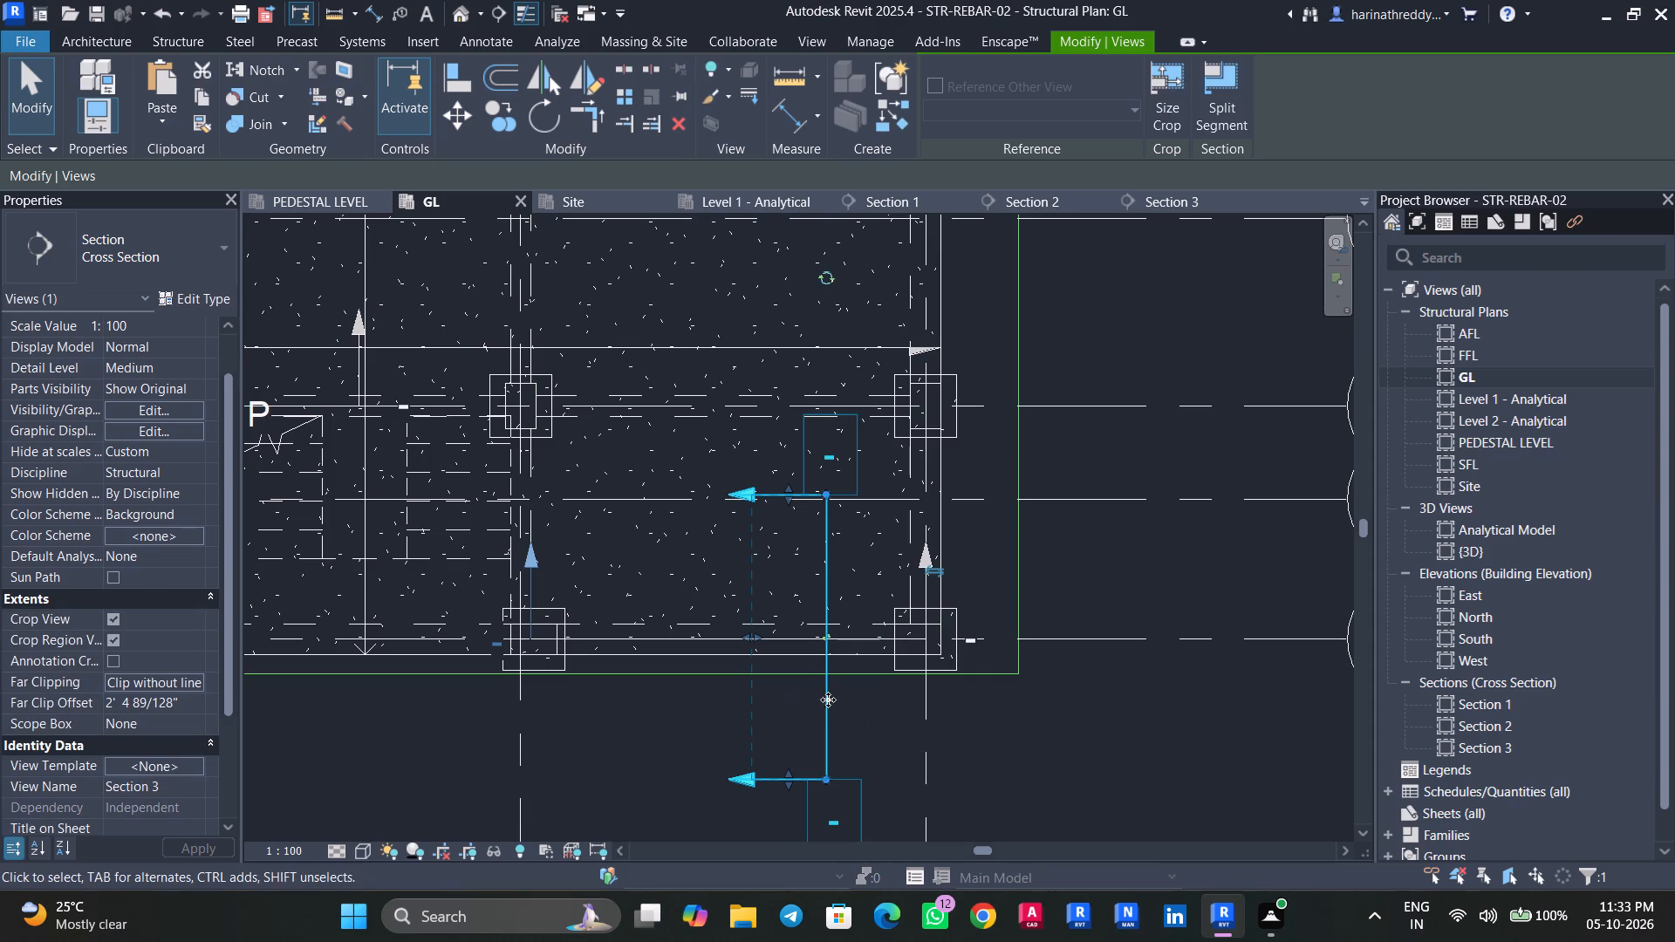
pyautogui.rightClick(823, 699)
pyautogui.click(887, 200)
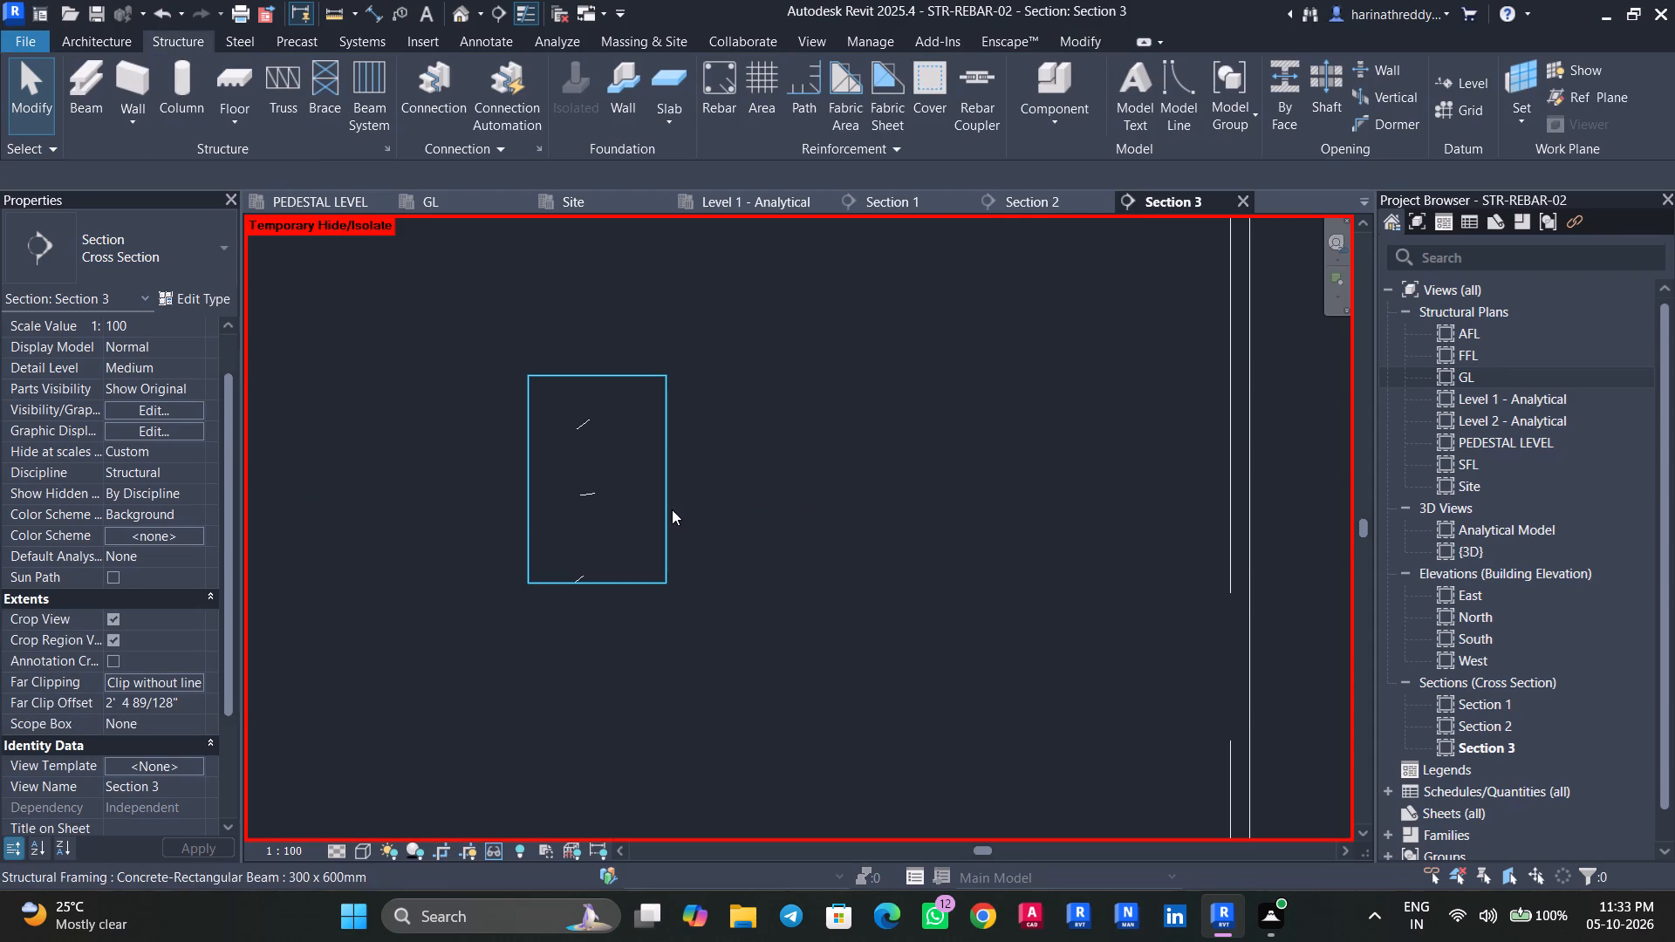
# Start rebar placement on the cut 300 x 600 mm GL beam, using Current Work Plane and Parallel to Cover.
pyautogui.click(672, 509)
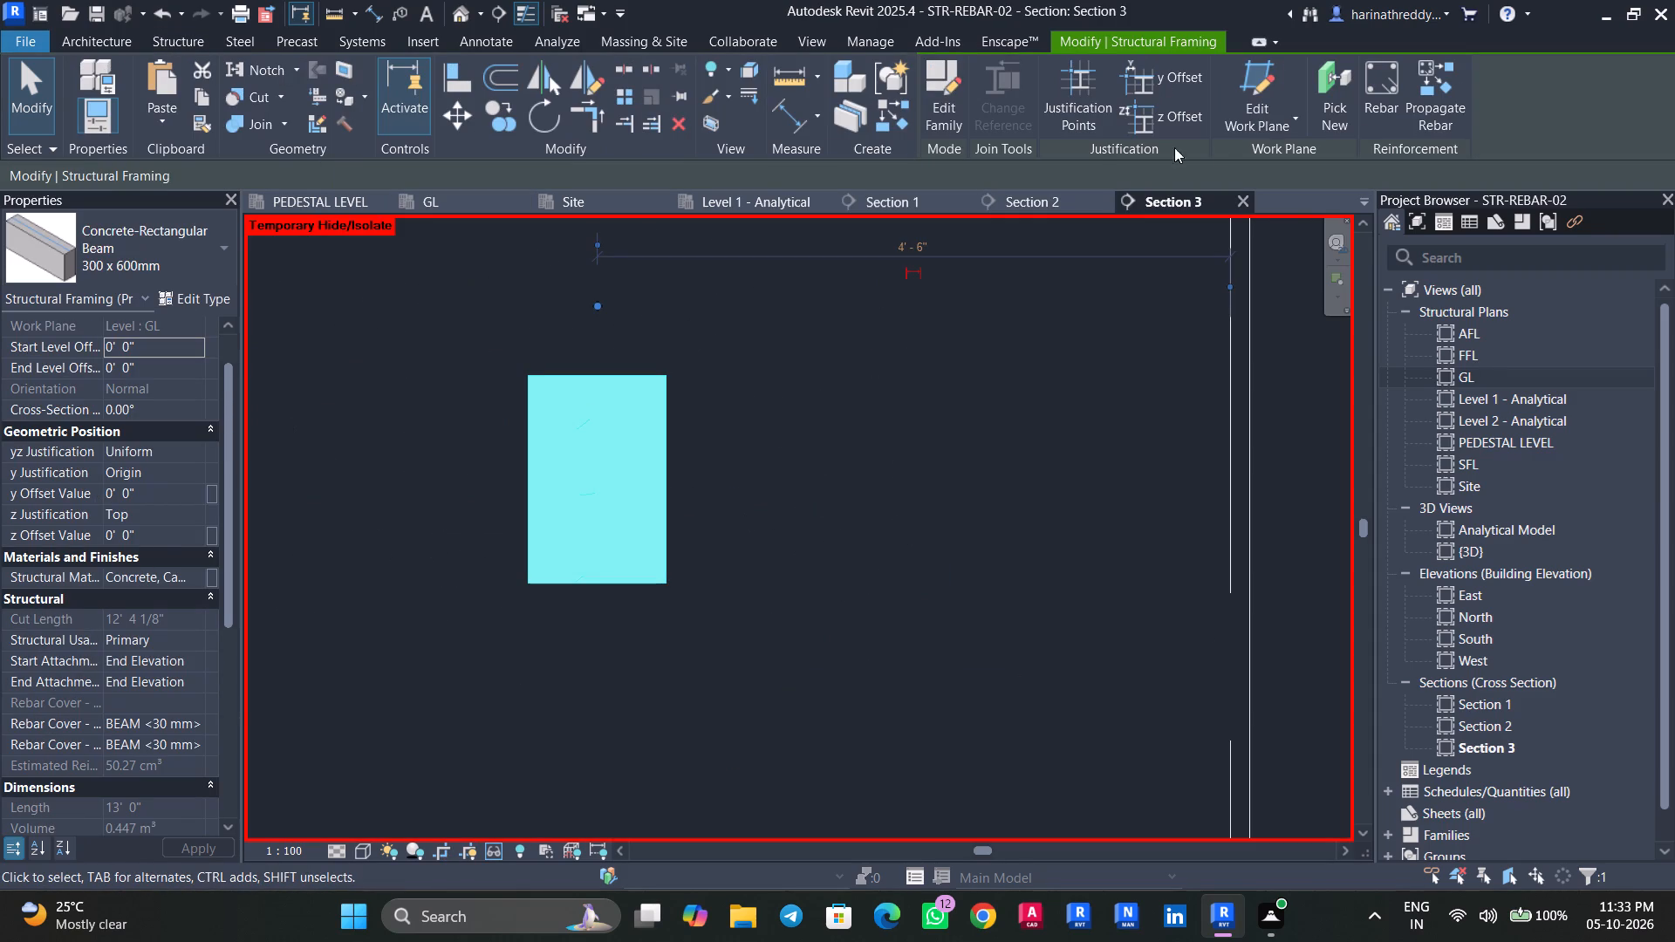
pyautogui.click(1377, 108)
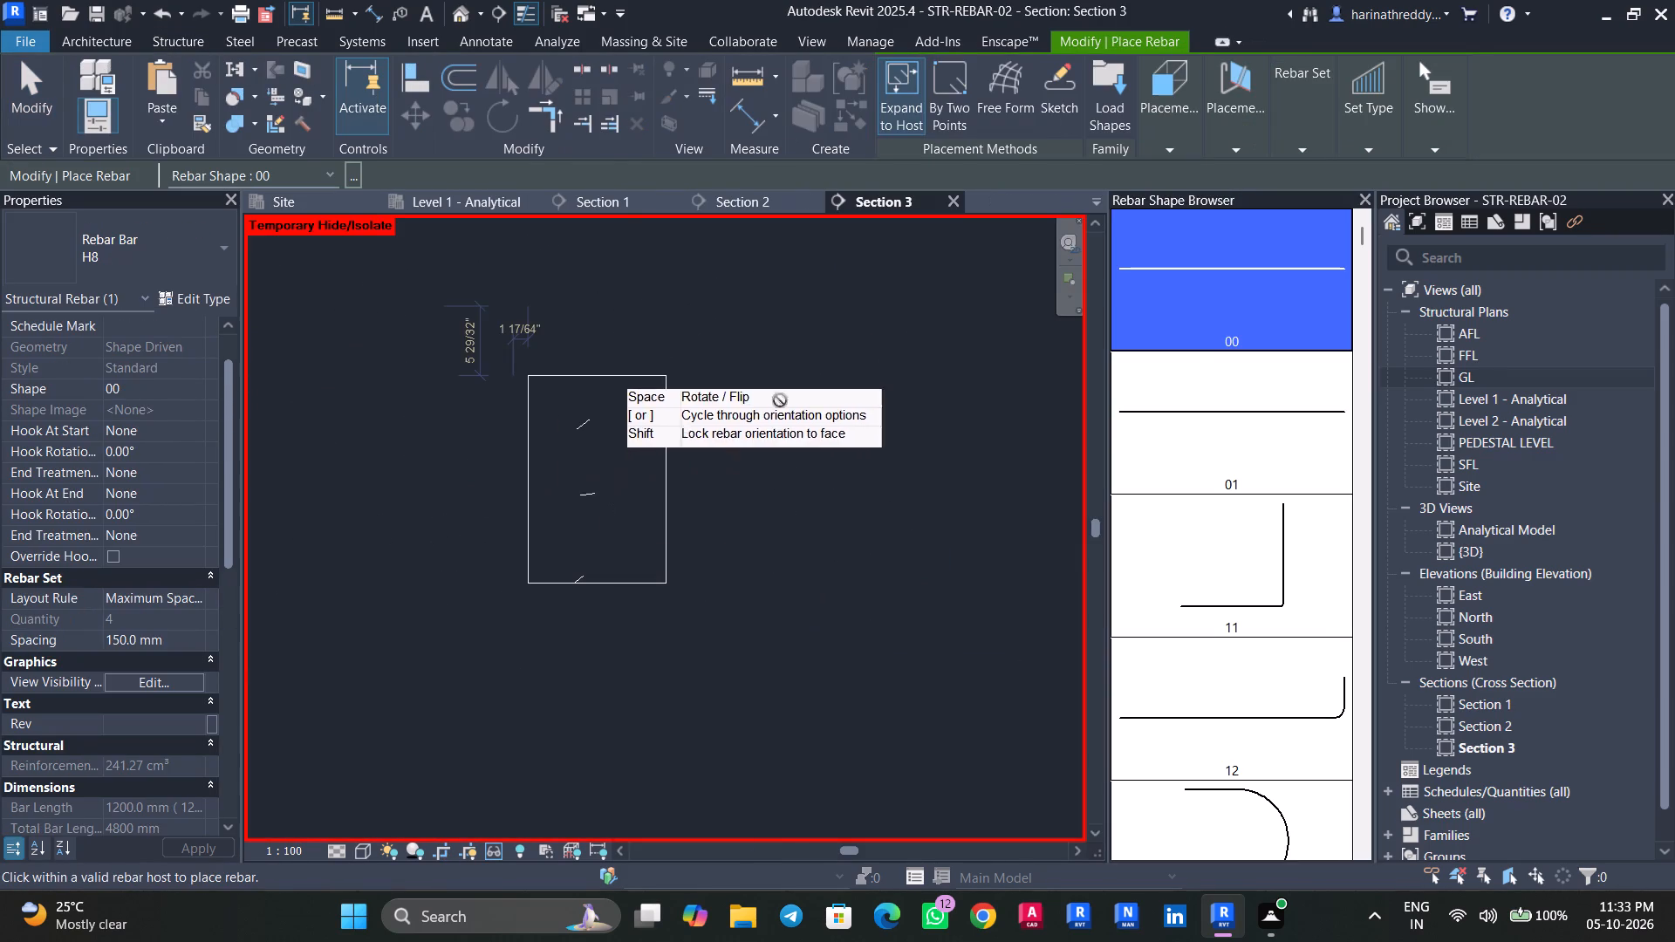
pyautogui.click(1180, 138)
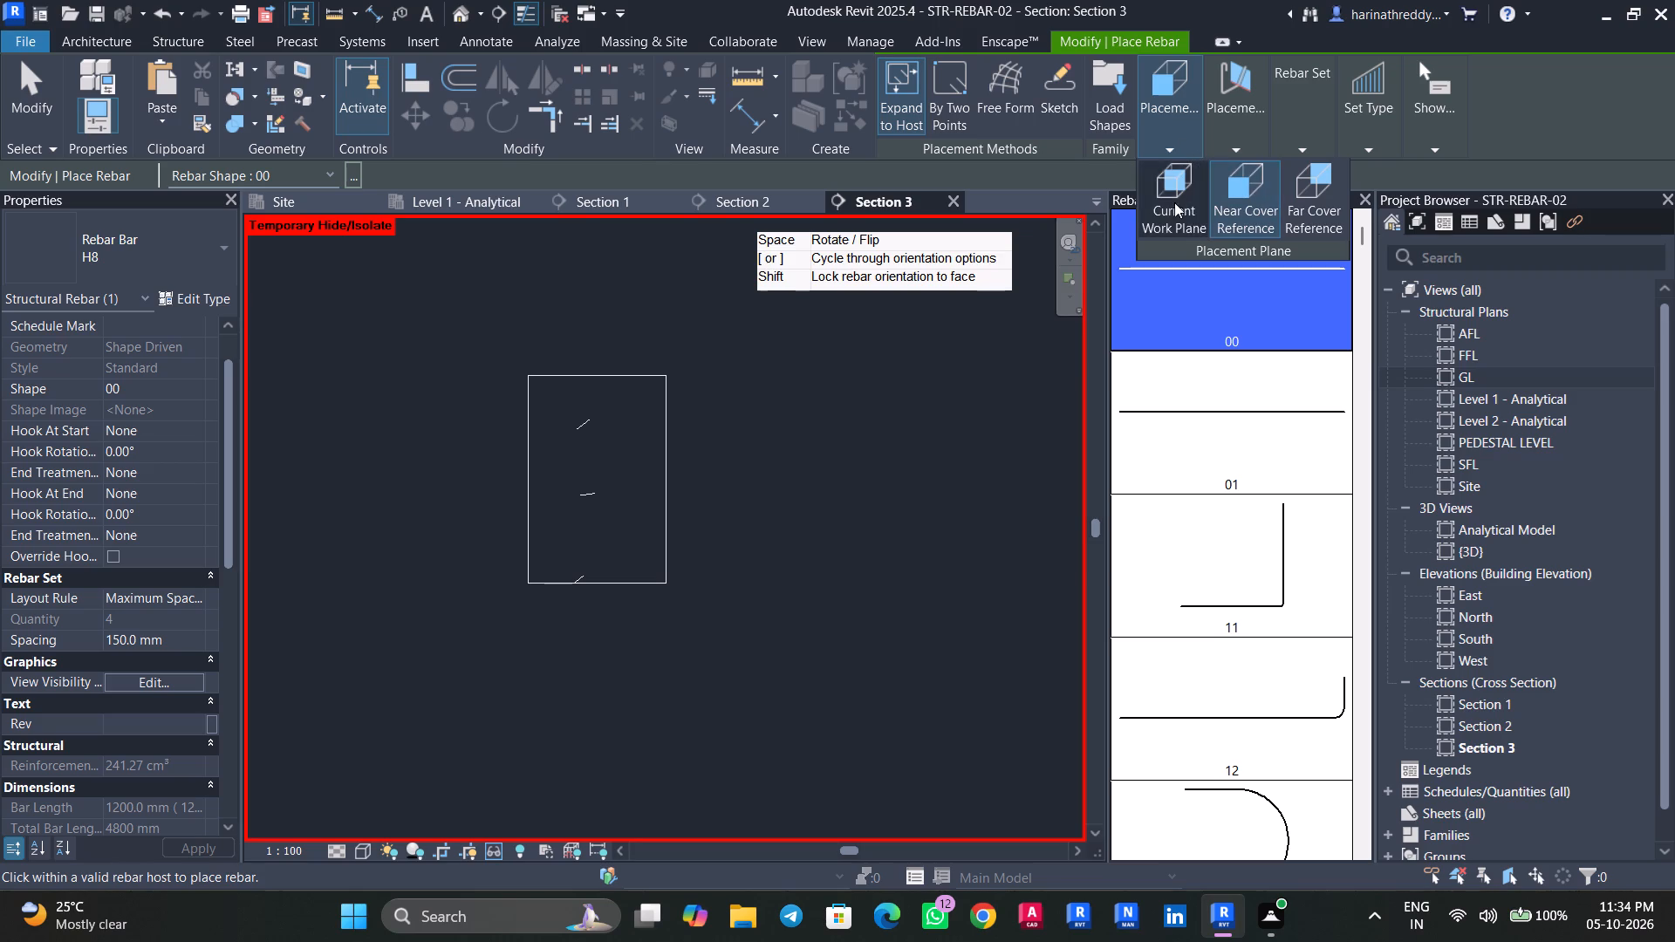
pyautogui.click(1161, 208)
pyautogui.scroll(3, 566, 414)
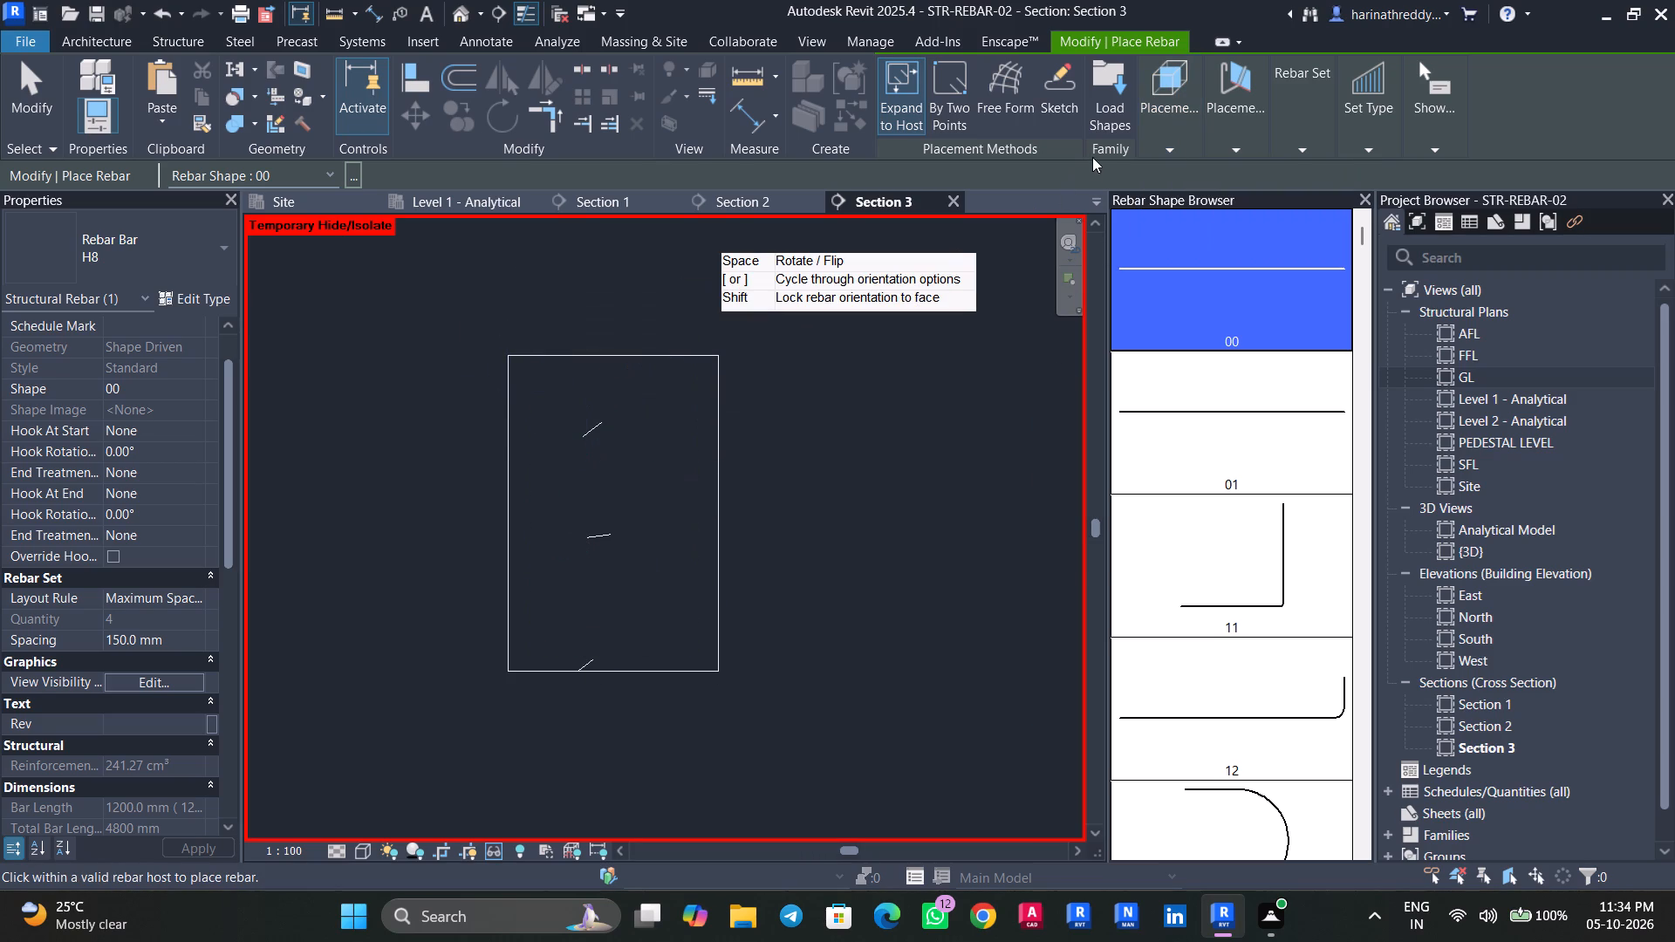
pyautogui.click(1172, 142)
pyautogui.click(1216, 138)
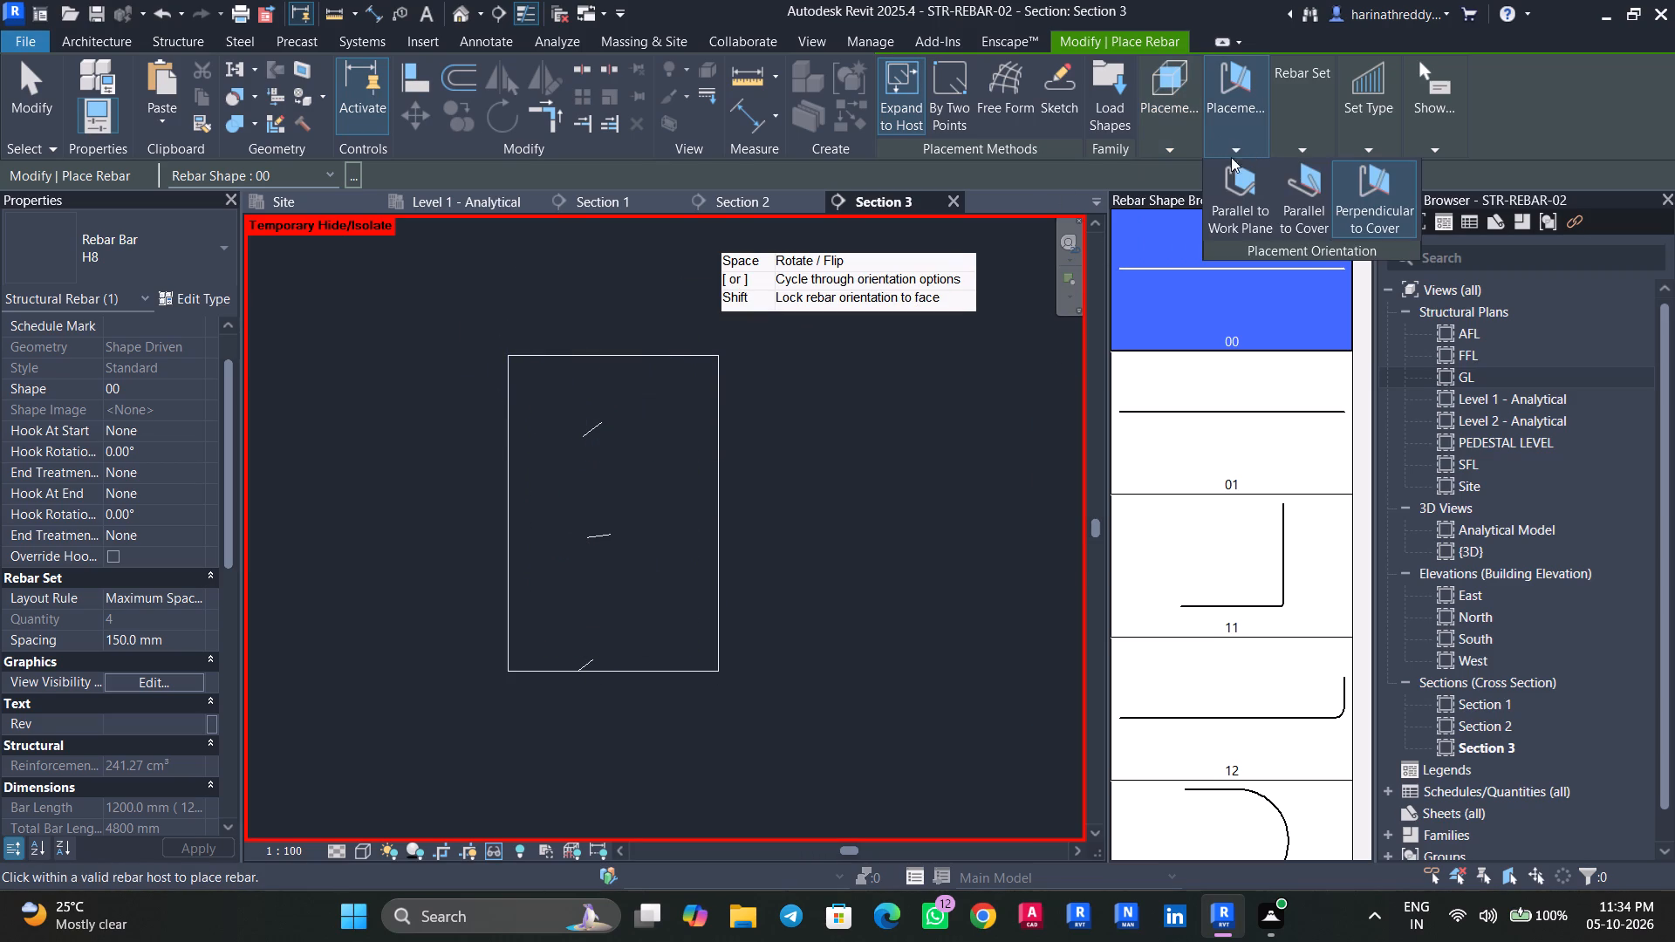
pyautogui.click(1252, 194)
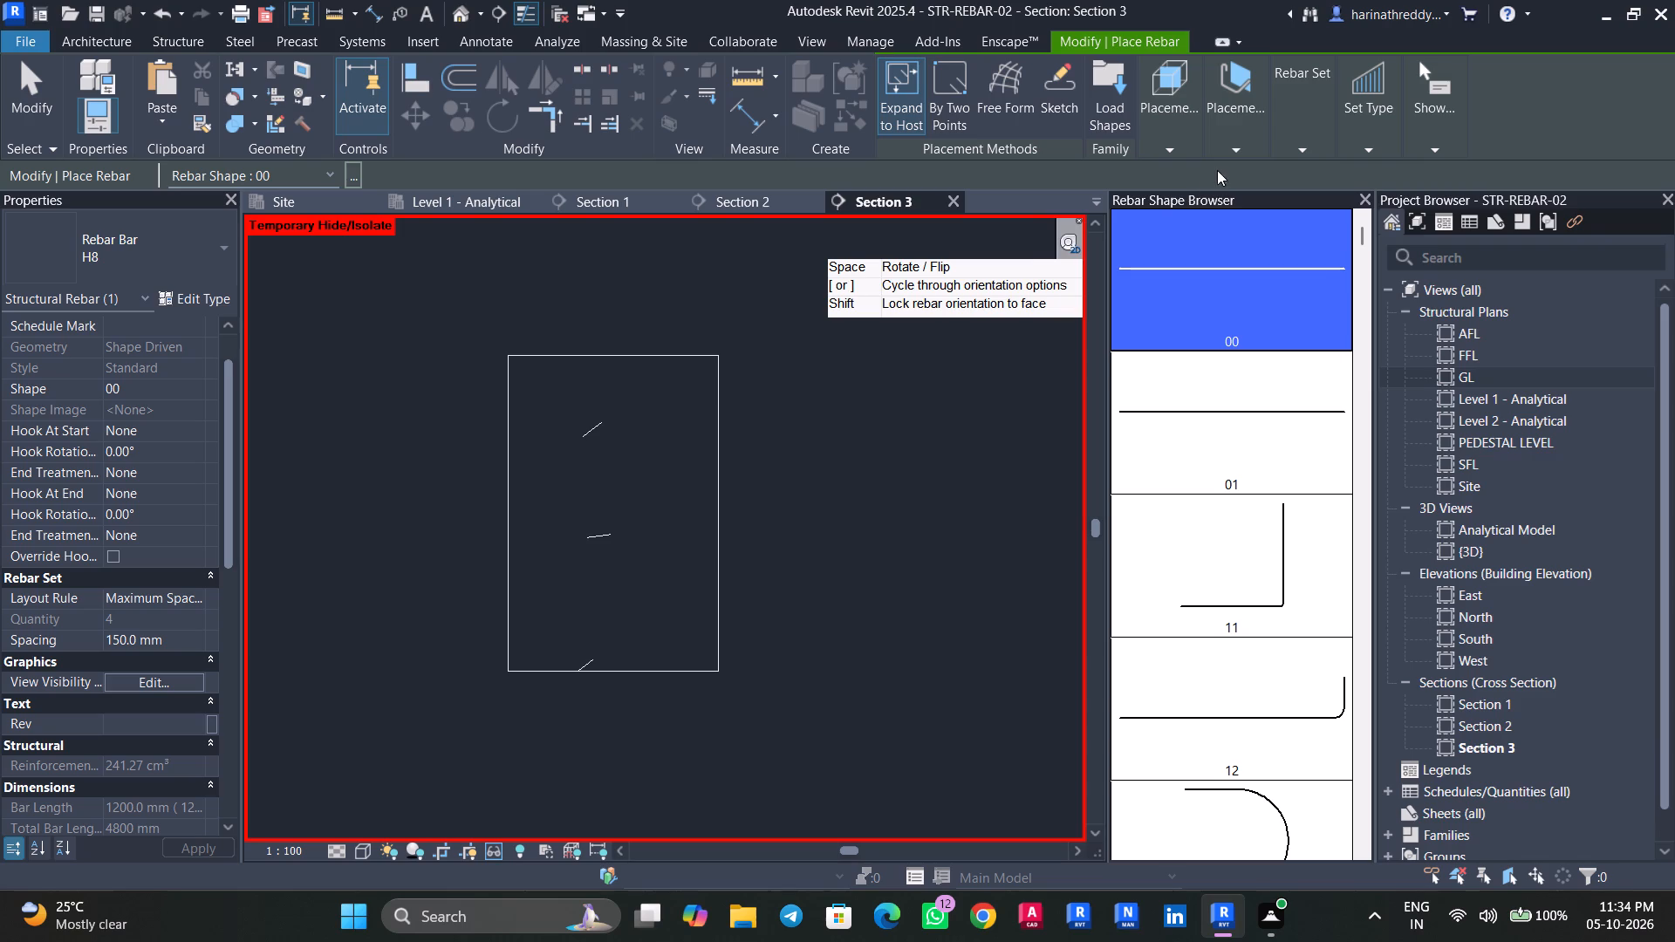
pyautogui.click(1227, 152)
pyautogui.click(1319, 203)
# Place two straight H12 bar sets (shape 00, 150 mm maximum spacing) across the GL beam, one near its top face and one near its bottom.
pyautogui.scroll(2, 629, 380)
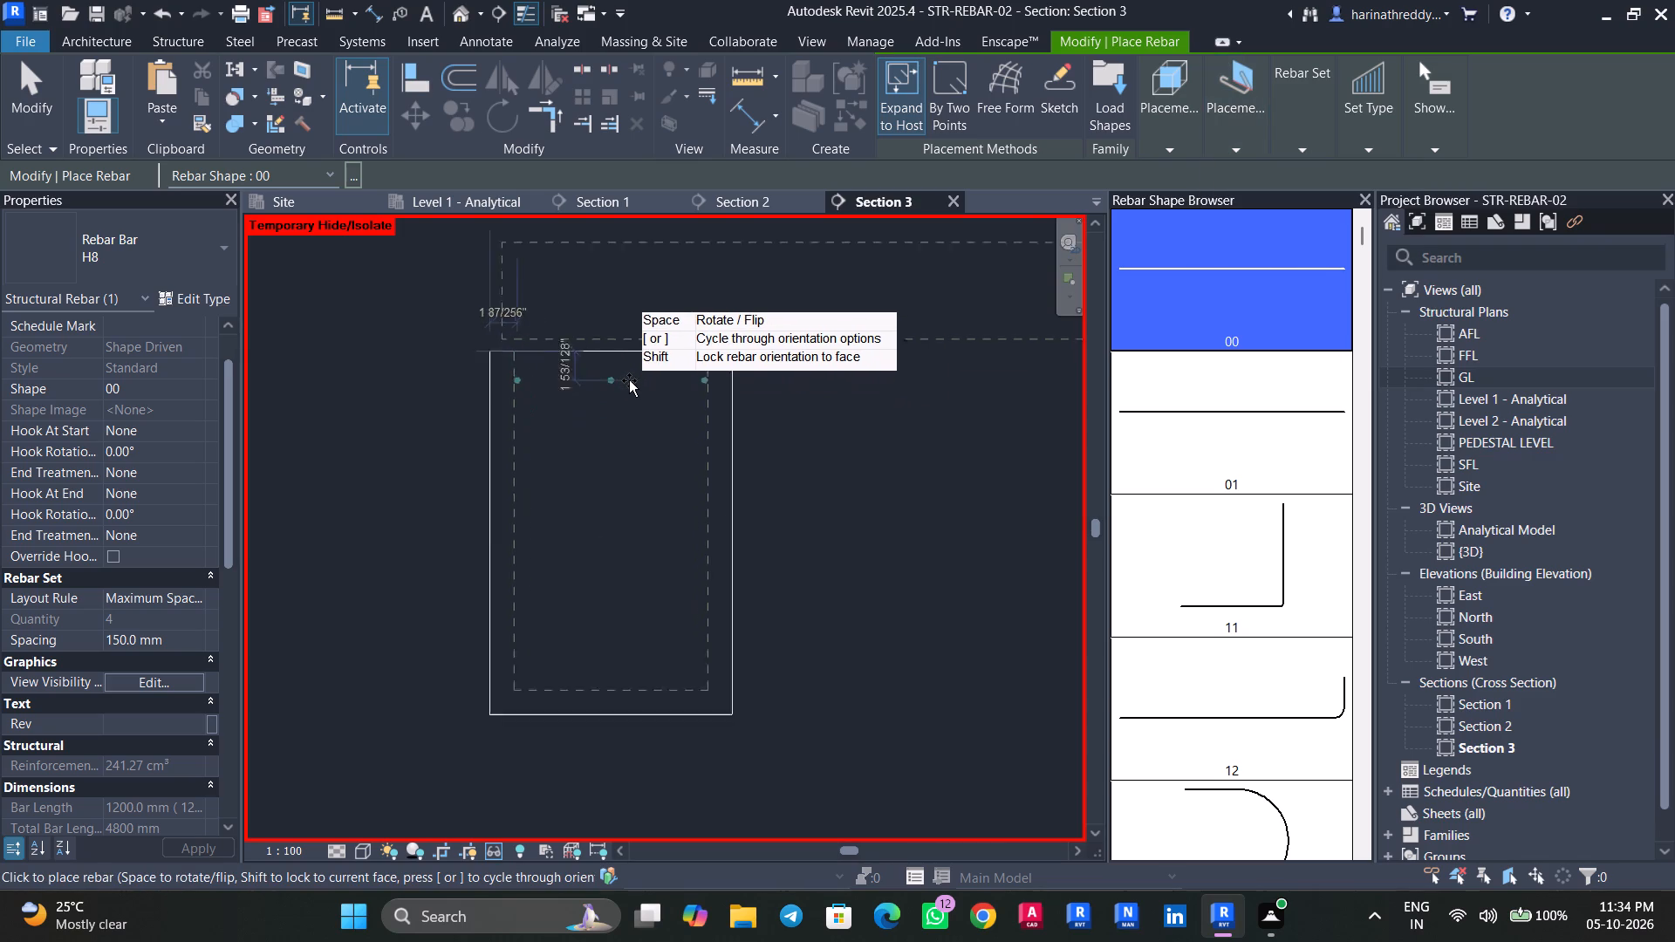
pyautogui.scroll(1, 629, 380)
pyautogui.click(200, 253)
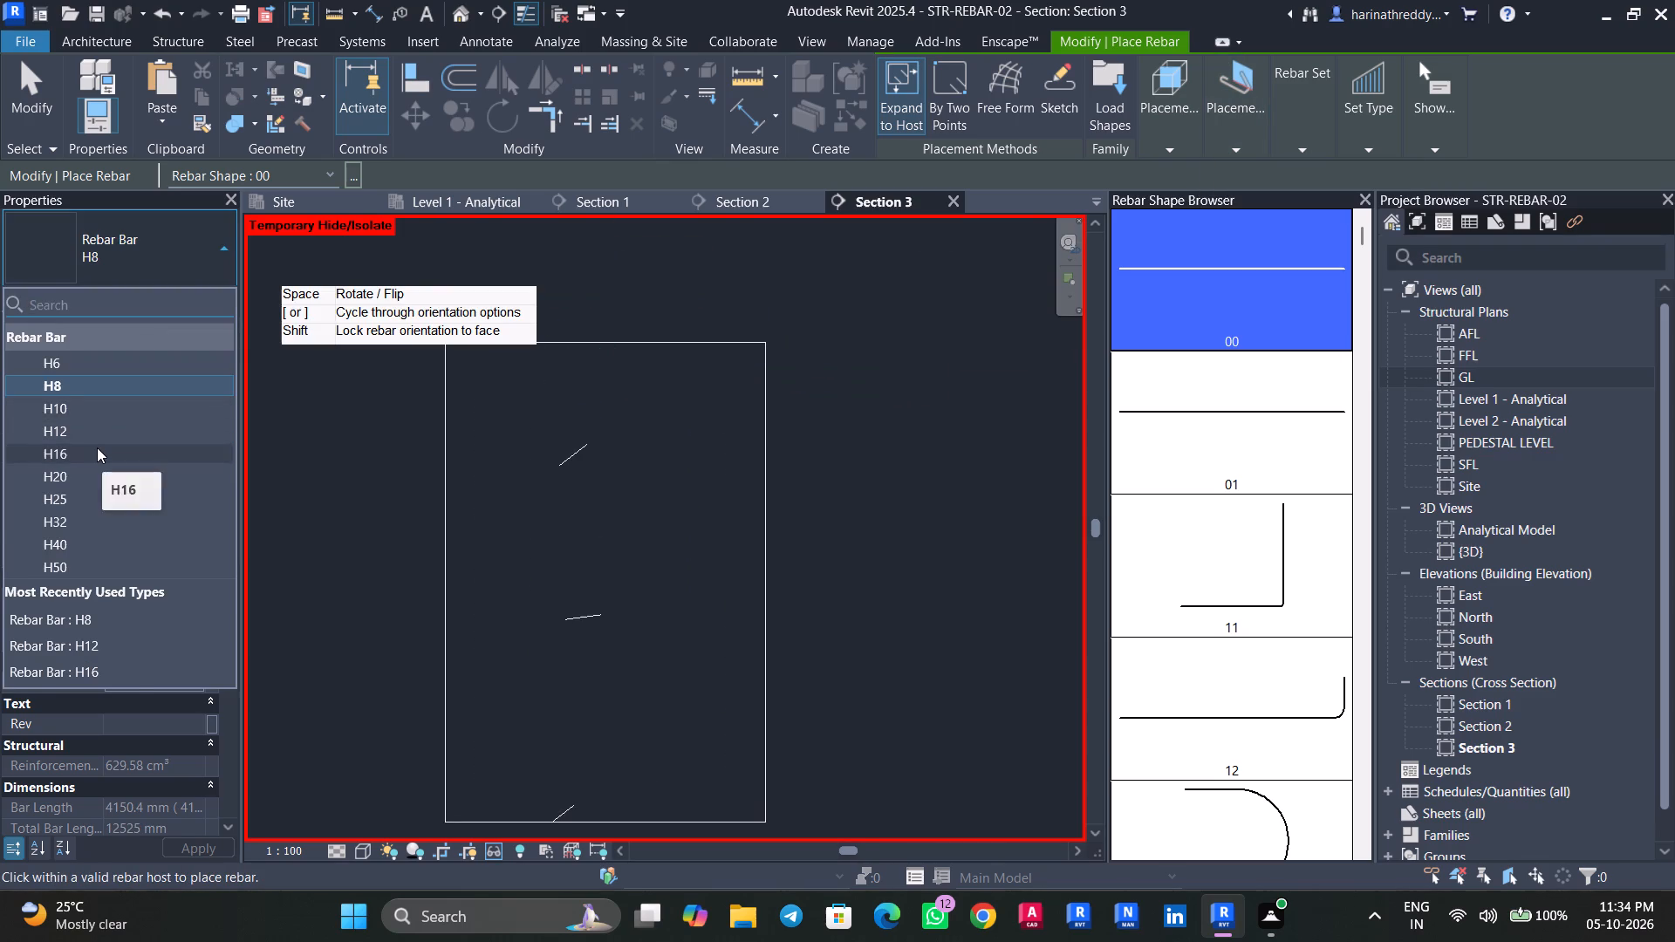
pyautogui.click(97, 447)
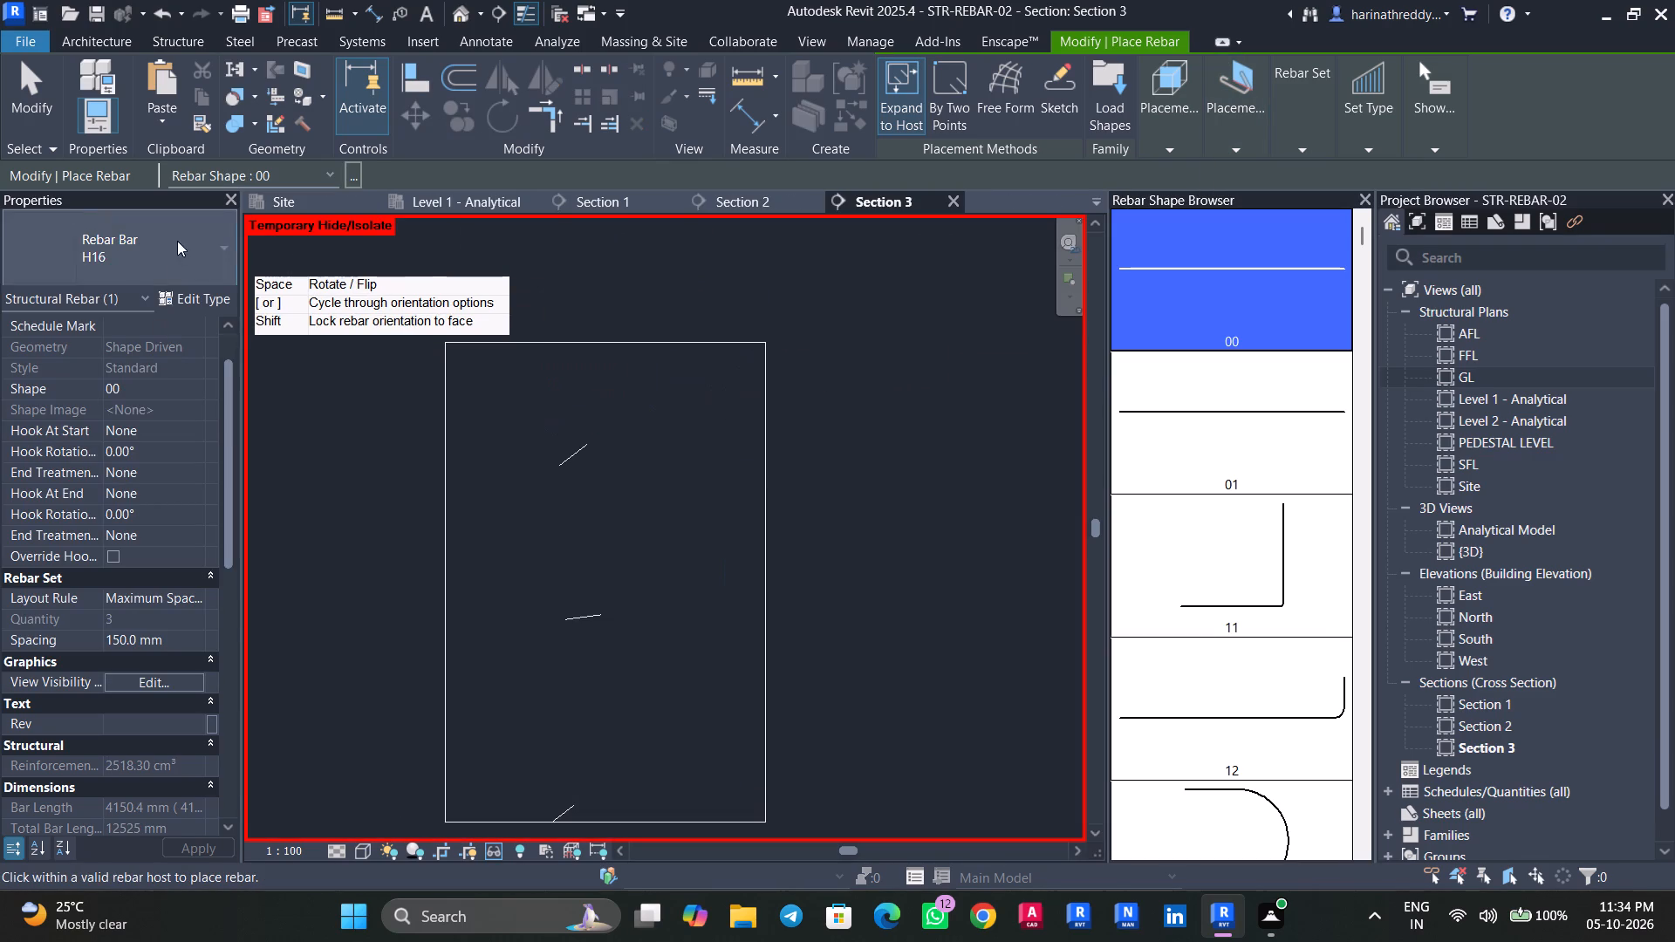
pyautogui.click(177, 241)
pyautogui.click(113, 429)
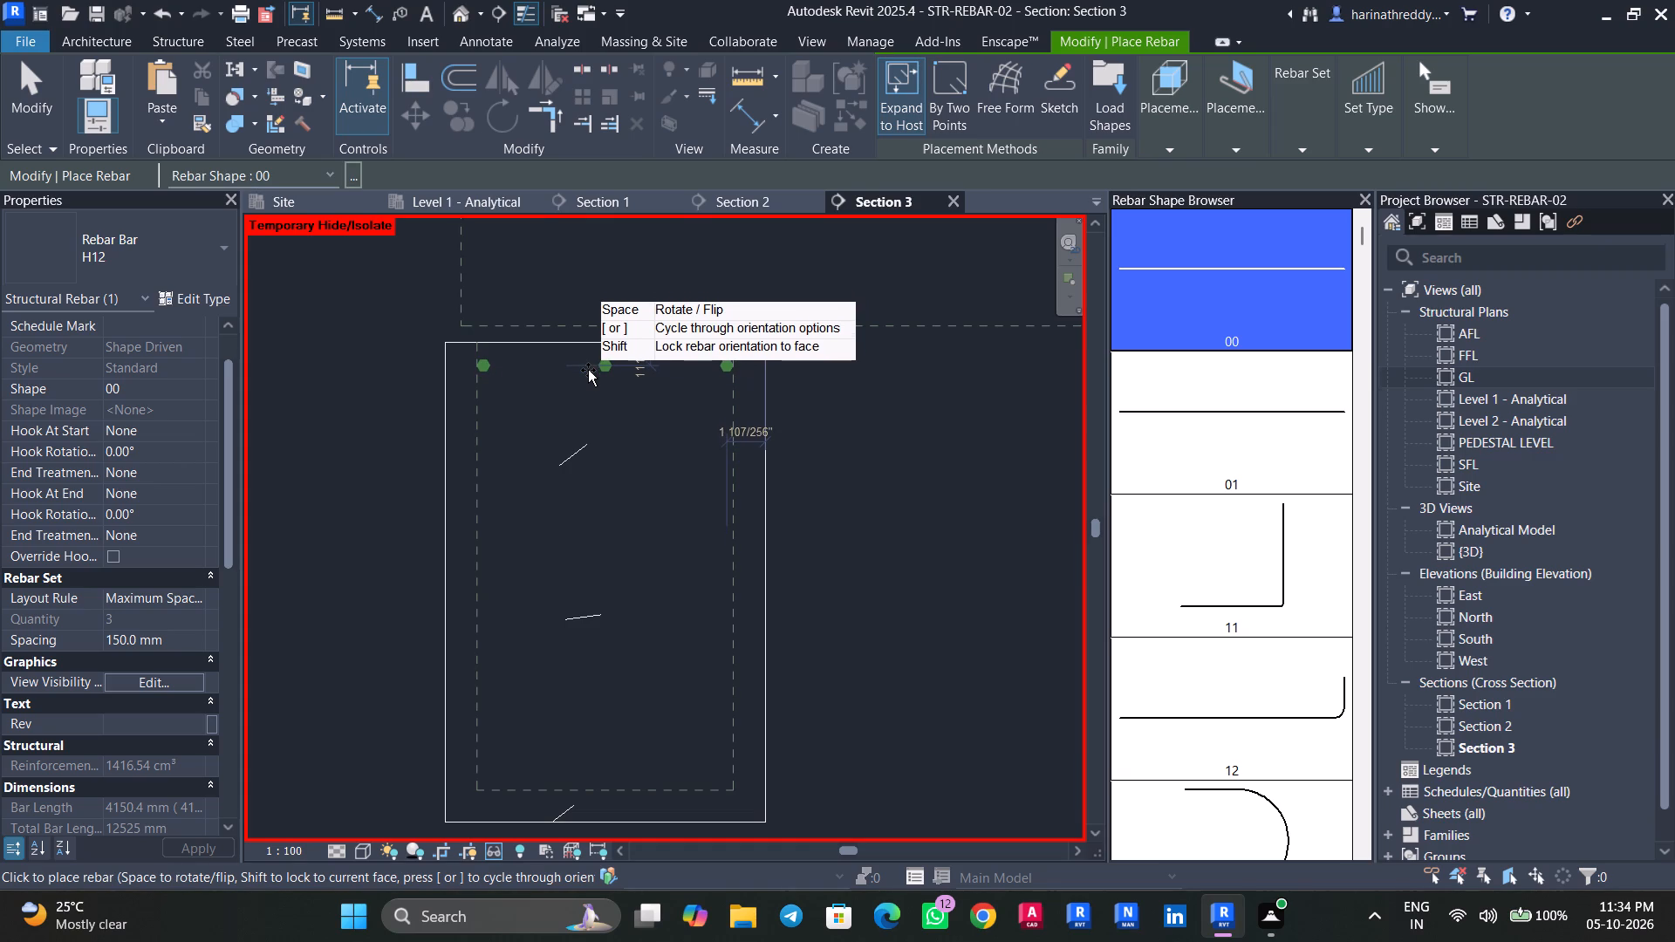
pyautogui.click(588, 370)
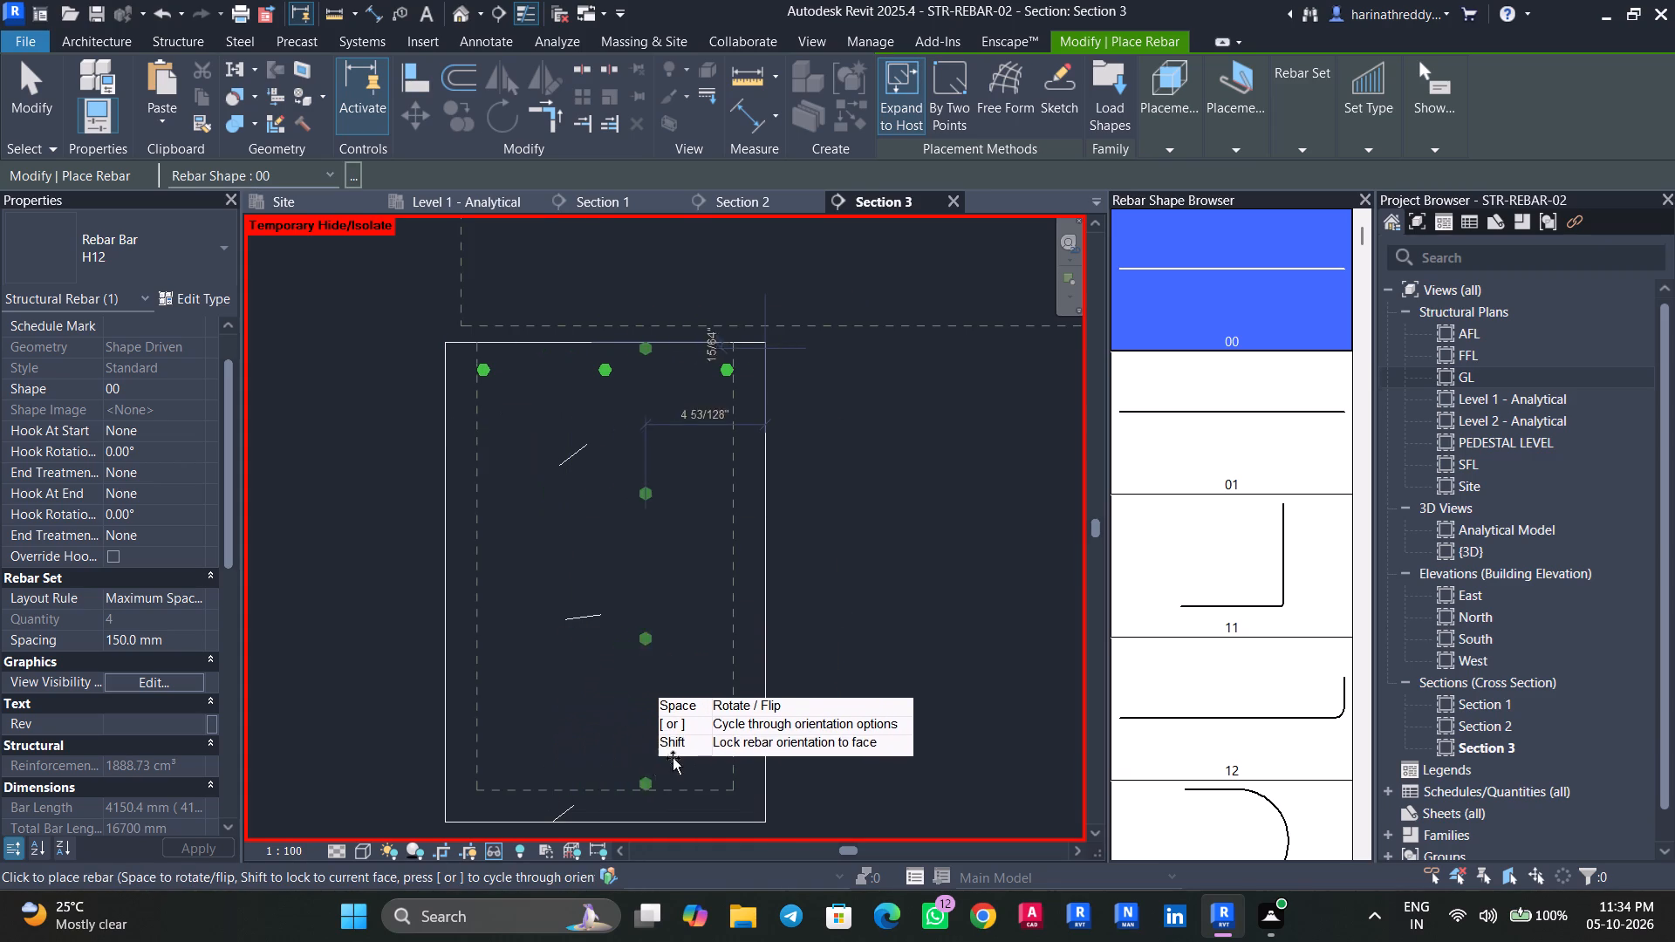
pyautogui.click(489, 765)
pyautogui.press('Escape')
pyautogui.press('Escape')
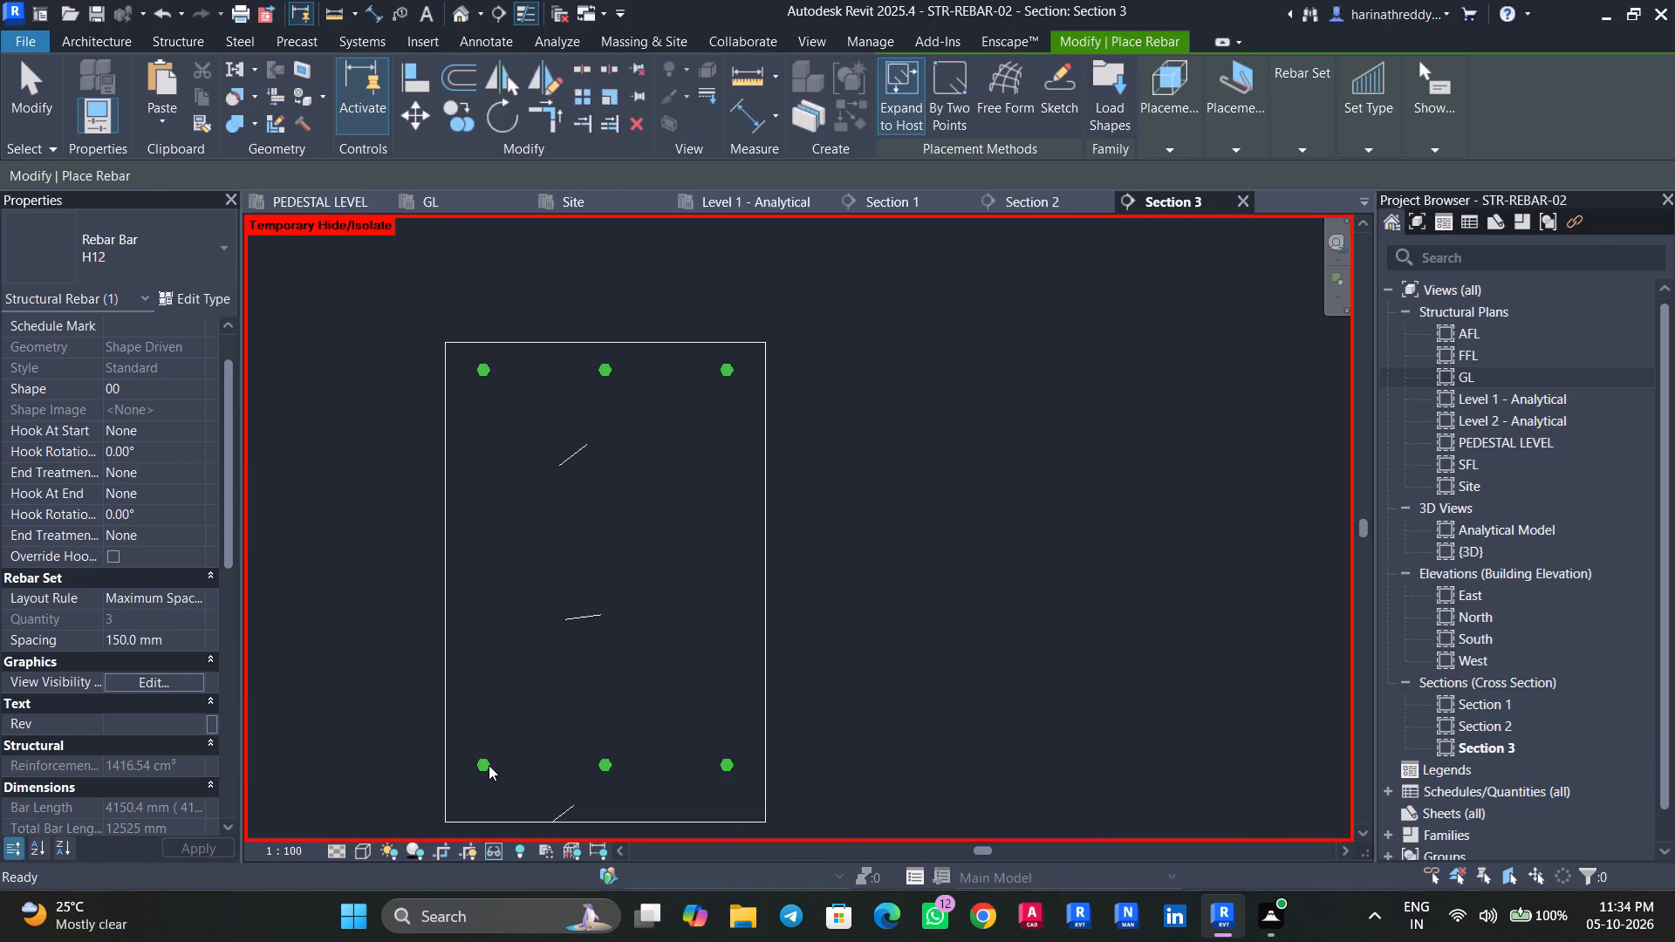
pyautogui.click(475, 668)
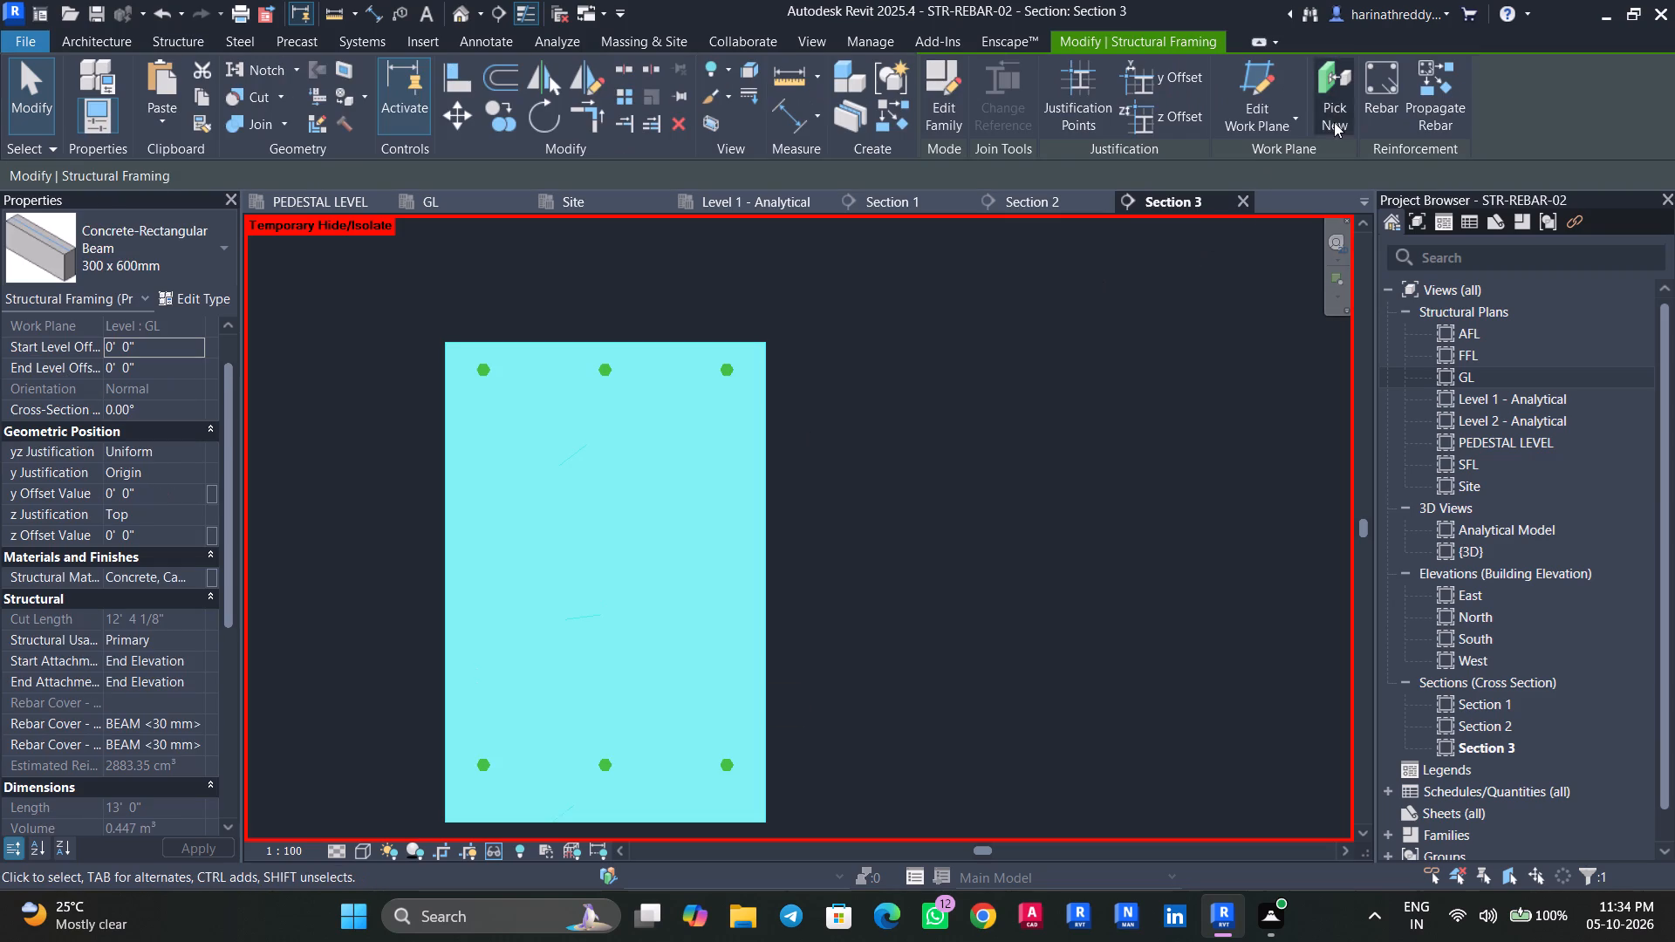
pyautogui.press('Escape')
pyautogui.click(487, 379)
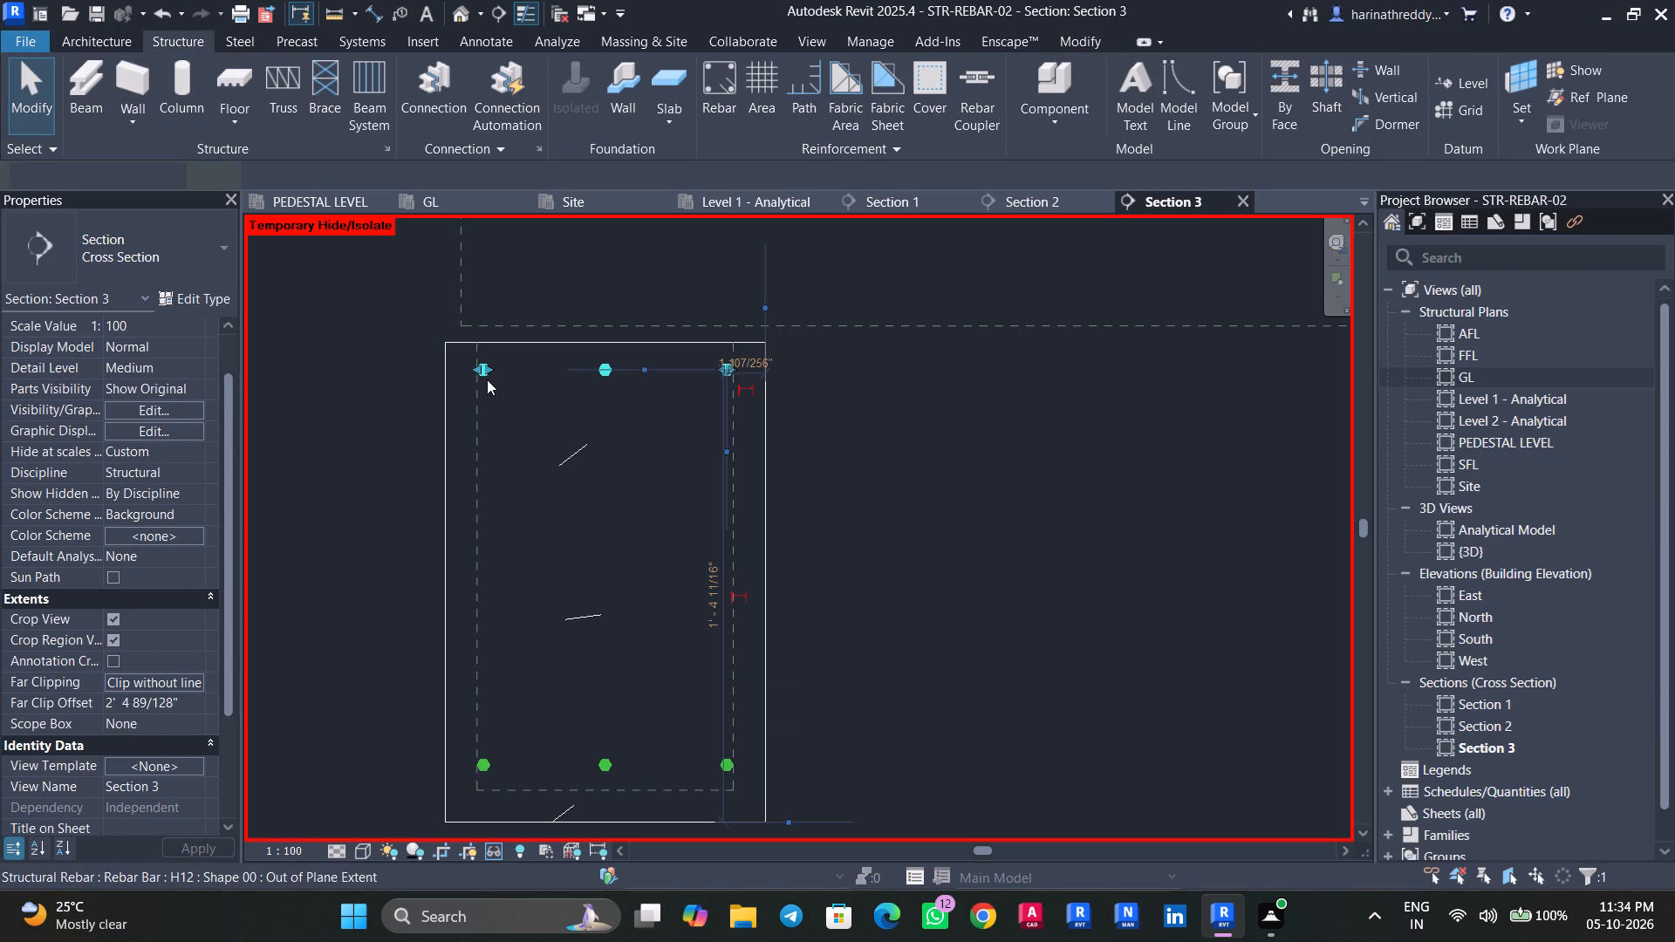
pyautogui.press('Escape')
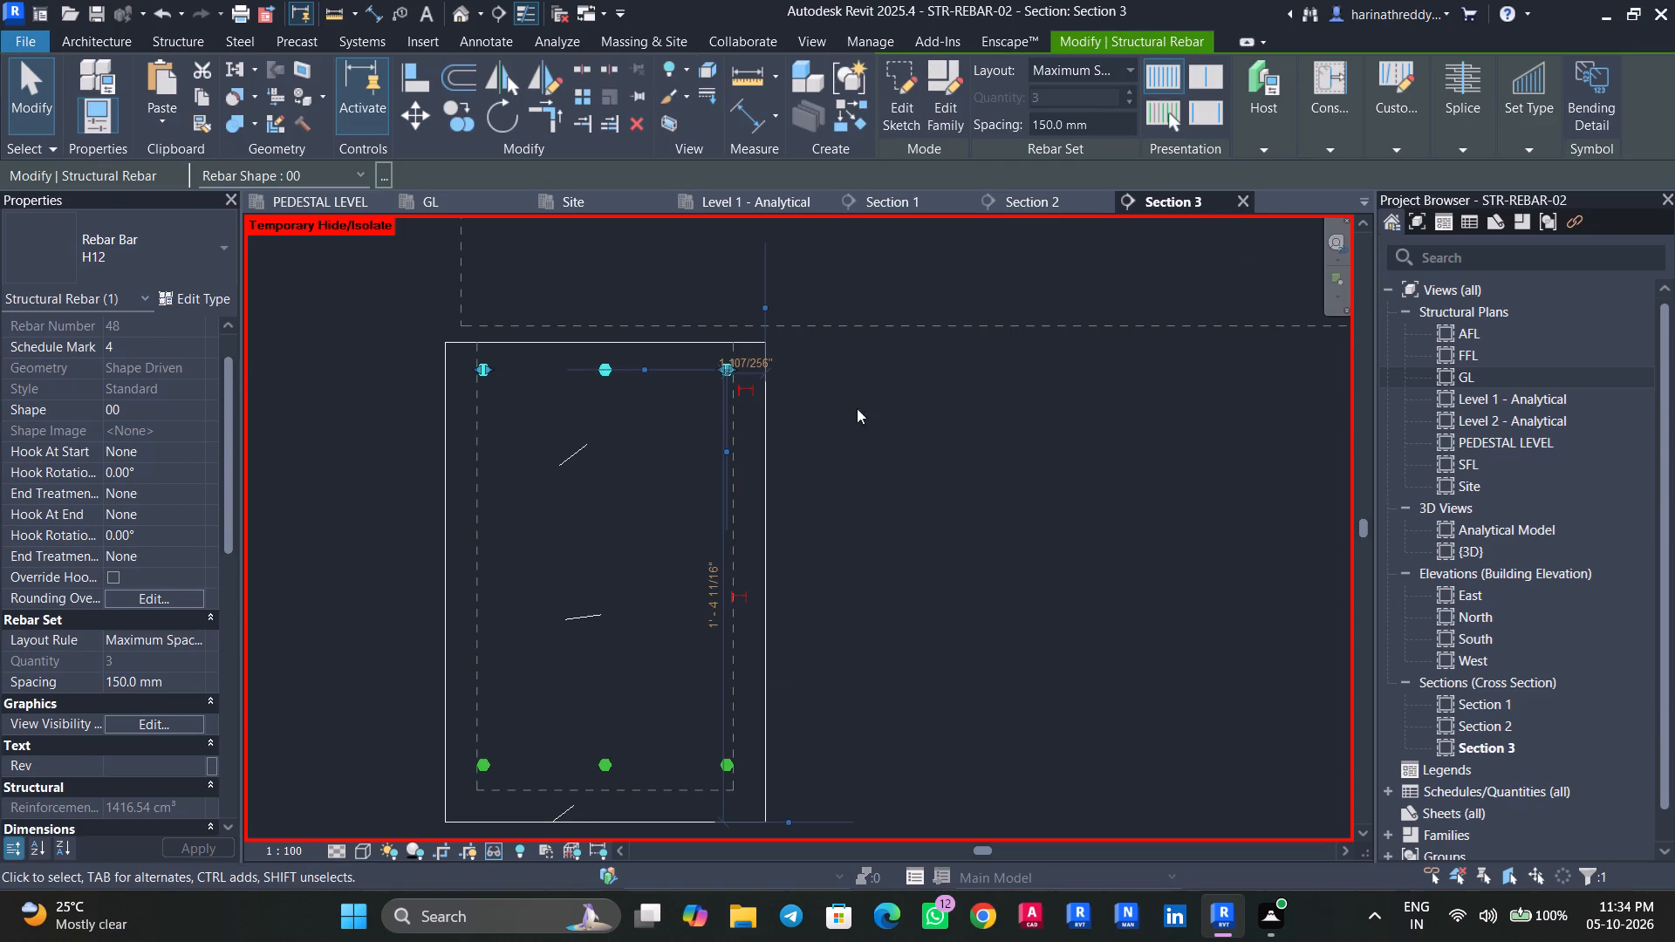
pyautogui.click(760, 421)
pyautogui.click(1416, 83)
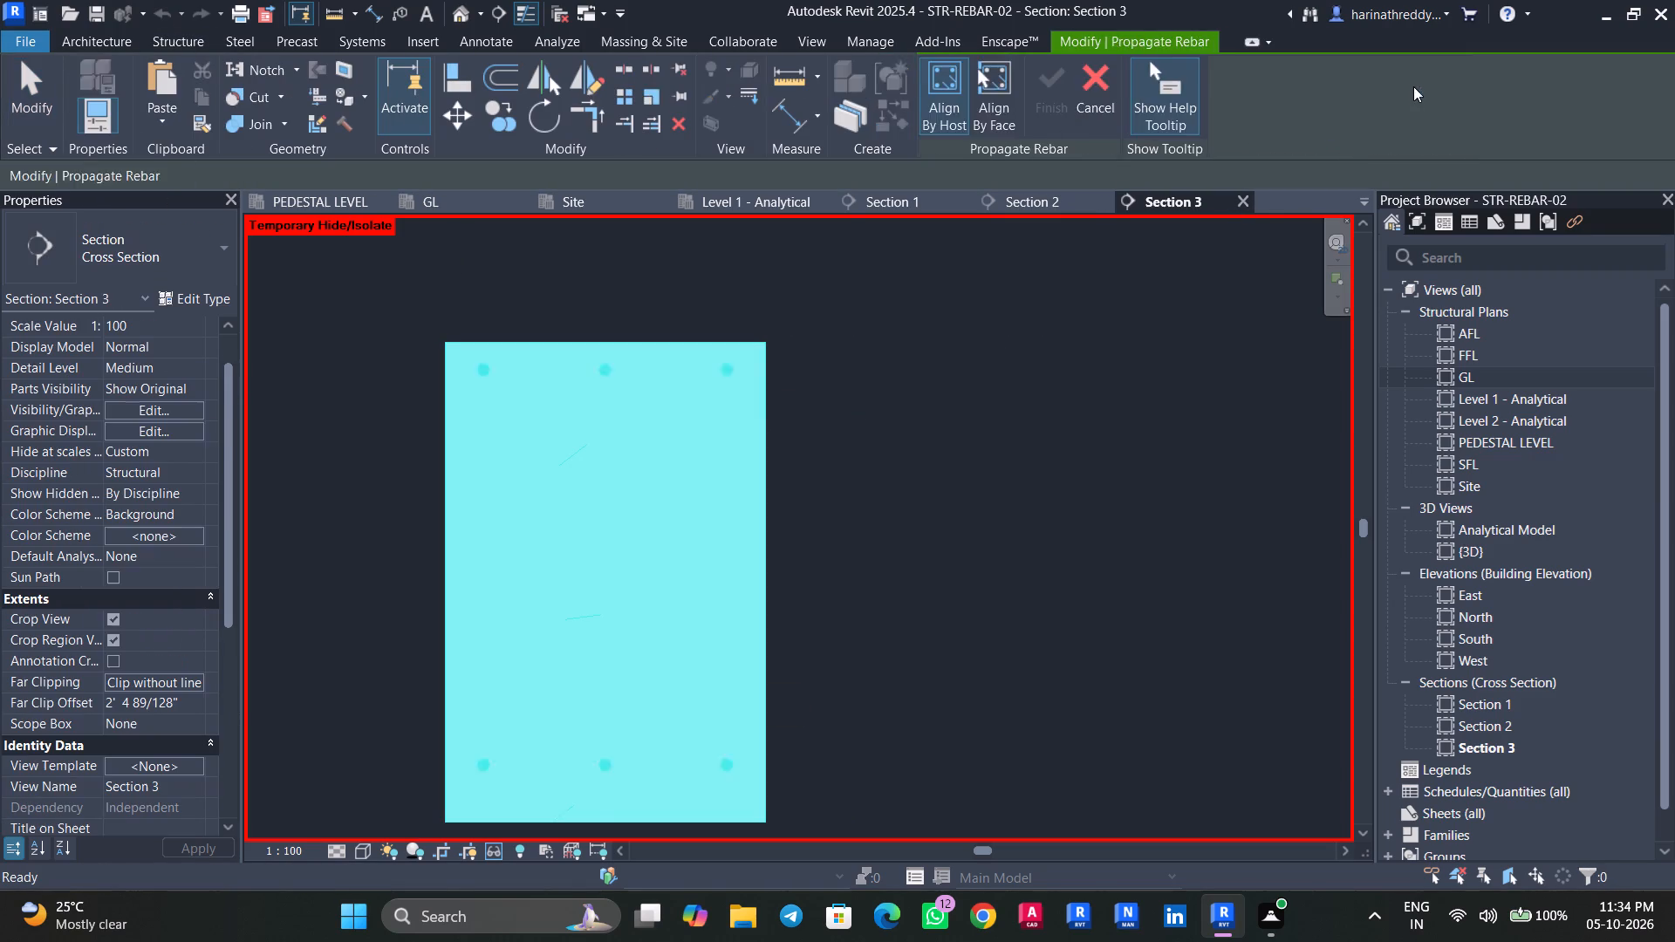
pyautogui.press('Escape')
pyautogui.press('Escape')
# Place an H12 shape 52 stirrup set at 150 mm maximum spacing in the GL beam, oriented in the section plane.
pyautogui.click(769, 383)
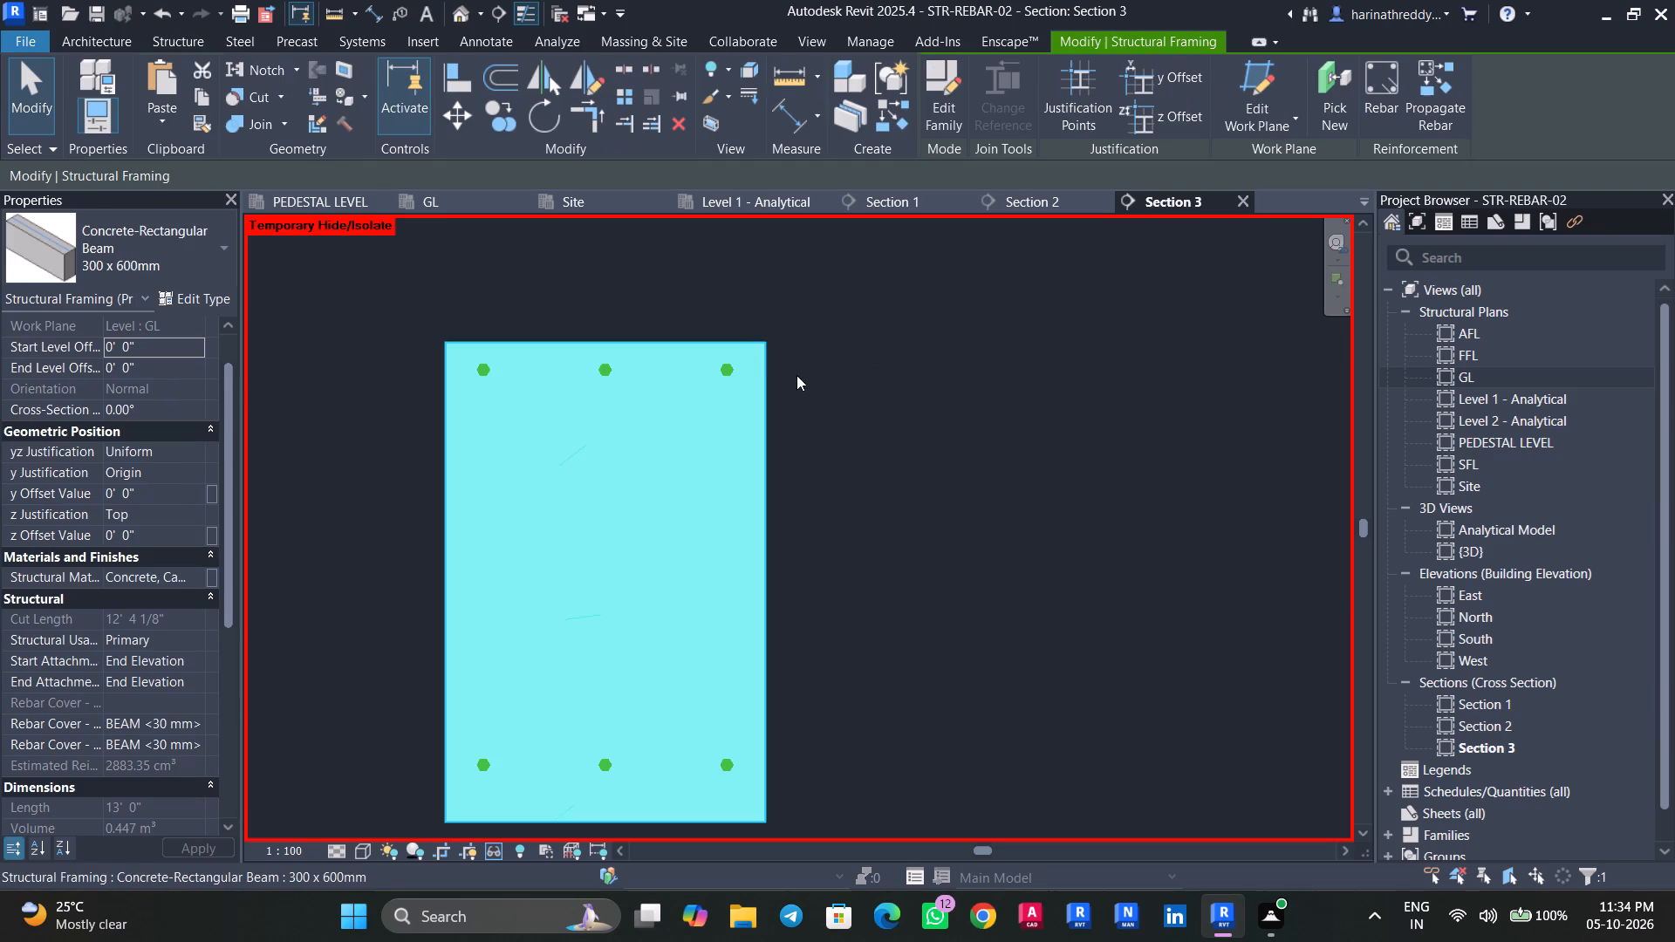
pyautogui.click(1377, 113)
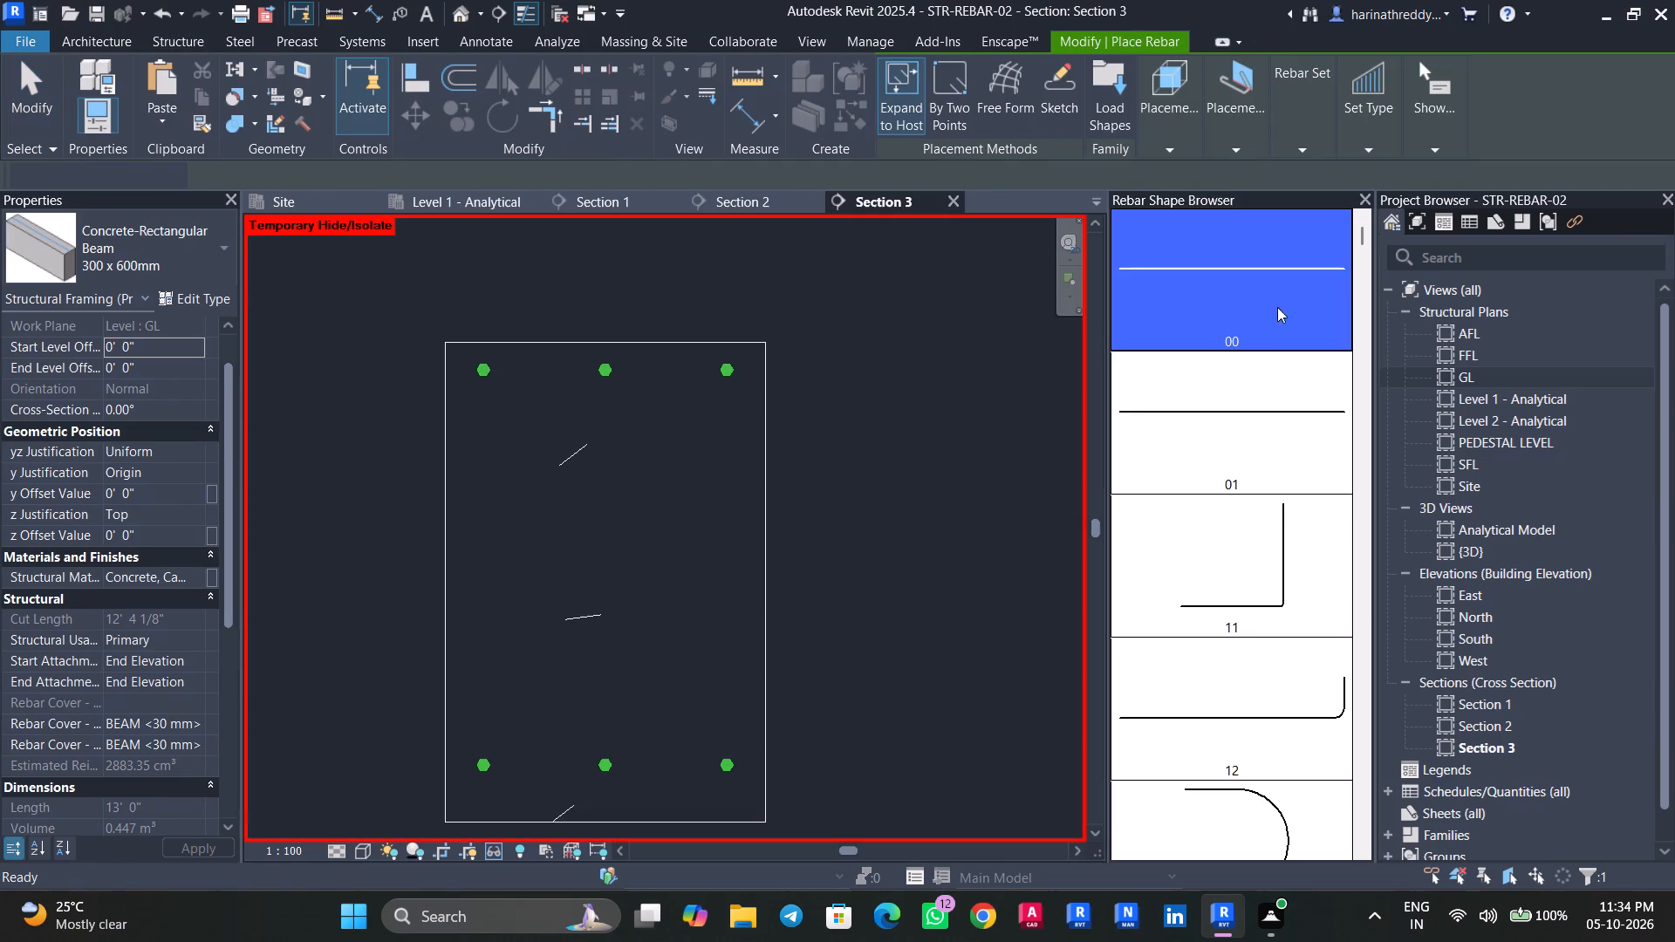
pyautogui.scroll(-20, 1234, 455)
pyautogui.scroll(-4, 1234, 455)
pyautogui.scroll(1, 1226, 474)
pyautogui.scroll(-8, 1226, 474)
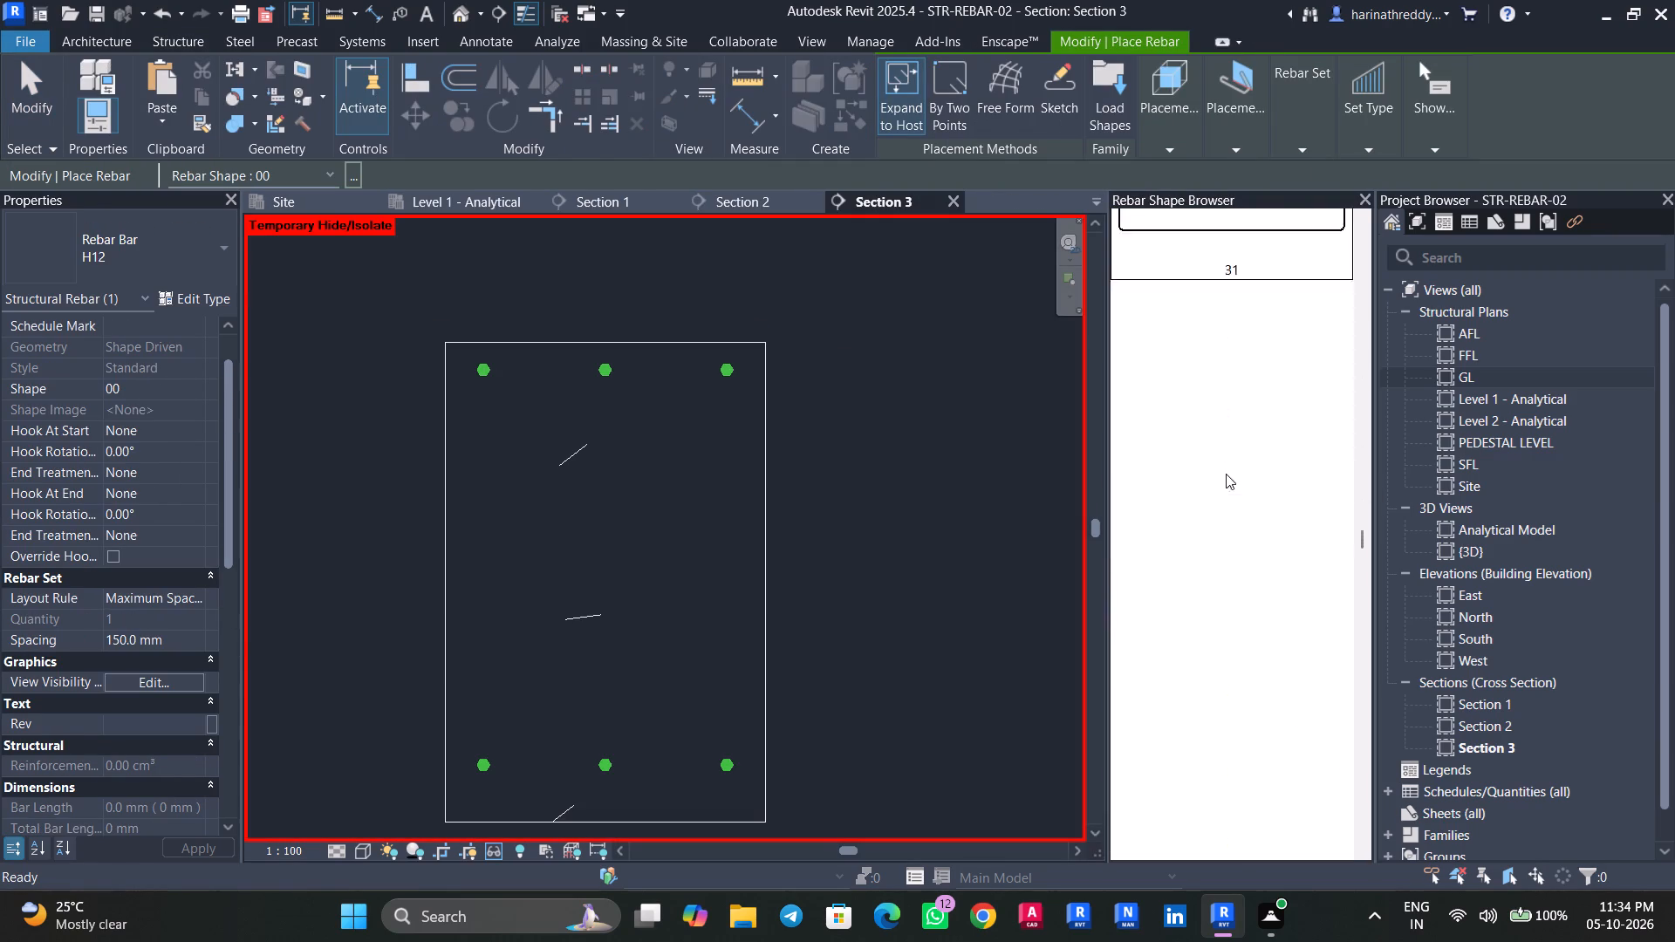
pyautogui.scroll(-20, 1226, 474)
pyautogui.scroll(-3, 1226, 474)
pyautogui.click(1234, 427)
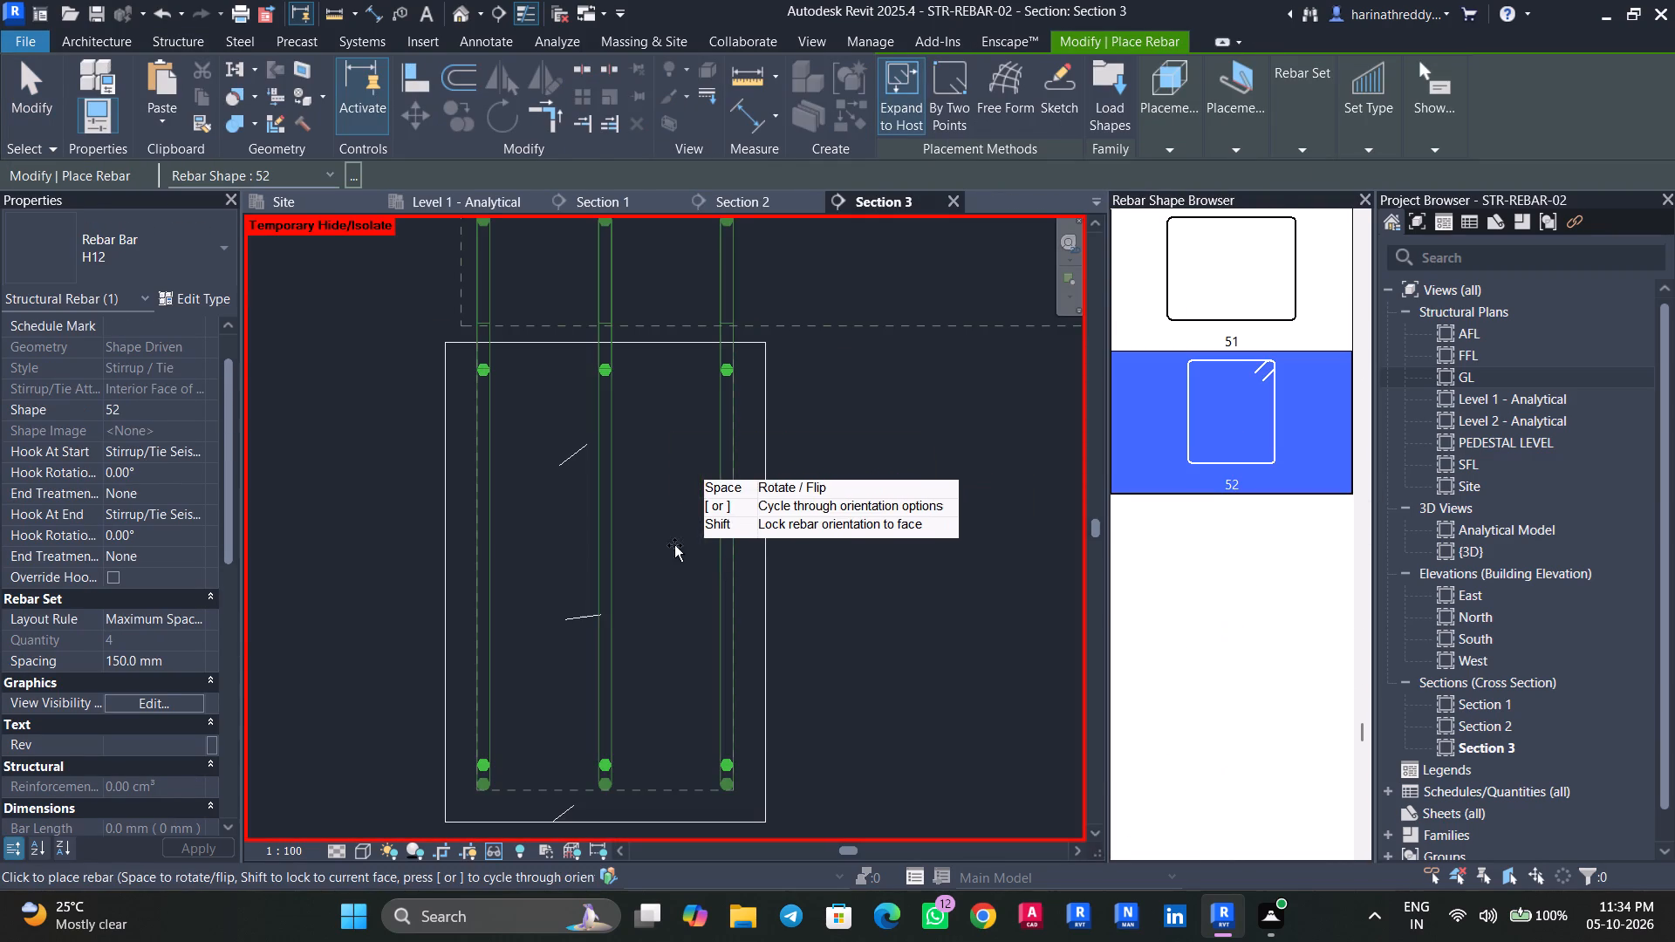
pyautogui.click(1164, 143)
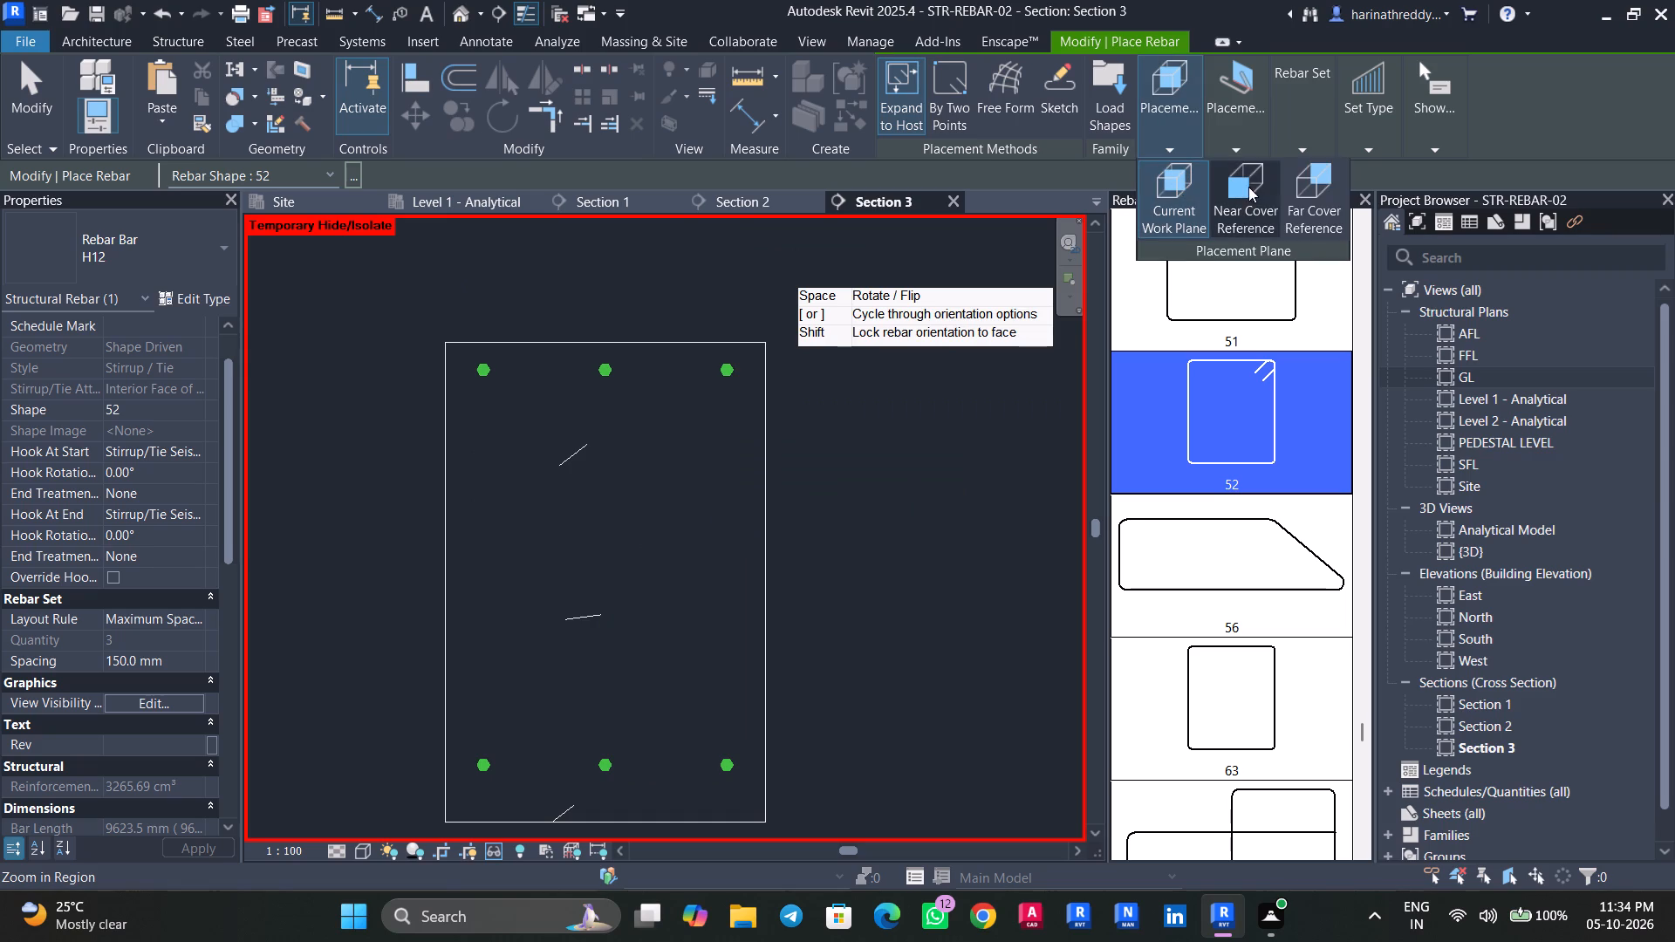
pyautogui.click(1234, 127)
pyautogui.click(1243, 177)
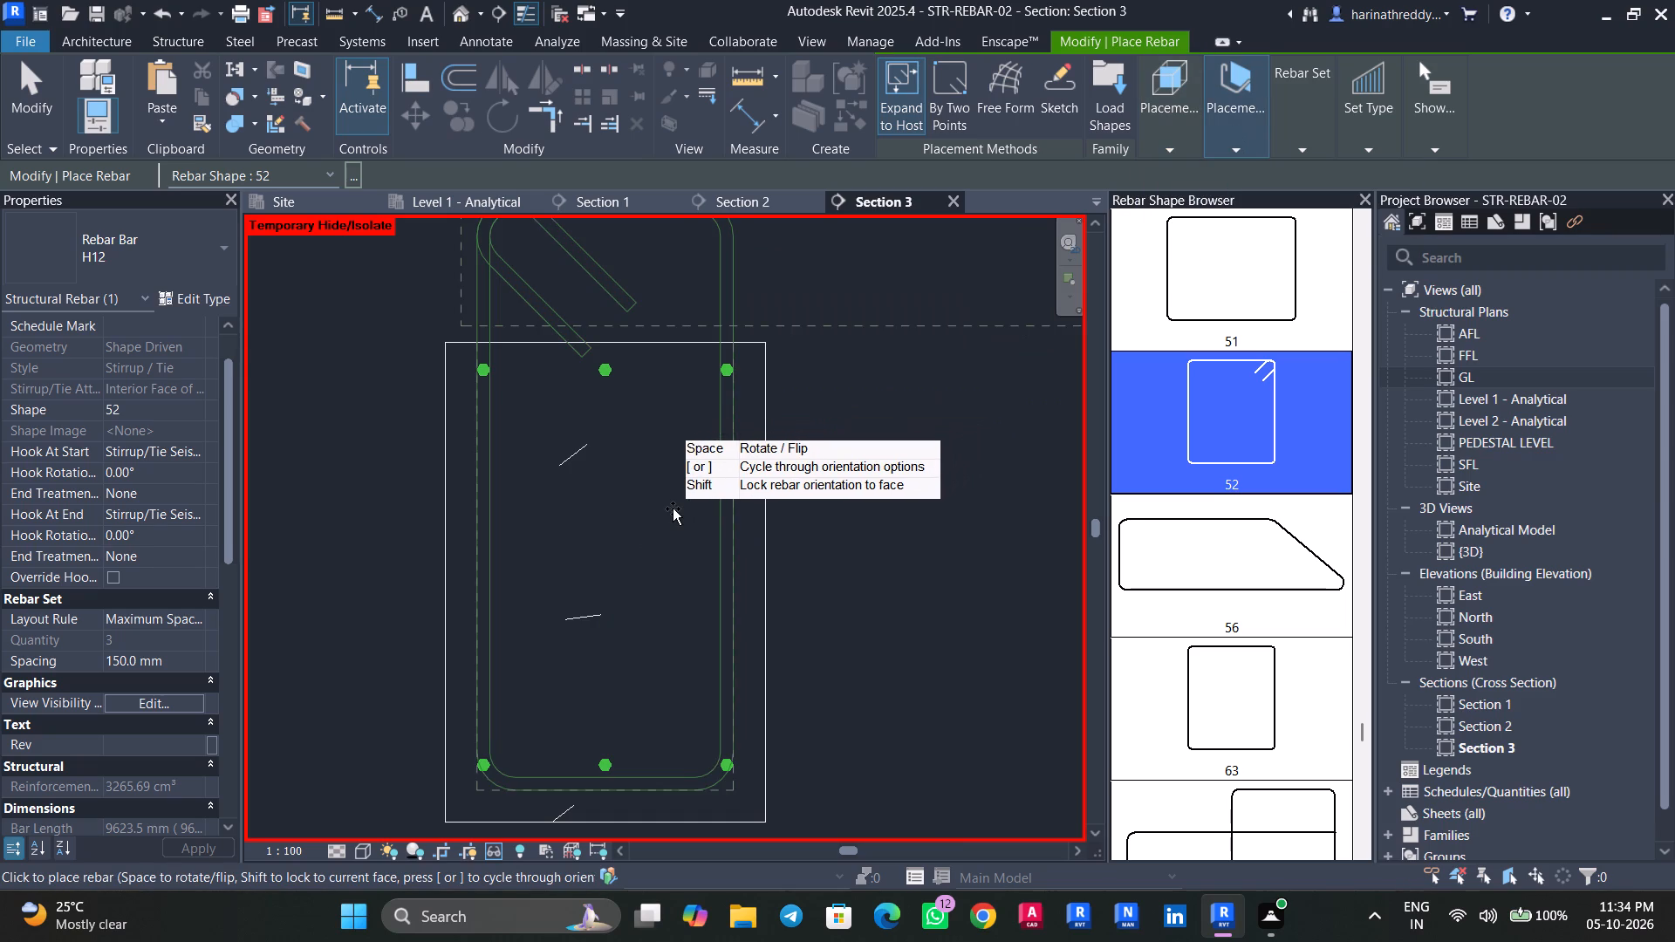
pyautogui.scroll(-4, 672, 509)
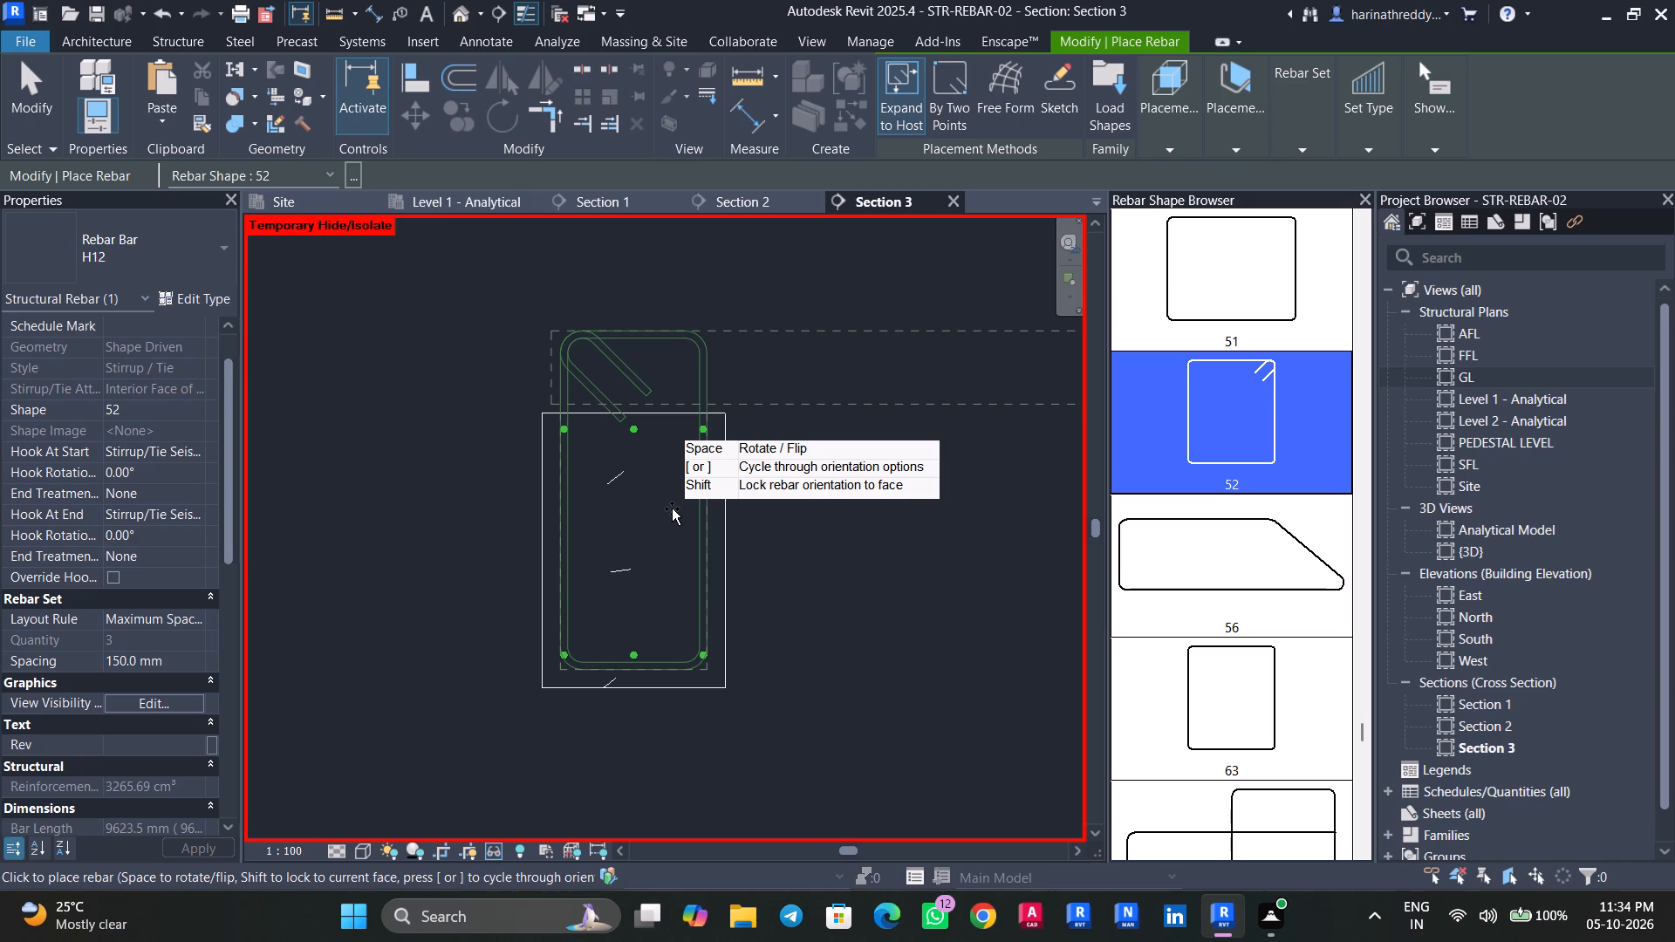
pyautogui.scroll(-8, 672, 509)
pyautogui.moveTo(672, 508); pyautogui.dragTo(615, 521, button='middle')
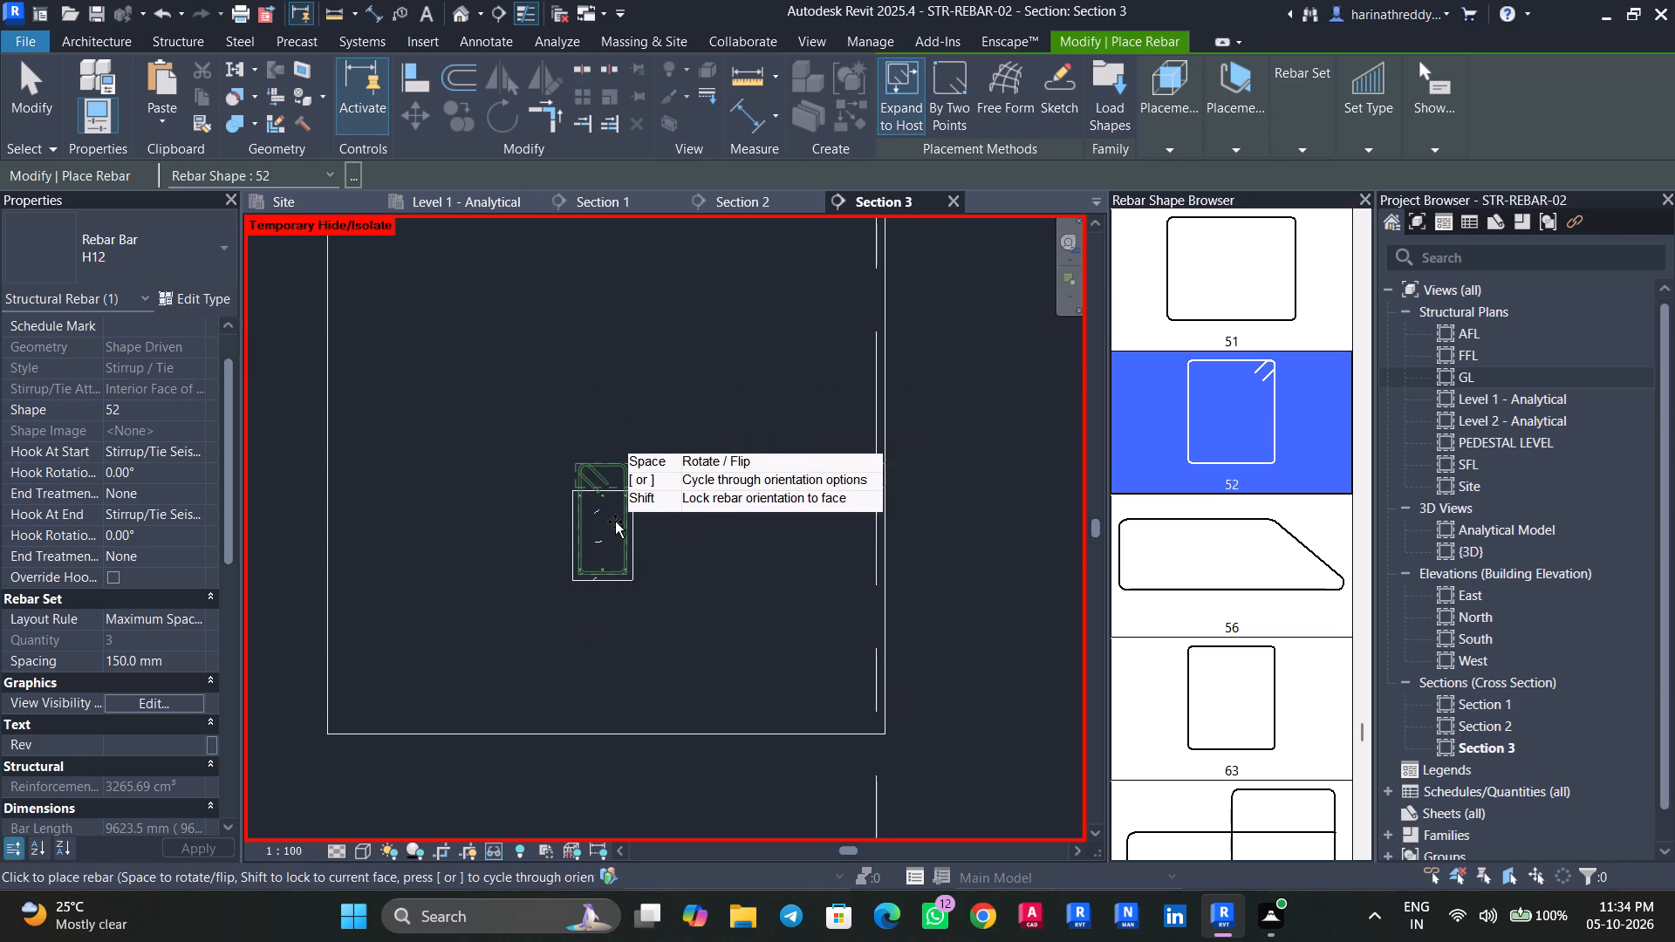
pyautogui.scroll(4, 615, 522)
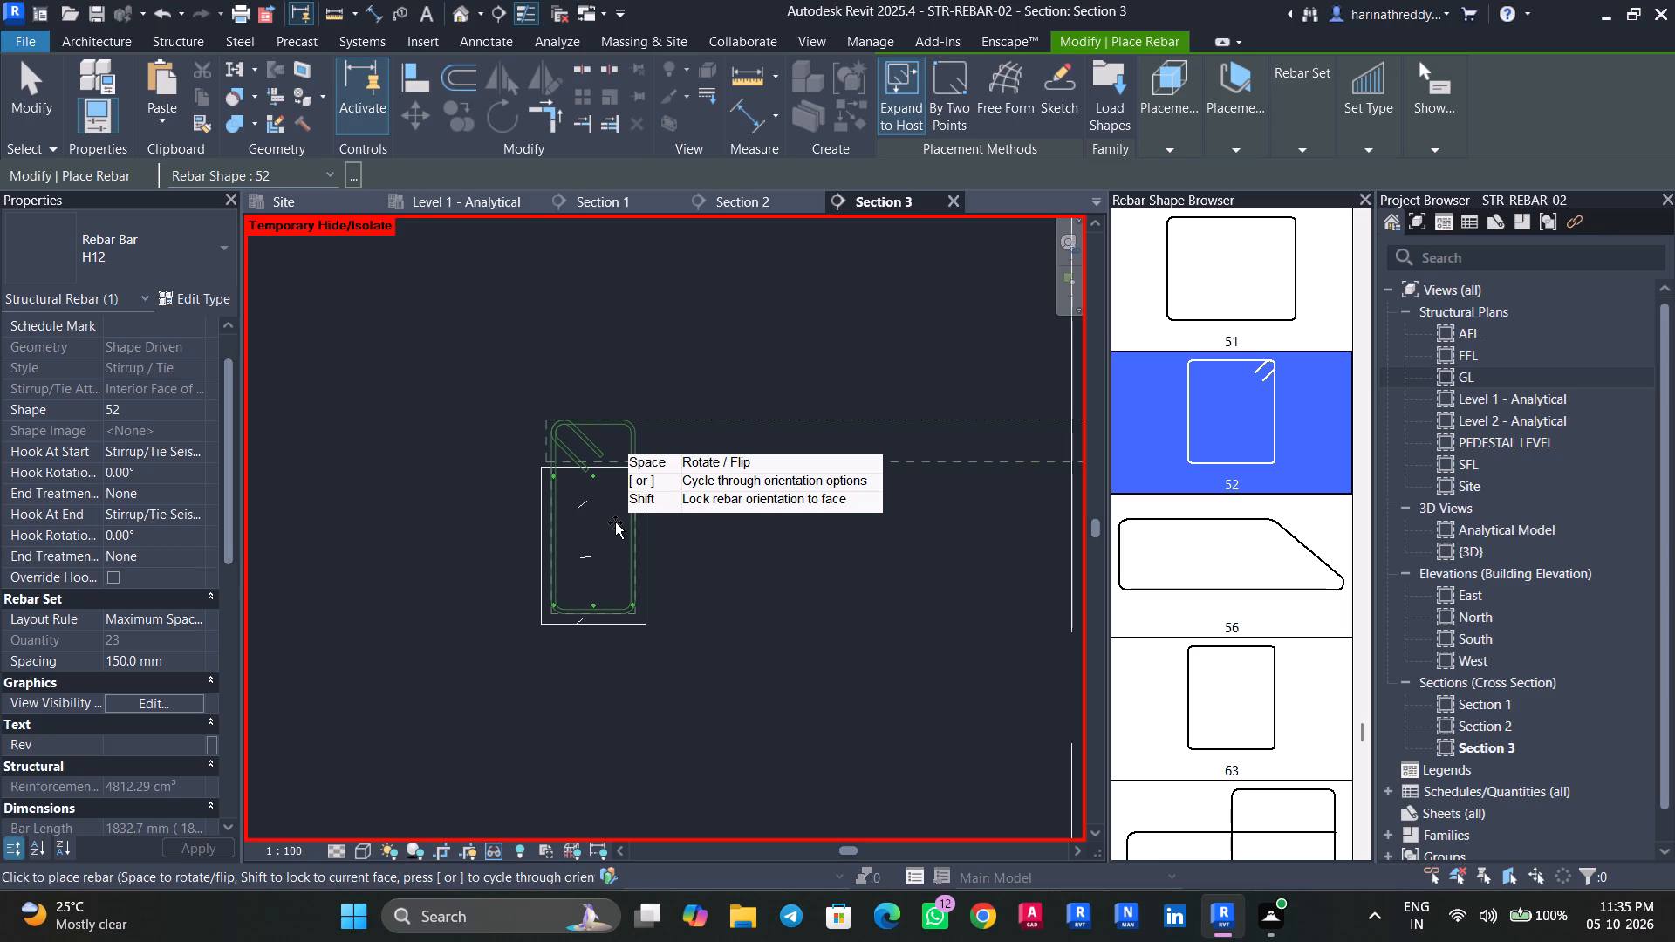
pyautogui.click(615, 522)
pyautogui.scroll(2, 615, 522)
pyautogui.scroll(-1, 615, 522)
pyautogui.scroll(1, 615, 522)
pyautogui.press('Escape')
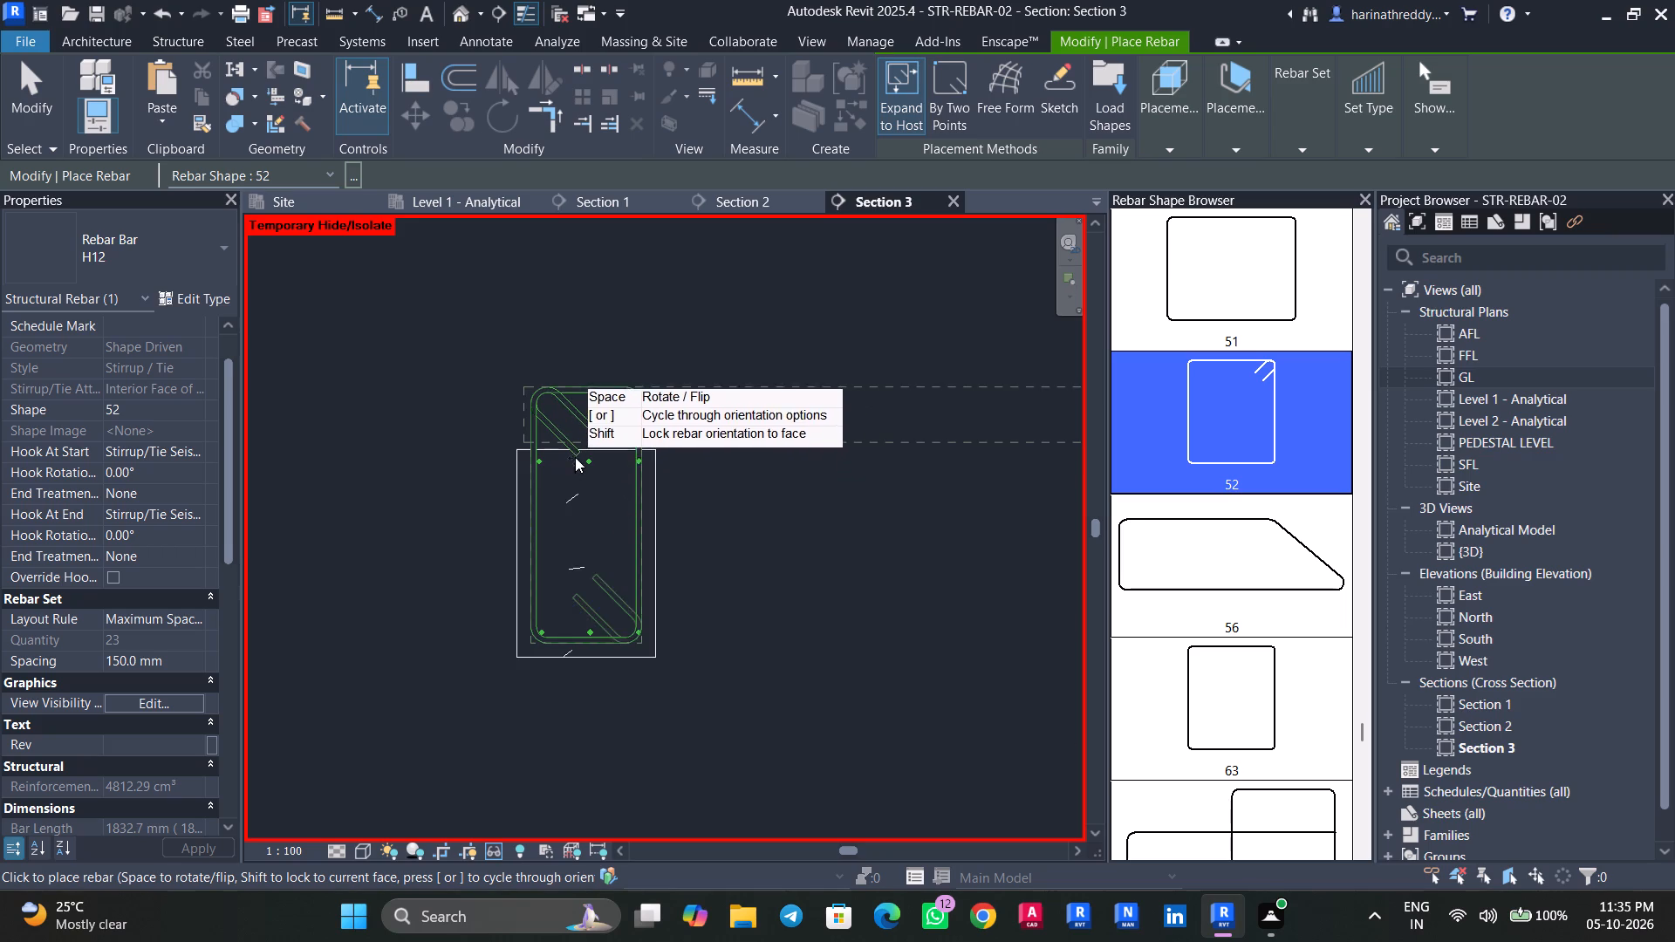
pyautogui.press('Escape')
# Pull the stirrup's top leg down to the level of the beam's top face.
pyautogui.click(581, 415)
pyautogui.scroll(3, 584, 413)
pyautogui.moveTo(591, 379); pyautogui.dragTo(591, 461)
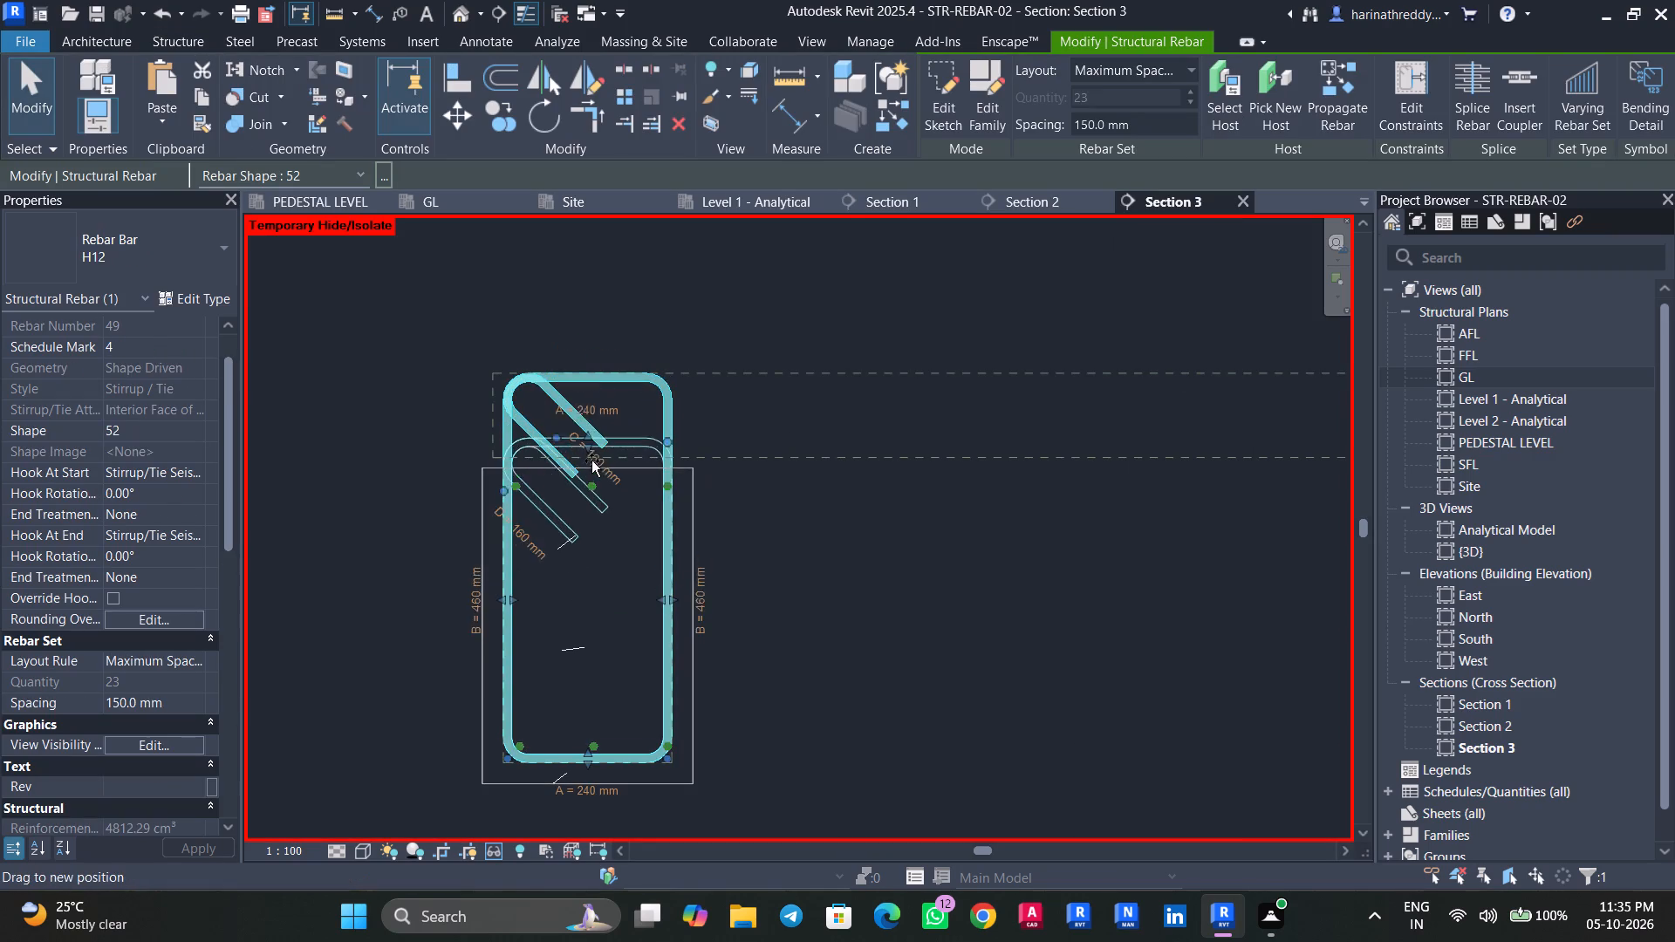
pyautogui.moveTo(591, 461); pyautogui.dragTo(588, 471)
pyautogui.press('Escape')
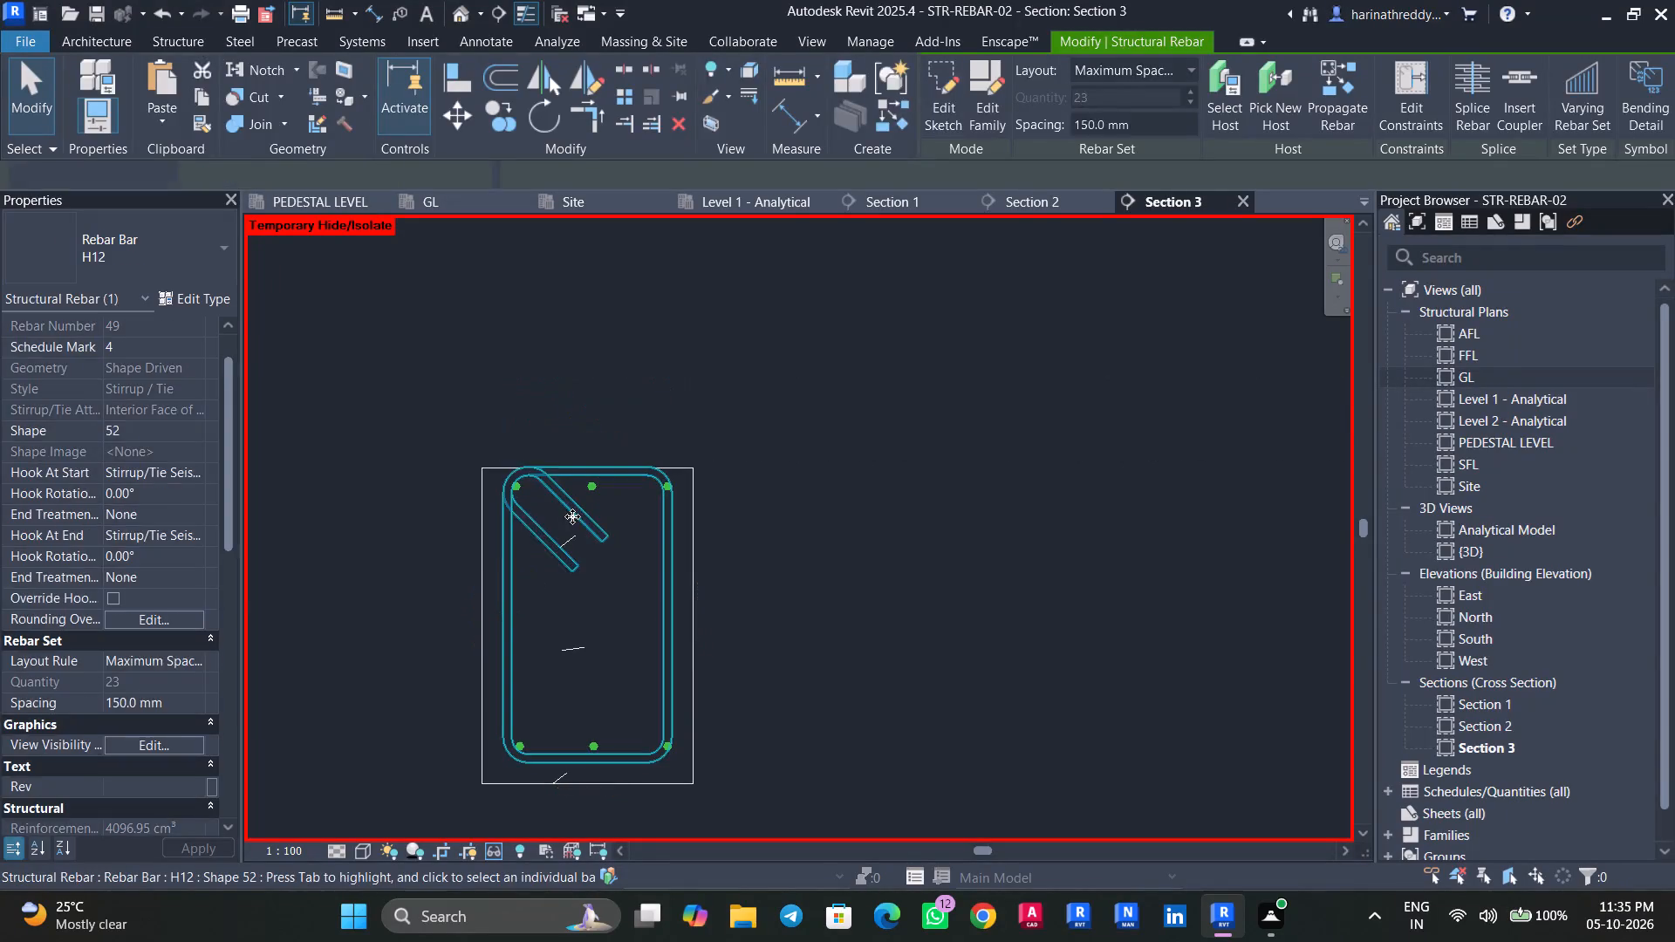
pyautogui.press('Escape')
# Move the right-hand end bar of the top H12 set inward so it sits inside the stirrup's vertical leg.
pyautogui.click(665, 513)
pyautogui.scroll(1, 666, 488)
pyautogui.scroll(-1, 667, 488)
pyautogui.scroll(7, 667, 488)
pyautogui.press('Escape')
pyautogui.press('Tab')
pyautogui.press('Tab')
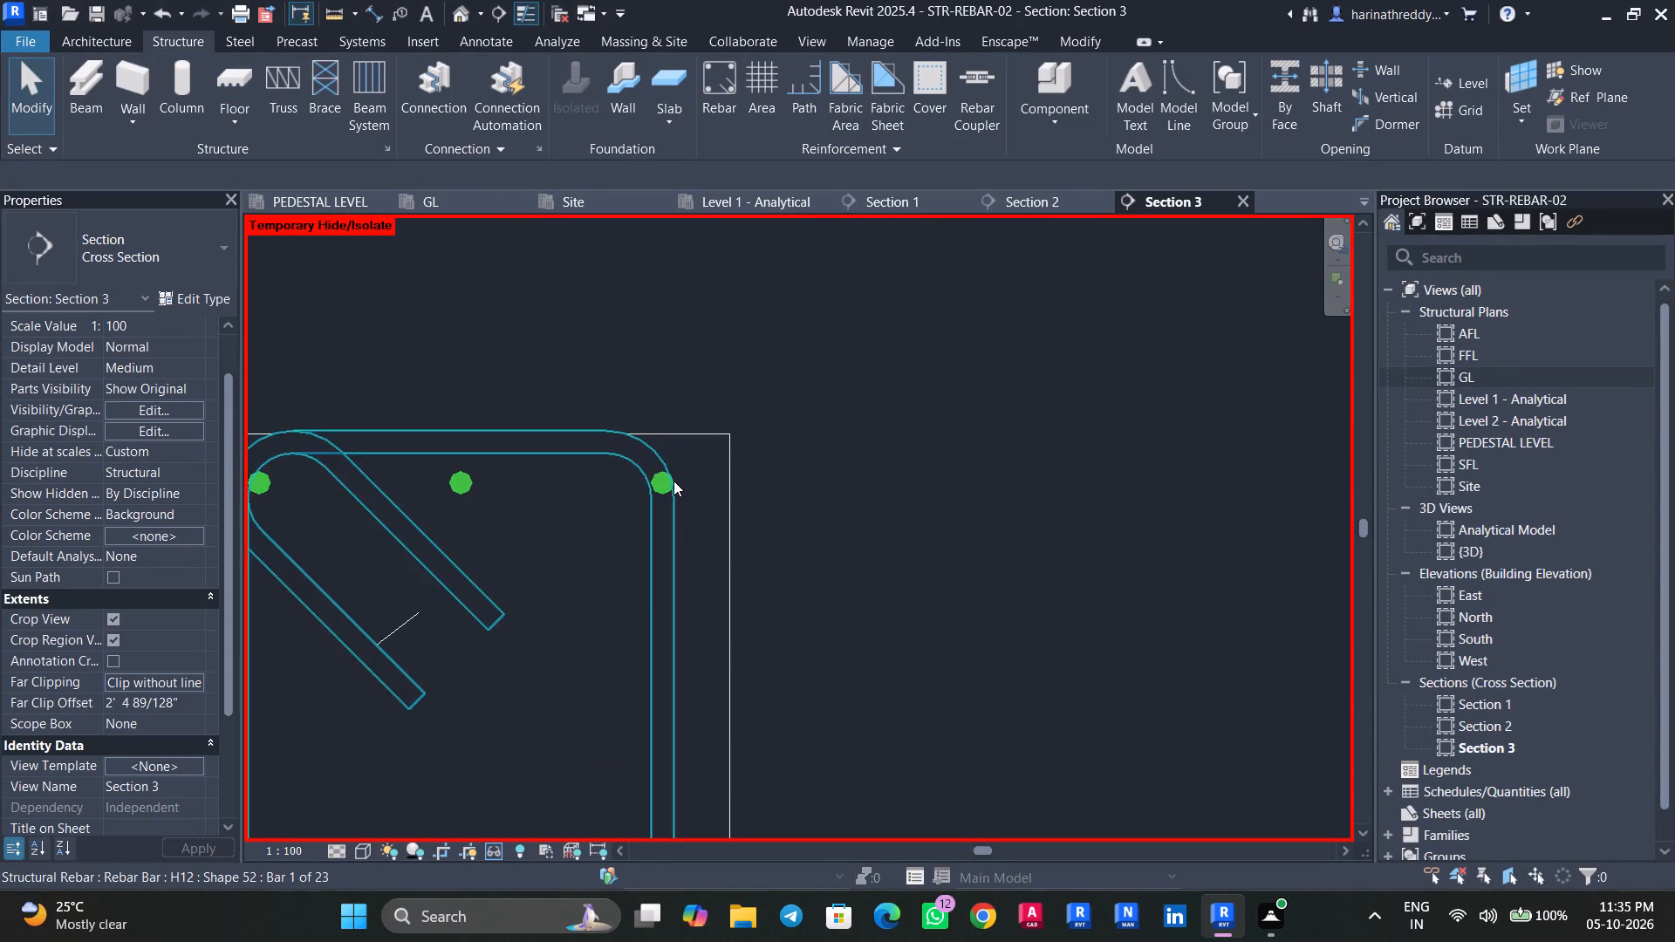
pyautogui.press('Tab')
pyautogui.click(673, 481)
pyautogui.moveTo(664, 484); pyautogui.dragTo(645, 484)
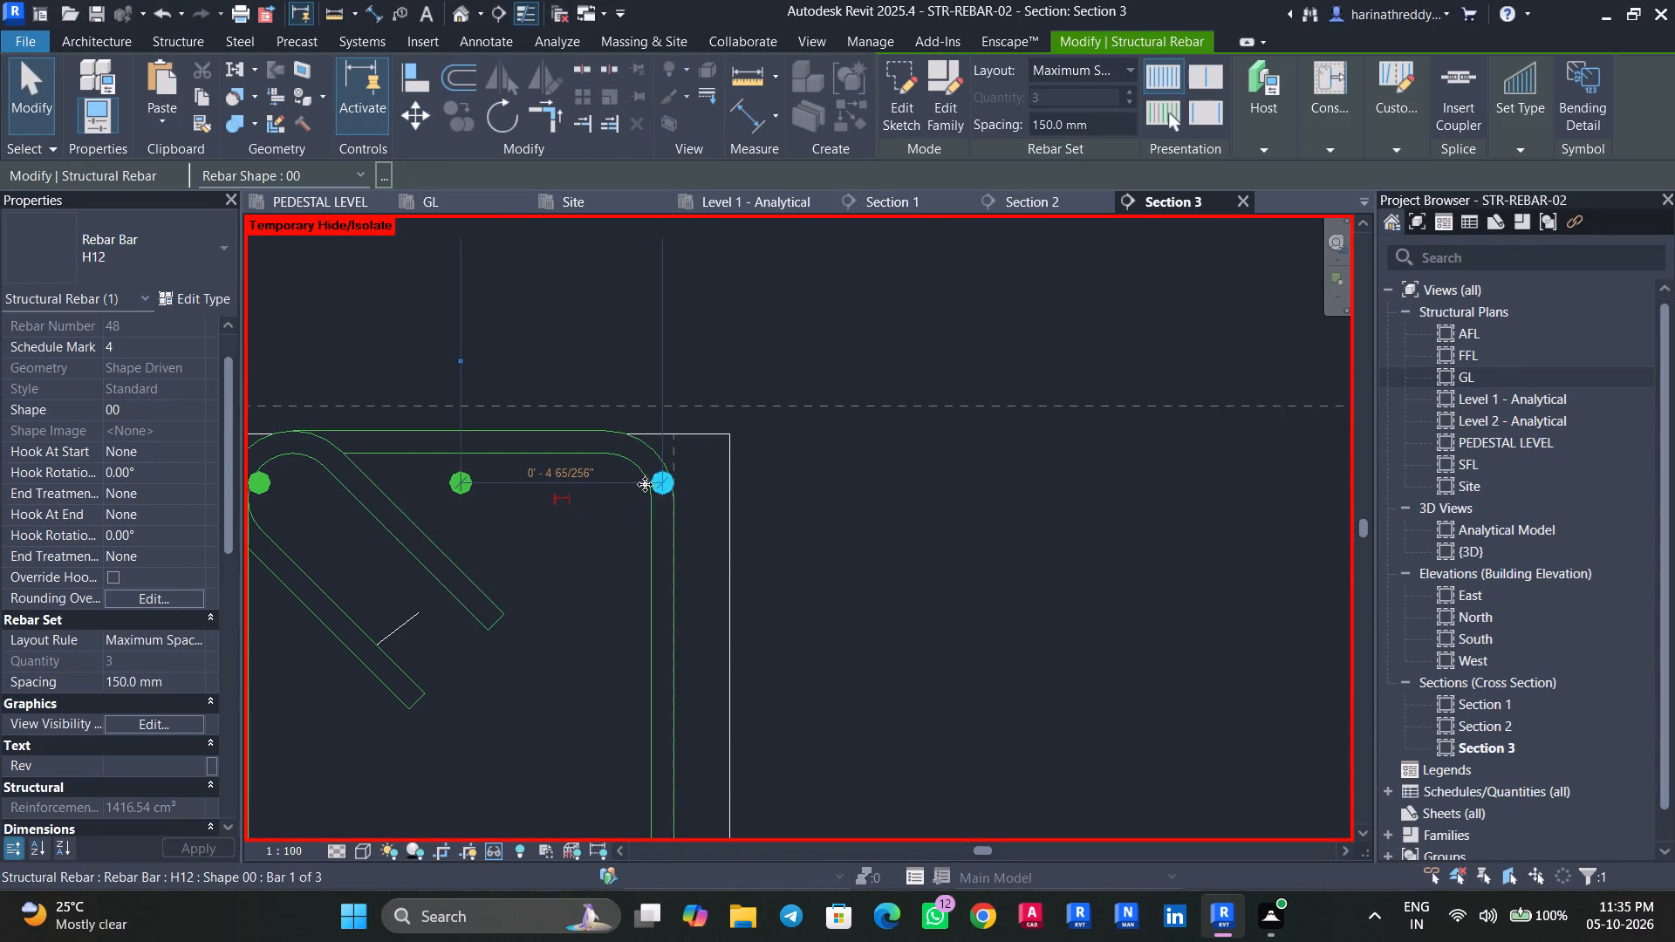
pyautogui.moveTo(645, 484); pyautogui.dragTo(637, 483)
pyautogui.press('Escape')
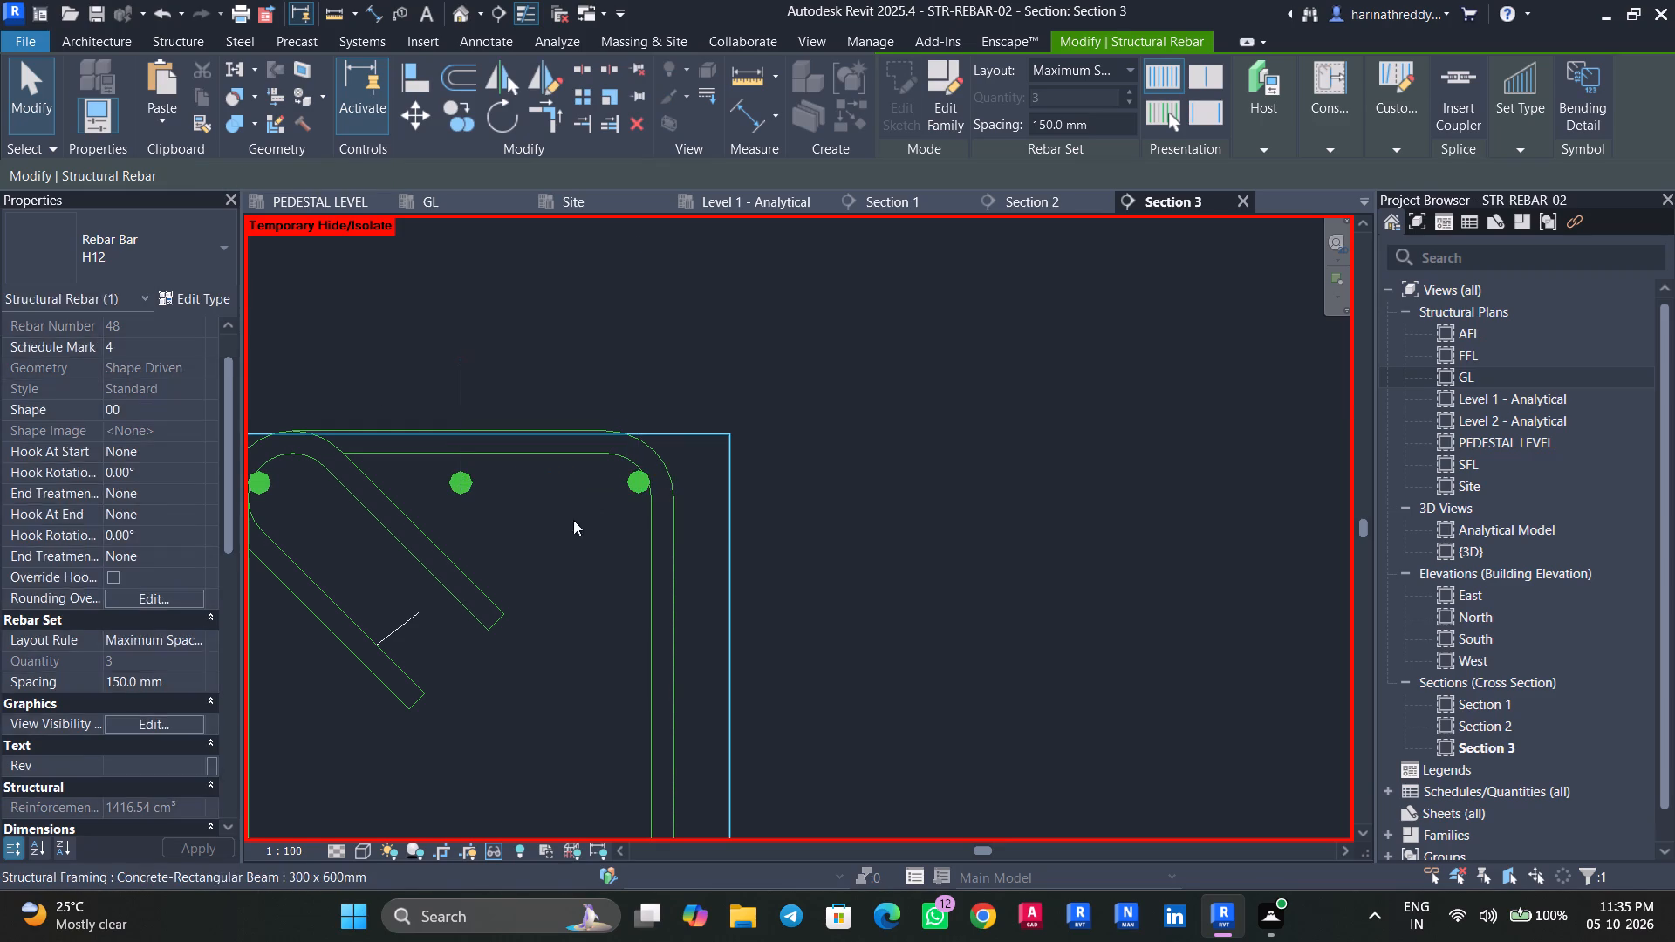
pyautogui.press('Escape')
# Shift the whole top H12 bar set up closer to the stirrup's top leg.
pyautogui.click(466, 486)
pyautogui.scroll(5, 461, 480)
pyautogui.moveTo(459, 478); pyautogui.dragTo(460, 460)
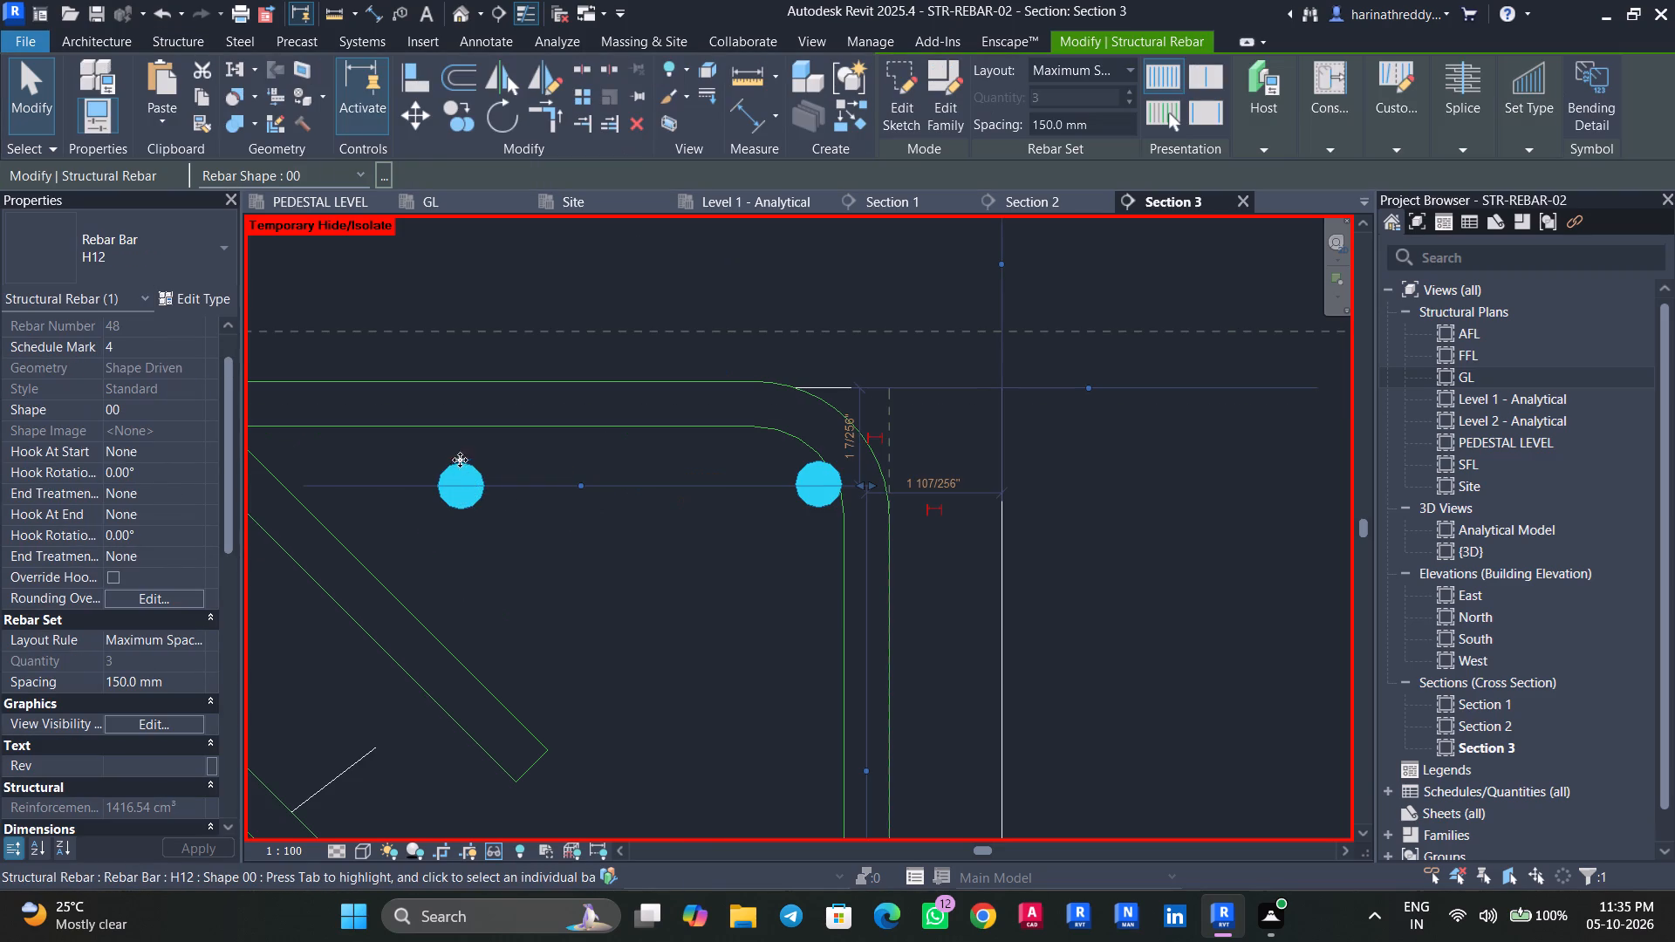
pyautogui.moveTo(460, 460); pyautogui.dragTo(442, 446)
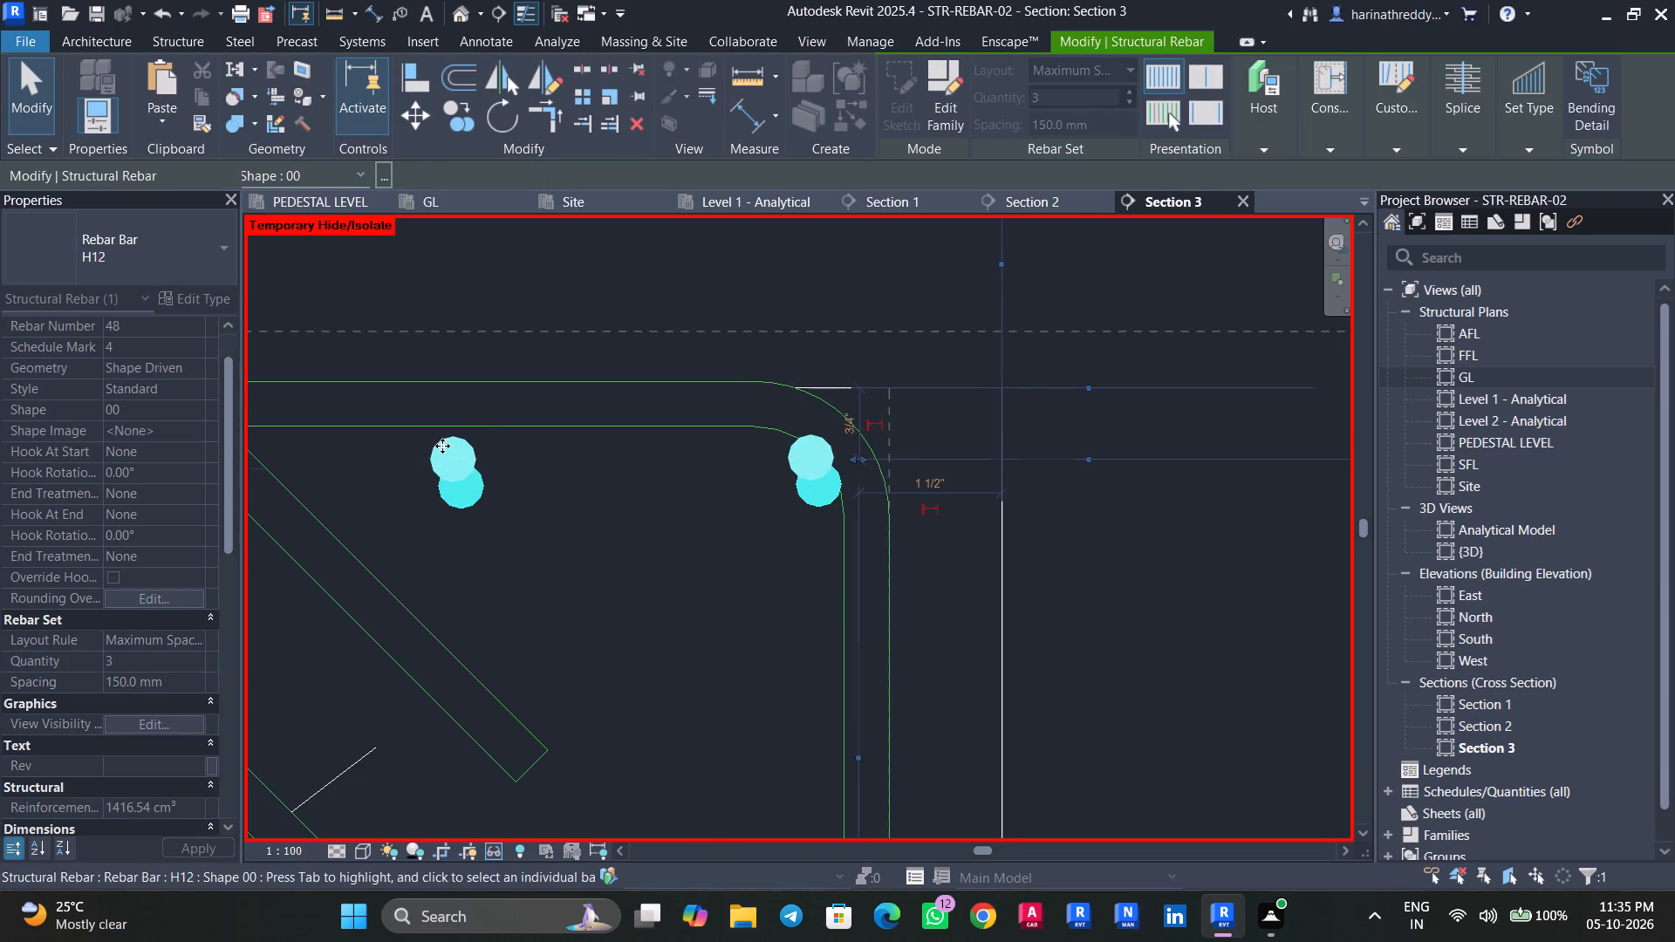
pyautogui.press('Escape')
pyautogui.scroll(-3, 629, 512)
pyautogui.click(695, 483)
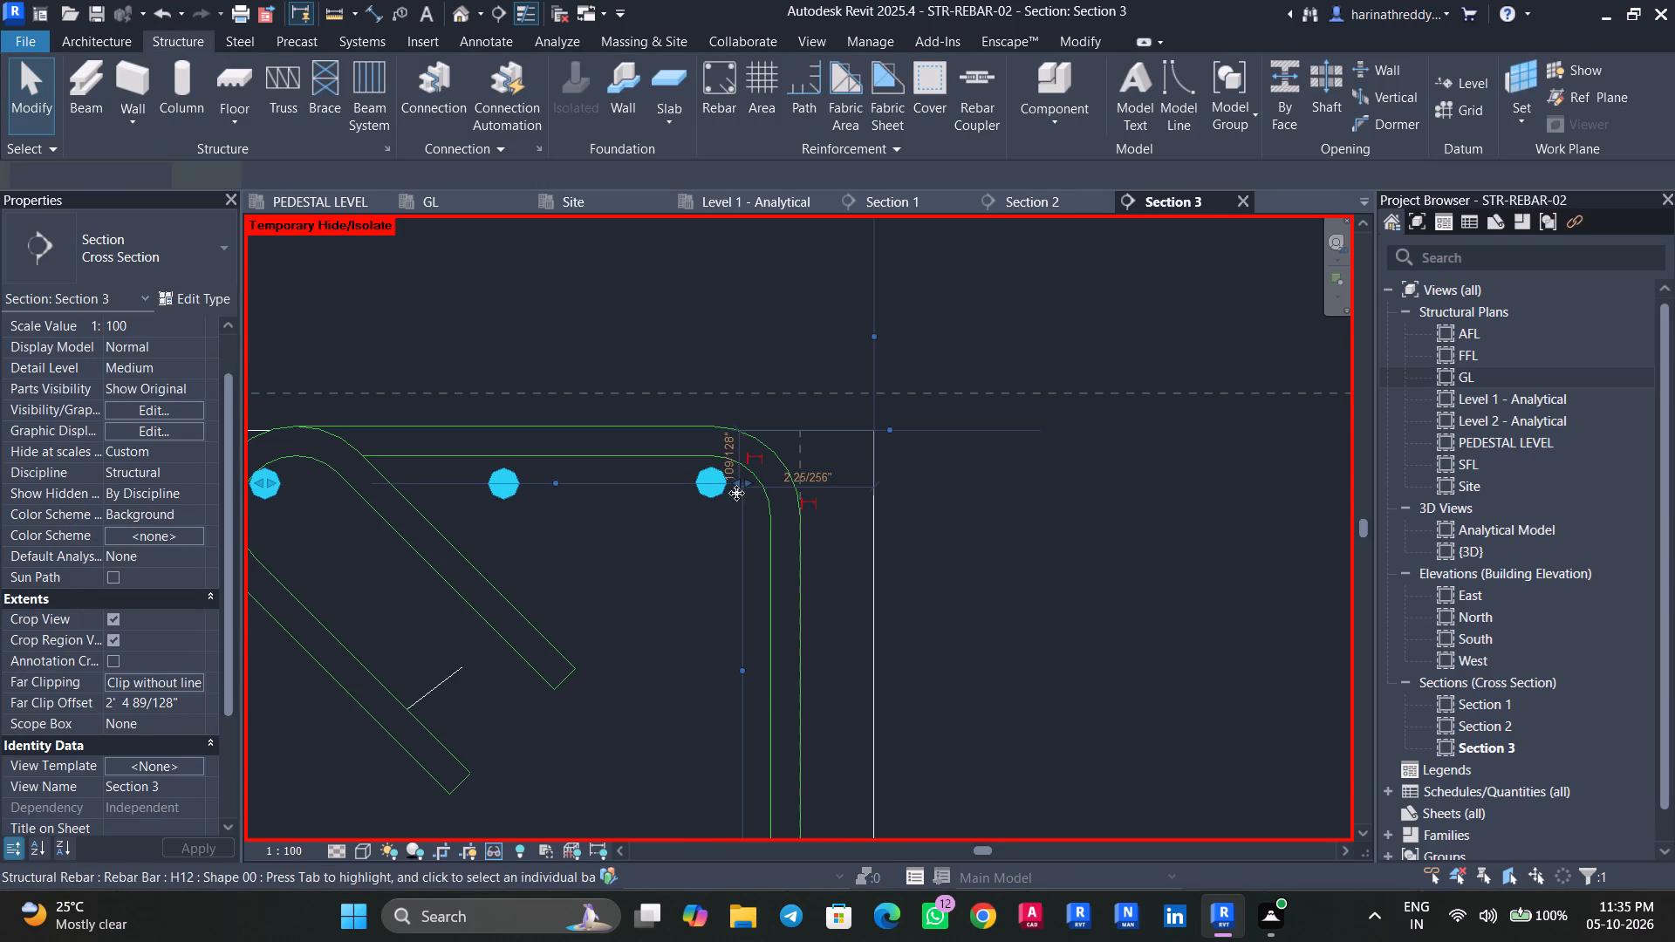
pyautogui.moveTo(751, 484); pyautogui.dragTo(764, 489)
pyautogui.scroll(-2, 681, 537)
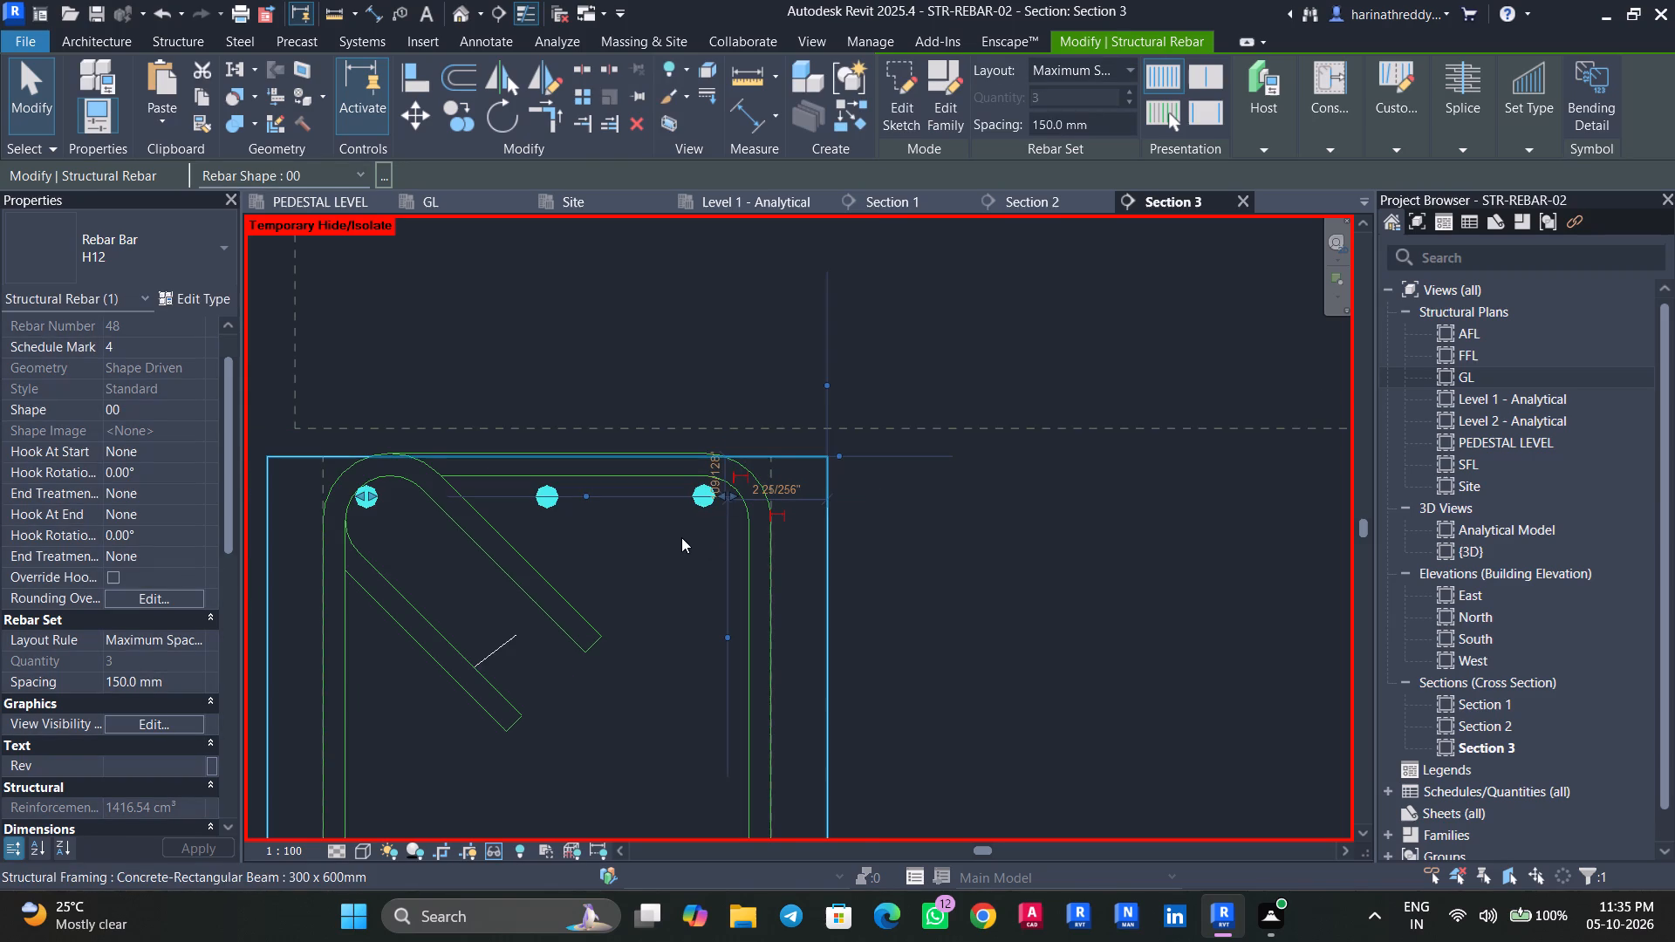
pyautogui.press('Escape')
pyautogui.press('Escape')
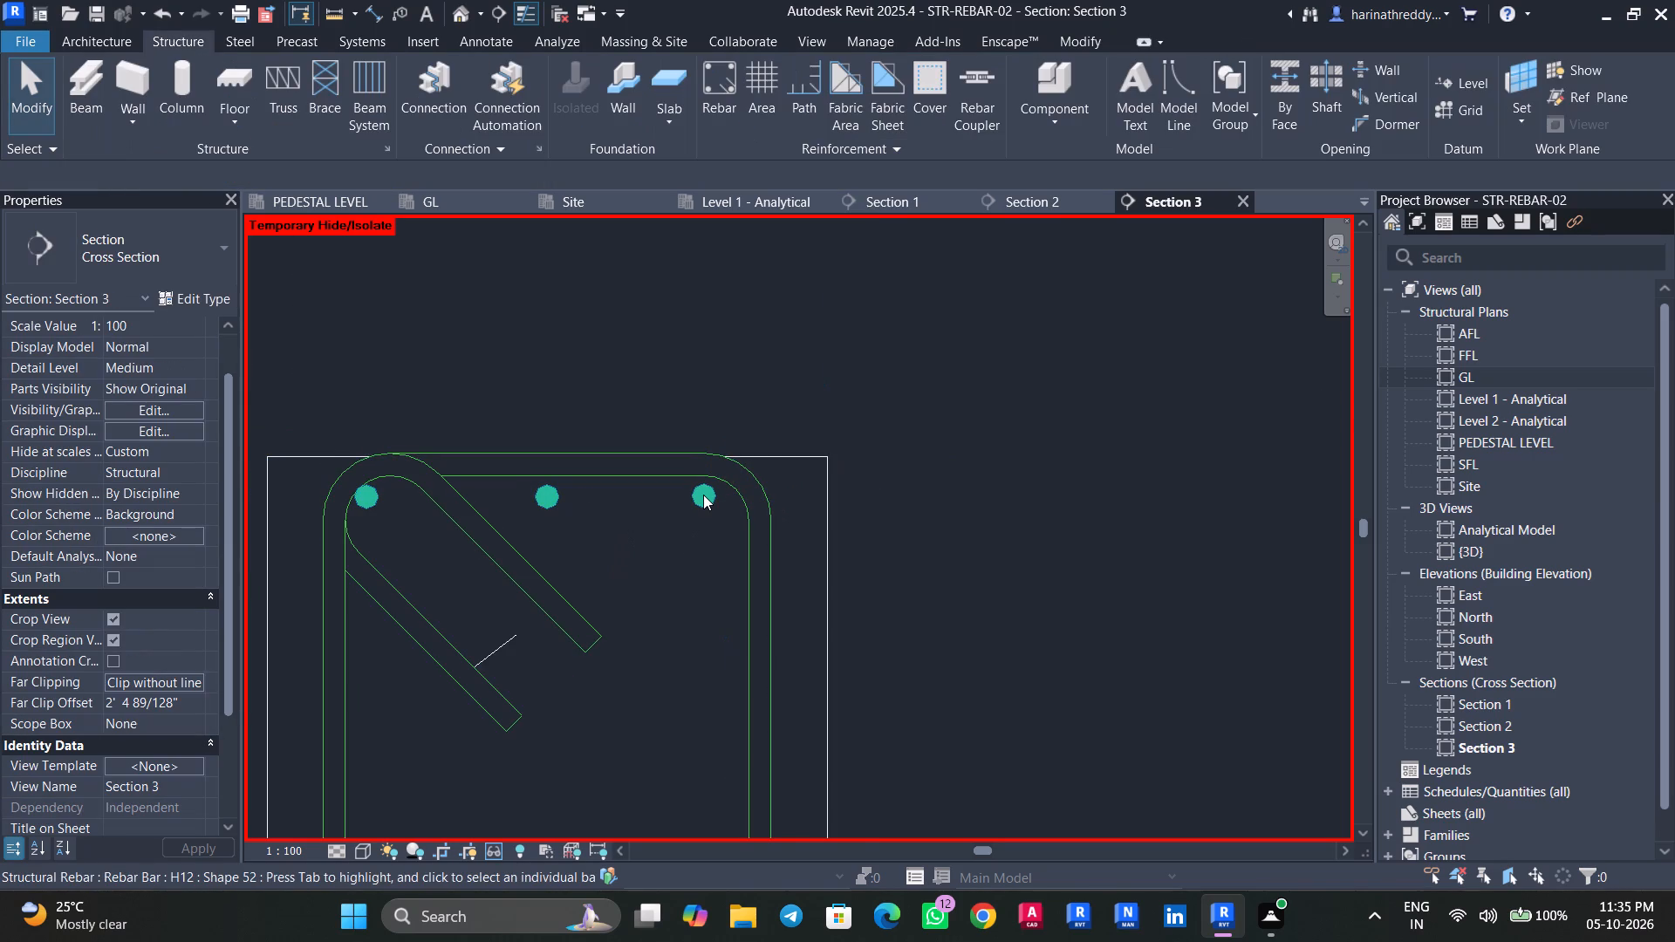
# Move the right-hand end bar of the top H12 set outward into the stirrup's bent corner and nudge it into place.
pyautogui.press('Tab')
pyautogui.click(703, 495)
pyautogui.scroll(8, 702, 495)
pyautogui.moveTo(709, 495); pyautogui.dragTo(781, 496)
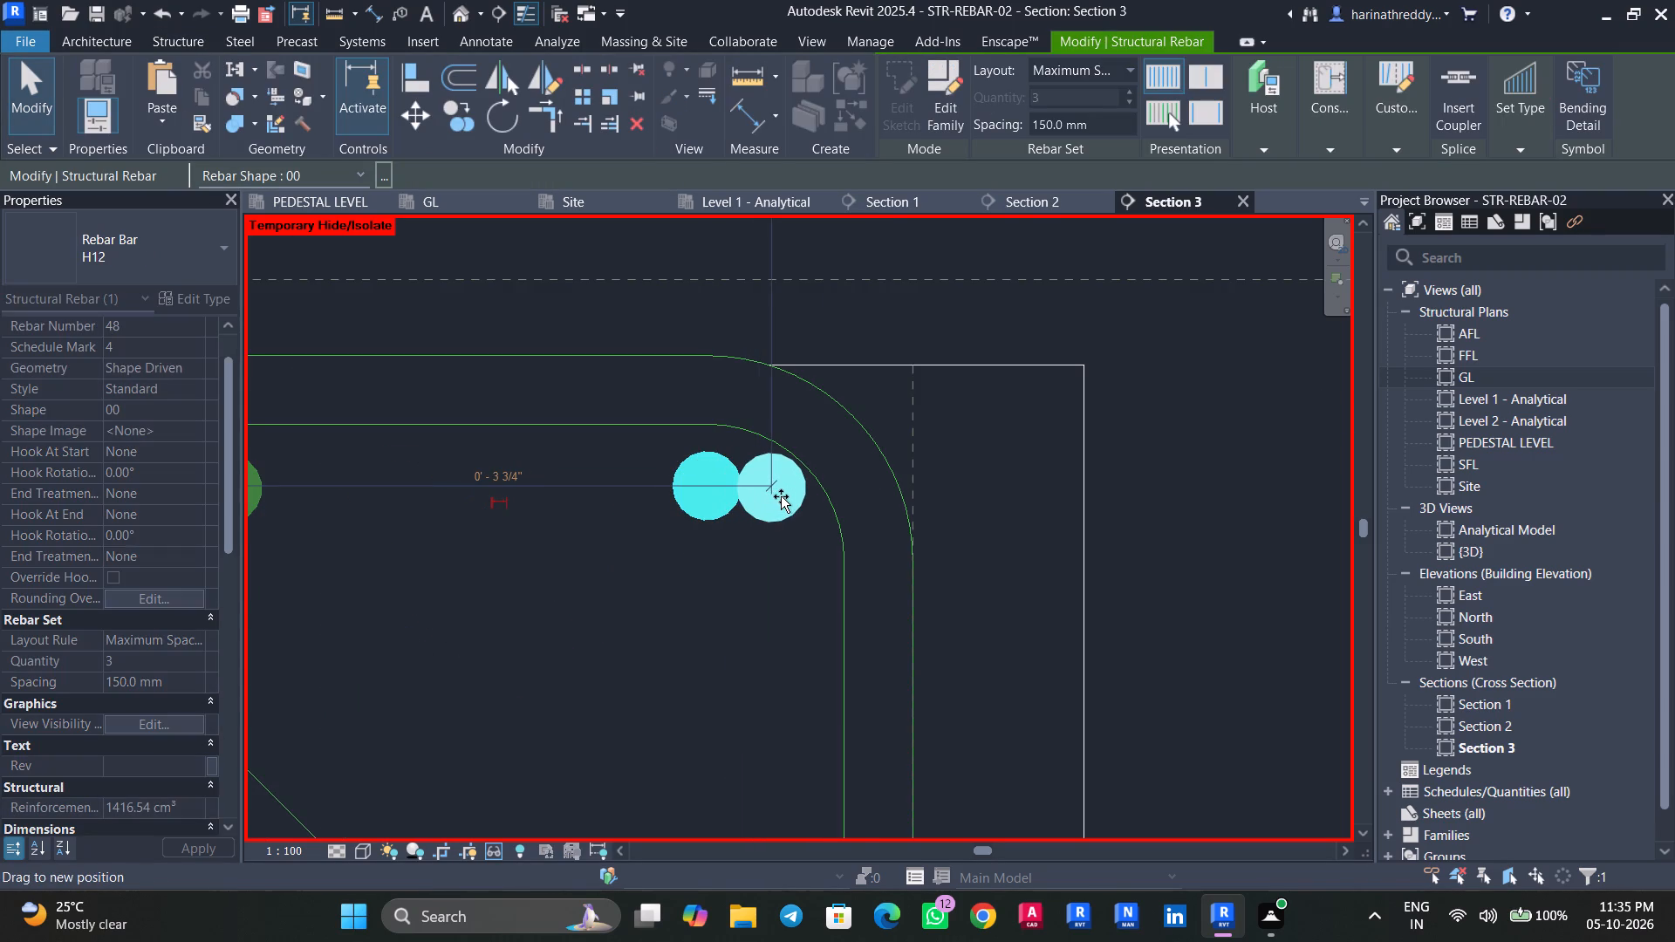
pyautogui.moveTo(781, 496); pyautogui.dragTo(785, 496)
pyautogui.moveTo(776, 499); pyautogui.dragTo(747, 499)
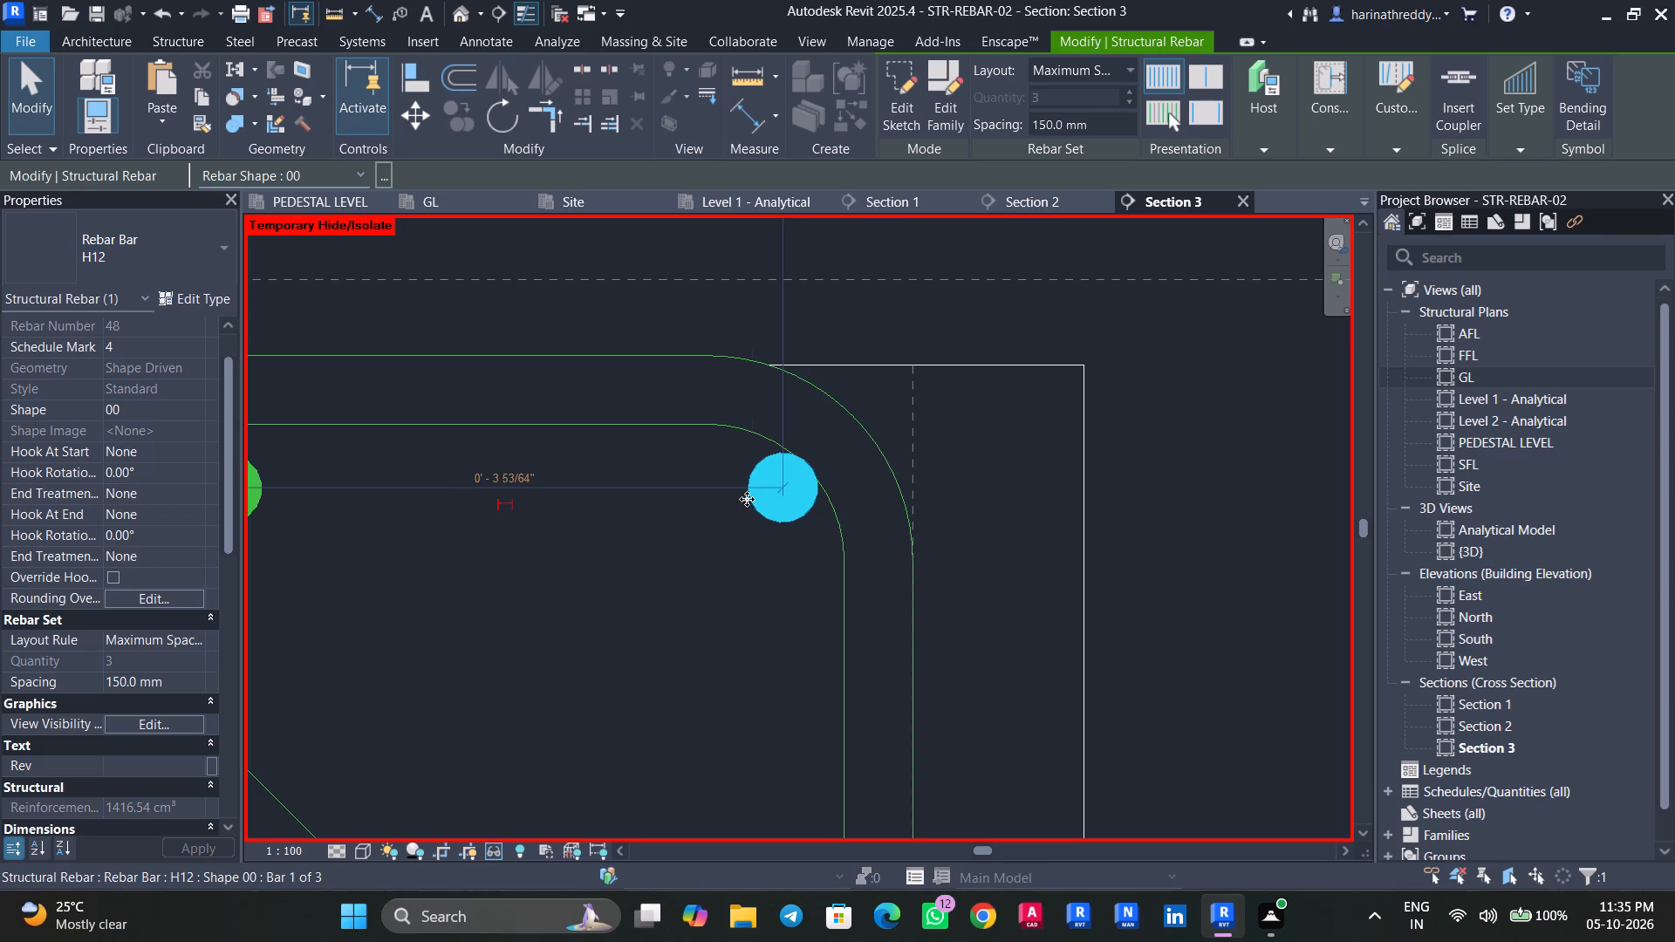
pyautogui.moveTo(747, 499); pyautogui.dragTo(759, 499)
pyautogui.scroll(5, 776, 495)
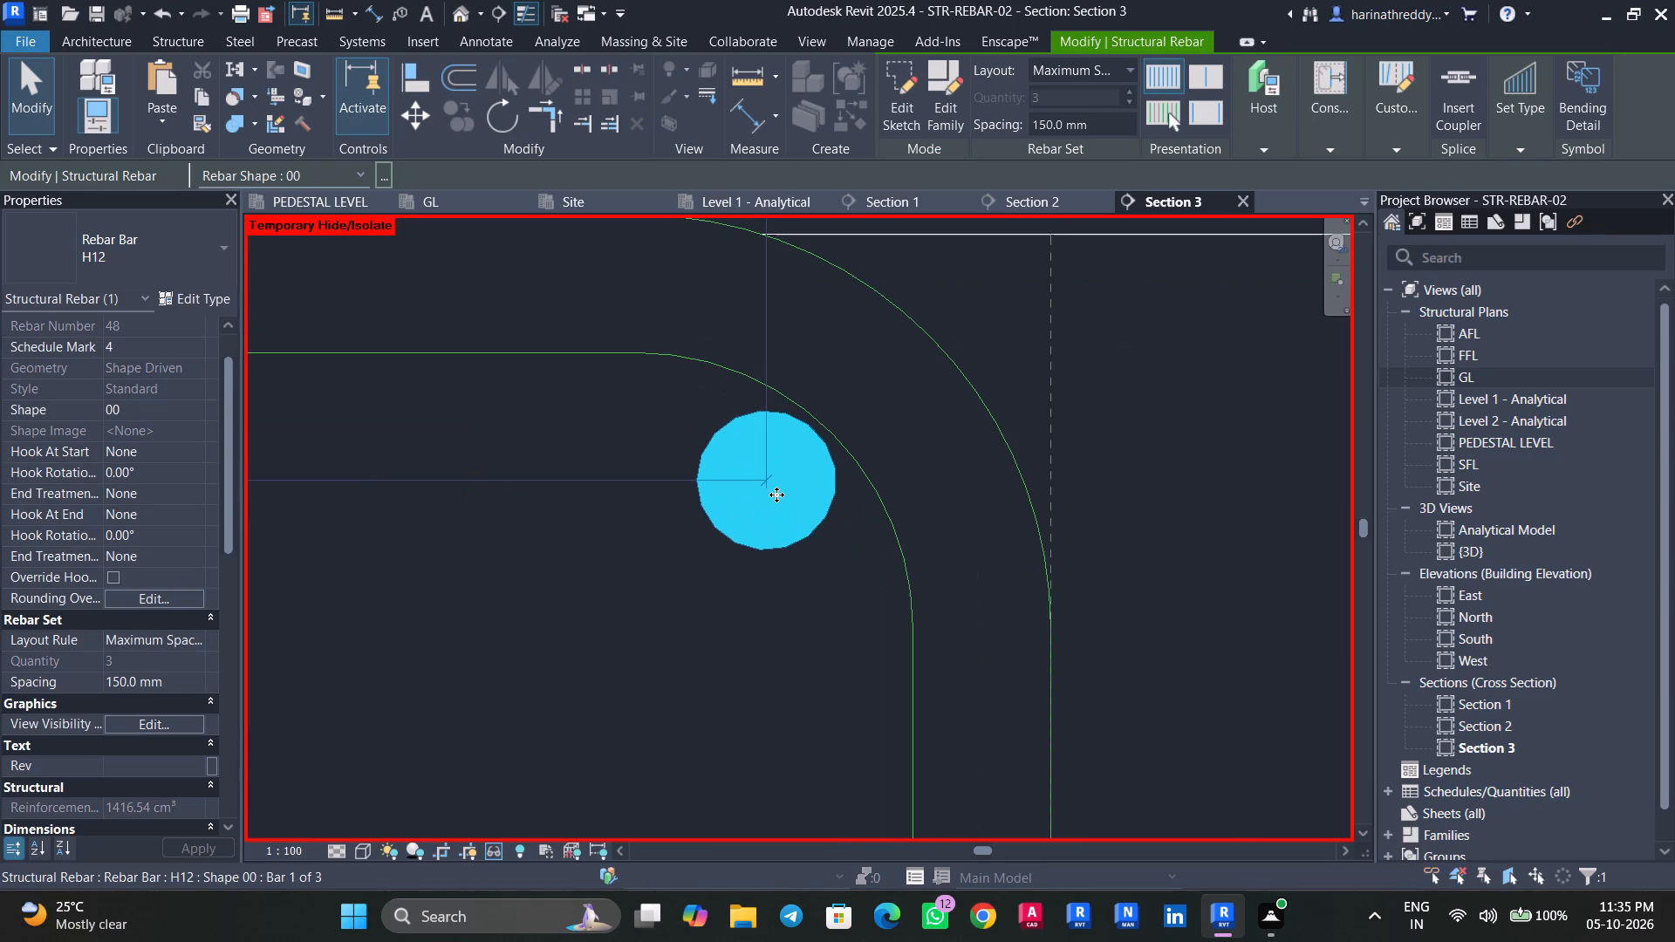
pyautogui.press('Right')
pyautogui.press('Right')
pyautogui.press('Right')
pyautogui.press('Escape')
pyautogui.scroll(1, 643, 536)
pyautogui.scroll(-5, 643, 536)
pyautogui.scroll(1, 643, 536)
pyautogui.scroll(-2, 643, 536)
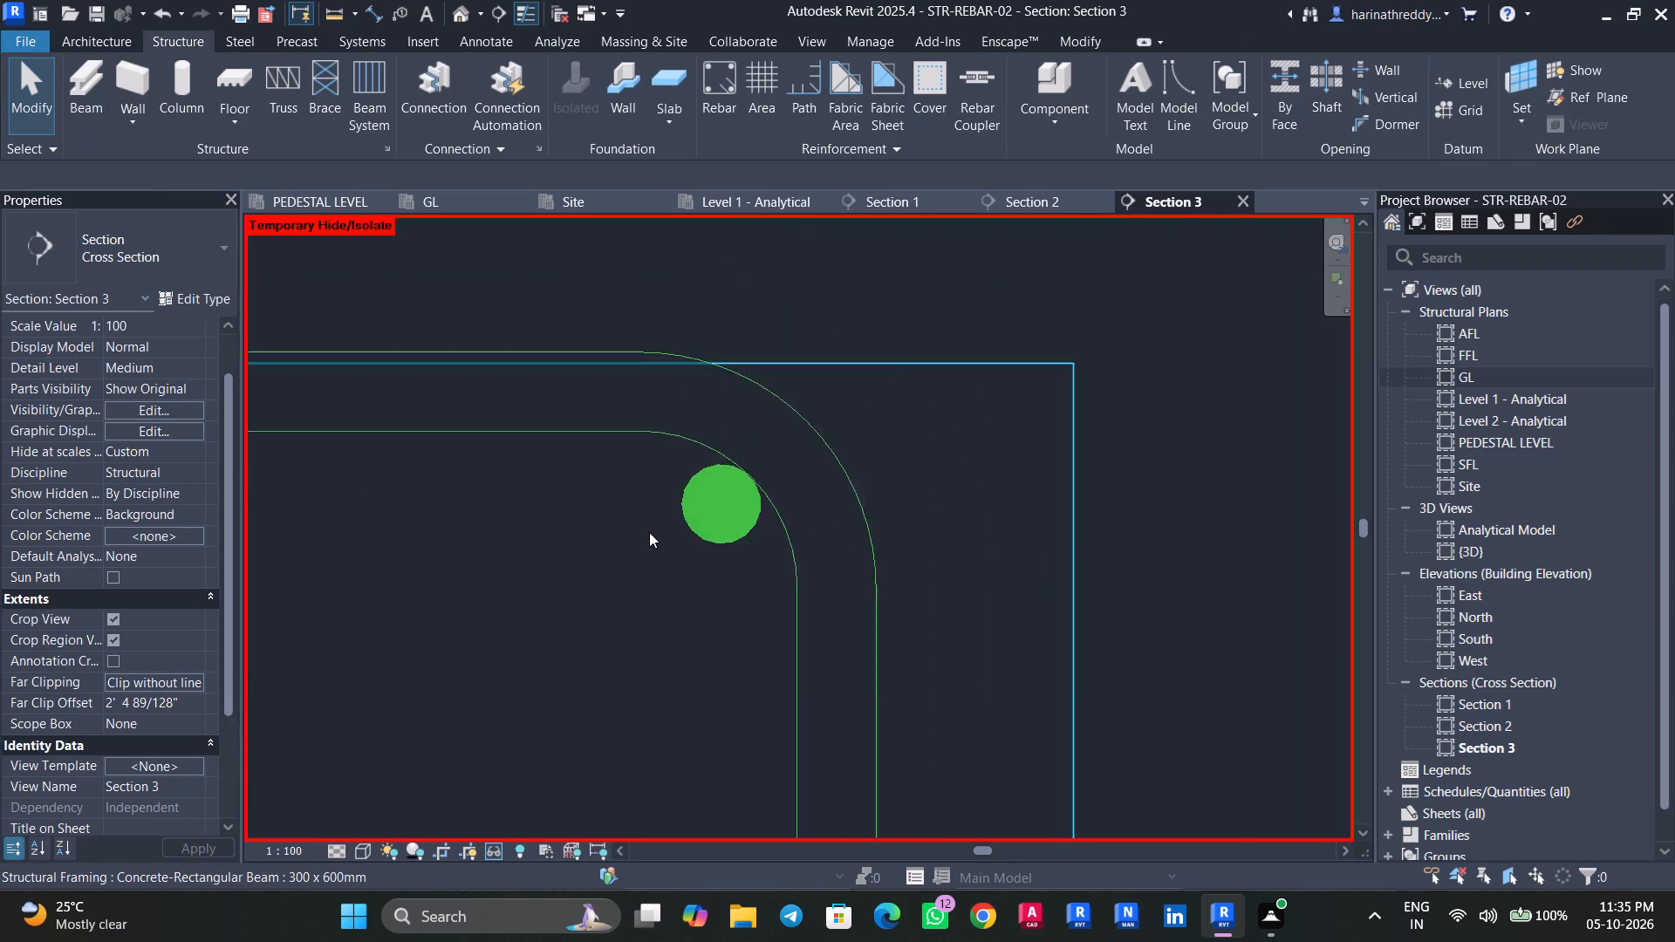
pyautogui.scroll(-11, 649, 532)
pyautogui.moveTo(612, 569); pyautogui.dragTo(638, 121, button='middle')
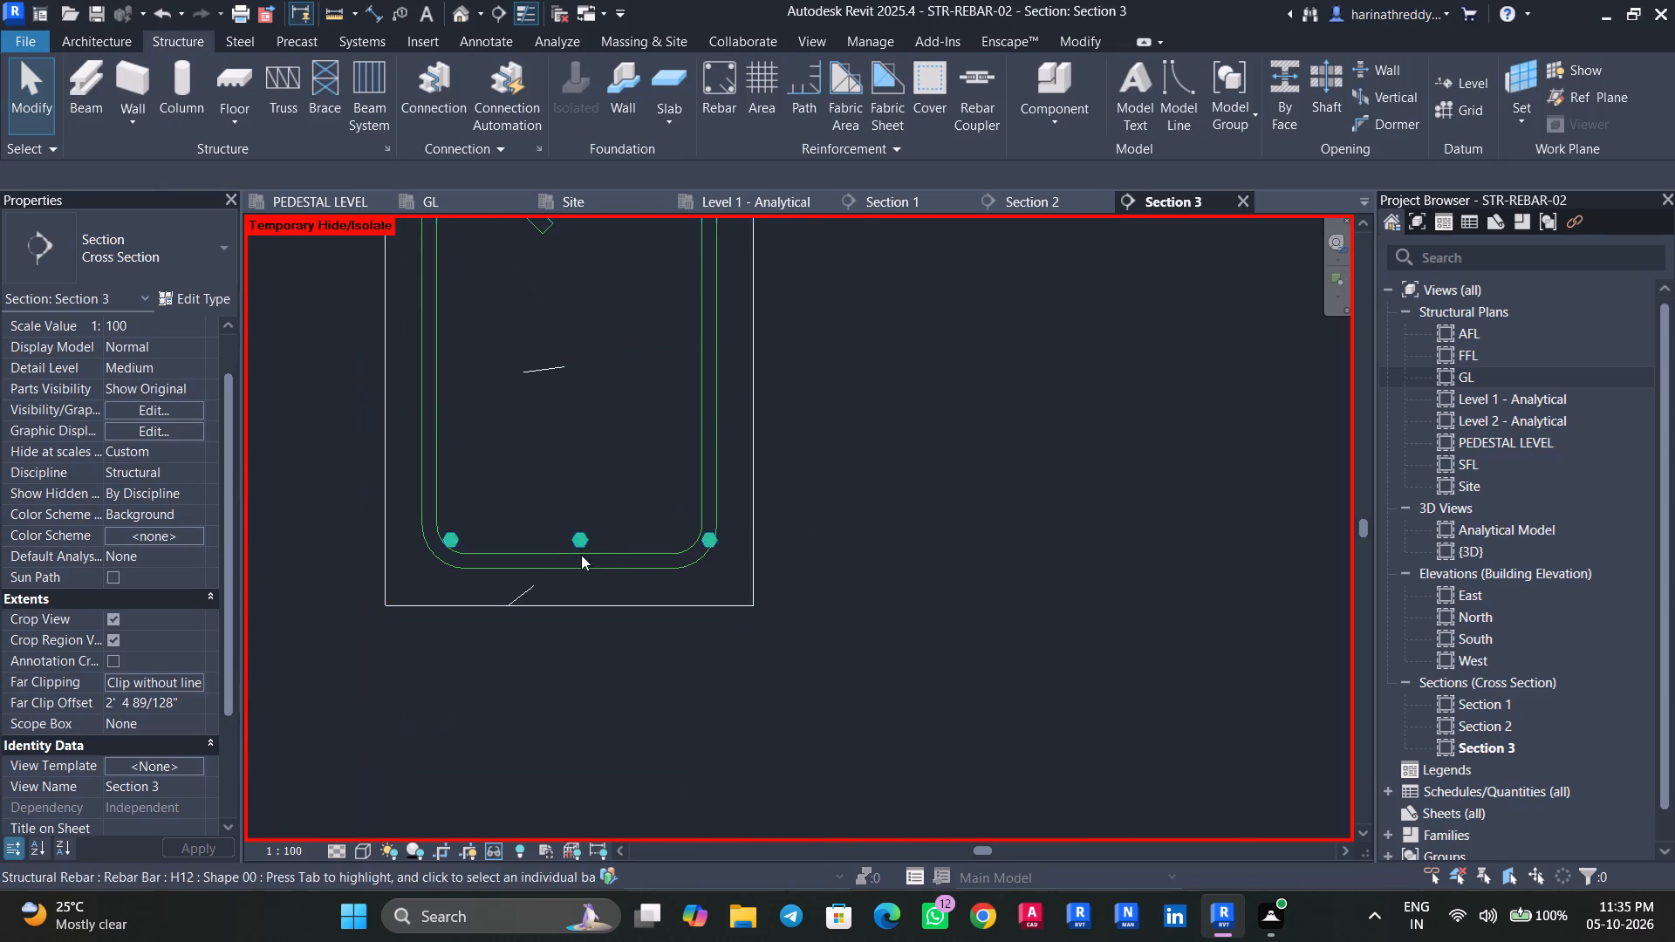
# Move the right-hand end bar of the bottom H12 set inward so it sits inside the stirrup's vertical leg.
pyautogui.scroll(5, 606, 549)
pyautogui.click(553, 536)
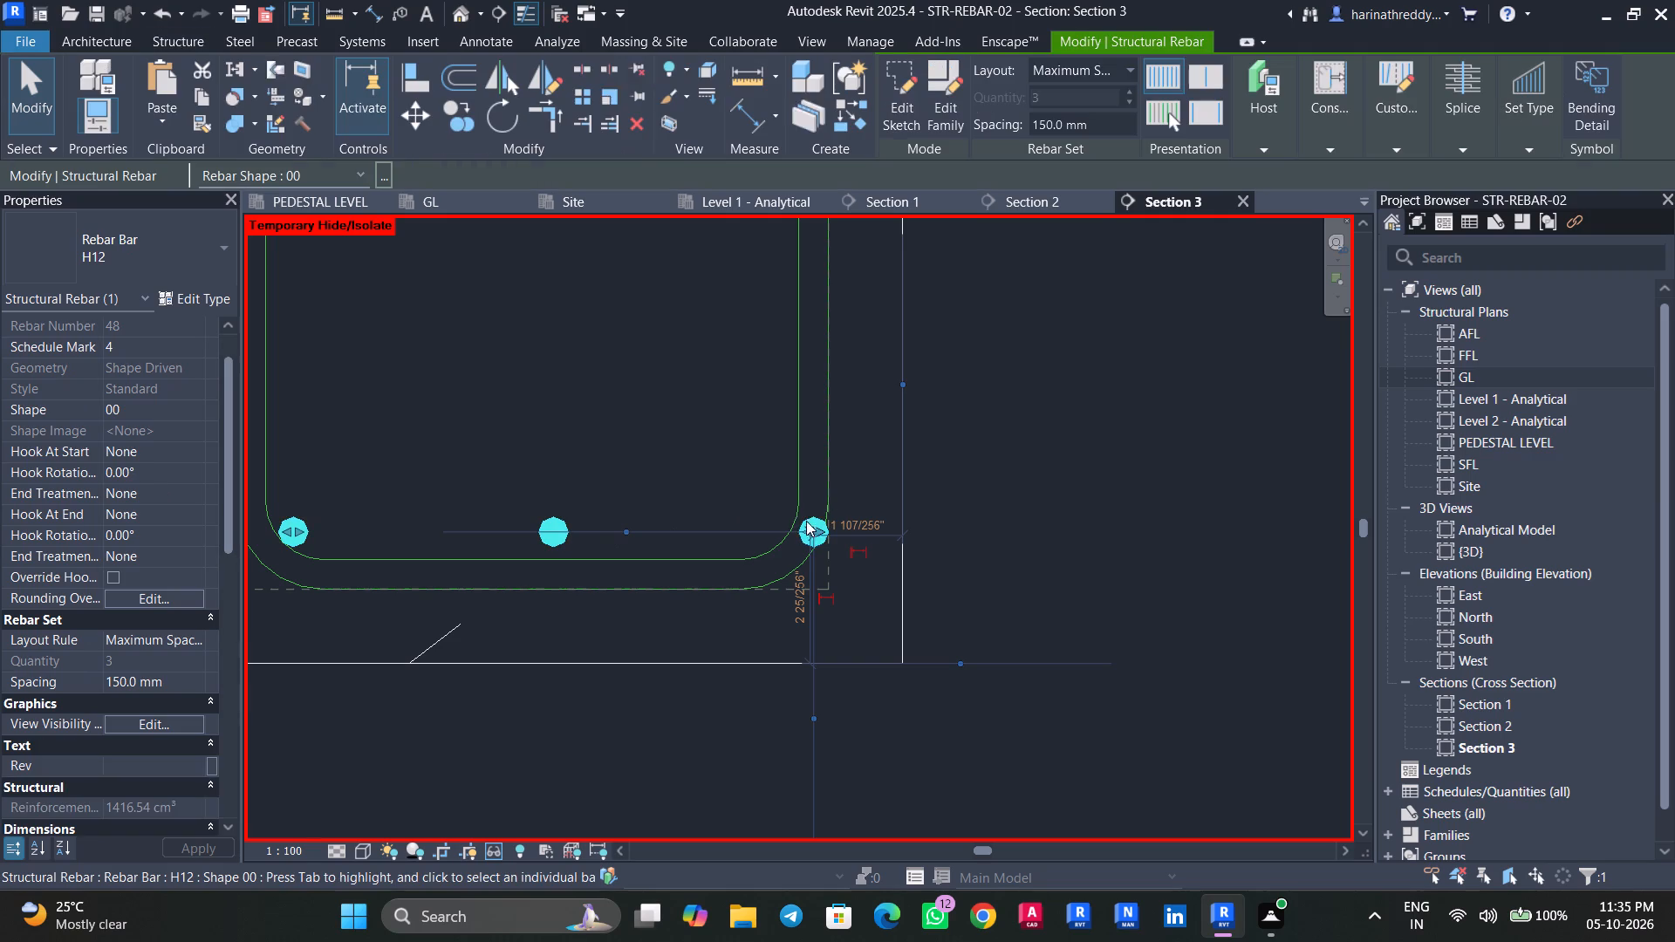
pyautogui.moveTo(809, 530); pyautogui.dragTo(769, 530)
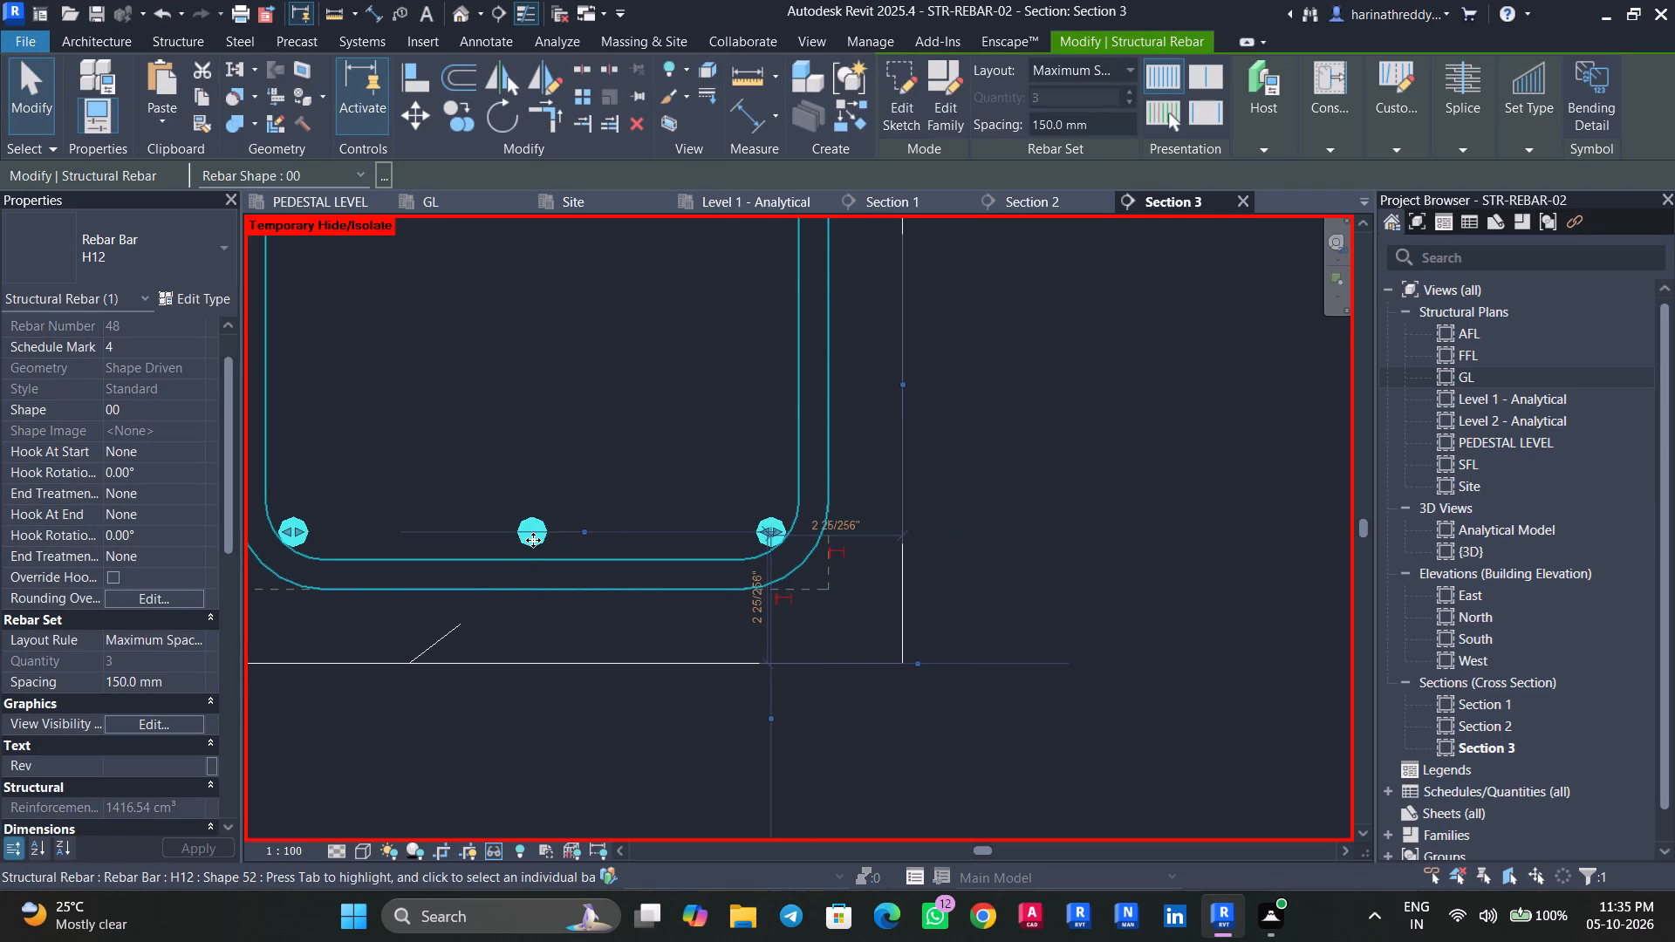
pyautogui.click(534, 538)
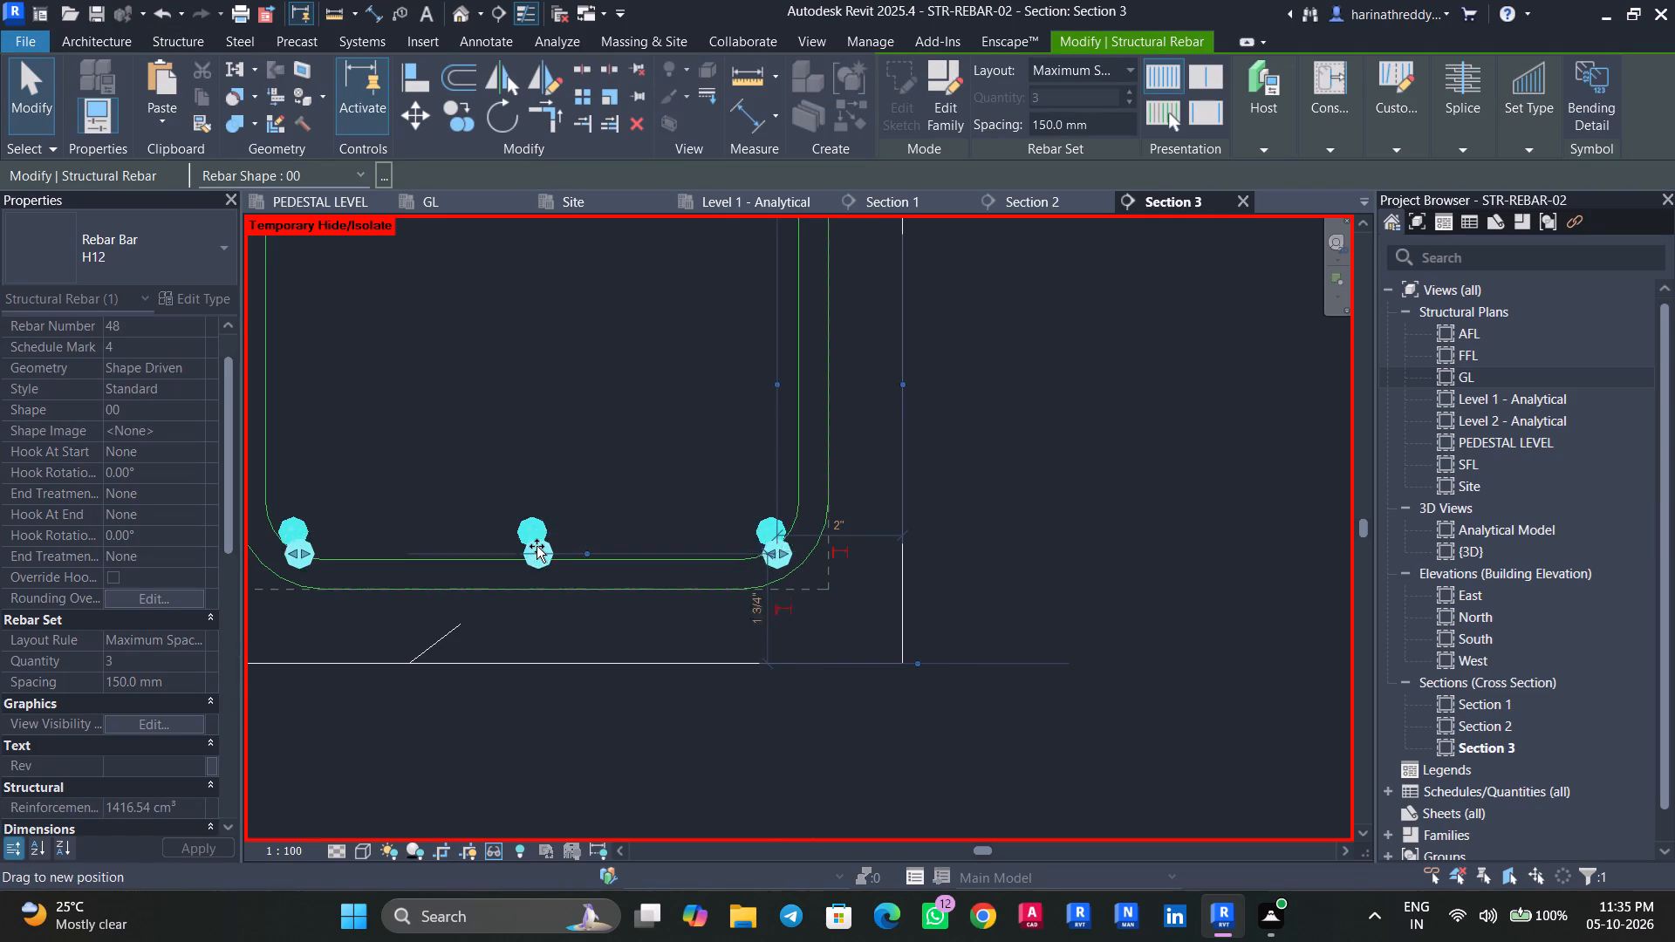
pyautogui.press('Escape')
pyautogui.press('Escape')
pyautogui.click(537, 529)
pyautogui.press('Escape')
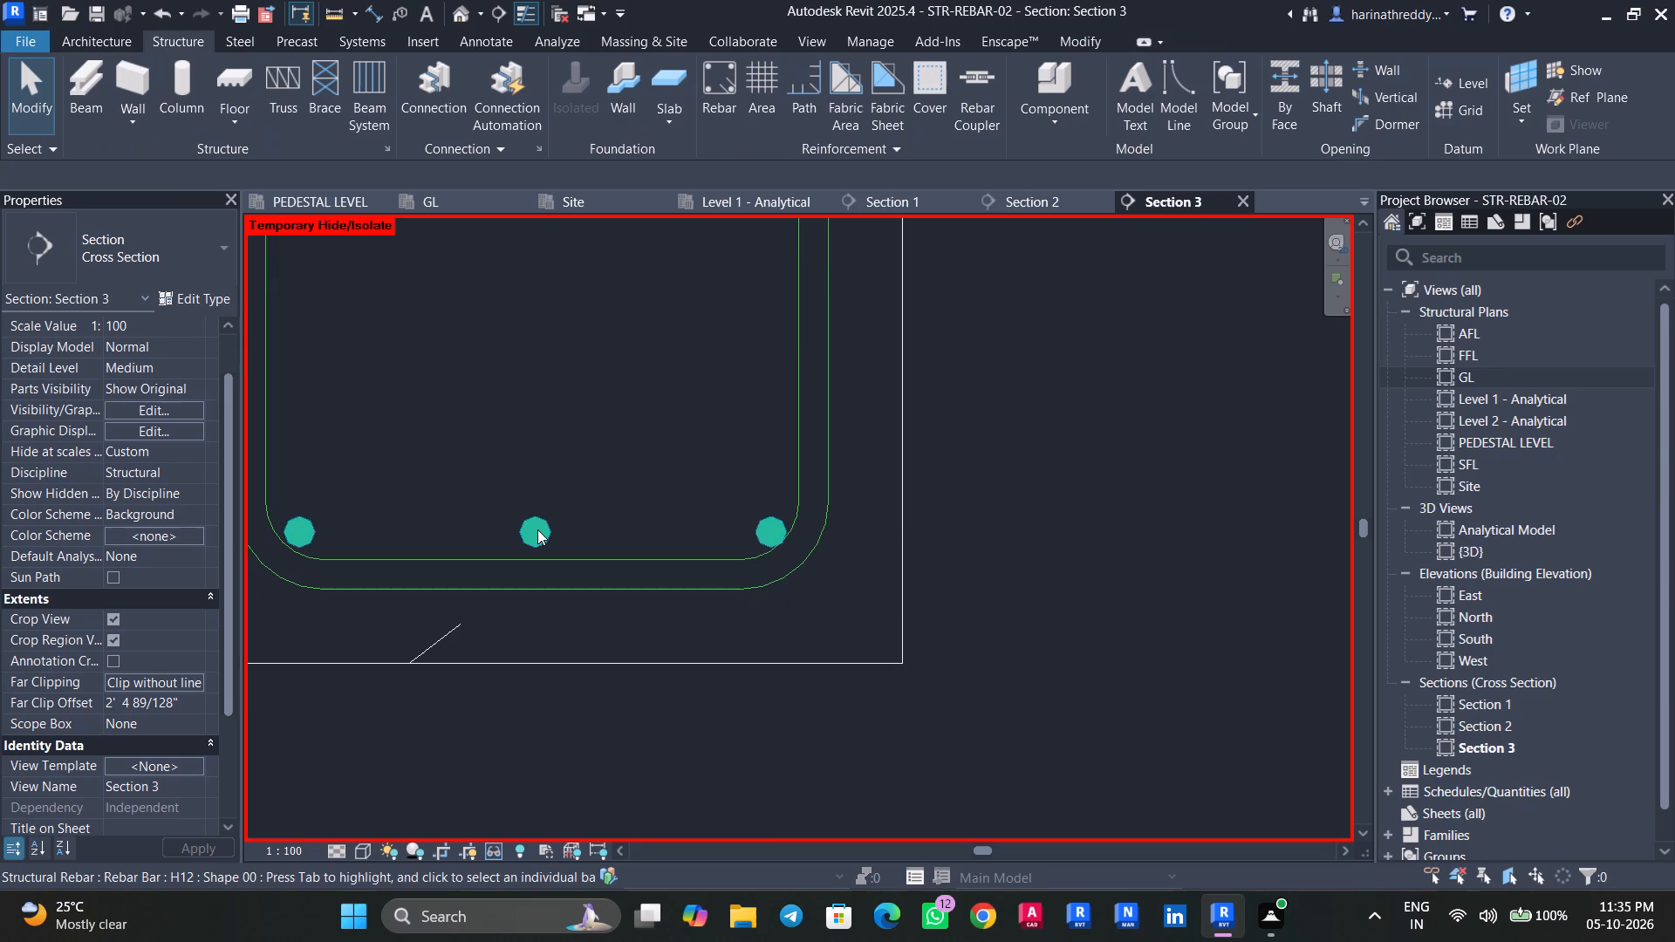
# Nudge only the middle bar of the bottom H12 set down until it rests on the stirrup's bottom leg.
pyautogui.press('Tab')
pyautogui.click(537, 529)
pyautogui.scroll(5, 539, 537)
pyautogui.press('Down')
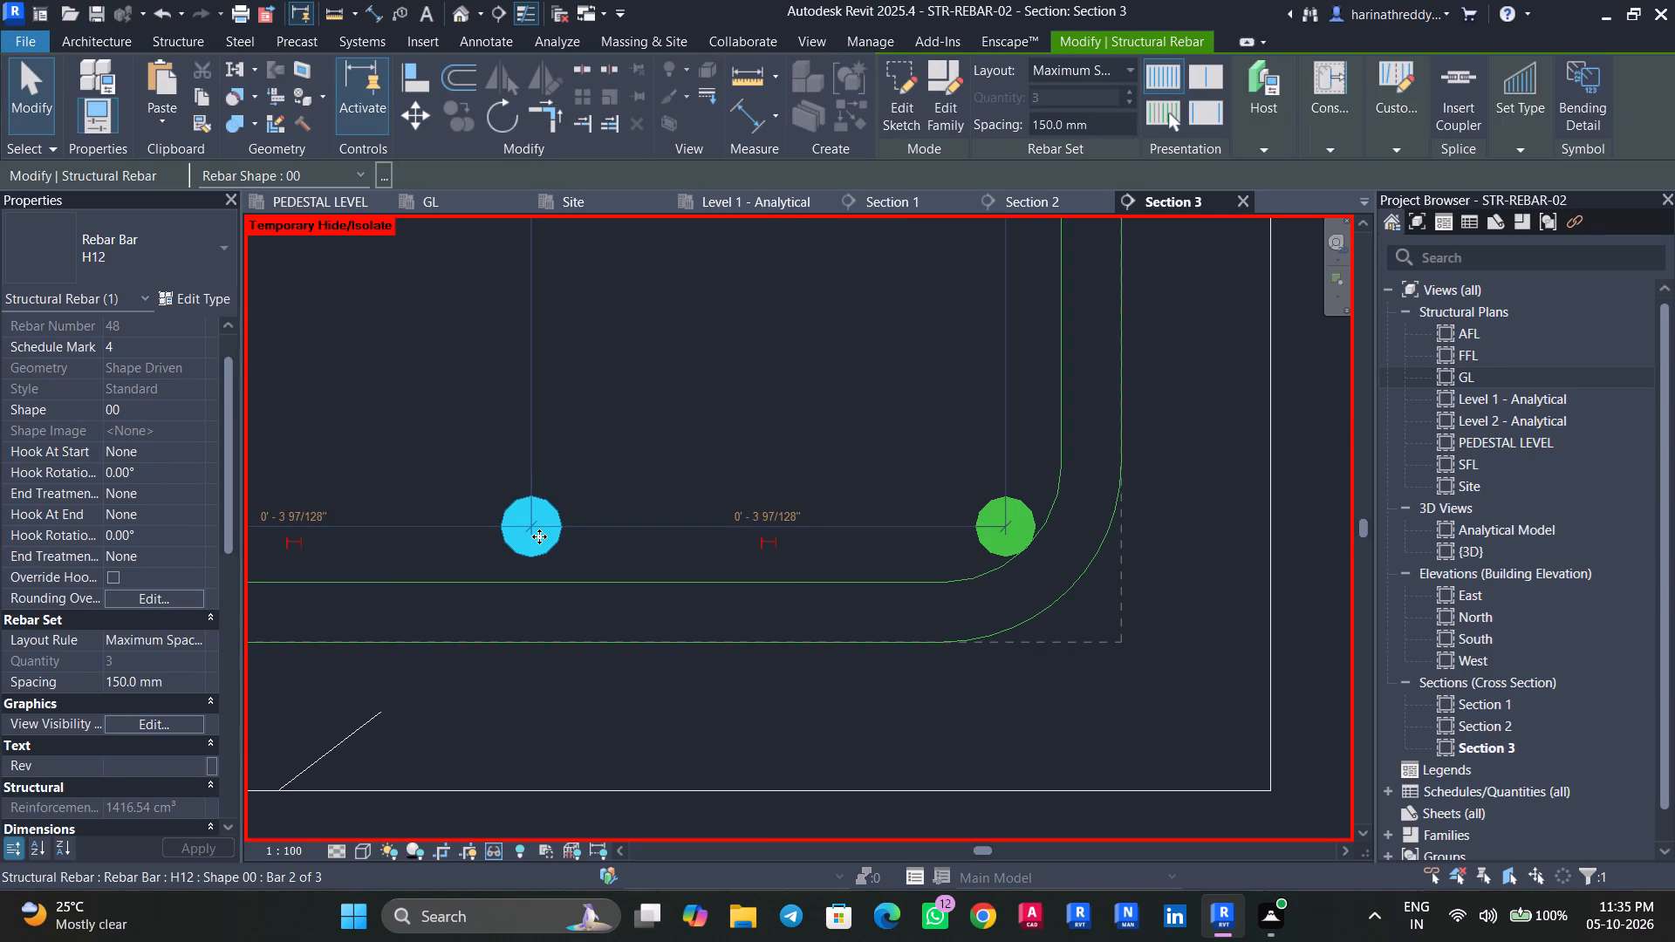
pyautogui.press('Down')
pyautogui.press('Down')
pyautogui.press('Down')
pyautogui.press('Down')
pyautogui.press('Down')
pyautogui.press('Down')
pyautogui.press('Escape')
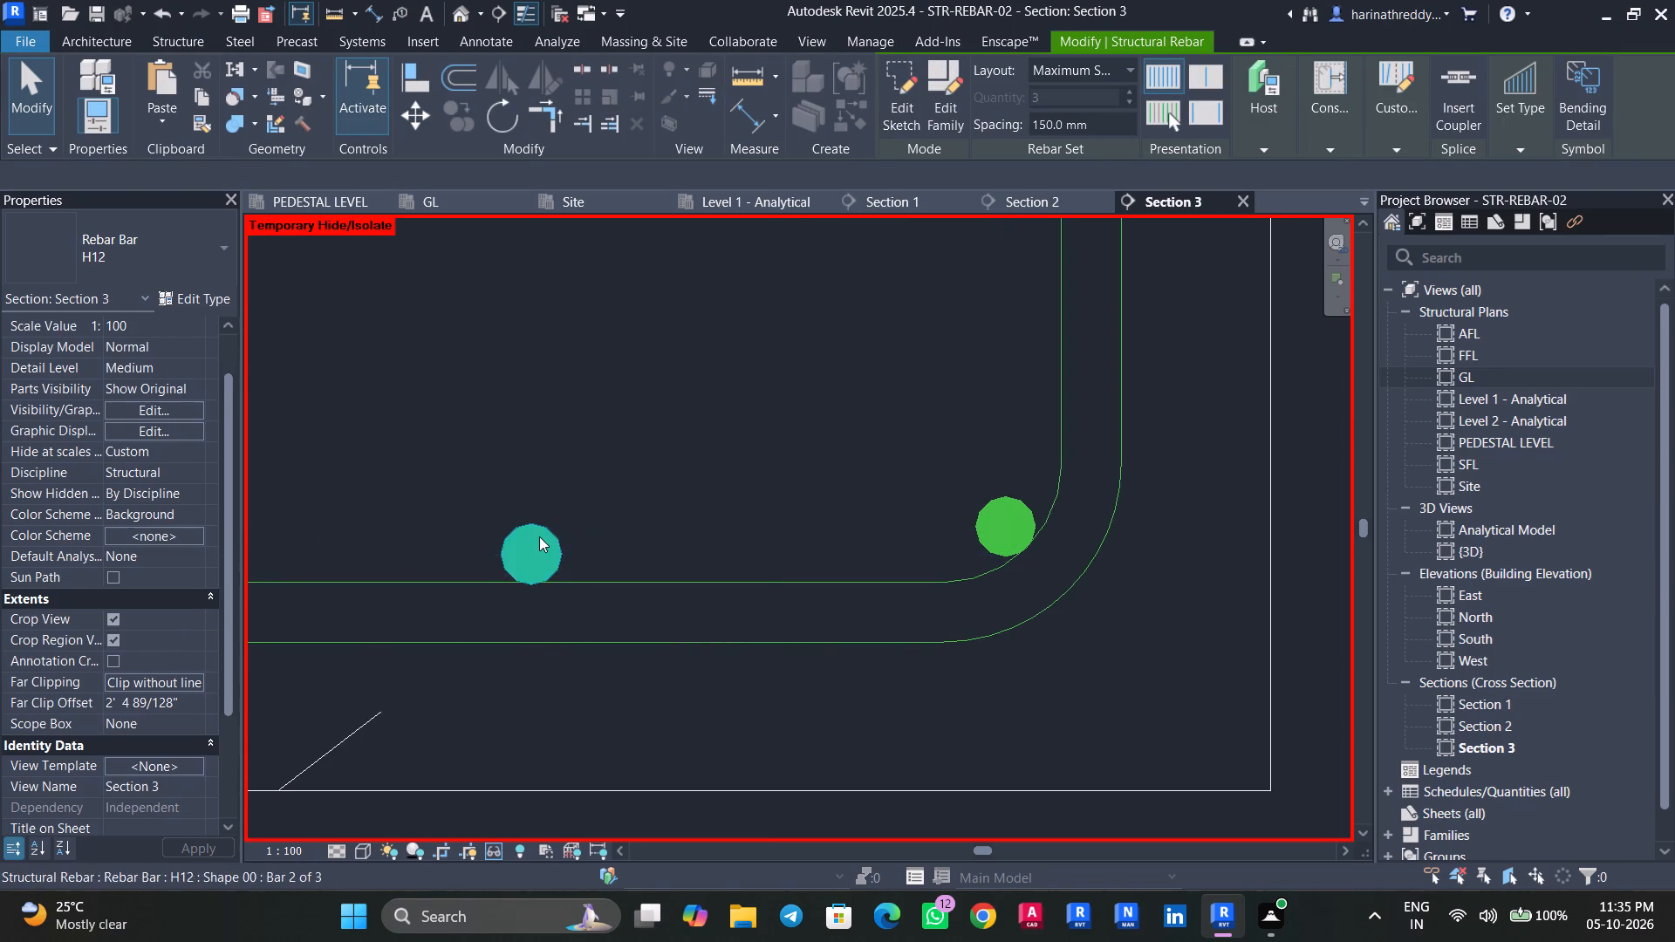
pyautogui.press('Escape')
# Nudge only the middle bar of the top H12 set up against the stirrup's top leg.
pyautogui.scroll(-9, 591, 437)
pyautogui.moveTo(593, 382); pyautogui.dragTo(628, 656, button='middle')
pyautogui.moveTo(615, 481); pyautogui.dragTo(605, 725, button='middle')
pyautogui.scroll(4, 597, 444)
pyautogui.press('Tab')
pyautogui.click(597, 443)
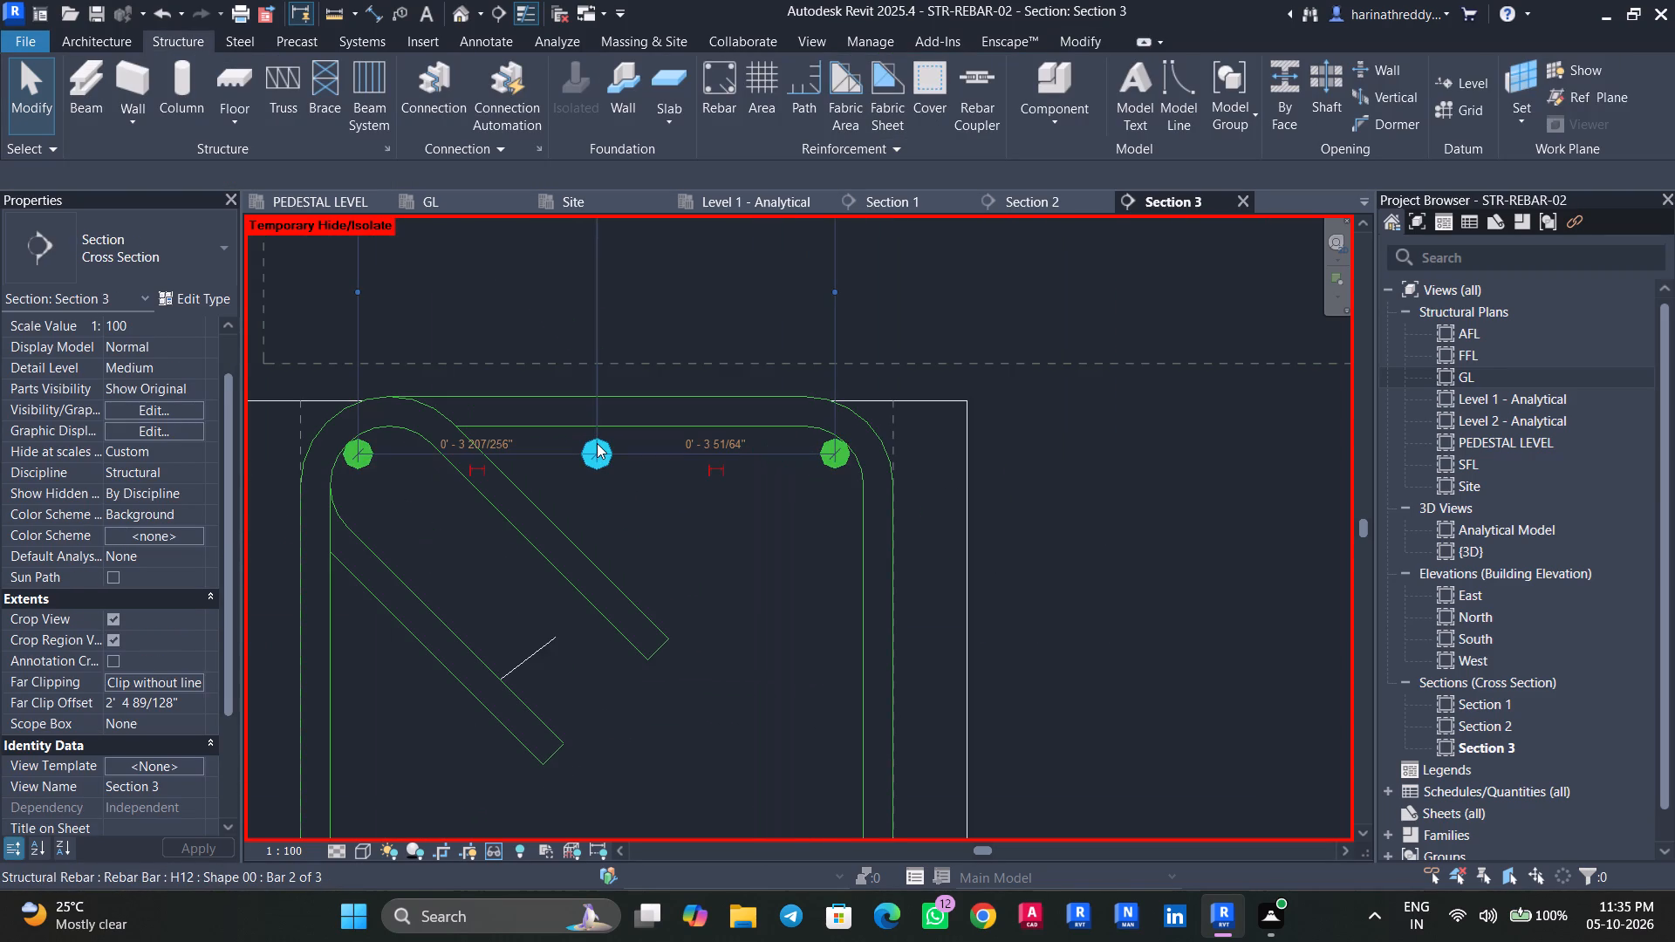
pyautogui.press('Up')
pyautogui.press('Up')
pyautogui.press('Up')
pyautogui.press('Escape')
pyautogui.press('Escape')
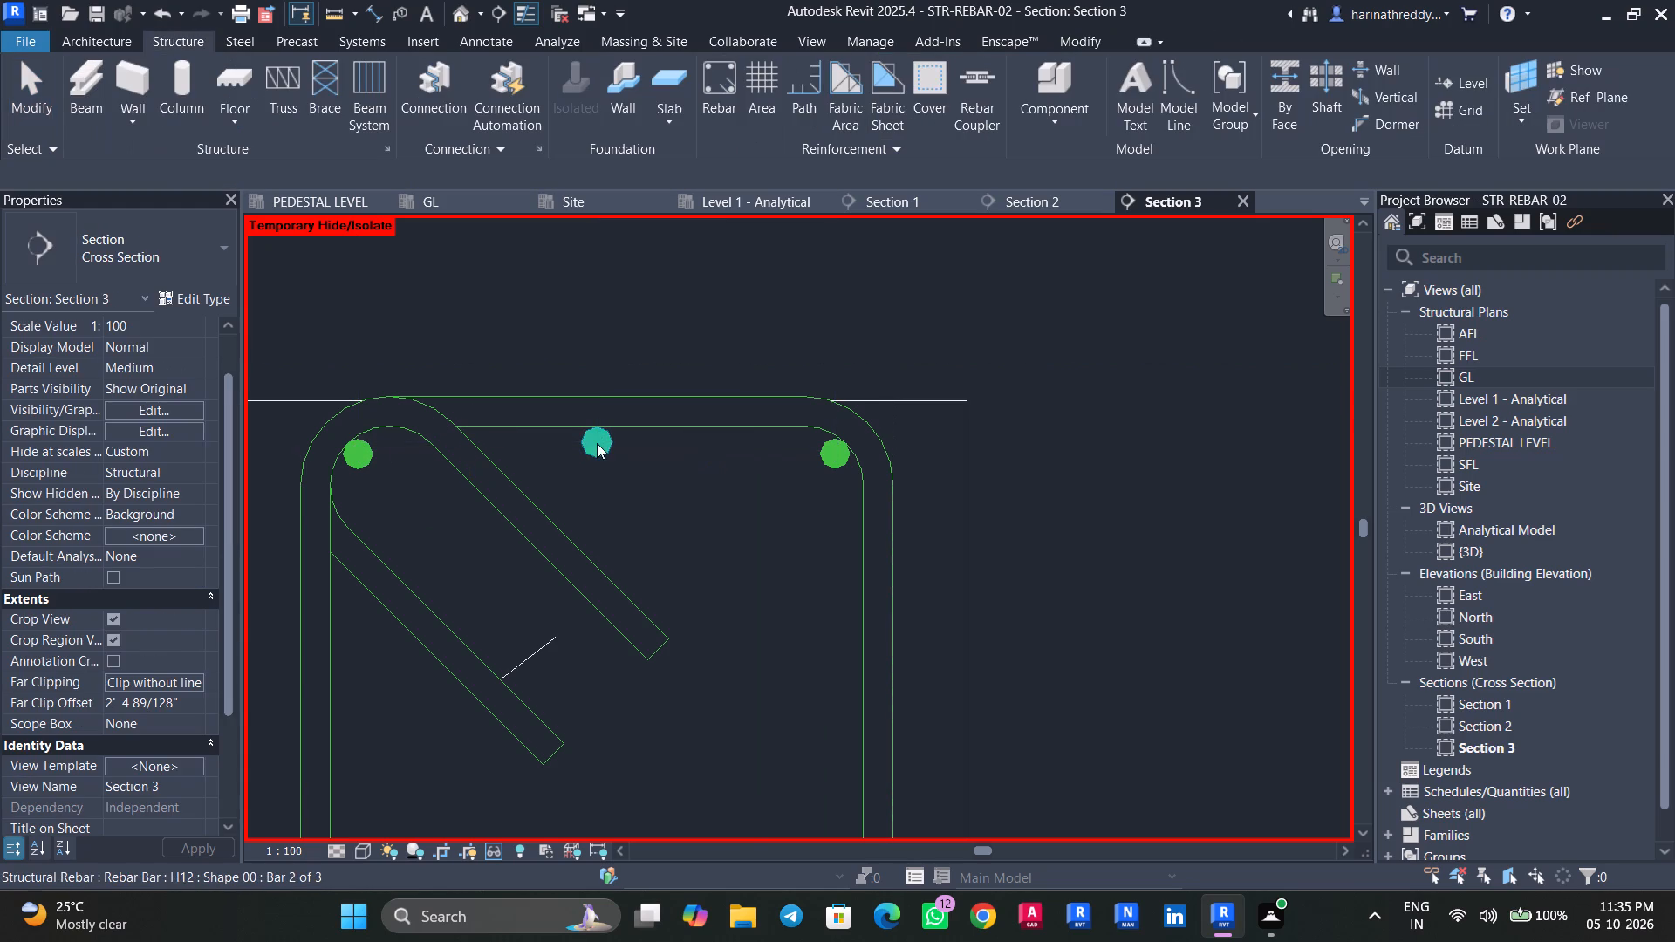
# Pull the stirrup's top leg down inside the beam's top face, making the vertical legs B about 395 mm.
pyautogui.scroll(-3, 761, 310)
pyautogui.click(812, 380)
pyautogui.scroll(8, 638, 375)
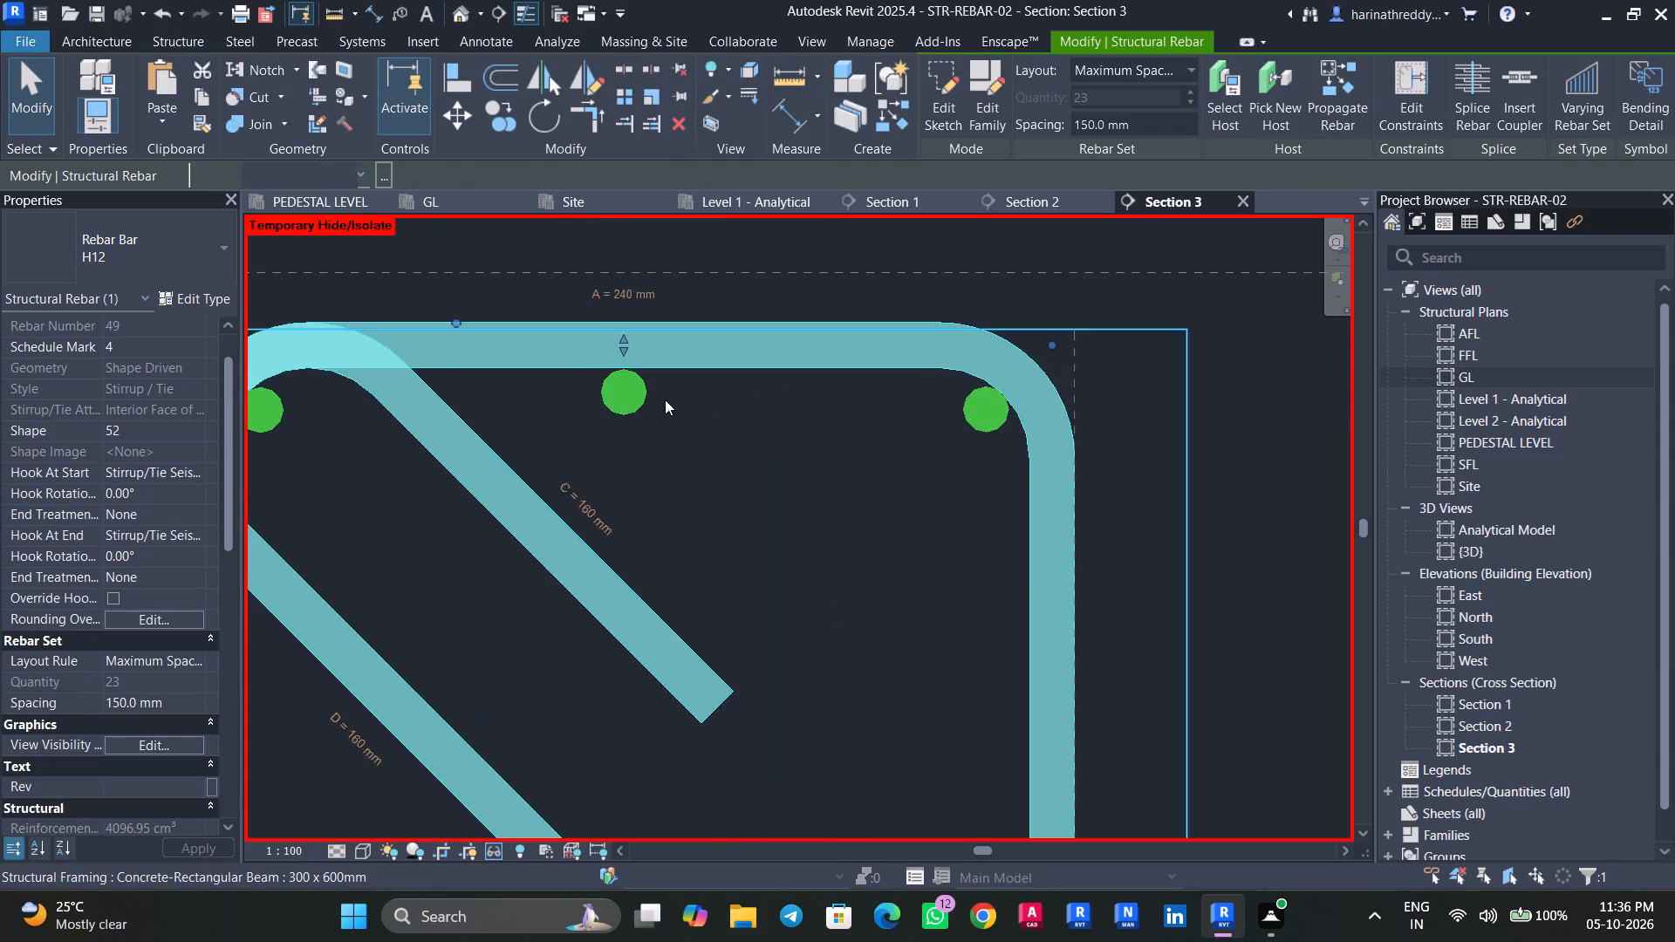
pyautogui.scroll(2, 665, 399)
pyautogui.moveTo(588, 312); pyautogui.dragTo(589, 364)
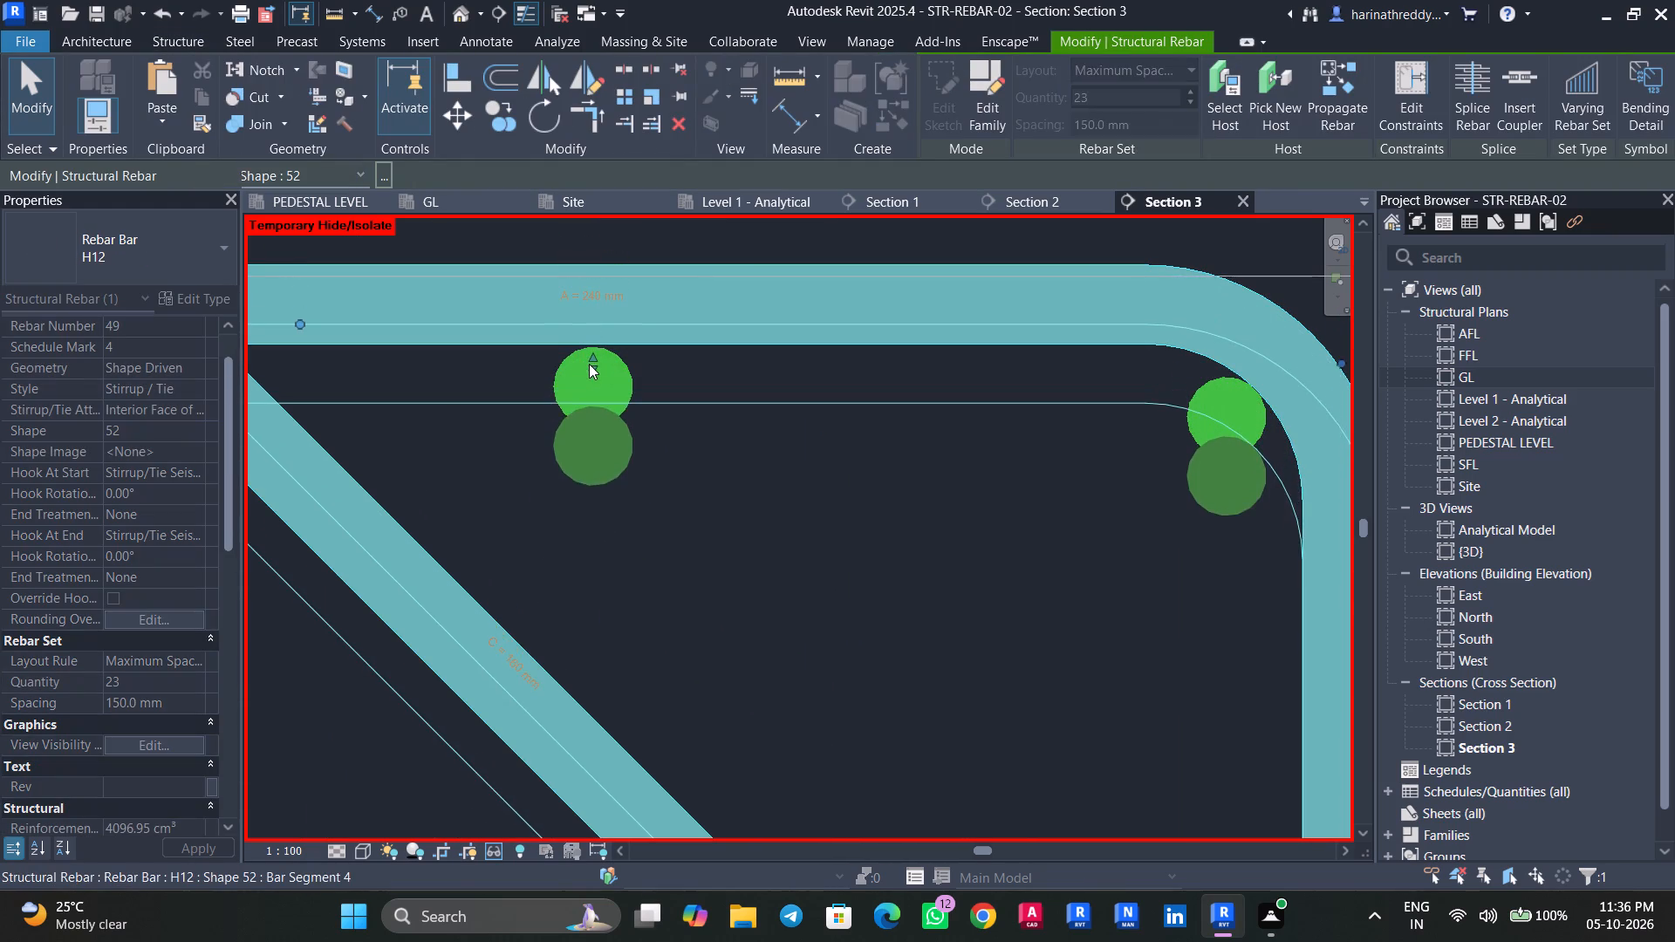
pyautogui.scroll(-9, 589, 364)
pyautogui.moveTo(600, 386); pyautogui.dragTo(656, 82, button='middle')
pyautogui.scroll(-4, 625, 313)
pyautogui.moveTo(638, 311); pyautogui.dragTo(626, 446, button='middle')
pyautogui.moveTo(627, 308); pyautogui.dragTo(625, 319)
pyautogui.press('Escape')
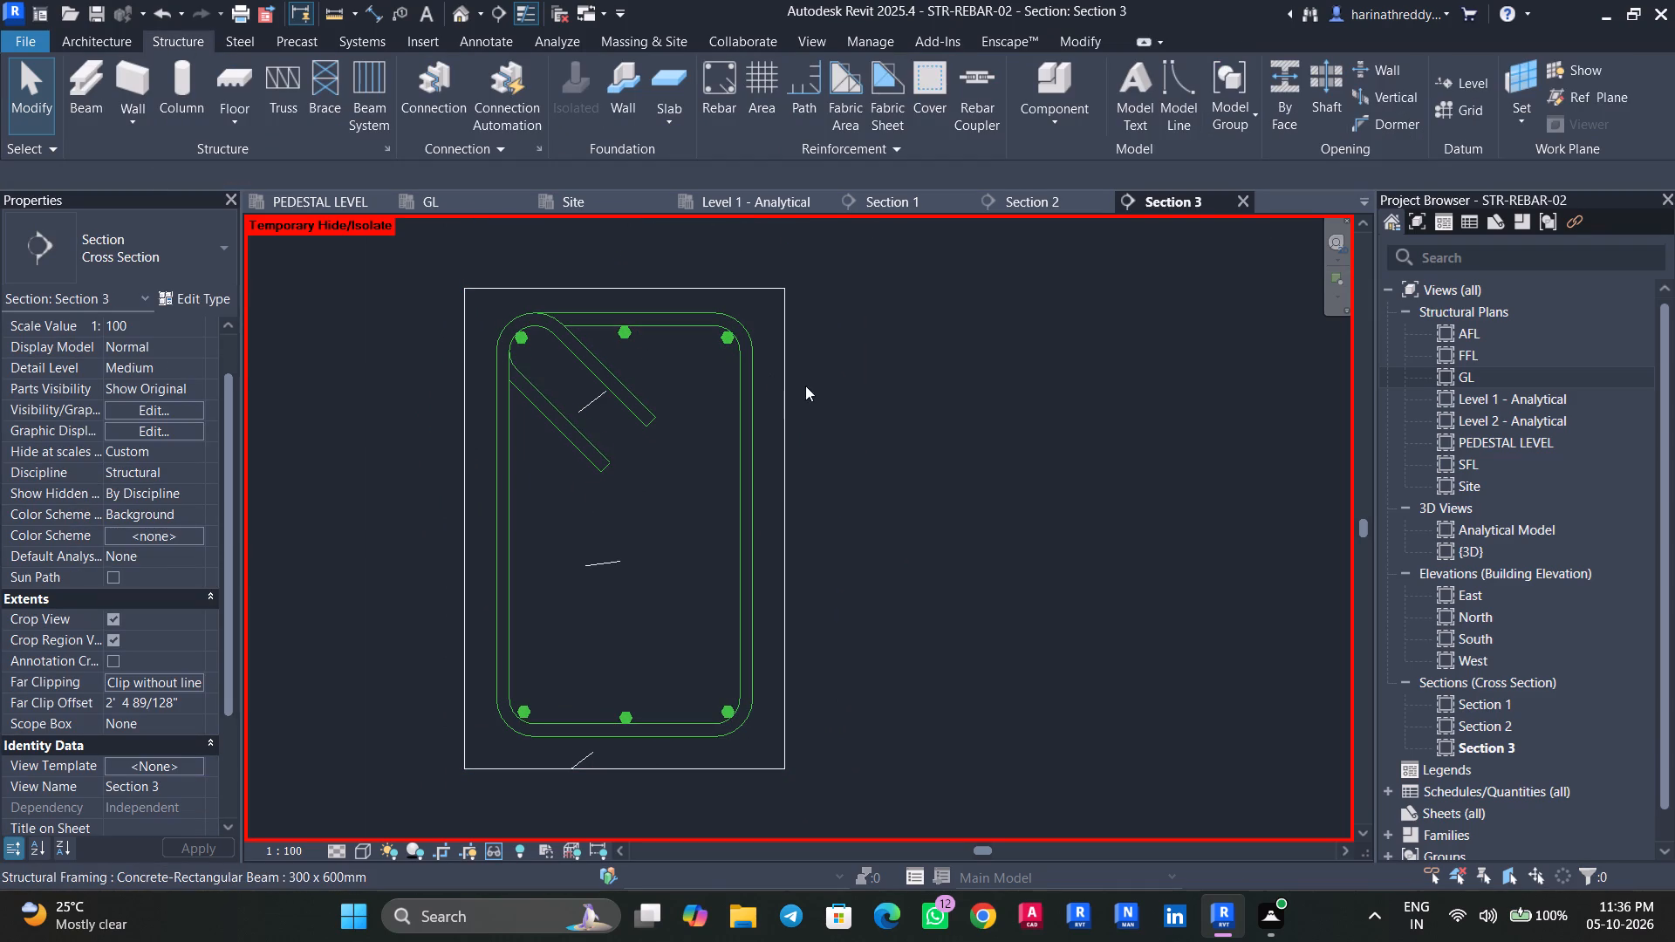
# Select all instances of the H12 rebar and set them to show unobscured in the {3D} view.
pyautogui.click(666, 324)
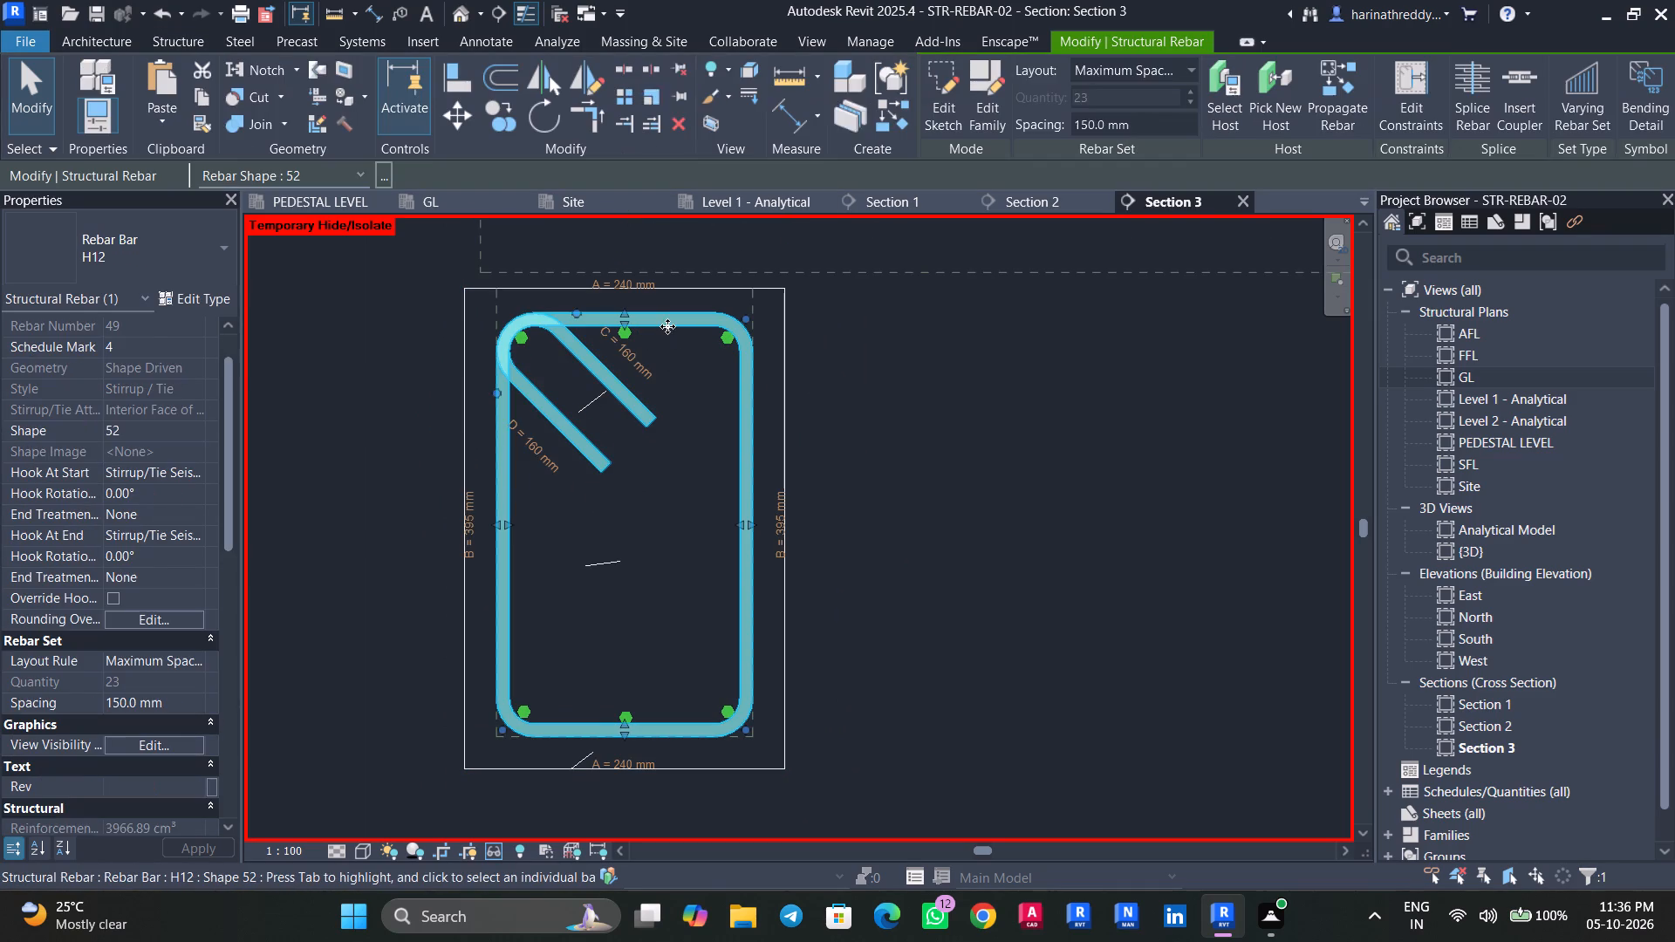
pyautogui.write('SA')
pyautogui.click(167, 721)
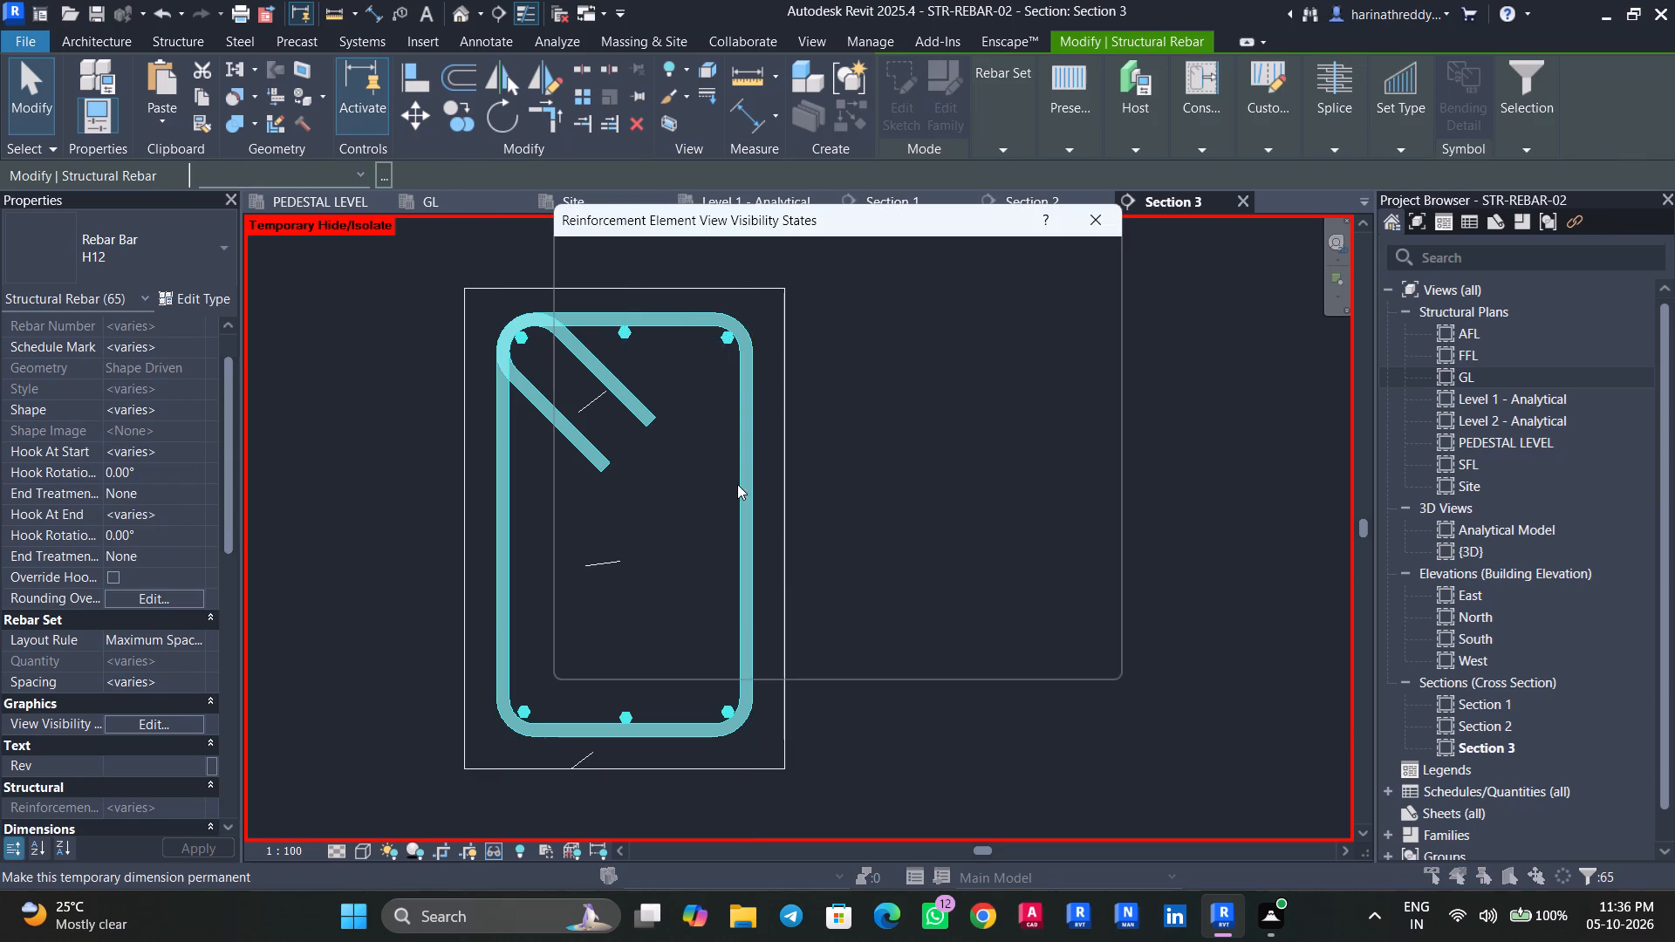
pyautogui.click(1004, 404)
pyautogui.click(968, 648)
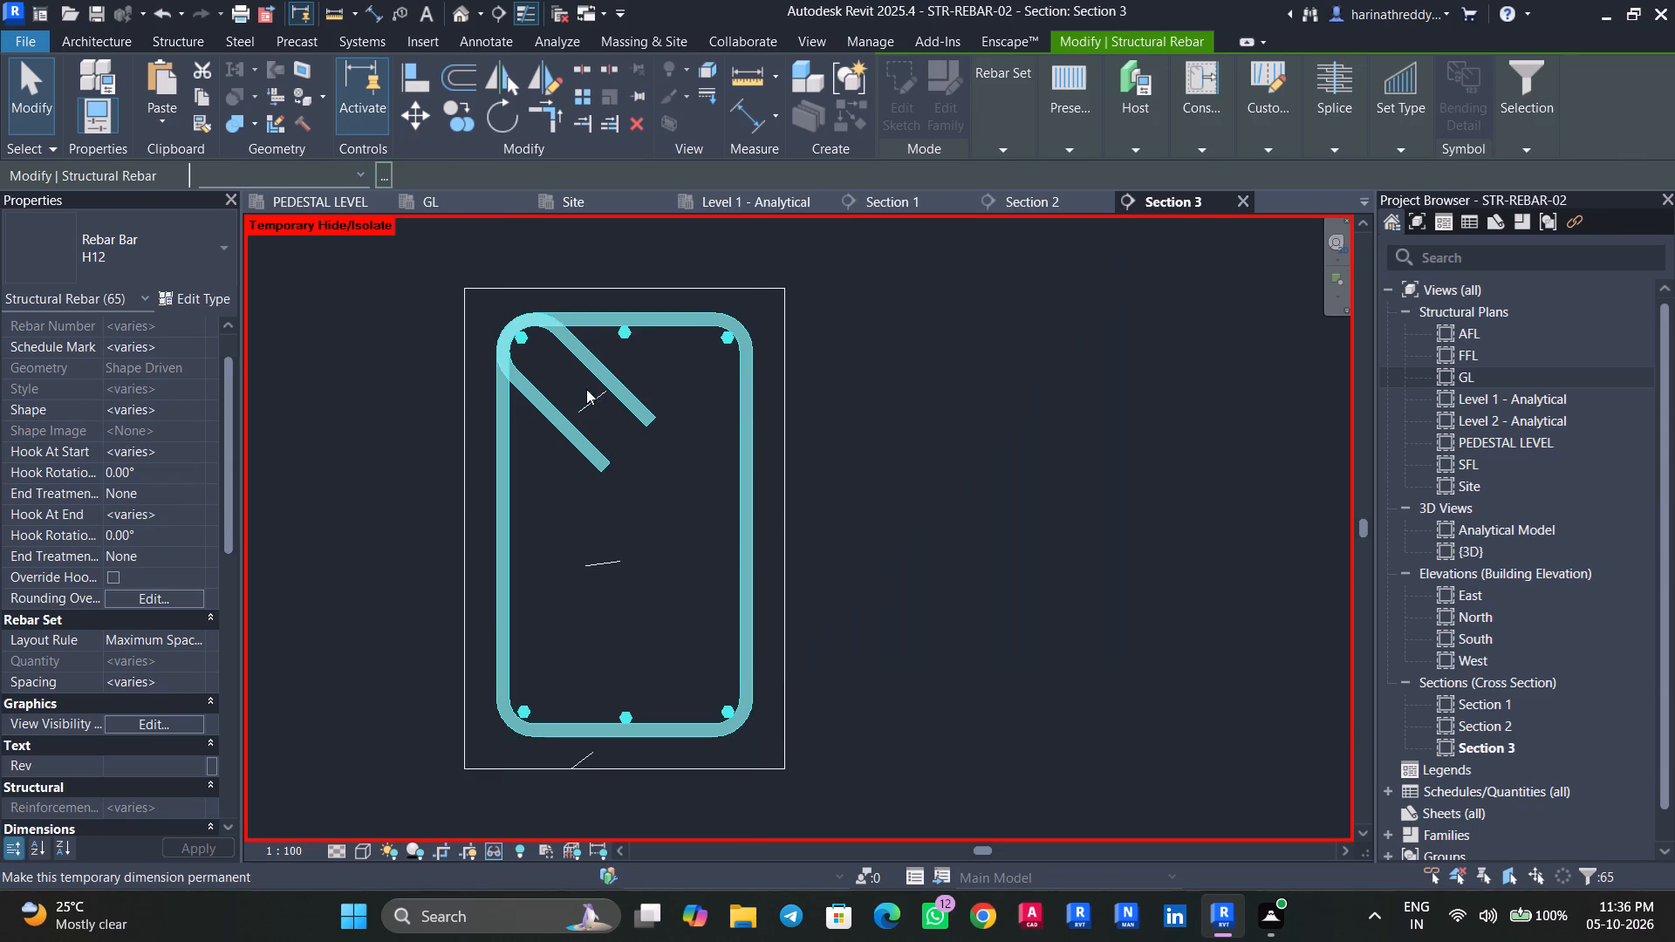
pyautogui.press('Escape')
pyautogui.click(625, 336)
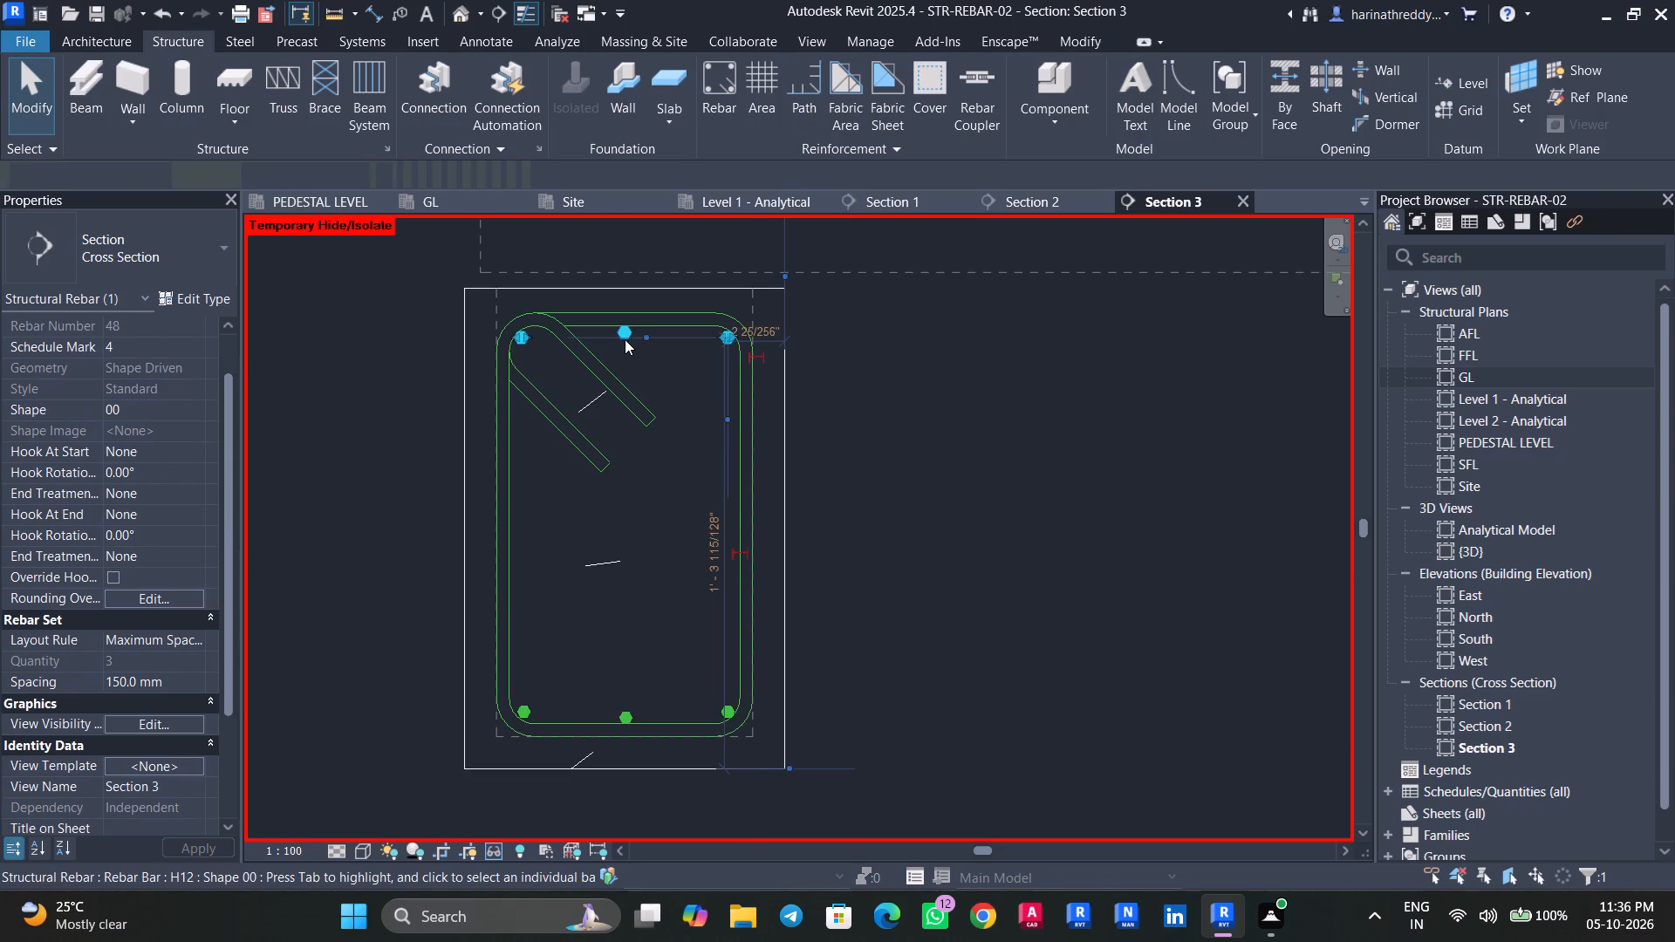
pyautogui.press('s')
pyautogui.press('a')
pyautogui.click(171, 725)
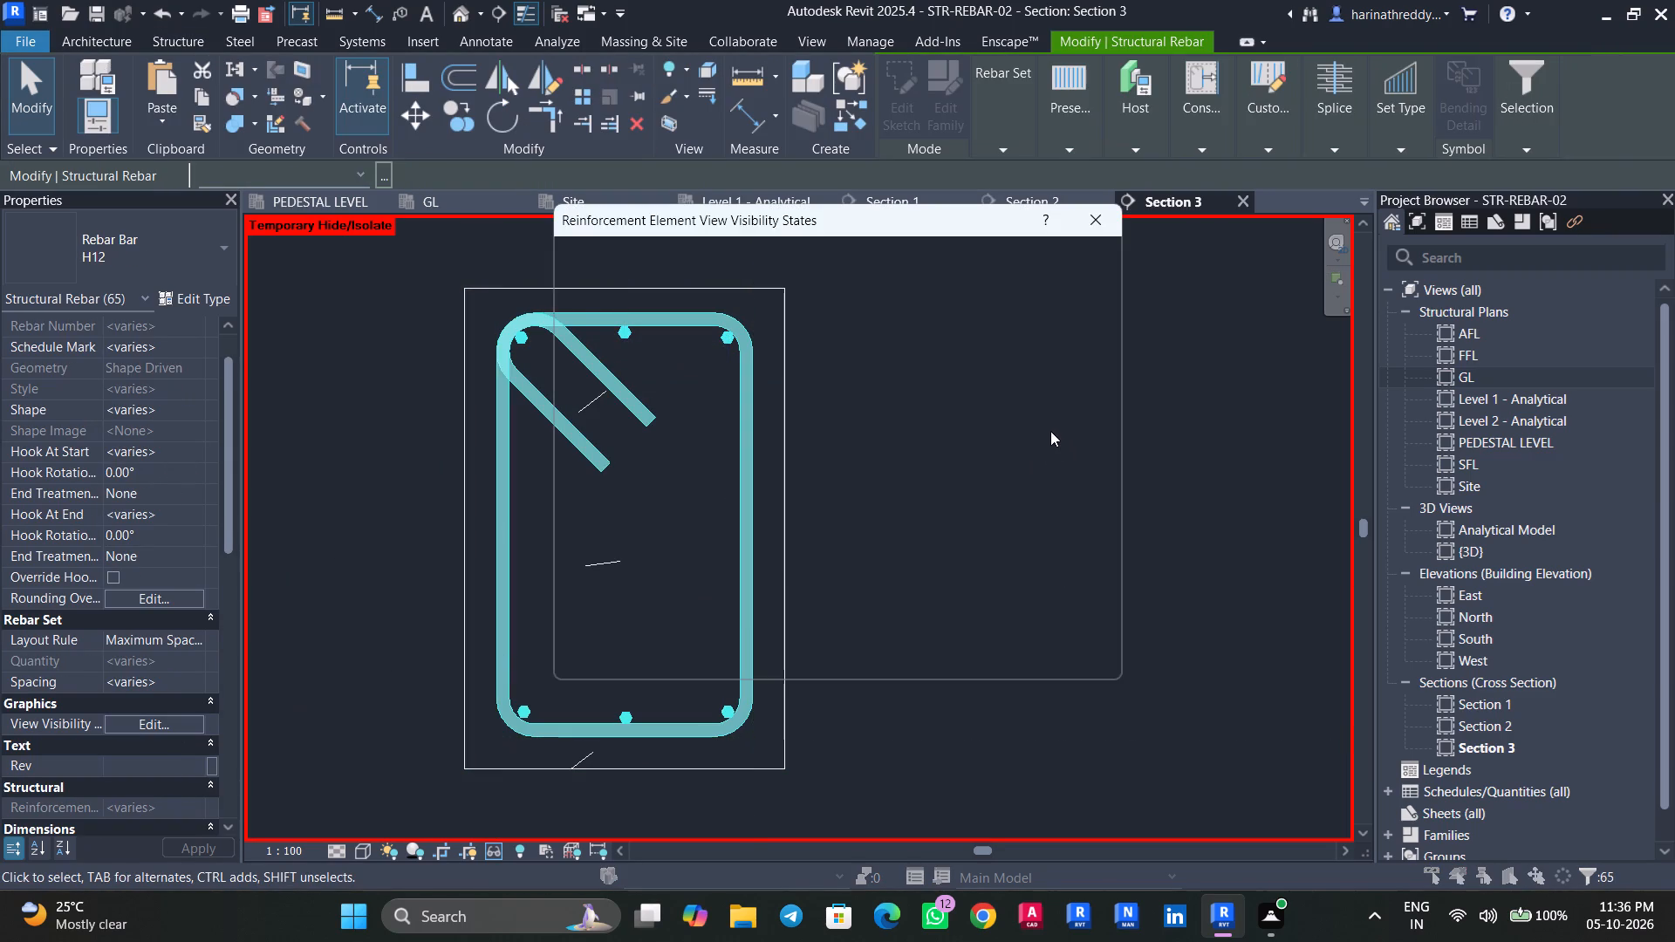
pyautogui.click(940, 654)
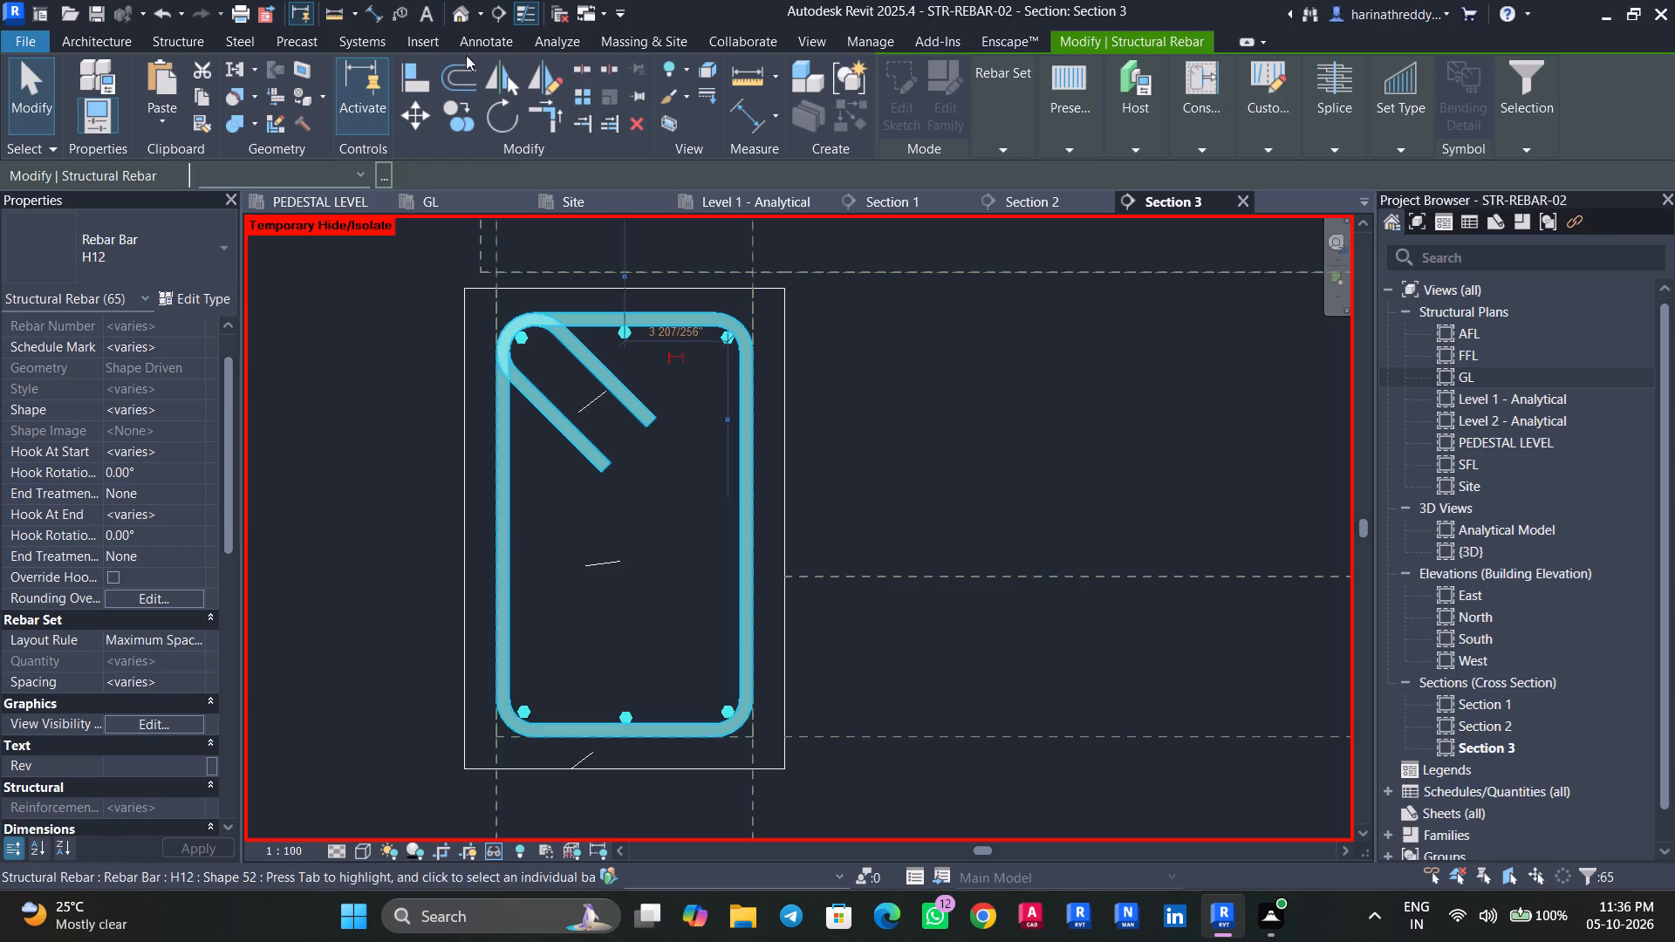
# Inspect the beam and column reinforcement in the 3D view.
pyautogui.click(460, 12)
pyautogui.scroll(-8, 925, 718)
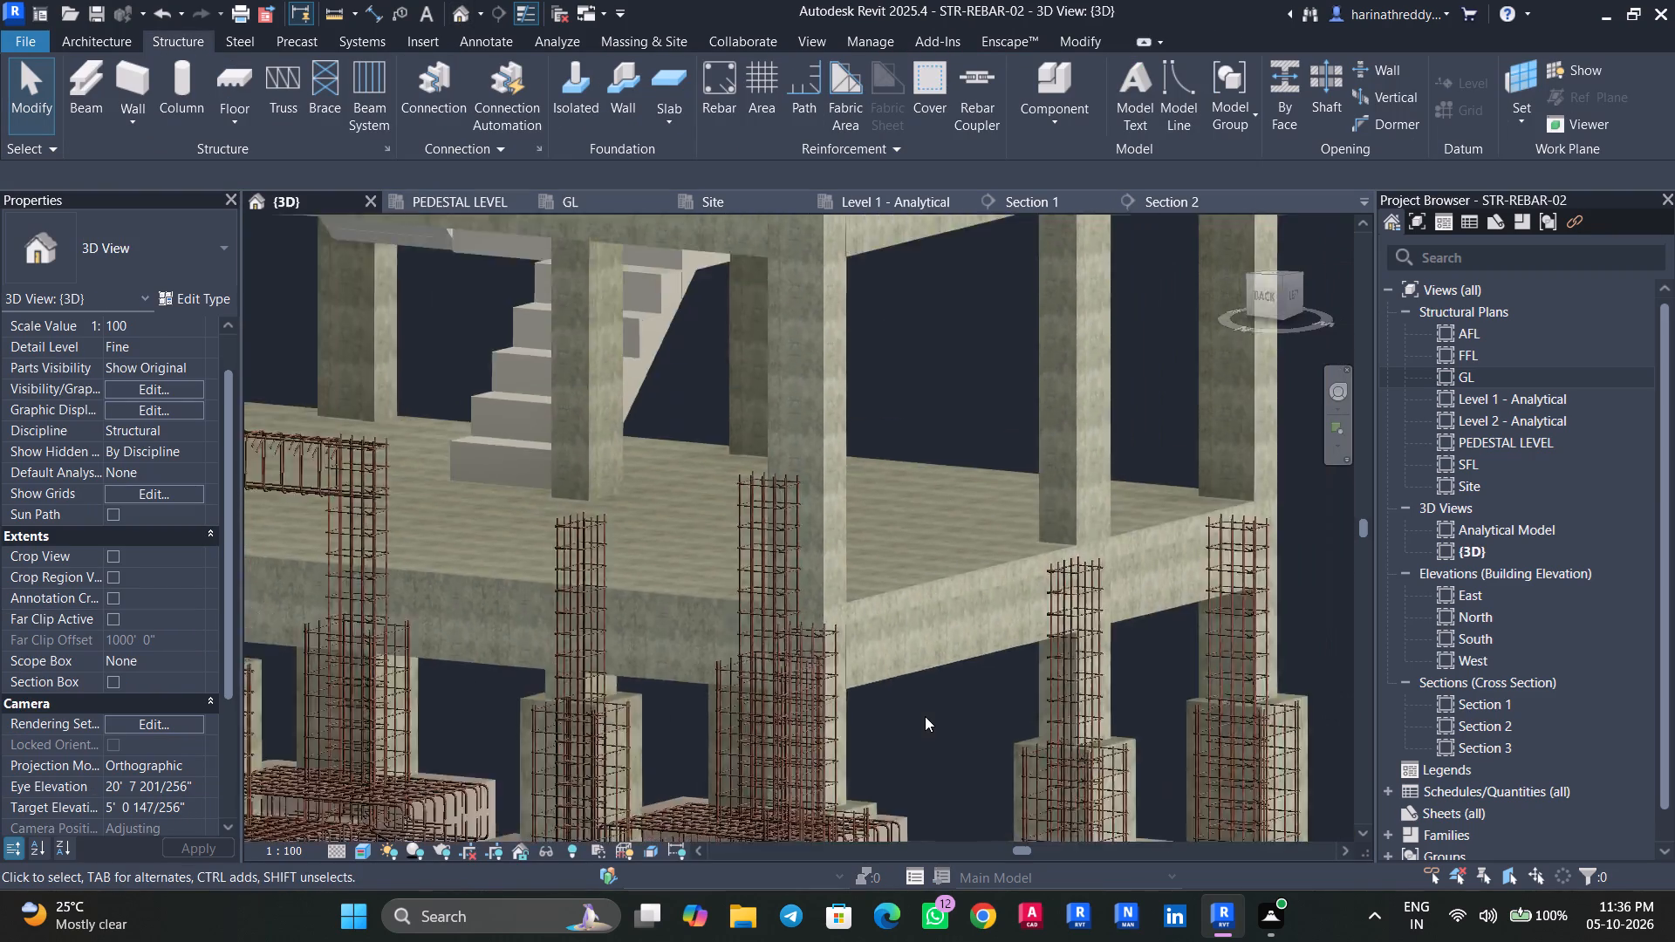
pyautogui.scroll(-7, 925, 716)
pyautogui.keyDown('shift'); pyautogui.moveTo(461, 759); pyautogui.dragTo(814, 783, button='middle'); pyautogui.keyUp('shift')
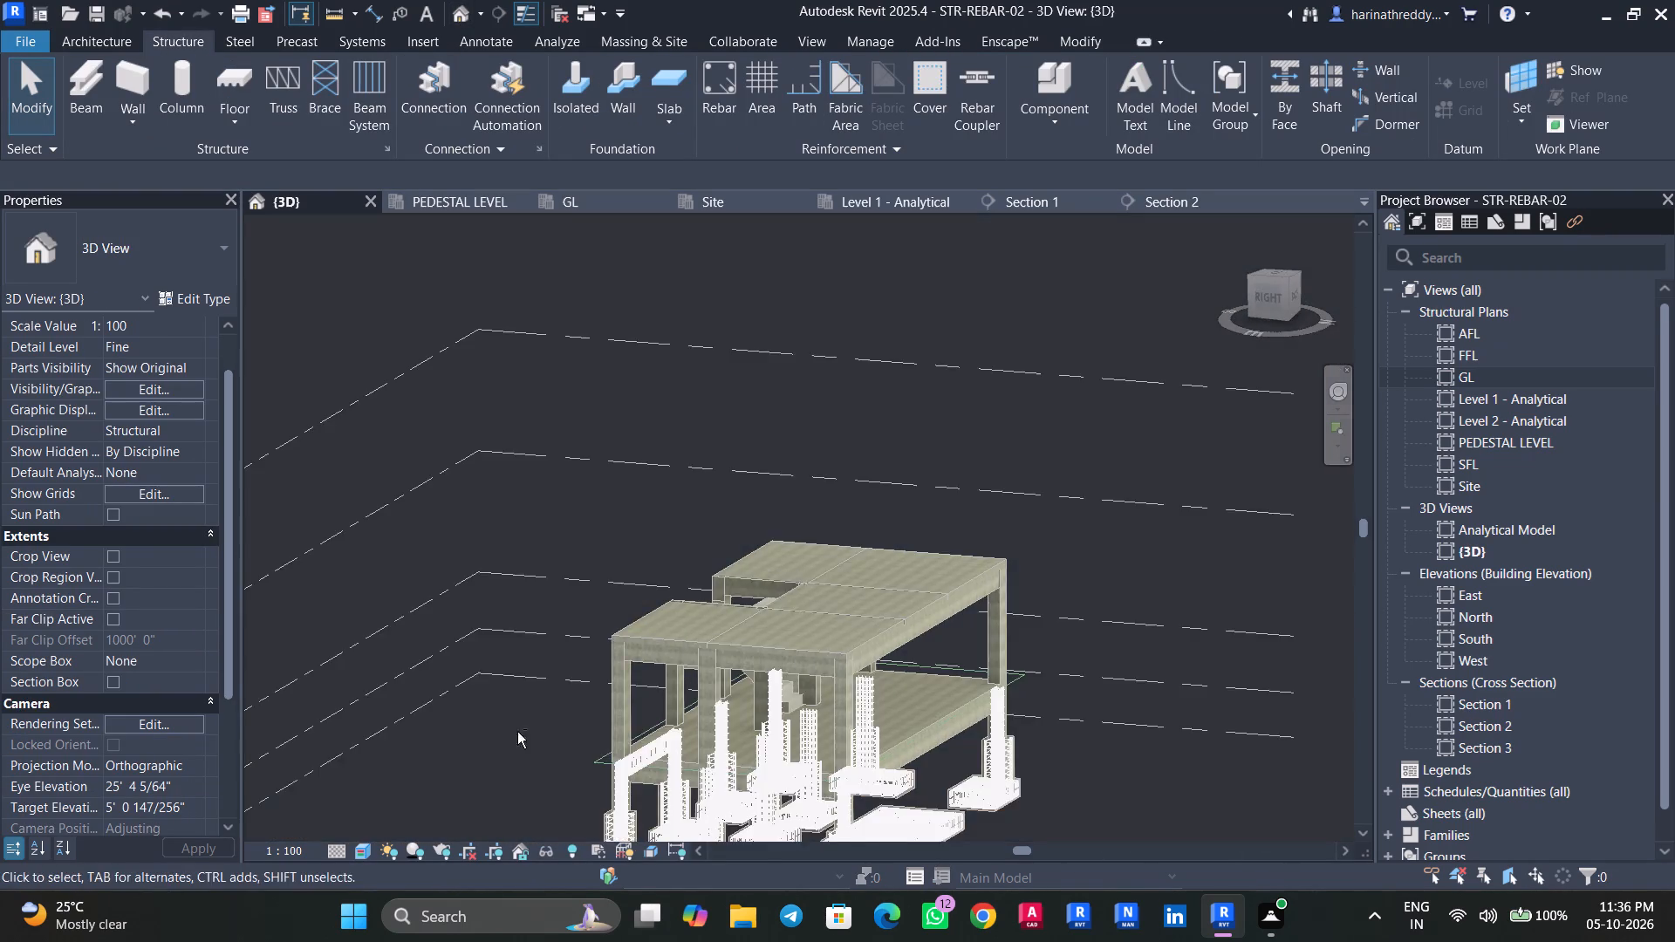
pyautogui.keyDown('shift'); pyautogui.moveTo(541, 738); pyautogui.dragTo(808, 760, button='middle'); pyautogui.keyUp('shift')
pyautogui.moveTo(736, 726); pyautogui.dragTo(283, 584, button='middle')
pyautogui.scroll(9, 868, 714)
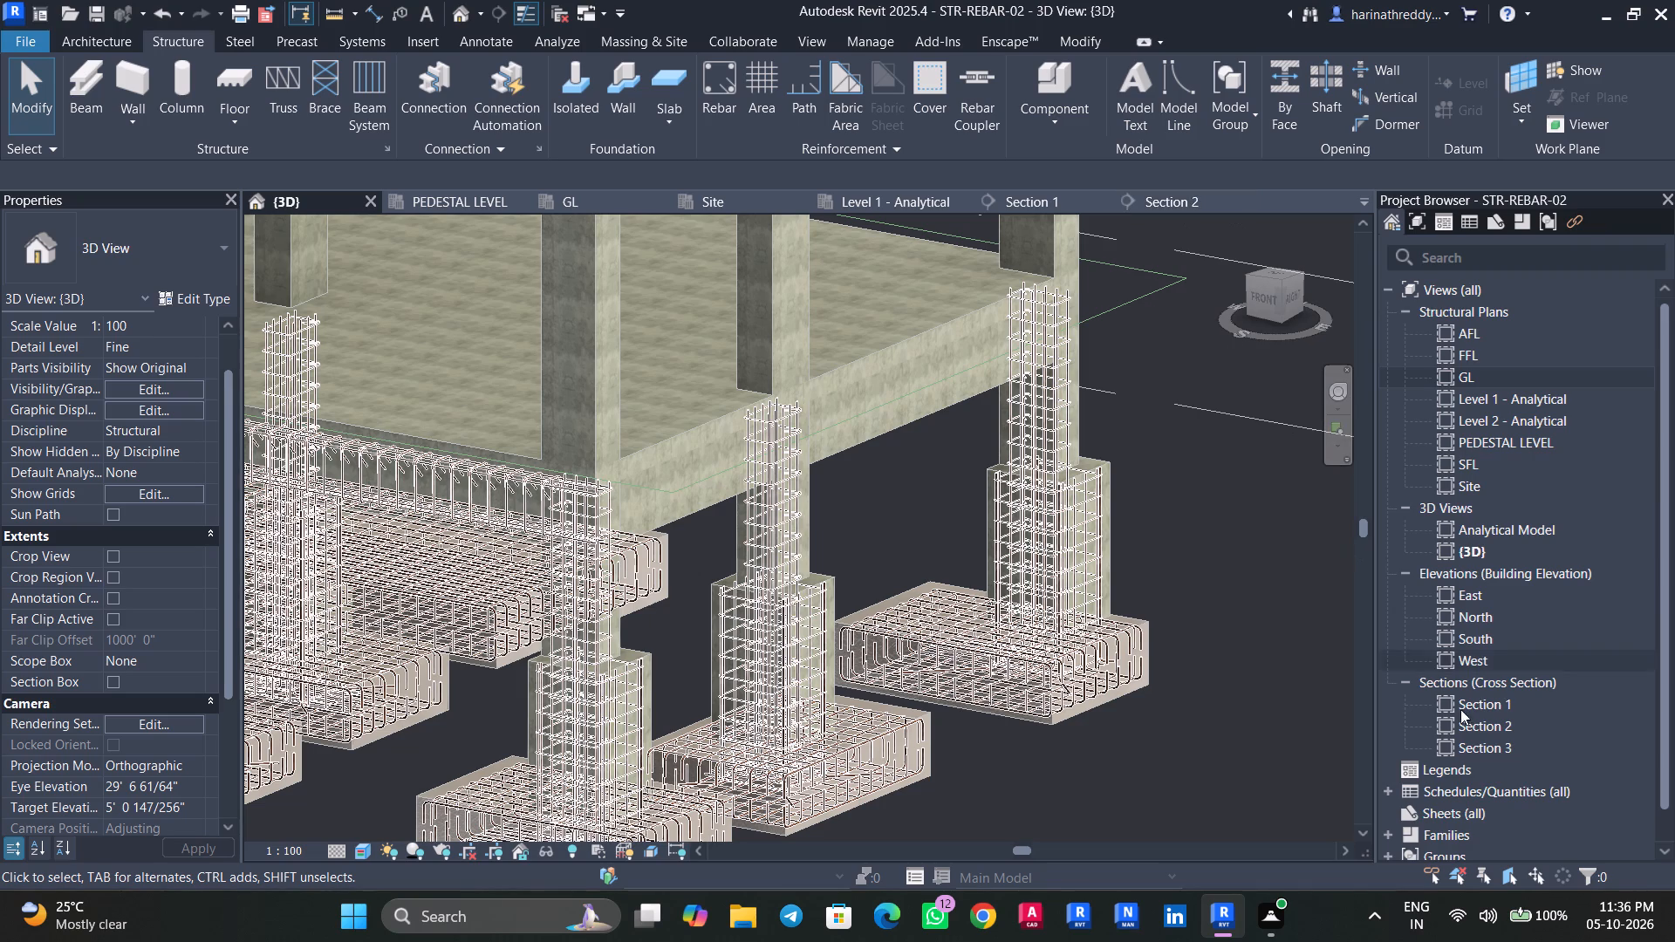
# Go back to Section 3 and check the view visibility states of the top H12 set and the stirrup.
pyautogui.doubleClick(1473, 746)
pyautogui.press('Escape')
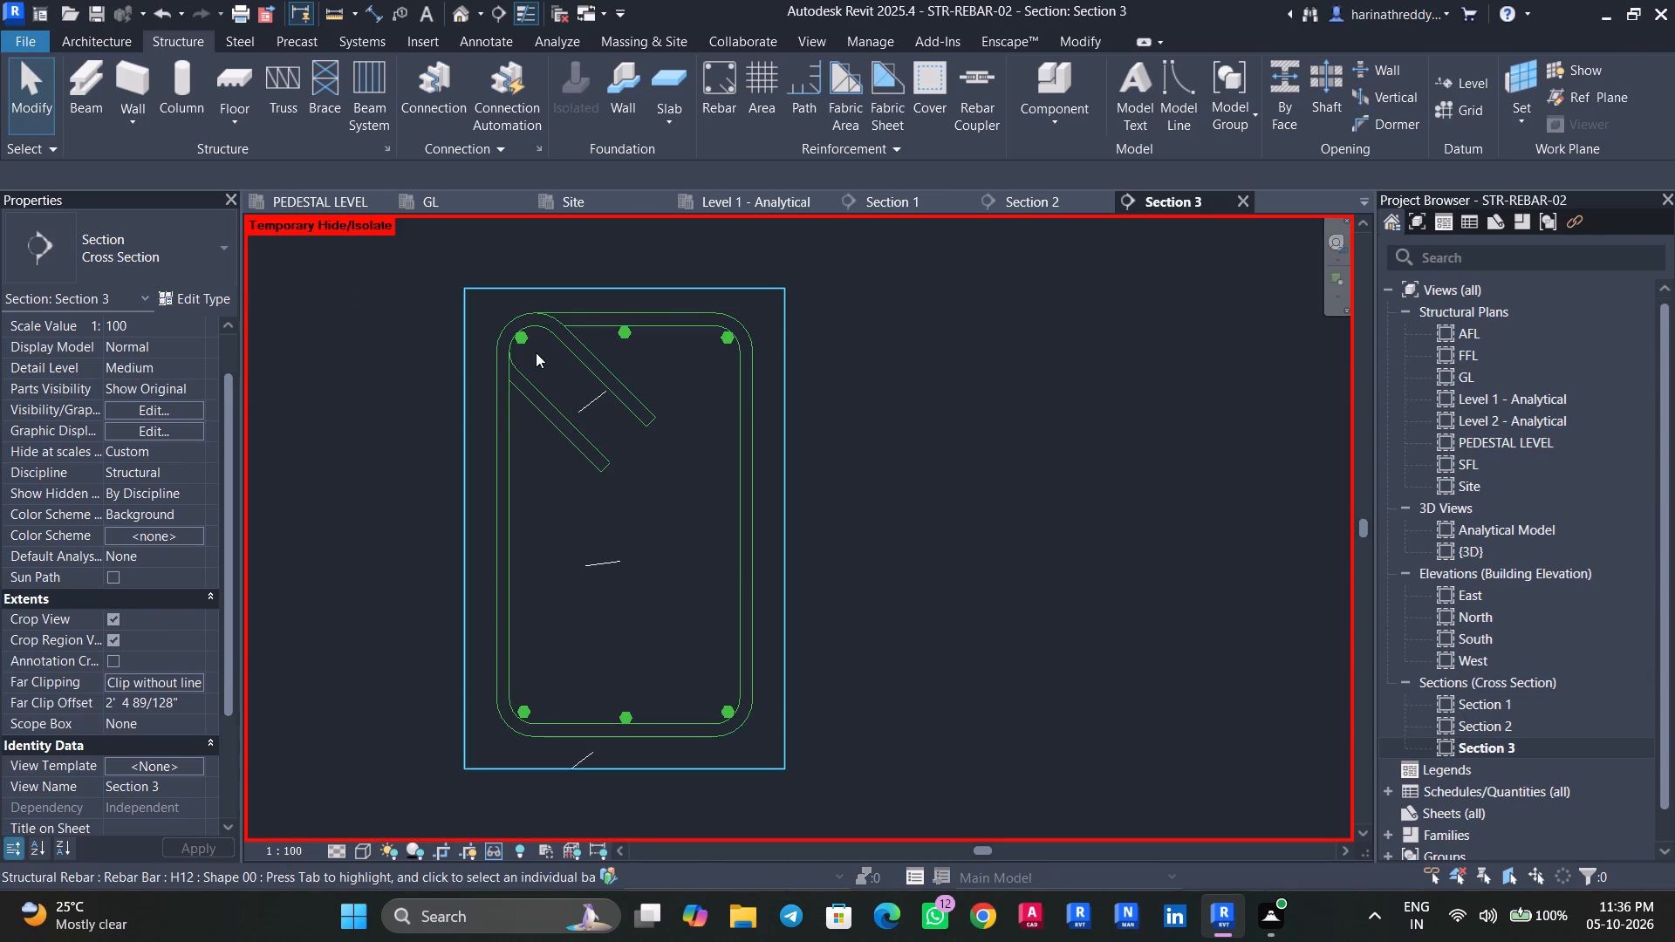
pyautogui.click(526, 343)
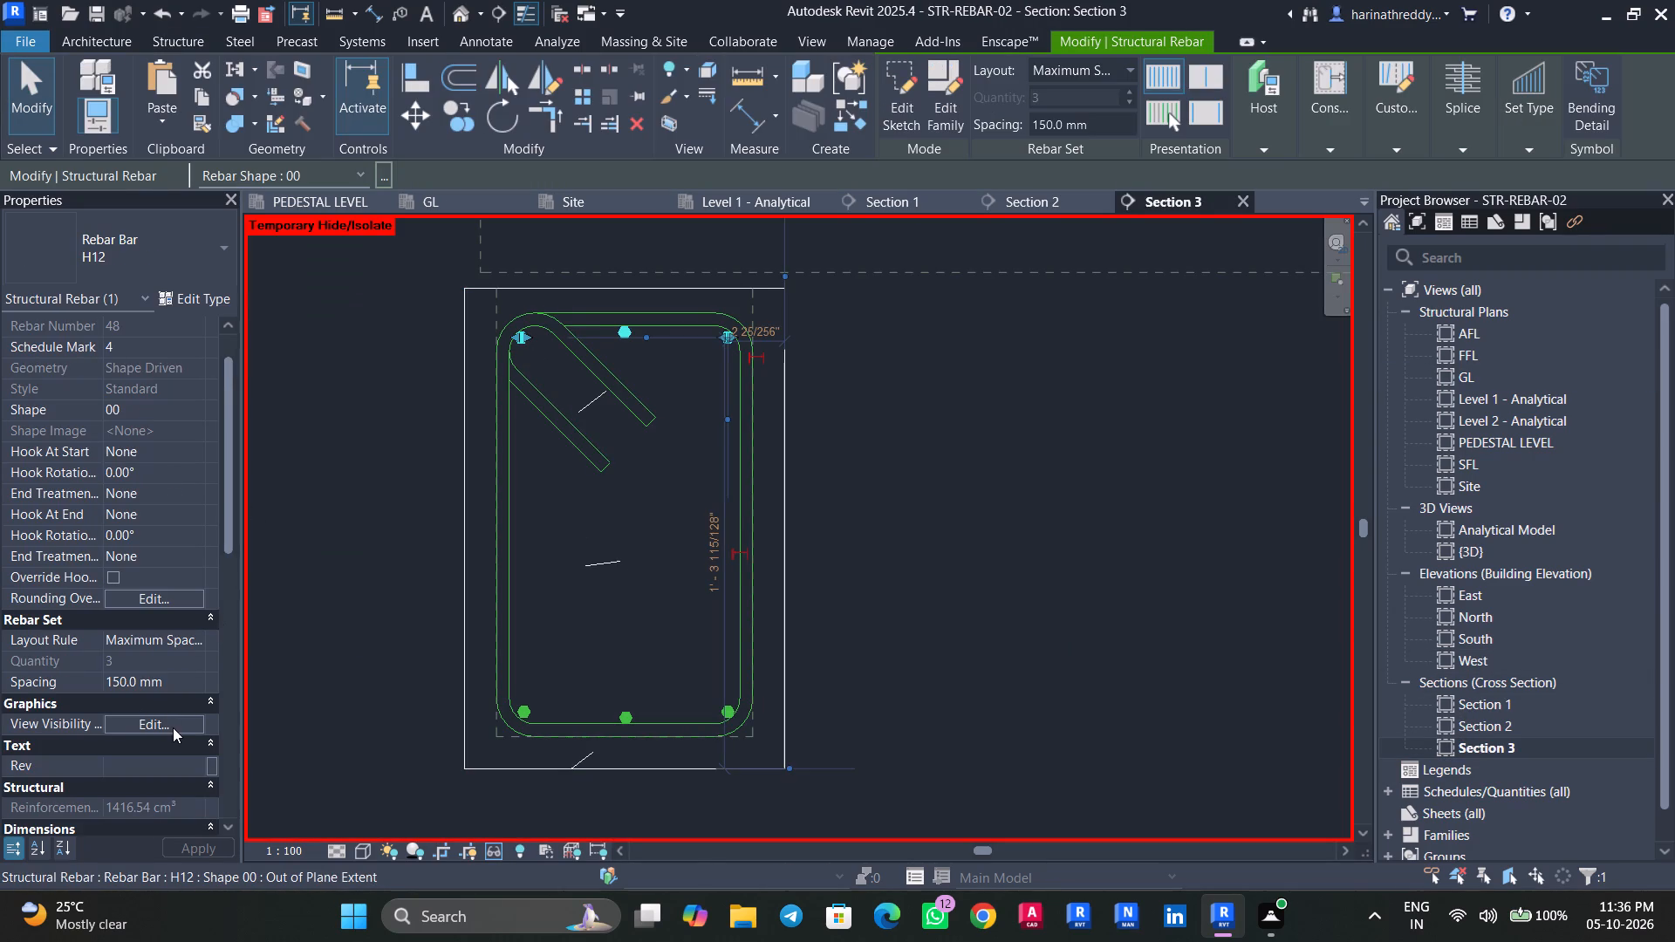
pyautogui.click(173, 727)
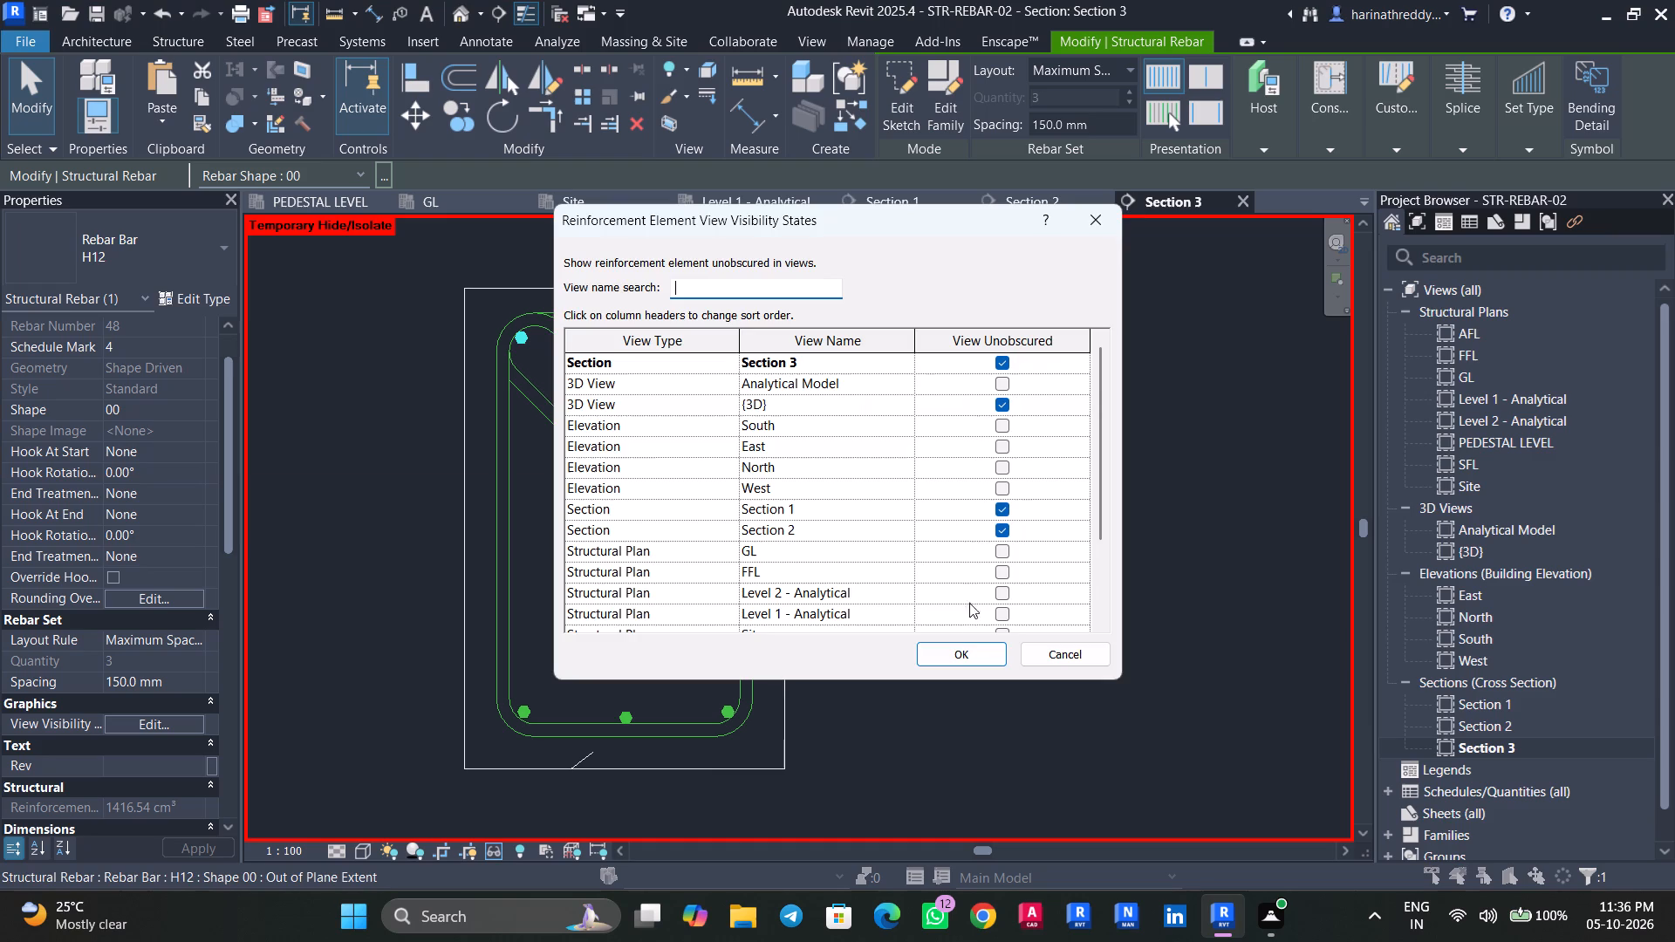
pyautogui.click(972, 650)
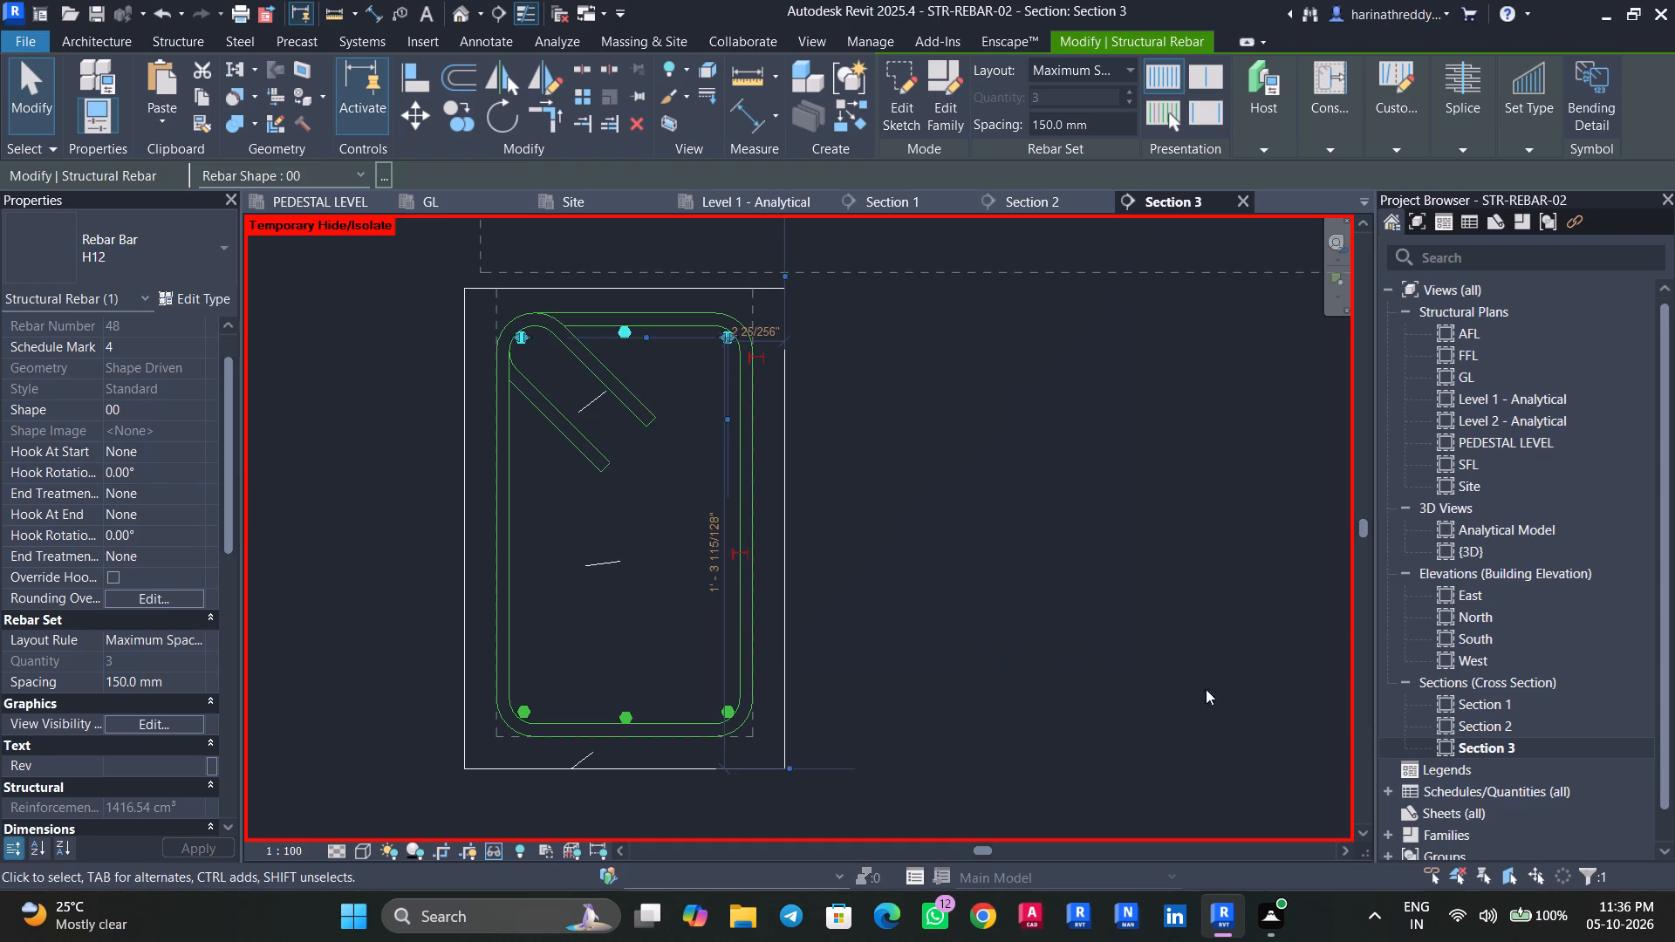
pyautogui.press('Escape')
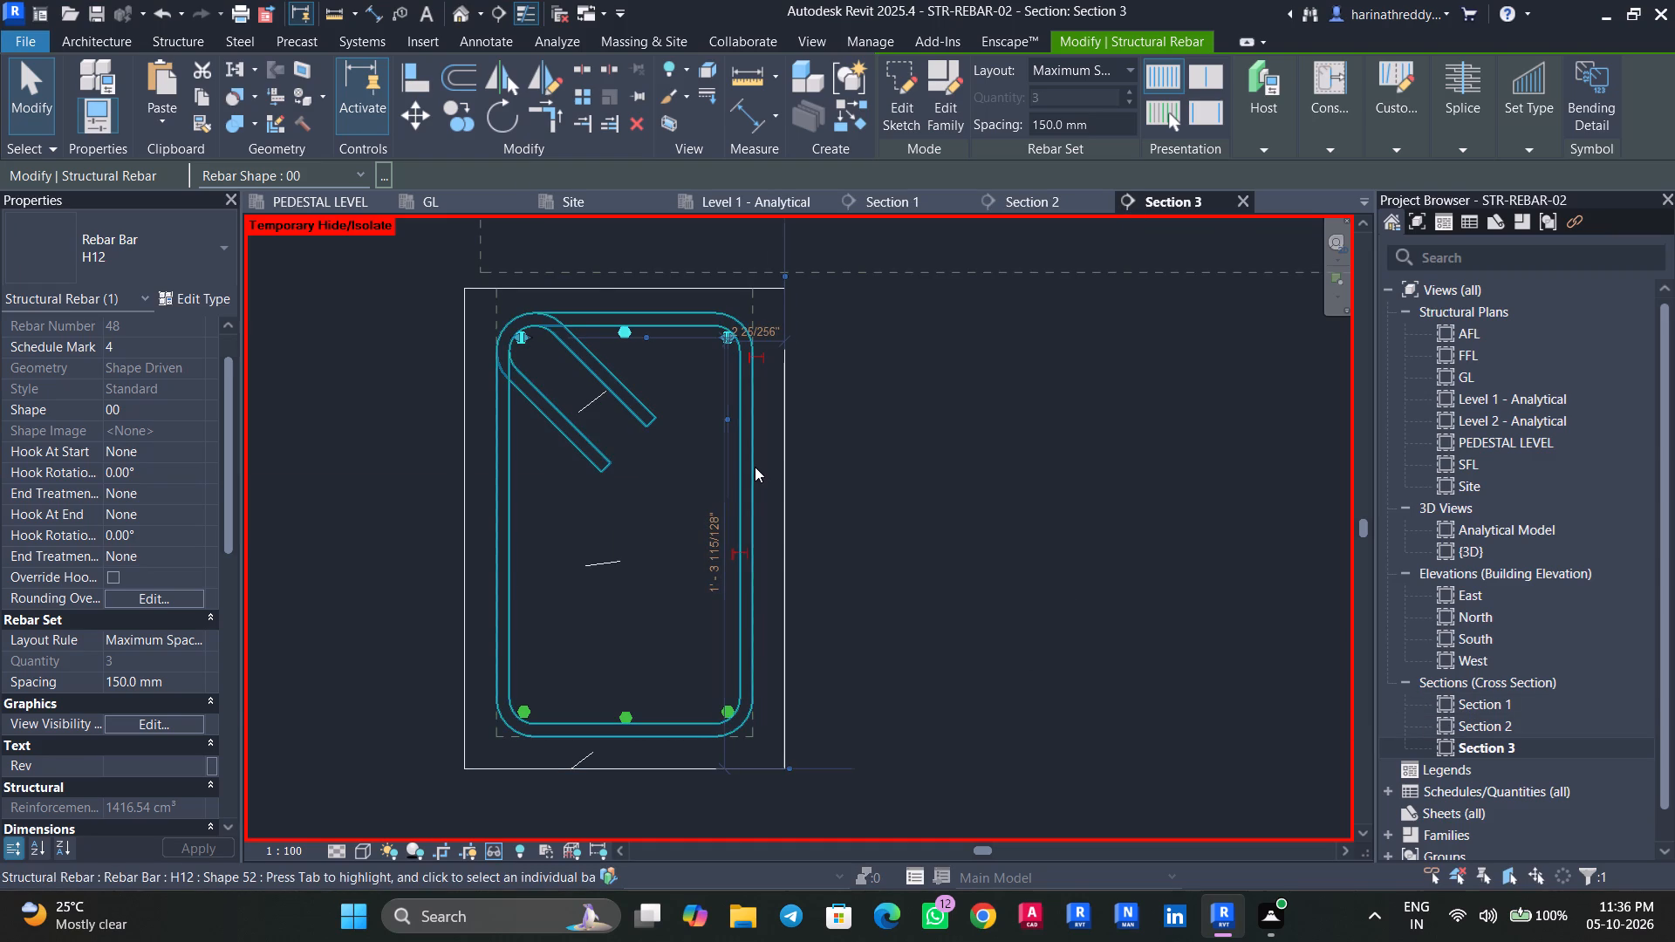
pyautogui.click(755, 467)
pyautogui.click(183, 749)
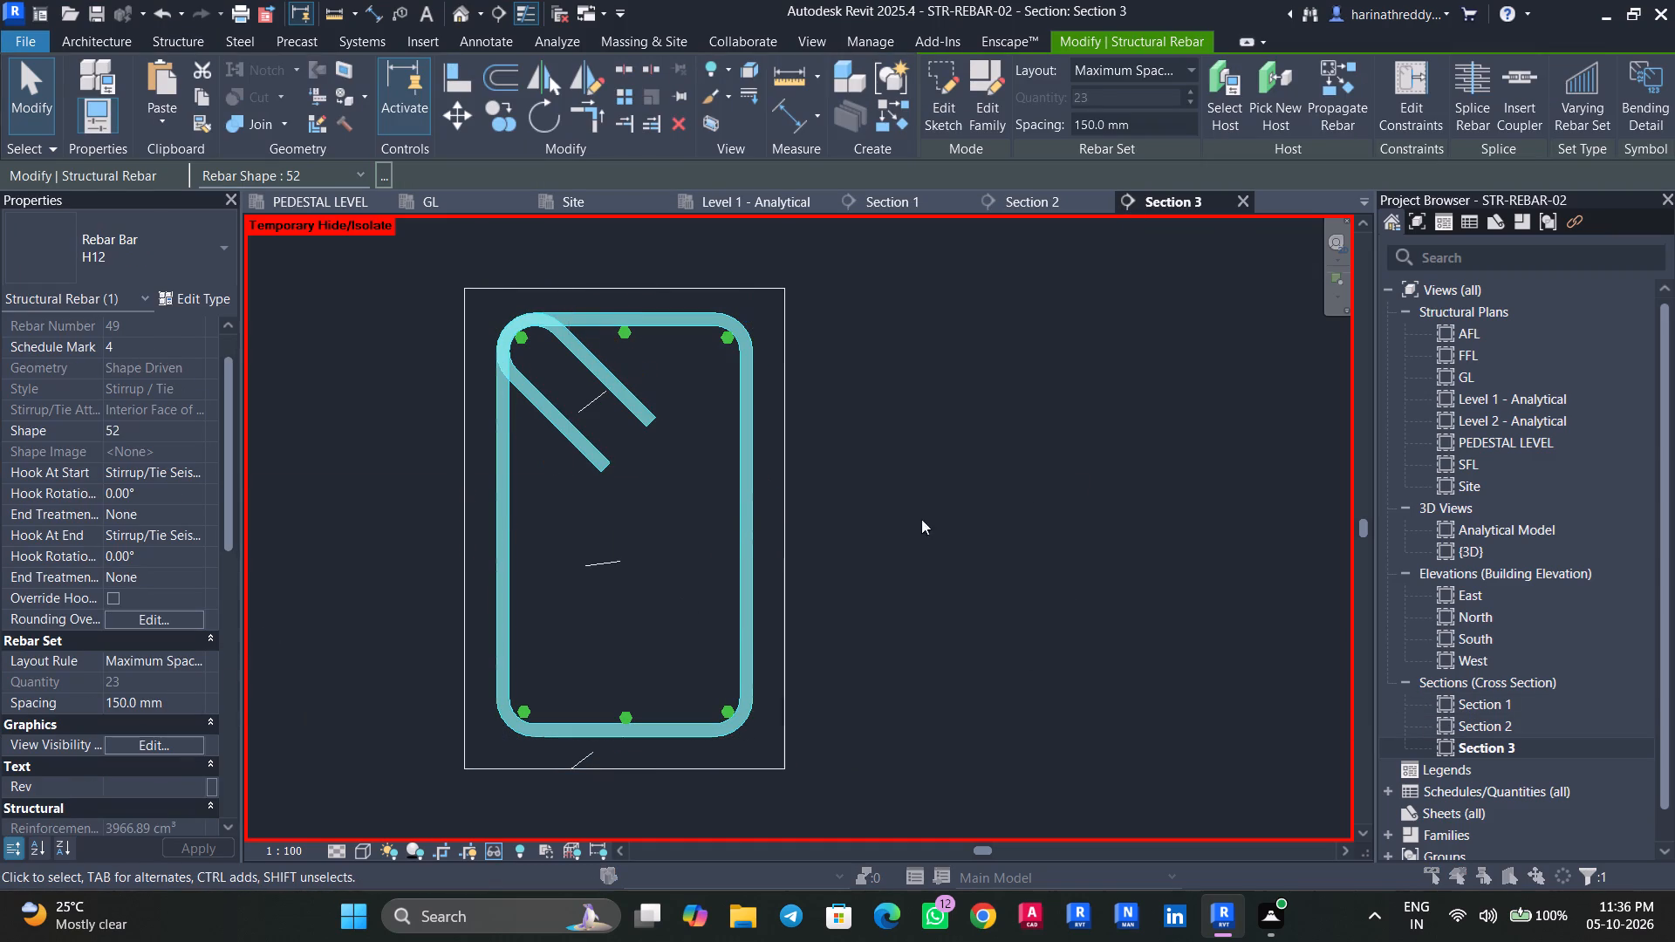
pyautogui.click(954, 647)
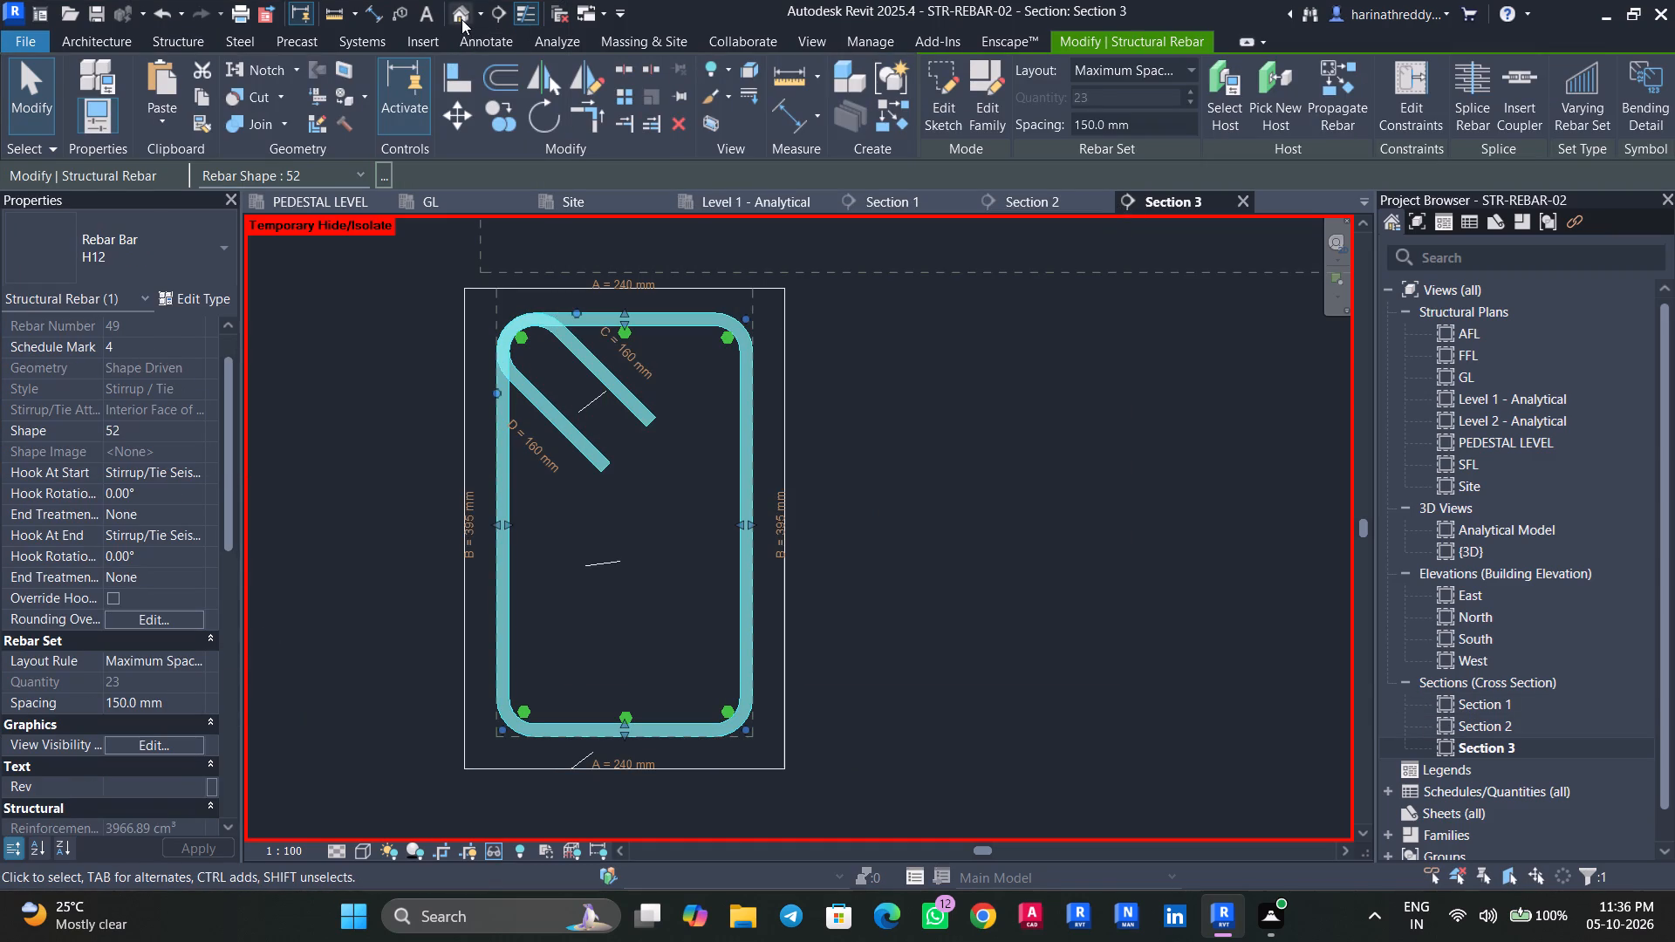
# Examine the reinforced GL beam's bars and stirrups and their junctions with the column cages in the 3D view.
pyautogui.click(461, 17)
pyautogui.scroll(-3, 1242, 621)
pyautogui.scroll(1, 1242, 621)
pyautogui.scroll(-5, 1242, 621)
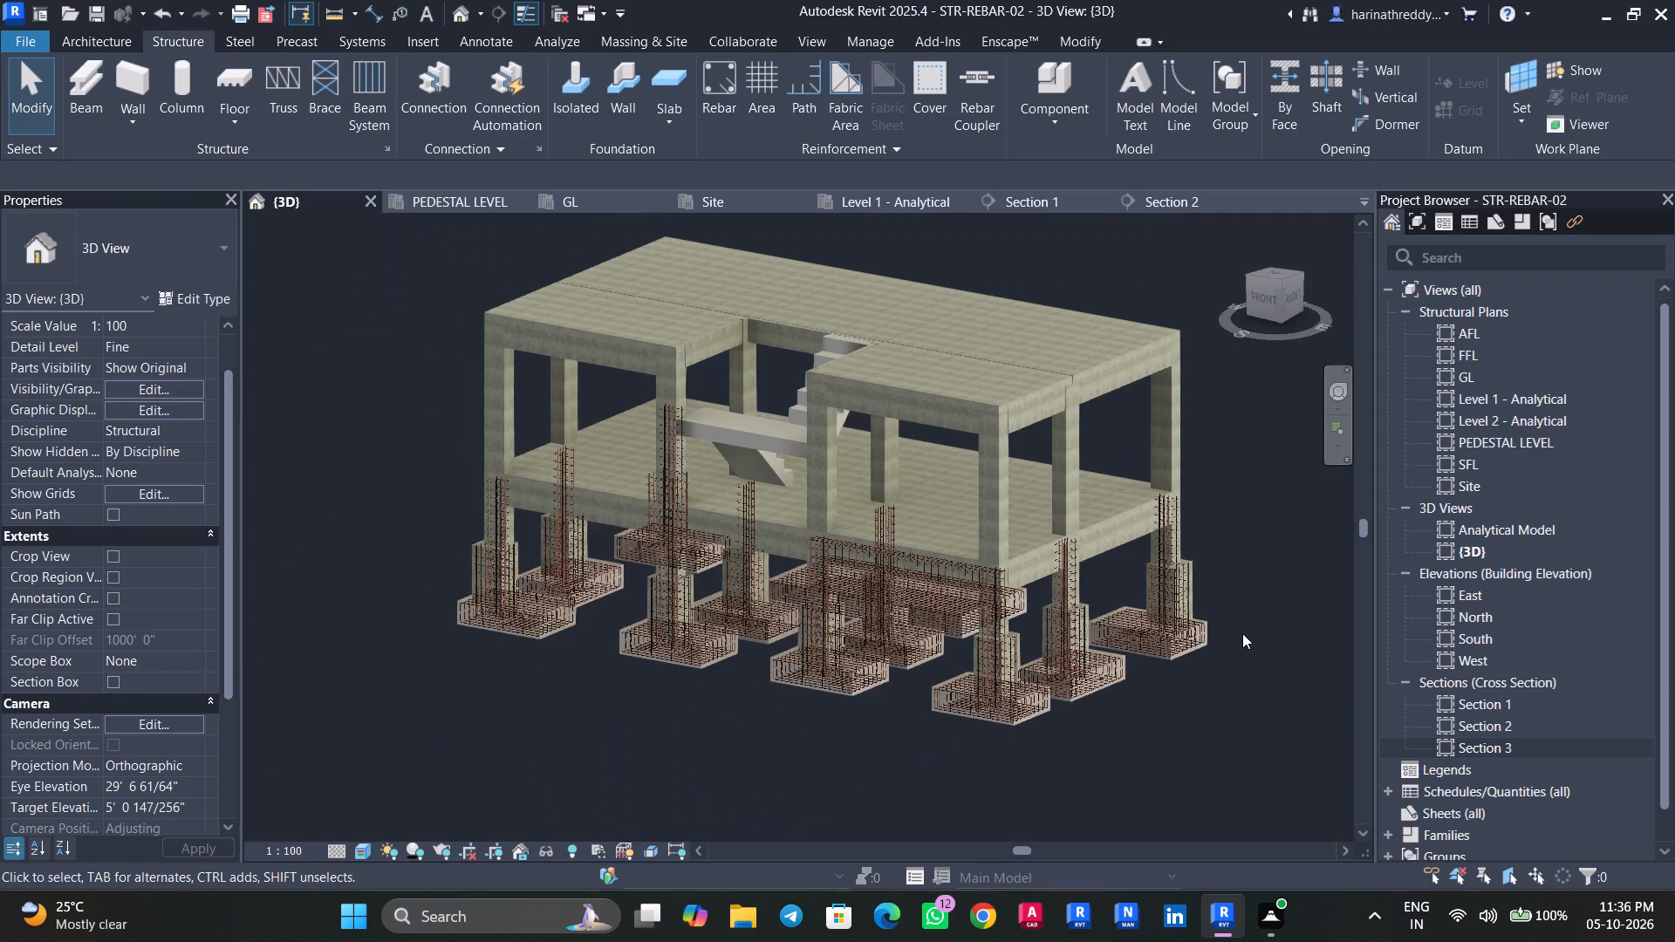
pyautogui.keyDown('shift'); pyautogui.moveTo(694, 734); pyautogui.dragTo(1008, 697, button='middle'); pyautogui.keyUp('shift')
pyautogui.scroll(4, 648, 631)
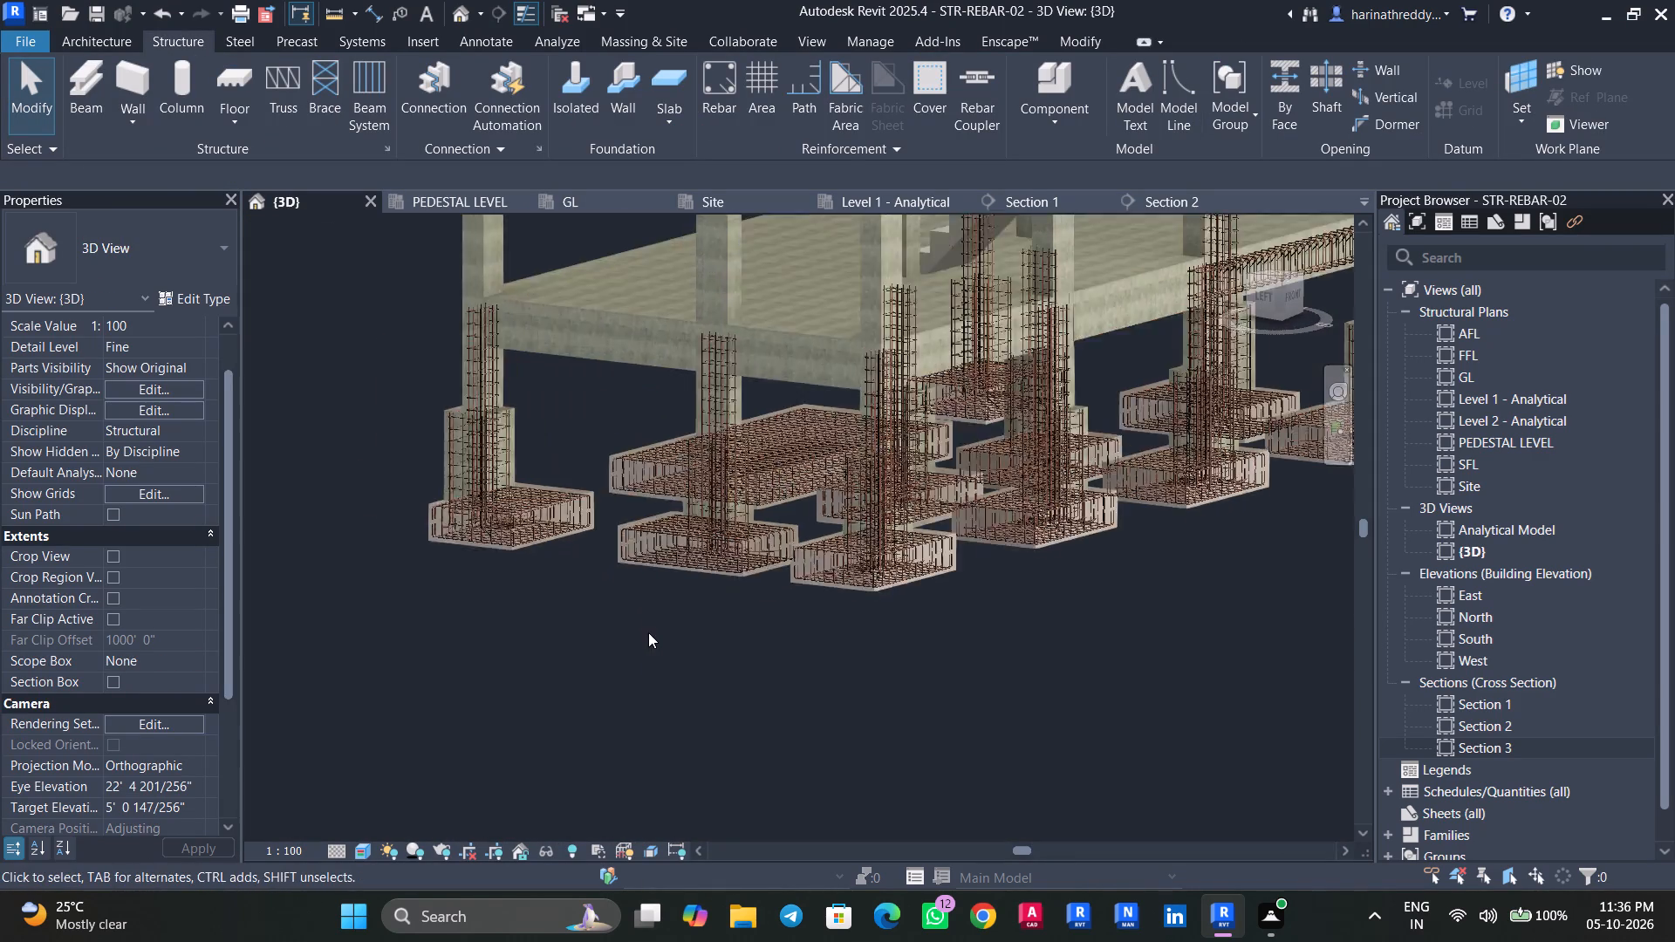
pyautogui.scroll(1, 648, 632)
pyautogui.keyDown('shift'); pyautogui.scroll(1, 655, 638); pyautogui.keyUp('shift')
pyautogui.keyDown('shift'); pyautogui.moveTo(655, 638); pyautogui.dragTo(833, 640, button='middle'); pyautogui.keyUp('shift')
pyautogui.scroll(-5, 793, 620)
pyautogui.keyDown('shift'); pyautogui.moveTo(769, 614); pyautogui.dragTo(922, 604, button='middle'); pyautogui.keyUp('shift')
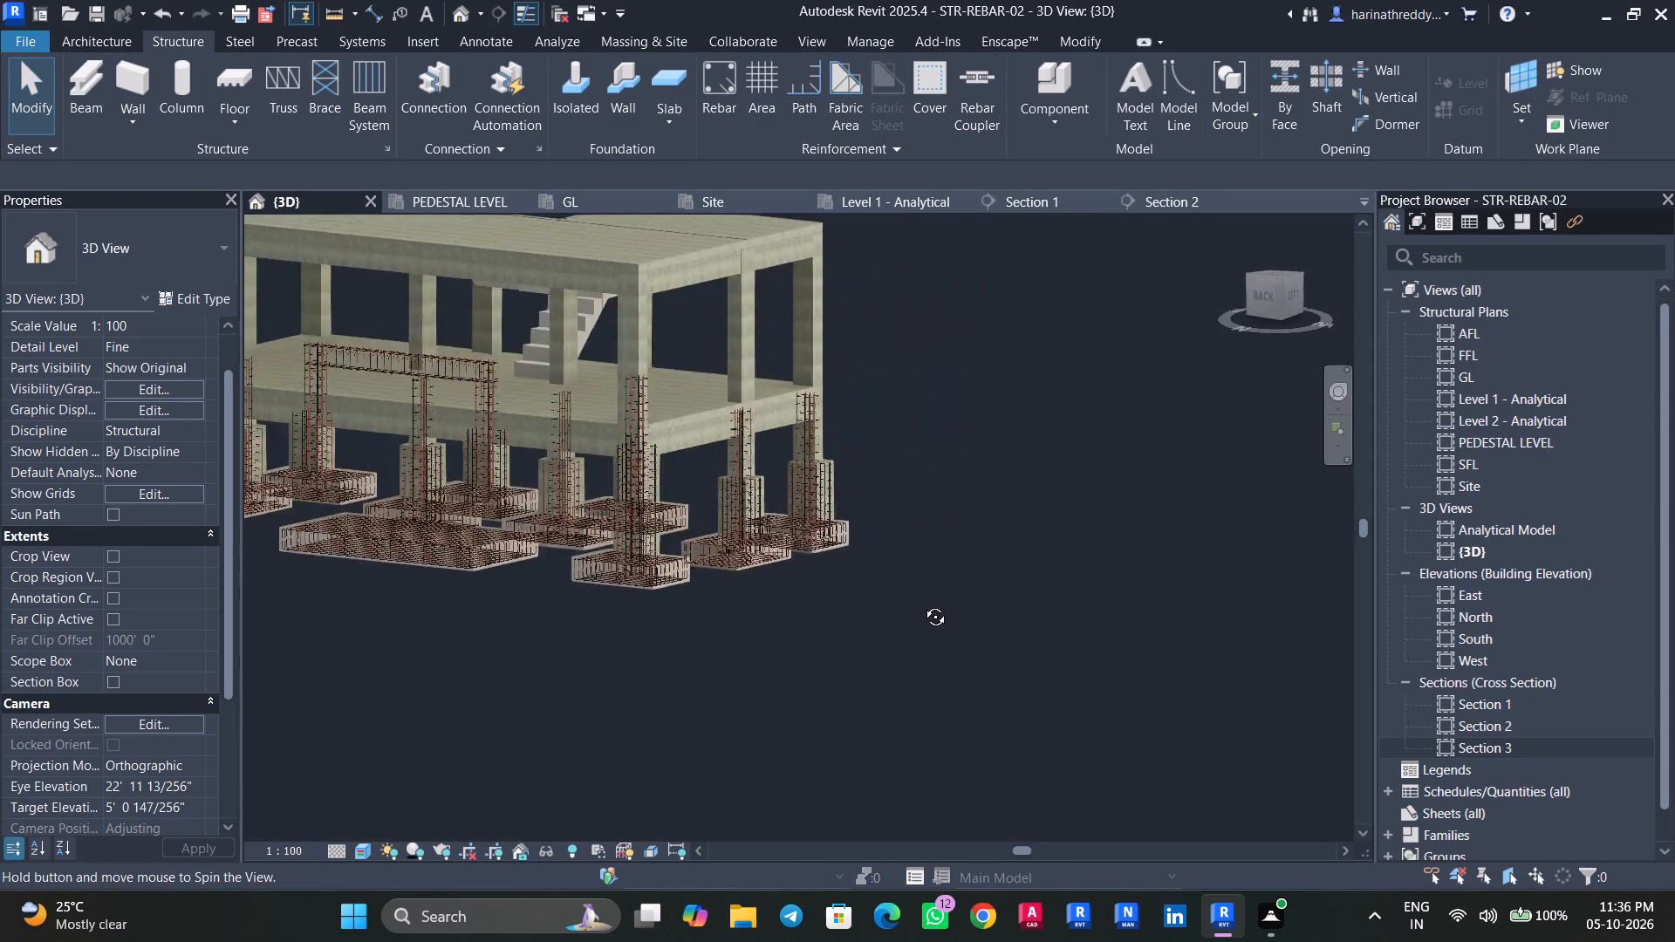
pyautogui.keyDown('shift'); pyautogui.moveTo(922, 604); pyautogui.dragTo(453, 612, button='middle'); pyautogui.keyUp('shift')
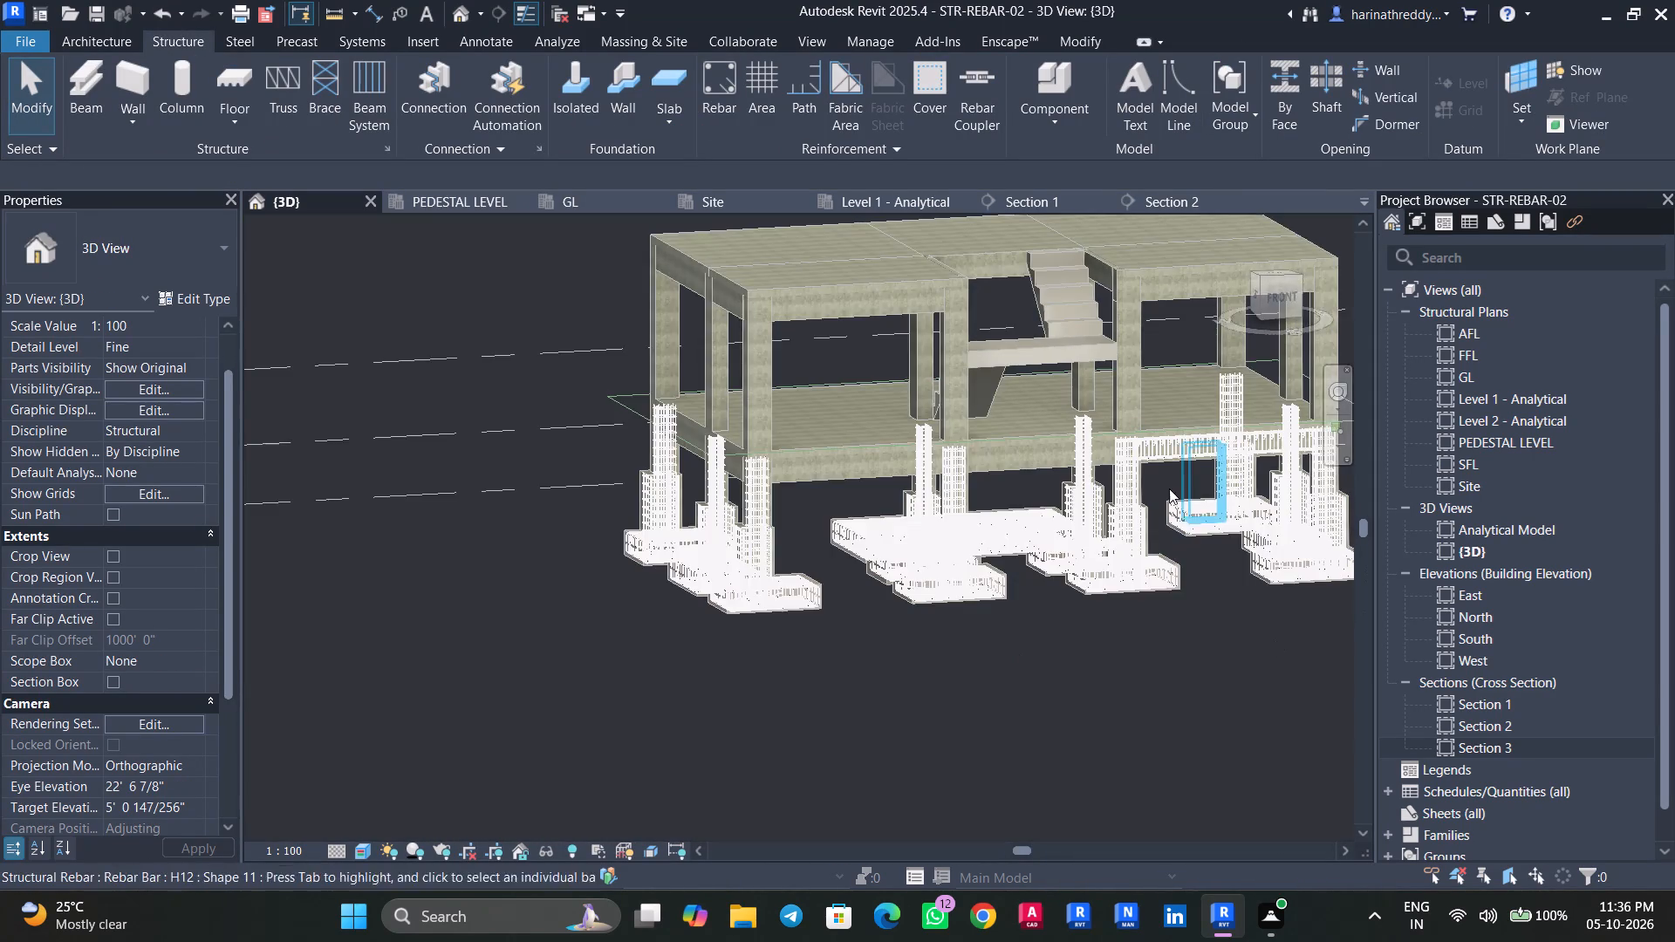
pyautogui.scroll(16, 1167, 486)
pyautogui.keyDown('shift'); pyautogui.moveTo(1153, 488); pyautogui.dragTo(1121, 536, button='middle'); pyautogui.keyUp('shift')
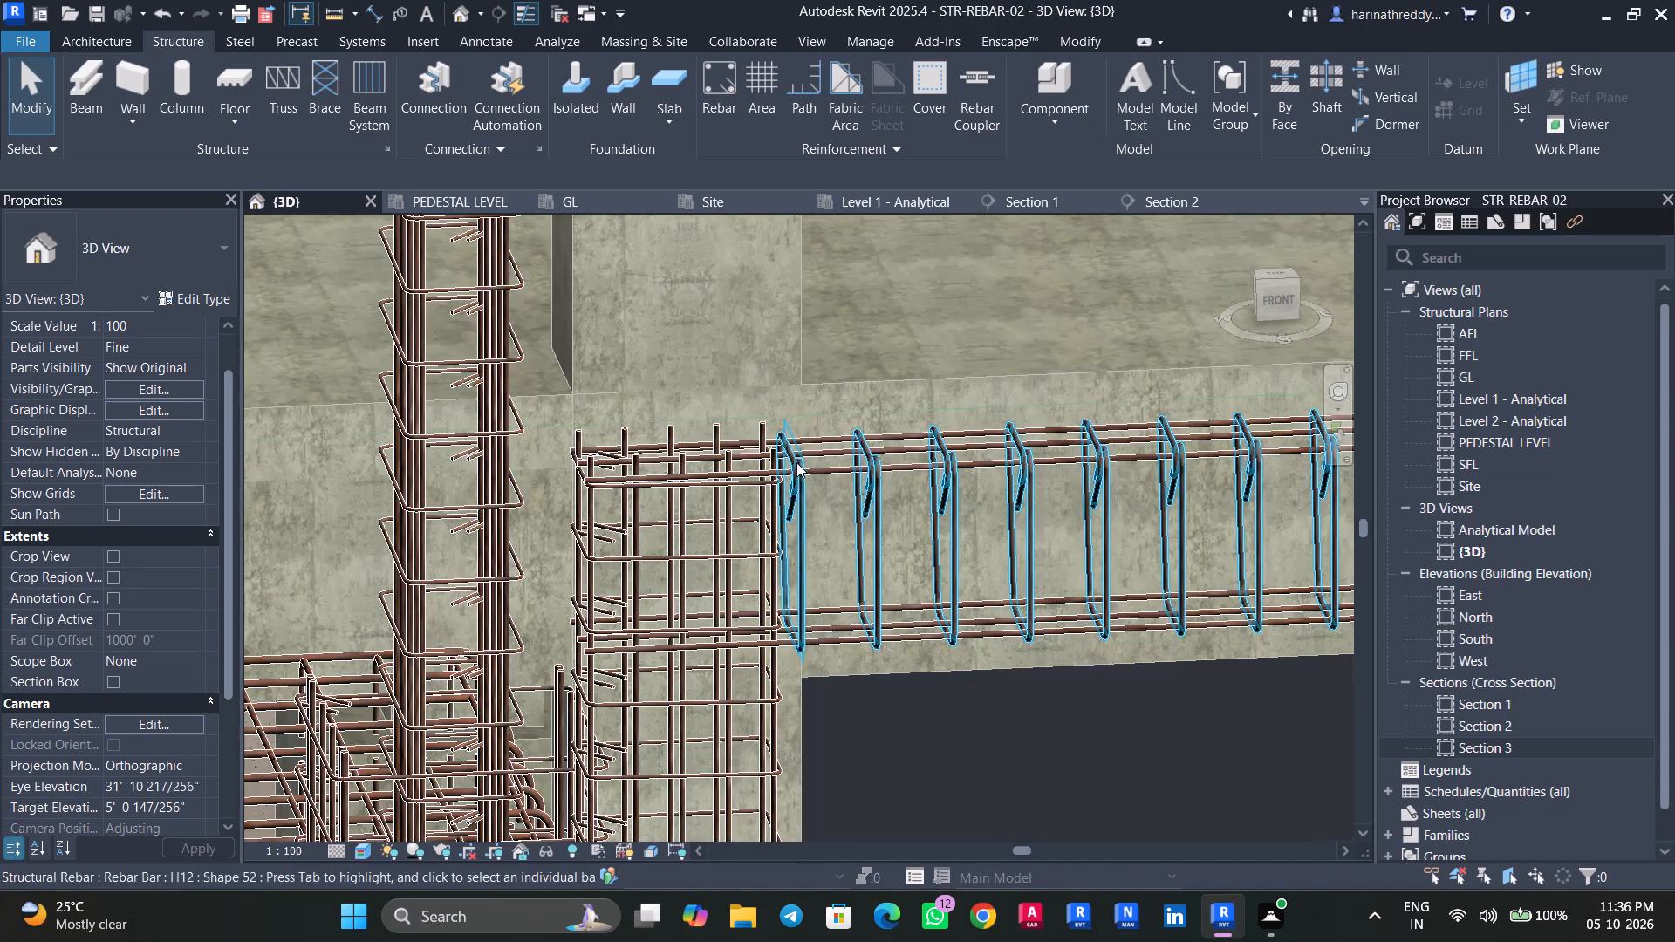
pyautogui.click(806, 515)
pyautogui.press('Escape')
pyautogui.scroll(4, 612, 481)
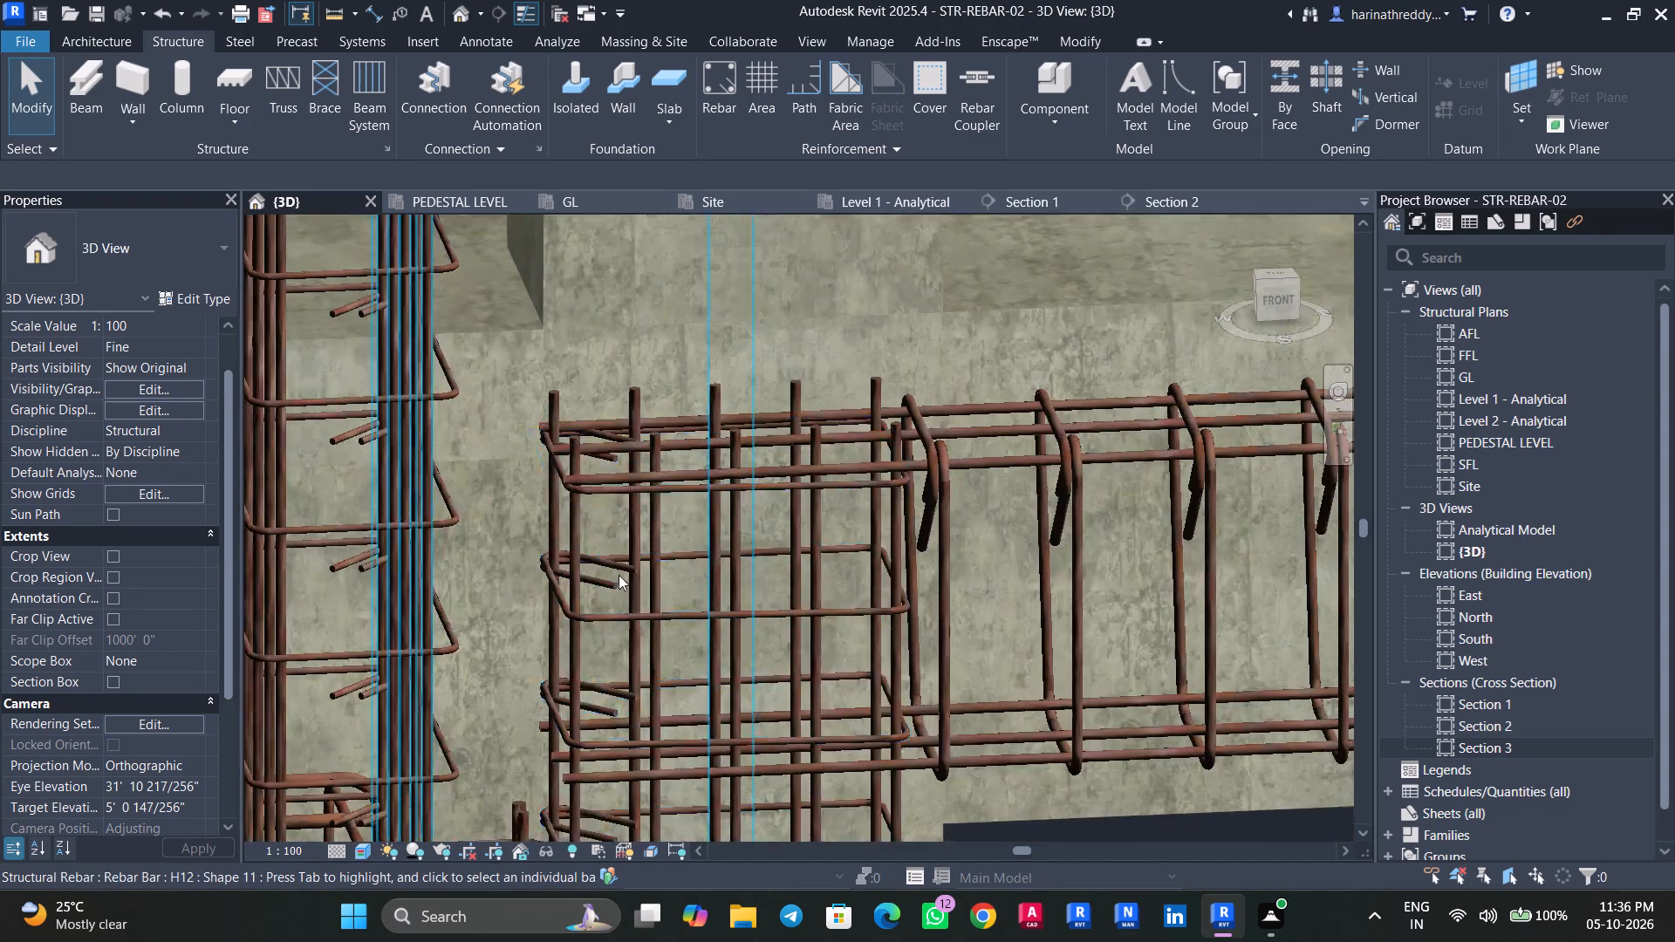
pyautogui.scroll(-14, 626, 621)
pyautogui.keyDown('shift'); pyautogui.moveTo(851, 698); pyautogui.dragTo(803, 682, button='middle'); pyautogui.keyUp('shift')
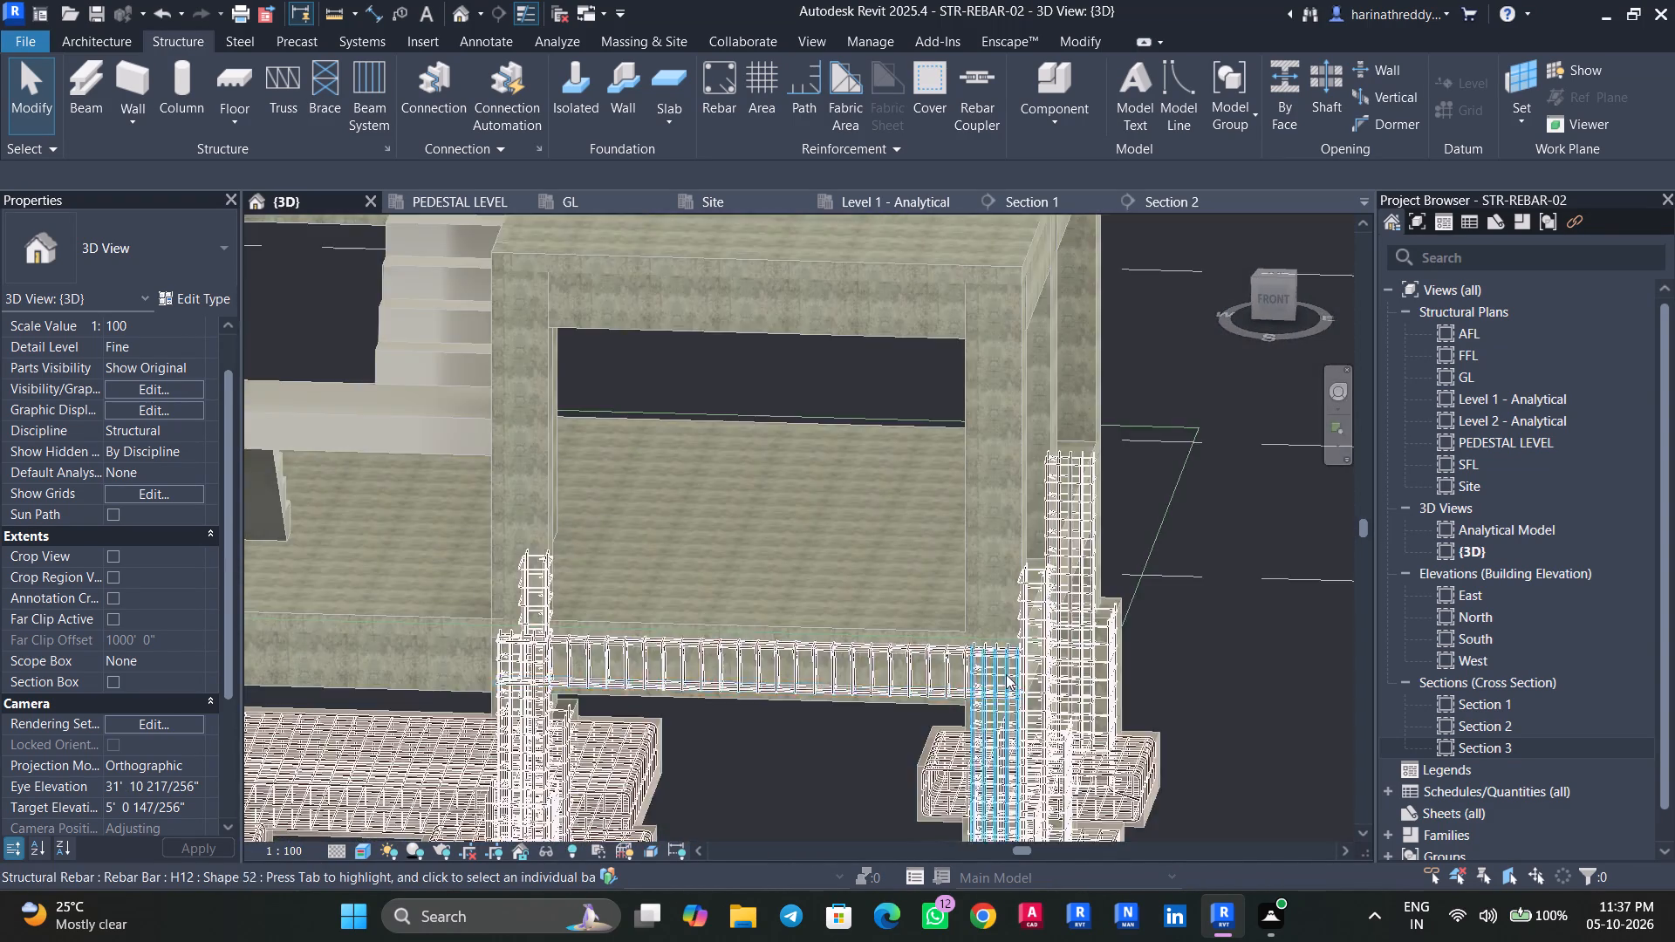
pyautogui.scroll(10, 1013, 669)
pyautogui.scroll(-11, 1239, 664)
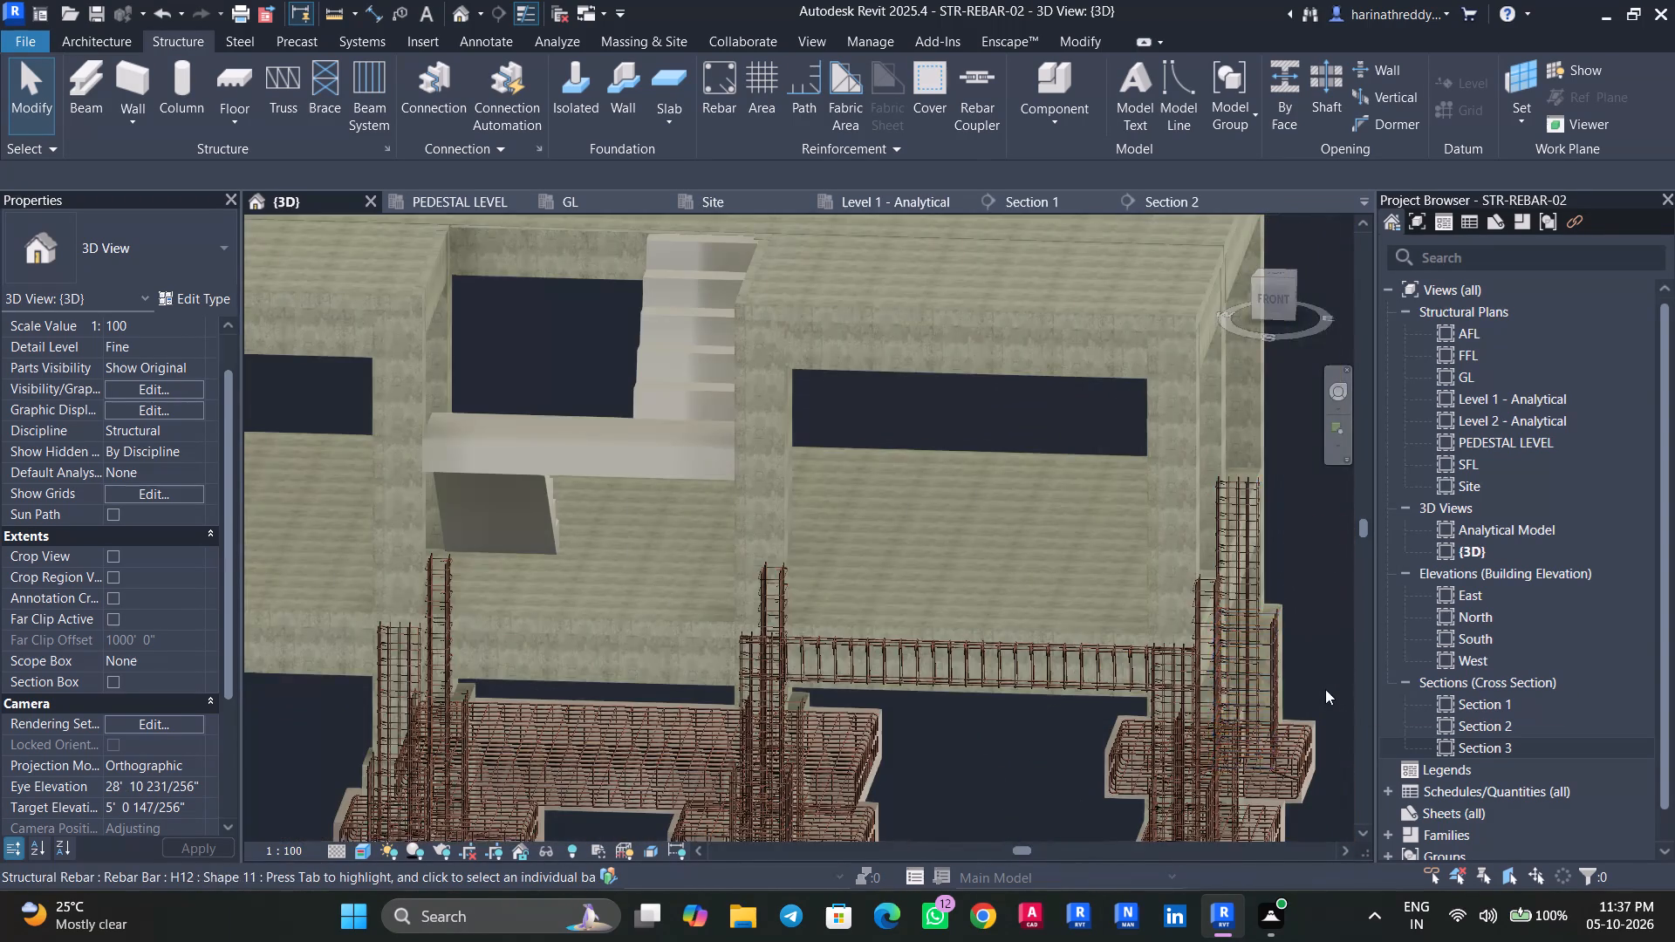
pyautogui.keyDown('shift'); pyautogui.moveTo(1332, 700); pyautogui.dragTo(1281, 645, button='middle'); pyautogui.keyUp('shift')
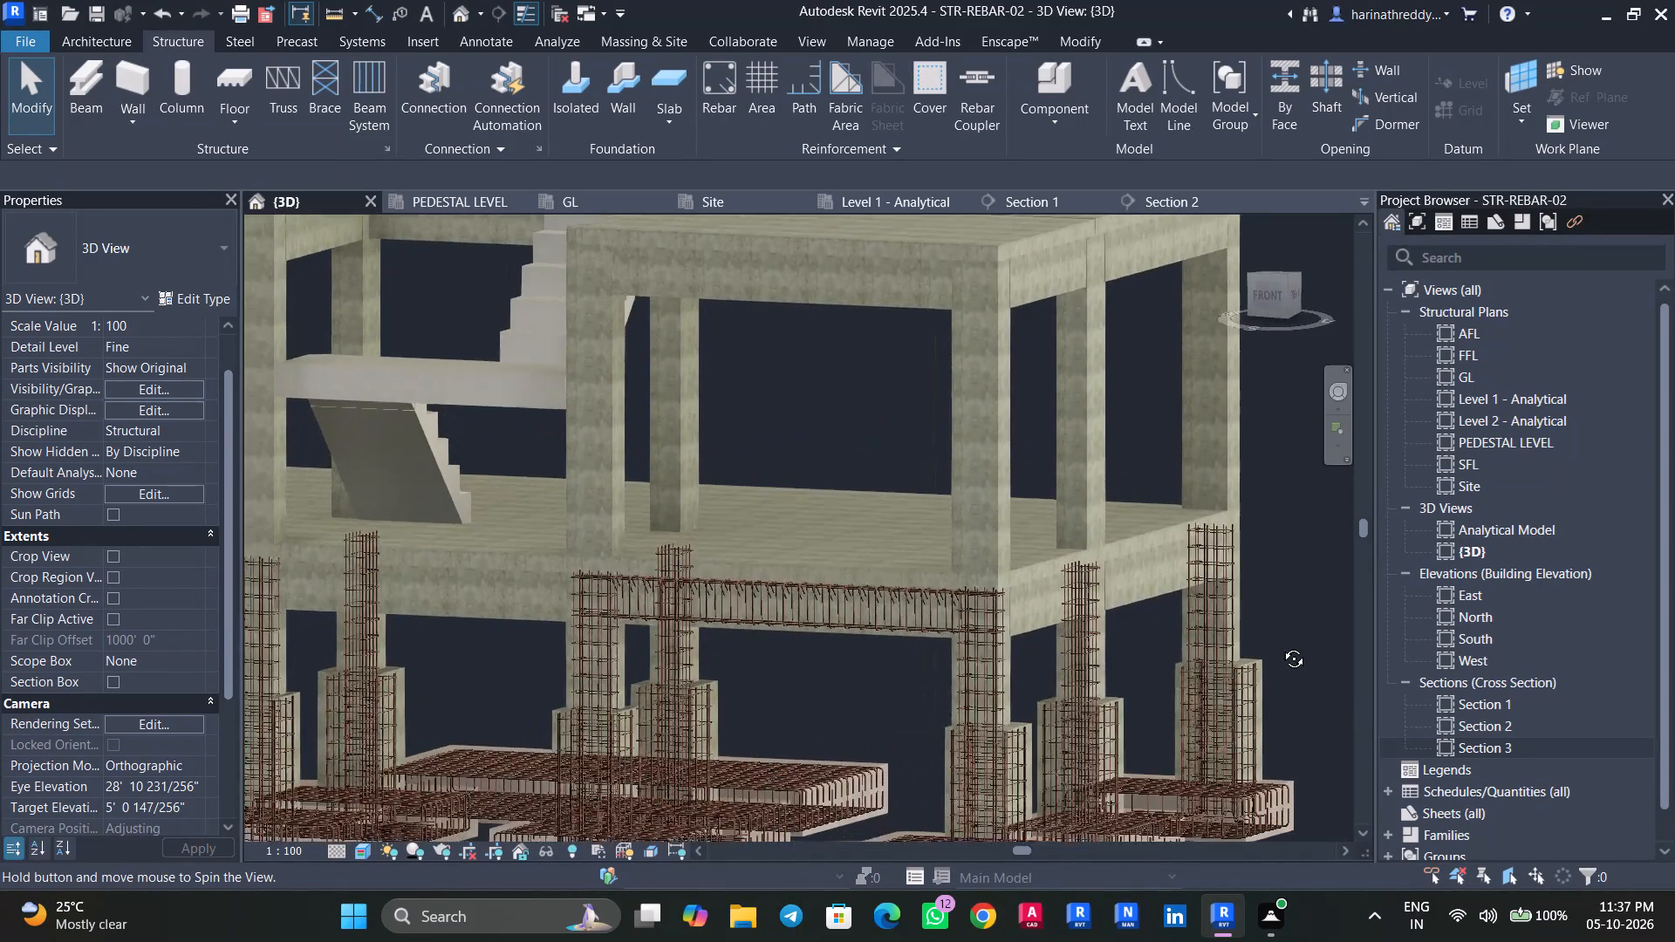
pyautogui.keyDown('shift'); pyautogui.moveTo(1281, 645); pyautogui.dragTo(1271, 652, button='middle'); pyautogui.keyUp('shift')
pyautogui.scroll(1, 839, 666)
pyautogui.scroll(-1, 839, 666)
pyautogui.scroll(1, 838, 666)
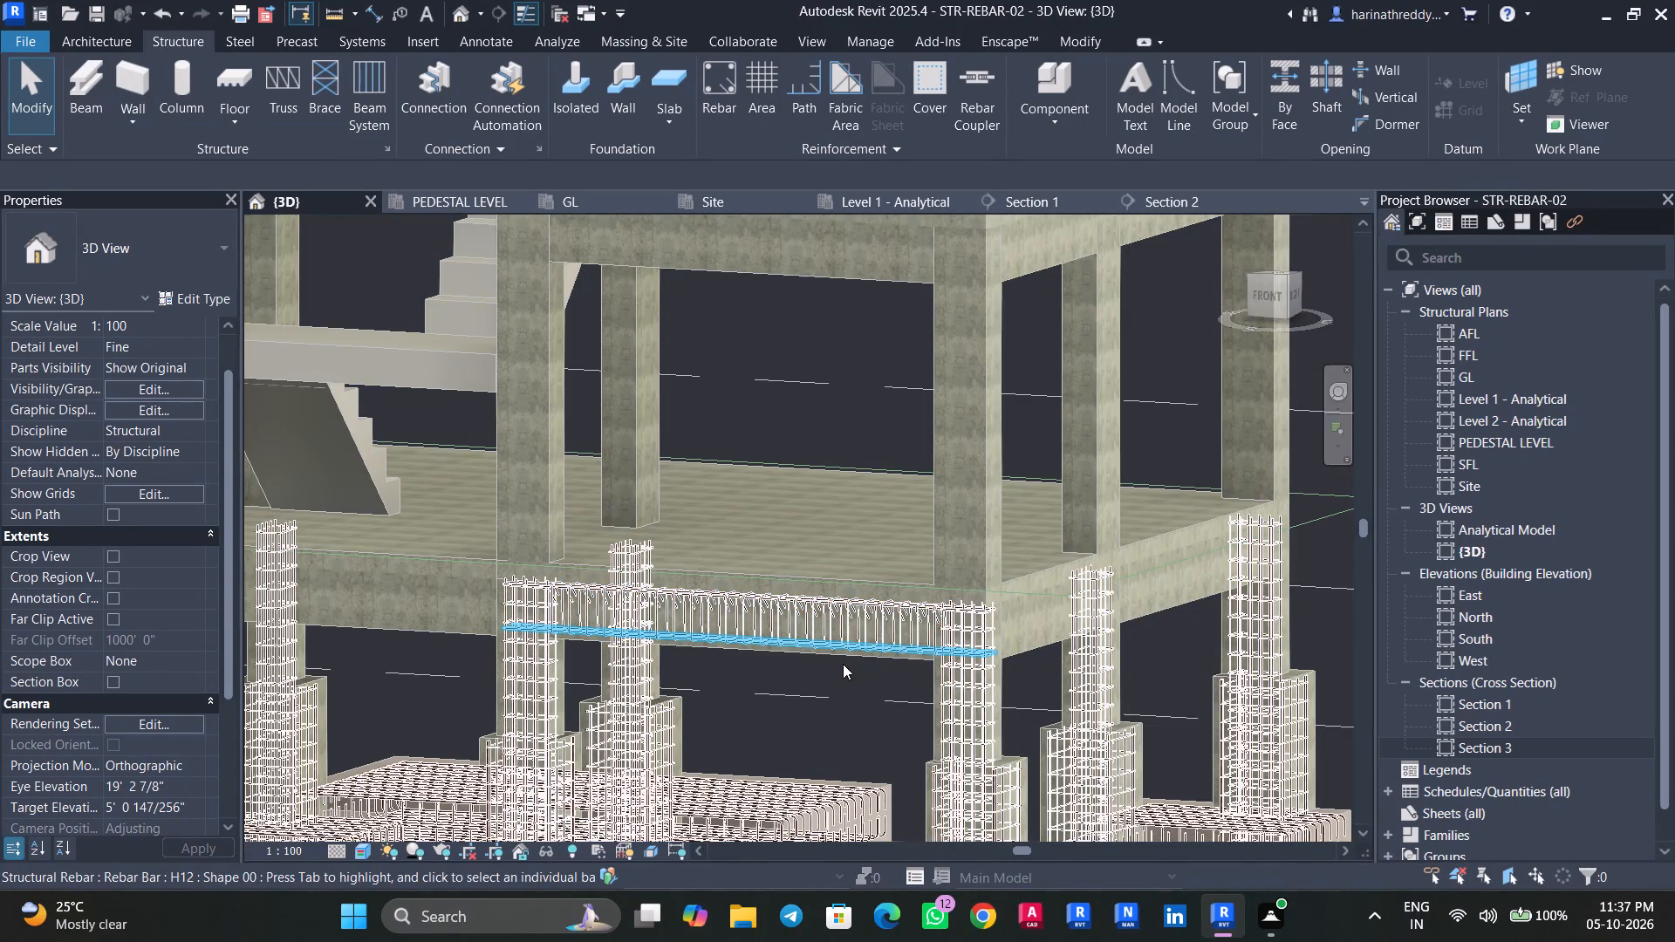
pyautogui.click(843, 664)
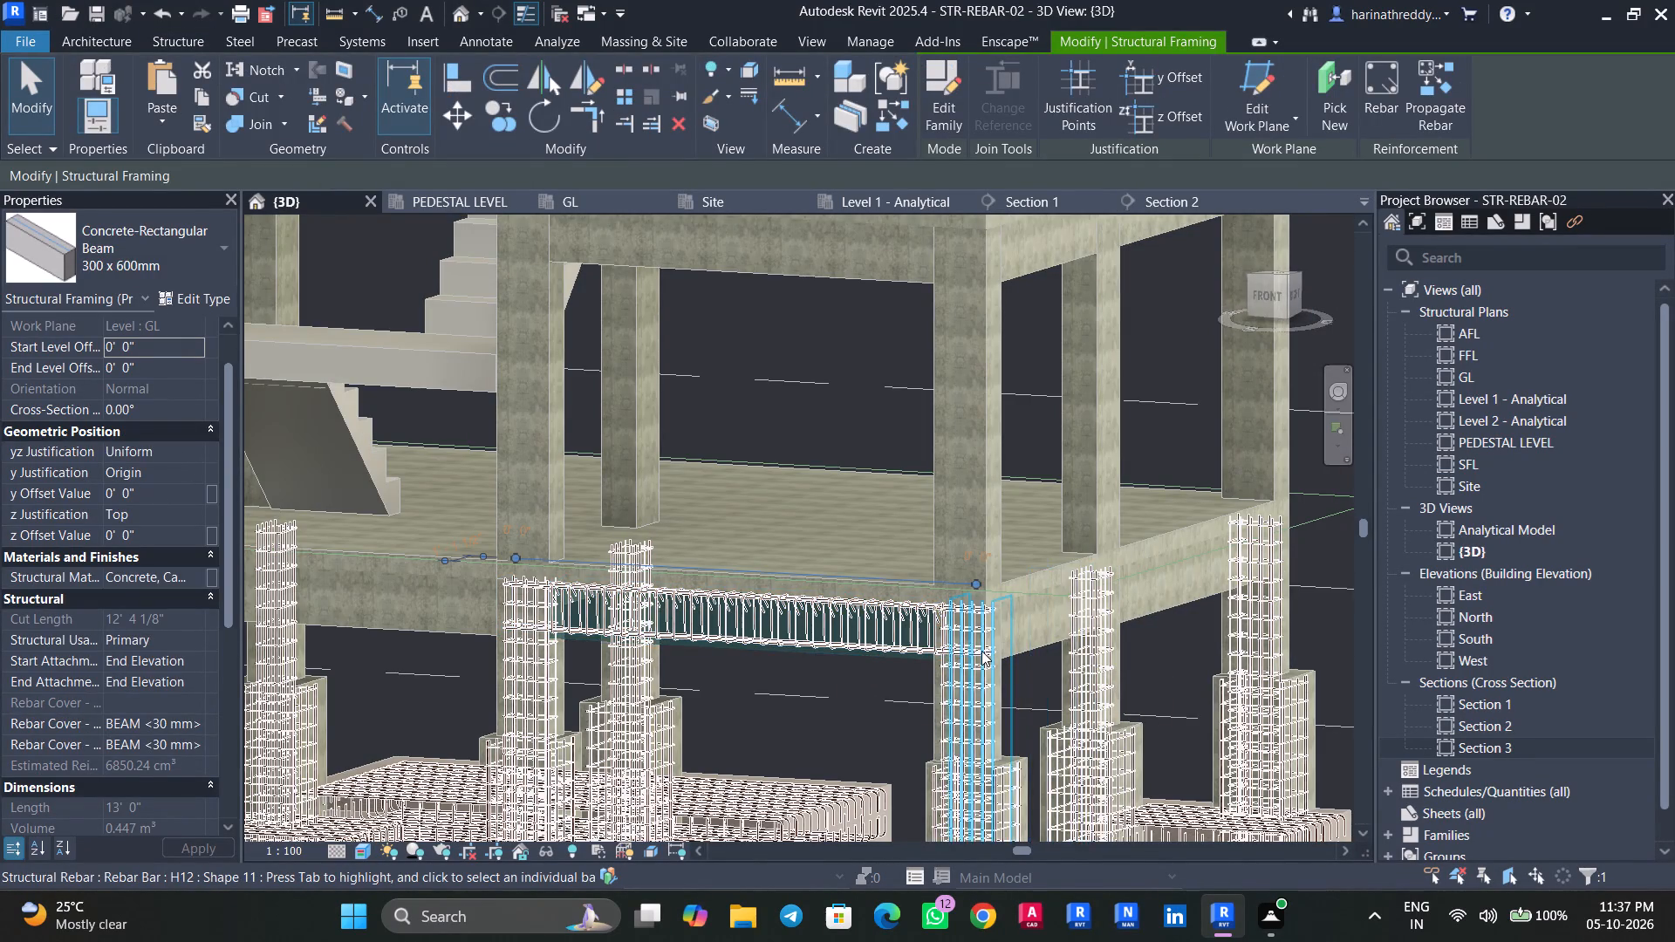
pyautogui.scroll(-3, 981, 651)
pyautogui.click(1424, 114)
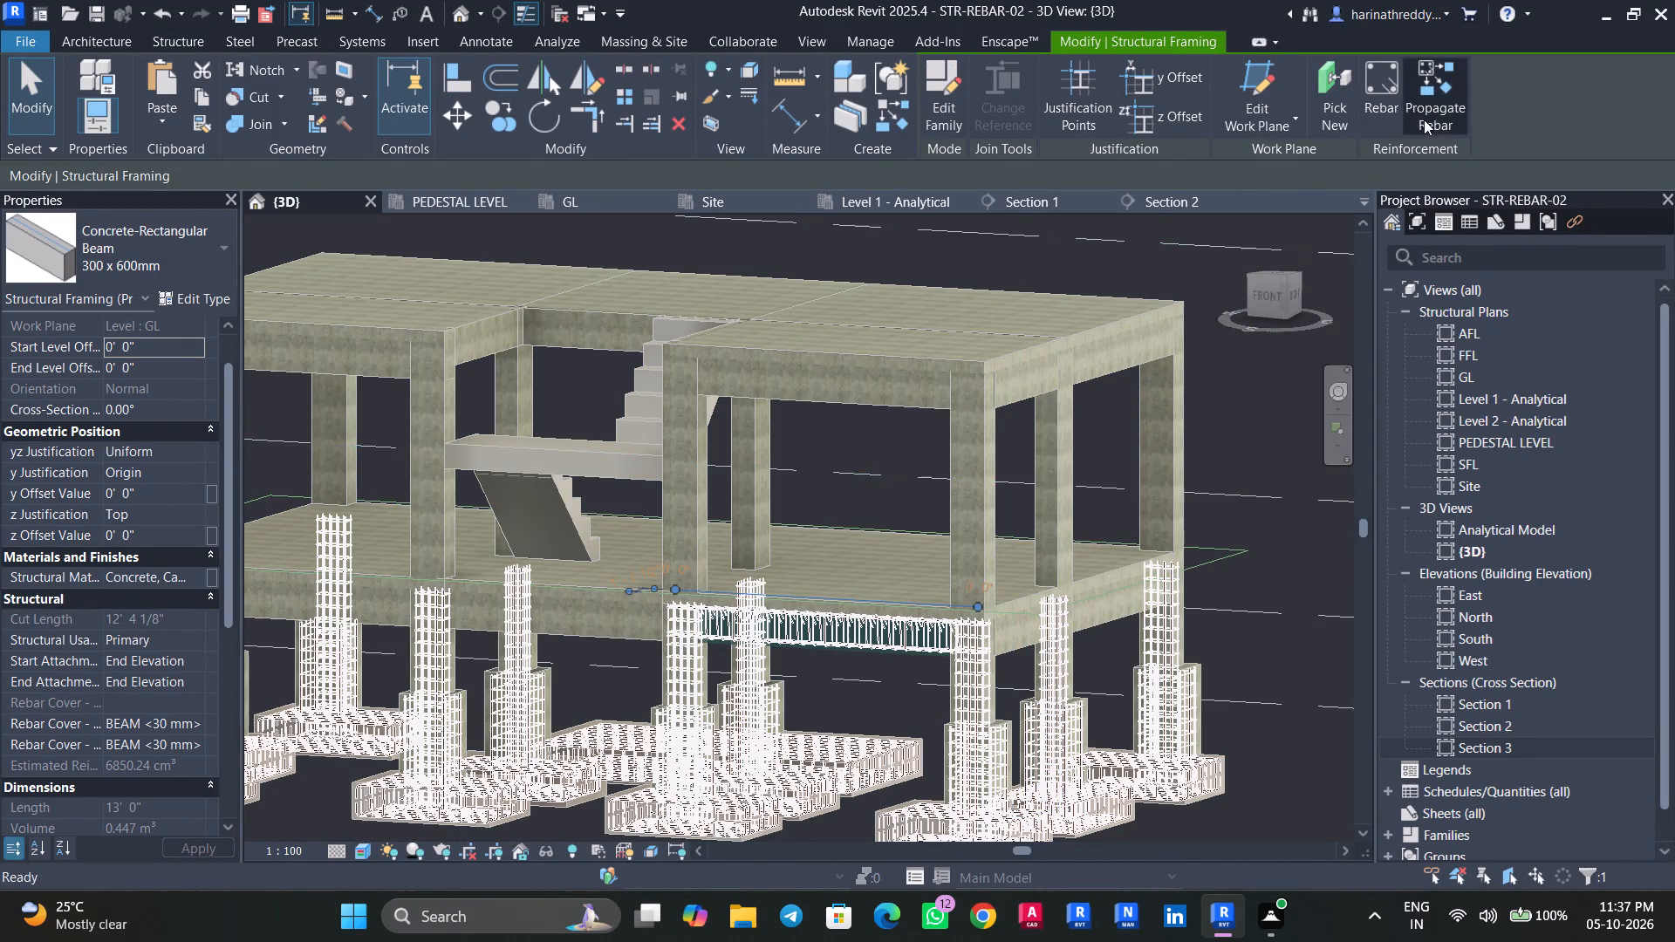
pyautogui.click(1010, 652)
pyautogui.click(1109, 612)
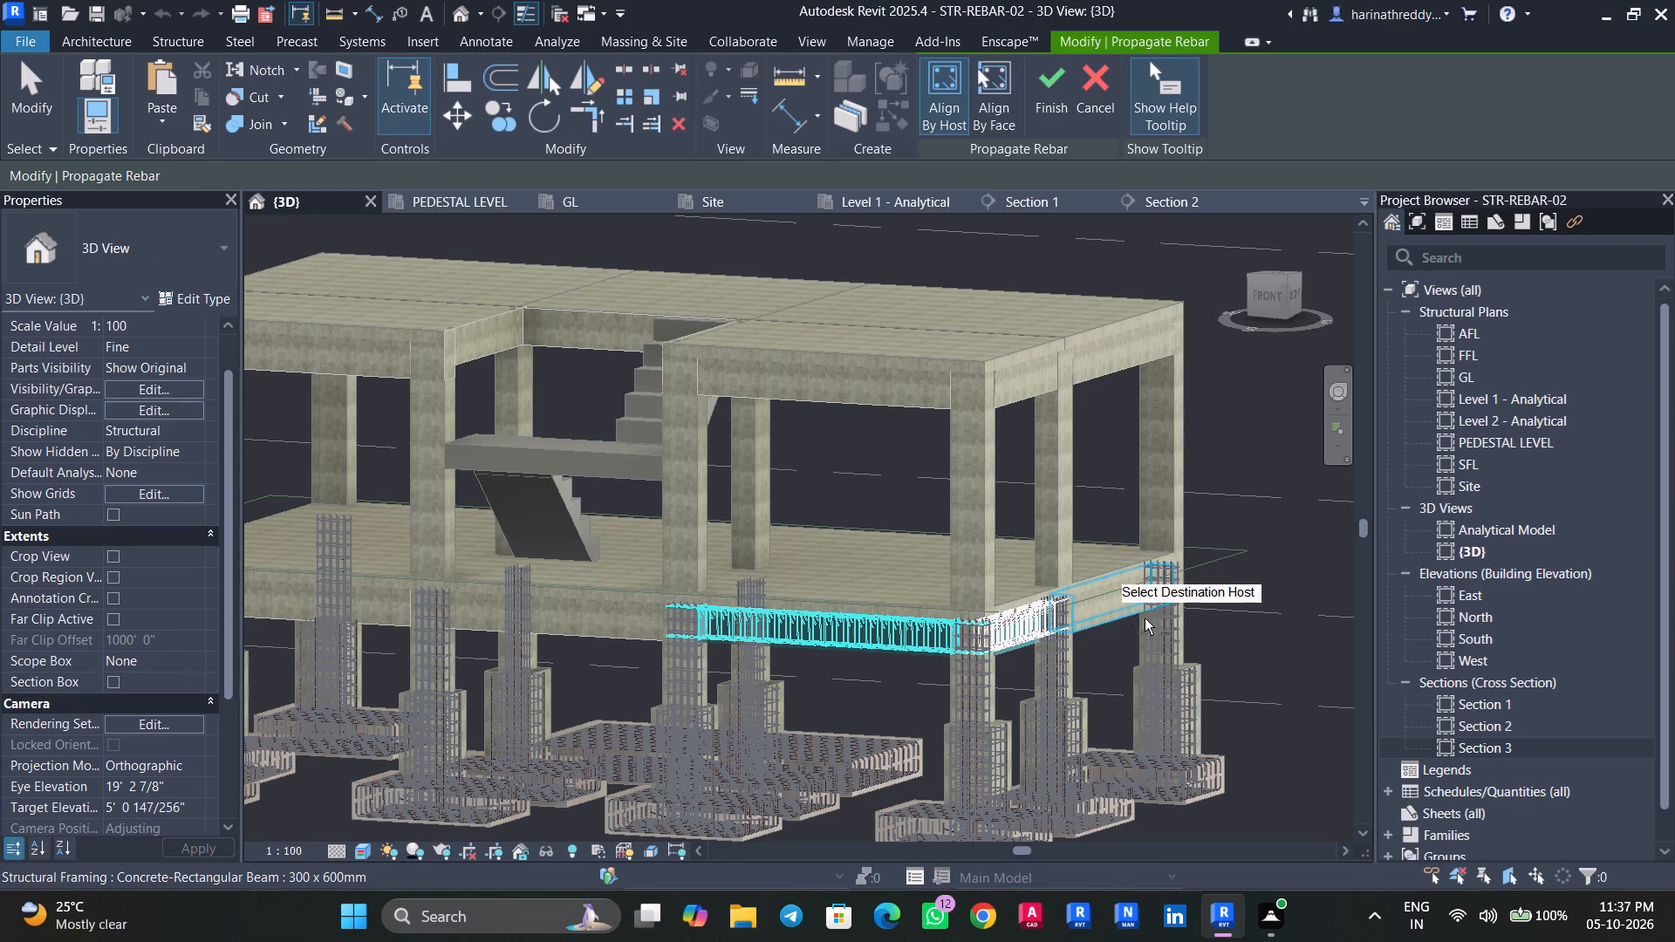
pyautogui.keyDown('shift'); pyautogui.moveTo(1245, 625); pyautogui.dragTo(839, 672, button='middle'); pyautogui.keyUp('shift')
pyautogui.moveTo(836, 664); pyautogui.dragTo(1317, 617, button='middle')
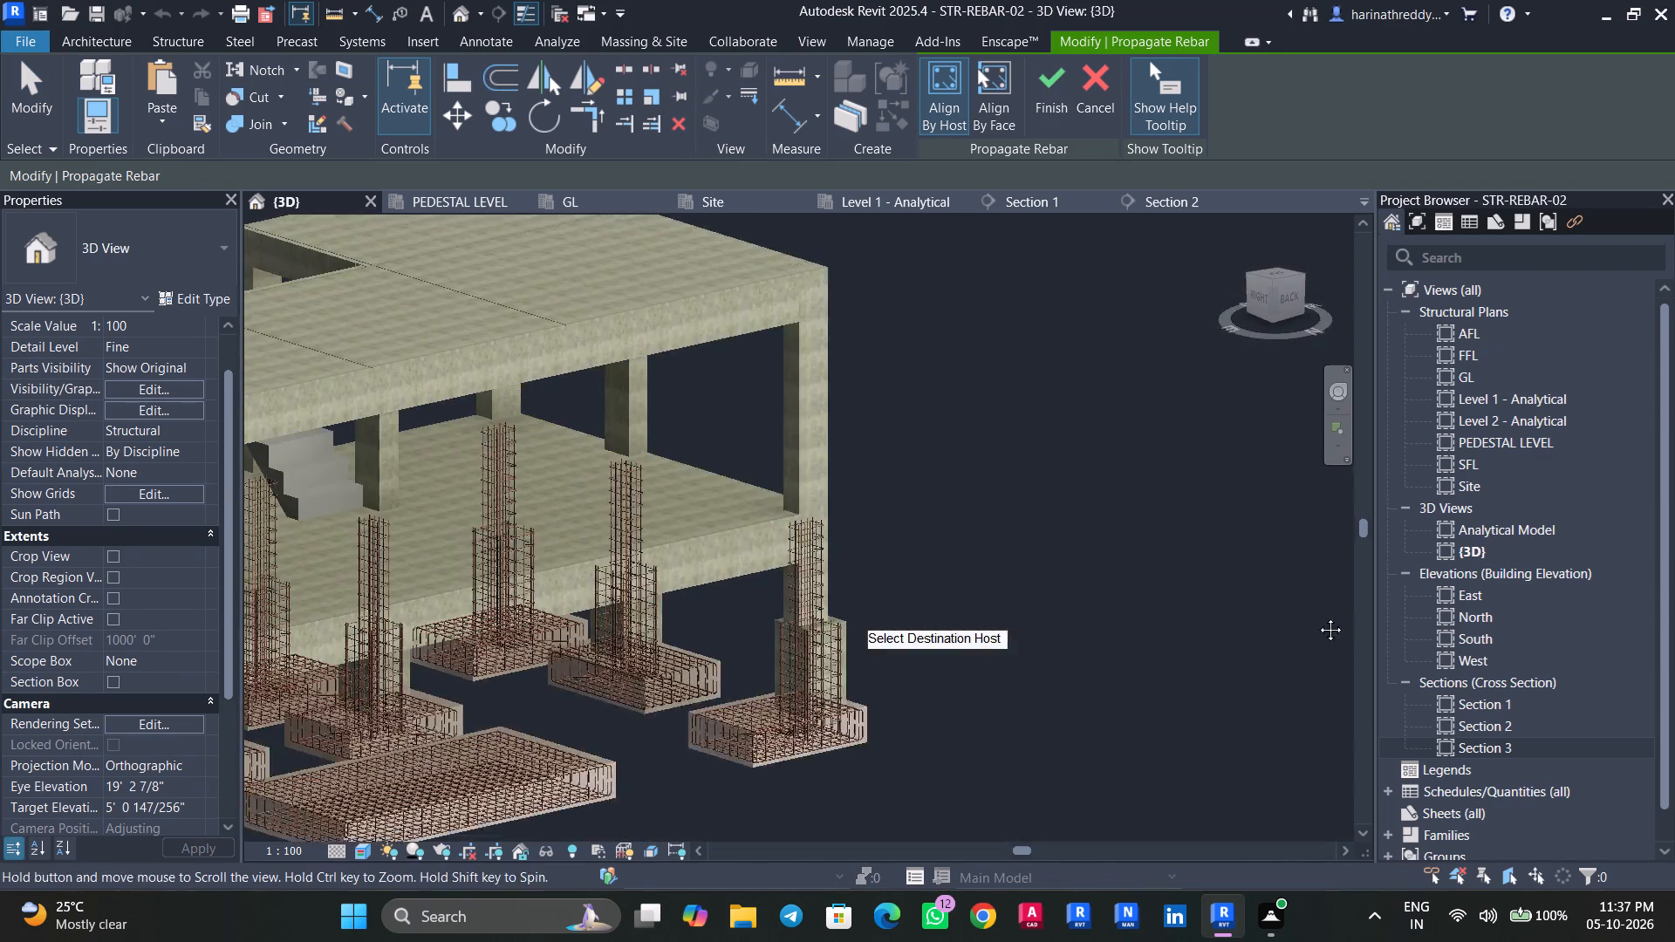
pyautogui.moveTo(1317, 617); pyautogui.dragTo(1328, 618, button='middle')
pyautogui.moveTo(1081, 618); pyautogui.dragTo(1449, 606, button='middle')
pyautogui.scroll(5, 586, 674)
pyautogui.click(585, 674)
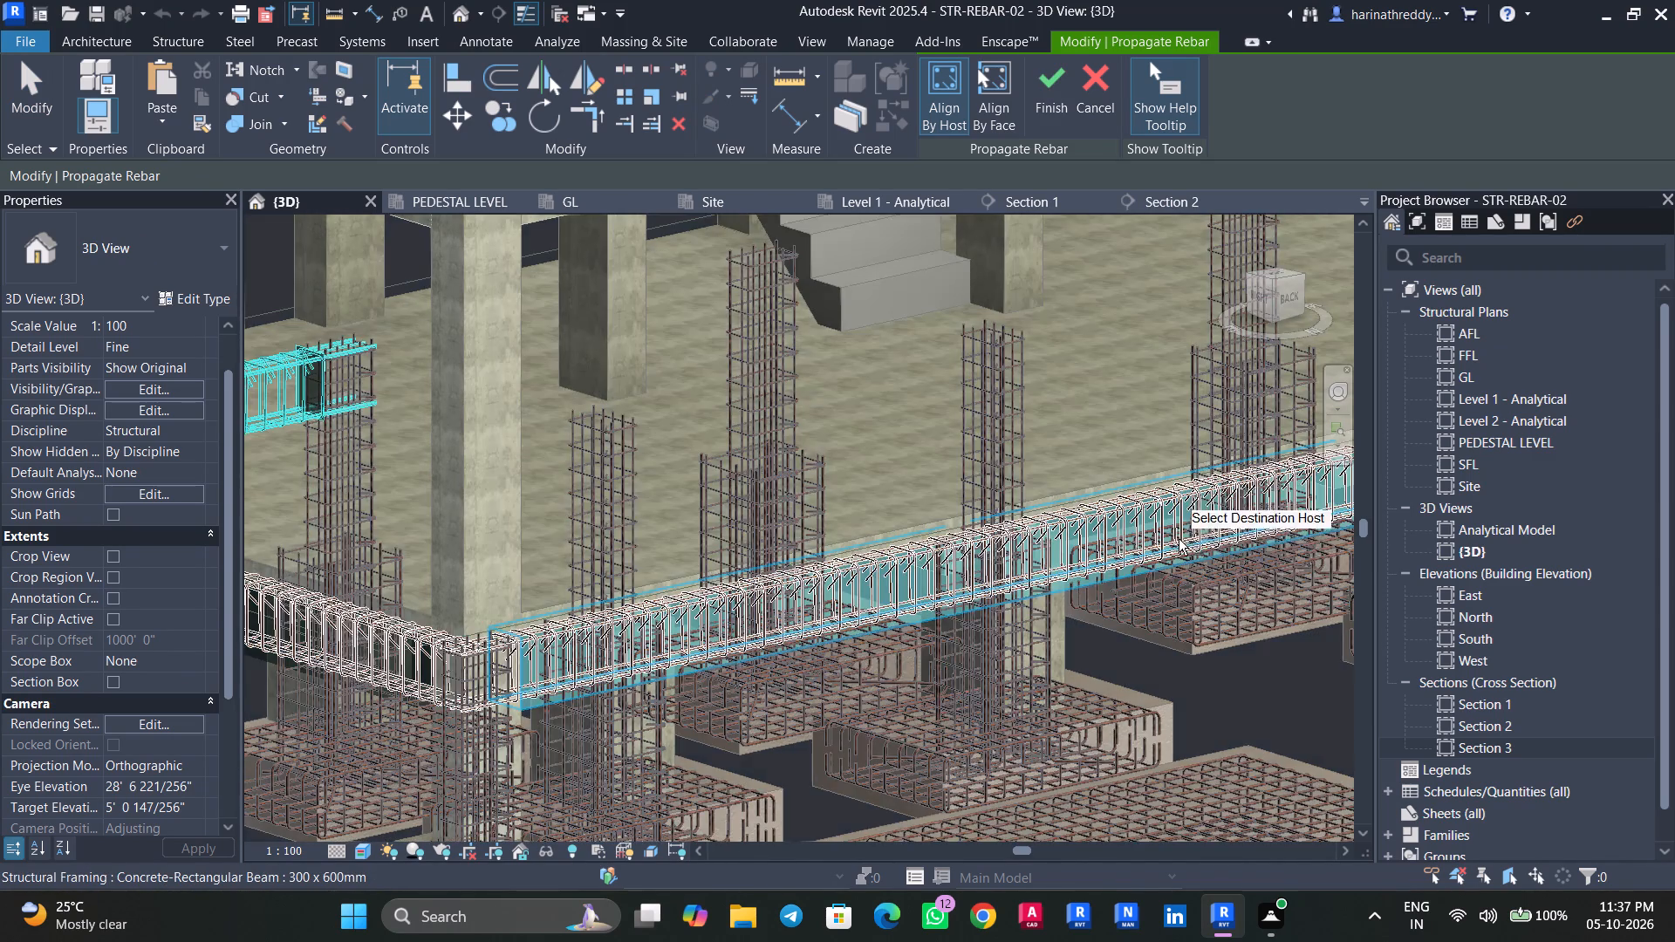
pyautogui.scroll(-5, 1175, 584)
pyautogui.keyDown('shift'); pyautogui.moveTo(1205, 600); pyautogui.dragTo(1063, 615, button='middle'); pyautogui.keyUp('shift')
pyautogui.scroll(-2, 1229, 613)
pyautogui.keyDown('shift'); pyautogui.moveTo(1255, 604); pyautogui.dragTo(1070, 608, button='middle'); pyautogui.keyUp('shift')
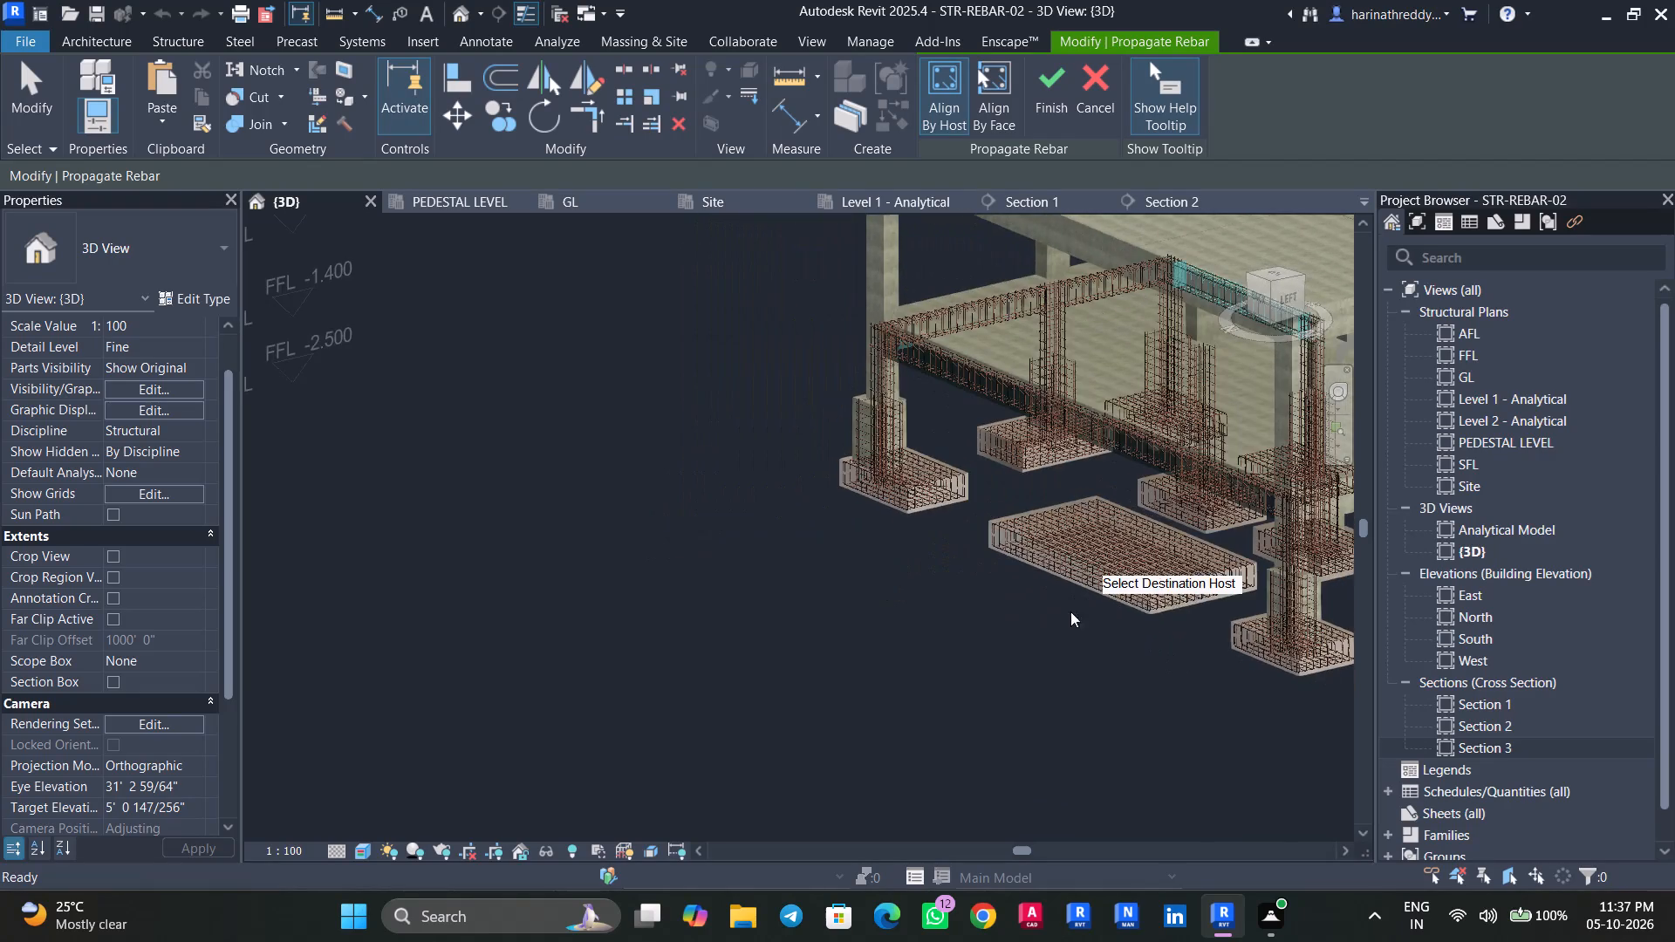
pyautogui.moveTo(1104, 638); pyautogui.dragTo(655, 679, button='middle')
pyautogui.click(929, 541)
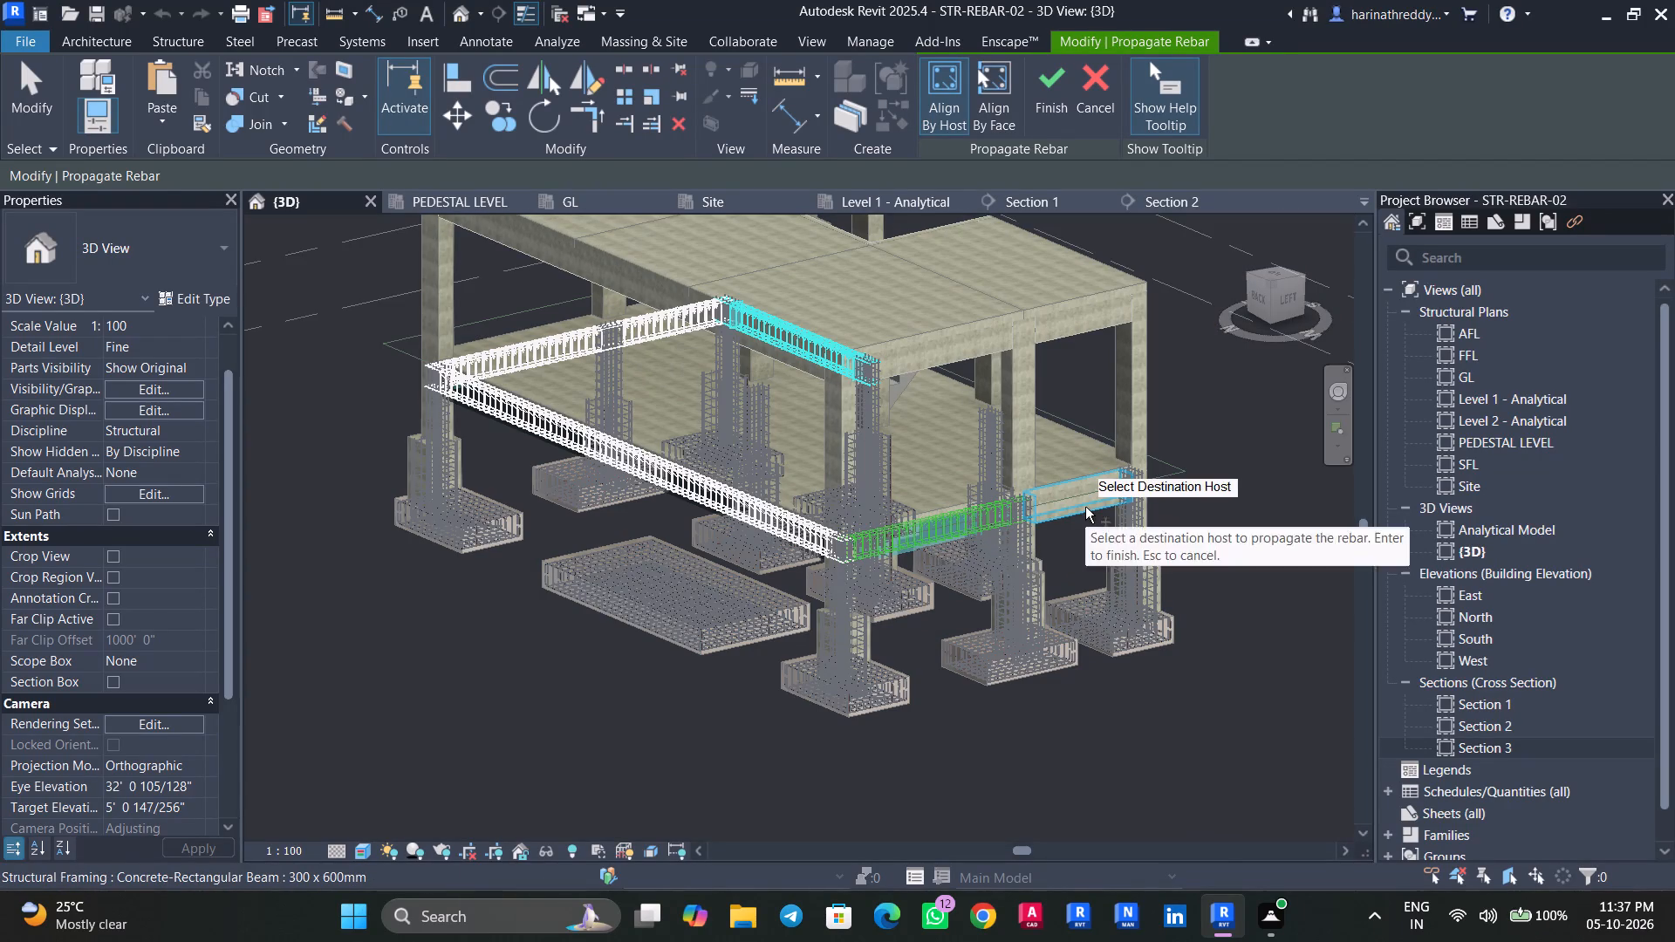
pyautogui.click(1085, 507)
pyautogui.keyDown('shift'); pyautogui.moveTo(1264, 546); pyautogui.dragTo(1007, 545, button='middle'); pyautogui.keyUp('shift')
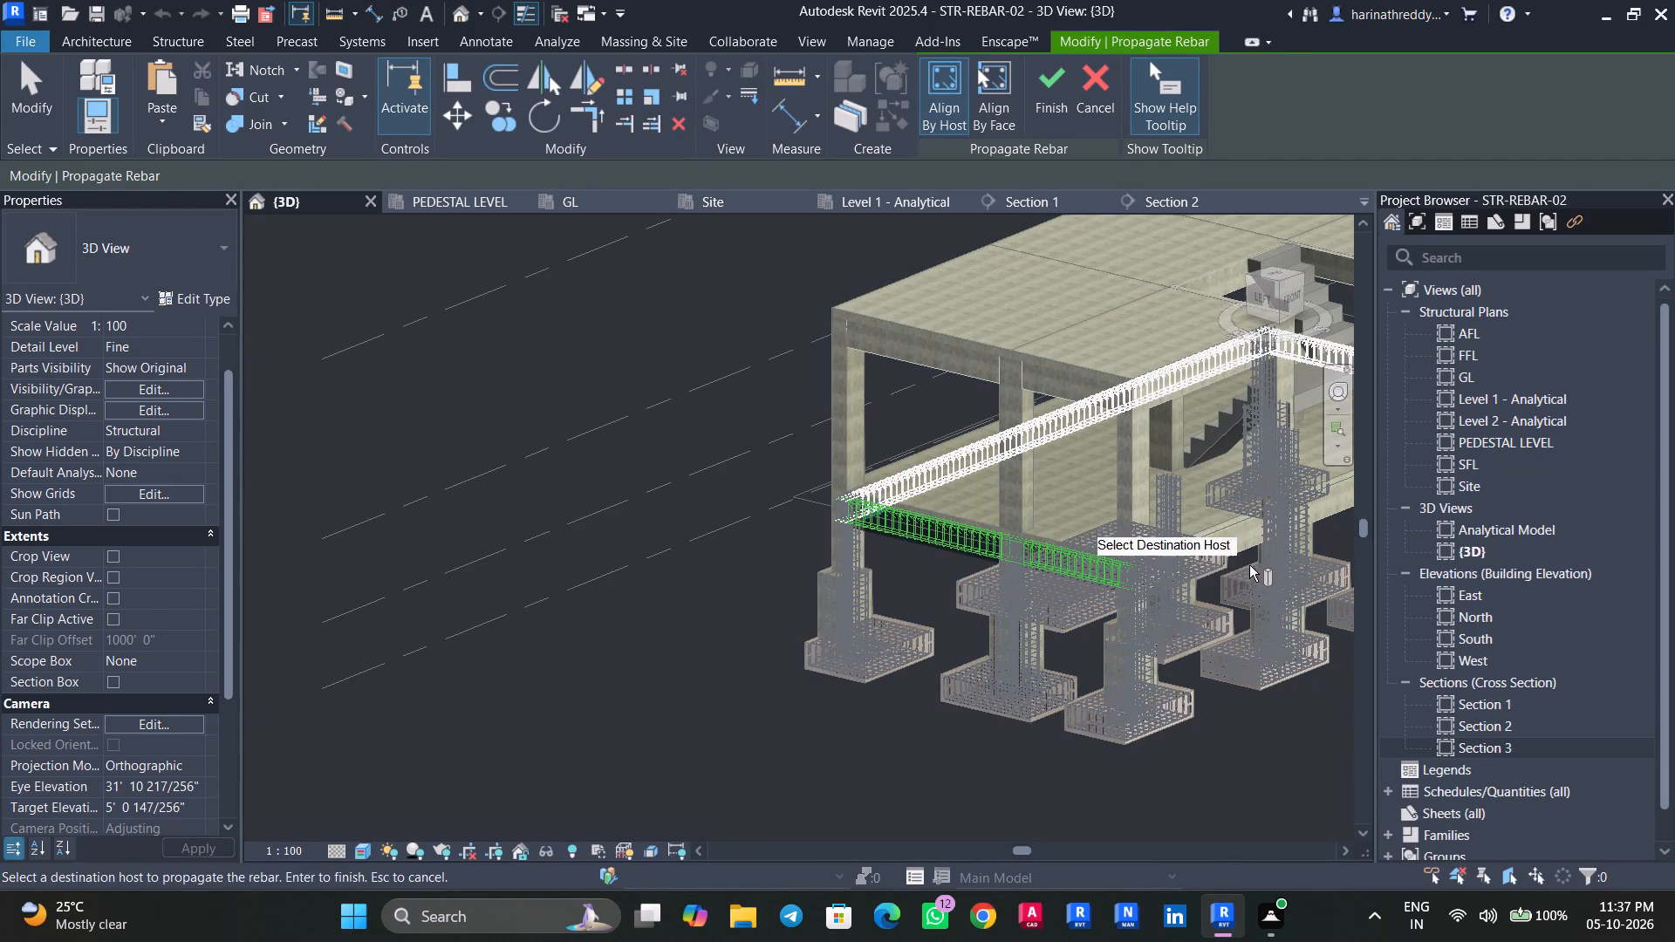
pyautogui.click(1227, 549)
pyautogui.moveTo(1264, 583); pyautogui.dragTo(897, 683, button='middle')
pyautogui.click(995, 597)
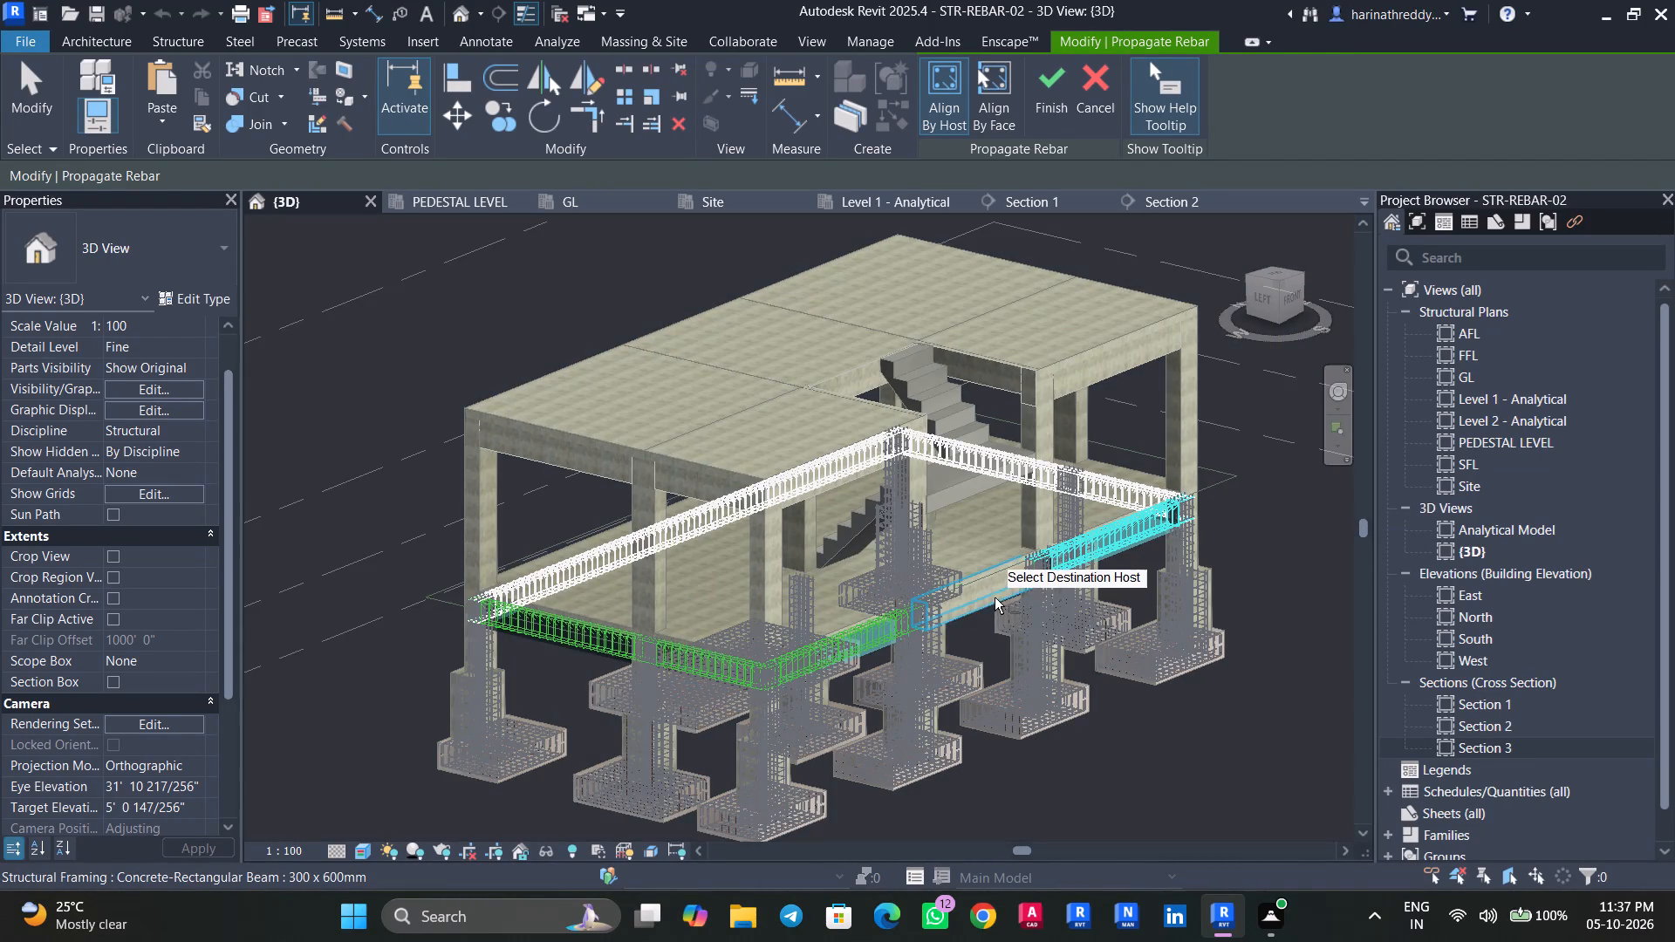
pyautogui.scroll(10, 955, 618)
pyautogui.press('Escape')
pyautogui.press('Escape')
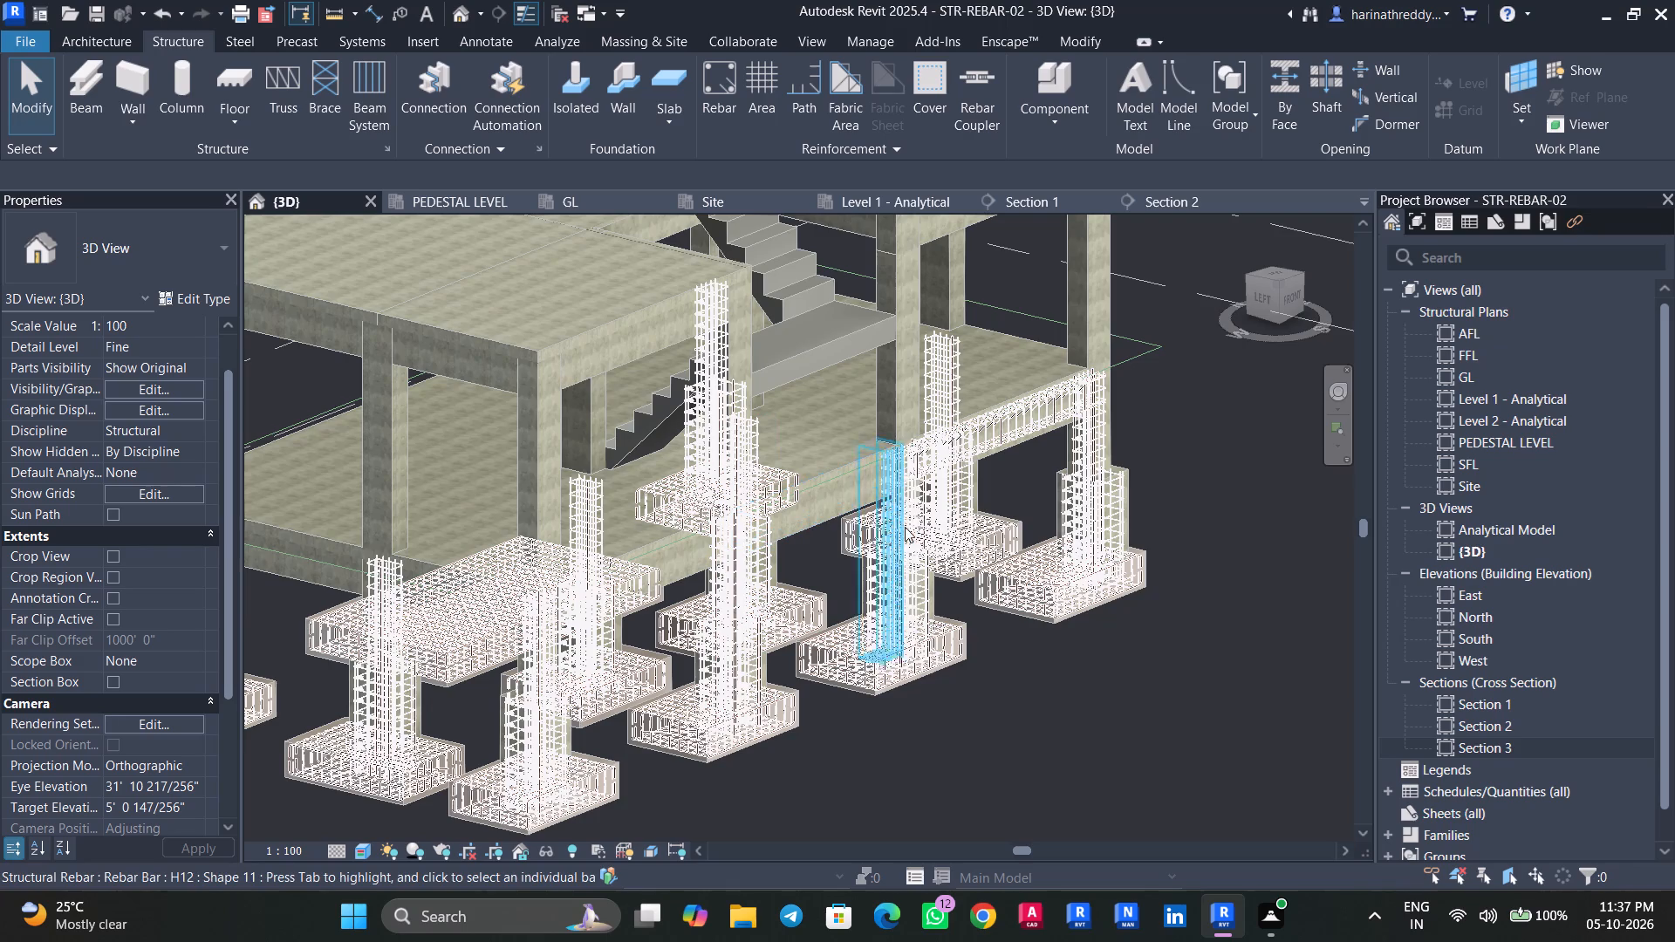
# Propagate the reinforced GL beam's rebar, aligned by host, to the other two beams in its row and the two beams around the corner.
pyautogui.scroll(6, 1047, 449)
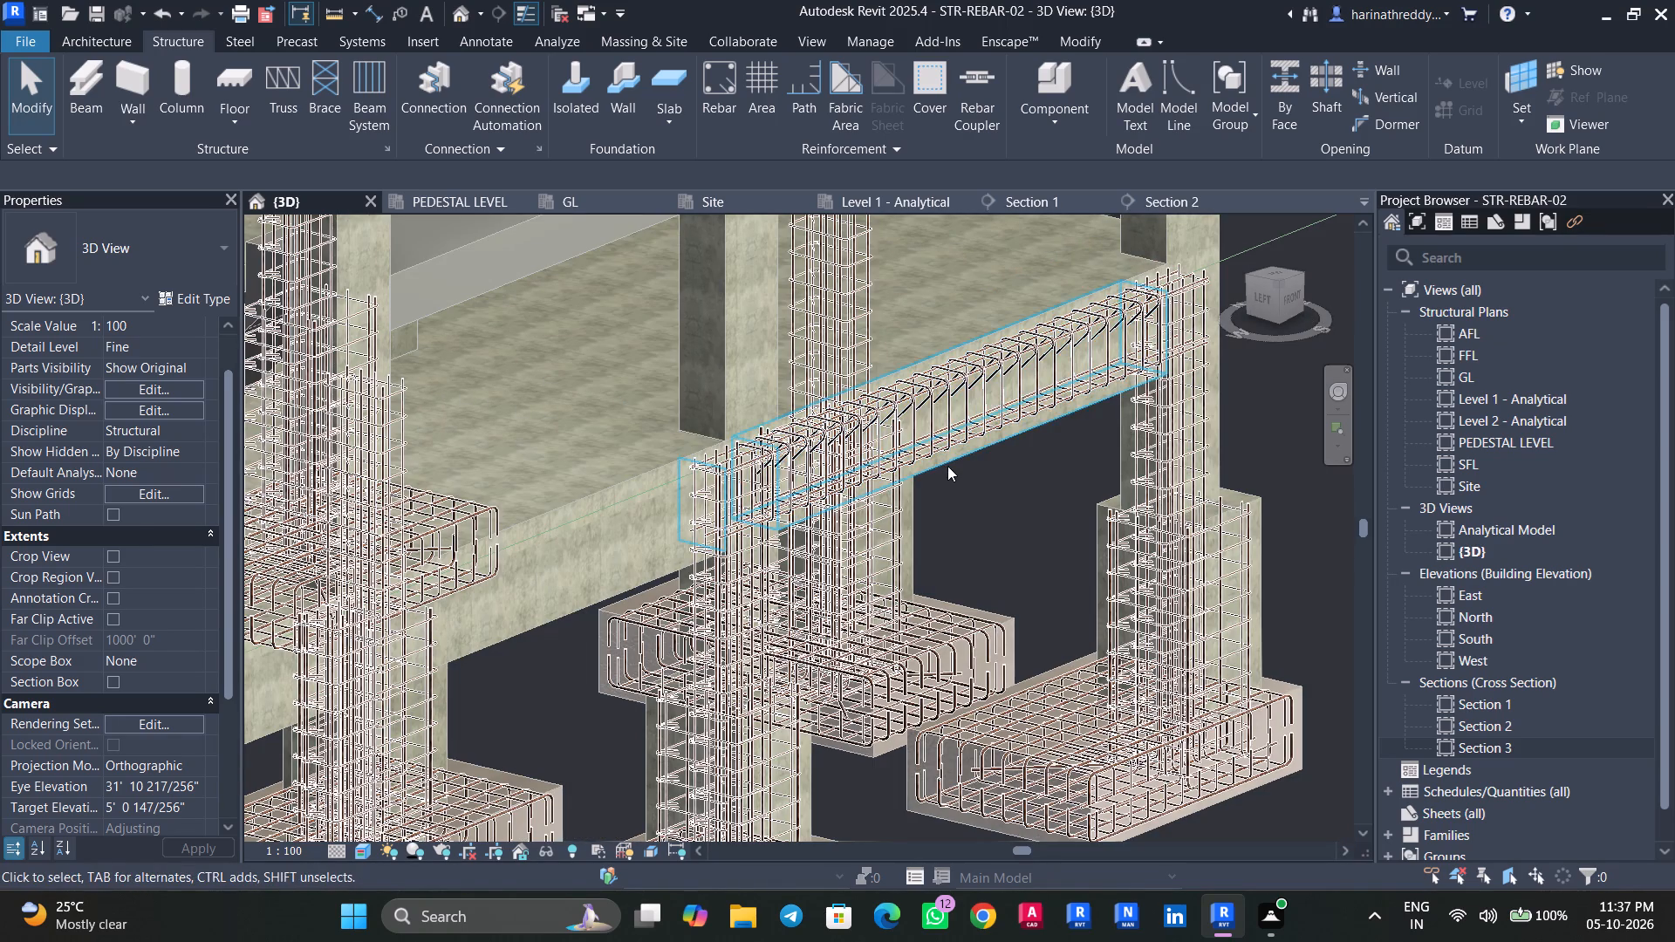
pyautogui.click(947, 466)
pyautogui.click(1425, 113)
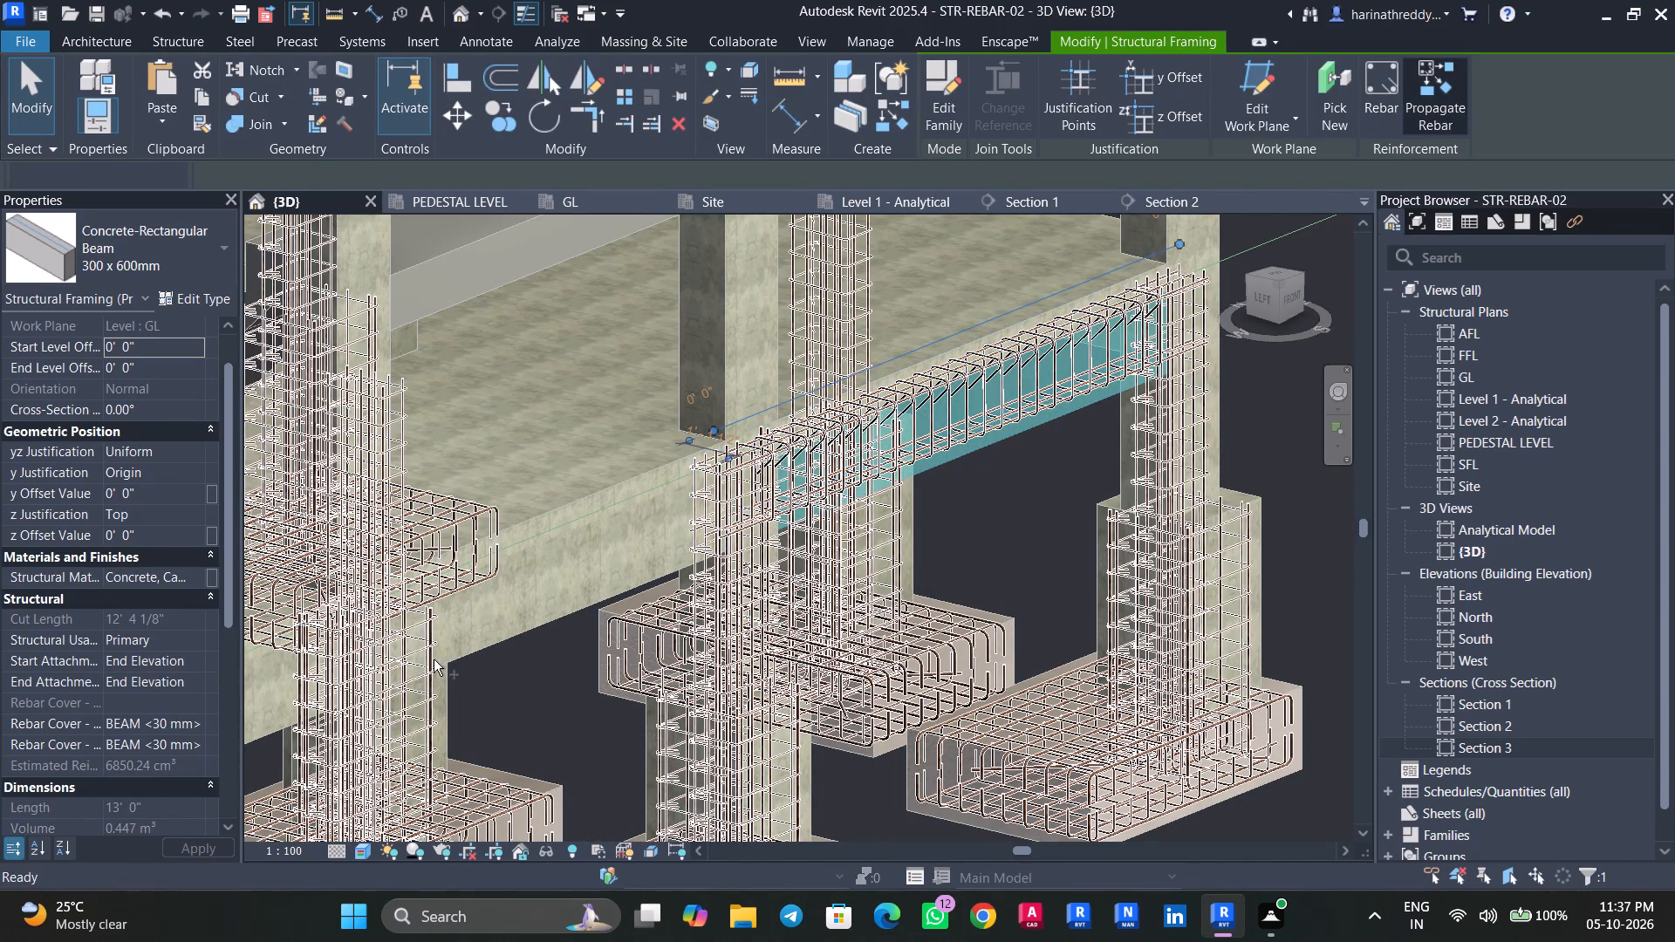
pyautogui.click(505, 636)
pyautogui.moveTo(540, 682); pyautogui.dragTo(928, 570, button='middle')
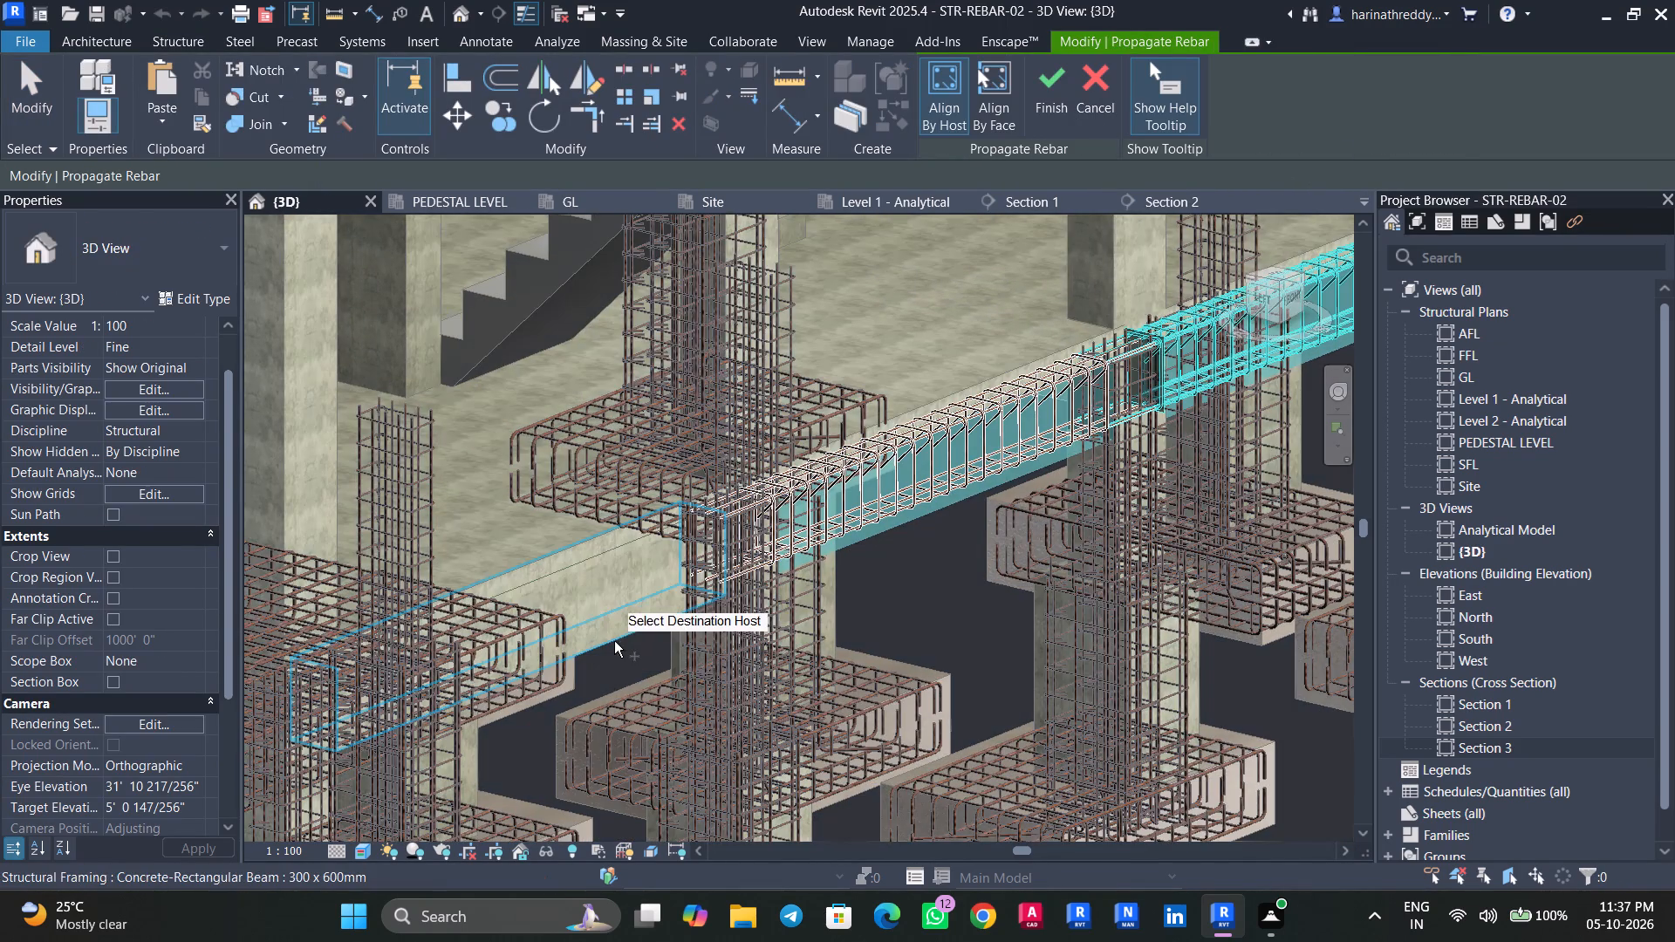
pyautogui.click(614, 641)
pyautogui.moveTo(567, 707); pyautogui.dragTo(1024, 590, button='middle')
pyautogui.click(625, 593)
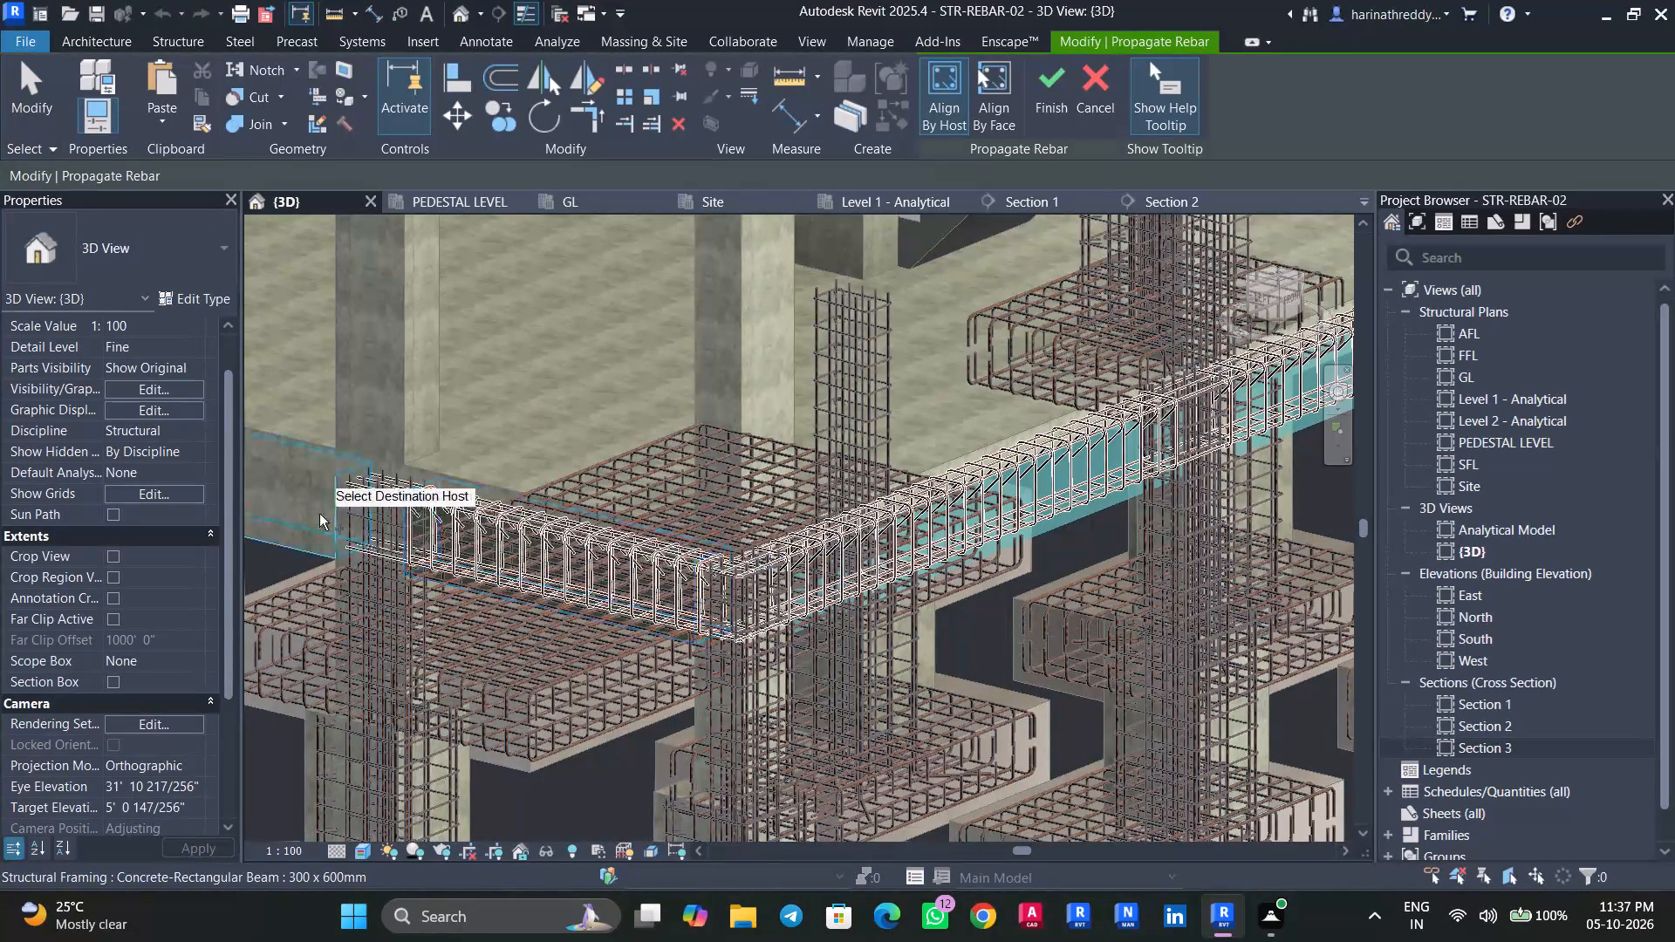
pyautogui.click(319, 514)
# Propagate the same rebar to the long GL beam on the back side and the two beams on the right side, and finish.
pyautogui.moveTo(329, 524); pyautogui.dragTo(1182, 736, button='middle')
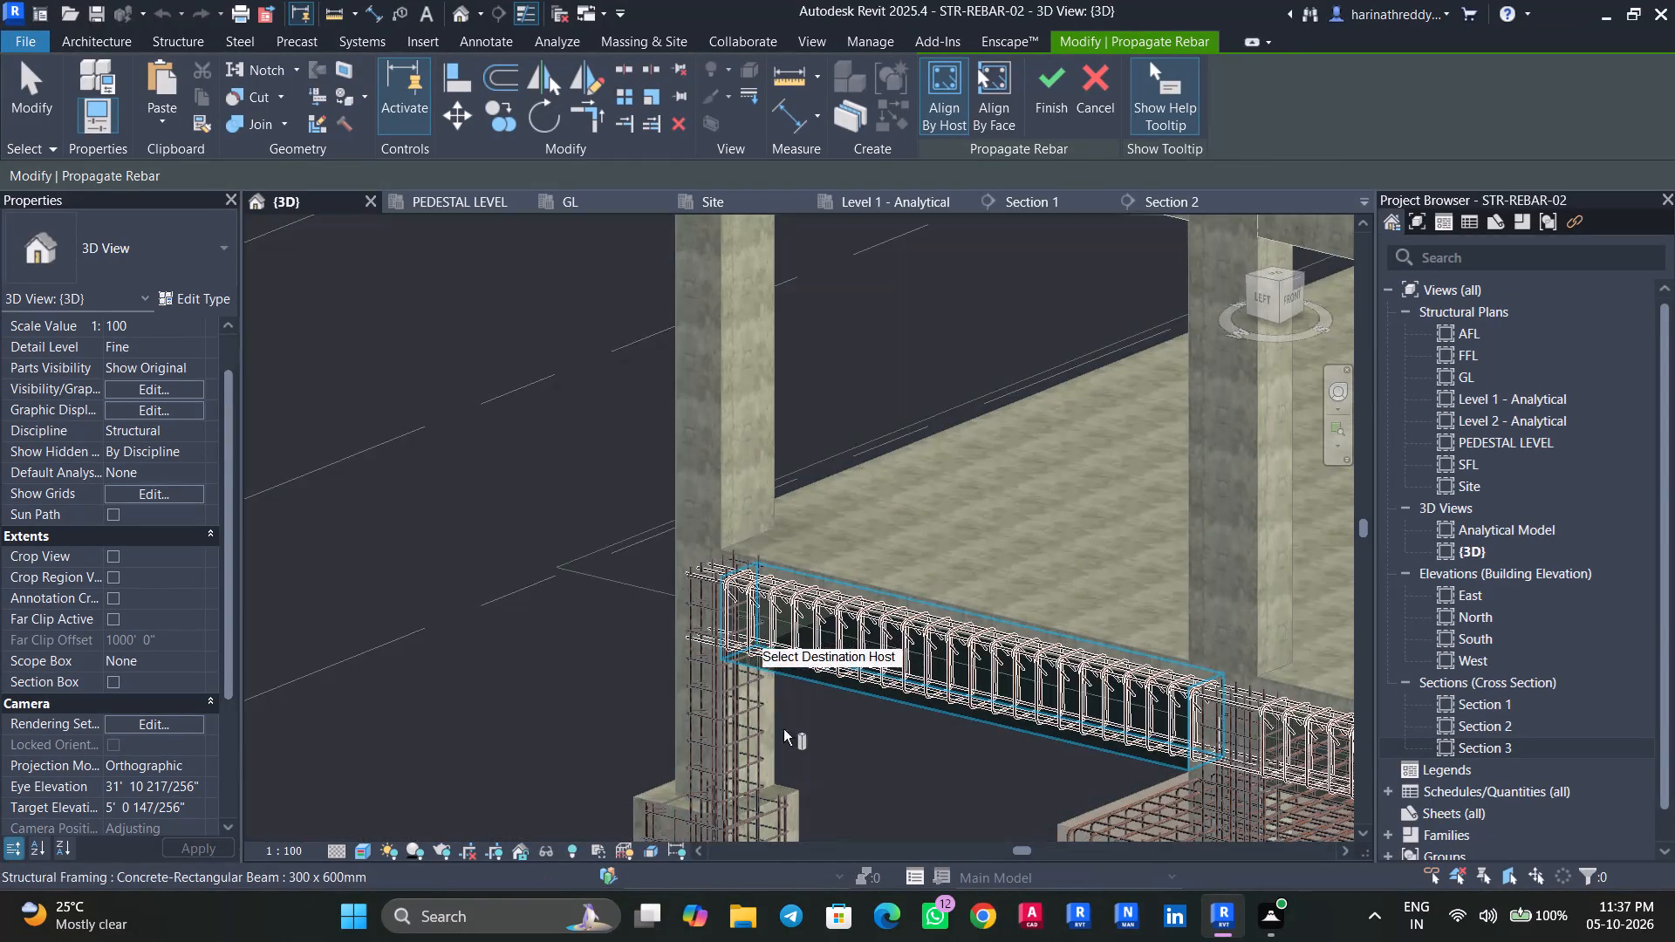
pyautogui.keyDown('shift'); pyautogui.moveTo(834, 764); pyautogui.dragTo(1137, 738, button='middle'); pyautogui.keyUp('shift')
pyautogui.click(640, 731)
pyautogui.scroll(-6, 637, 734)
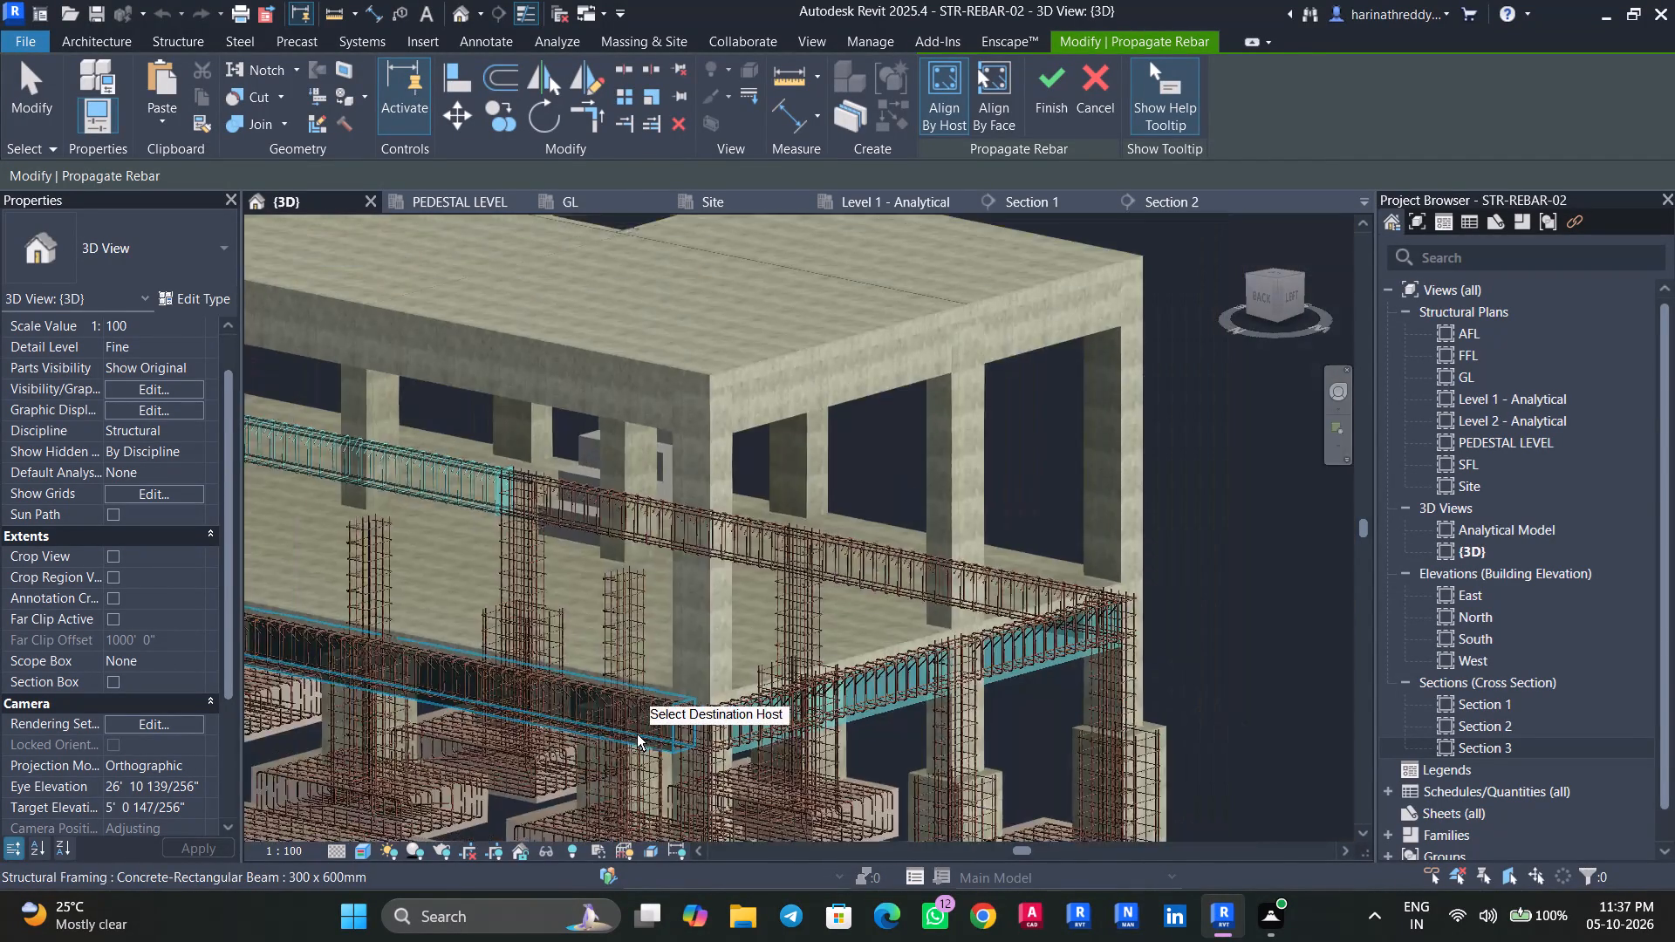
pyautogui.scroll(-5, 637, 734)
pyautogui.keyDown('shift'); pyautogui.moveTo(458, 774); pyautogui.dragTo(880, 796, button='middle'); pyautogui.keyUp('shift')
pyautogui.moveTo(896, 778); pyautogui.dragTo(1069, 461, button='middle')
pyautogui.scroll(4, 725, 546)
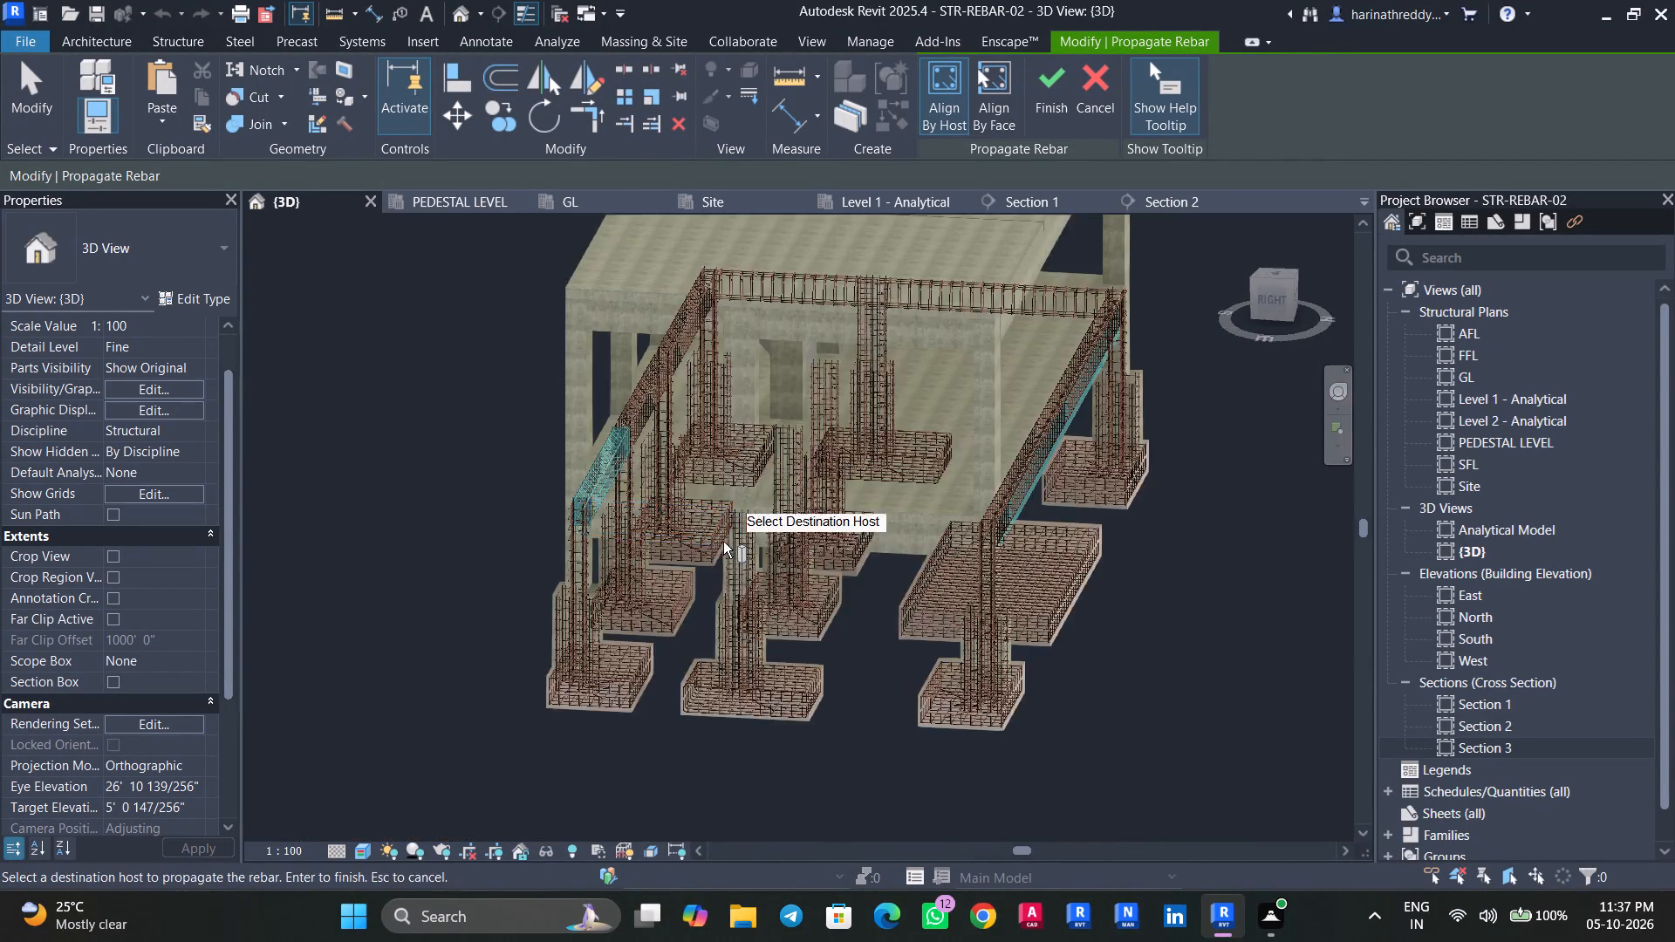
pyautogui.scroll(4, 723, 542)
pyautogui.click(673, 533)
pyautogui.click(934, 522)
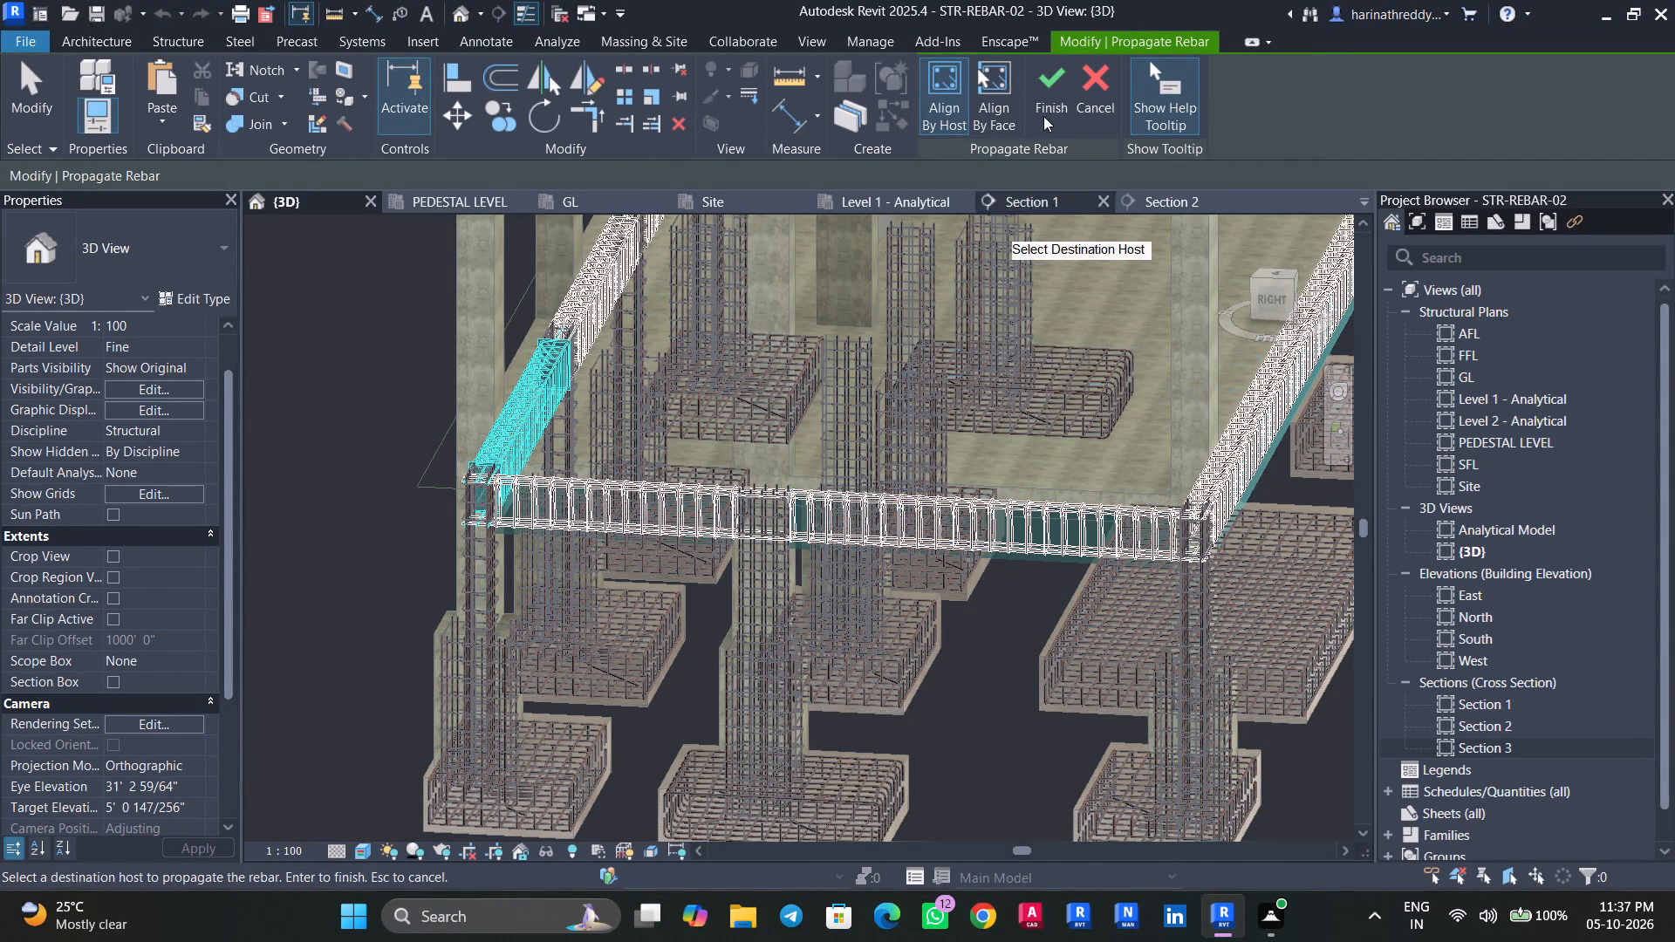
pyautogui.click(1047, 109)
# Shorten the bottom H12 bars of the right side's front GL beam to end at the near face of the middle column cage.
pyautogui.scroll(3, 793, 509)
pyautogui.scroll(-1, 793, 510)
pyautogui.scroll(11, 790, 514)
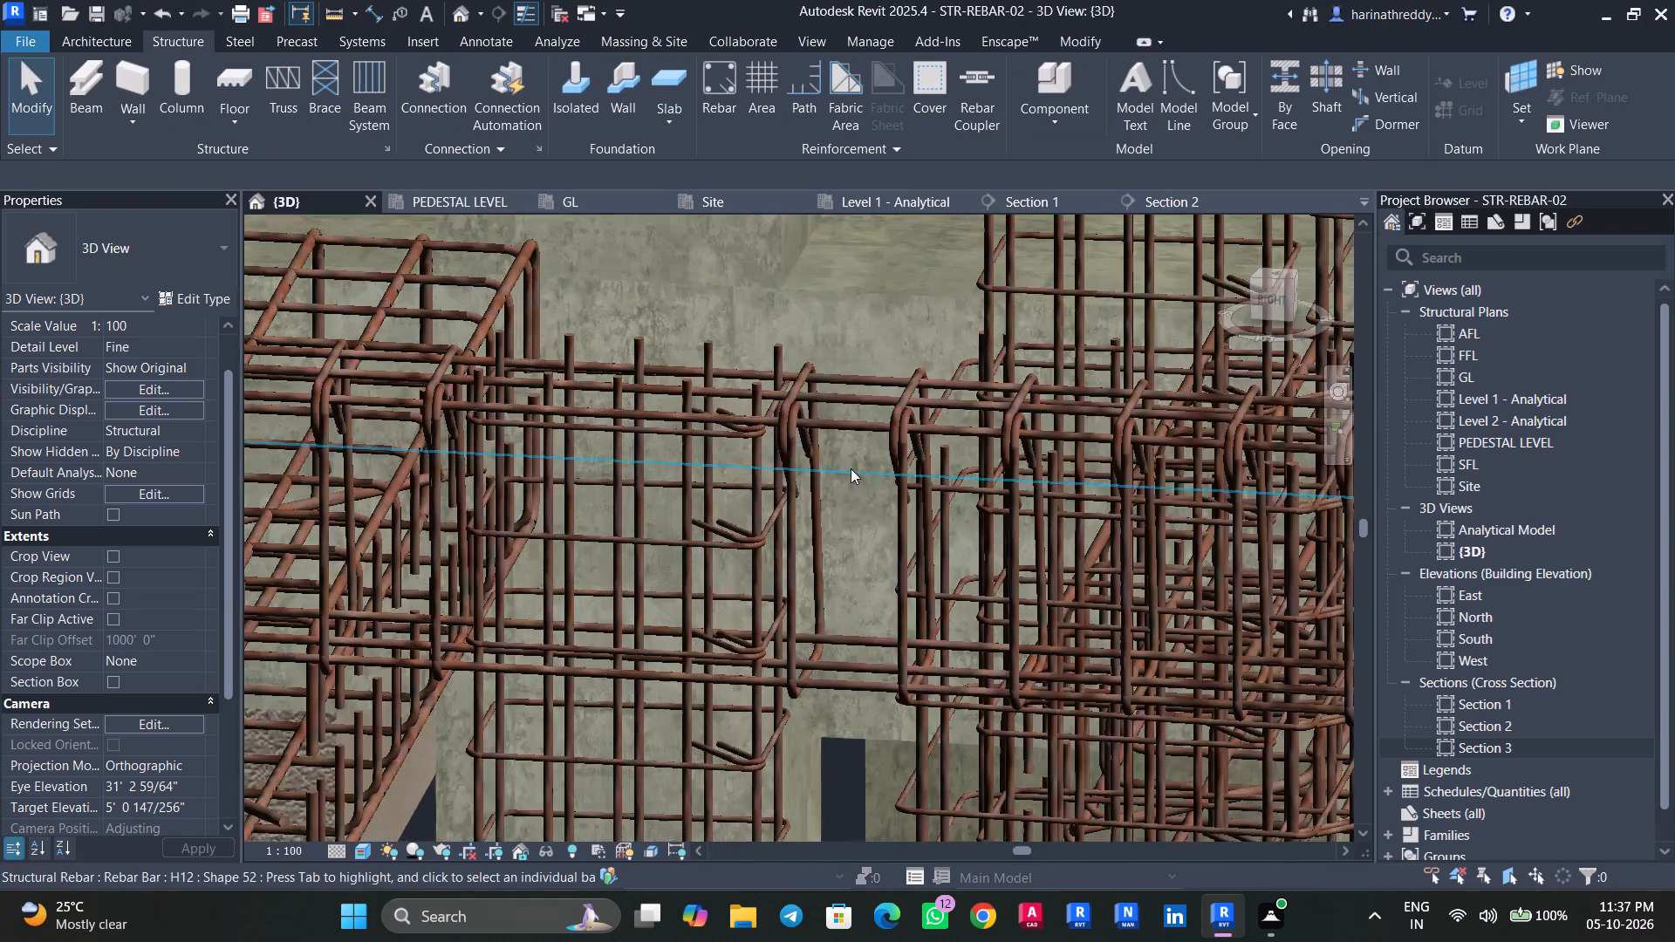
pyautogui.press('Escape')
pyautogui.click(870, 429)
pyautogui.press('Escape')
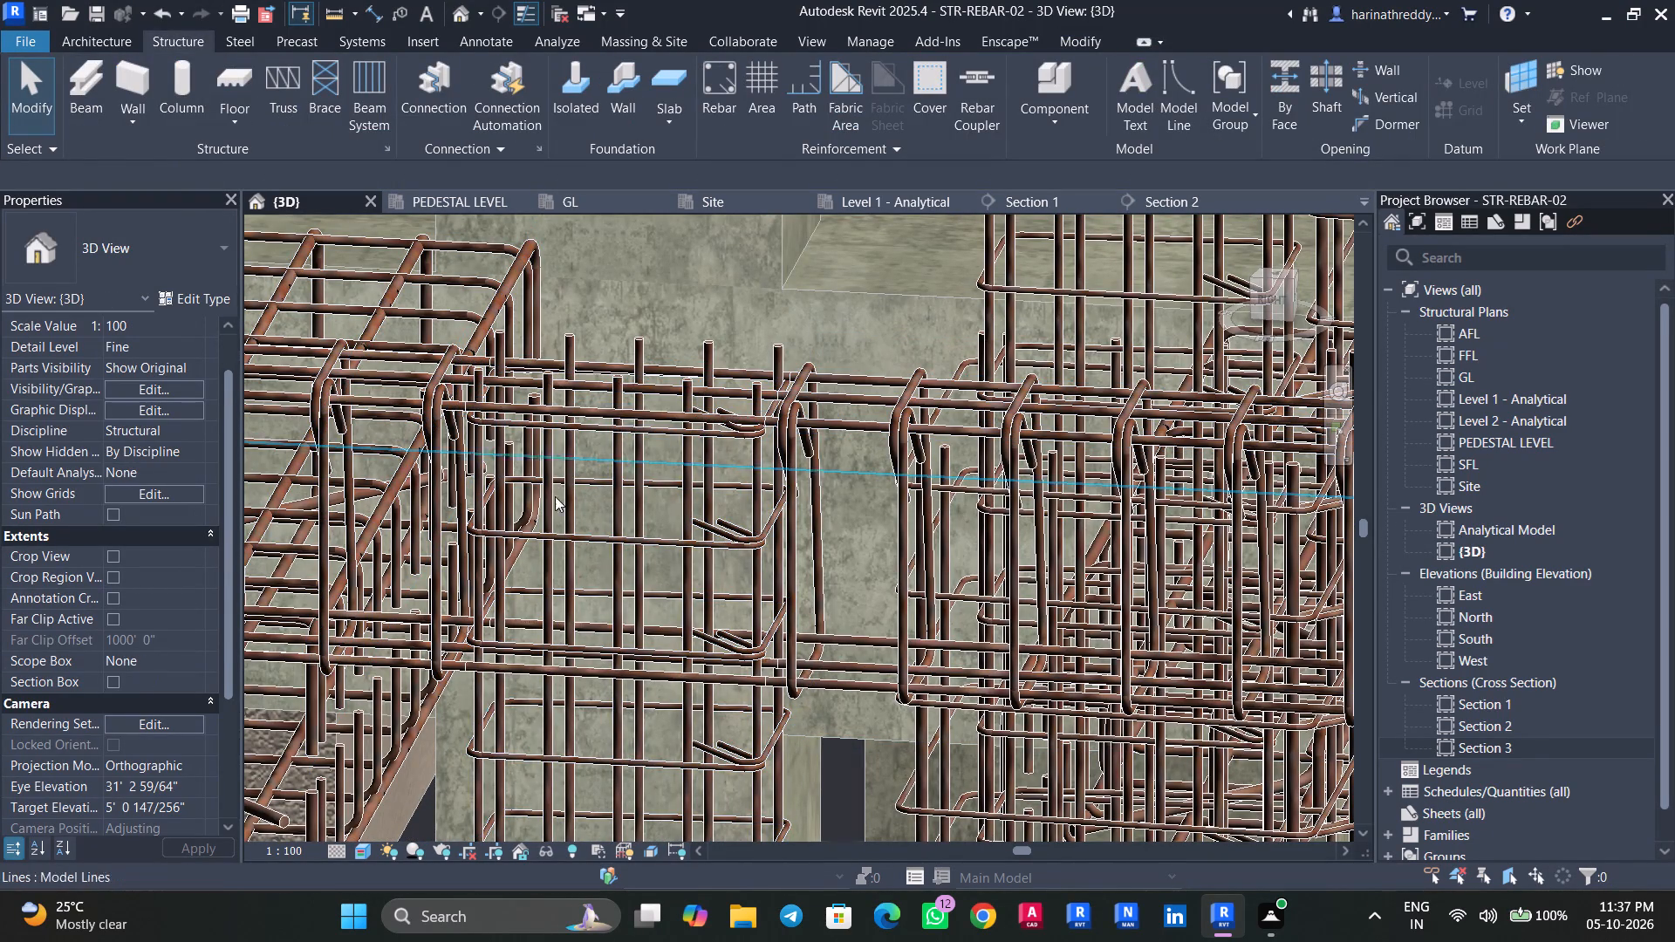
pyautogui.click(416, 666)
pyautogui.scroll(5, 769, 684)
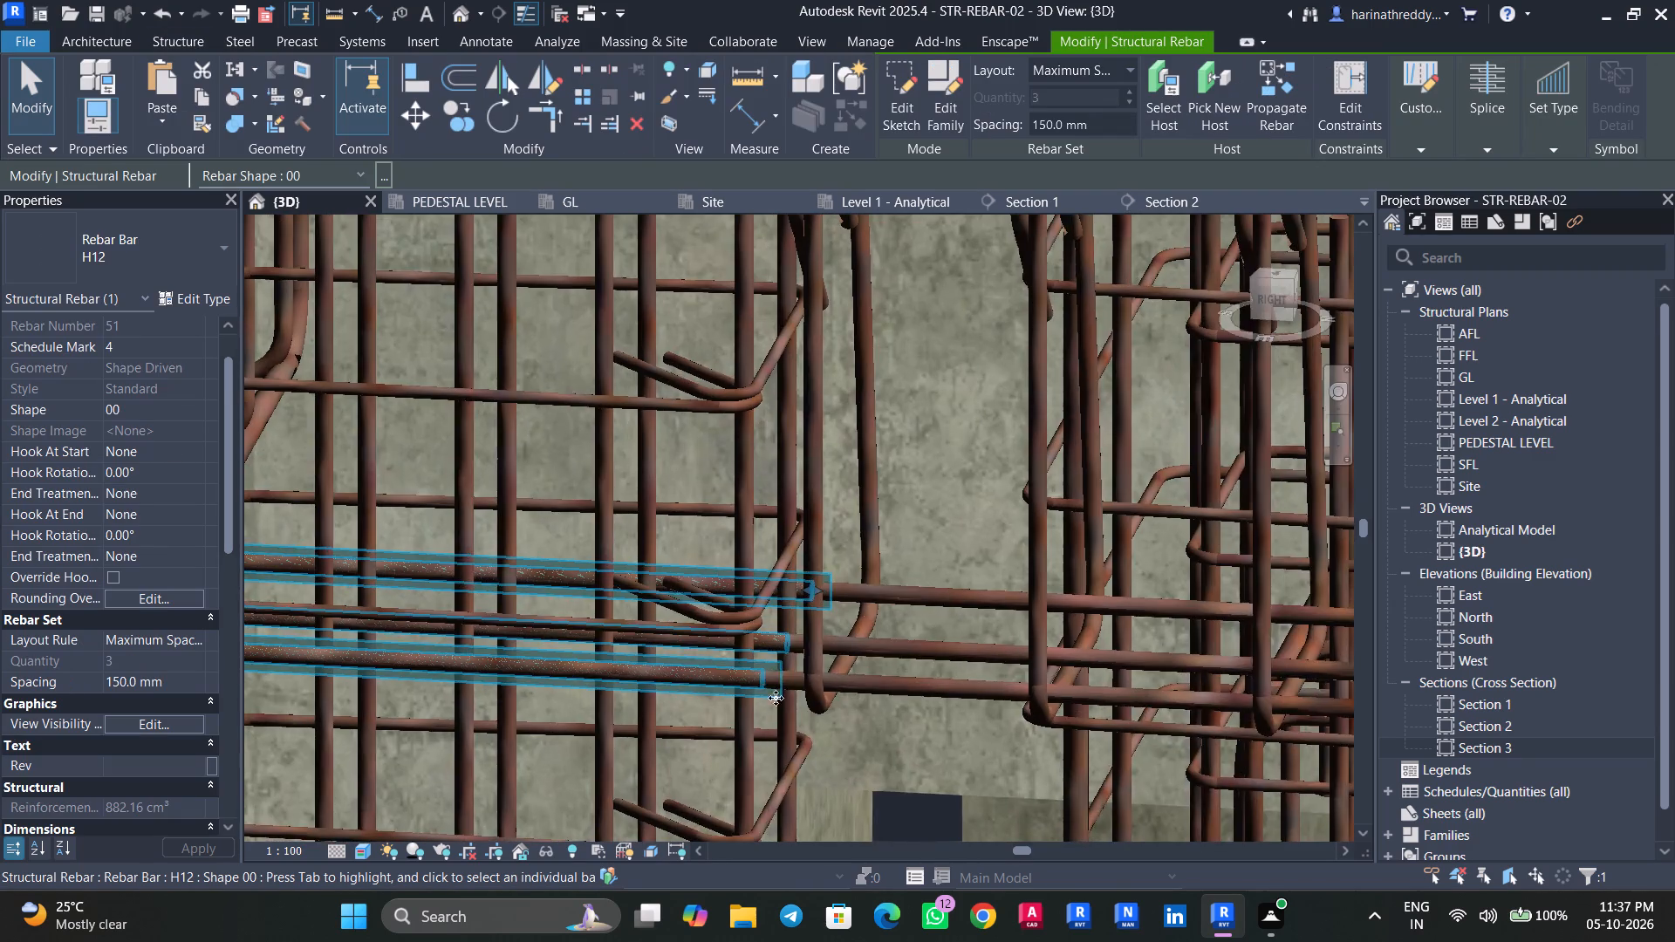
pyautogui.scroll(-8, 849, 593)
pyautogui.moveTo(859, 611); pyautogui.dragTo(990, 610, button='middle')
pyautogui.moveTo(962, 584); pyautogui.dragTo(771, 597)
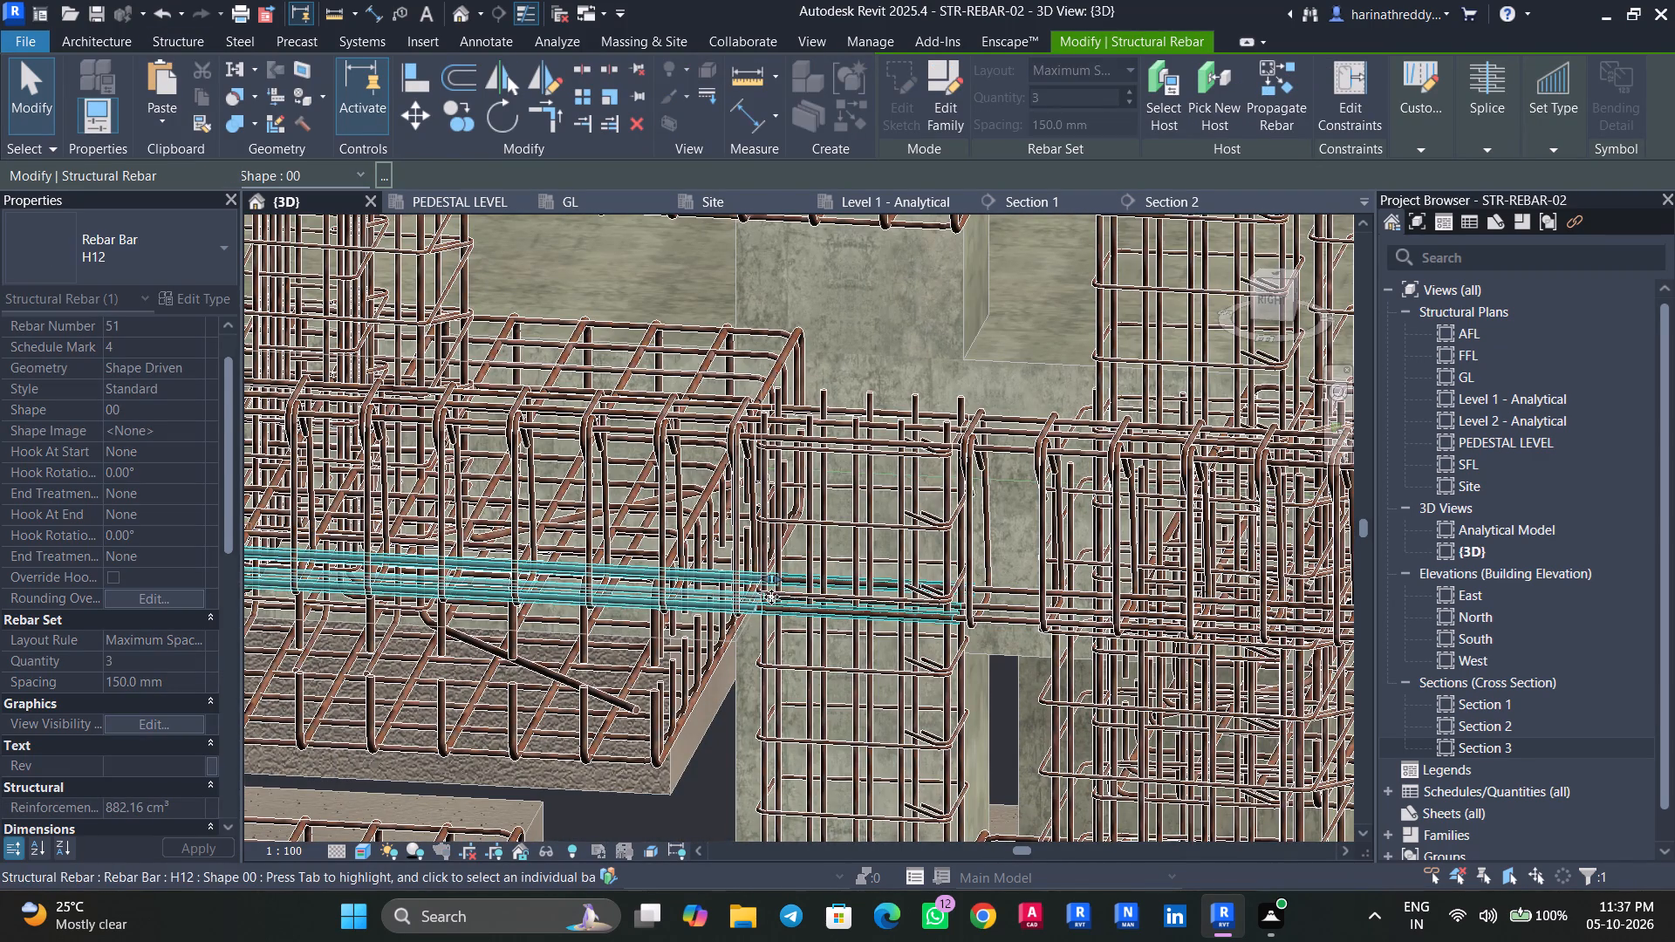
pyautogui.scroll(13, 771, 597)
pyautogui.moveTo(773, 493); pyautogui.dragTo(765, 493)
pyautogui.press('Escape')
pyautogui.press('Escape')
pyautogui.scroll(-13, 792, 634)
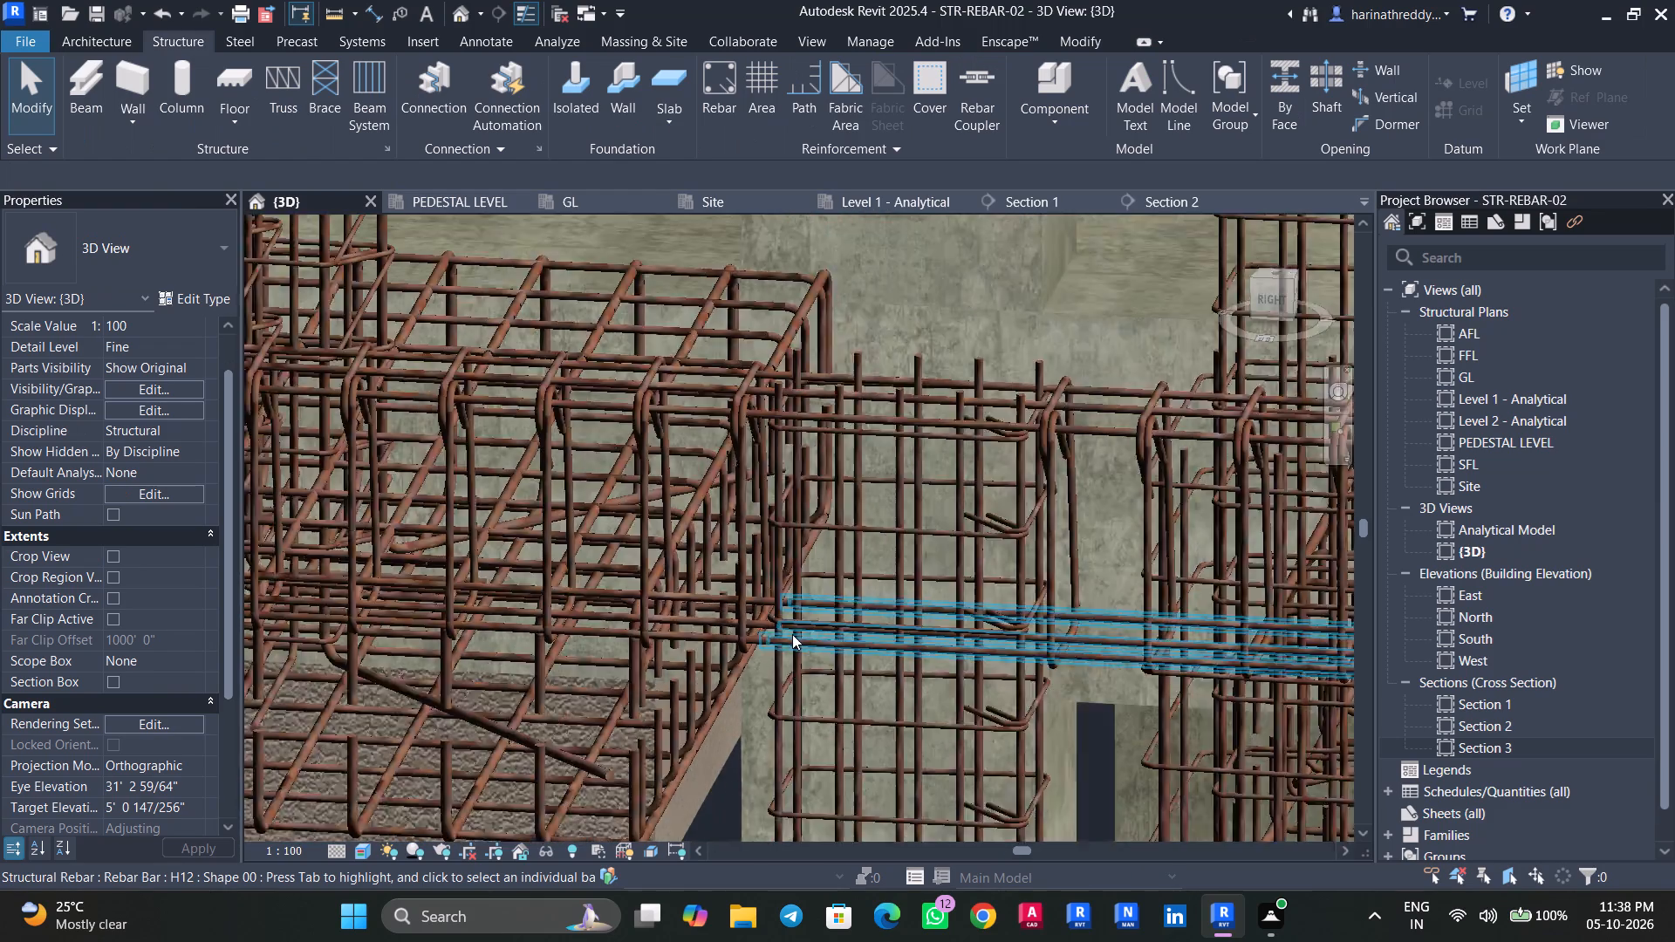
# Shorten the same beam's top H12 bars to end at the near face of the middle column cage.
pyautogui.scroll(4, 745, 461)
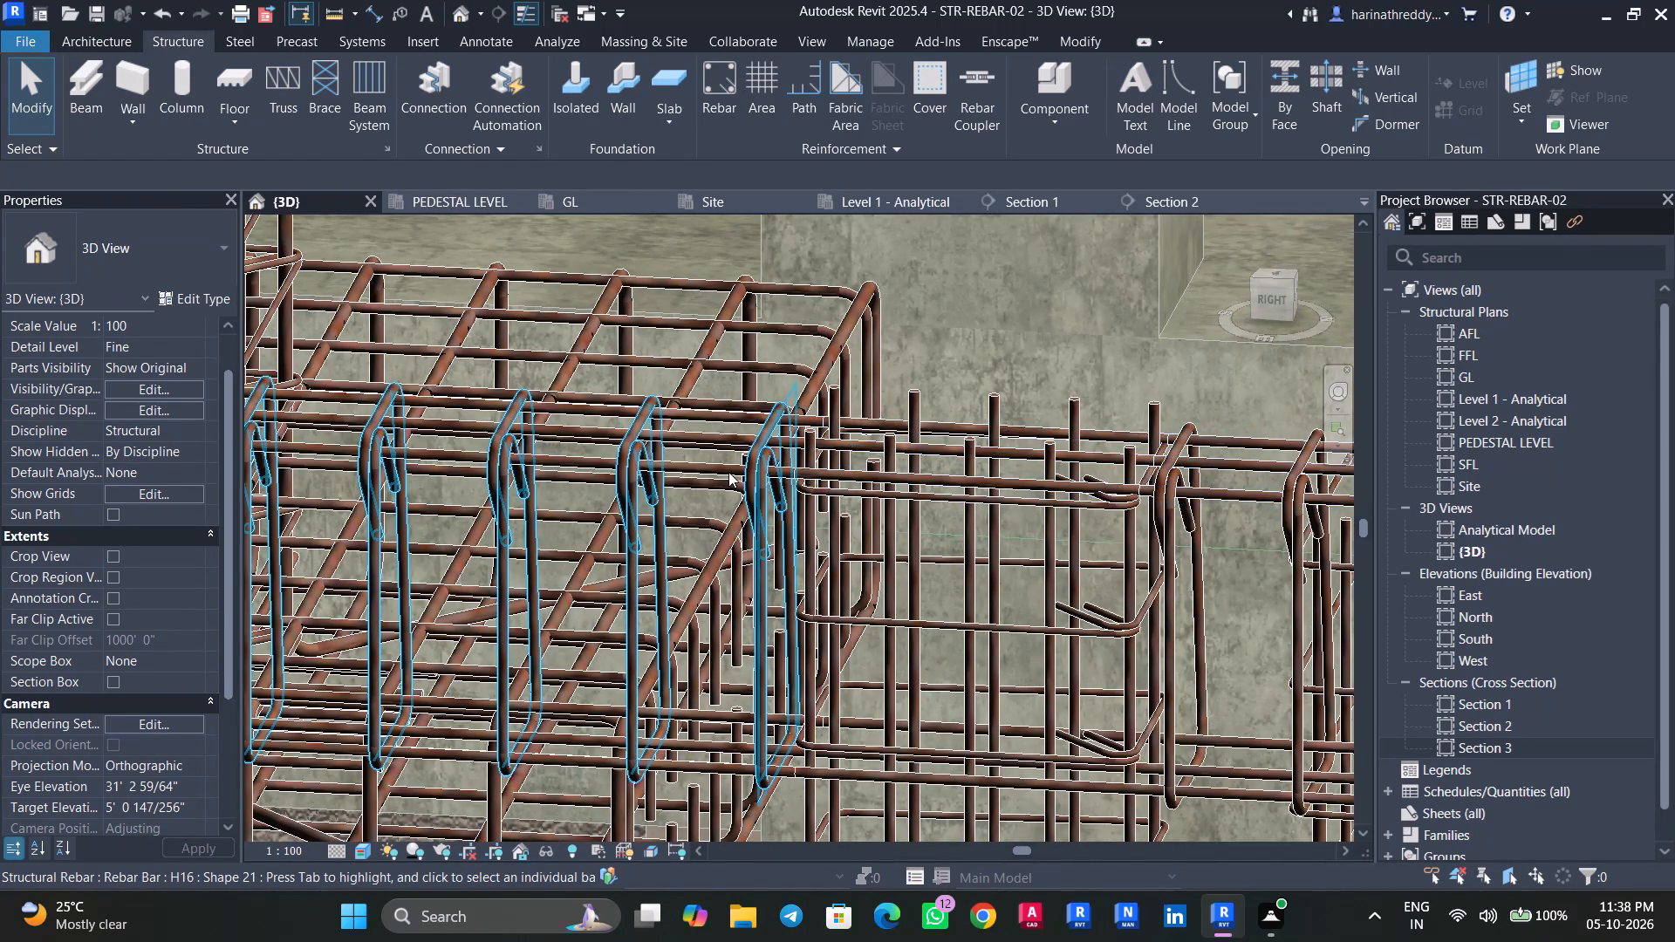
pyautogui.click(728, 461)
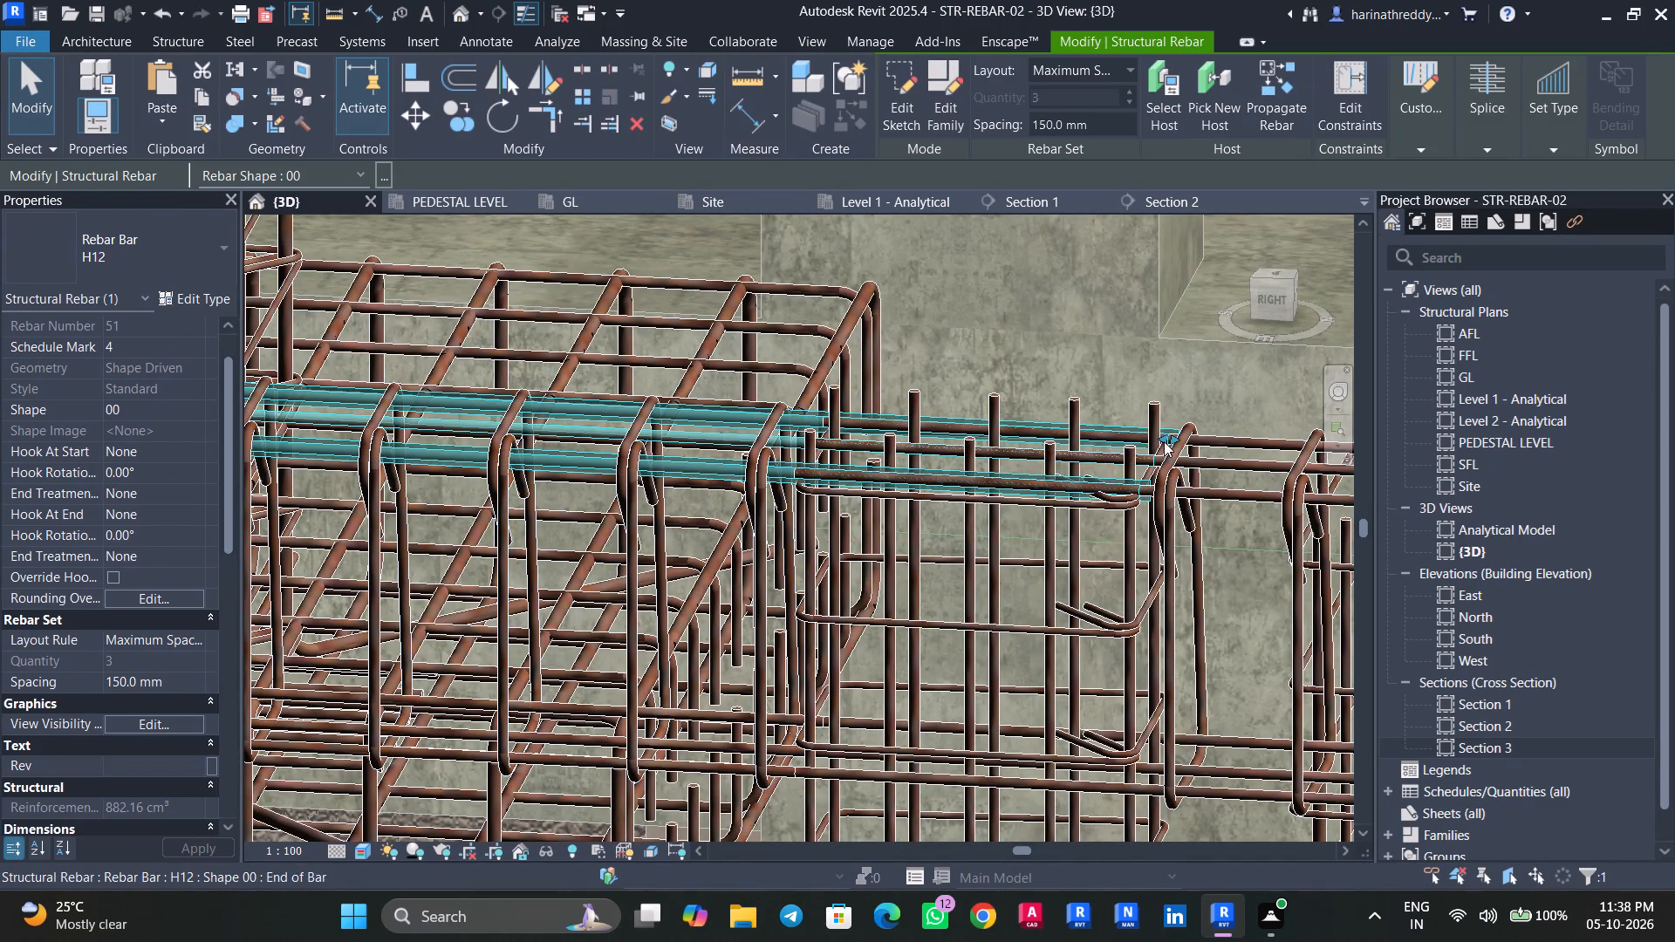
pyautogui.moveTo(1163, 440); pyautogui.dragTo(820, 431)
pyautogui.press('Escape')
pyautogui.press('Escape')
# Save the model.
pyautogui.scroll(-10, 849, 559)
pyautogui.scroll(1, 849, 559)
pyautogui.scroll(-2, 849, 559)
pyautogui.scroll(1, 849, 559)
pyautogui.scroll(-10, 849, 559)
pyautogui.scroll(1, 849, 559)
pyautogui.scroll(-4, 849, 559)
pyautogui.hotkey('ctrl', 's')
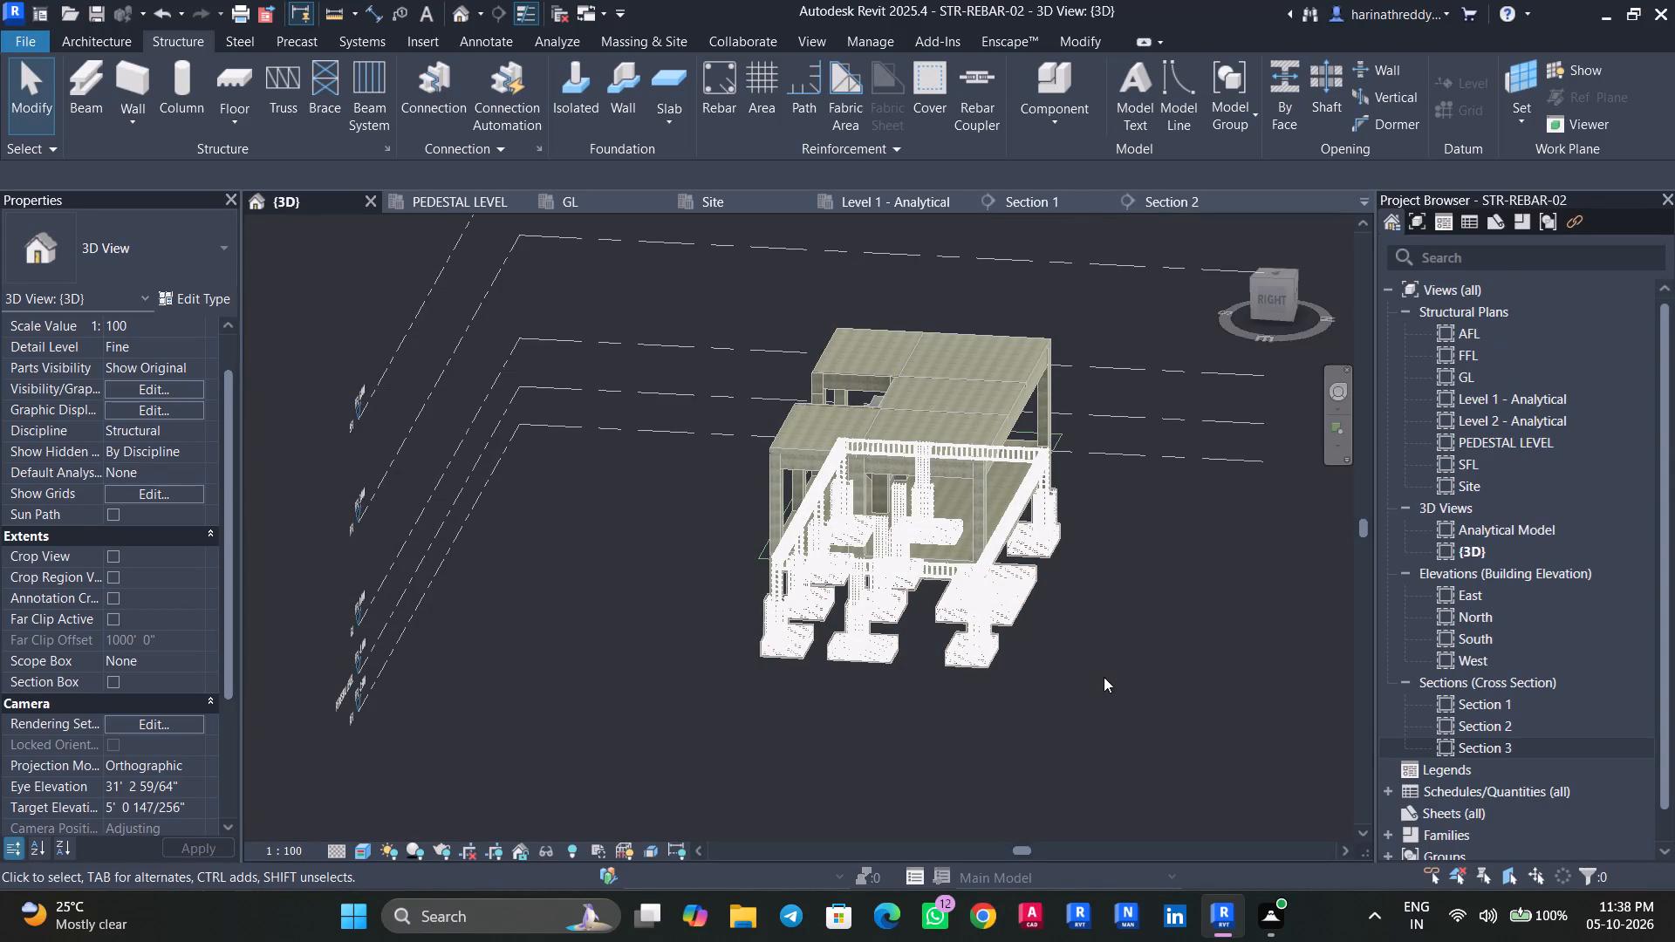
# Examine the propagated GL beam reinforcement and the footing cages from the back of the building in the 3D view.
pyautogui.keyDown('shift'); pyautogui.moveTo(1104, 671); pyautogui.dragTo(965, 652, button='middle'); pyautogui.keyUp('shift')
pyautogui.keyDown('shift'); pyautogui.moveTo(1214, 690); pyautogui.dragTo(1136, 667, button='middle'); pyautogui.keyUp('shift')
pyautogui.scroll(10, 884, 558)
pyautogui.moveTo(937, 608); pyautogui.dragTo(1092, 785, button='middle')
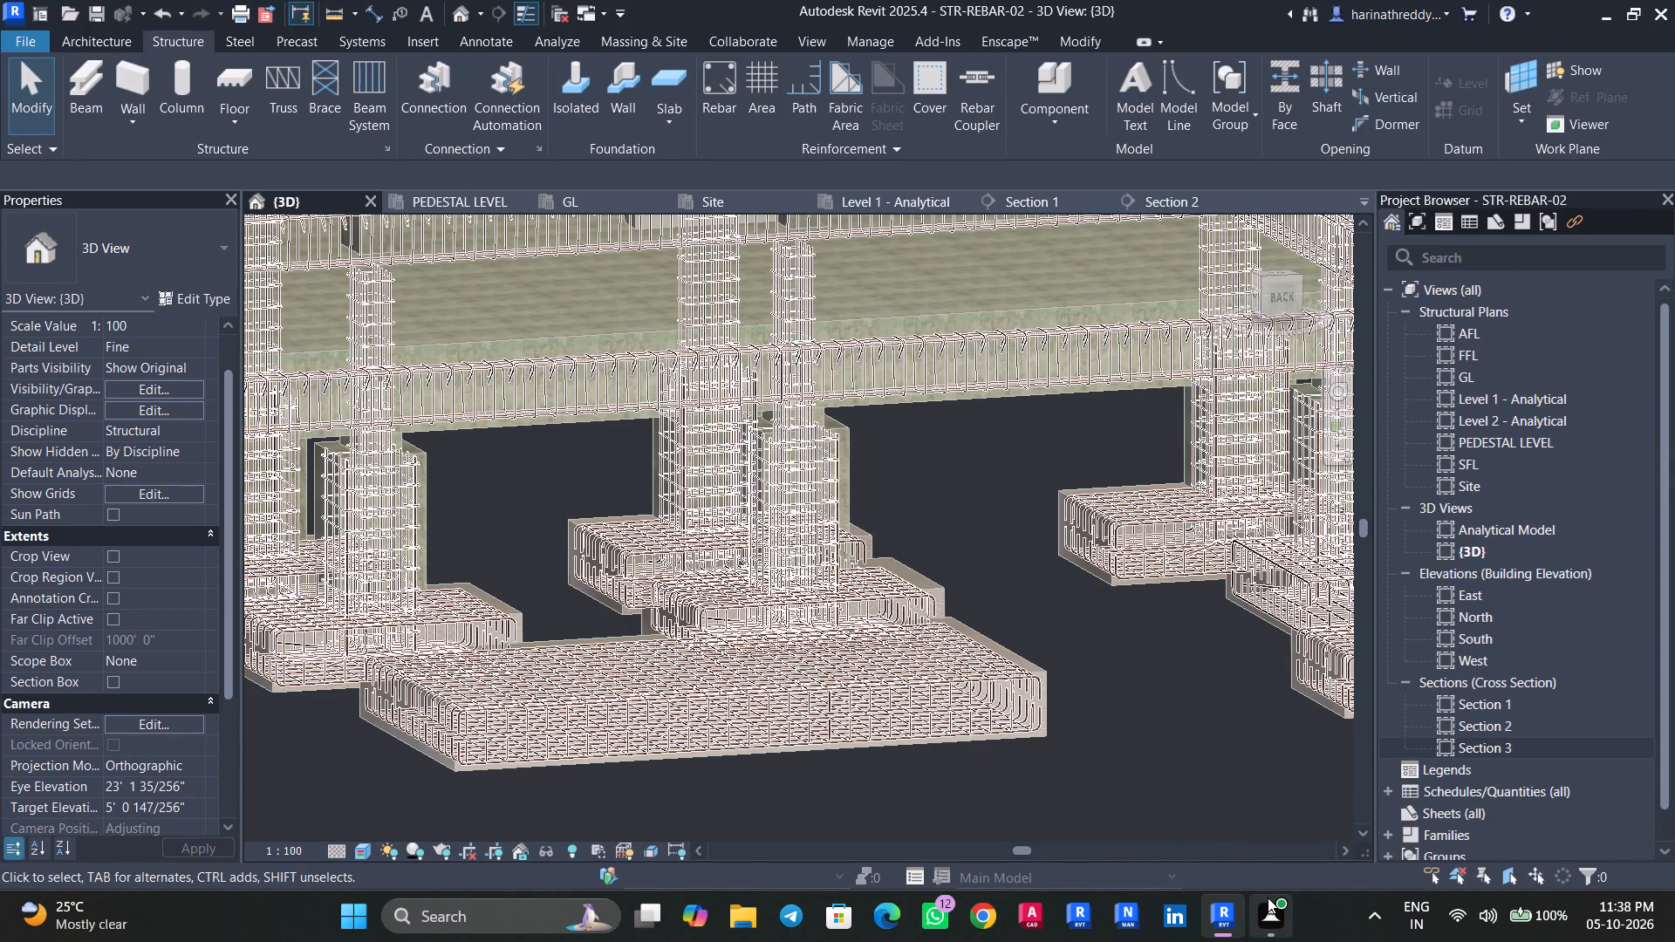
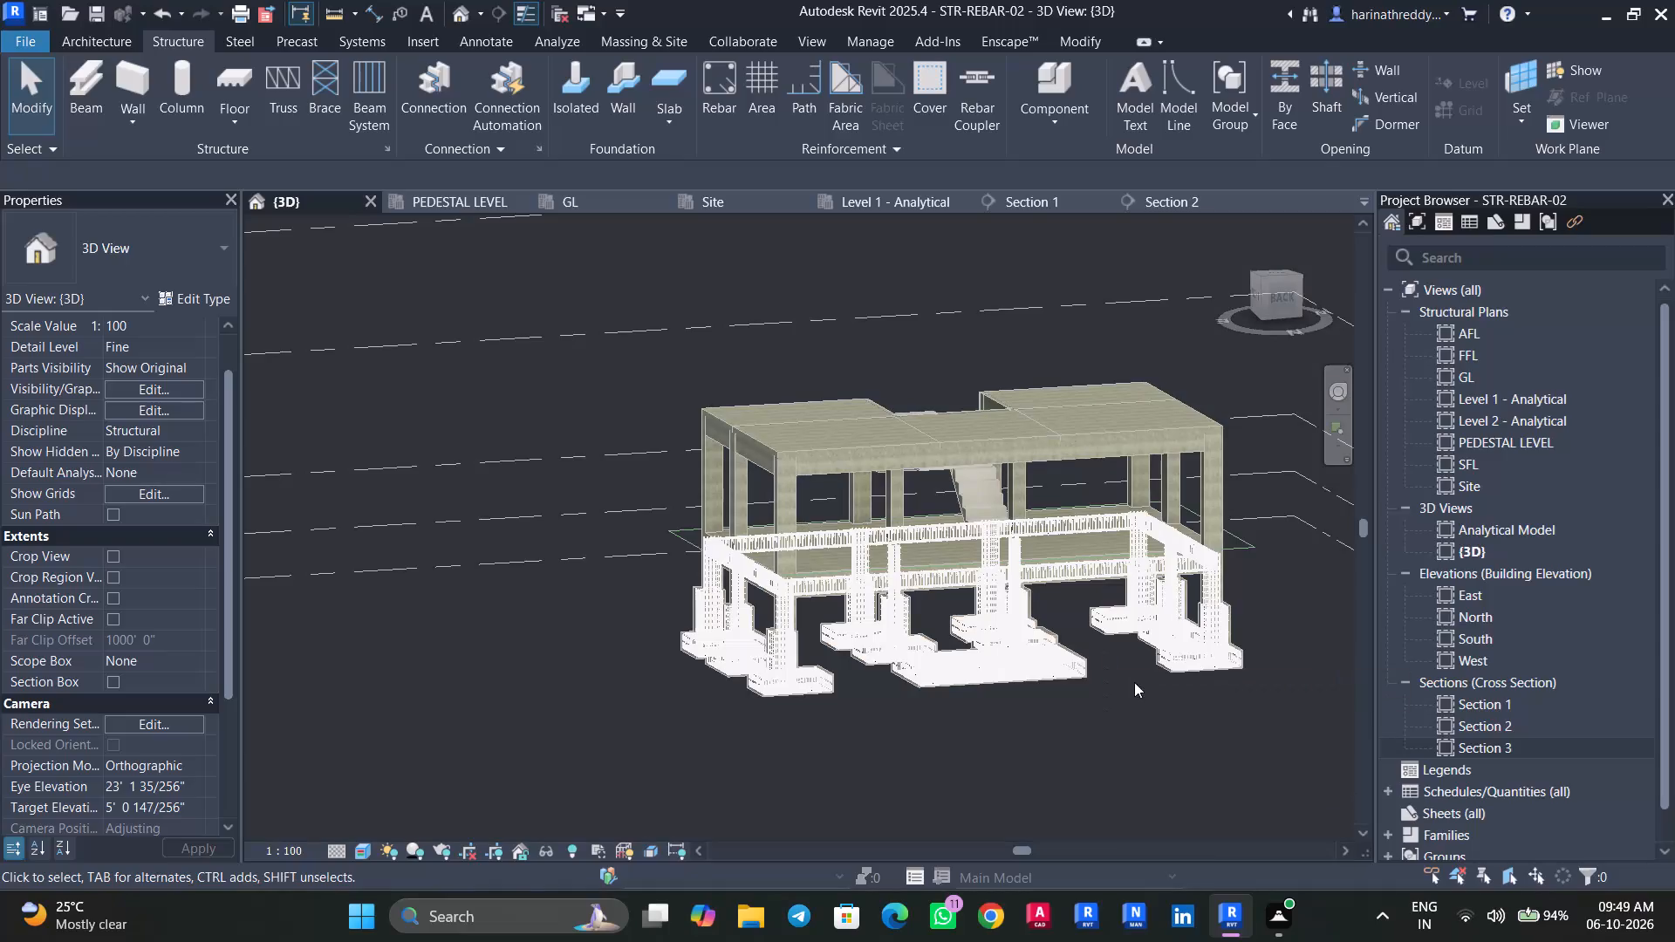
# Examine the reinforcement cages of the GL beams, columns and footings from several angles in the 3D view.
pyautogui.keyDown('shift'); pyautogui.scroll(-1, 853, 695); pyautogui.keyUp('shift')
pyautogui.keyDown('shift'); pyautogui.scroll(-1, 635, 702); pyautogui.keyUp('shift')
pyautogui.keyDown('shift'); pyautogui.moveTo(637, 705); pyautogui.dragTo(662, 758, button='middle'); pyautogui.keyUp('shift')
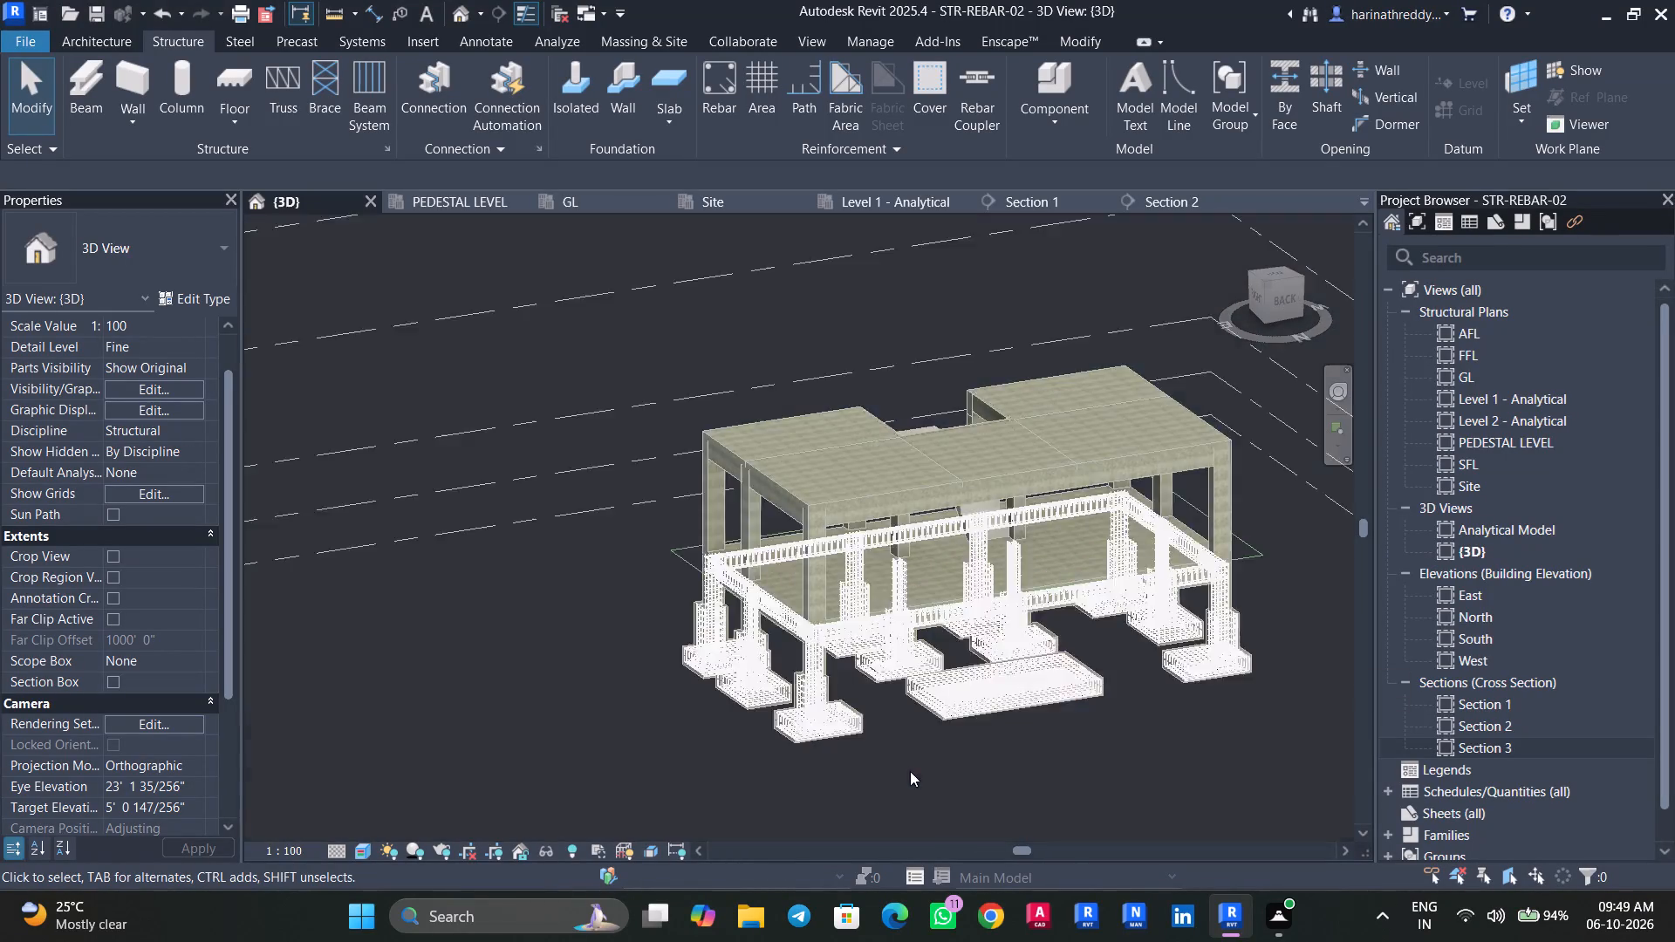
pyautogui.scroll(5, 1066, 769)
pyautogui.keyDown('shift'); pyautogui.moveTo(1166, 761); pyautogui.dragTo(1008, 761, button='middle'); pyautogui.keyUp('shift')
pyautogui.scroll(-5, 993, 732)
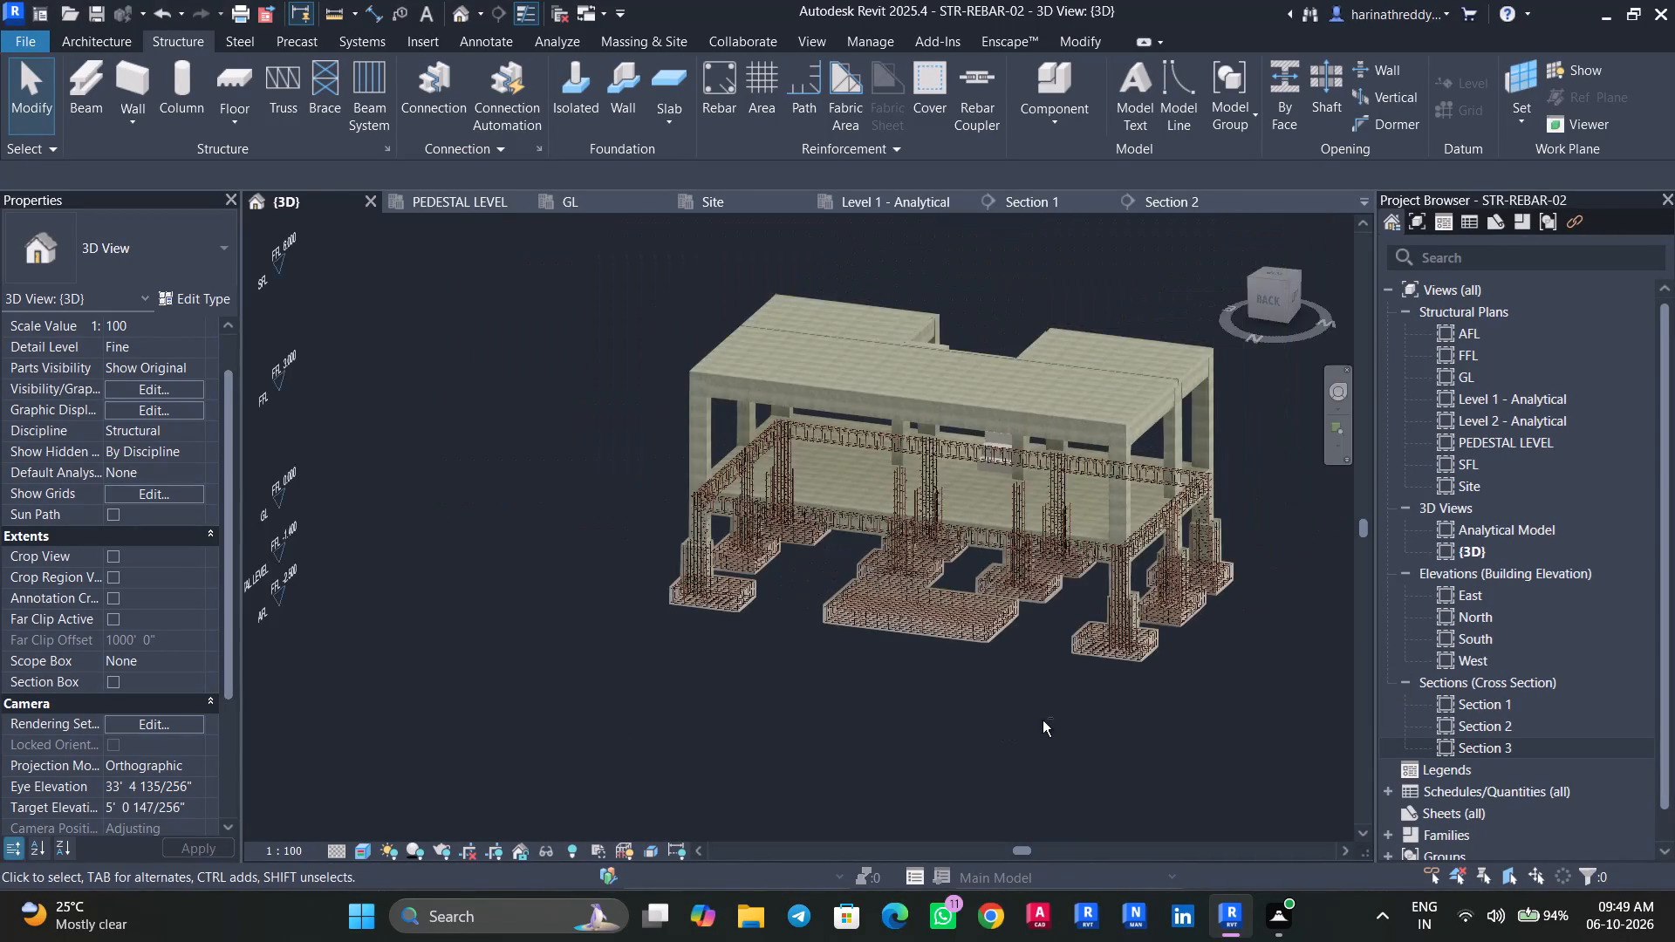
pyautogui.keyDown('shift'); pyautogui.moveTo(1043, 720); pyautogui.dragTo(906, 722, button='middle'); pyautogui.keyUp('shift')
pyautogui.scroll(2, 1210, 686)
pyautogui.scroll(-1, 1194, 686)
pyautogui.scroll(2, 1193, 686)
pyautogui.keyDown('shift'); pyautogui.moveTo(1171, 694); pyautogui.dragTo(1366, 716, button='middle'); pyautogui.keyUp('shift')
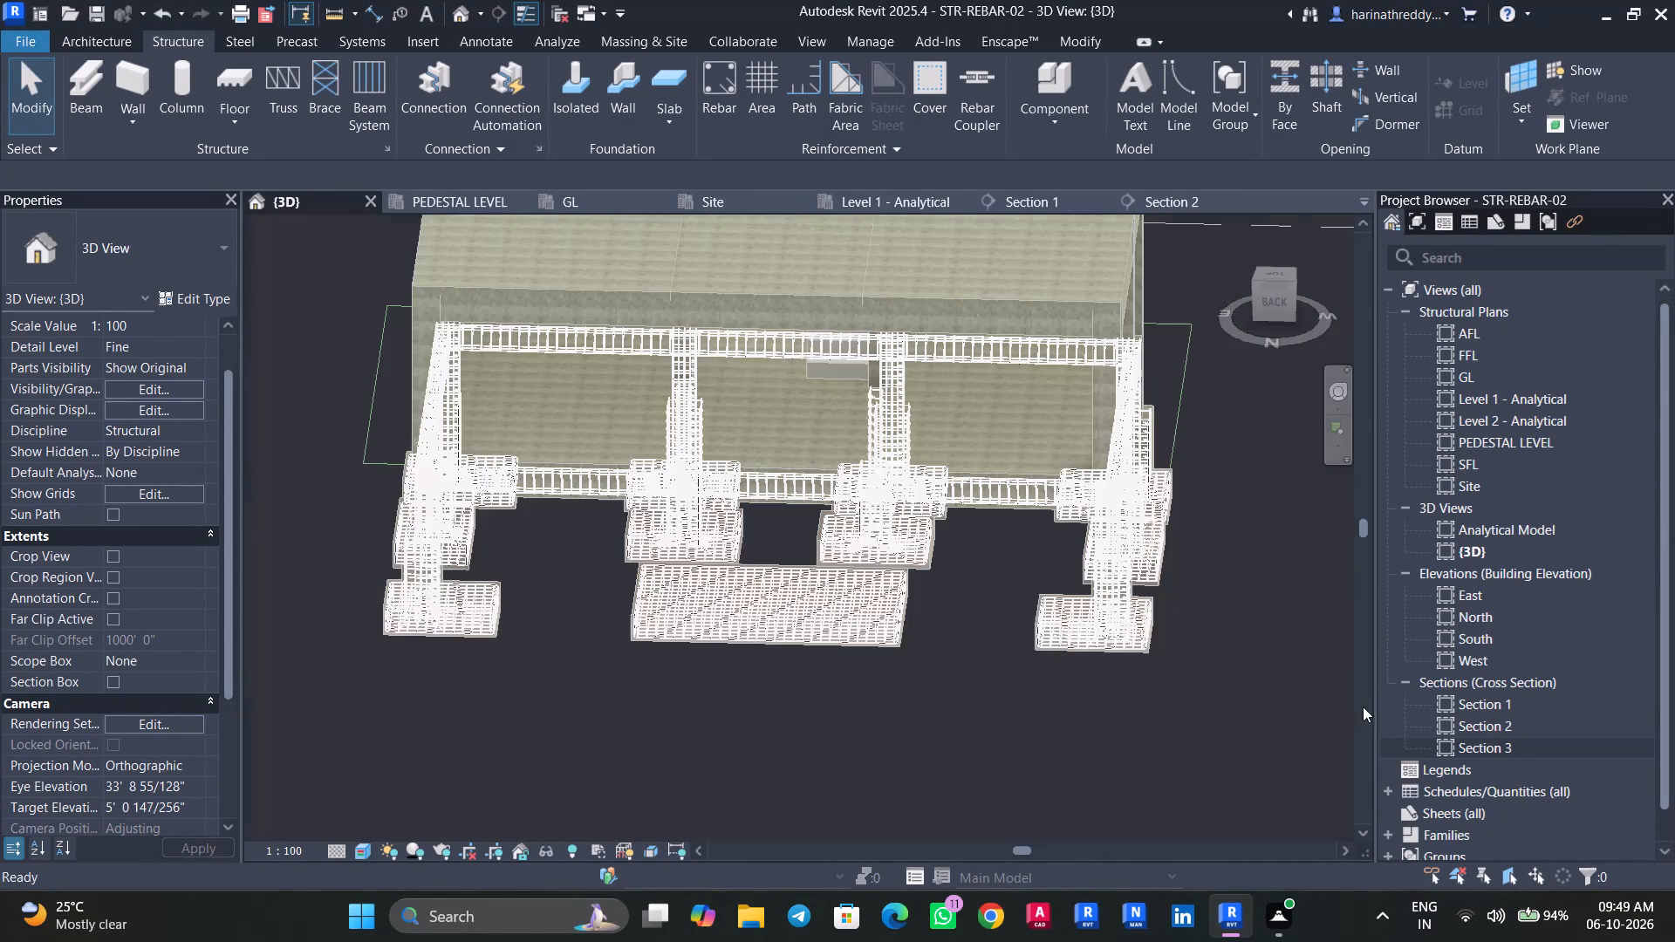
# Examine the footing and pedestal layout across all grids in the AFL structural plan.
pyautogui.doubleClick(1468, 326)
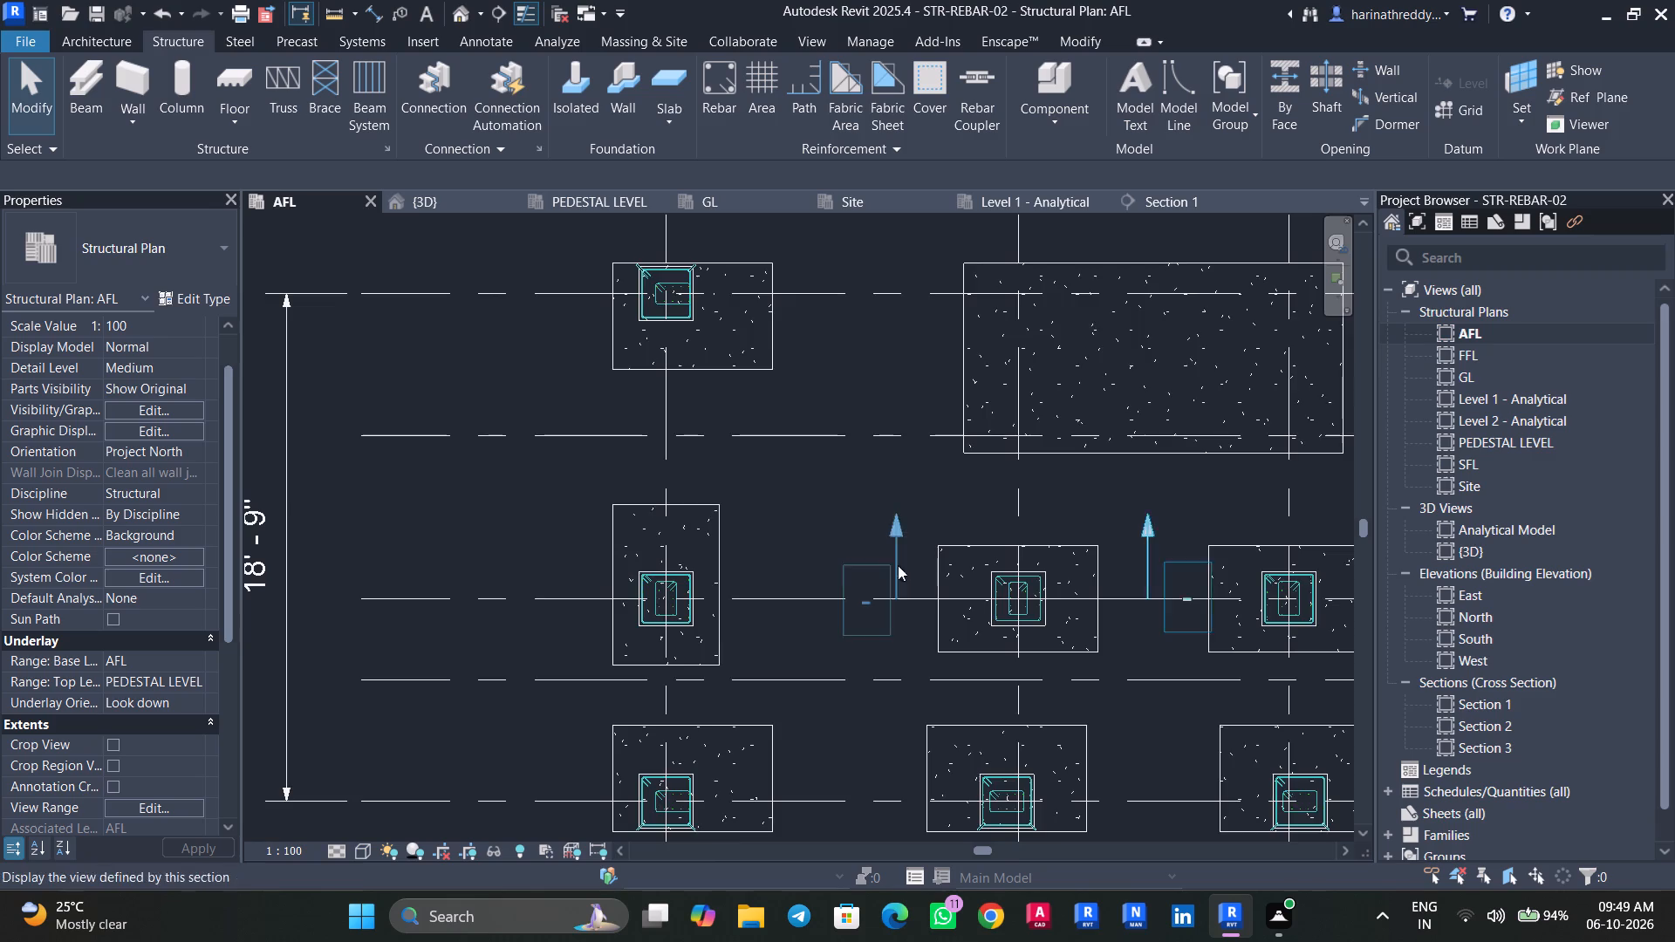
pyautogui.scroll(-4, 881, 549)
pyautogui.scroll(1, 879, 550)
pyautogui.scroll(-4, 873, 553)
pyautogui.scroll(1, 858, 563)
pyautogui.scroll(-2, 858, 564)
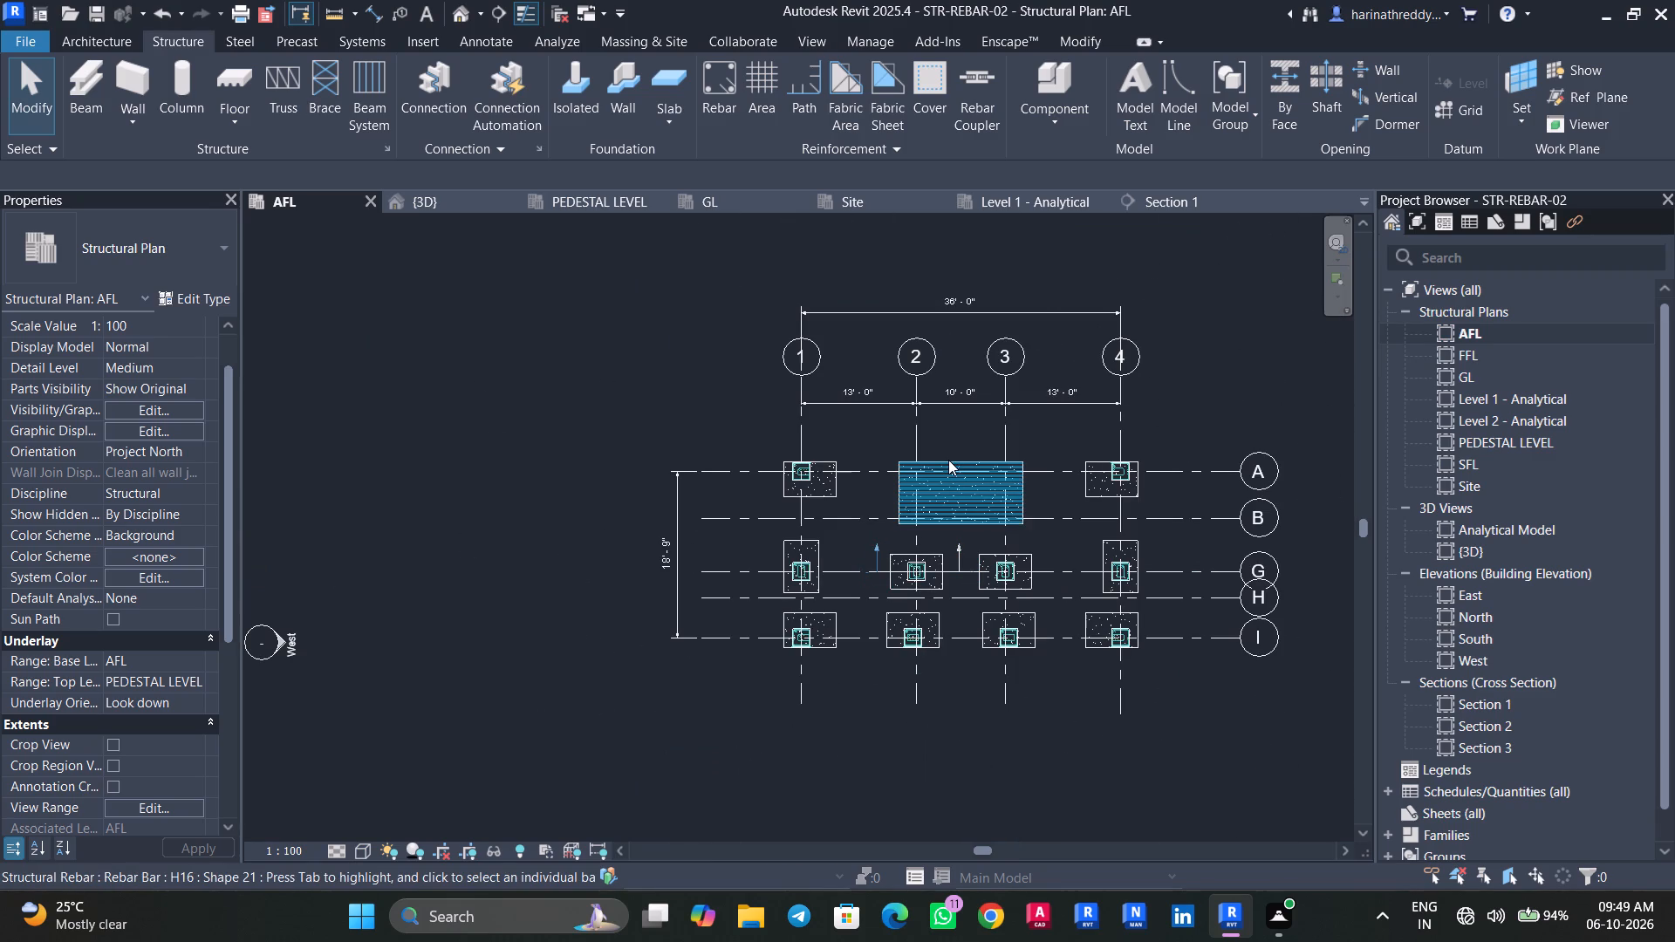
pyautogui.scroll(-1, 949, 614)
pyautogui.scroll(7, 949, 614)
pyautogui.scroll(-1, 948, 614)
pyautogui.scroll(1, 948, 614)
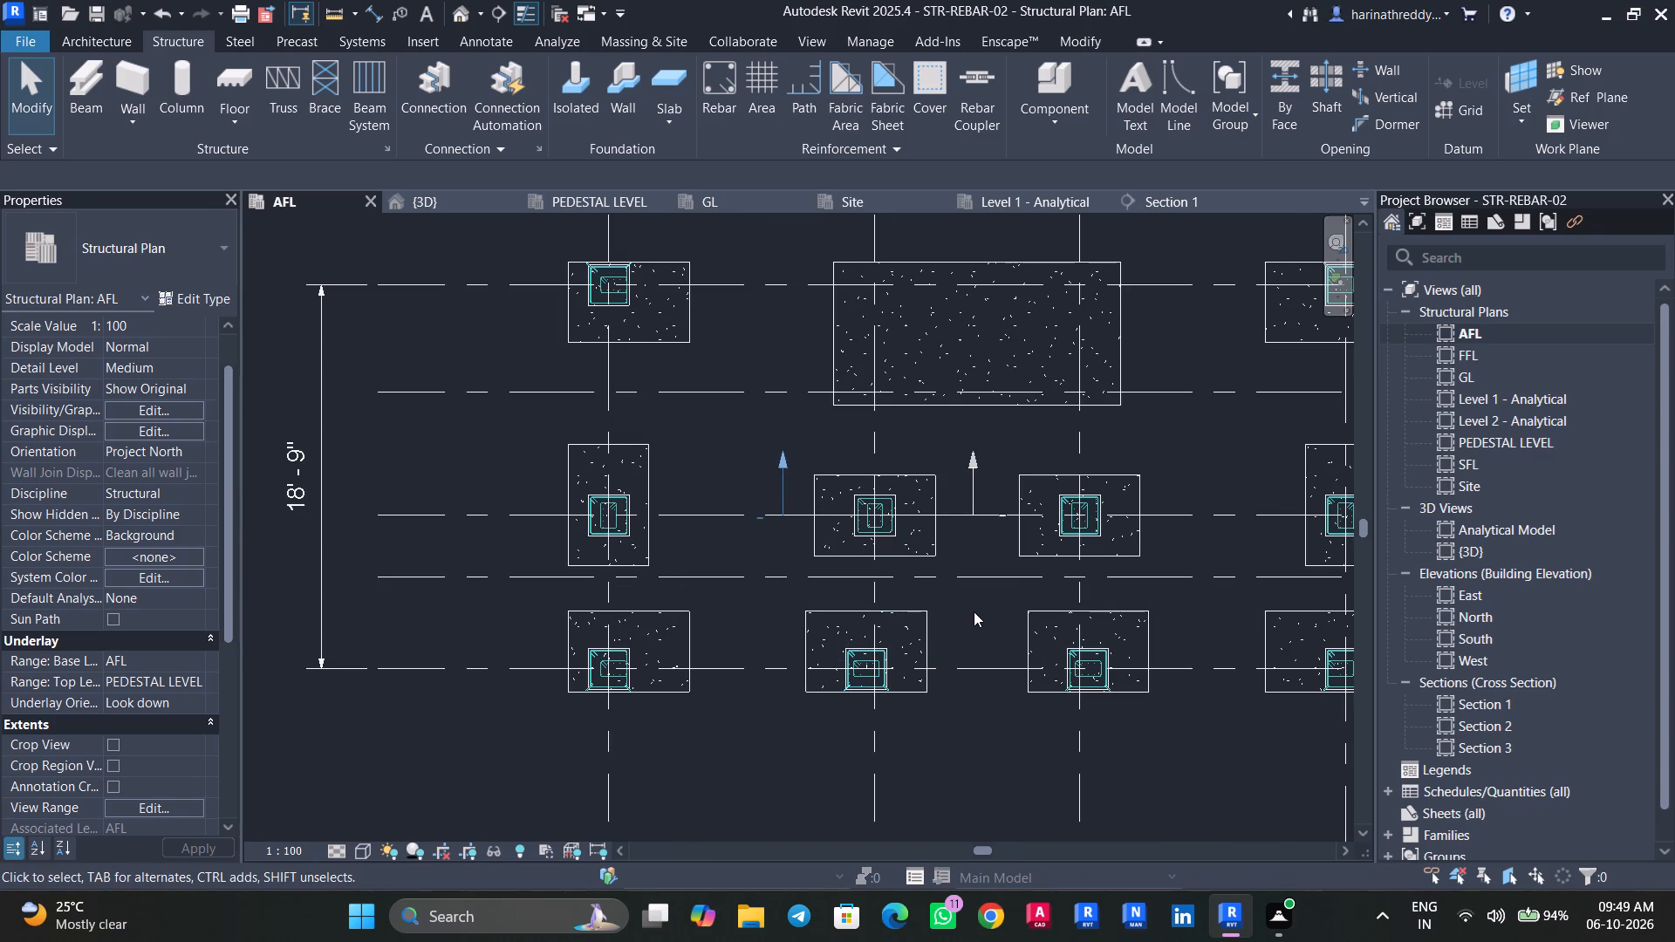
pyautogui.scroll(3, 974, 611)
pyautogui.scroll(-1, 974, 611)
pyautogui.moveTo(976, 611); pyautogui.dragTo(845, 672, button='middle')
pyautogui.scroll(1, 879, 668)
pyautogui.scroll(-1, 843, 667)
pyautogui.scroll(1, 843, 667)
pyautogui.scroll(-2, 843, 667)
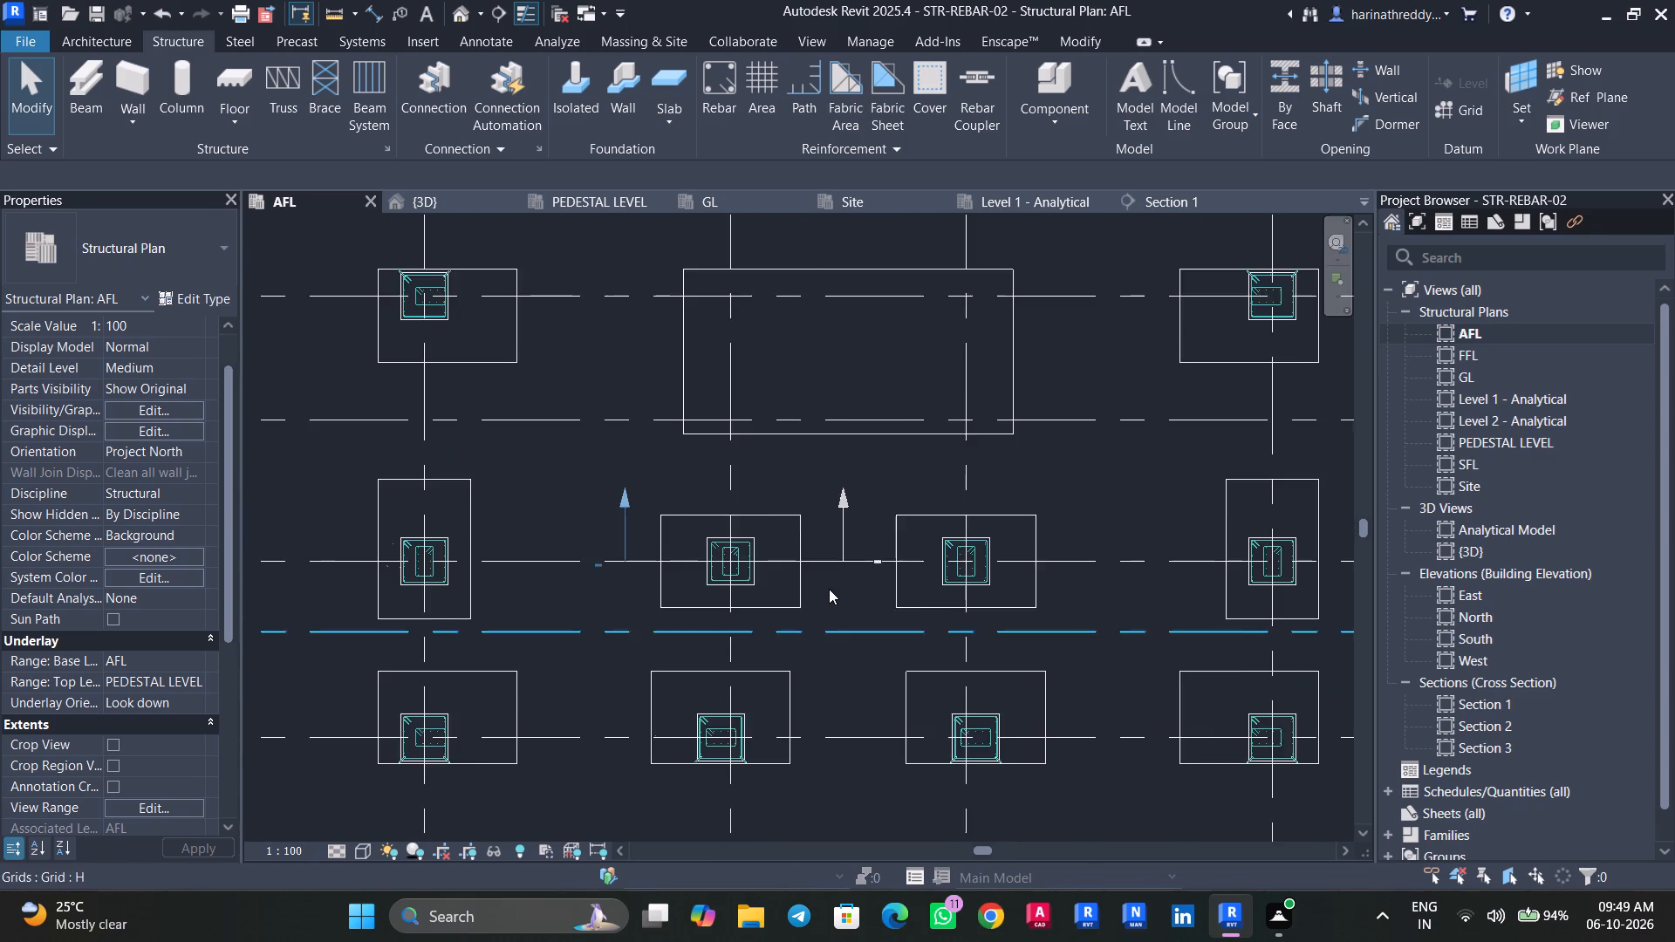
pyautogui.scroll(-4, 829, 594)
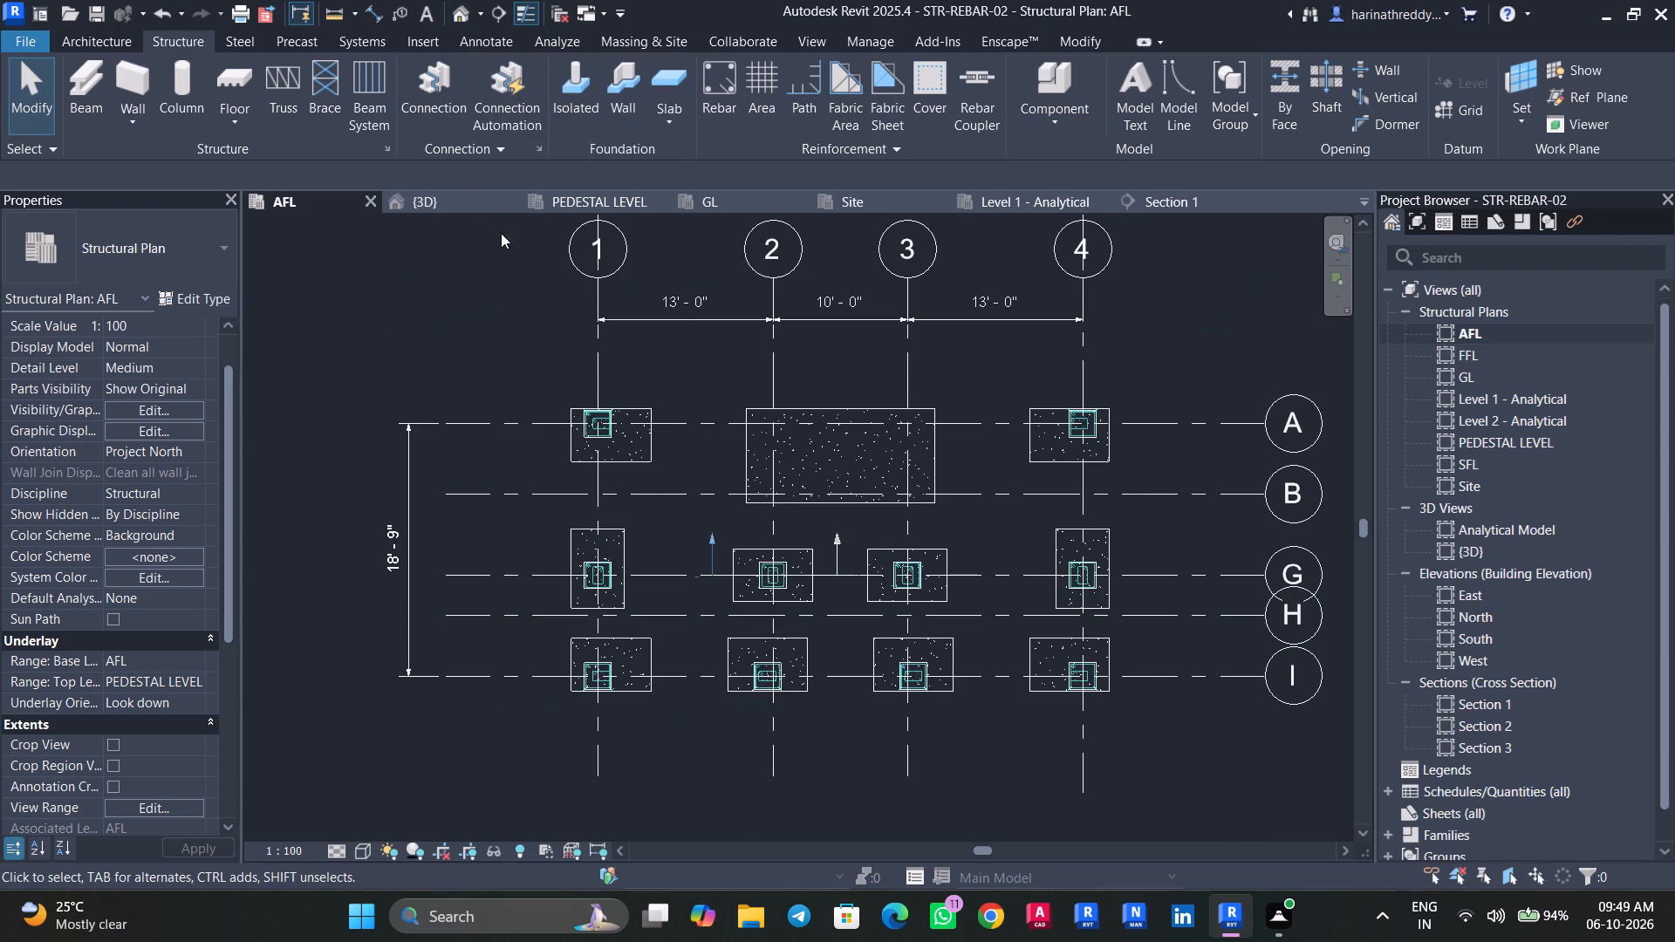
pyautogui.scroll(-3, 509, 265)
pyautogui.moveTo(509, 270); pyautogui.dragTo(536, 362, button='middle')
pyautogui.scroll(-1, 536, 357)
# In the Site structural plan, move the overall boundary width dimension above the bubbles of grids 1 to 4.
pyautogui.doubleClick(1463, 487)
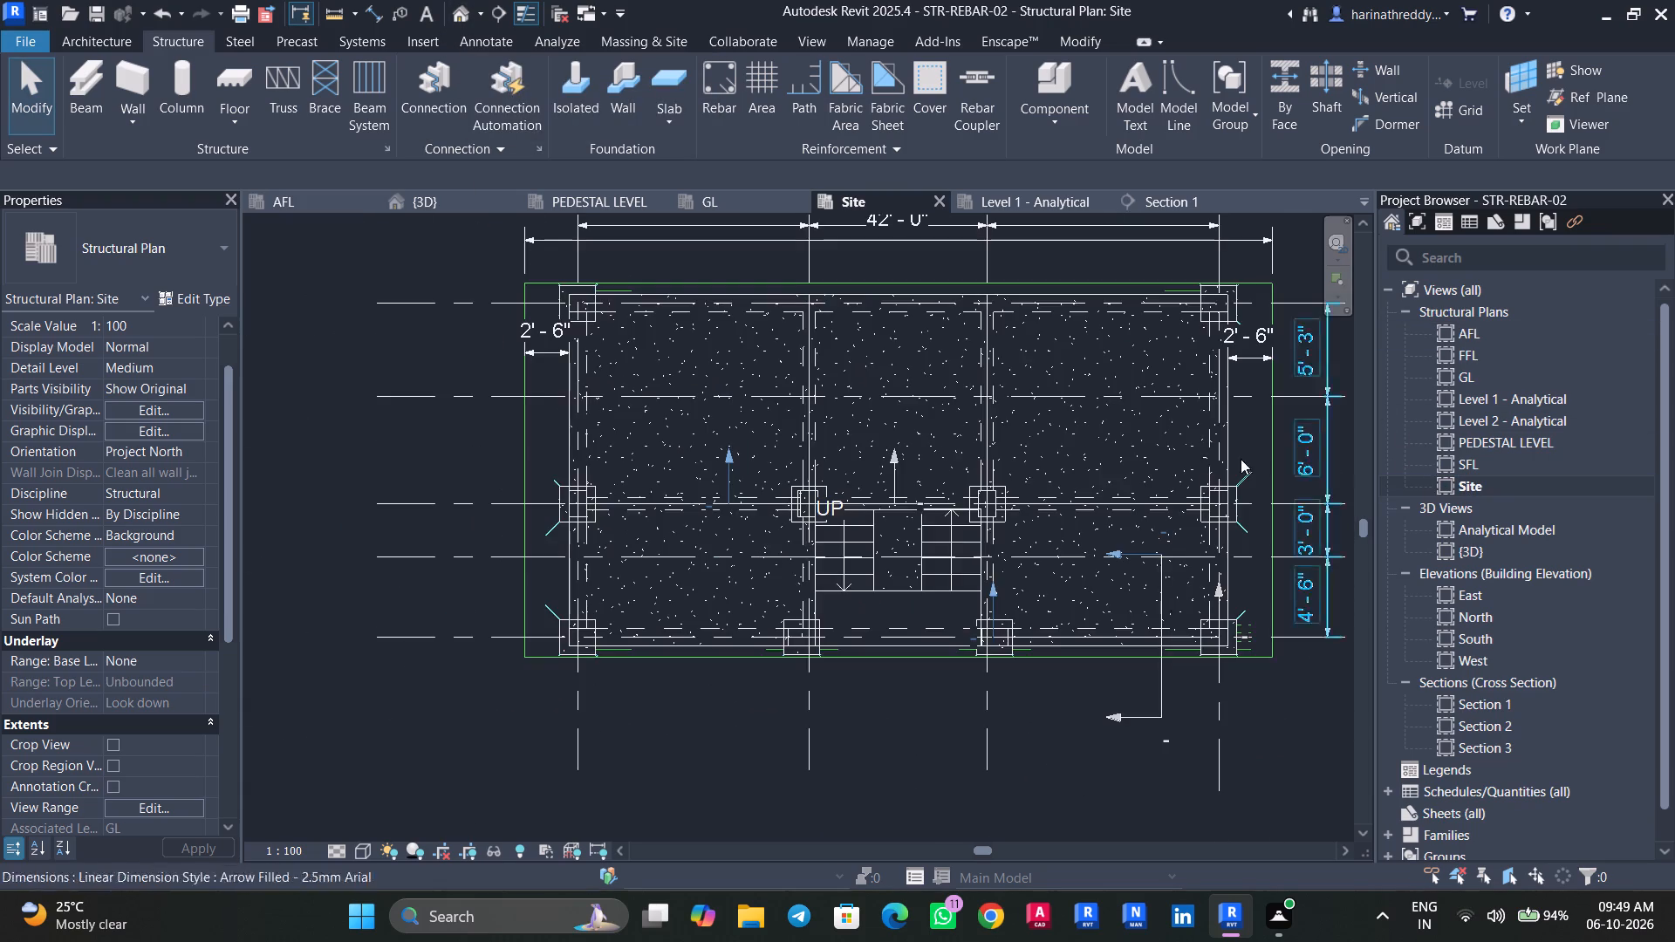
pyautogui.scroll(-2, 612, 449)
pyautogui.moveTo(1190, 776); pyautogui.dragTo(1184, 785, button='middle')
pyautogui.scroll(-1, 1186, 785)
pyautogui.scroll(1, 1185, 785)
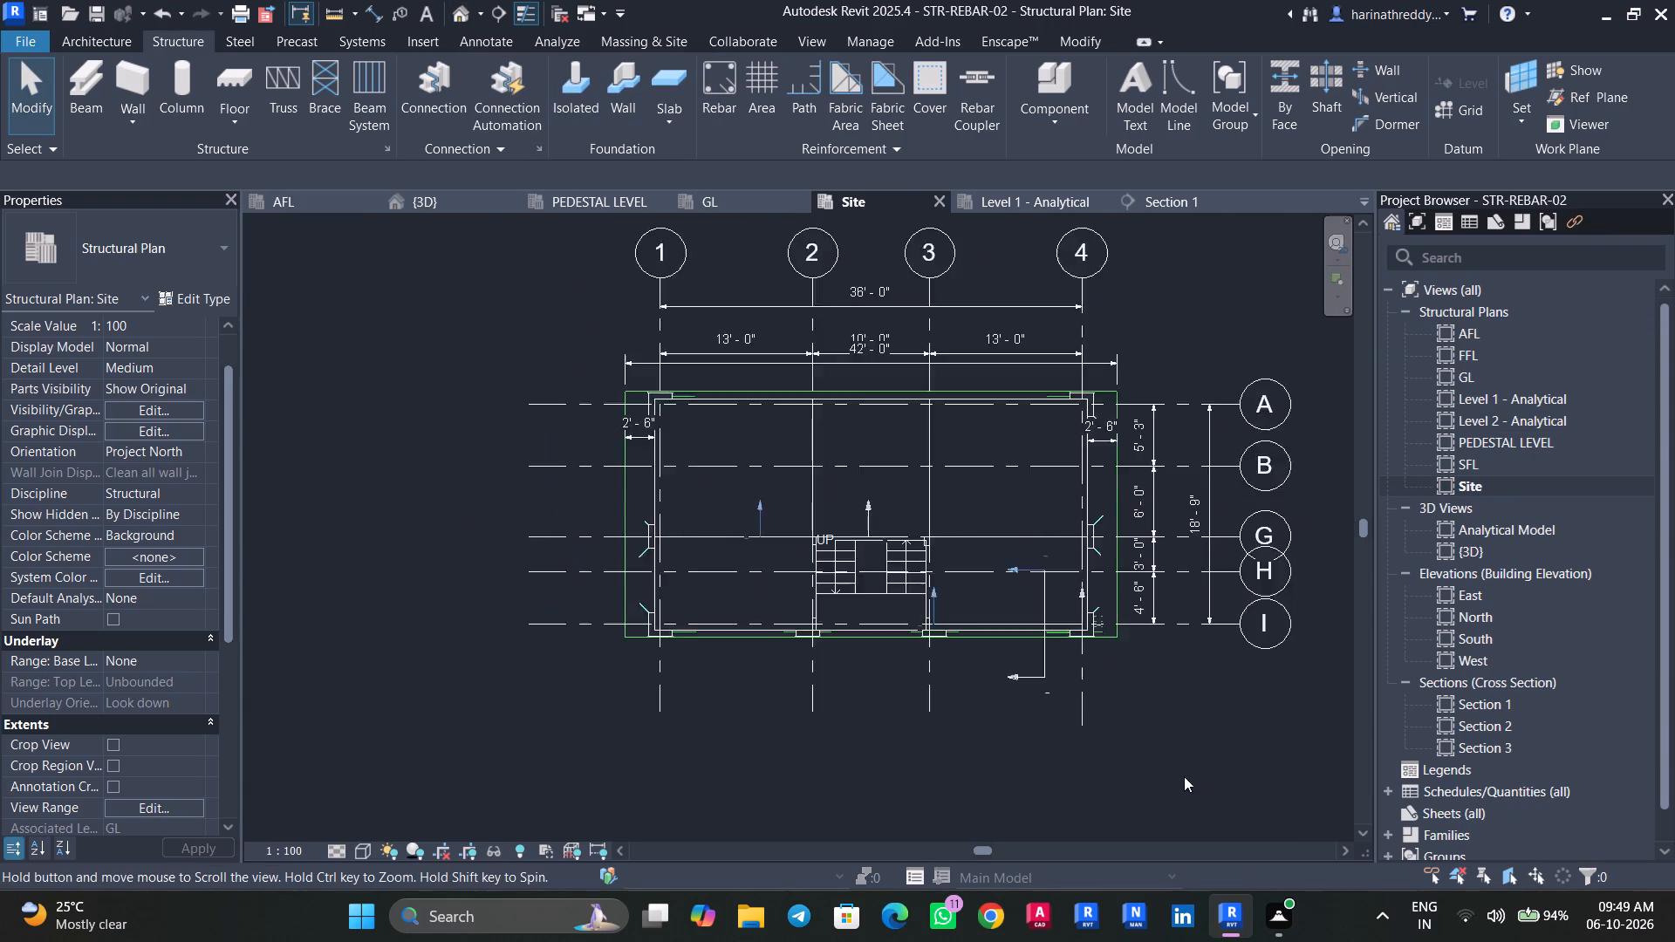
pyautogui.click(1045, 295)
pyautogui.scroll(3, 1033, 308)
pyautogui.moveTo(1033, 320); pyautogui.dragTo(1035, 481, button='middle')
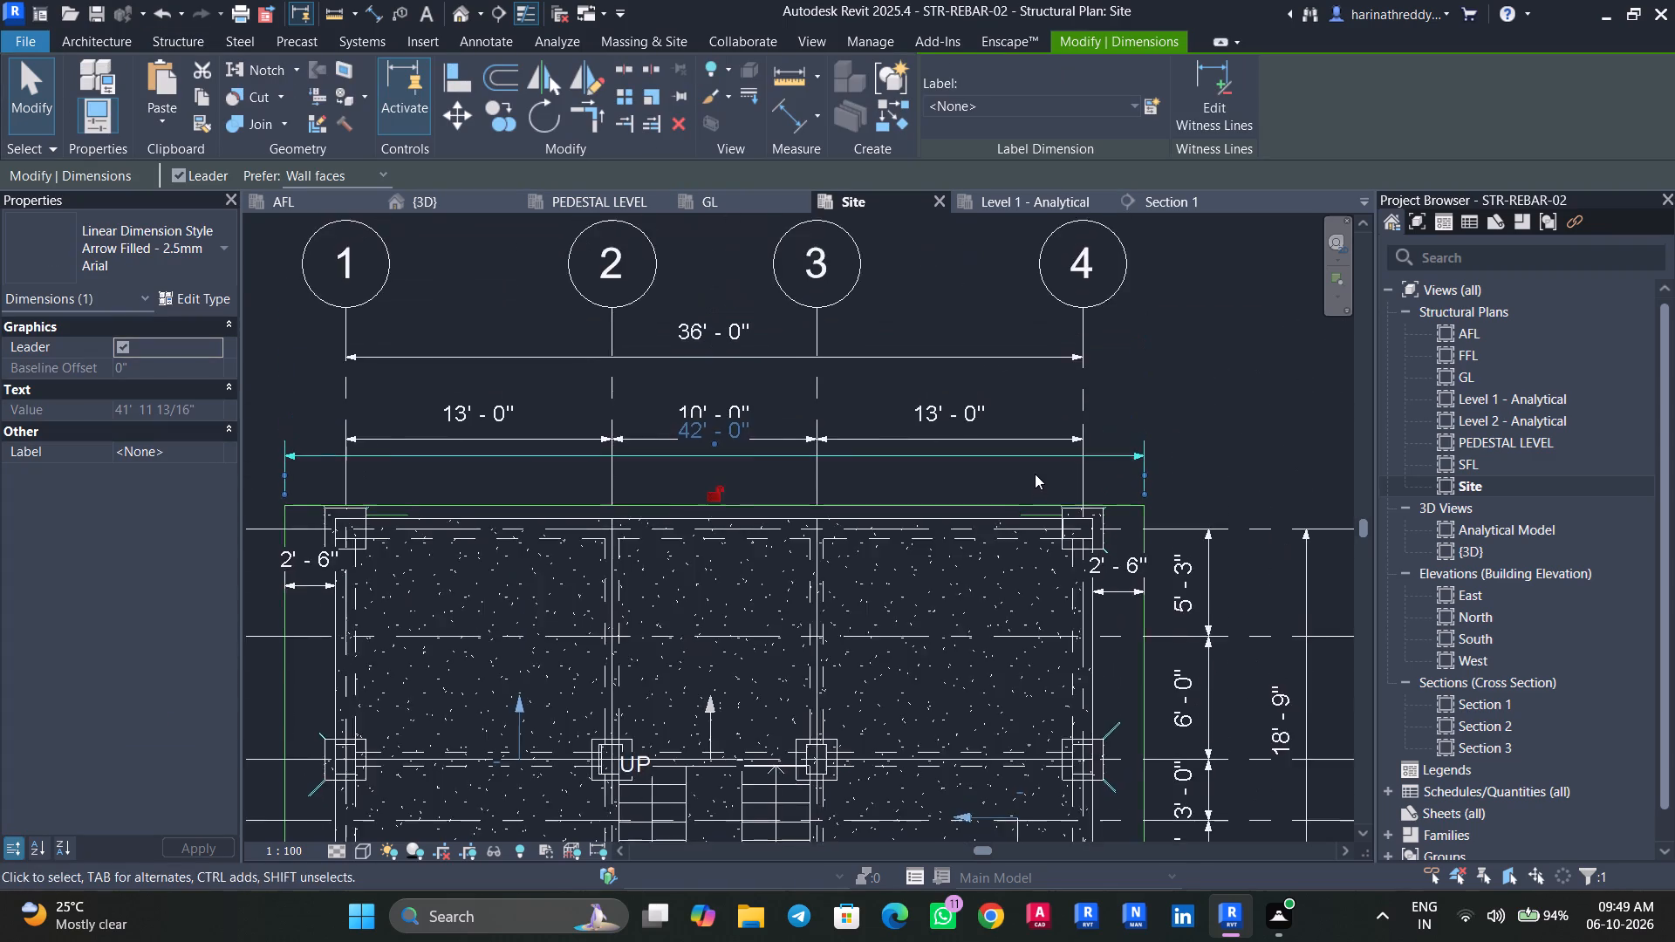
pyautogui.scroll(-1, 1035, 474)
pyautogui.scroll(1, 1035, 474)
pyautogui.scroll(-1, 1035, 474)
pyautogui.moveTo(1032, 460); pyautogui.dragTo(1026, 222)
pyautogui.scroll(-3, 1115, 323)
pyautogui.moveTo(1223, 352); pyautogui.dragTo(1121, 405, button='middle')
pyautogui.click(1120, 405)
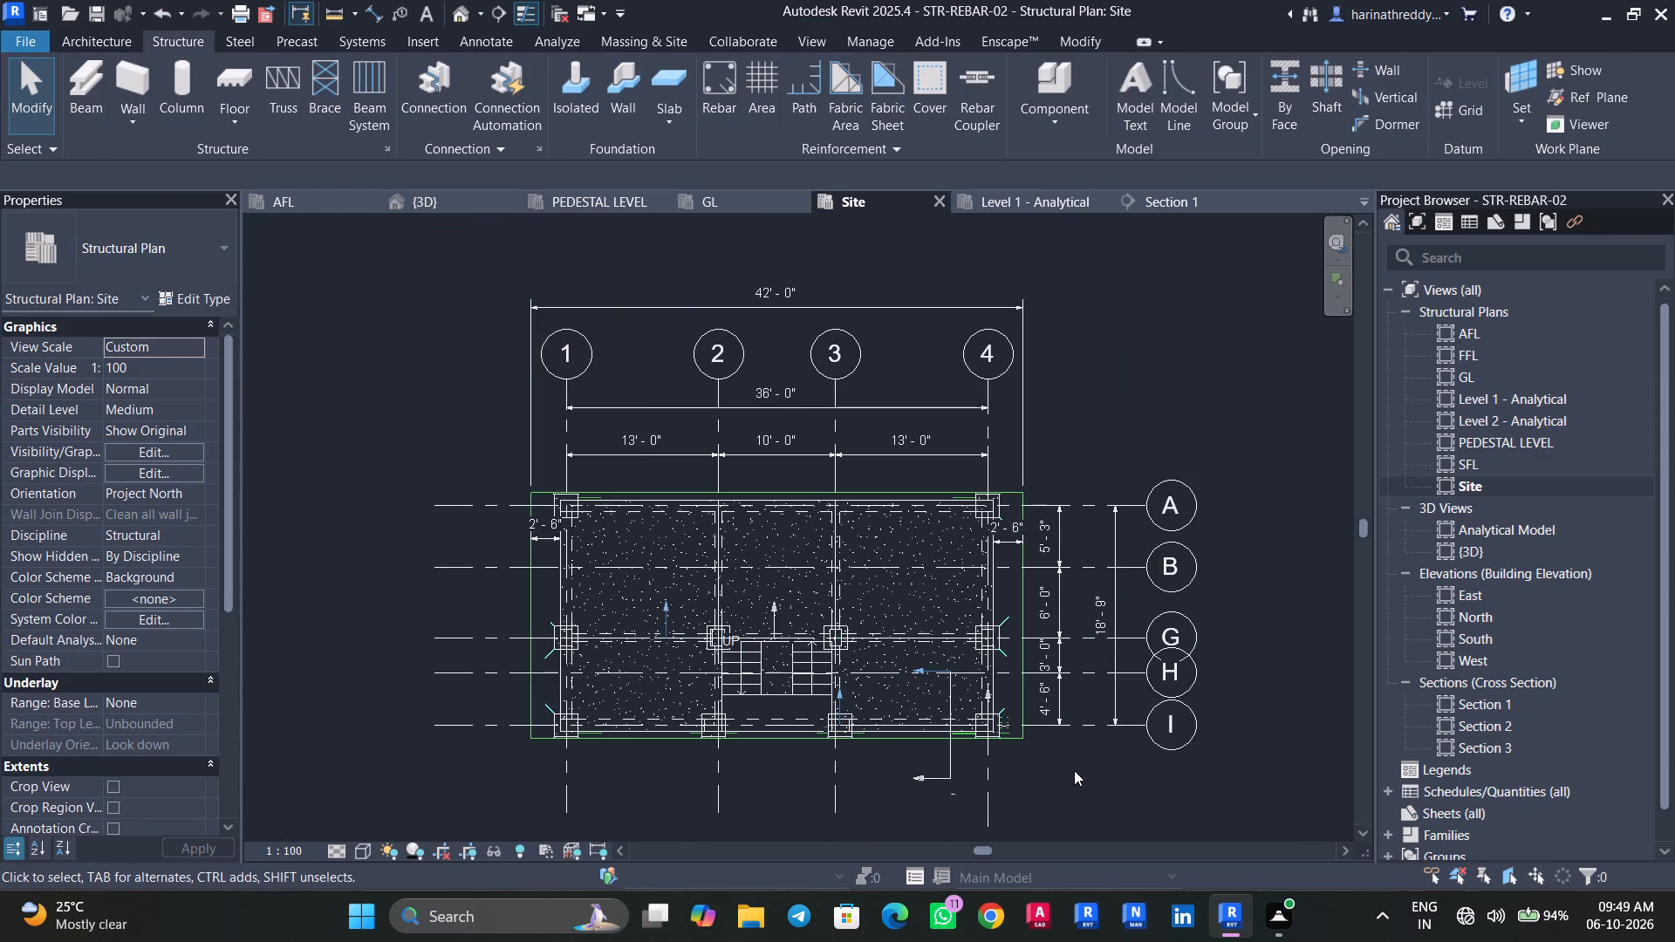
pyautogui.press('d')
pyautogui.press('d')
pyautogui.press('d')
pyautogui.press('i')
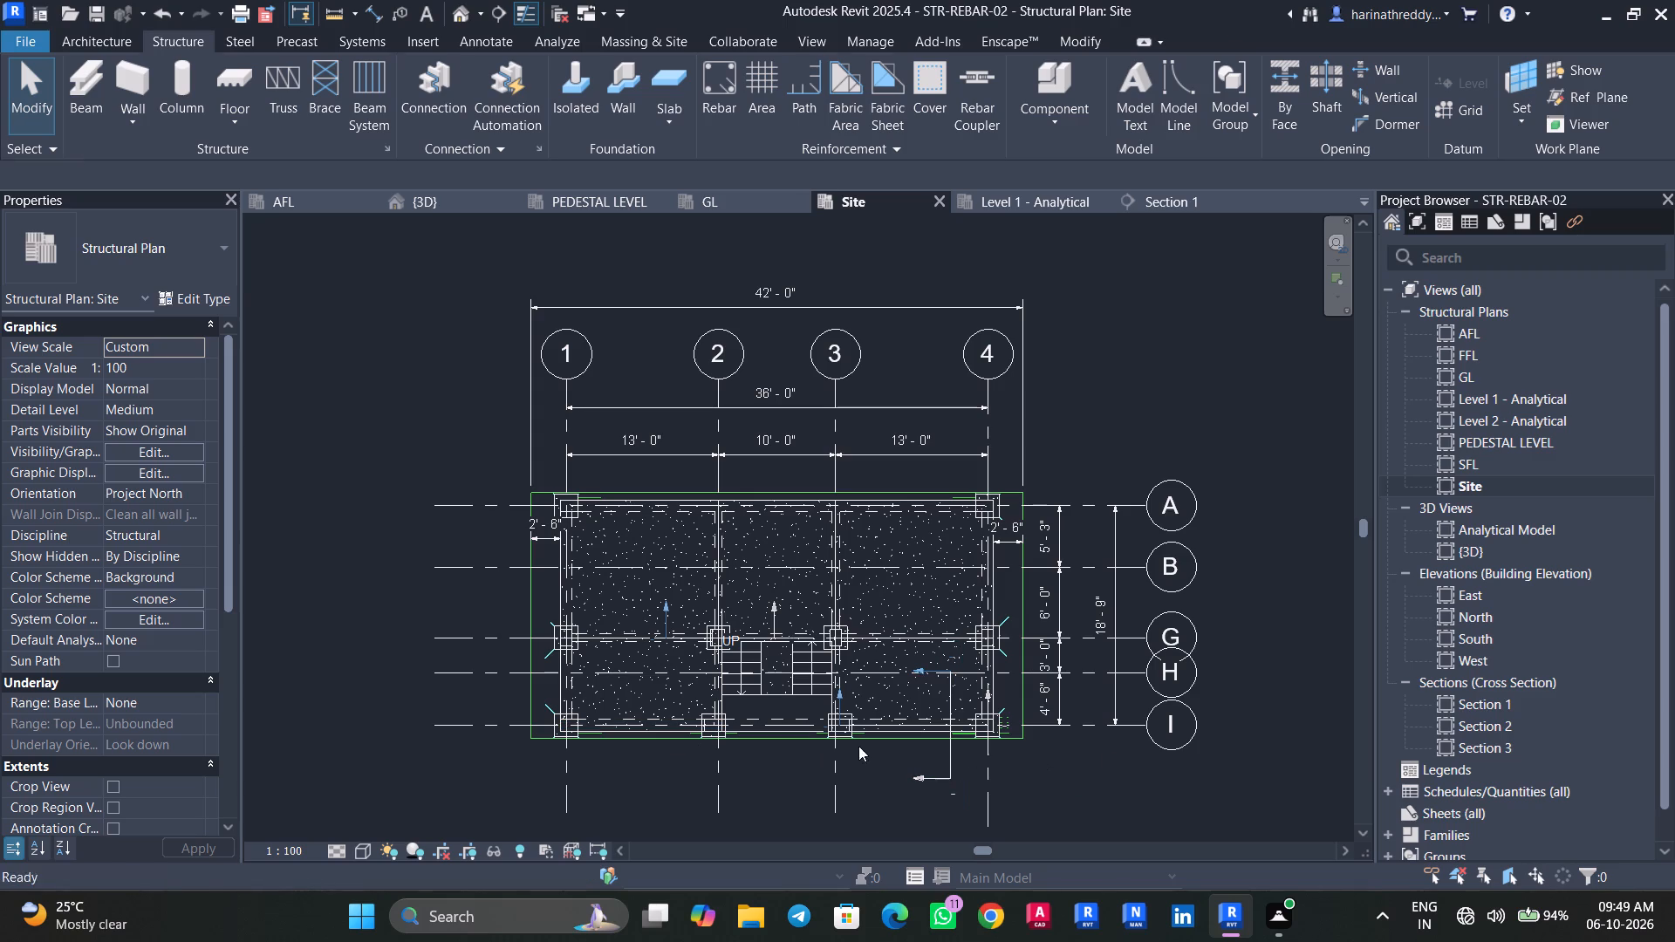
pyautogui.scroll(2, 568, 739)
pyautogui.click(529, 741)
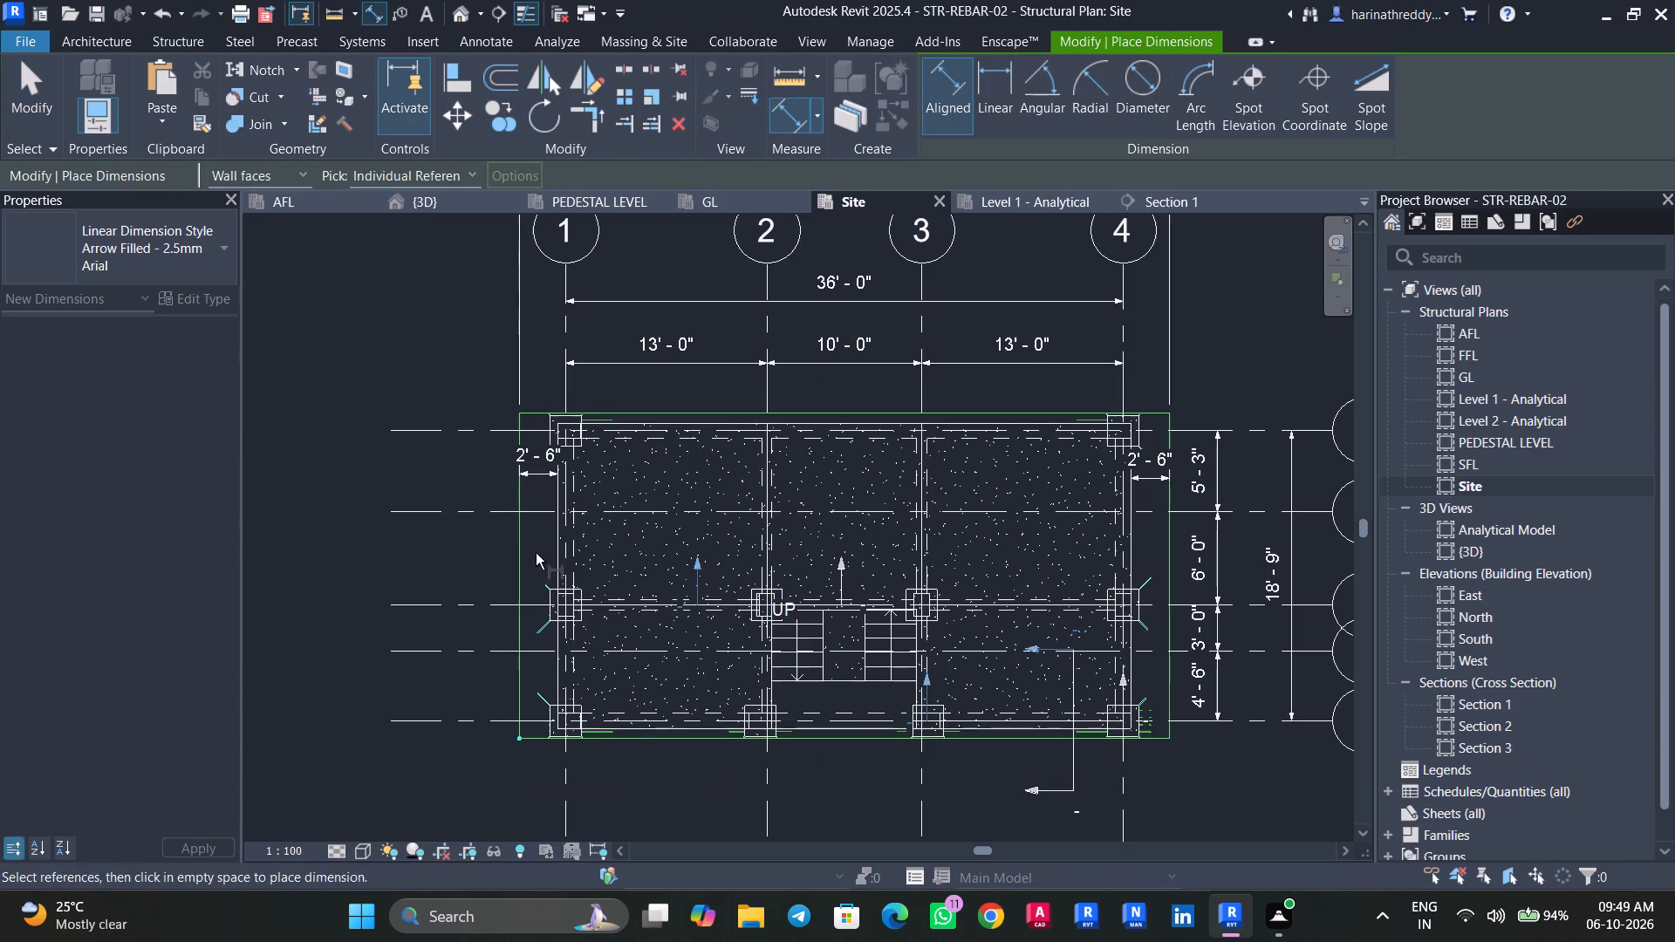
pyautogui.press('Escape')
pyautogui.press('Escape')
# Add an aligned dimension between the boundary's two long lines, placed outside the boundary on the grid 1 side.
pyautogui.press('d')
pyautogui.press('i')
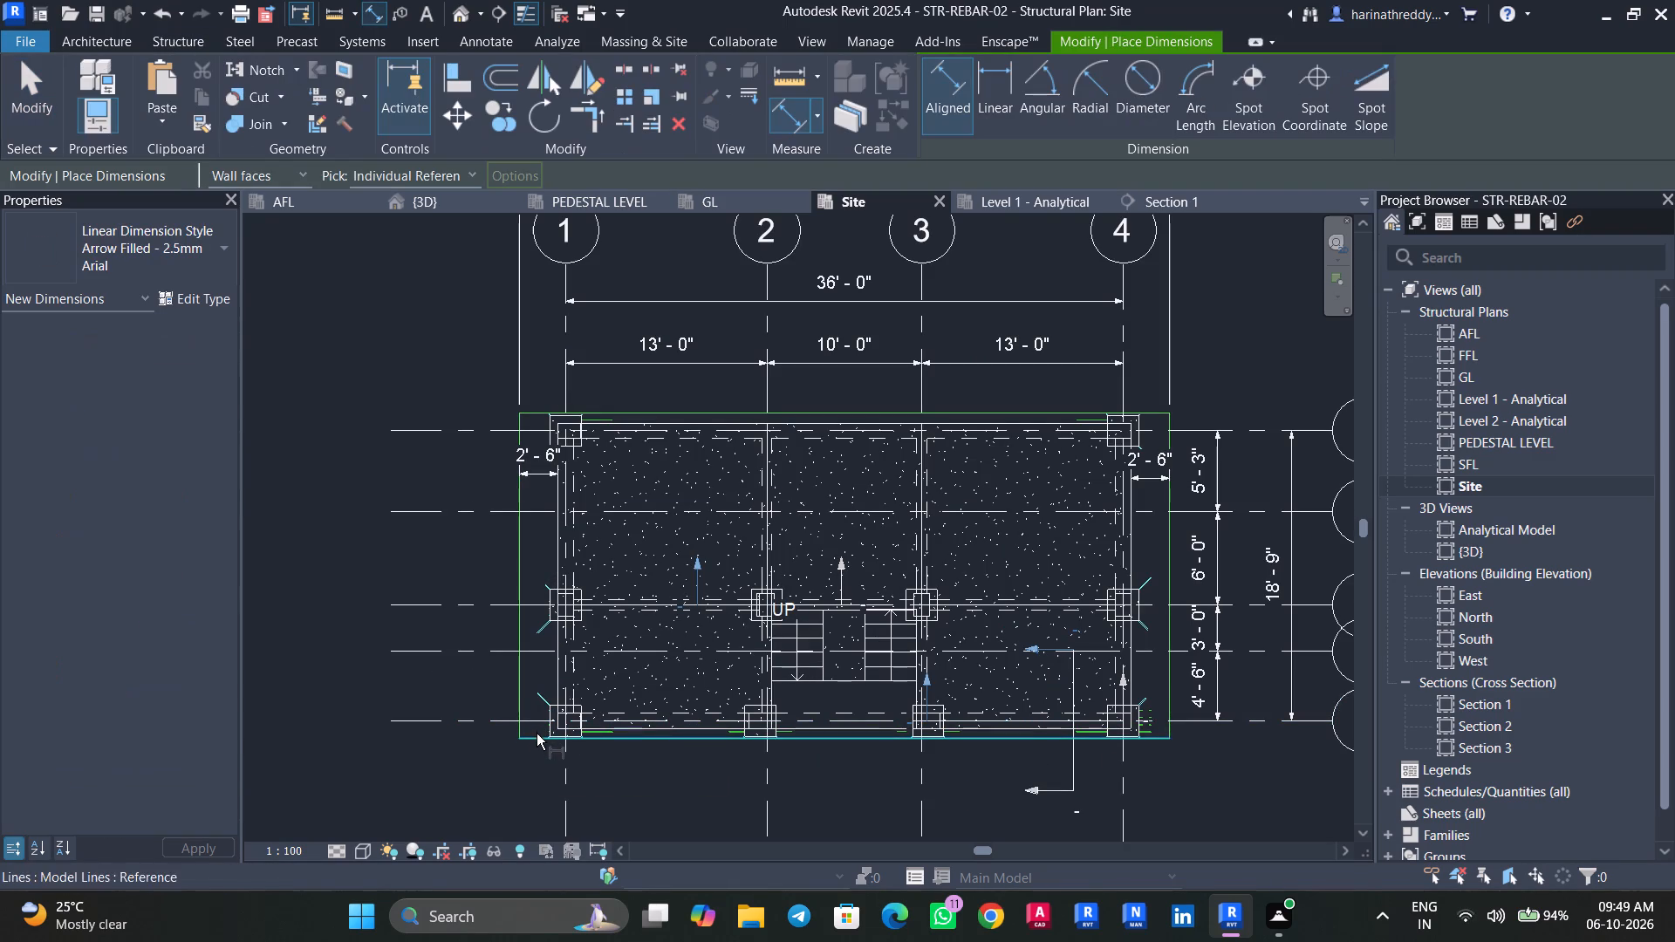
pyautogui.press('Tab')
pyautogui.press('Tab')
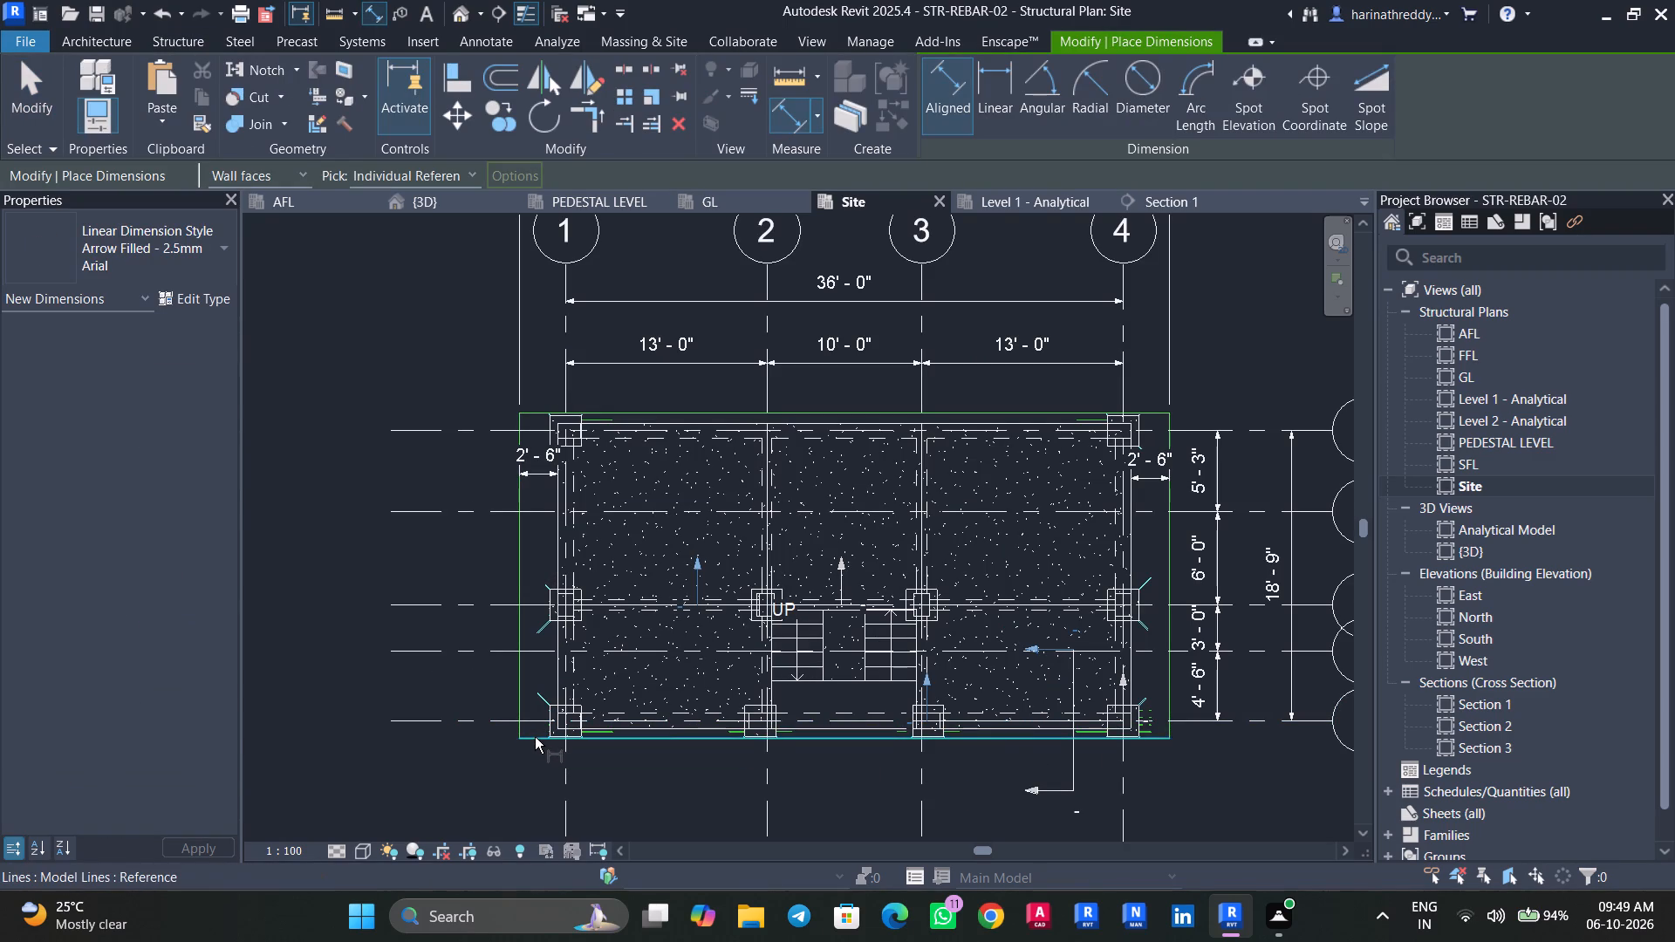
pyautogui.scroll(3, 534, 736)
pyautogui.click(533, 738)
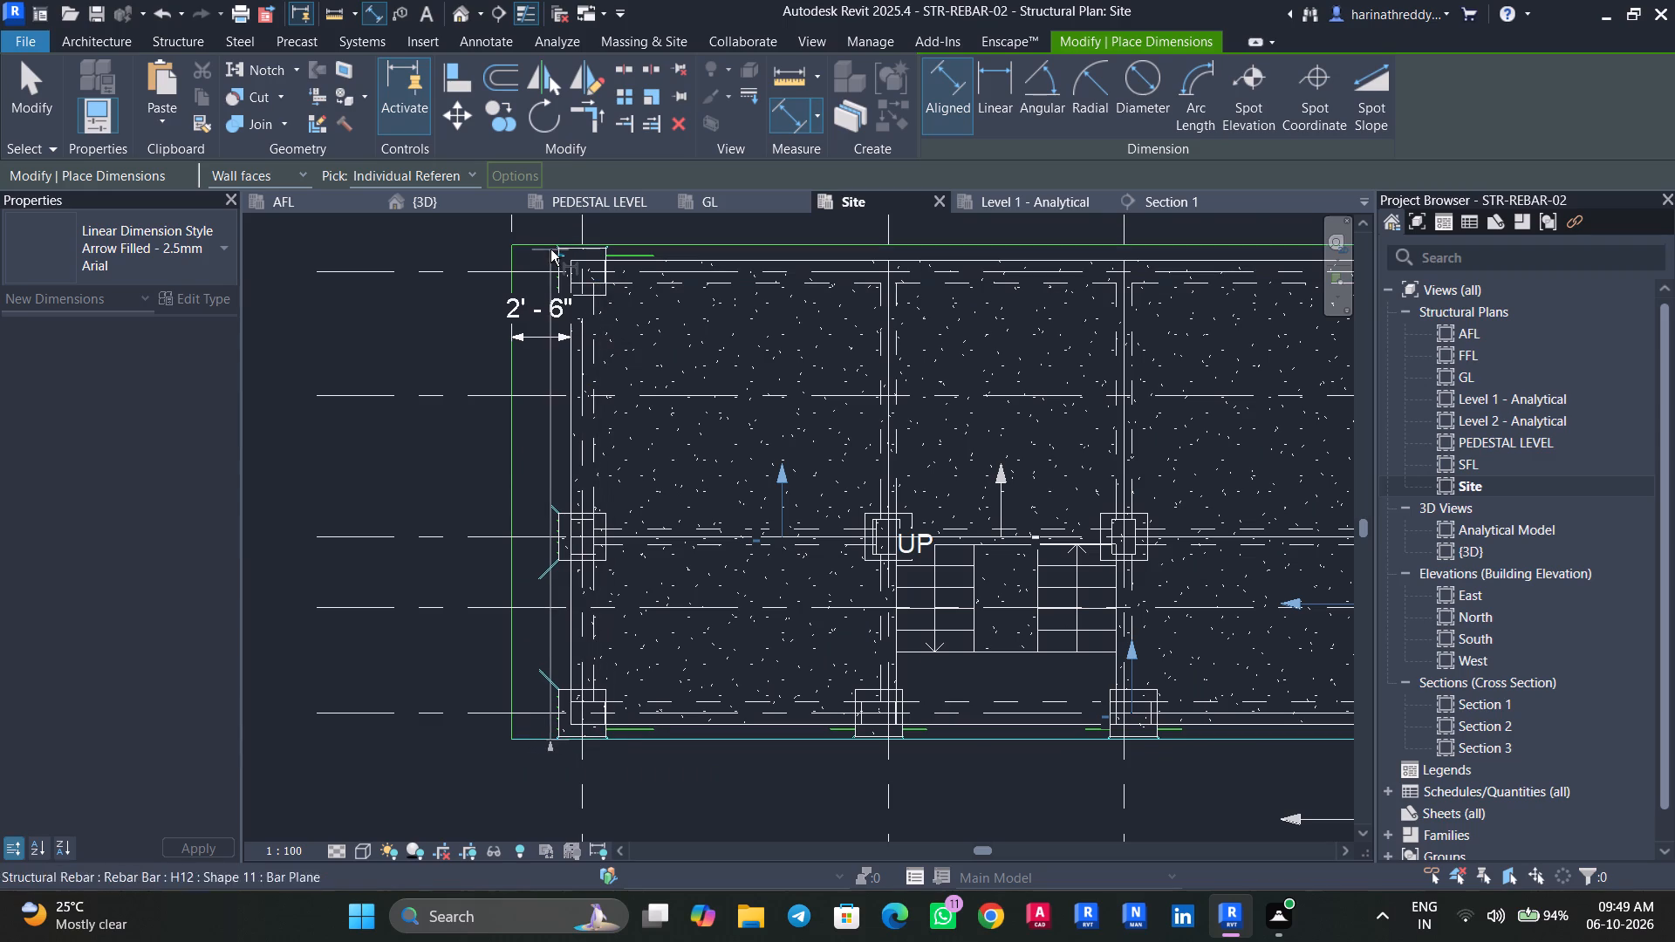
pyautogui.click(542, 242)
pyautogui.scroll(-4, 541, 242)
pyautogui.scroll(1, 541, 242)
pyautogui.moveTo(544, 242); pyautogui.dragTo(736, 495, button='middle')
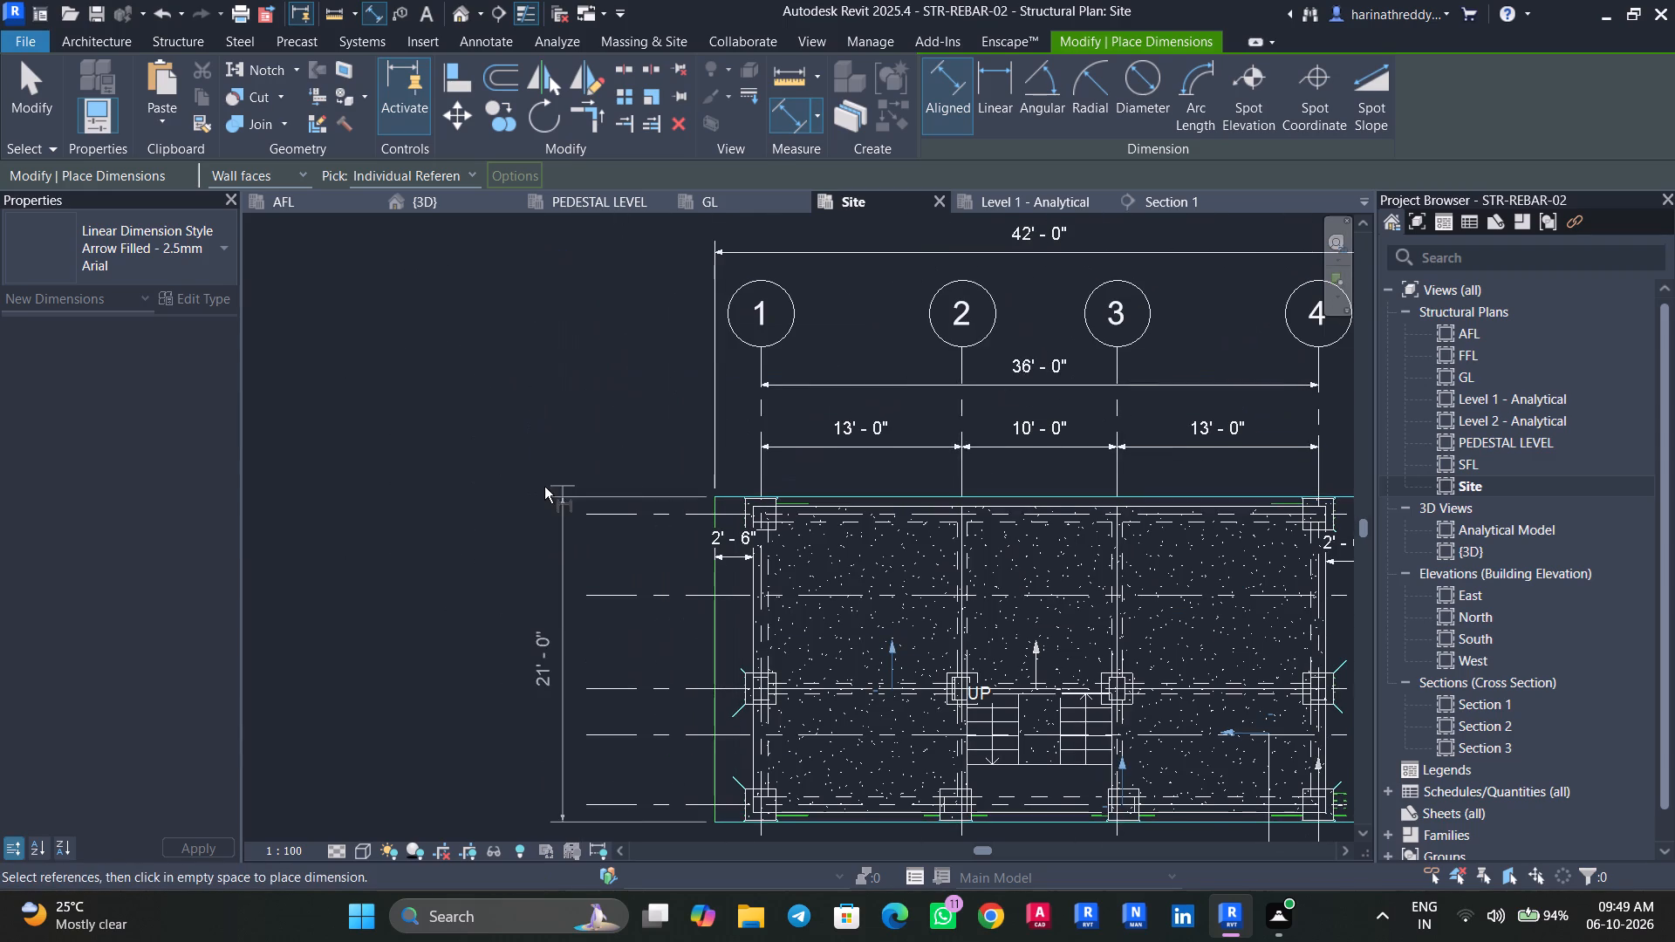
pyautogui.click(496, 476)
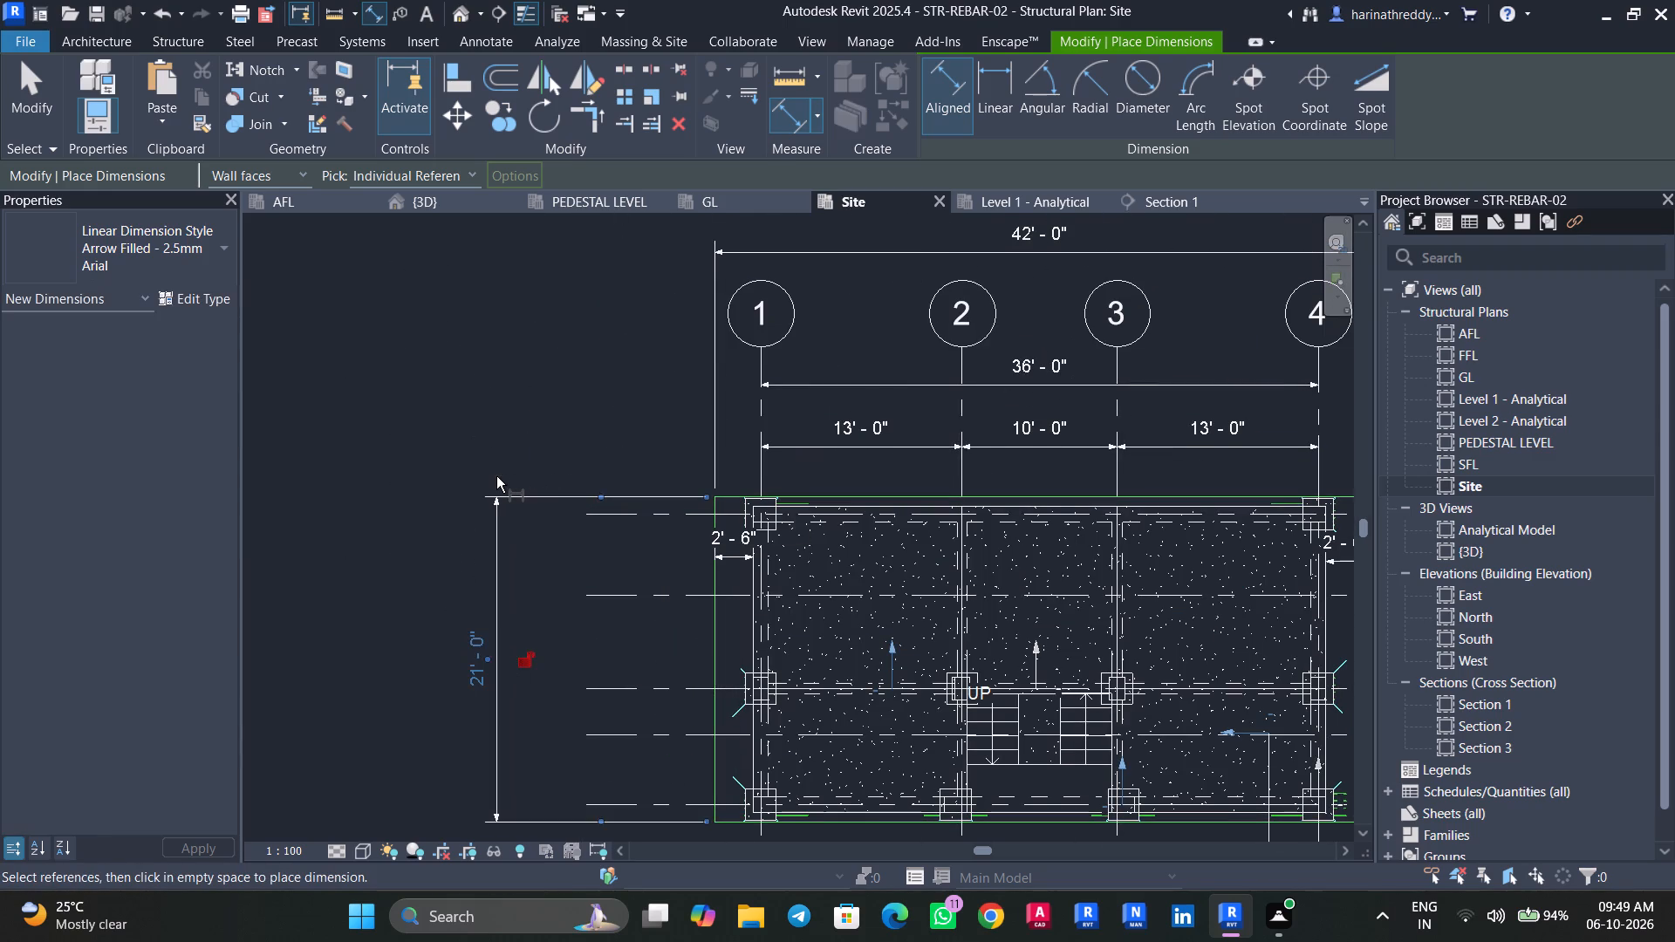
pyautogui.press('Escape')
pyautogui.press('Escape')
pyautogui.press('Escape')
pyautogui.scroll(-2, 503, 567)
pyautogui.moveTo(877, 835); pyautogui.dragTo(831, 804, button='middle')
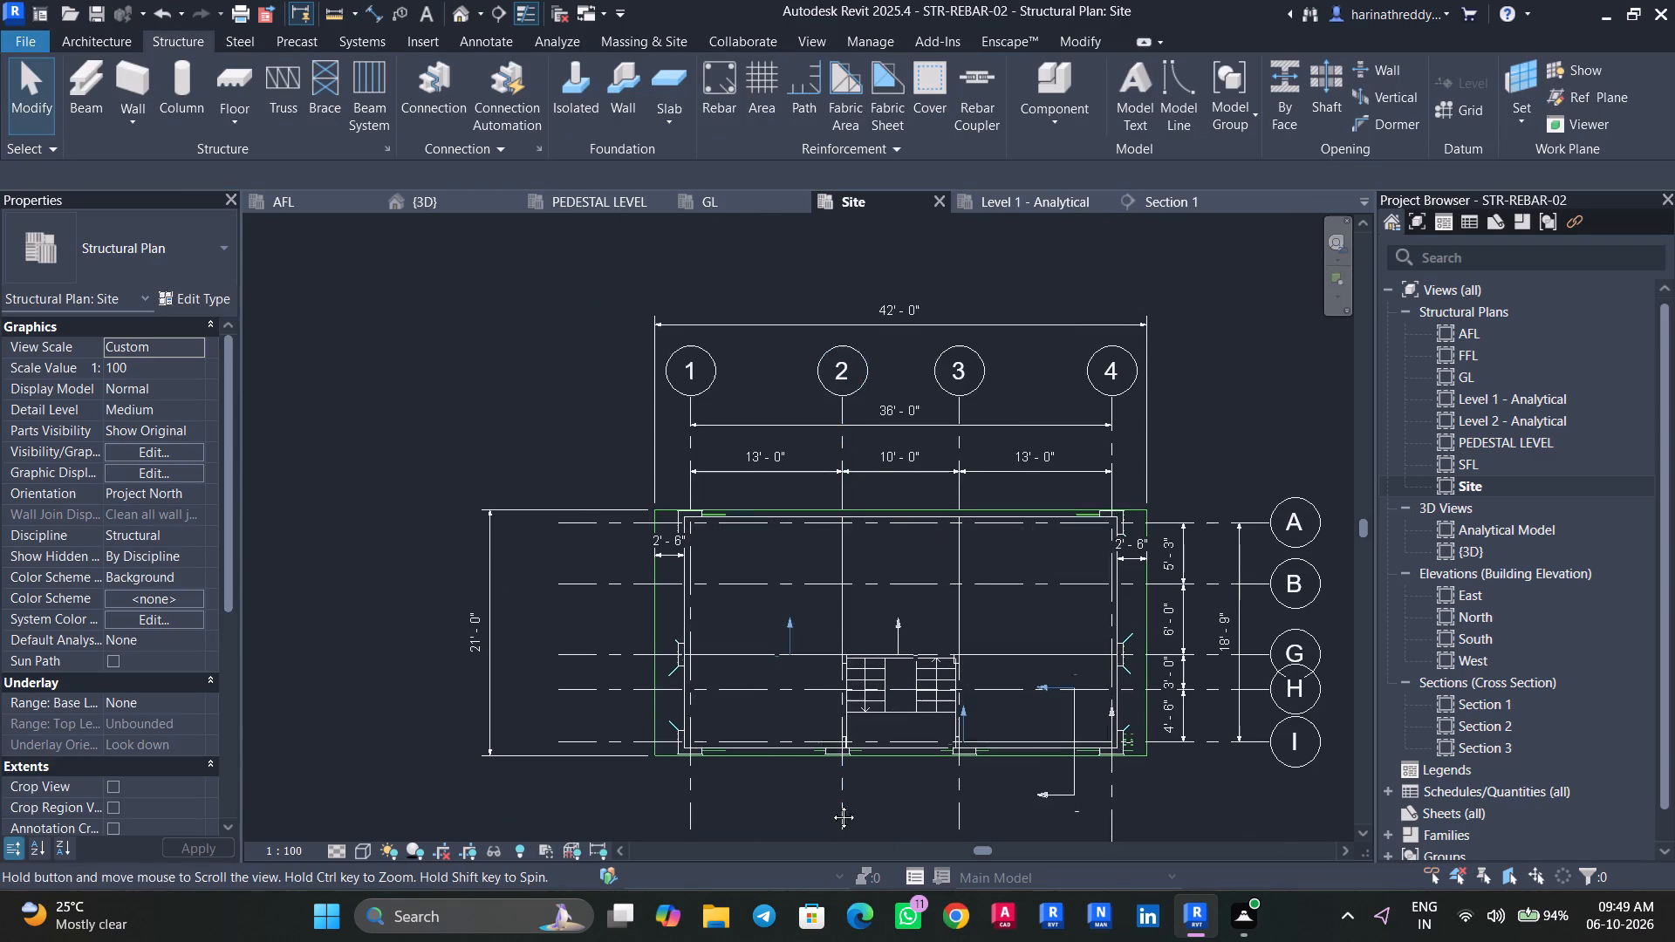
pyautogui.moveTo(831, 804); pyautogui.dragTo(790, 777, button='middle')
pyautogui.scroll(-1, 790, 777)
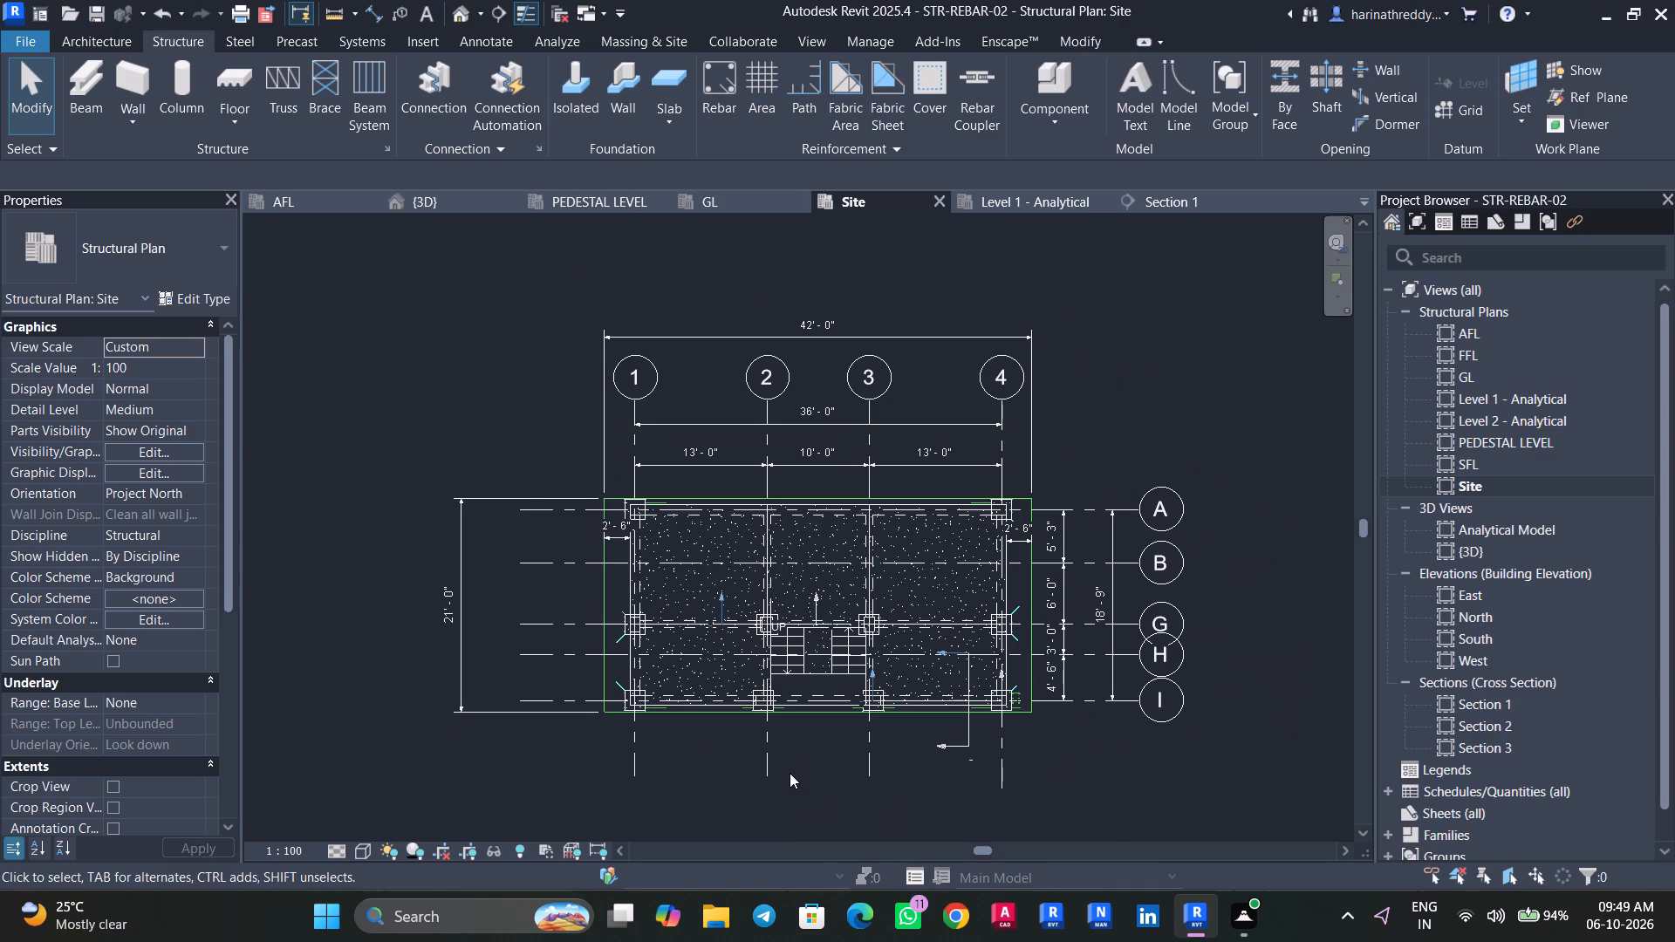
# Set the grid 1 side boundary line's offset from the building to 1'-6" and delete that offset dimension.
pyautogui.click(600, 589)
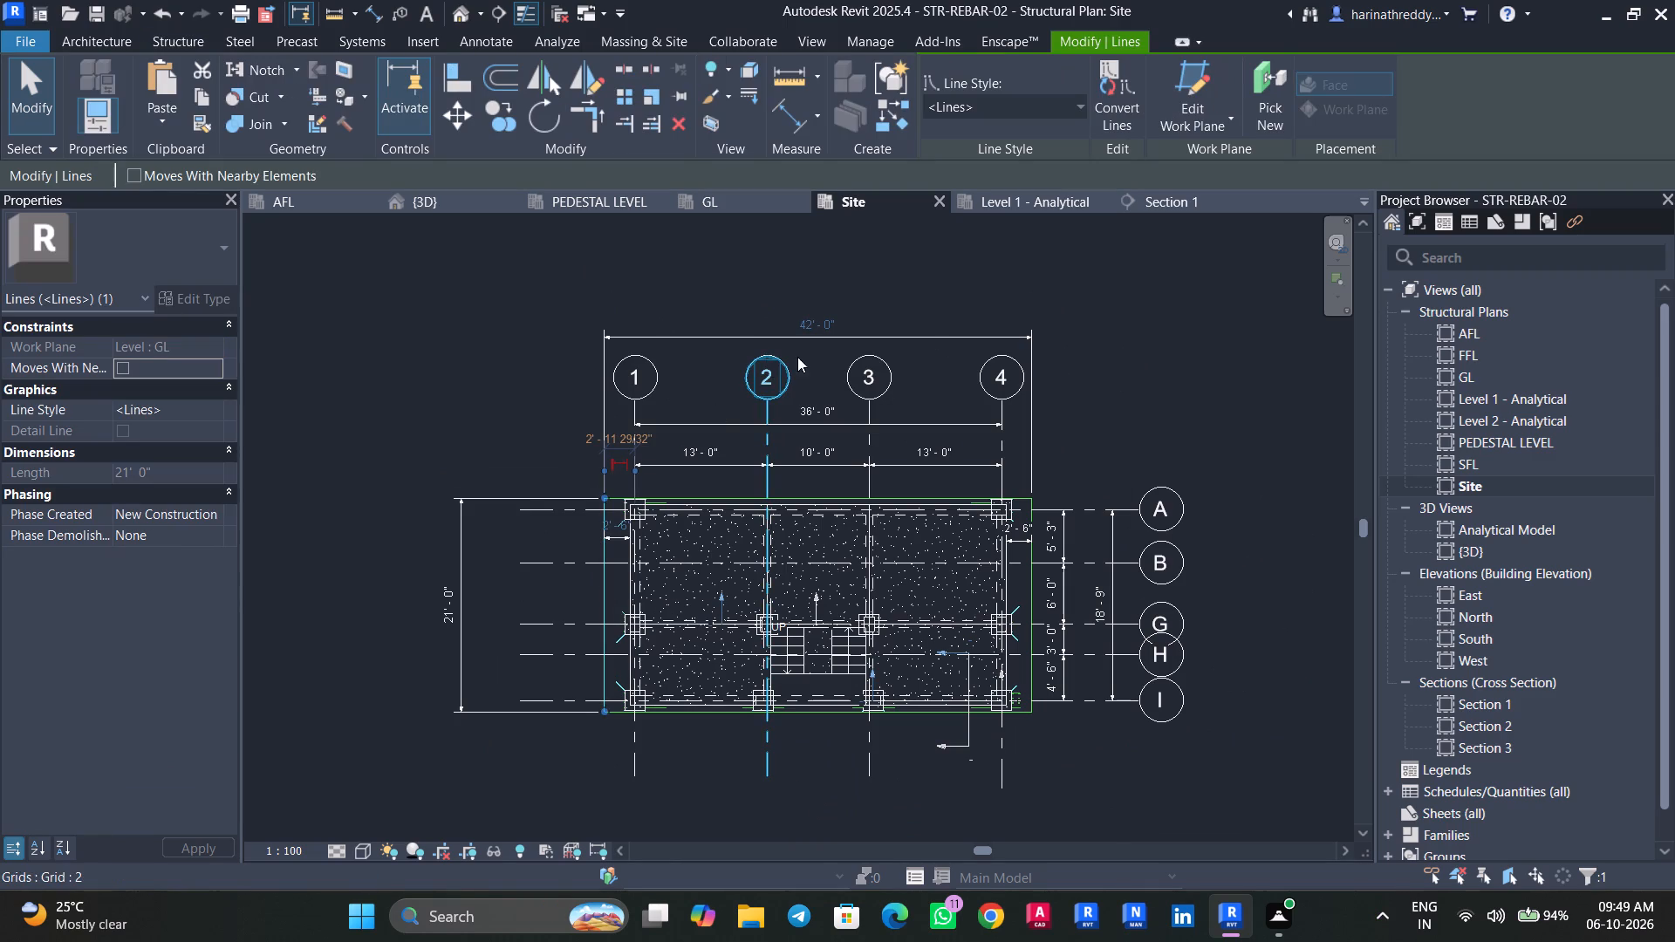
pyautogui.scroll(5, 592, 533)
pyautogui.moveTo(632, 550); pyautogui.dragTo(624, 631, button='middle')
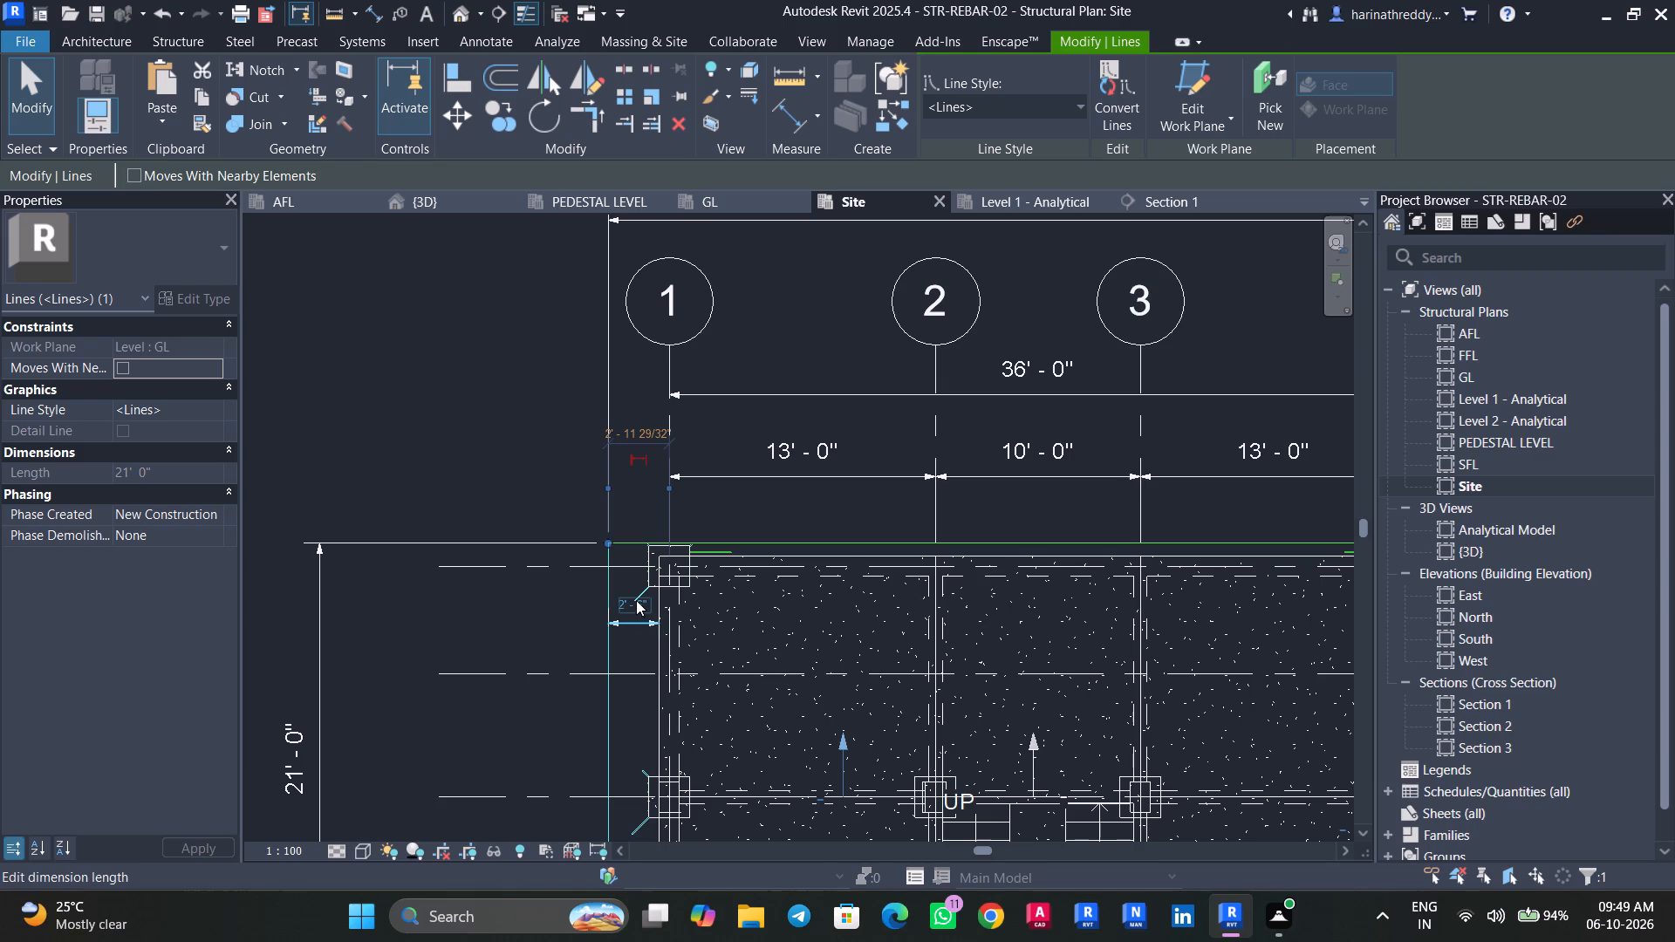
pyautogui.click(636, 600)
pyautogui.write("1'6")
pyautogui.hotkey('shift', '"')
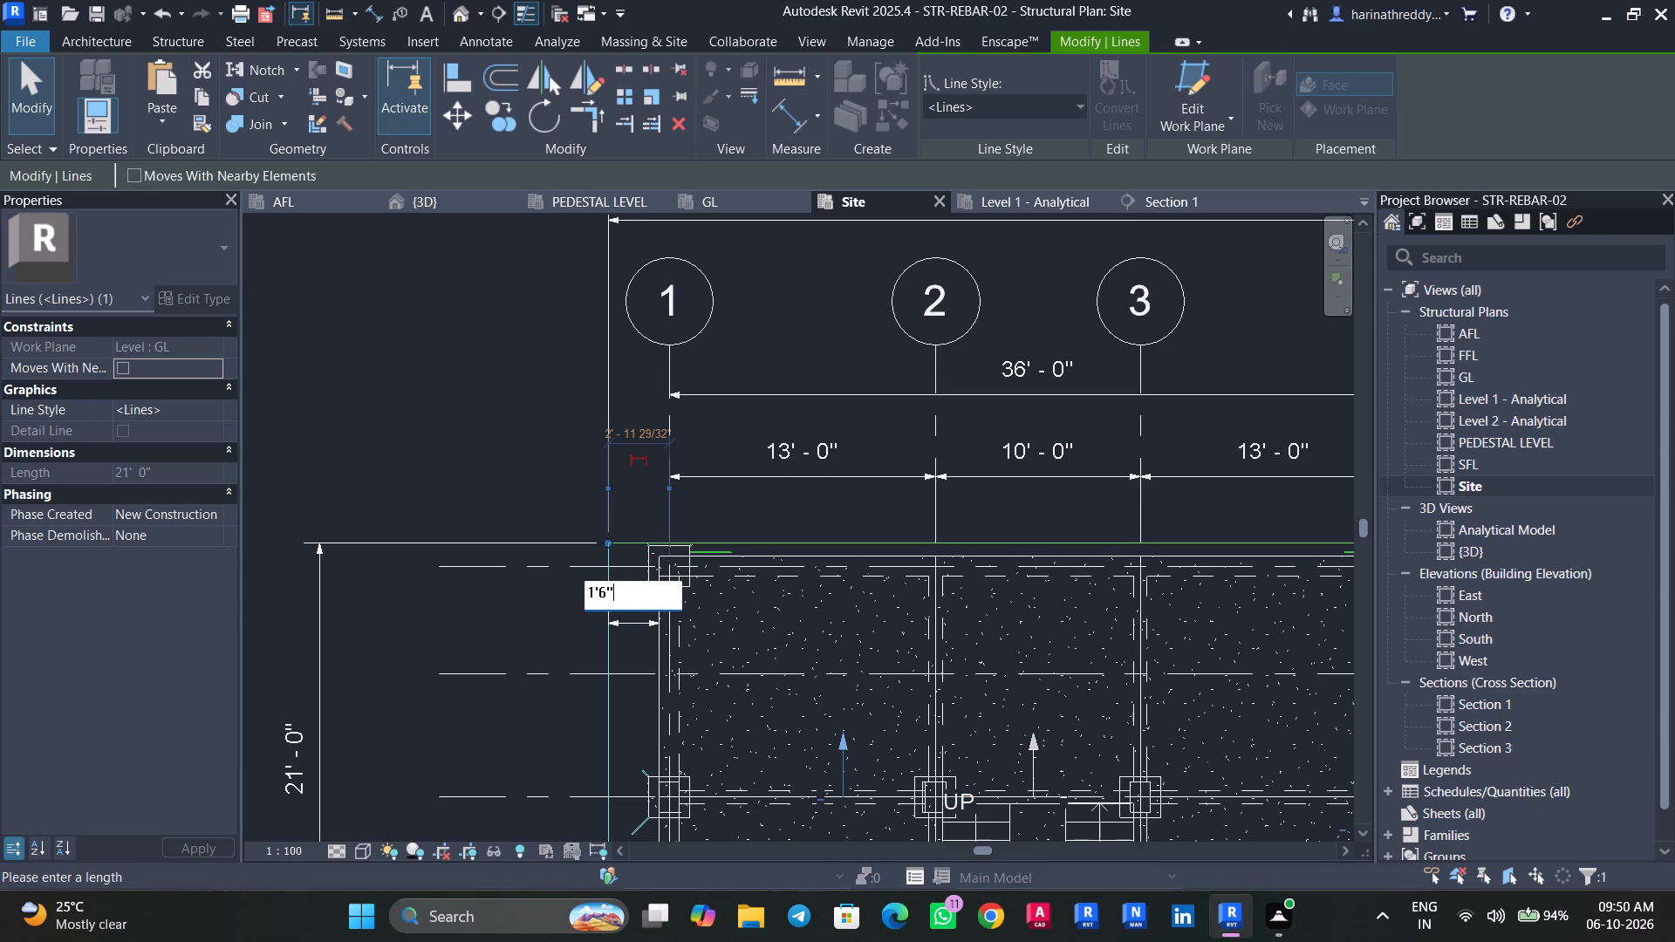
pyautogui.press('Return')
pyautogui.press('Escape')
pyautogui.press('Escape')
pyautogui.click(639, 620)
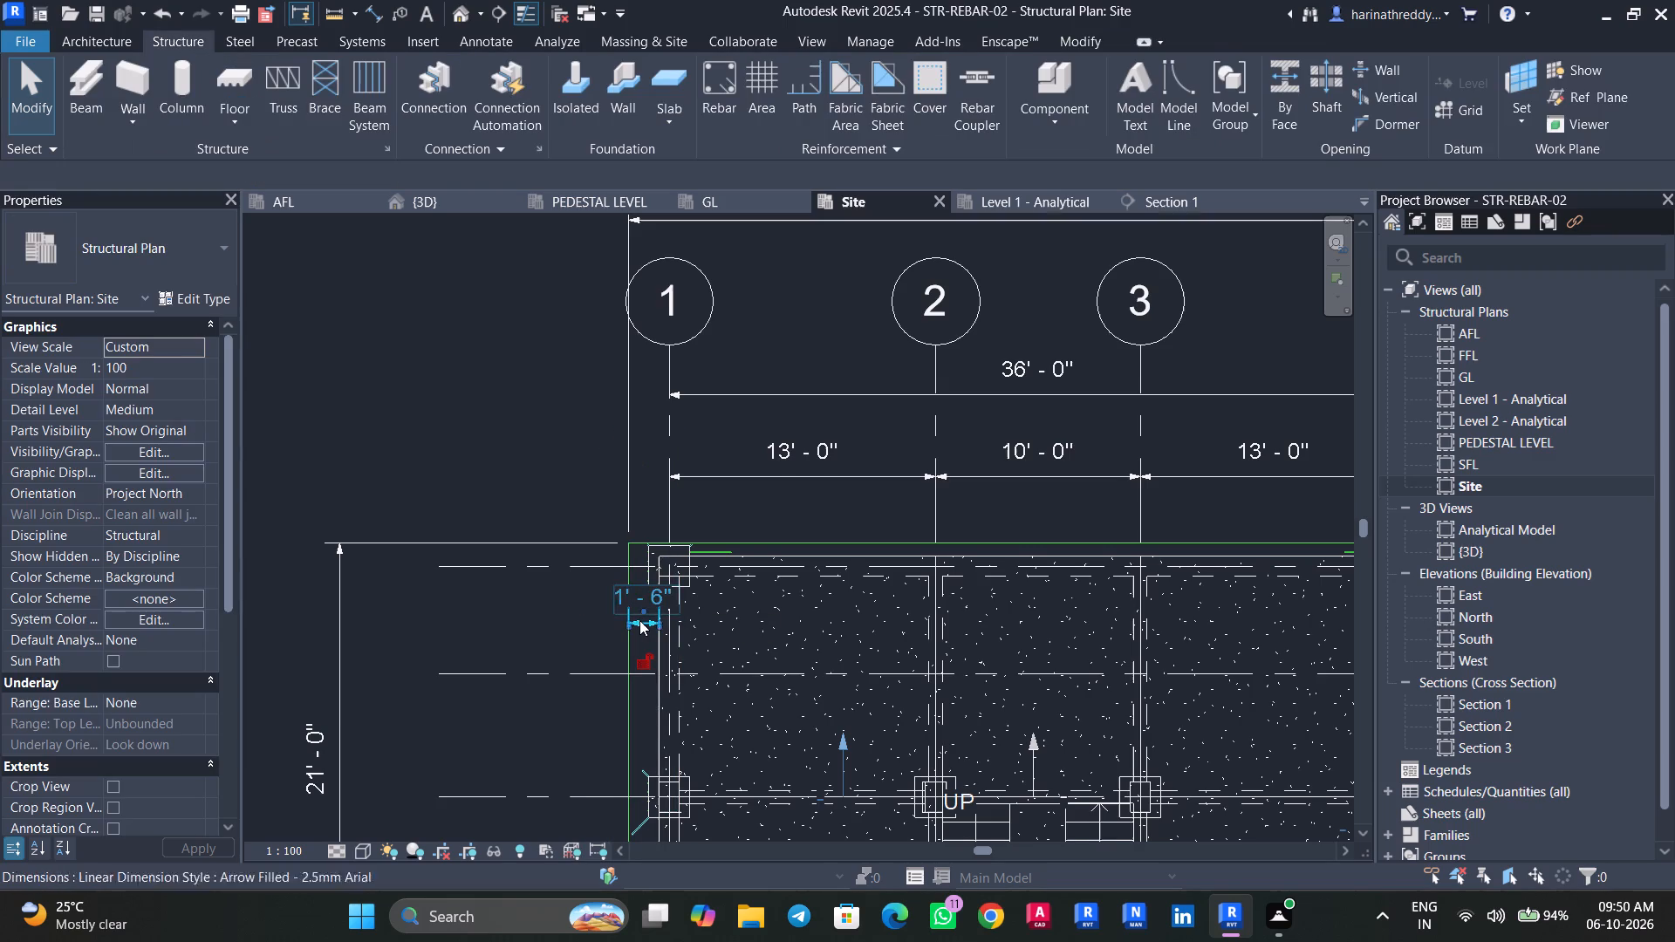
pyautogui.press('Delete')
# Set the grid 4 side boundary line's offset from the building to 1'-6" and delete that offset dimension.
pyautogui.scroll(-8, 492, 625)
pyautogui.moveTo(479, 634); pyautogui.dragTo(343, 754, button='middle')
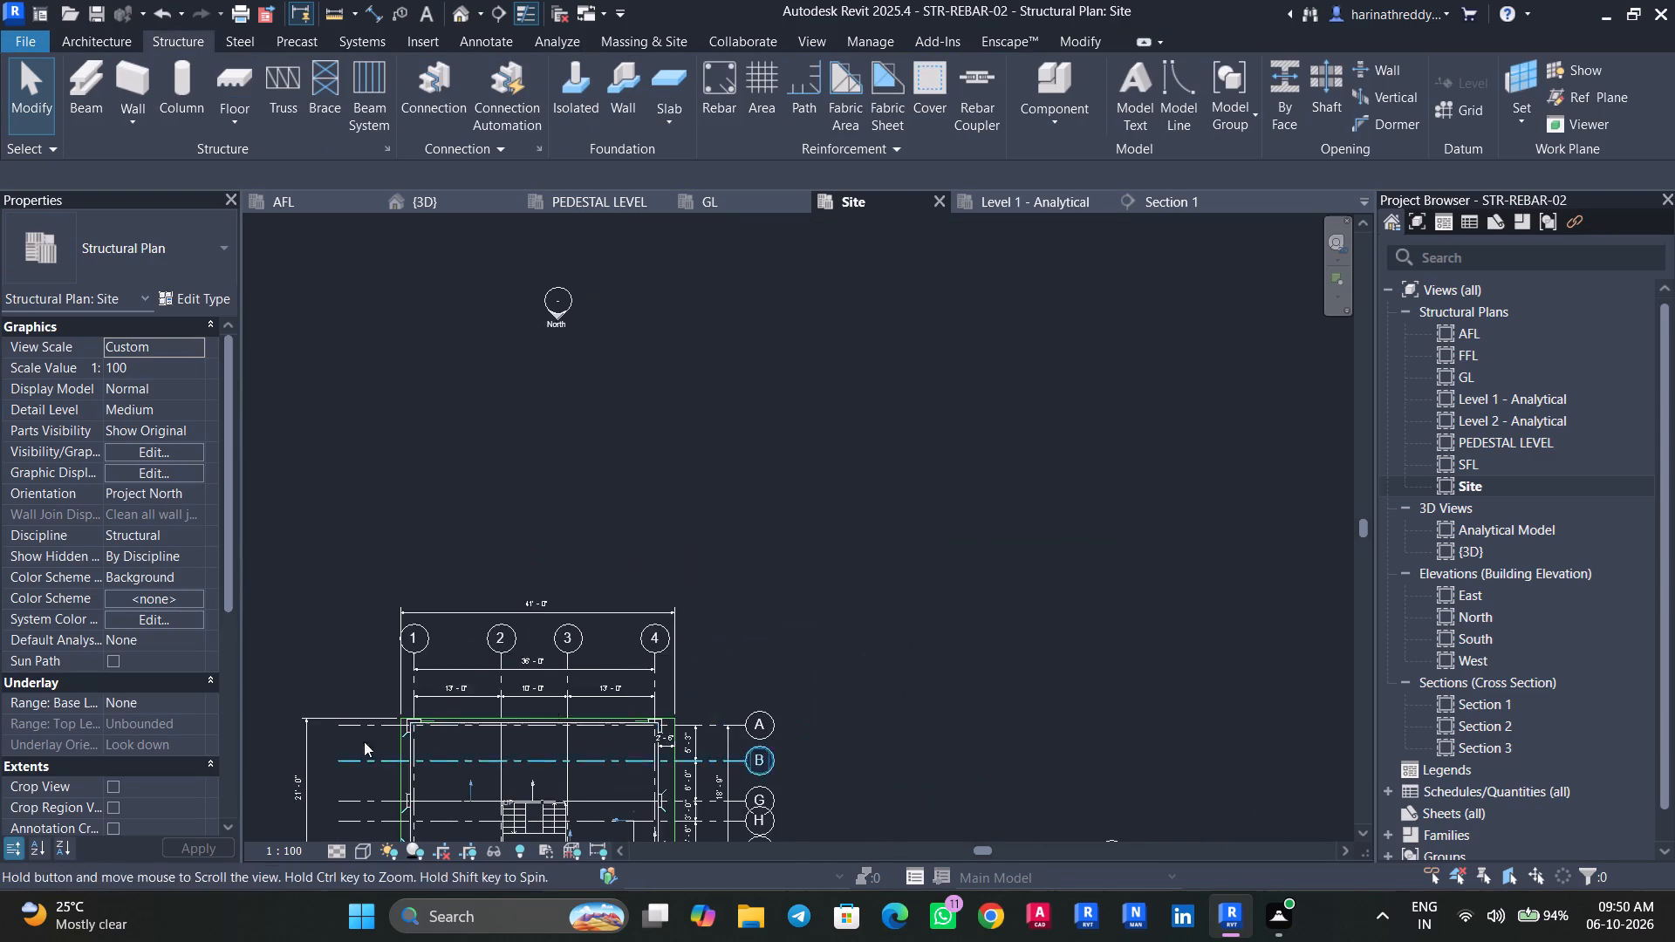
pyautogui.scroll(9, 759, 749)
pyautogui.moveTo(627, 632); pyautogui.dragTo(1040, 553, button='middle')
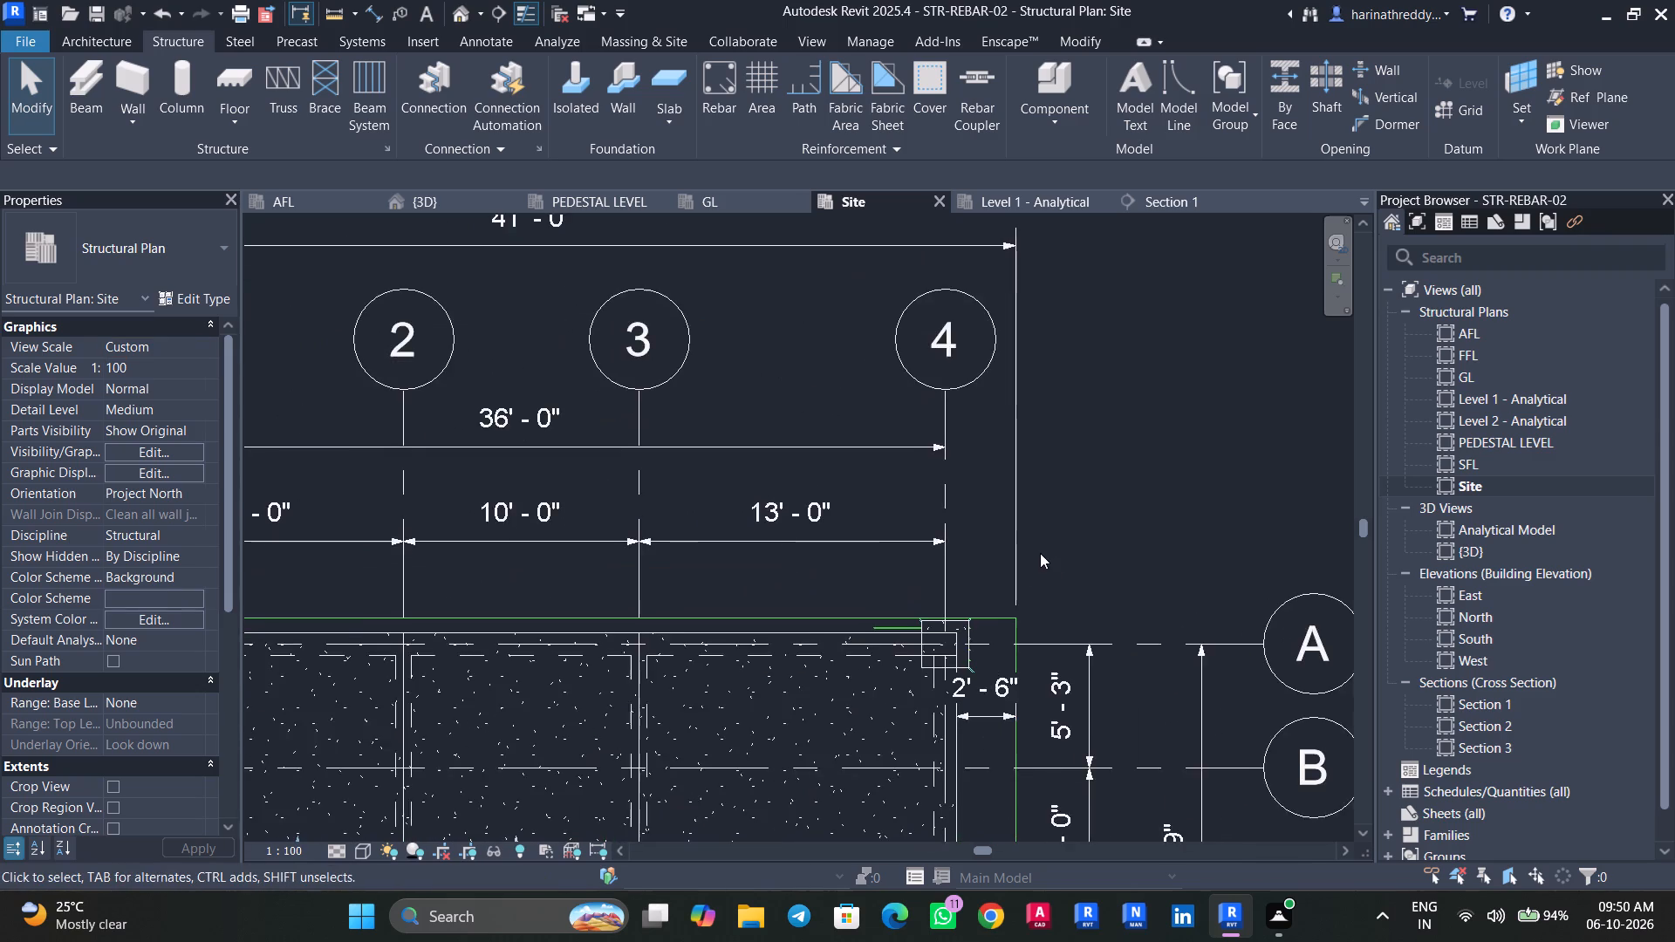
pyautogui.scroll(-1, 1040, 553)
pyautogui.click(1018, 627)
pyautogui.click(995, 677)
pyautogui.write('1\'6"')
pyautogui.press('Return')
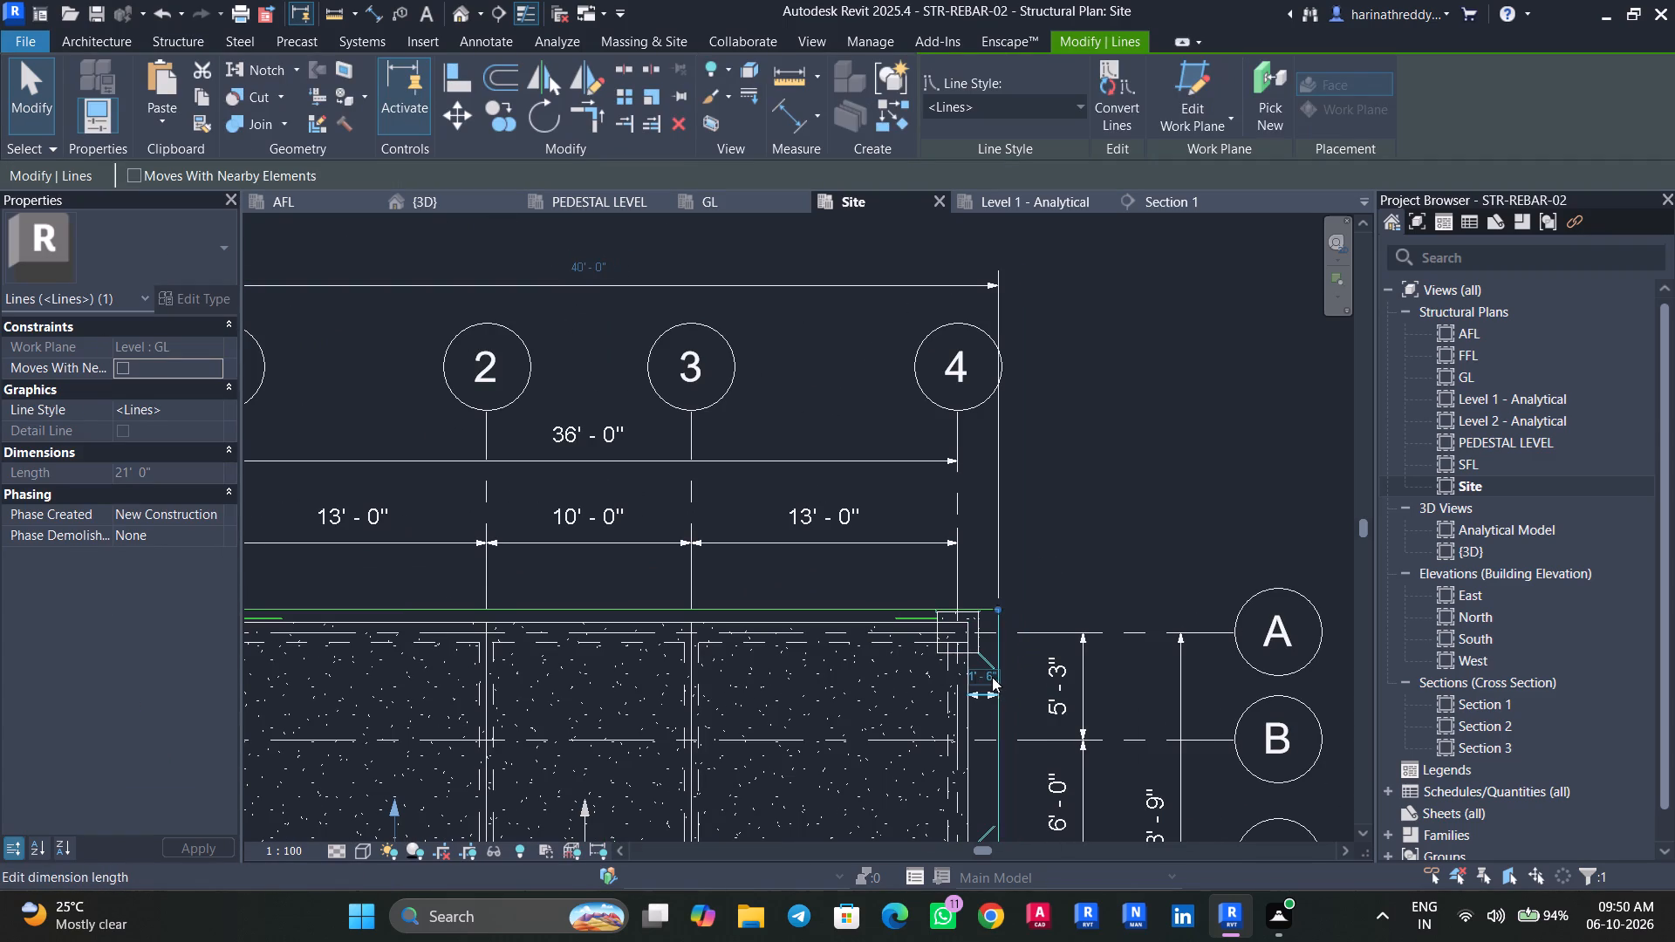
pyautogui.press('Escape')
pyautogui.press('Escape')
pyautogui.click(988, 699)
pyautogui.press('Delete')
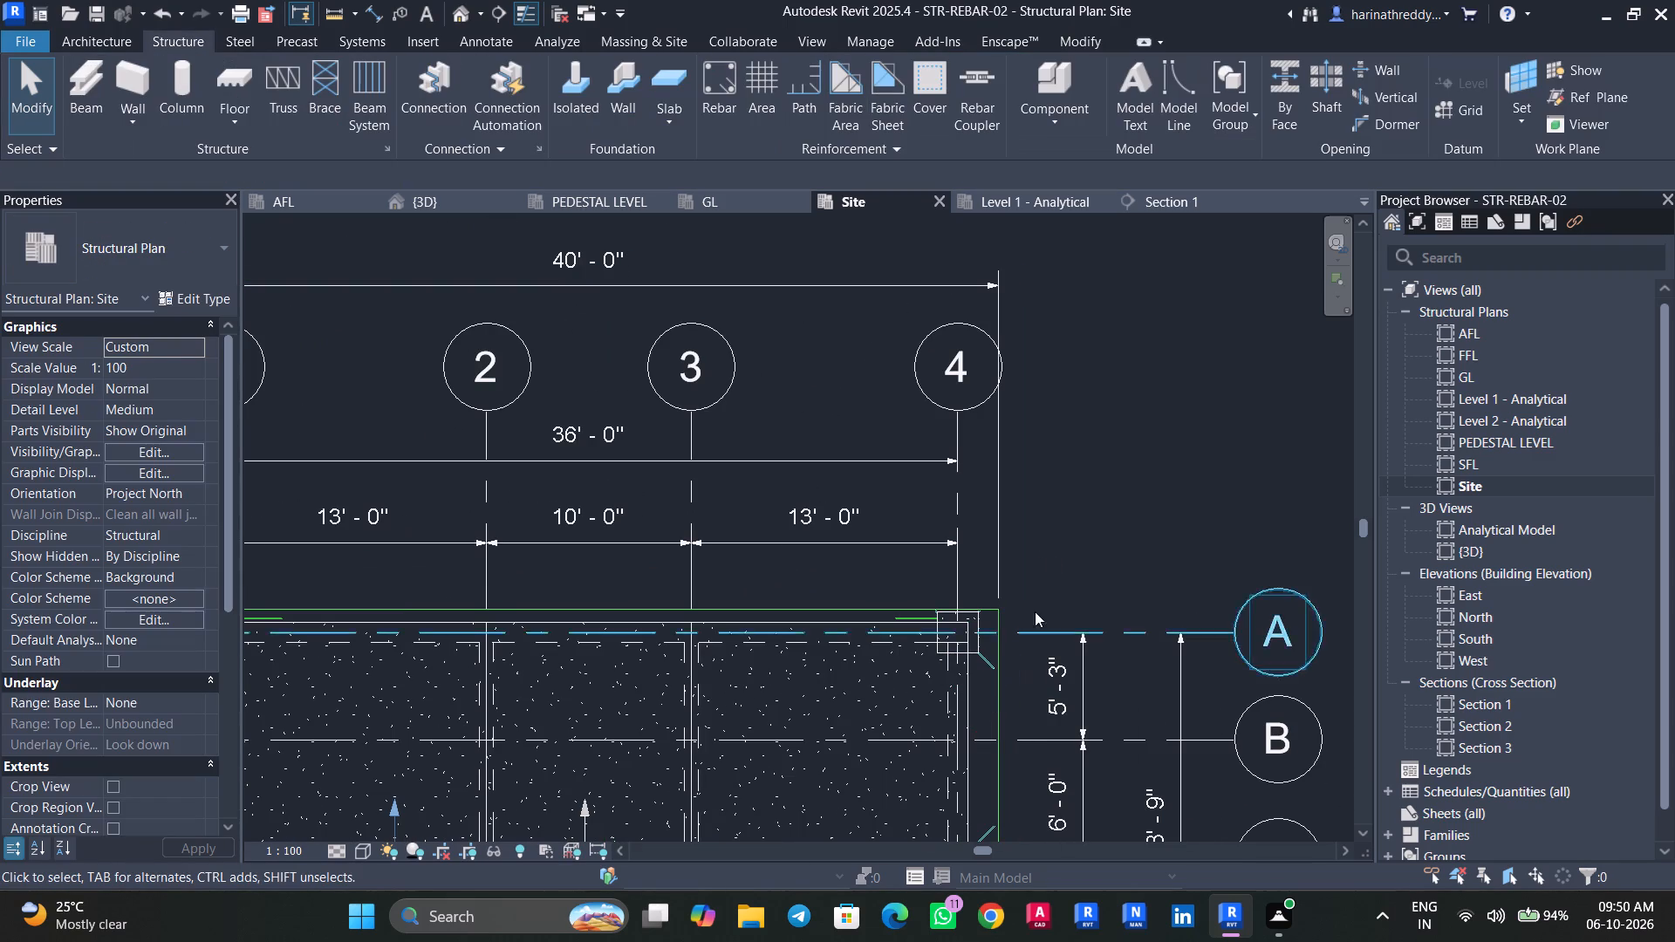
# Examine the boundary line along grid A at the grid 4 corner column and the overall dimensioned site layout.
pyautogui.scroll(-3, 1046, 543)
pyautogui.moveTo(1056, 538); pyautogui.dragTo(1094, 481, button='middle')
pyautogui.scroll(10, 983, 555)
pyautogui.scroll(-1, 1072, 484)
pyautogui.scroll(3, 1078, 474)
pyautogui.scroll(-1, 1100, 455)
pyautogui.scroll(5, 1102, 456)
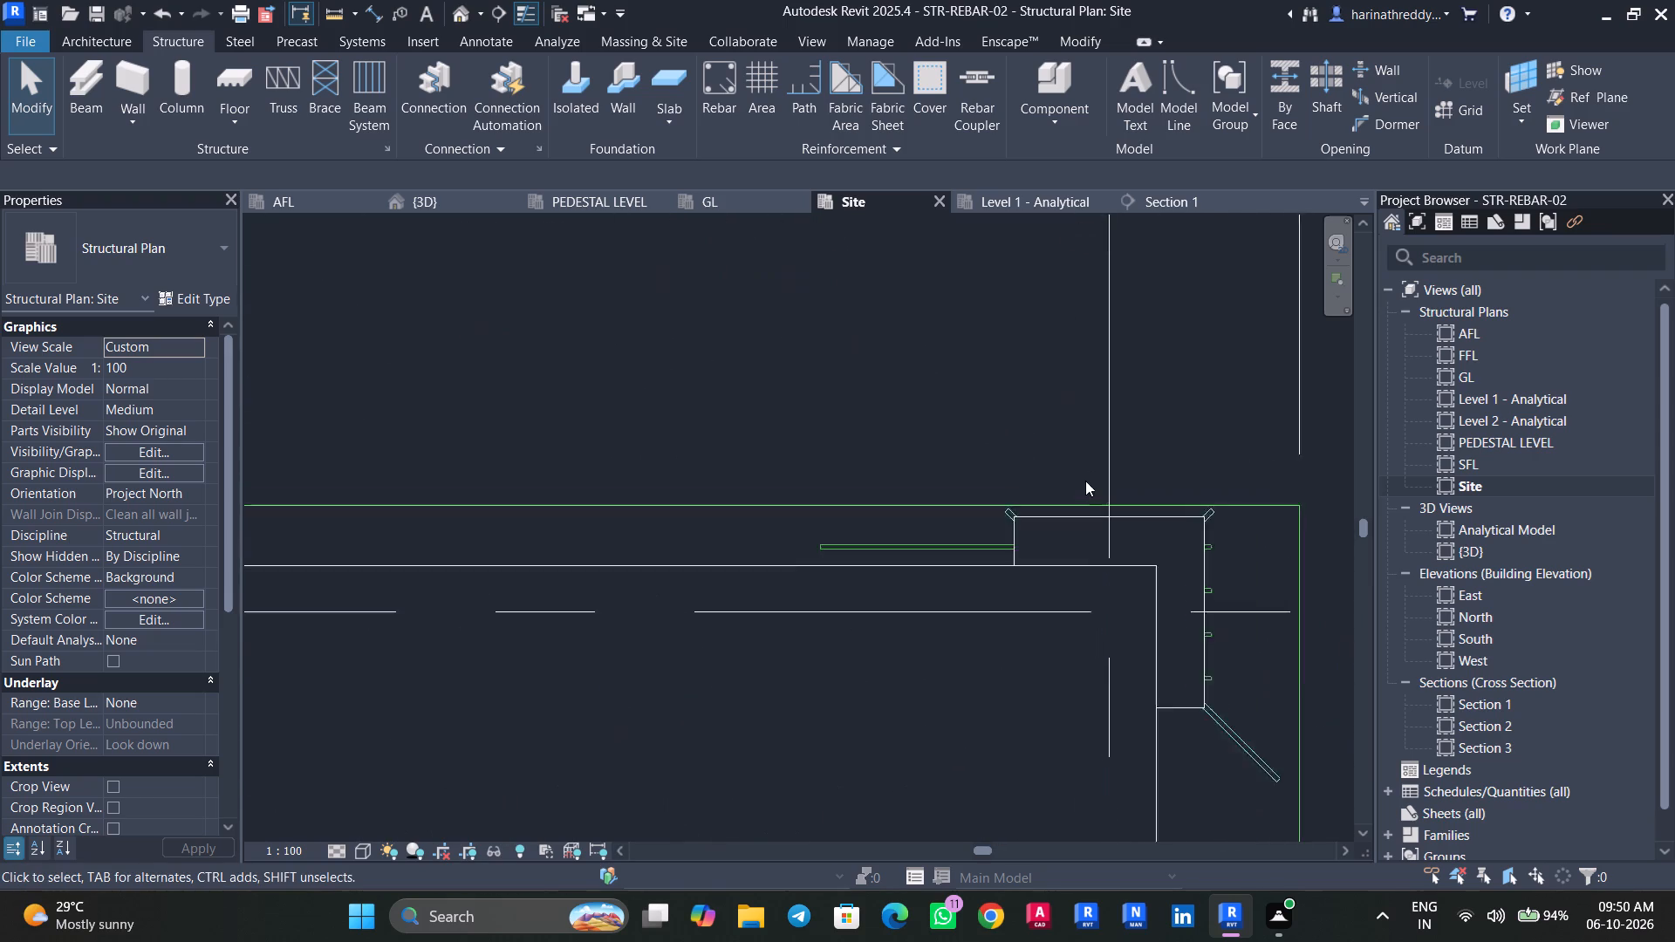
pyautogui.scroll(12, 1085, 481)
pyautogui.click(942, 549)
pyautogui.scroll(-1, 942, 549)
pyautogui.scroll(1, 942, 549)
pyautogui.scroll(-6, 942, 549)
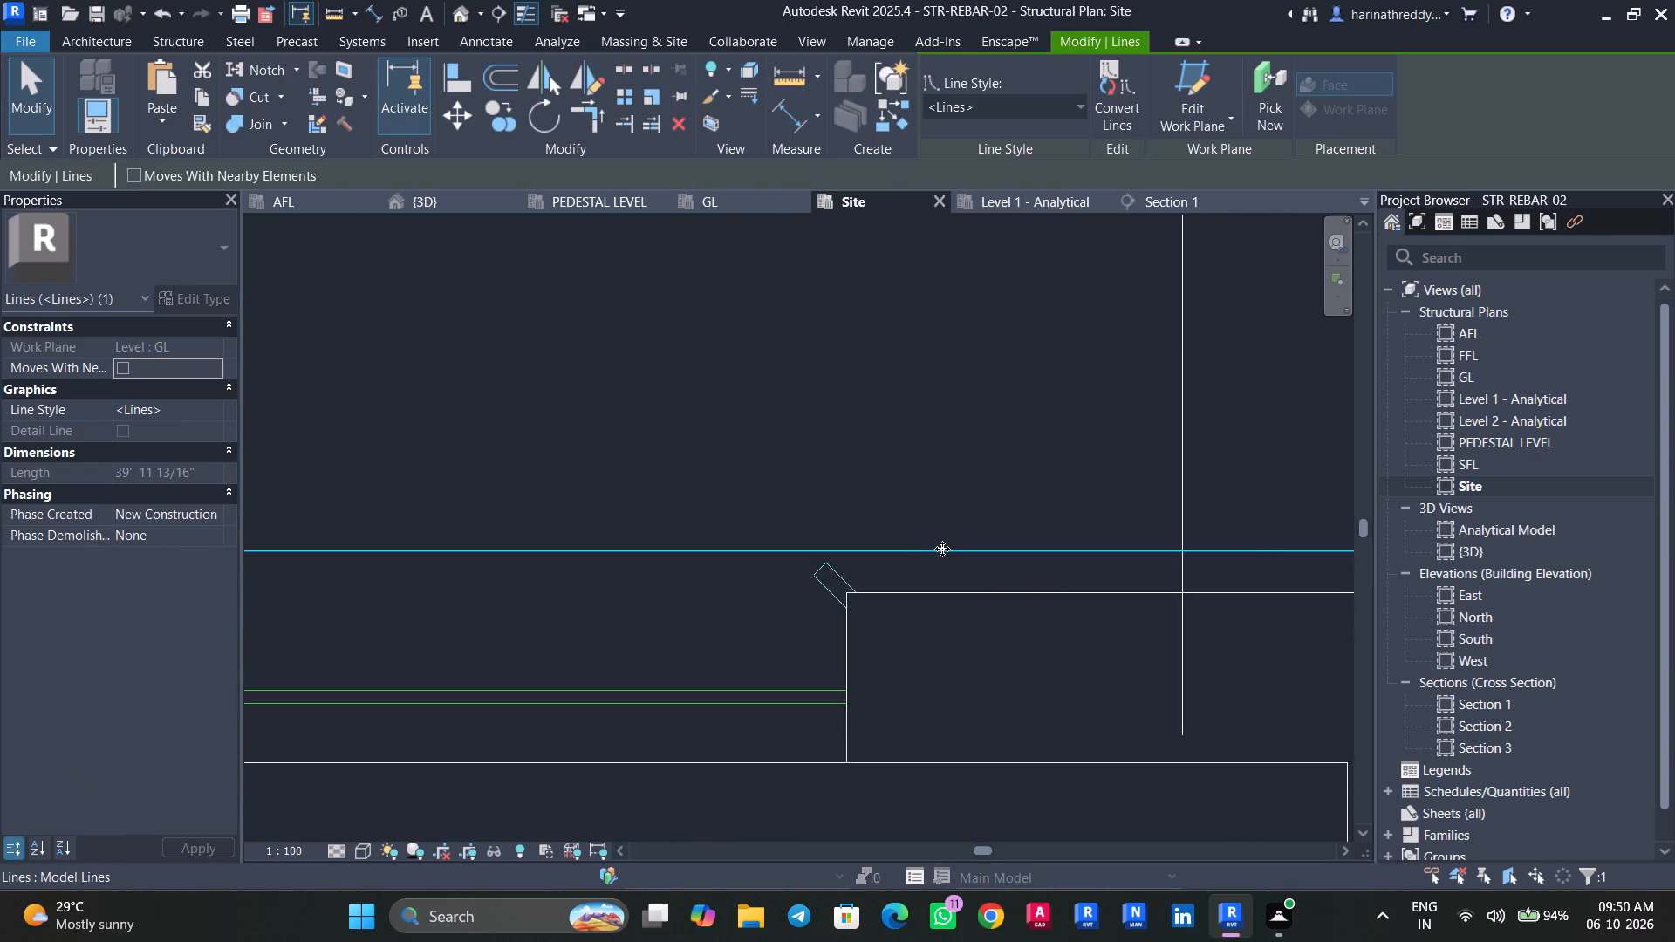
pyautogui.scroll(-10, 942, 549)
pyautogui.scroll(1, 942, 549)
pyautogui.scroll(-3, 942, 549)
pyautogui.scroll(1, 942, 549)
pyautogui.scroll(-5, 942, 549)
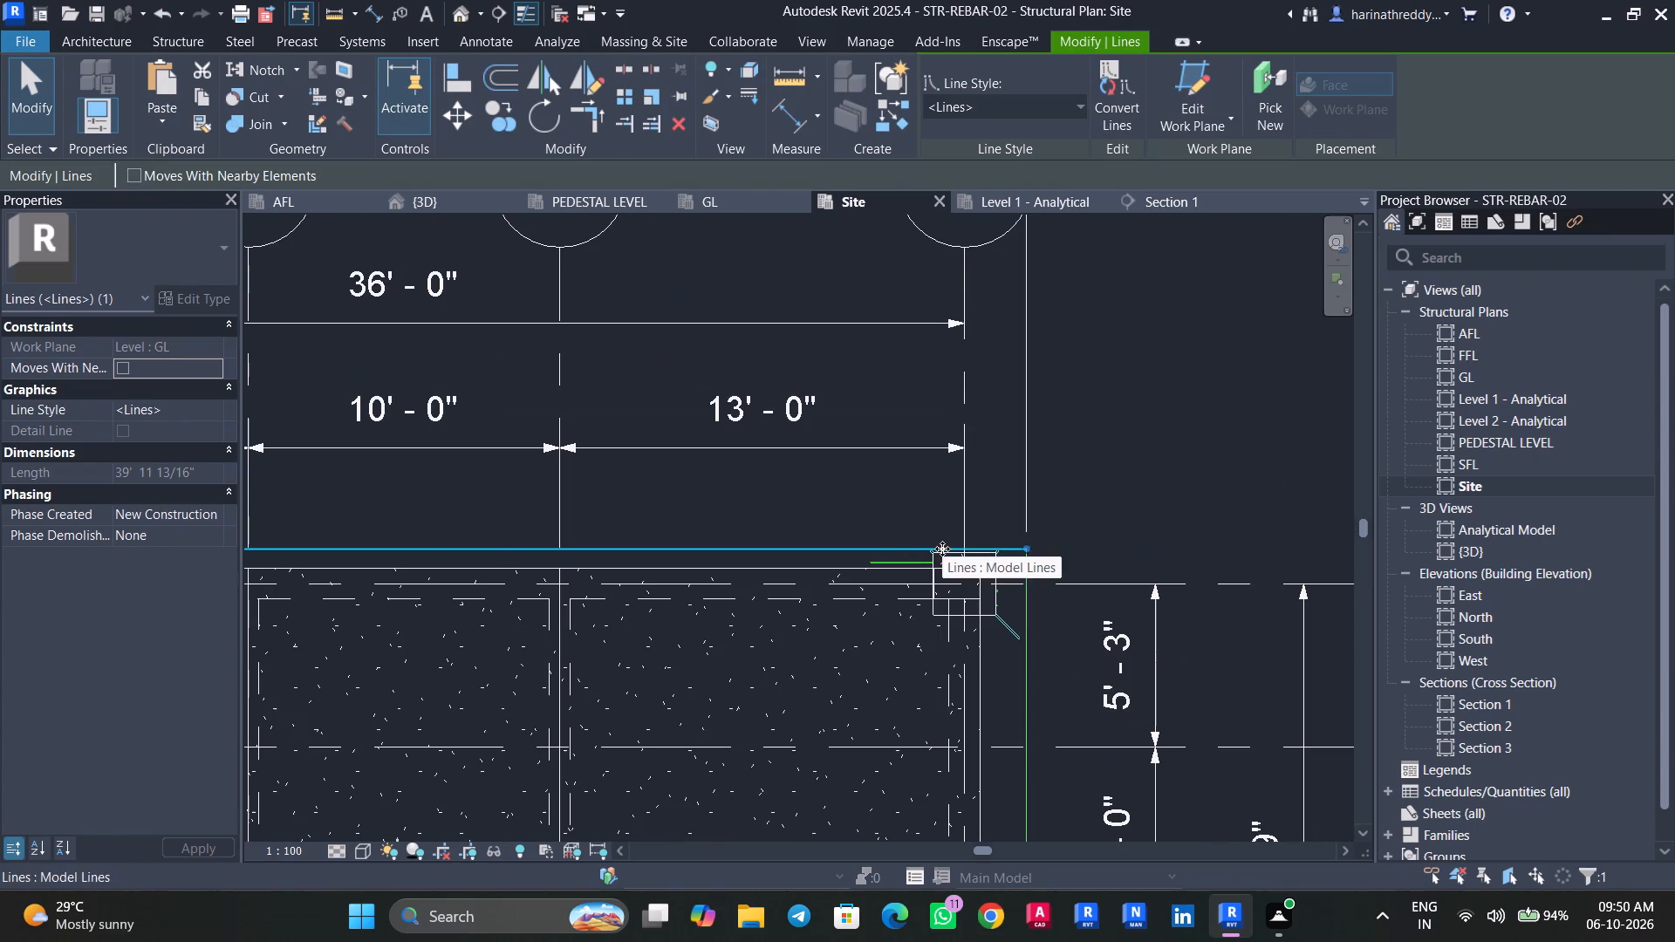
pyautogui.press('Escape')
pyautogui.press('Escape')
pyautogui.press('Escape')
pyautogui.press('Escape')
pyautogui.scroll(-6, 1152, 536)
pyautogui.moveTo(1159, 524); pyautogui.dragTo(1188, 453, button='middle')
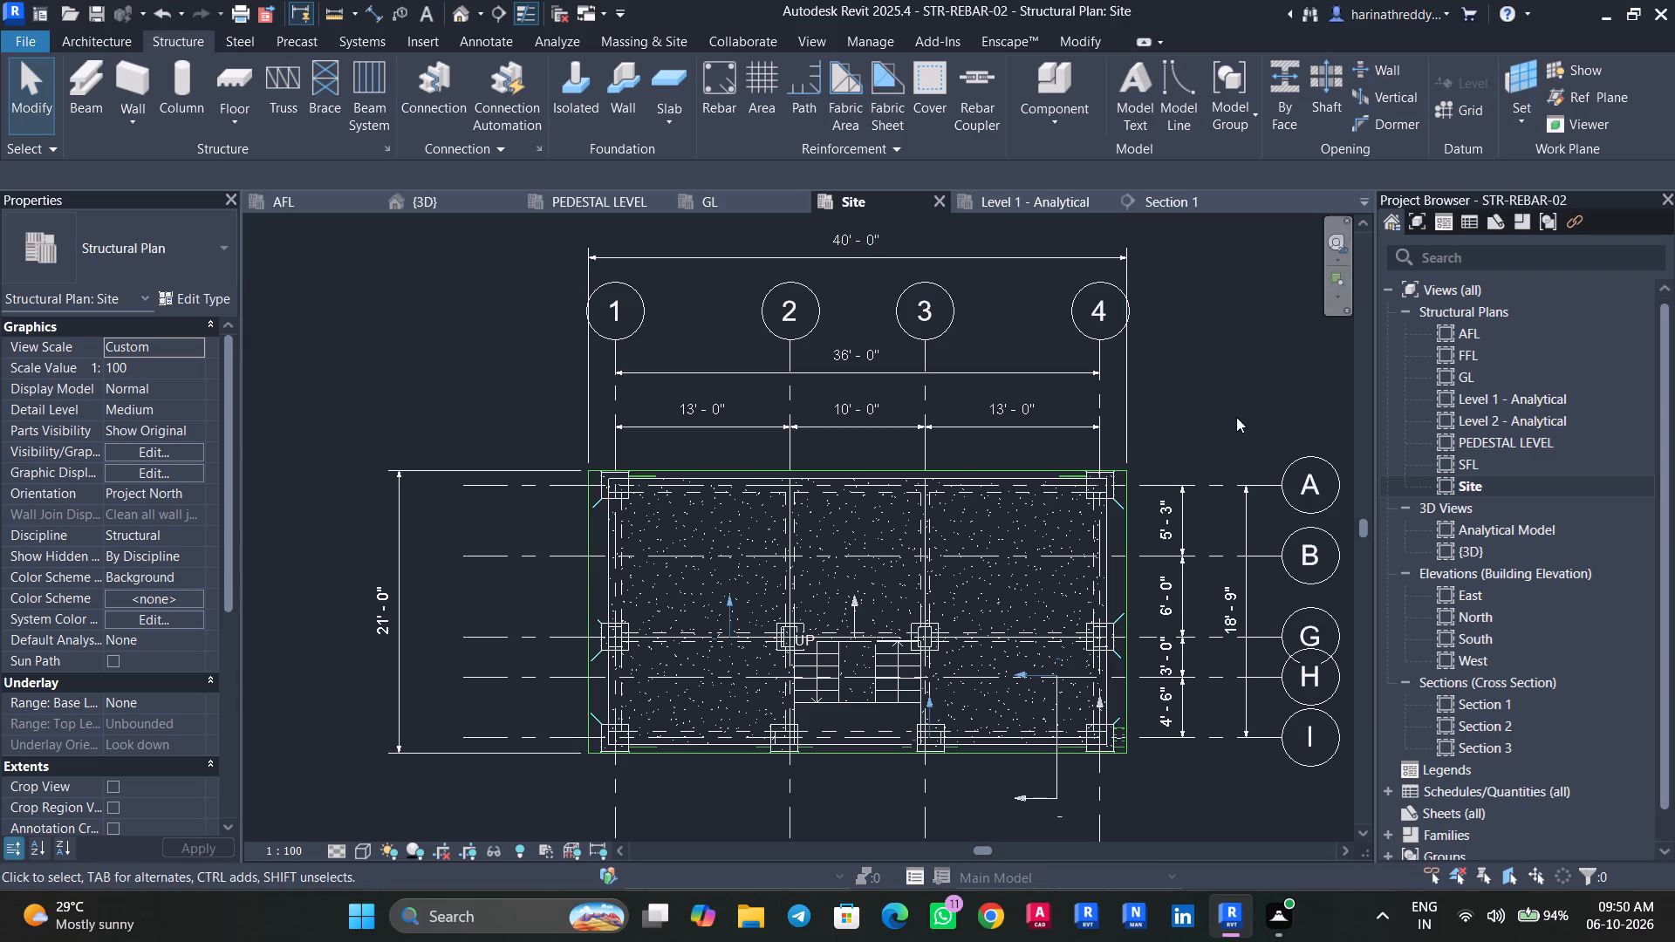
pyautogui.moveTo(1234, 417); pyautogui.dragTo(1064, 443, button='middle')
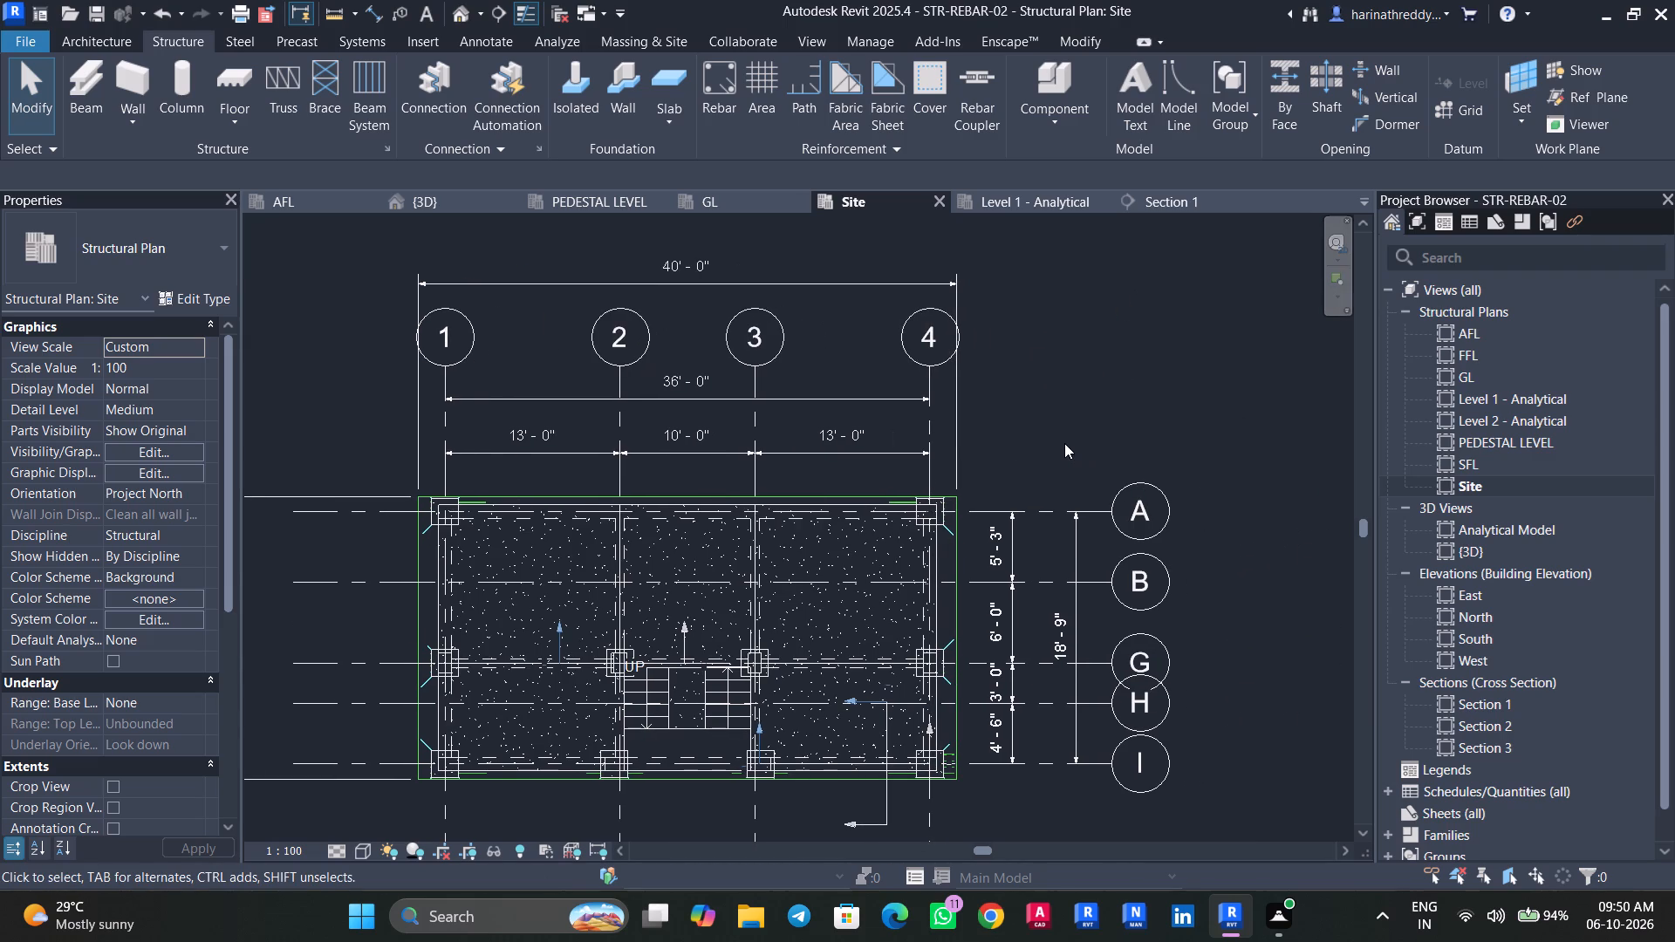
pyautogui.scroll(-4, 1064, 443)
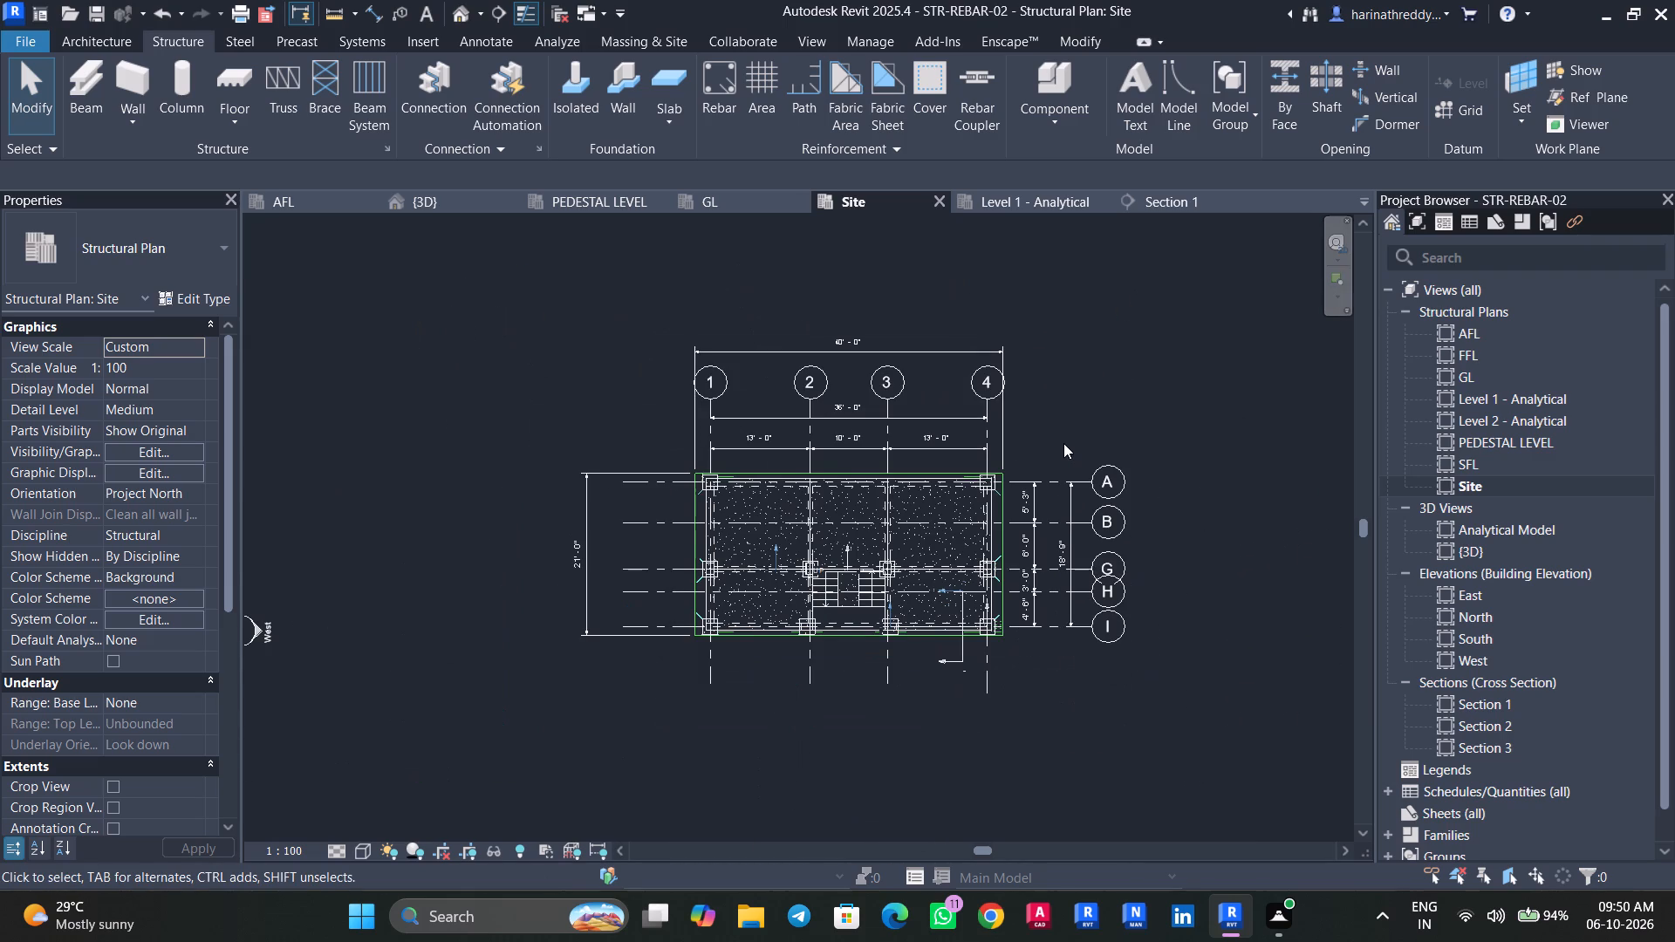
# Examine the whole structure with its footing, column and GL-level beam reinforcement in the 3D view from several sides.
pyautogui.click(464, 14)
pyautogui.scroll(-5, 988, 666)
pyautogui.keyDown('shift'); pyautogui.moveTo(931, 678); pyautogui.dragTo(1152, 681, button='middle'); pyautogui.keyUp('shift')
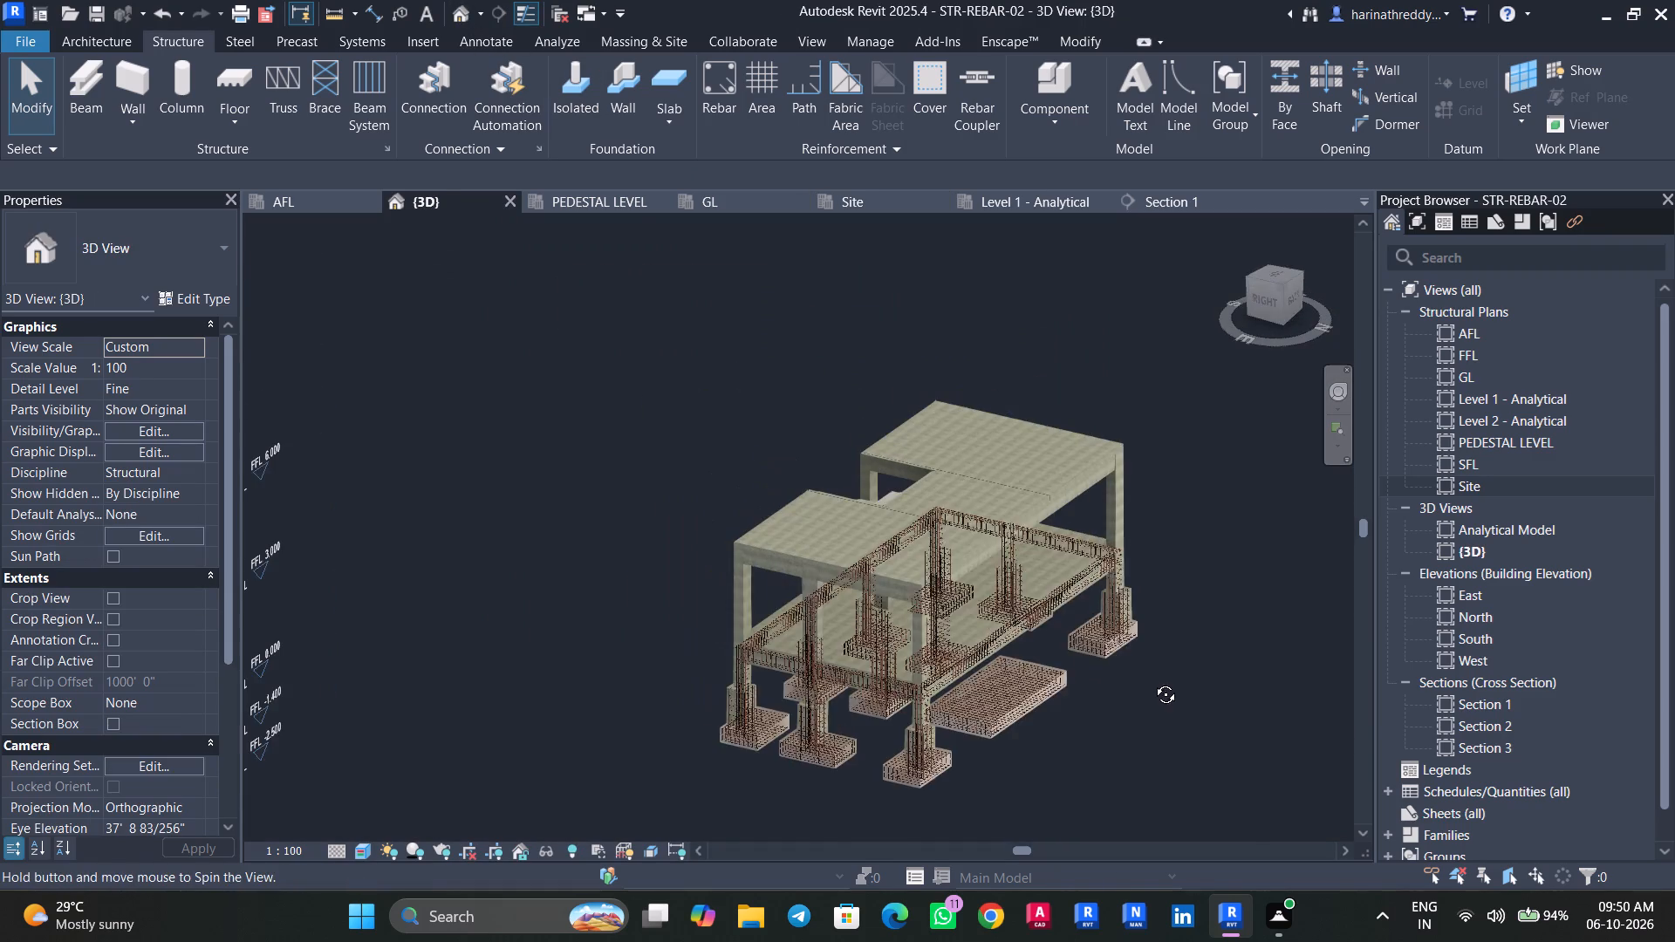
pyautogui.keyDown('shift'); pyautogui.moveTo(1152, 681); pyautogui.dragTo(1153, 681, button='middle'); pyautogui.keyUp('shift')
pyautogui.scroll(11, 791, 613)
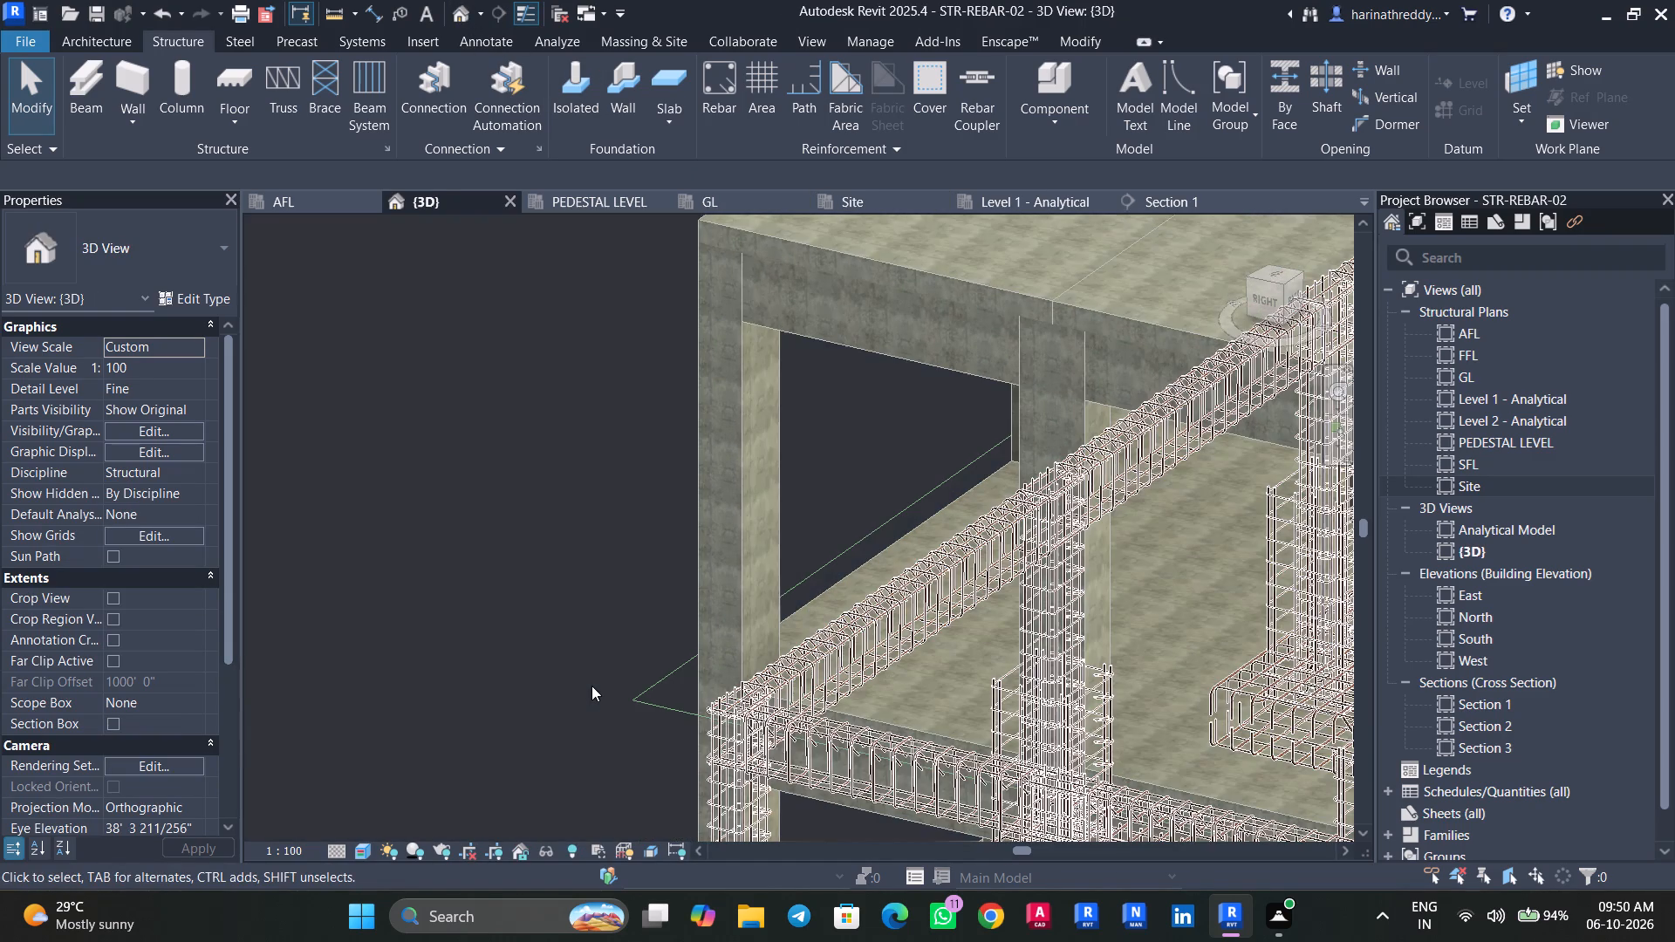
pyautogui.scroll(-7, 591, 686)
pyautogui.scroll(1, 590, 680)
pyautogui.scroll(-3, 590, 680)
pyautogui.press('Escape')
pyautogui.press('Escape')
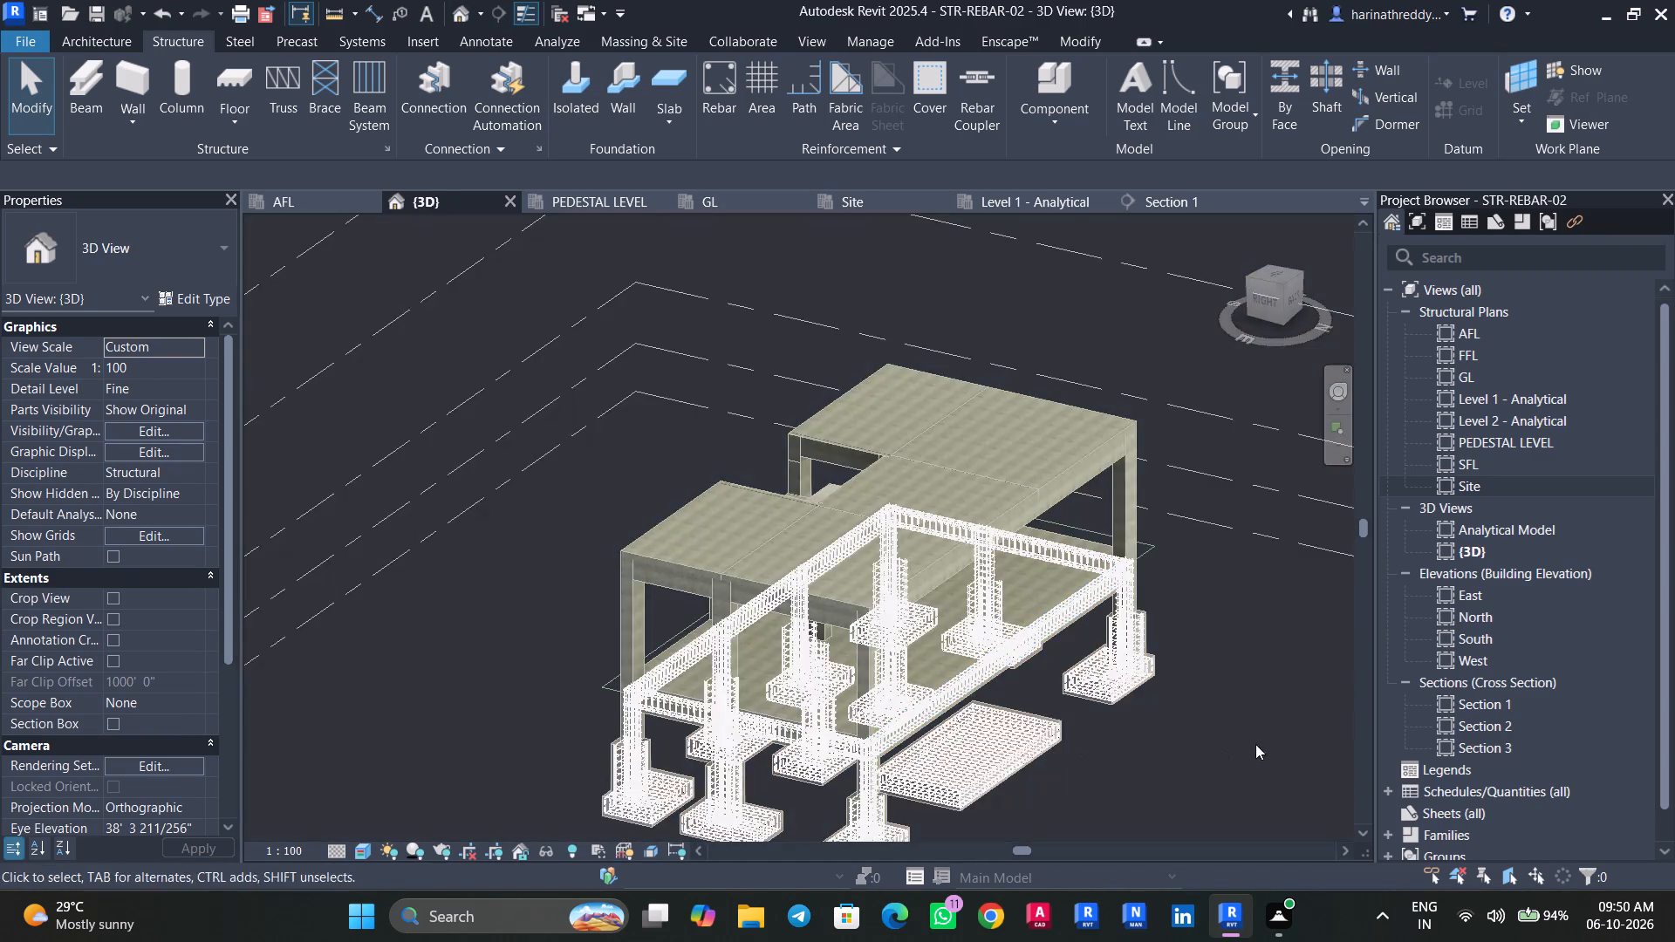
pyautogui.keyDown('shift'); pyautogui.moveTo(1274, 737); pyautogui.dragTo(1004, 625, button='middle'); pyautogui.keyUp('shift')
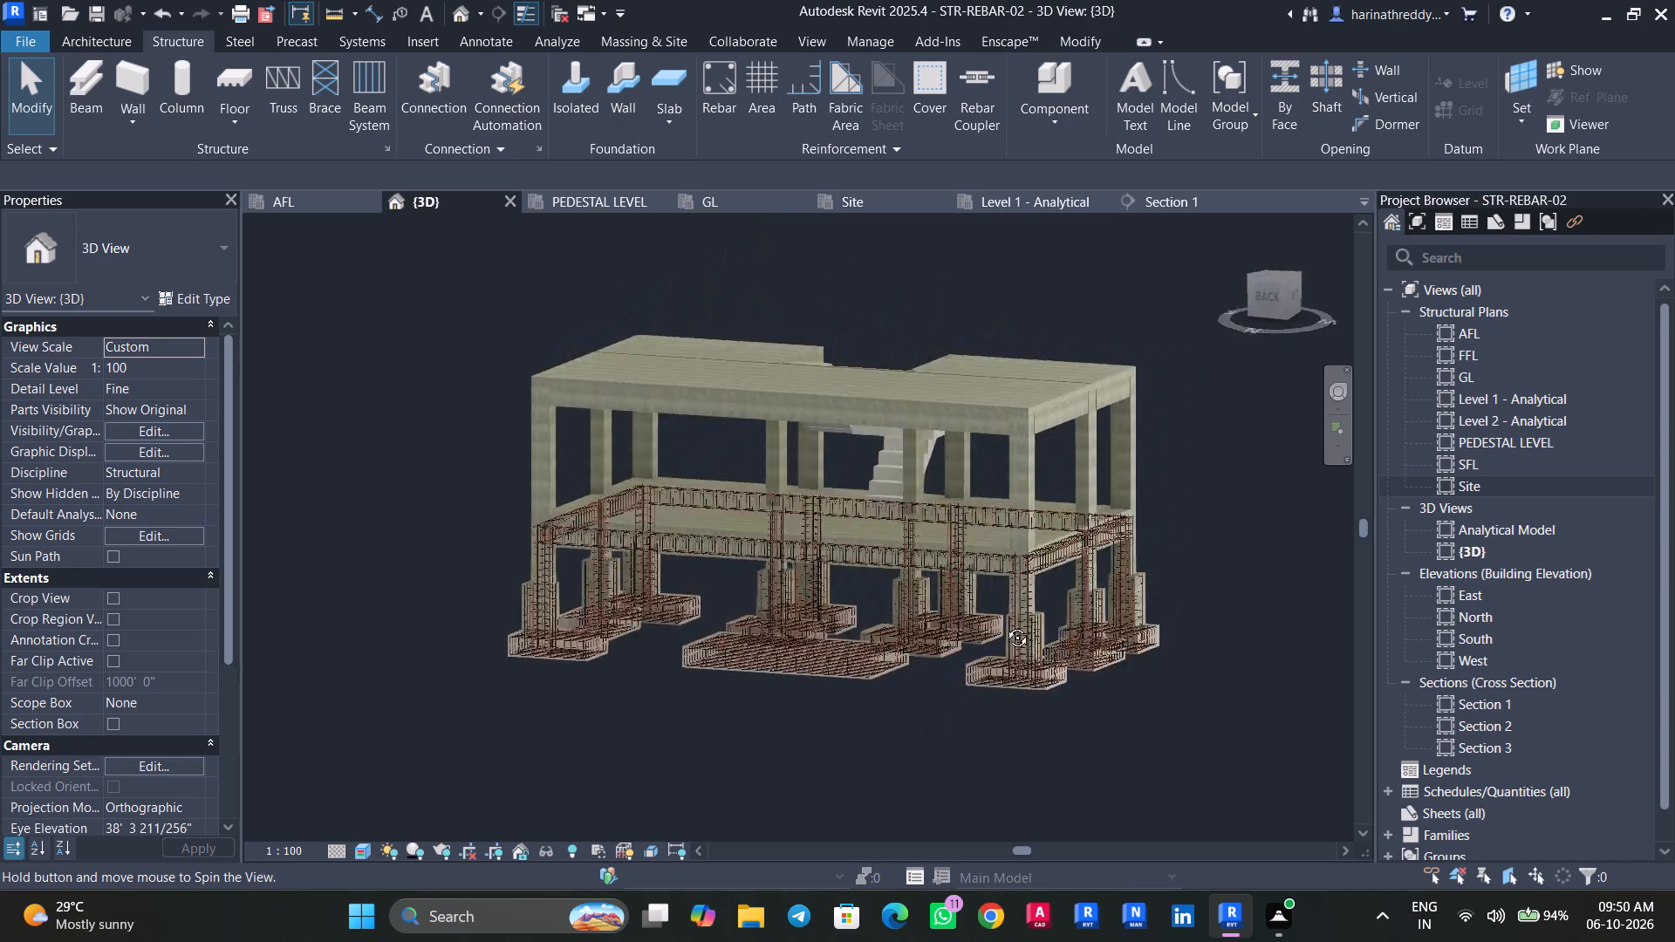
pyautogui.keyDown('shift'); pyautogui.moveTo(1004, 625); pyautogui.dragTo(988, 658, button='middle'); pyautogui.keyUp('shift')
pyautogui.keyDown('shift'); pyautogui.scroll(1, 1163, 412); pyautogui.keyUp('shift')
pyautogui.keyDown('shift'); pyautogui.scroll(-1, 1196, 365); pyautogui.keyUp('shift')
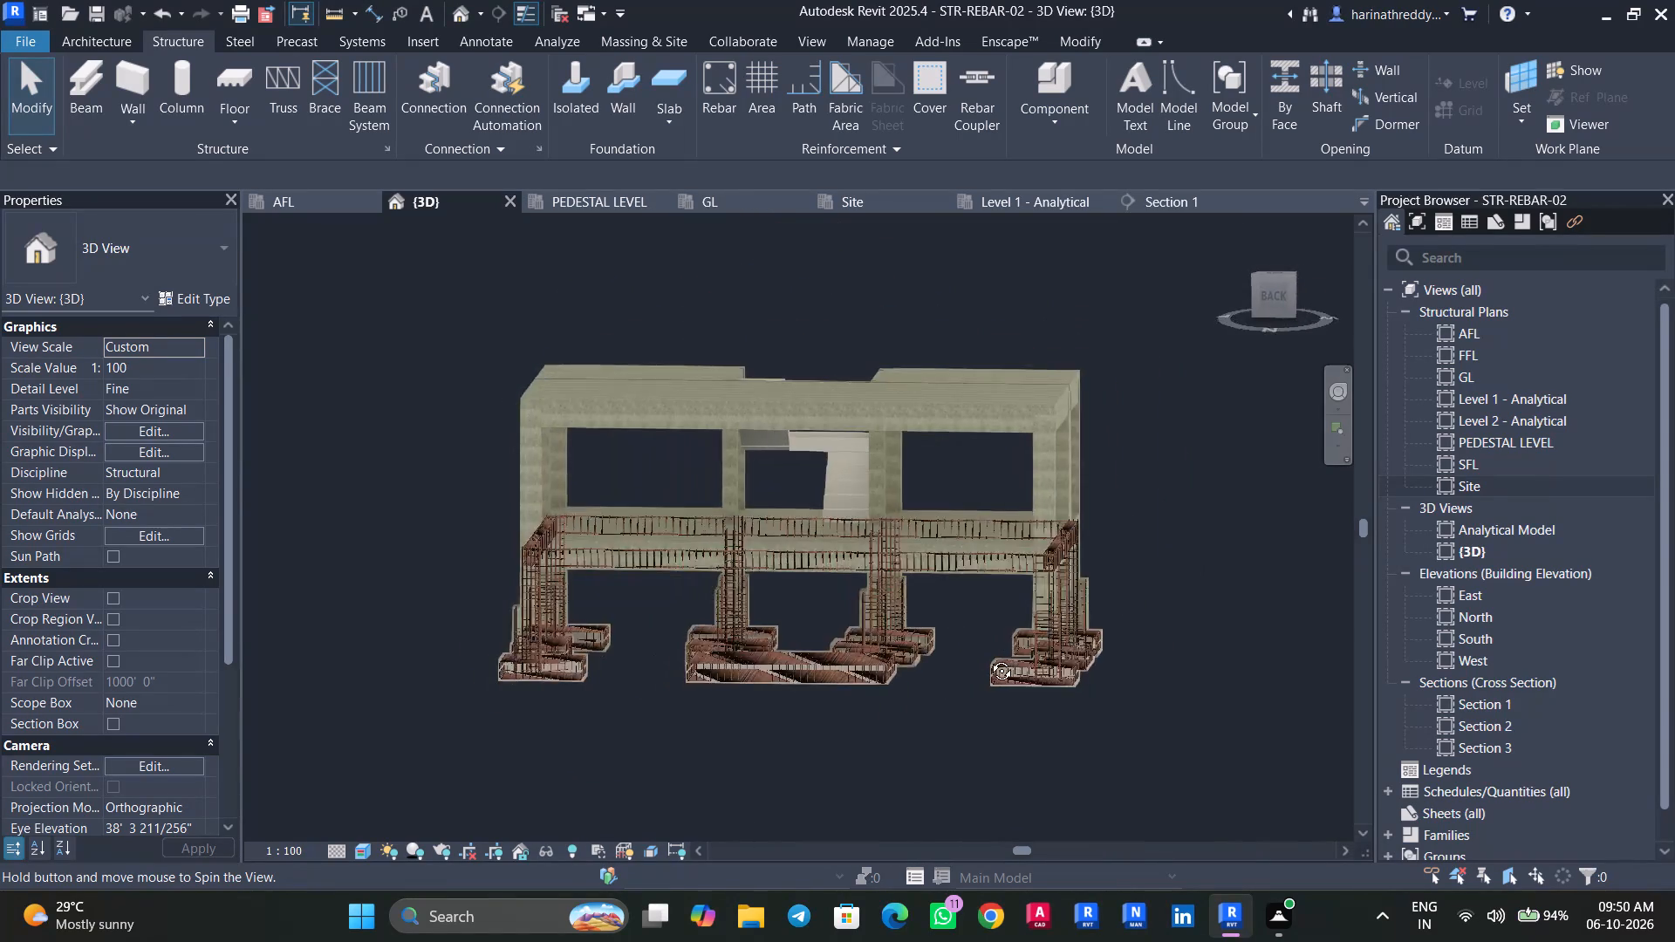
# Examine the rebar cages of a corner footing, its pedestal column and the adjoining GL-level beams in 3D.
pyautogui.keyDown('shift'); pyautogui.moveTo(988, 658); pyautogui.dragTo(814, 679, button='middle'); pyautogui.keyUp('shift')
pyautogui.scroll(11, 881, 560)
pyautogui.scroll(-1, 563, 573)
pyautogui.scroll(1, 623, 556)
pyautogui.moveTo(624, 556); pyautogui.dragTo(653, 778, button='middle')
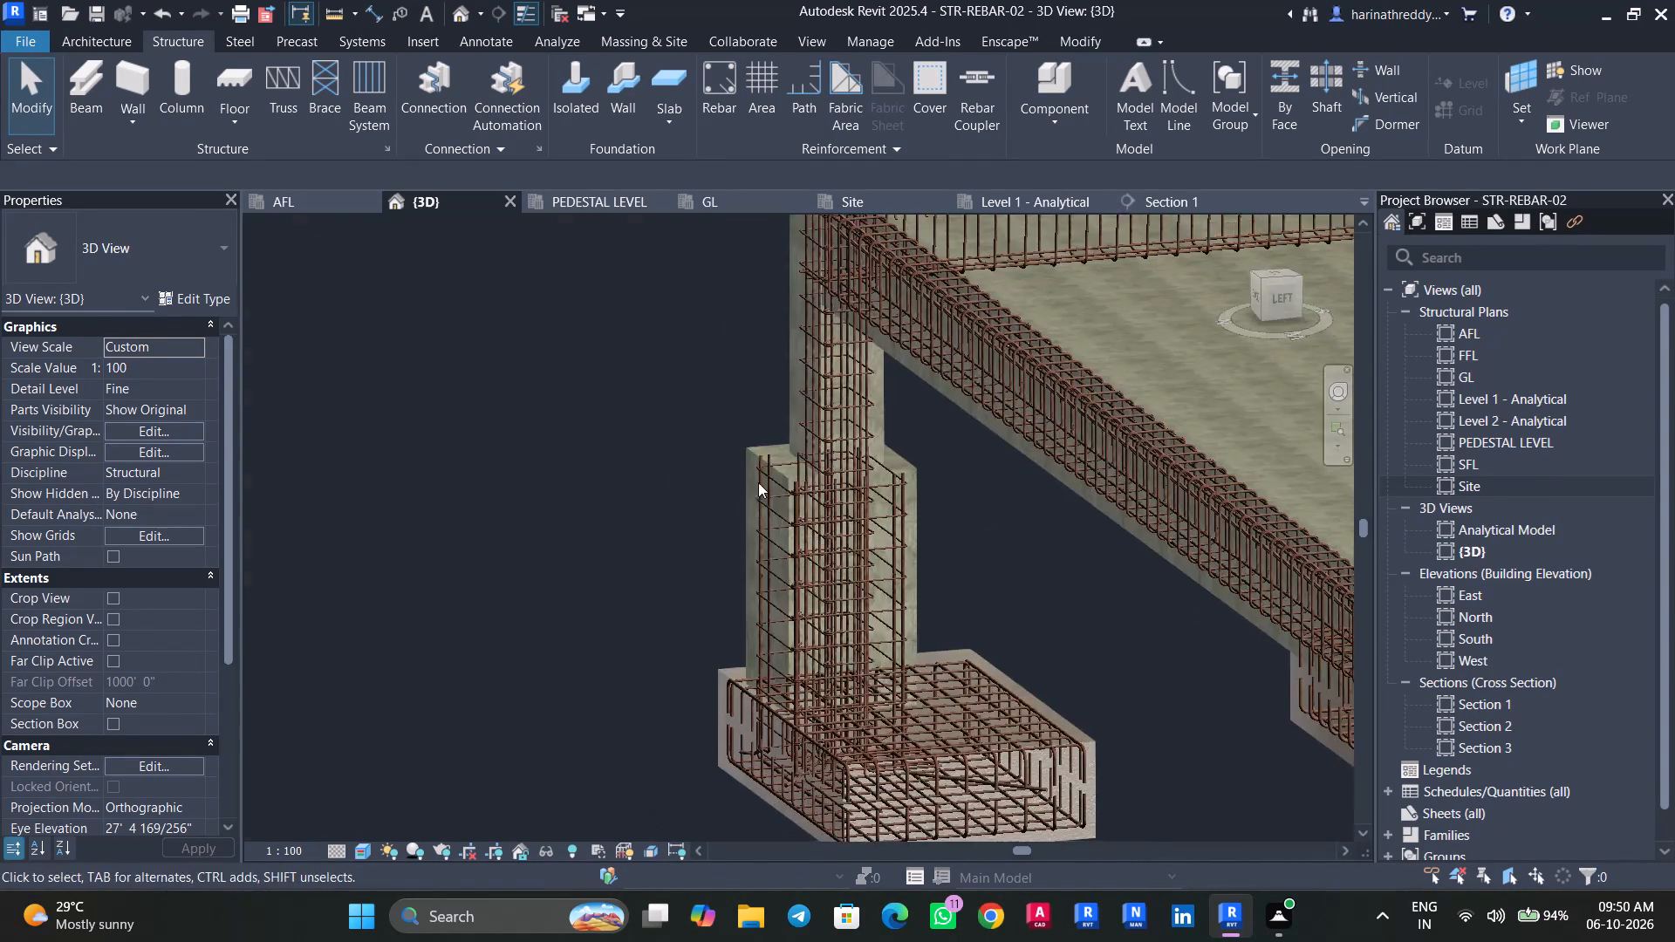
pyautogui.scroll(10, 858, 339)
pyautogui.keyDown('shift'); pyautogui.moveTo(638, 566); pyautogui.dragTo(677, 558, button='middle'); pyautogui.keyUp('shift')
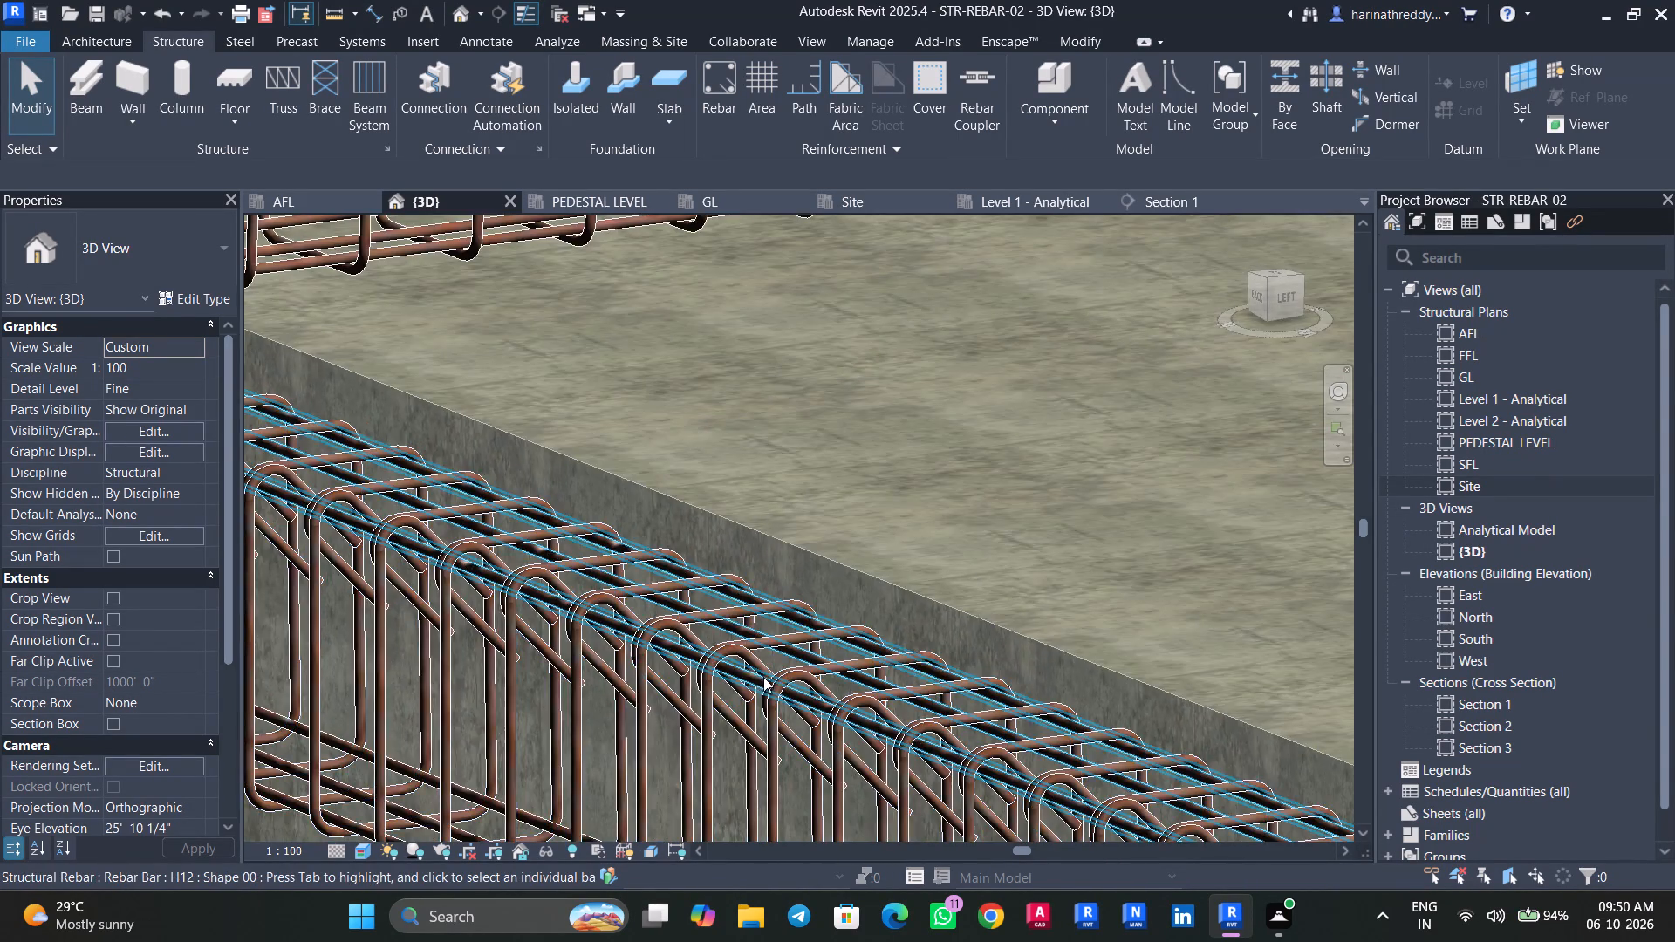
pyautogui.scroll(-10, 558, 631)
pyautogui.moveTo(714, 536); pyautogui.dragTo(1054, 256, button='middle')
pyautogui.scroll(4, 509, 572)
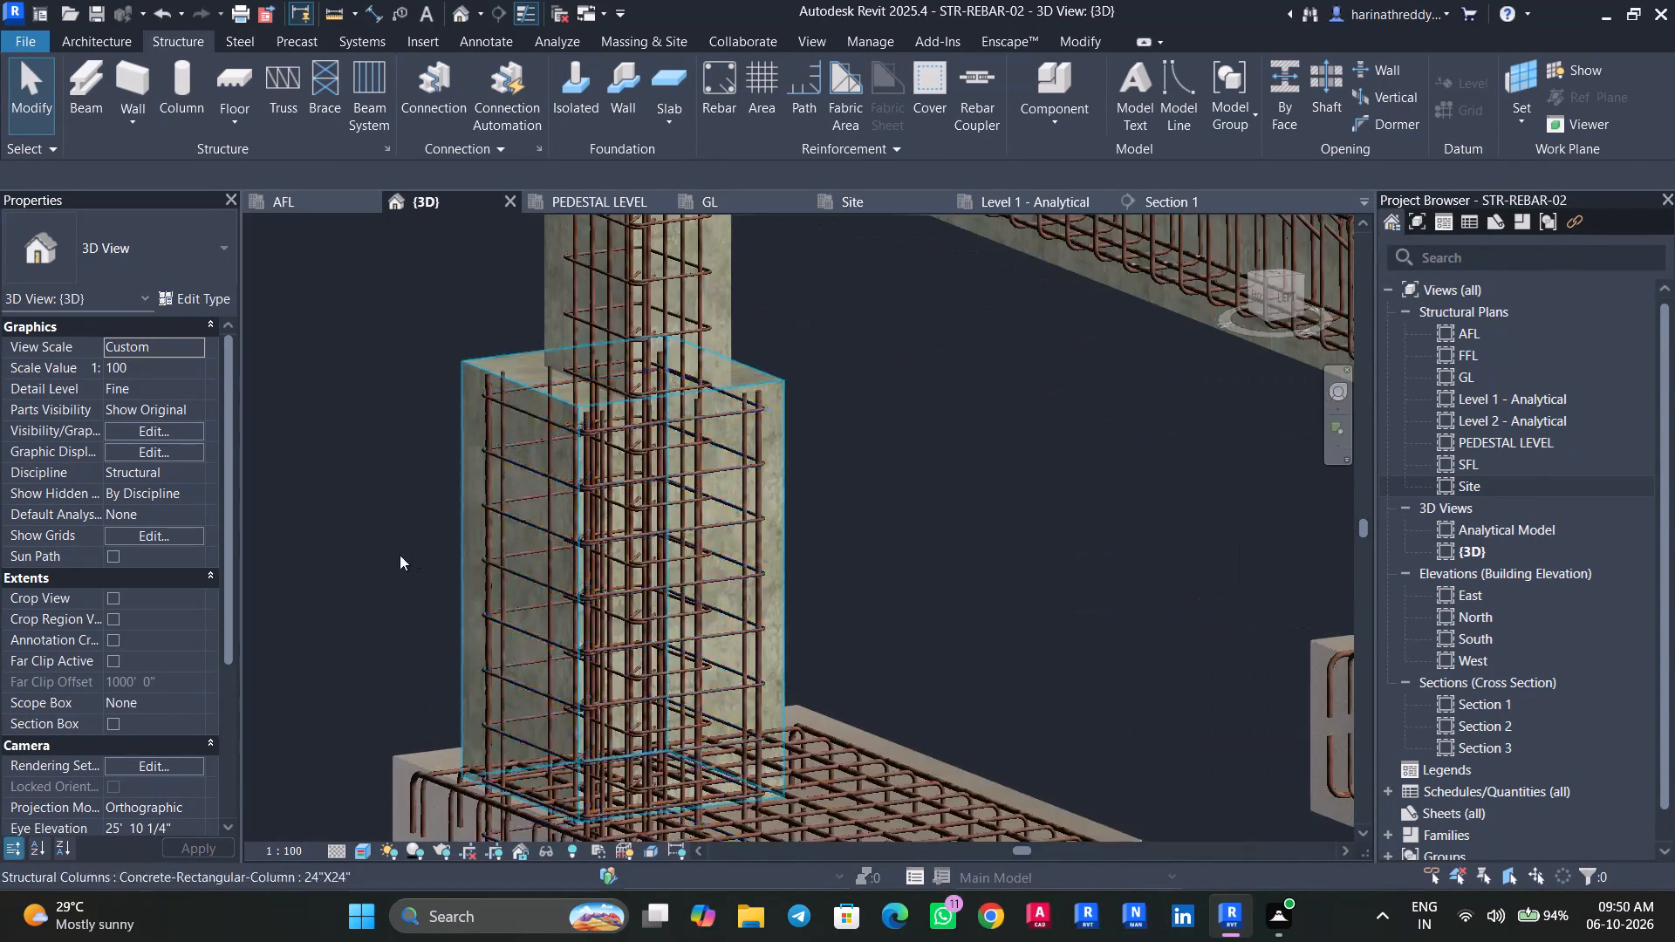
pyautogui.scroll(-4, 399, 554)
pyautogui.moveTo(399, 554); pyautogui.dragTo(442, 642, button='middle')
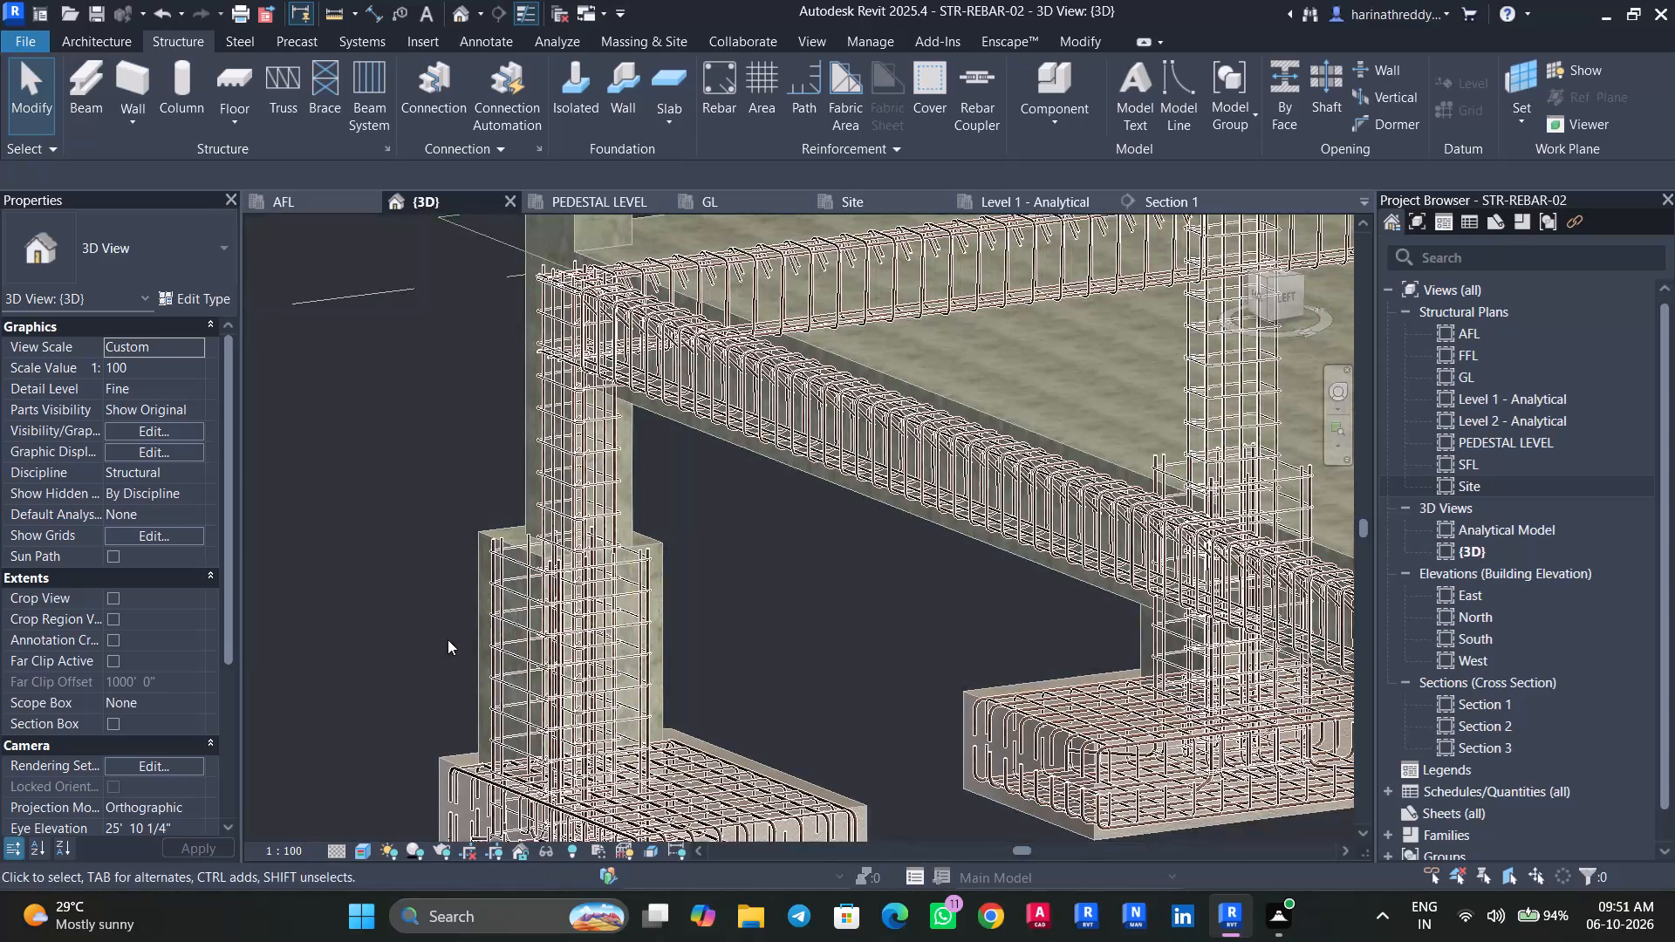
pyautogui.scroll(1, 694, 512)
# Create a section in the GL plan cutting across the grid G beam between grids 3 and 4, looking toward grid 3.
pyautogui.click(282, 203)
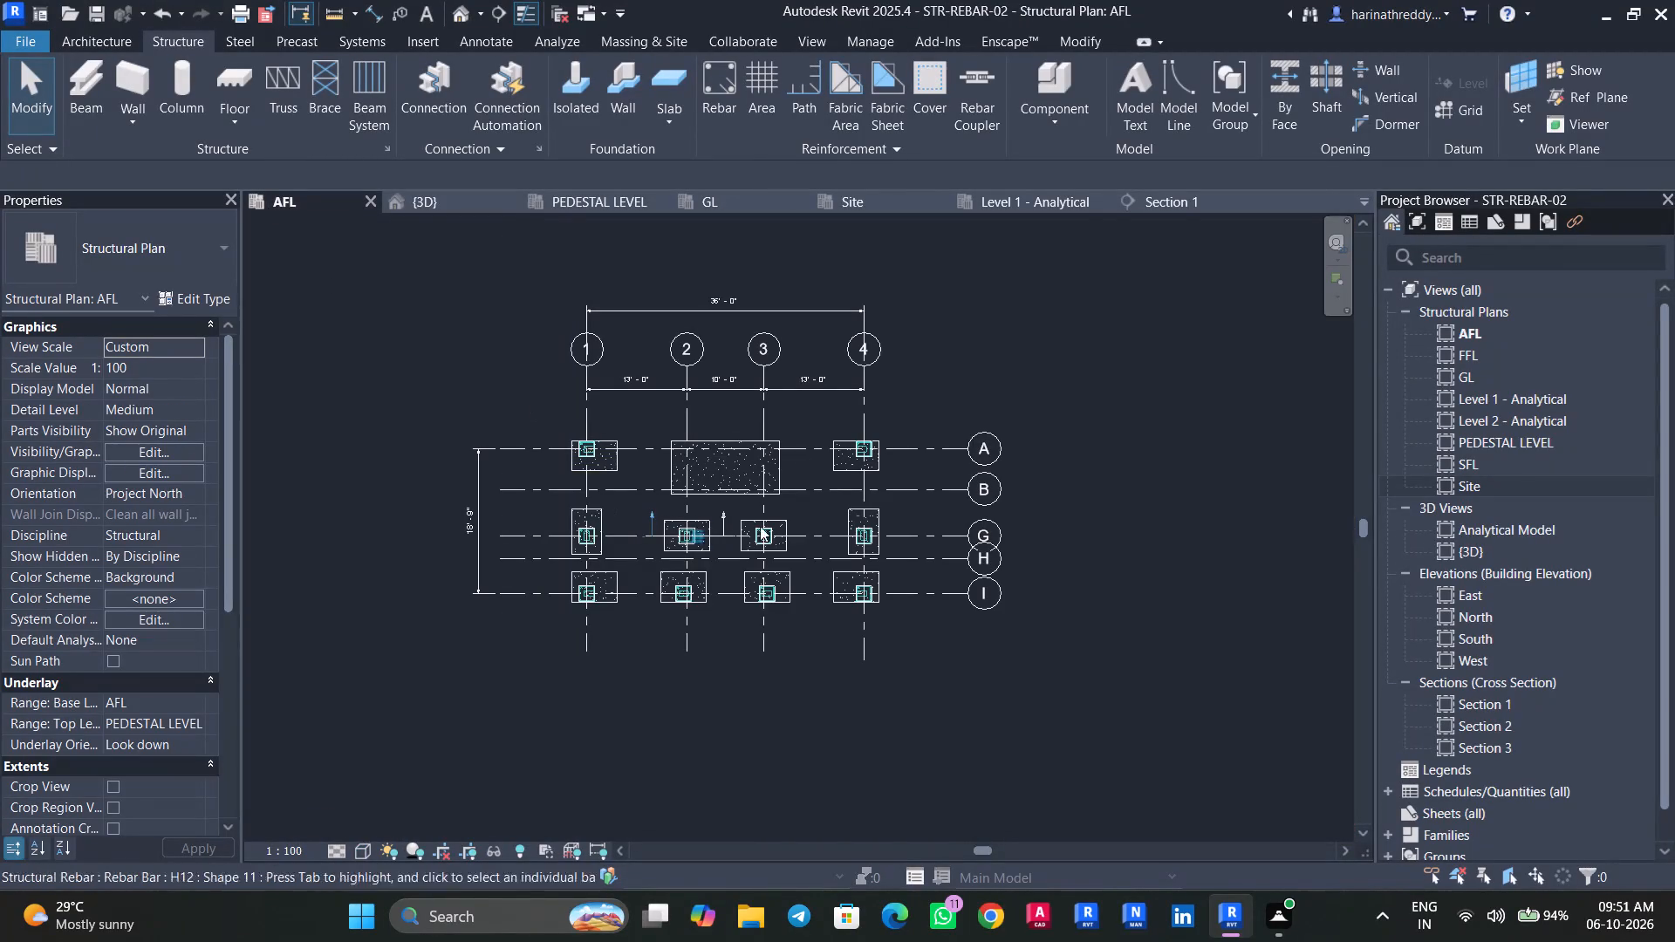
pyautogui.click(744, 208)
pyautogui.scroll(4, 607, 462)
pyautogui.moveTo(615, 466); pyautogui.dragTo(742, 644, button='middle')
pyautogui.scroll(-10, 745, 635)
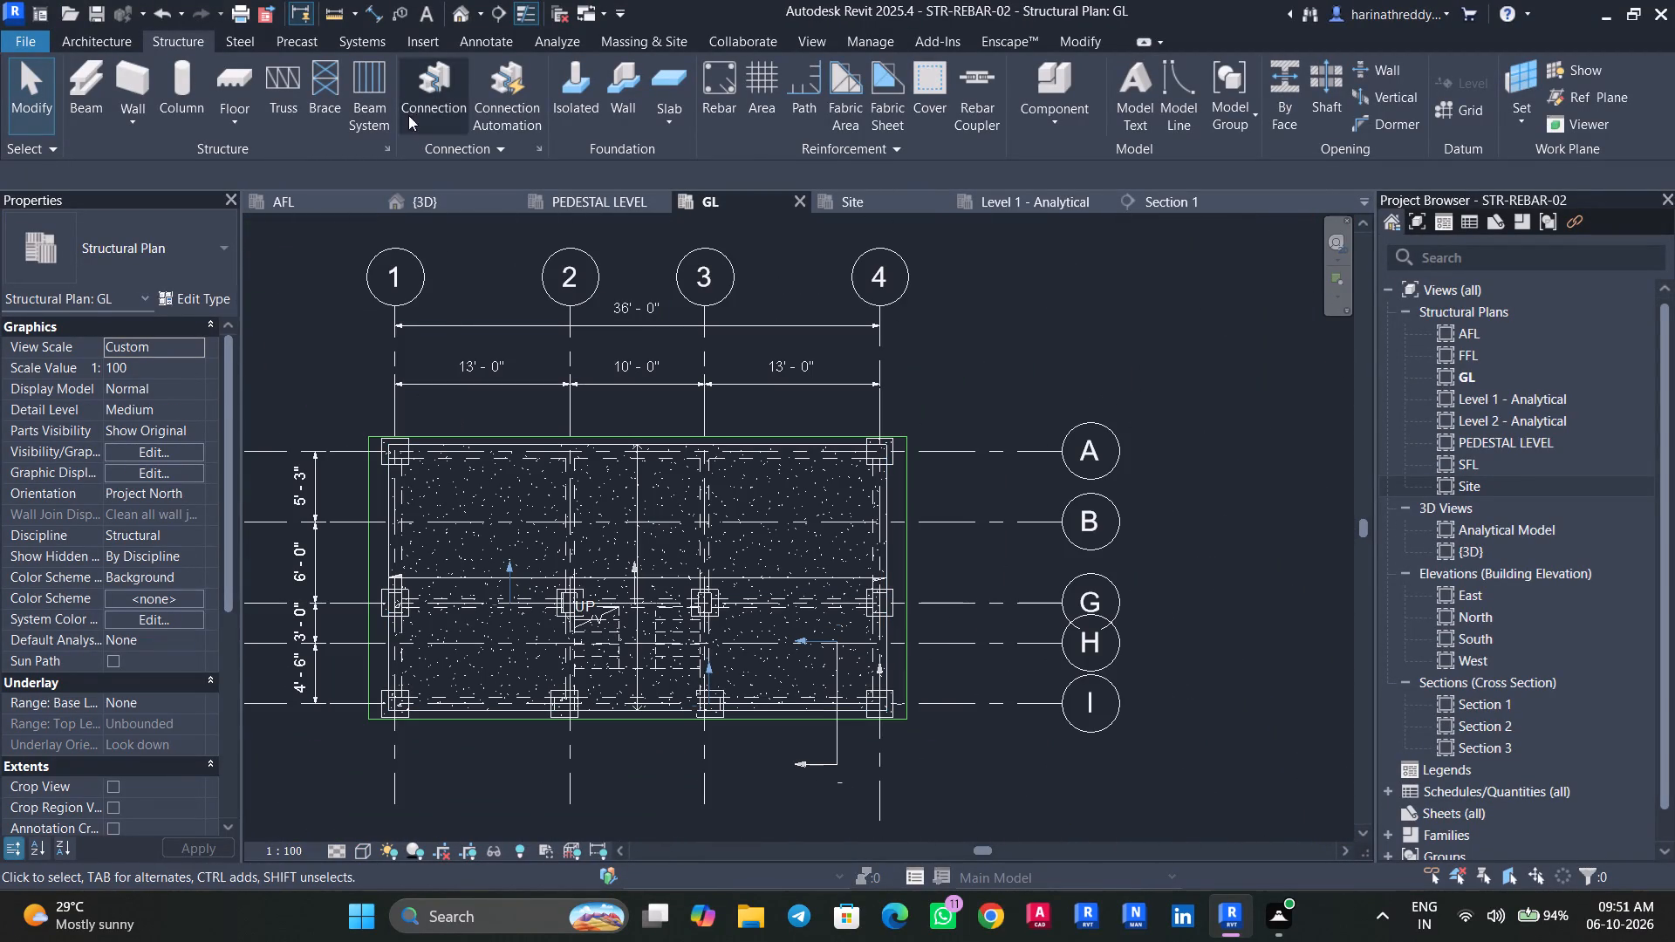
pyautogui.click(499, 18)
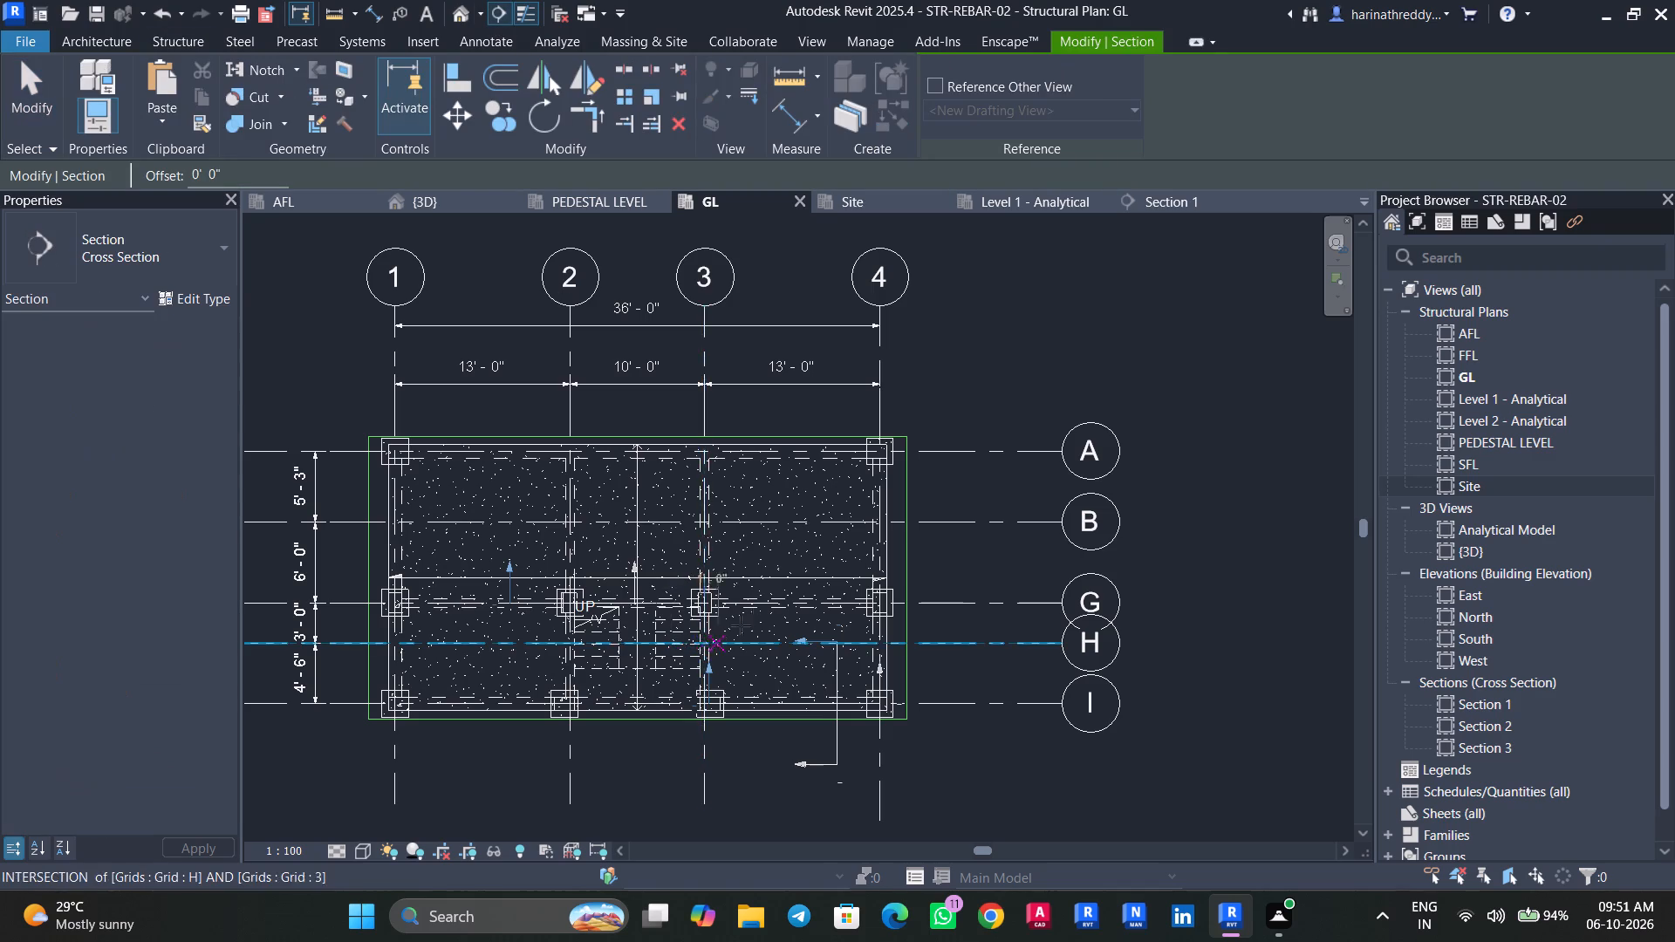
pyautogui.scroll(1, 753, 617)
pyautogui.scroll(-1, 753, 617)
pyautogui.scroll(6, 753, 617)
pyautogui.click(819, 629)
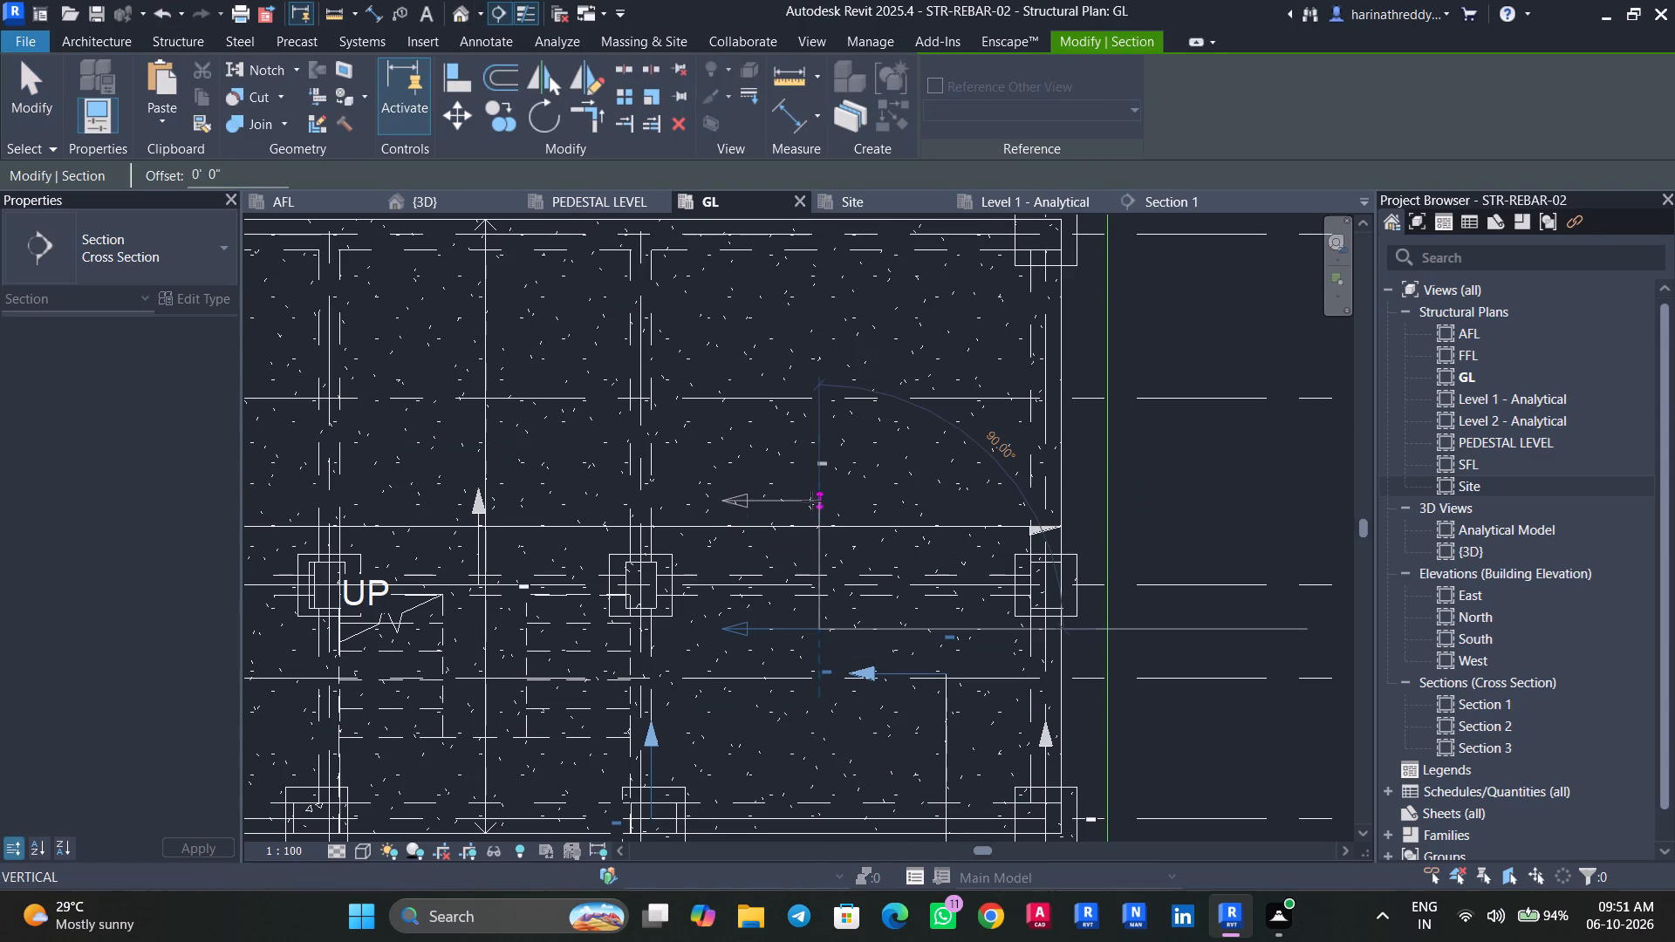
pyautogui.click(811, 501)
pyautogui.press('Escape')
pyautogui.press('Escape')
pyautogui.press('Escape')
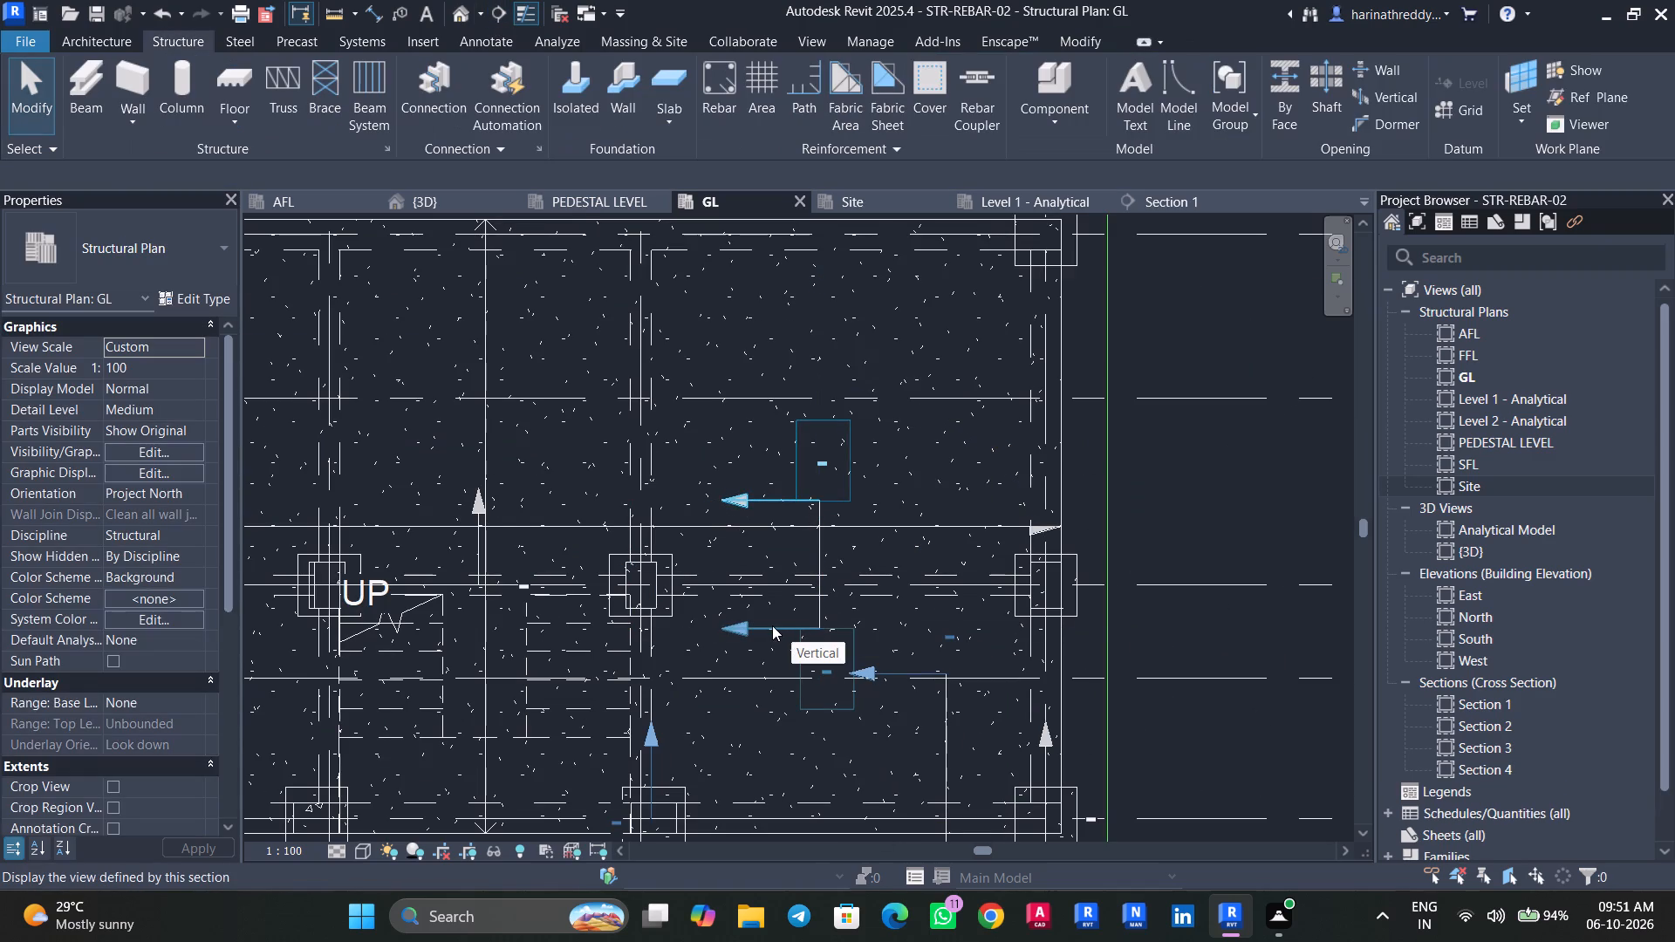
# Shorten the new section's far clip offset to about 3'-5" and open its section view.
pyautogui.press('Tab')
pyautogui.press('Tab')
pyautogui.press('Tab')
pyautogui.press('Tab')
pyautogui.click(772, 625)
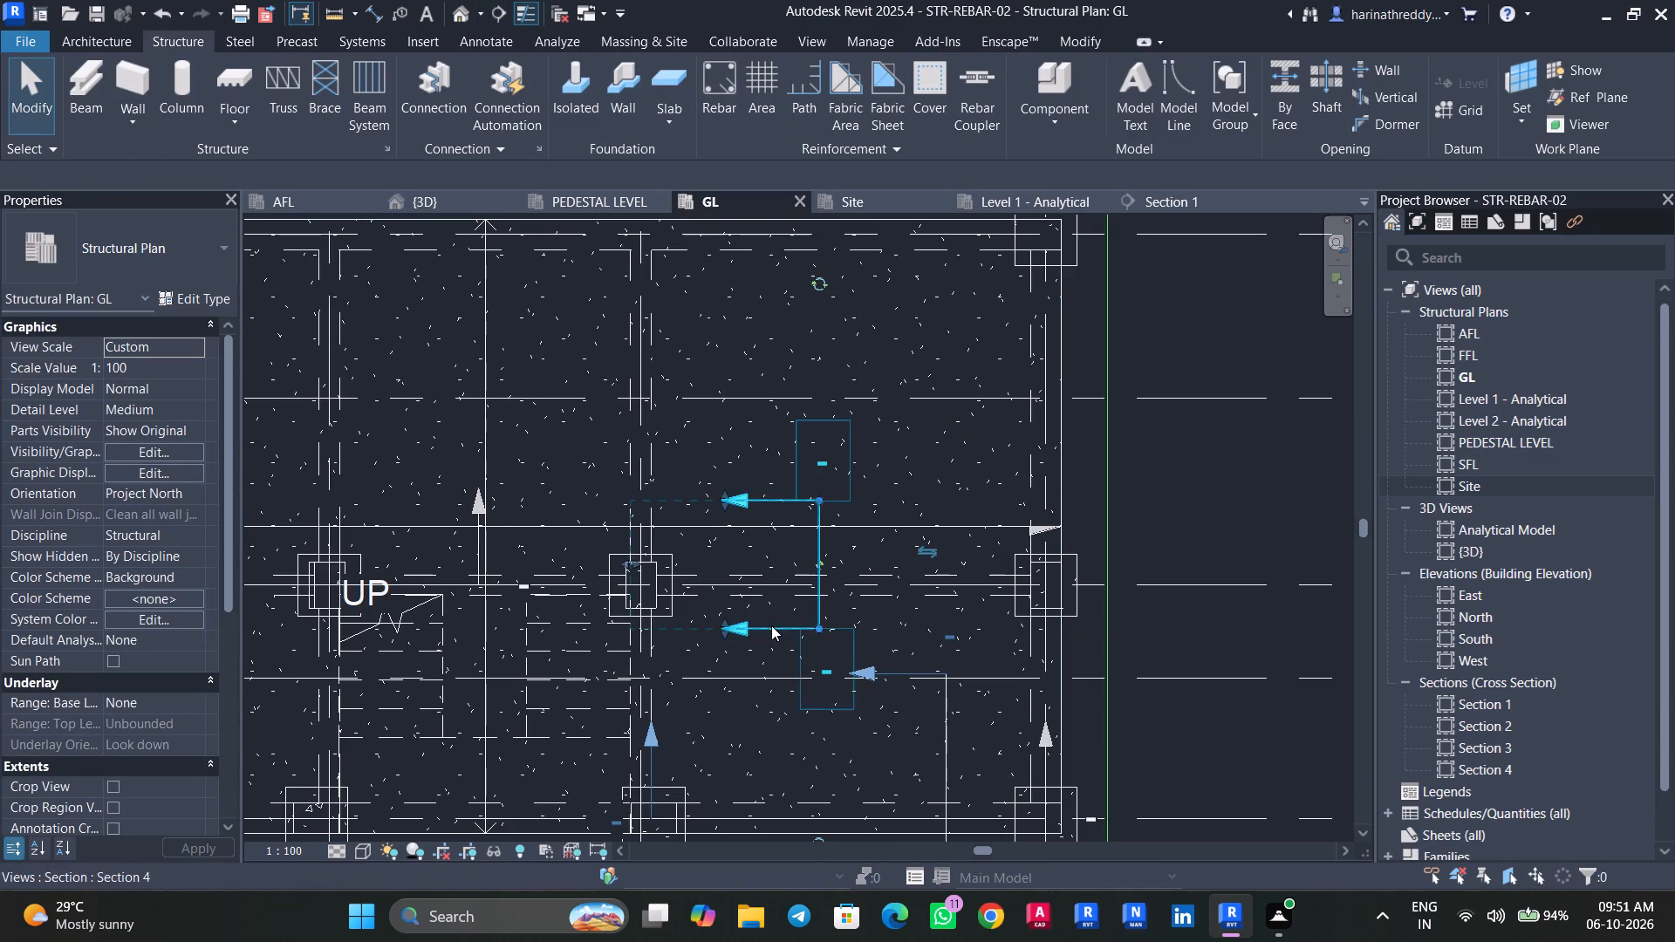
pyautogui.moveTo(628, 563); pyautogui.dragTo(709, 571)
pyautogui.rightClick(763, 630)
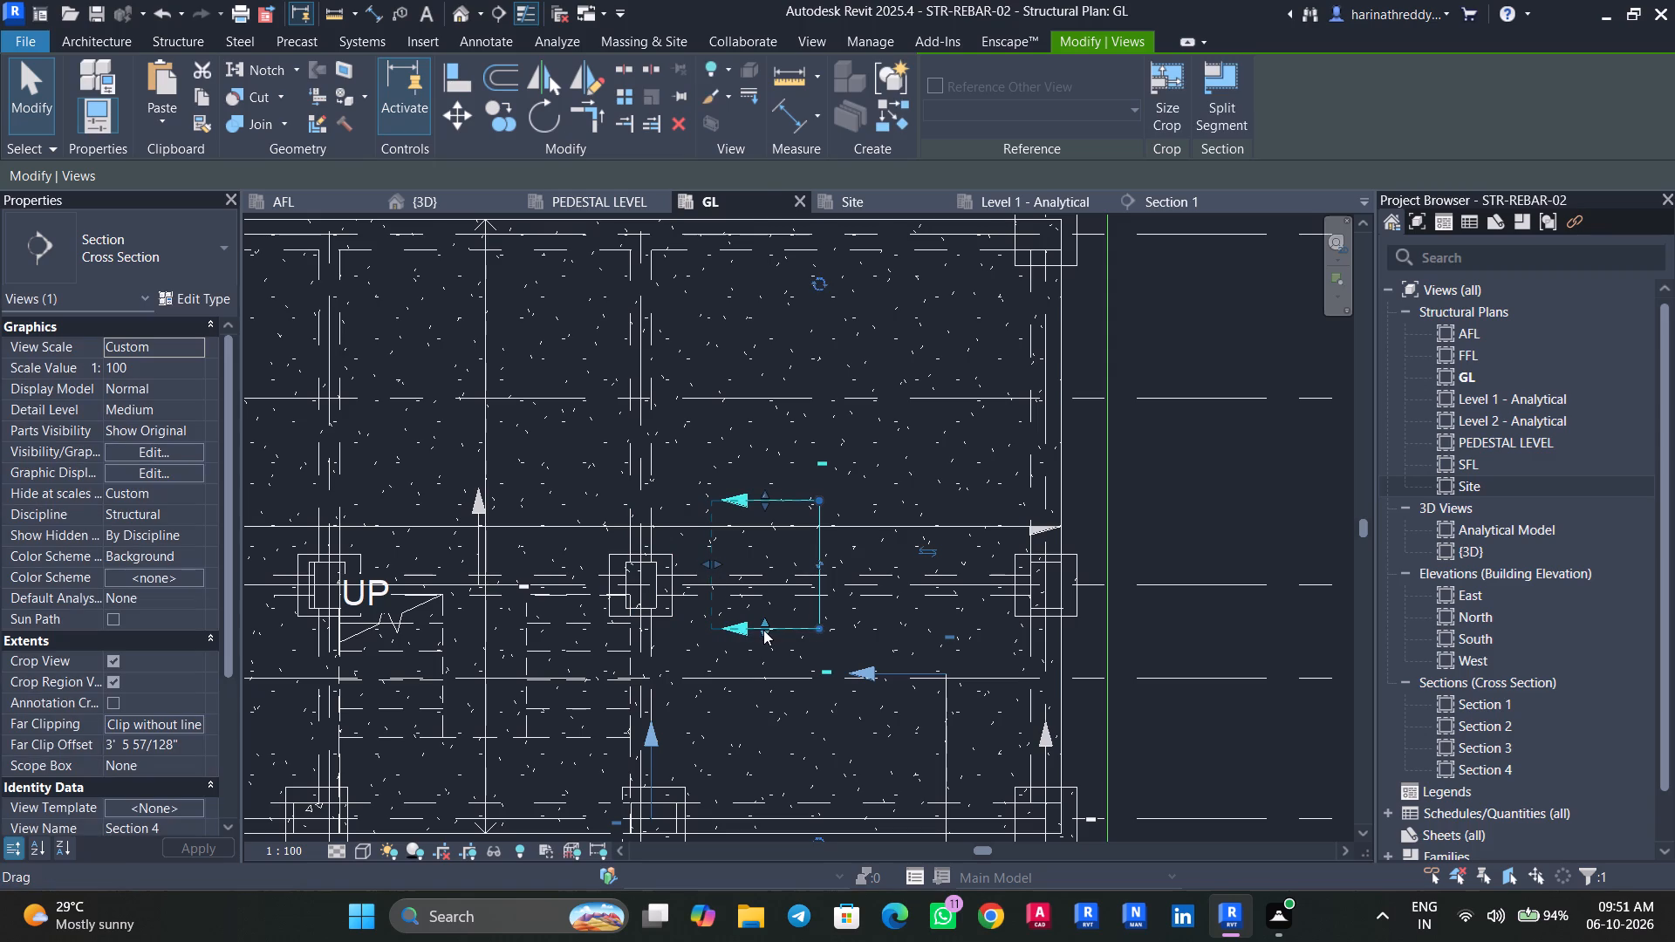
pyautogui.click(848, 133)
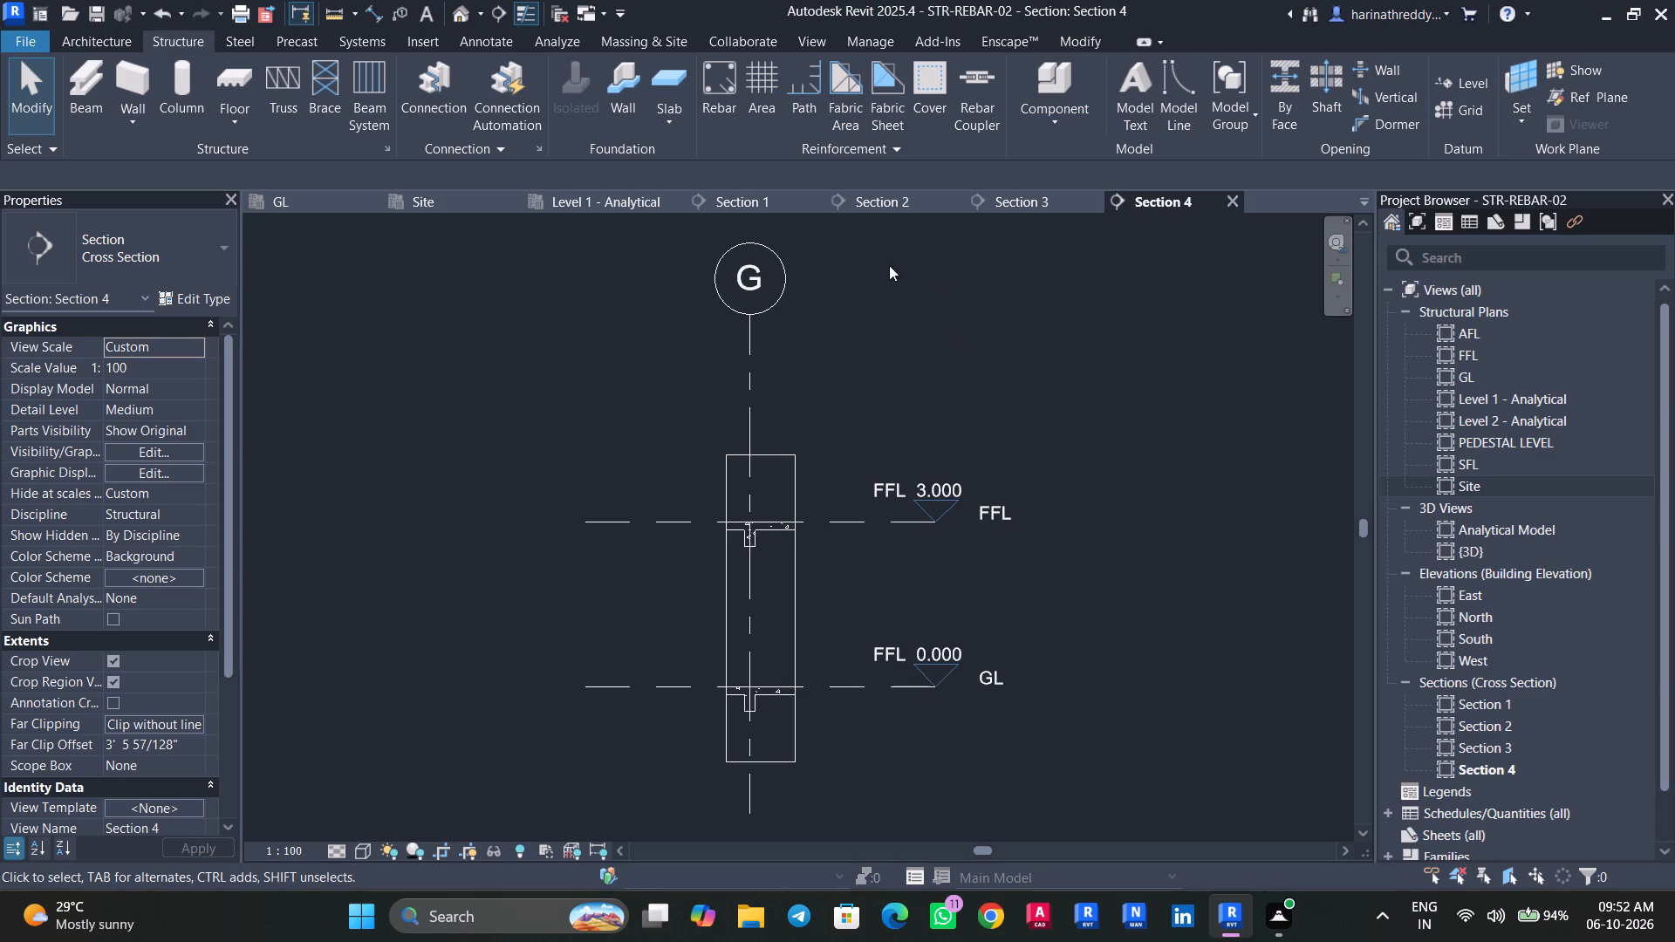
# Examine the 200X450 beam below the GL slab at grid G in the new section view.
pyautogui.scroll(11, 740, 749)
pyautogui.scroll(-1, 734, 720)
pyautogui.scroll(1, 734, 720)
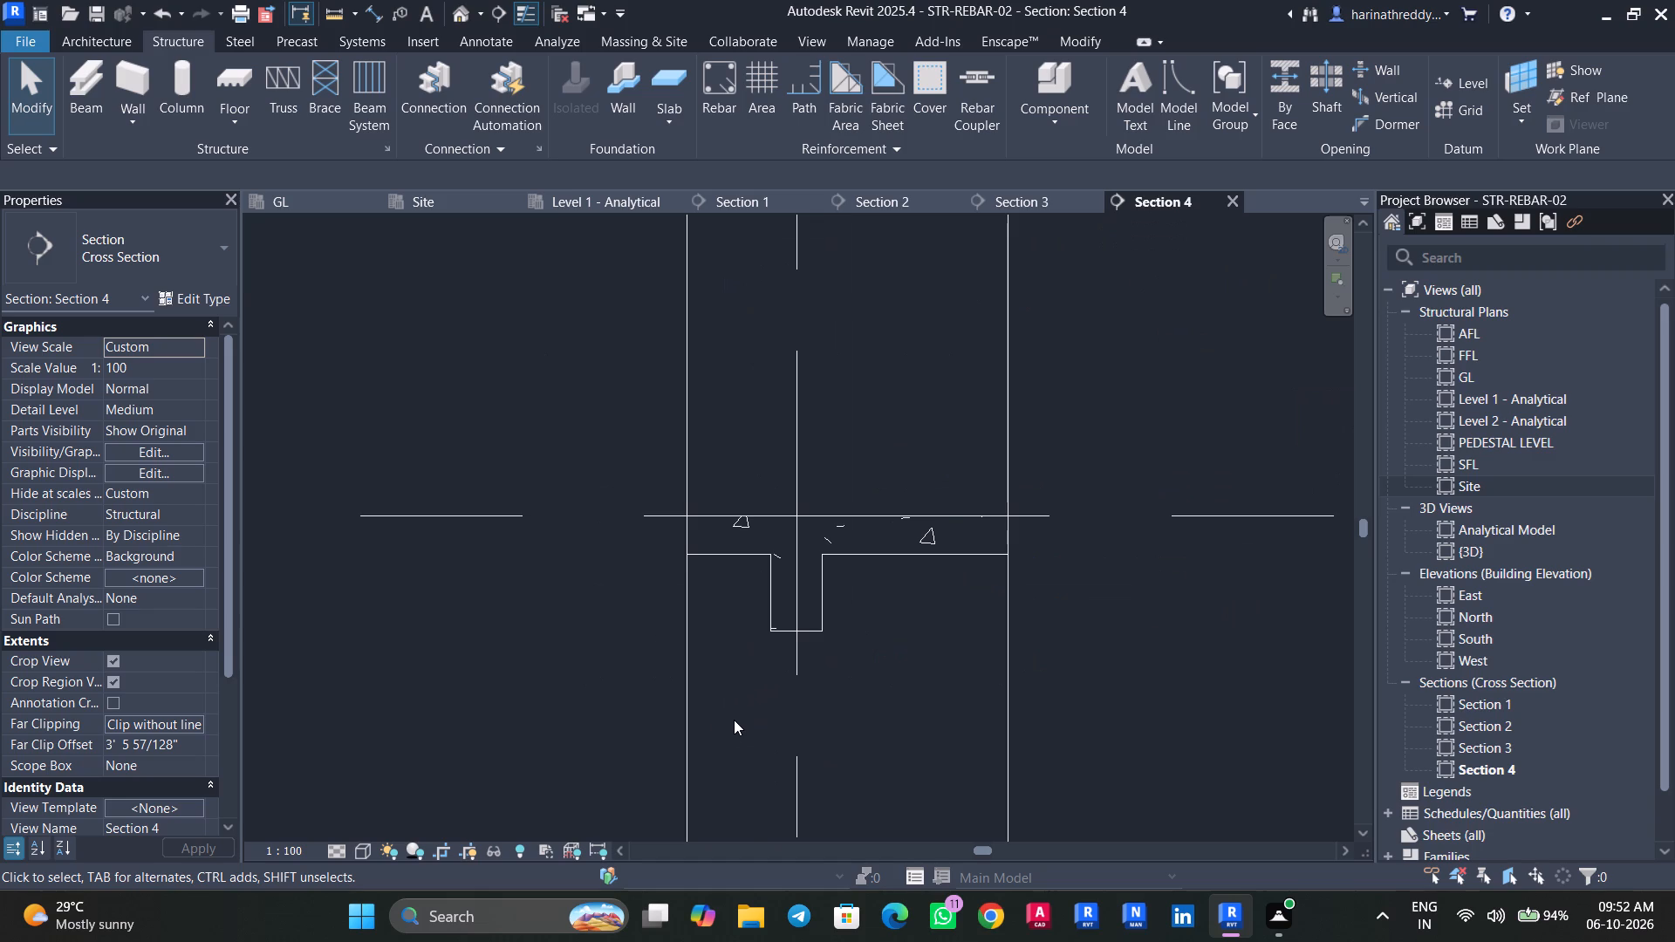
pyautogui.click(827, 597)
pyautogui.scroll(5, 808, 596)
pyautogui.scroll(-1, 808, 596)
pyautogui.scroll(3, 808, 596)
pyautogui.press('Escape')
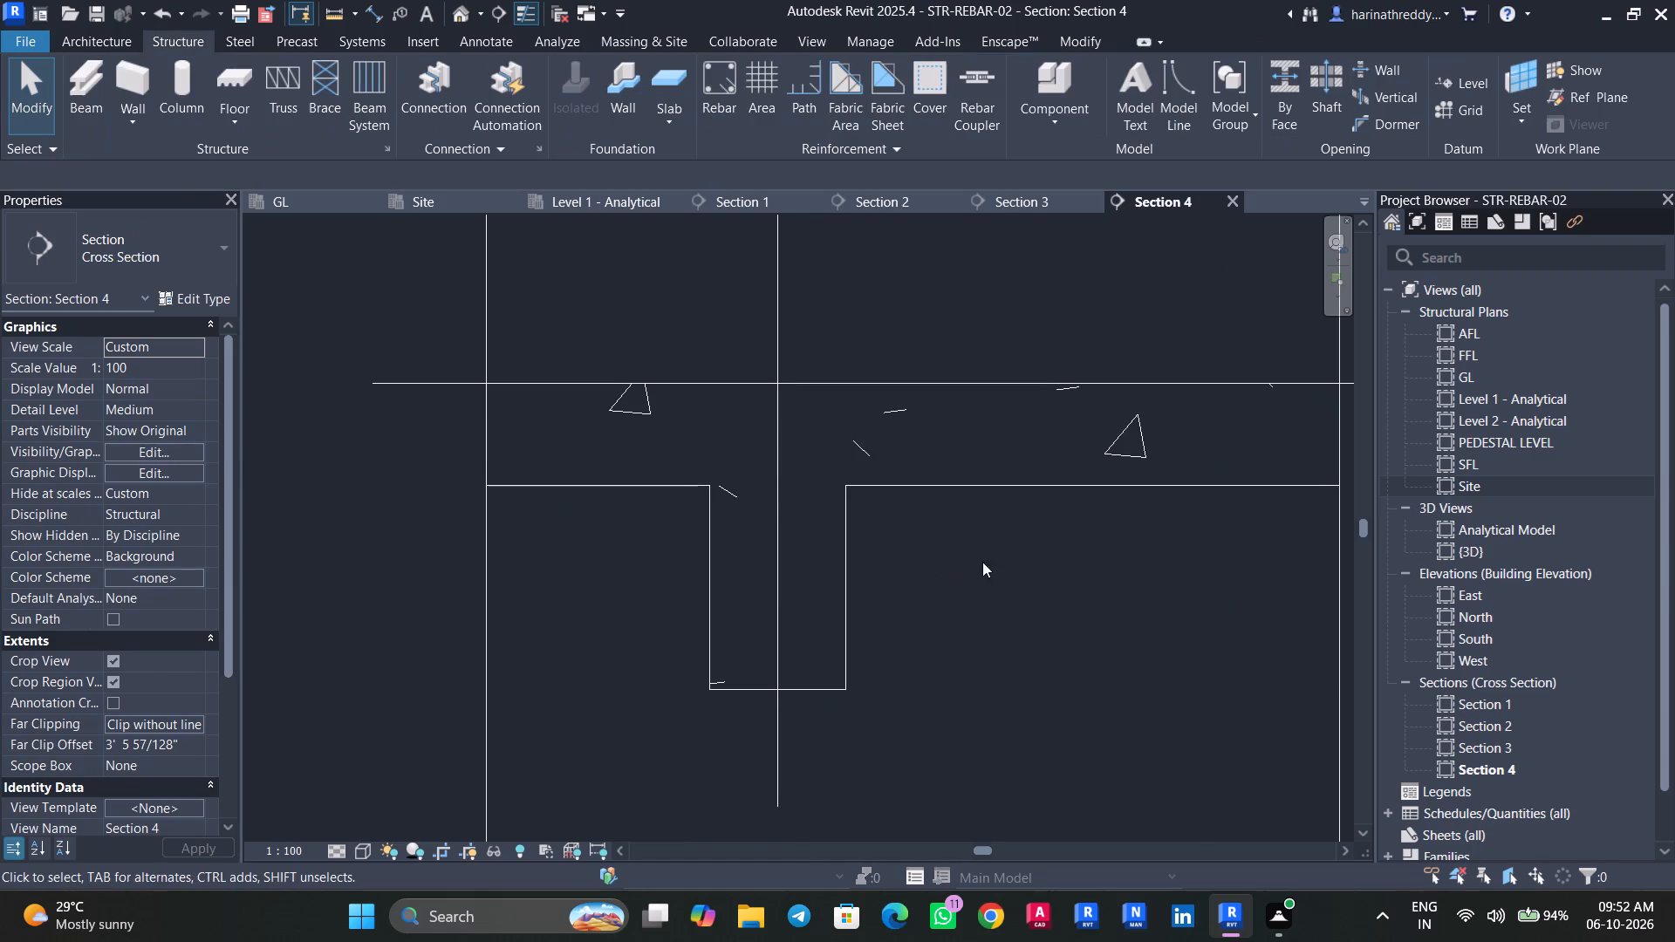
pyautogui.press('Escape')
pyautogui.click(840, 618)
pyautogui.moveTo(909, 669); pyautogui.dragTo(899, 624, button='middle')
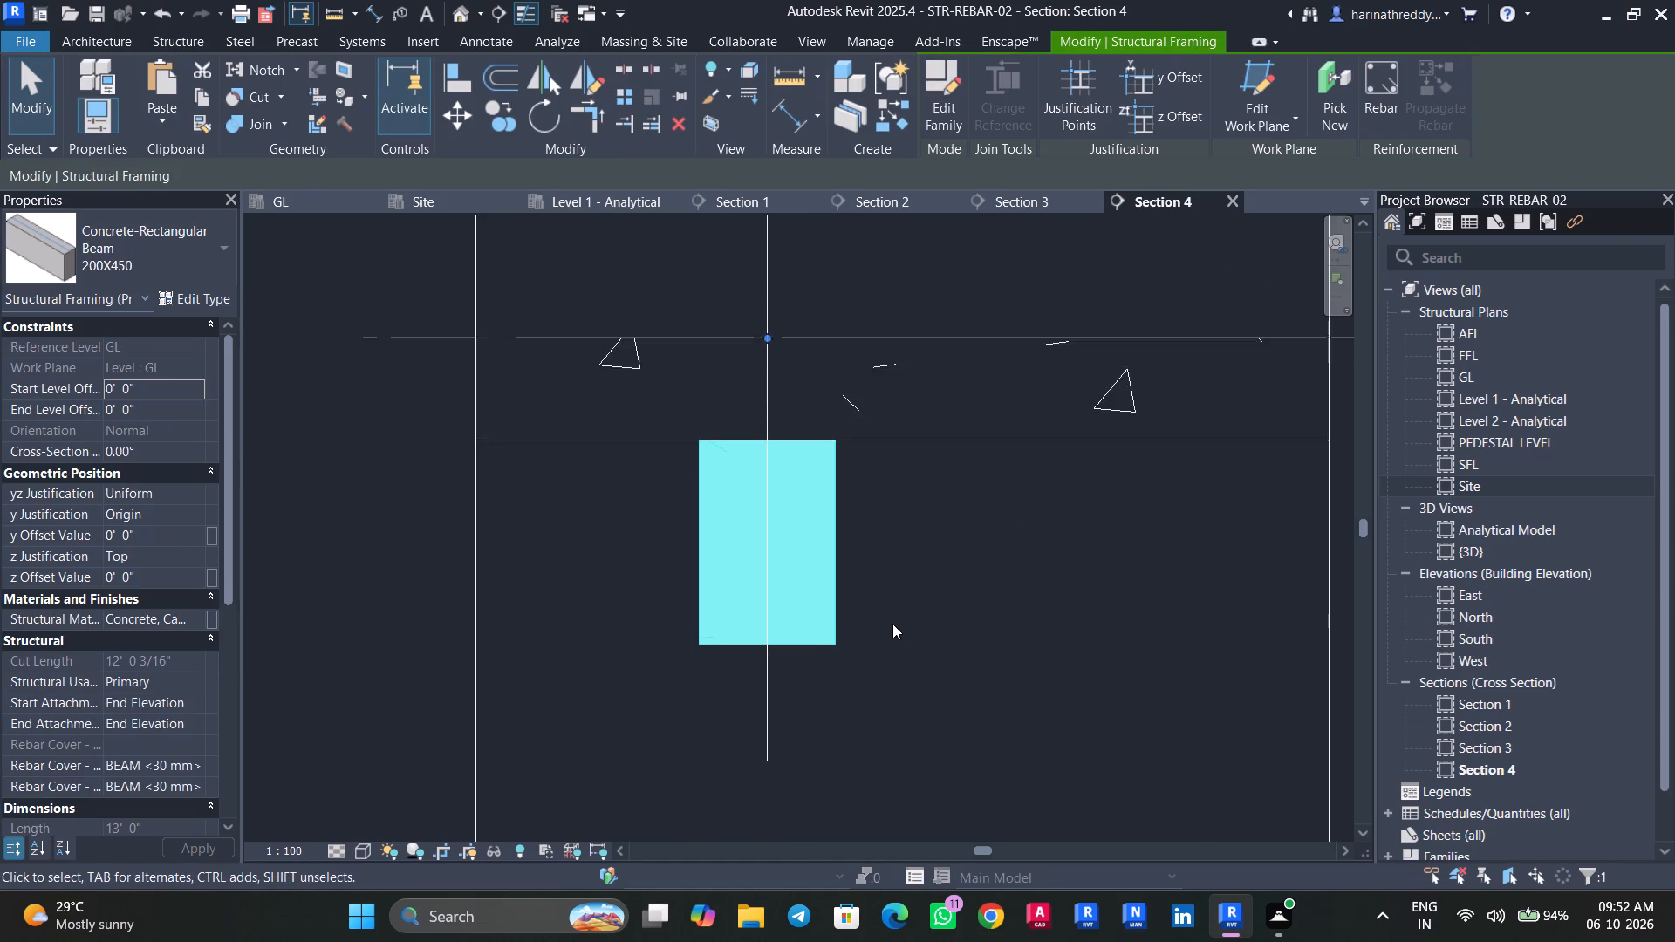
pyautogui.scroll(5, 891, 624)
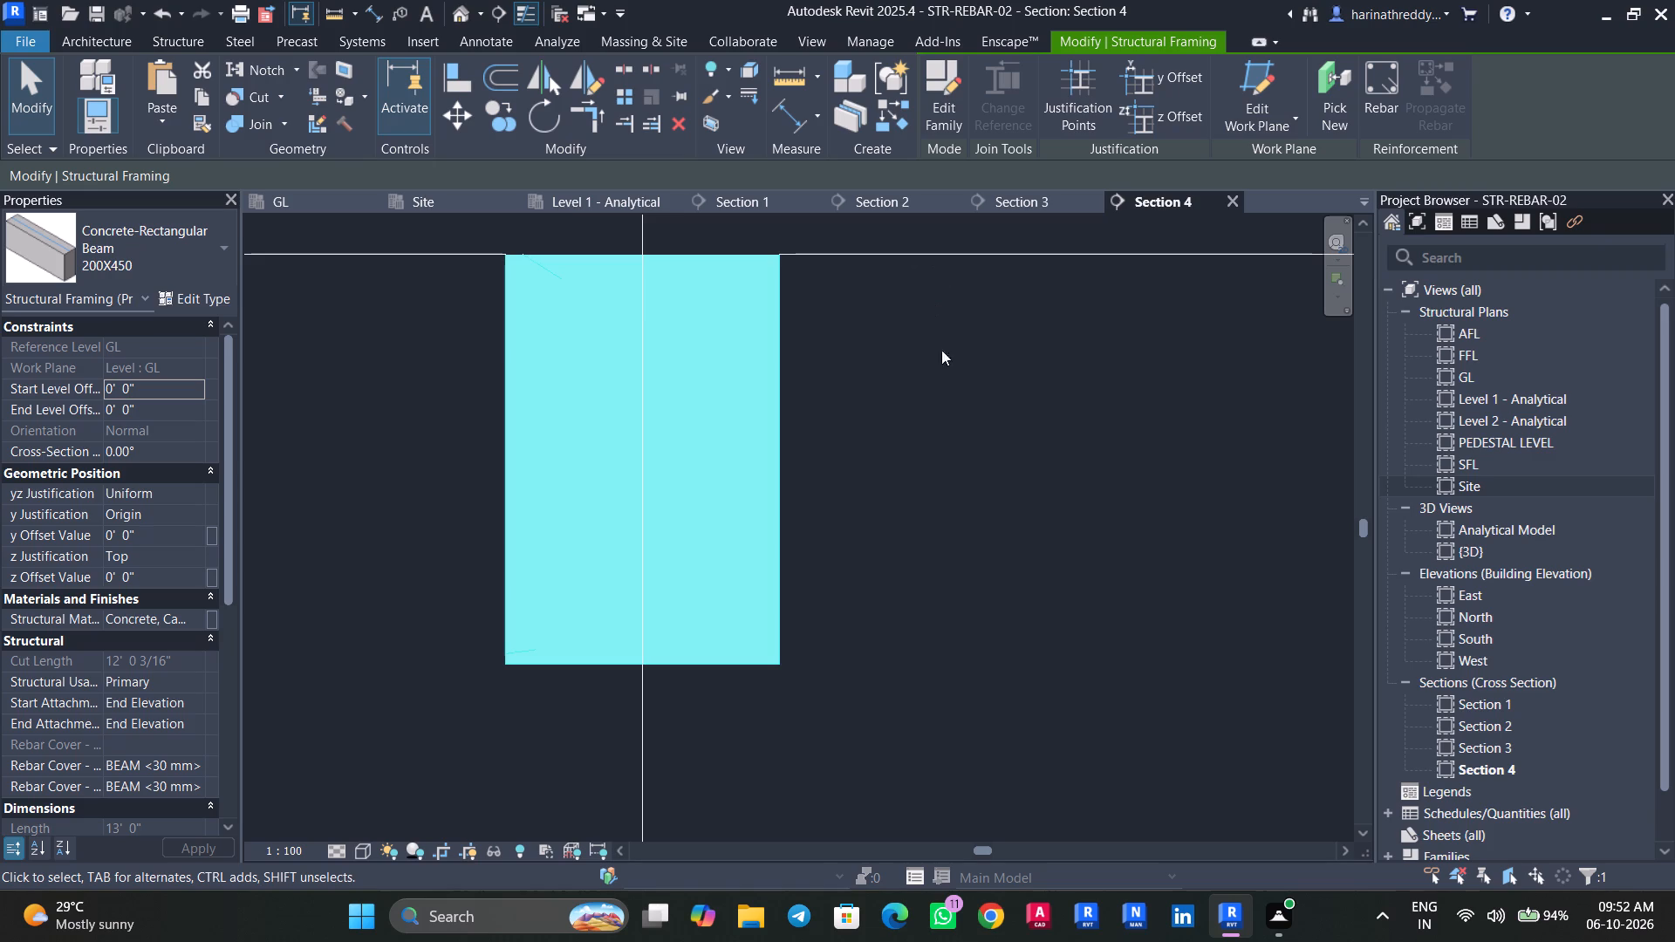
pyautogui.press('Escape')
pyautogui.press('Escape')
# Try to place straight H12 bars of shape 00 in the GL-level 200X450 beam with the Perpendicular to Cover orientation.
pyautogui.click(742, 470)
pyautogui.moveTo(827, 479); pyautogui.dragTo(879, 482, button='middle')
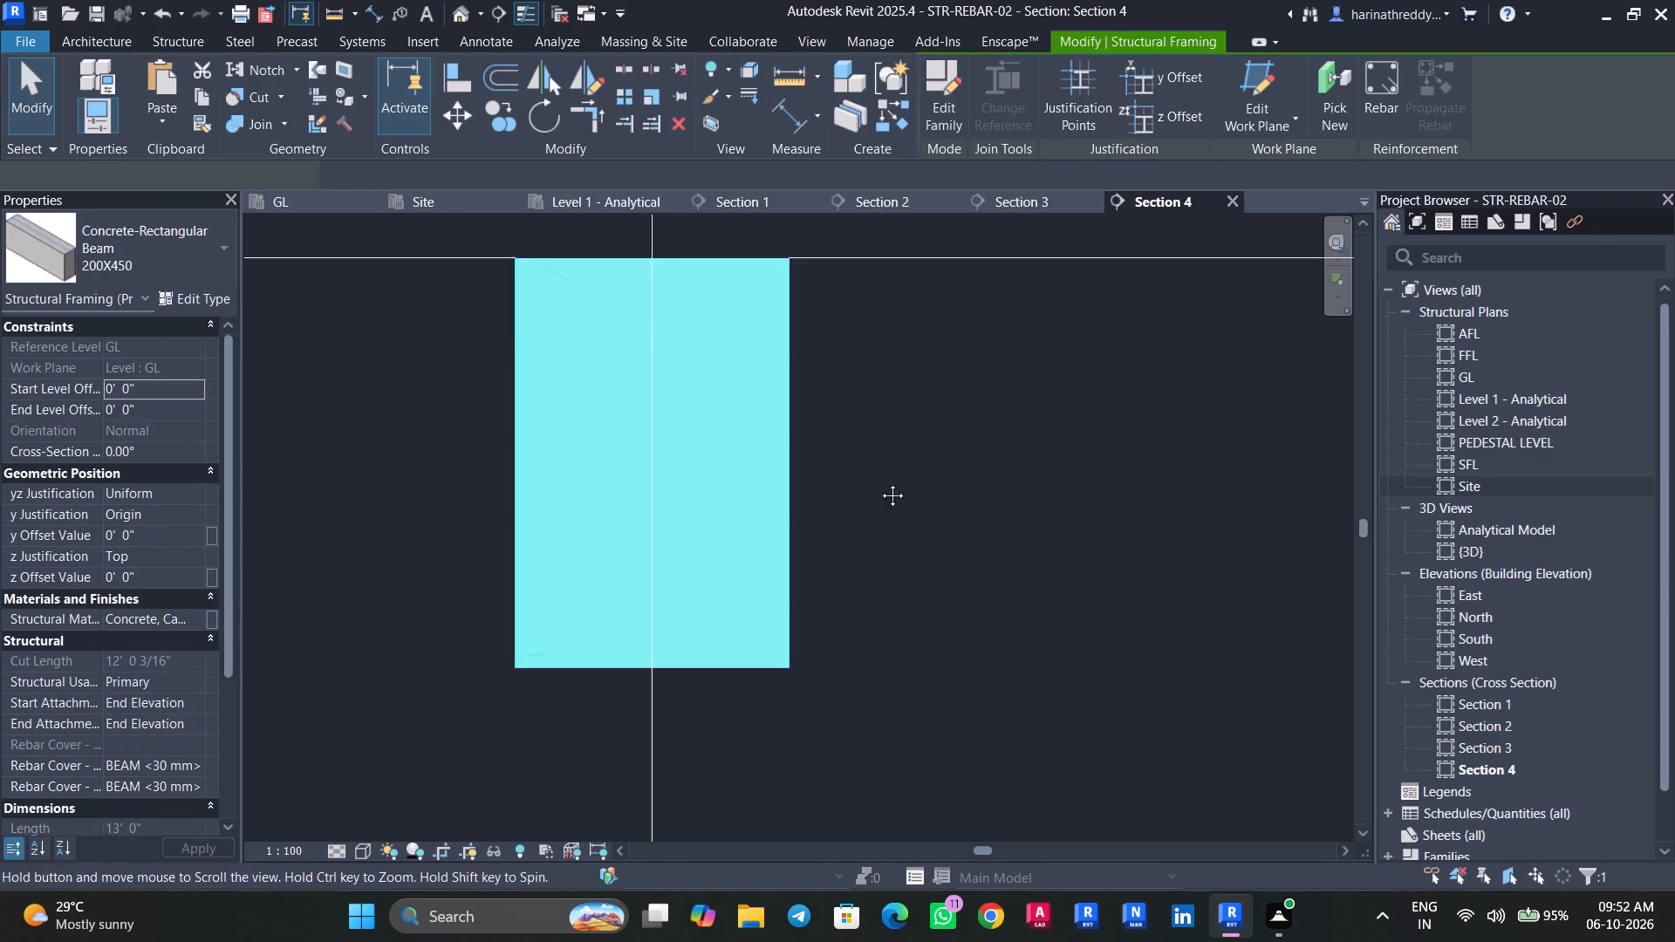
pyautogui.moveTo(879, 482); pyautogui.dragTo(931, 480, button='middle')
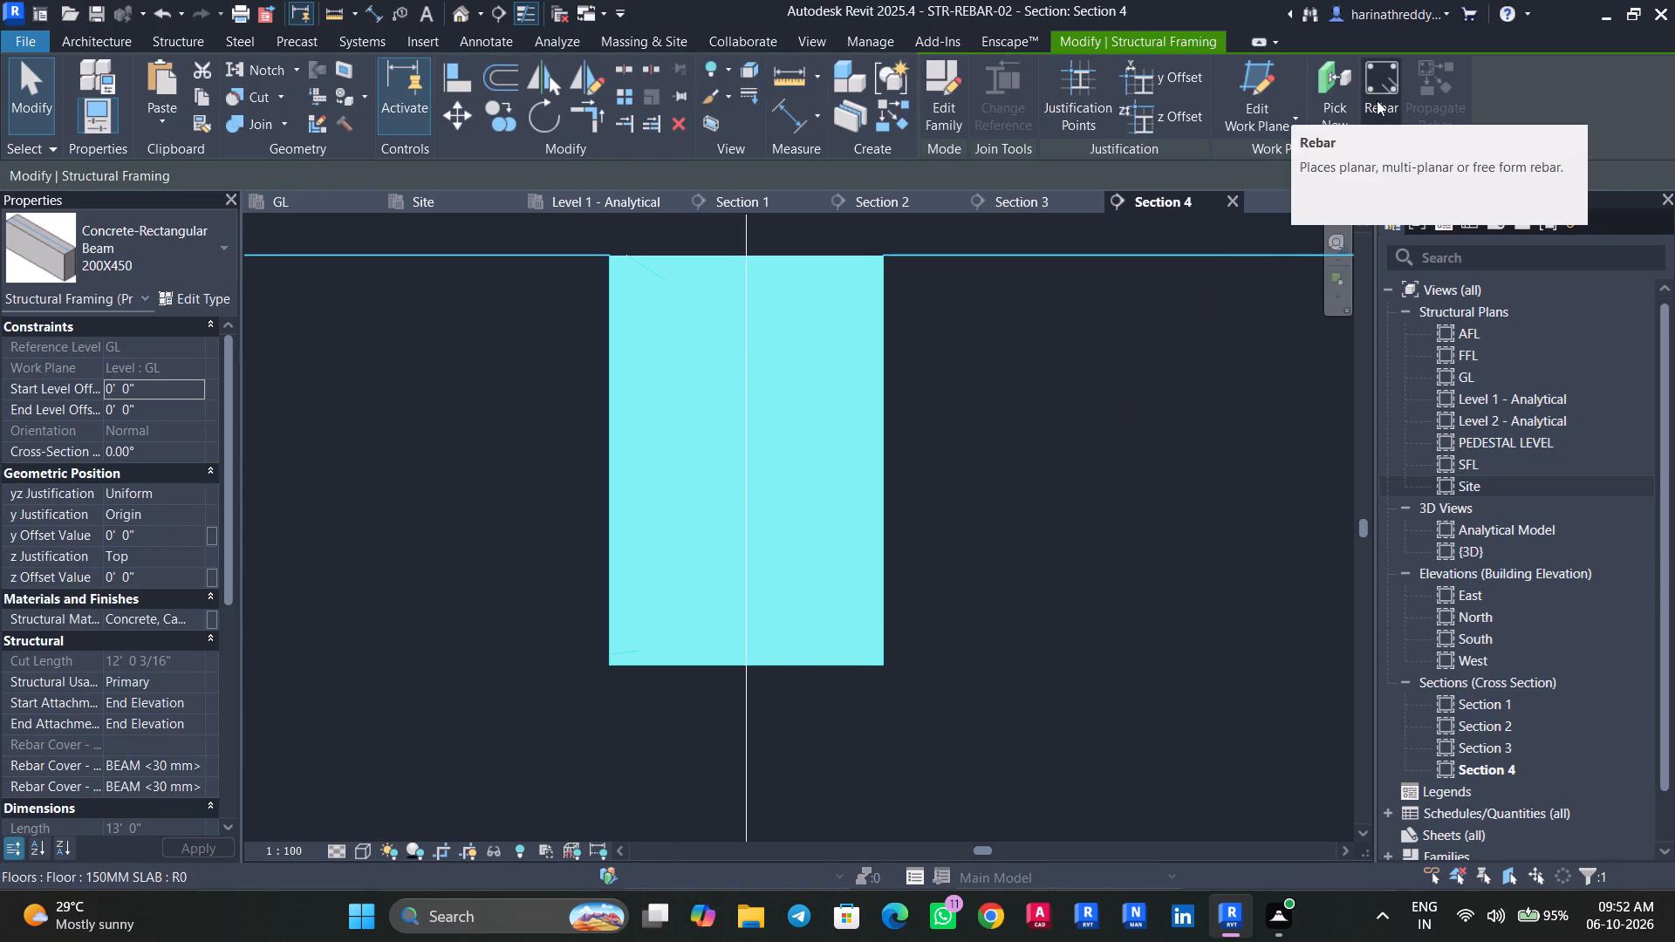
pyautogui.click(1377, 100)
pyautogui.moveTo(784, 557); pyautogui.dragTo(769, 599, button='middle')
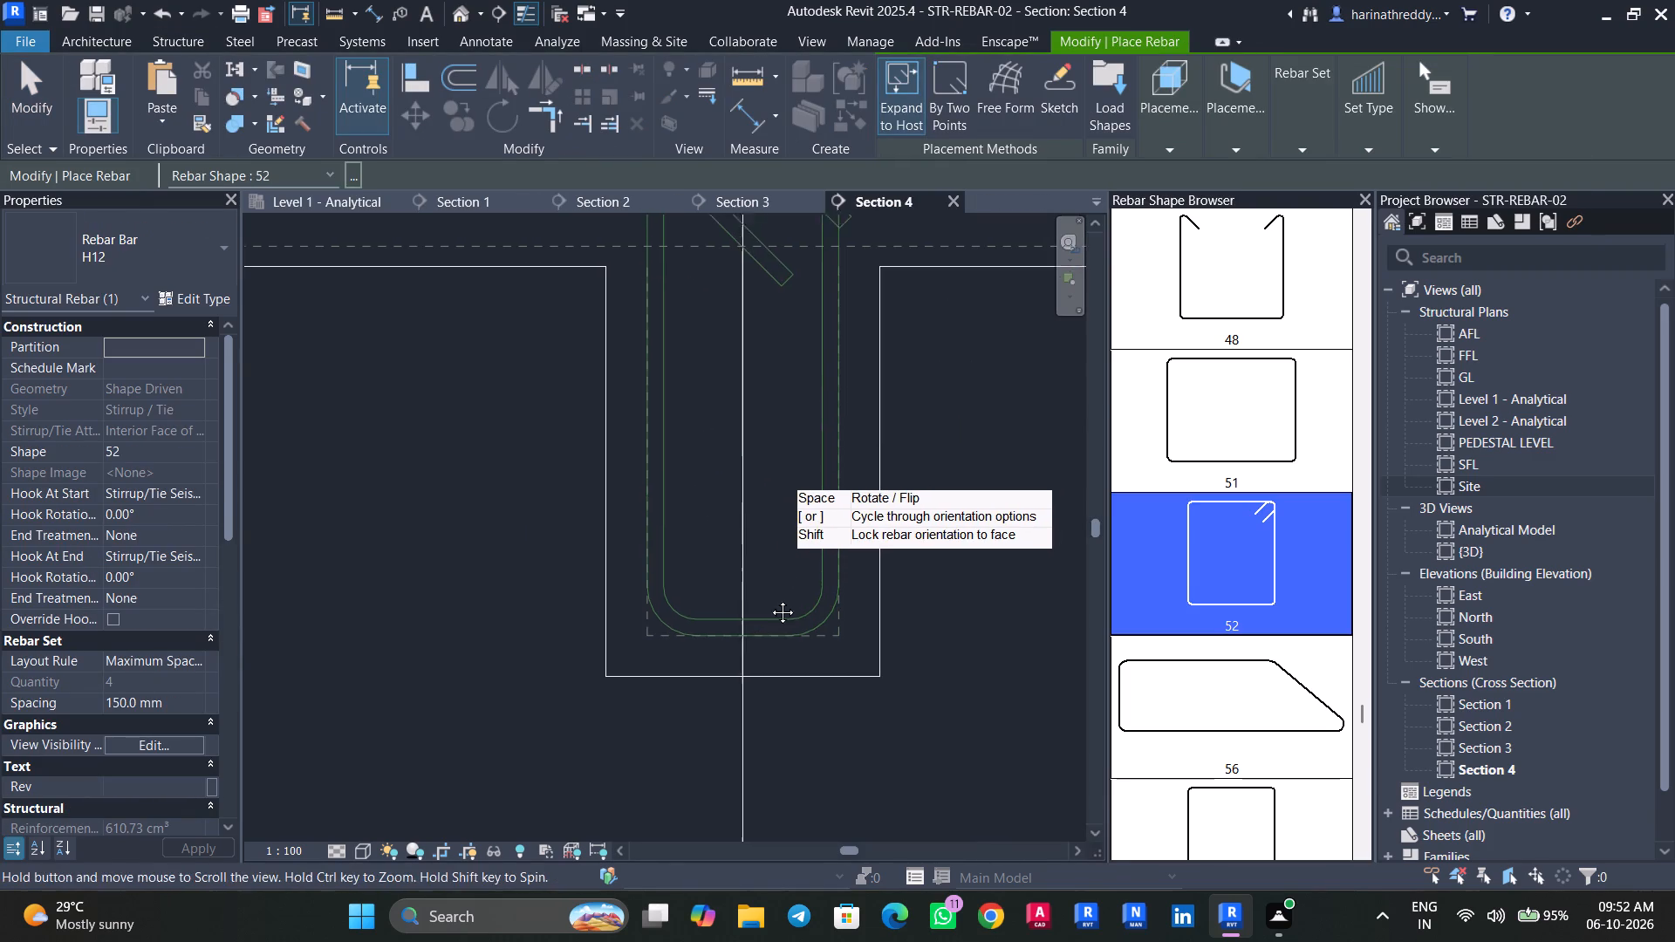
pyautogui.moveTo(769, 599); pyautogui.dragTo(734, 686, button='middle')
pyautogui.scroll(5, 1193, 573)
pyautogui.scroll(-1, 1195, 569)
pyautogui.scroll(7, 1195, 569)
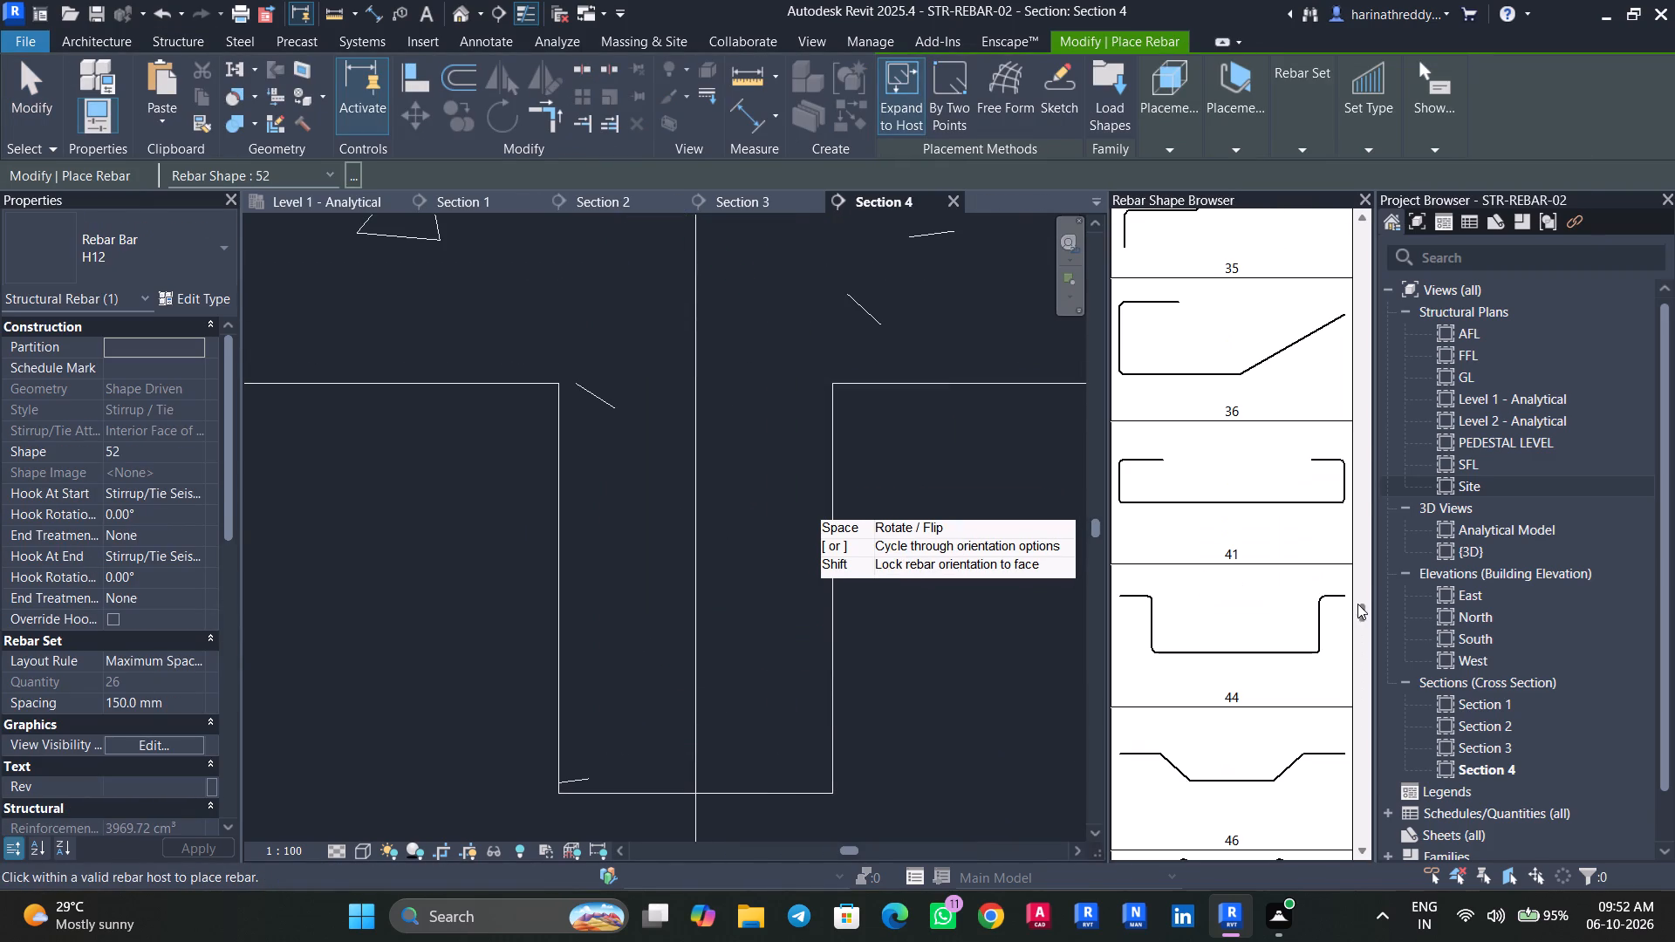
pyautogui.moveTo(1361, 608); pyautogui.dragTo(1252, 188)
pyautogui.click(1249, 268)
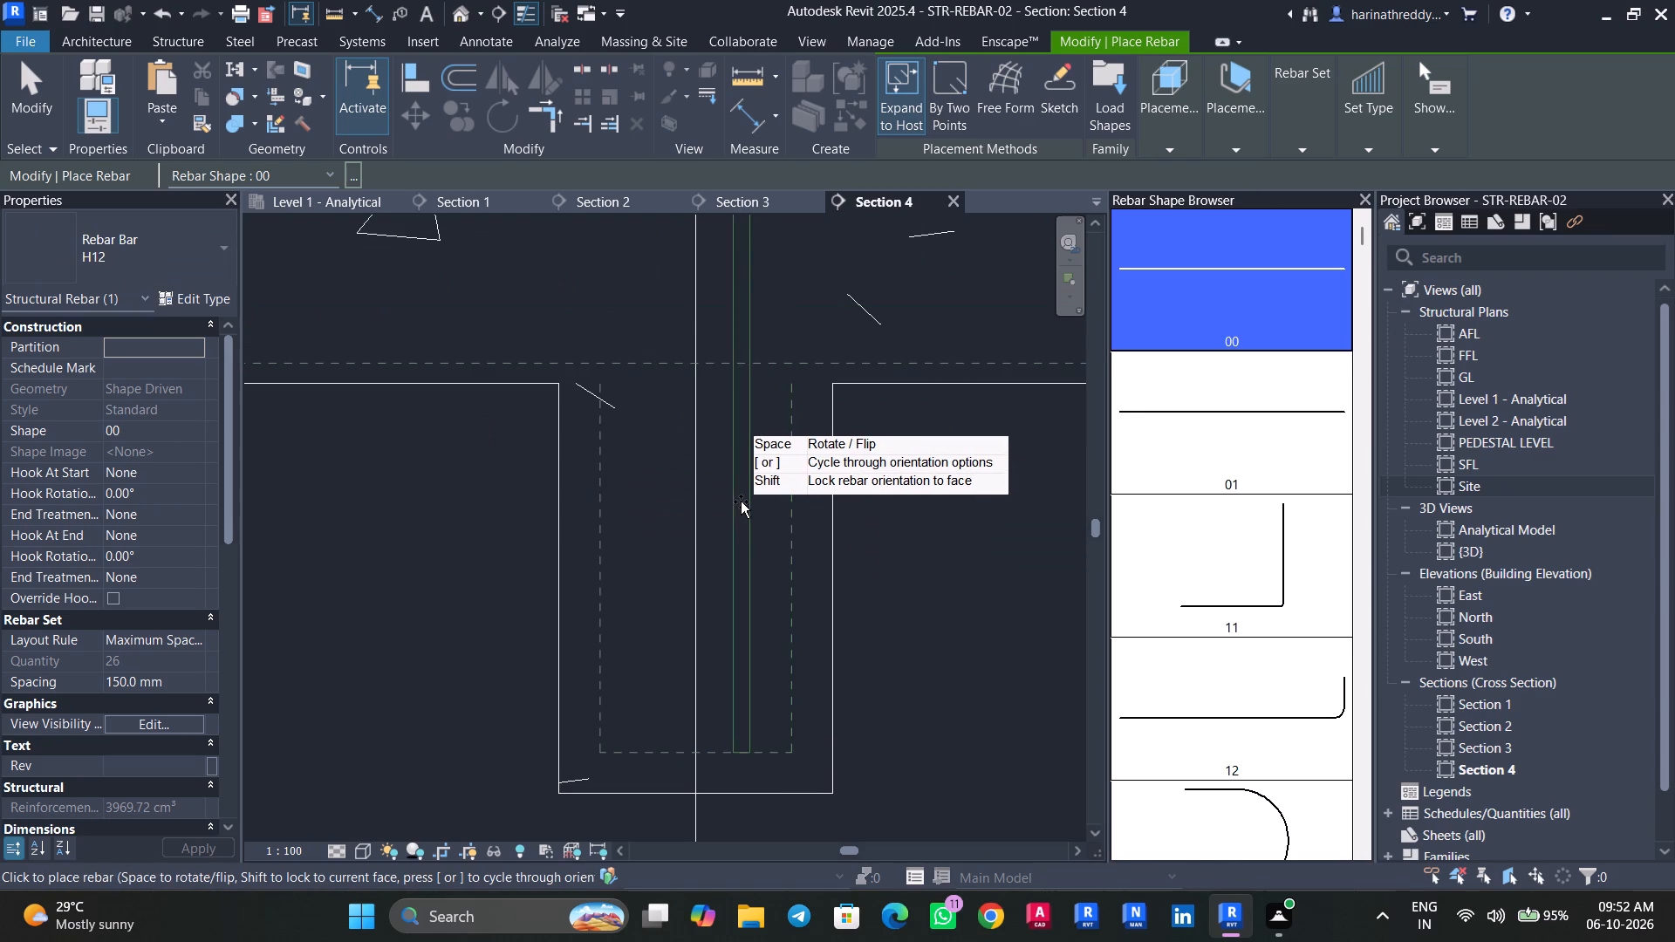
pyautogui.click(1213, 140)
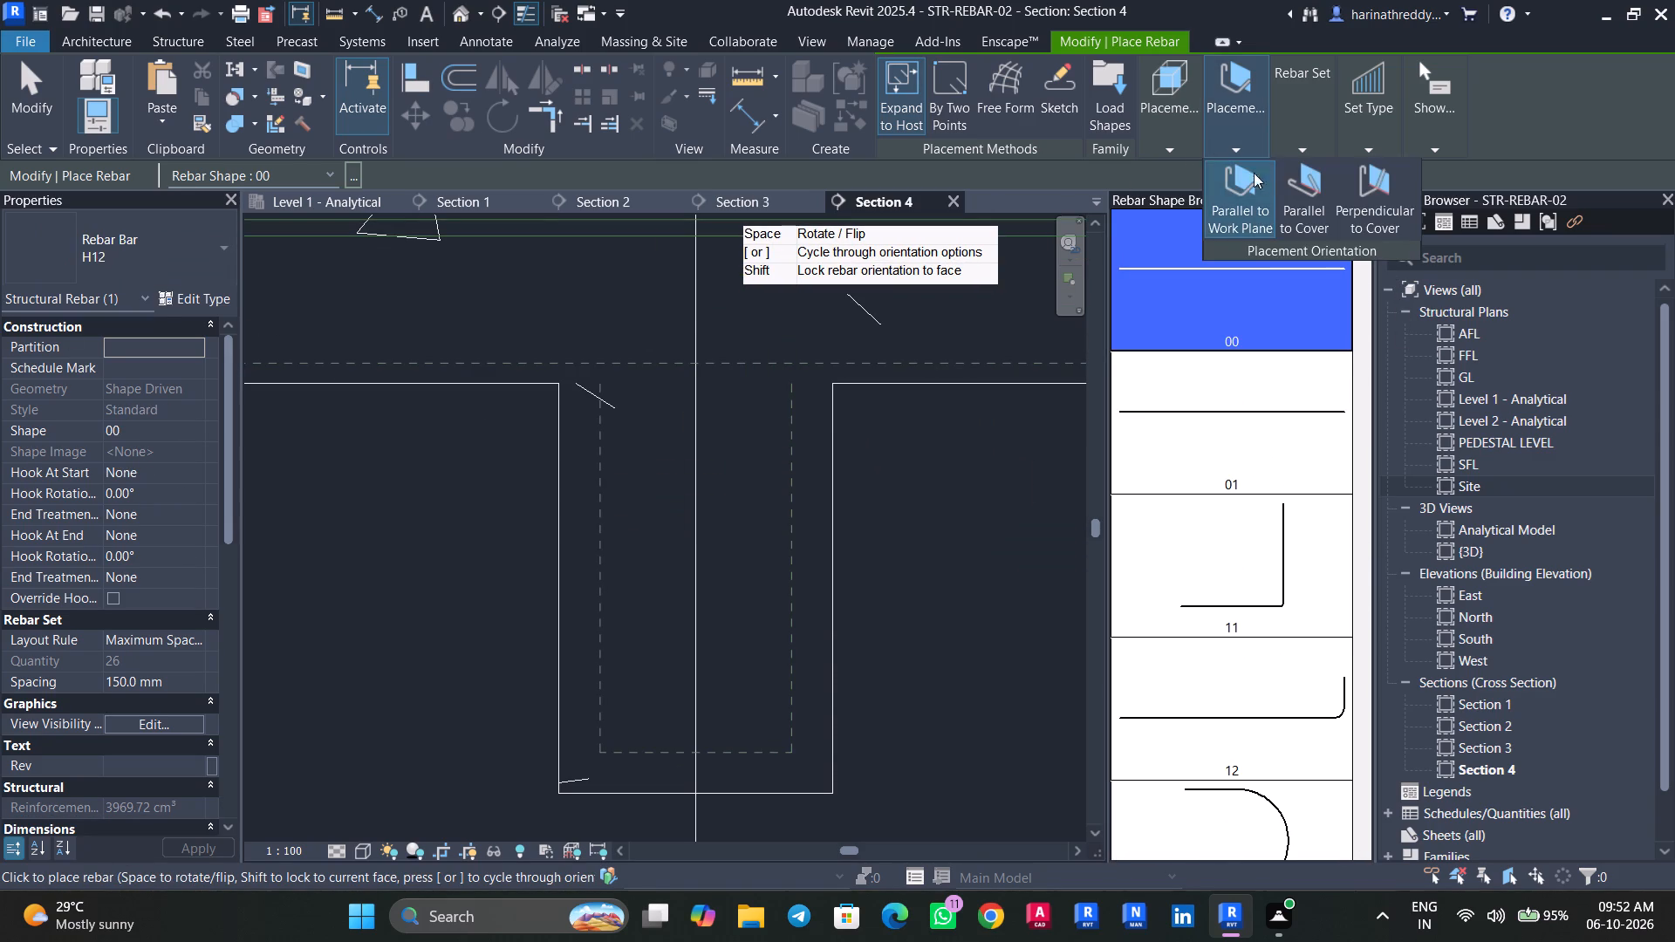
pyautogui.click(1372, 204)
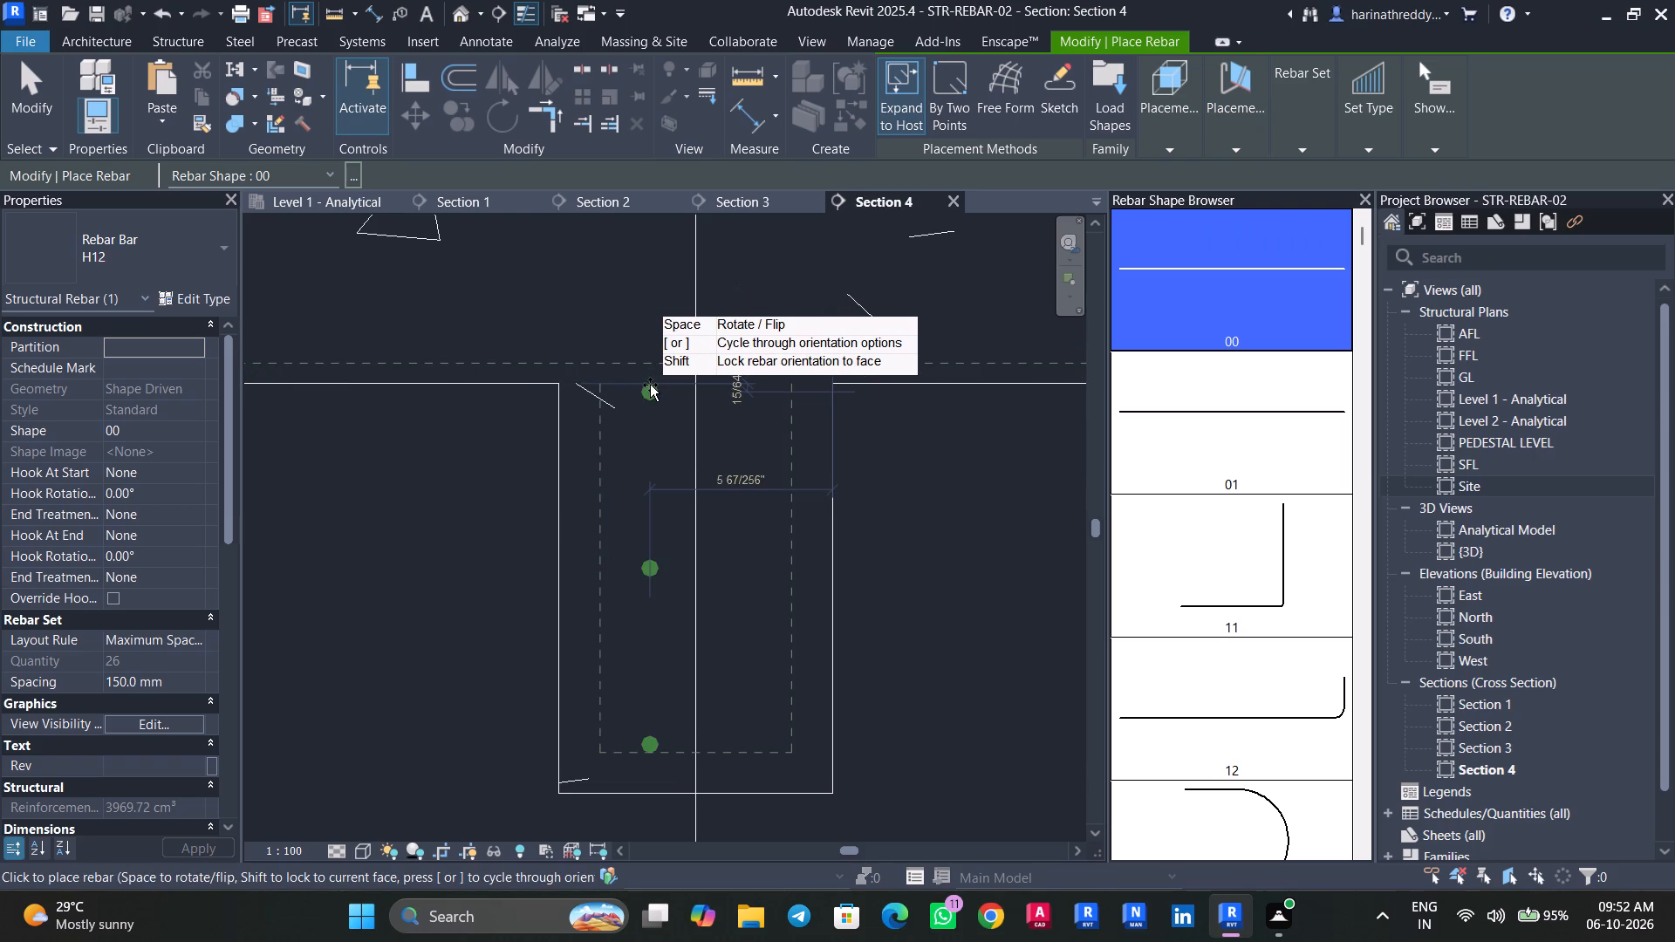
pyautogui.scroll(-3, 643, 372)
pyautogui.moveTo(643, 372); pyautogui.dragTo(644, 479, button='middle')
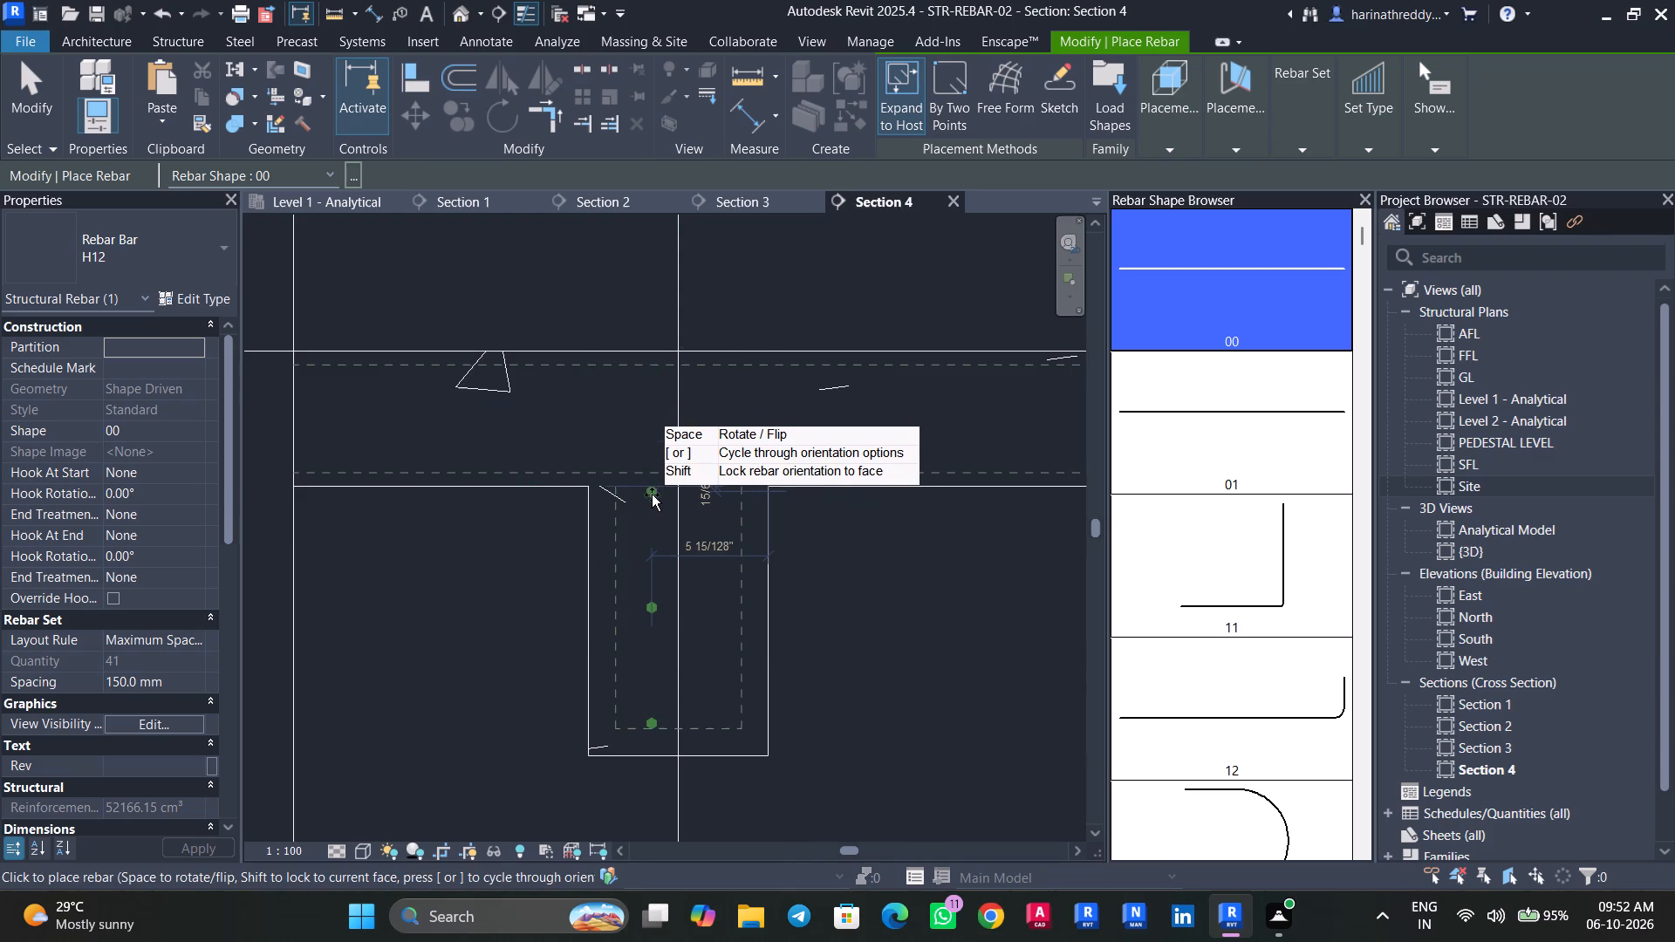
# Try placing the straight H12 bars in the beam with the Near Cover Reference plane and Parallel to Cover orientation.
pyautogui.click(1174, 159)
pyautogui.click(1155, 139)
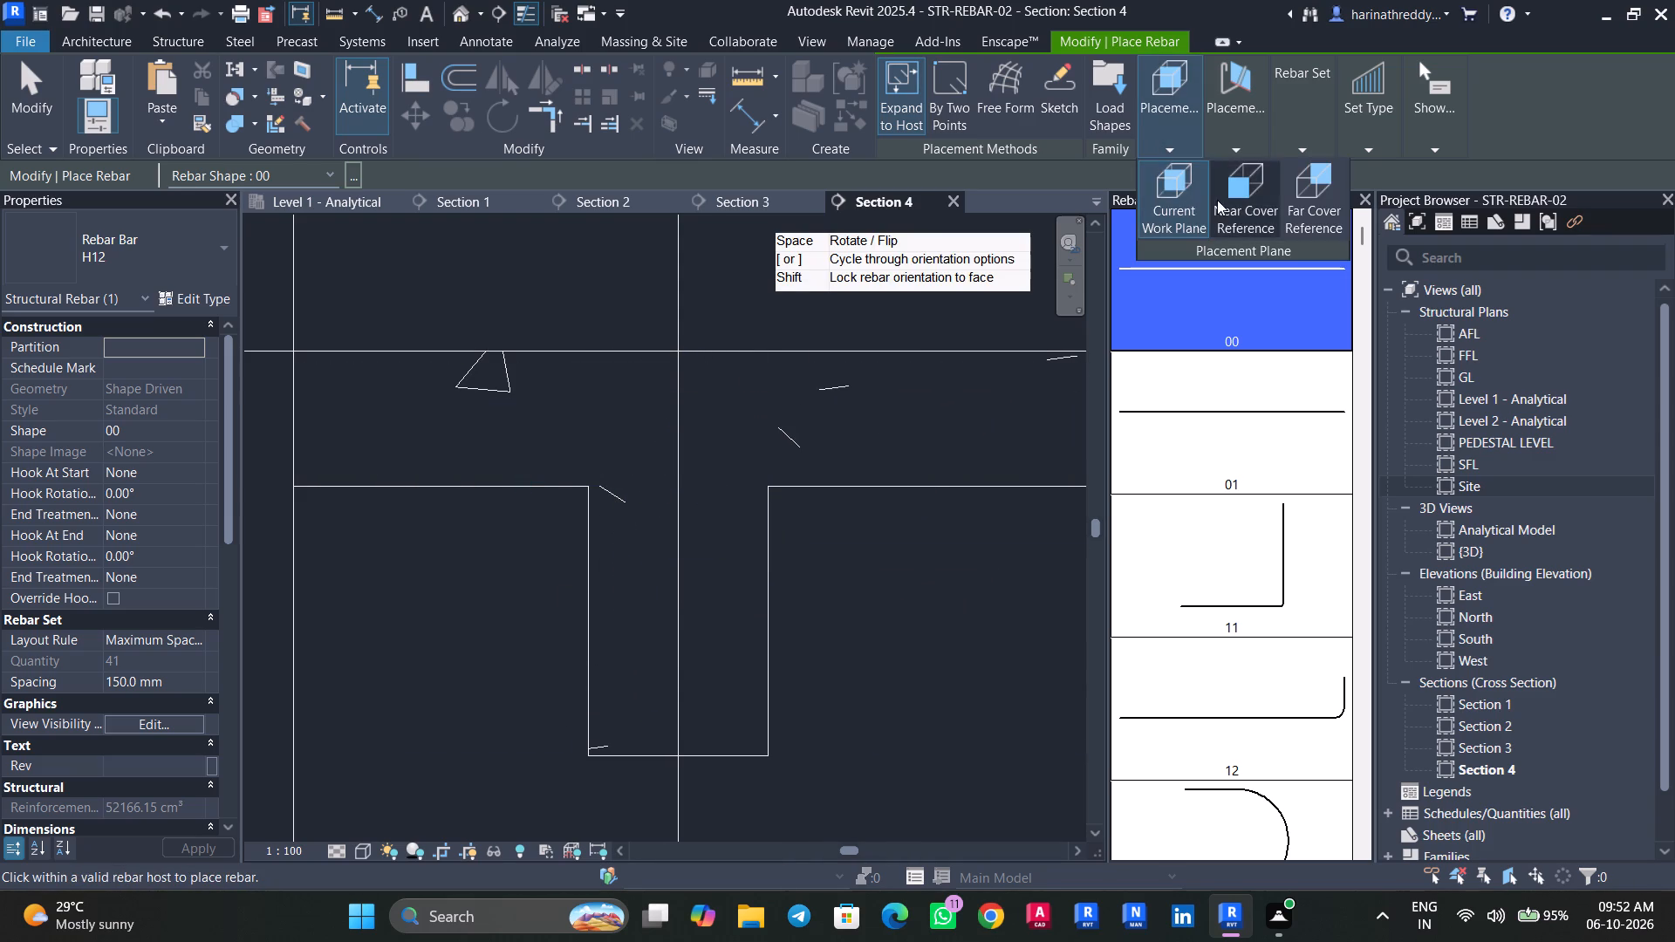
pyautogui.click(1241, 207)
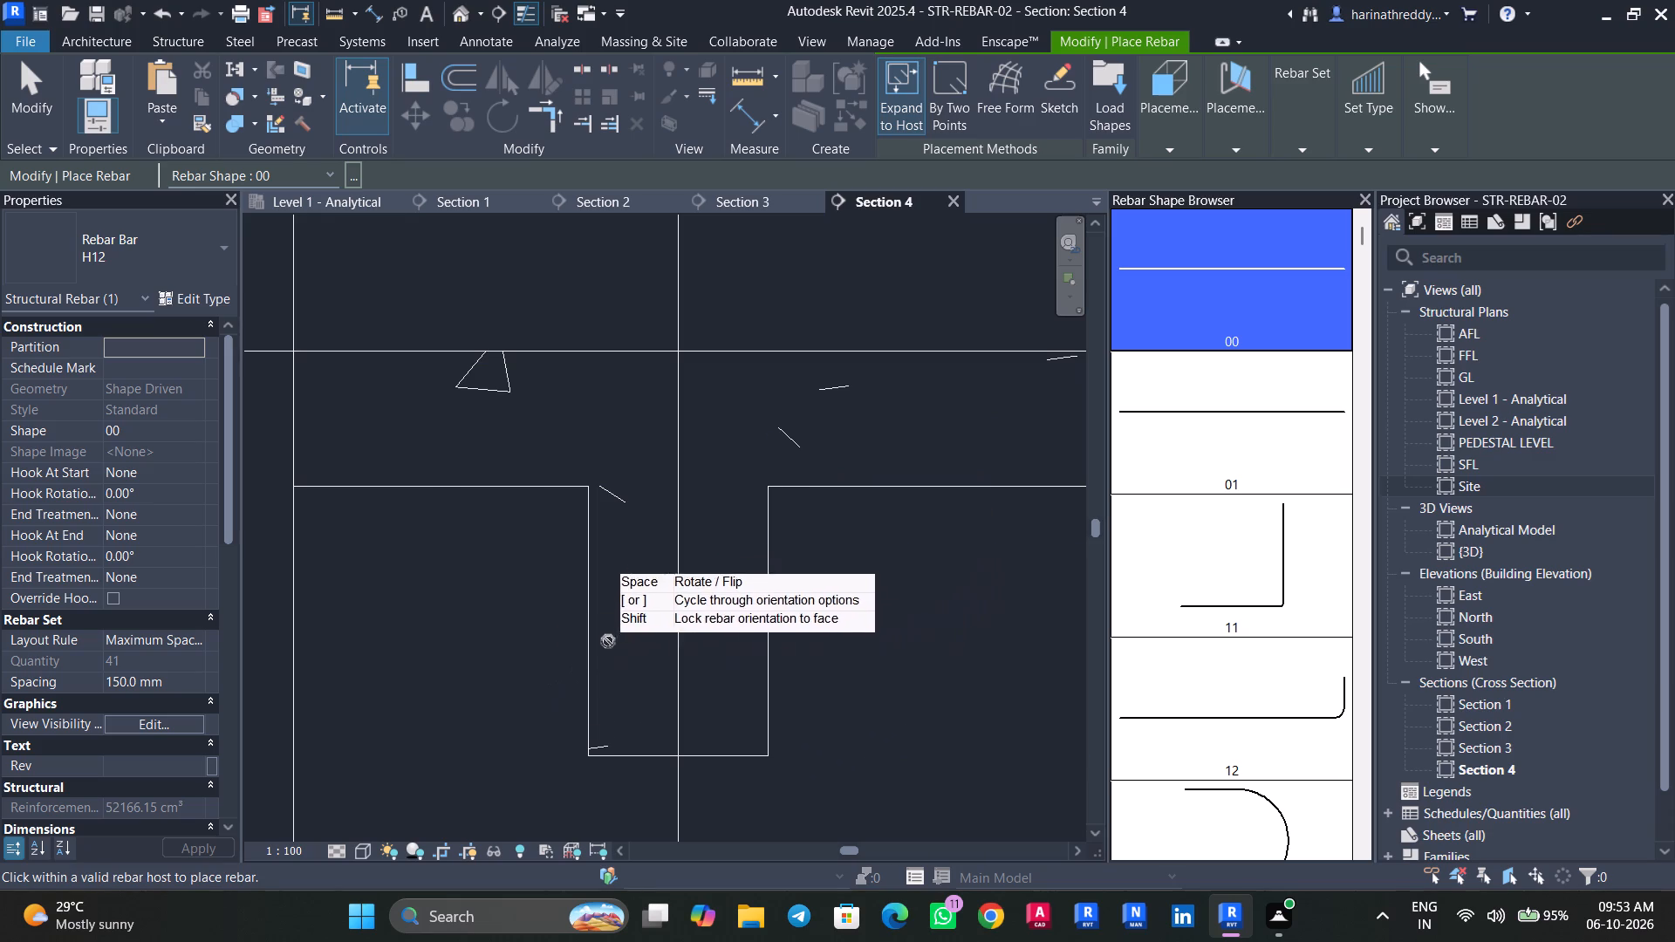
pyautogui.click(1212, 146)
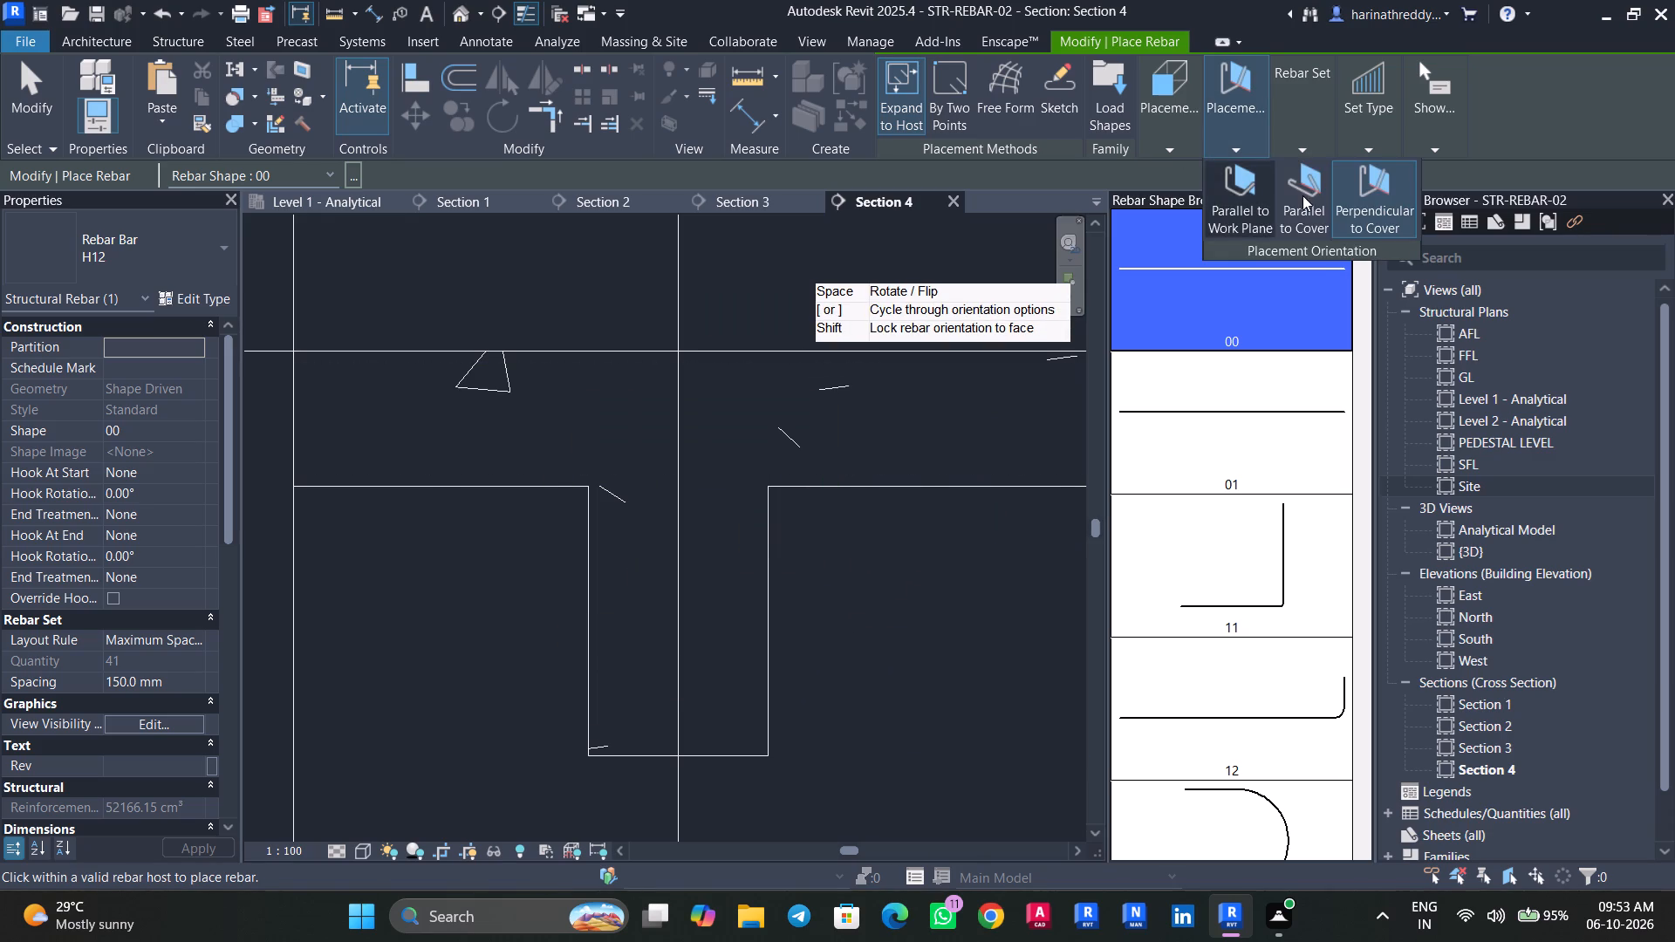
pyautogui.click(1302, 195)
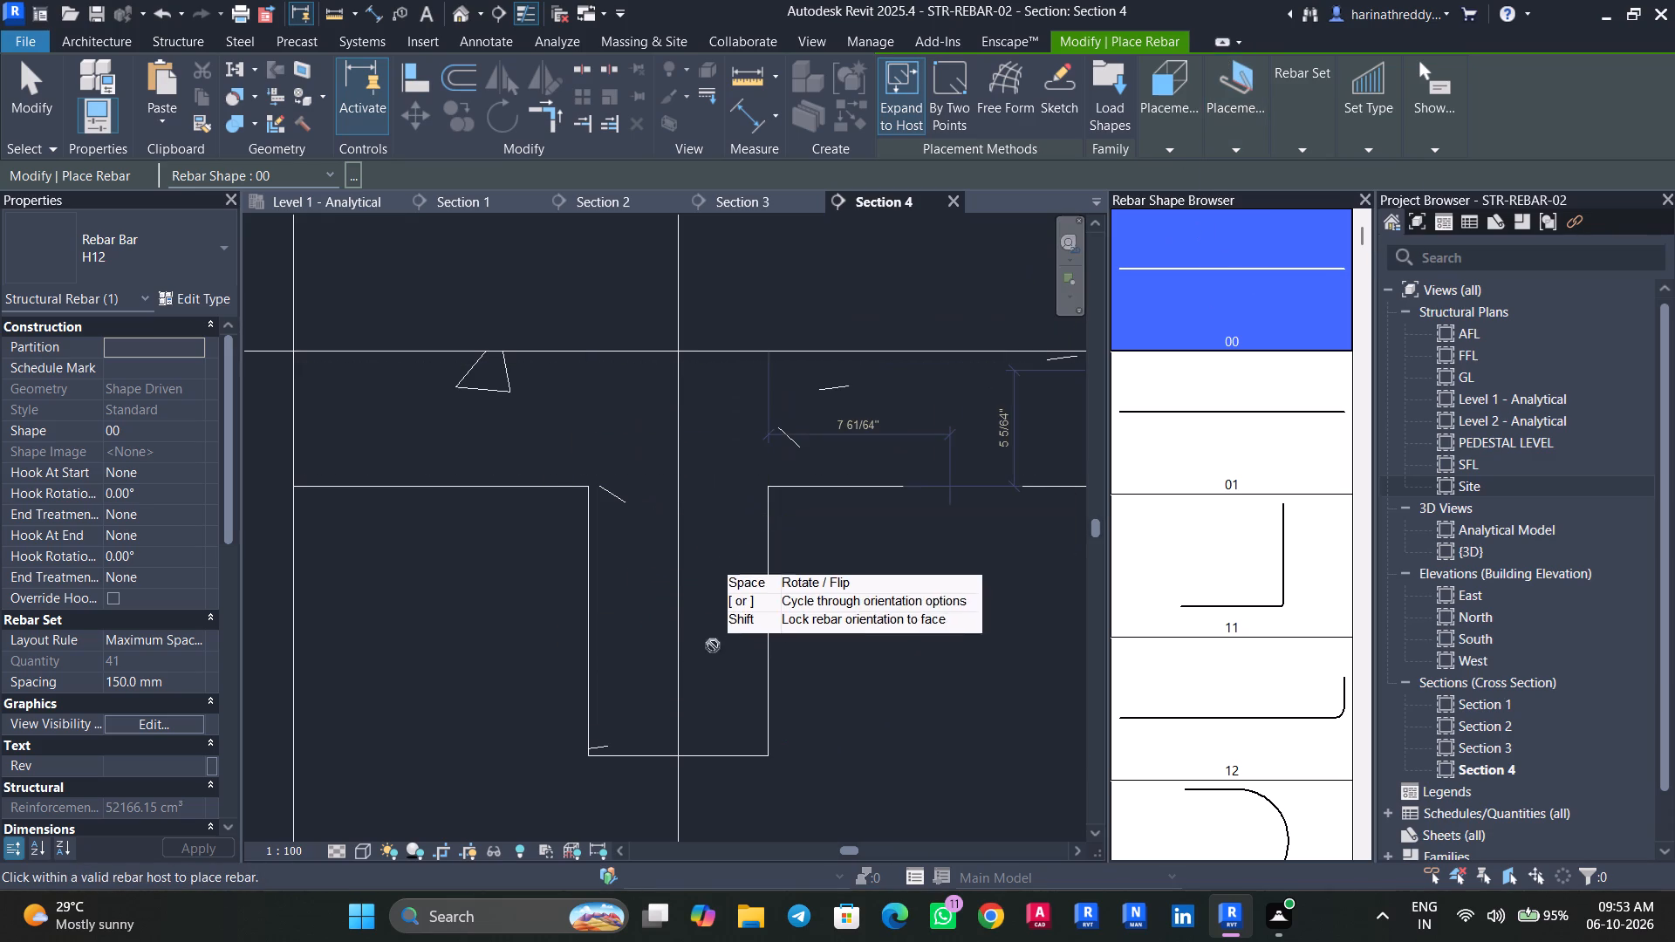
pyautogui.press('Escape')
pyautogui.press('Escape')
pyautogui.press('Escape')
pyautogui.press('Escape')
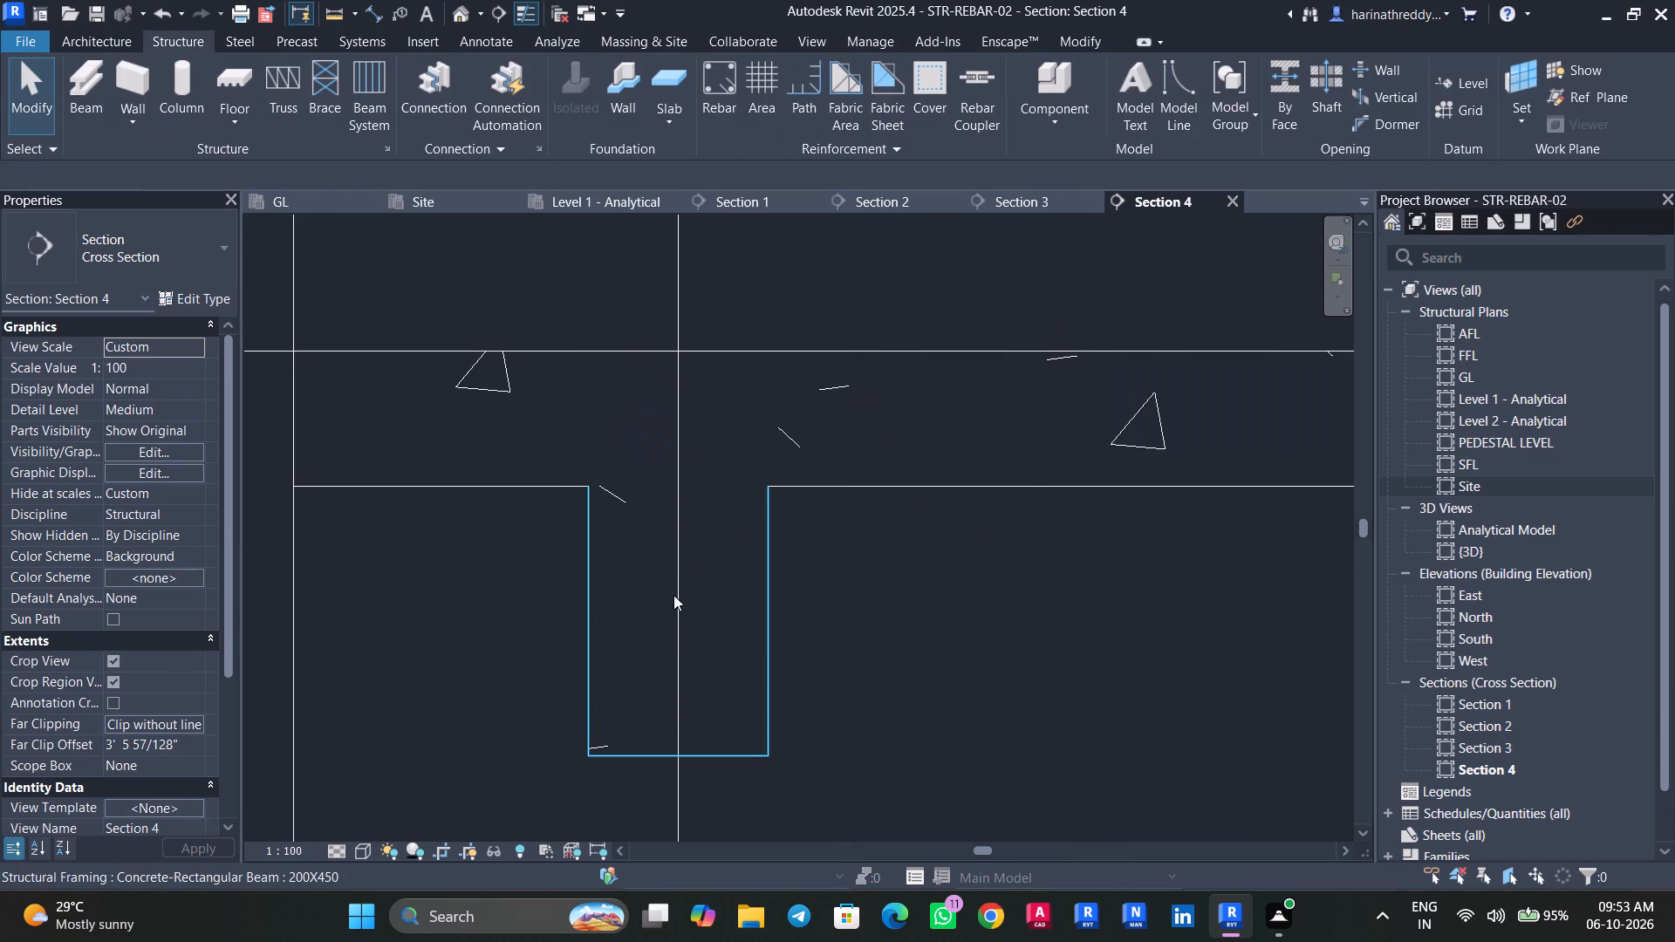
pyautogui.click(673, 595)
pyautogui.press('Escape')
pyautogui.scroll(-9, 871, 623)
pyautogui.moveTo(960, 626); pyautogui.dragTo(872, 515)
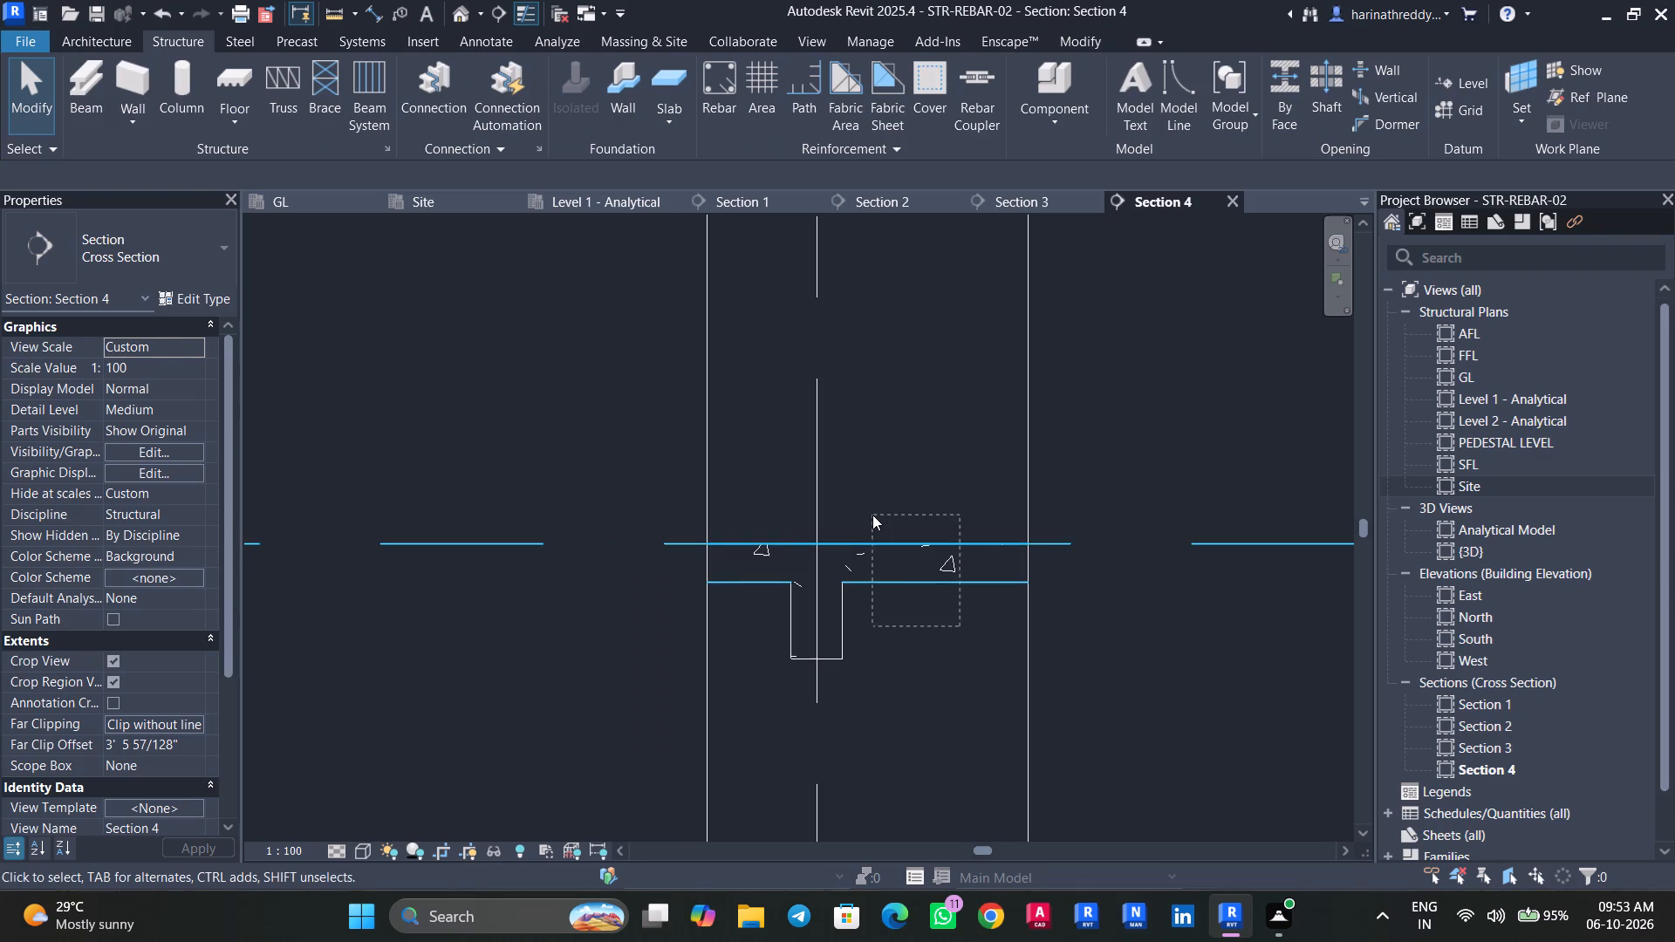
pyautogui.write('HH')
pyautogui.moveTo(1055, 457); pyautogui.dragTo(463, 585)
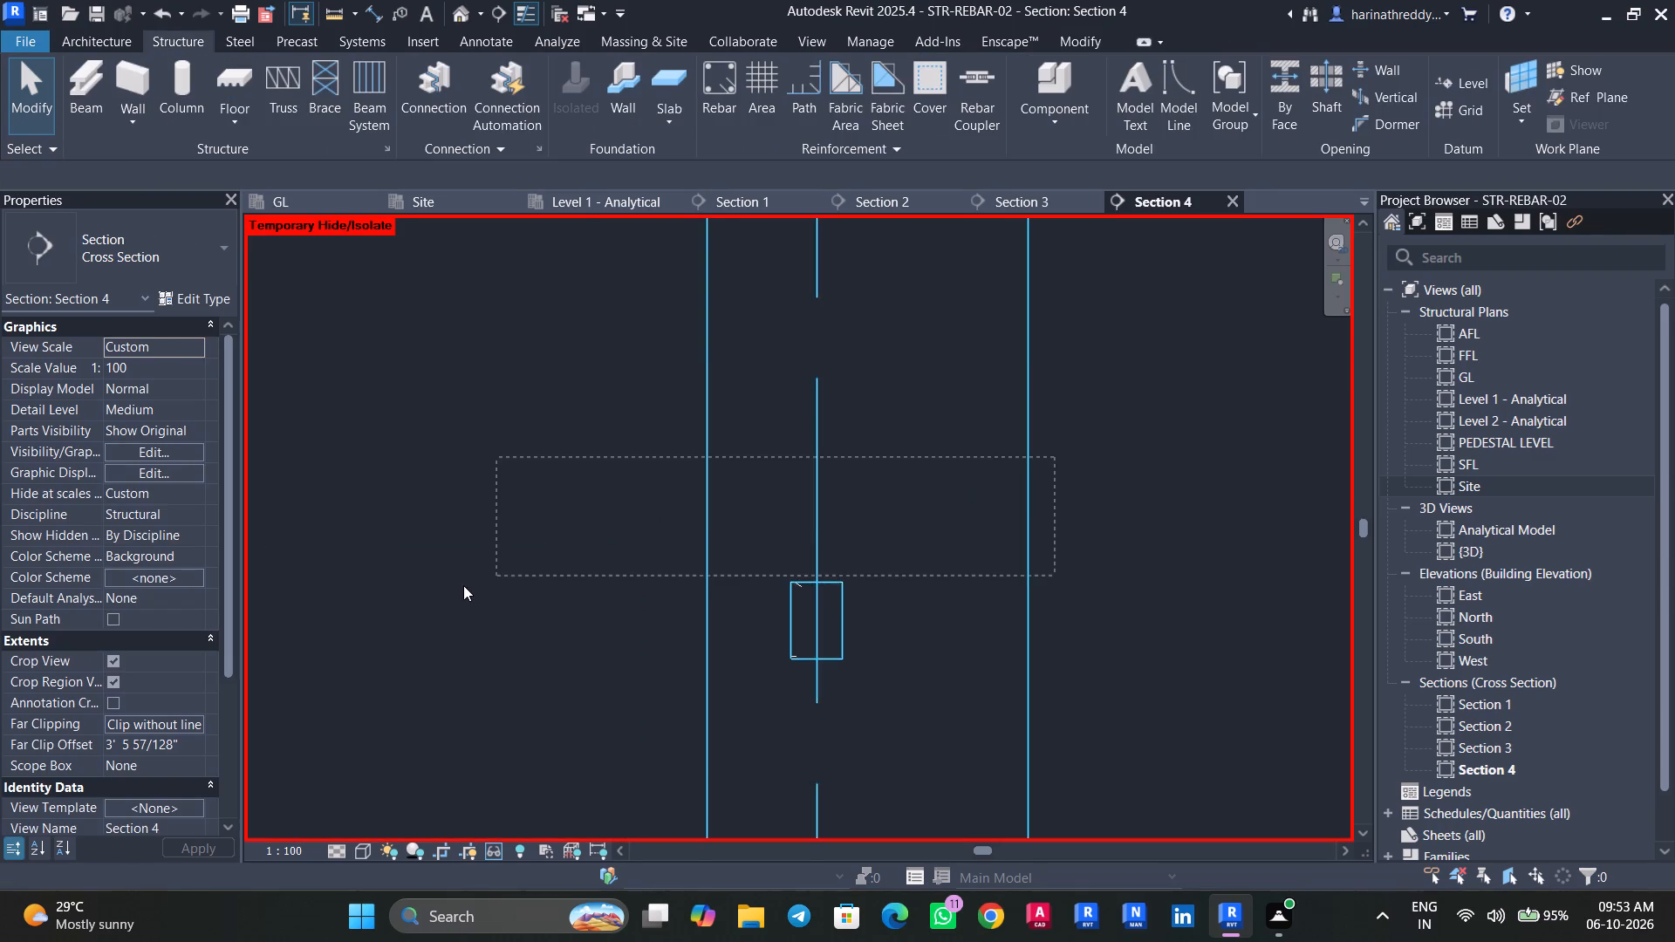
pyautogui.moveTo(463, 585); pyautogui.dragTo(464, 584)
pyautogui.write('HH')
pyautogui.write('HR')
# Temporarily hide the slab, level, grid and remaining vertical lines in the section so only the 200X450 beam is left.
pyautogui.moveTo(923, 636); pyautogui.dragTo(908, 540)
pyautogui.write('HH')
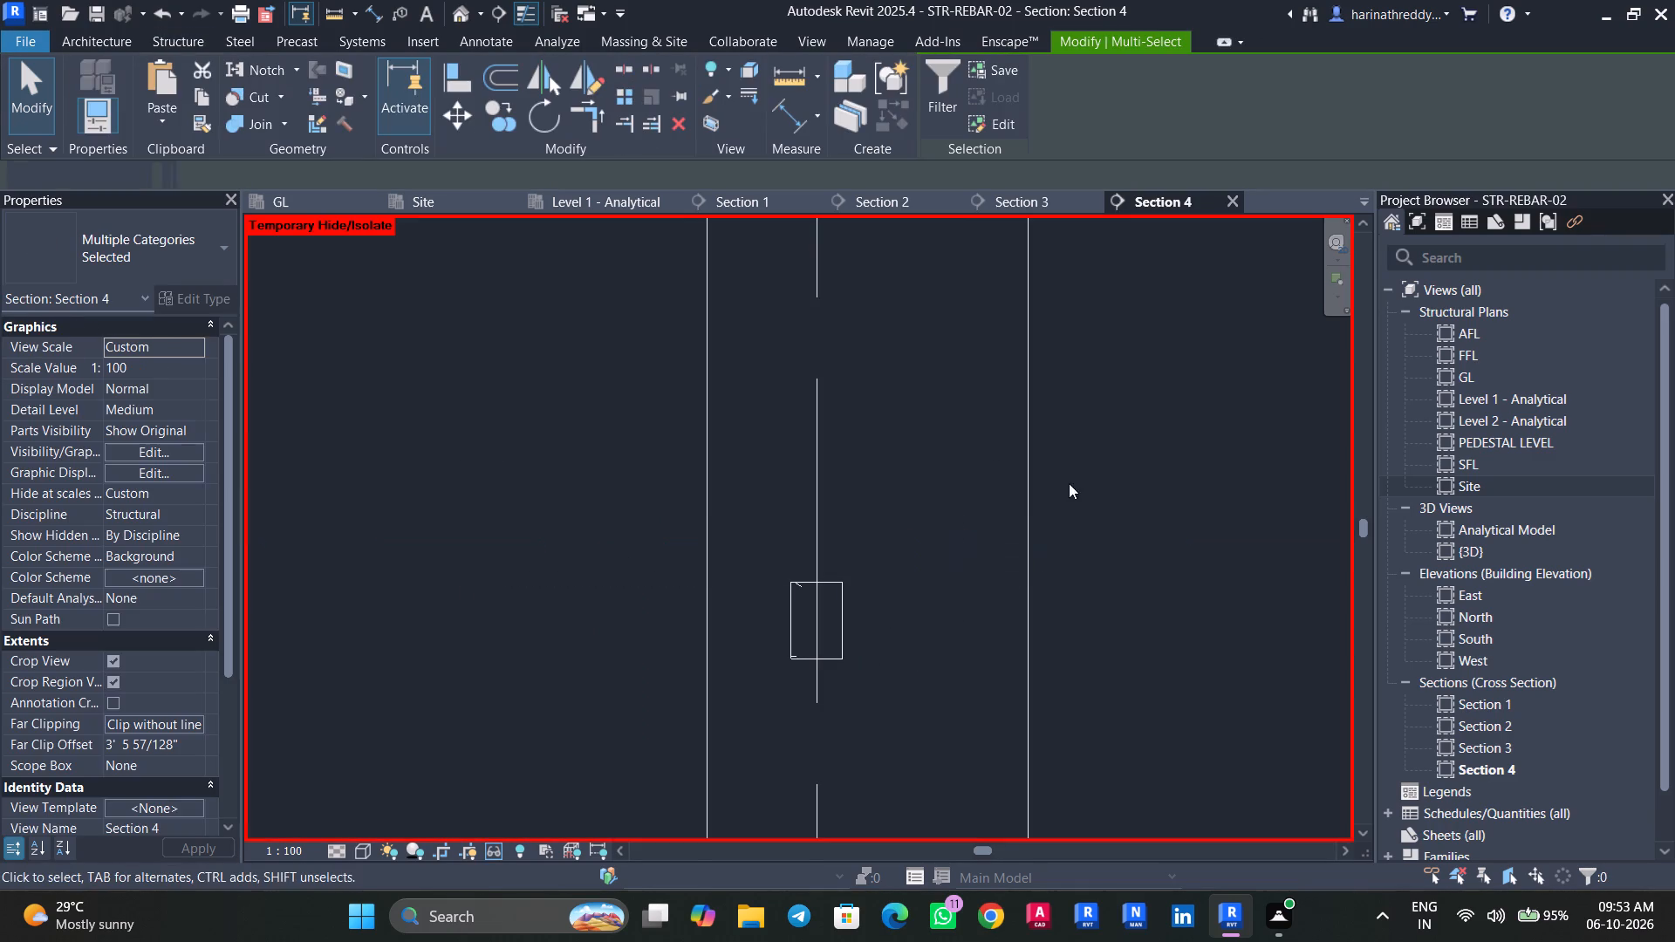
pyautogui.moveTo(1090, 458); pyautogui.dragTo(584, 516)
pyautogui.write('HH')
pyautogui.scroll(2, 830, 617)
pyautogui.scroll(-1, 834, 617)
pyautogui.scroll(4, 835, 617)
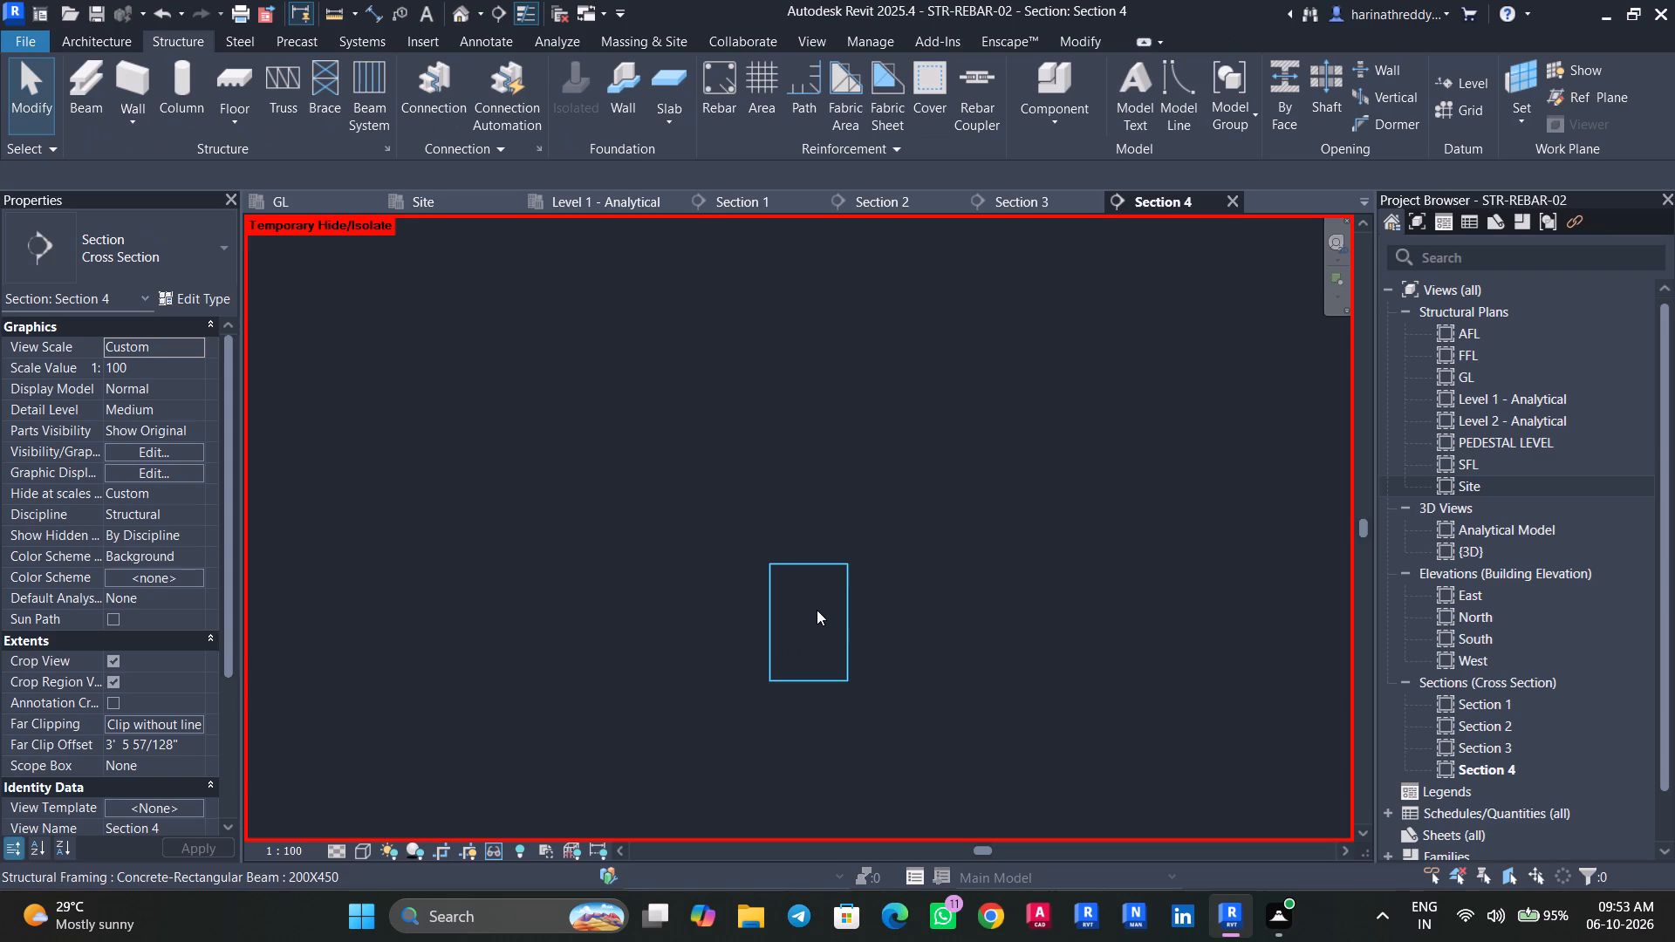
pyautogui.scroll(5, 817, 610)
# Place straight H12 bars of shape 00 in the isolated 200X450 beam, using the Perpendicular to Cover orientation.
pyautogui.click(810, 608)
pyautogui.moveTo(805, 610); pyautogui.dragTo(764, 553, button='middle')
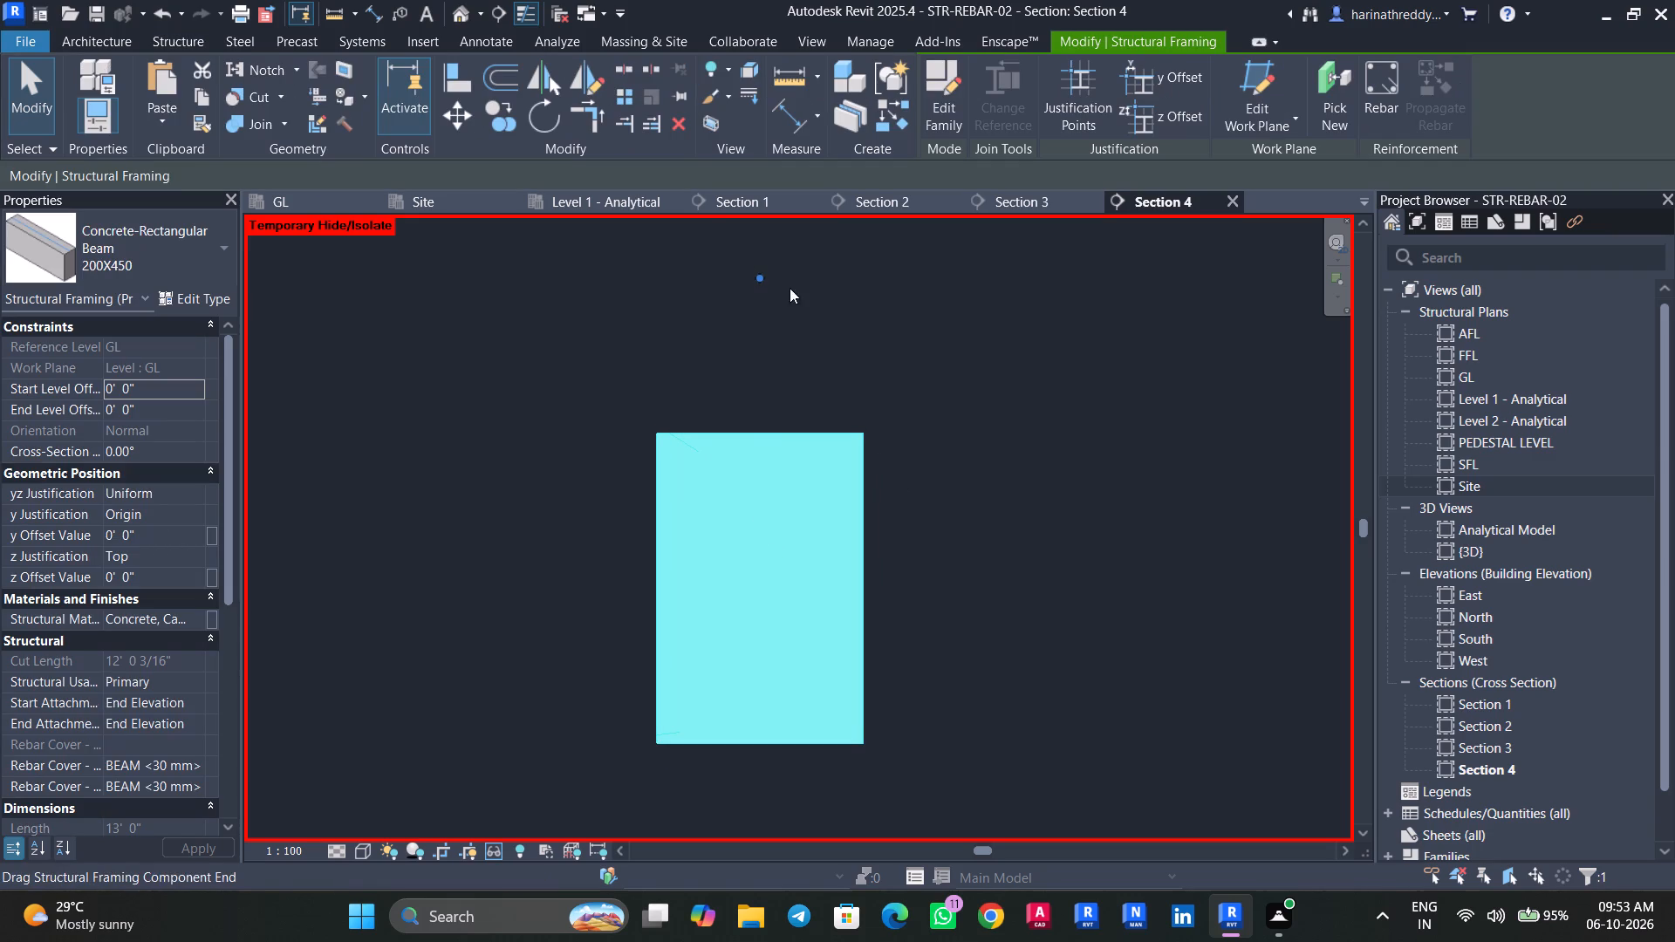
pyautogui.click(1389, 102)
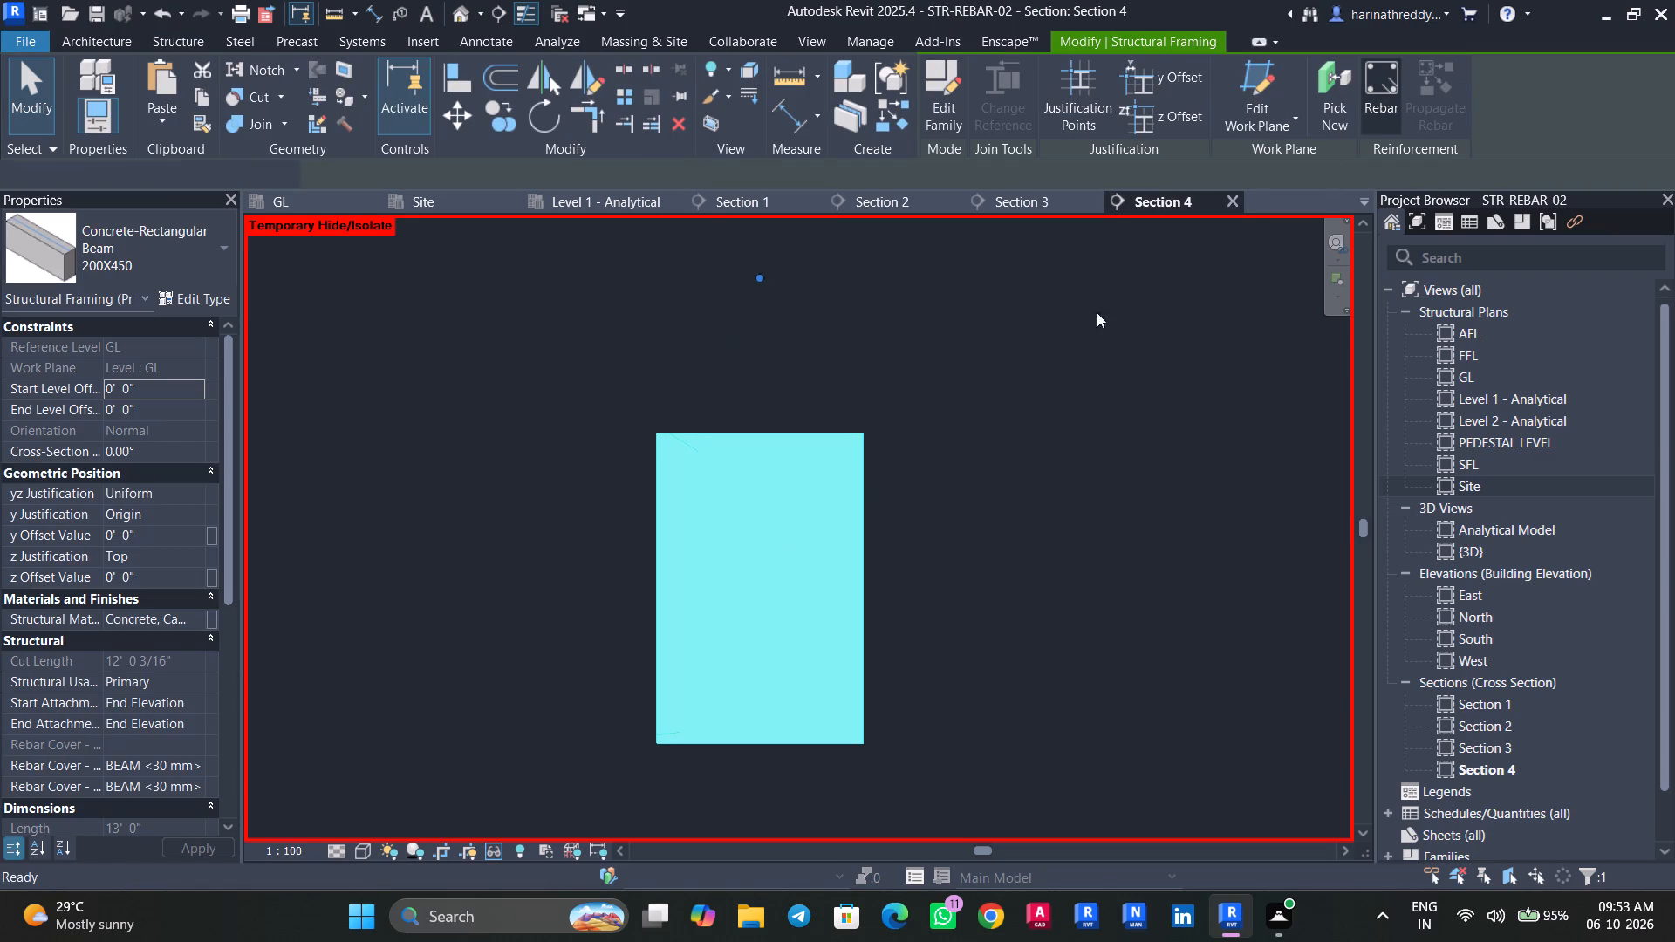
pyautogui.scroll(3, 678, 495)
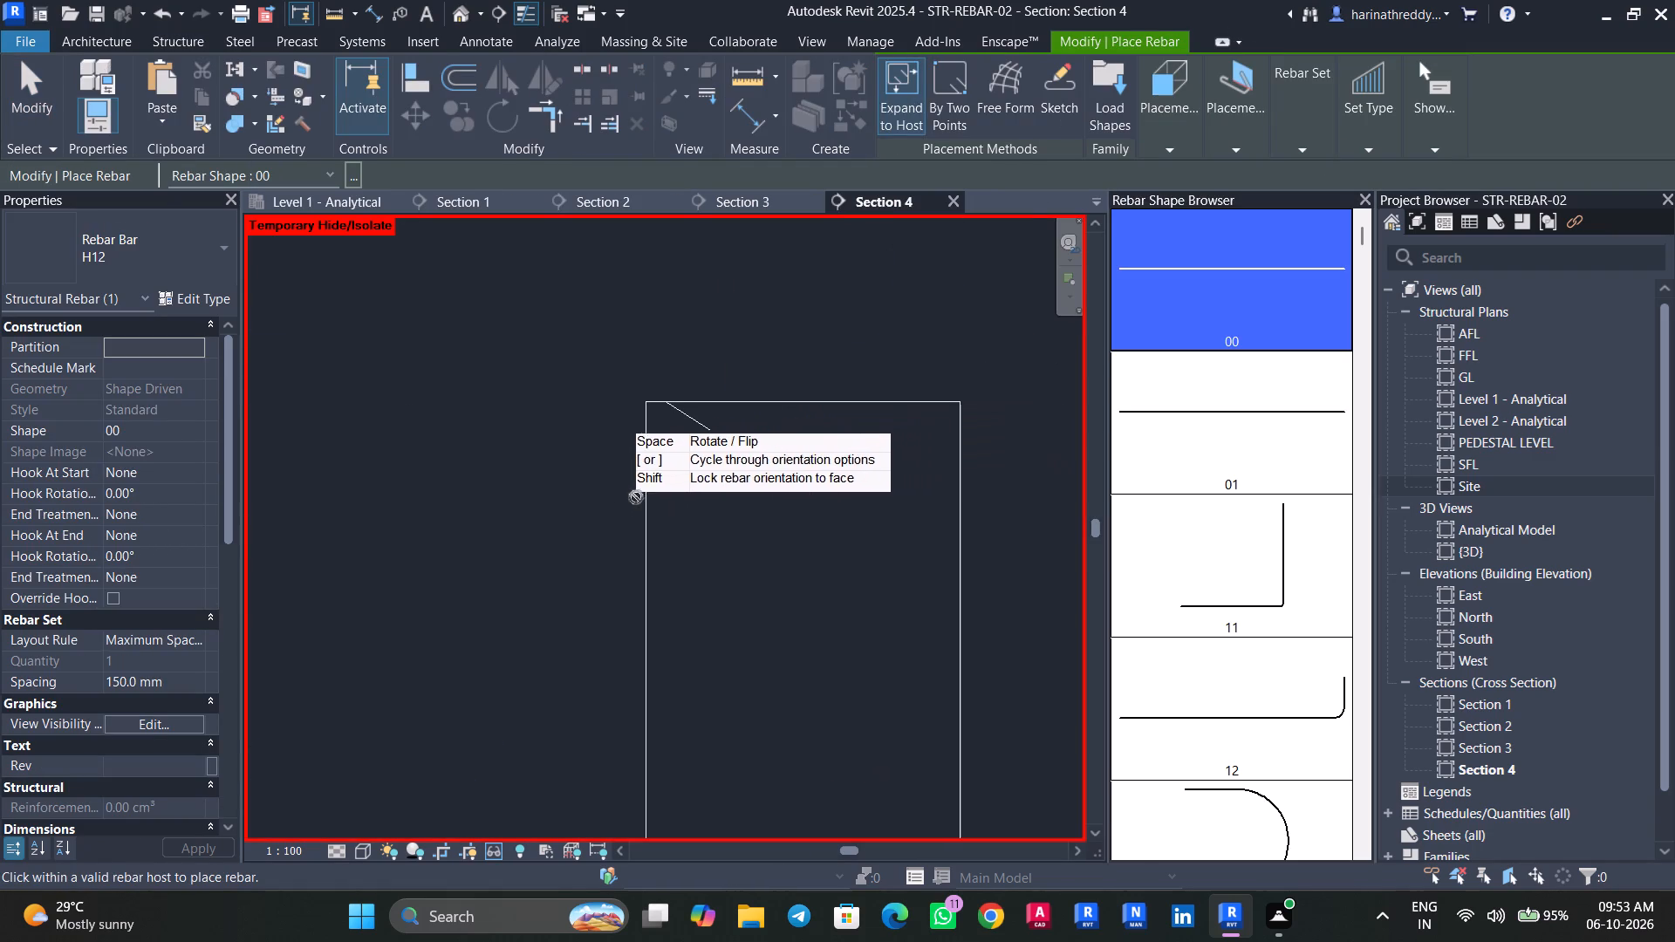
pyautogui.click(1220, 187)
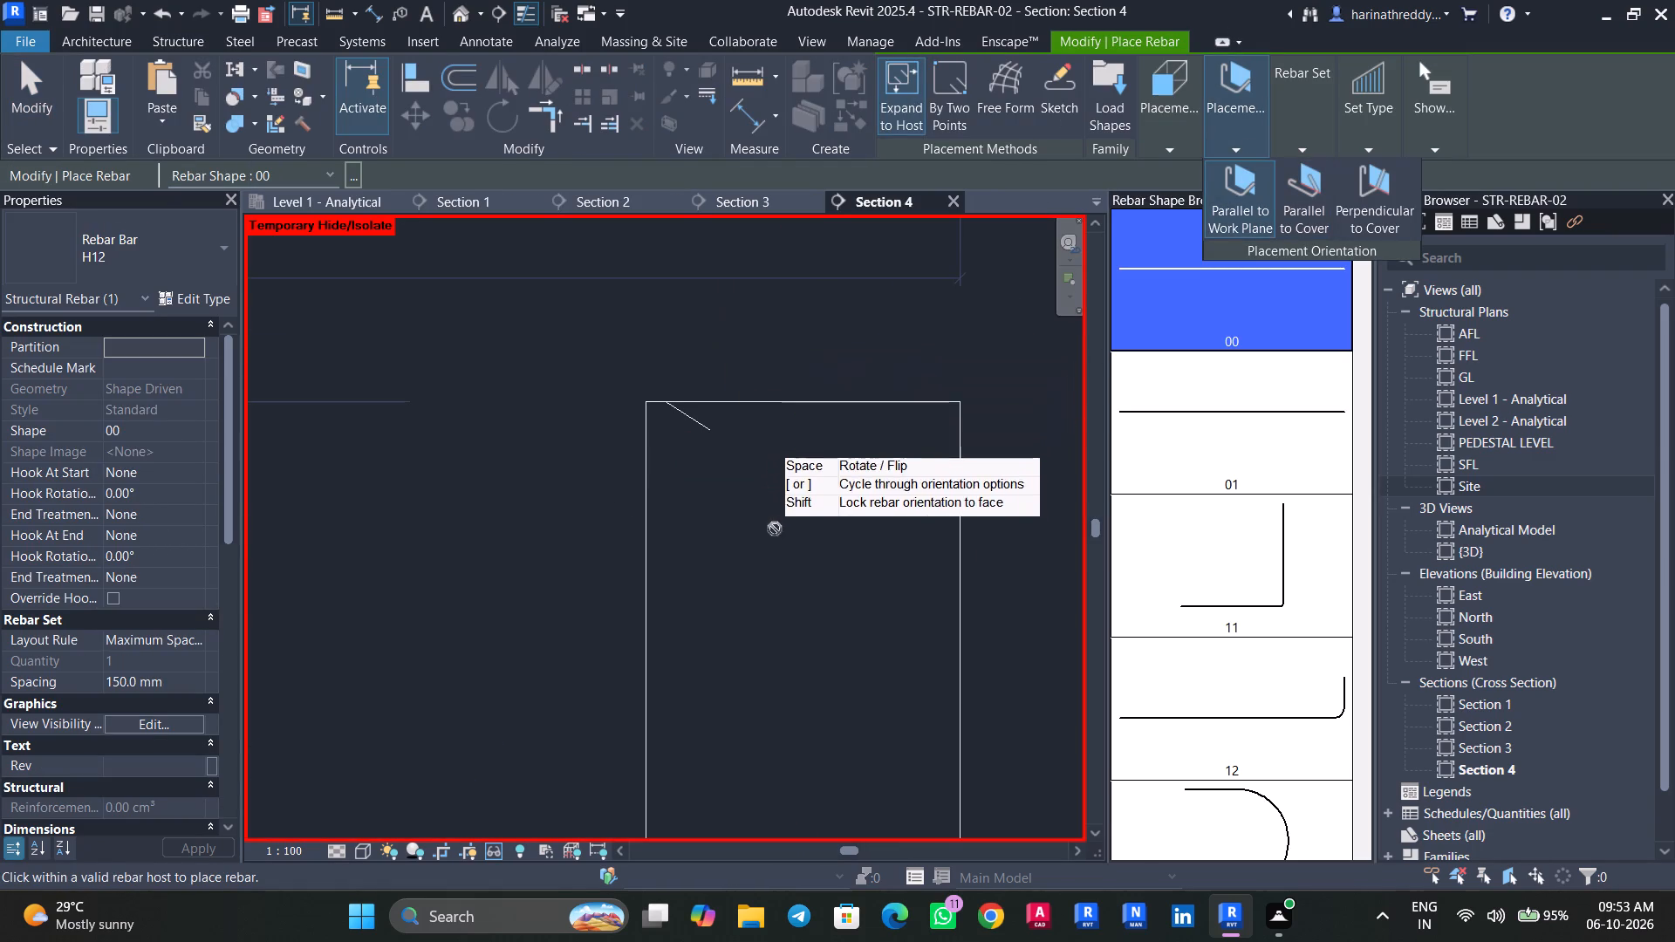
pyautogui.click(1420, 183)
pyautogui.click(1386, 198)
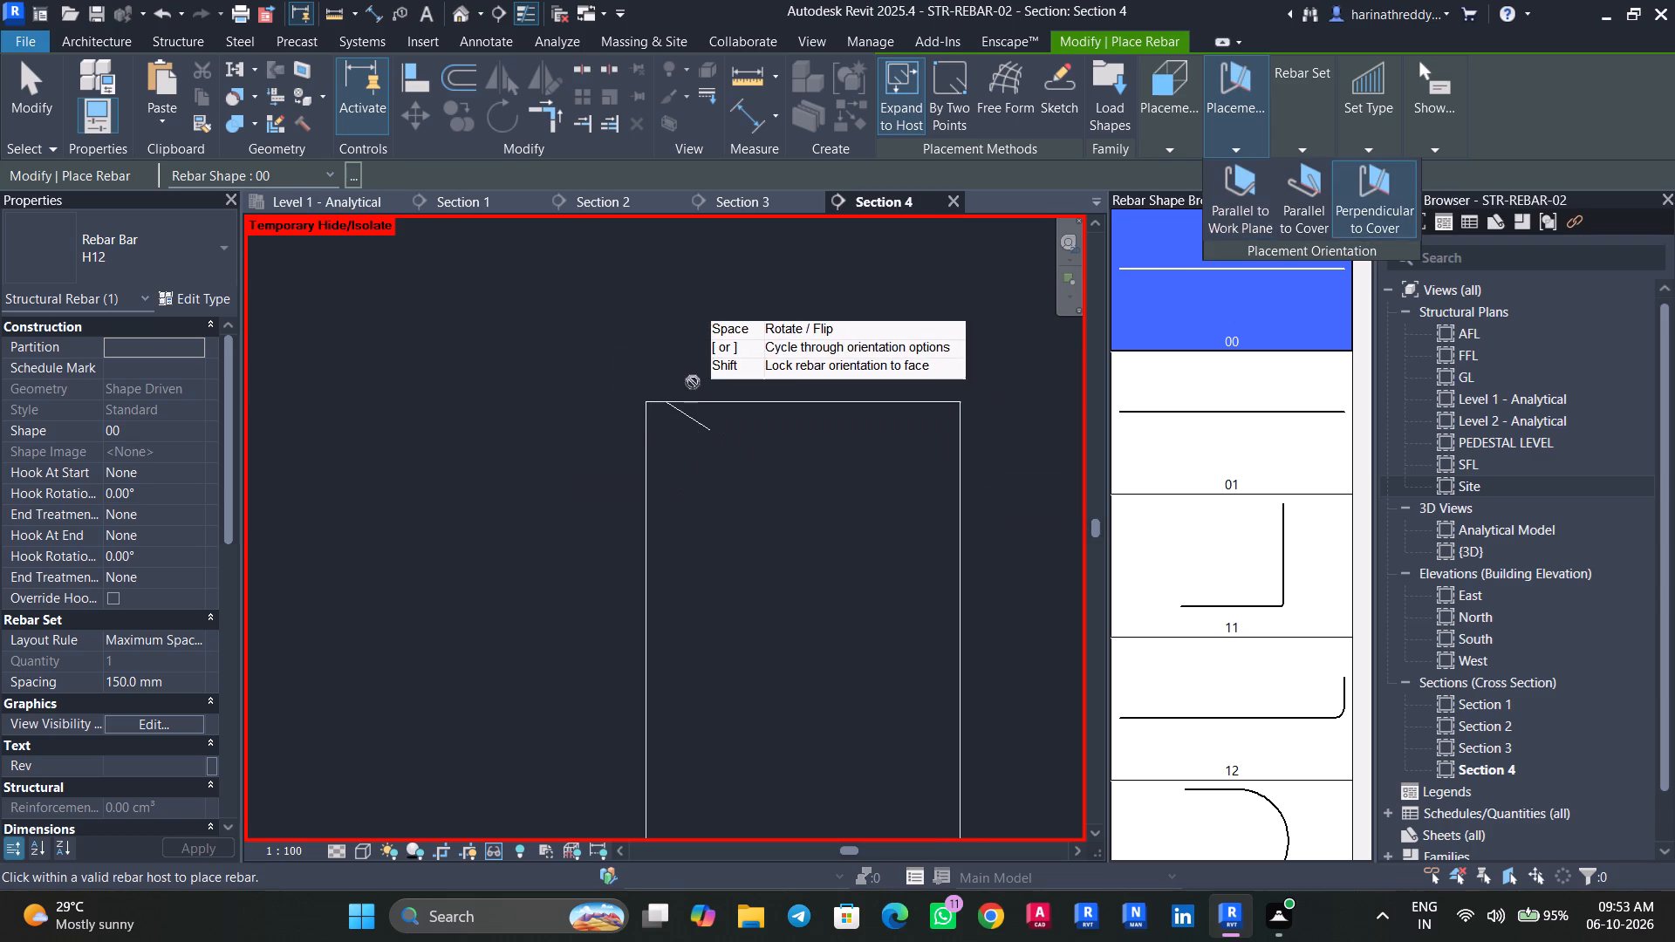
pyautogui.click(1192, 128)
pyautogui.click(1123, 211)
pyautogui.click(1159, 200)
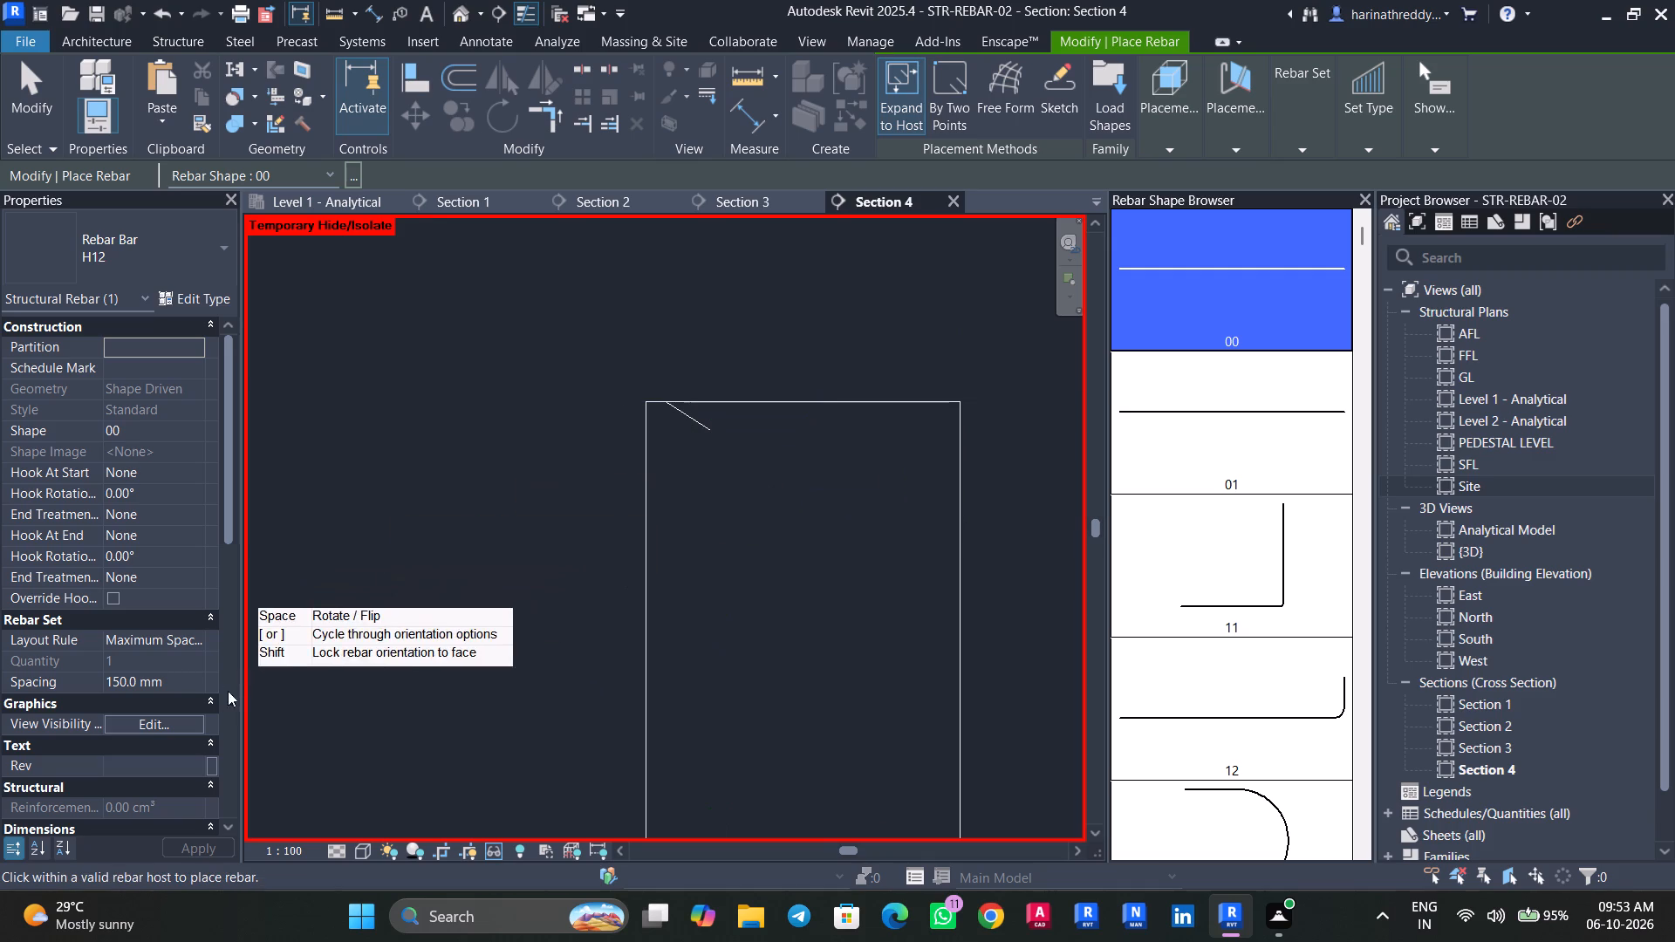
pyautogui.click(715, 570)
pyautogui.press('Escape')
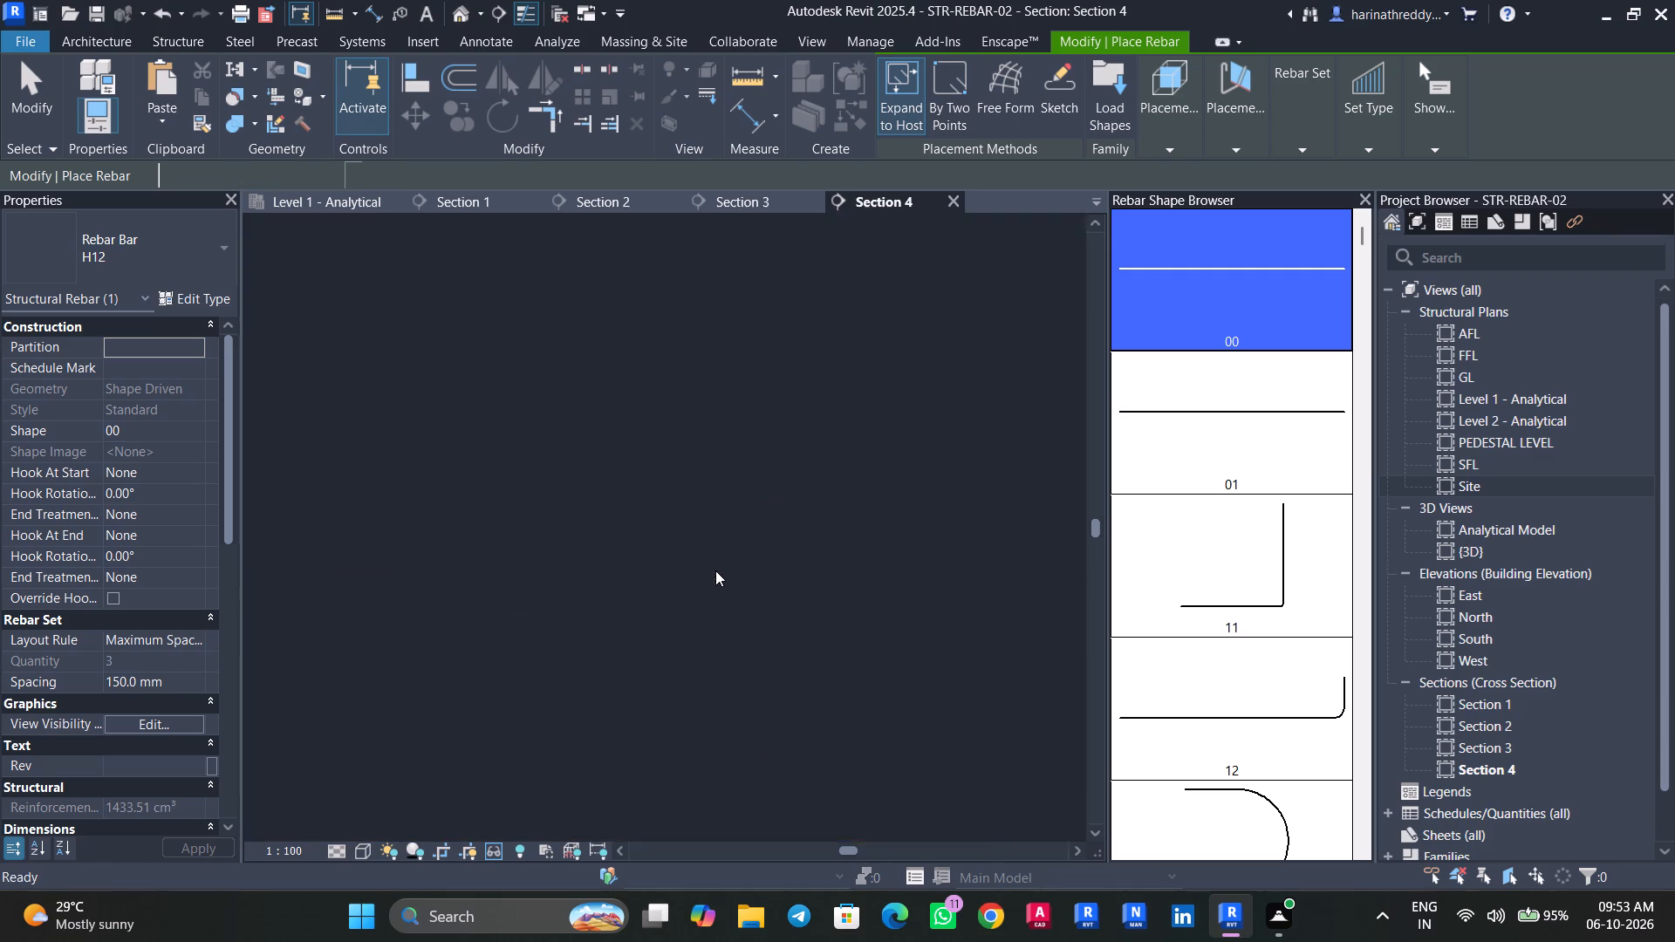
pyautogui.press('Escape')
# Move the top end of the H12 bar set down slightly, away from the beam's top face.
pyautogui.moveTo(735, 569); pyautogui.dragTo(680, 326, button='middle')
pyautogui.click(655, 373)
pyautogui.moveTo(717, 380); pyautogui.dragTo(748, 556, button='middle')
pyautogui.scroll(-4, 754, 551)
pyautogui.scroll(4, 735, 473)
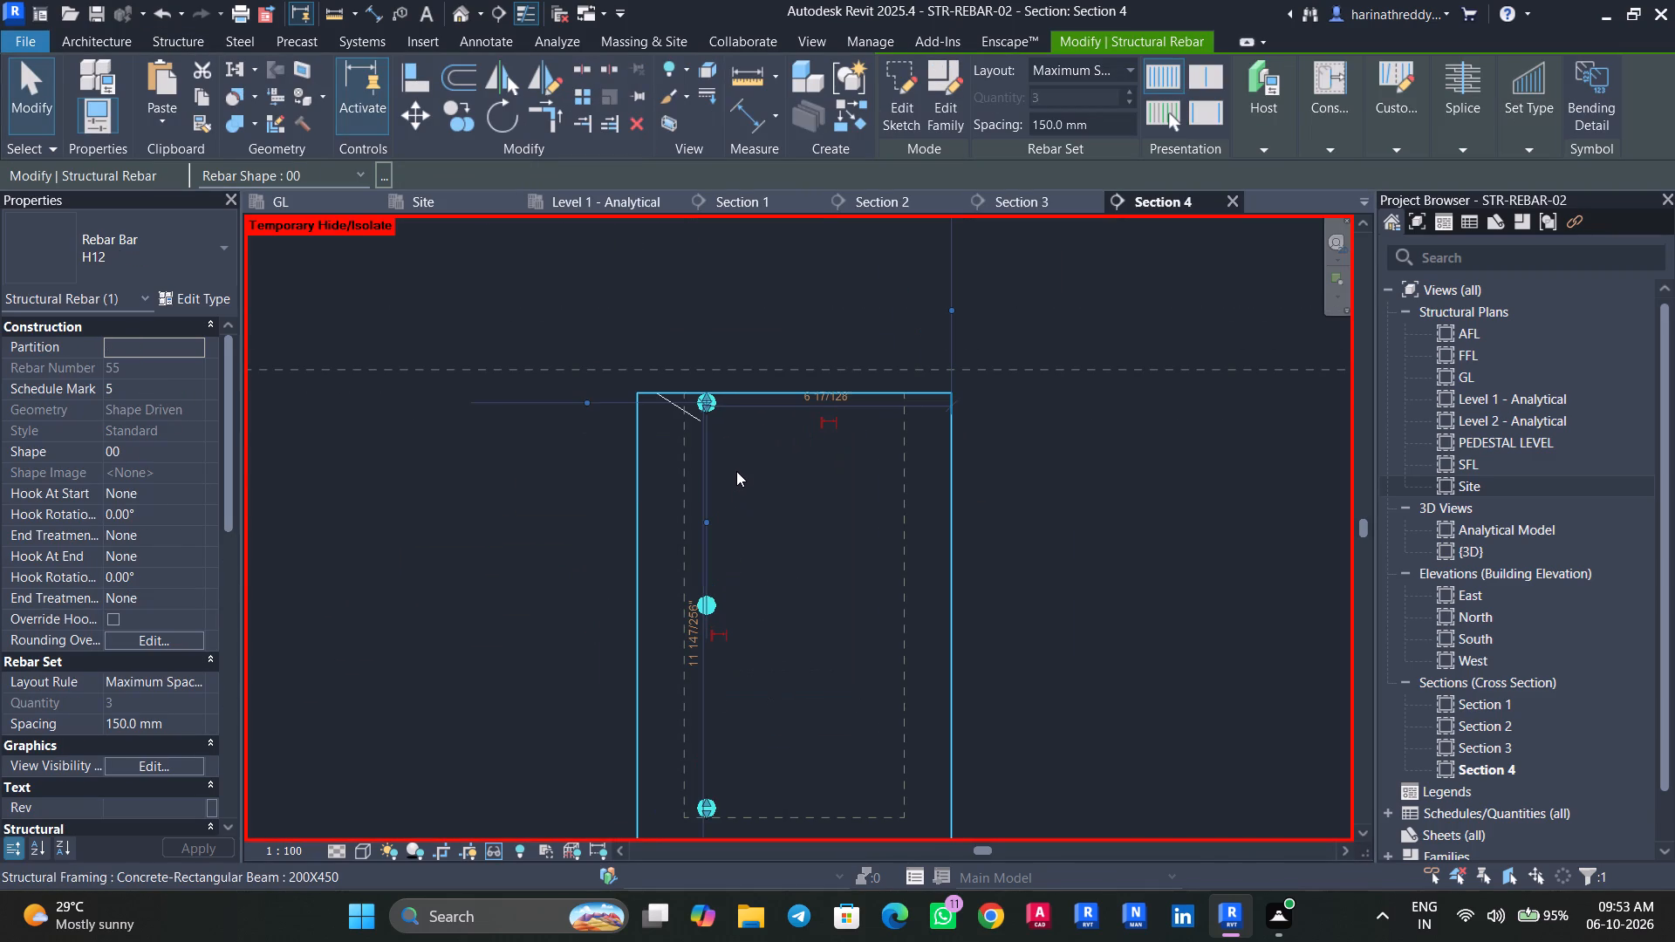
pyautogui.press('Escape')
pyautogui.click(950, 420)
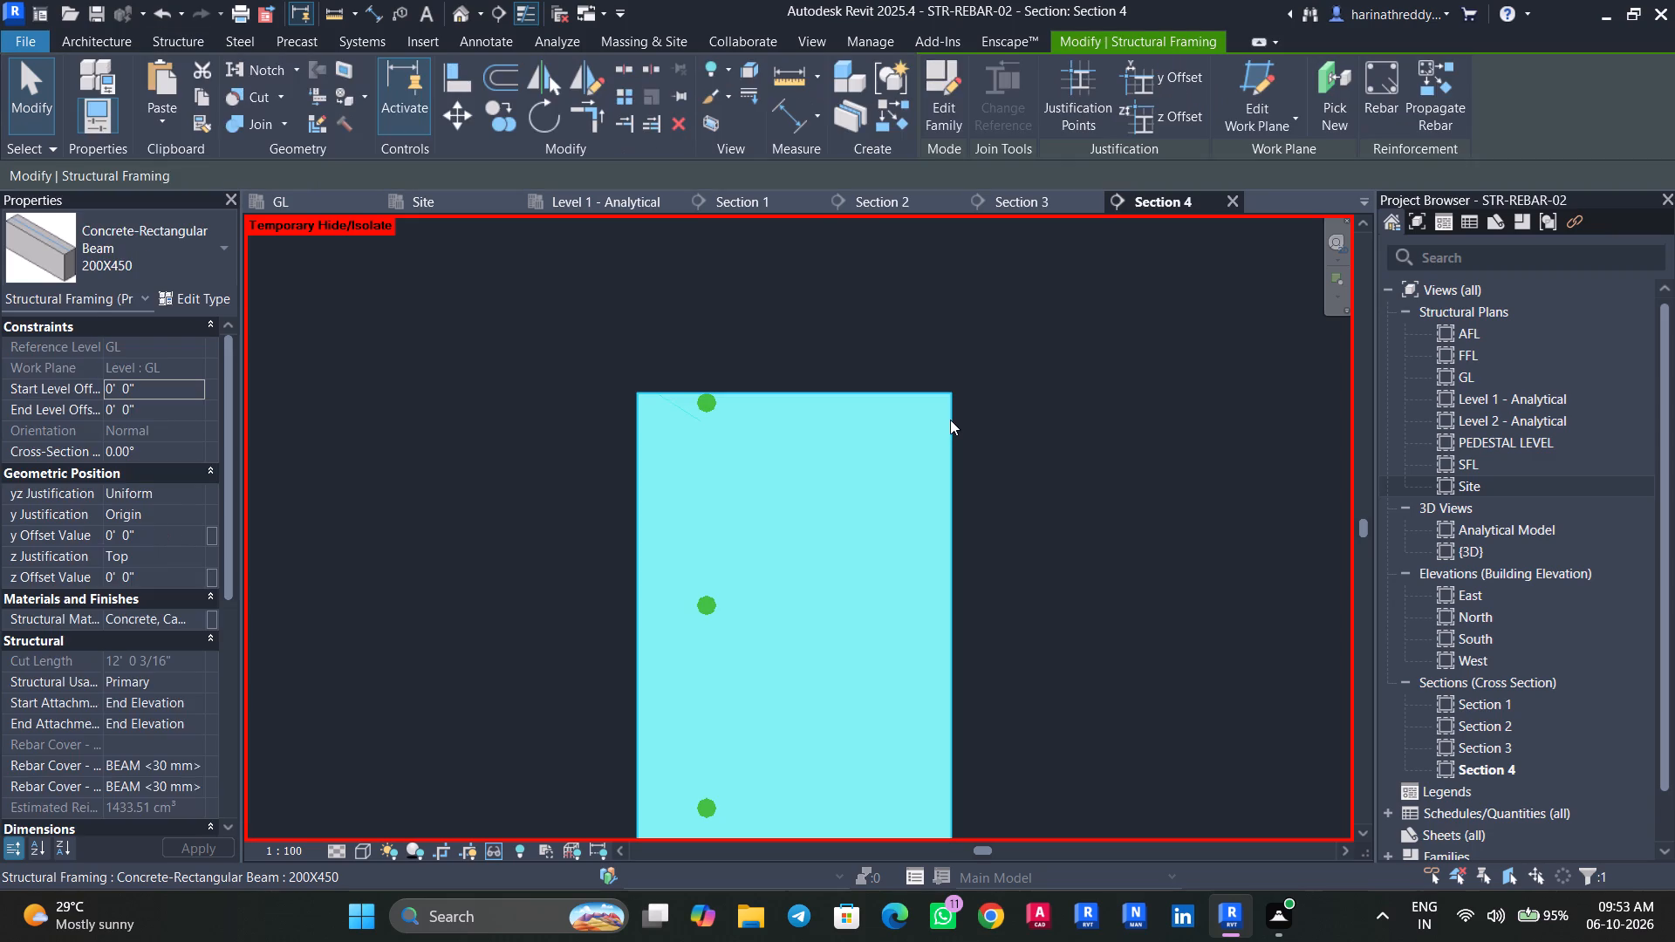
pyautogui.press('Escape')
pyautogui.click(707, 597)
pyautogui.moveTo(708, 406); pyautogui.dragTo(714, 438)
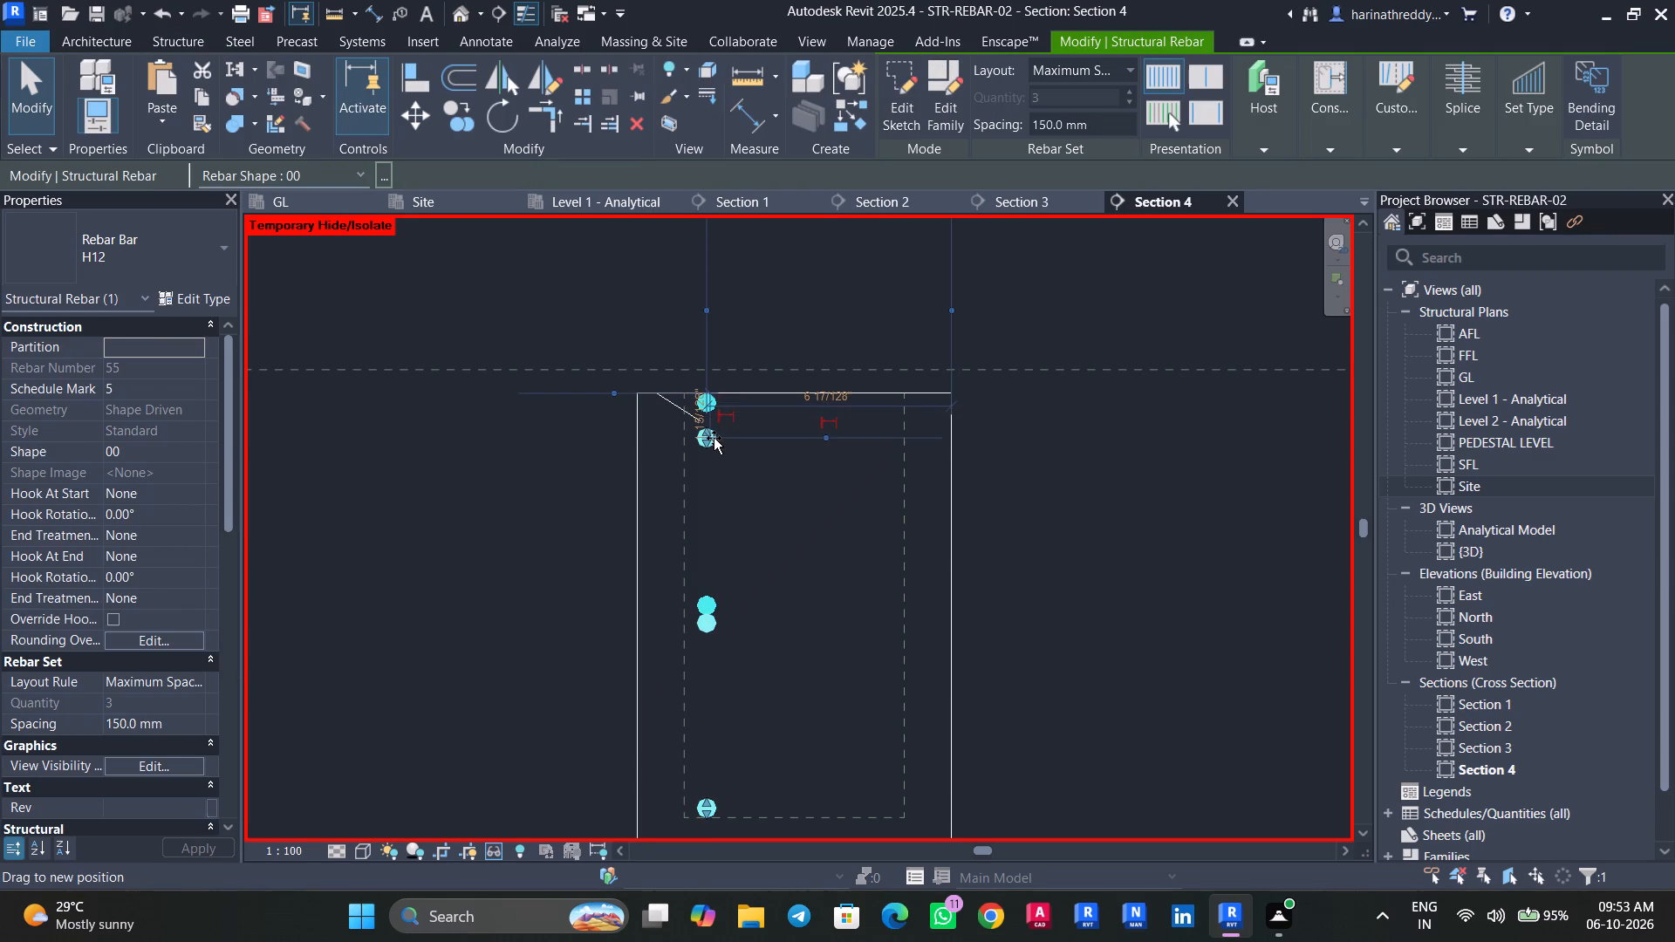
pyautogui.moveTo(714, 438); pyautogui.dragTo(713, 423)
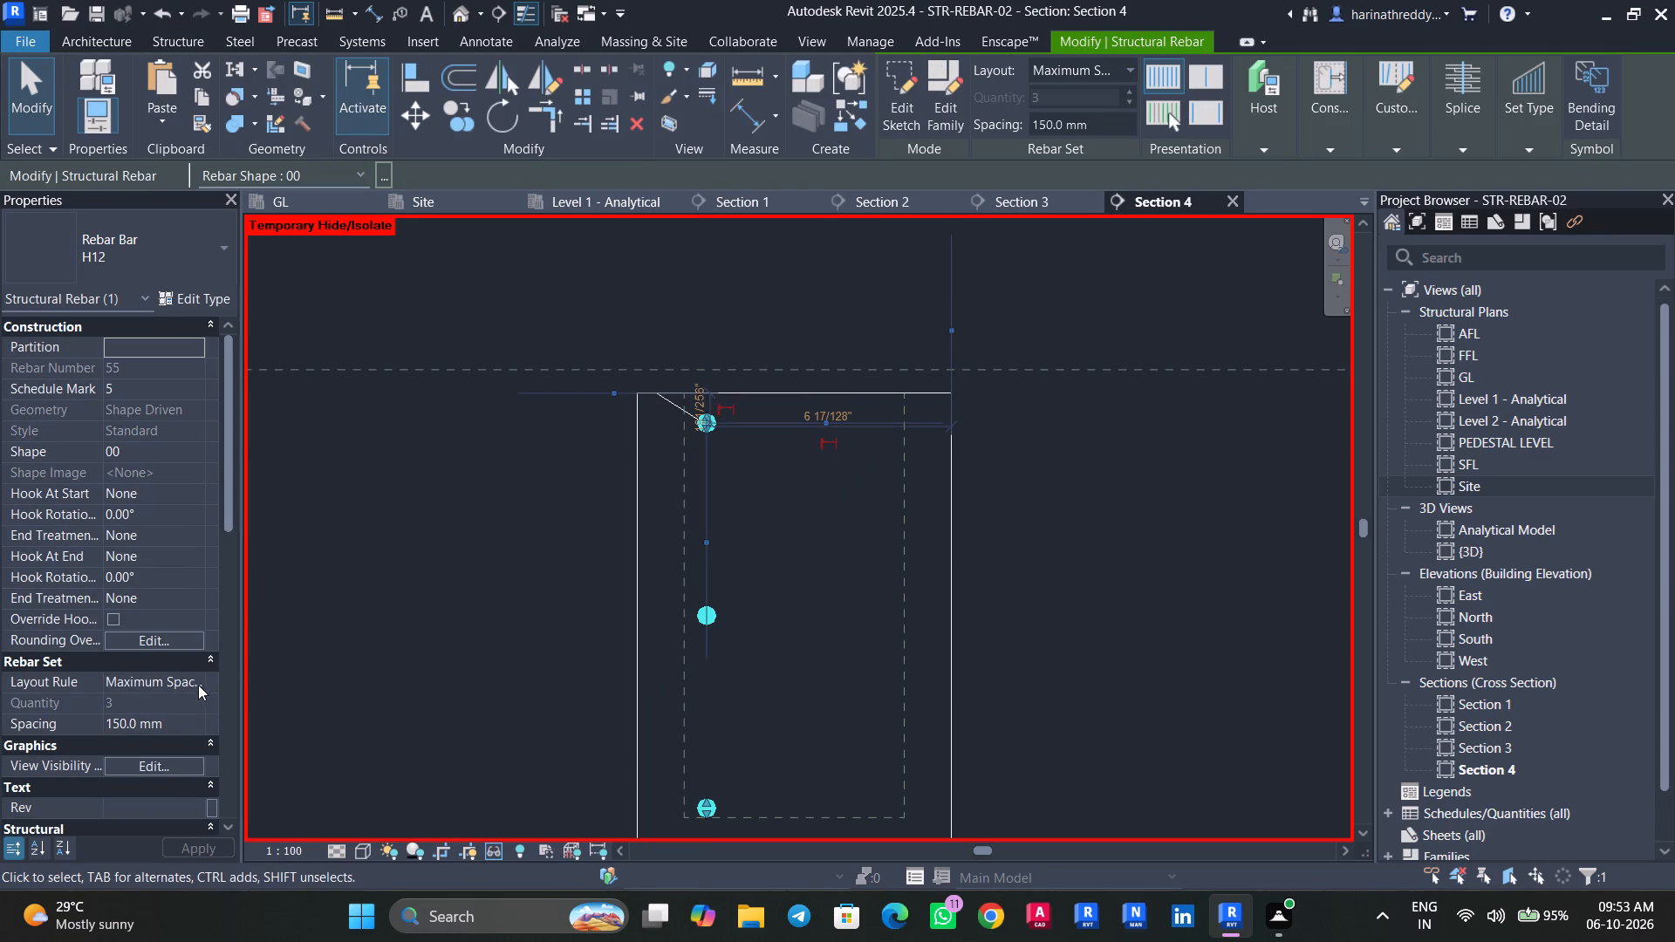
# Set the H12 bar set's layout rule to Fixed Number with a quantity of 2.
pyautogui.click(200, 682)
pyautogui.click(146, 716)
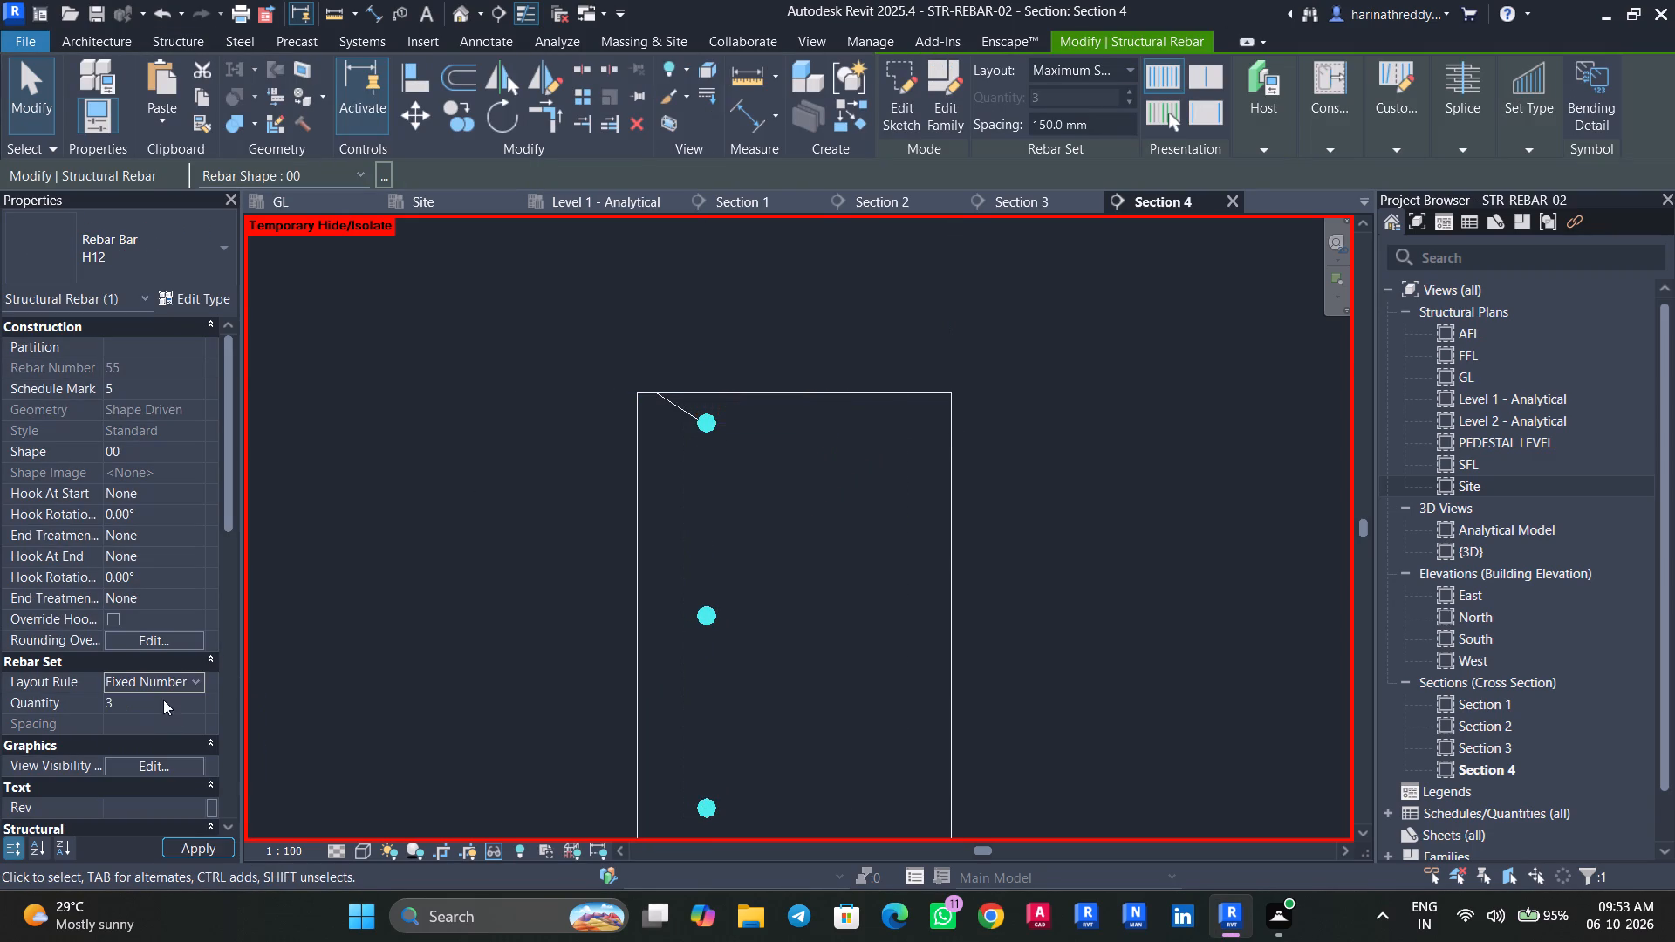
pyautogui.click(163, 700)
pyautogui.press('2')
pyautogui.press('Return')
pyautogui.scroll(-2, 833, 607)
pyautogui.scroll(1, 833, 607)
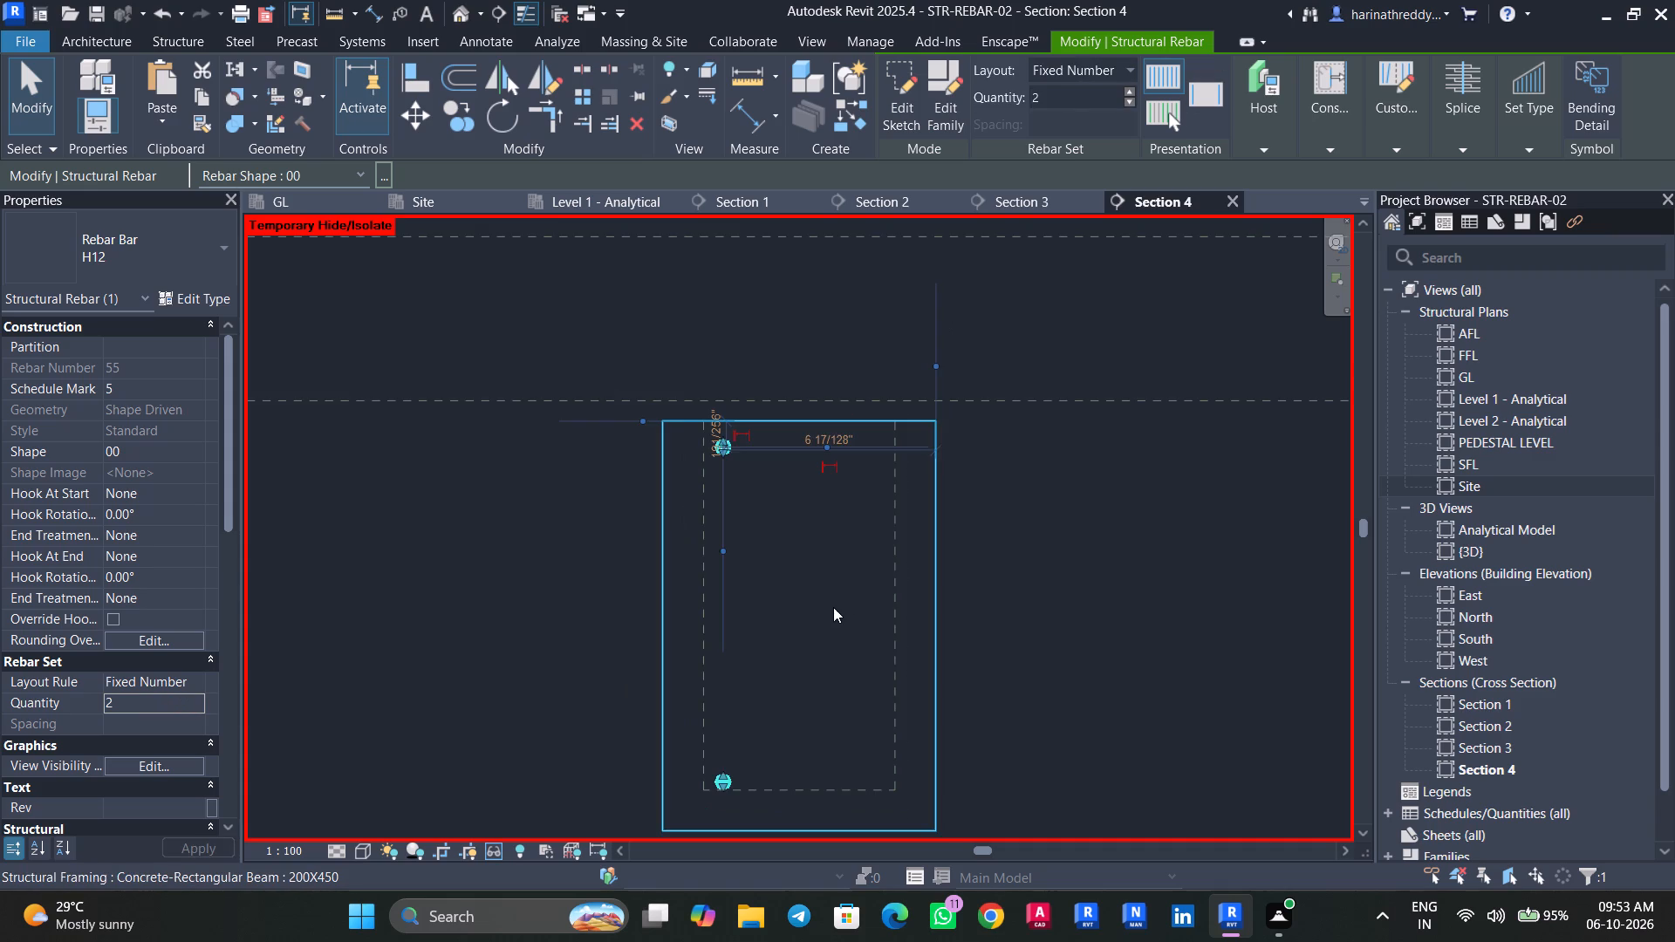
pyautogui.press('Escape')
pyautogui.press('Escape')
# Mirror a copy of the two H12 bars about the beam's vertical centre line.
pyautogui.click(733, 770)
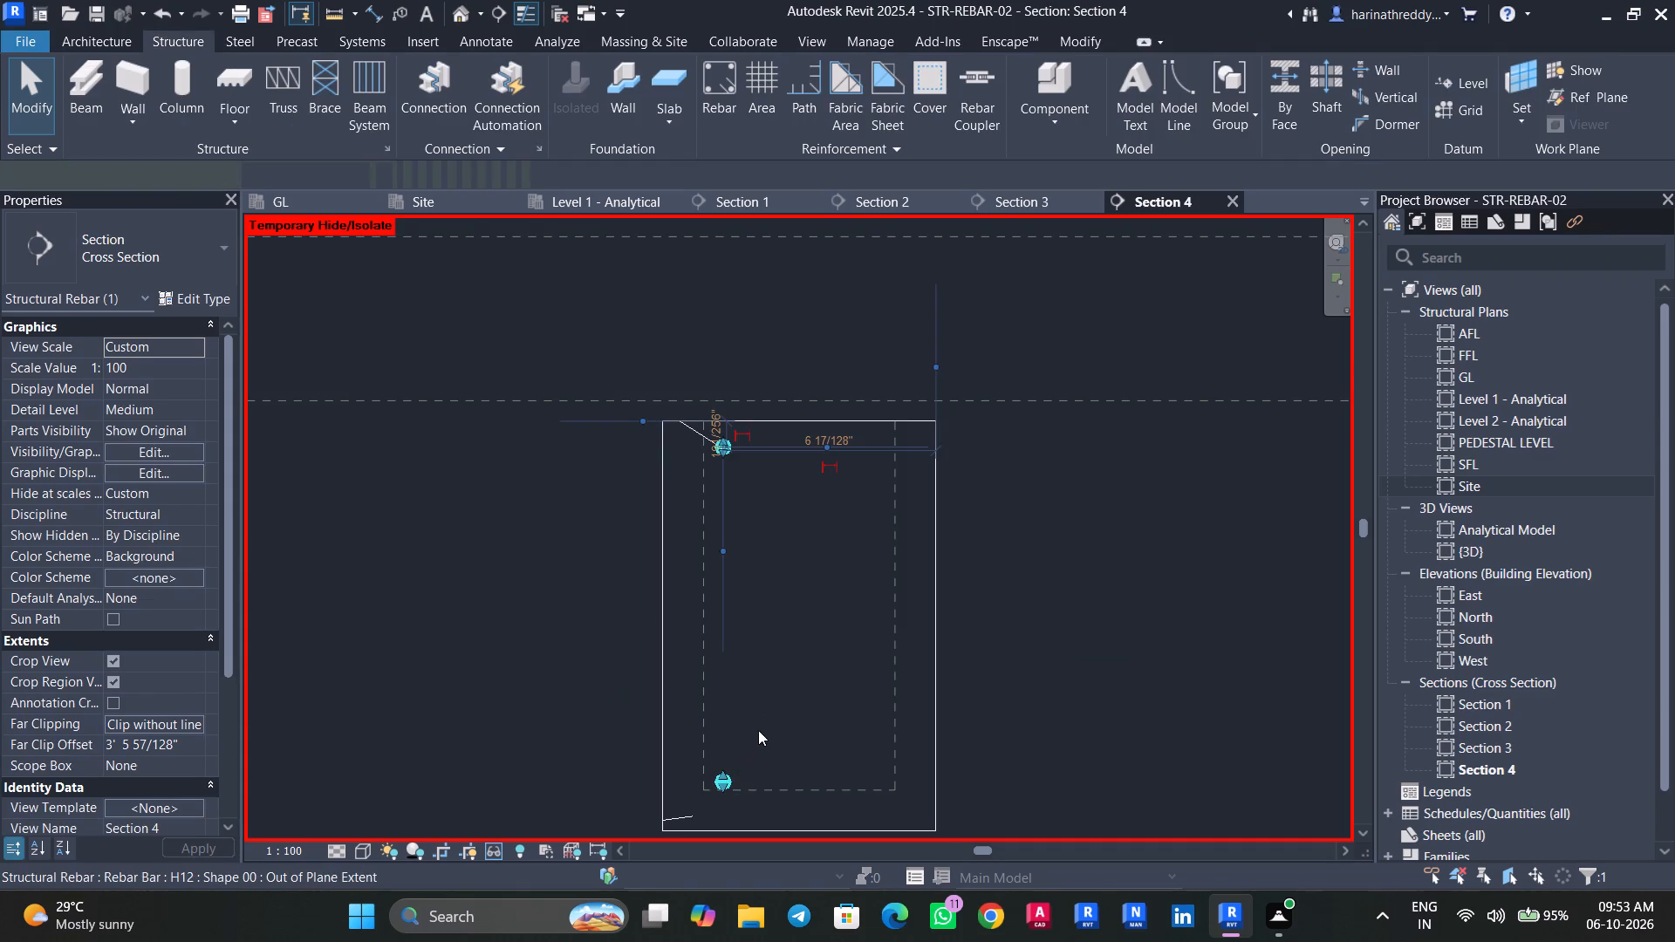
pyautogui.click(503, 84)
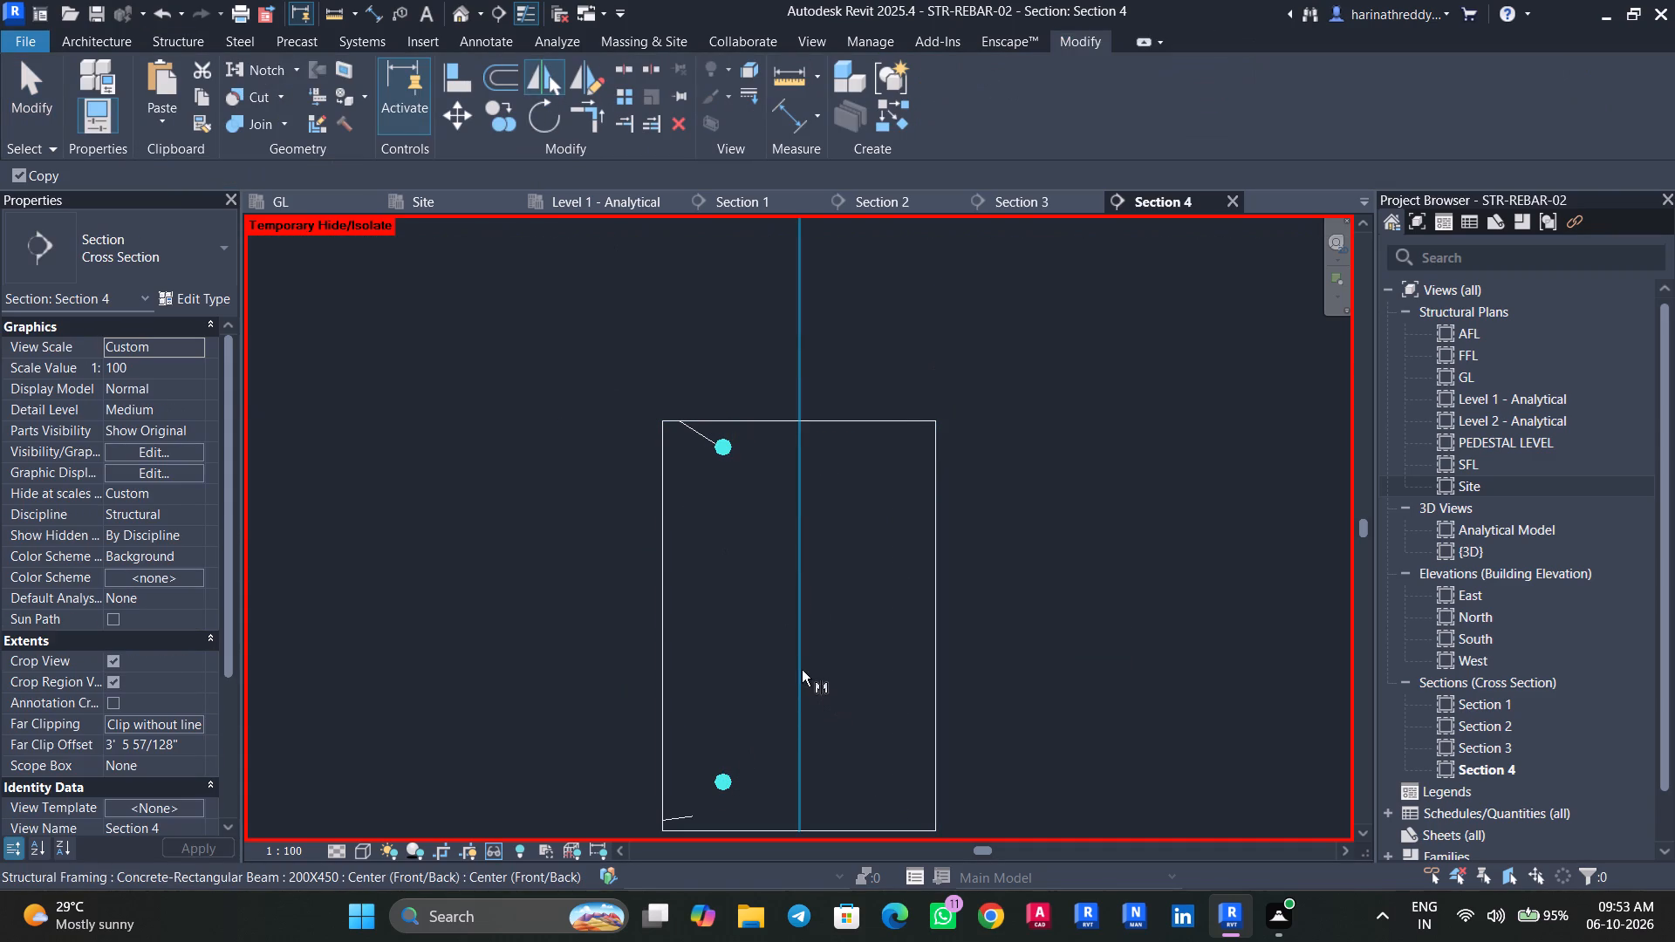
pyautogui.click(802, 670)
pyautogui.press('Escape')
pyautogui.press('Escape')
pyautogui.press('Escape')
# Nudge the mirrored H12 bar set two increments outward, towards the beam's nearest side face.
pyautogui.click(870, 454)
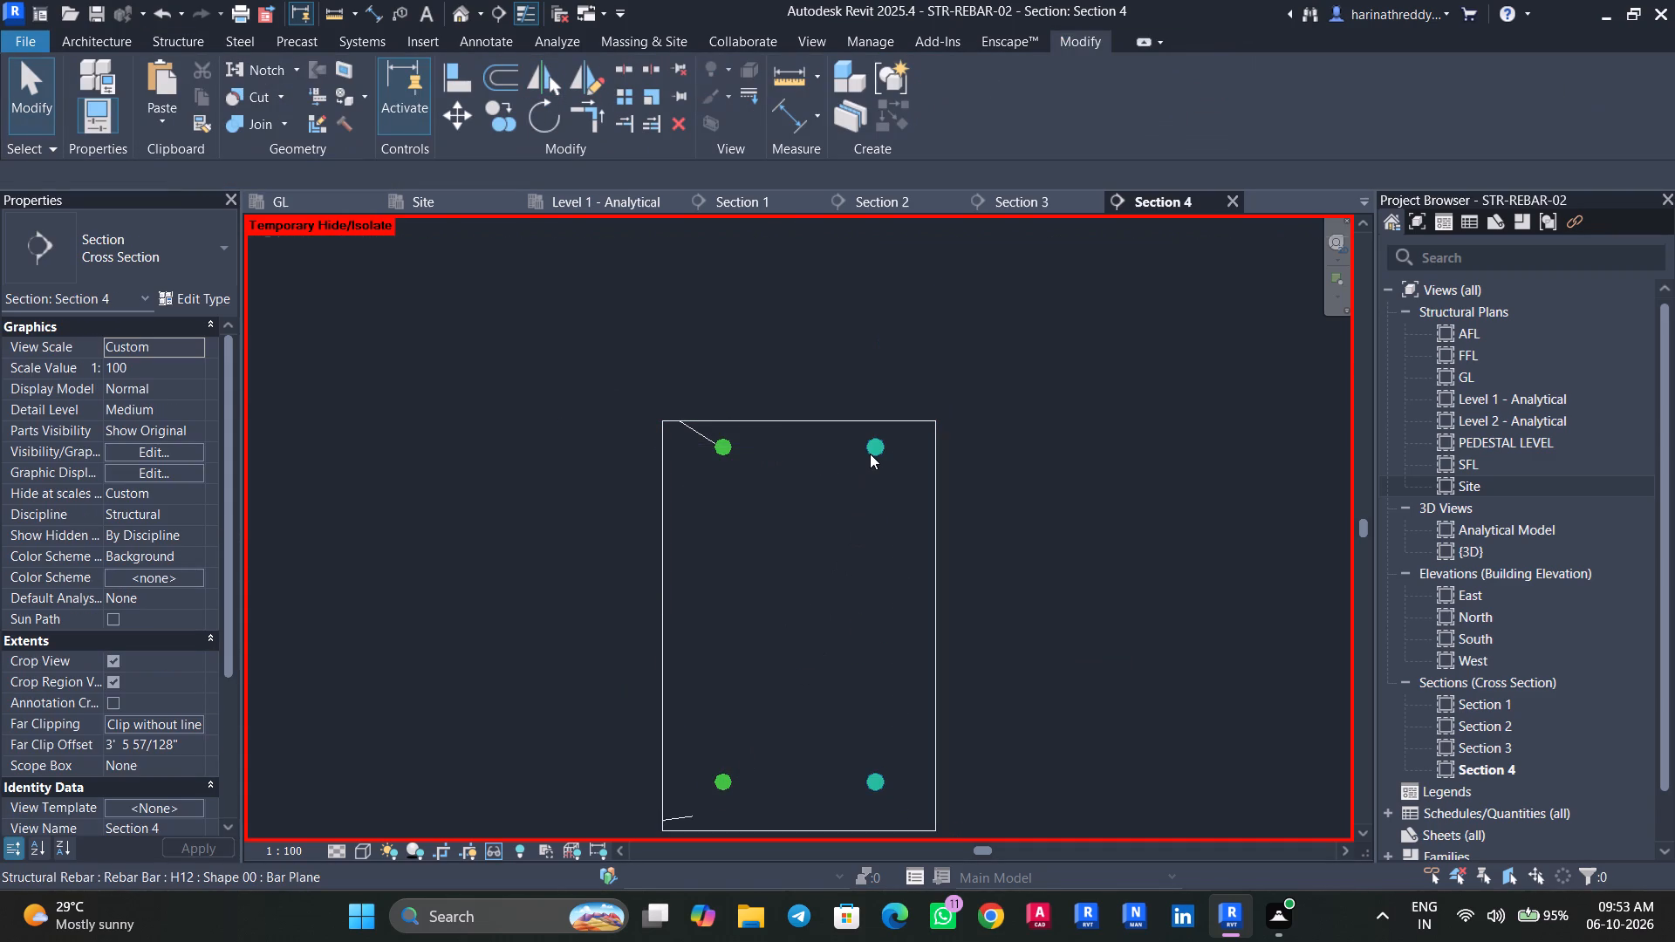
pyautogui.scroll(3, 883, 454)
pyautogui.press('Right')
pyautogui.press('Right')
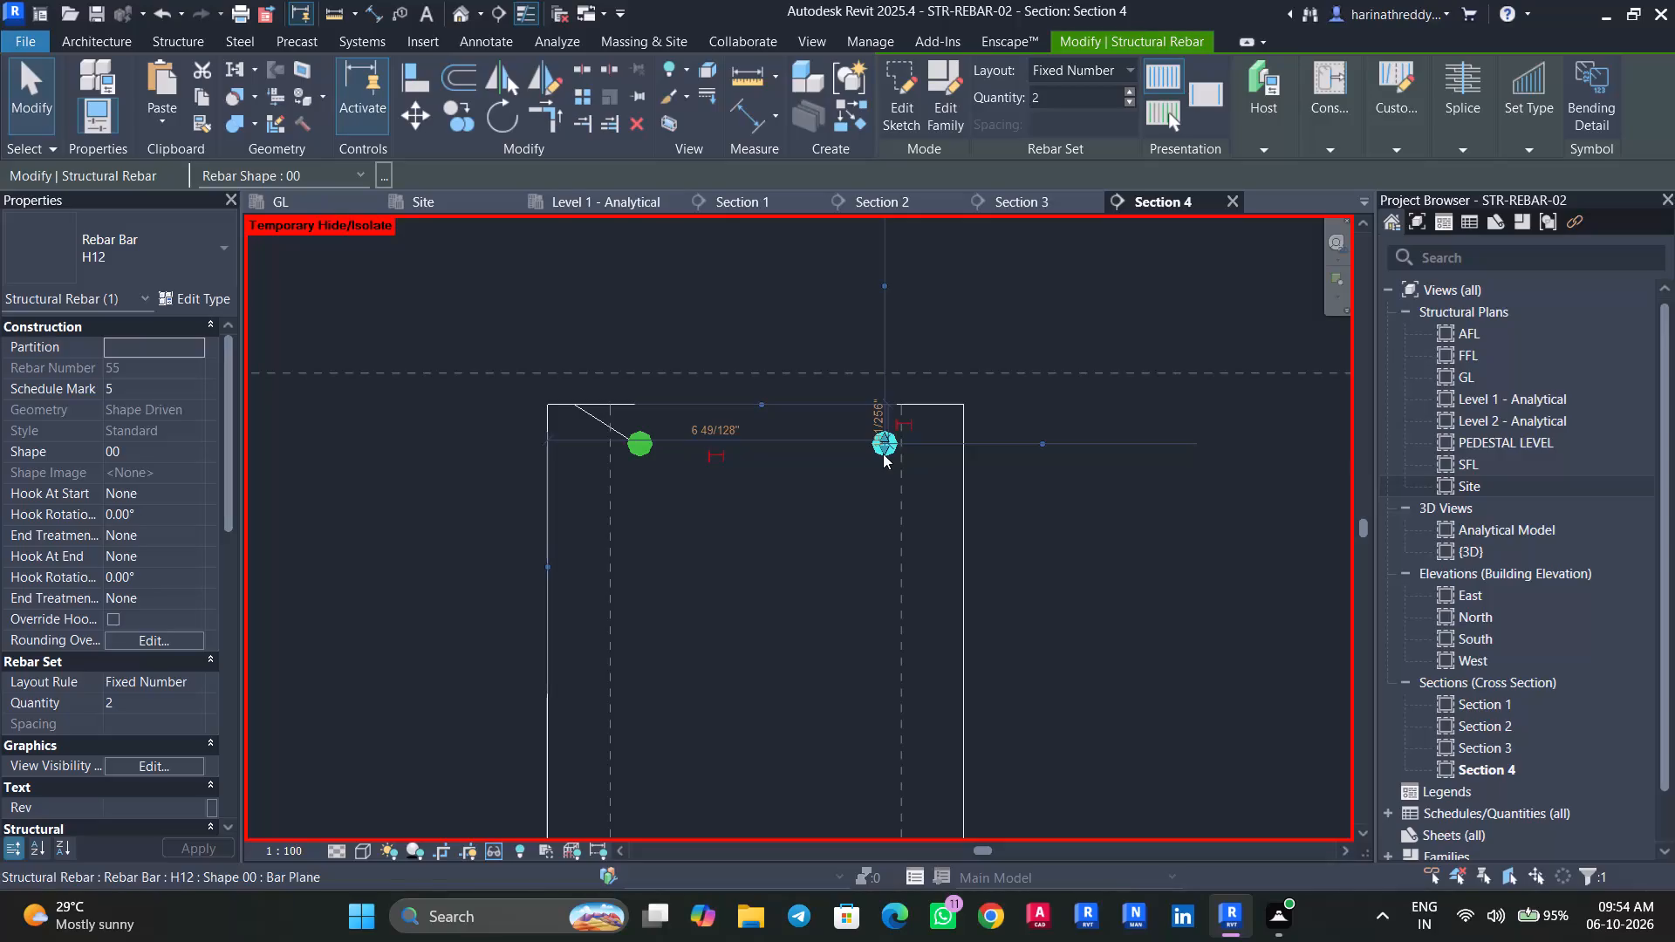
pyautogui.moveTo(1101, 512); pyautogui.dragTo(1012, 266, button='middle')
pyautogui.press('Escape')
pyautogui.scroll(-2, 985, 461)
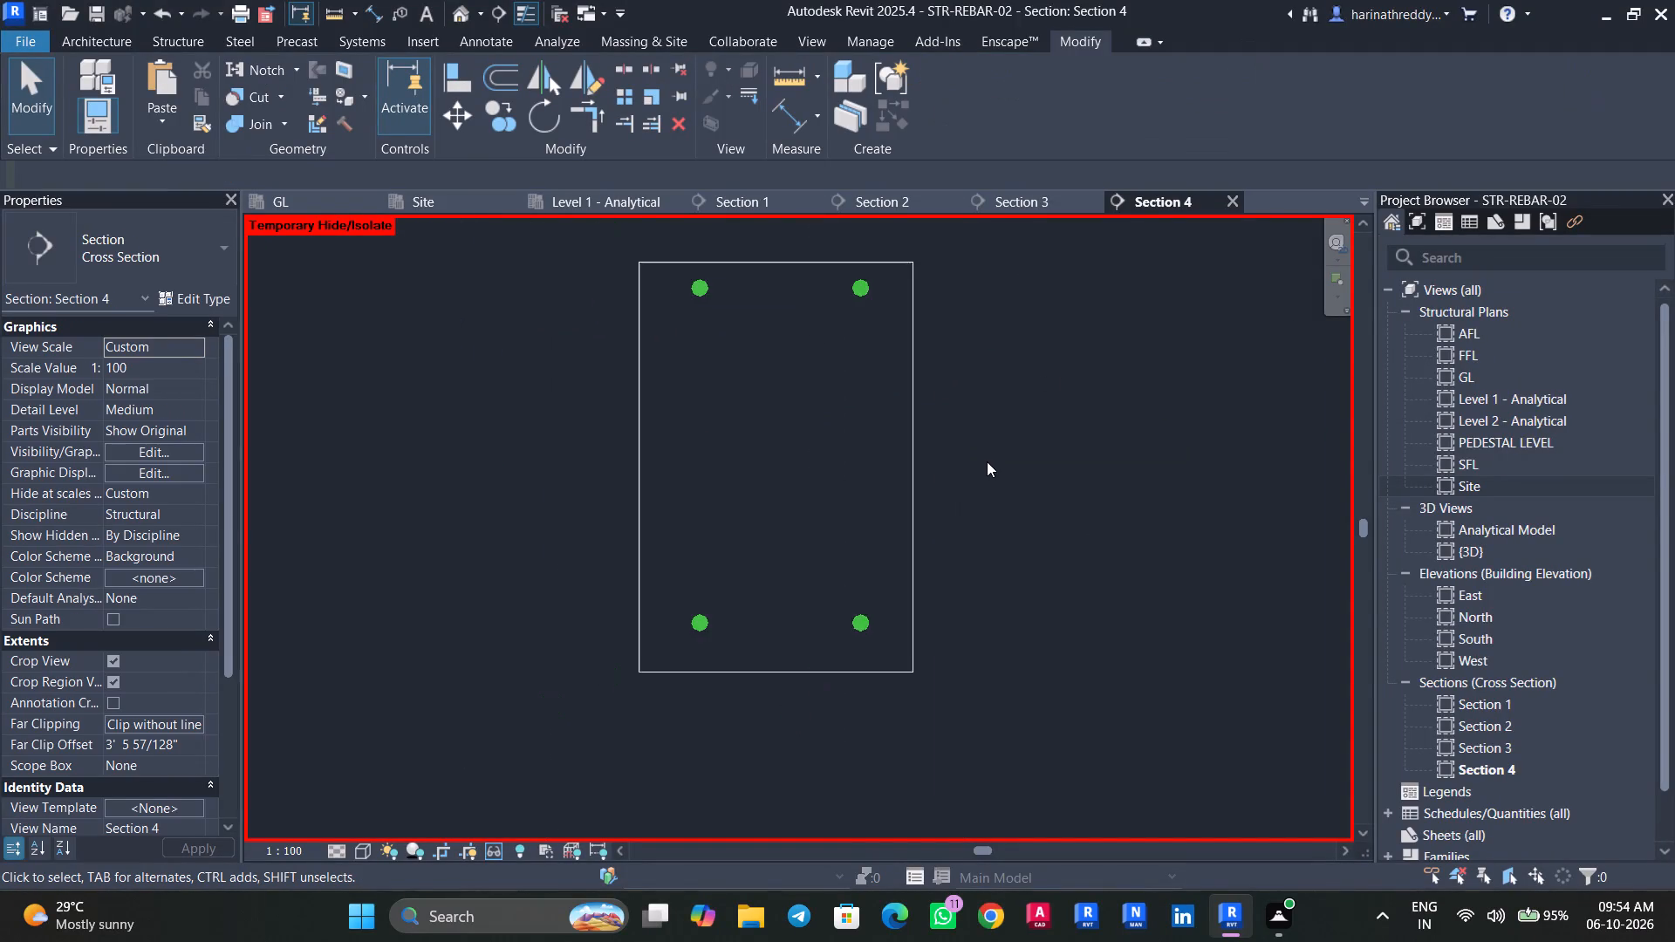
pyautogui.scroll(-4, 987, 461)
# Place H12 stirrups of shape 52 in the 200X450 beam with the Parallel to Work Plane orientation and 150 mm maximum spacing.
pyautogui.click(940, 457)
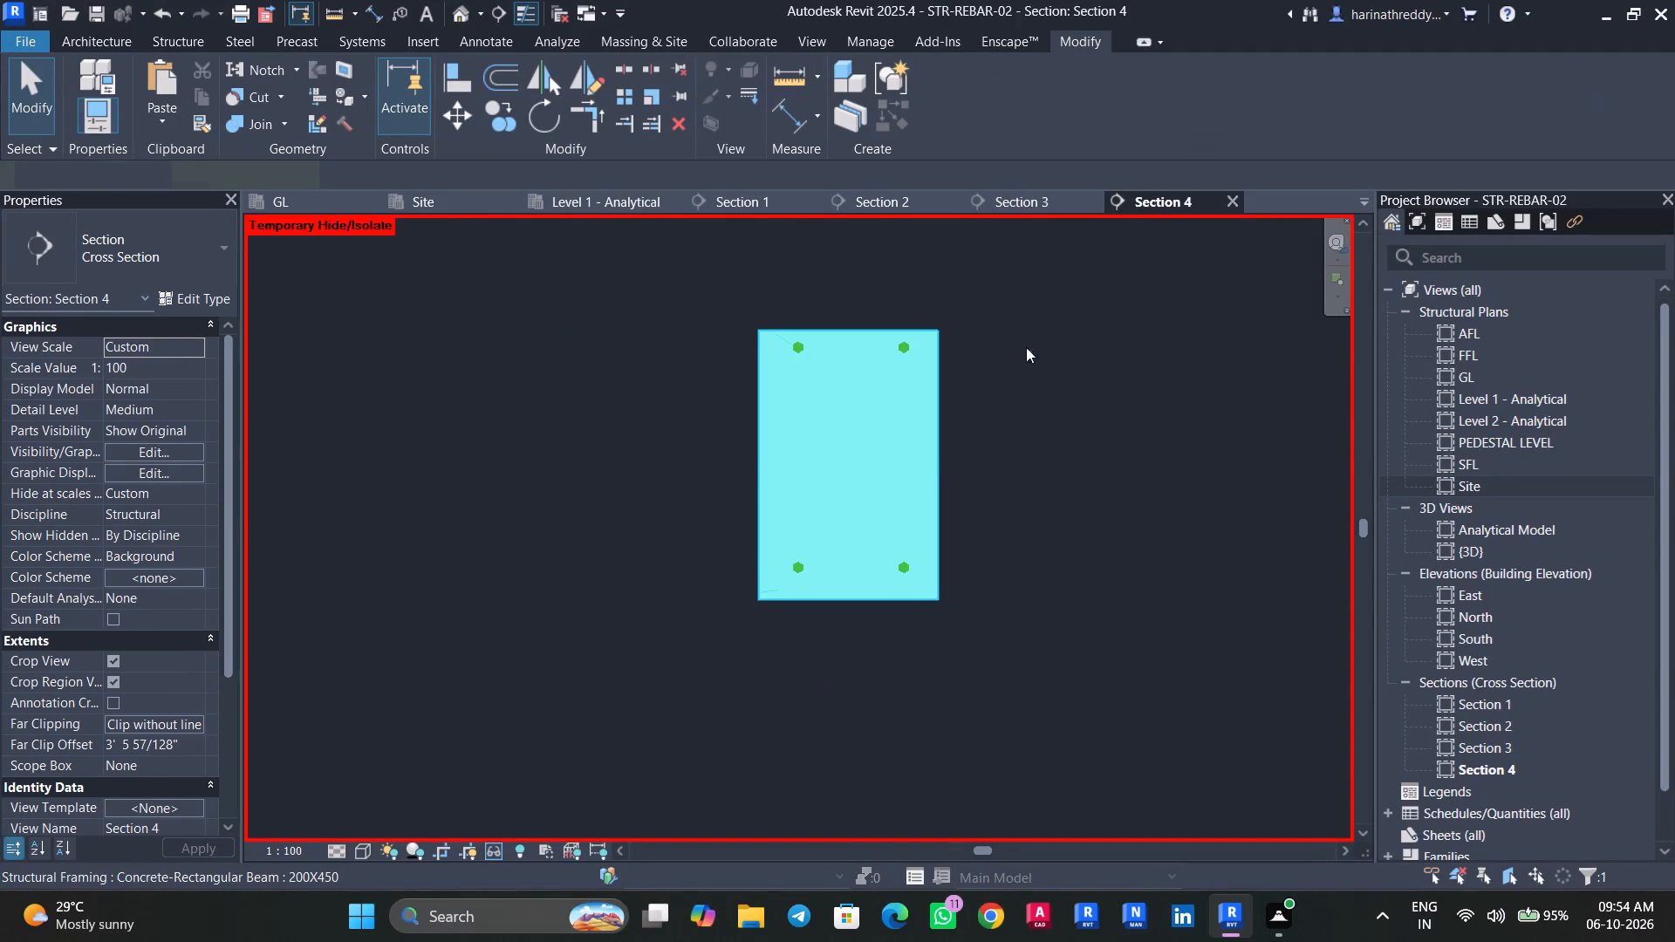
pyautogui.click(1372, 92)
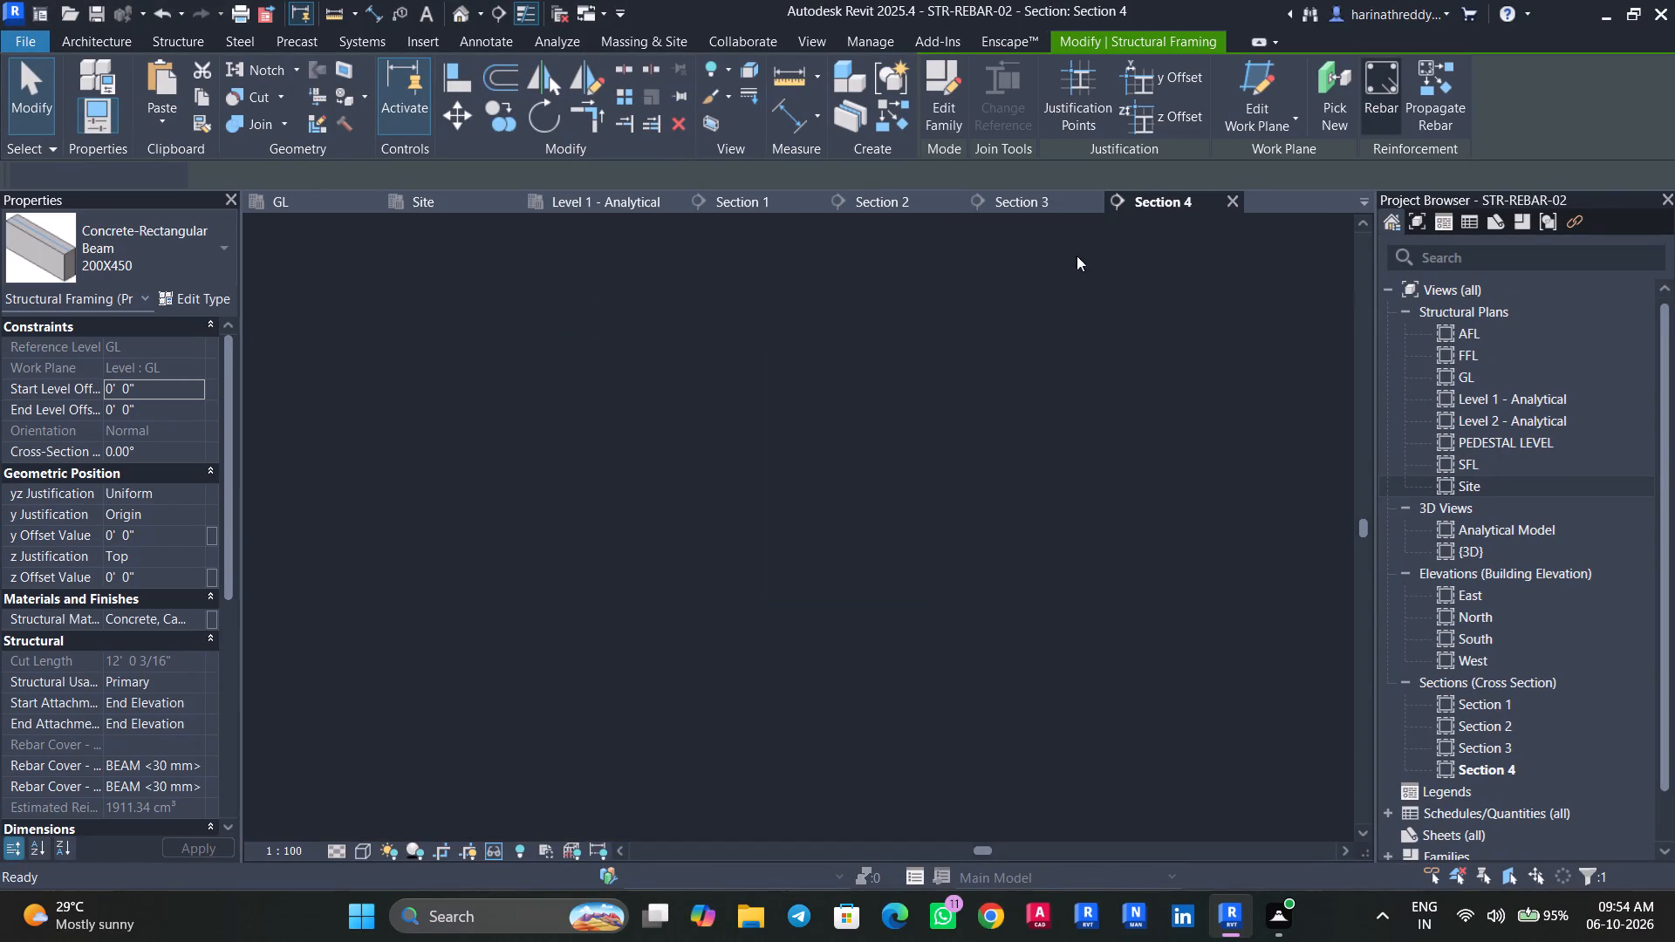
pyautogui.scroll(-13, 1235, 428)
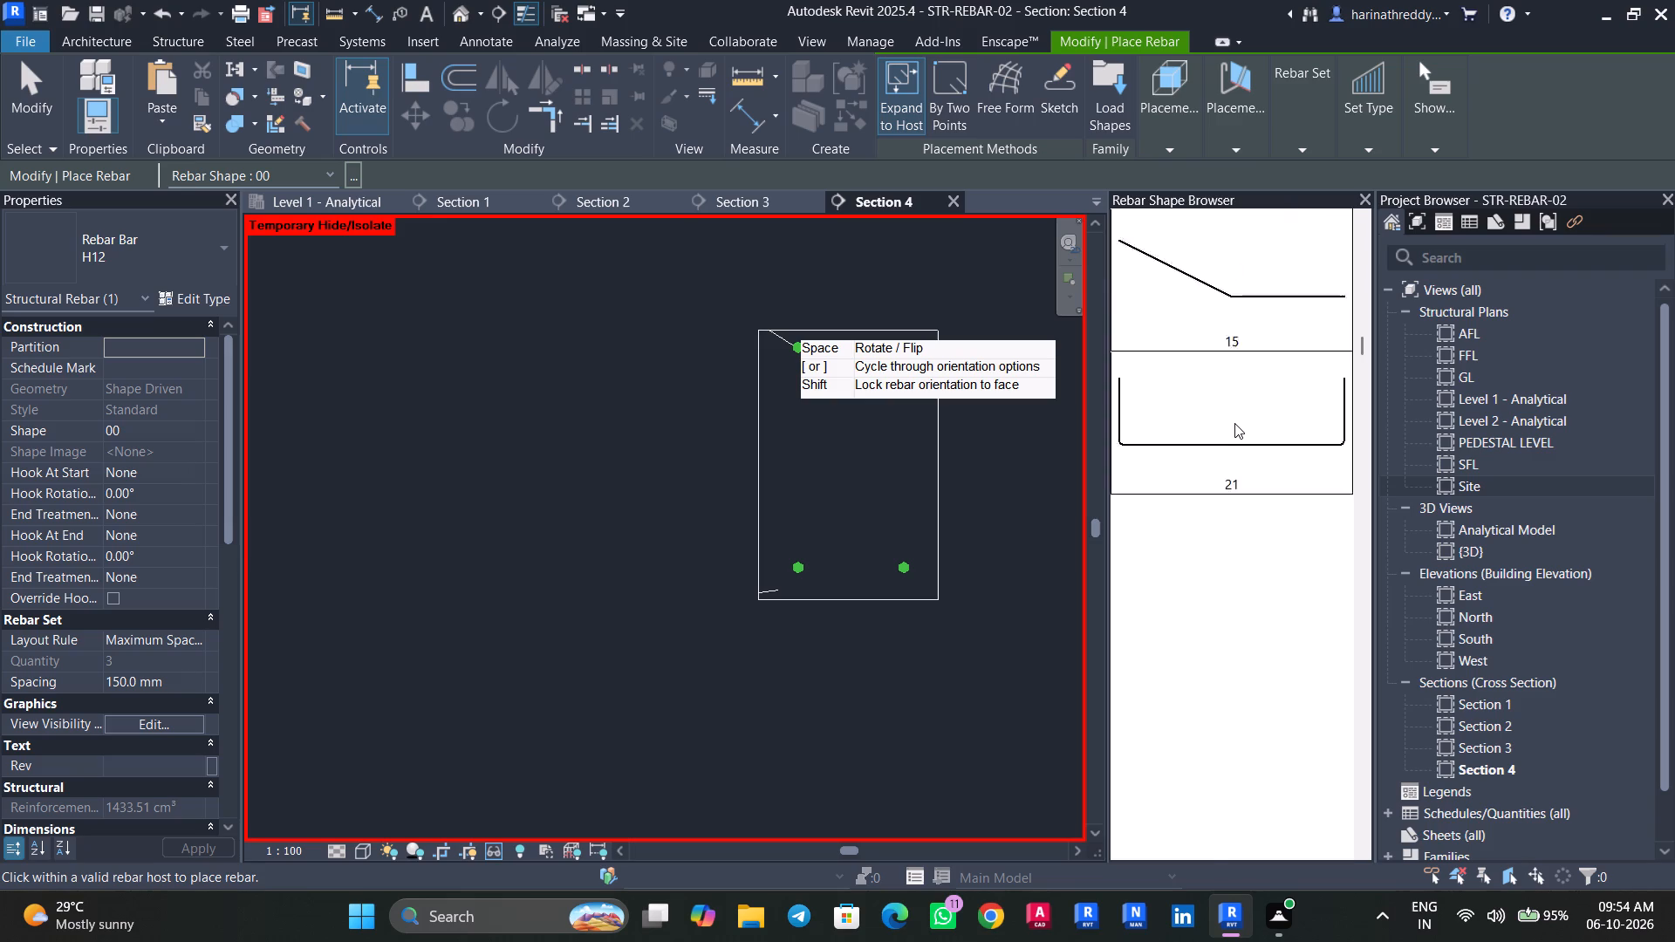
pyautogui.scroll(-6, 1234, 423)
pyautogui.scroll(1, 1234, 423)
pyautogui.scroll(-20, 1234, 423)
pyautogui.scroll(2, 1234, 423)
pyautogui.scroll(-7, 1234, 423)
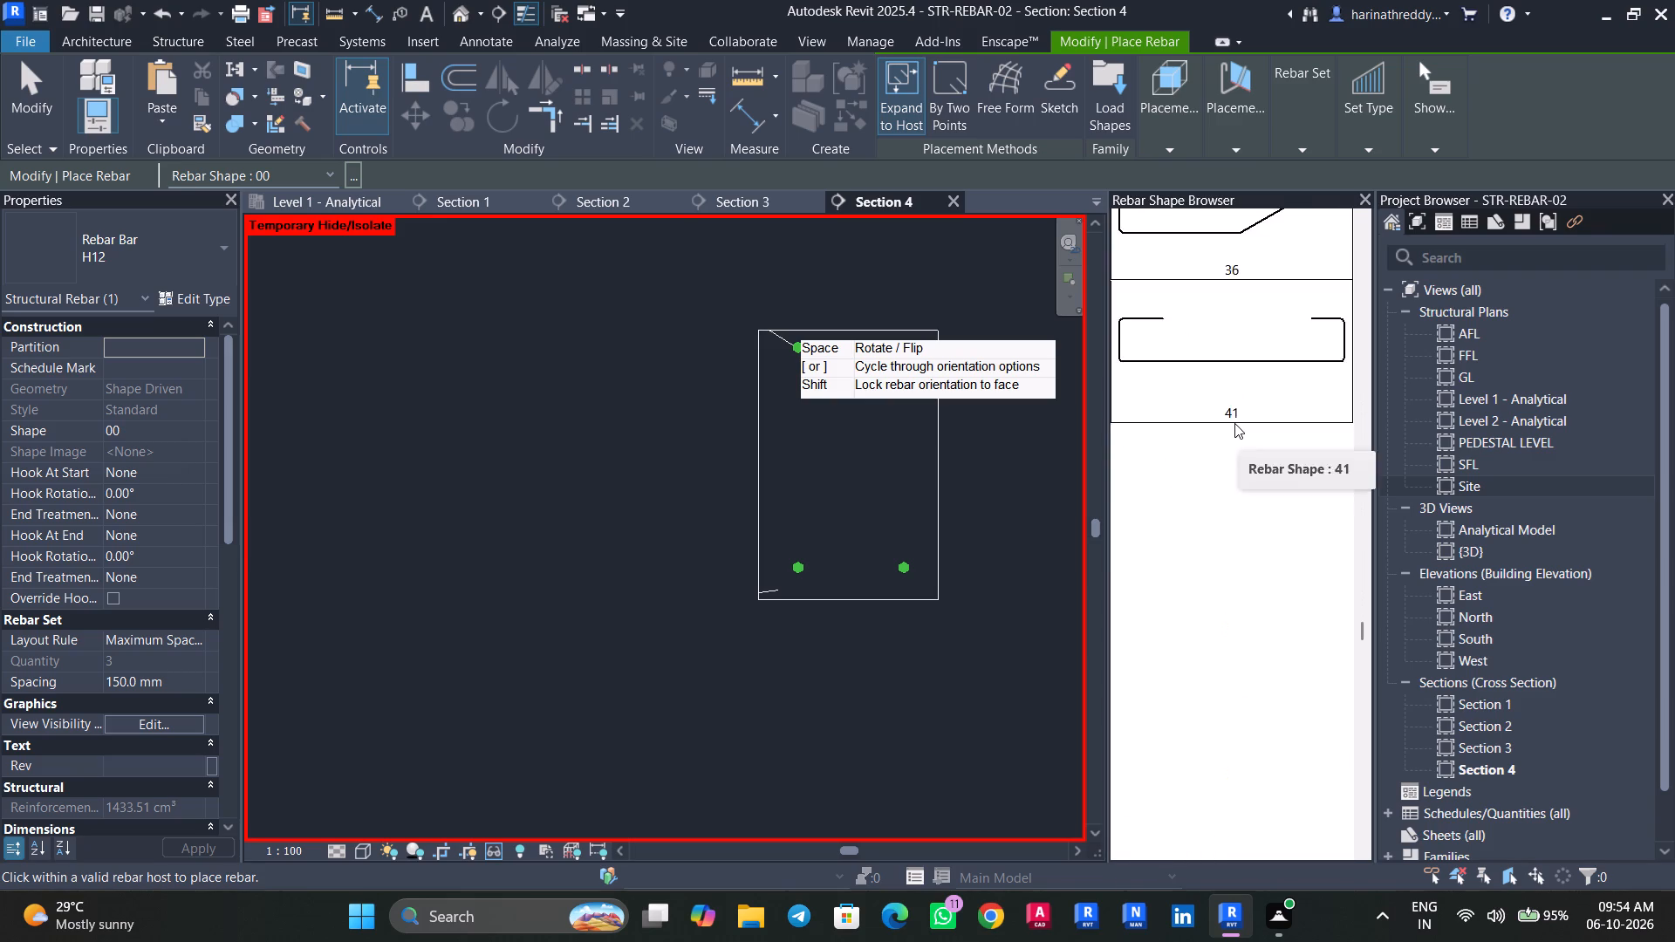
pyautogui.scroll(-9, 1234, 423)
pyautogui.click(1250, 537)
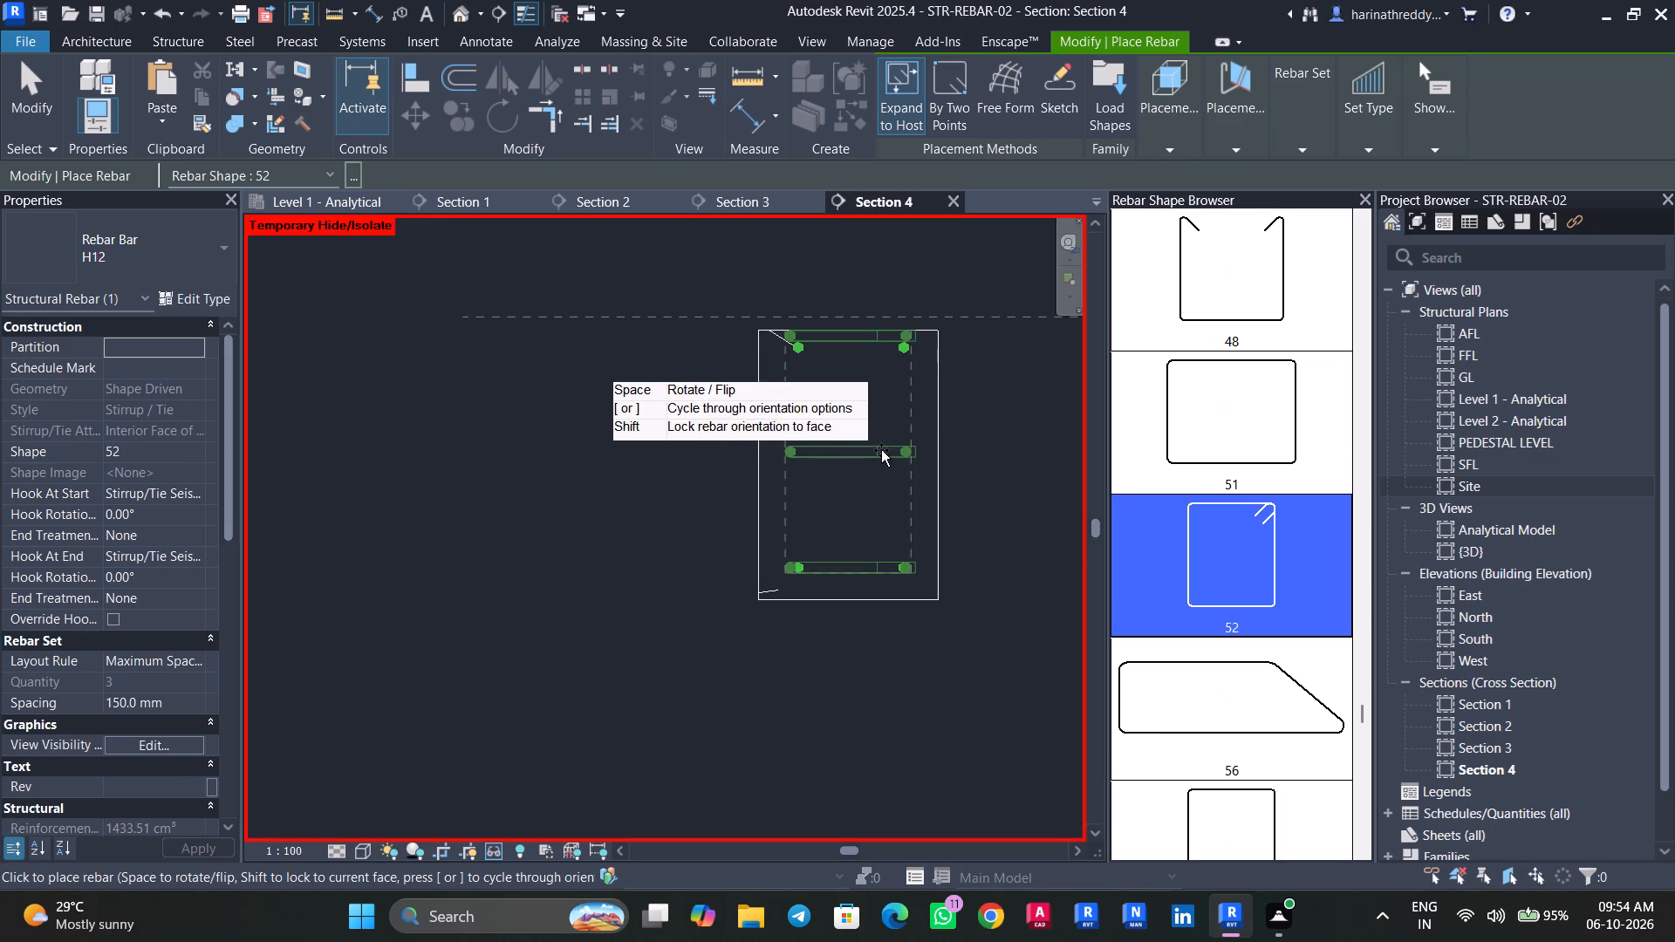
pyautogui.click(1166, 137)
pyautogui.click(1239, 139)
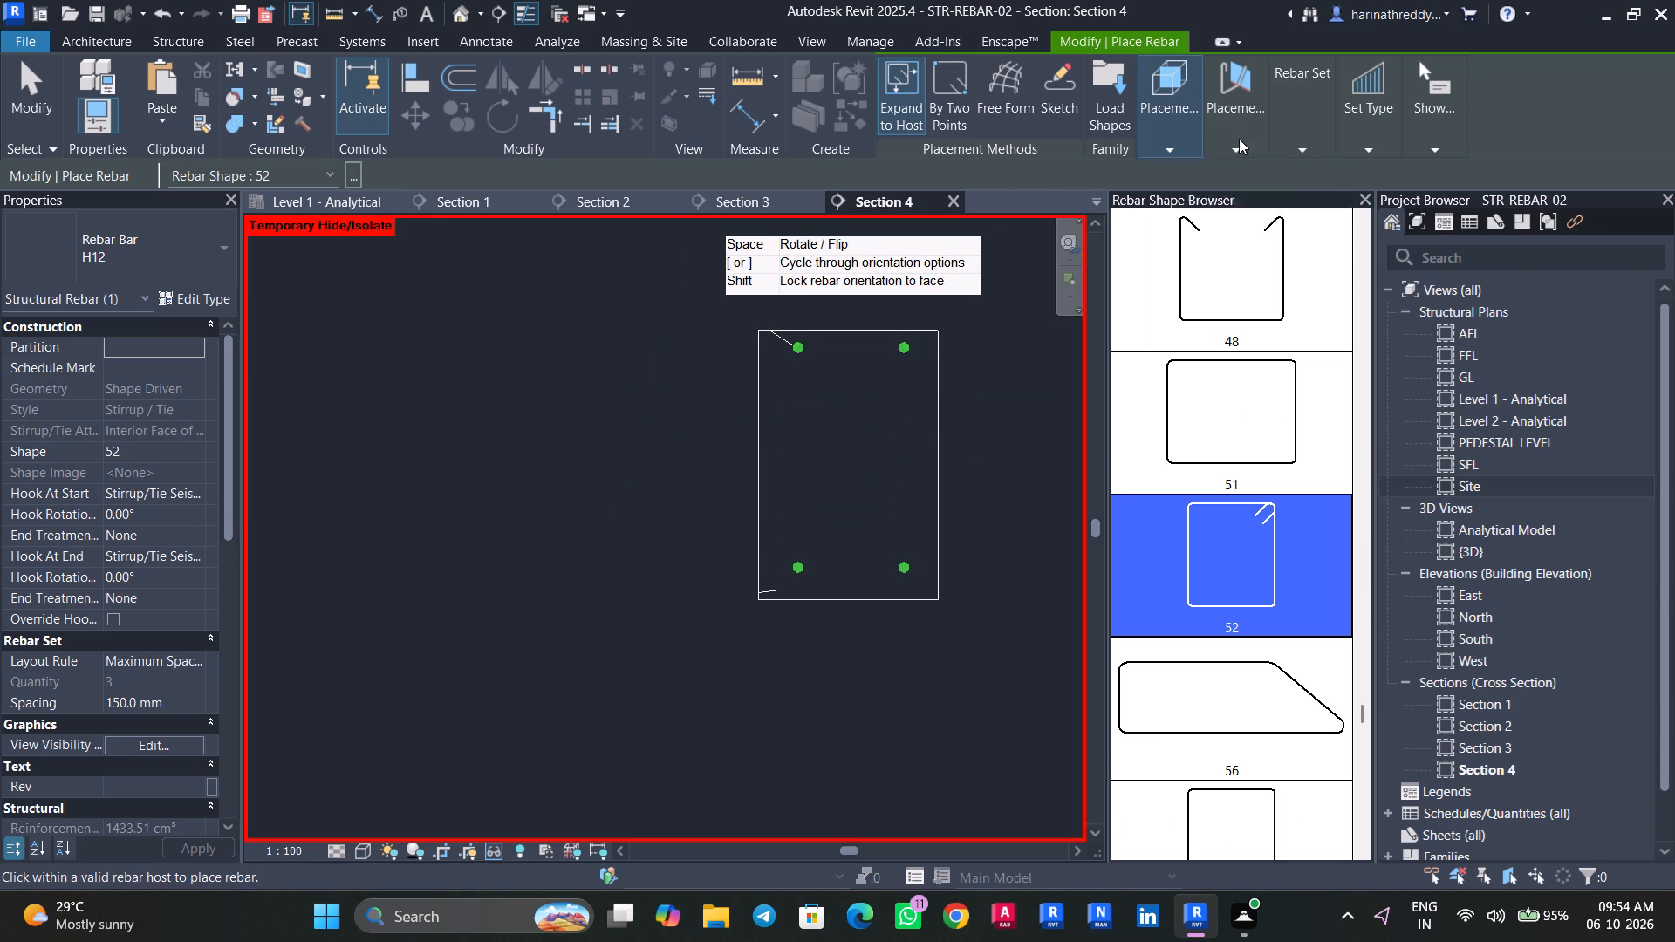
pyautogui.click(1256, 171)
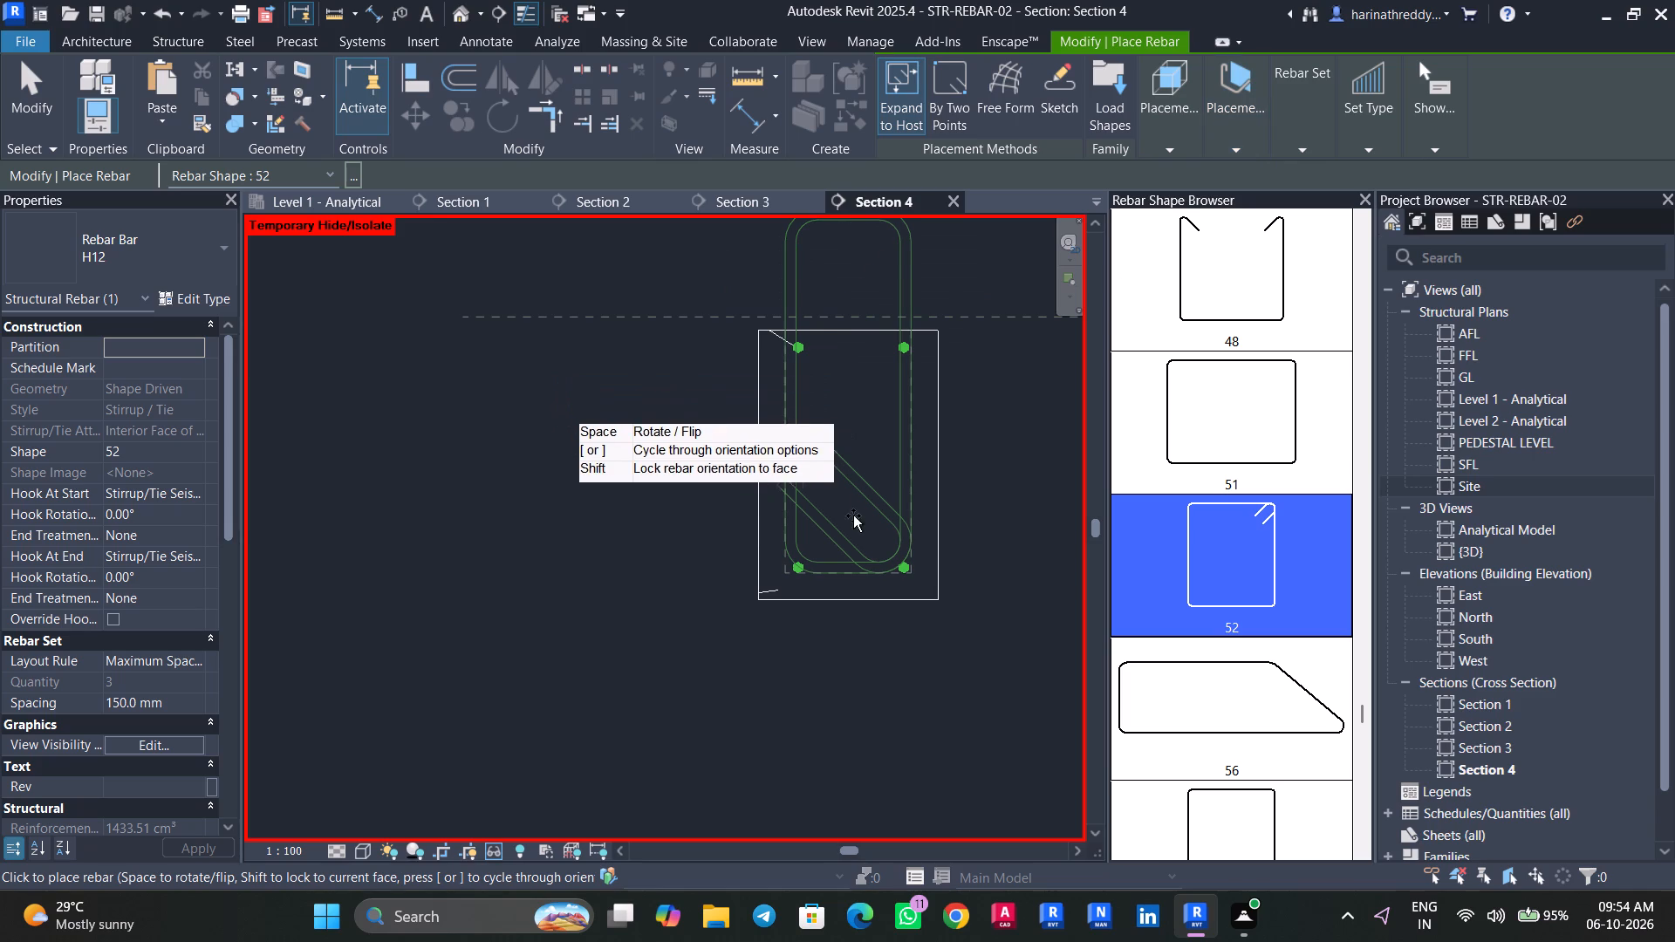
pyautogui.click(863, 539)
pyautogui.press('Escape')
pyautogui.press('Escape')
pyautogui.press('Escape')
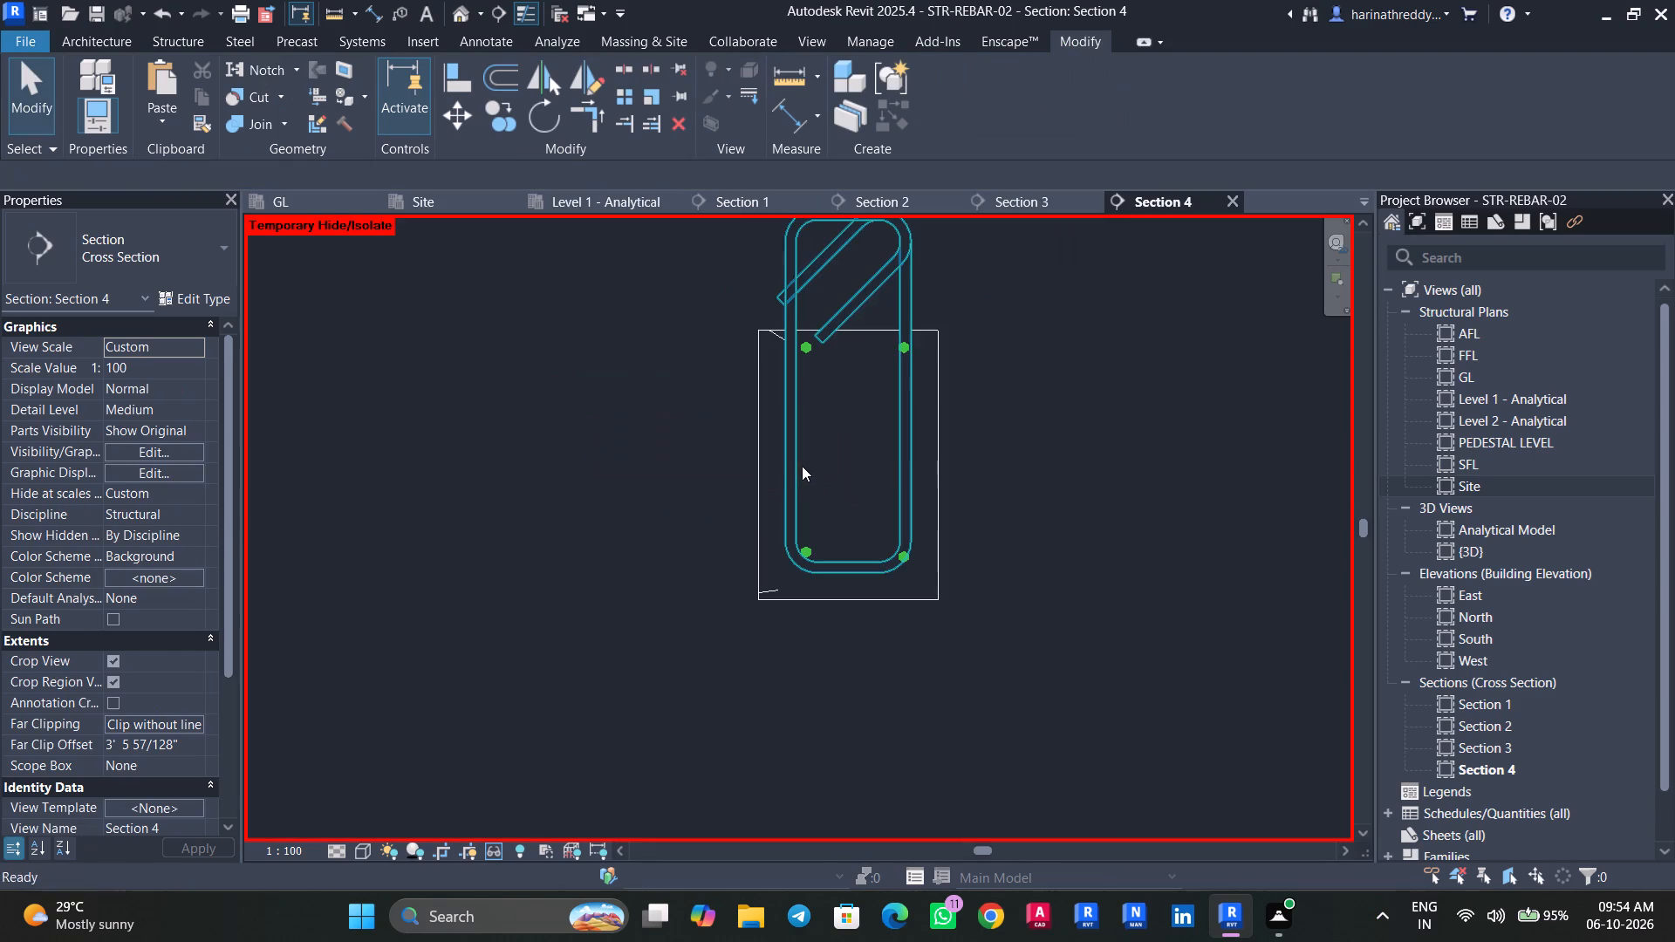
# Lower the stirrup's top segment inside the beam section until its side lengths A are 250 mm.
pyautogui.click(790, 462)
pyautogui.moveTo(840, 404); pyautogui.dragTo(848, 531, button='middle')
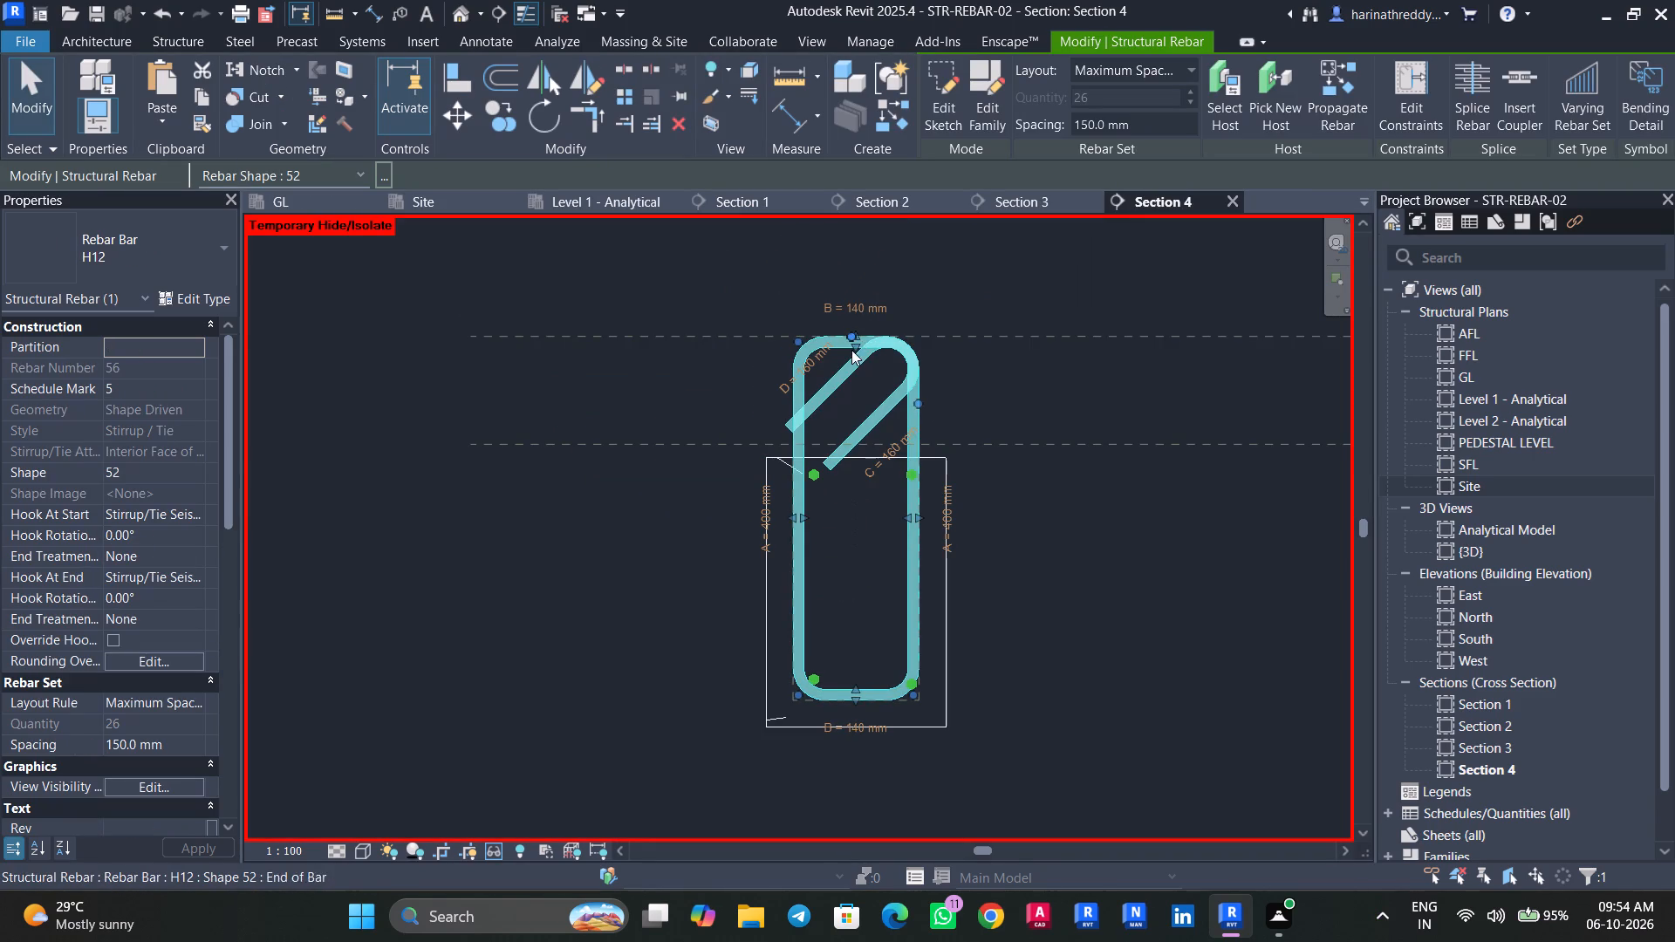
pyautogui.moveTo(858, 346); pyautogui.dragTo(860, 461)
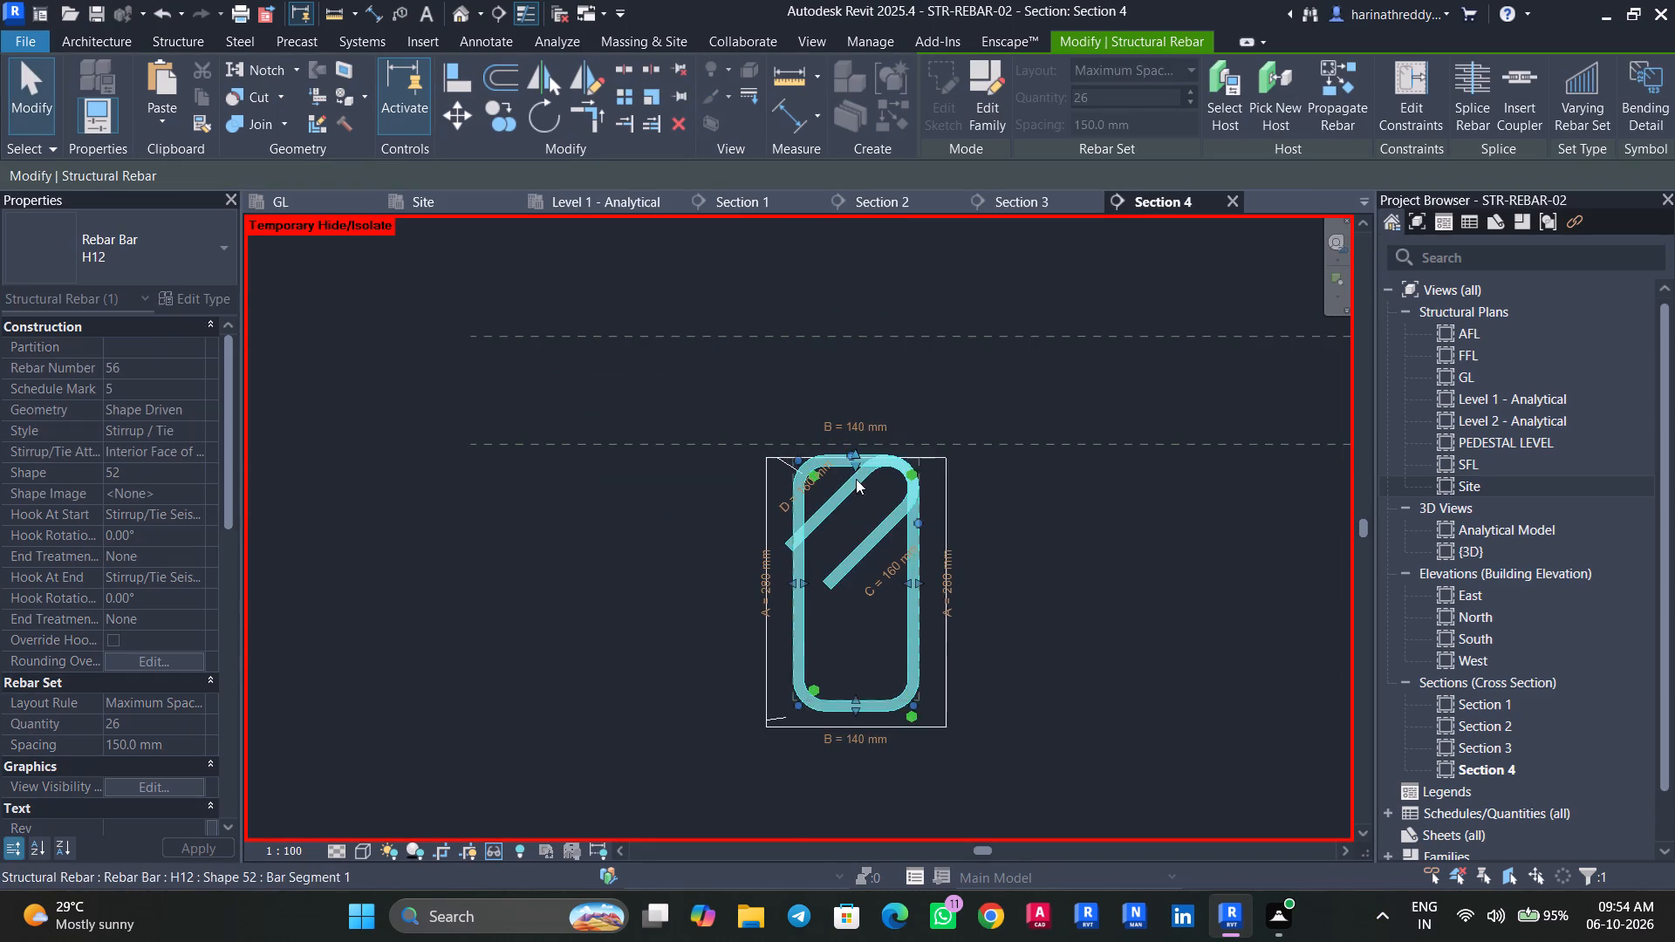
pyautogui.scroll(7, 850, 489)
pyautogui.moveTo(865, 422); pyautogui.dragTo(871, 464)
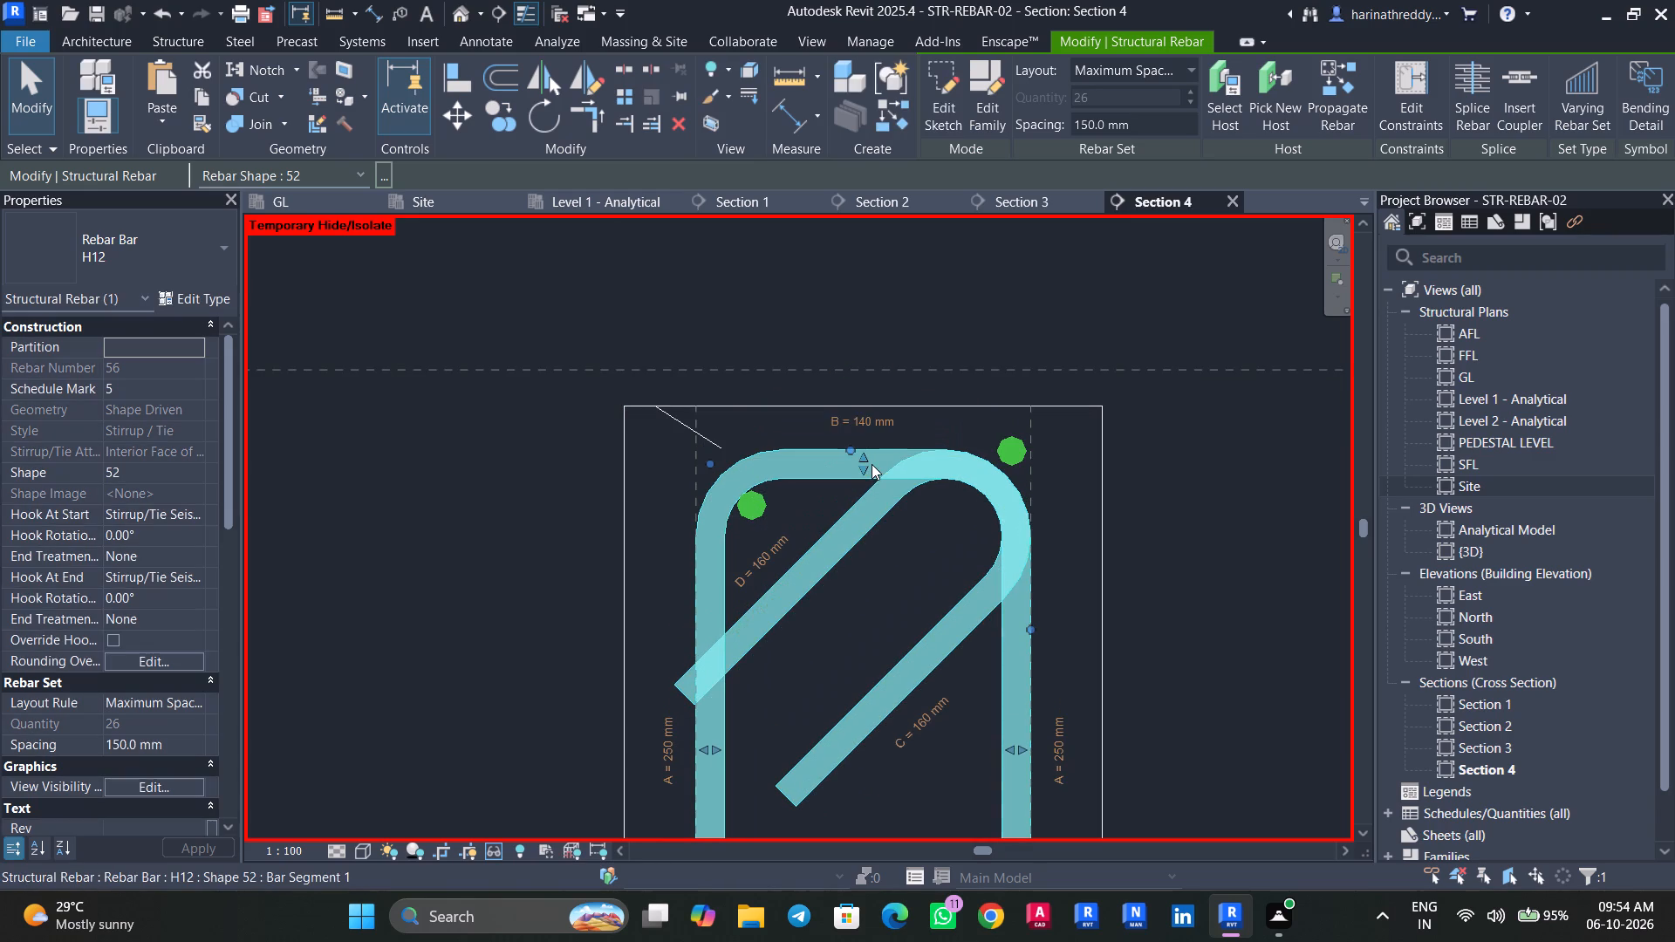
pyautogui.scroll(-2, 858, 479)
pyautogui.scroll(1, 858, 479)
pyautogui.scroll(-2, 858, 479)
pyautogui.moveTo(883, 543); pyautogui.dragTo(889, 399, button='middle')
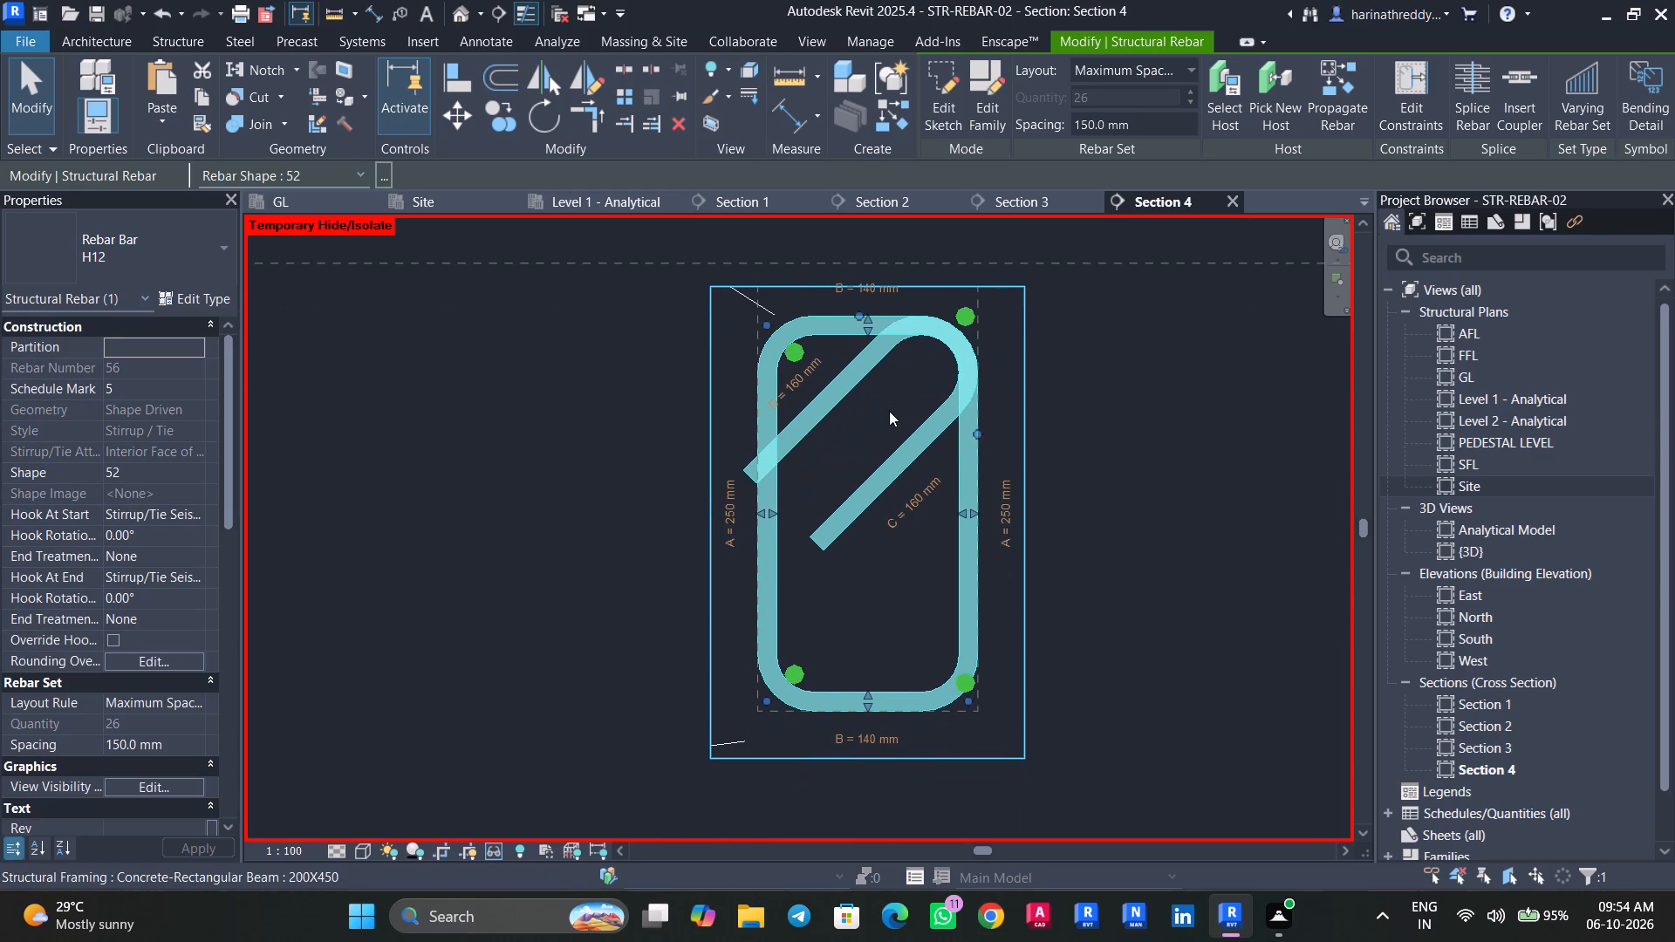
pyautogui.press('Escape')
pyautogui.press('Escape')
# Lower the H12 bar set outside the stirrup level with the opposite set and nudge it two increments inward, inside the stirrup.
pyautogui.click(957, 311)
pyautogui.scroll(3, 963, 315)
pyautogui.press('Escape')
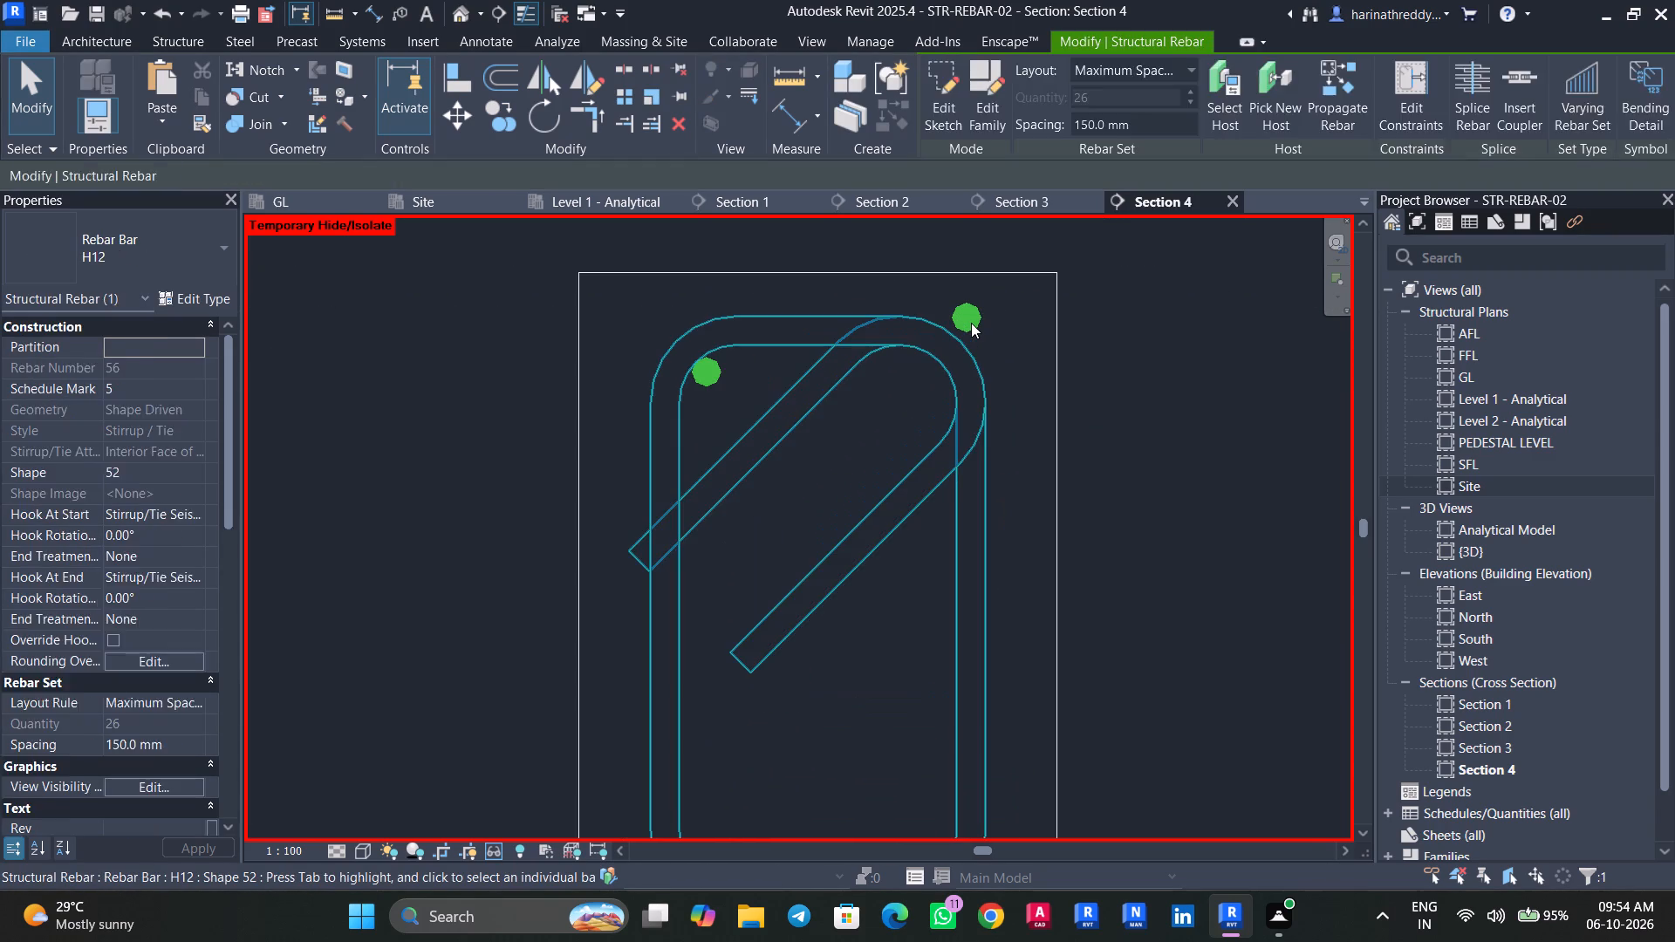
pyautogui.press('Tab')
pyautogui.click(971, 323)
pyautogui.moveTo(970, 315); pyautogui.dragTo(963, 339)
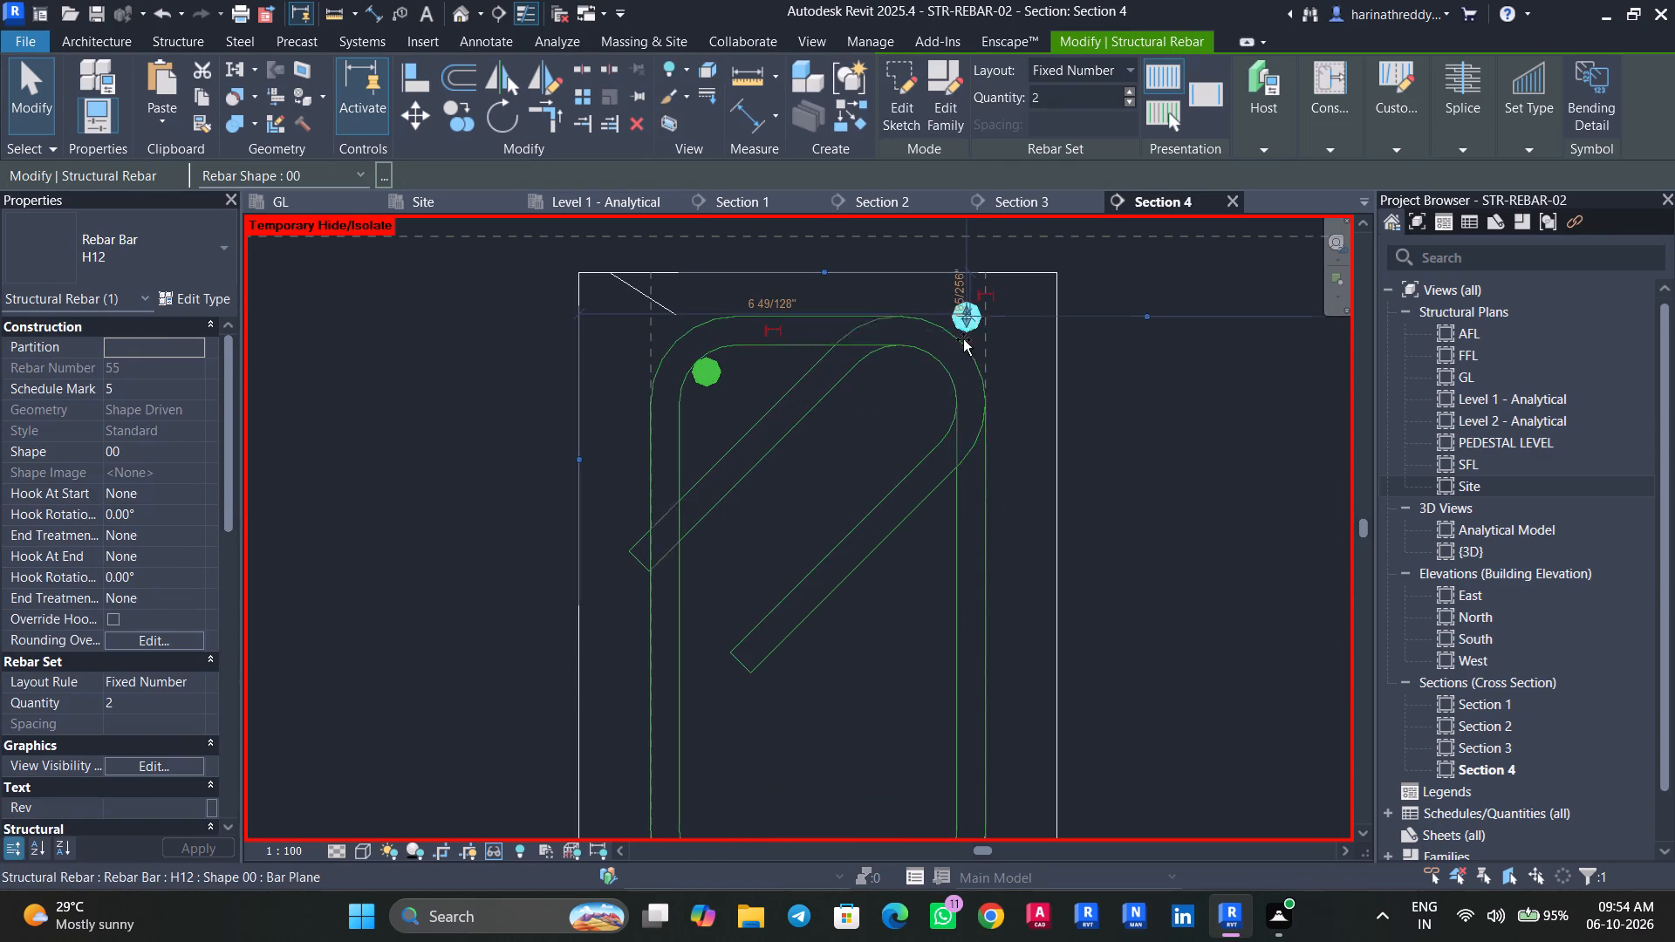
pyautogui.moveTo(963, 339); pyautogui.dragTo(901, 373)
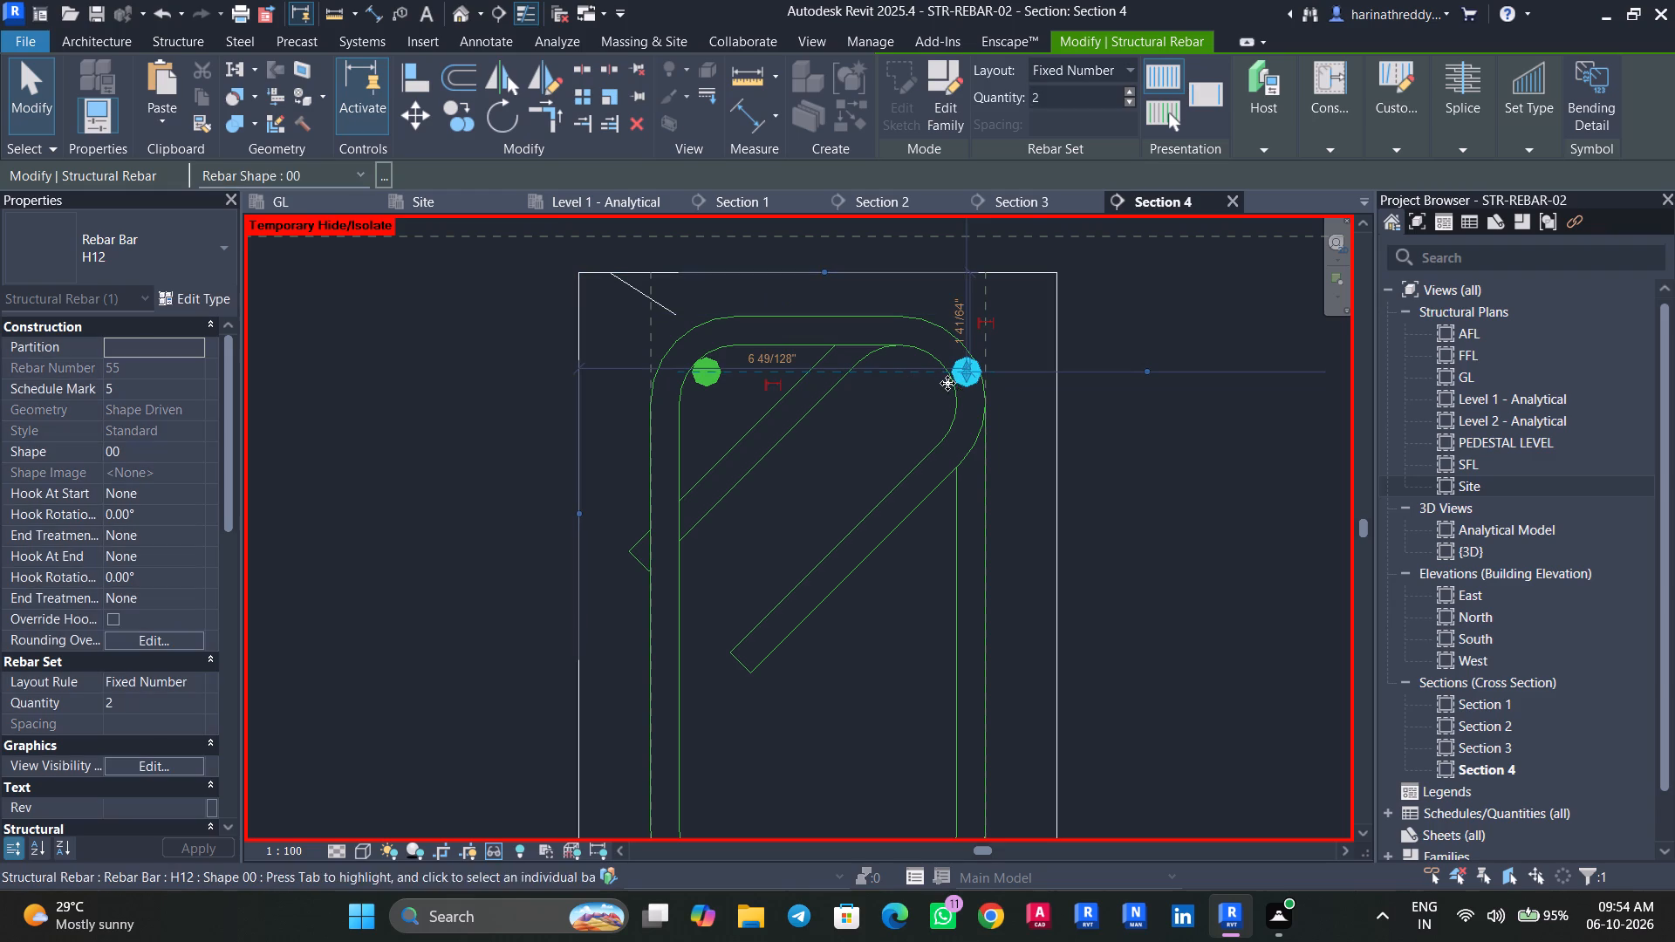
pyautogui.press('Left')
pyautogui.press('Left')
pyautogui.press('Escape')
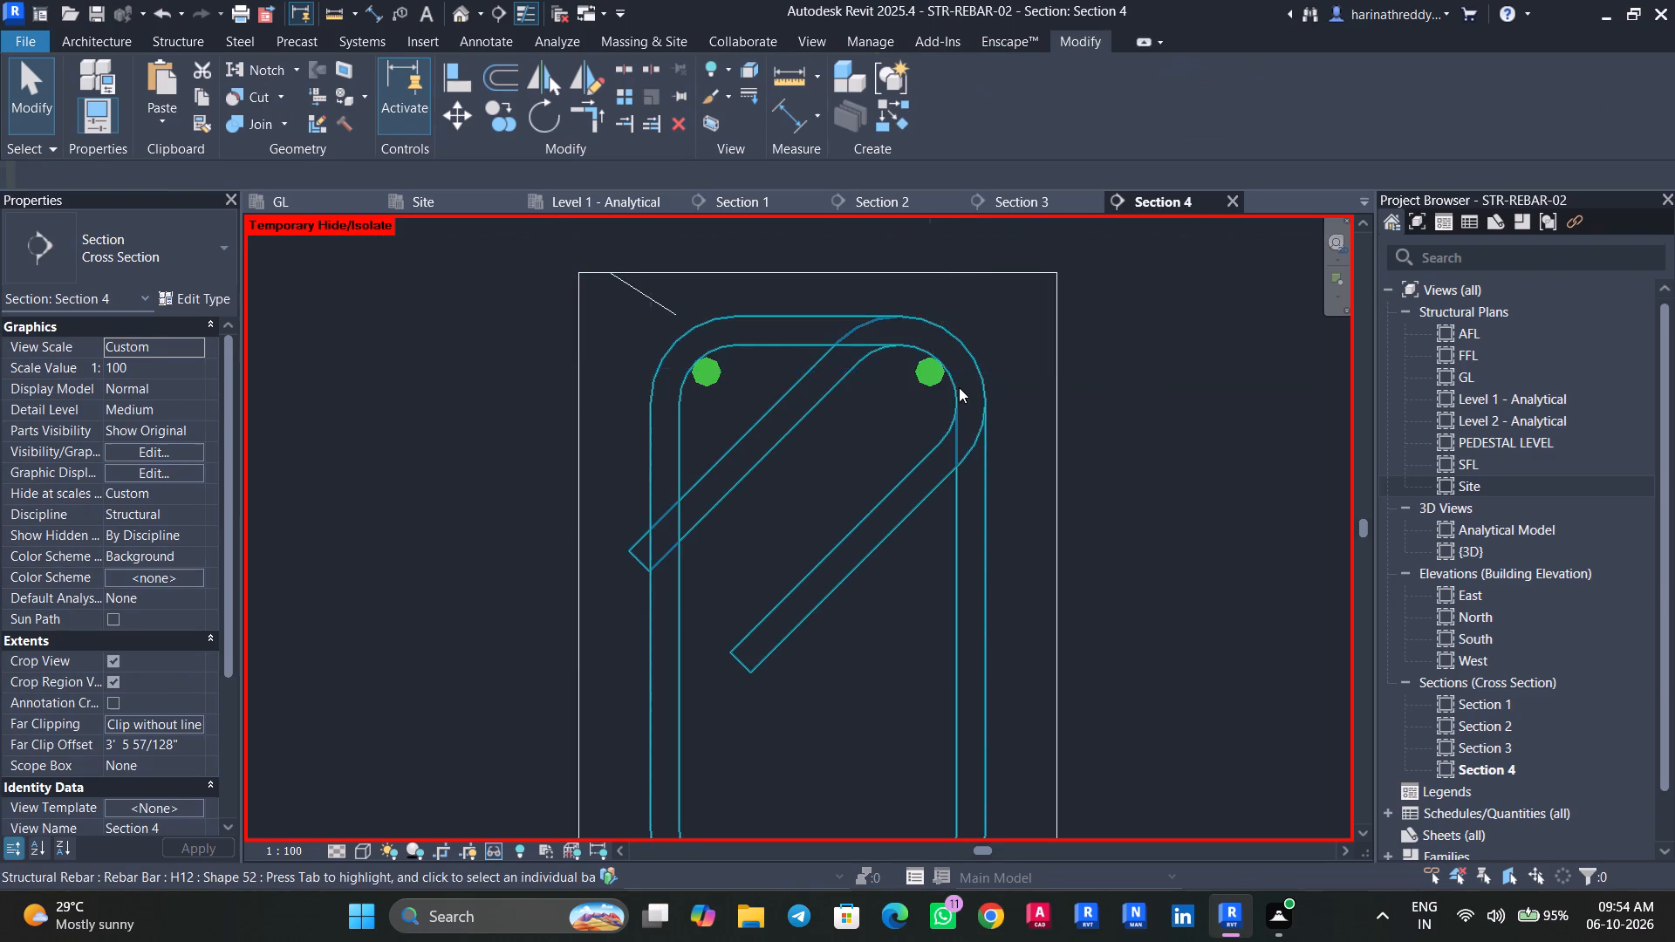
pyautogui.press('Escape')
# Show all H12 rebar instances in the model unobscured in the {3D} view through their view visibility states.
pyautogui.scroll(-7, 1171, 350)
pyautogui.moveTo(1187, 379); pyautogui.dragTo(1058, 439, button='middle')
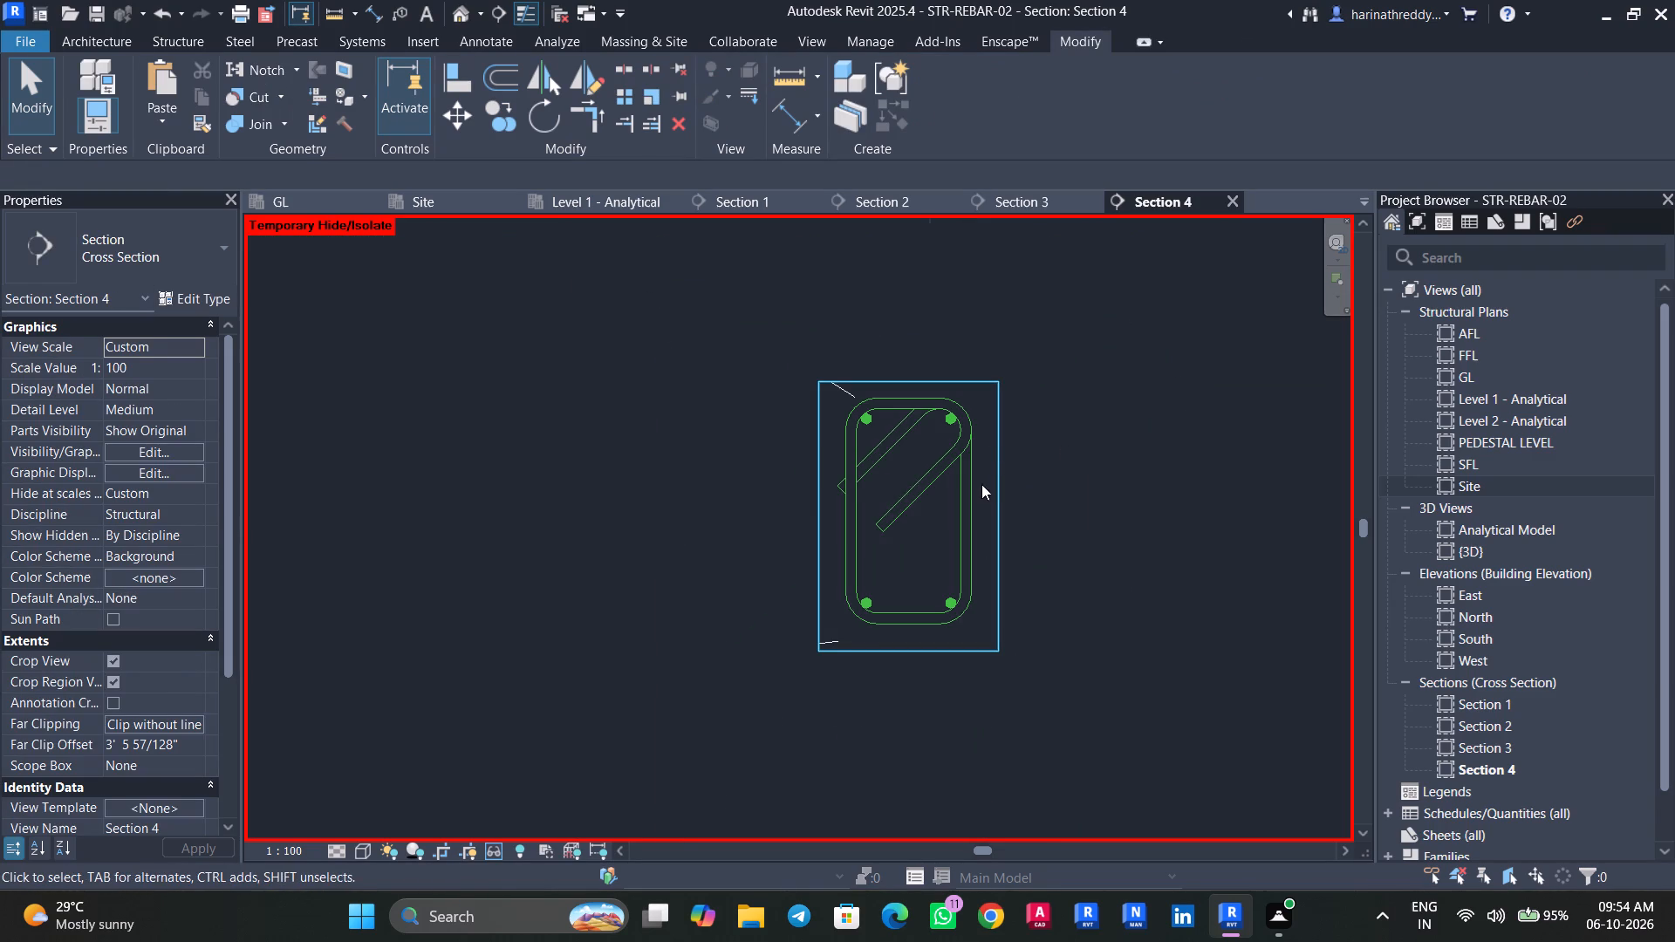
pyautogui.click(973, 486)
pyautogui.write('SA')
pyautogui.scroll(3, 872, 426)
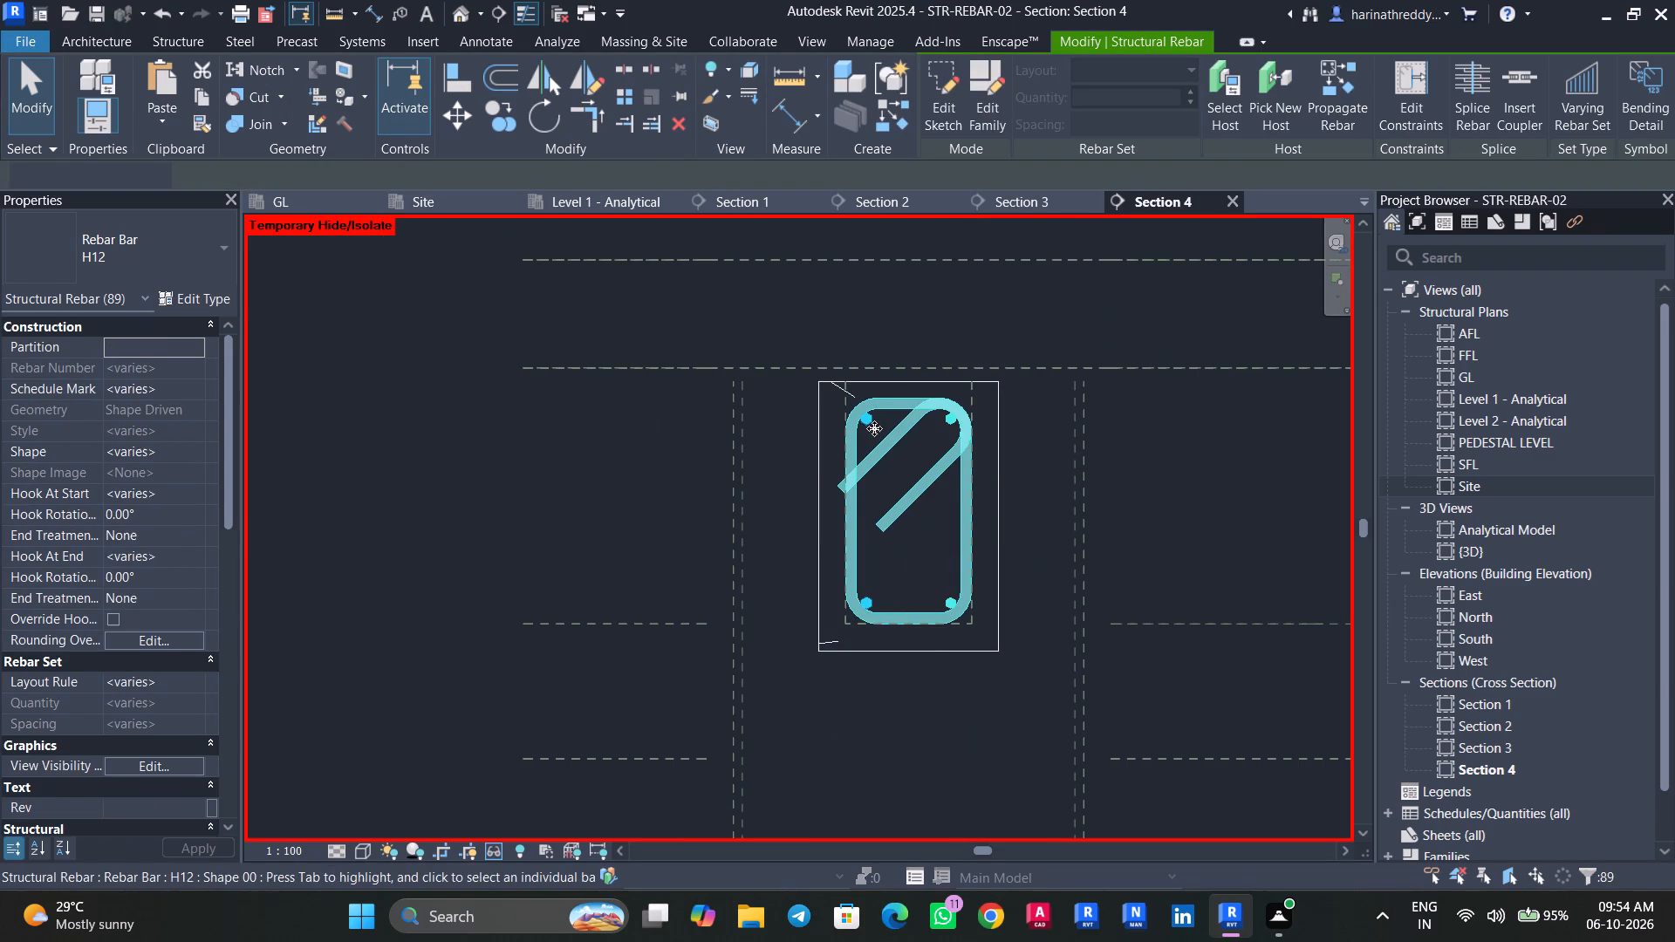
pyautogui.scroll(2, 874, 428)
pyautogui.click(110, 766)
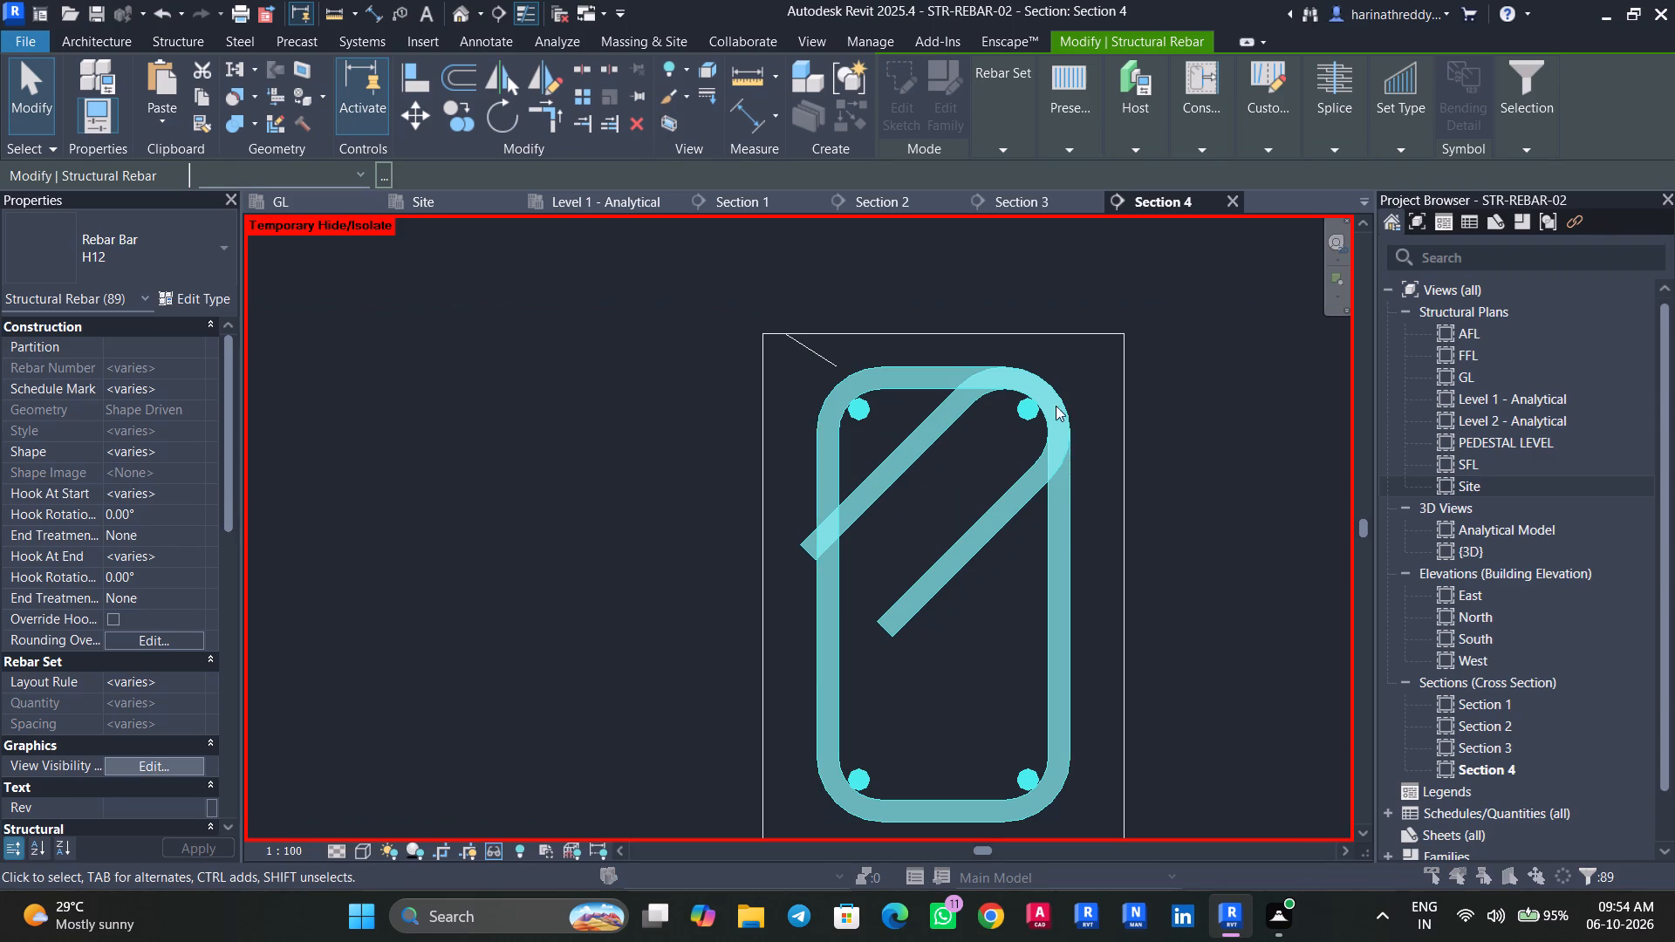
pyautogui.click(1002, 406)
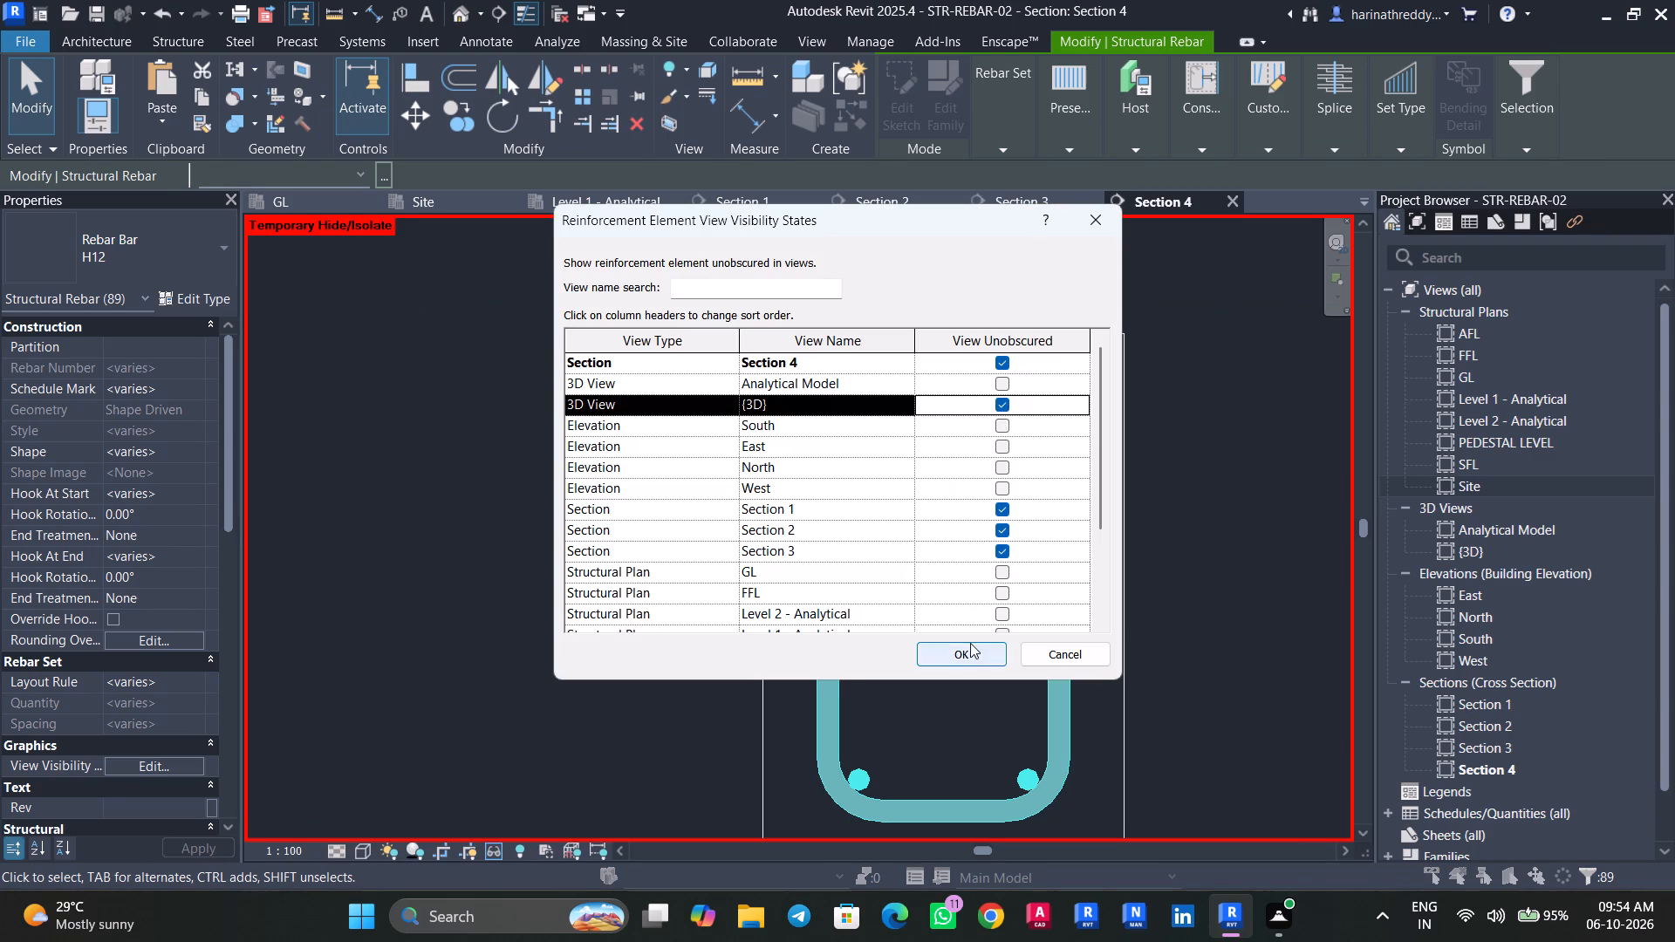
pyautogui.click(970, 643)
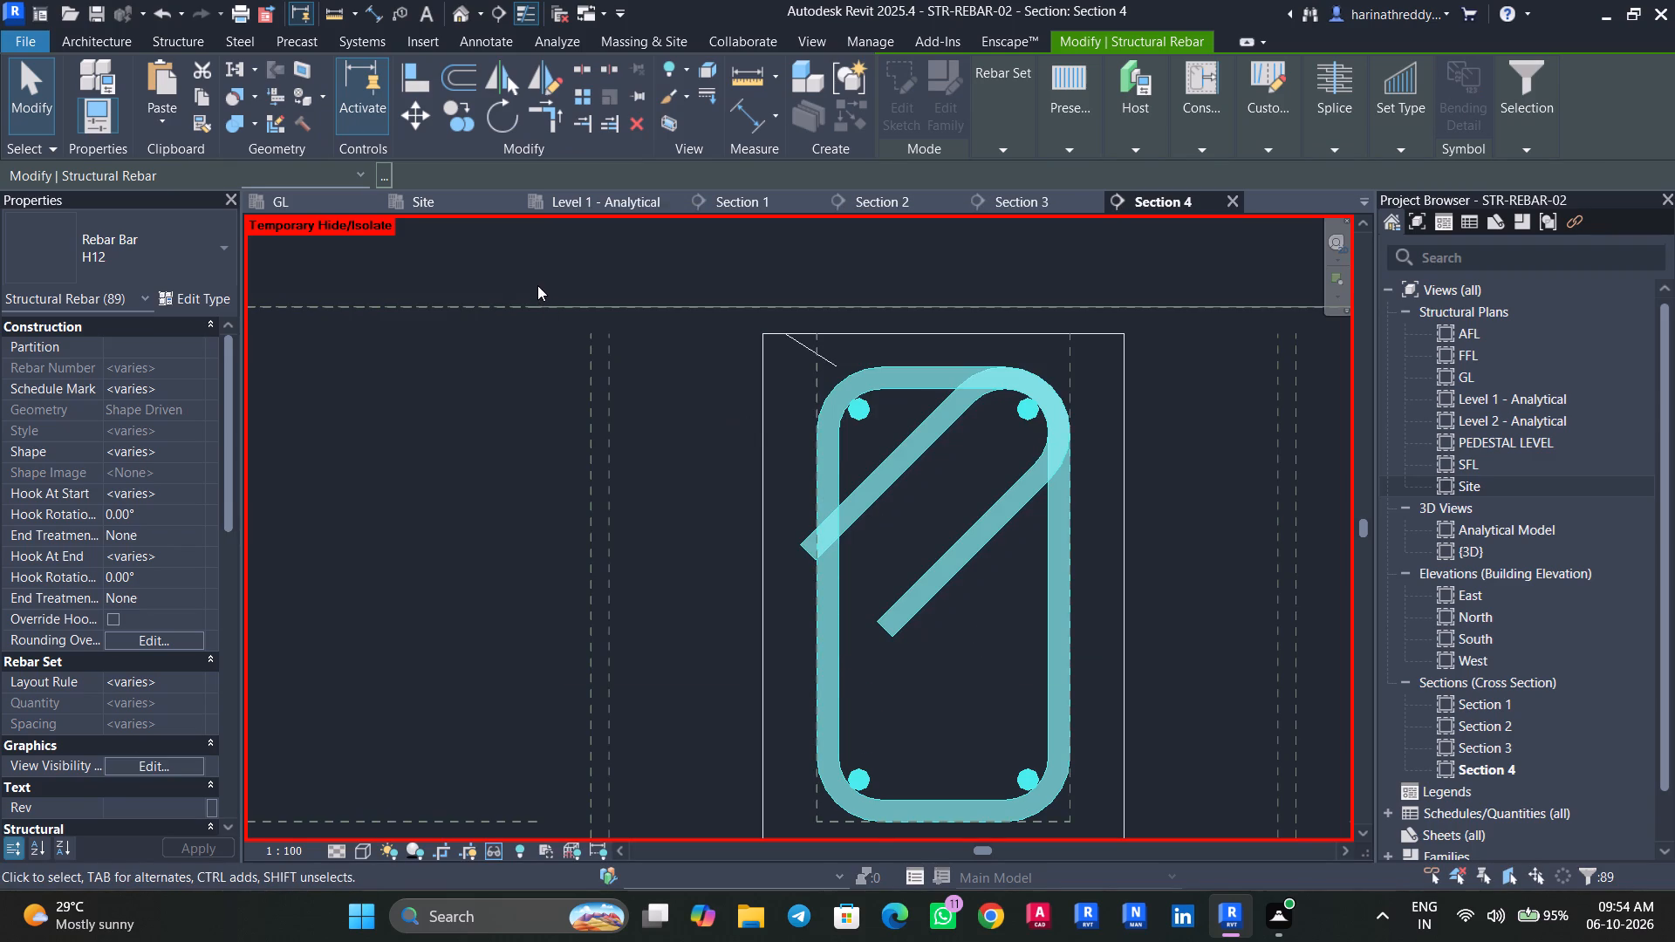
pyautogui.press('Escape')
pyautogui.press('Escape')
pyautogui.press('Escape')
# Open the {3D} view and examine the rebar of the GL-level beams where it meets the column reinforcement and neighbouring beams.
pyautogui.click(463, 8)
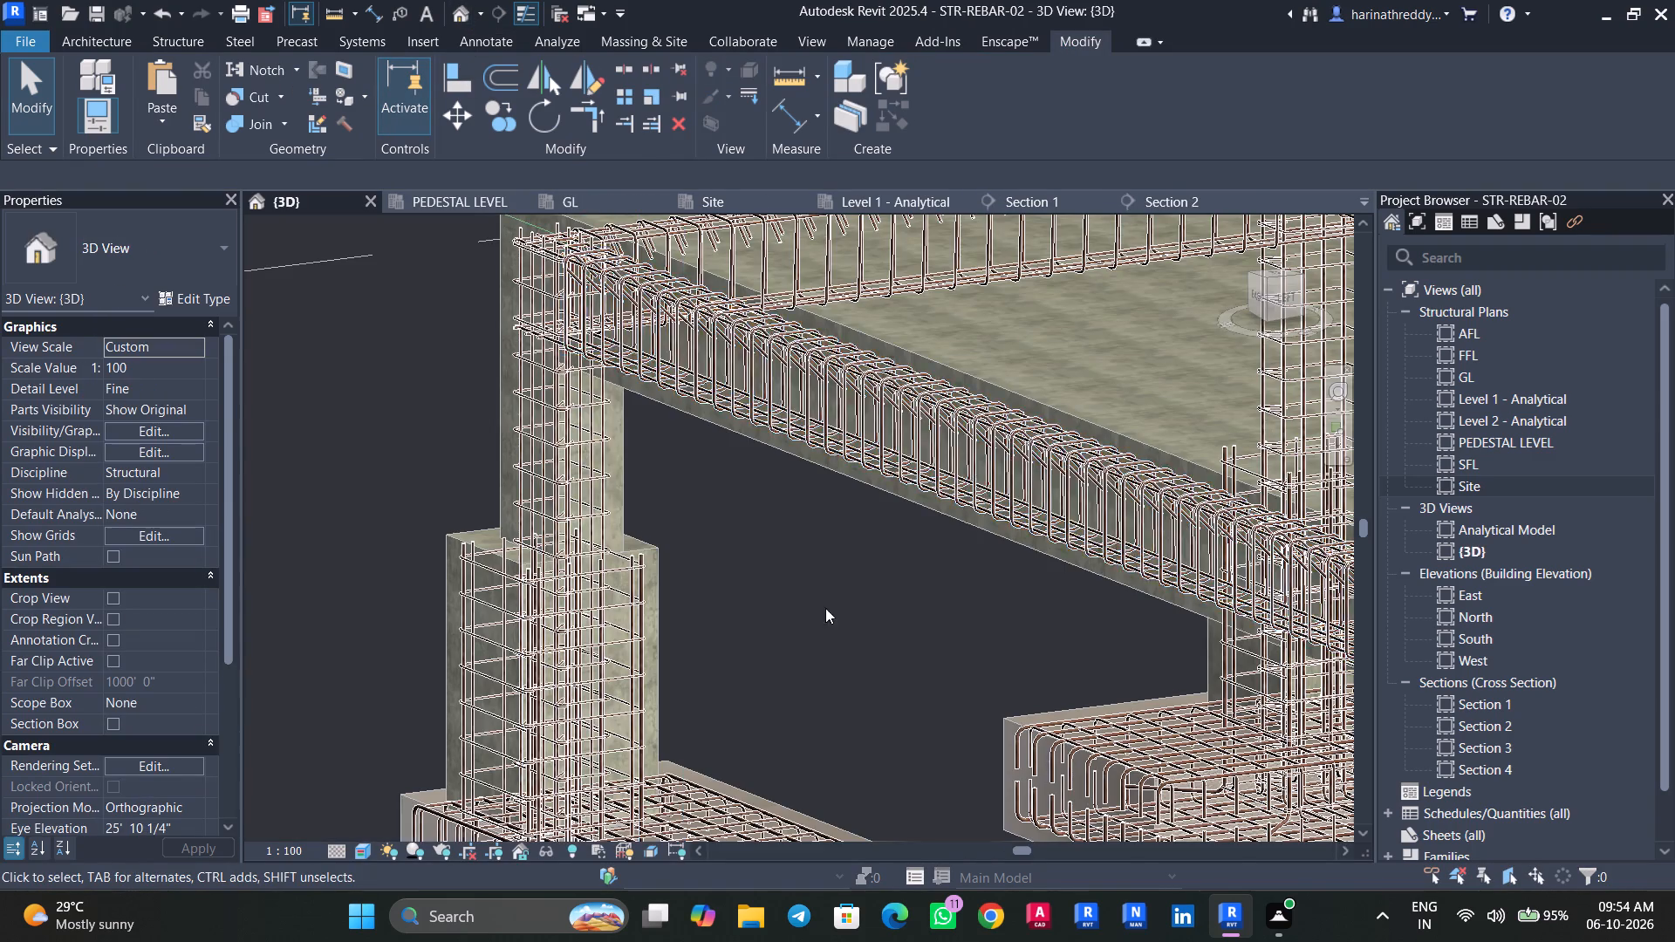
pyautogui.scroll(-10, 824, 585)
pyautogui.scroll(1, 825, 569)
pyautogui.scroll(-1, 825, 569)
pyautogui.scroll(1, 825, 569)
pyautogui.scroll(-1, 825, 569)
pyautogui.keyDown('shift'); pyautogui.moveTo(822, 569); pyautogui.dragTo(590, 567, button='middle'); pyautogui.keyUp('shift')
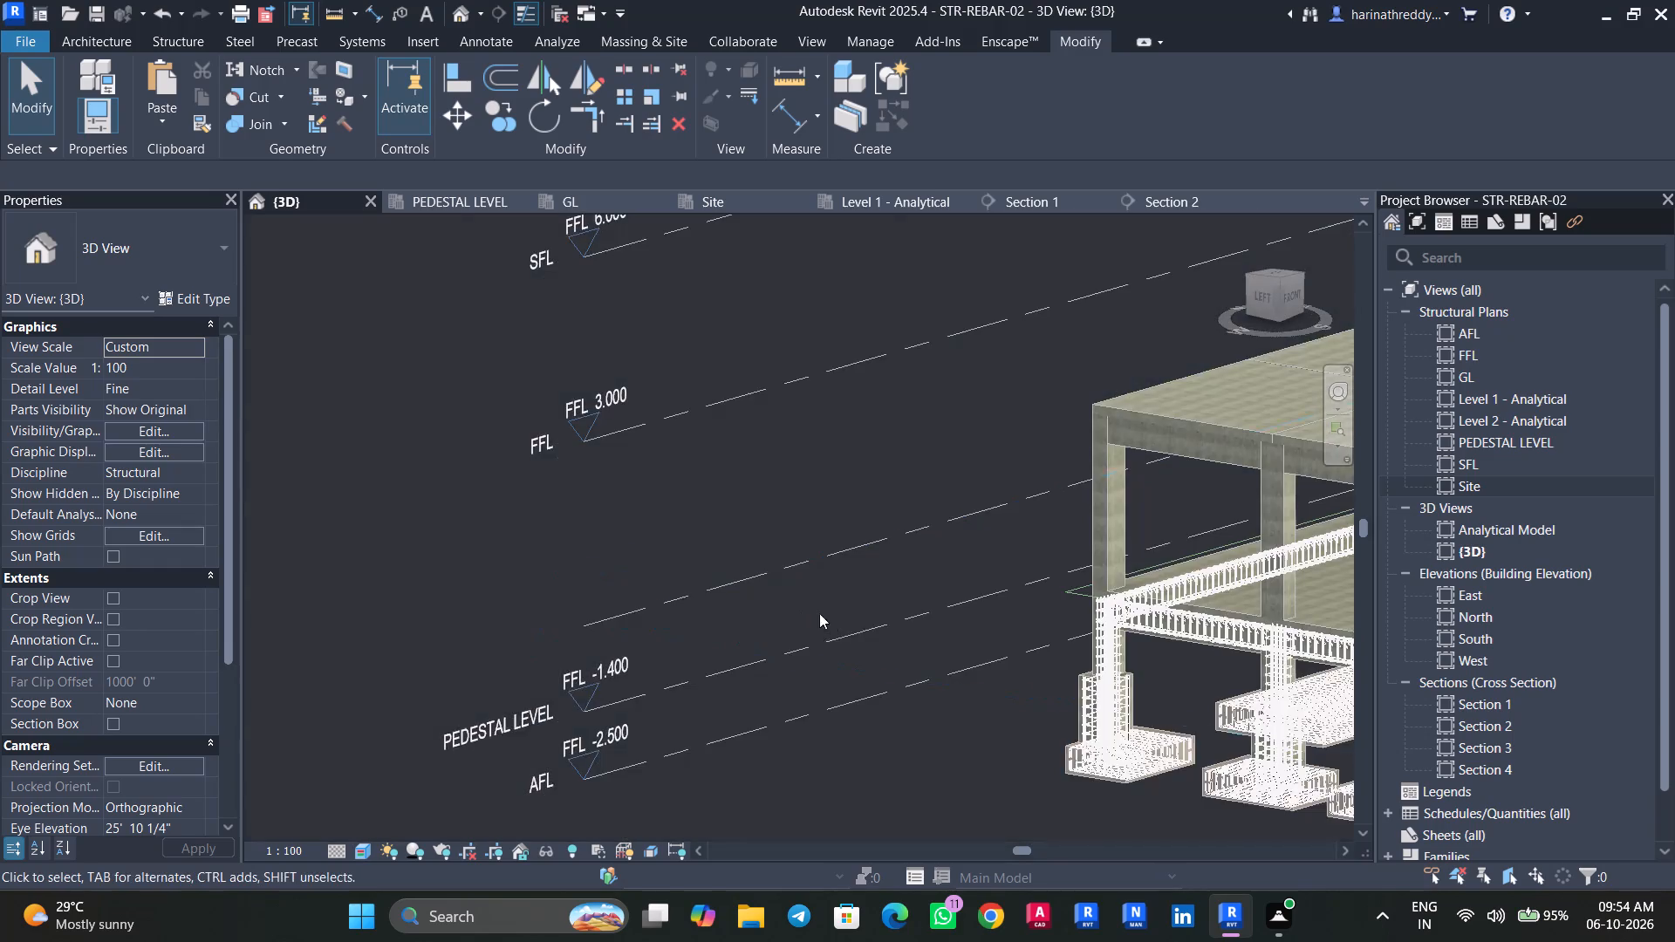
pyautogui.scroll(-3, 858, 629)
pyautogui.keyDown('shift'); pyautogui.moveTo(933, 688); pyautogui.dragTo(864, 698, button='middle'); pyautogui.keyUp('shift')
pyautogui.moveTo(899, 712); pyautogui.dragTo(560, 707, button='middle')
pyautogui.scroll(6, 1276, 561)
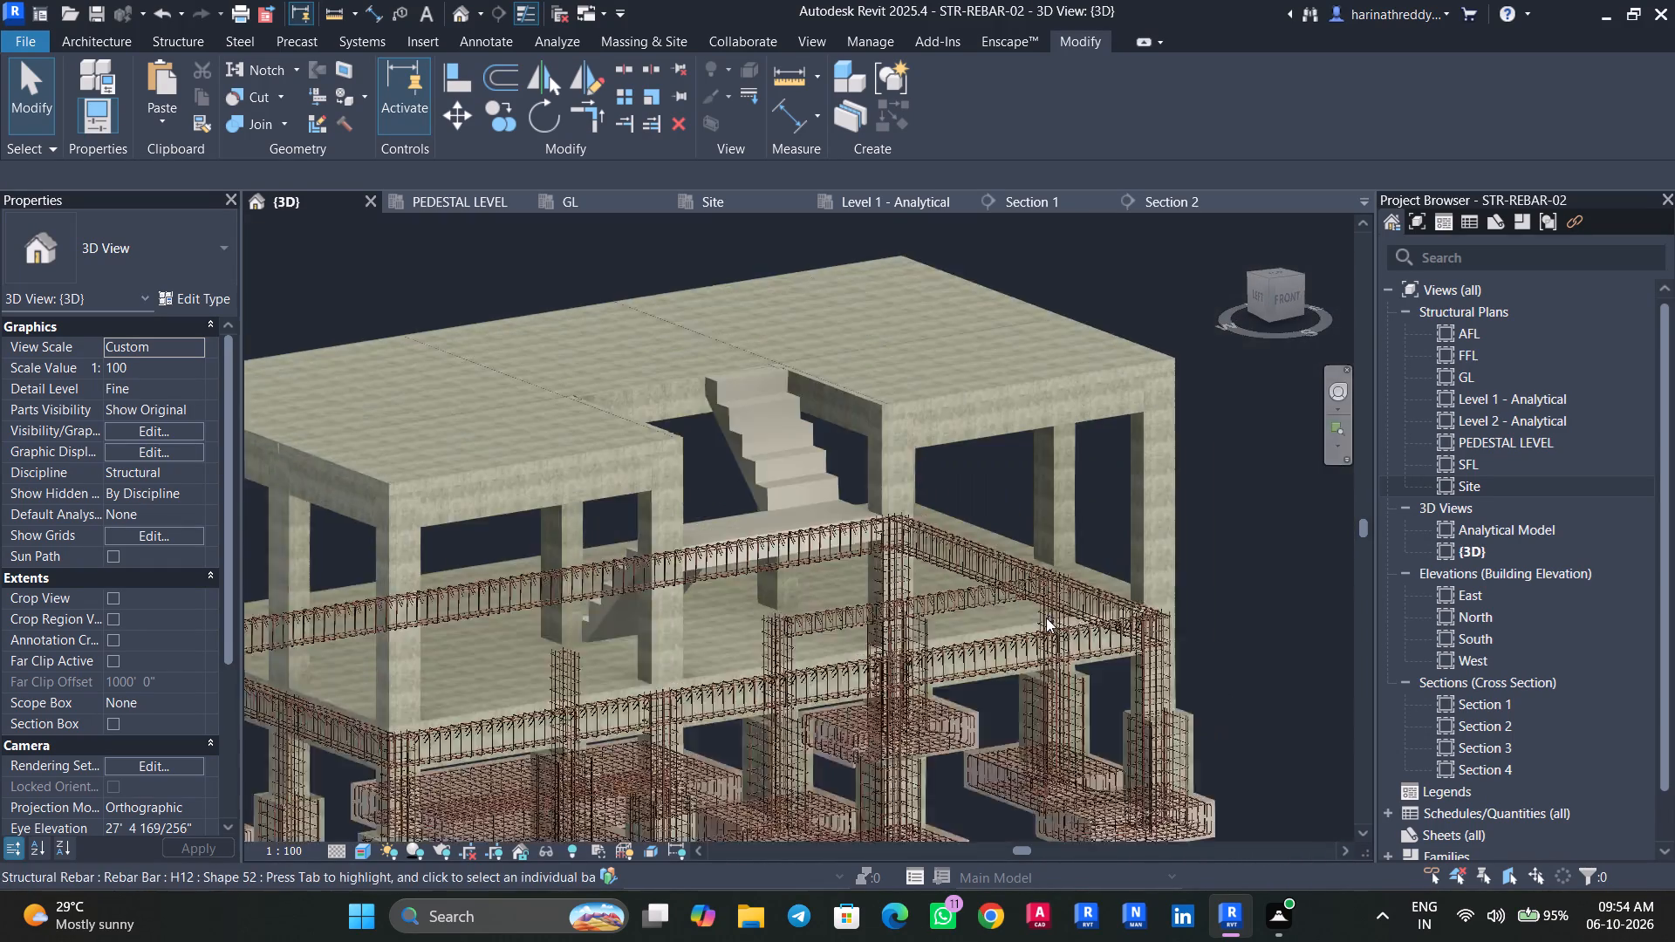
pyautogui.scroll(5, 1046, 618)
pyautogui.scroll(-1, 1036, 620)
pyautogui.scroll(1, 1303, 554)
pyautogui.keyDown('shift'); pyautogui.moveTo(1303, 554); pyautogui.dragTo(1292, 563, button='middle'); pyautogui.keyUp('shift')
pyautogui.scroll(12, 1044, 572)
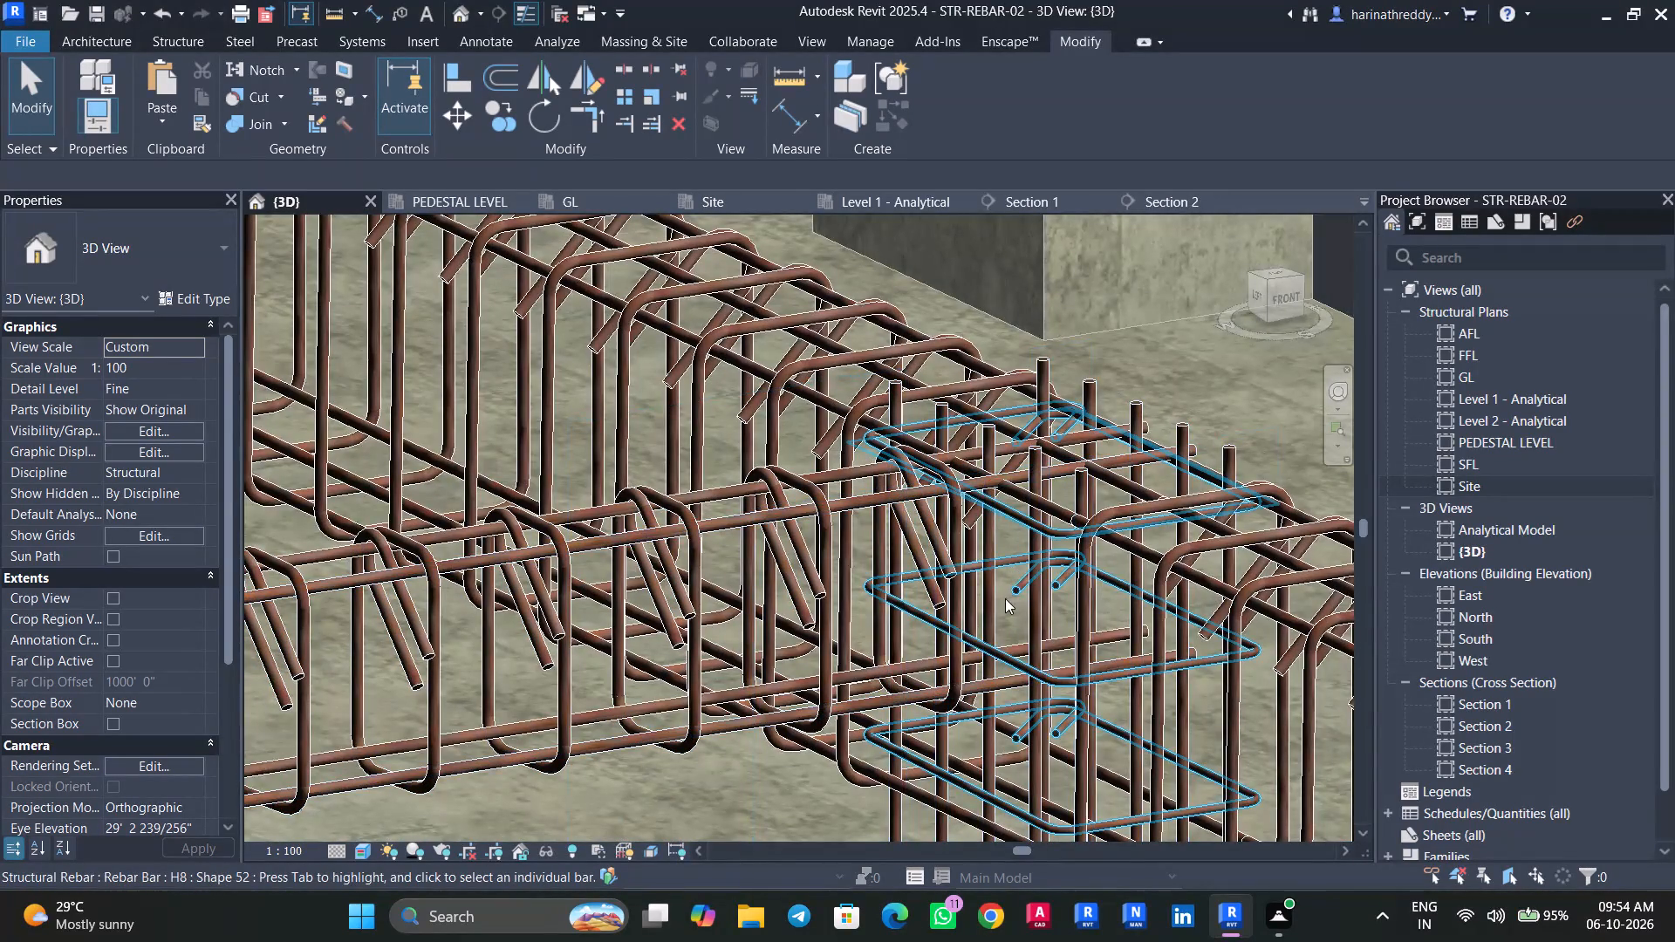
pyautogui.scroll(-1, 1005, 598)
pyautogui.scroll(1, 1005, 598)
pyautogui.scroll(-2, 1005, 598)
pyautogui.scroll(1, 1005, 598)
pyautogui.scroll(-9, 1008, 587)
pyautogui.keyDown('shift'); pyautogui.moveTo(879, 708); pyautogui.dragTo(790, 723, button='middle'); pyautogui.keyUp('shift')
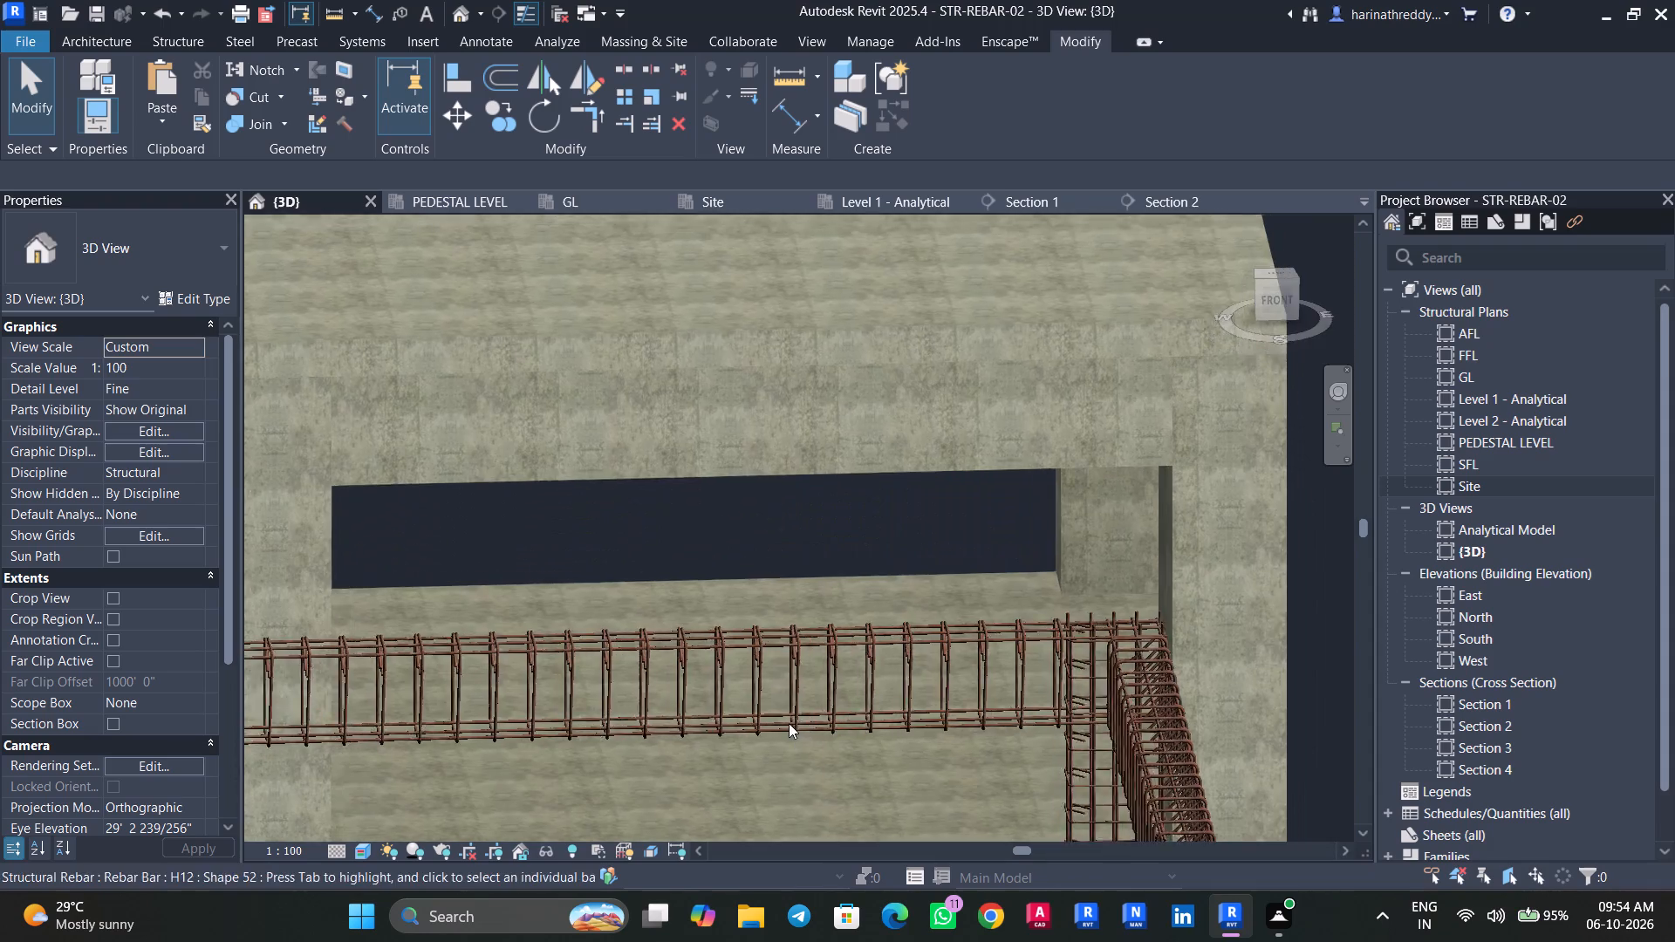
pyautogui.moveTo(818, 538); pyautogui.dragTo(1138, 177, button='middle')
pyautogui.keyDown('shift'); pyautogui.moveTo(935, 649); pyautogui.dragTo(889, 664, button='middle'); pyautogui.keyUp('shift')
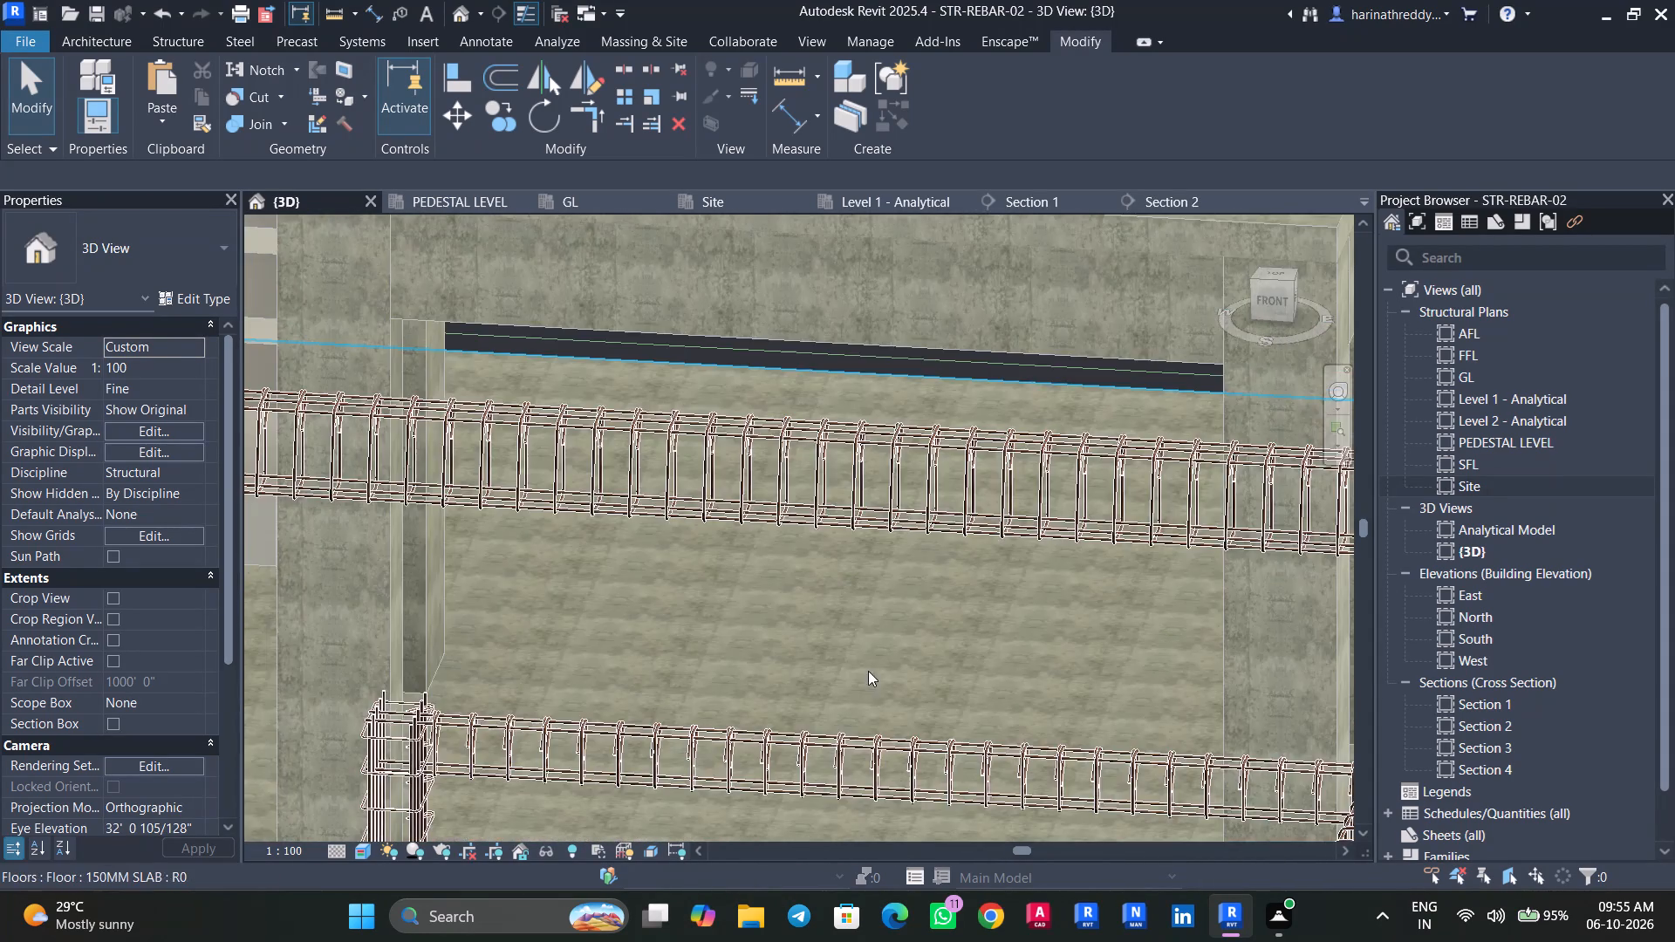
pyautogui.keyDown('shift'); pyautogui.moveTo(859, 634); pyautogui.dragTo(978, 604, button='middle'); pyautogui.keyUp('shift')
pyautogui.scroll(3, 596, 406)
pyautogui.scroll(-1, 596, 407)
pyautogui.scroll(3, 596, 407)
pyautogui.scroll(-1, 596, 408)
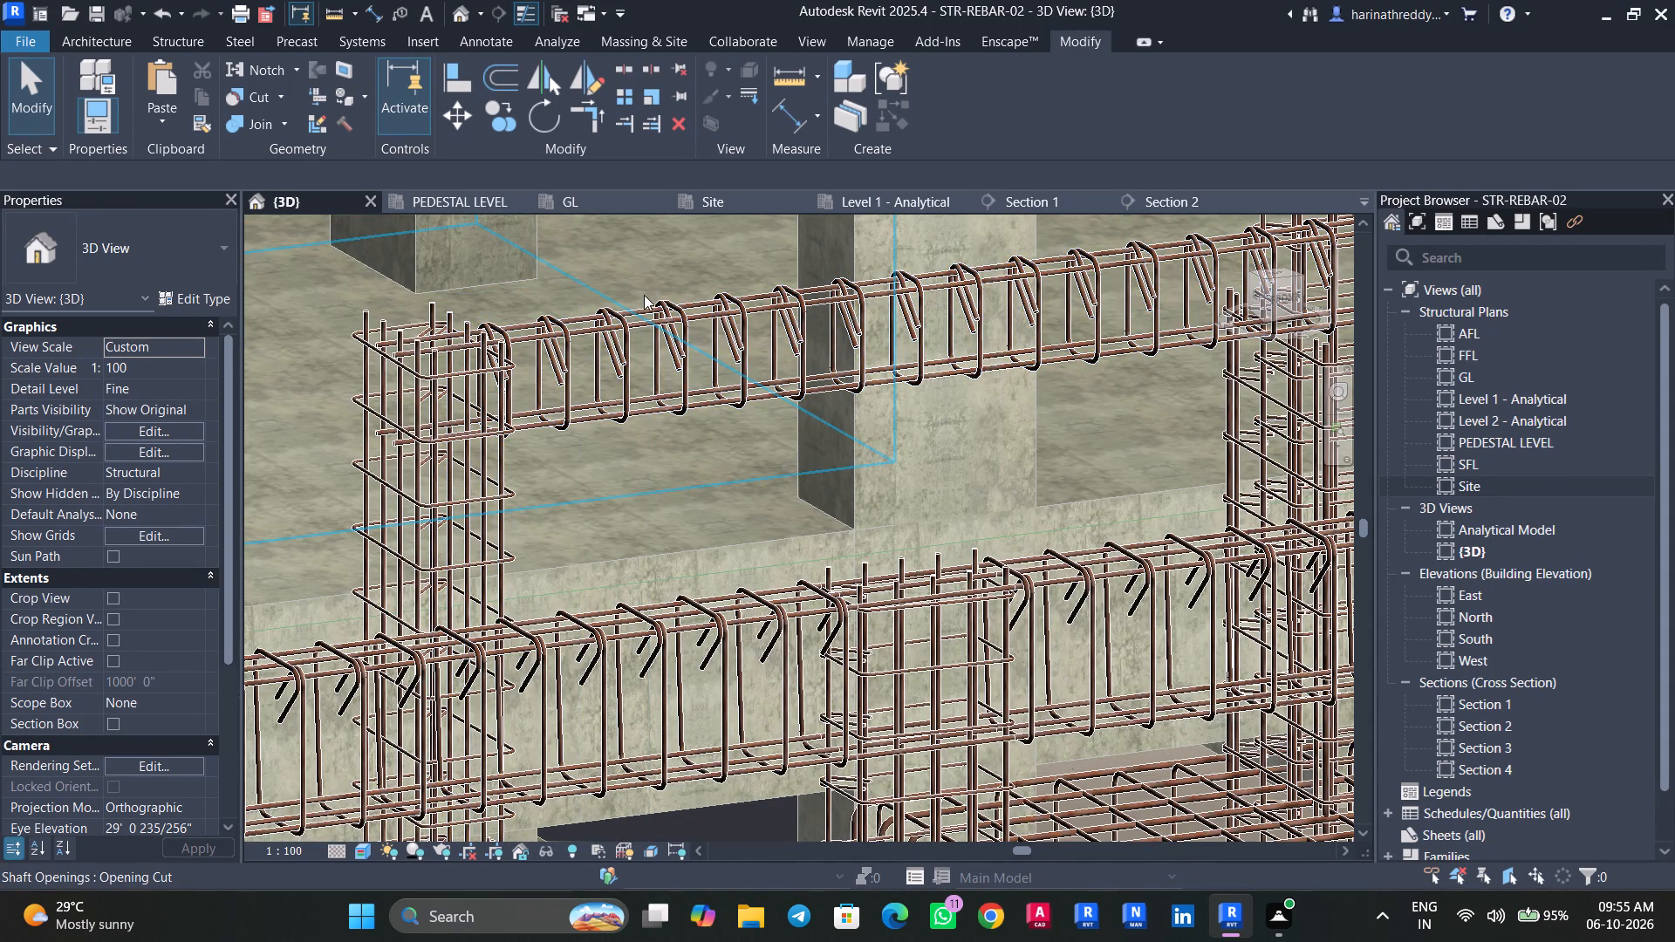
pyautogui.press('Tab')
pyautogui.press('Tab')
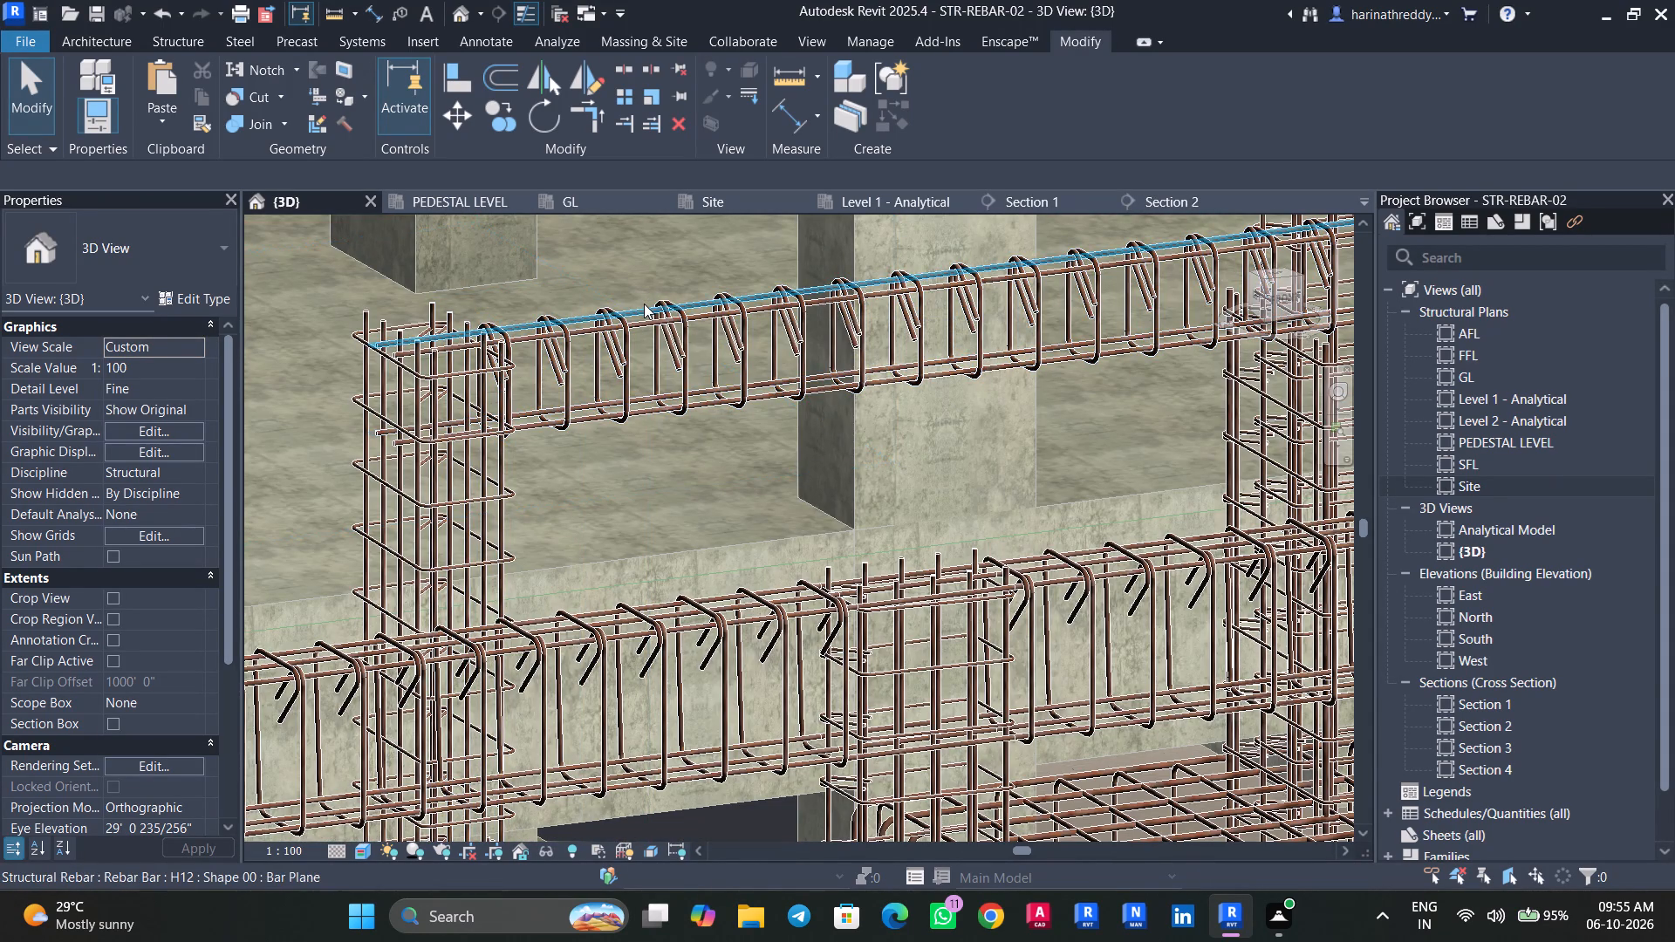
pyautogui.press('Tab')
pyautogui.press('Tab')
pyautogui.press('Tab')
pyautogui.press('Tab')
pyautogui.press('Tab')
pyautogui.press('Tab')
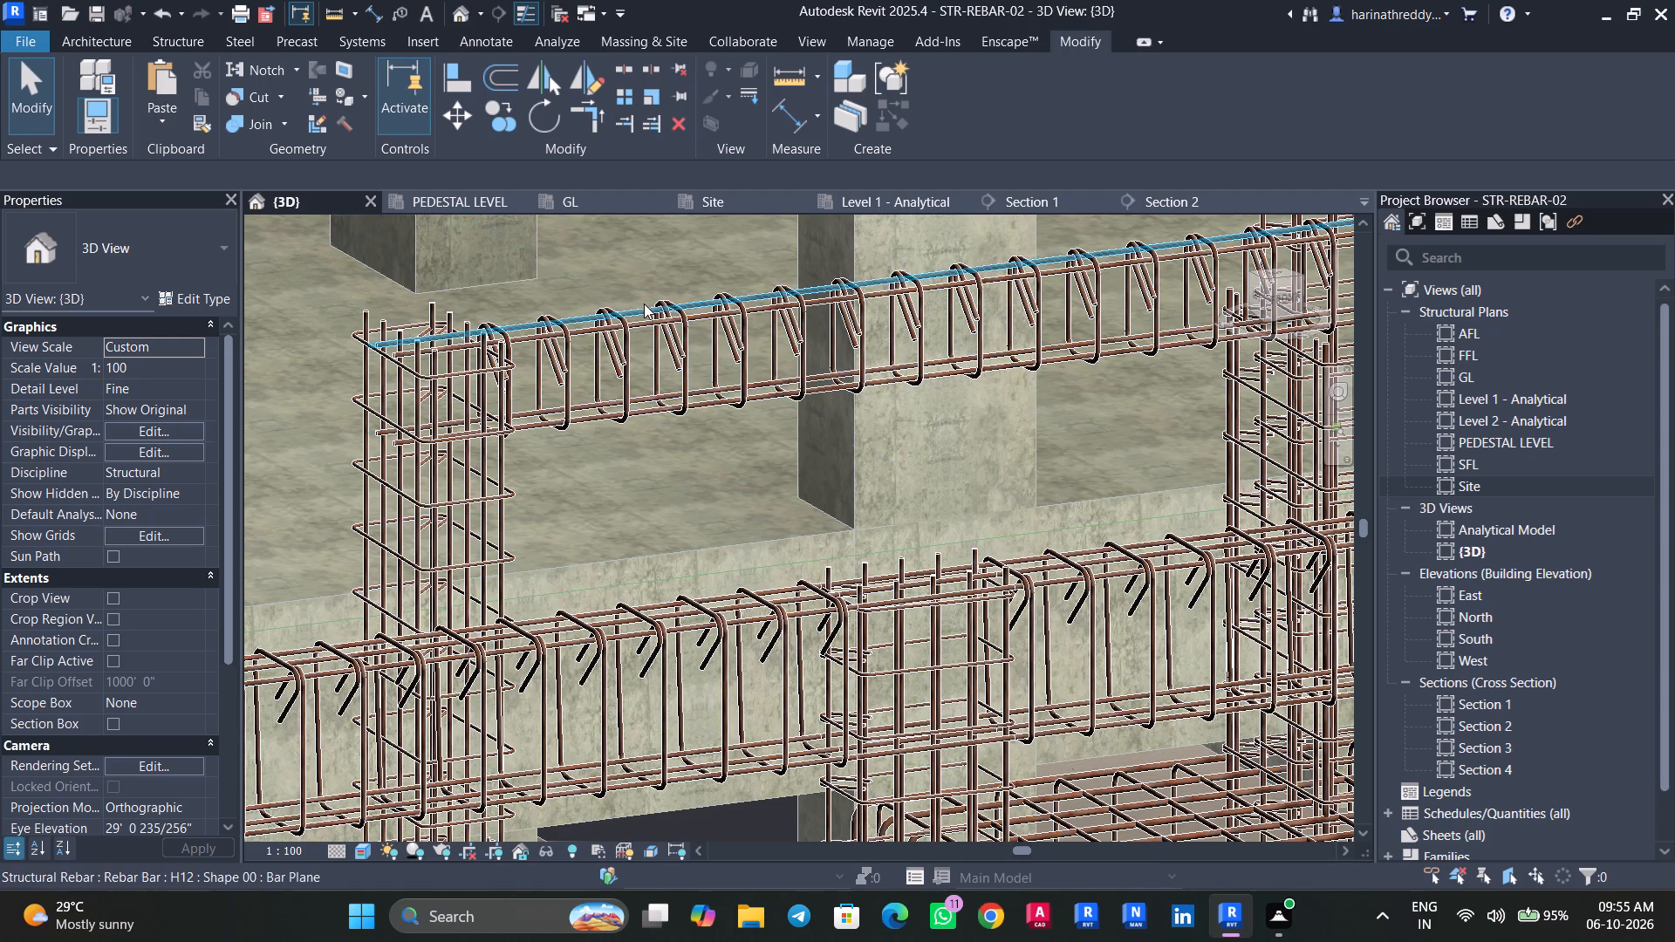
pyautogui.scroll(-8, 1158, 409)
pyautogui.keyDown('shift'); pyautogui.scroll(1, 1209, 515); pyautogui.keyUp('shift')
pyautogui.keyDown('shift'); pyautogui.moveTo(1206, 510); pyautogui.dragTo(1159, 339, button='middle'); pyautogui.keyUp('shift')
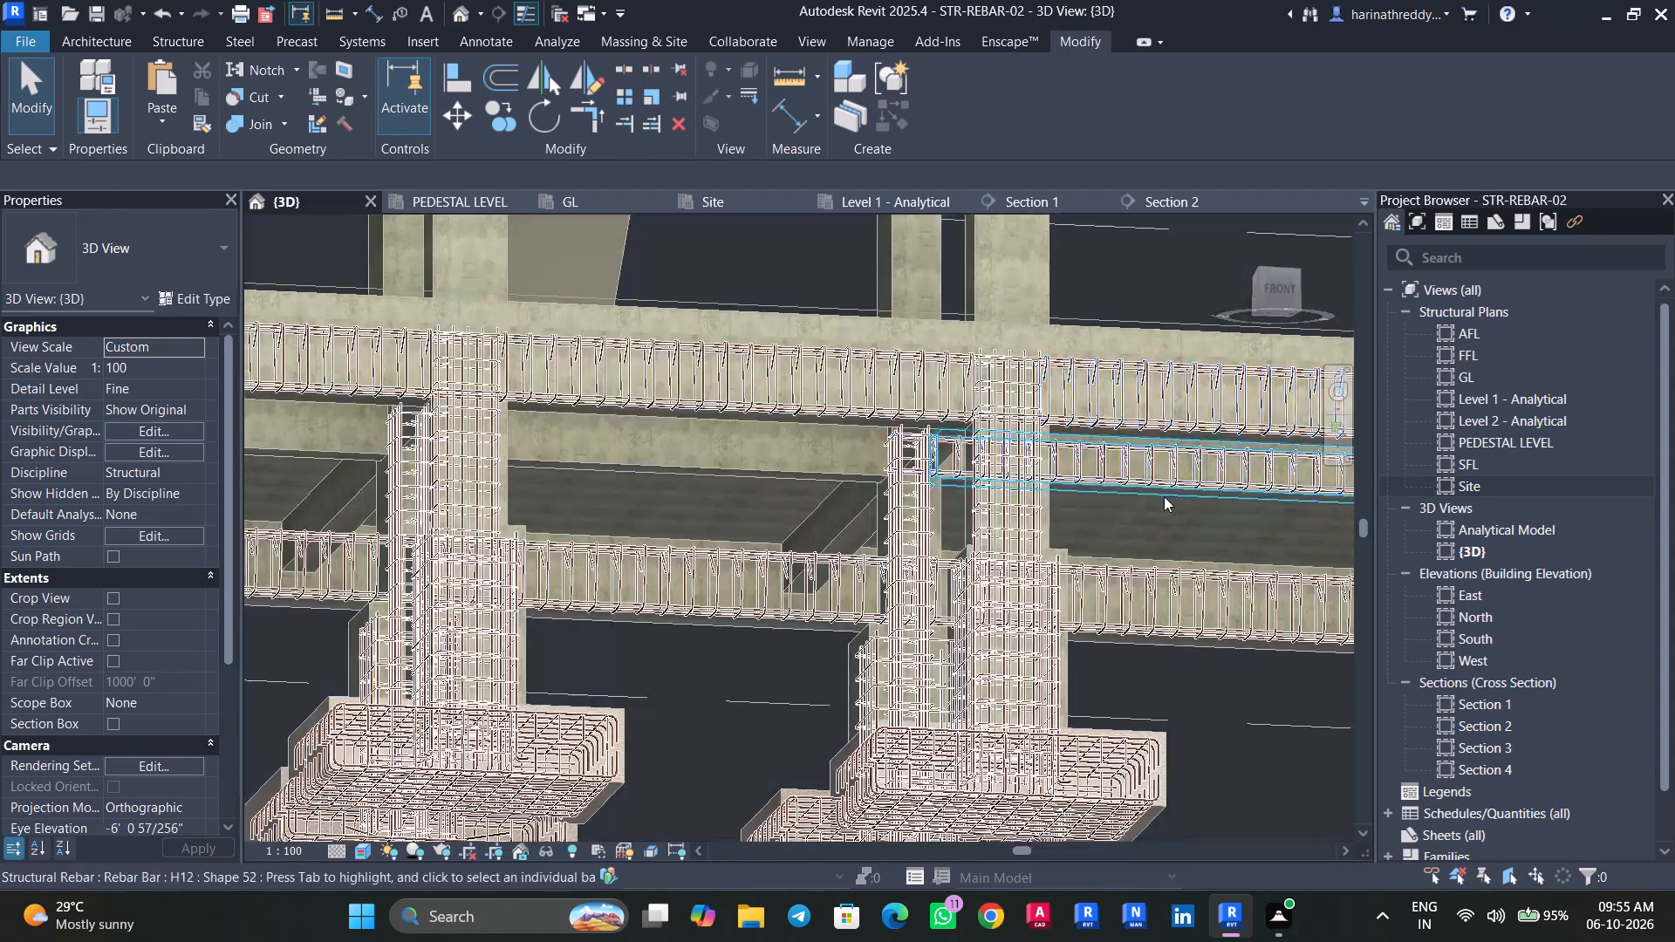
# Propagate the reinforced 200X450 beam's rebar, aligned by host, to the two other 200X450 beams in the same line.
pyautogui.scroll(4, 1159, 493)
pyautogui.click(1166, 504)
pyautogui.scroll(-6, 1166, 504)
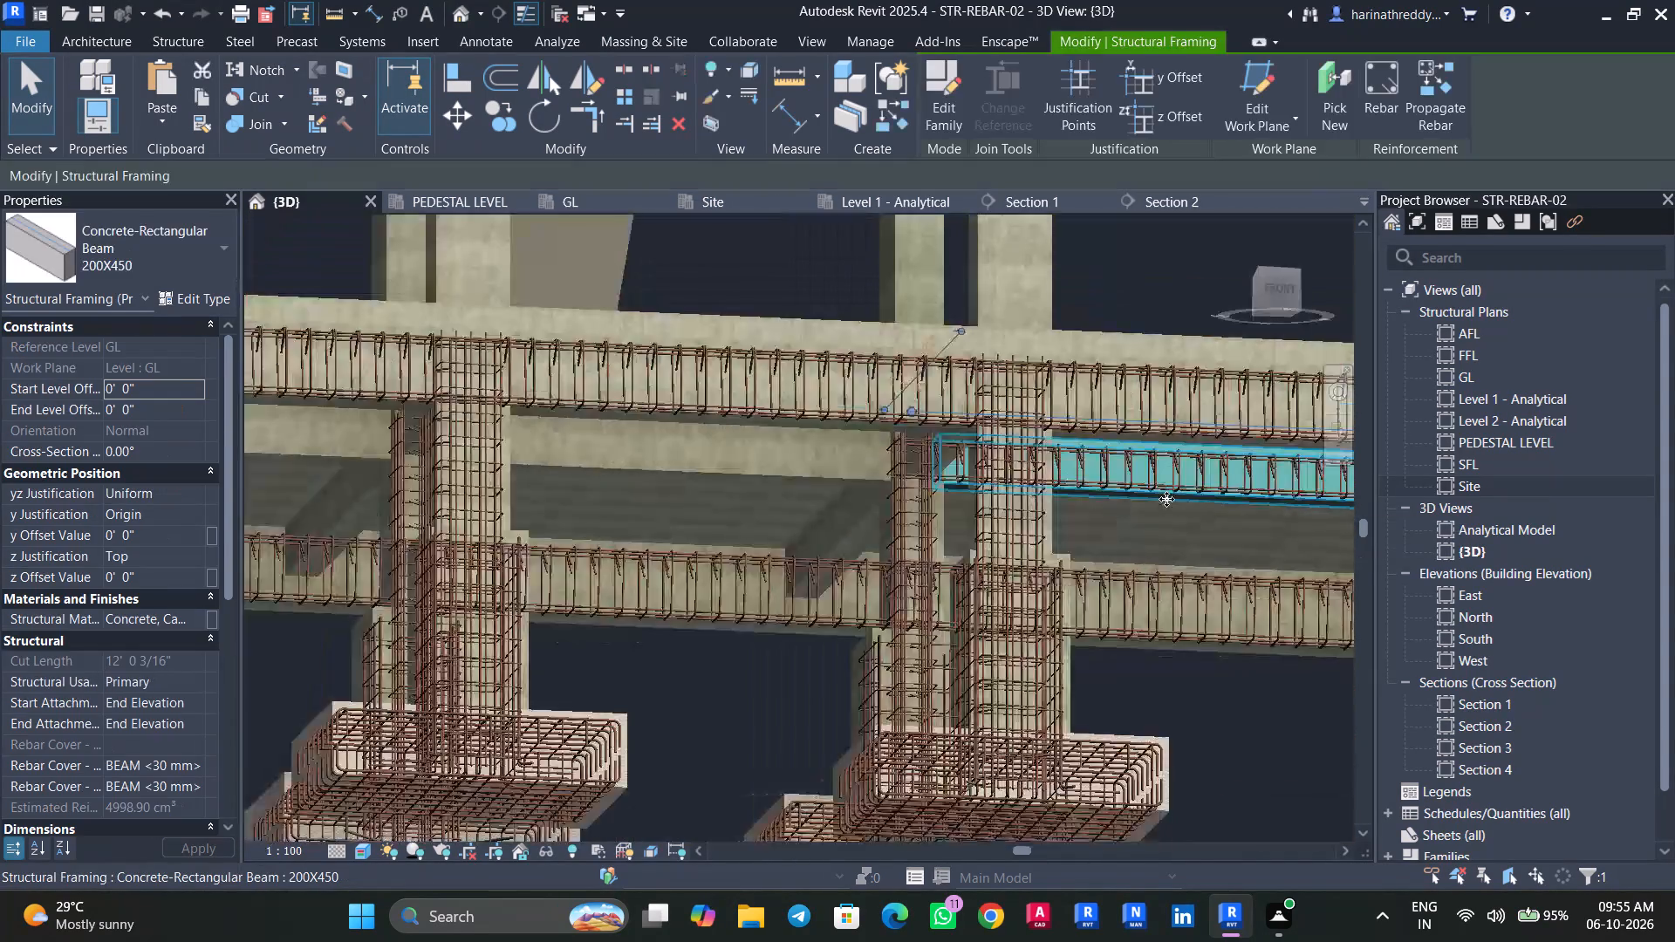
pyautogui.scroll(-1, 1166, 499)
pyautogui.click(1407, 120)
pyautogui.click(920, 487)
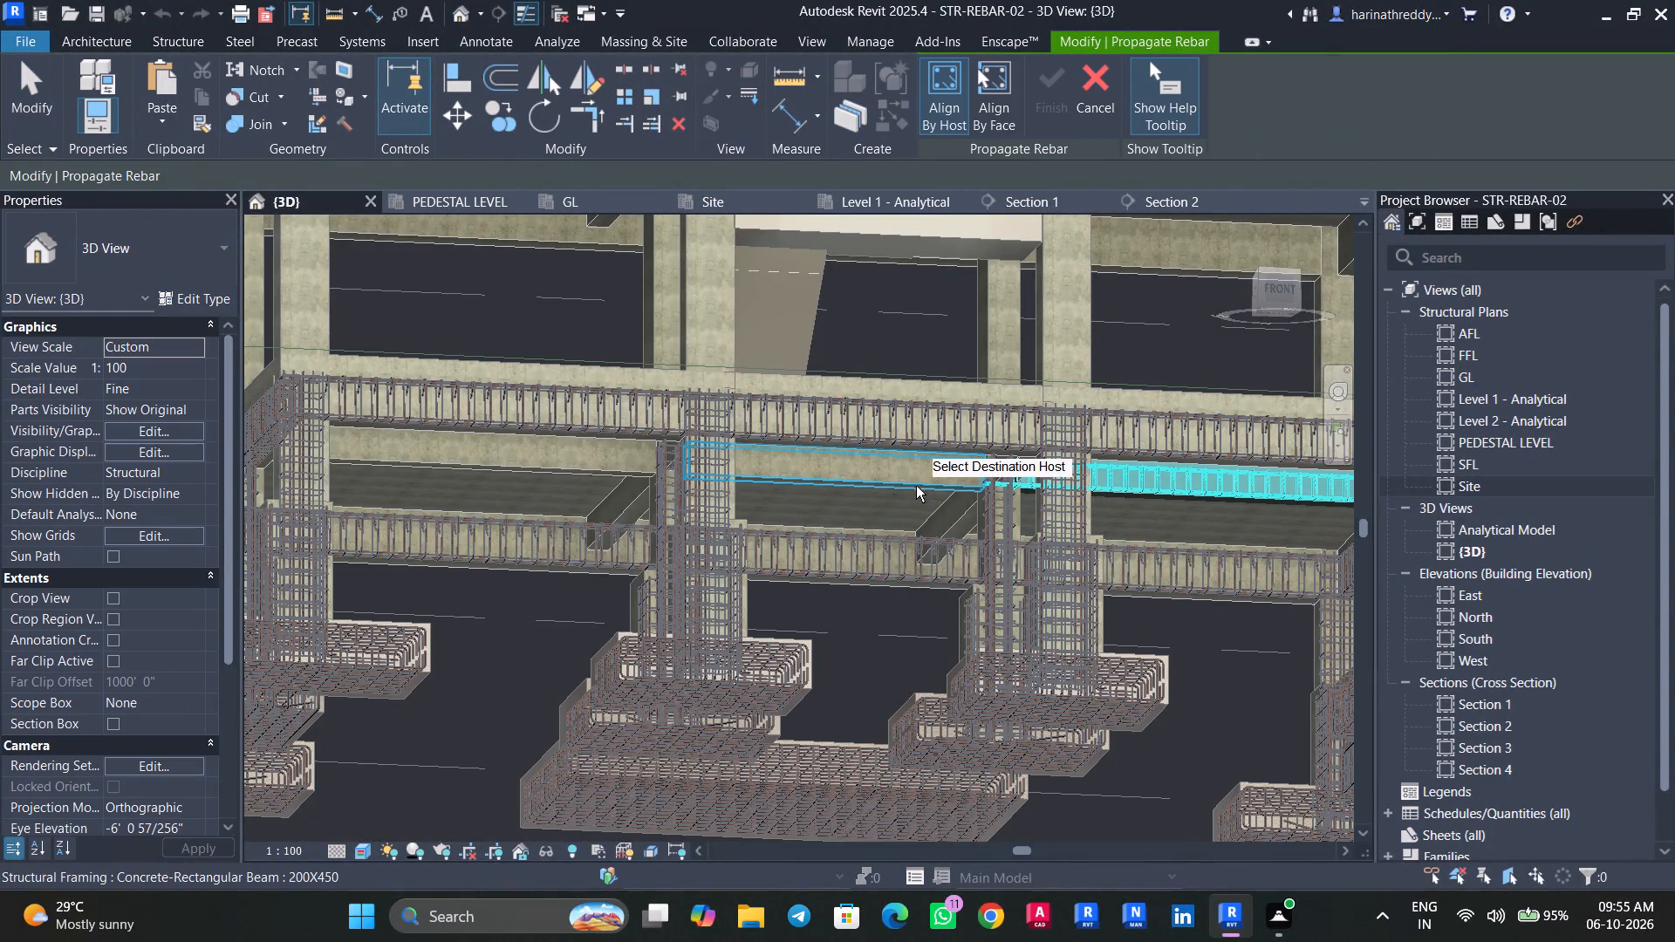
pyautogui.click(600, 470)
# Add the two 200X450 cross beams framing into the line as destination hosts for the propagated rebar.
pyautogui.keyDown('shift'); pyautogui.moveTo(563, 584); pyautogui.dragTo(684, 529, button='middle'); pyautogui.keyUp('shift')
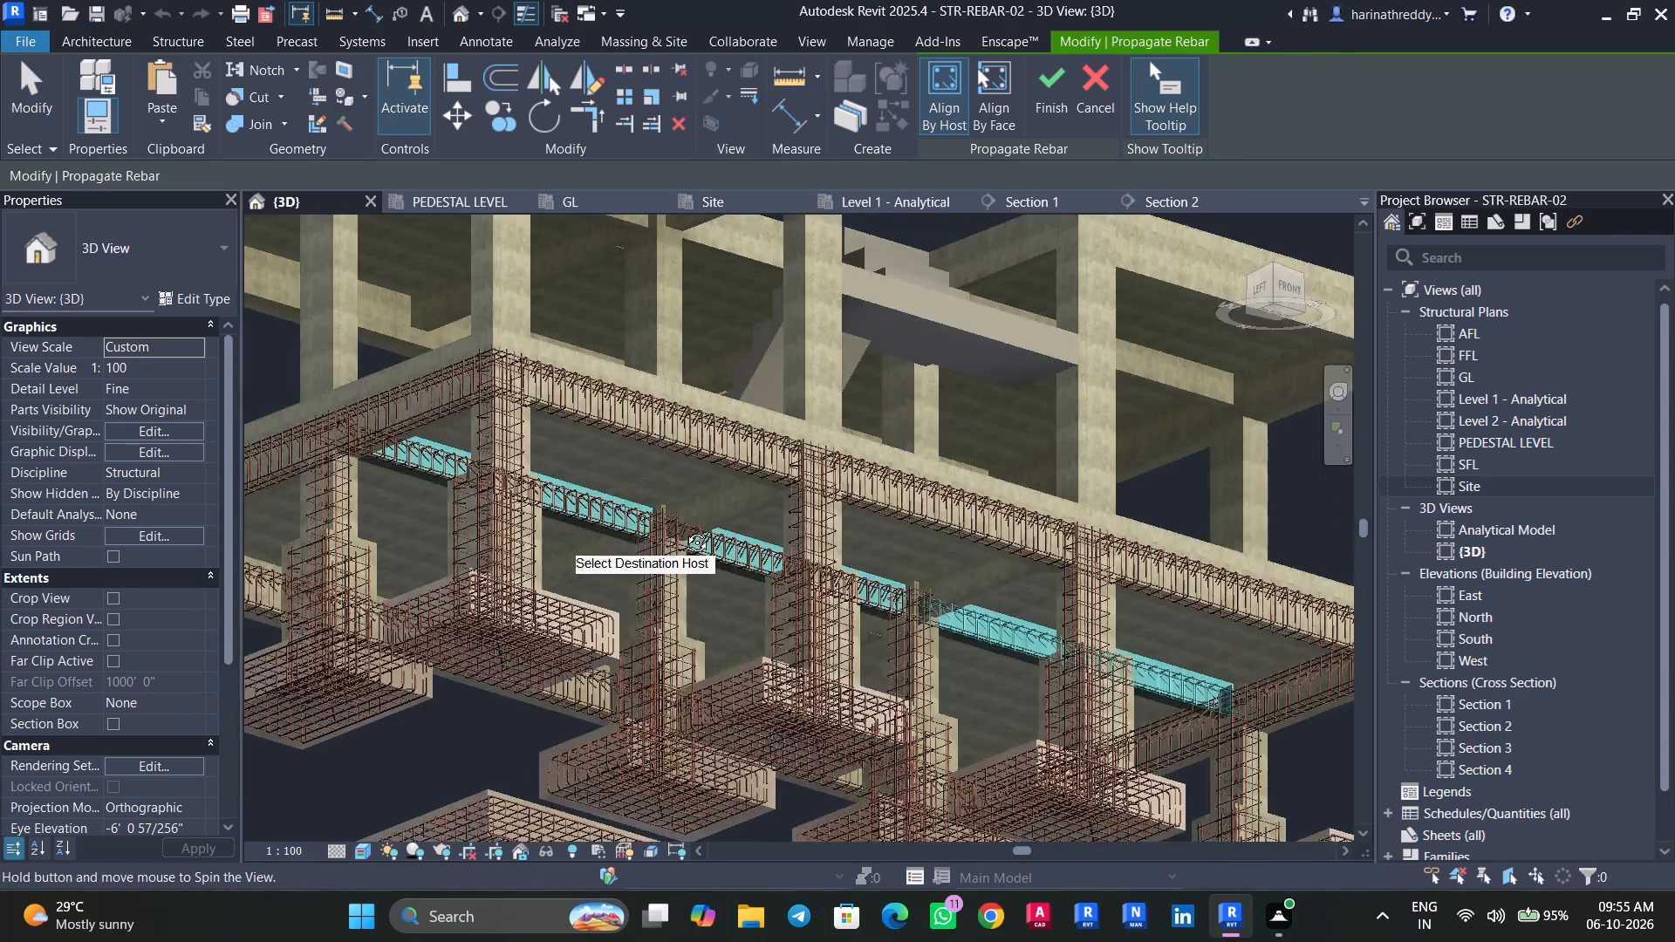
pyautogui.keyDown('shift'); pyautogui.moveTo(684, 529); pyautogui.dragTo(896, 668, button='middle'); pyautogui.keyUp('shift')
pyautogui.keyDown('shift'); pyautogui.moveTo(896, 668); pyautogui.dragTo(657, 630, button='middle'); pyautogui.keyUp('shift')
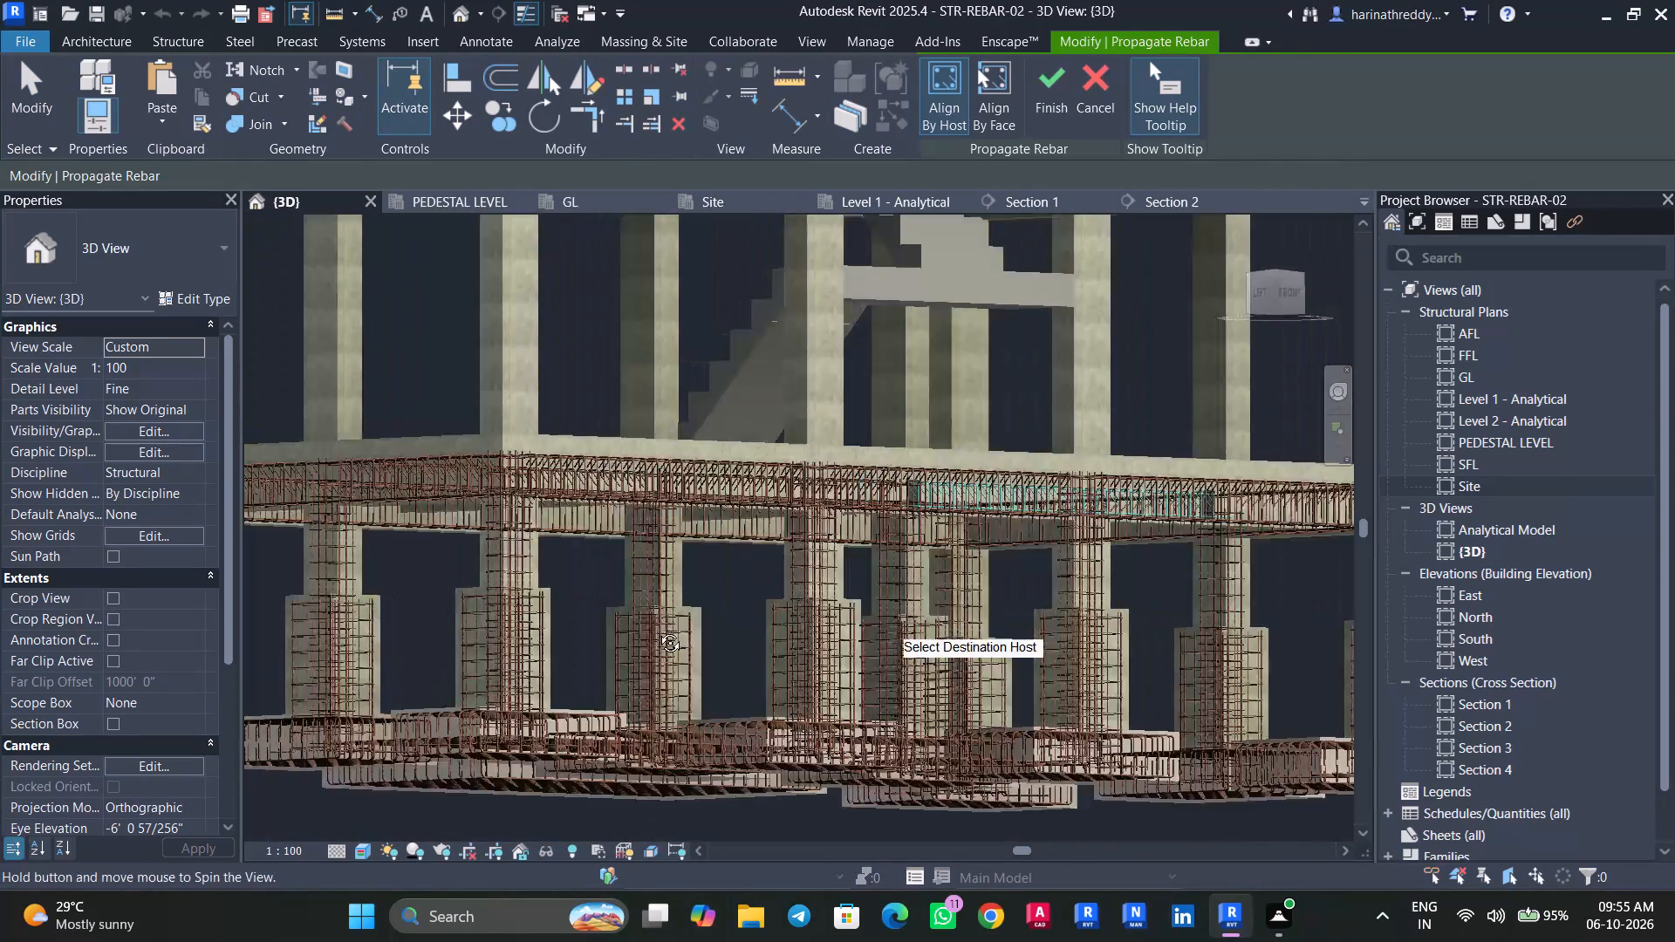
pyautogui.keyDown('shift'); pyautogui.moveTo(657, 630); pyautogui.dragTo(584, 583, button='middle'); pyautogui.keyUp('shift')
pyautogui.click(605, 521)
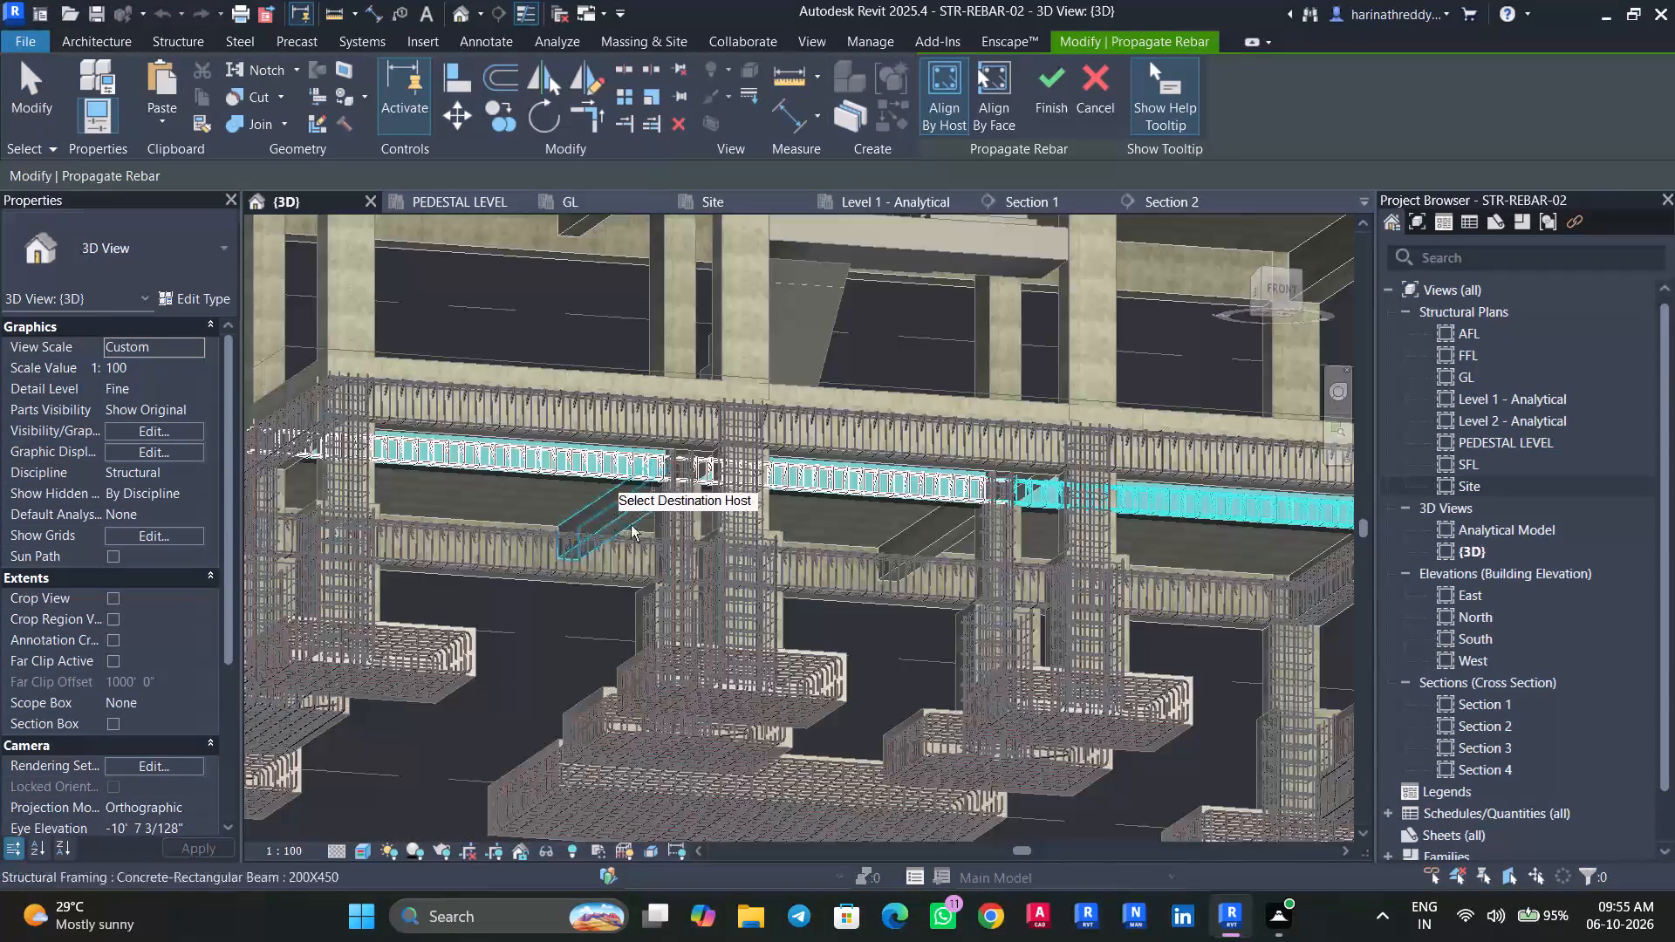
pyautogui.click(936, 552)
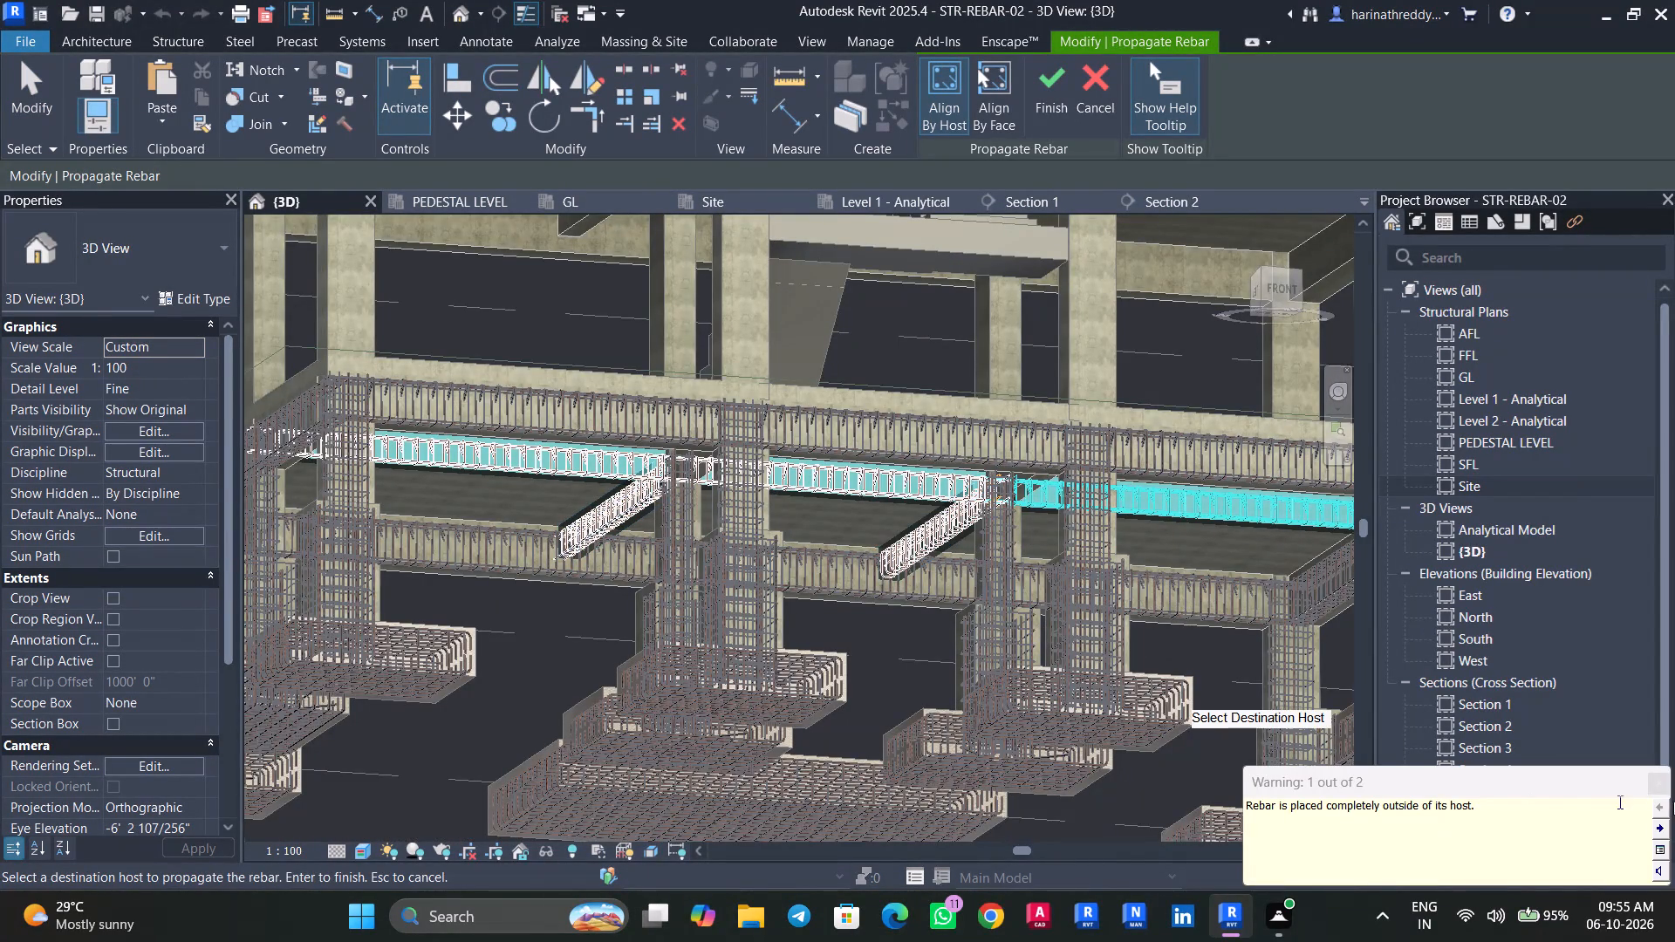
pyautogui.click(1660, 792)
# Take the cross beam nearest the source beam out of the destination hosts and finish the rebar propagation.
pyautogui.keyDown('shift'); pyautogui.moveTo(1184, 720); pyautogui.dragTo(960, 750, button='middle'); pyautogui.keyUp('shift')
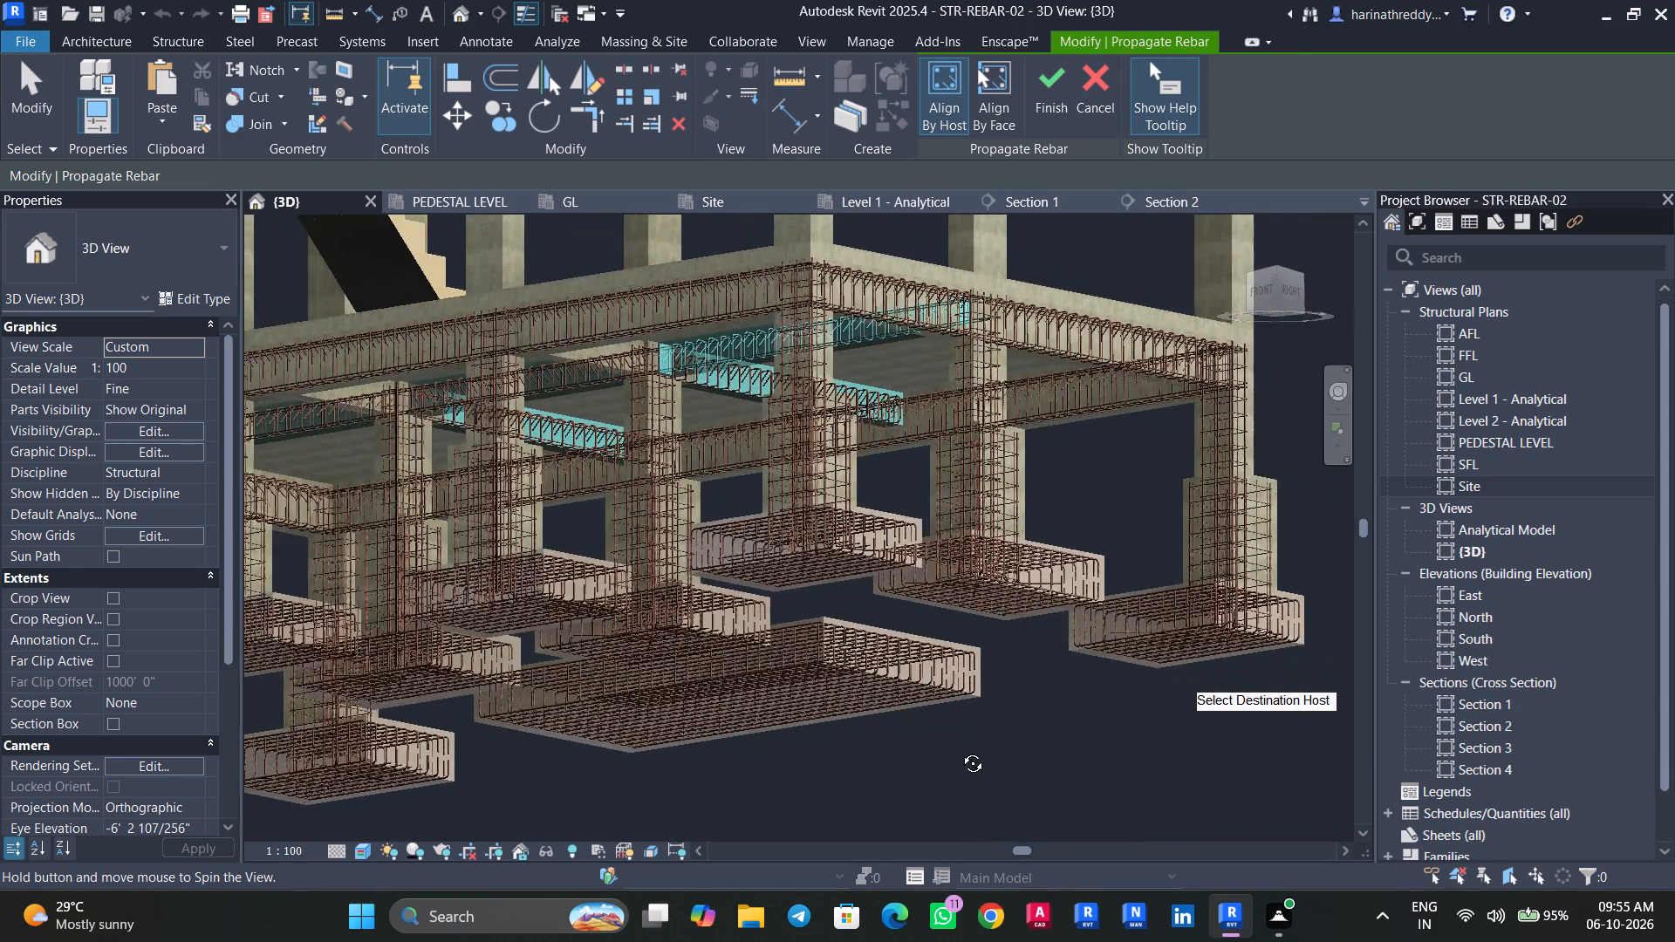
pyautogui.keyDown('shift'); pyautogui.moveTo(960, 750); pyautogui.dragTo(990, 740, button='middle'); pyautogui.keyUp('shift')
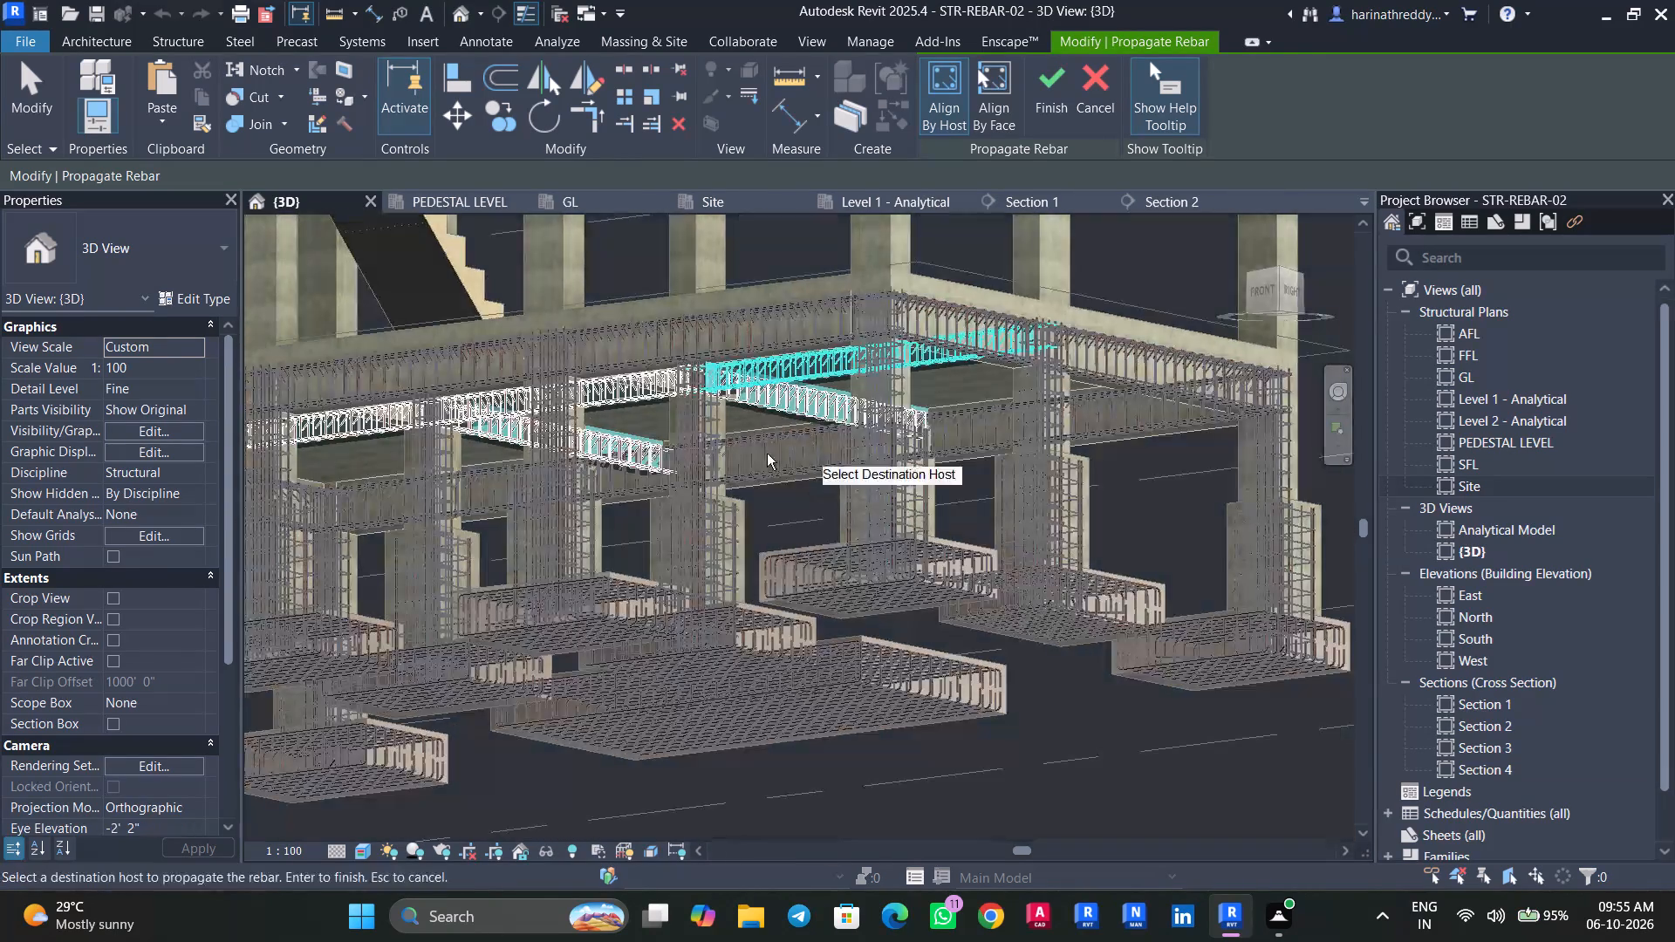
pyautogui.scroll(16, 757, 455)
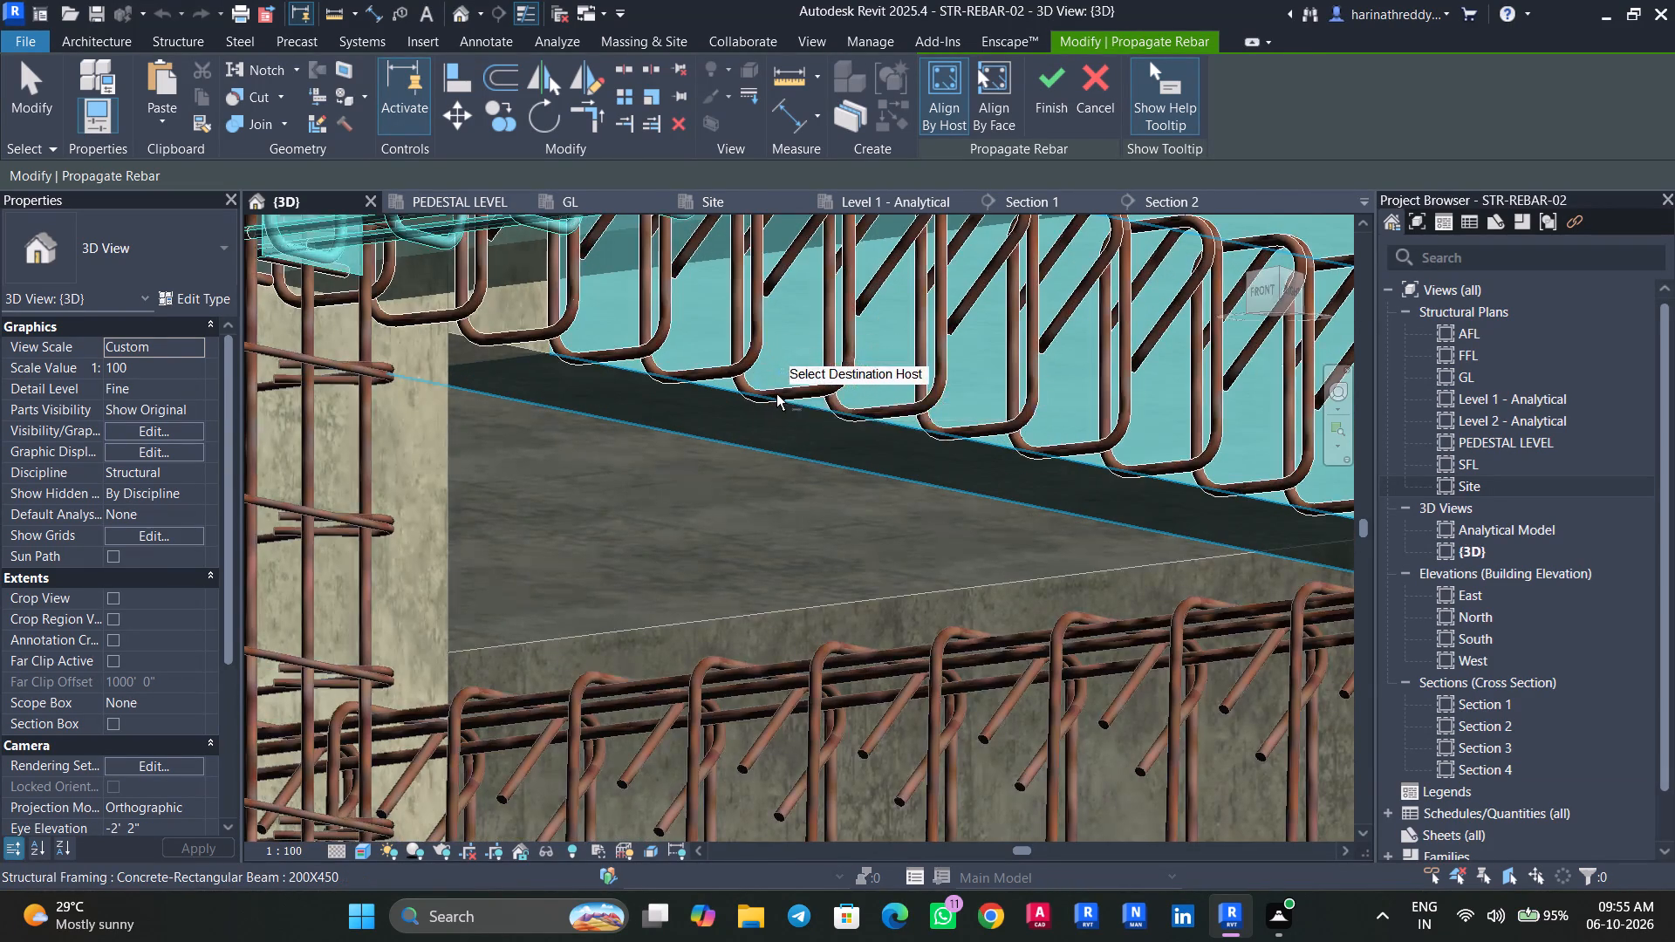
pyautogui.keyDown('shift'); pyautogui.click(777, 395); pyautogui.keyUp('shift')
pyautogui.scroll(-6, 777, 413)
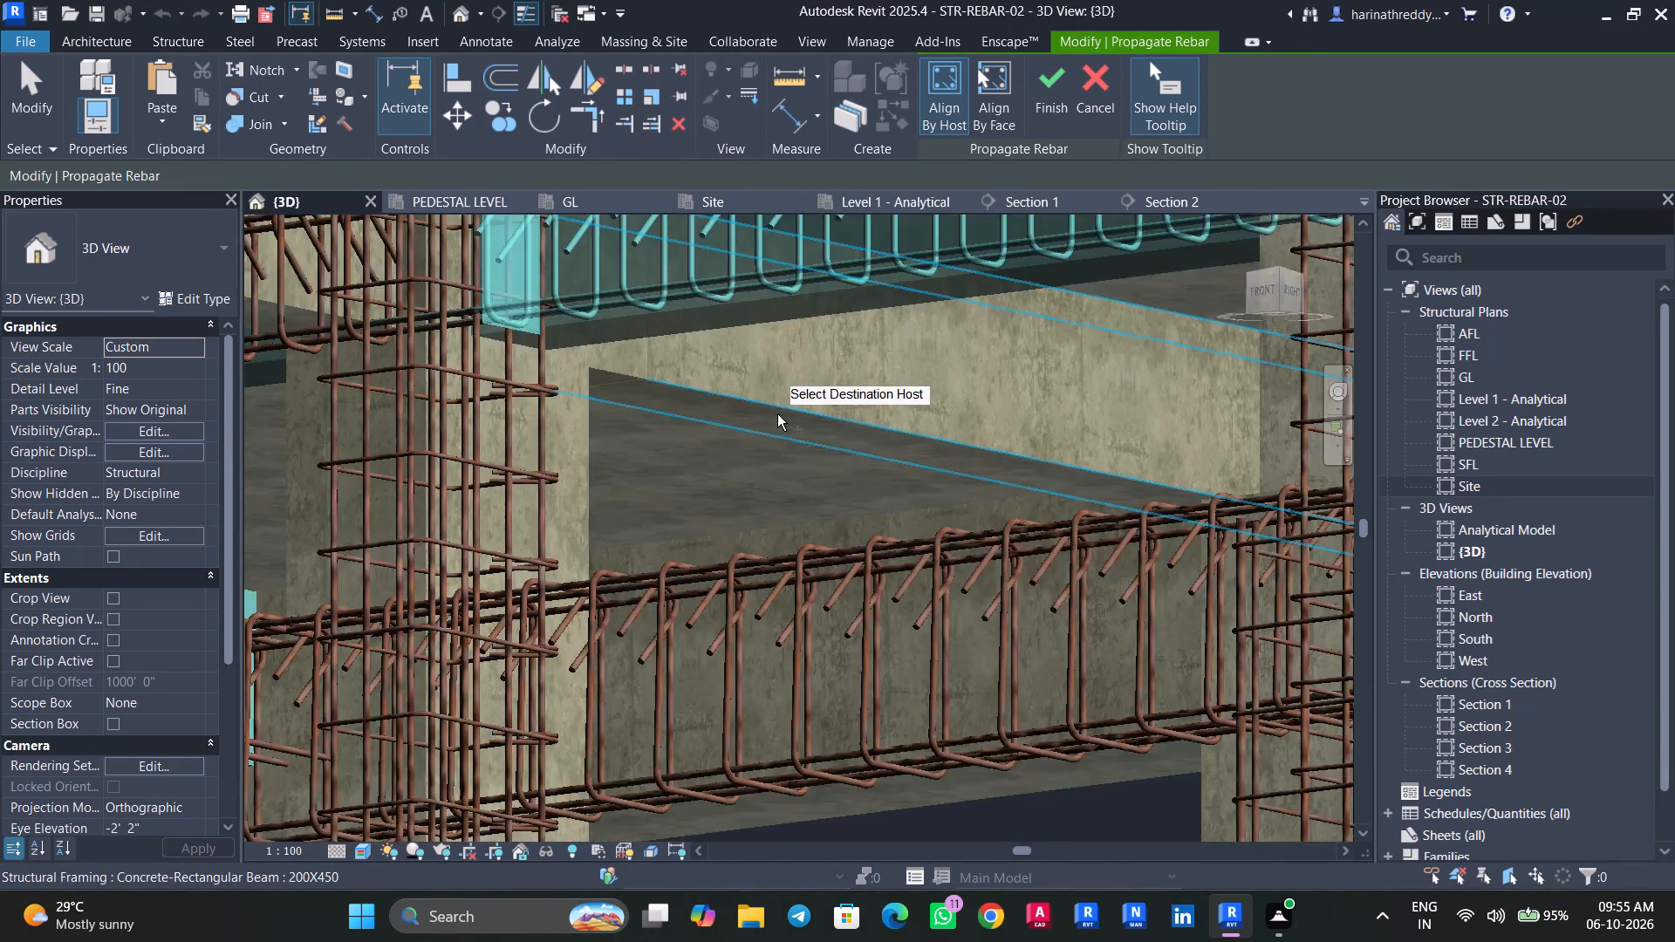
pyautogui.scroll(-4, 777, 414)
pyautogui.click(1057, 88)
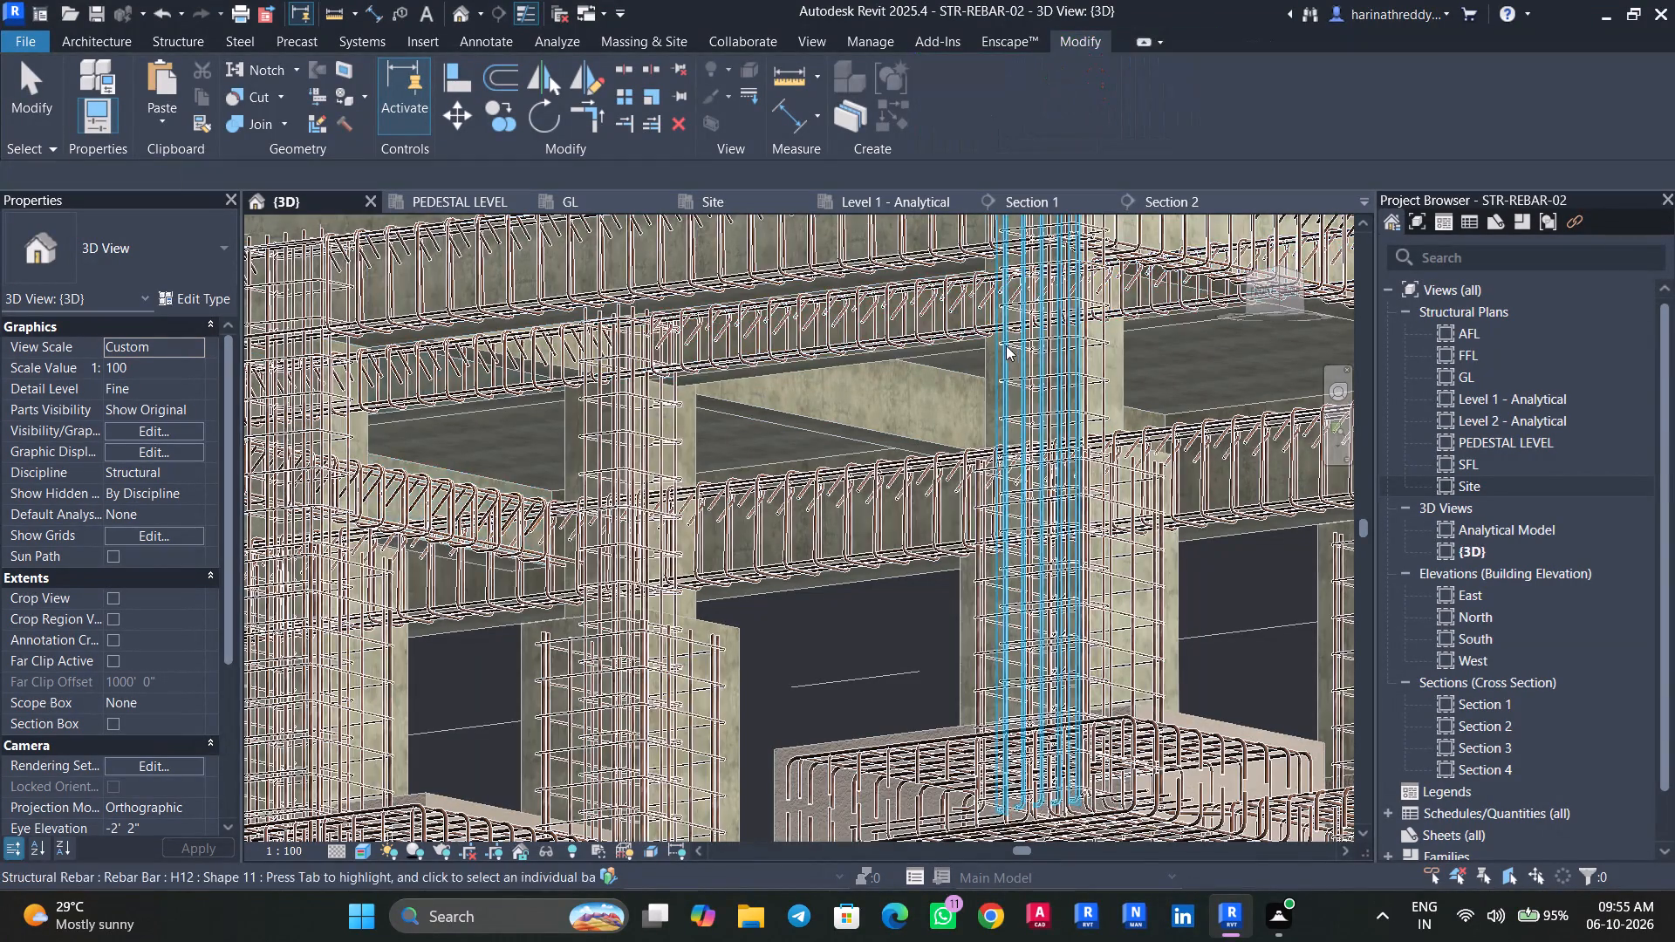
# Examine the propagated beam rebar from below, from above and around the whole building frame.
pyautogui.keyDown('shift'); pyautogui.moveTo(768, 578); pyautogui.dragTo(1037, 556, button='middle'); pyautogui.keyUp('shift')
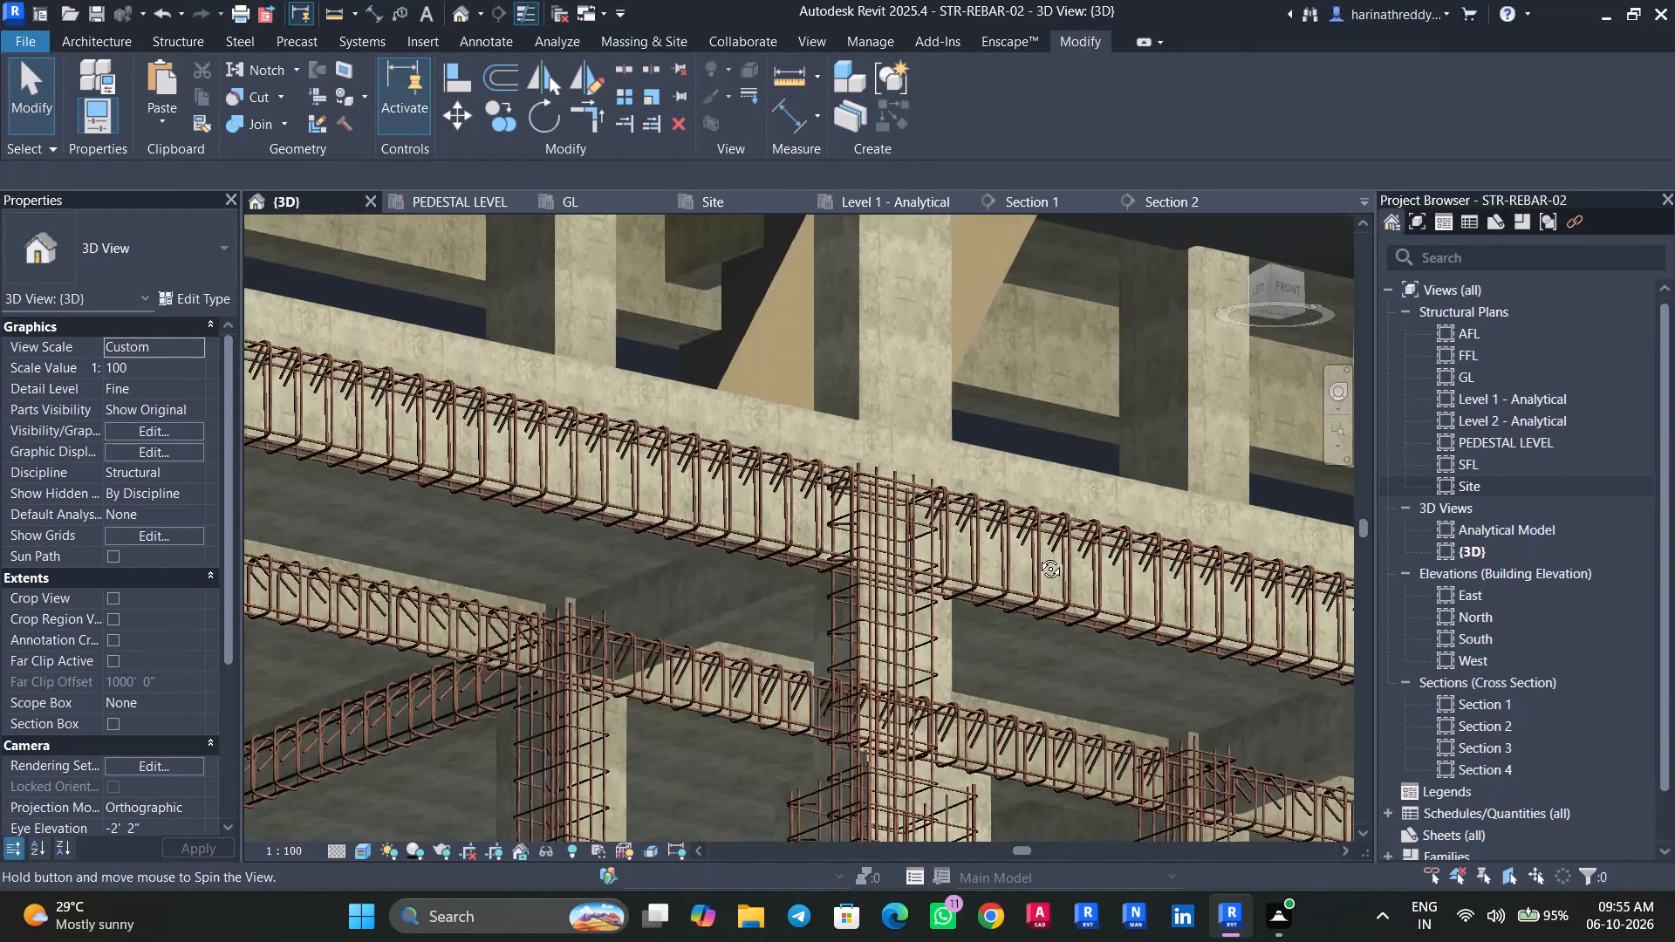
pyautogui.keyDown('shift'); pyautogui.moveTo(1037, 556); pyautogui.dragTo(1181, 722, button='middle'); pyautogui.keyUp('shift')
pyautogui.scroll(-8, 1182, 723)
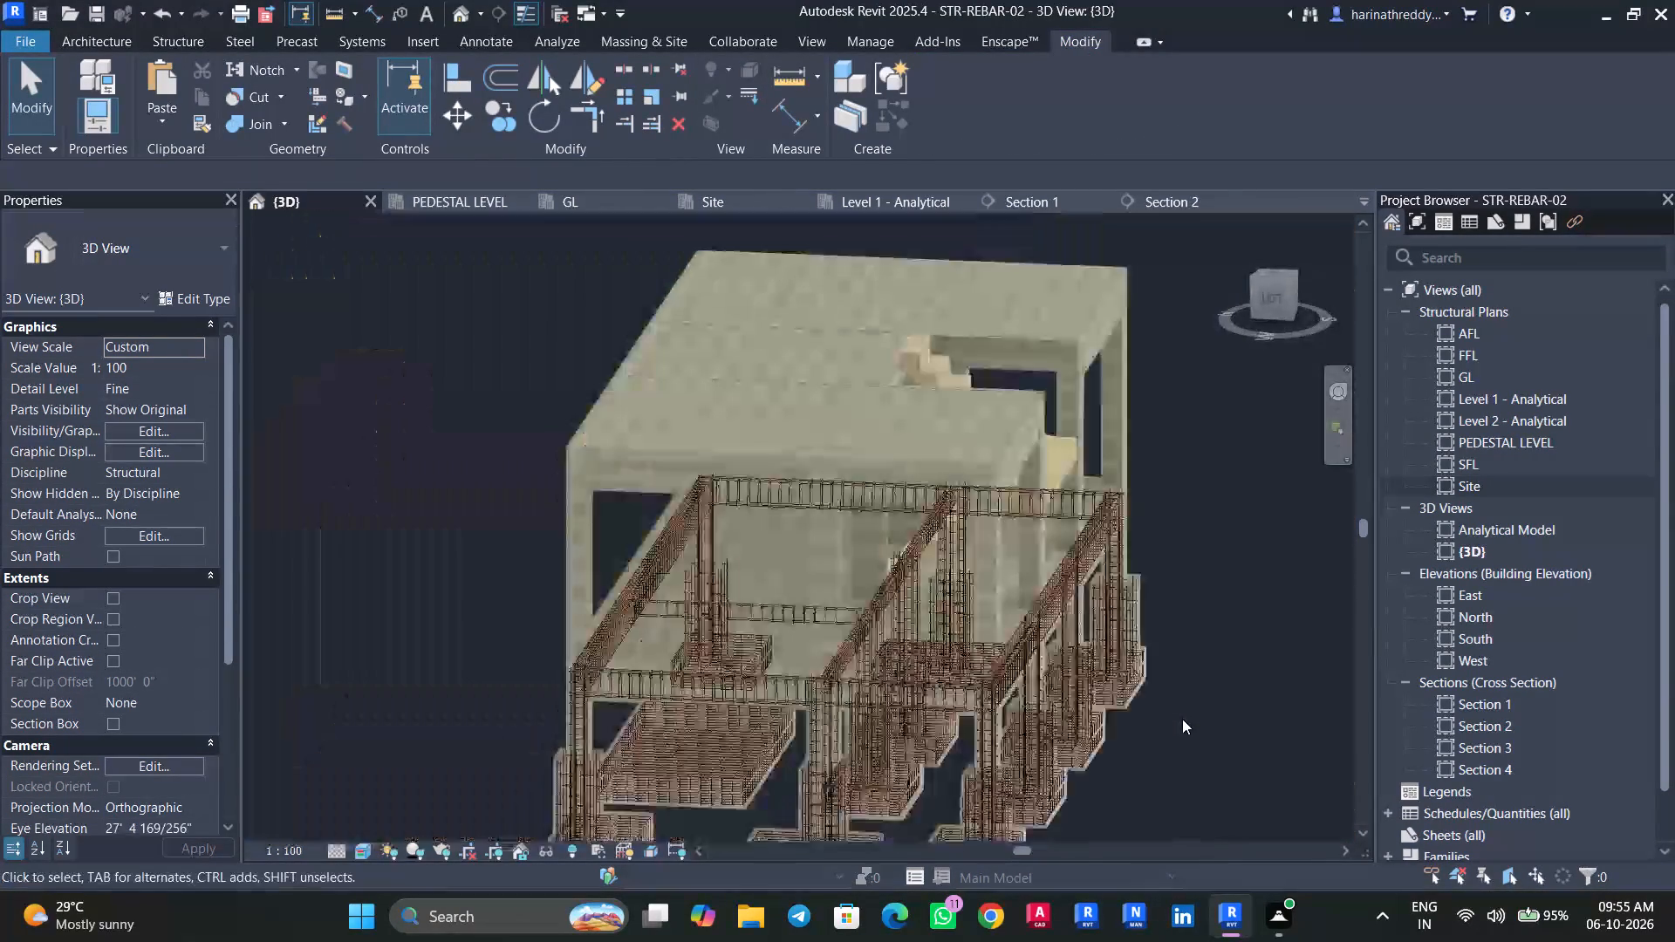
pyautogui.scroll(-6, 1182, 719)
pyautogui.keyDown('shift'); pyautogui.moveTo(732, 725); pyautogui.dragTo(906, 735, button='middle'); pyautogui.keyUp('shift')
pyautogui.scroll(11, 798, 683)
pyautogui.scroll(-1, 757, 686)
pyautogui.scroll(2, 757, 686)
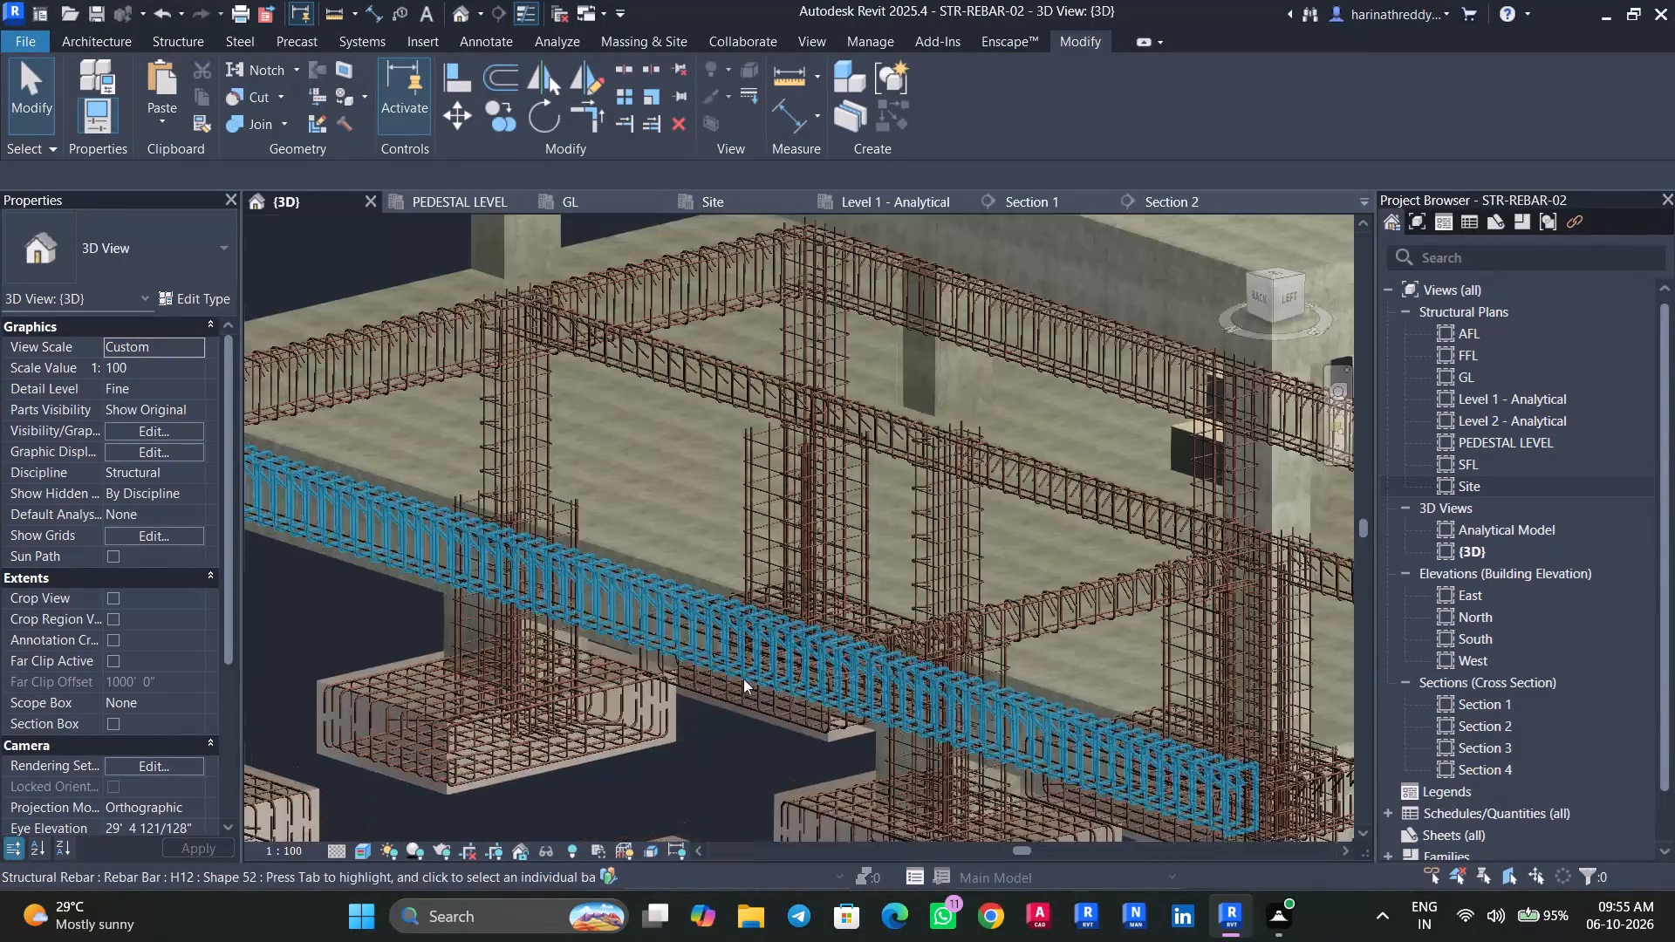
pyautogui.scroll(2, 743, 679)
pyautogui.scroll(-8, 715, 761)
pyautogui.keyDown('shift'); pyautogui.moveTo(721, 763); pyautogui.dragTo(913, 645, button='middle'); pyautogui.keyUp('shift')
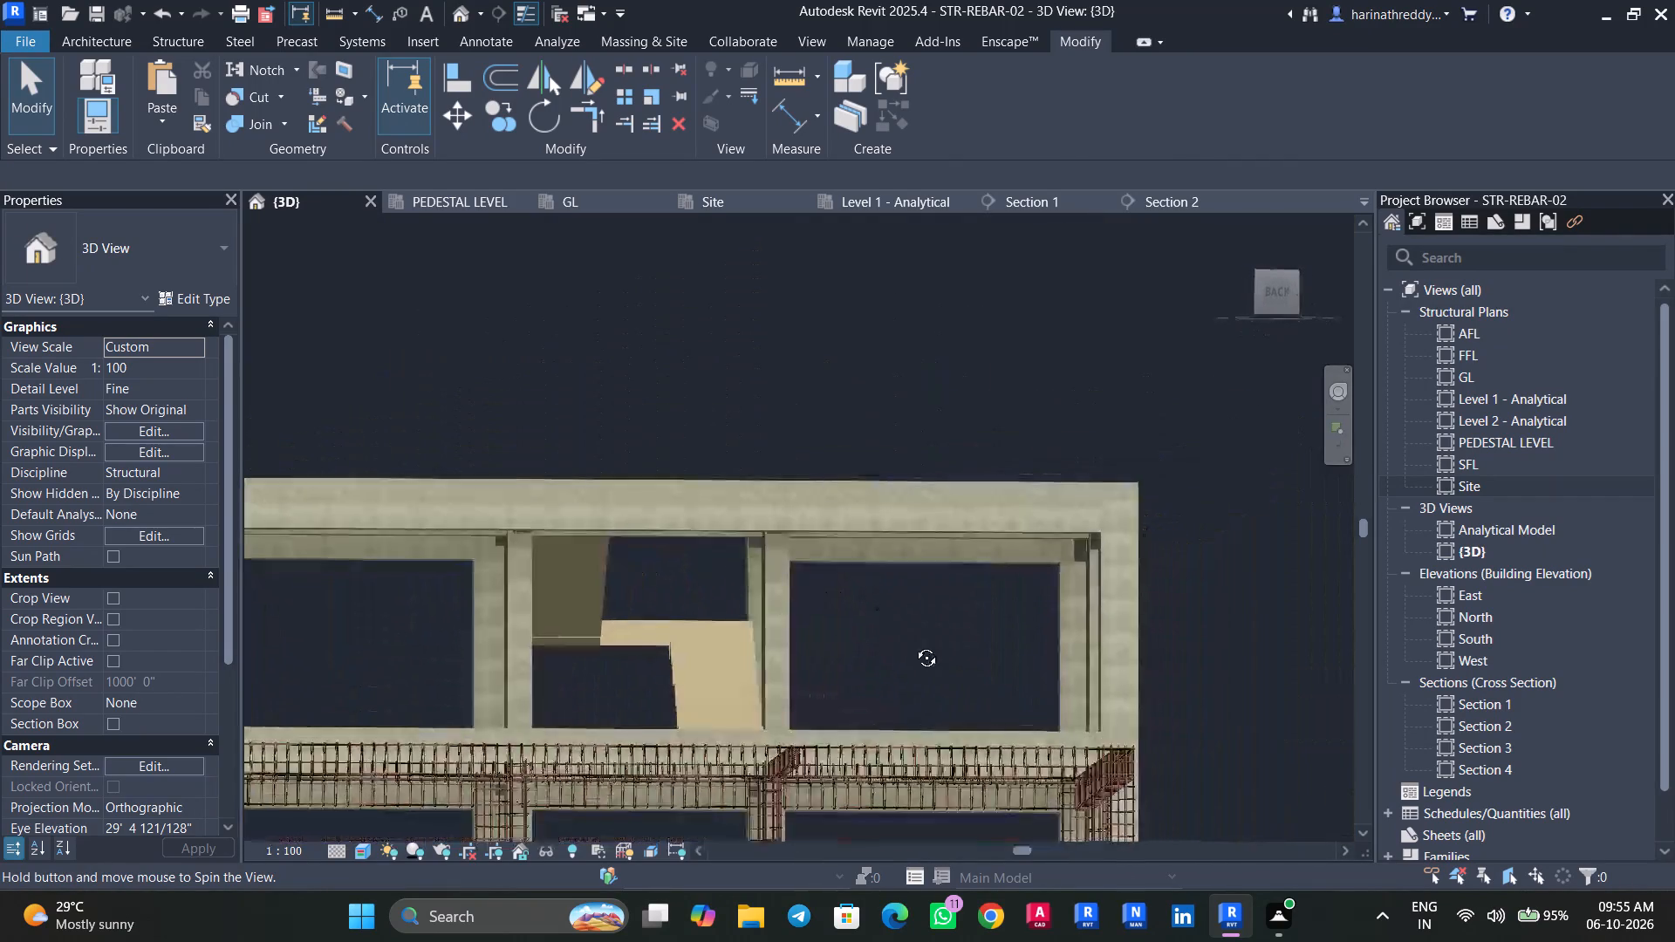
pyautogui.keyDown('shift'); pyautogui.moveTo(913, 645); pyautogui.dragTo(922, 654, button='middle'); pyautogui.keyUp('shift')
pyautogui.keyDown('shift'); pyautogui.moveTo(980, 687); pyautogui.dragTo(815, 775, button='middle'); pyautogui.keyUp('shift')
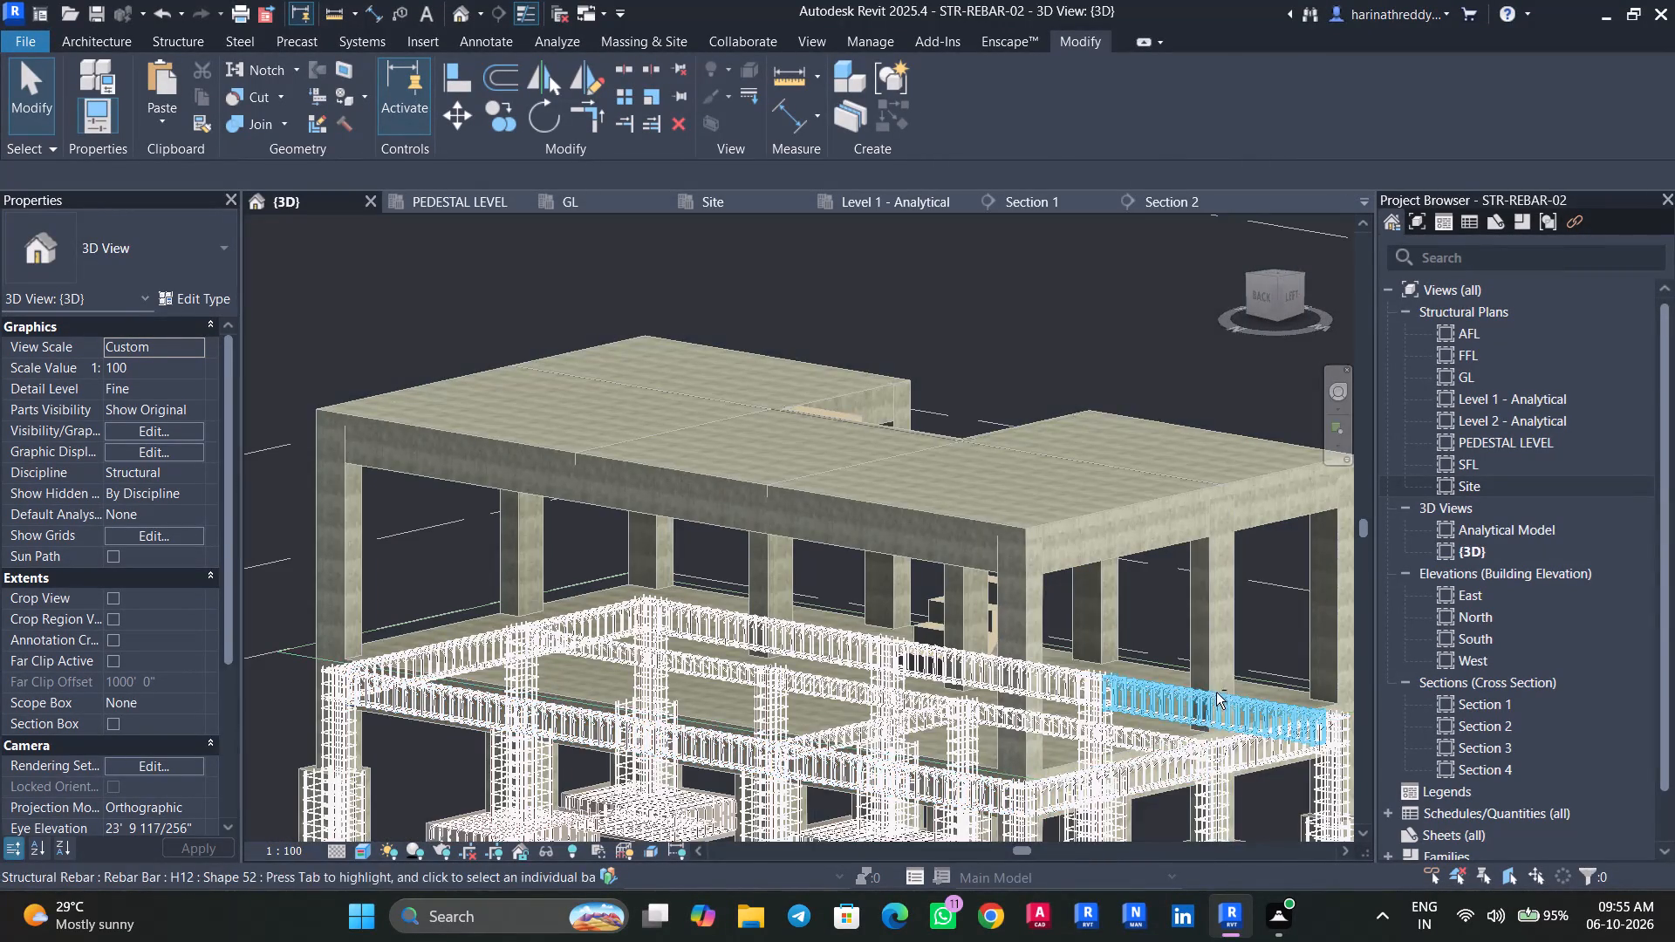
# Examine the GL beam reinforcement and the staircase from above, up close and around the building.
pyautogui.keyDown('shift'); pyautogui.moveTo(1214, 693); pyautogui.dragTo(1151, 639, button='middle'); pyautogui.keyUp('shift')
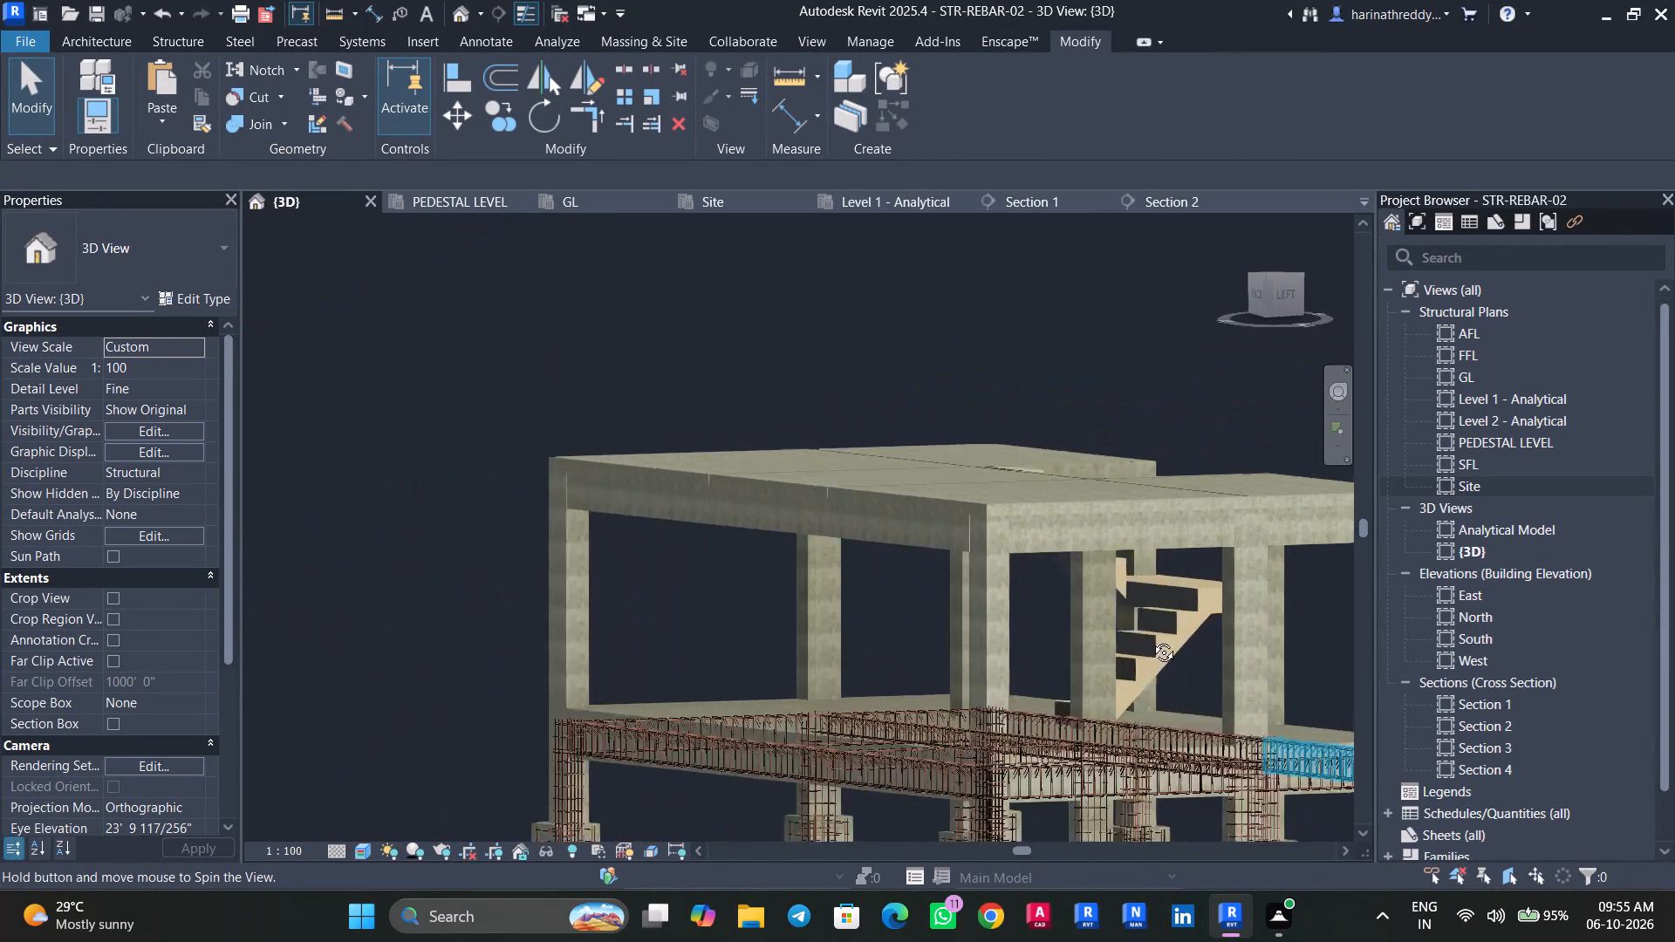
pyautogui.keyDown('shift'); pyautogui.moveTo(1151, 639); pyautogui.dragTo(1075, 780, button='middle'); pyautogui.keyUp('shift')
pyautogui.scroll(1, 1074, 781)
pyautogui.scroll(4, 1168, 714)
pyautogui.moveTo(1166, 713); pyautogui.dragTo(737, 800, button='middle')
pyautogui.scroll(-6, 759, 753)
pyautogui.keyDown('shift'); pyautogui.moveTo(1052, 709); pyautogui.dragTo(1028, 713, button='middle'); pyautogui.keyUp('shift')
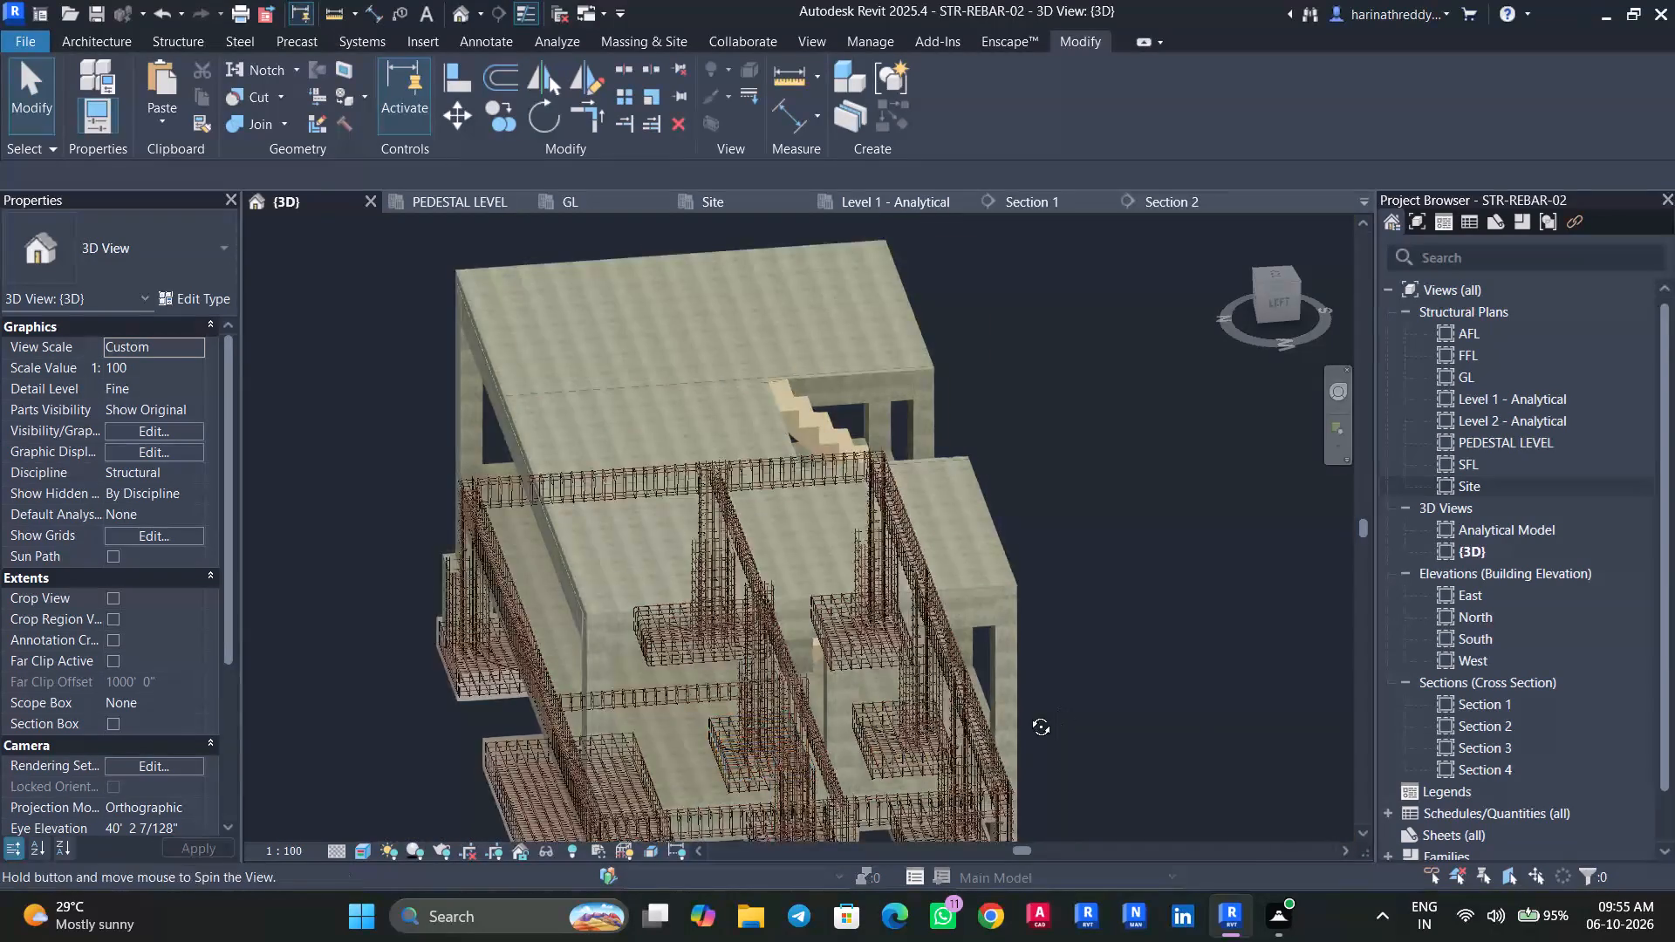
pyautogui.keyDown('shift'); pyautogui.moveTo(1028, 713); pyautogui.dragTo(846, 714, button='middle'); pyautogui.keyUp('shift')
pyautogui.scroll(6, 1245, 643)
pyautogui.scroll(-1, 1201, 653)
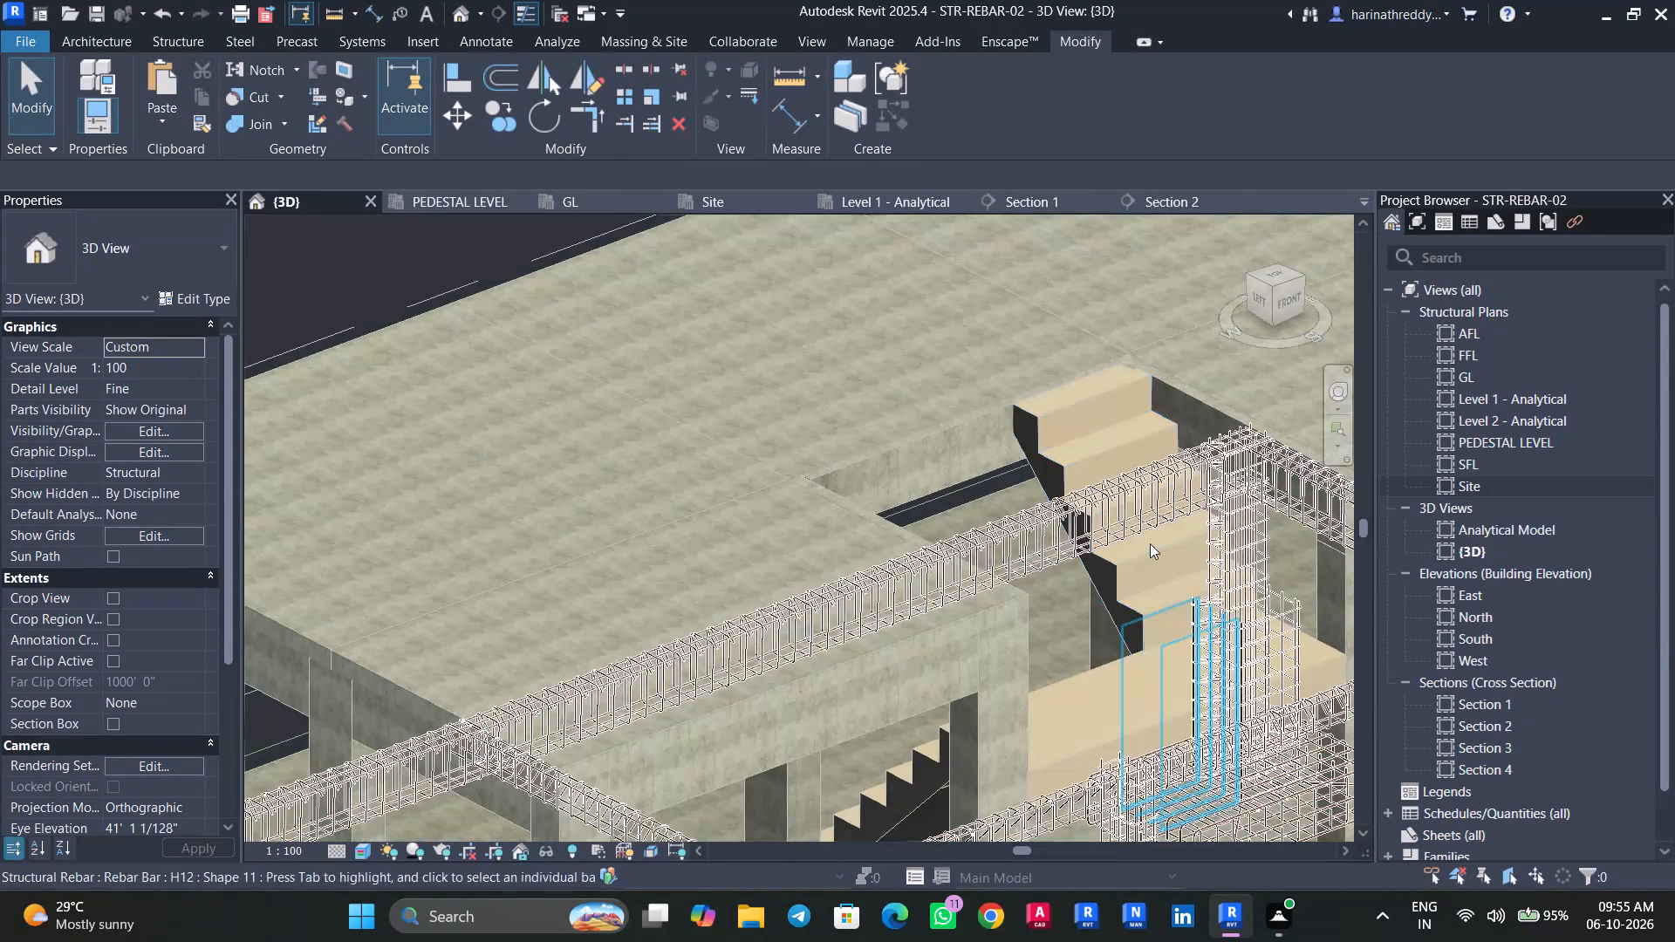
pyautogui.scroll(4, 1146, 543)
pyautogui.click(1165, 566)
pyautogui.scroll(5, 1165, 566)
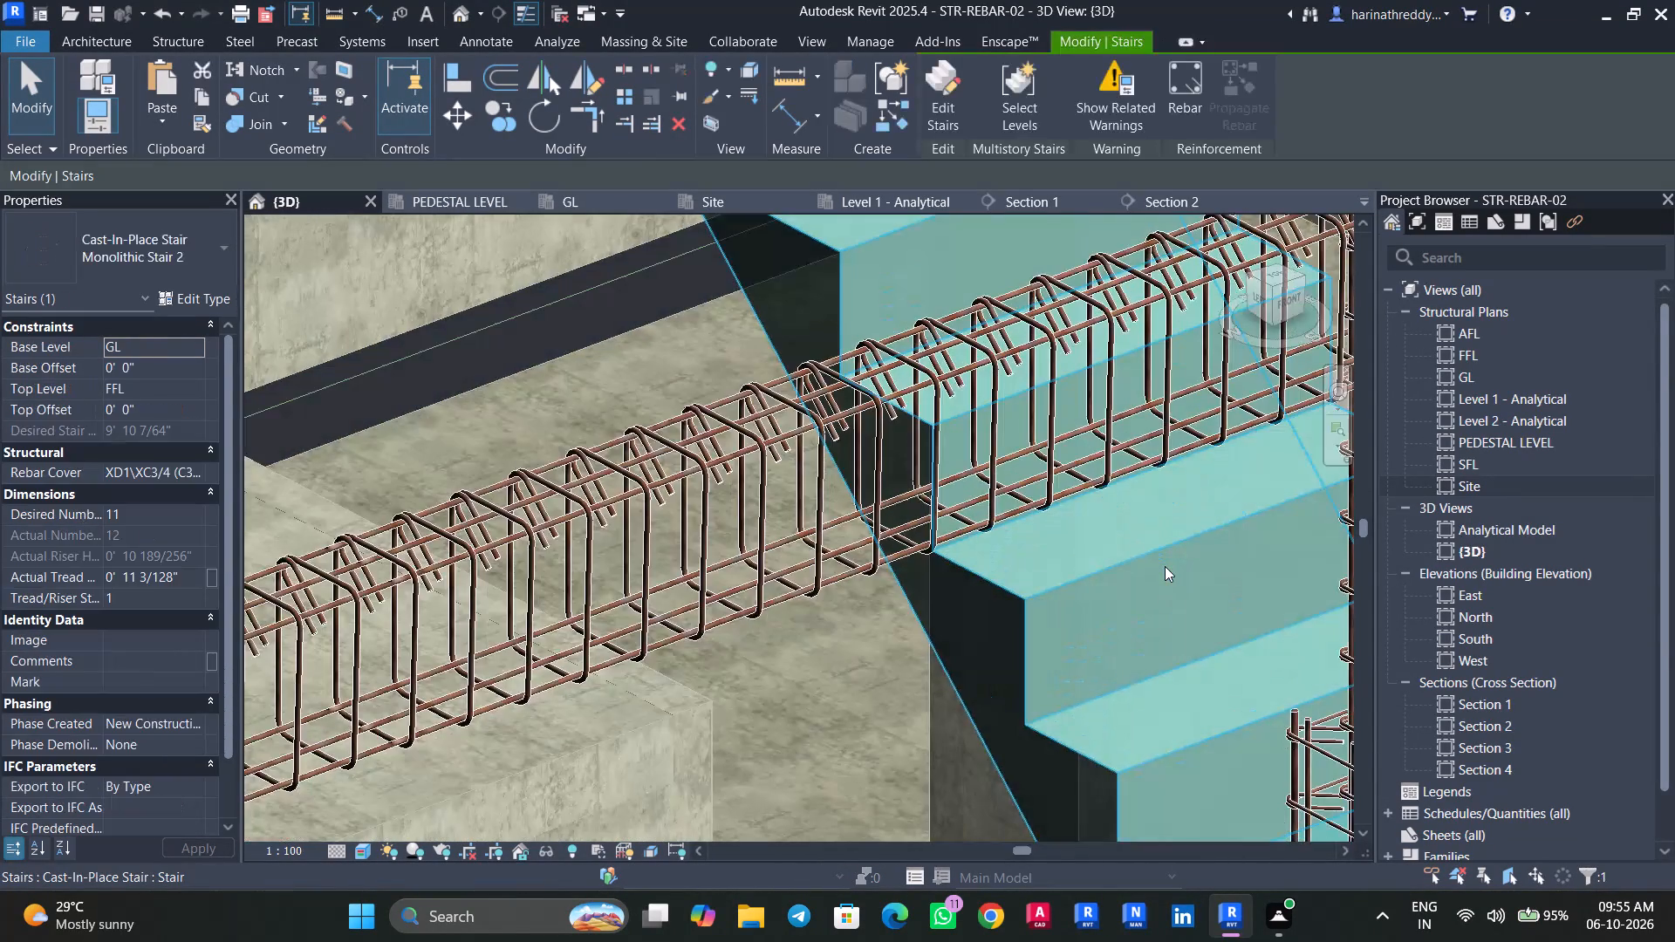
pyautogui.scroll(-8, 1165, 566)
pyautogui.press('Escape')
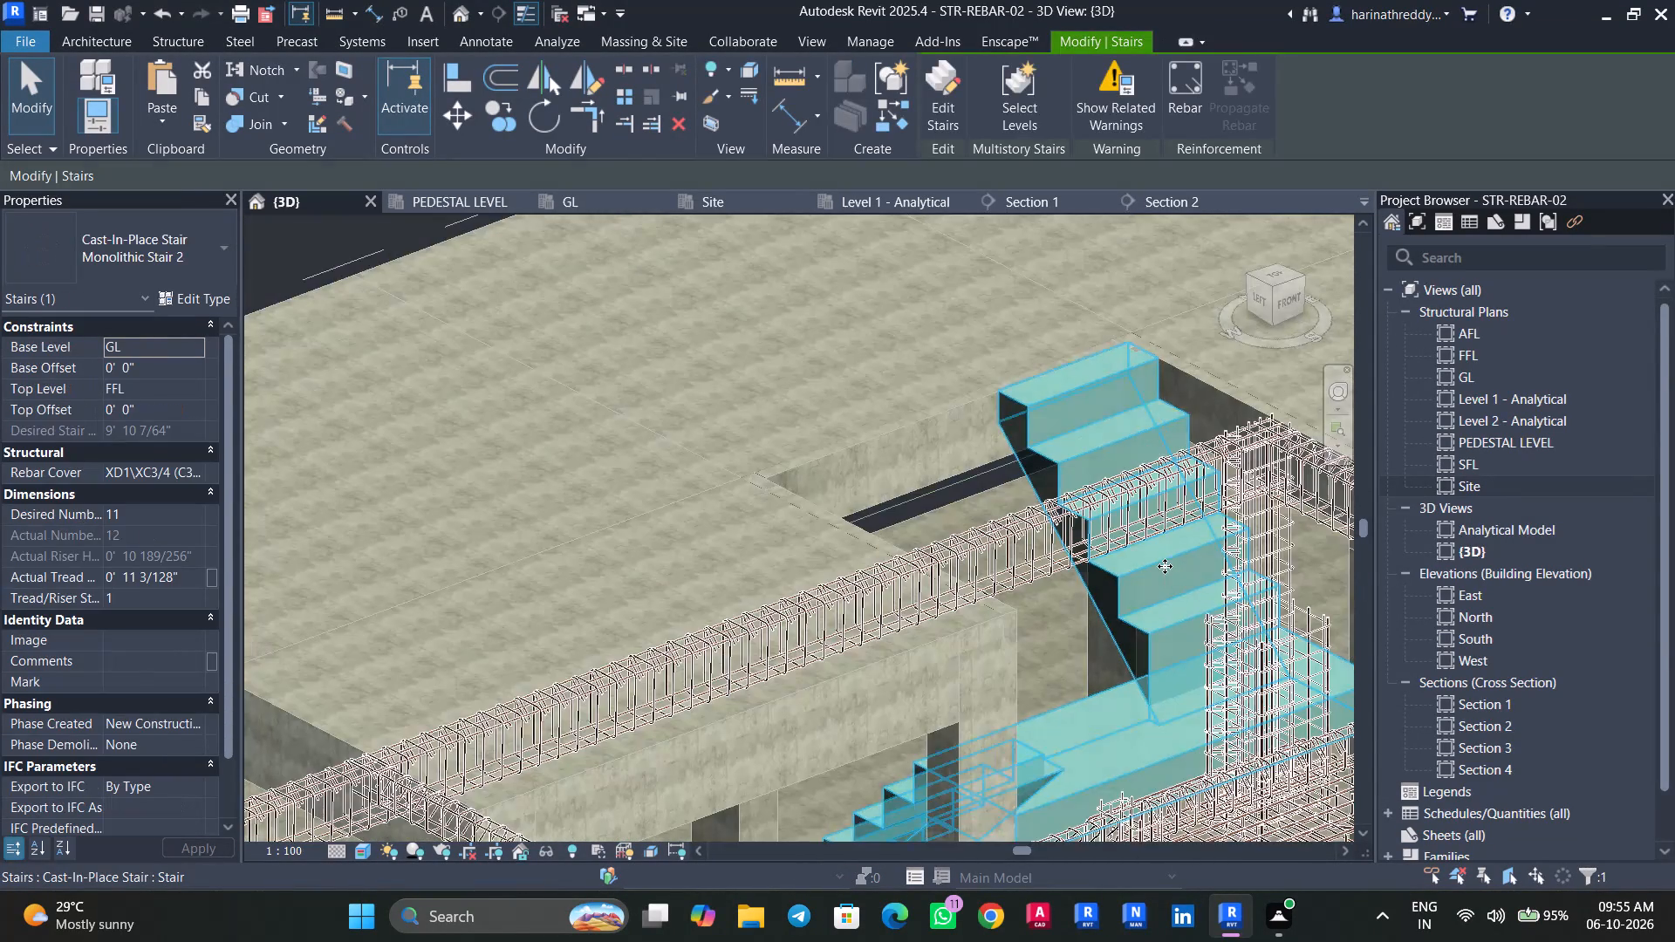
pyautogui.press('Escape')
pyautogui.scroll(-7, 1151, 632)
pyautogui.scroll(1, 1151, 632)
pyautogui.keyDown('shift'); pyautogui.moveTo(1227, 700); pyautogui.dragTo(1302, 766, button='middle'); pyautogui.keyUp('shift')
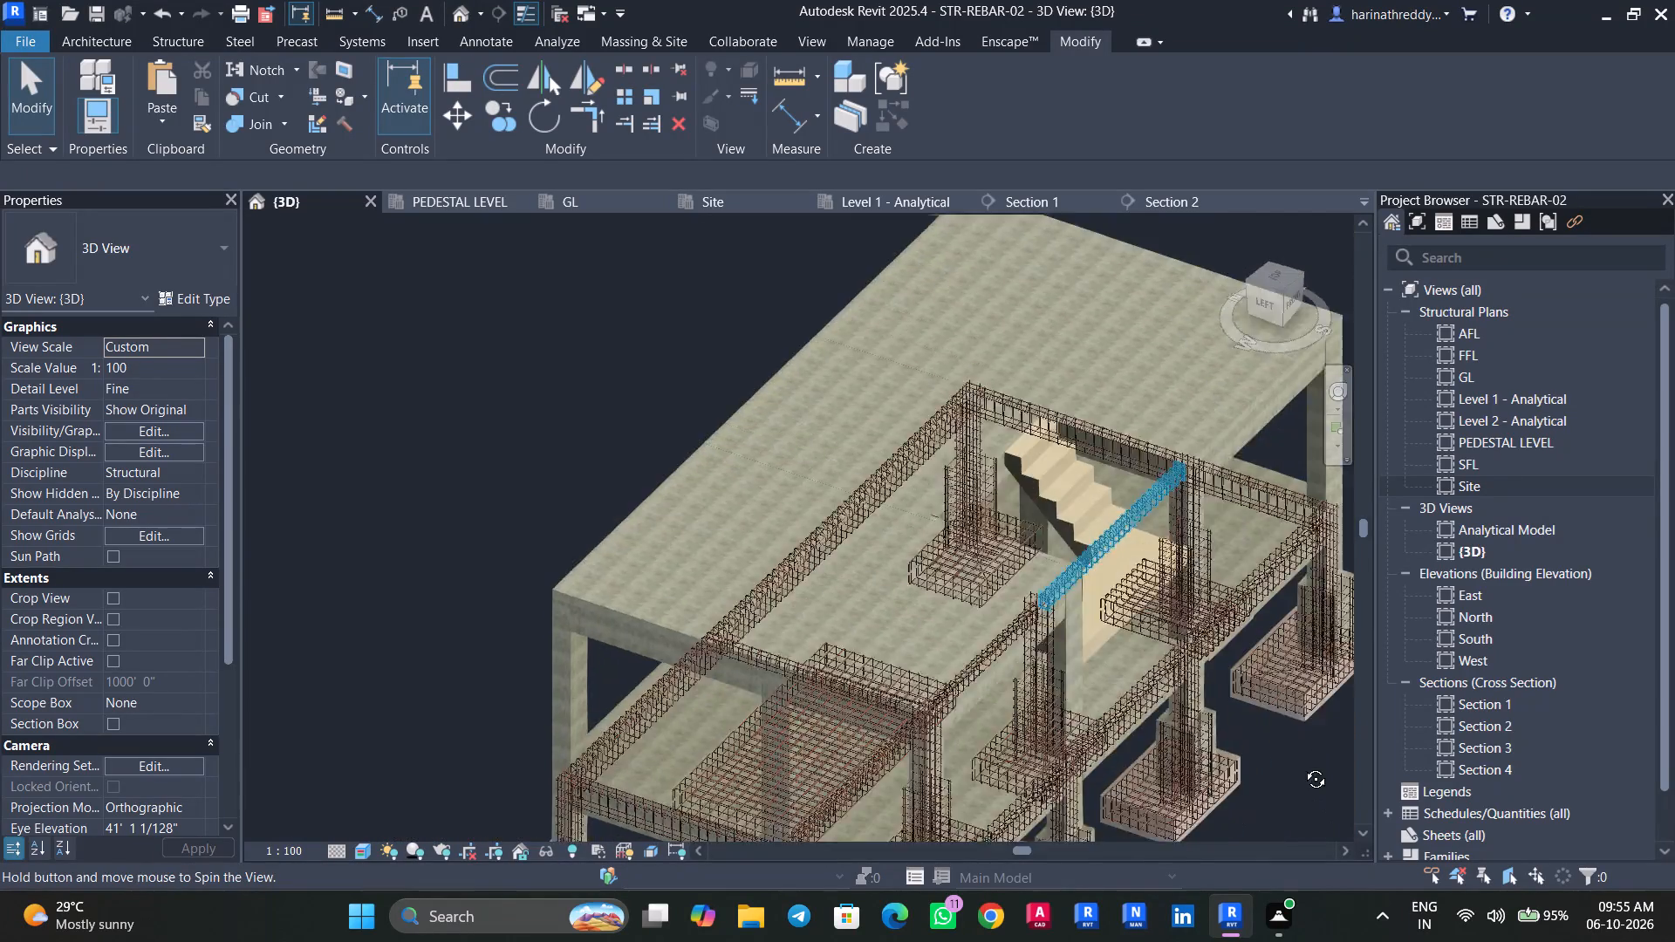
pyautogui.keyDown('shift'); pyautogui.moveTo(1302, 766); pyautogui.dragTo(1362, 916, button='middle'); pyautogui.keyUp('shift')
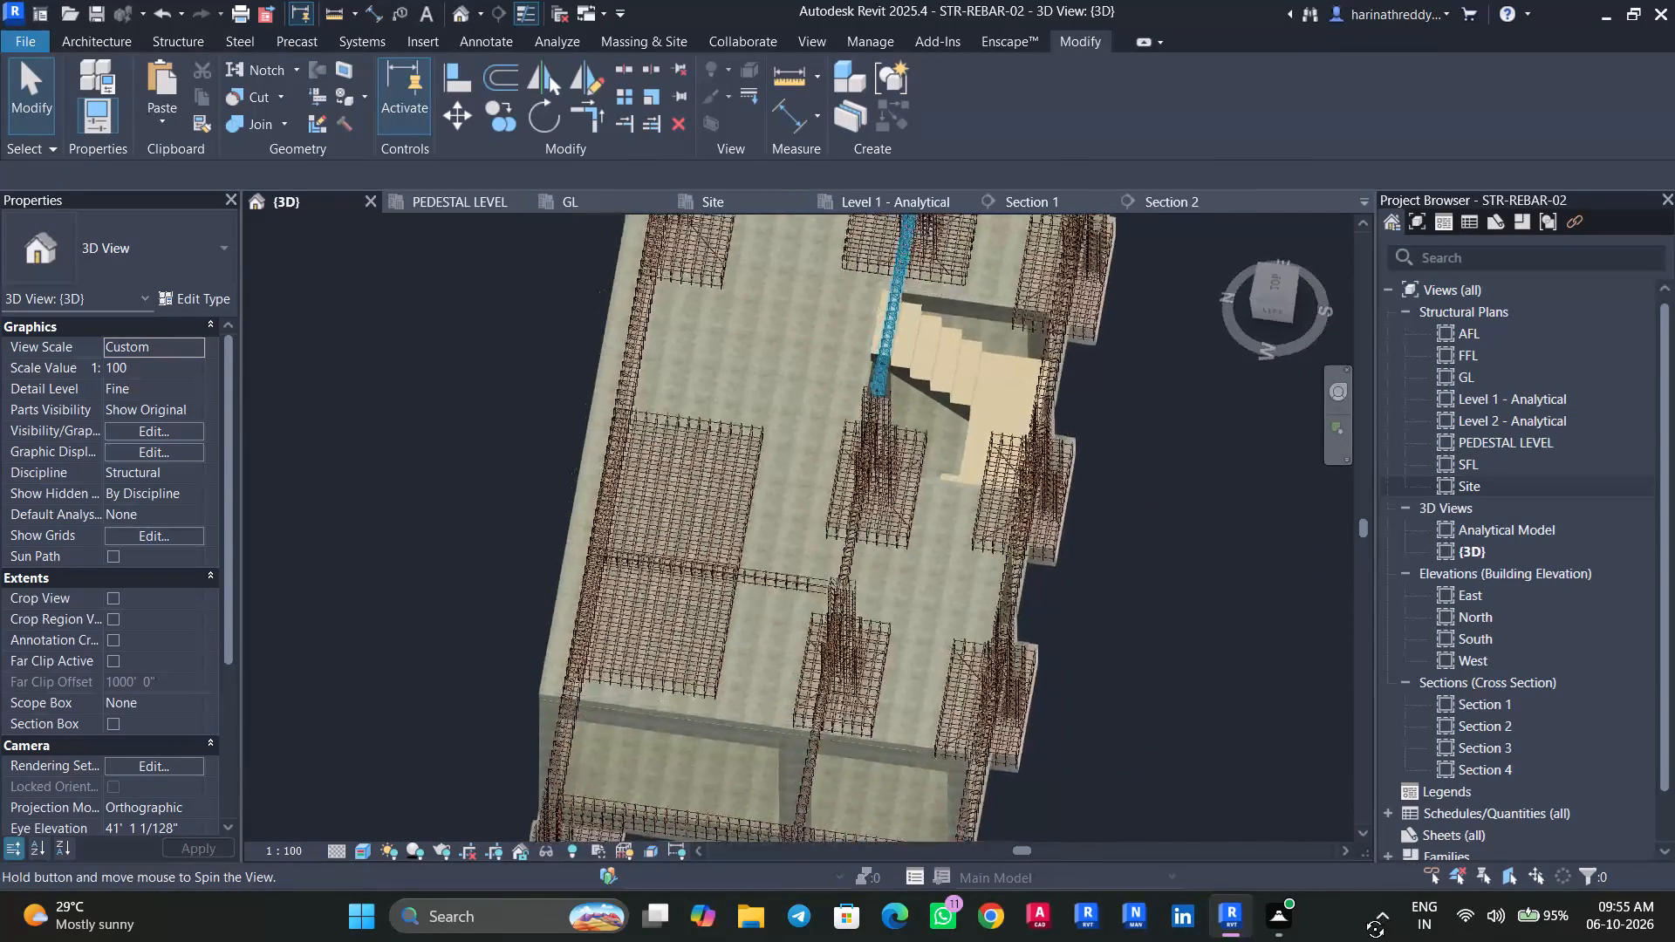
pyautogui.keyDown('shift'); pyautogui.moveTo(1362, 916); pyautogui.dragTo(1327, 602, button='middle'); pyautogui.keyUp('shift')
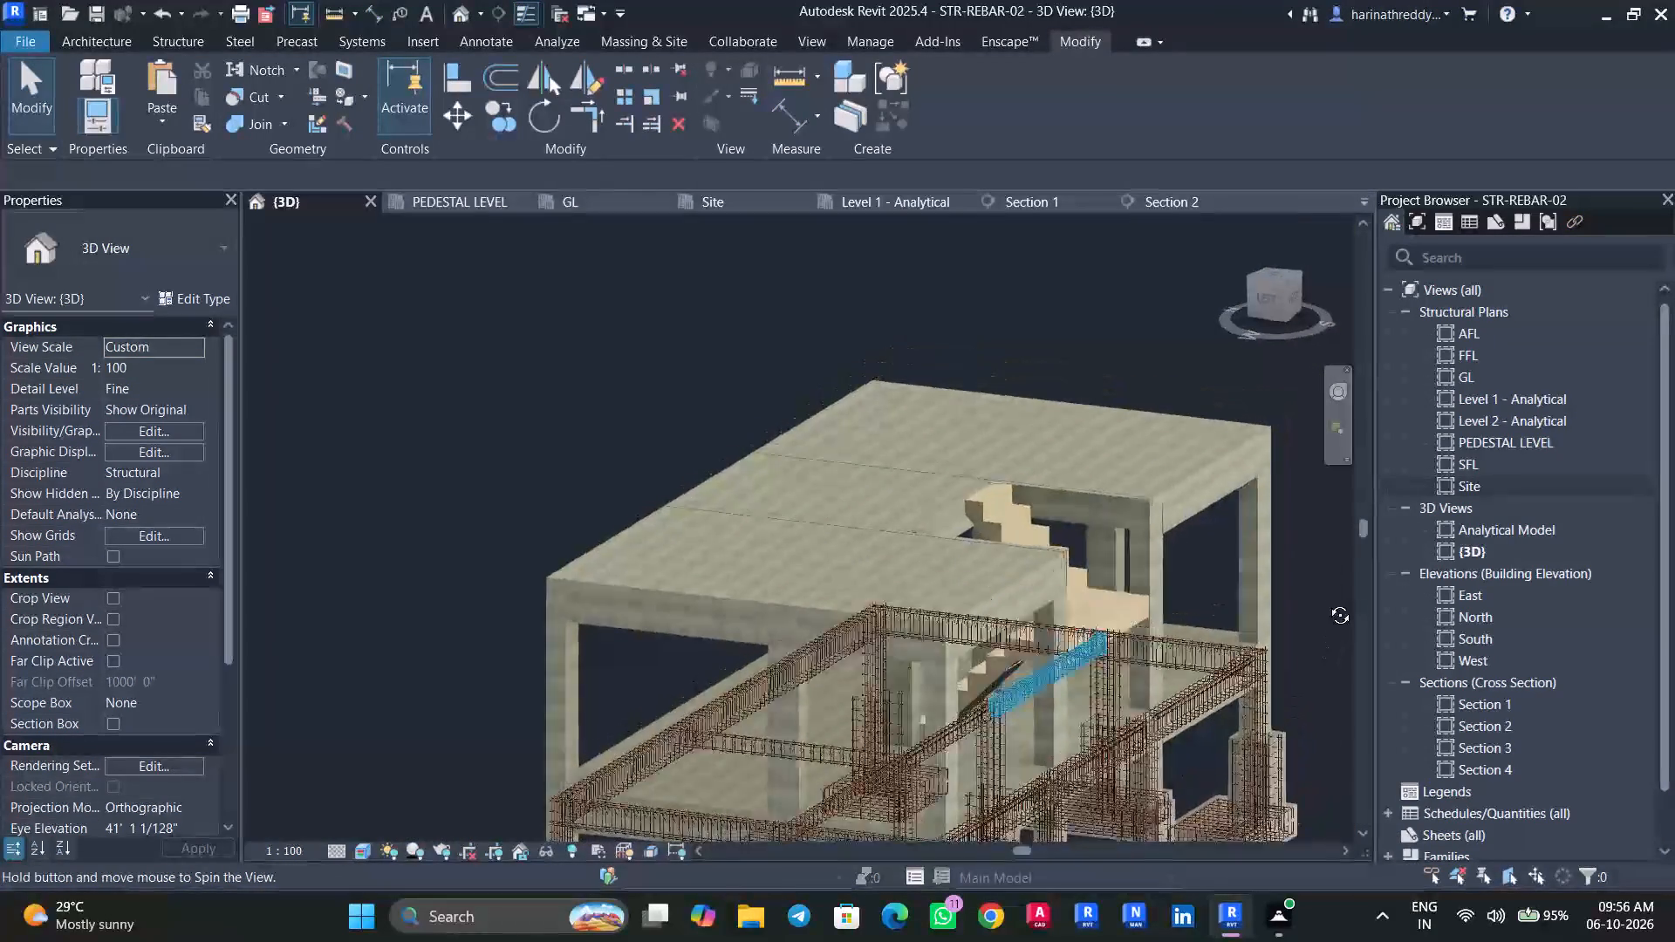
pyautogui.keyDown('shift'); pyautogui.moveTo(1327, 602); pyautogui.dragTo(1328, 600, button='middle'); pyautogui.keyUp('shift')
pyautogui.scroll(4, 1313, 659)
pyautogui.moveTo(1313, 660); pyautogui.dragTo(1325, 728, button='middle')
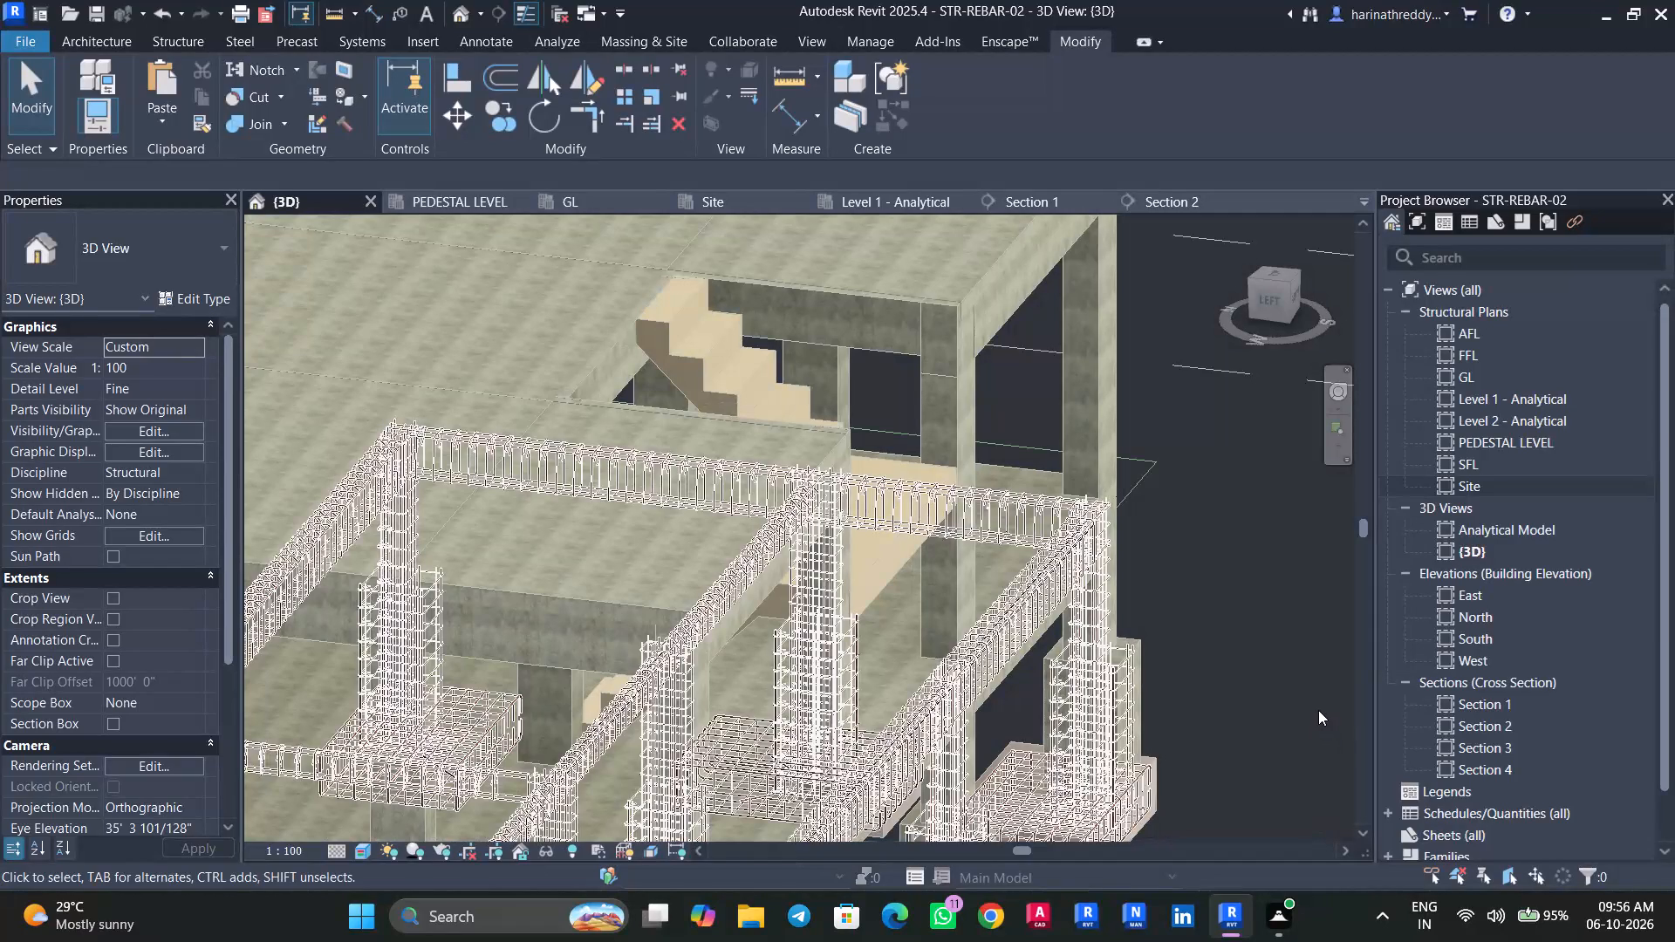
pyautogui.keyDown('shift'); pyautogui.moveTo(1313, 707); pyautogui.dragTo(1134, 685, button='middle'); pyautogui.keyUp('shift')
# Set the actual tread depth of the cast-in-place monolithic stair to 280 mm.
pyautogui.click(1074, 690)
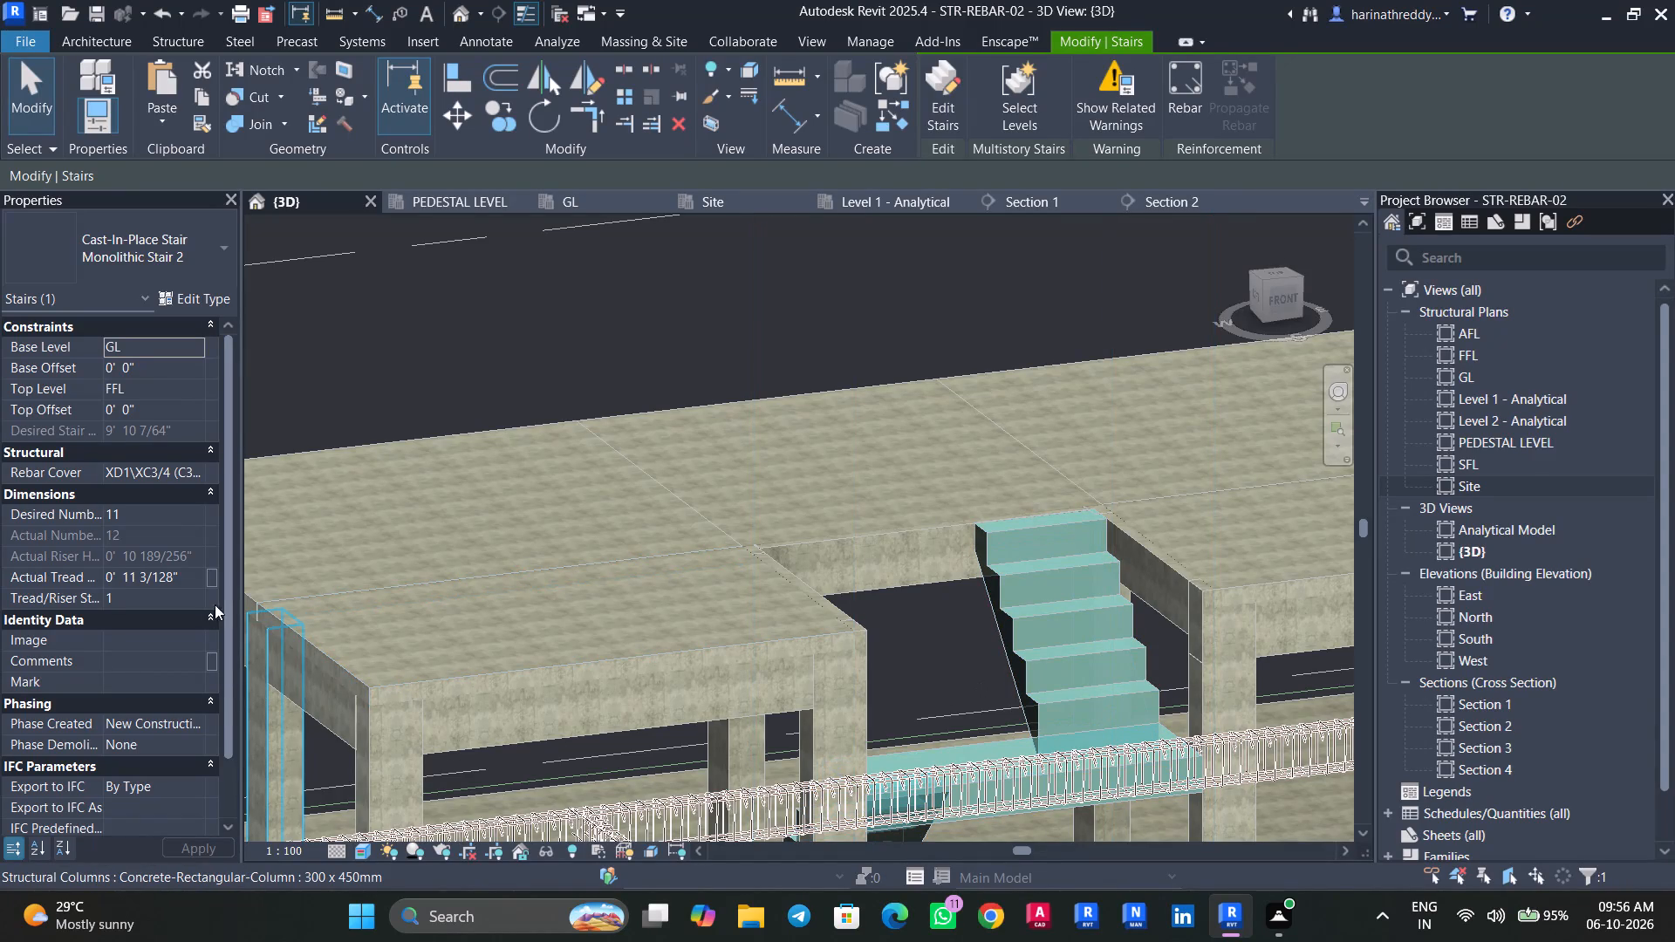
pyautogui.click(189, 579)
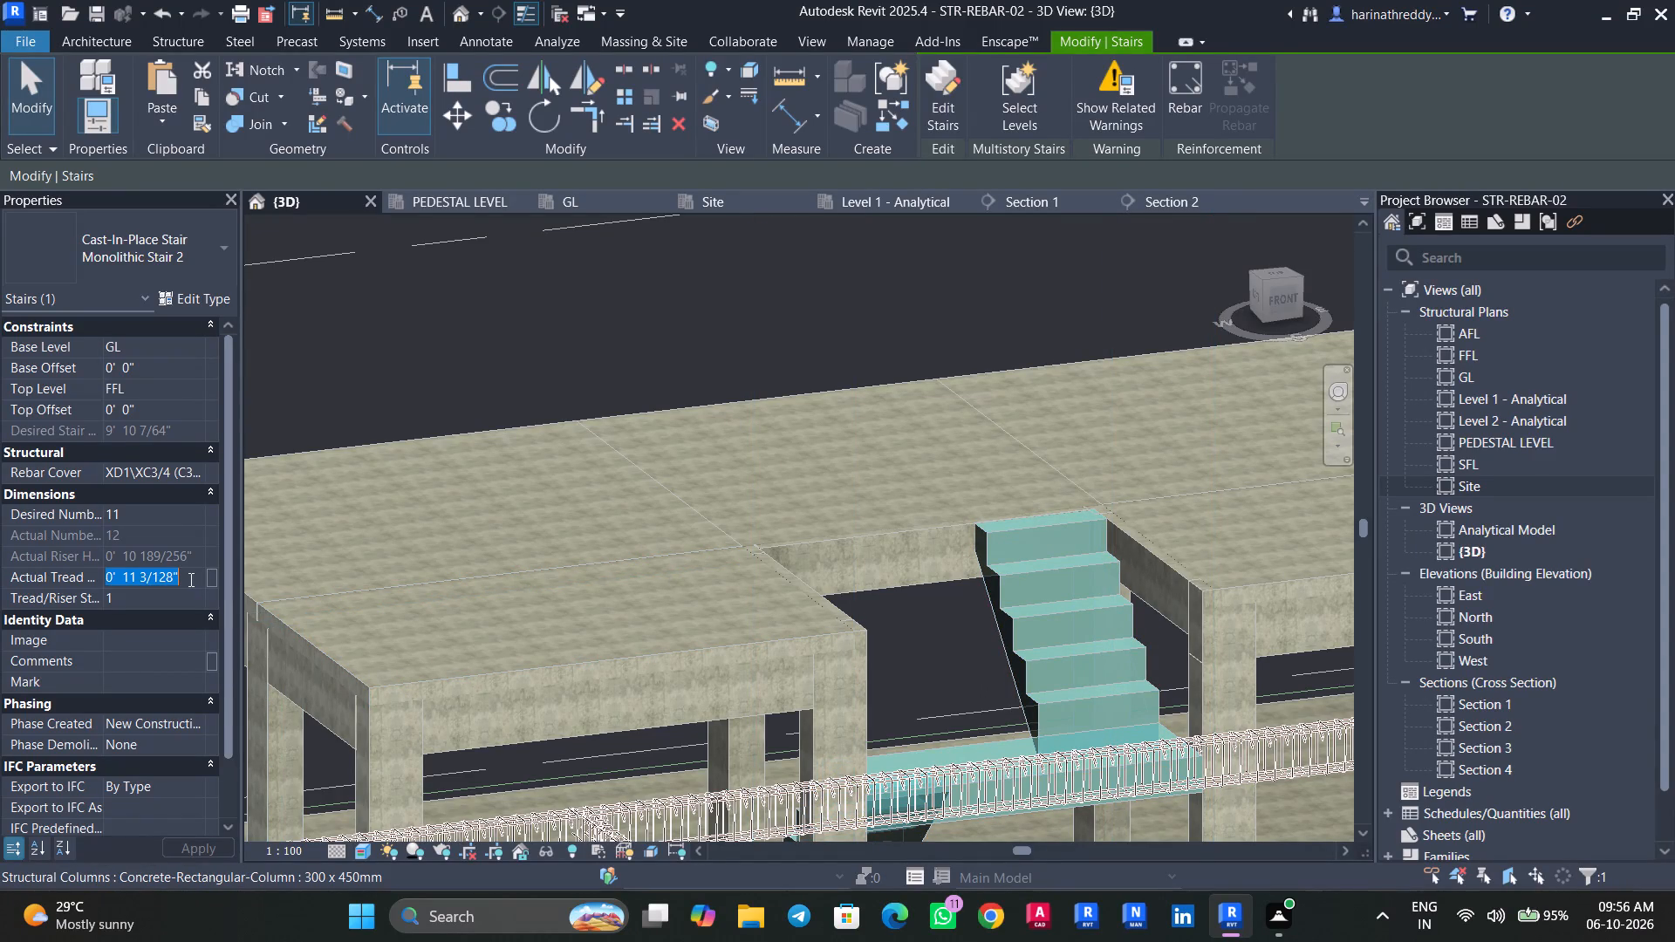
pyautogui.write('280MM')
pyautogui.press('Return')
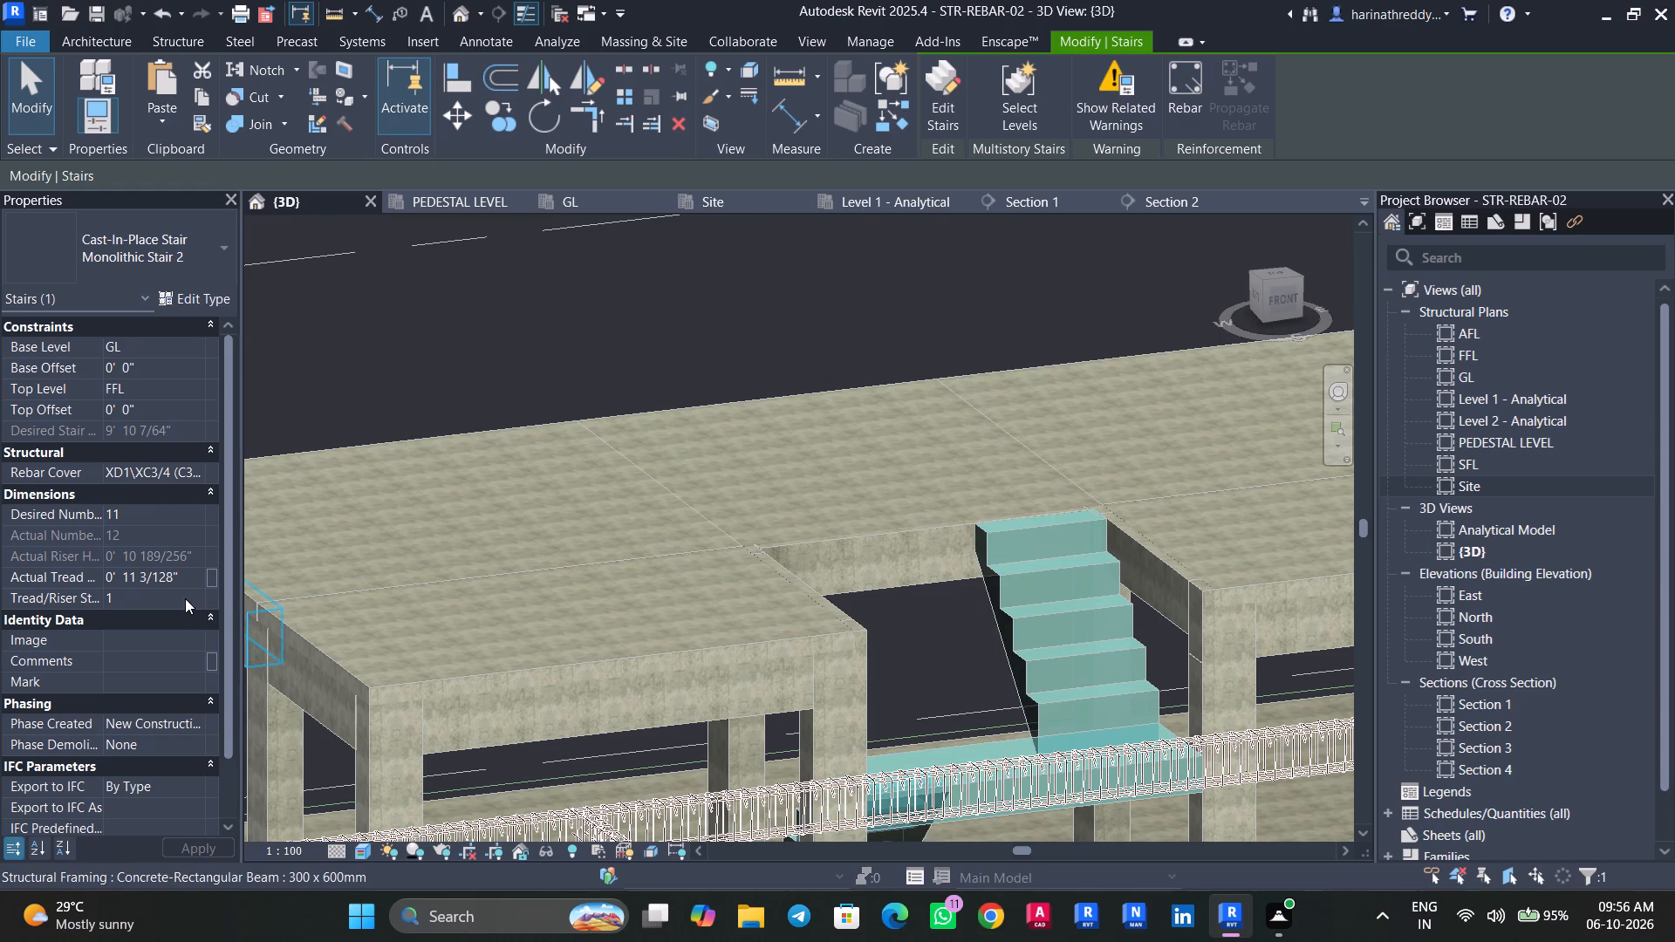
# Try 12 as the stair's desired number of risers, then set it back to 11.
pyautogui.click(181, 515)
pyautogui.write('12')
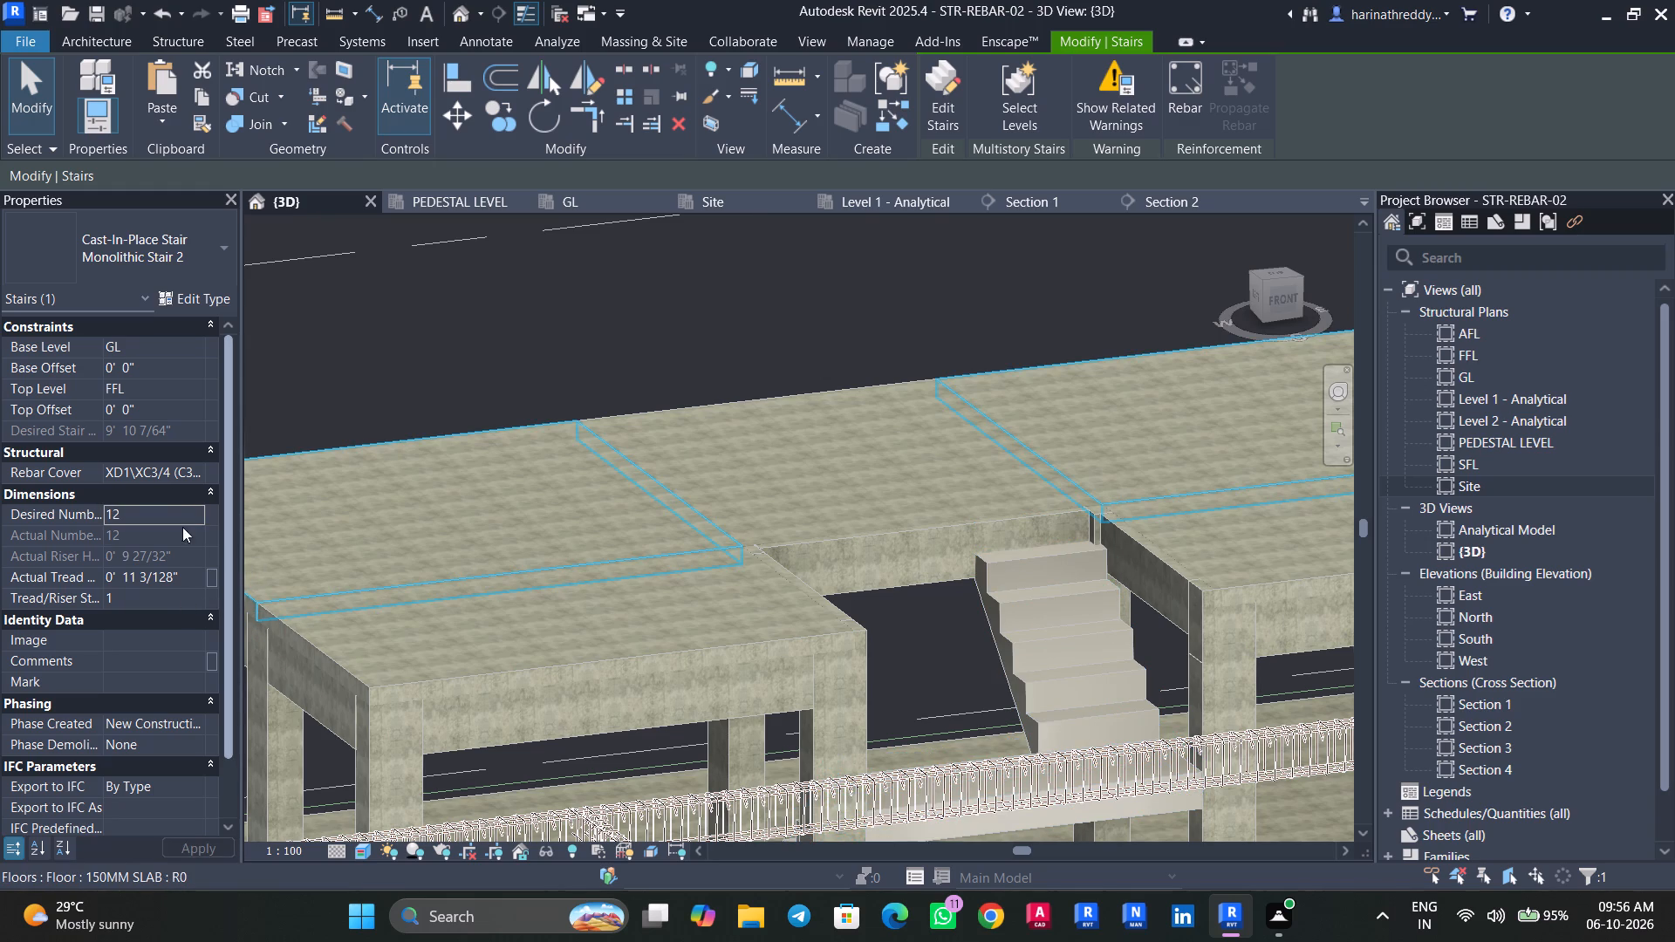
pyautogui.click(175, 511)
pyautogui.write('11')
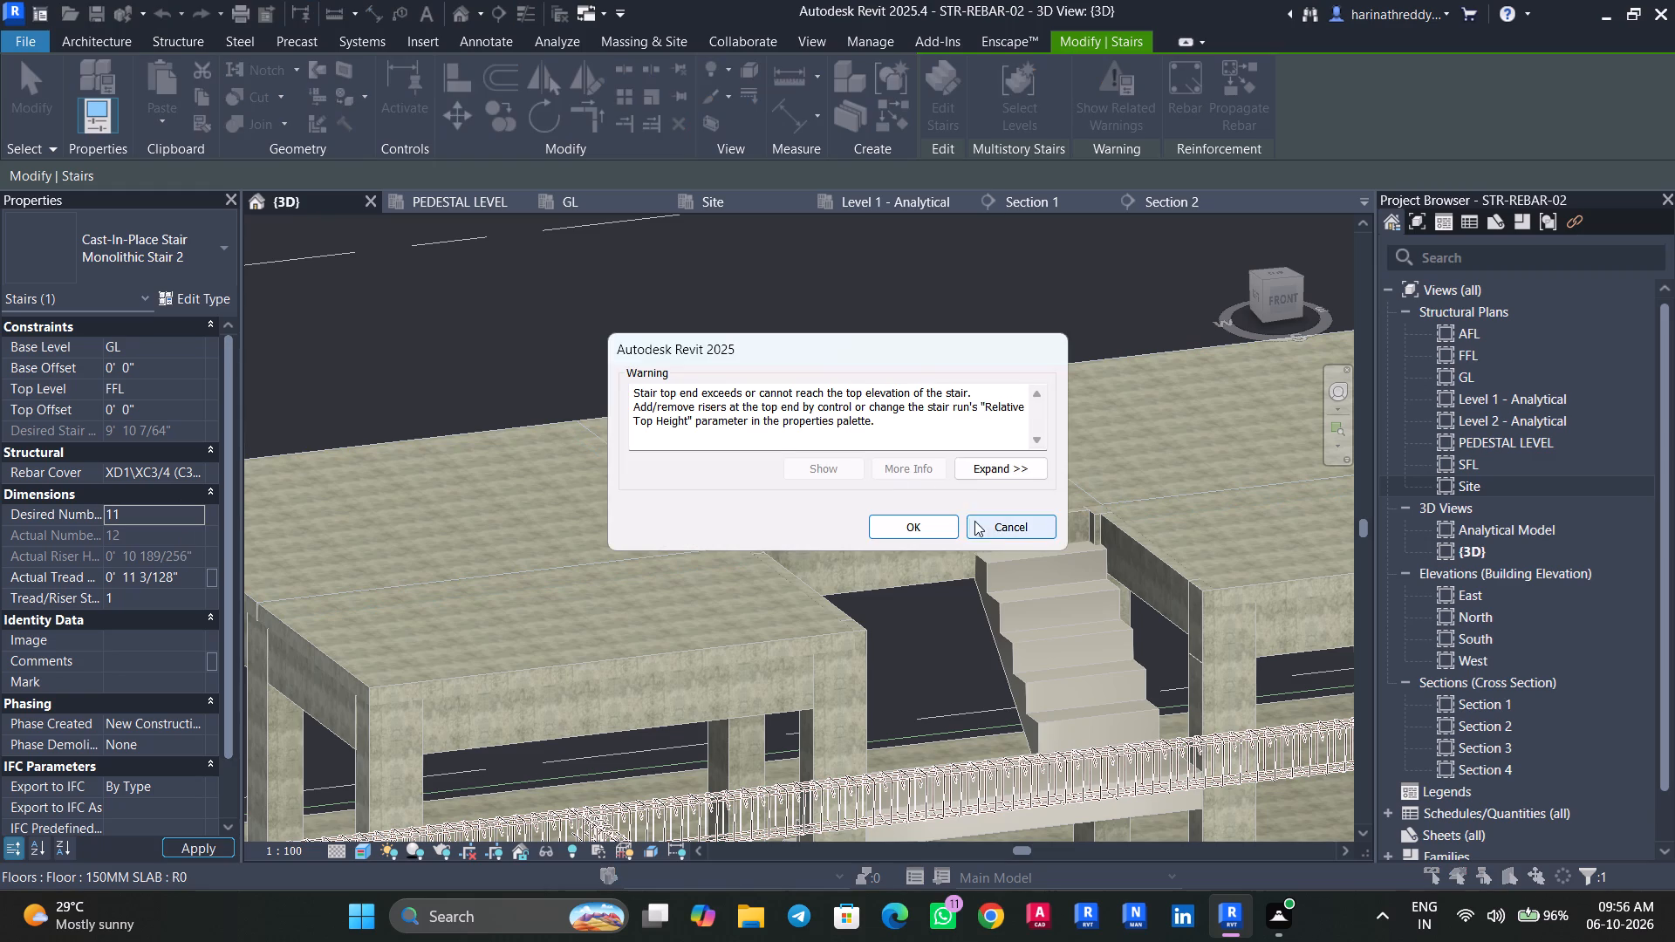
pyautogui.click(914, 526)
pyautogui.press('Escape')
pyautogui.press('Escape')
# Examine where the top of the stair meets the FFL-level 200X450 beam and the adjoining 300 x 450mm column.
pyautogui.keyDown('shift'); pyautogui.moveTo(1064, 607); pyautogui.dragTo(1009, 626, button='middle'); pyautogui.keyUp('shift')
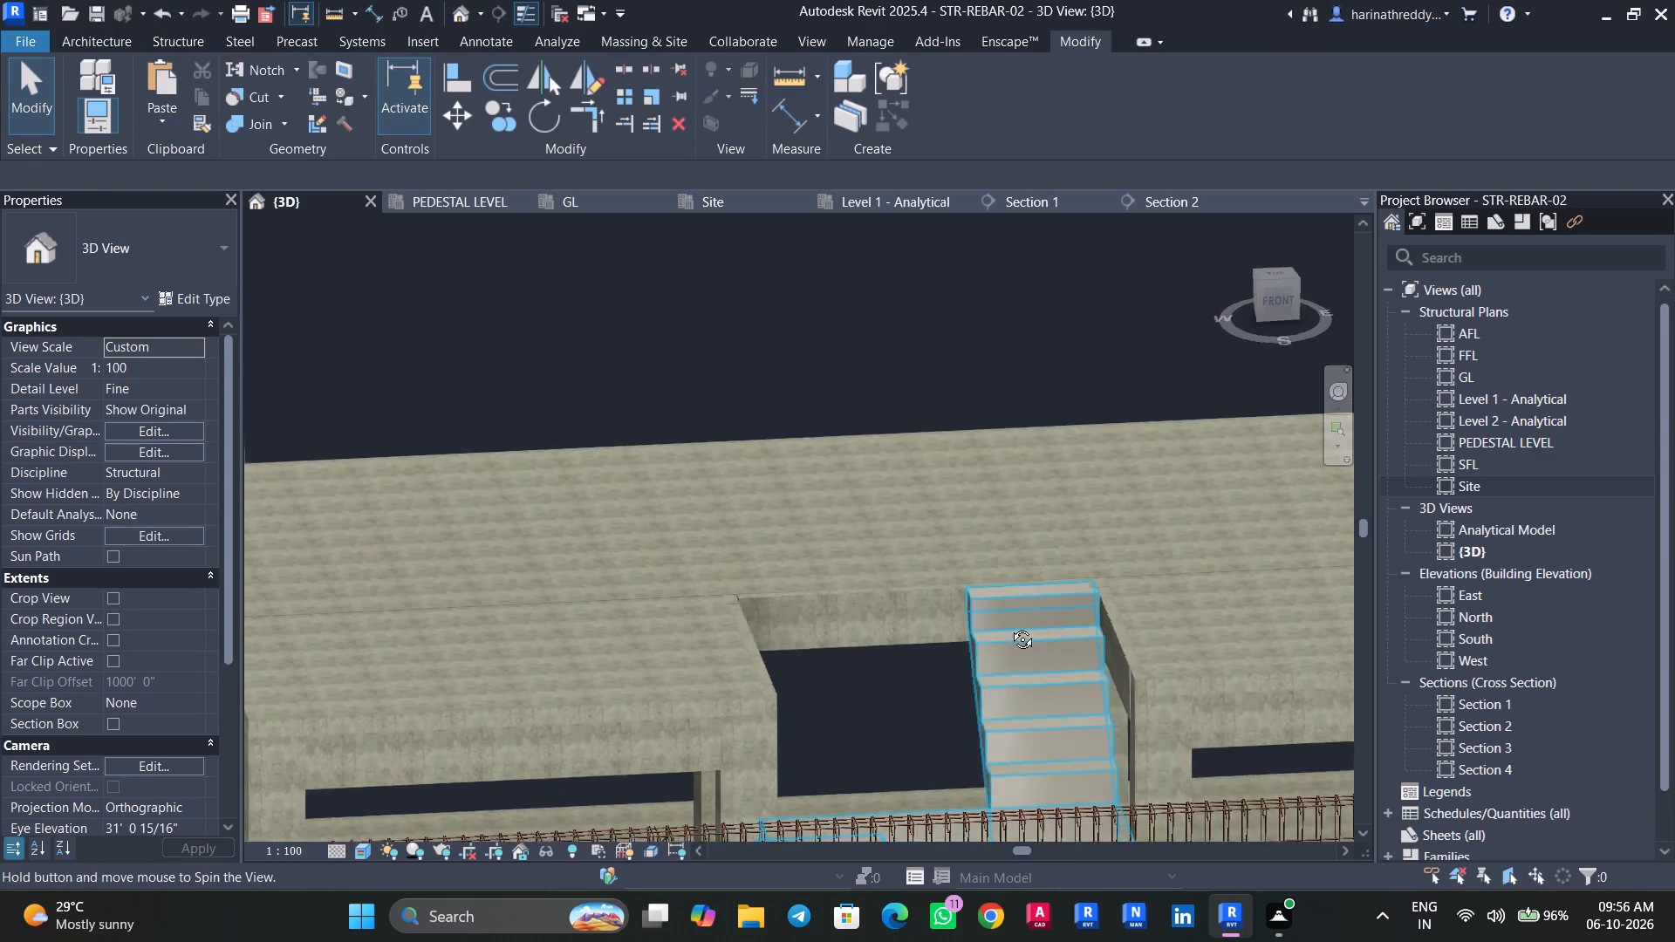
pyautogui.keyDown('shift'); pyautogui.moveTo(1009, 626); pyautogui.dragTo(980, 646, button='middle'); pyautogui.keyUp('shift')
pyautogui.scroll(9, 1103, 672)
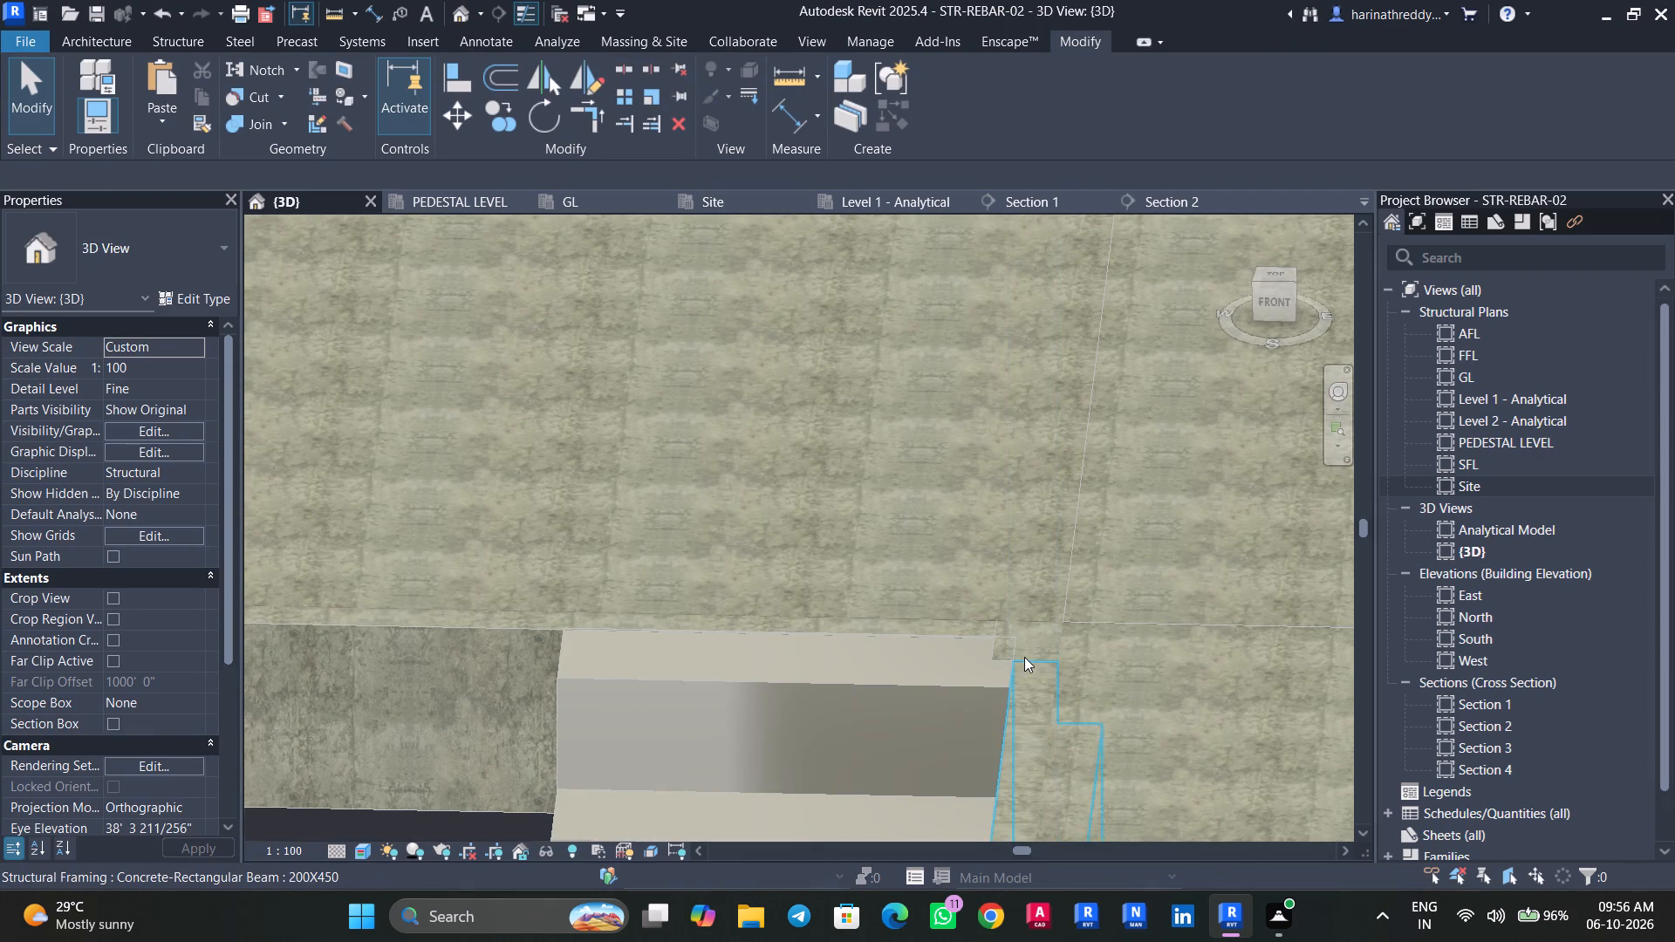
pyautogui.click(1024, 657)
pyautogui.scroll(-4, 1024, 657)
pyautogui.keyDown('shift'); pyautogui.moveTo(1024, 657); pyautogui.dragTo(1081, 697, button='middle'); pyautogui.keyUp('shift')
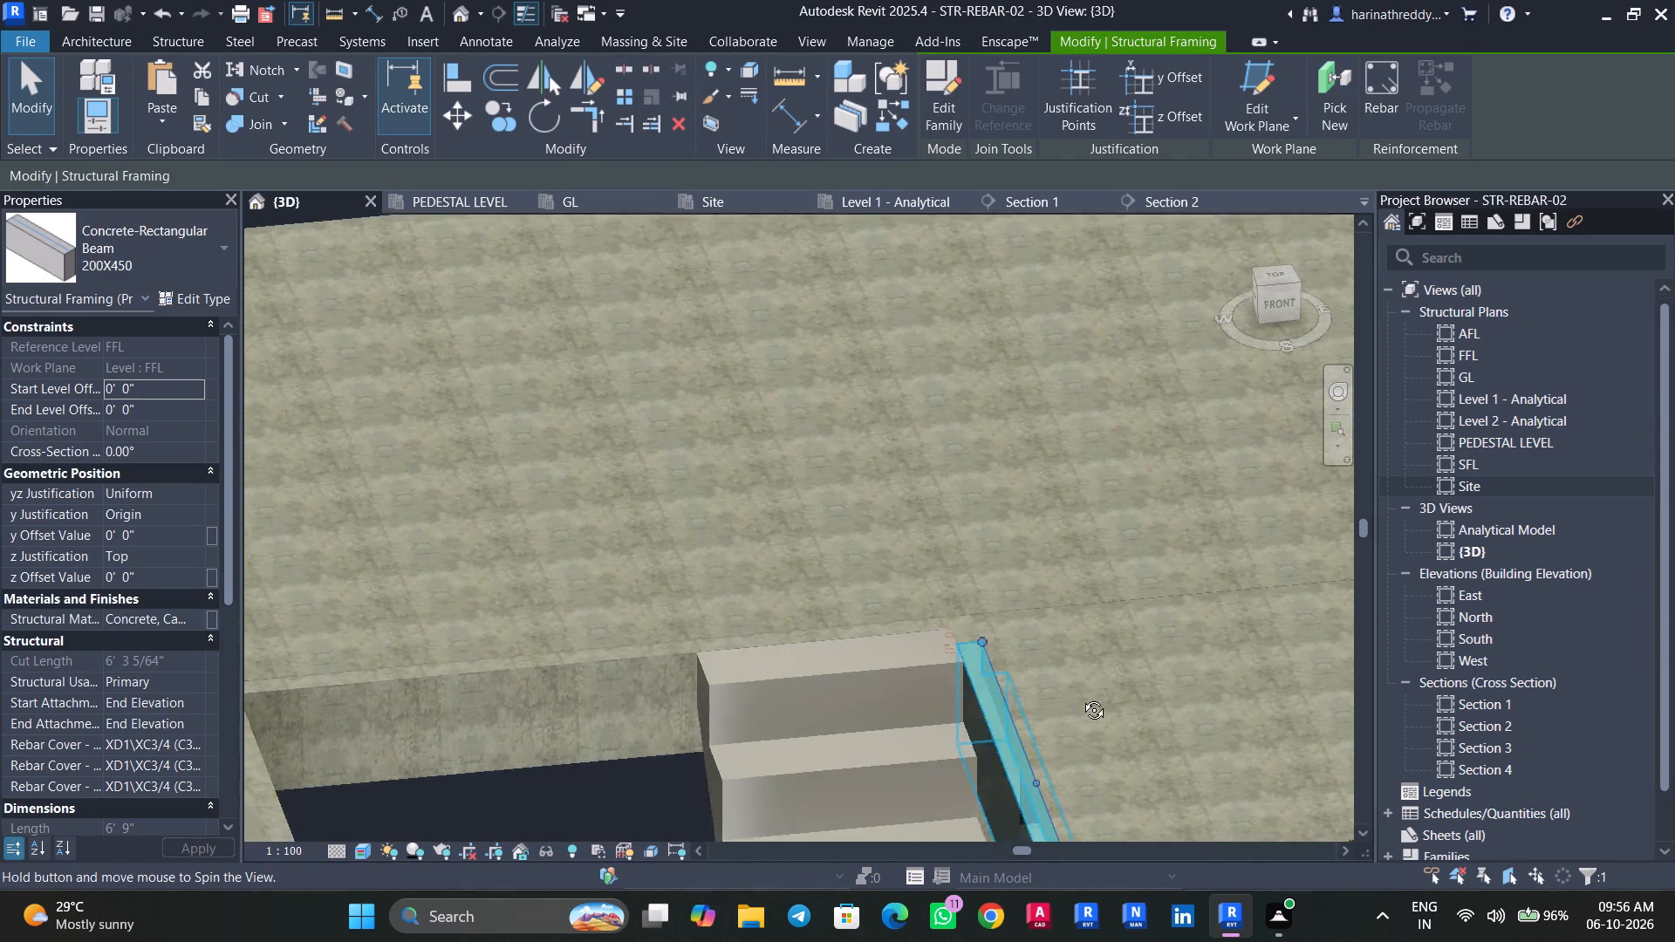
pyautogui.keyDown('shift'); pyautogui.moveTo(1081, 697); pyautogui.dragTo(1141, 771, button='middle'); pyautogui.keyUp('shift')
pyautogui.press('Escape')
pyautogui.press('Escape')
pyautogui.scroll(5, 885, 618)
pyautogui.press('Tab')
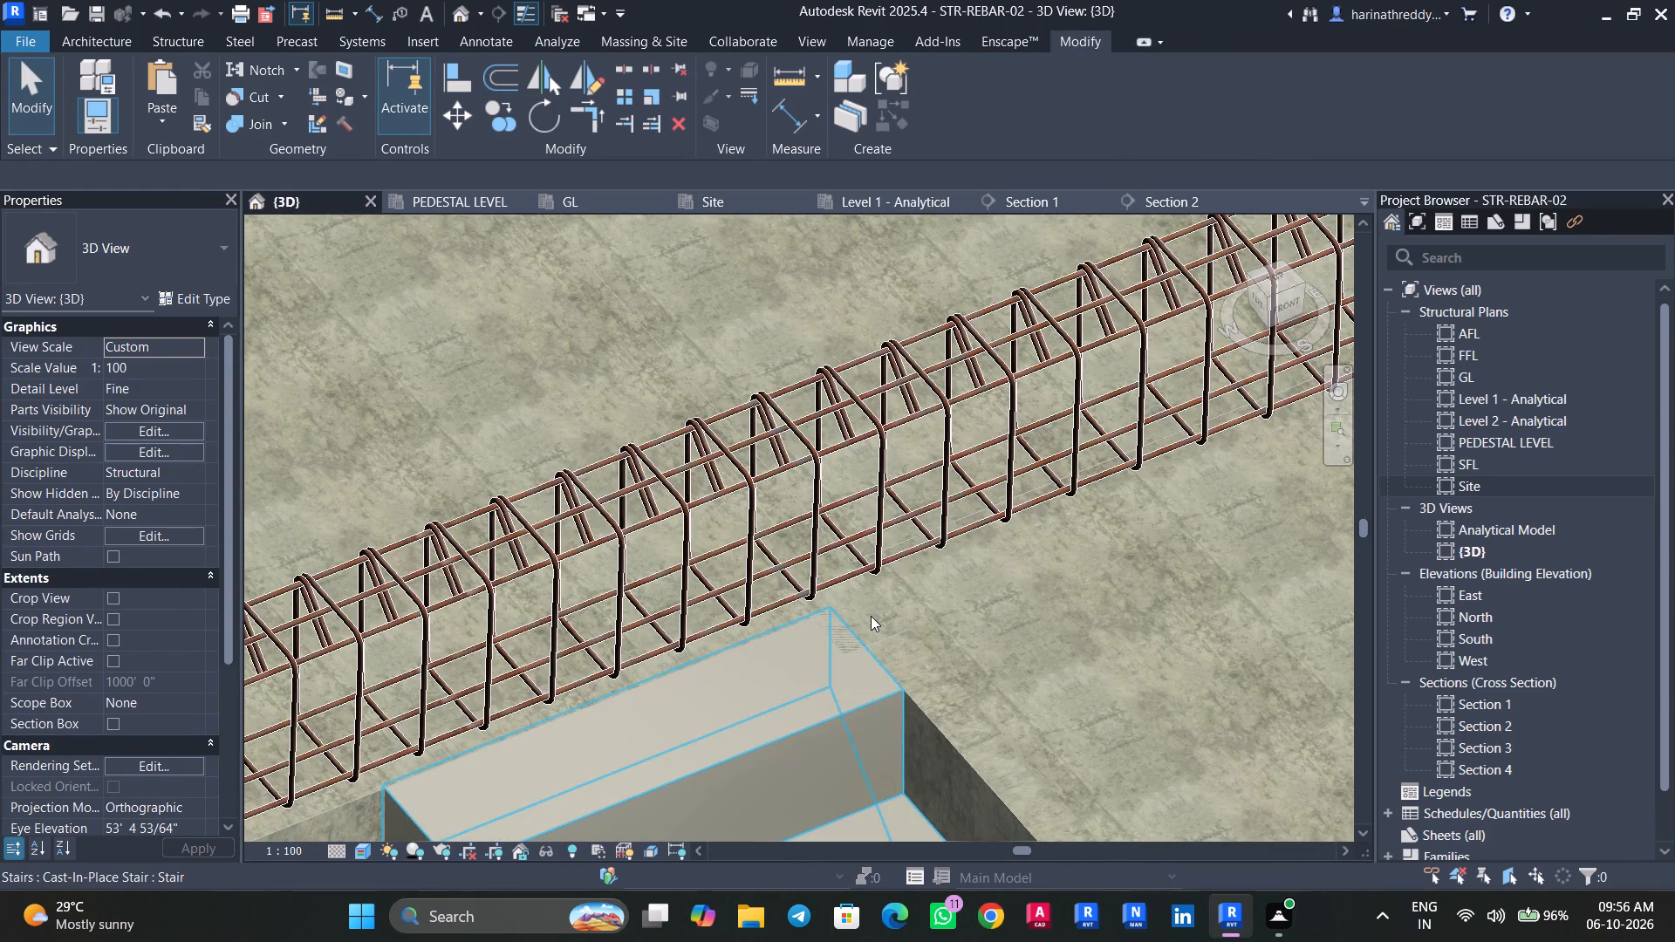
pyautogui.press('Tab')
pyautogui.press('Tab')
pyautogui.press('Tab')
pyautogui.press('Tab')
pyautogui.press('Tab')
pyautogui.press('Tab')
pyautogui.click(871, 616)
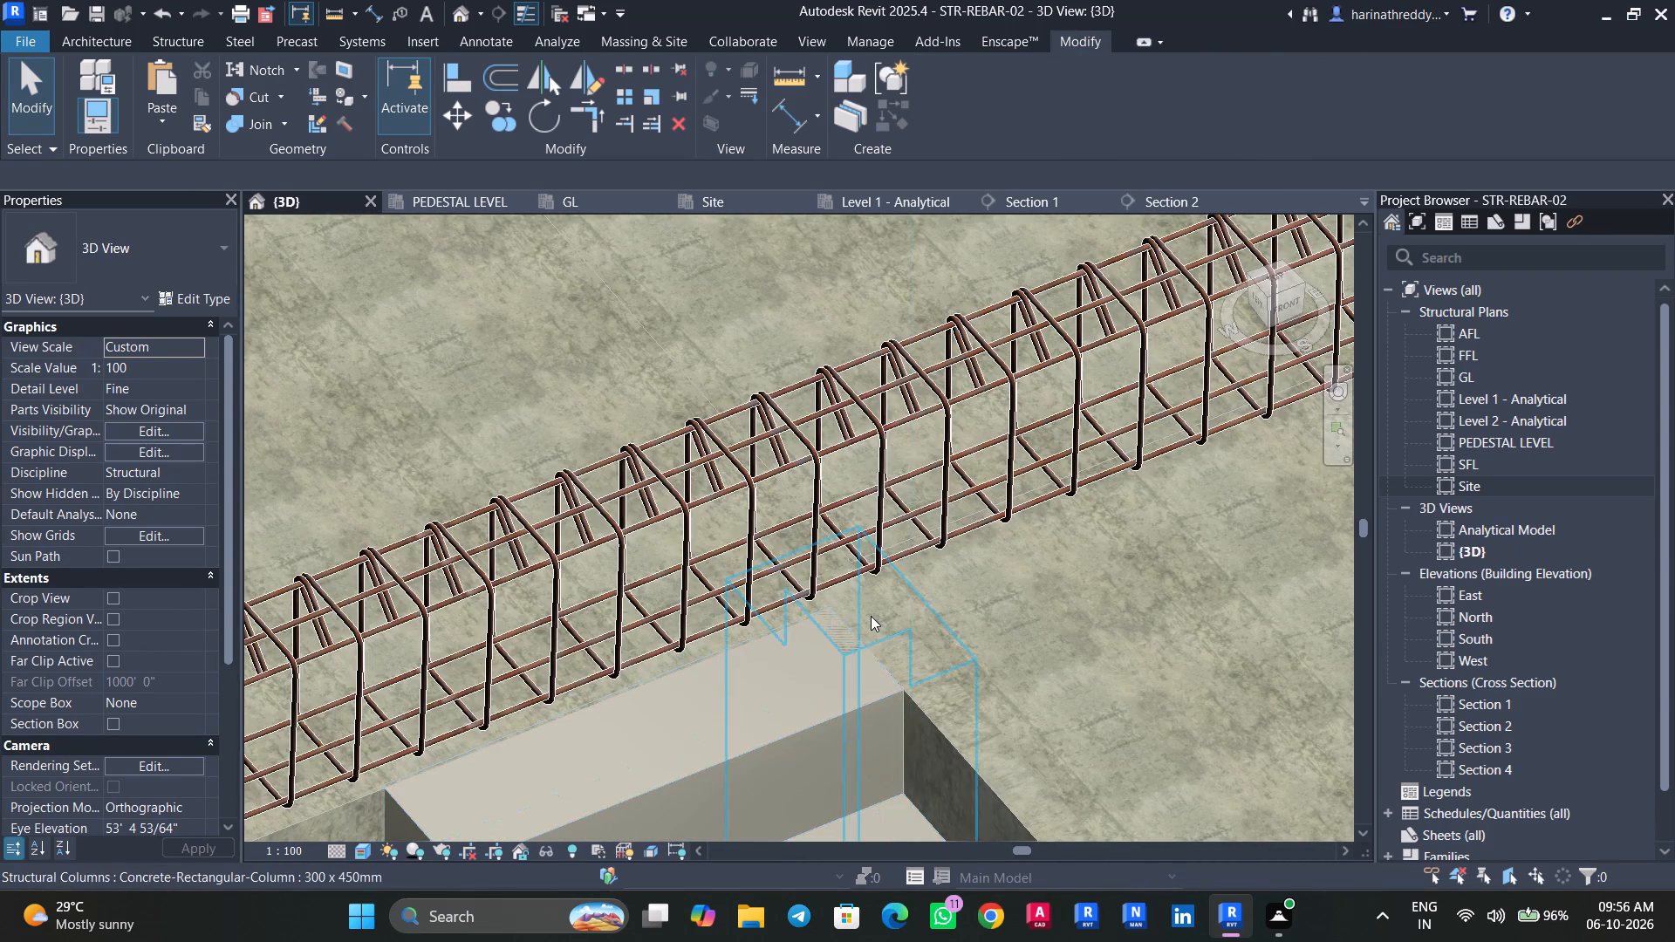
pyautogui.scroll(-8, 871, 616)
pyautogui.keyDown('shift'); pyautogui.moveTo(939, 668); pyautogui.dragTo(895, 440, button='middle'); pyautogui.keyUp('shift')
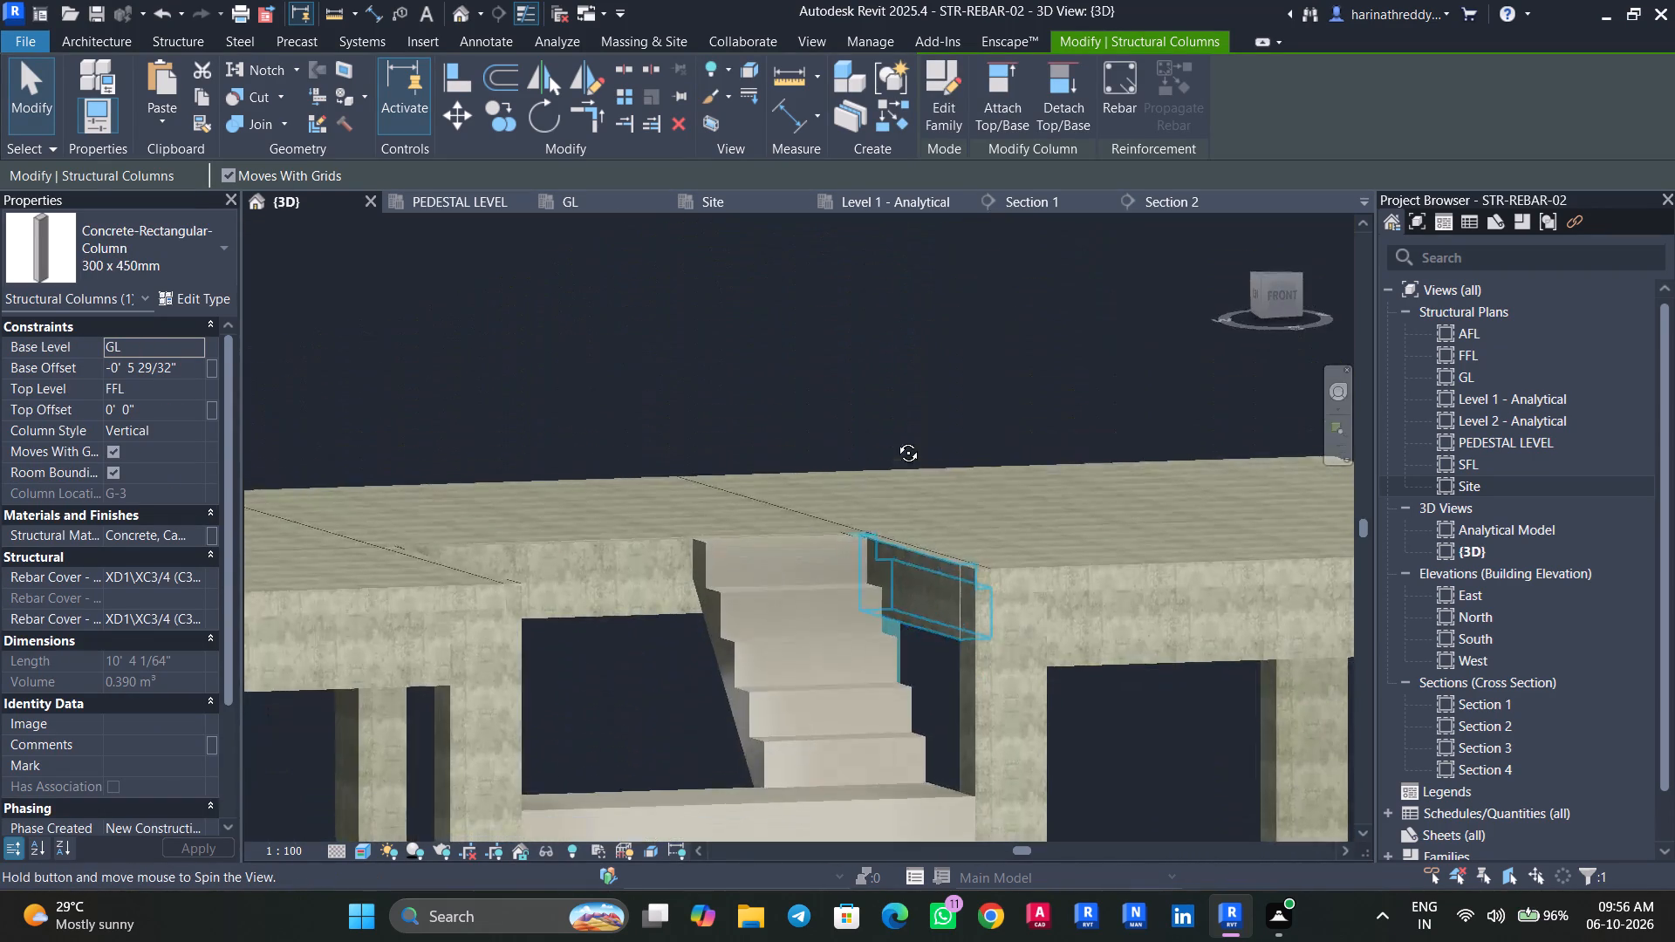
pyautogui.keyDown('shift'); pyautogui.moveTo(895, 440); pyautogui.dragTo(665, 331, button='middle'); pyautogui.keyUp('shift')
pyautogui.press('Escape')
pyautogui.press('Escape')
# Examine the reinforced beams, columns and footings around the whole building frame.
pyautogui.scroll(-5, 687, 368)
pyautogui.scroll(1, 689, 371)
pyautogui.scroll(-1, 689, 372)
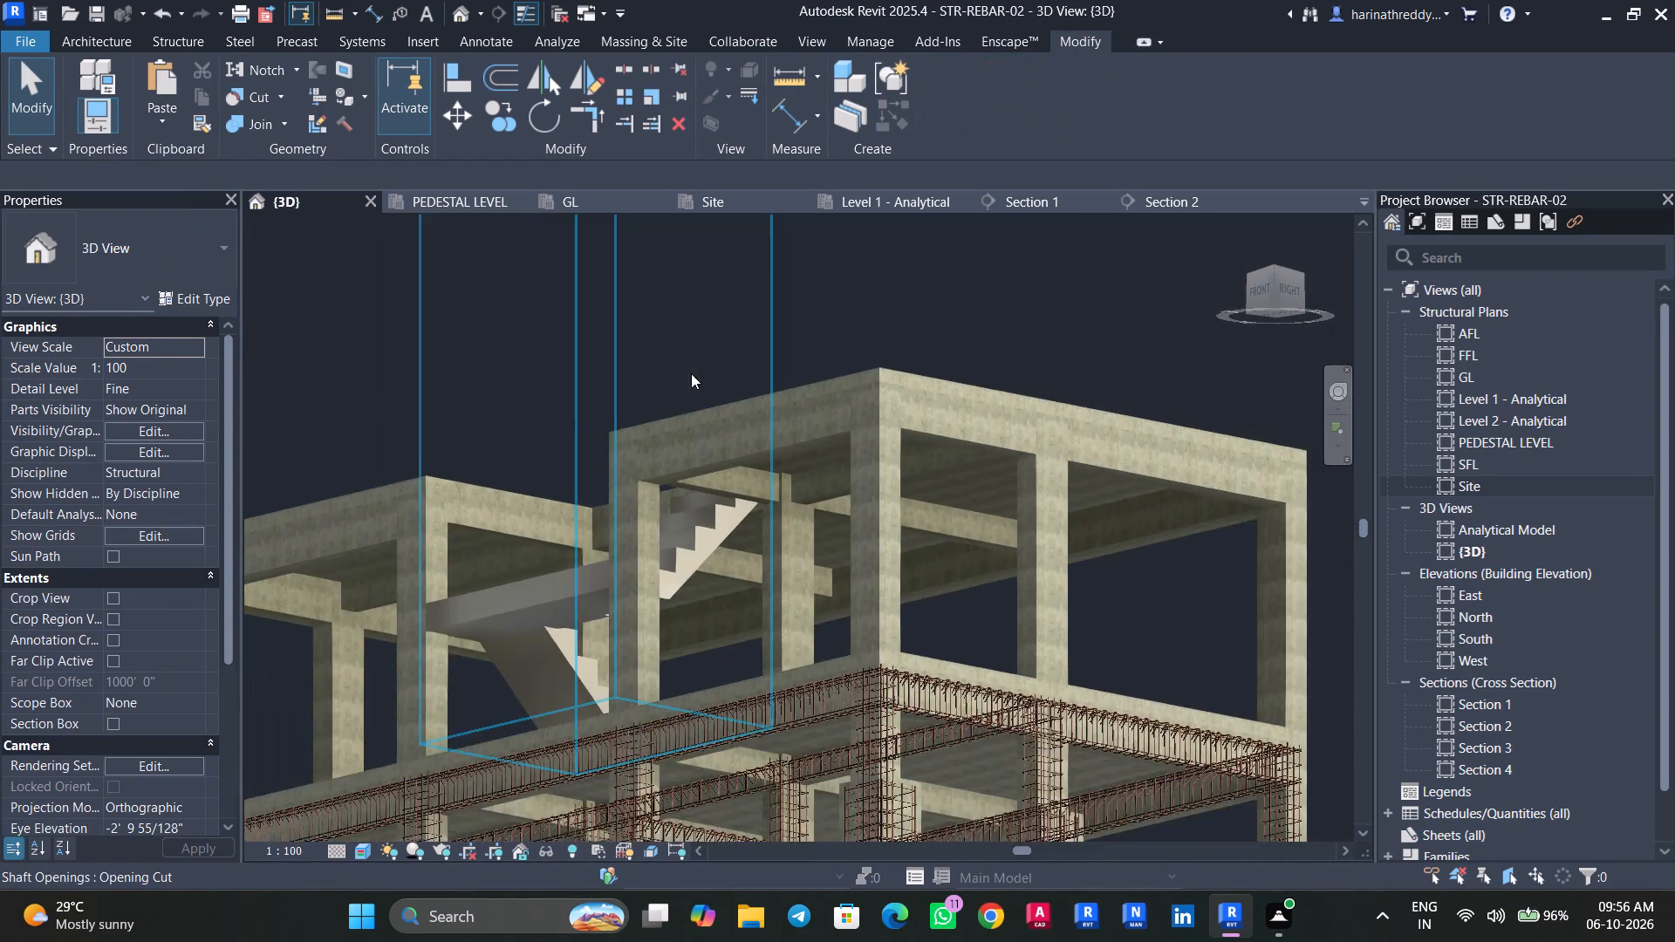
pyautogui.keyDown('shift'); pyautogui.moveTo(715, 403); pyautogui.dragTo(1001, 608, button='middle'); pyautogui.keyUp('shift')
pyautogui.moveTo(1022, 611); pyautogui.dragTo(1145, 329, button='middle')
pyautogui.scroll(1, 1139, 351)
pyautogui.scroll(-6, 1121, 531)
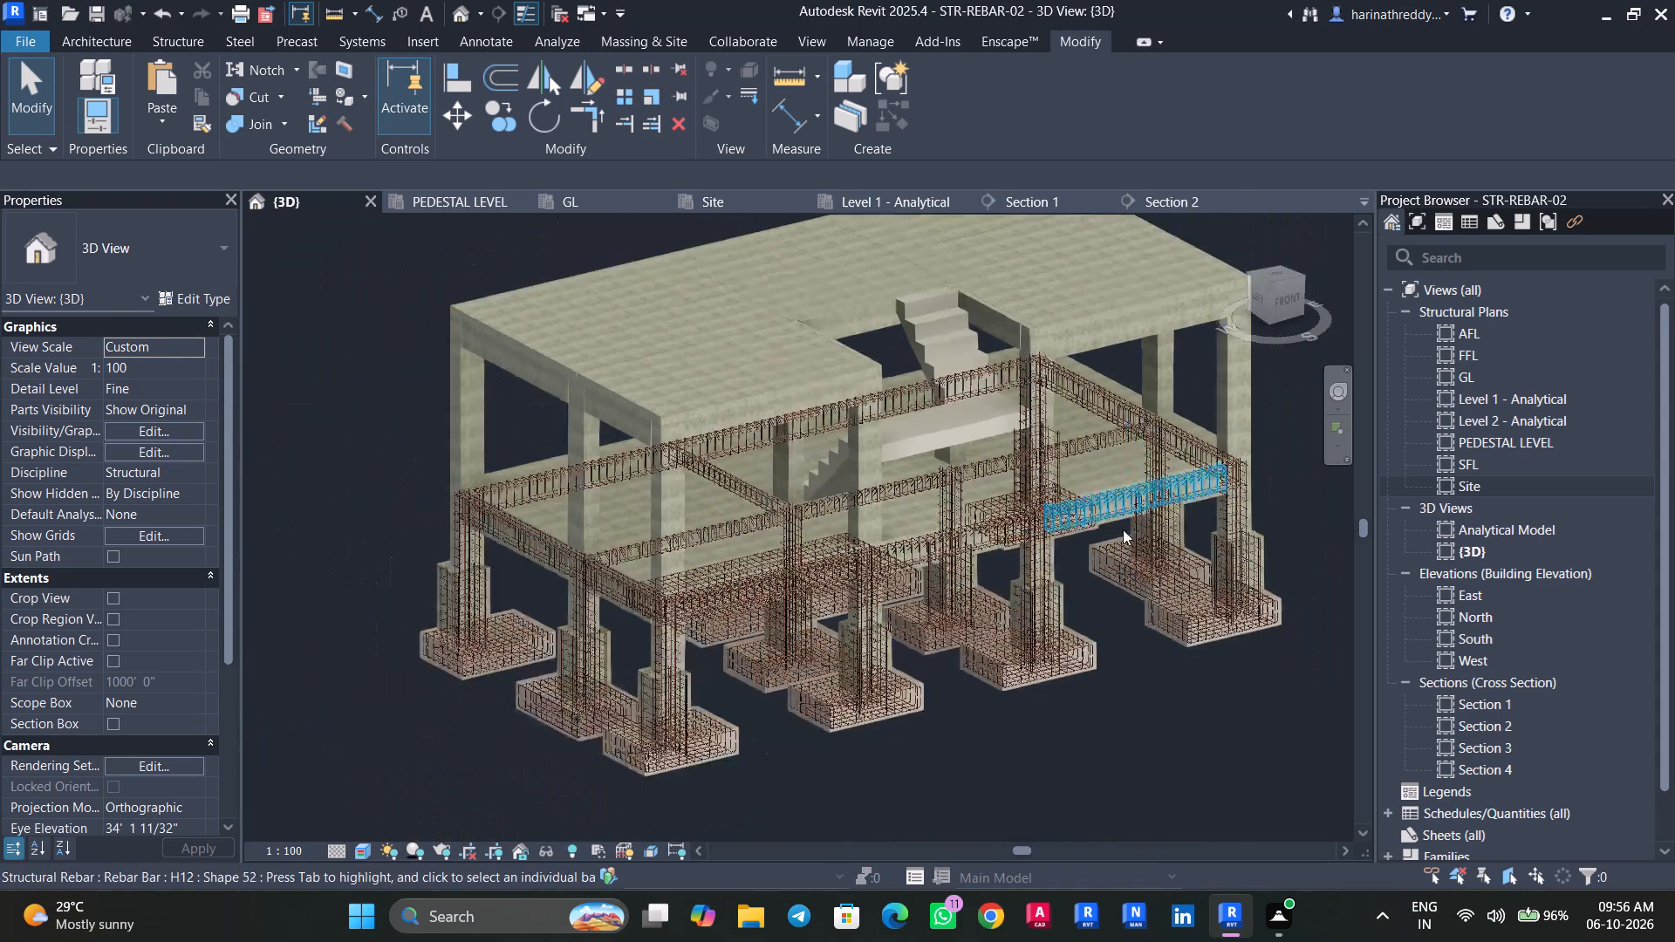
pyautogui.keyDown('shift'); pyautogui.moveTo(1118, 637); pyautogui.dragTo(1563, 592, button='middle'); pyautogui.keyUp('shift')
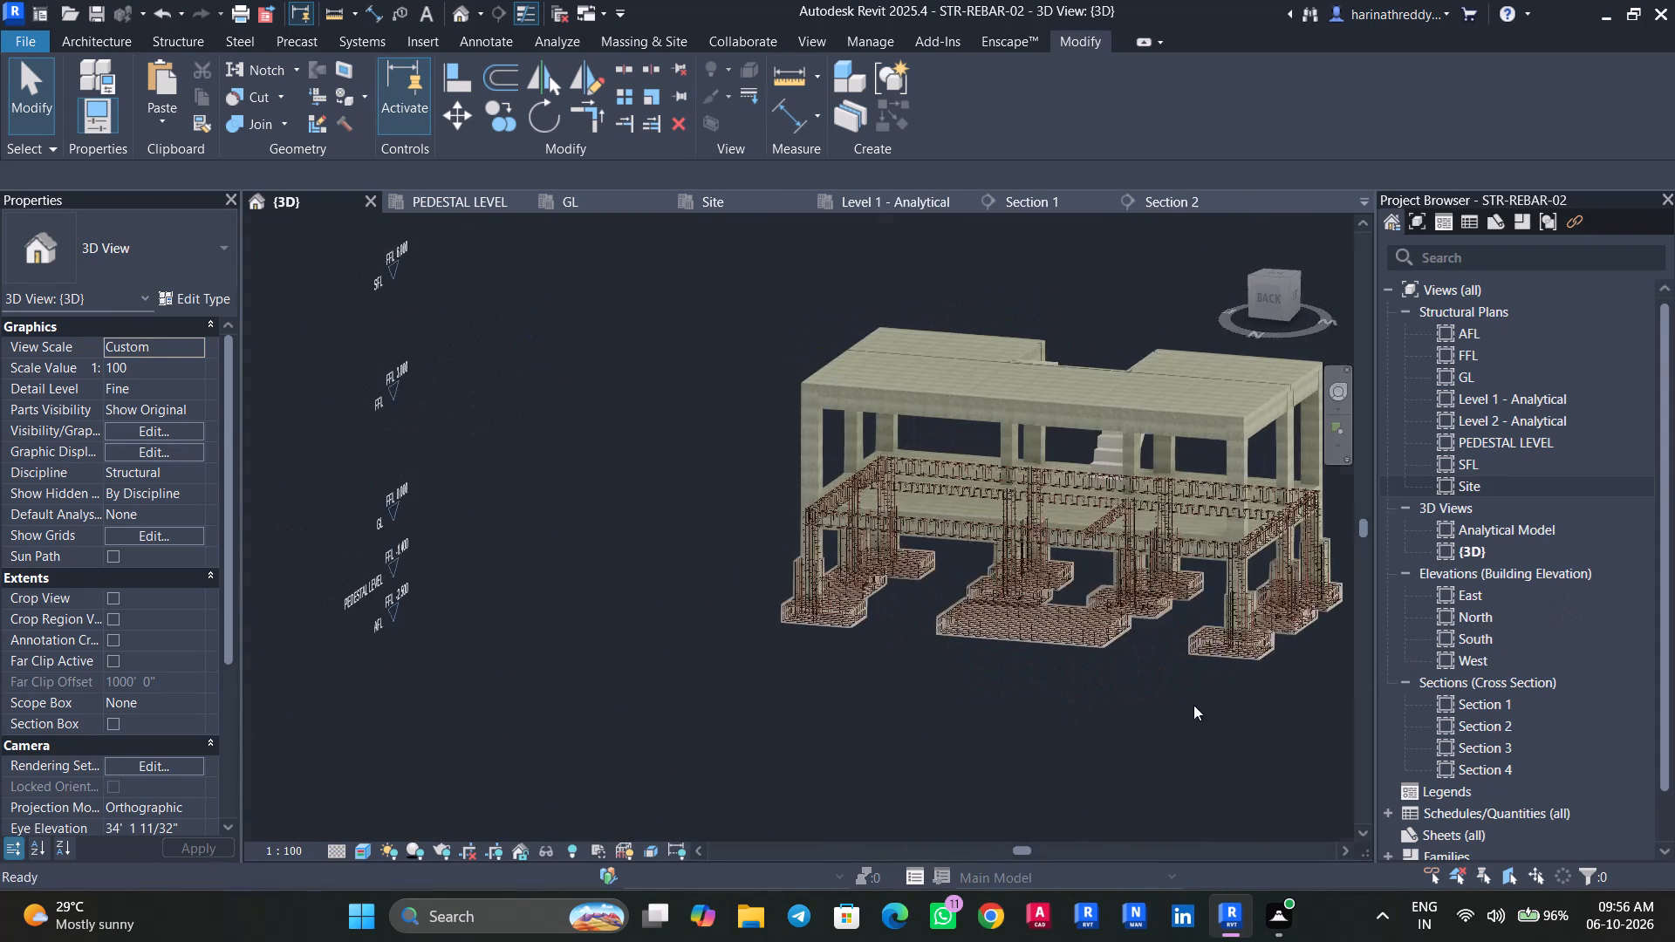
pyautogui.keyDown('shift'); pyautogui.moveTo(1096, 733); pyautogui.dragTo(873, 766, button='middle'); pyautogui.keyUp('shift')
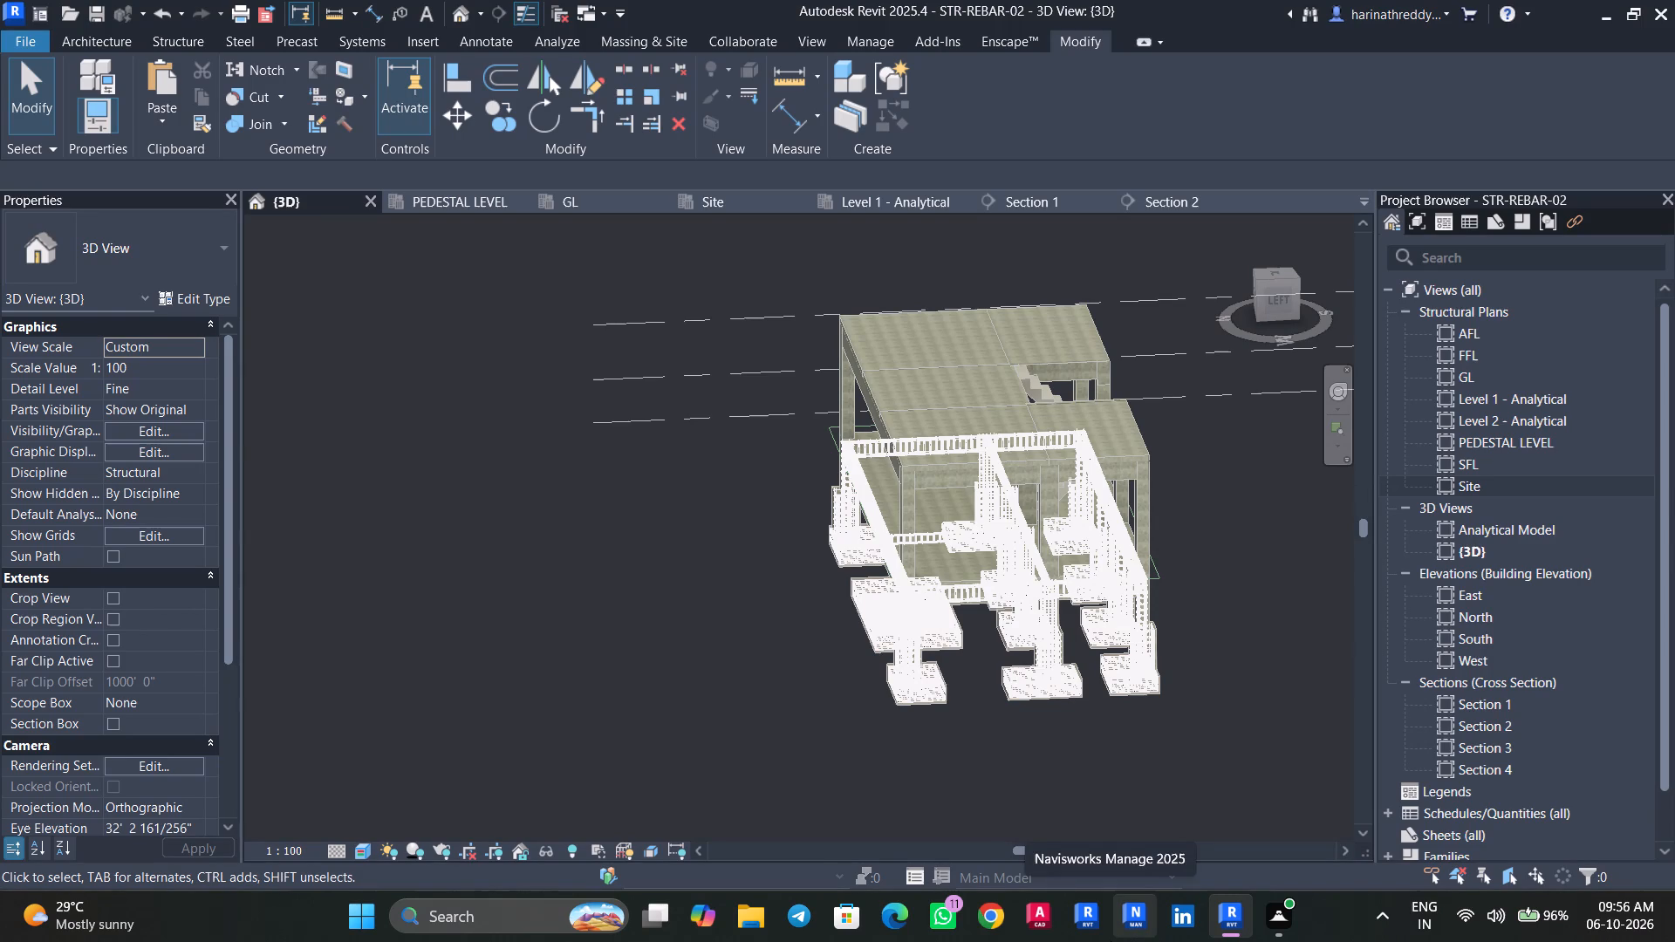
pyautogui.keyDown('shift'); pyautogui.moveTo(680, 897); pyautogui.dragTo(909, 832, button='middle'); pyautogui.keyUp('shift')
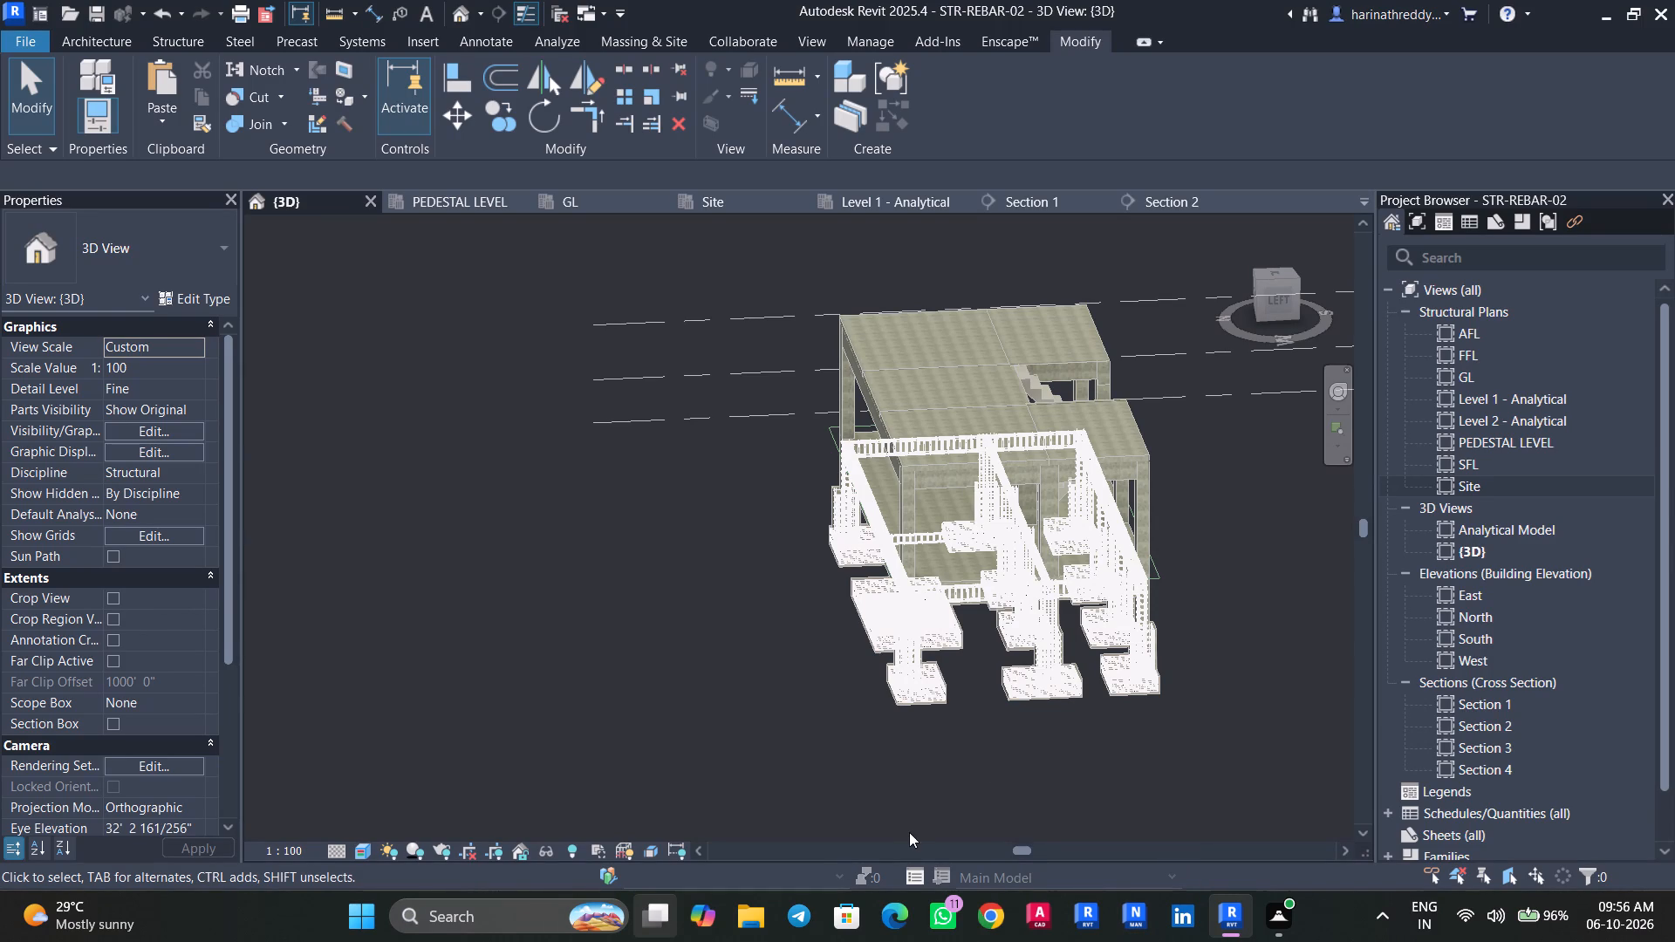
pyautogui.keyDown('shift'); pyautogui.moveTo(909, 832); pyautogui.dragTo(831, 782, button='middle'); pyautogui.keyUp('shift')
pyautogui.scroll(-5, 649, 743)
pyautogui.keyDown('shift'); pyautogui.moveTo(689, 742); pyautogui.dragTo(837, 710, button='middle'); pyautogui.keyUp('shift')
pyautogui.press('Escape')
pyautogui.press('Escape')
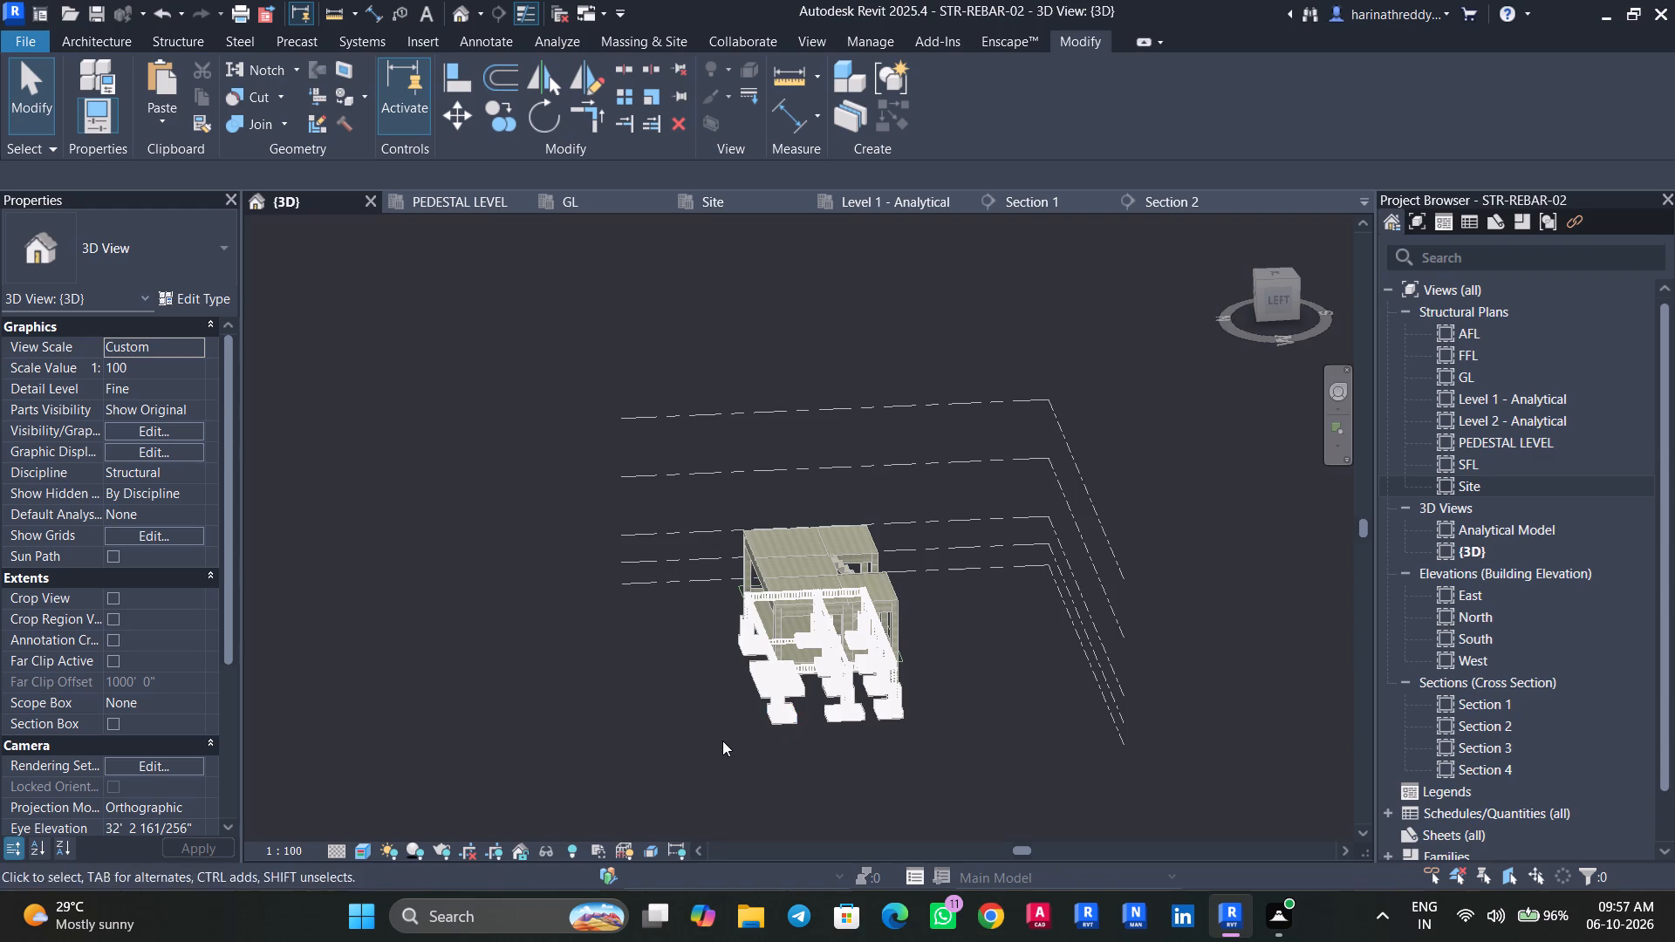
pyautogui.press('Escape')
pyautogui.press('Escape')
# Propagate the reinforced GL-level 200X450 cross beam's rebar, aligned by host, to the three unreinforced cross beams beneath the slab.
pyautogui.scroll(6, 707, 732)
pyautogui.keyDown('shift'); pyautogui.moveTo(716, 734); pyautogui.dragTo(1073, 500, button='middle'); pyautogui.keyUp('shift')
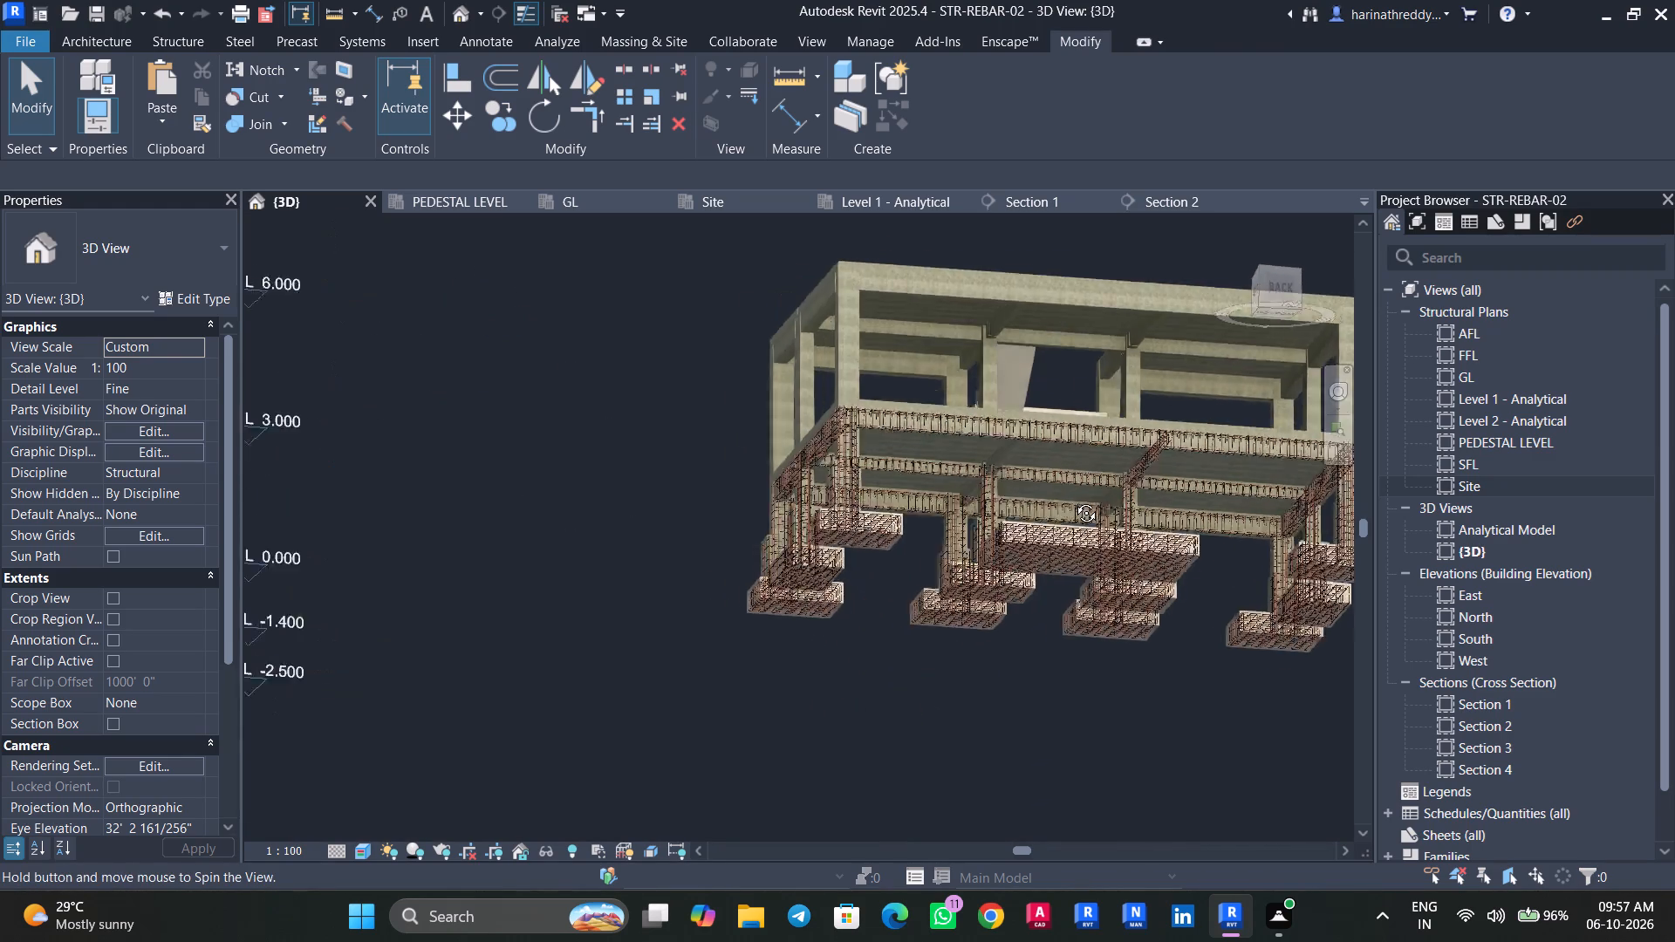
pyautogui.keyDown('shift'); pyautogui.moveTo(1073, 500); pyautogui.dragTo(1077, 496, button='middle'); pyautogui.keyUp('shift')
pyautogui.scroll(2, 1167, 461)
pyautogui.scroll(-1, 1167, 461)
pyautogui.scroll(1, 1167, 461)
pyautogui.scroll(-1, 1167, 461)
pyautogui.scroll(5, 1167, 461)
pyautogui.scroll(-1, 1165, 466)
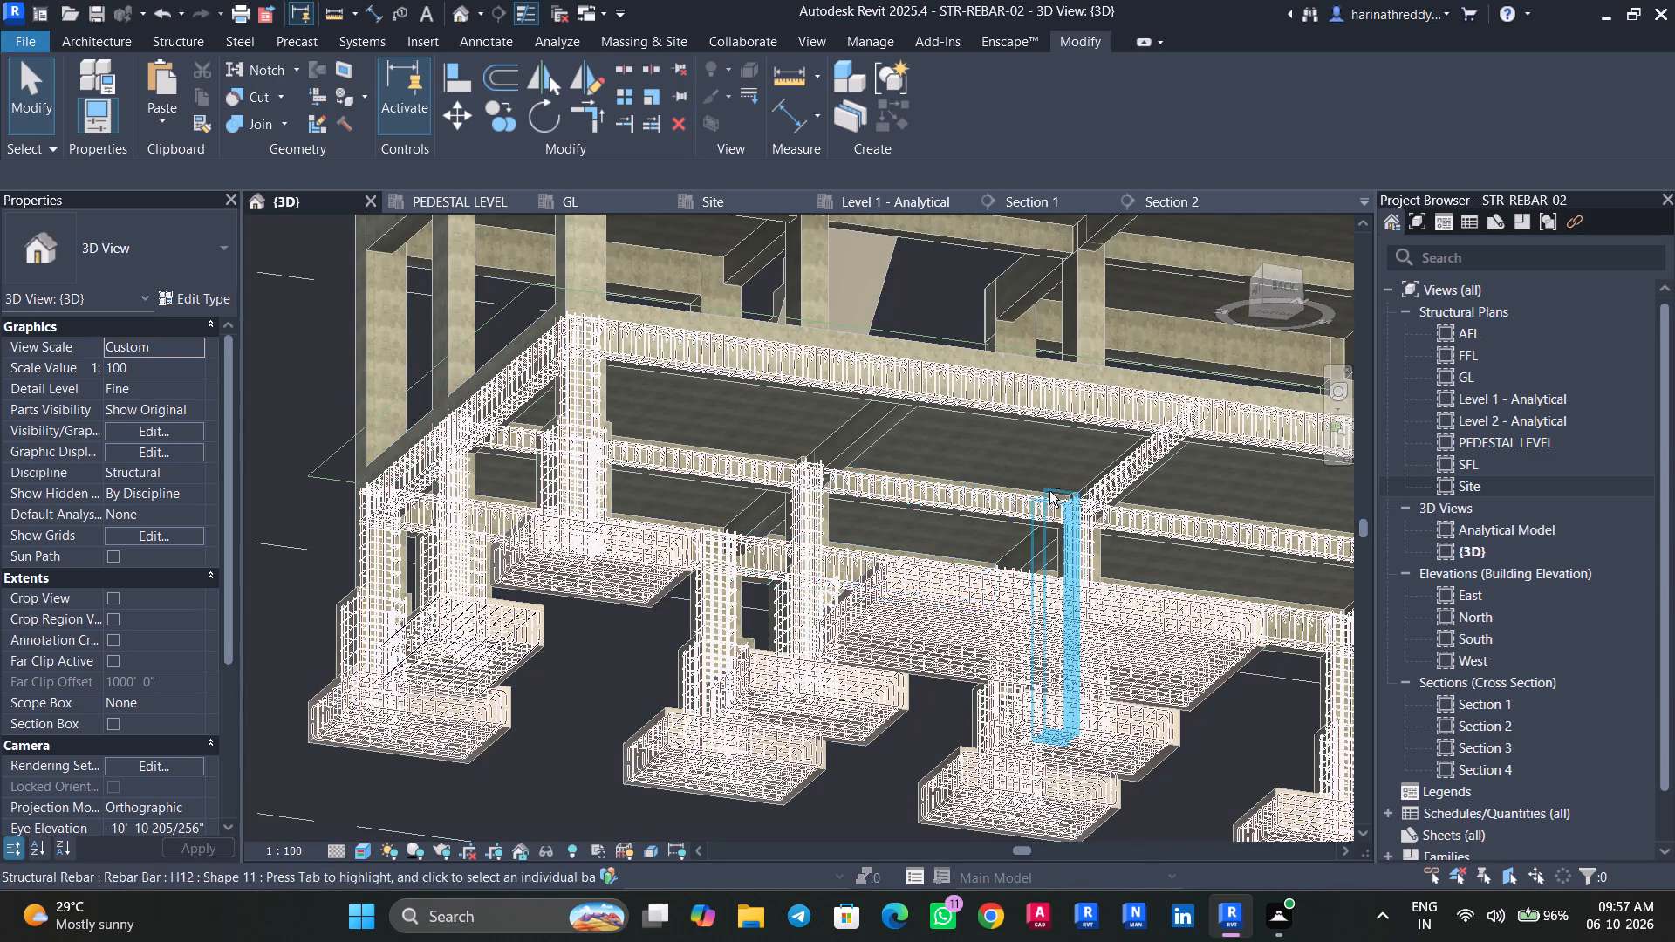
pyautogui.scroll(6, 1092, 474)
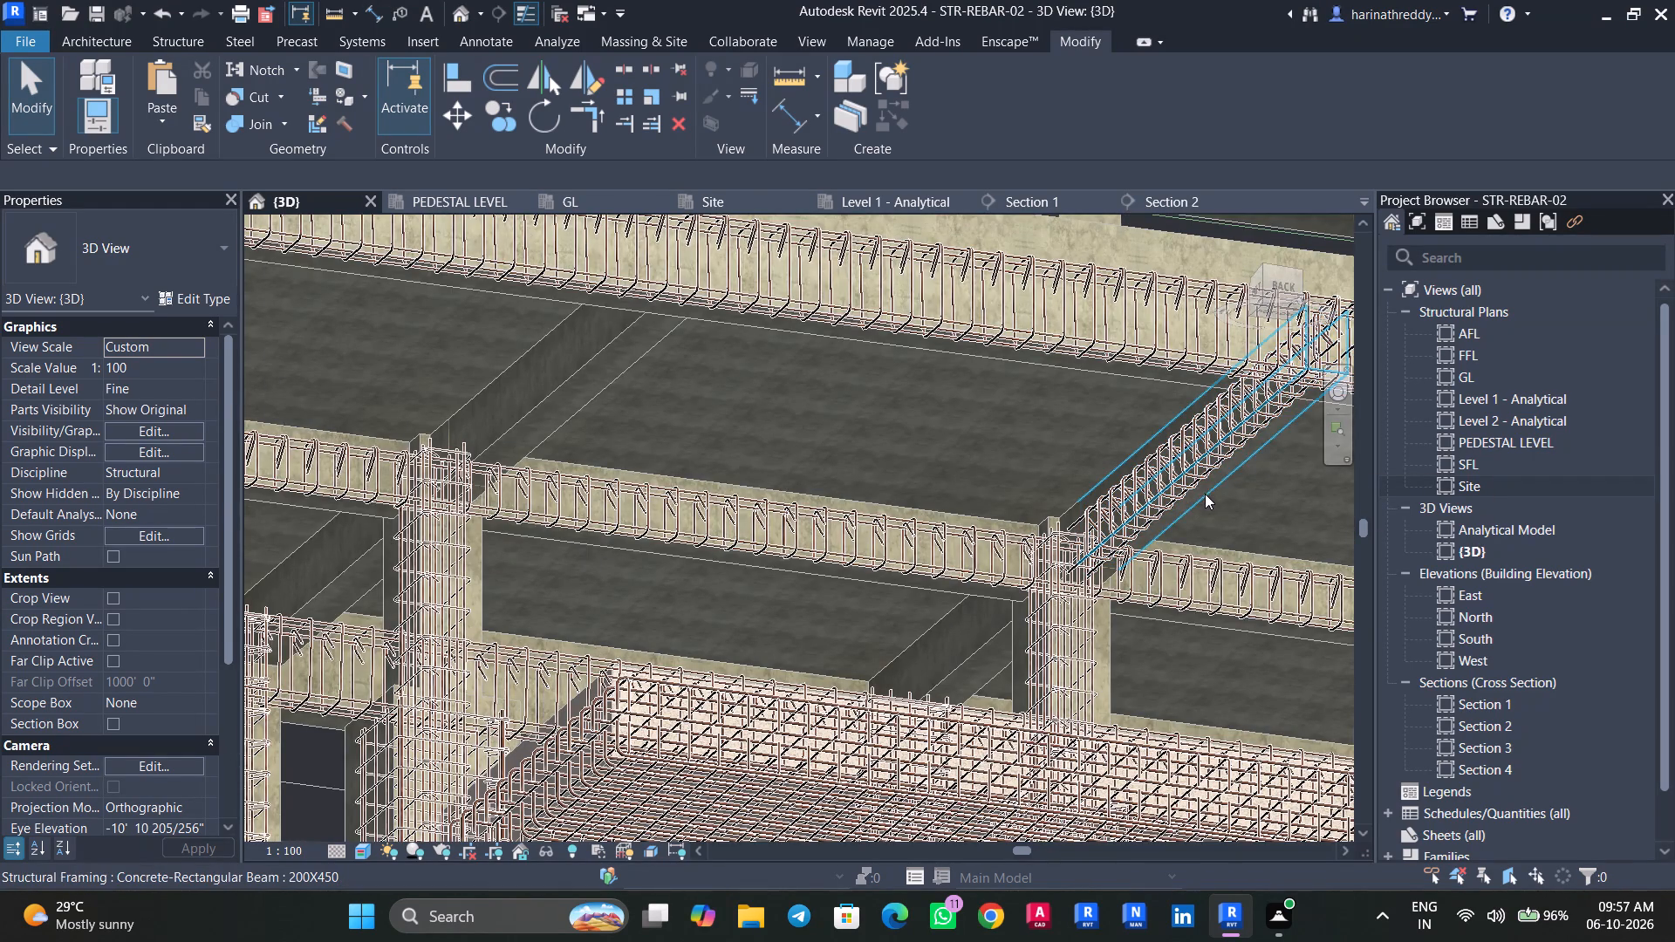
pyautogui.click(1207, 499)
pyautogui.click(1442, 116)
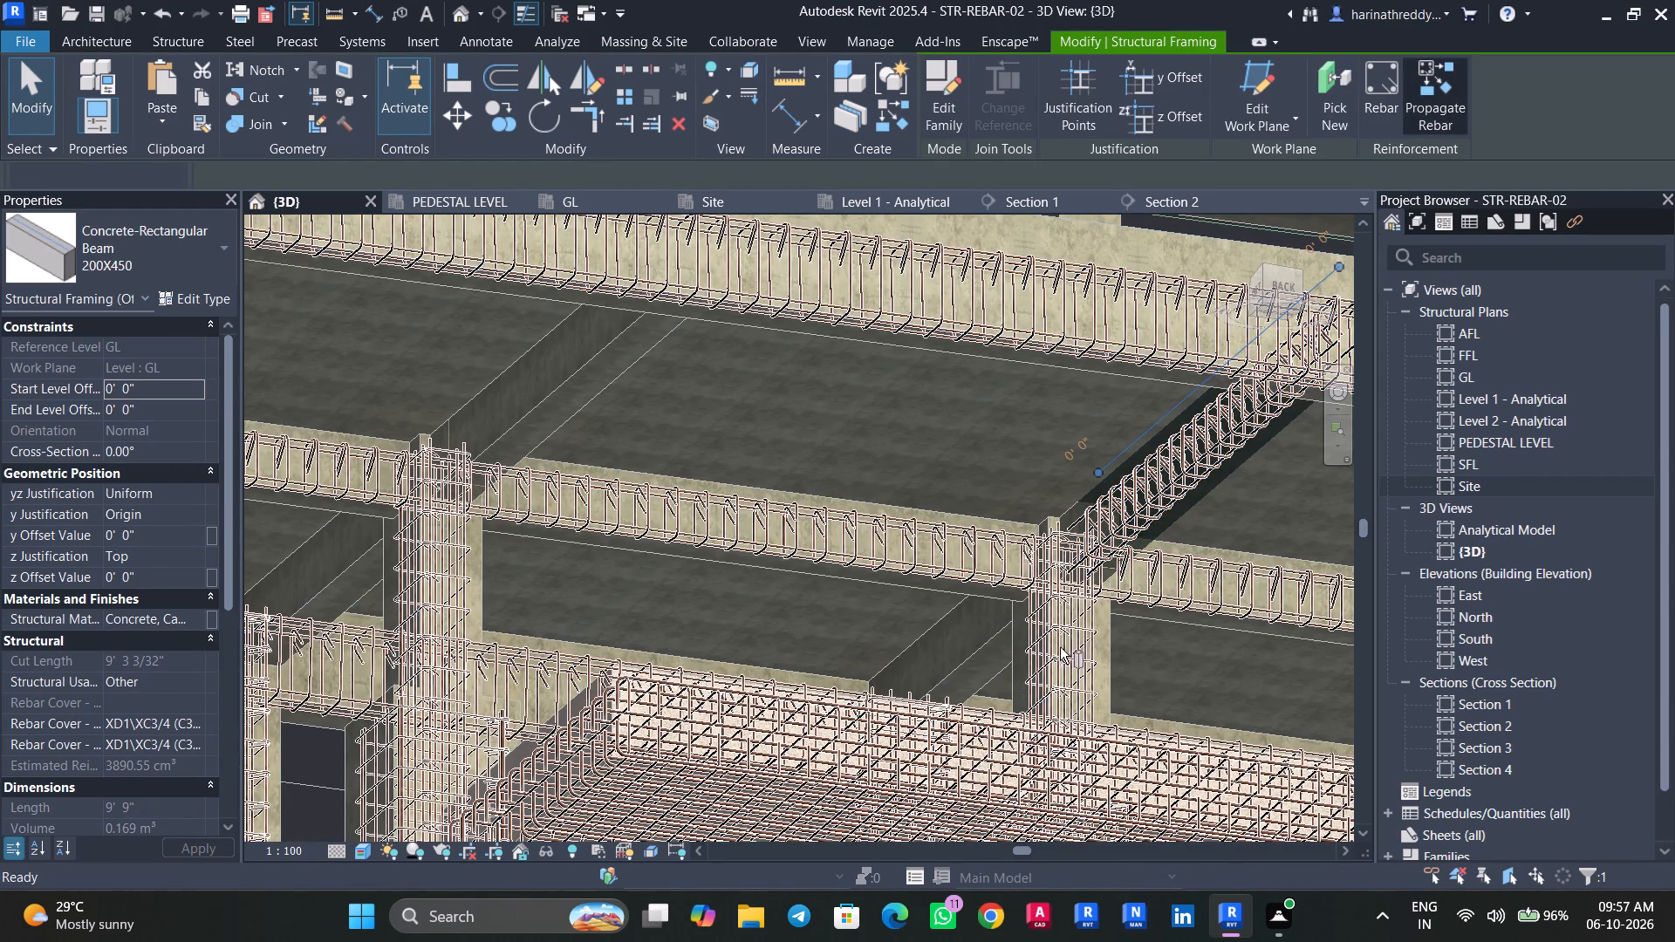
pyautogui.click(988, 652)
pyautogui.click(332, 582)
pyautogui.click(503, 442)
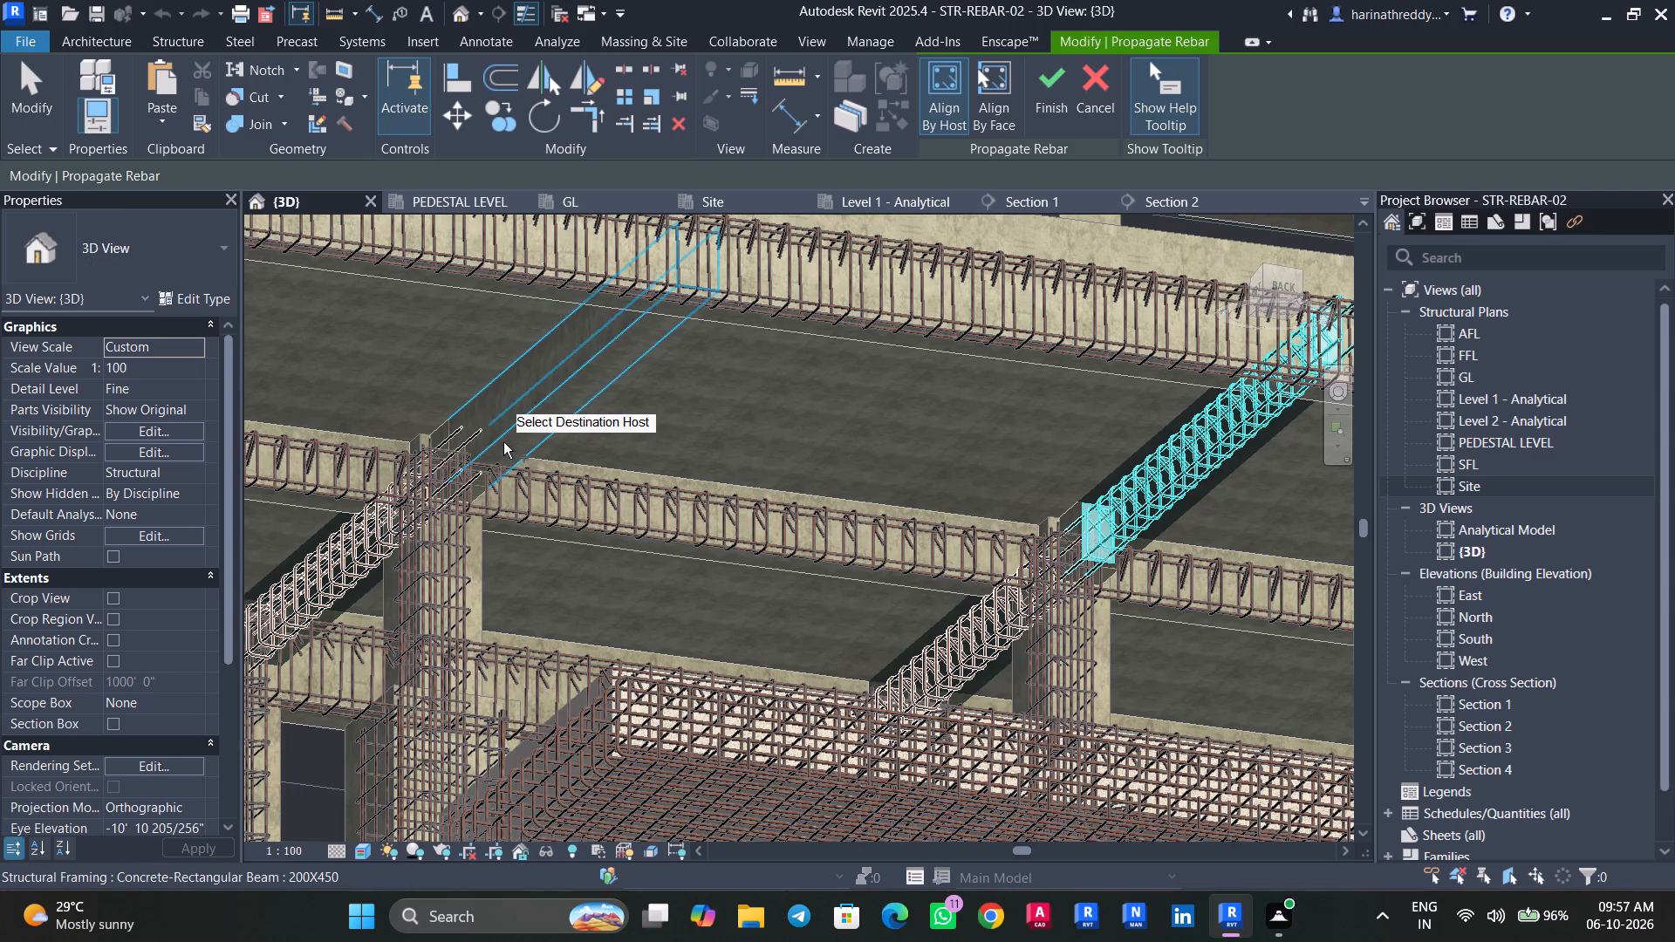
pyautogui.keyDown('shift'); pyautogui.moveTo(623, 457); pyautogui.dragTo(722, 521, button='middle'); pyautogui.keyUp('shift')
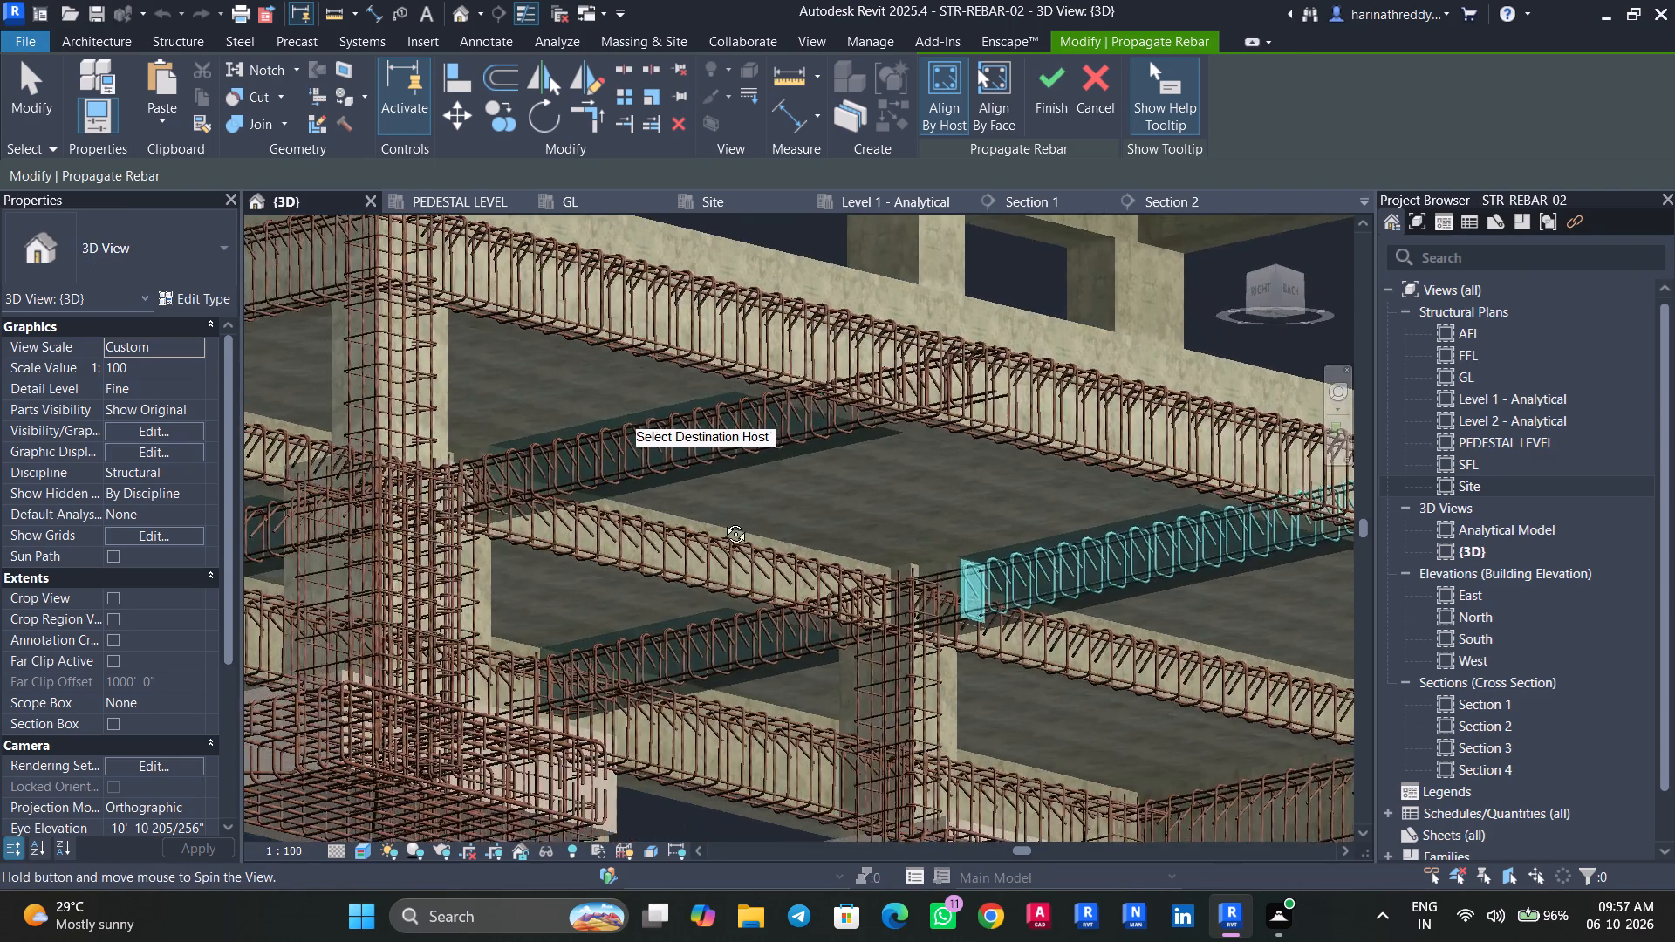
pyautogui.keyDown('shift'); pyautogui.moveTo(722, 521); pyautogui.dragTo(830, 536, button='middle'); pyautogui.keyUp('shift')
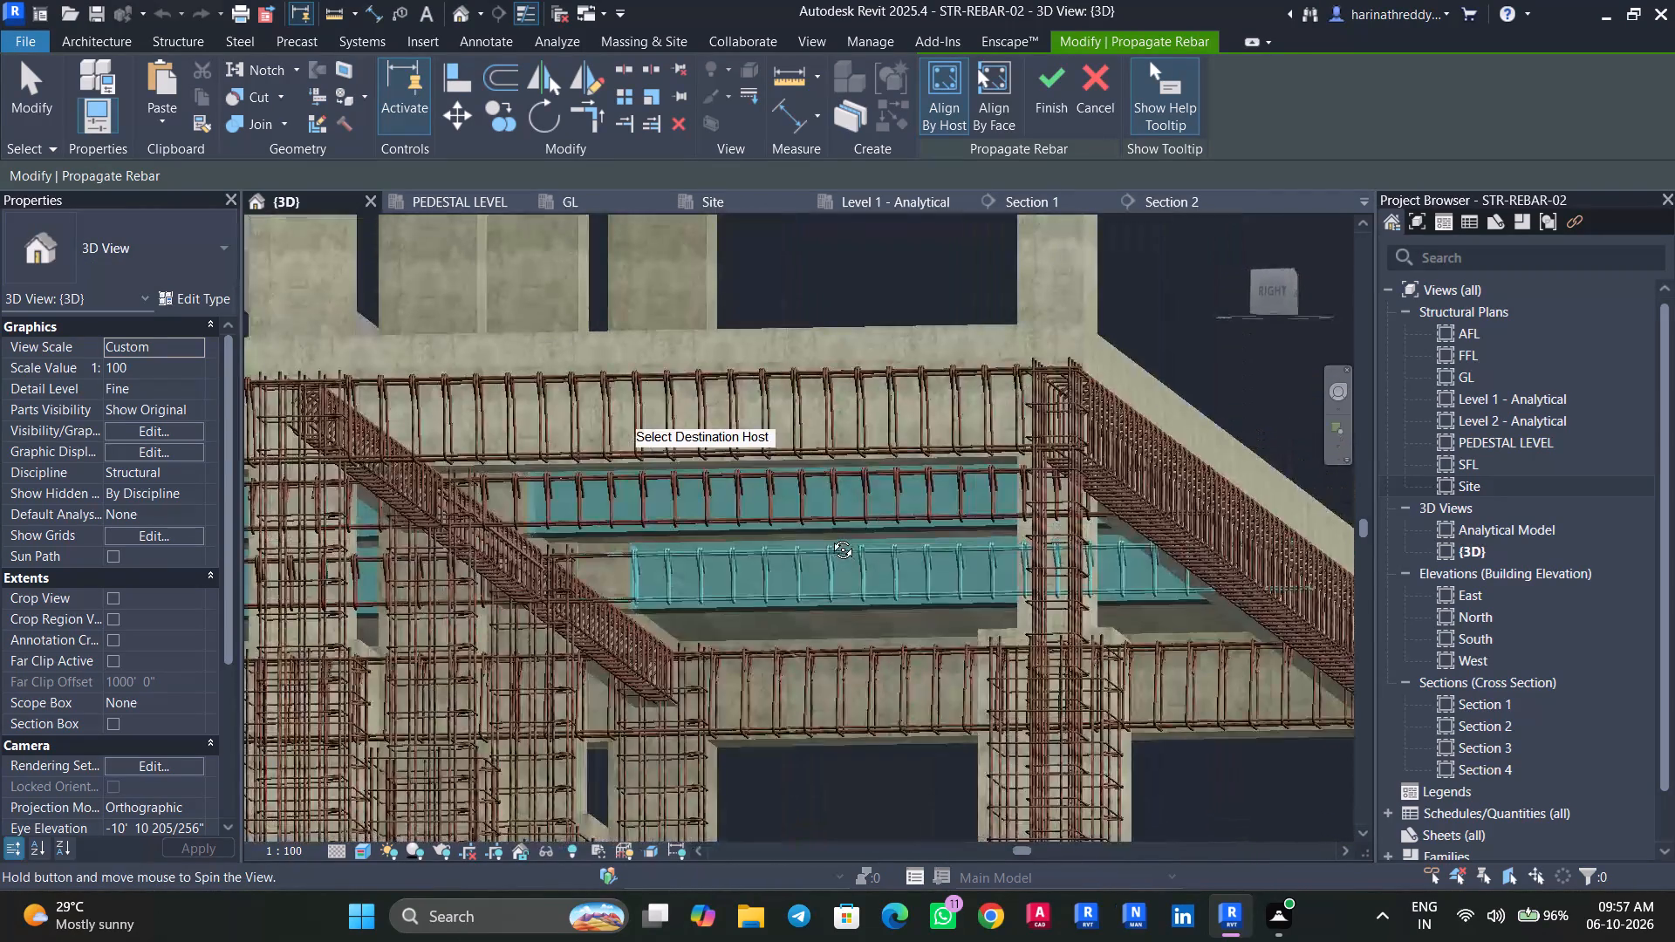
pyautogui.keyDown('shift'); pyautogui.moveTo(830, 536); pyautogui.dragTo(804, 522, button='middle'); pyautogui.keyUp('shift')
pyautogui.click(1045, 119)
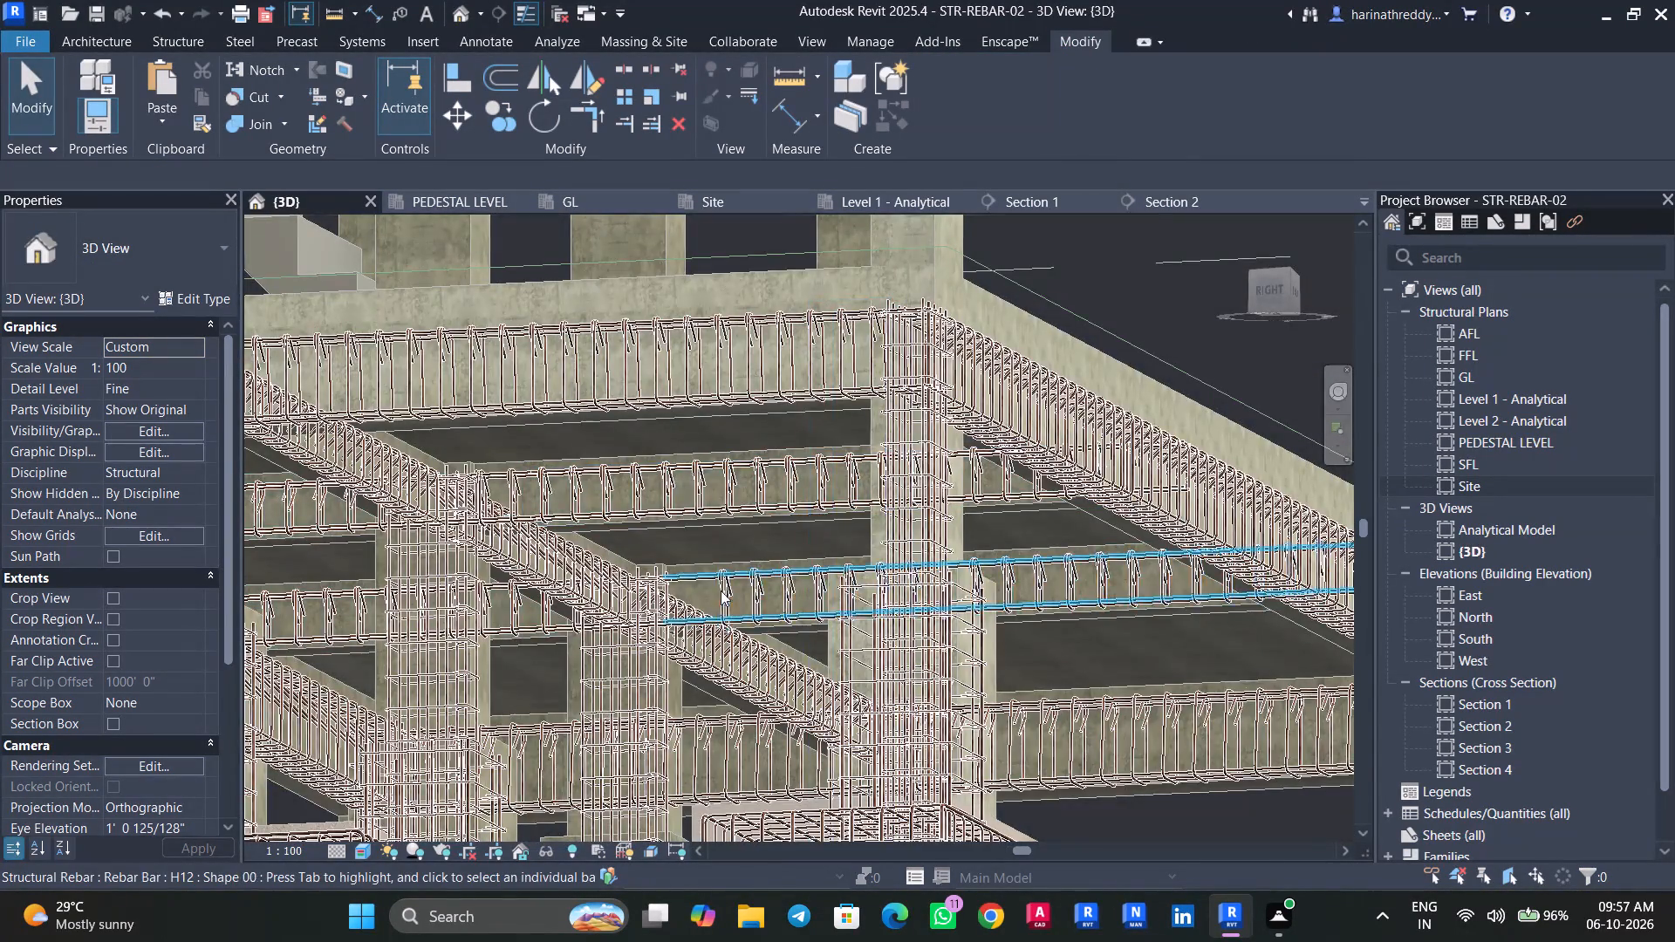
# Extend the H12 stirrup set of the propagated GL-level 200X450 cross beam to the beam's end at the column.
pyautogui.scroll(5, 713, 596)
pyautogui.click(730, 595)
pyautogui.moveTo(724, 597); pyautogui.dragTo(635, 601)
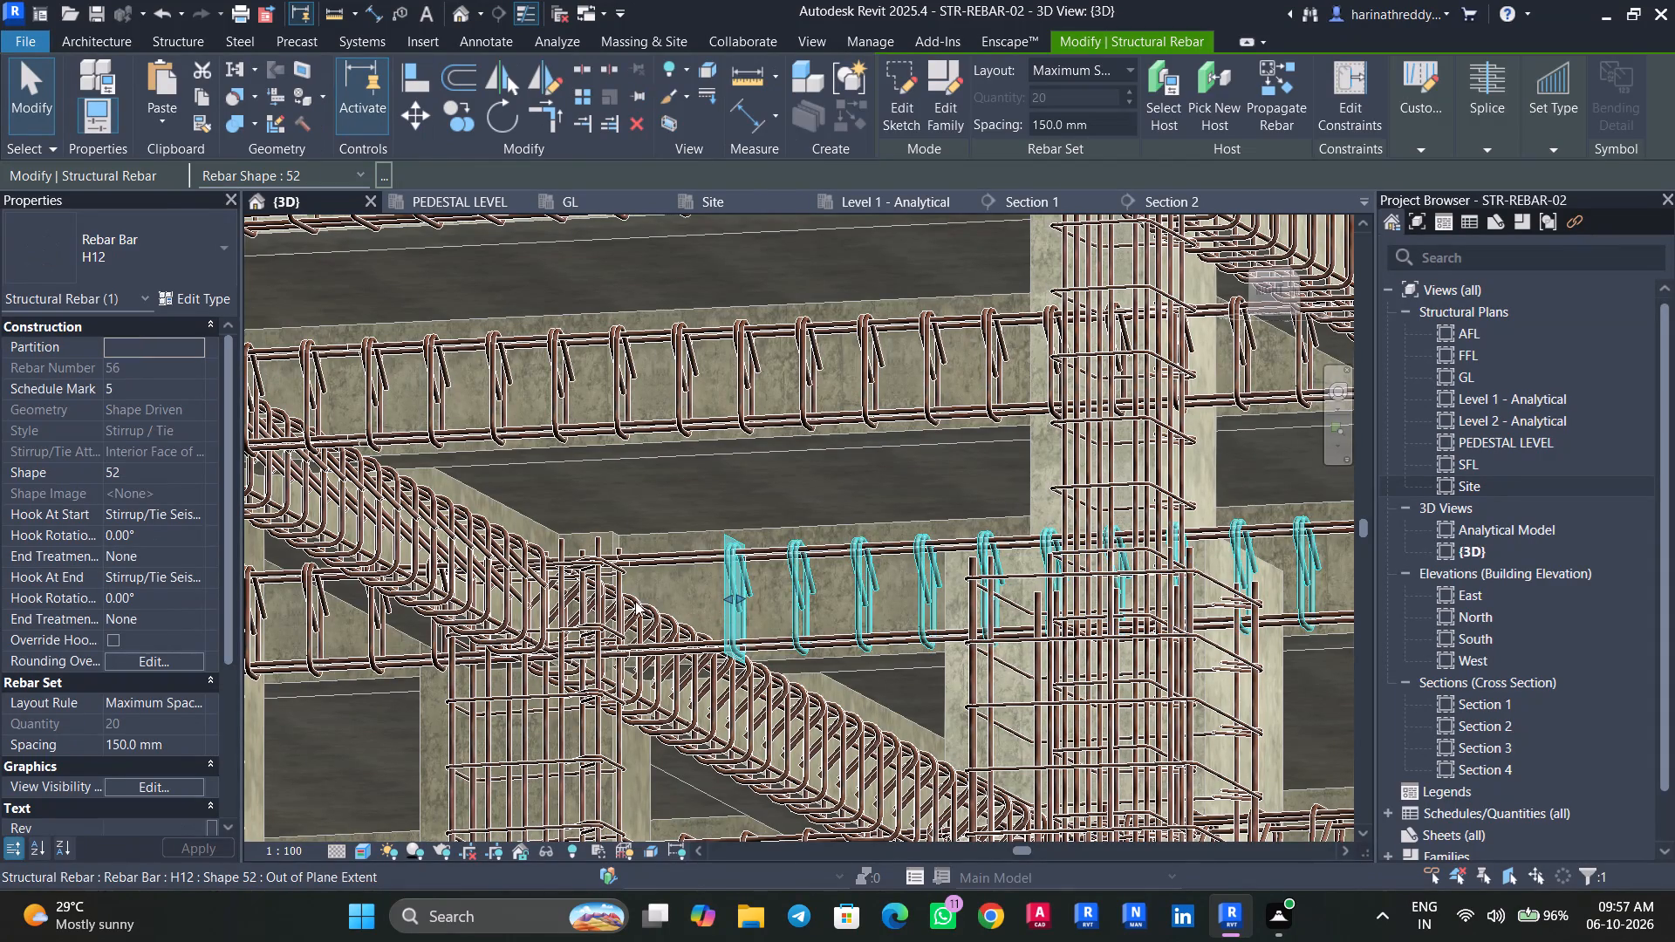
pyautogui.moveTo(635, 601); pyautogui.dragTo(637, 602)
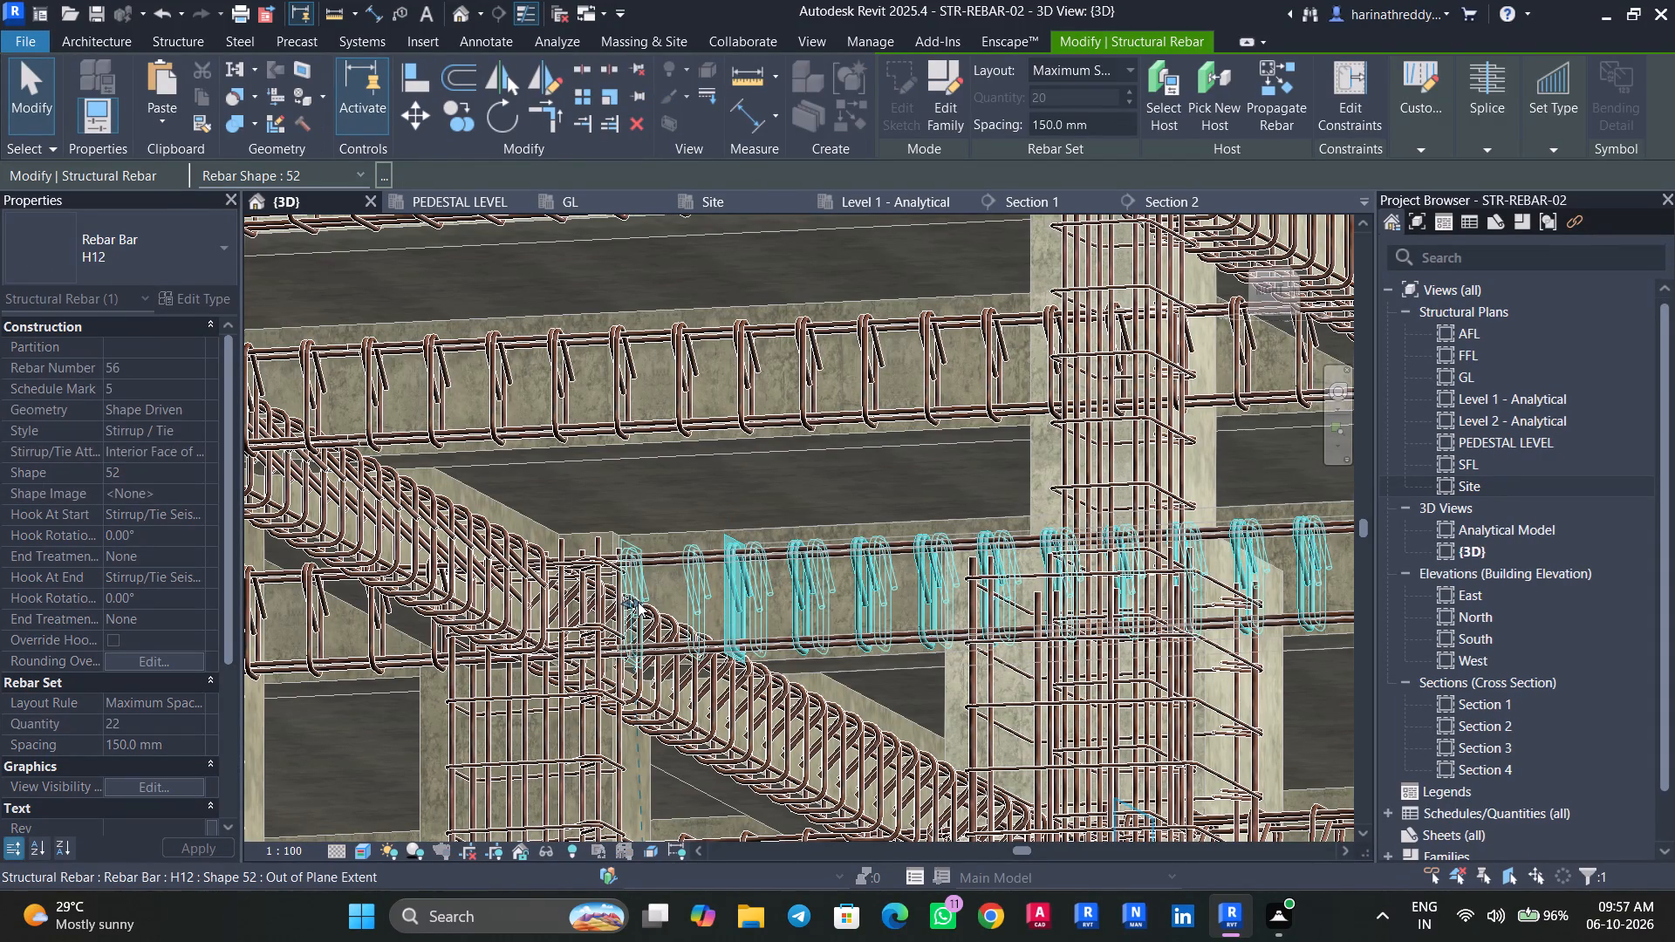
pyautogui.press('Escape')
pyautogui.press('Escape')
# Examine how far the H12 stirrups run toward the columns on the GL-level cross beams beneath the slab.
pyautogui.scroll(-5, 909, 662)
pyautogui.keyDown('shift'); pyautogui.moveTo(1201, 708); pyautogui.dragTo(1250, 710, button='middle'); pyautogui.keyUp('shift')
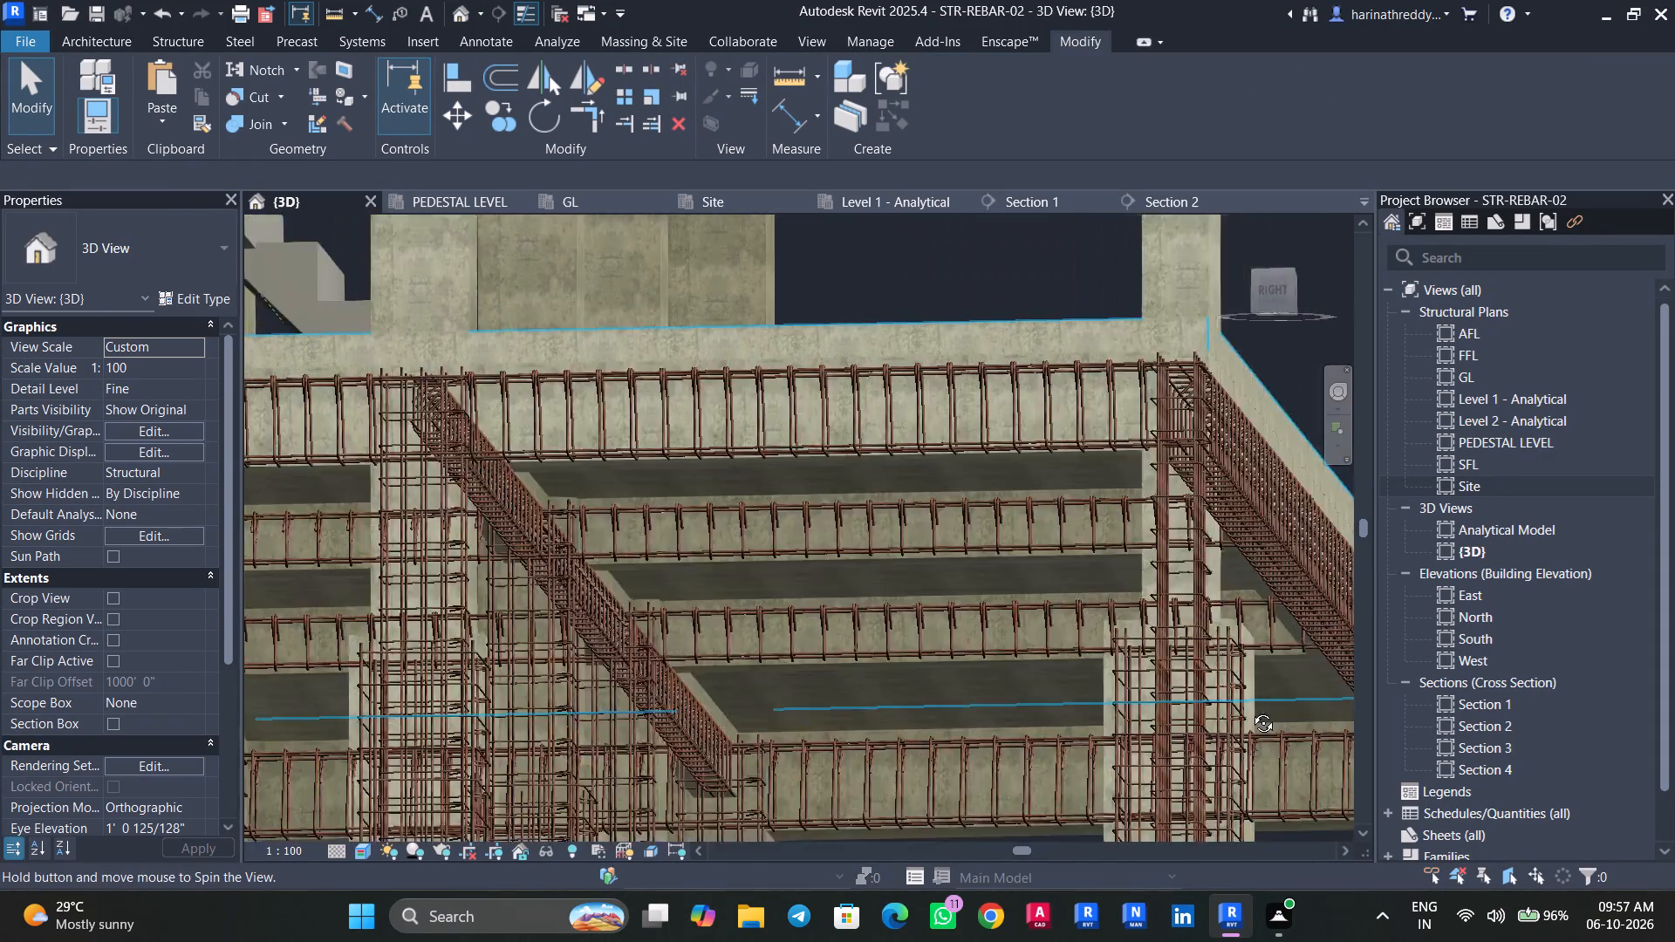
pyautogui.keyDown('shift'); pyautogui.moveTo(1250, 710); pyautogui.dragTo(1123, 715, button='middle'); pyautogui.keyUp('shift')
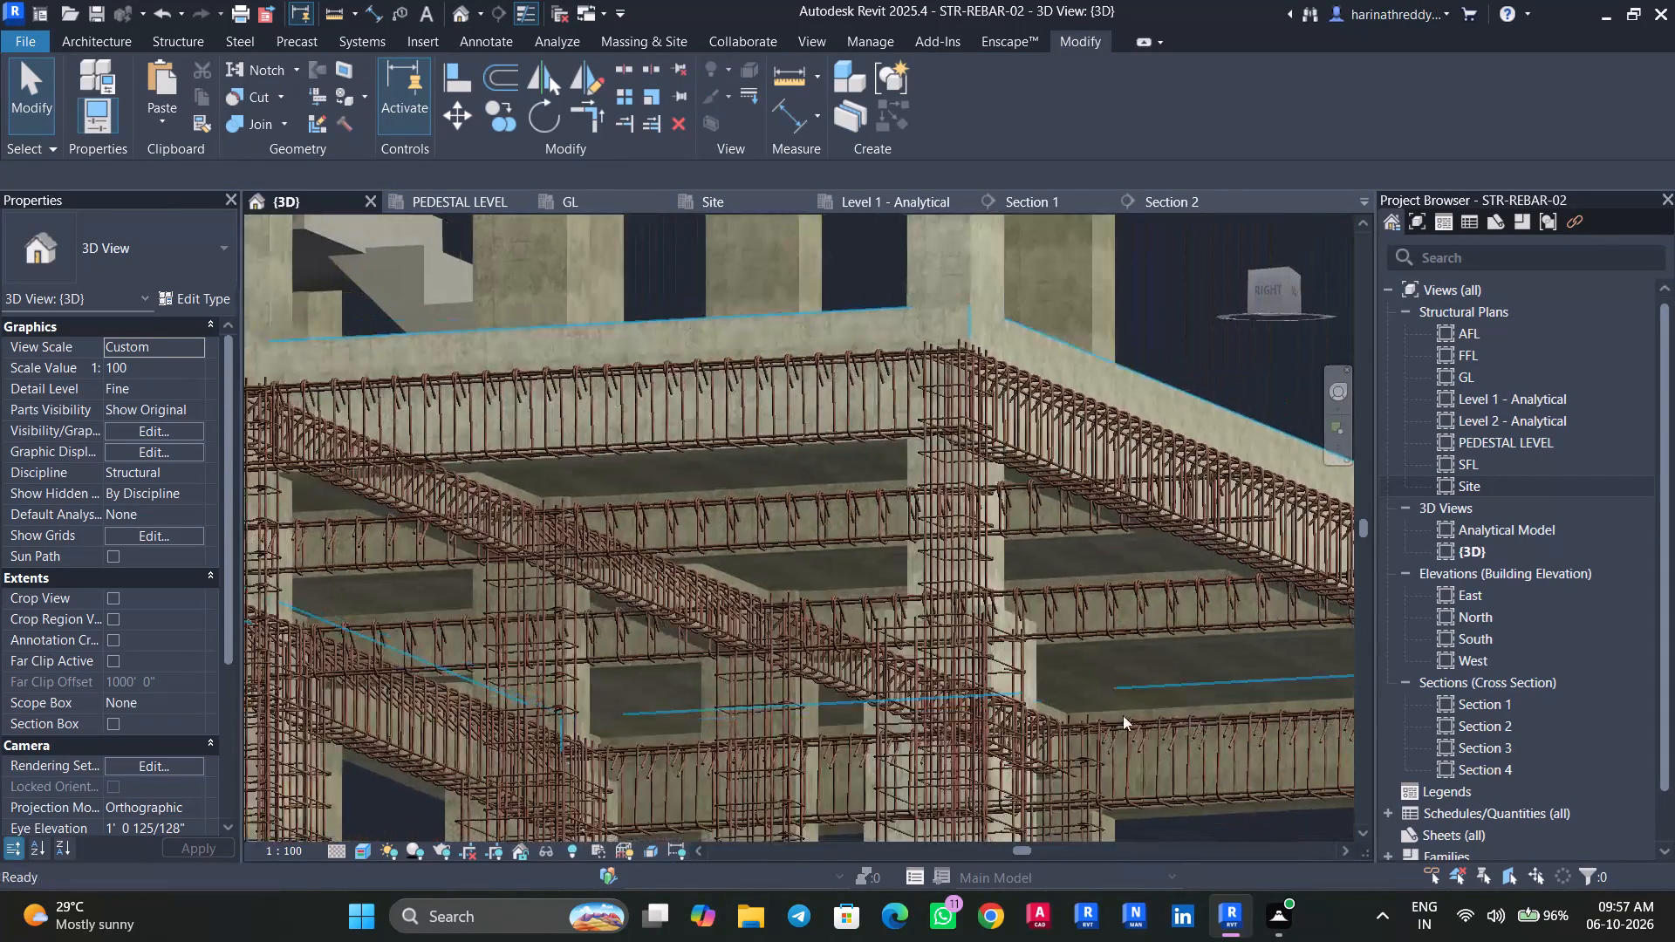
pyautogui.keyDown('shift'); pyautogui.moveTo(1123, 715); pyautogui.dragTo(1190, 712, button='middle'); pyautogui.keyUp('shift')
pyautogui.scroll(-4, 841, 739)
pyautogui.scroll(1, 840, 737)
pyautogui.scroll(-8, 840, 735)
pyautogui.keyDown('shift'); pyautogui.moveTo(468, 772); pyautogui.dragTo(523, 782, button='middle'); pyautogui.keyUp('shift')
pyautogui.keyDown('shift'); pyautogui.scroll(-1, 523, 782); pyautogui.keyUp('shift')
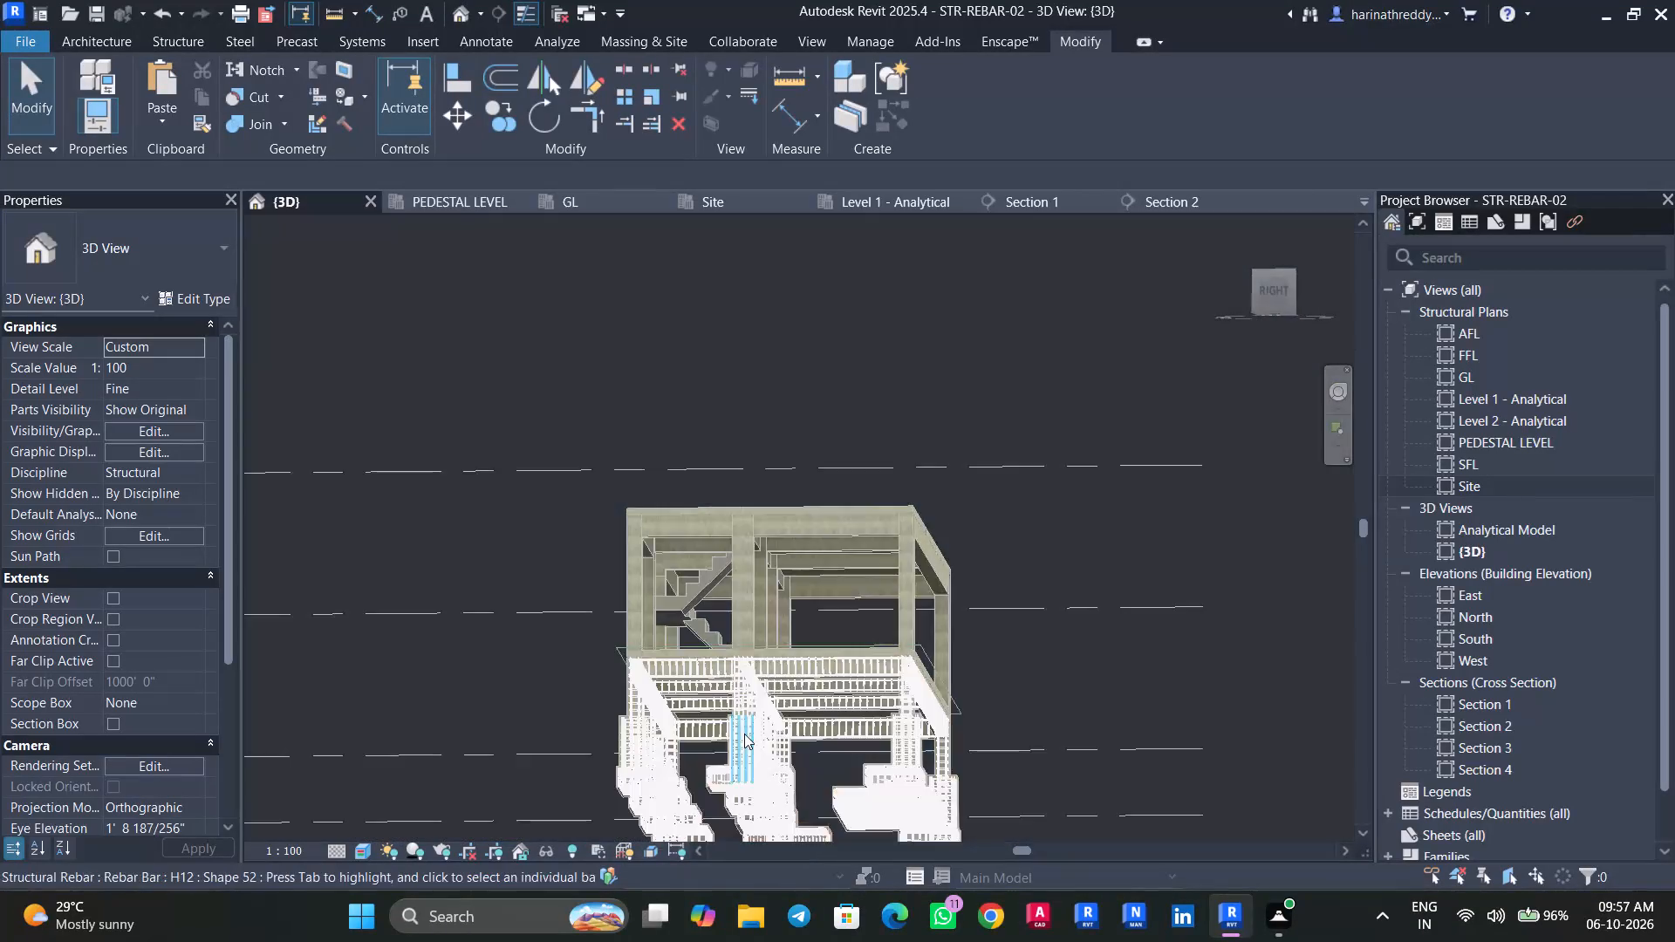
pyautogui.scroll(2, 744, 730)
pyautogui.scroll(-1, 739, 724)
pyautogui.scroll(4, 736, 721)
pyautogui.scroll(-1, 696, 688)
pyautogui.scroll(1, 696, 688)
pyautogui.scroll(5, 658, 774)
pyautogui.keyDown('shift'); pyautogui.scroll(1, 665, 788); pyautogui.keyUp('shift')
pyautogui.keyDown('shift'); pyautogui.moveTo(683, 793); pyautogui.dragTo(709, 793, button='middle'); pyautogui.keyUp('shift')
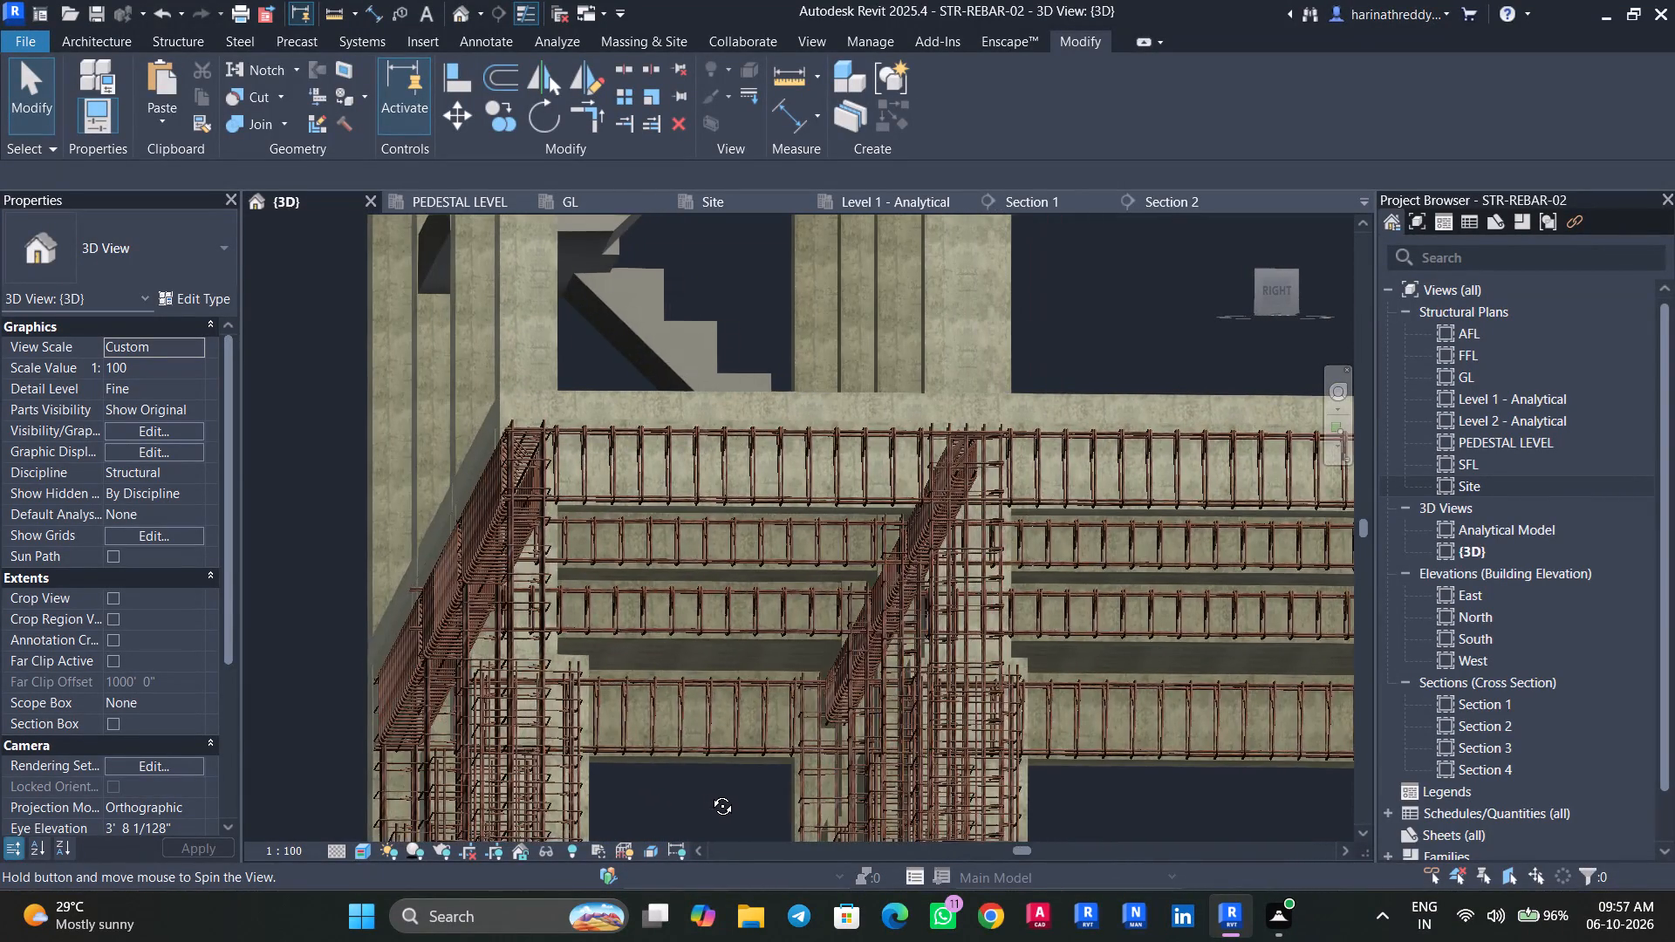
pyautogui.keyDown('shift'); pyautogui.moveTo(709, 793); pyautogui.dragTo(707, 782, button='middle'); pyautogui.keyUp('shift')
pyautogui.scroll(9, 851, 610)
pyautogui.click(860, 646)
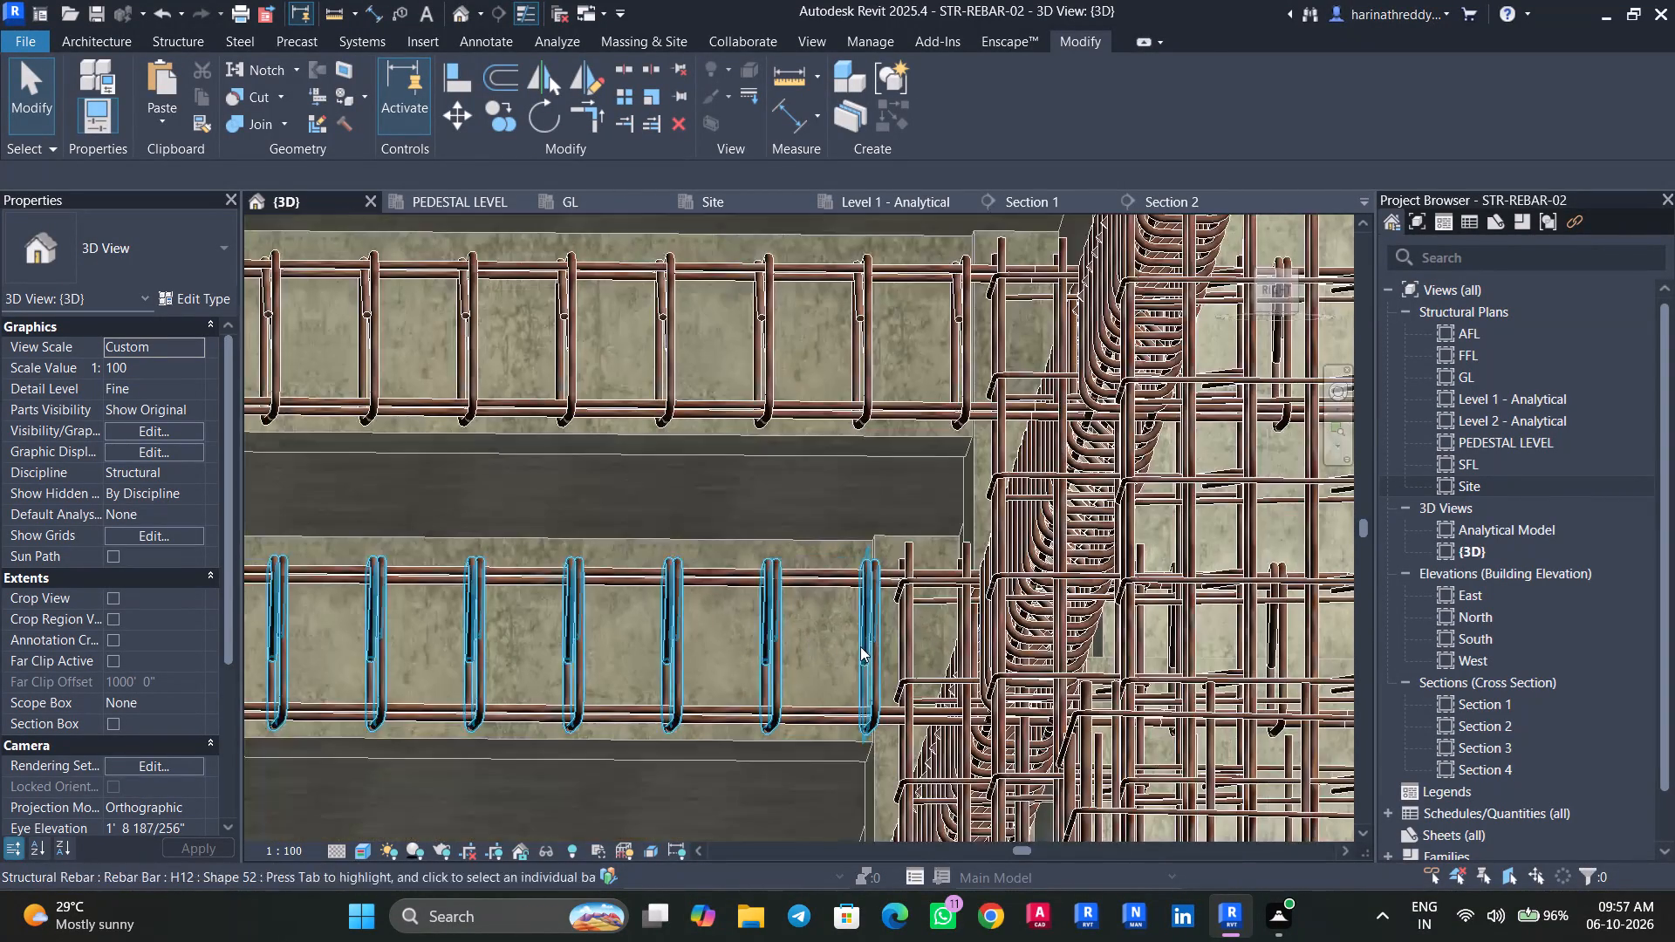
pyautogui.press('Escape')
pyautogui.press('Escape')
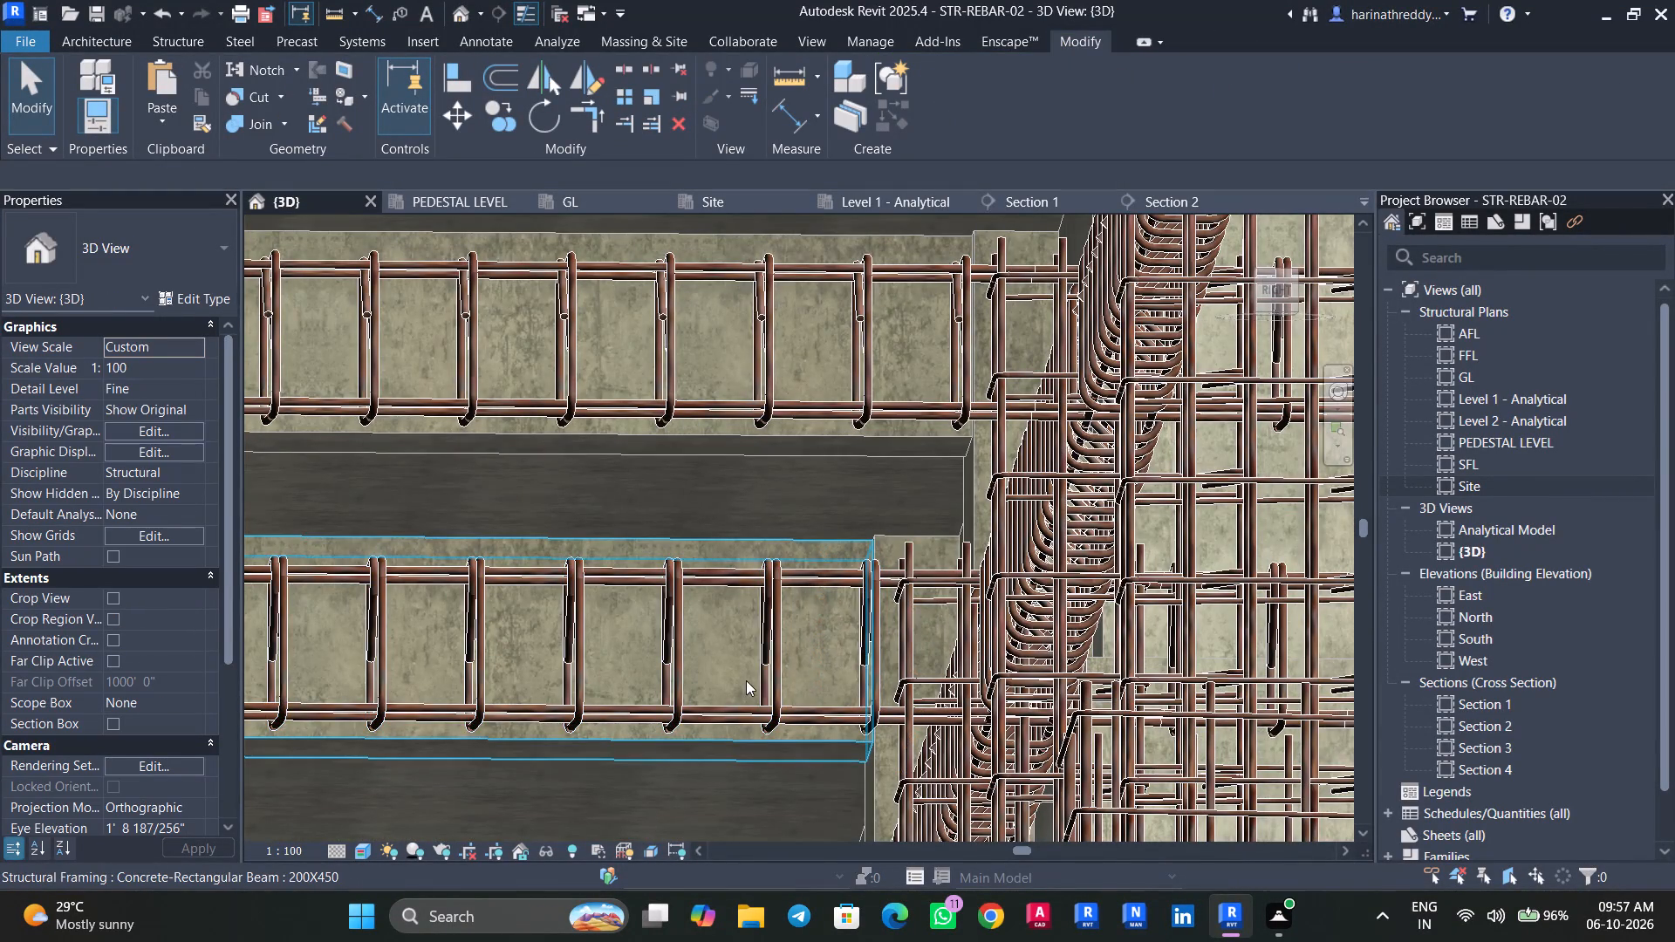
# Examine the rebar at the GL-level beam and column junctions around the outside of the frame.
pyautogui.scroll(-3, 746, 680)
pyautogui.scroll(1, 746, 680)
pyautogui.scroll(-1, 746, 680)
pyautogui.keyDown('shift'); pyautogui.moveTo(614, 754); pyautogui.dragTo(556, 759, button='middle'); pyautogui.keyUp('shift')
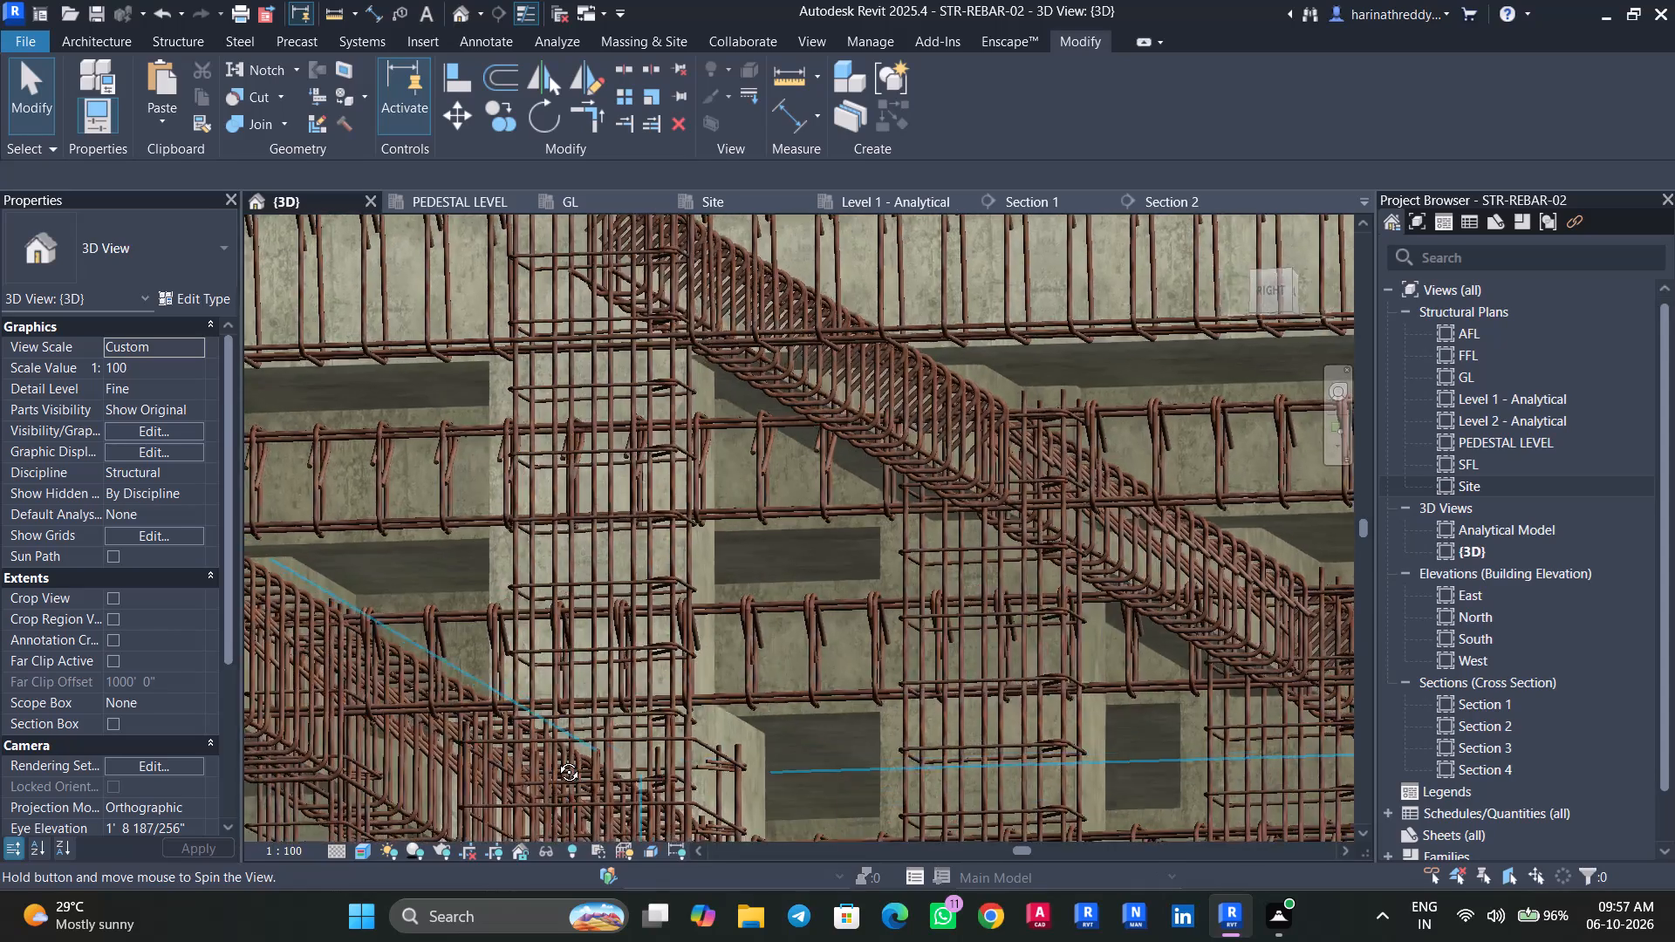
pyautogui.keyDown('shift'); pyautogui.moveTo(556, 759); pyautogui.dragTo(447, 768, button='middle'); pyautogui.keyUp('shift')
pyautogui.keyDown('shift'); pyautogui.scroll(-2, 447, 768); pyautogui.keyUp('shift')
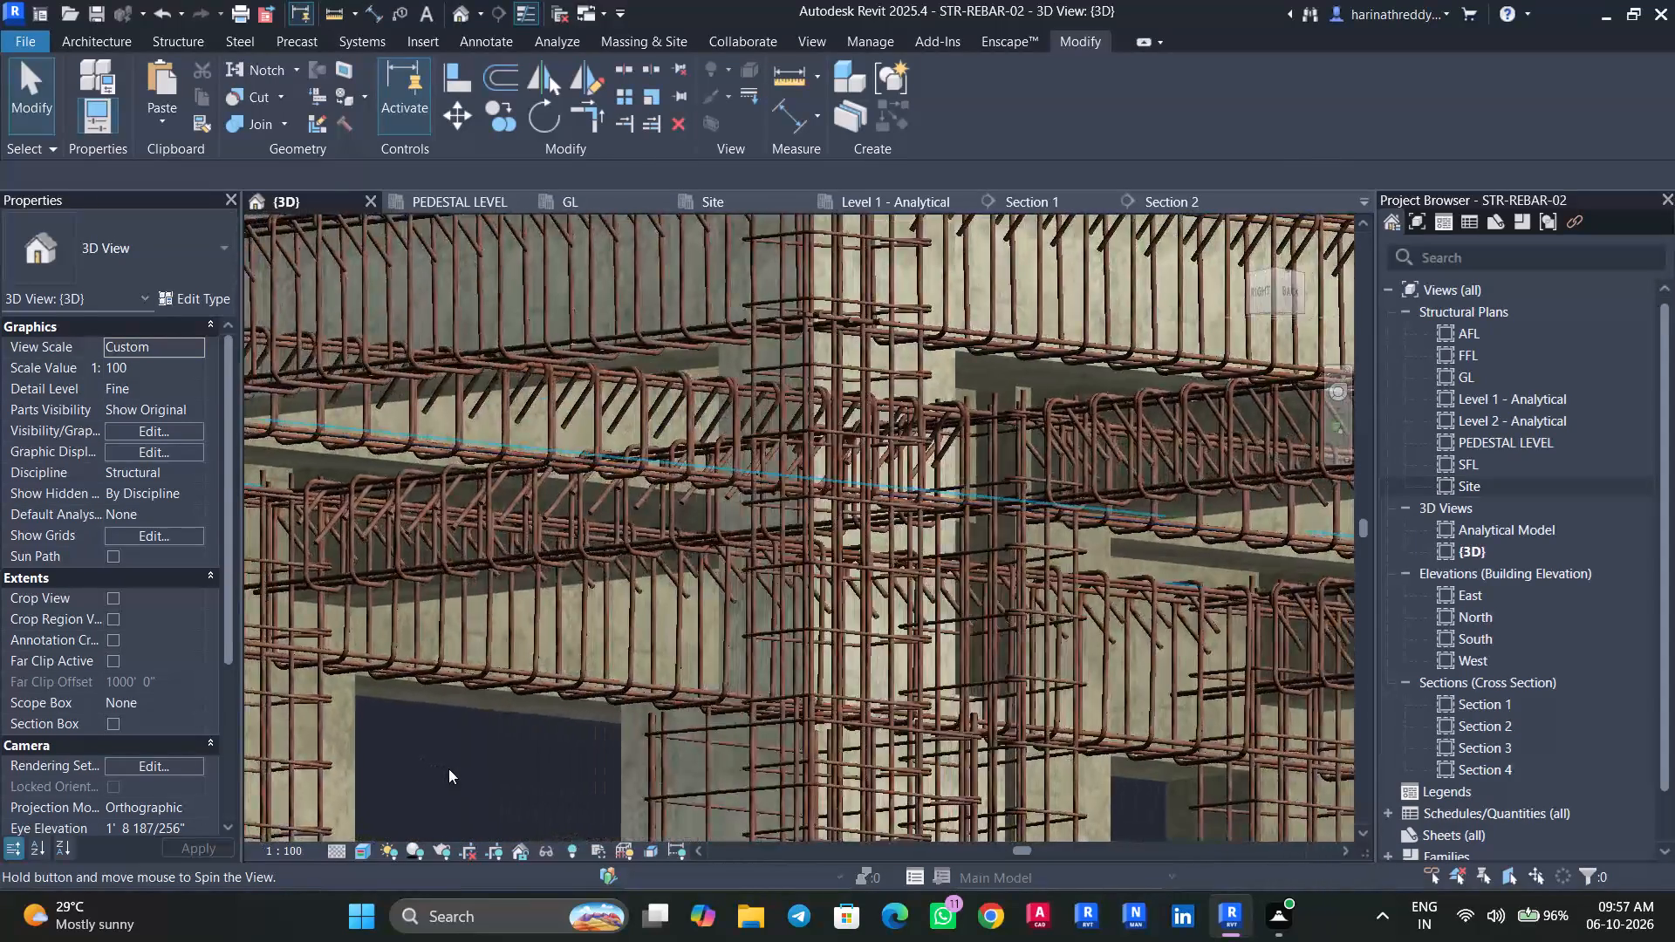
pyautogui.keyDown('shift'); pyautogui.scroll(-13, 448, 768); pyautogui.keyUp('shift')
pyautogui.scroll(2, 384, 762)
pyautogui.scroll(-1, 352, 754)
pyautogui.scroll(15, 341, 750)
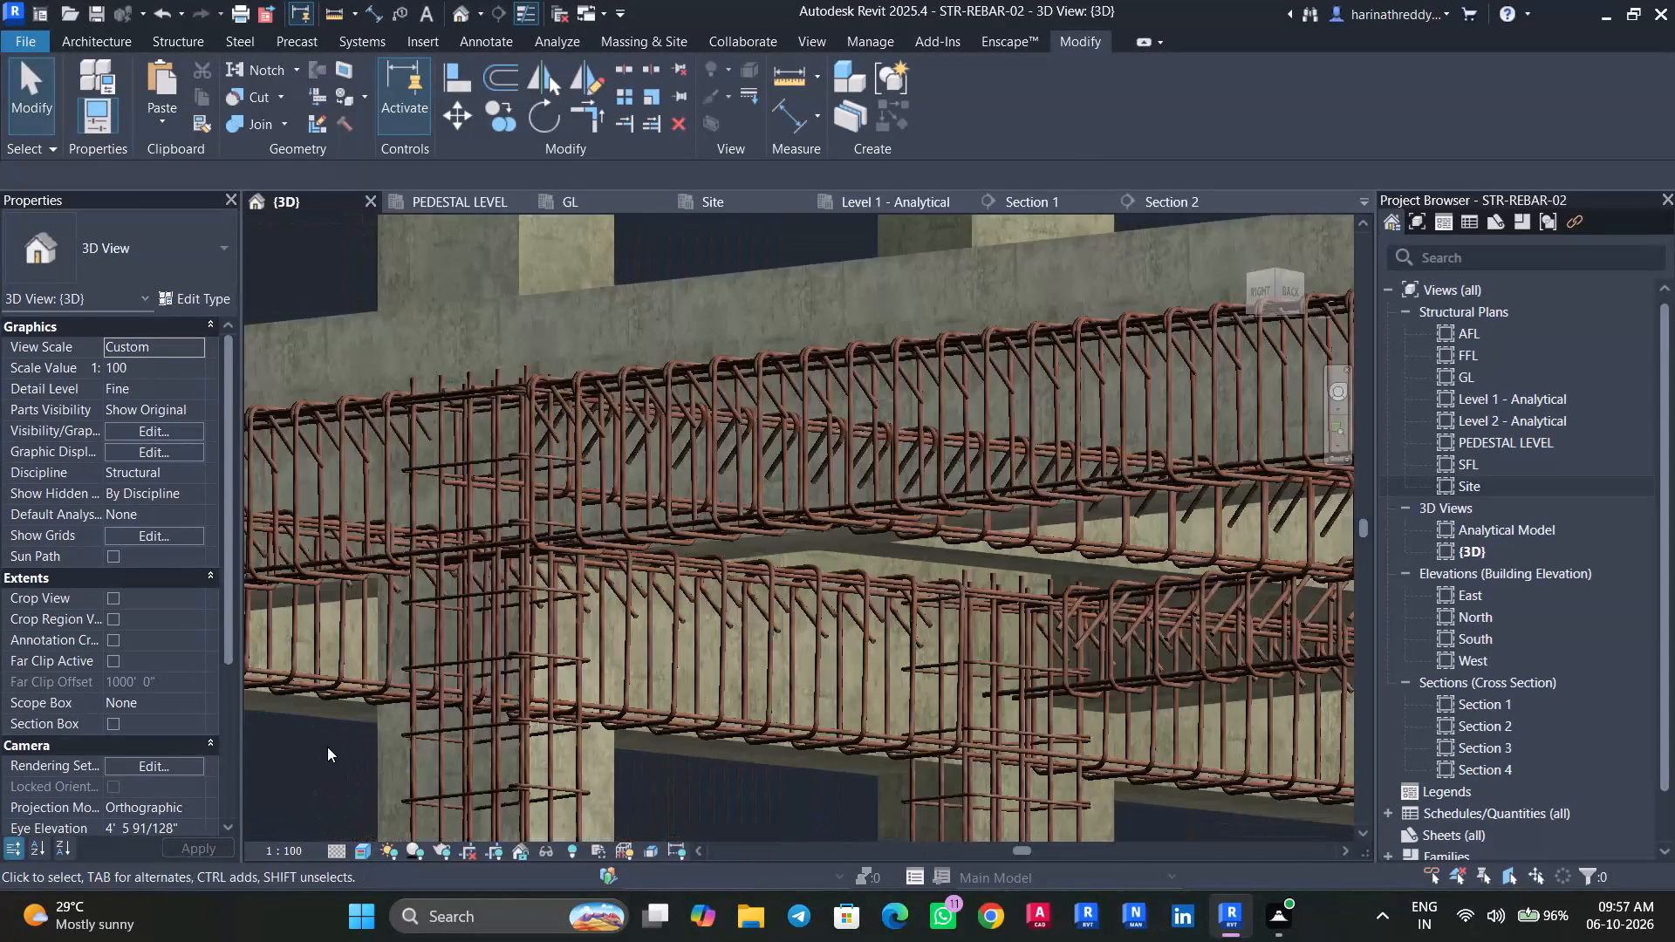
pyautogui.scroll(5, 327, 747)
pyautogui.scroll(-9, 323, 728)
pyautogui.scroll(1, 323, 728)
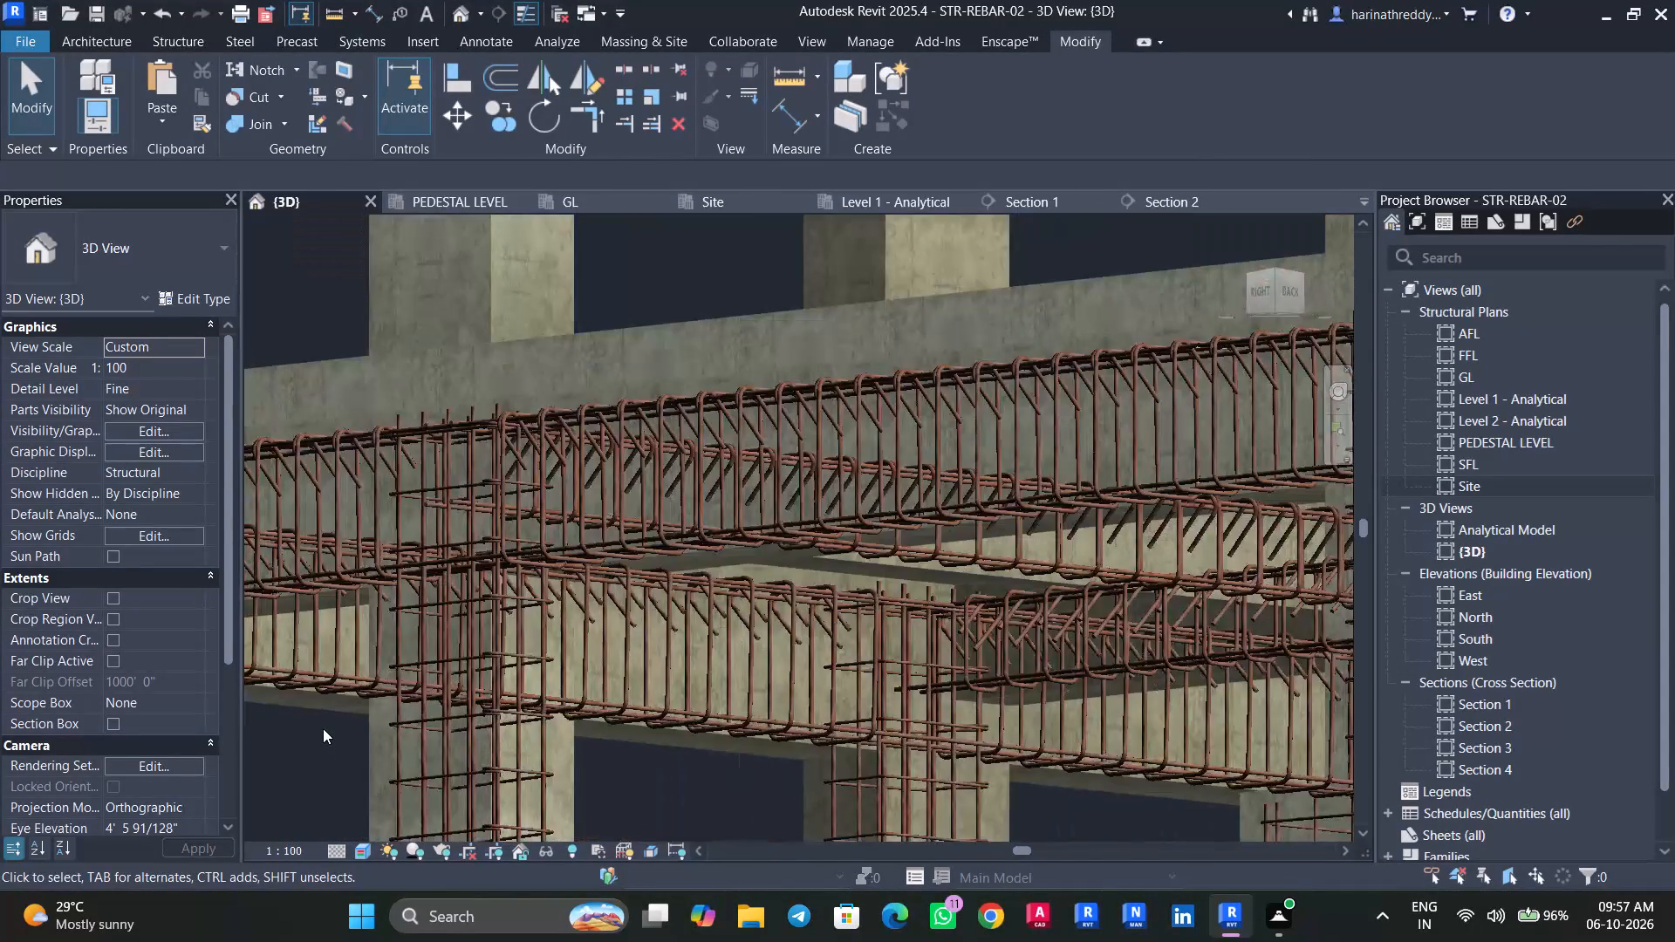
pyautogui.scroll(-20, 323, 728)
pyautogui.scroll(-1, 323, 728)
pyautogui.keyDown('shift'); pyautogui.moveTo(703, 639); pyautogui.dragTo(697, 721, button='middle'); pyautogui.keyUp('shift')
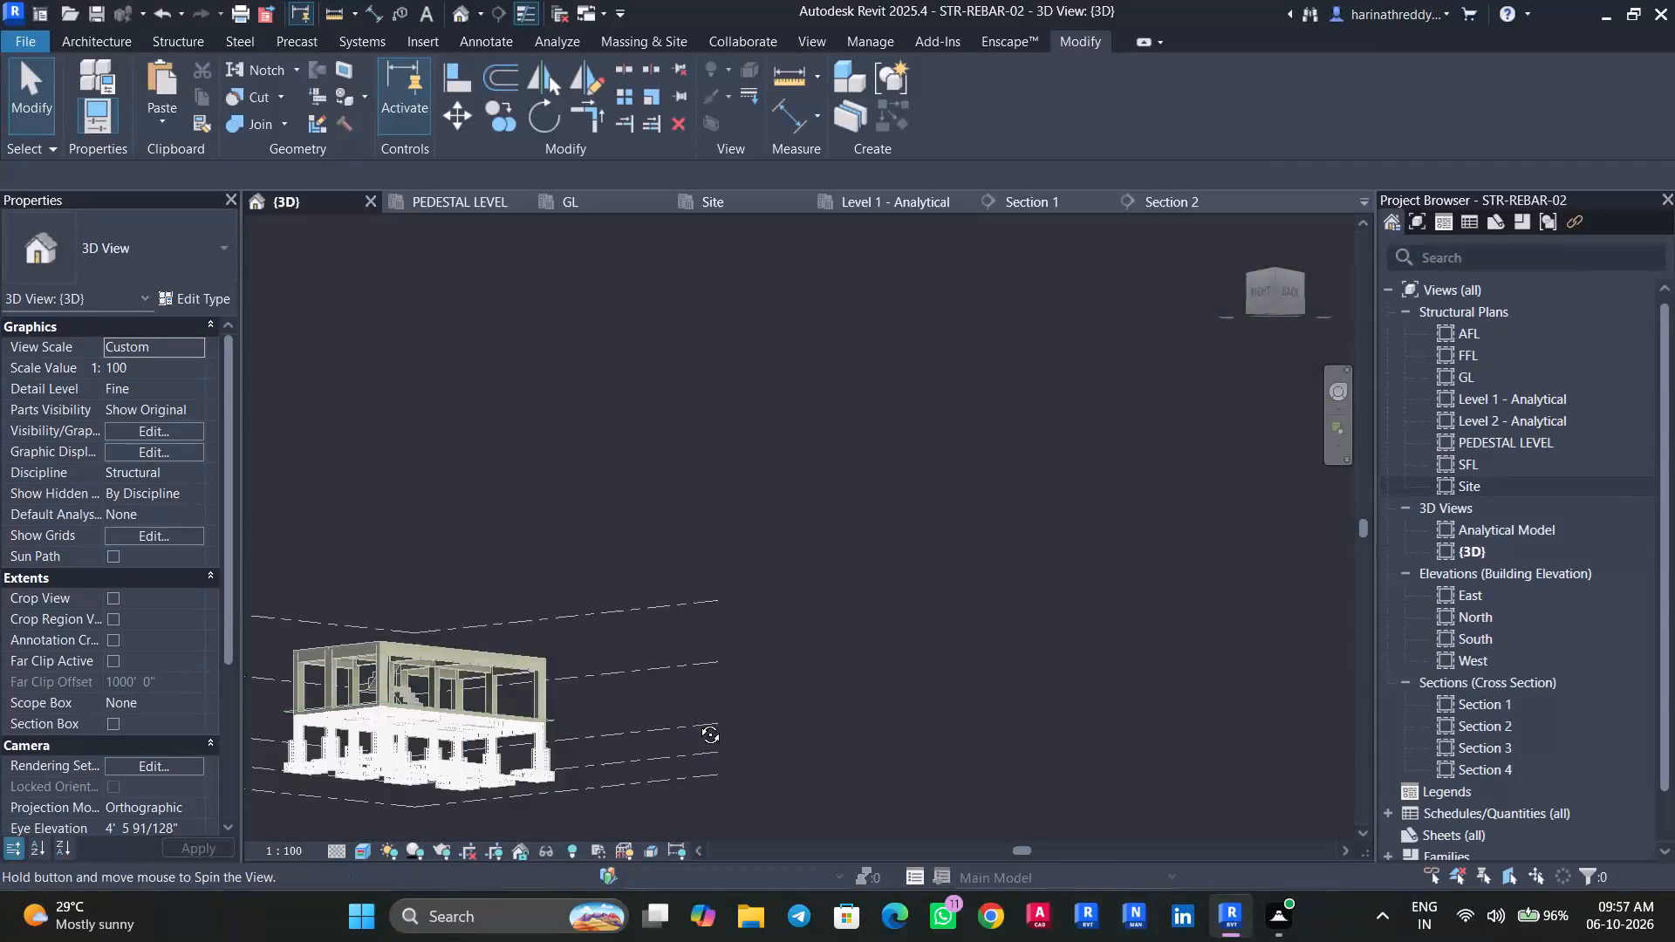
pyautogui.keyDown('shift'); pyautogui.moveTo(697, 721); pyautogui.dragTo(880, 794, button='middle'); pyautogui.keyUp('shift')
pyautogui.scroll(6, 194, 701)
pyautogui.scroll(5, 691, 703)
pyautogui.keyDown('shift'); pyautogui.moveTo(691, 707); pyautogui.dragTo(783, 712, button='middle'); pyautogui.keyUp('shift')
pyautogui.moveTo(721, 715); pyautogui.dragTo(1134, 597, button='middle')
pyautogui.moveTo(931, 659); pyautogui.dragTo(1117, 606, button='middle')
pyautogui.scroll(10, 563, 586)
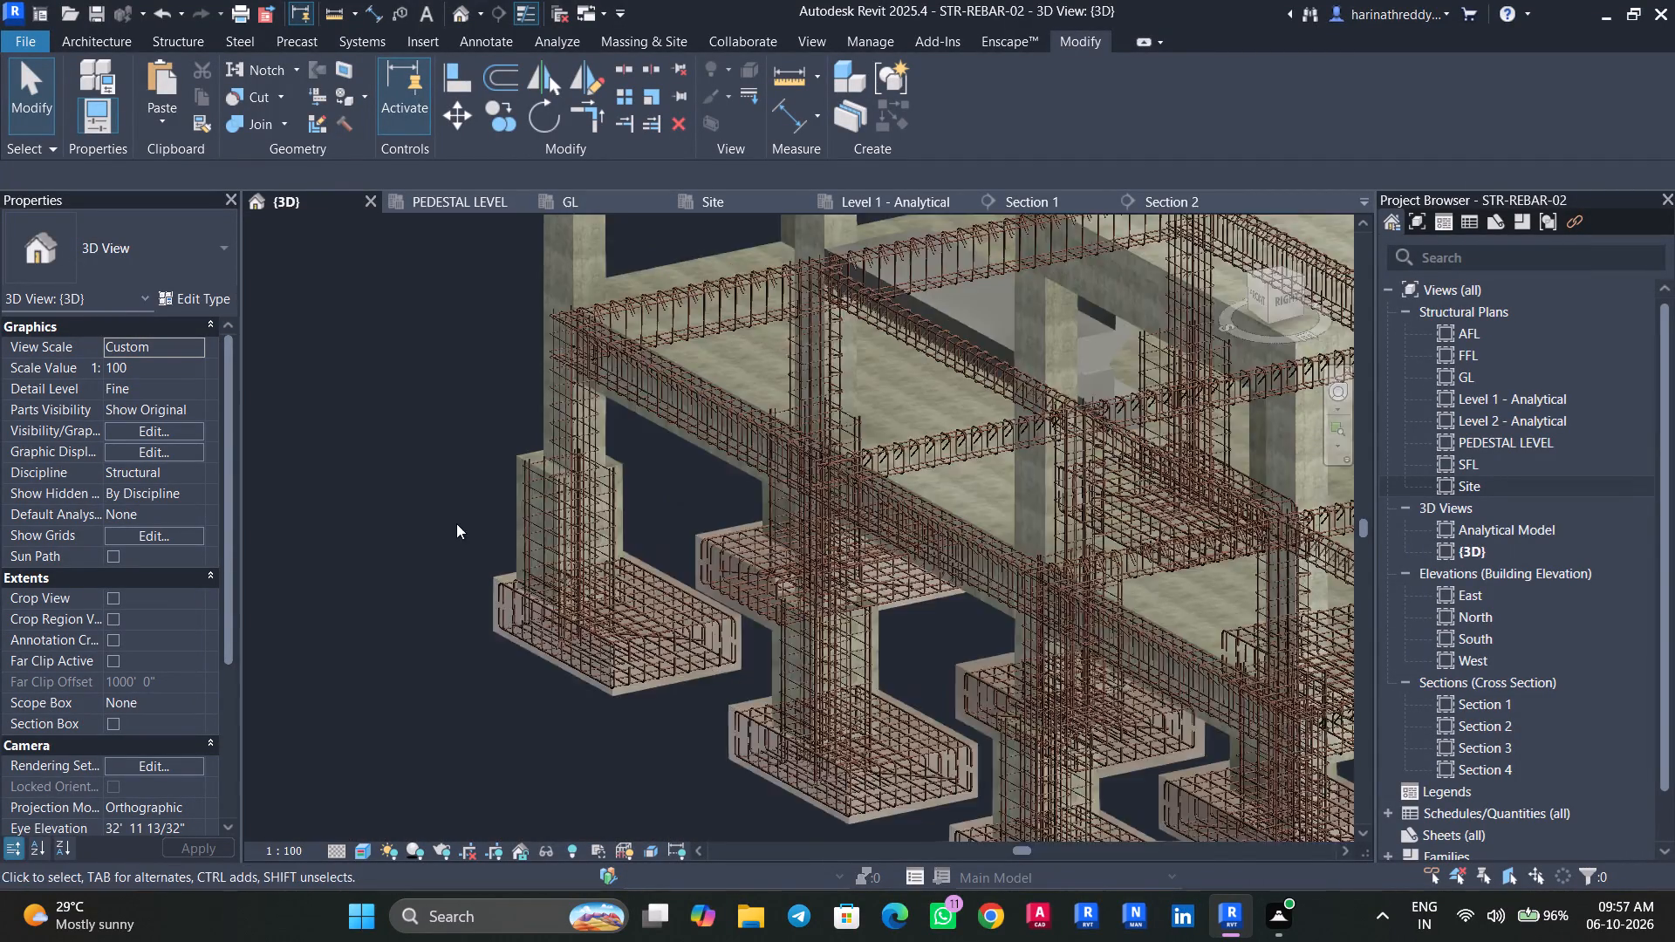
# Examine the rebar cages of the corner column's 24"X24" pedestal and its 1800 x 1200 x 450mm footing.
pyautogui.scroll(3, 456, 523)
pyautogui.moveTo(447, 509); pyautogui.dragTo(371, 631, button='middle')
pyautogui.scroll(12, 496, 642)
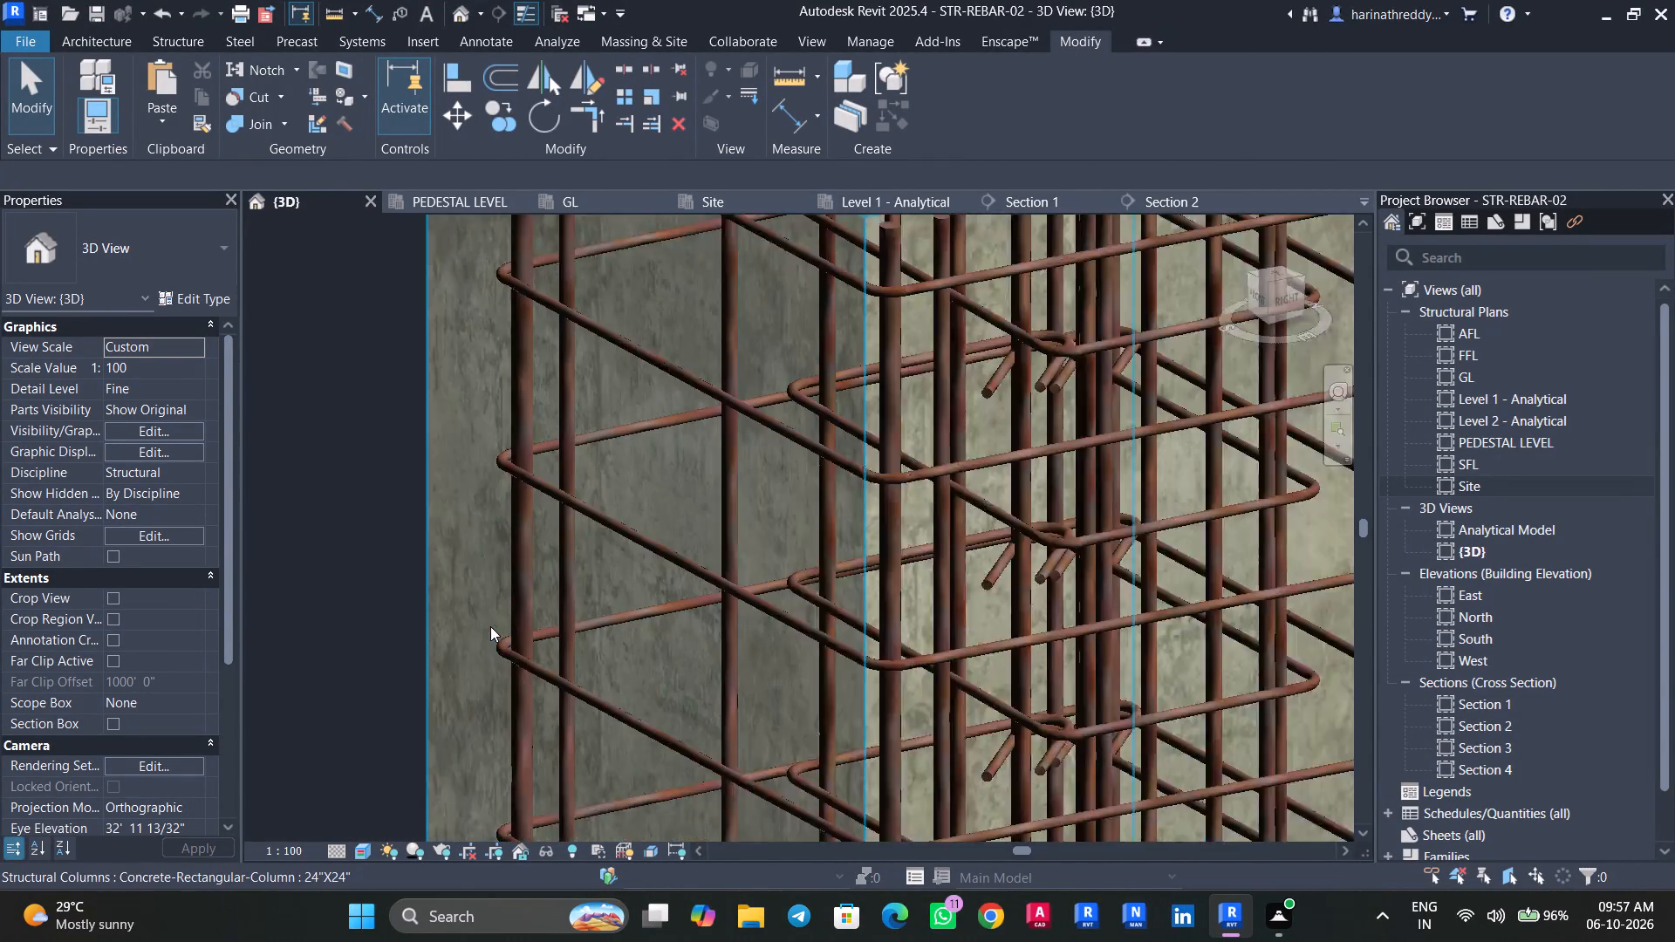
pyautogui.scroll(2, 490, 626)
pyautogui.scroll(-1, 490, 626)
pyautogui.scroll(-4, 605, 609)
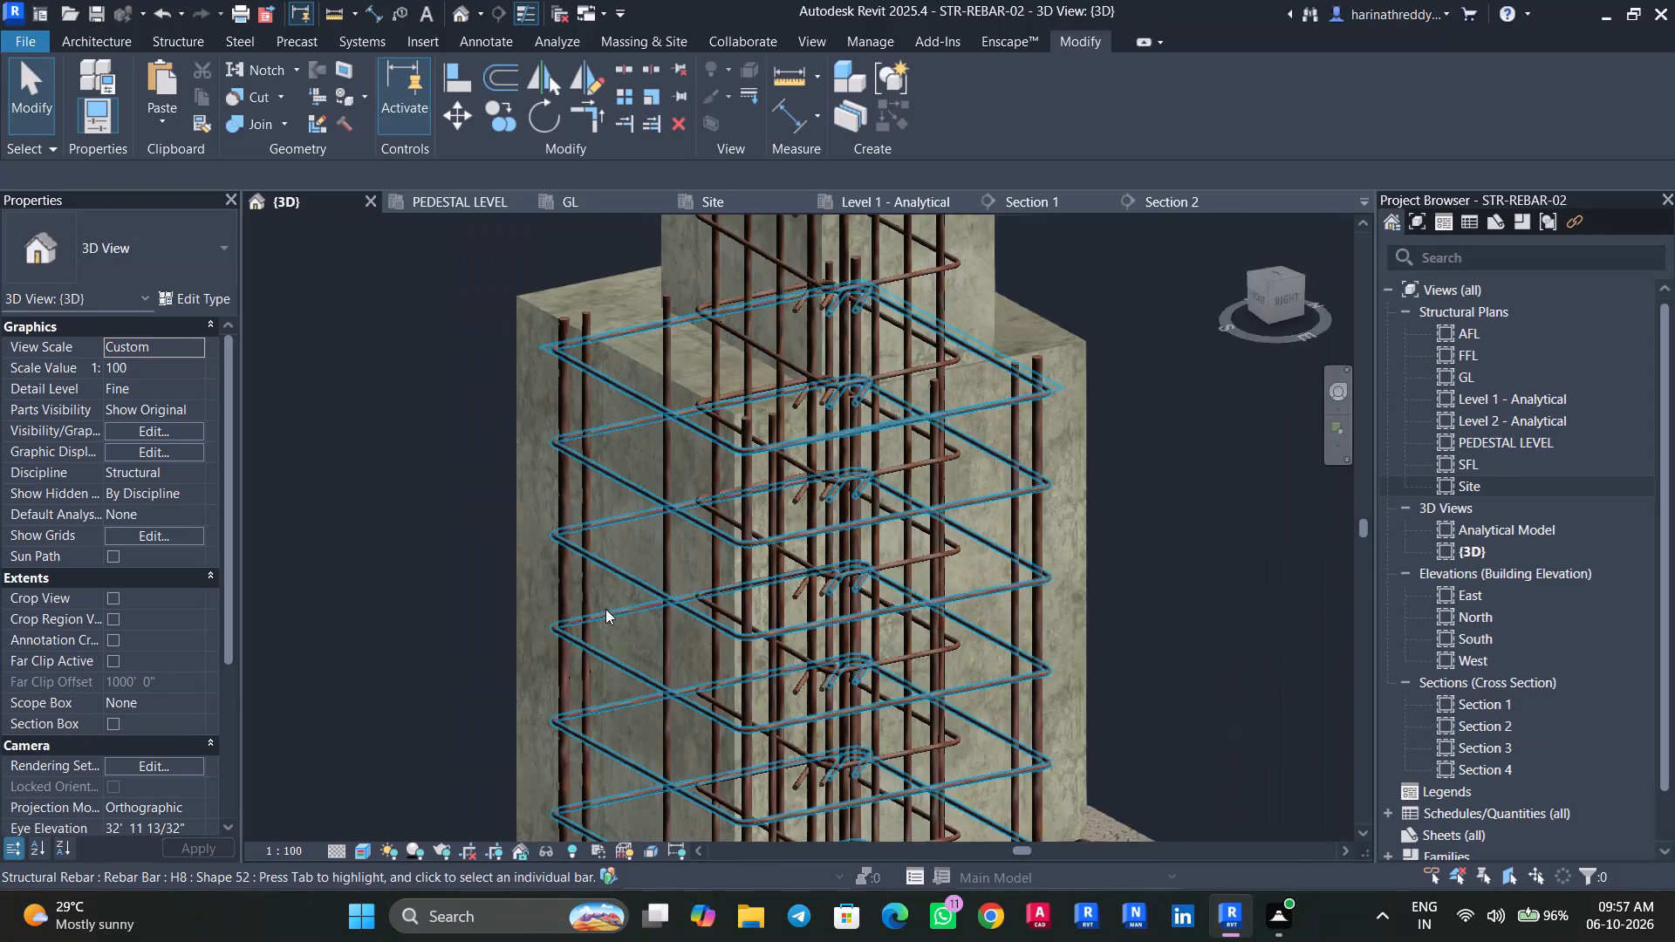
pyautogui.scroll(-13, 605, 609)
pyautogui.keyDown('shift'); pyautogui.moveTo(443, 637); pyautogui.dragTo(523, 727, button='middle'); pyautogui.keyUp('shift')
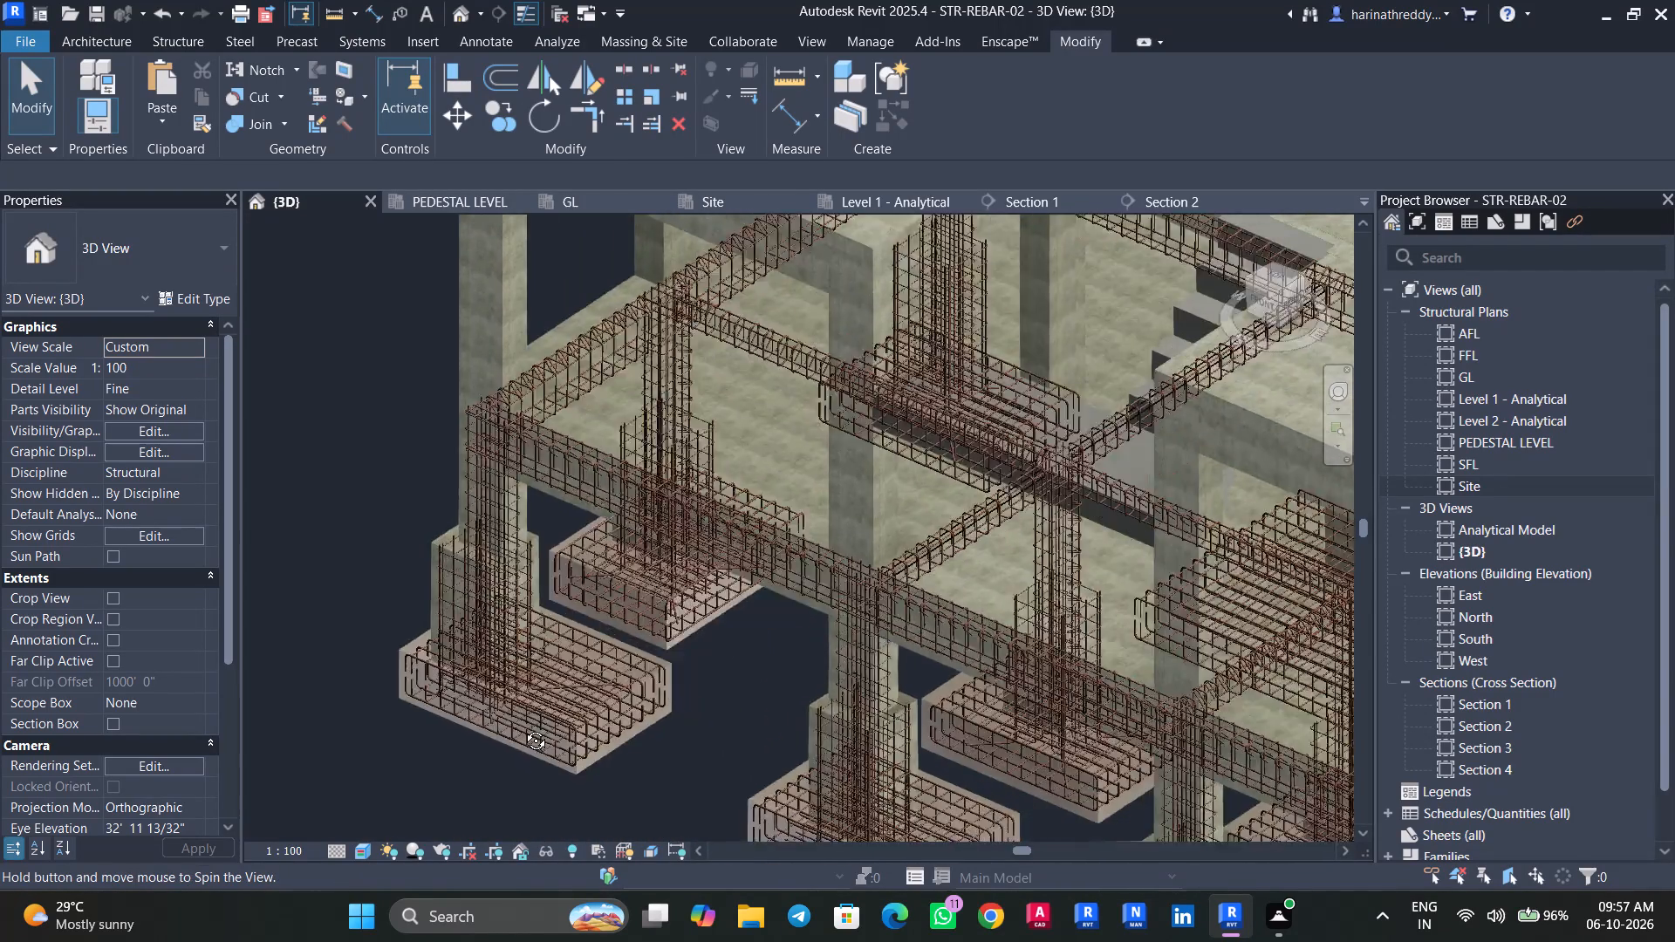
pyautogui.keyDown('shift'); pyautogui.moveTo(523, 727); pyautogui.dragTo(920, 625, button='middle'); pyautogui.keyUp('shift')
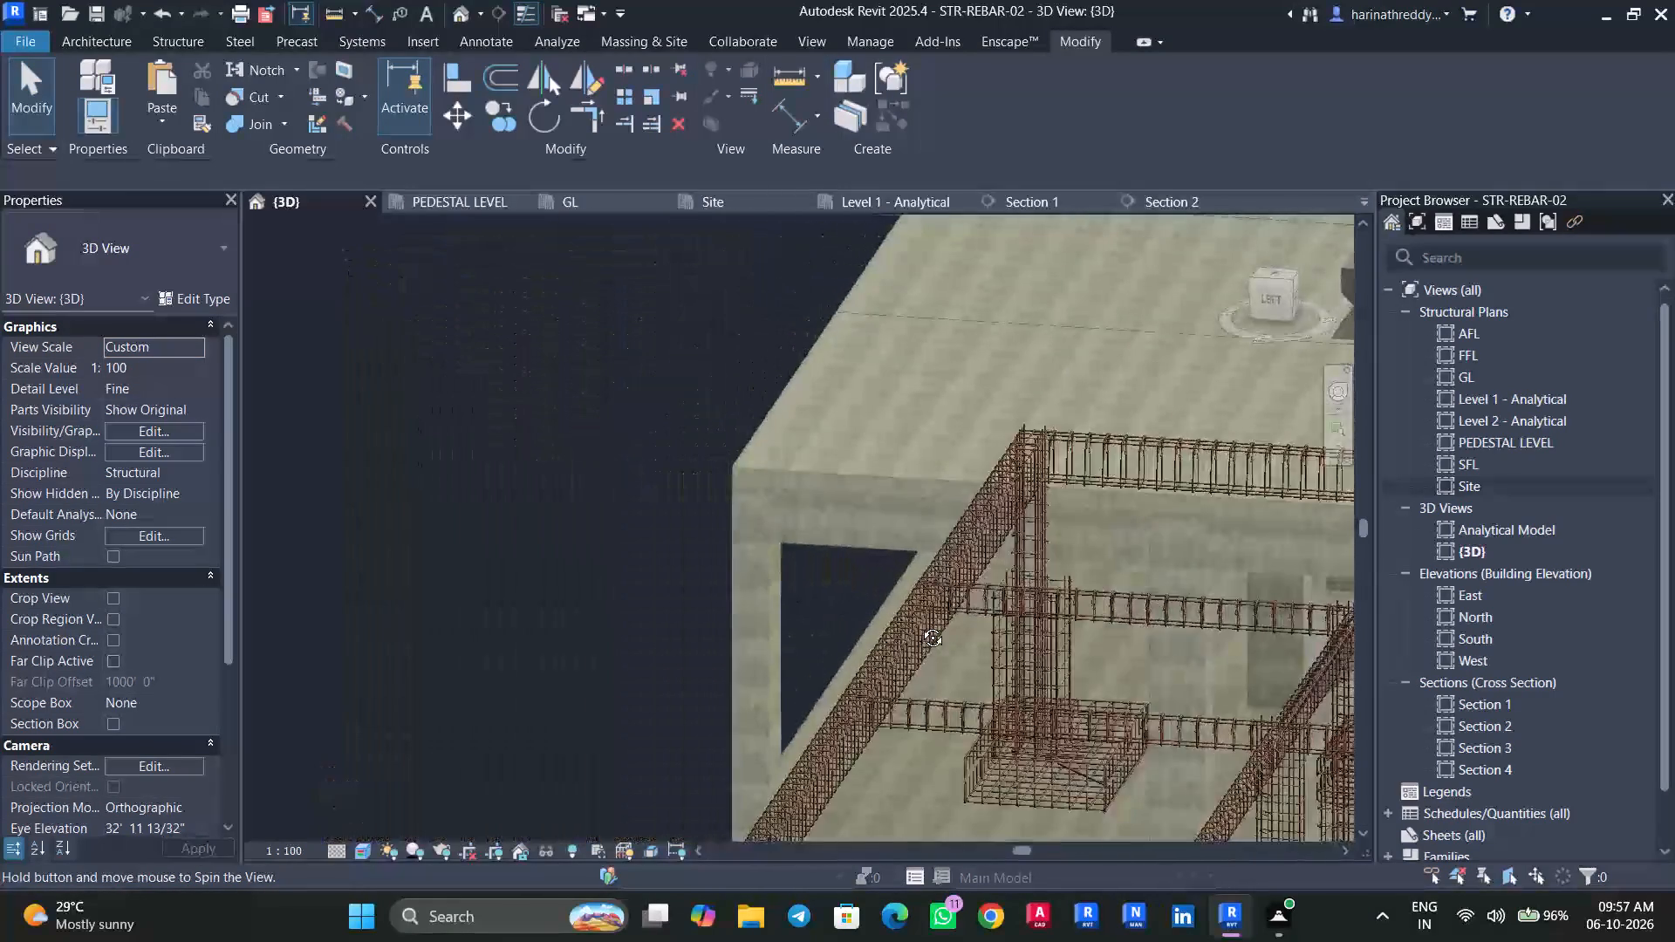
pyautogui.keyDown('shift'); pyautogui.moveTo(920, 625); pyautogui.dragTo(475, 714, button='middle'); pyautogui.keyUp('shift')
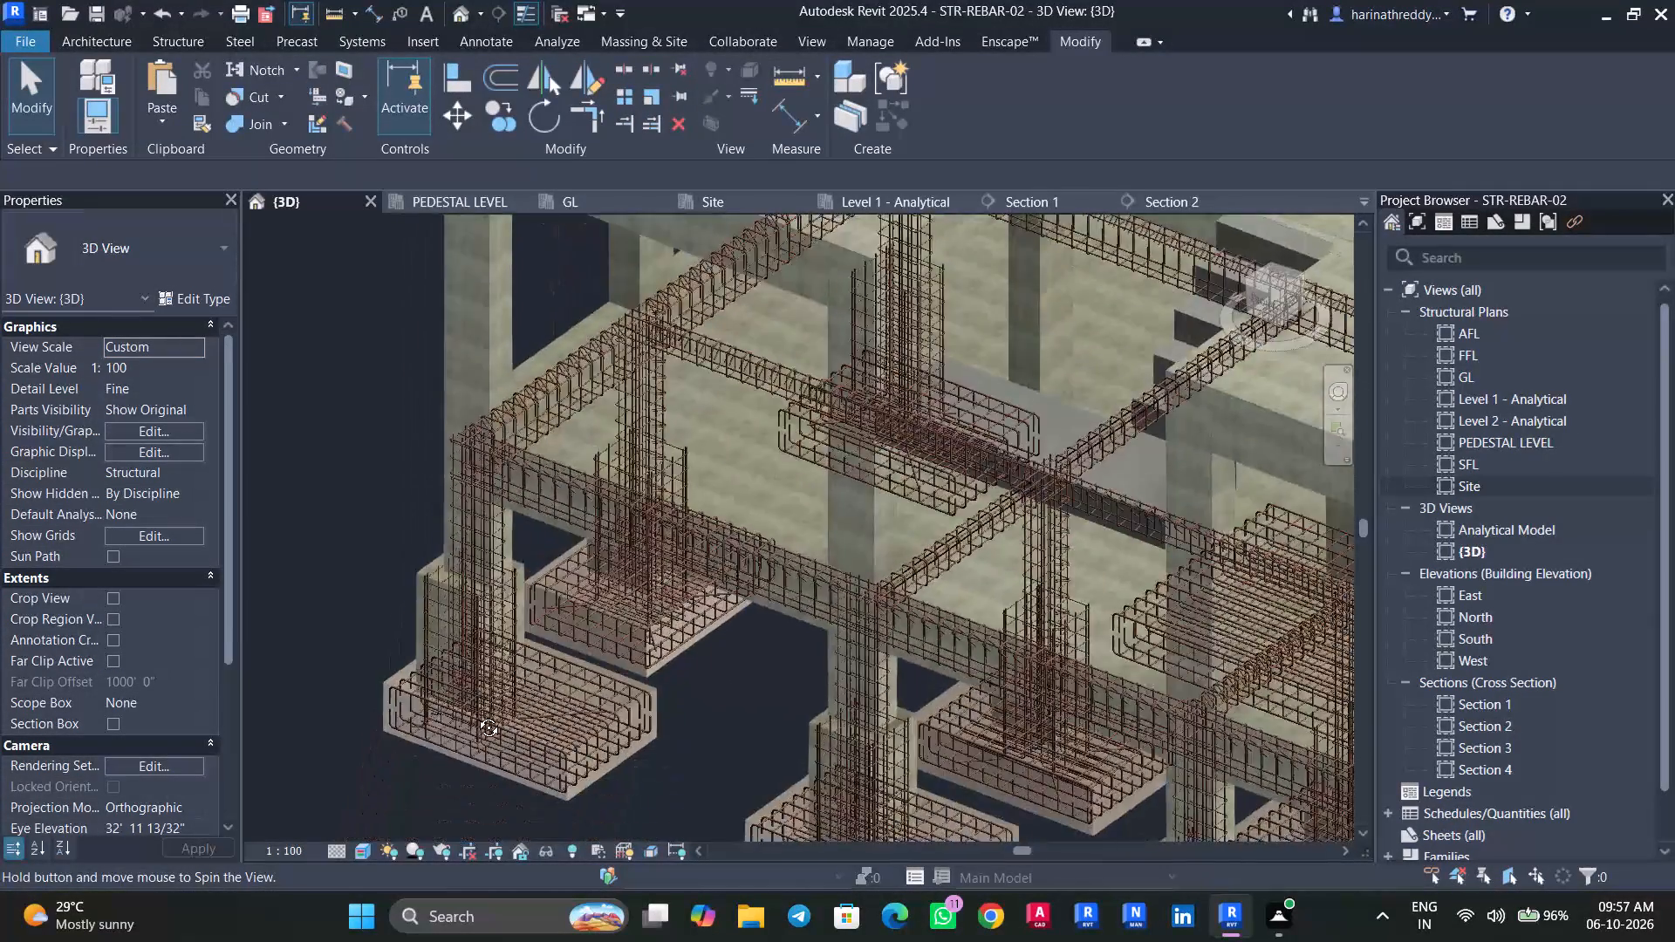
pyautogui.keyDown('shift'); pyautogui.moveTo(475, 714); pyautogui.dragTo(468, 674, button='middle'); pyautogui.keyUp('shift')
pyautogui.scroll(1, 585, 761)
pyautogui.scroll(-1, 585, 761)
pyautogui.scroll(8, 585, 761)
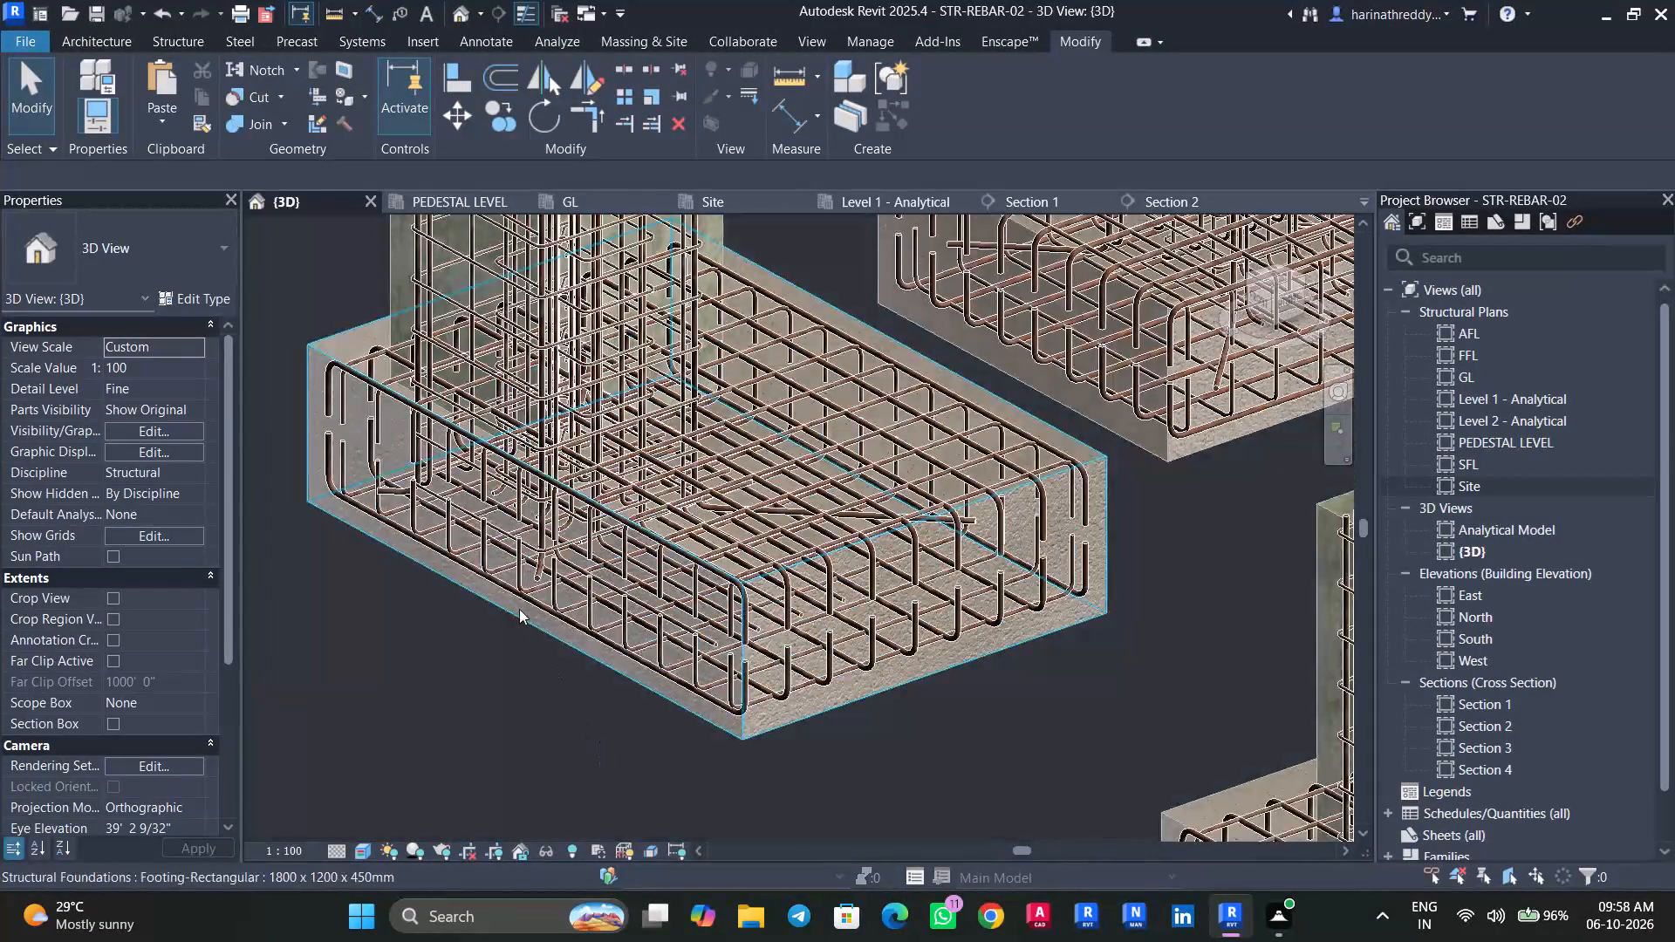
pyautogui.scroll(4, 536, 558)
pyautogui.click(538, 590)
pyautogui.scroll(-5, 538, 590)
pyautogui.press('Escape')
pyautogui.press('Escape')
pyautogui.press('Escape')
pyautogui.scroll(-12, 416, 660)
pyautogui.scroll(1, 416, 660)
pyautogui.scroll(-4, 416, 660)
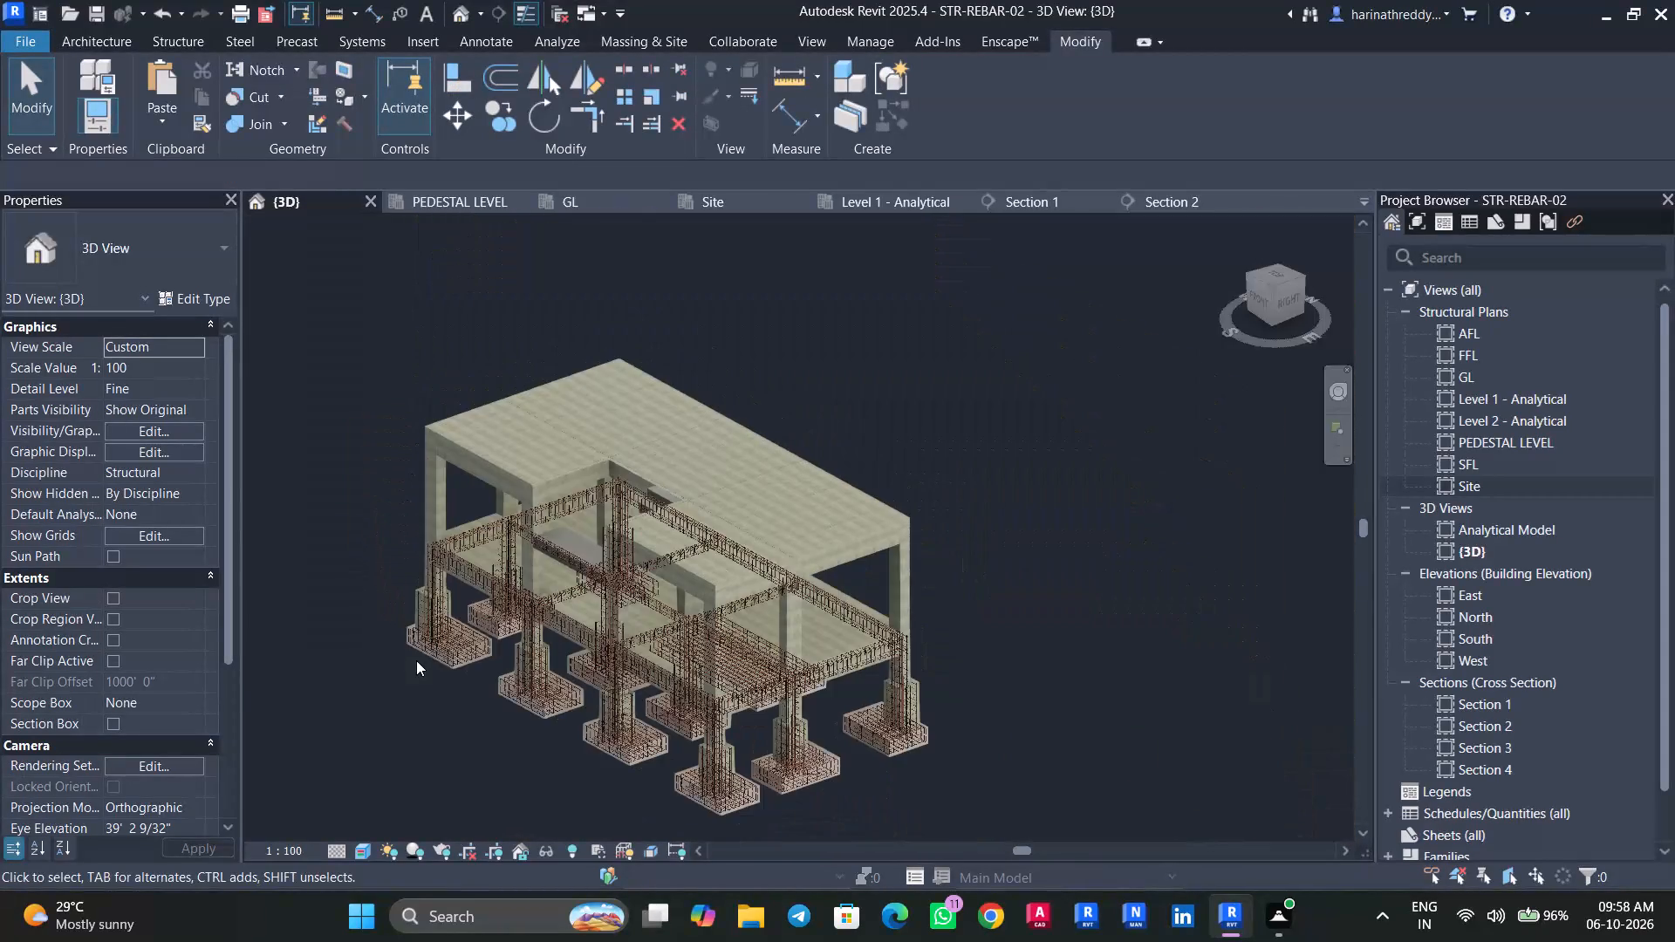
pyautogui.keyDown('shift'); pyautogui.moveTo(441, 747); pyautogui.dragTo(494, 744, button='middle'); pyautogui.keyUp('shift')
pyautogui.moveTo(502, 745); pyautogui.dragTo(553, 674, button='middle')
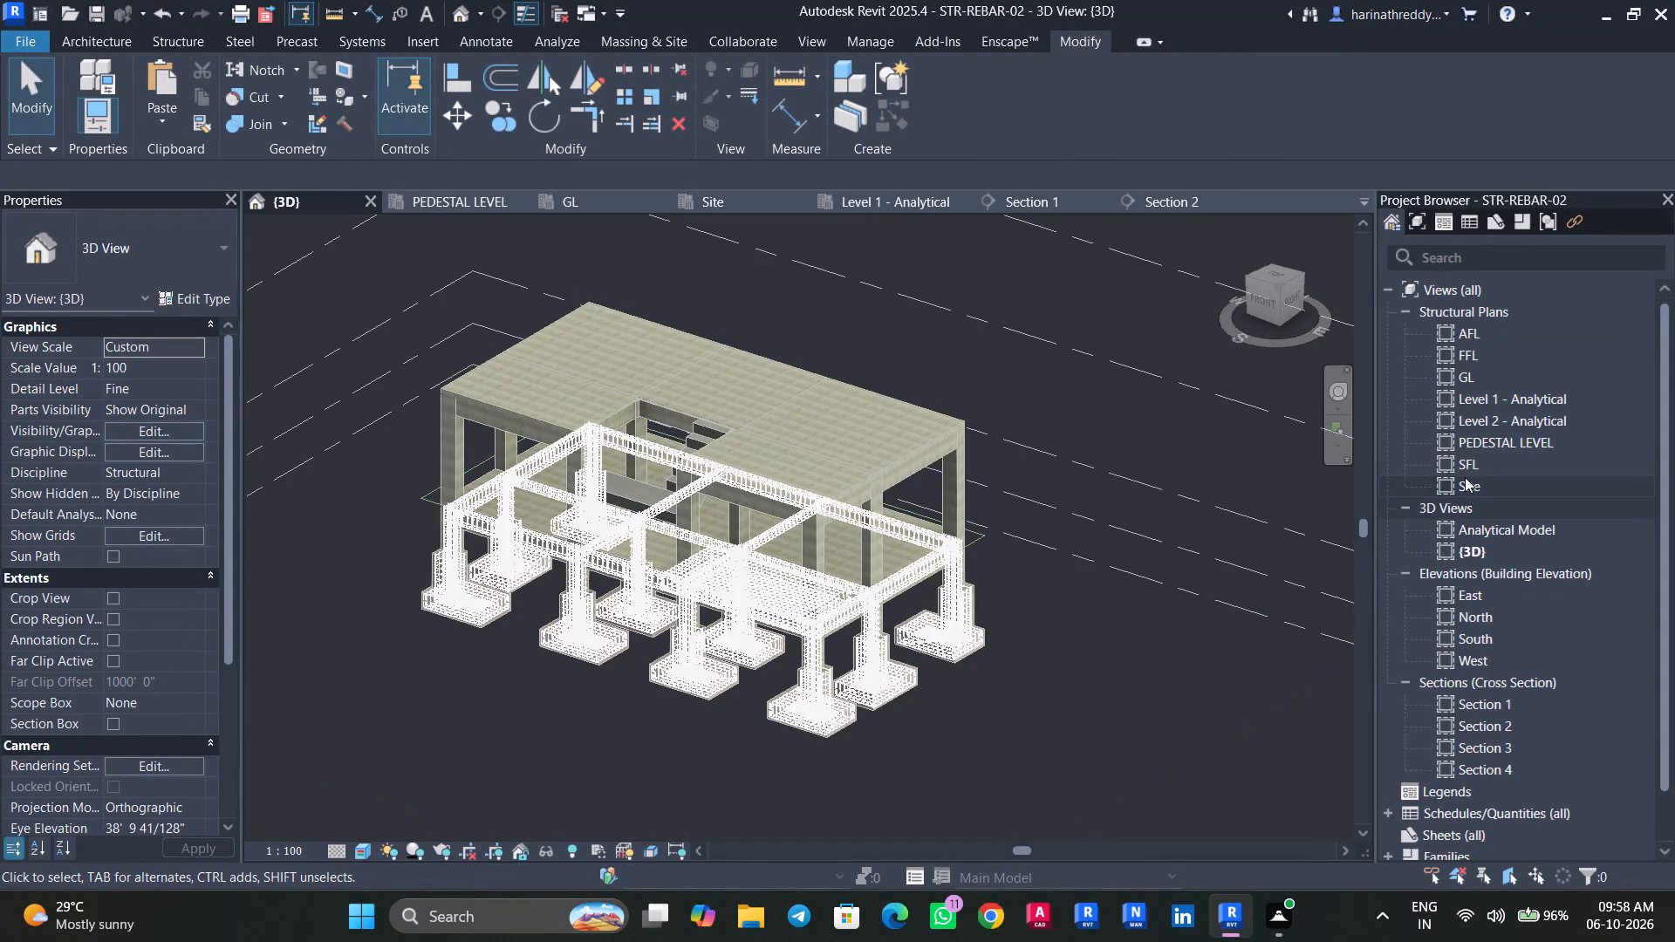
# Review the GL and FFL structural plans, checking the stair and its surrounding beams on the FFL plan.
pyautogui.doubleClick(1481, 378)
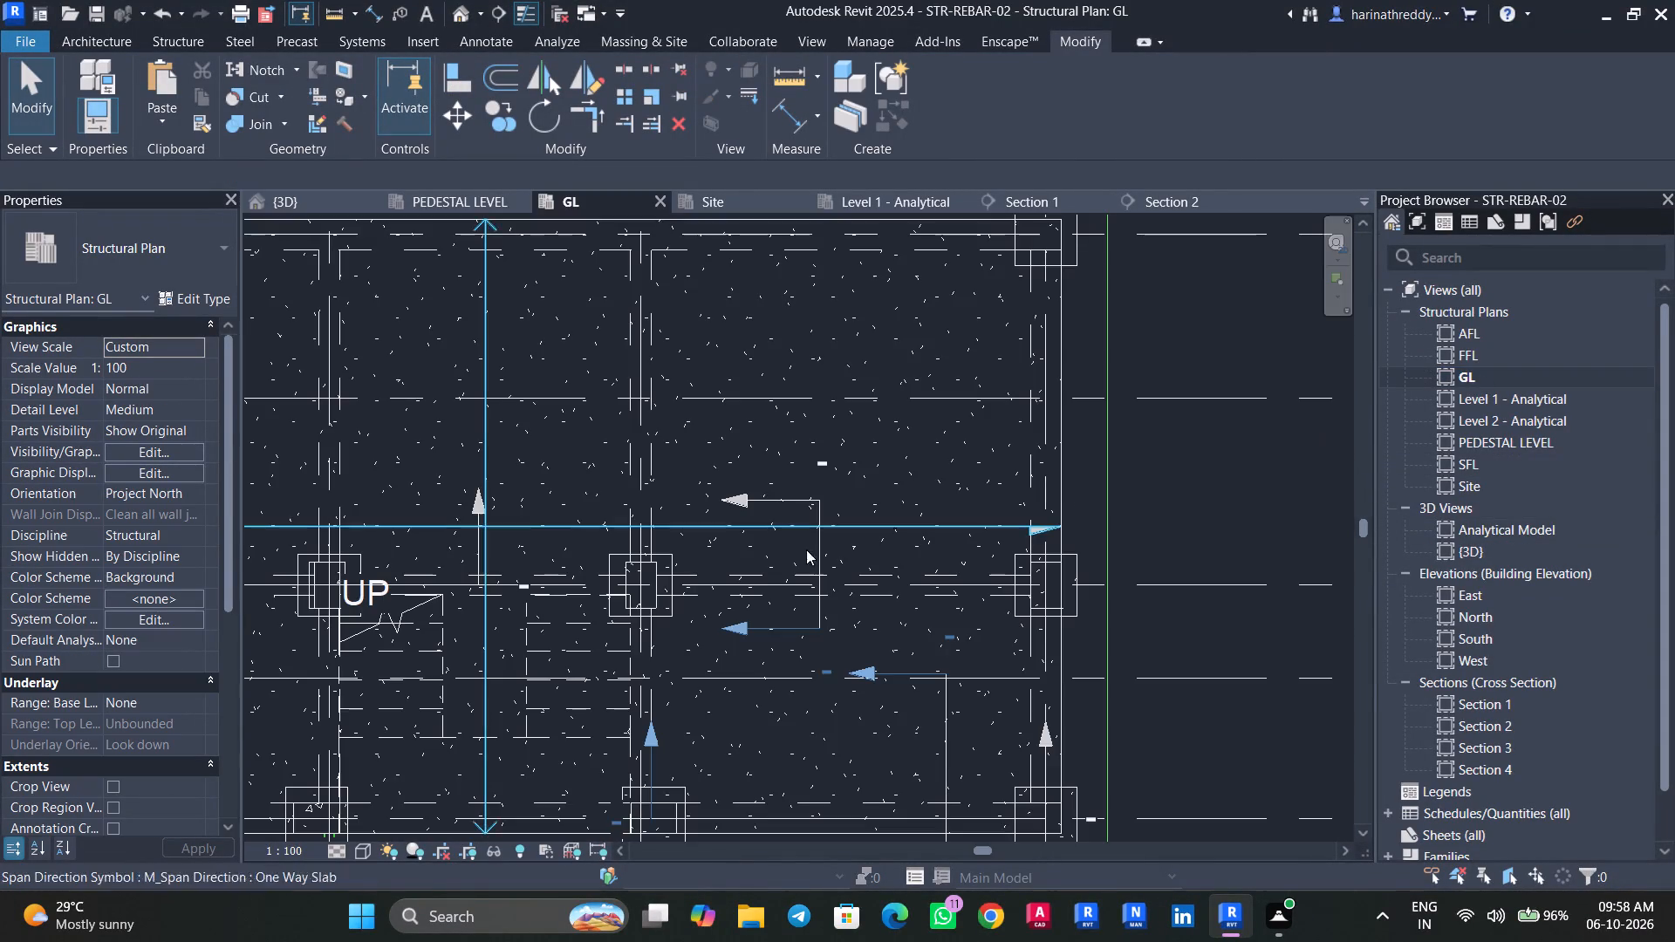
pyautogui.scroll(-4, 847, 459)
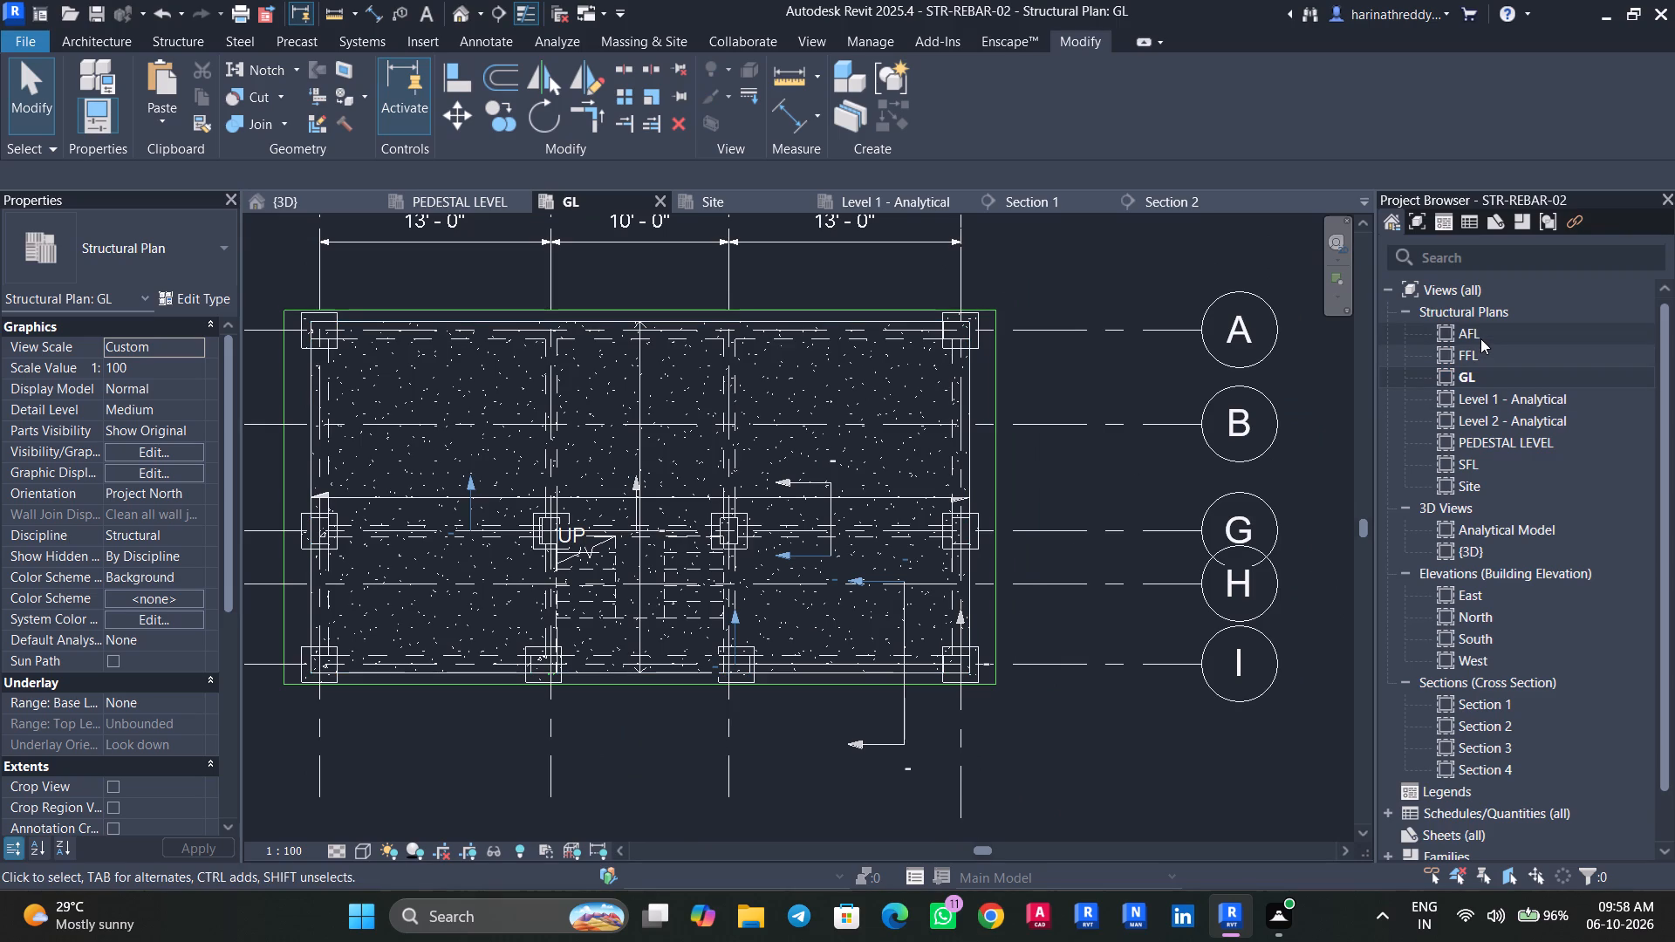
pyautogui.doubleClick(1492, 354)
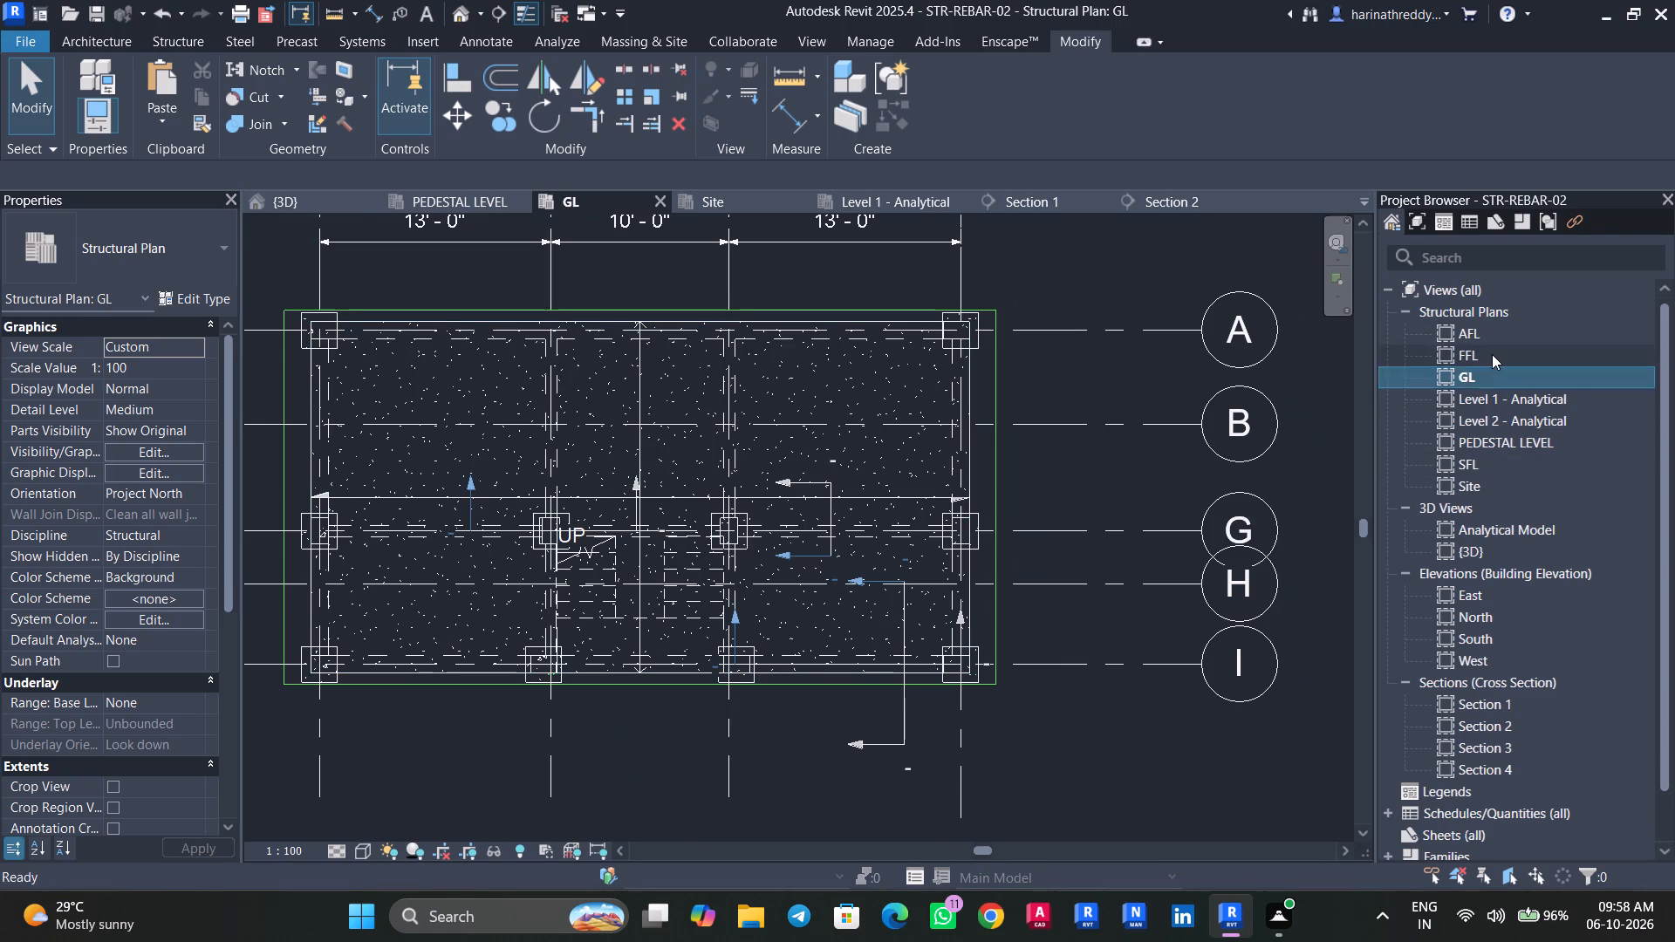
pyautogui.scroll(-5, 1067, 694)
pyautogui.moveTo(1134, 713); pyautogui.dragTo(1120, 721, button='middle')
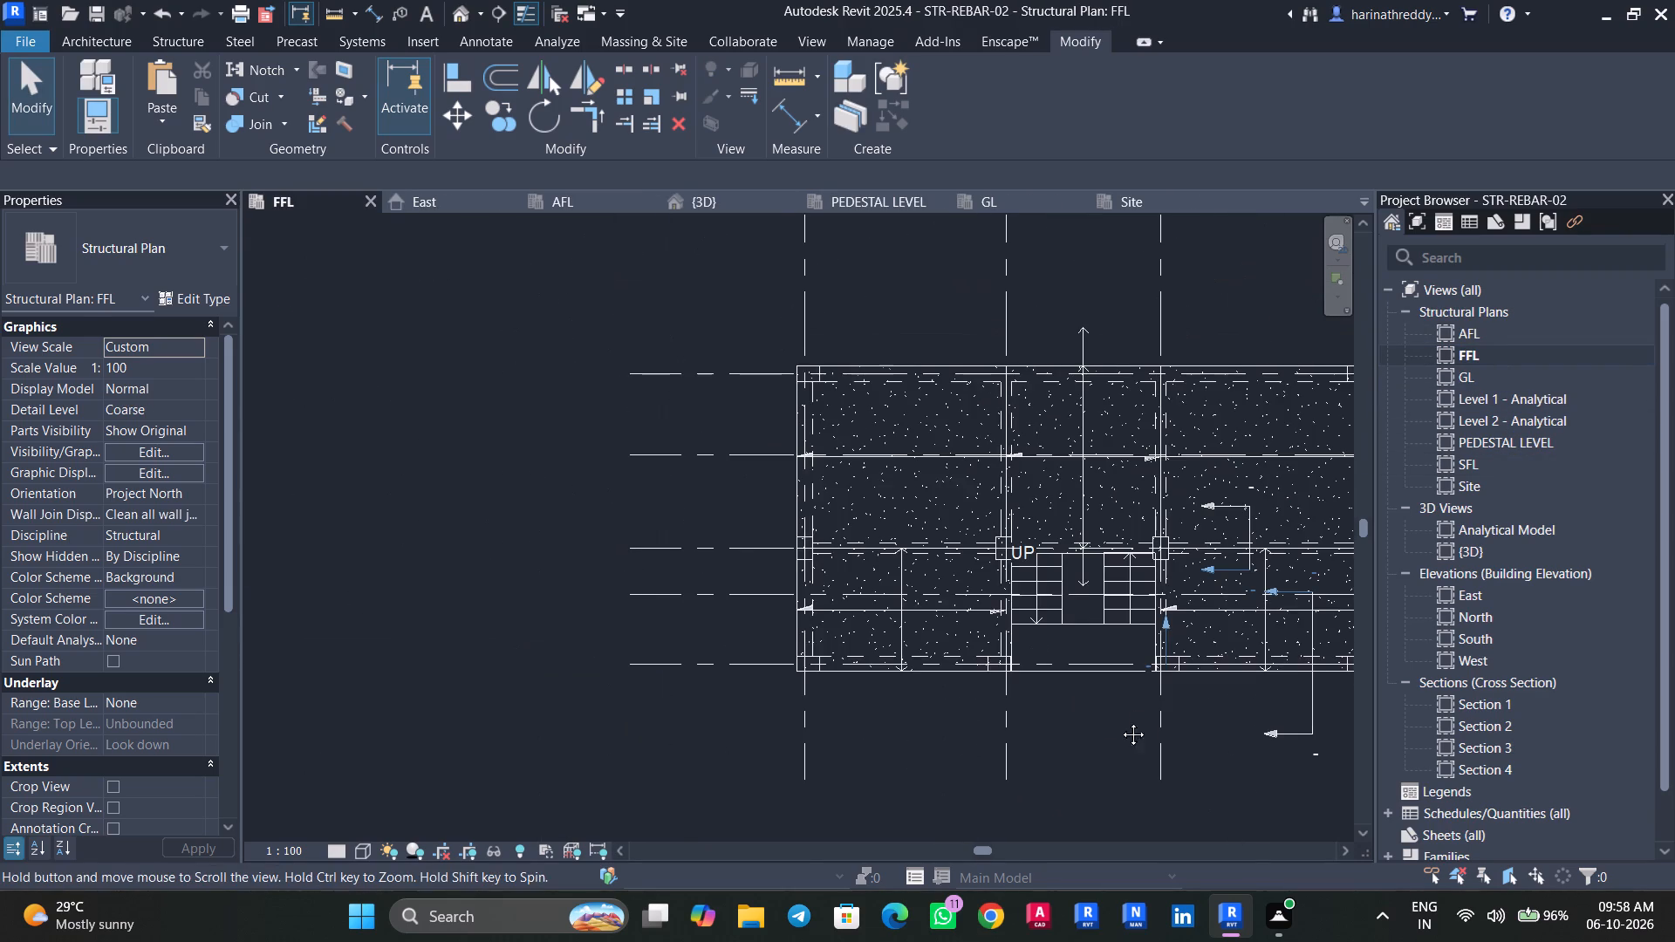
pyautogui.moveTo(1120, 721); pyautogui.dragTo(1071, 743, button='middle')
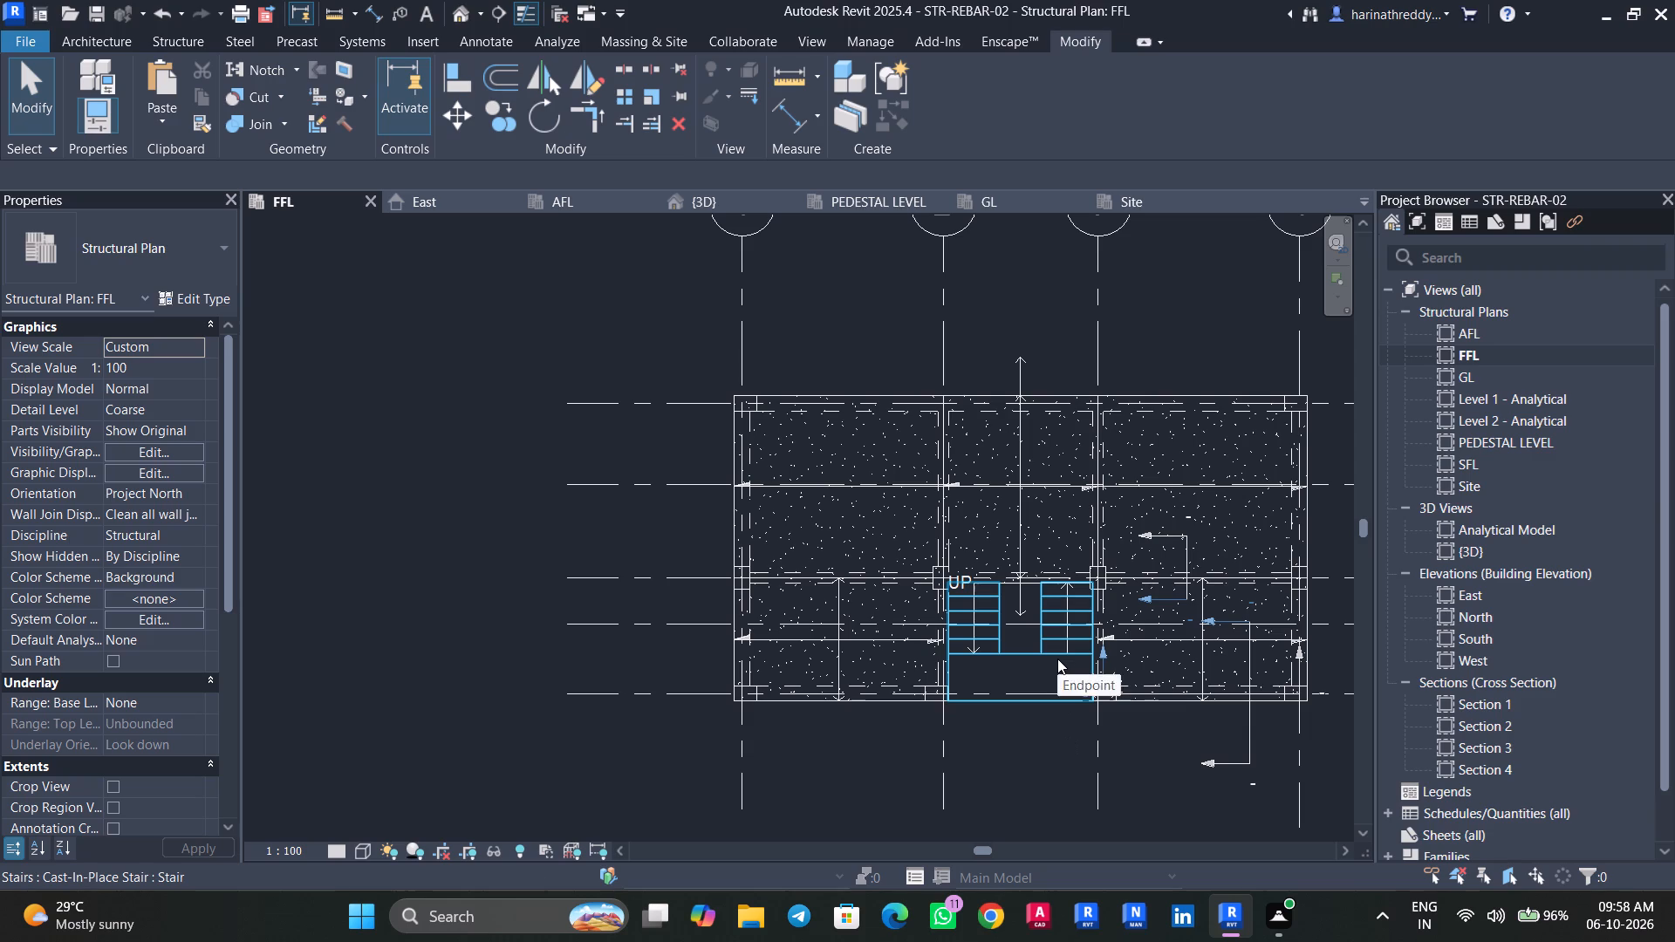
pyautogui.press('Tab')
pyautogui.press('Tab')
pyautogui.press('Tab')
pyautogui.press('Tab')
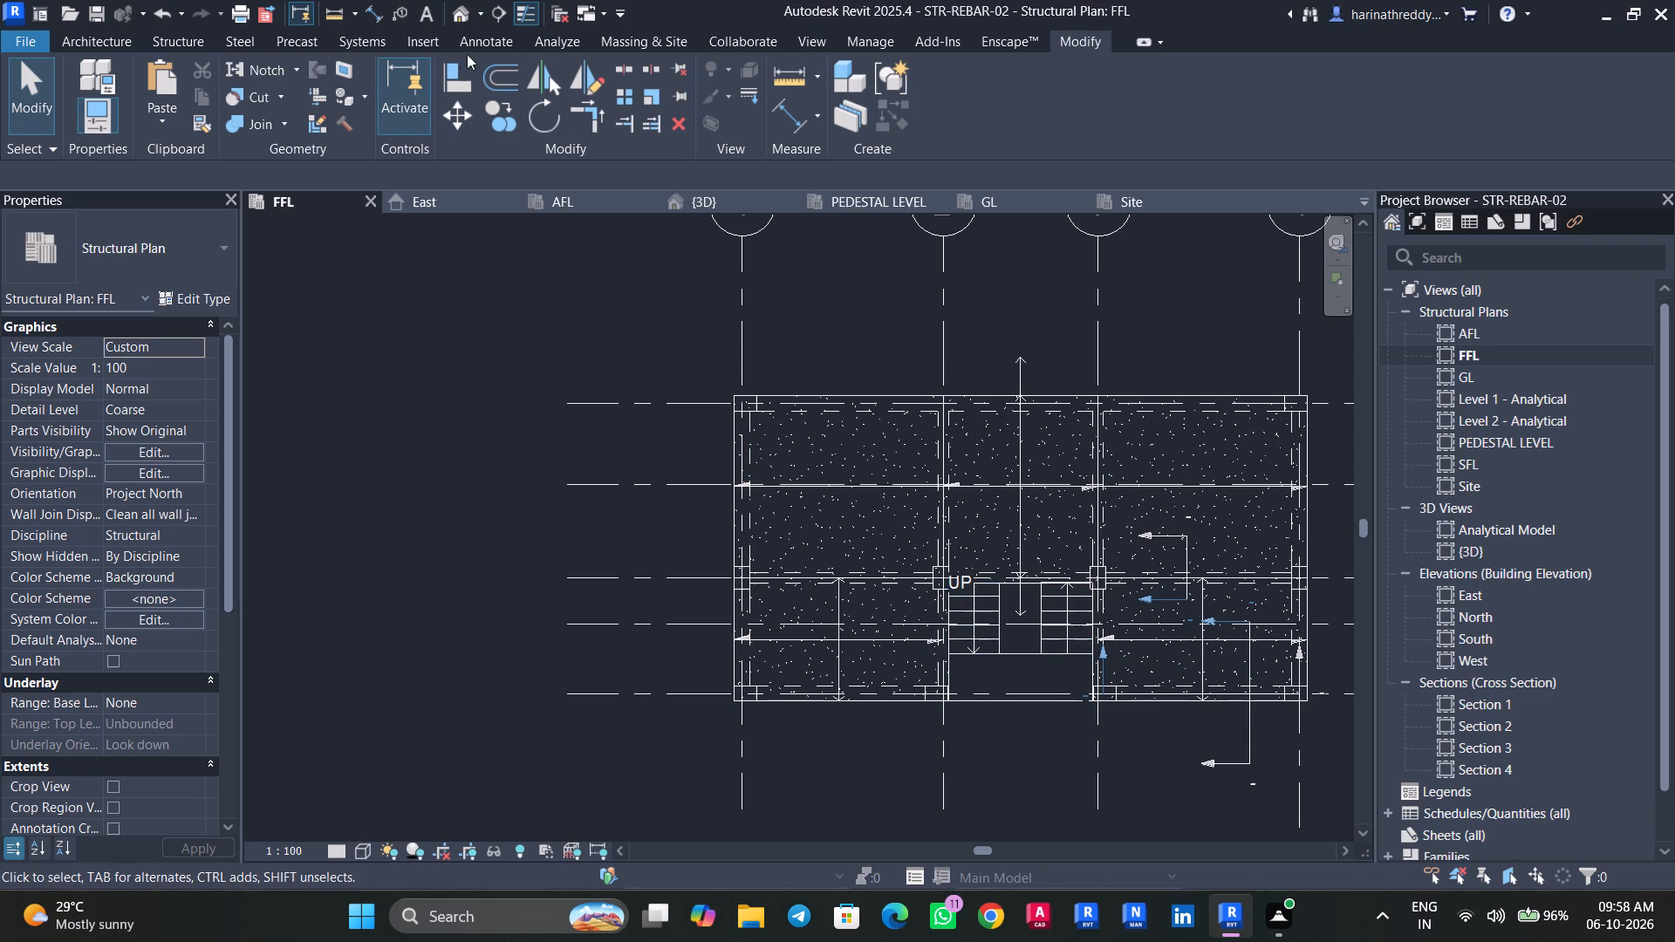
# Inspect the cast-in-place monolithic stair between GL and FFL in the 3D view and delete it.
pyautogui.click(464, 13)
pyautogui.scroll(4, 649, 478)
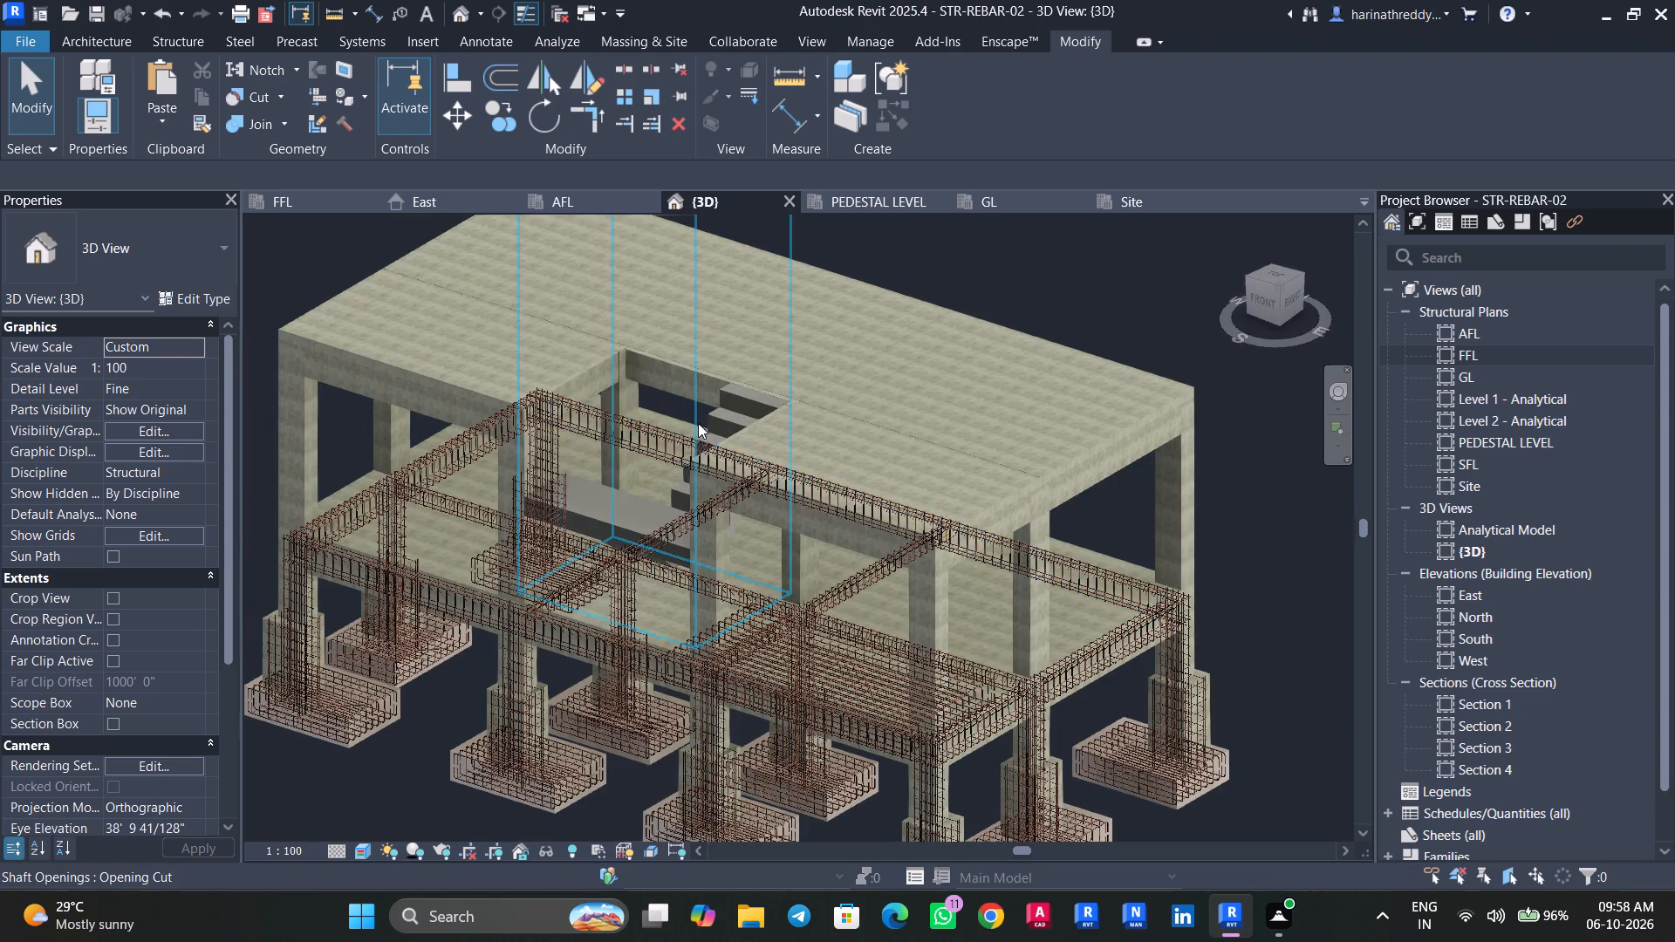
pyautogui.click(707, 421)
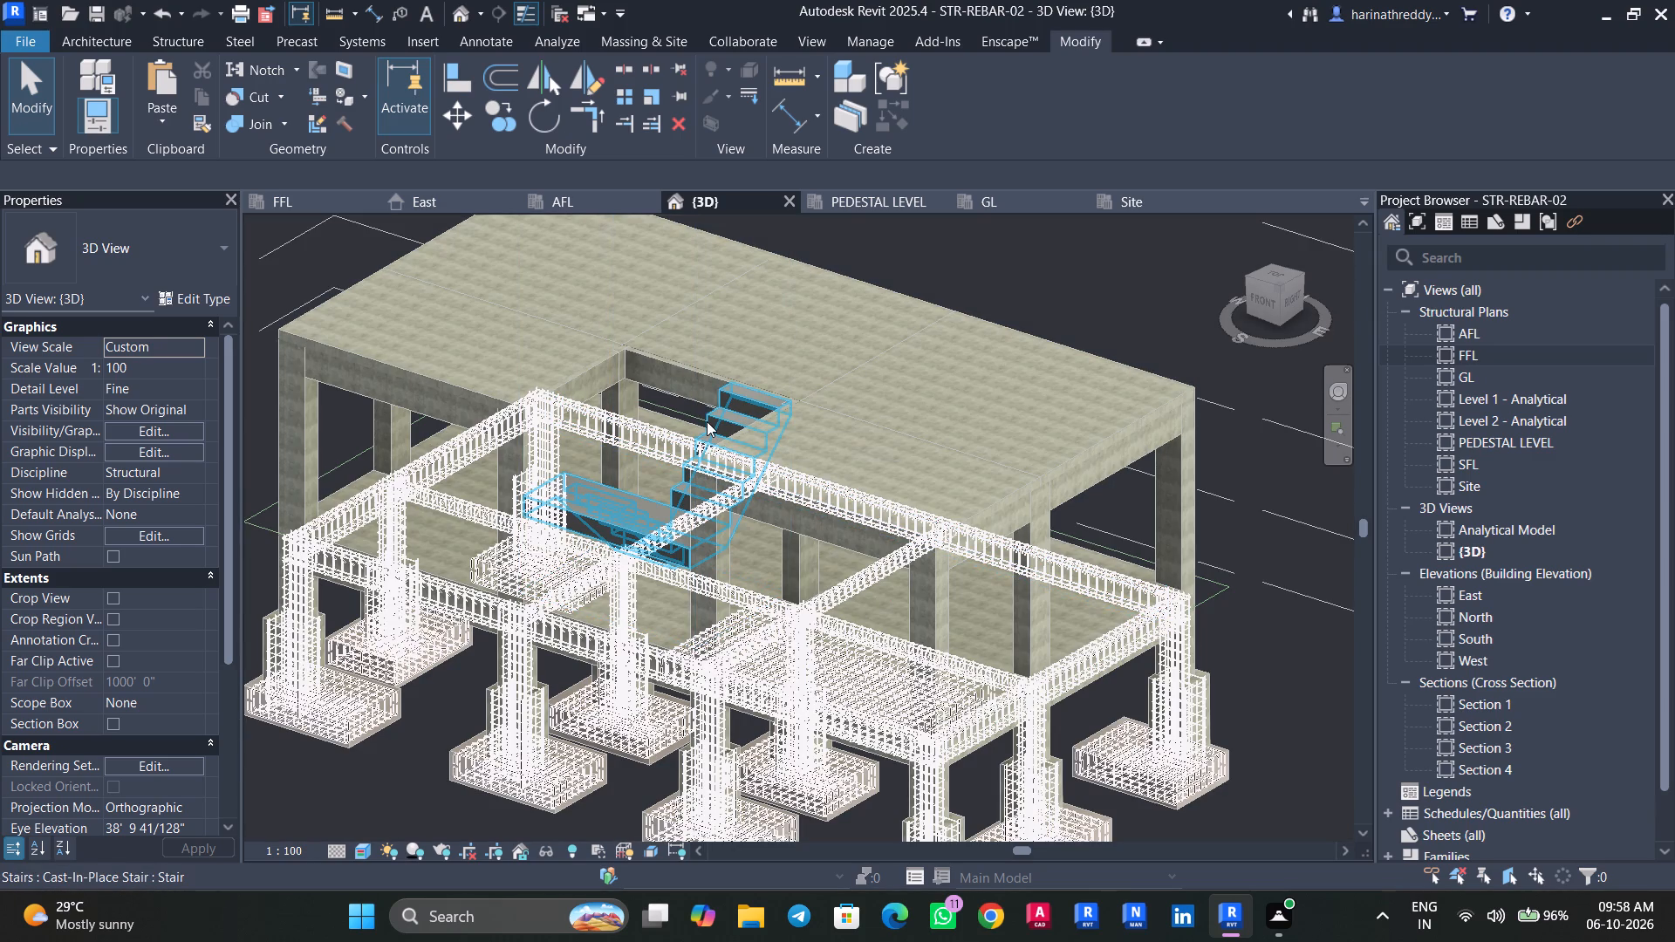
pyautogui.keyDown('shift'); pyautogui.scroll(1, 707, 421); pyautogui.keyUp('shift')
pyautogui.keyDown('shift'); pyautogui.moveTo(707, 421); pyautogui.dragTo(662, 612, button='middle'); pyautogui.keyUp('shift')
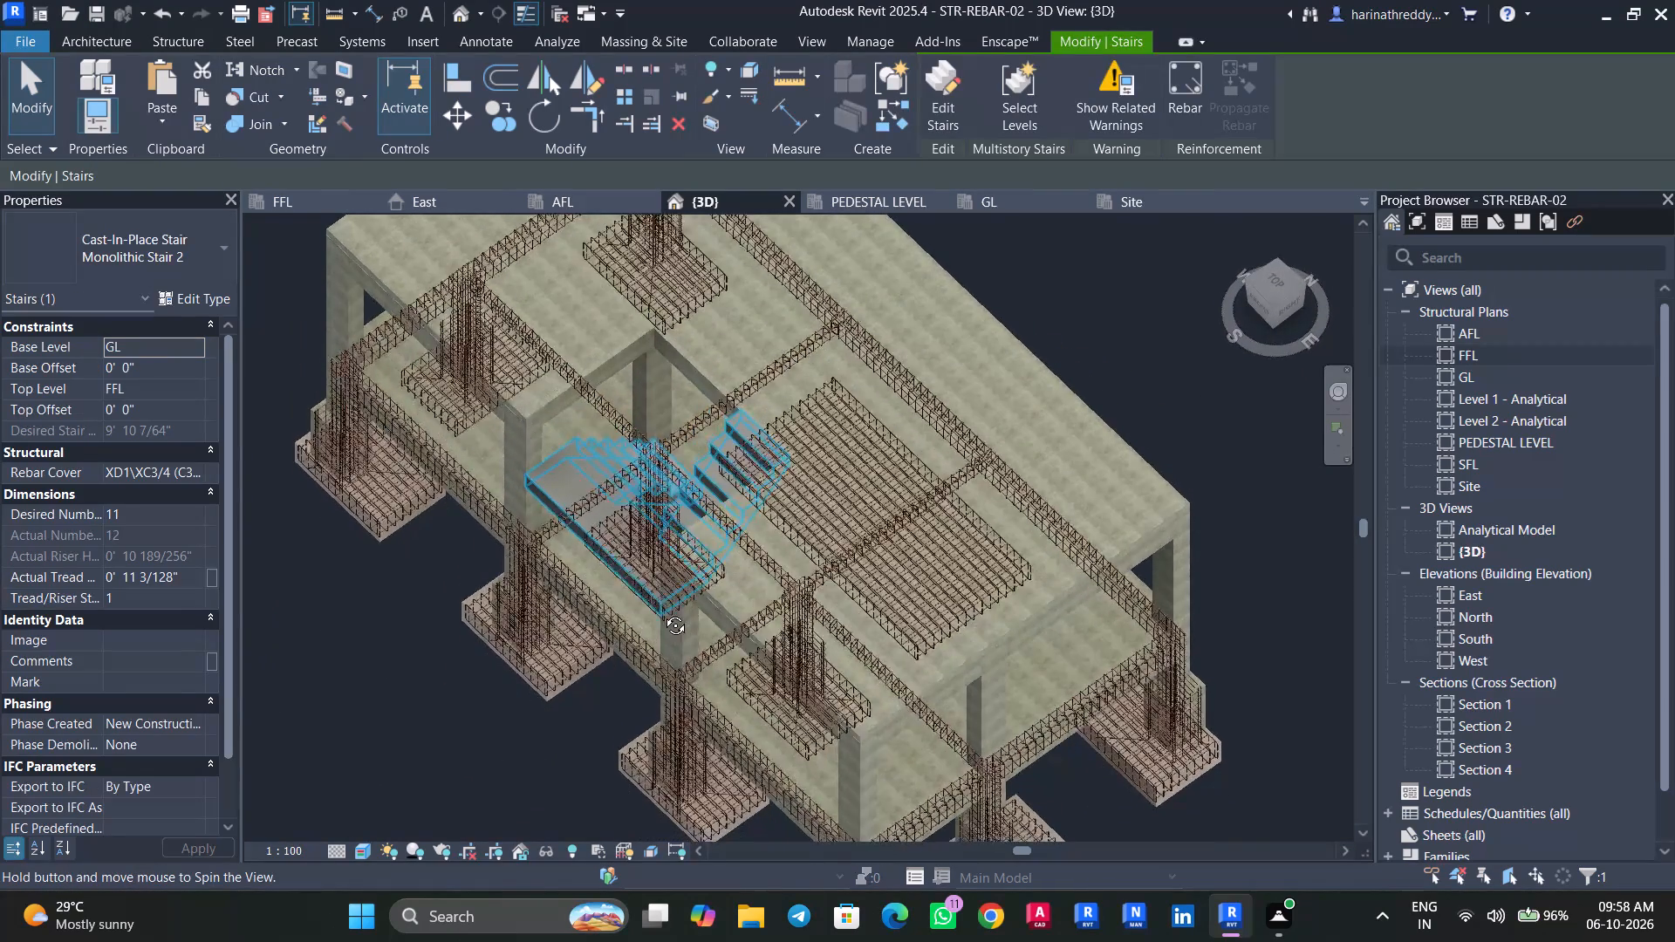
pyautogui.keyDown('shift'); pyautogui.moveTo(662, 612); pyautogui.dragTo(673, 648, button='middle'); pyautogui.keyUp('shift')
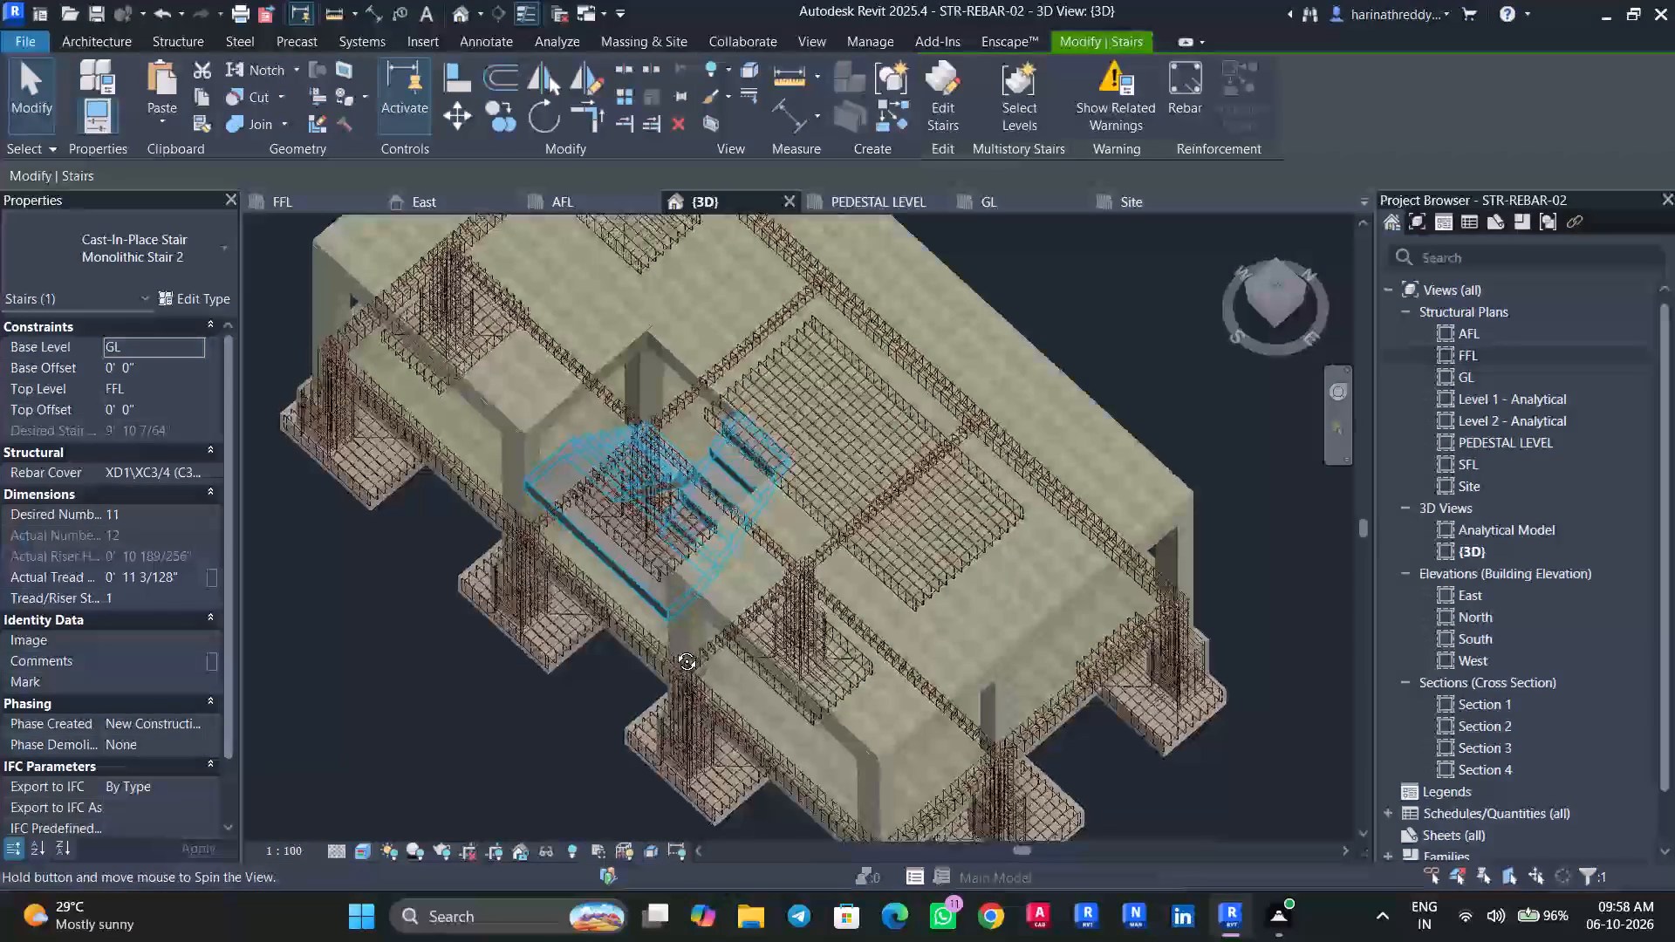
pyautogui.keyDown('shift'); pyautogui.moveTo(673, 648); pyautogui.dragTo(673, 647, button='middle'); pyautogui.keyUp('shift')
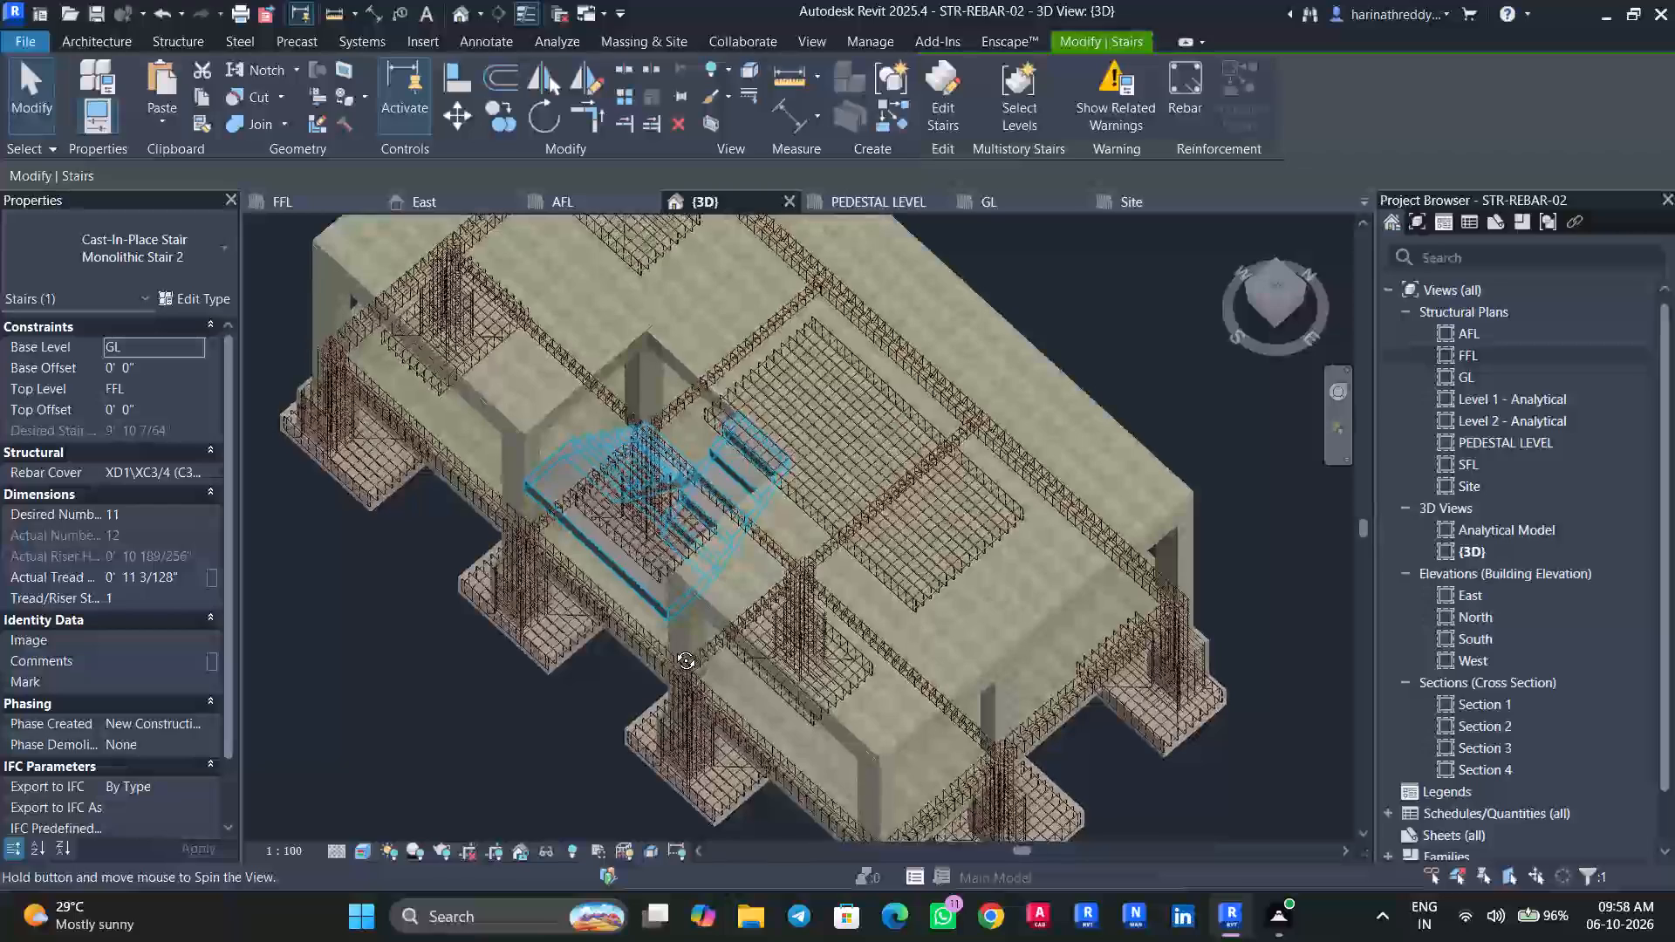
pyautogui.keyDown('shift'); pyautogui.moveTo(673, 647); pyautogui.dragTo(788, 480, button='middle'); pyautogui.keyUp('shift')
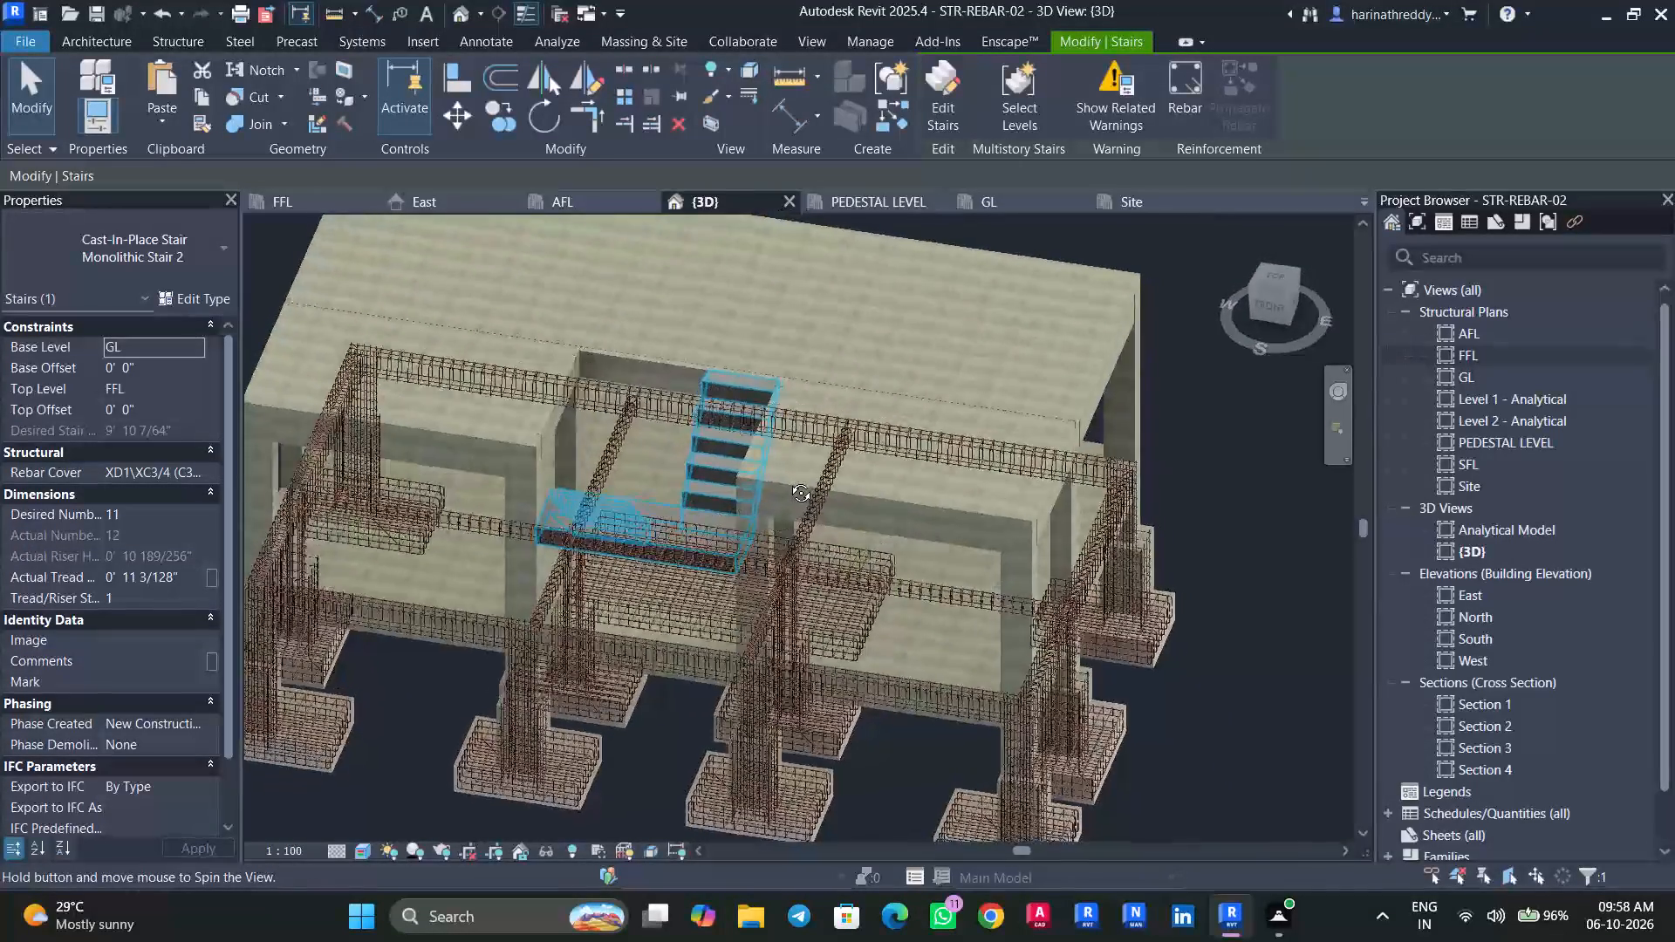
pyautogui.keyDown('shift'); pyautogui.moveTo(788, 480); pyautogui.dragTo(966, 454, button='middle'); pyautogui.keyUp('shift')
pyautogui.keyDown('shift'); pyautogui.moveTo(954, 442); pyautogui.dragTo(919, 442, button='middle'); pyautogui.keyUp('shift')
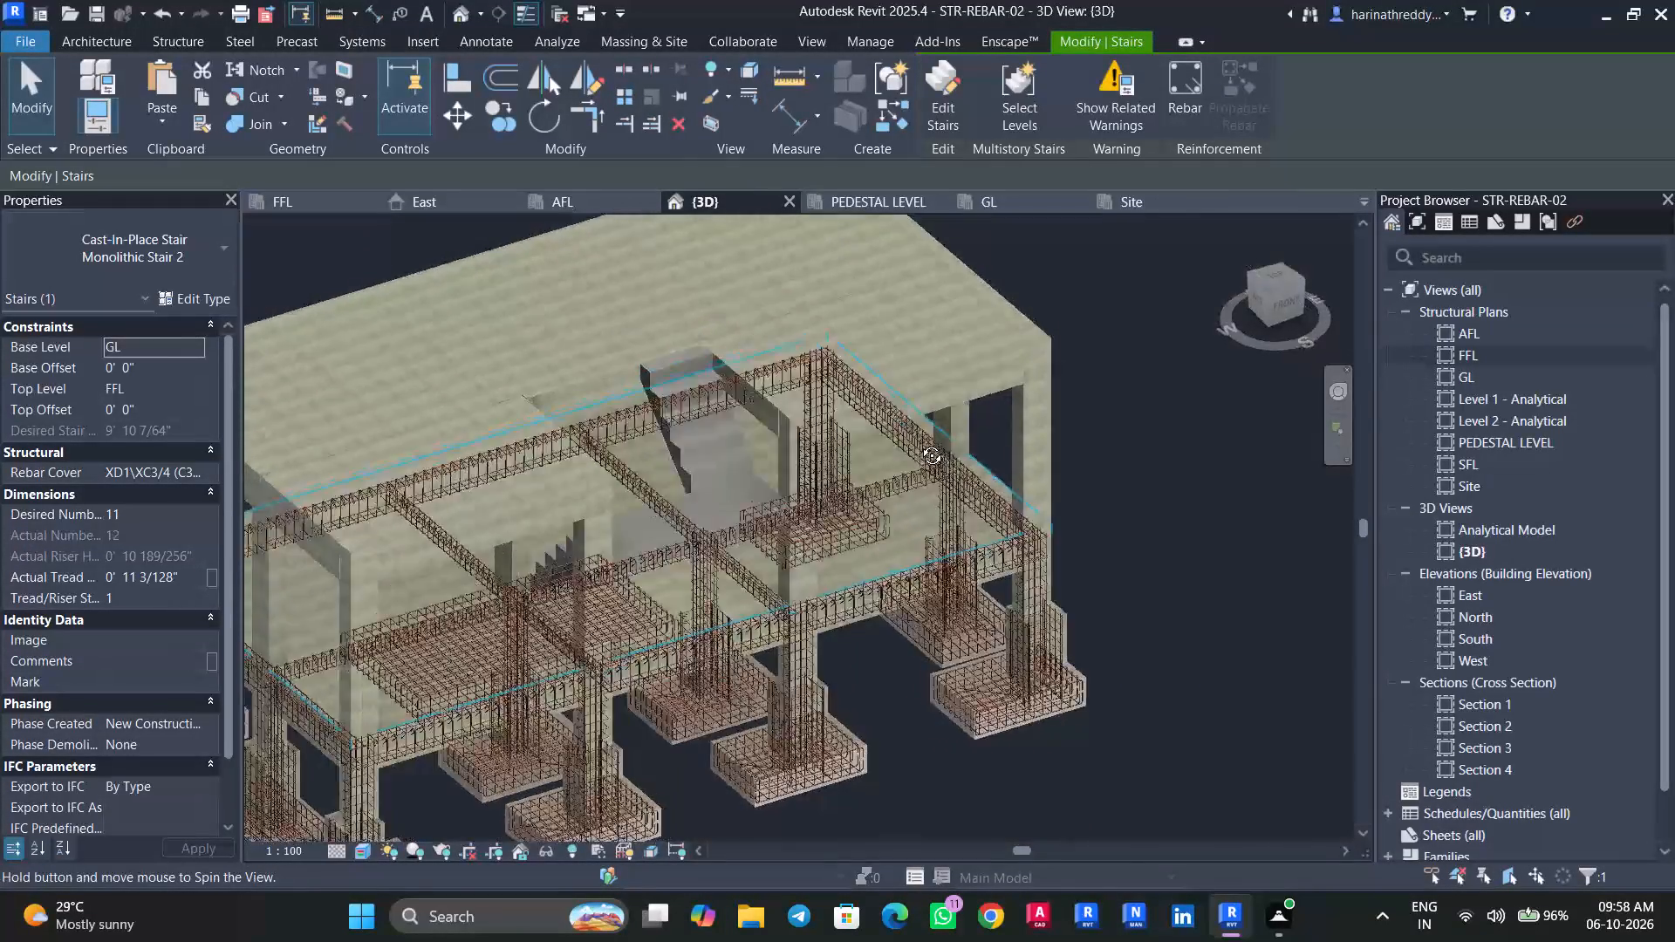
pyautogui.keyDown('shift'); pyautogui.moveTo(919, 442); pyautogui.dragTo(583, 593, button='middle'); pyautogui.keyUp('shift')
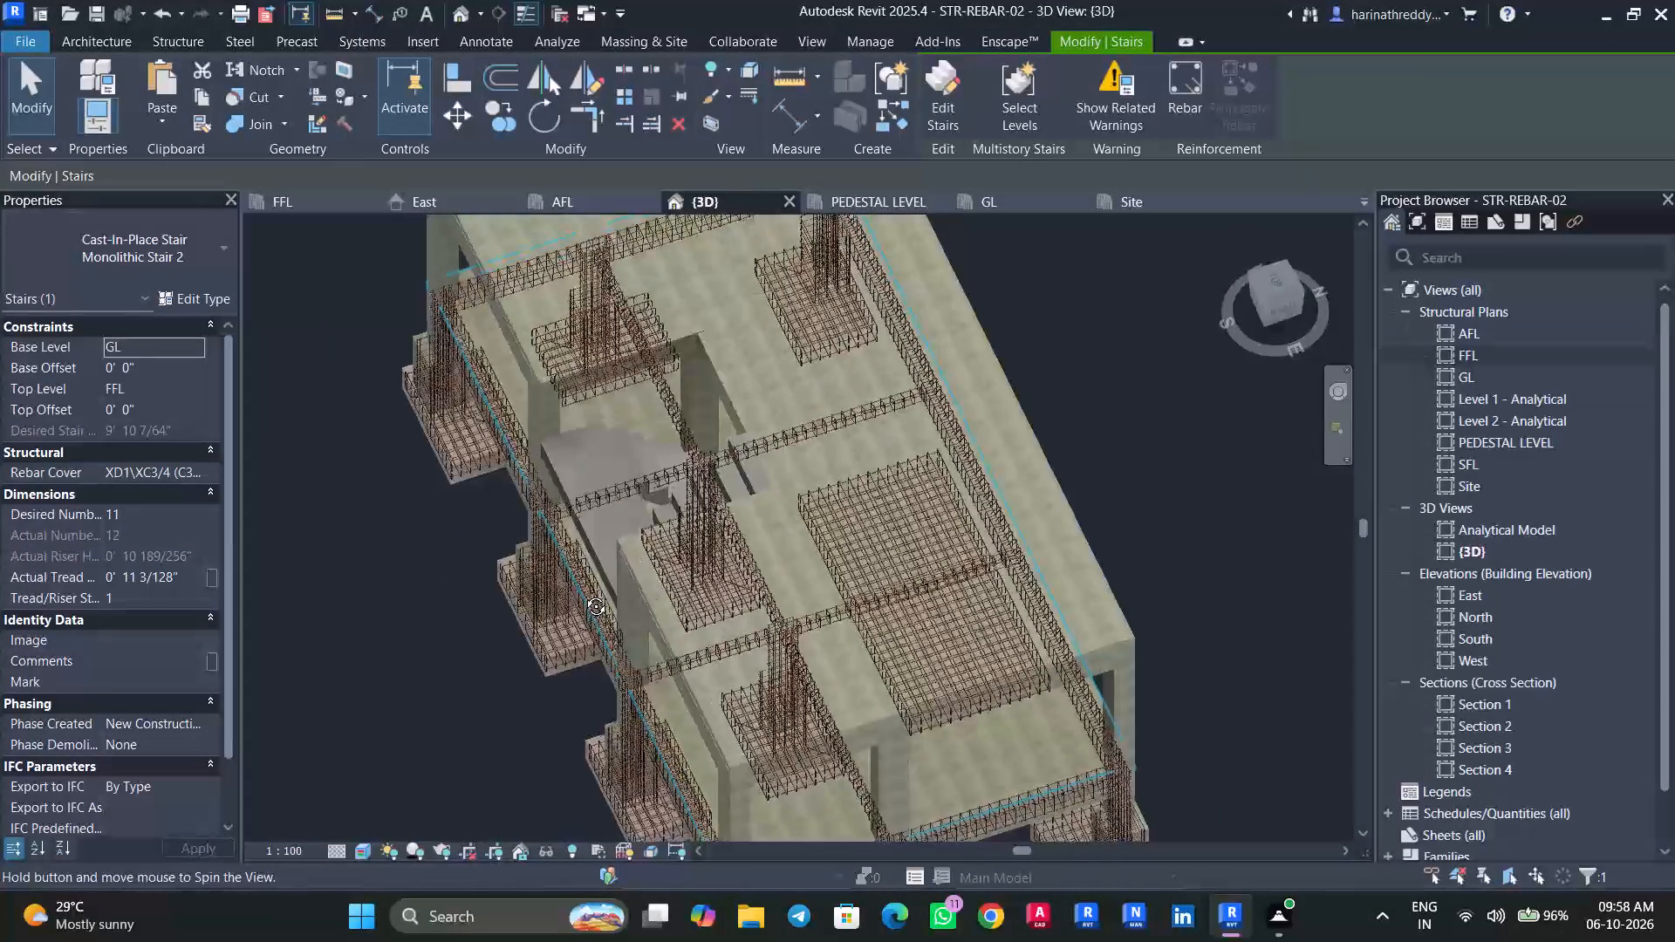
pyautogui.keyDown('shift'); pyautogui.moveTo(583, 593); pyautogui.dragTo(673, 523, button='middle'); pyautogui.keyUp('shift')
pyautogui.press('Escape')
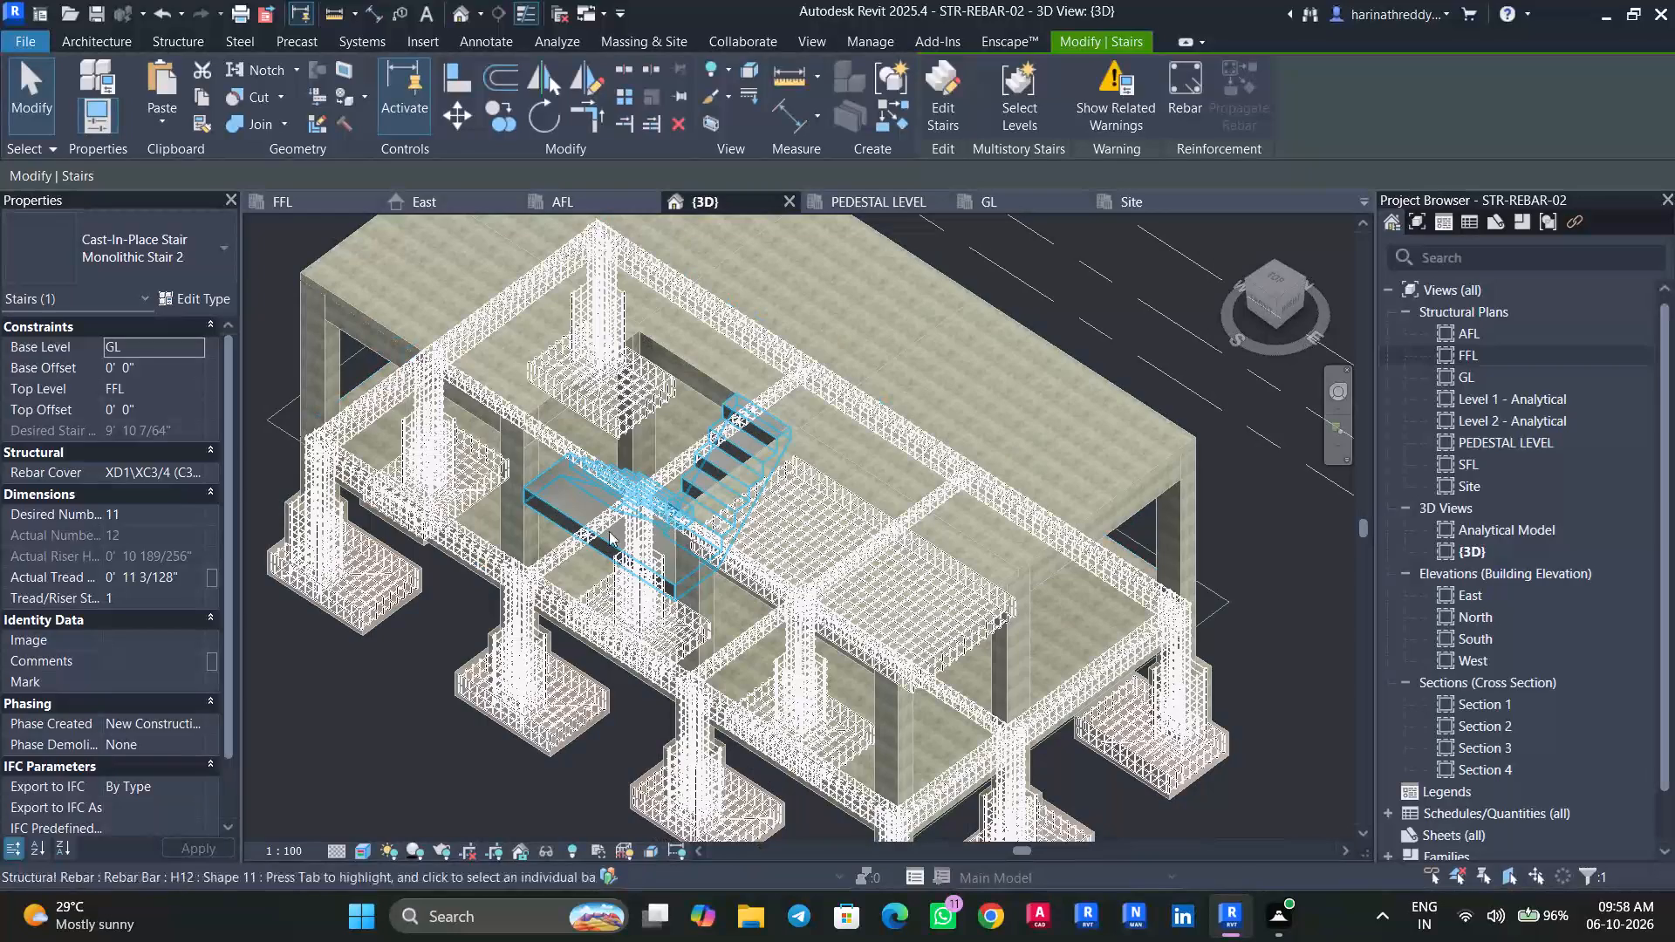
pyautogui.press('Escape')
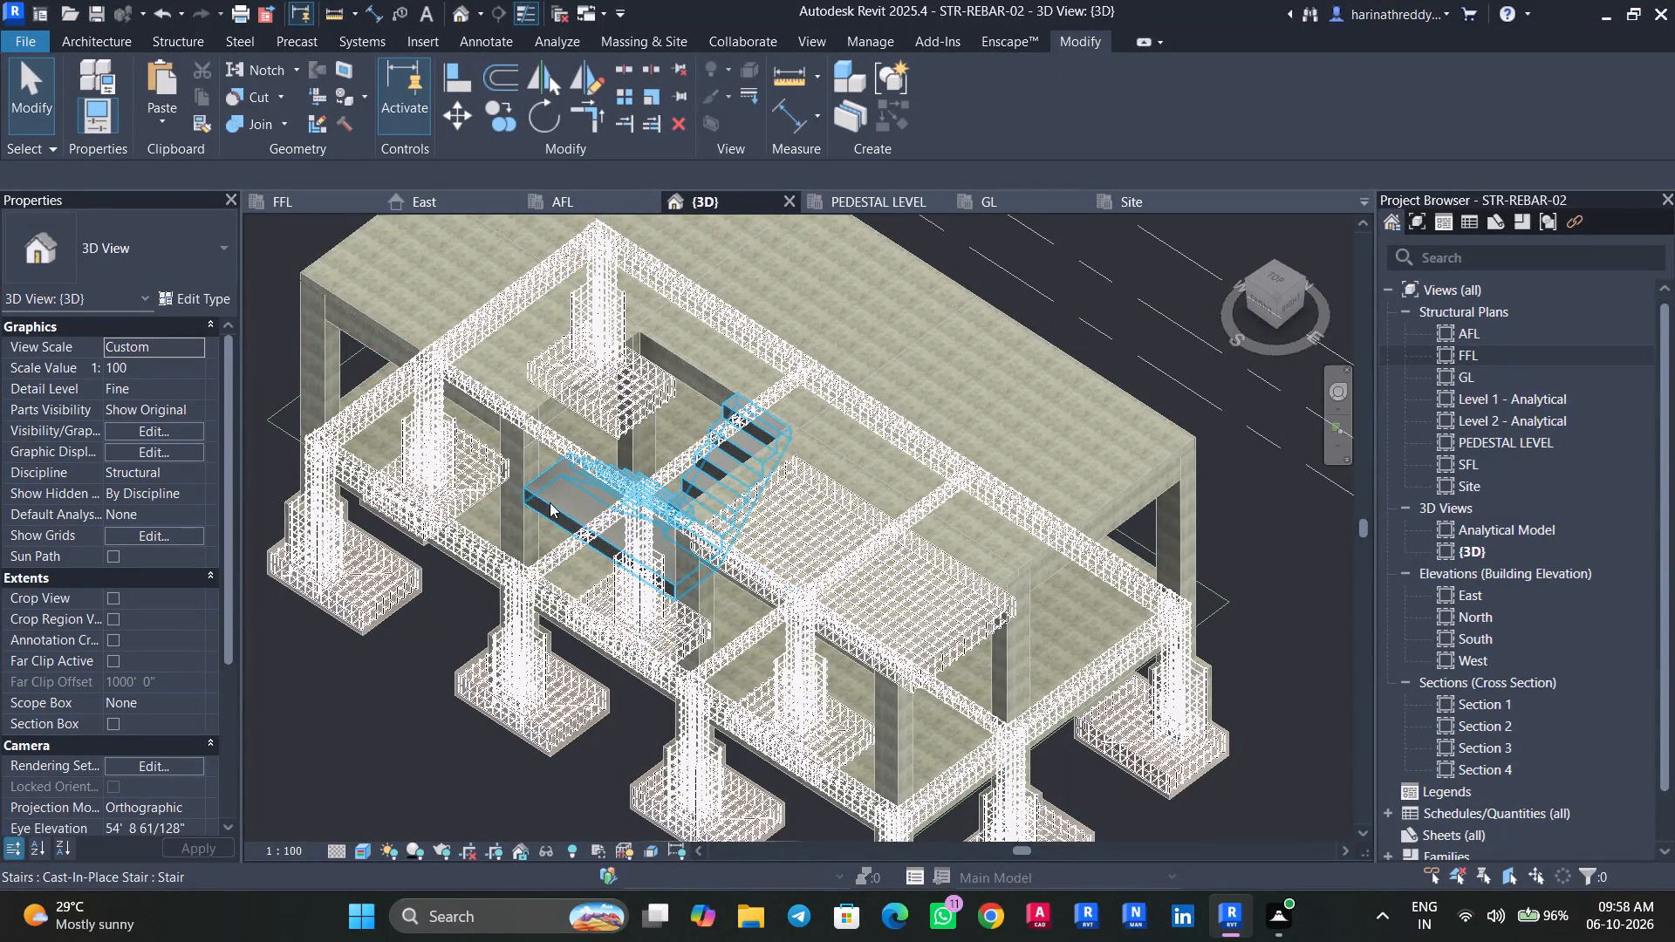
pyautogui.click(550, 502)
pyautogui.press('Delete')
# Delete the shaft opening that cuts the former stair bay, selecting it in the 3D view from above.
pyautogui.scroll(-2, 406, 689)
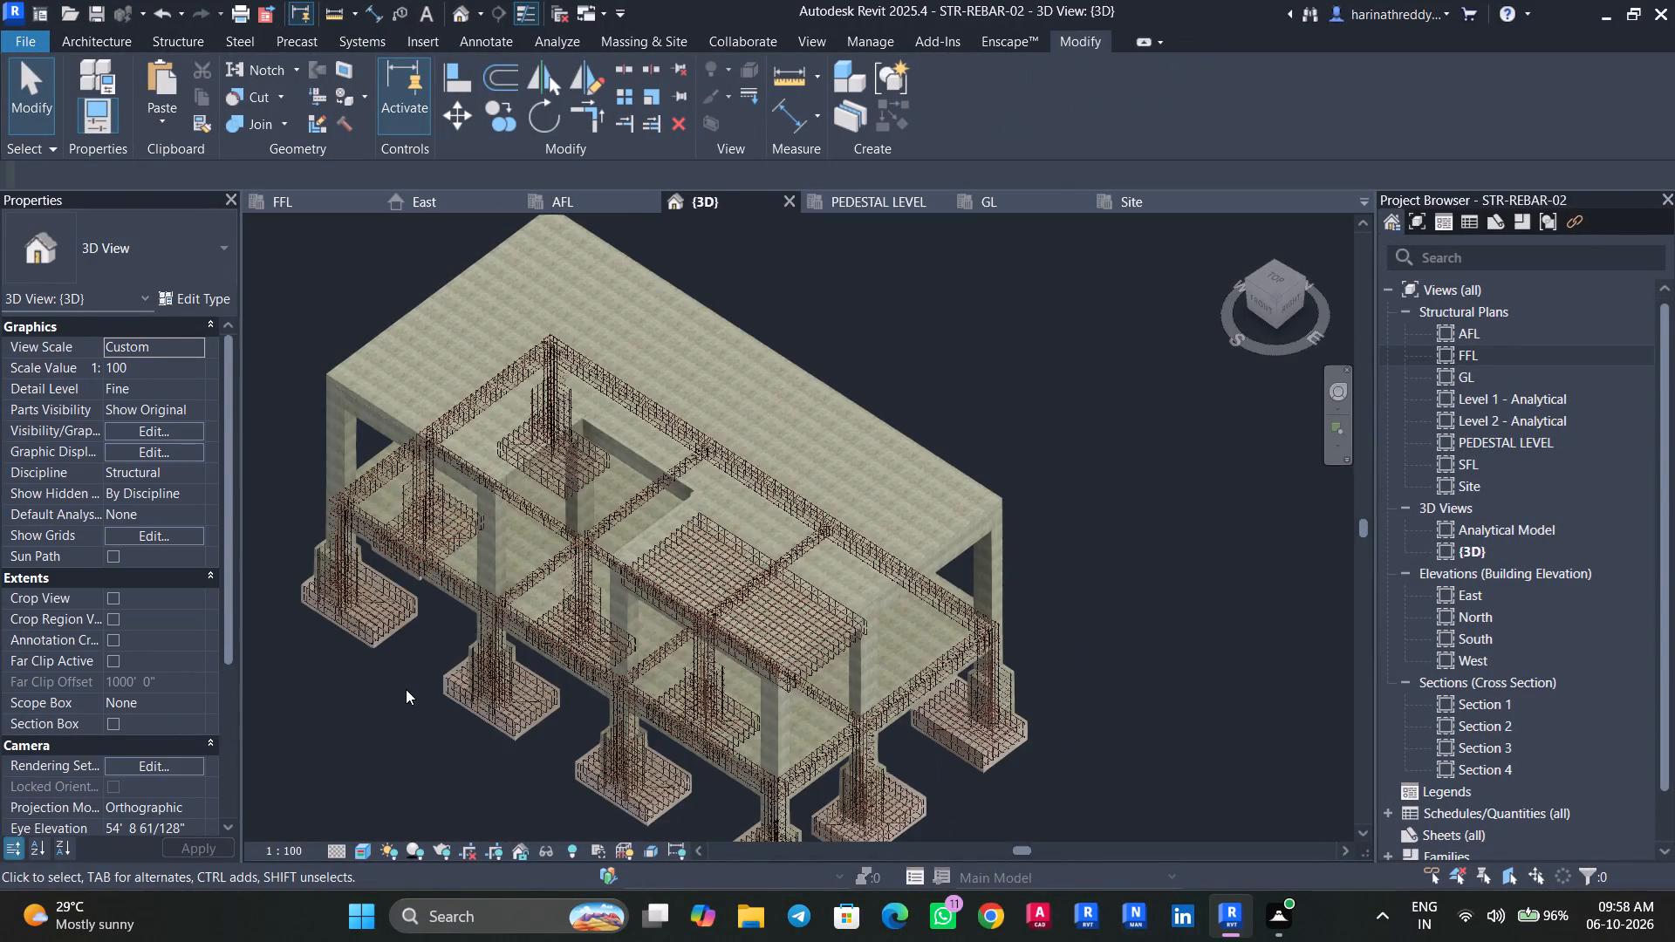
pyautogui.keyDown('shift'); pyautogui.moveTo(475, 738); pyautogui.dragTo(680, 604, button='middle'); pyautogui.keyUp('shift')
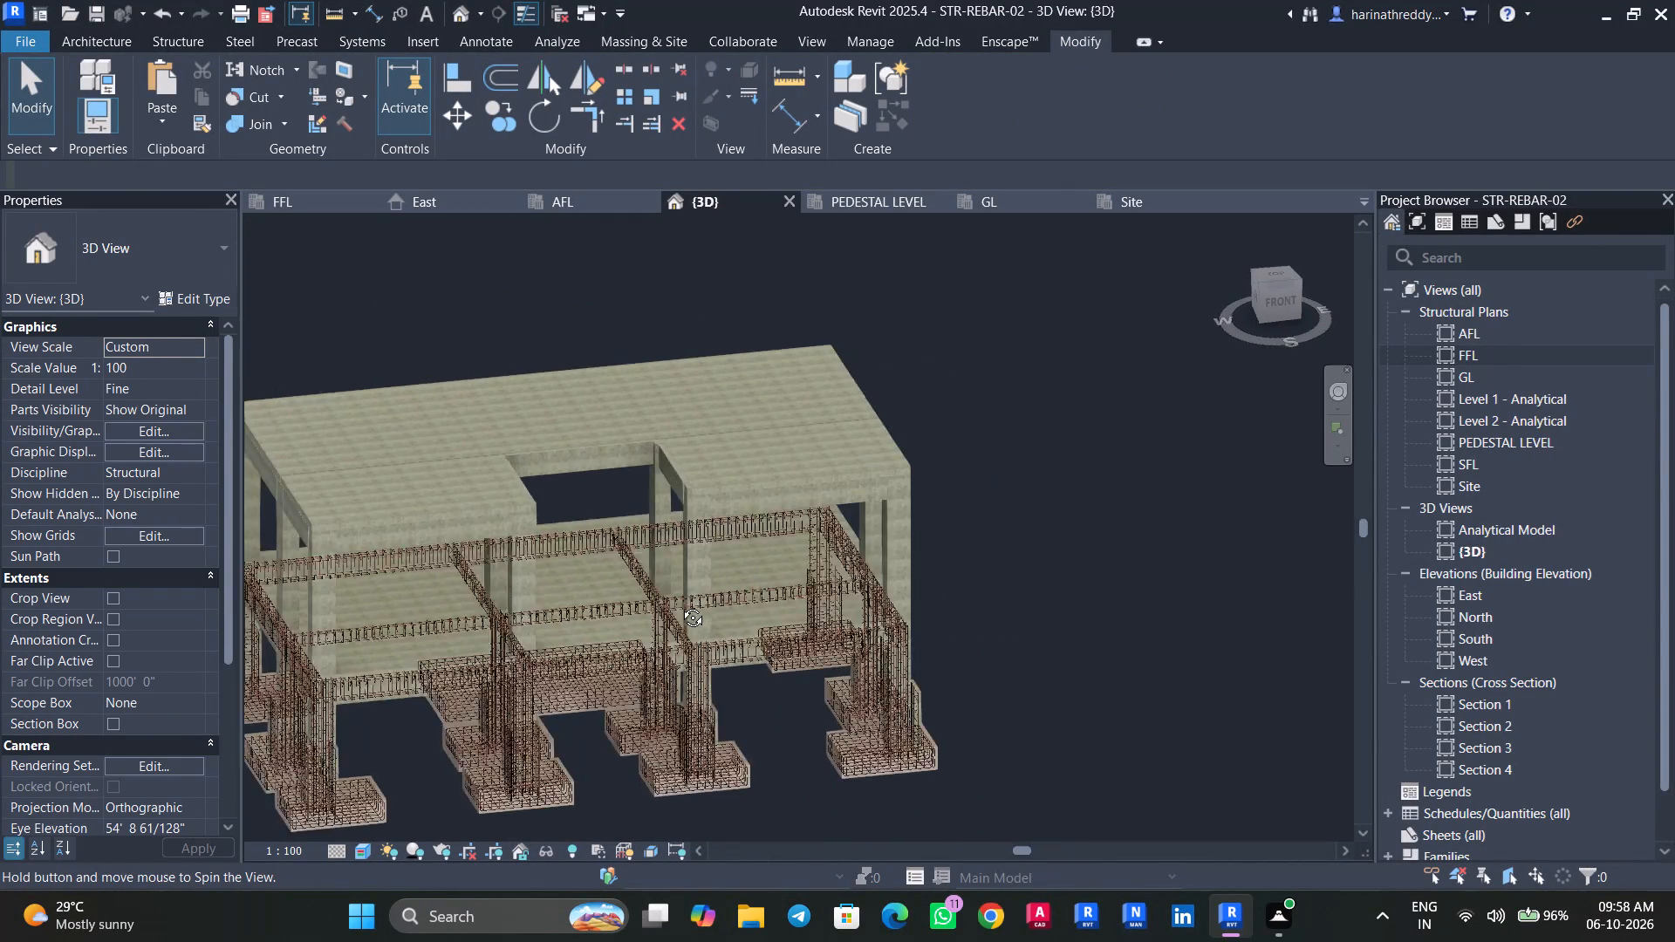
pyautogui.keyDown('shift'); pyautogui.moveTo(680, 604); pyautogui.dragTo(796, 716, button='middle'); pyautogui.keyUp('shift')
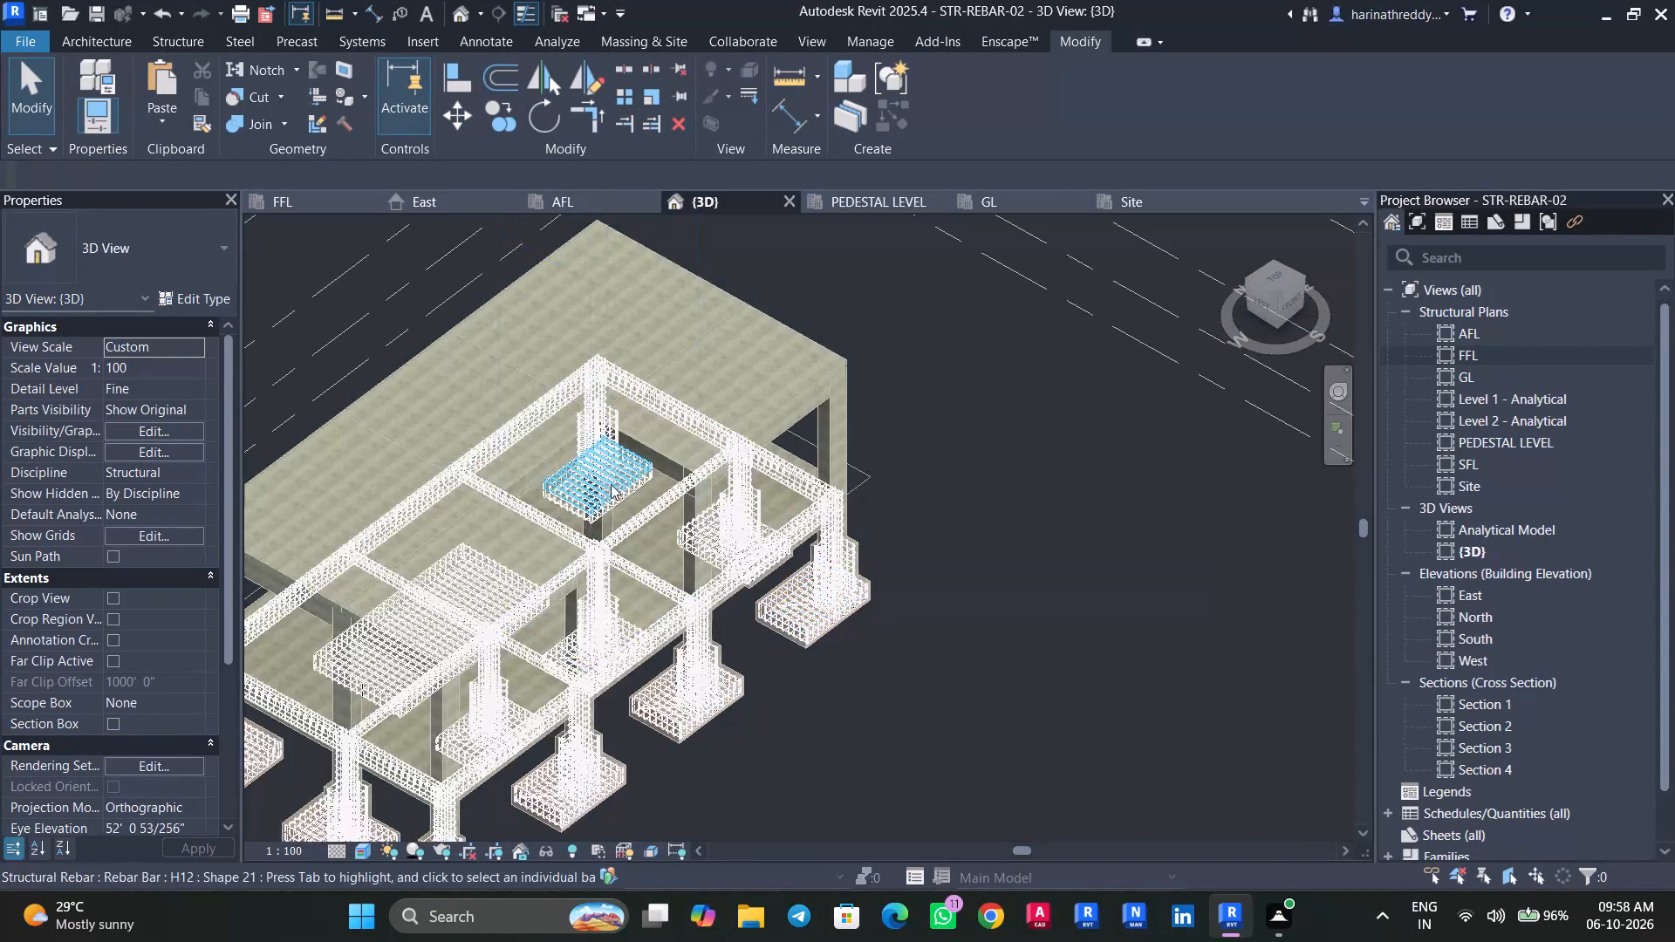
pyautogui.click(597, 483)
pyautogui.click(1282, 274)
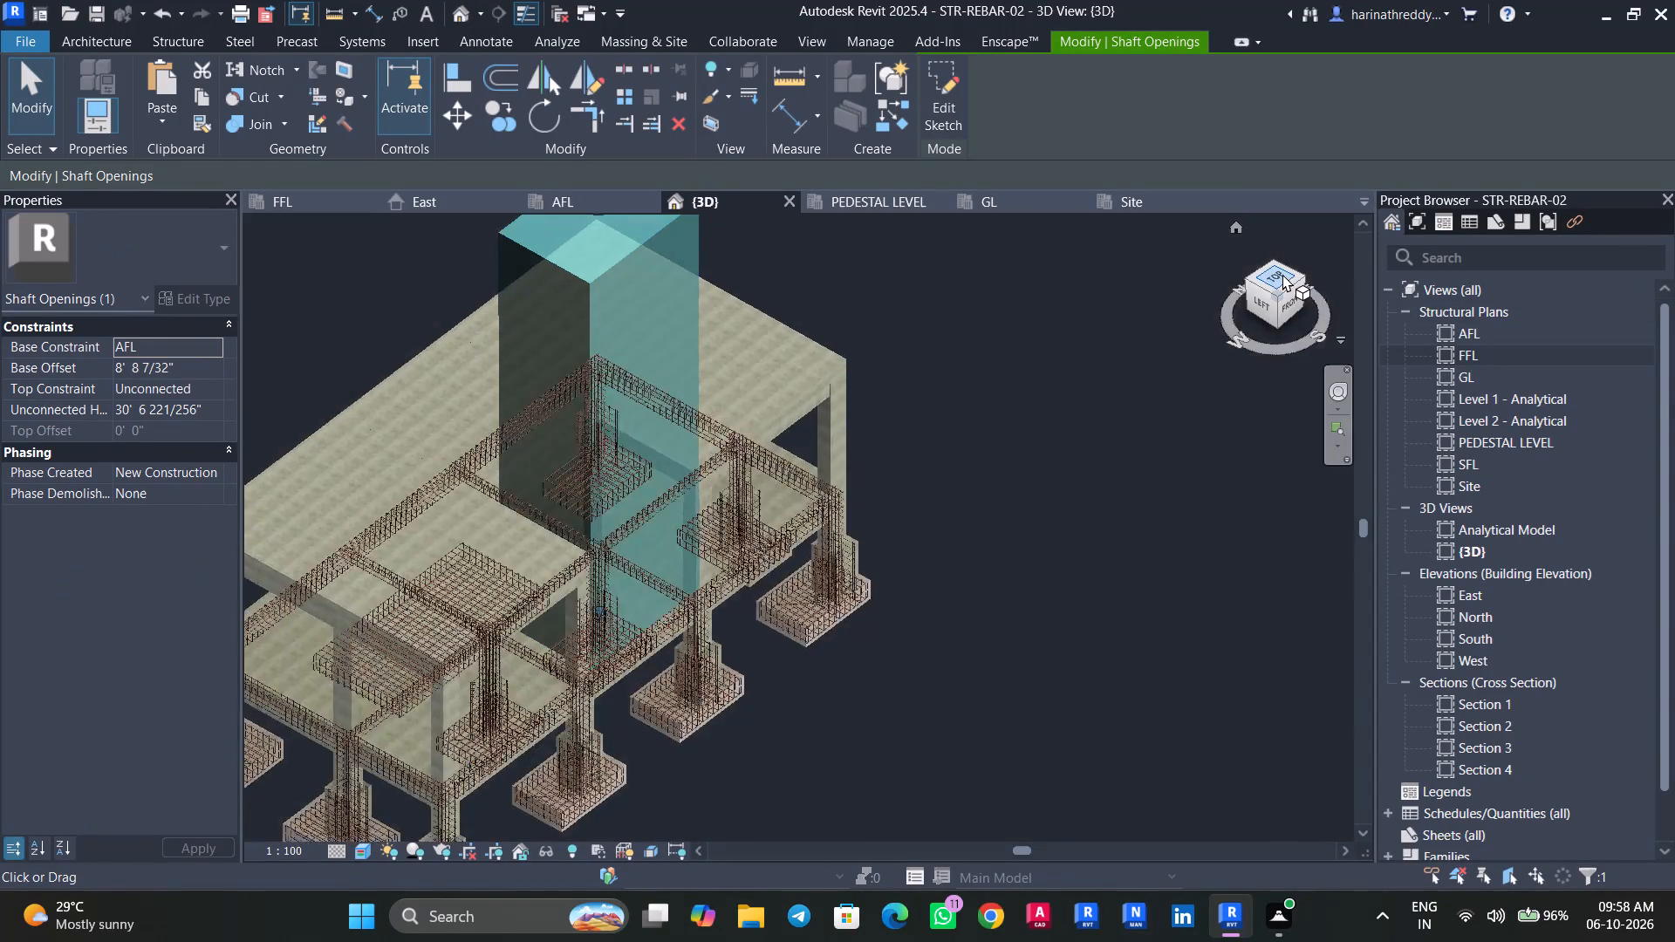
pyautogui.press('Escape')
pyautogui.press('Escape')
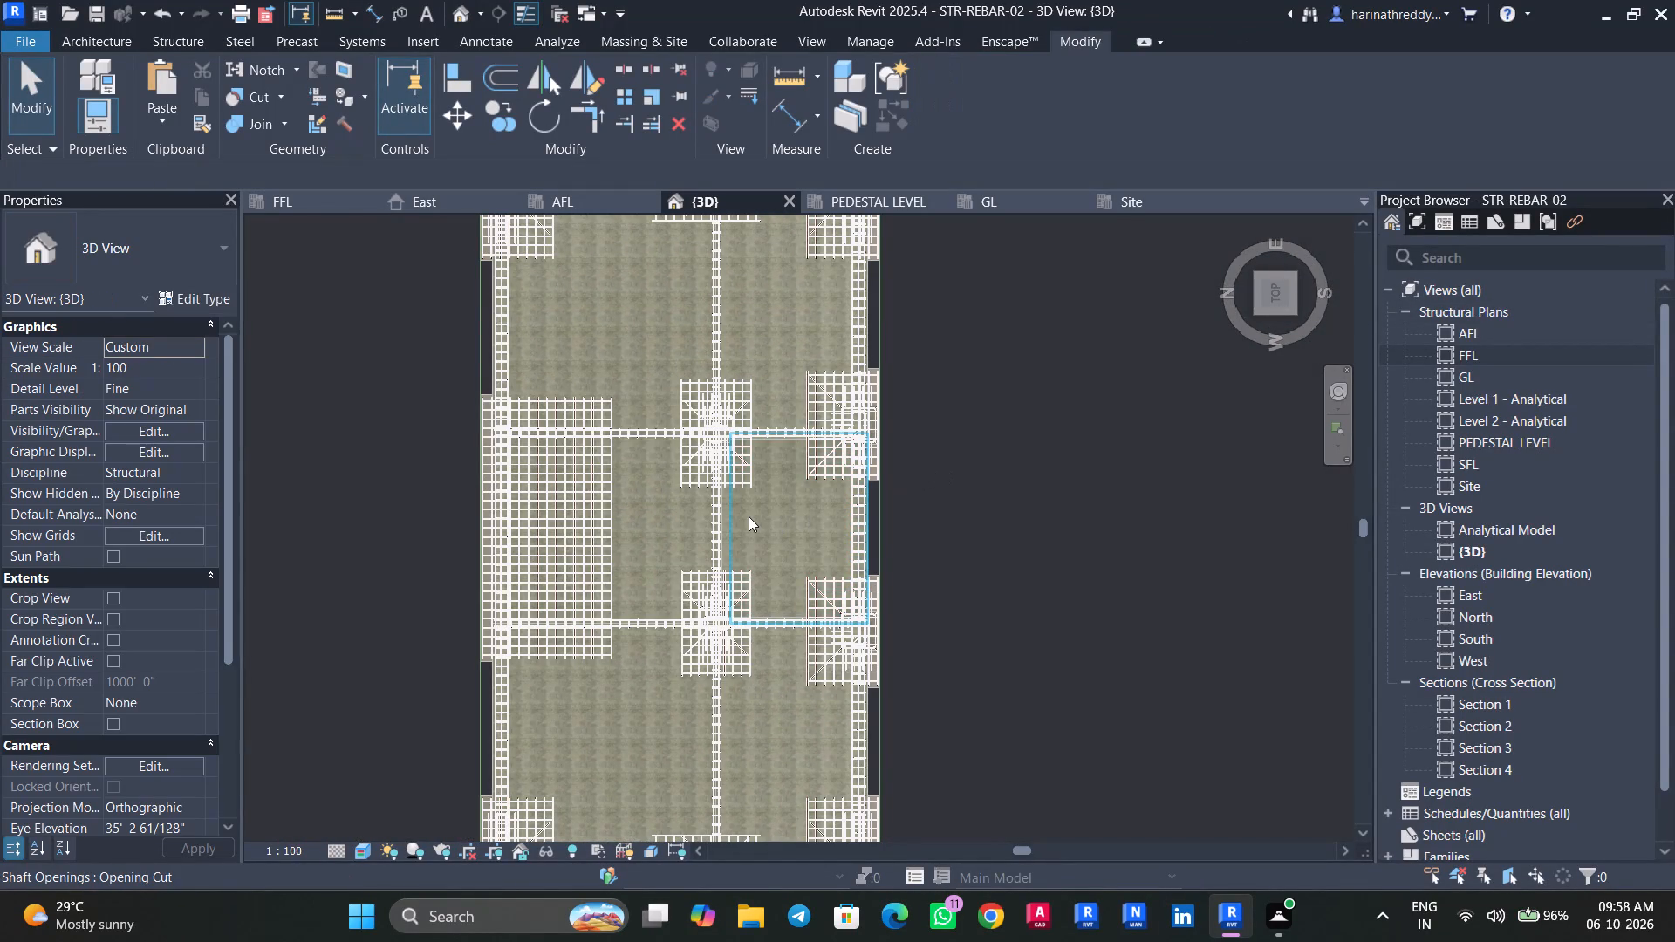
pyautogui.click(749, 516)
pyautogui.press('Escape')
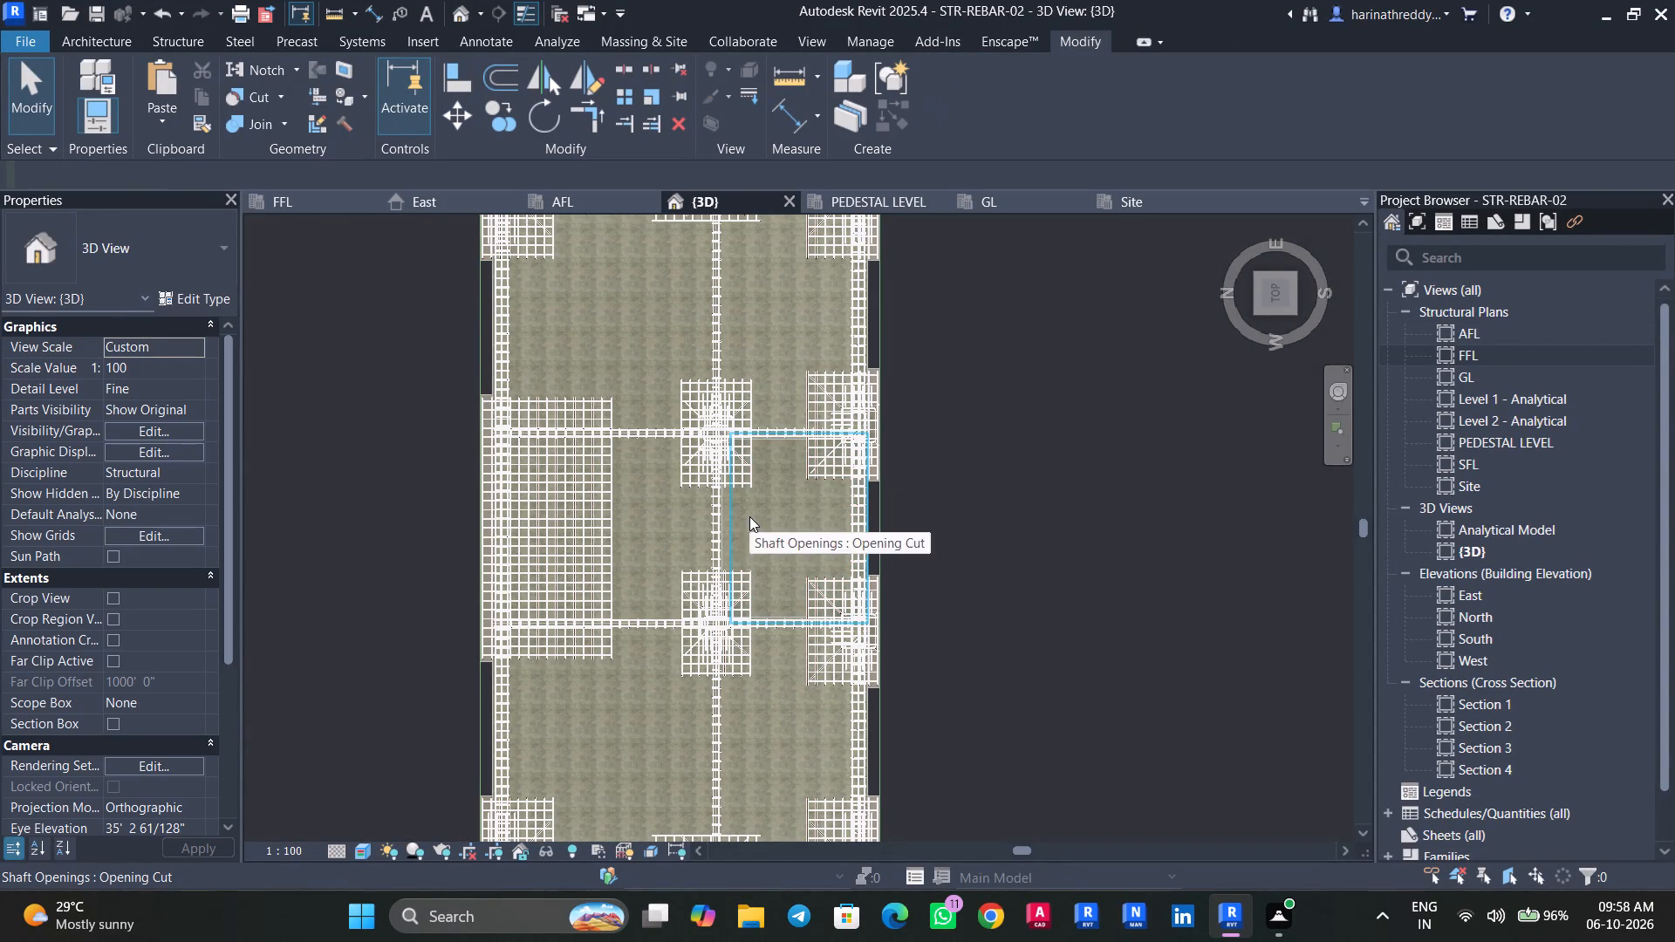
pyautogui.press('Tab')
pyautogui.press('Tab')
pyautogui.click(749, 516)
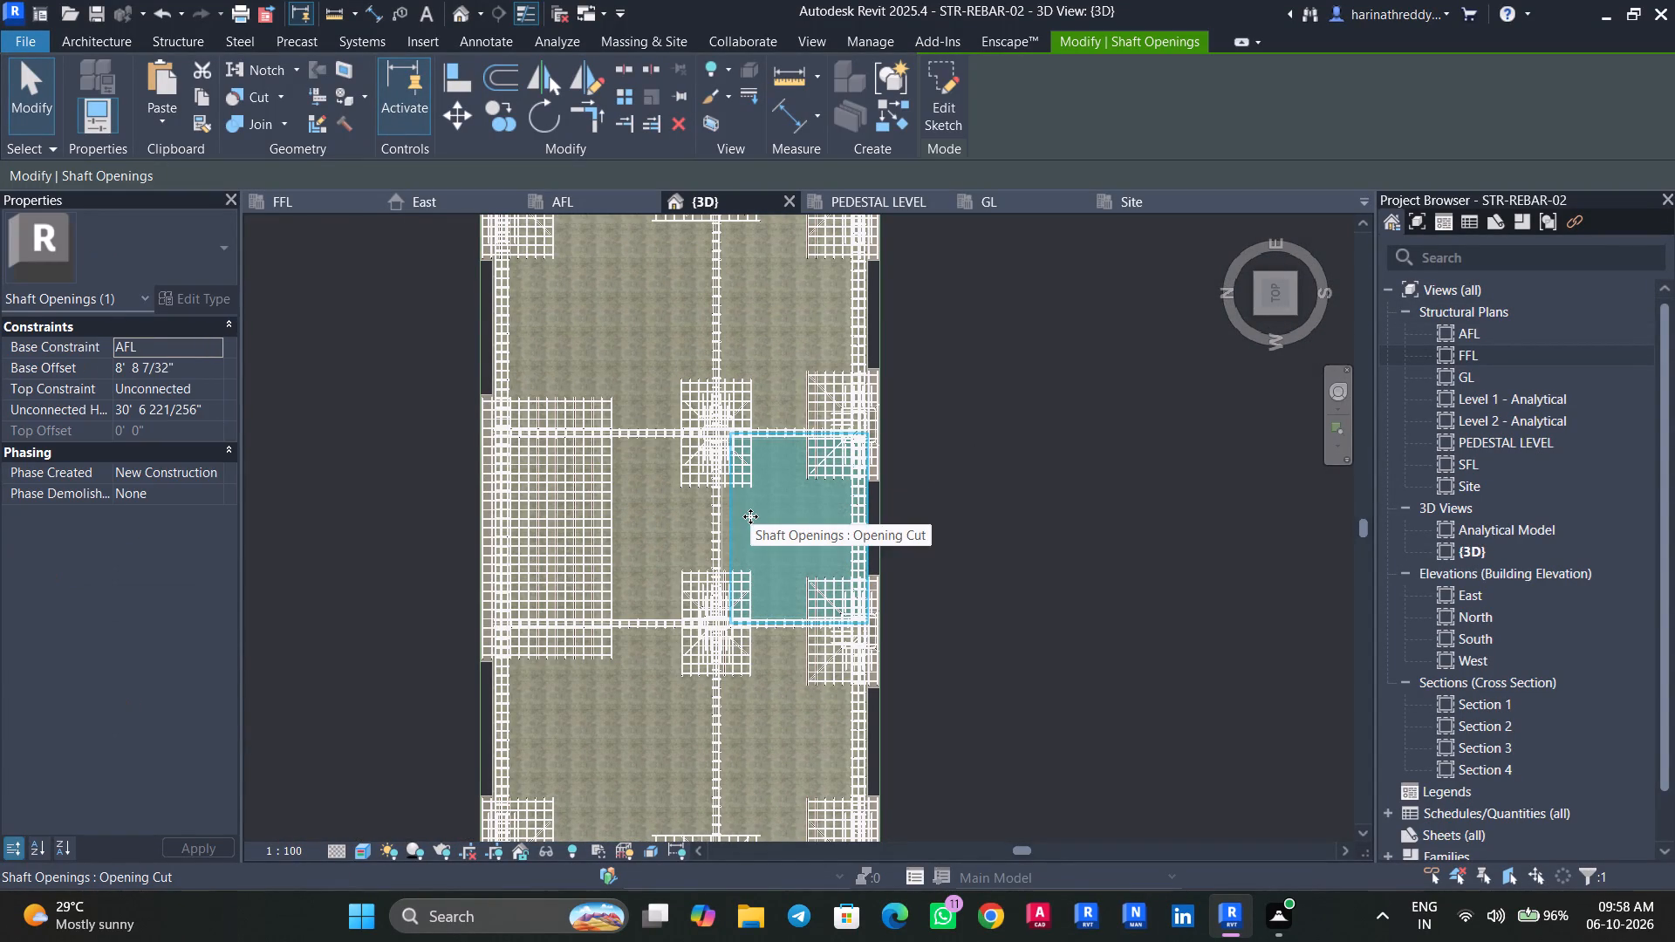
pyautogui.press('Delete')
# Examine the 200X450 beams and the 300 x 450mm column around the FFL slab's stair opening.
pyautogui.keyDown('shift'); pyautogui.moveTo(1011, 576); pyautogui.dragTo(912, 372, button='middle'); pyautogui.keyUp('shift')
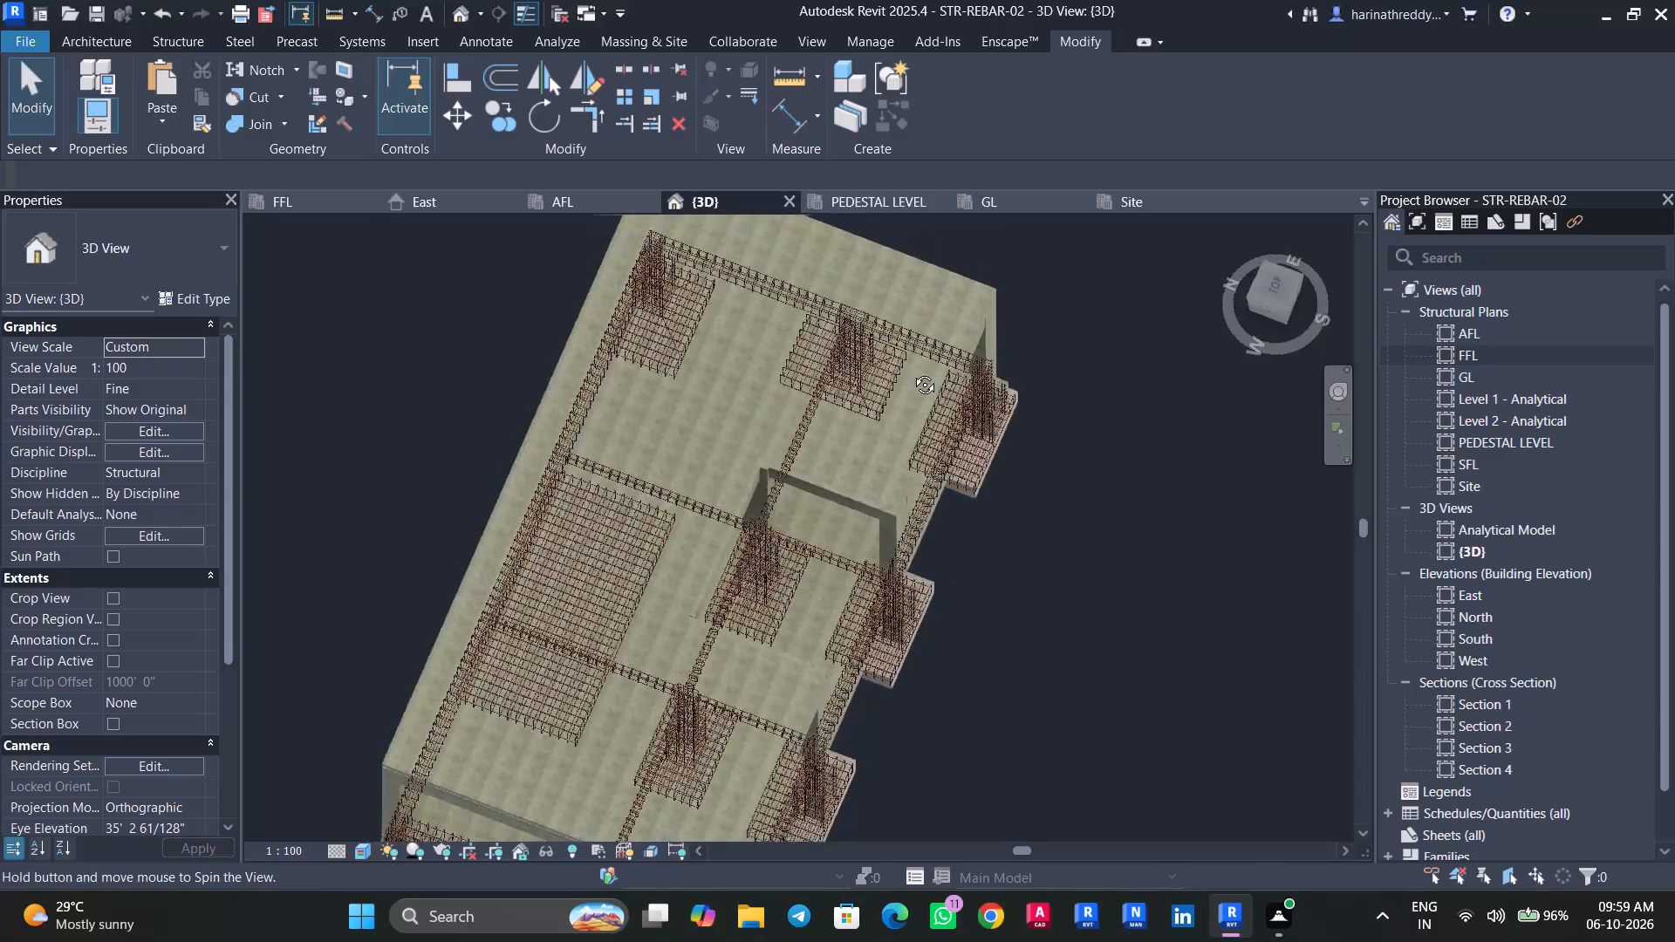
pyautogui.keyDown('shift'); pyautogui.moveTo(912, 372); pyautogui.dragTo(703, 181, button='middle'); pyautogui.keyUp('shift')
pyautogui.scroll(4, 753, 659)
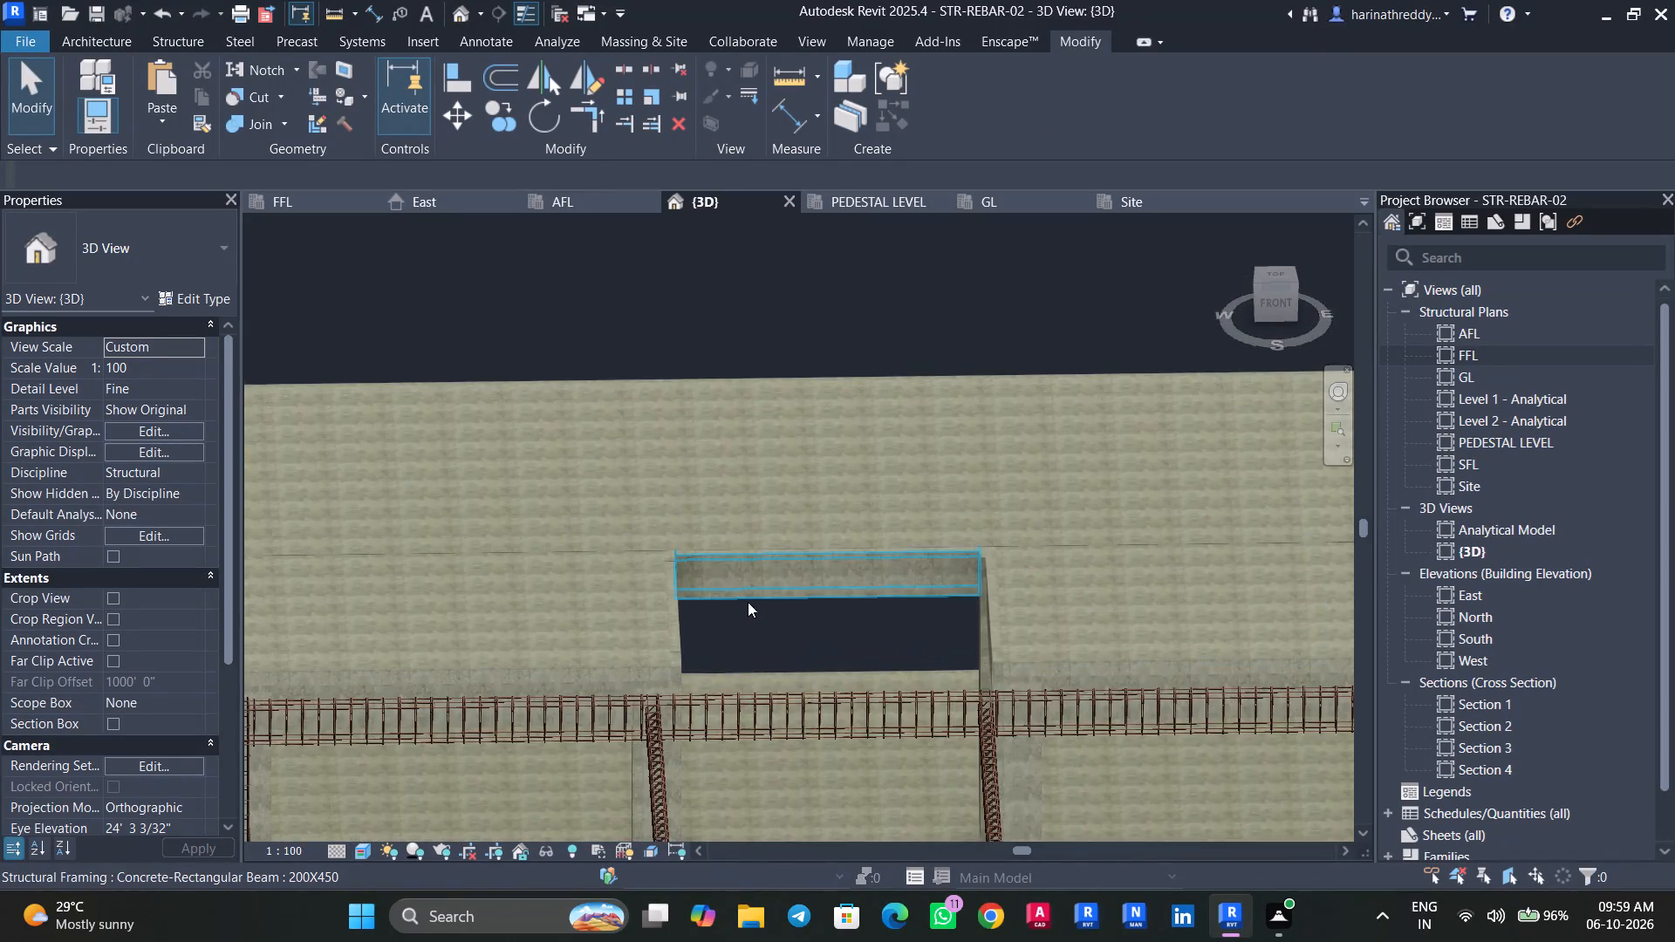
pyautogui.keyDown('shift'); pyautogui.moveTo(734, 580); pyautogui.dragTo(885, 652, button='middle'); pyautogui.keyUp('shift')
pyautogui.scroll(9, 857, 482)
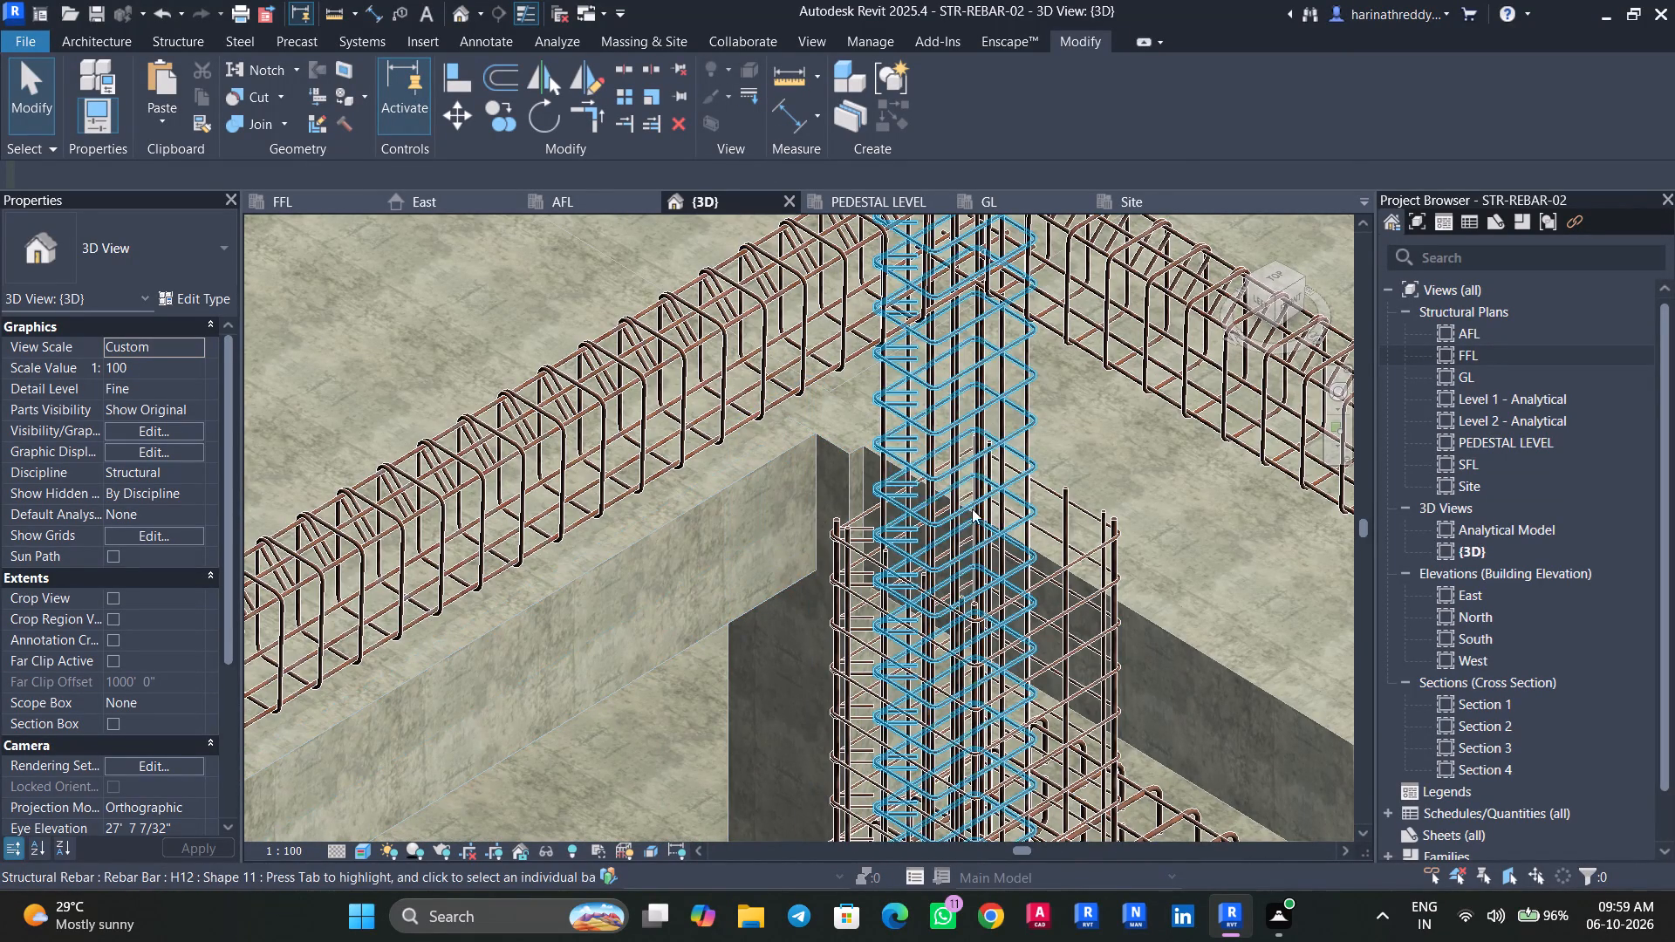
pyautogui.click(1191, 636)
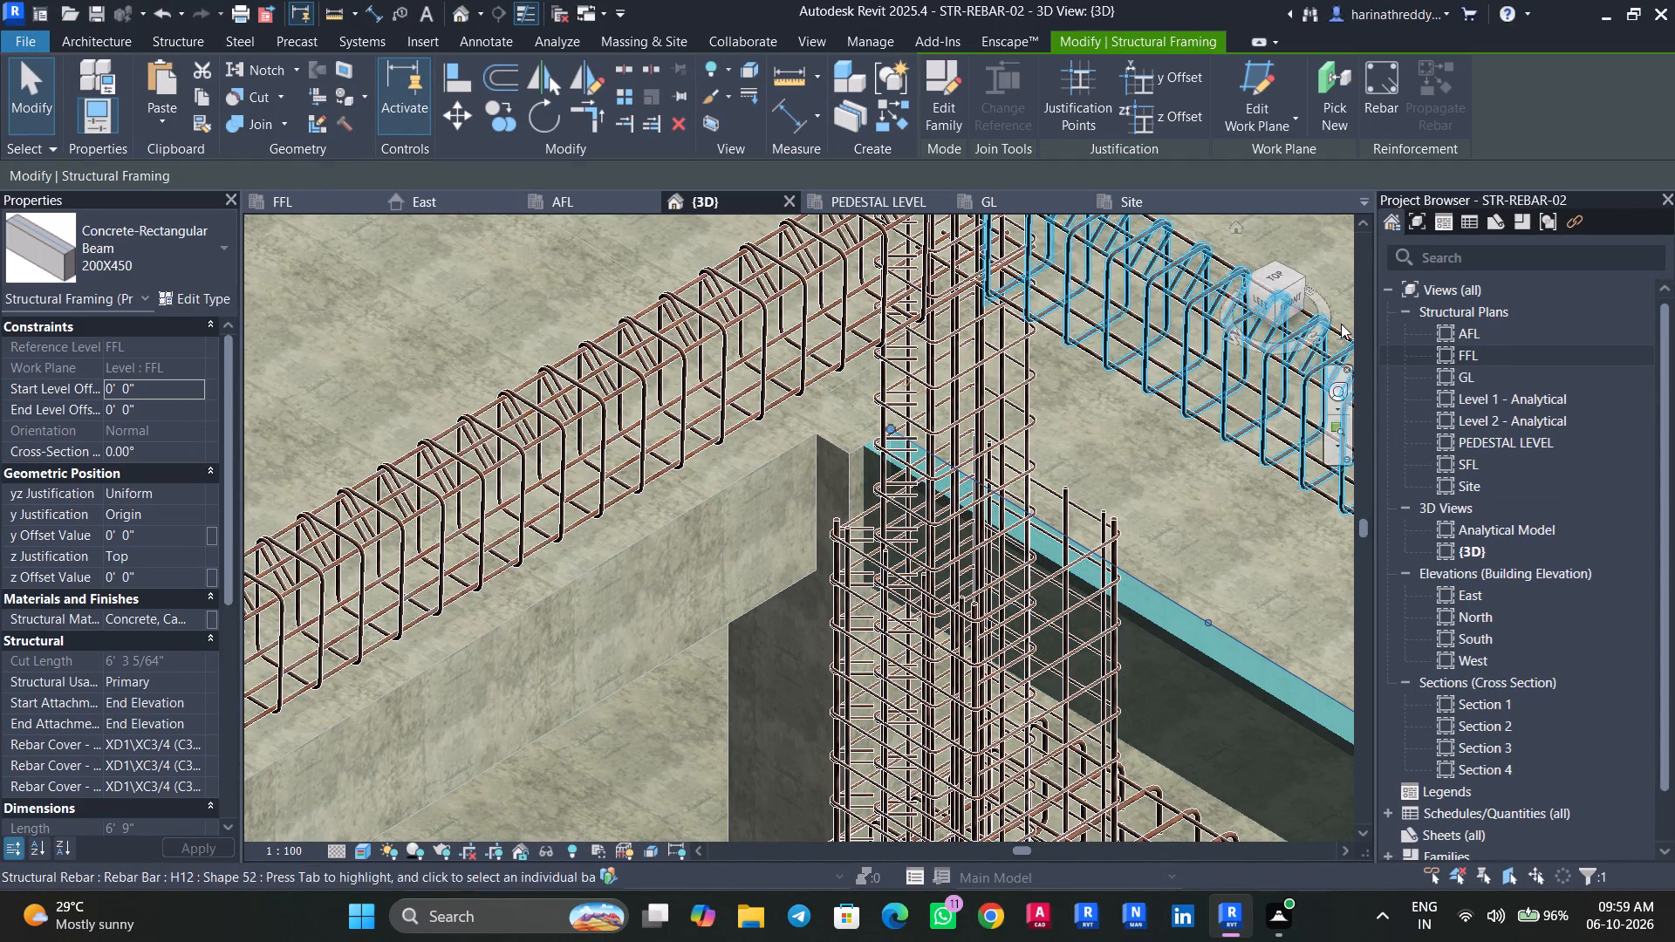
pyautogui.scroll(-6, 1147, 495)
pyautogui.press('Escape')
pyautogui.press('Escape')
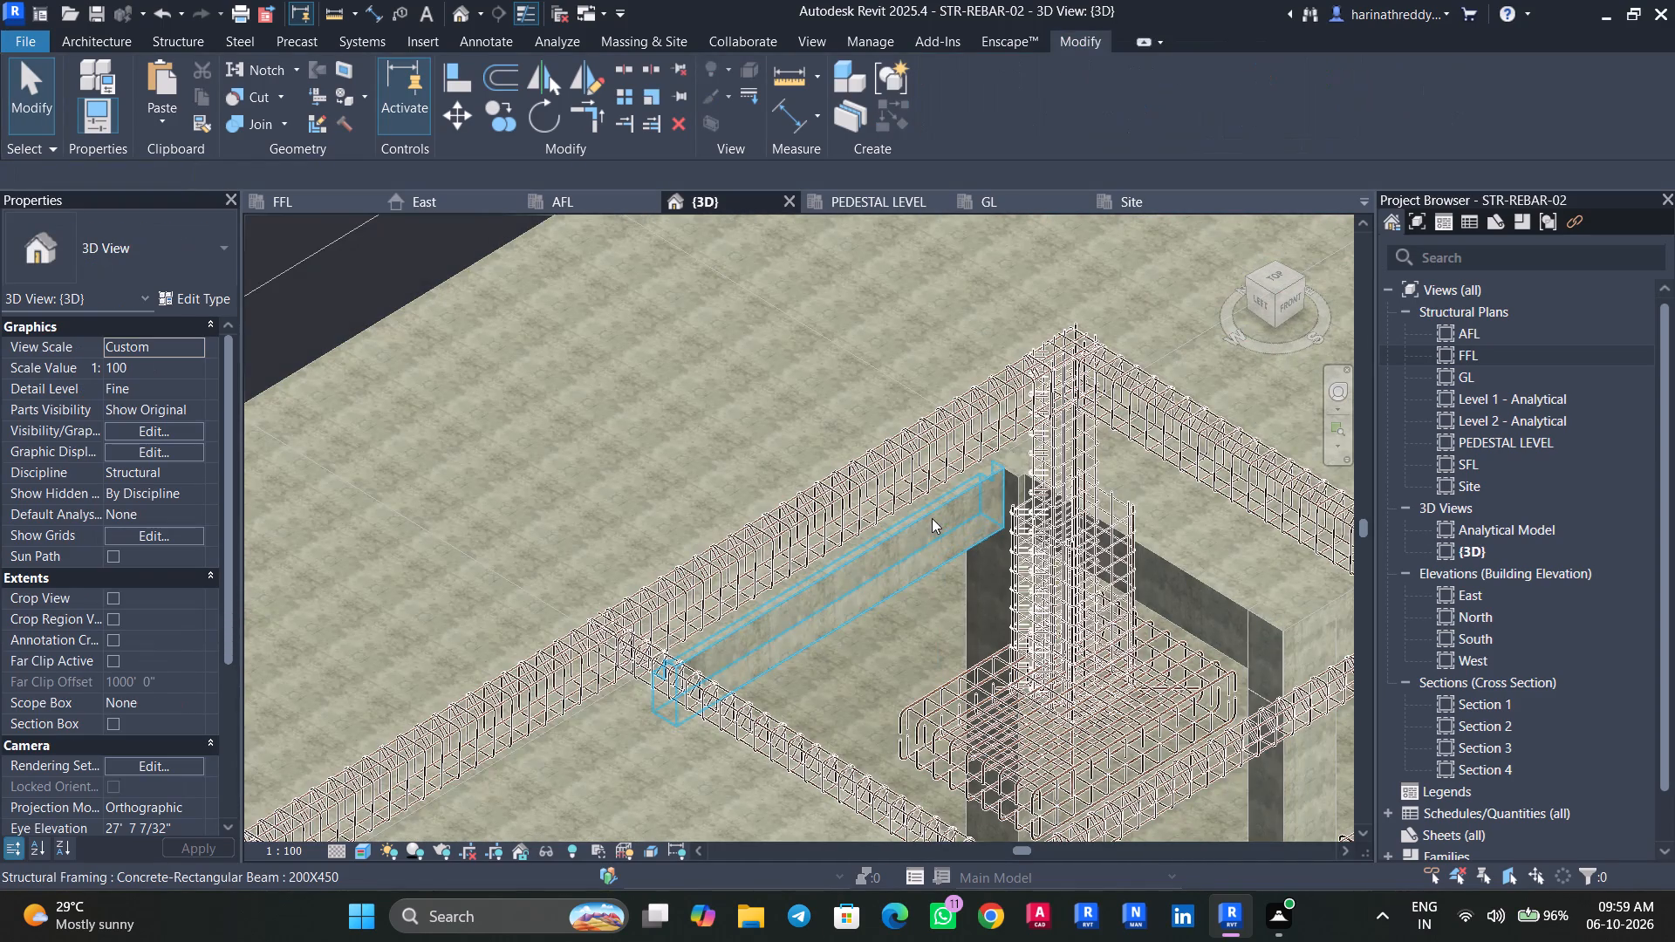
pyautogui.click(931, 517)
pyautogui.press('Escape')
pyautogui.press('Escape')
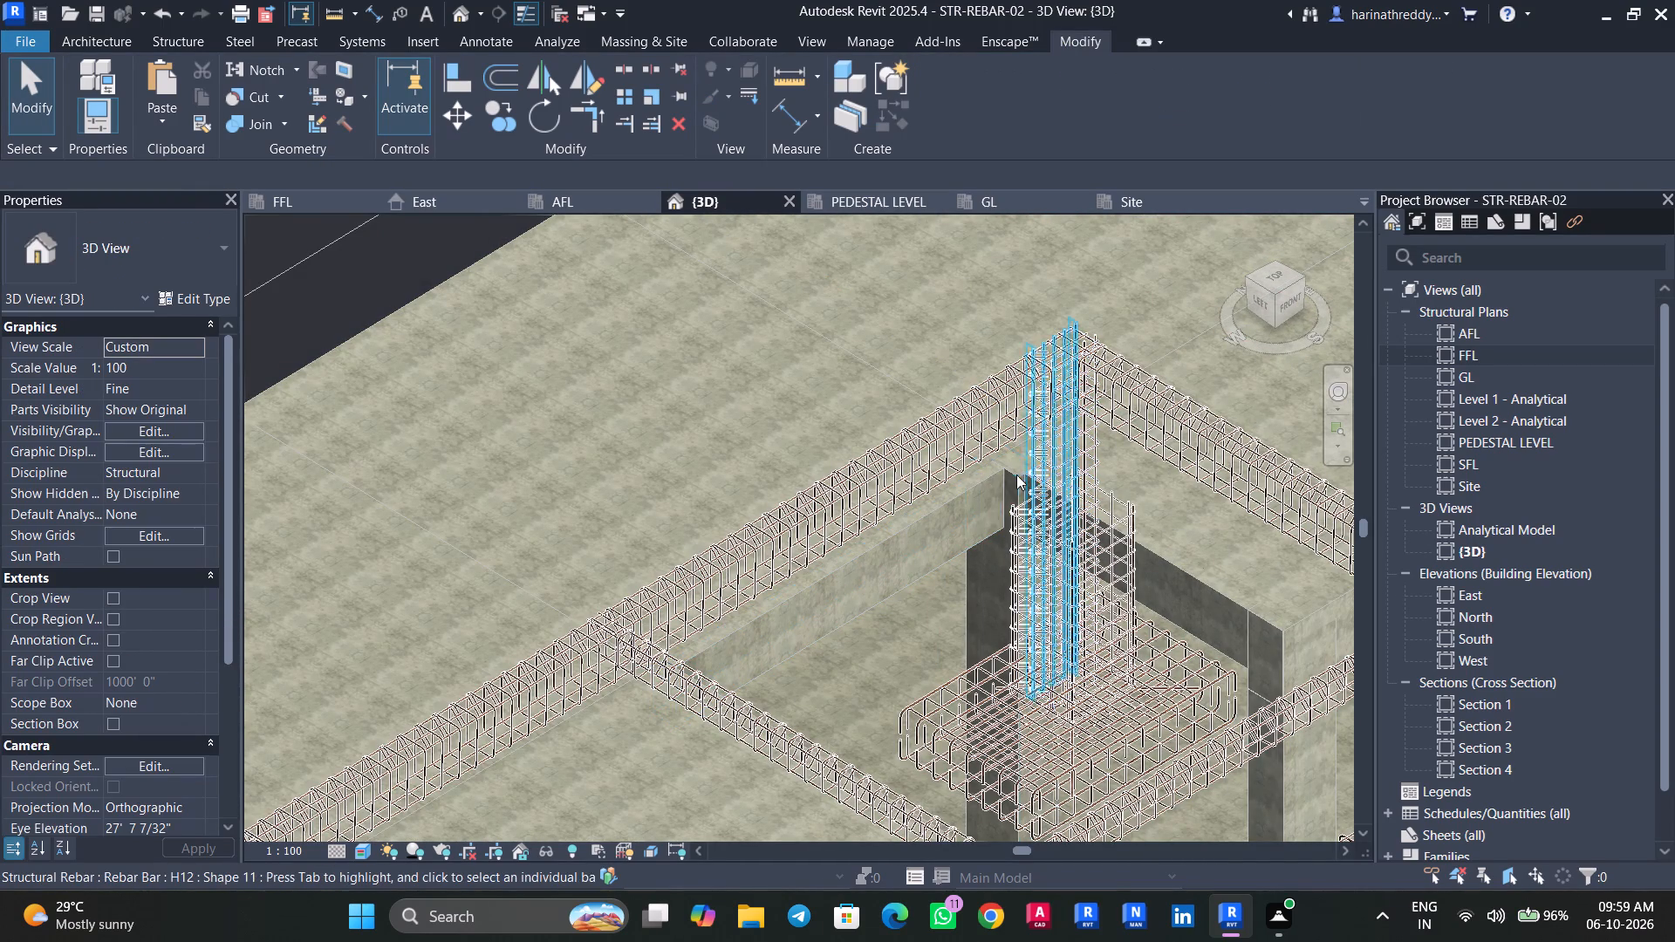
pyautogui.click(1016, 474)
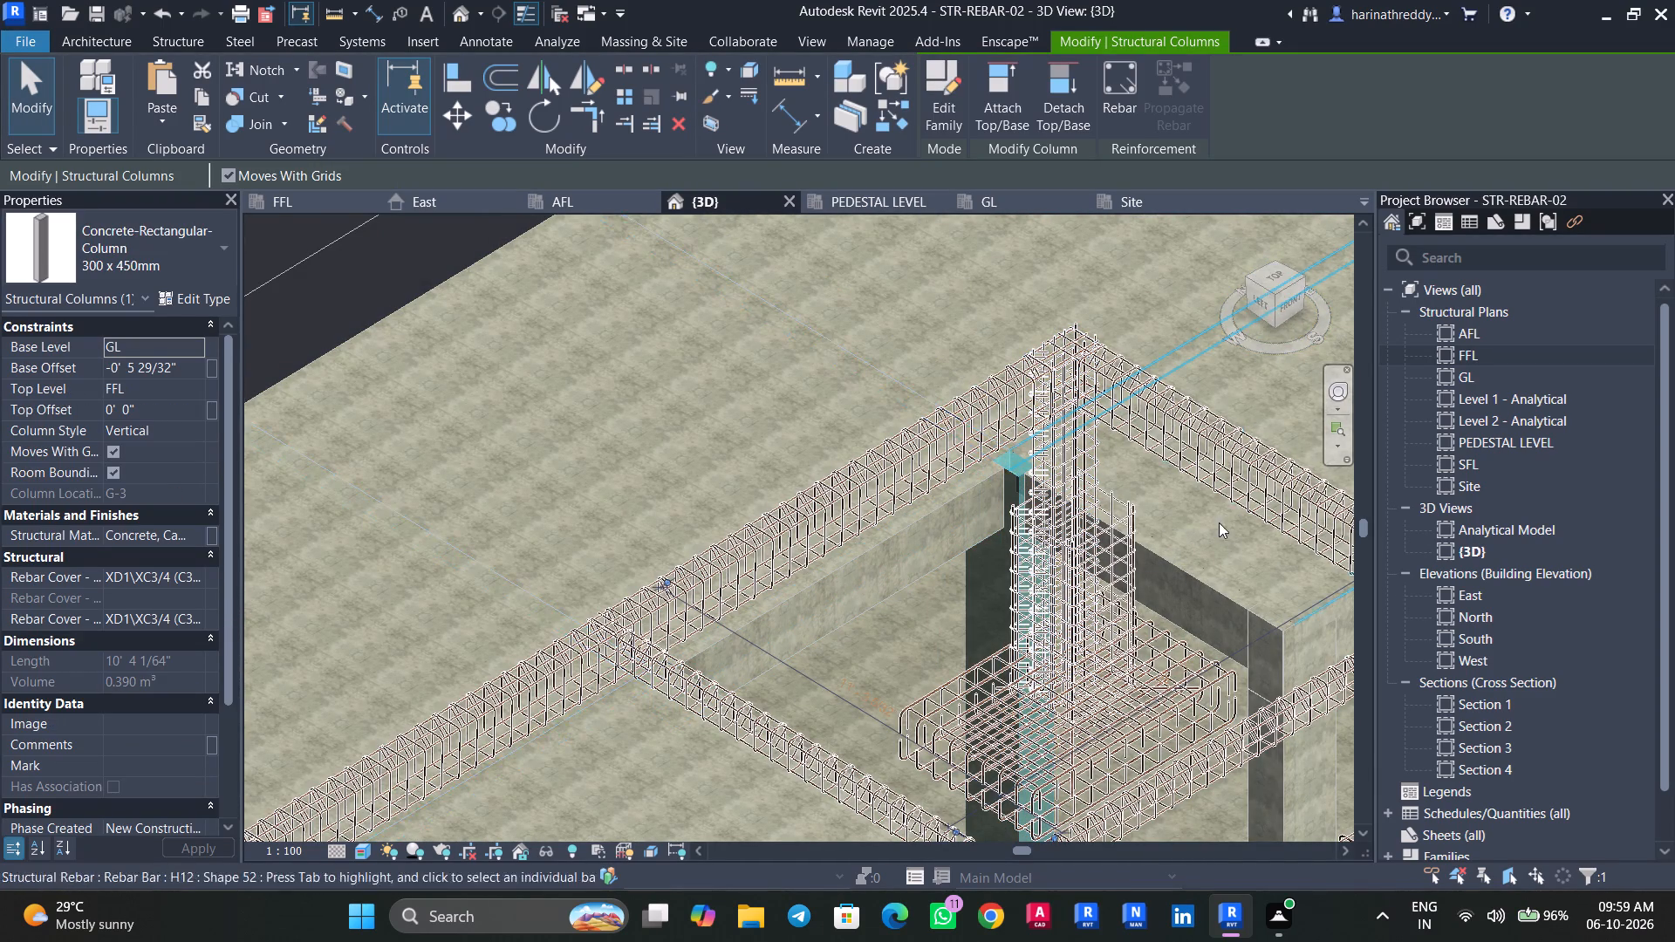
pyautogui.scroll(-5, 1190, 522)
pyautogui.moveTo(1188, 541); pyautogui.dragTo(1142, 344, button='middle')
pyautogui.keyDown('shift'); pyautogui.moveTo(1148, 523); pyautogui.dragTo(1125, 408, button='middle'); pyautogui.keyUp('shift')
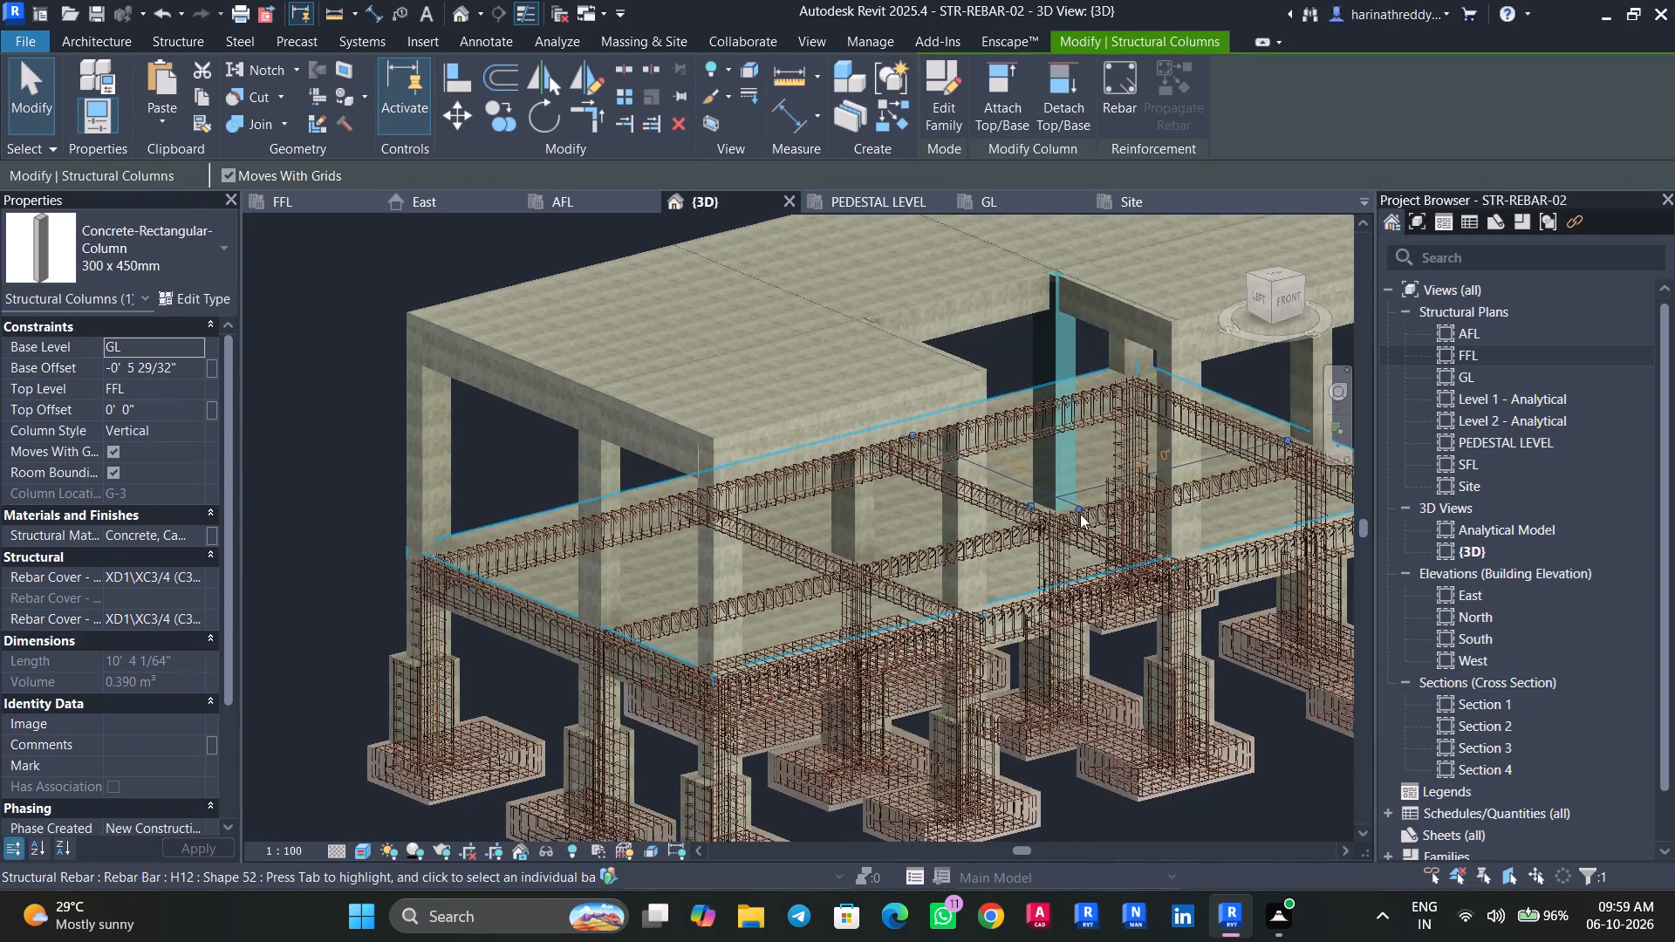
pyautogui.scroll(5, 1077, 529)
pyautogui.keyDown('shift'); pyautogui.moveTo(1039, 559); pyautogui.dragTo(998, 454, button='middle'); pyautogui.keyUp('shift')
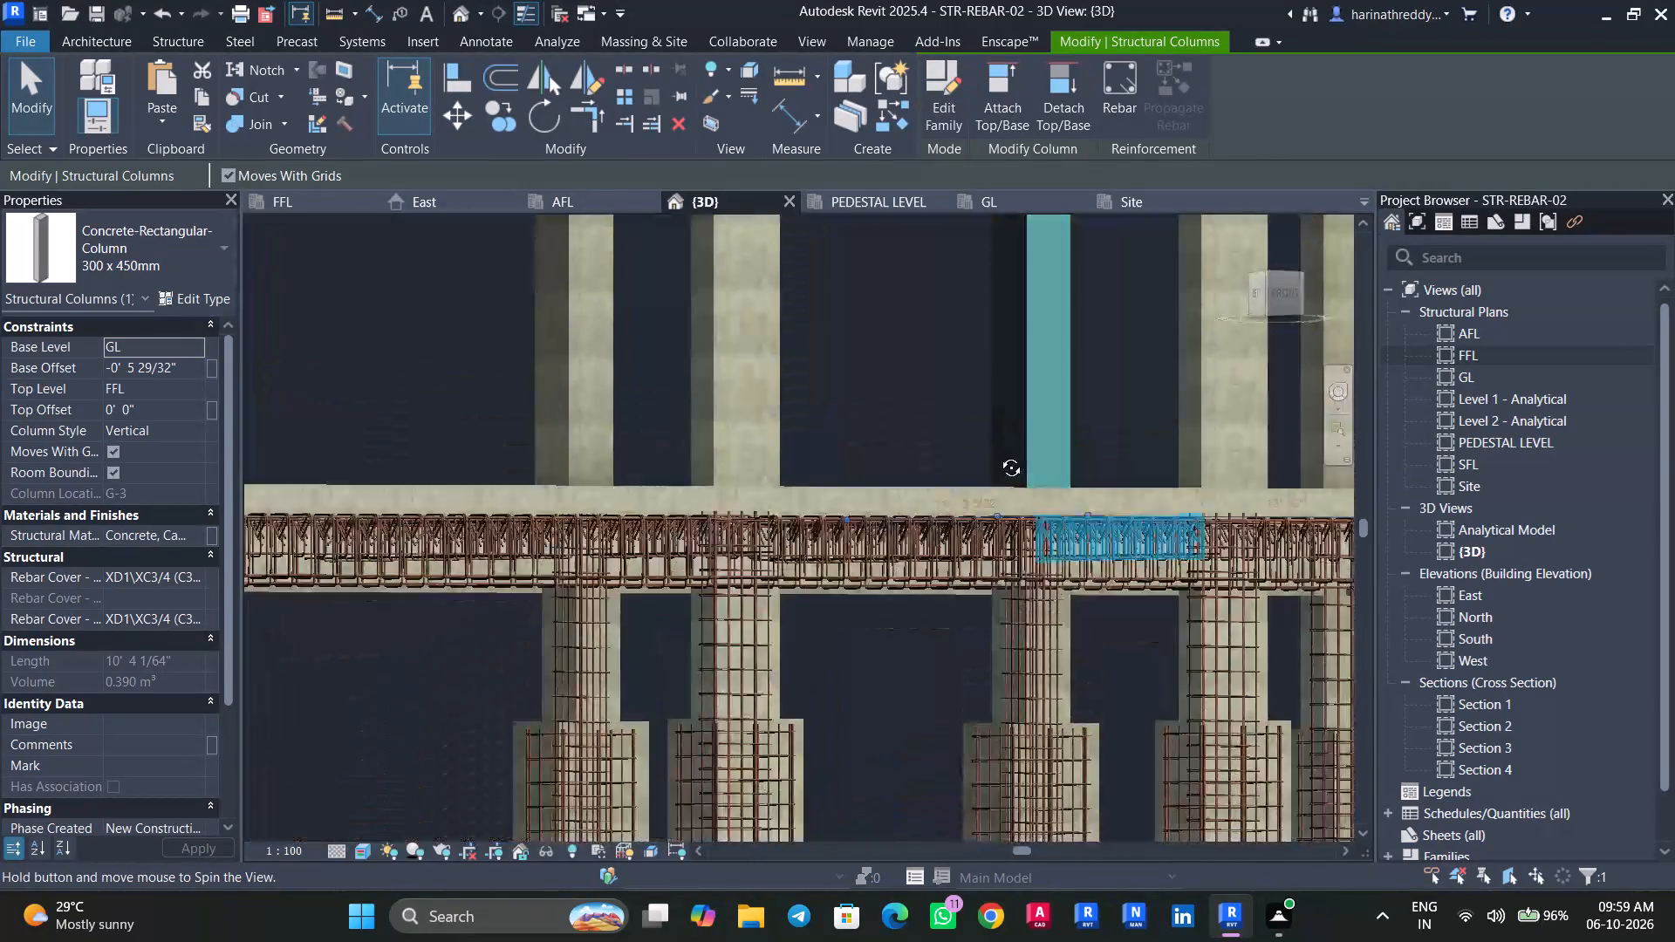
pyautogui.keyDown('shift'); pyautogui.moveTo(998, 454); pyautogui.dragTo(882, 813, button='middle'); pyautogui.keyUp('shift')
pyautogui.scroll(-7, 869, 664)
pyautogui.press('Escape')
pyautogui.press('Escape')
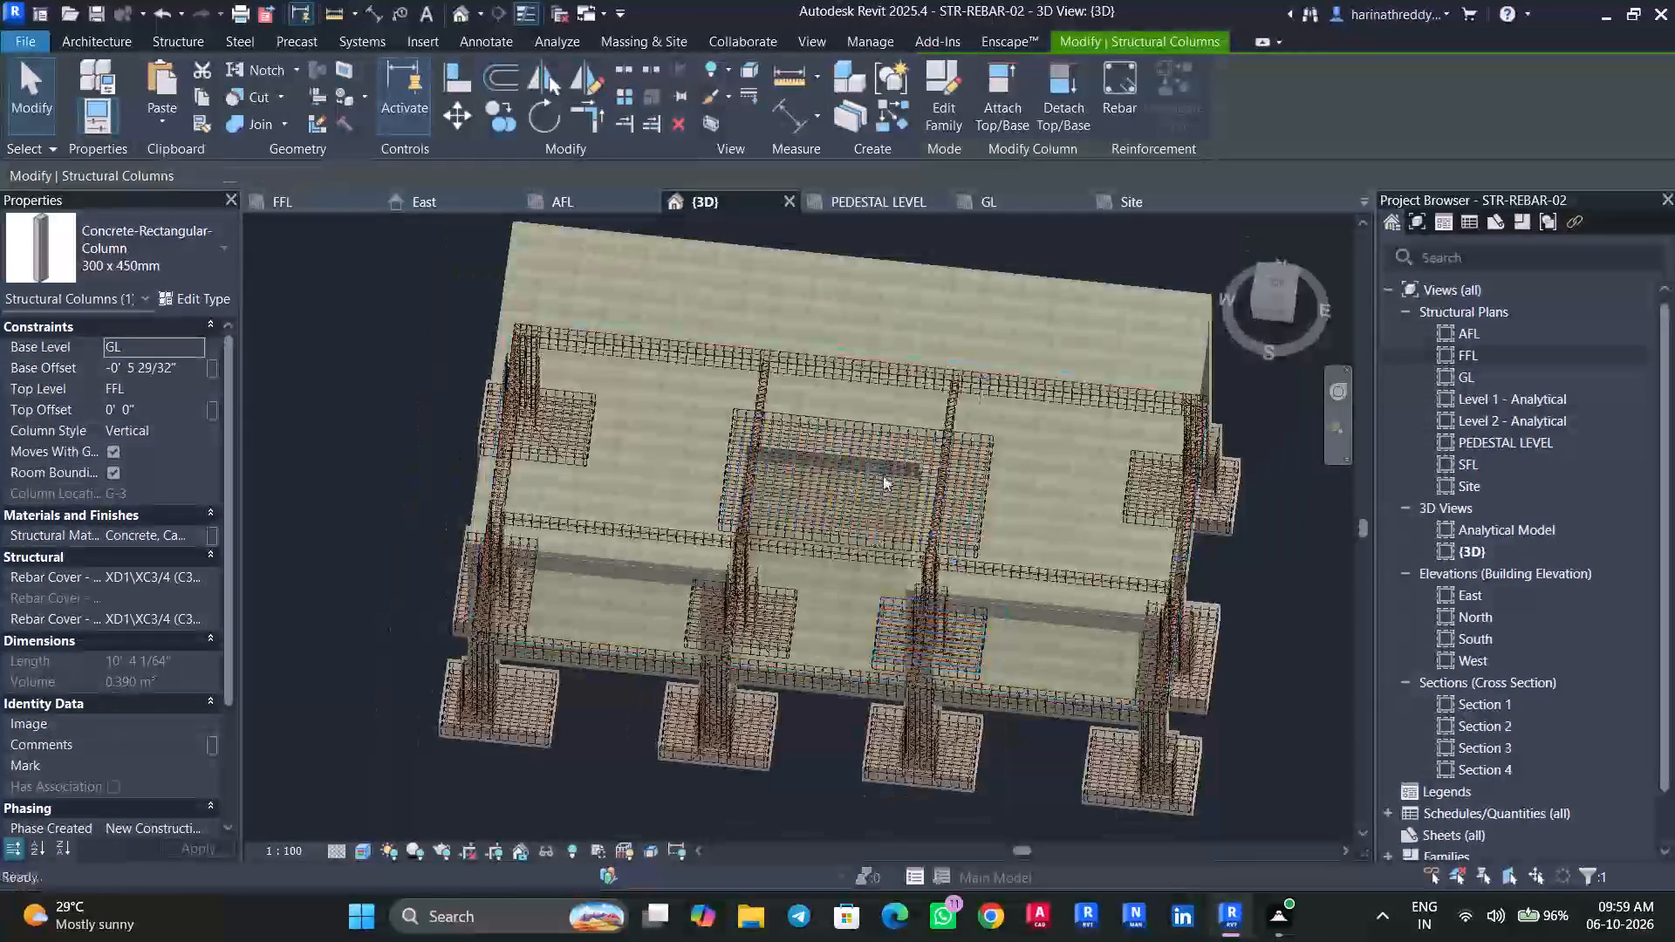
# Look straight down on the 3D model and set its visual style to Hidden Line.
pyautogui.scroll(7, 887, 453)
pyautogui.scroll(-1, 892, 461)
pyautogui.scroll(2, 892, 461)
pyautogui.click(1274, 286)
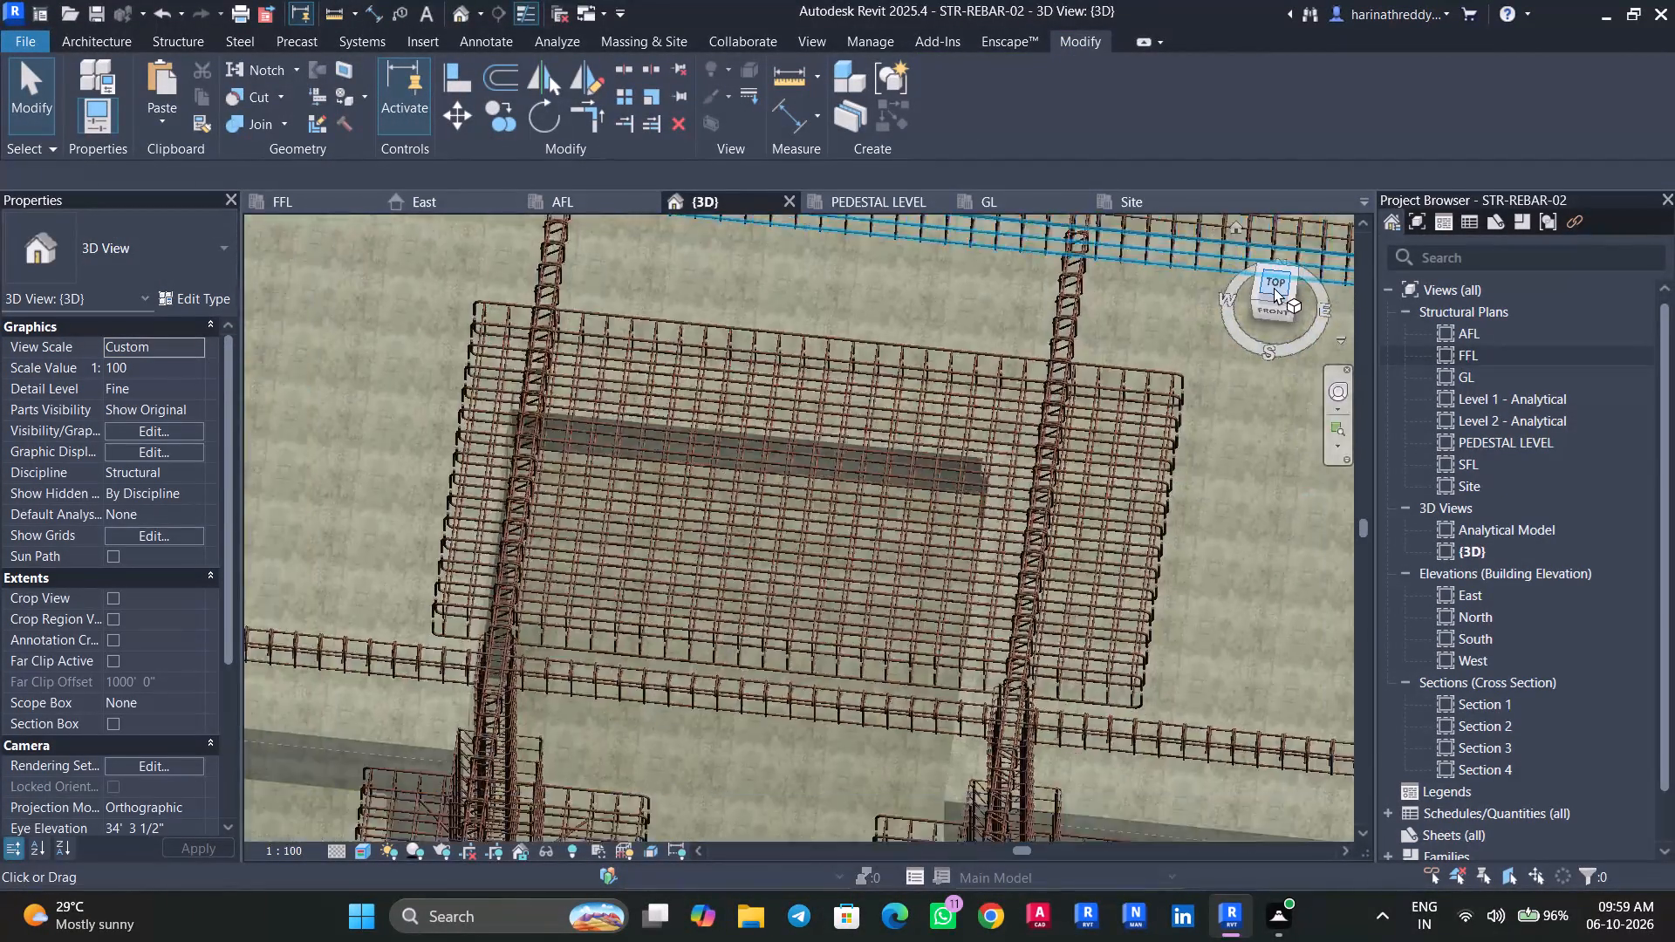
pyautogui.scroll(11, 791, 486)
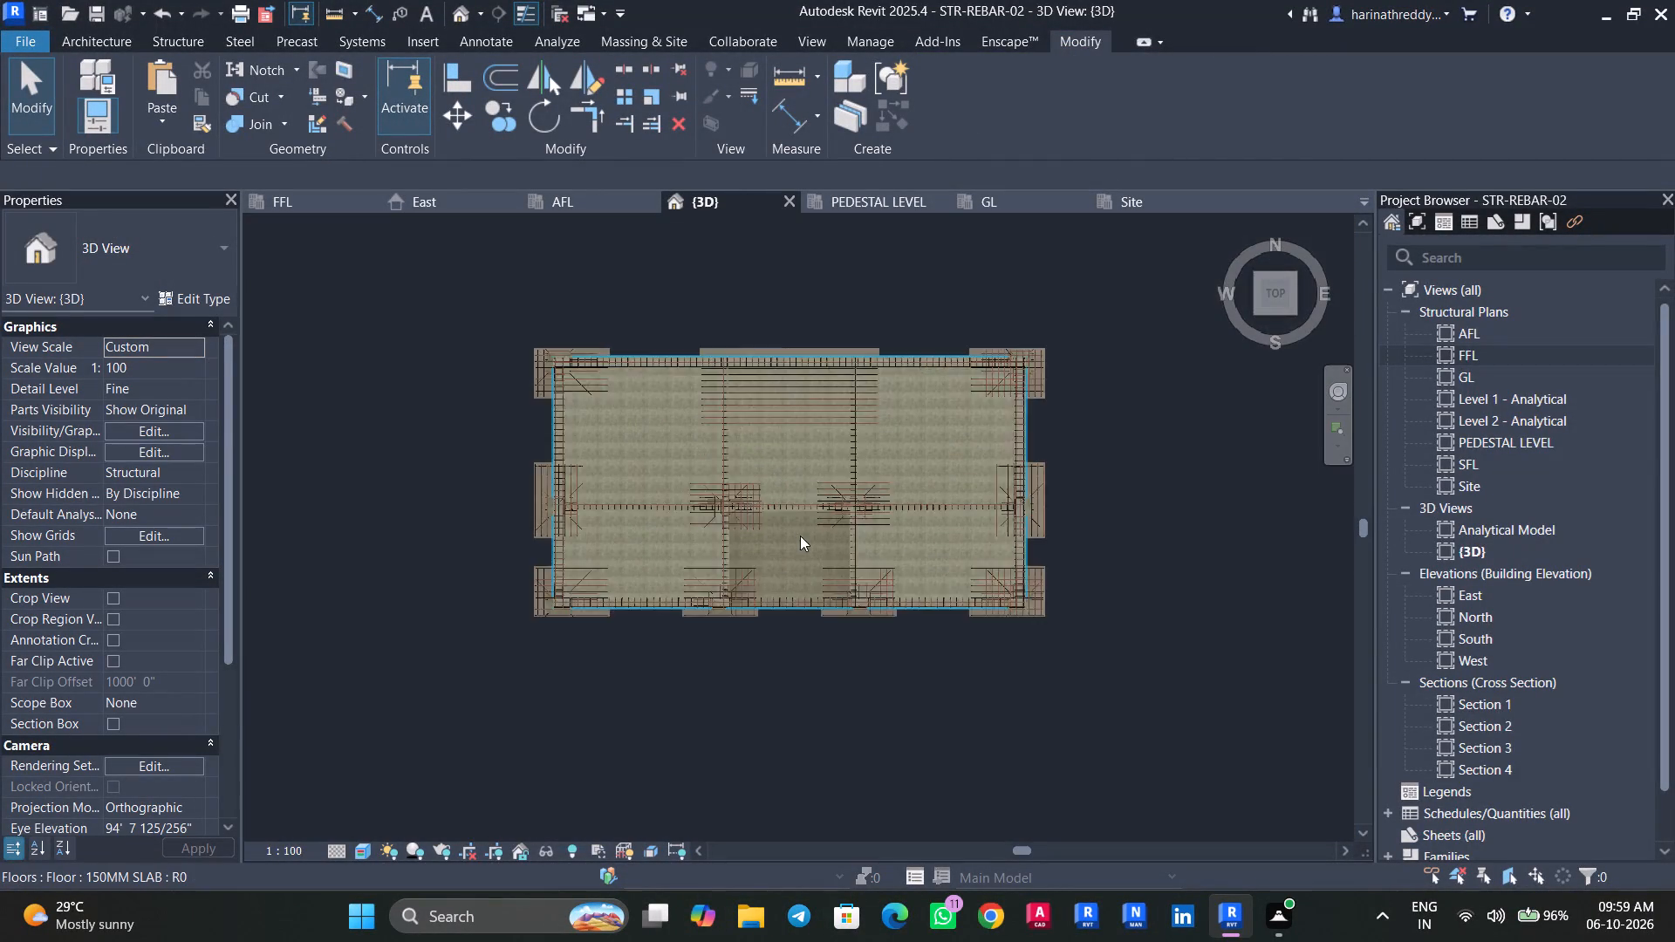
pyautogui.scroll(9, 800, 536)
pyautogui.click(357, 853)
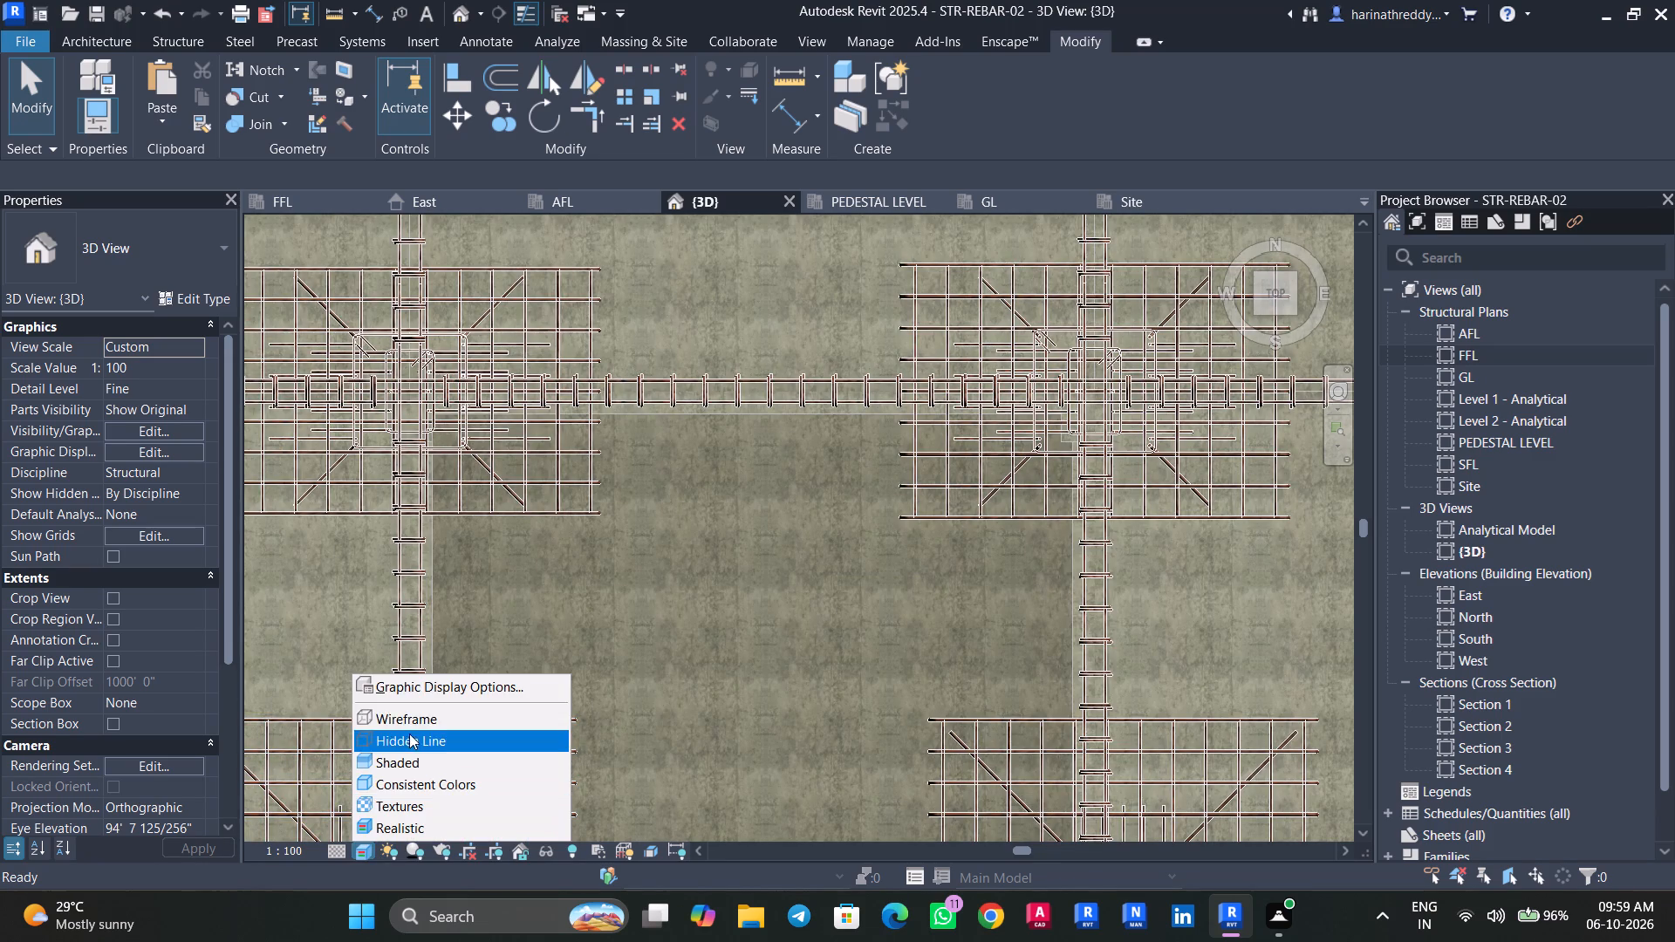
pyautogui.click(409, 734)
# Turn off the Structural Rebar and rebar coupler categories in the 3D view's visibility overrides.
pyautogui.scroll(2, 1081, 420)
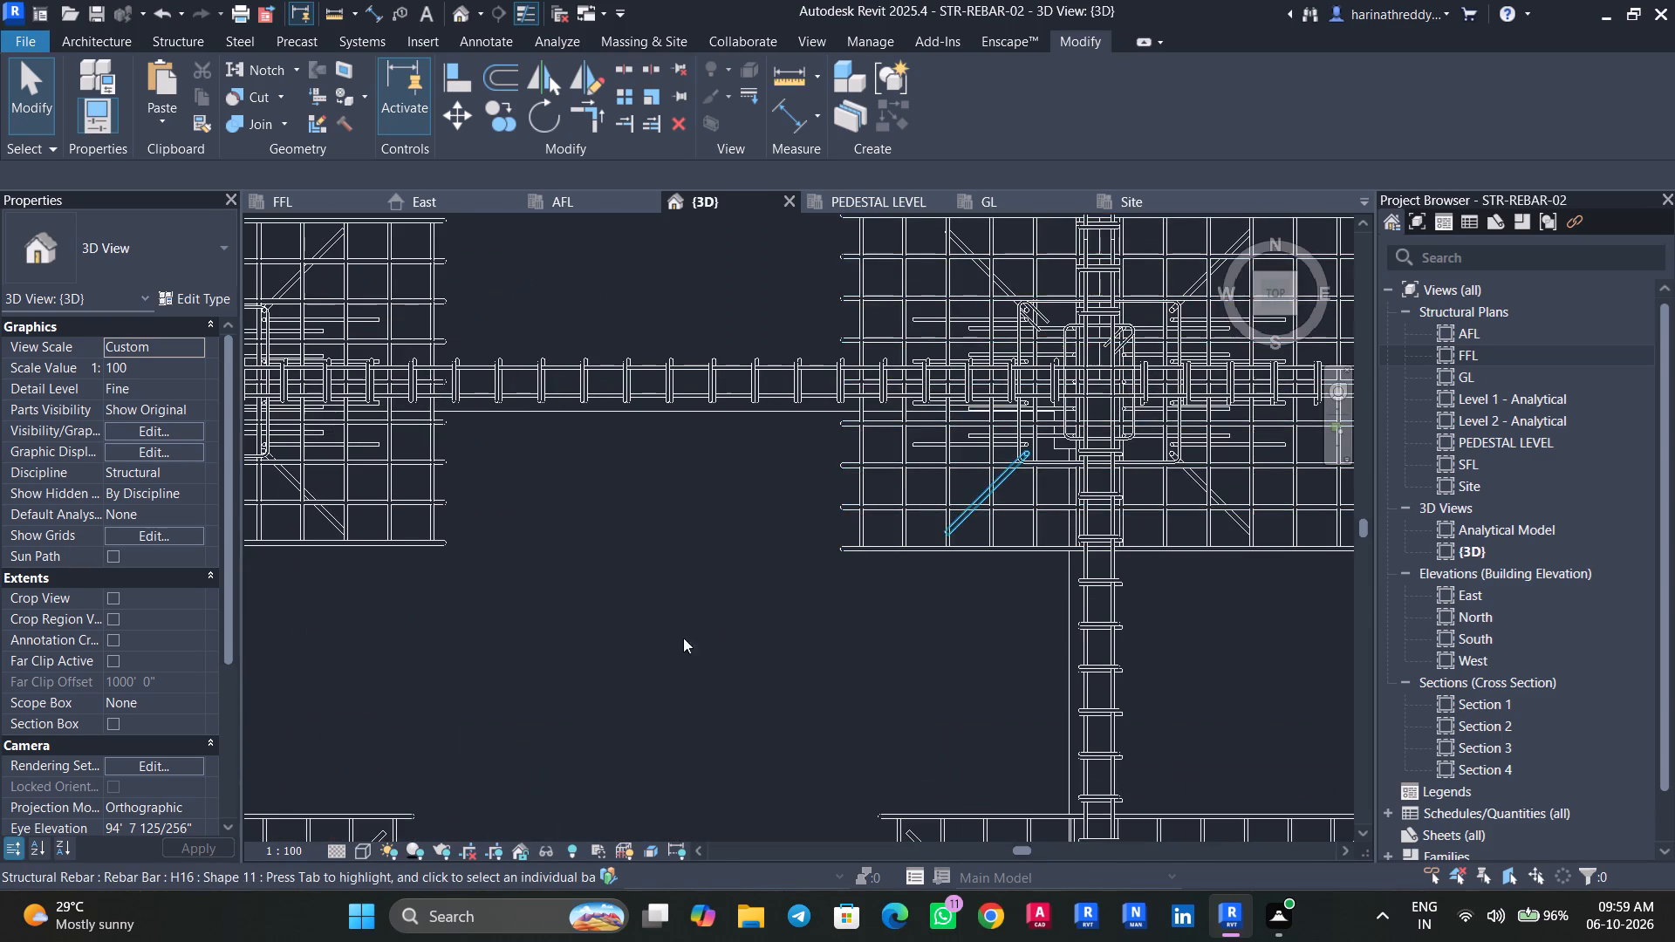
pyautogui.scroll(-10, 649, 671)
pyautogui.write('VV')
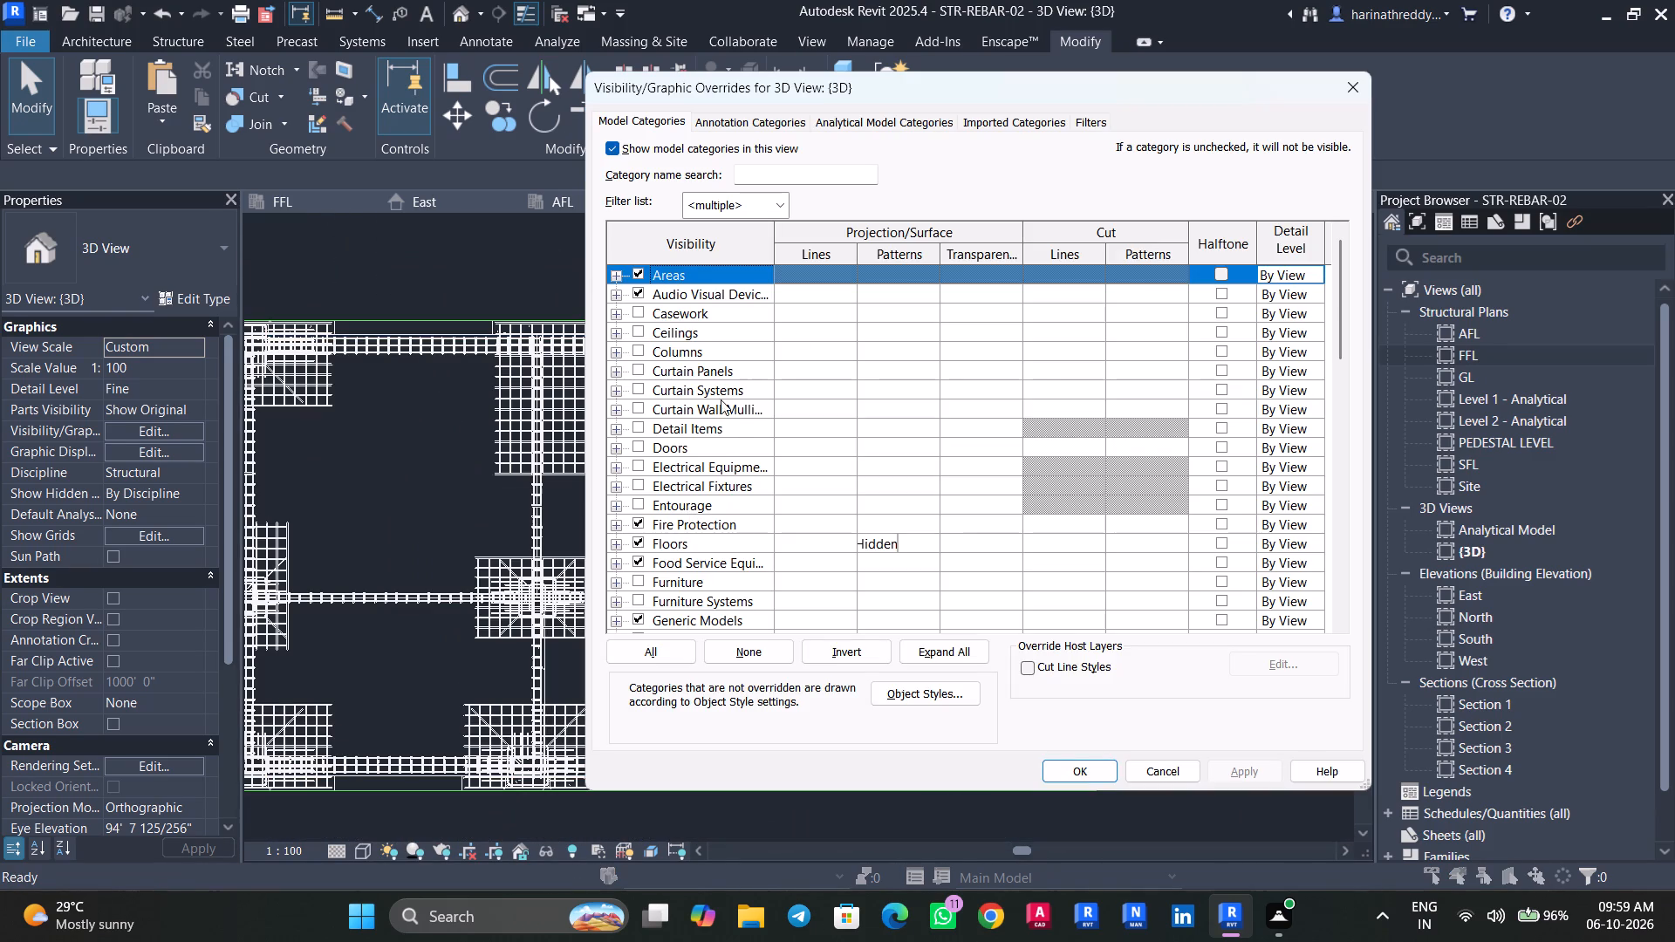
pyautogui.click(715, 405)
pyautogui.press('s')
pyautogui.scroll(-8, 731, 505)
pyautogui.scroll(1, 733, 504)
pyautogui.scroll(-4, 733, 504)
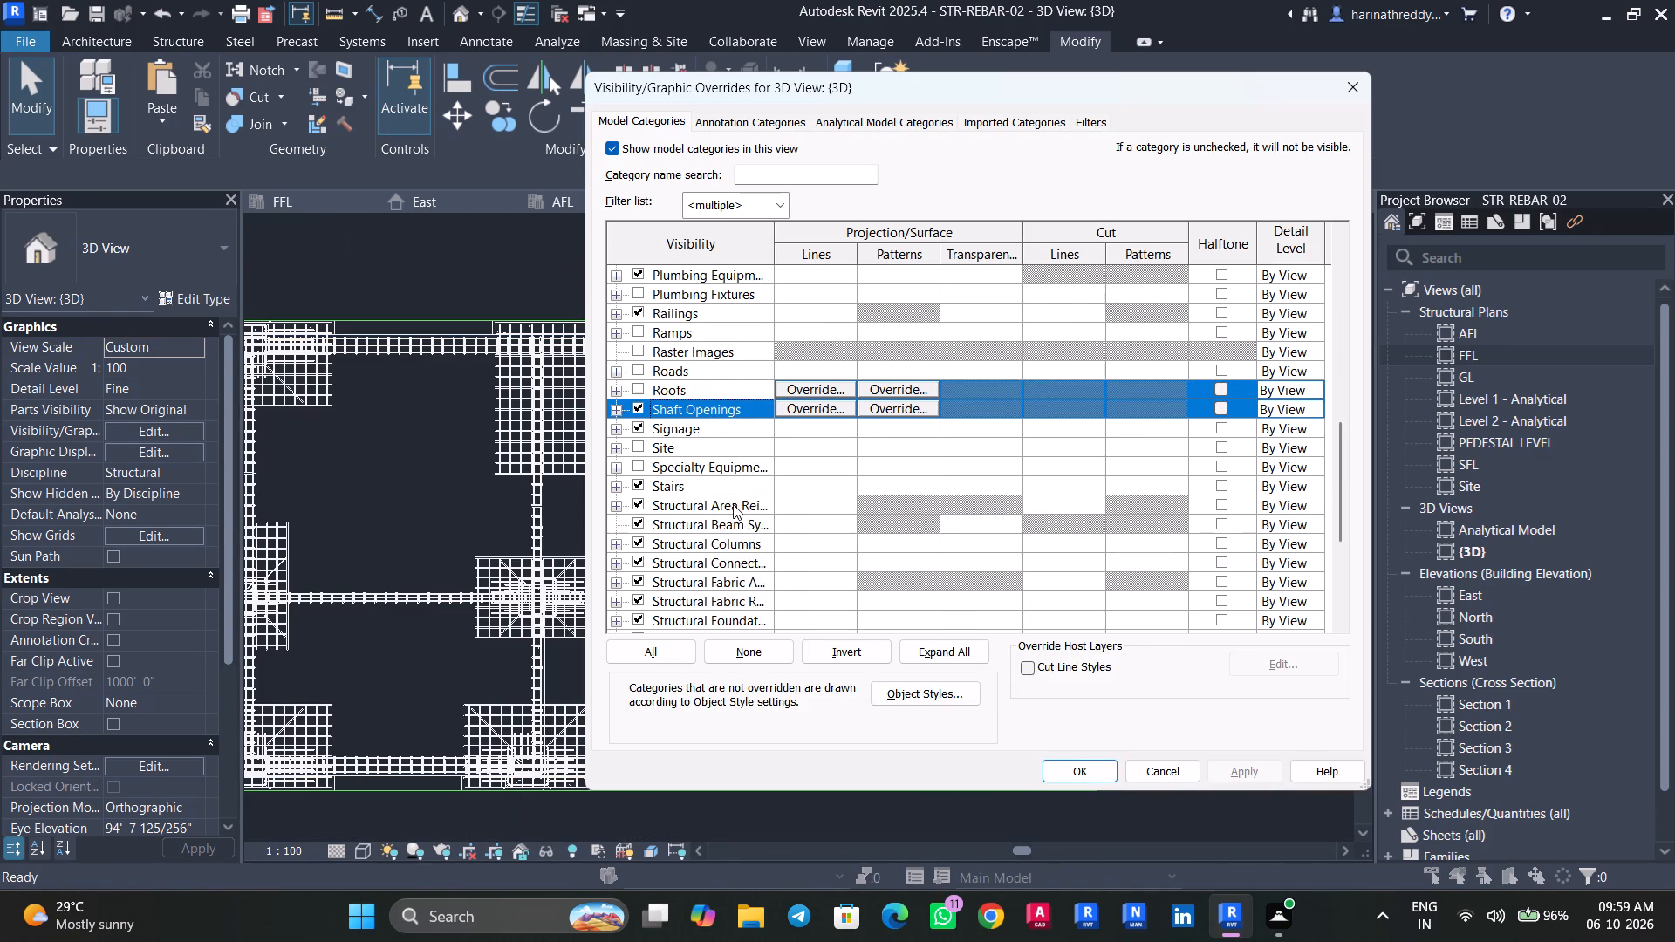
pyautogui.scroll(-5, 668, 559)
pyautogui.click(633, 582)
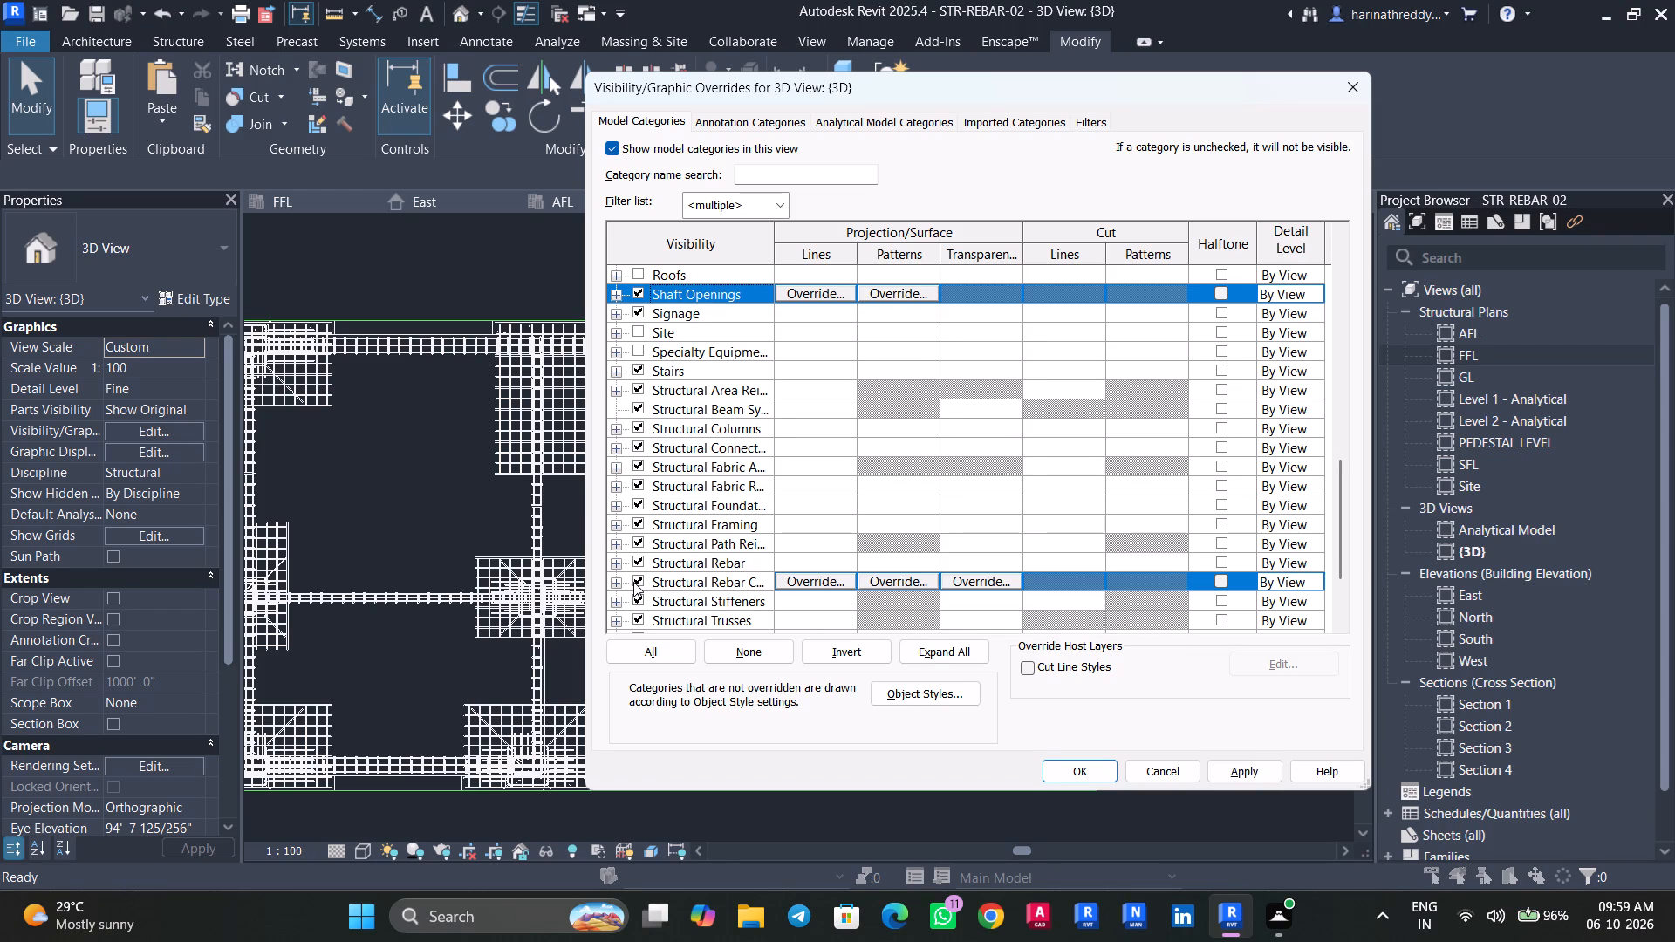
pyautogui.click(639, 560)
pyautogui.click(1241, 768)
pyautogui.click(1090, 768)
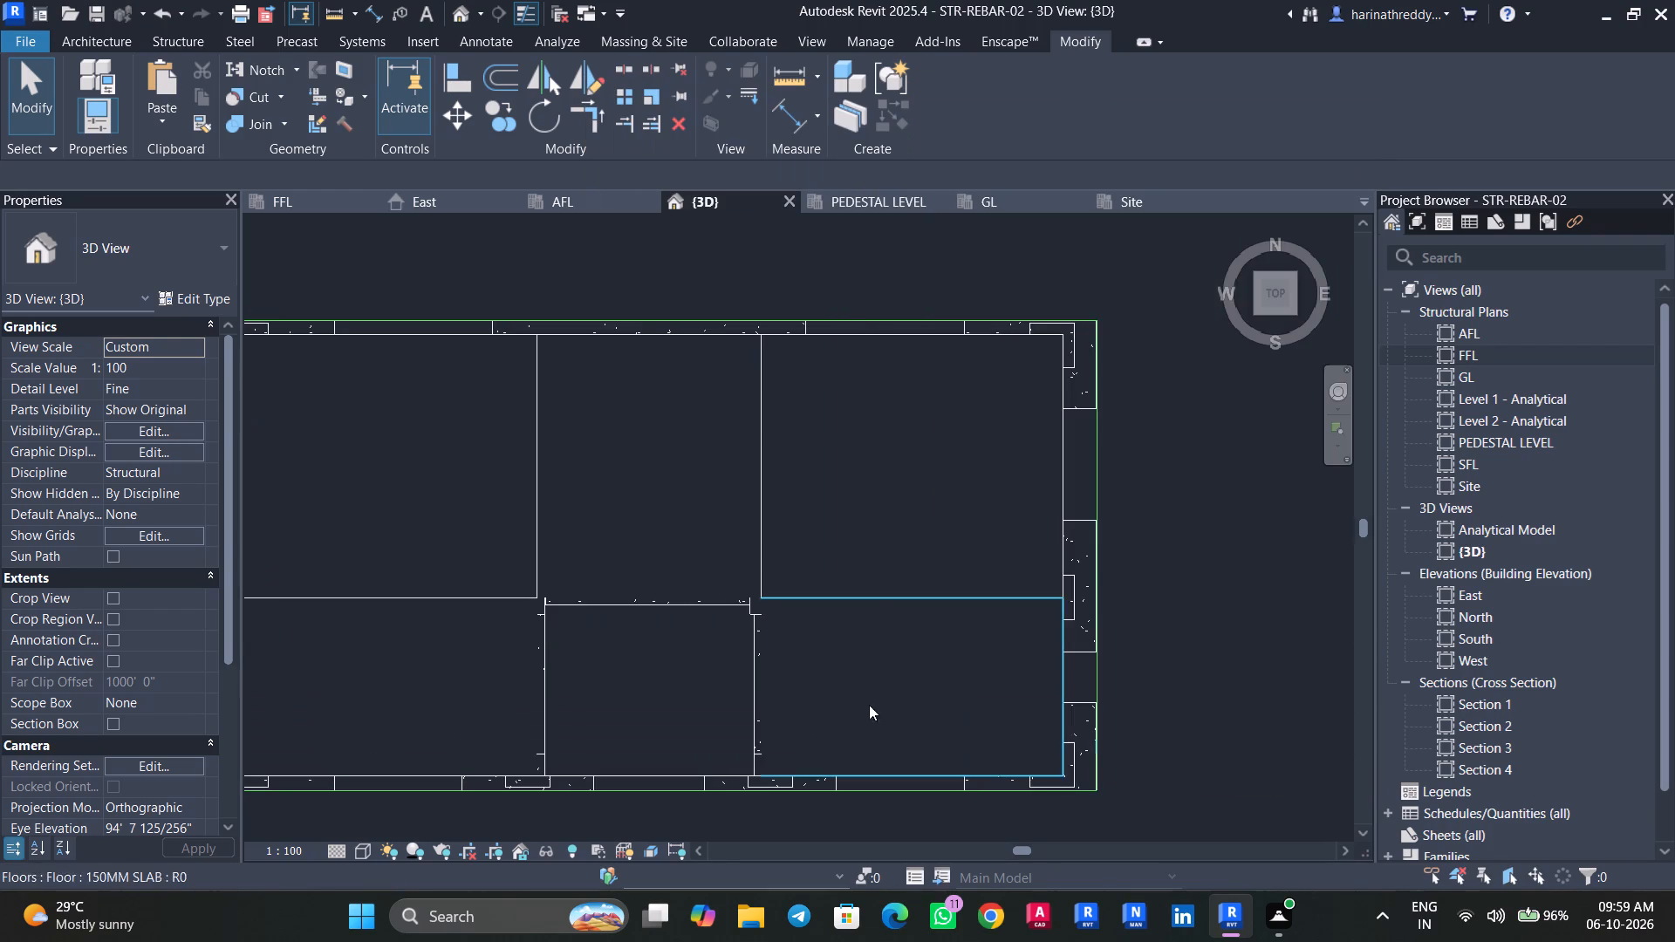
# Align the stair-bay face of the 300 x 450mm column at G-3 with the adjoining 200X450 beam's inner face.
pyautogui.scroll(9, 749, 609)
pyautogui.click(778, 607)
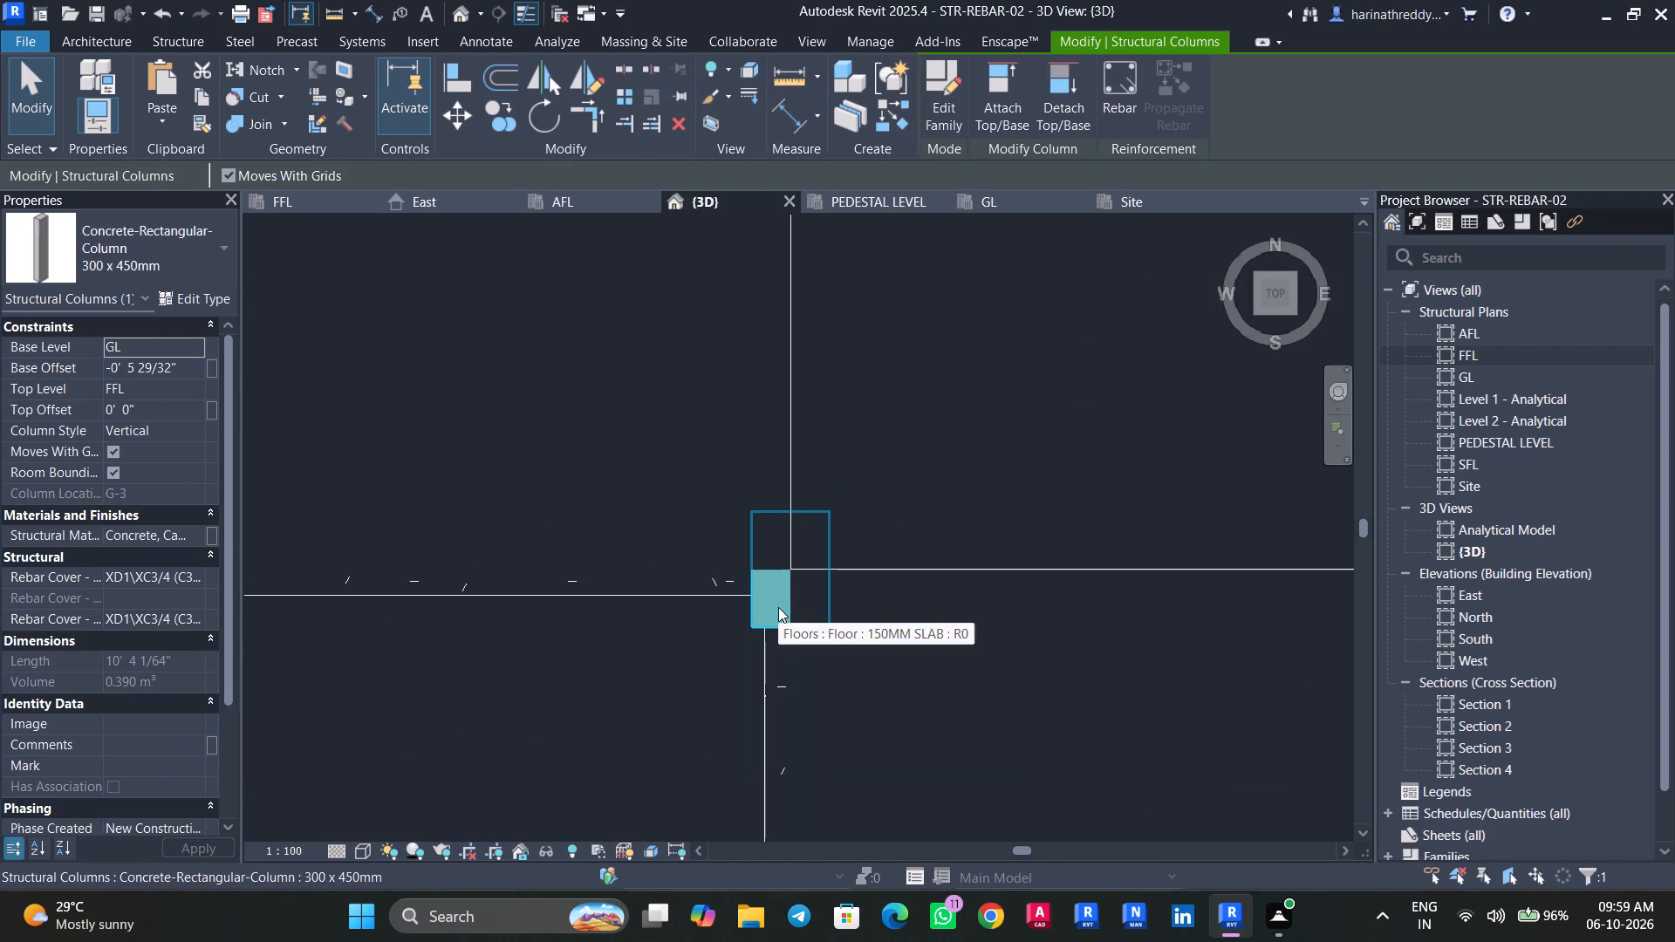
pyautogui.write('AL')
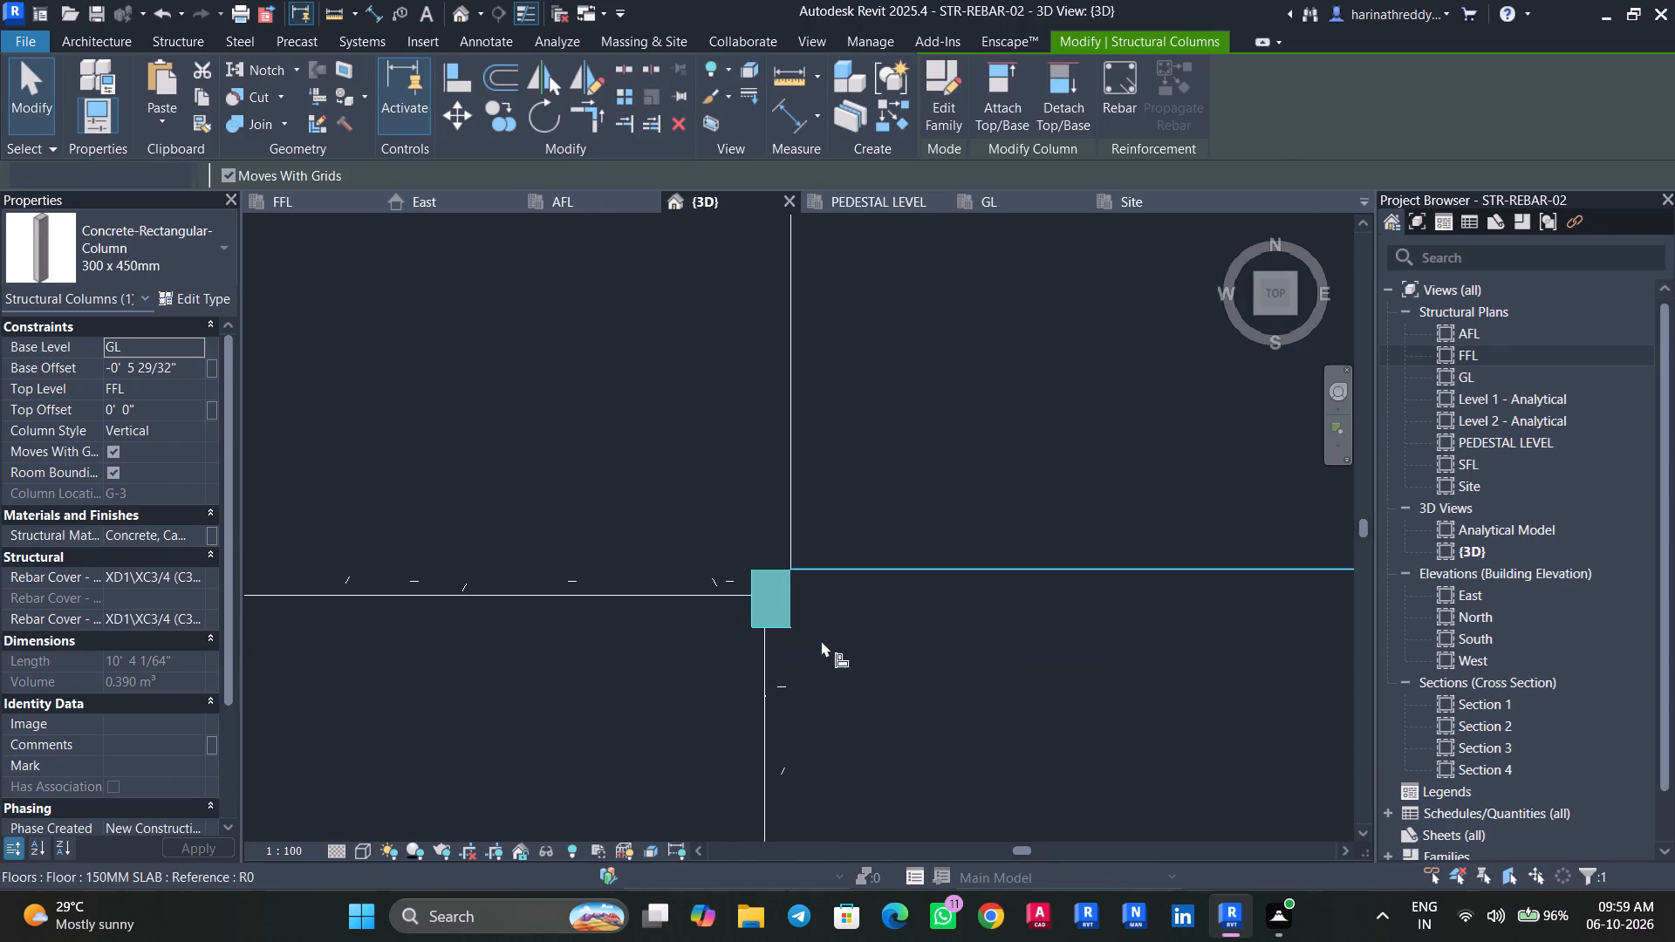
pyautogui.click(768, 655)
pyautogui.click(755, 617)
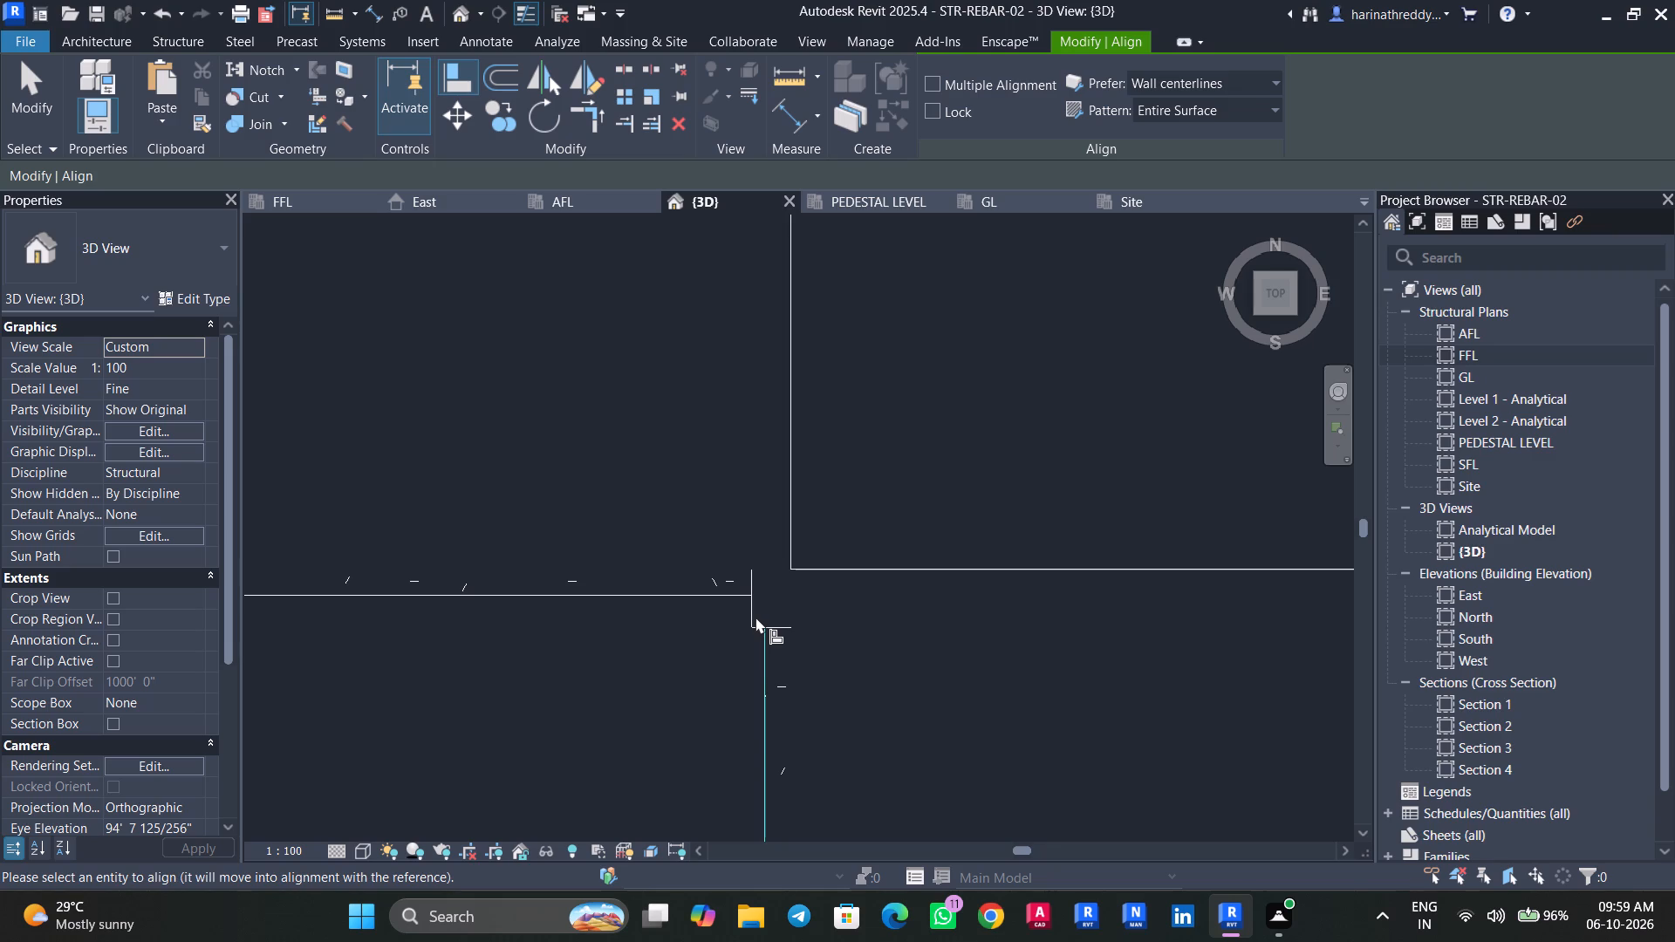
pyautogui.press('Escape')
pyautogui.press('Escape')
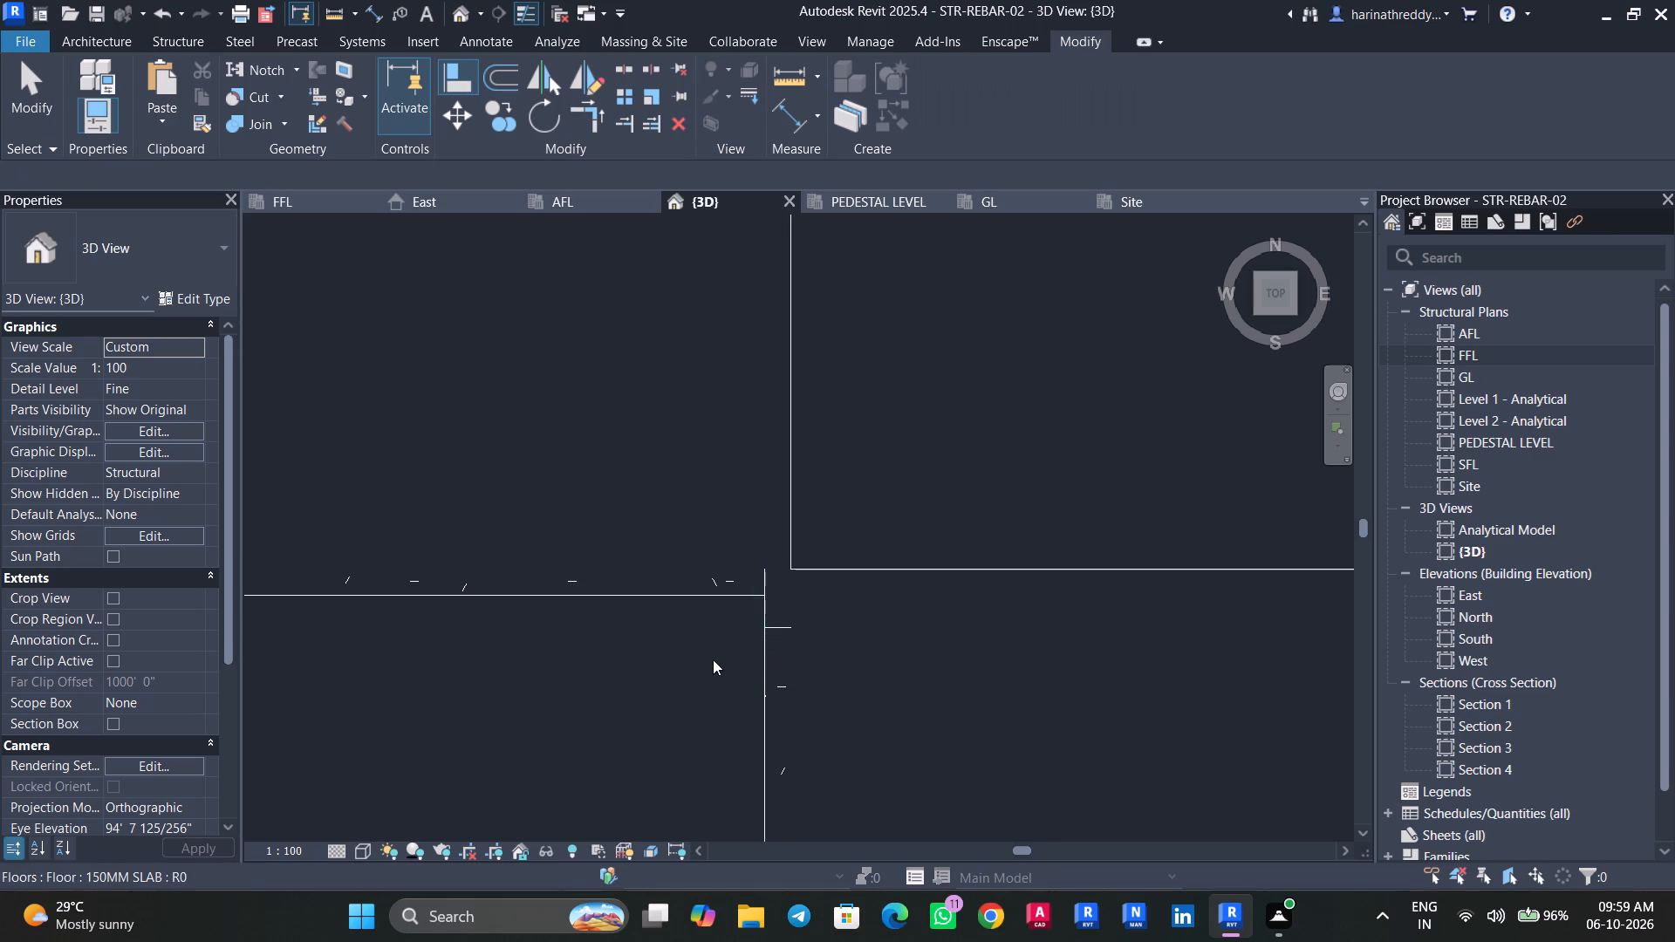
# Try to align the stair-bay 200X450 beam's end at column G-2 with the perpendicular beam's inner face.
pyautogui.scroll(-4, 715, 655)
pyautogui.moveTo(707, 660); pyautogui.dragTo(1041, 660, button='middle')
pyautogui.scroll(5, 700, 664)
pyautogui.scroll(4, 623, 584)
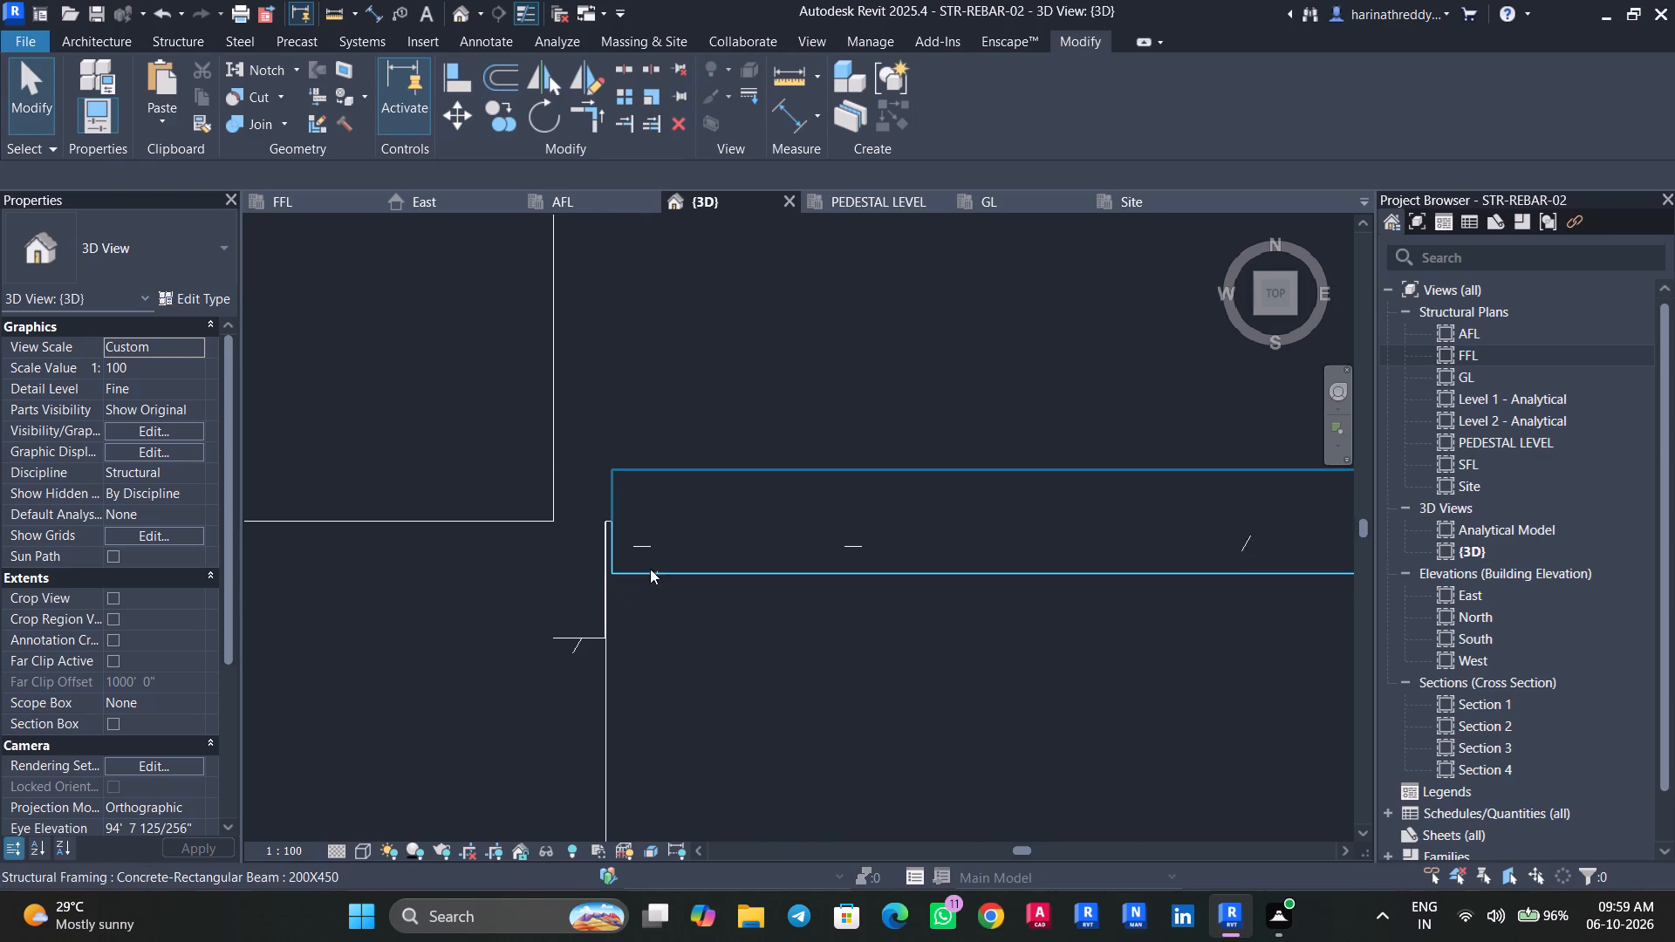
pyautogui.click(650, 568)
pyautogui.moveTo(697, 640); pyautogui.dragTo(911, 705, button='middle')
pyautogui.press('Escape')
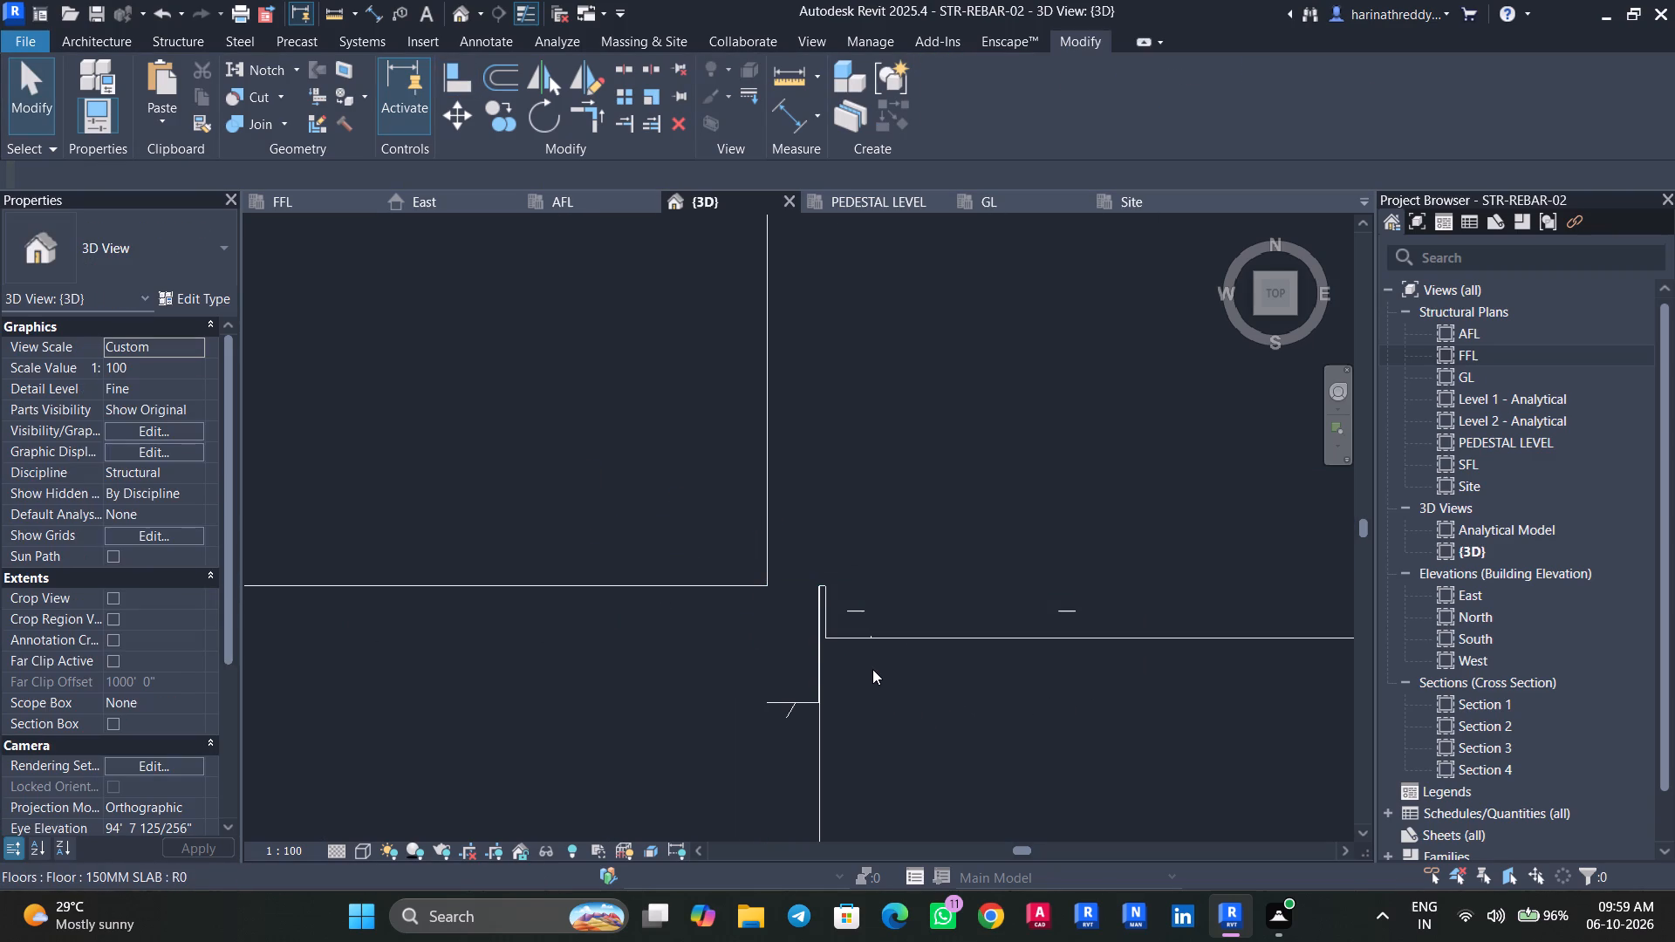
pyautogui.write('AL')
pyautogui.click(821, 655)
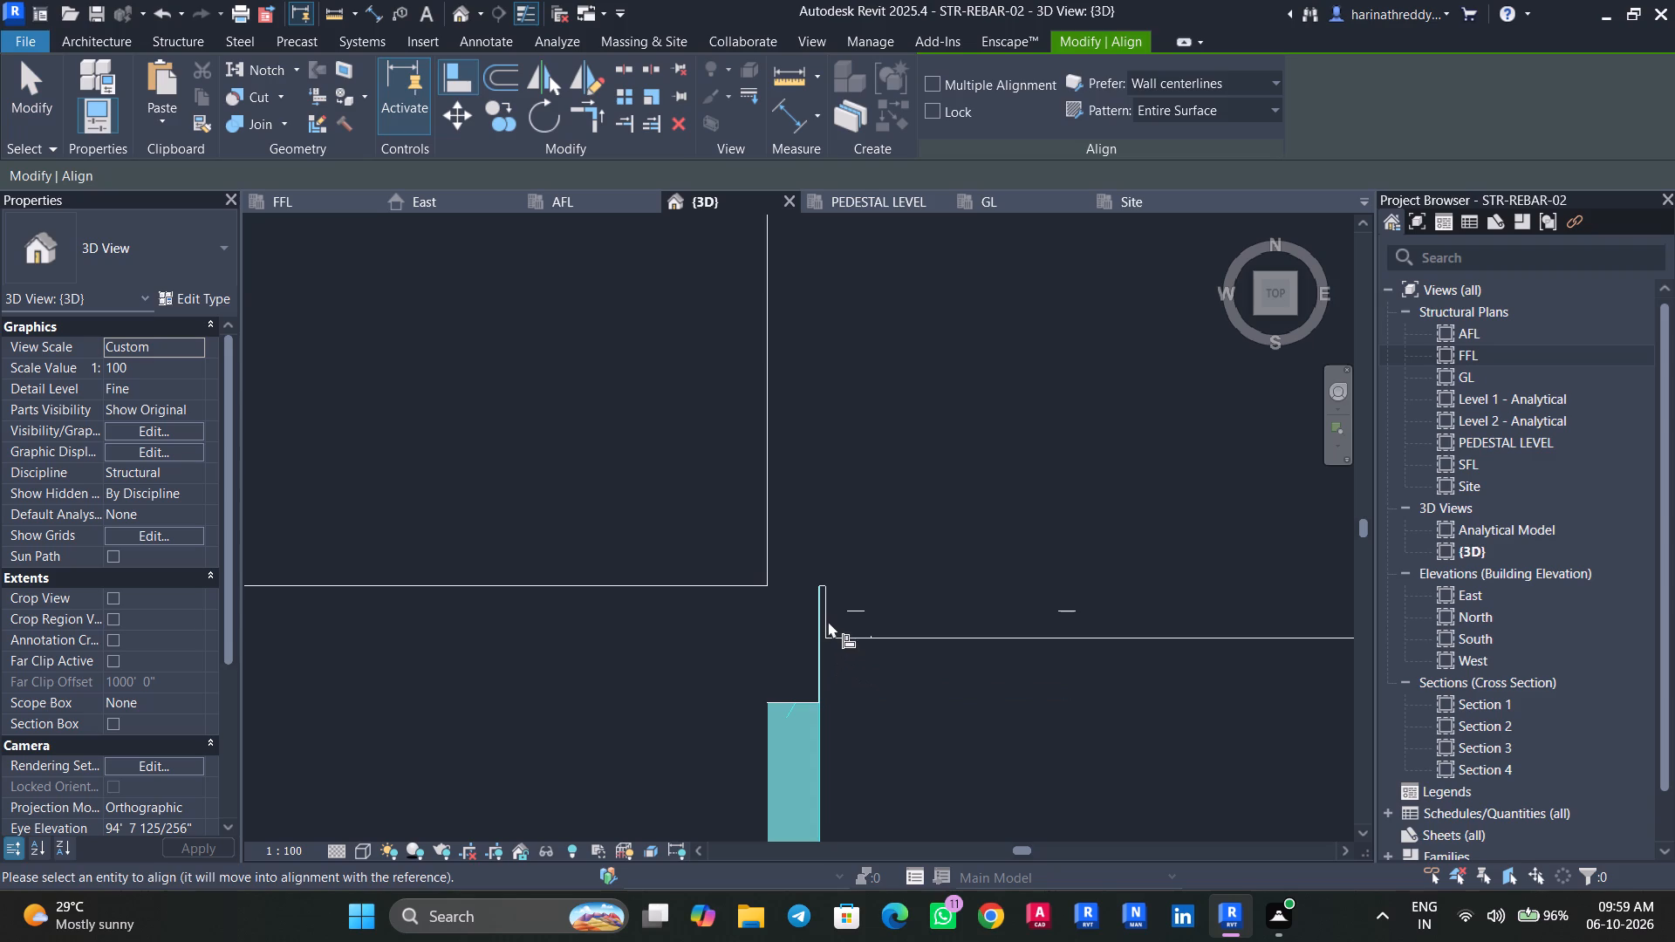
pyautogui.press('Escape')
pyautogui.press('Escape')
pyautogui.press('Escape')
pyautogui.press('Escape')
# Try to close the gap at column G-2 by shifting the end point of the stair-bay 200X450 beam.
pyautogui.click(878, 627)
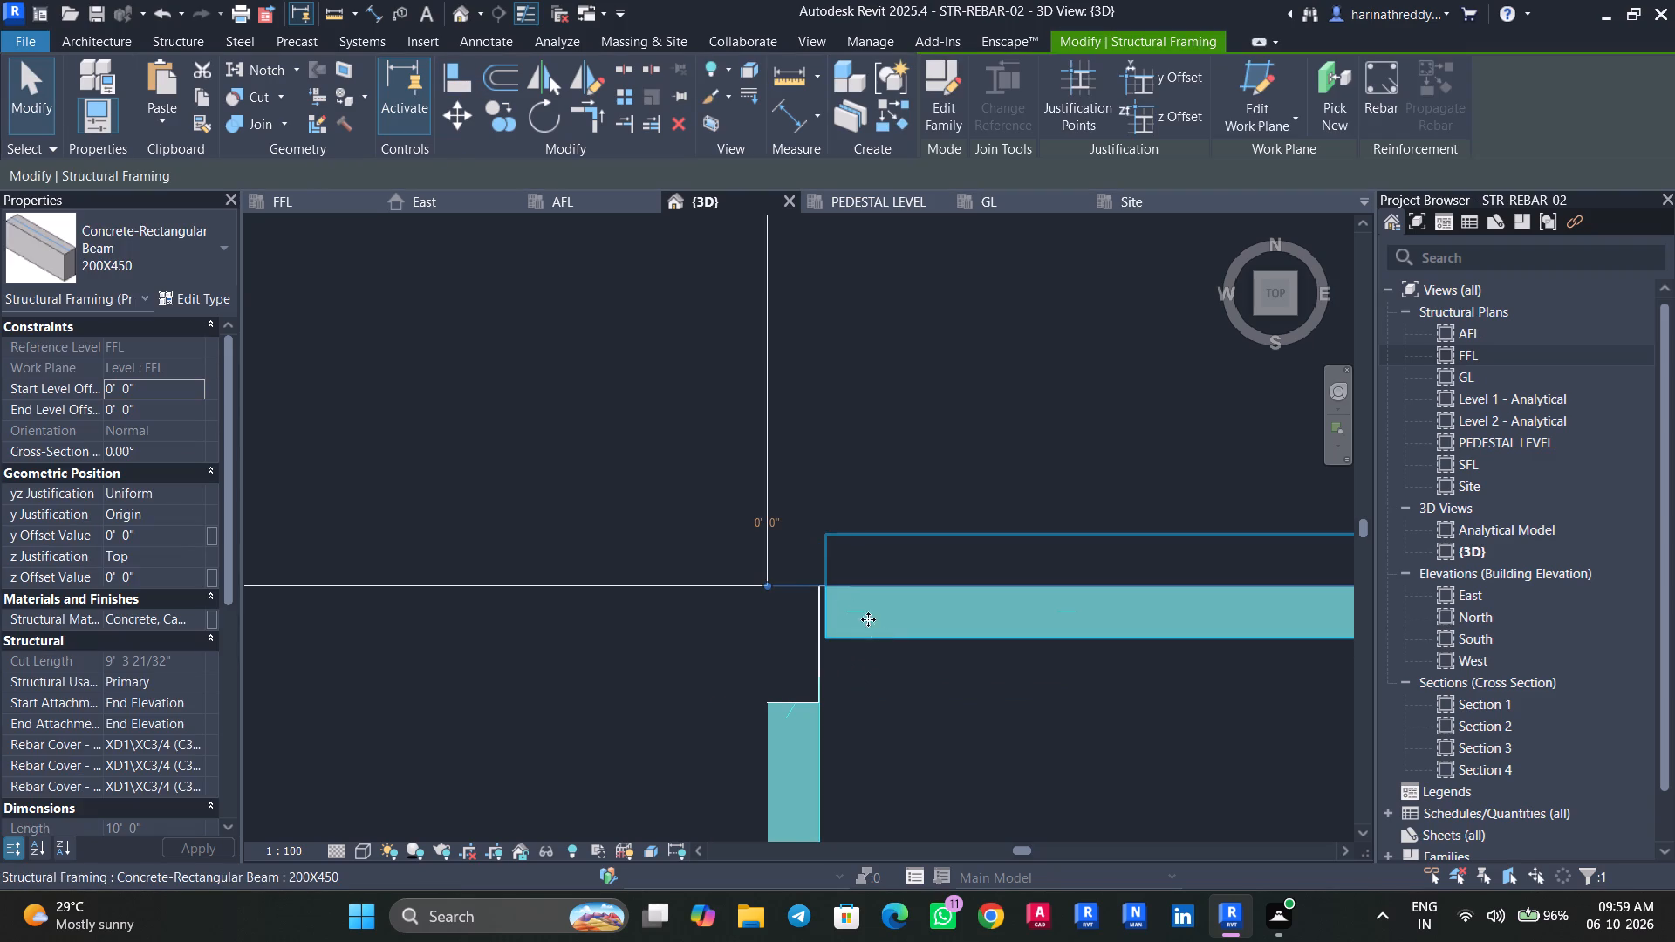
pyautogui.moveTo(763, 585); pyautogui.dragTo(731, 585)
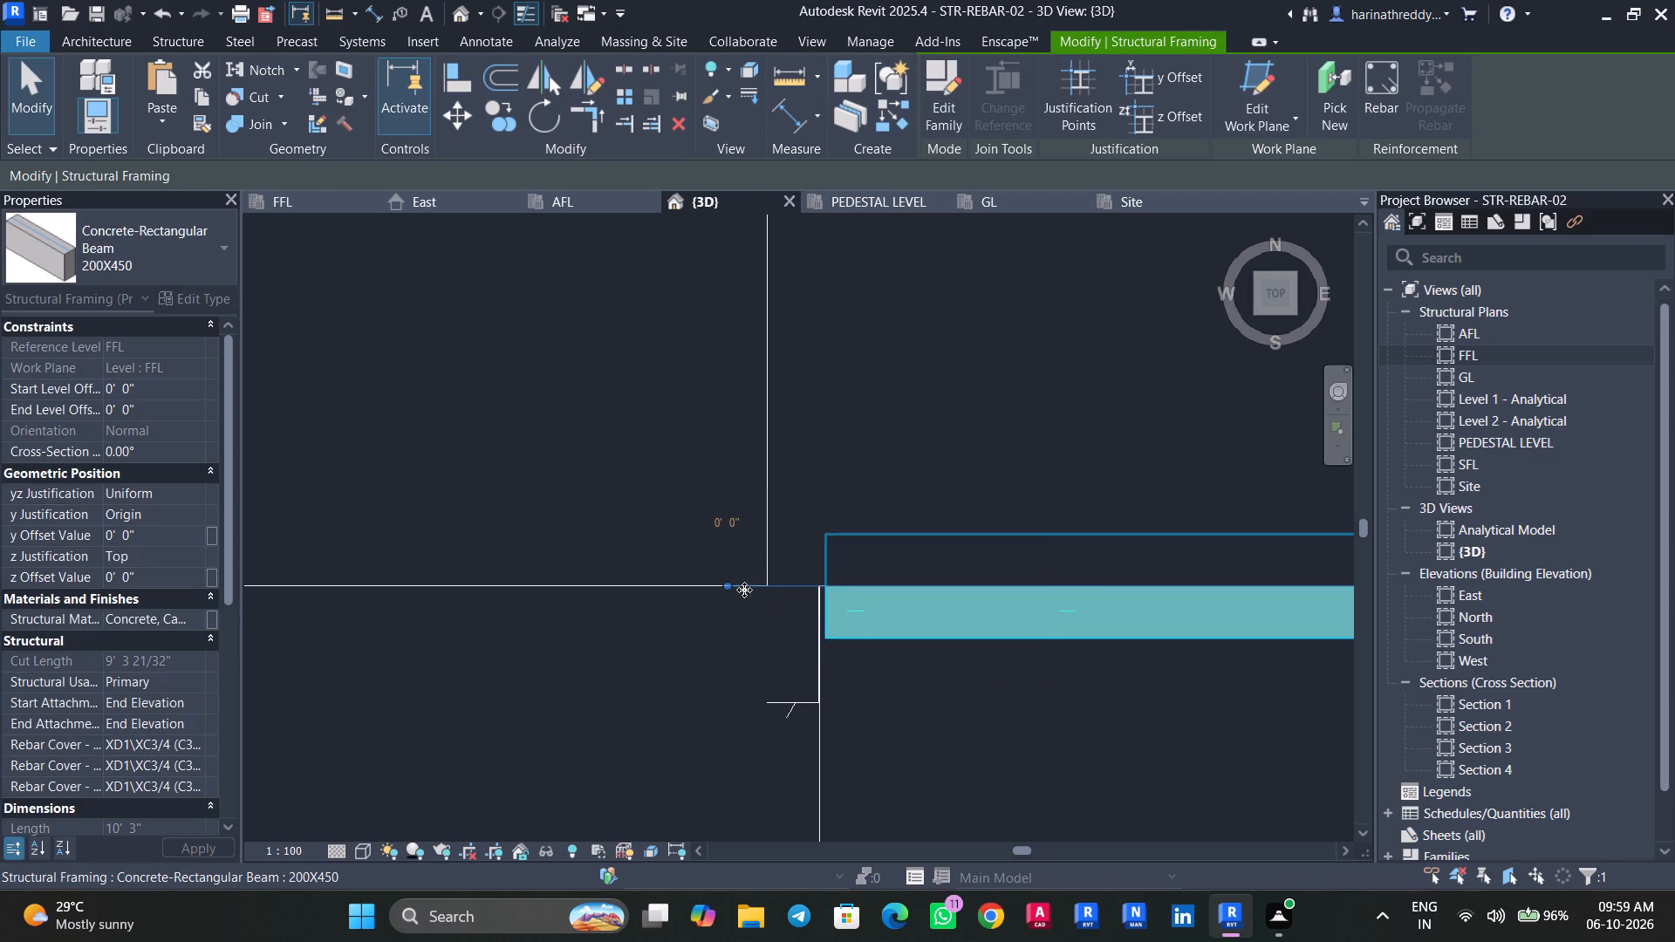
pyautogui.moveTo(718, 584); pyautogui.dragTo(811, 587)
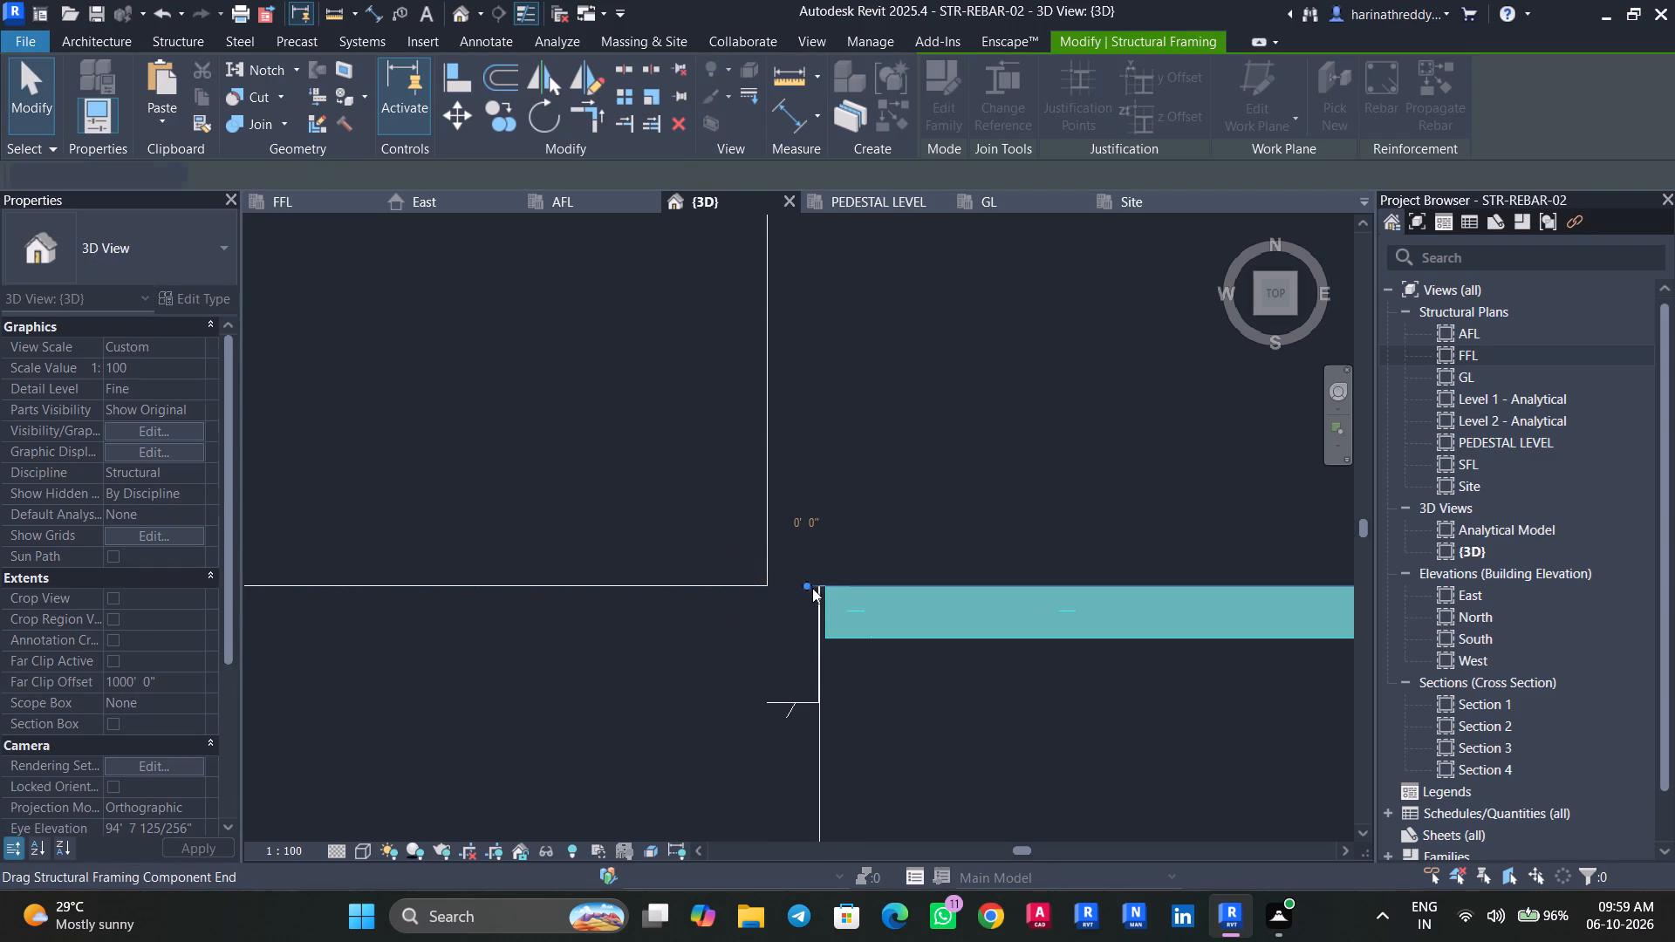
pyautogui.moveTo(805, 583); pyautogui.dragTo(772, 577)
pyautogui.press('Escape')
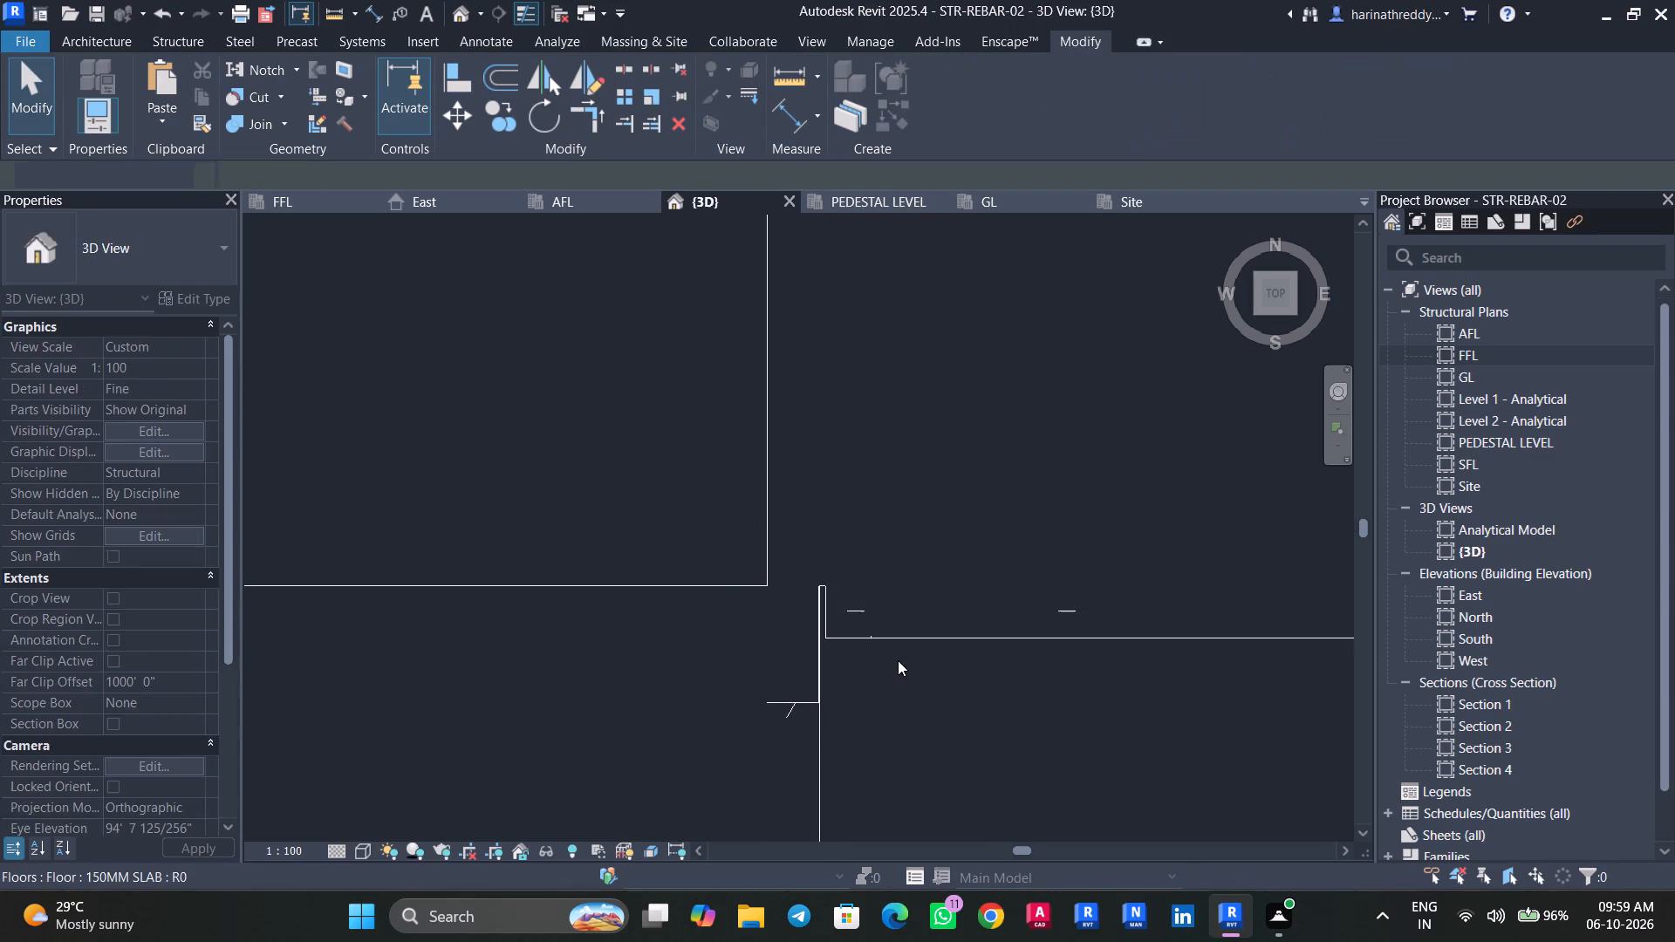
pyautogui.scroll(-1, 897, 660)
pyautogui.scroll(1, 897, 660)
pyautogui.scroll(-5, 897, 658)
# Examine the joint between the 200X450 beams and the 300 x 450mm column at G-2 from several 3D angles.
pyautogui.click(468, 23)
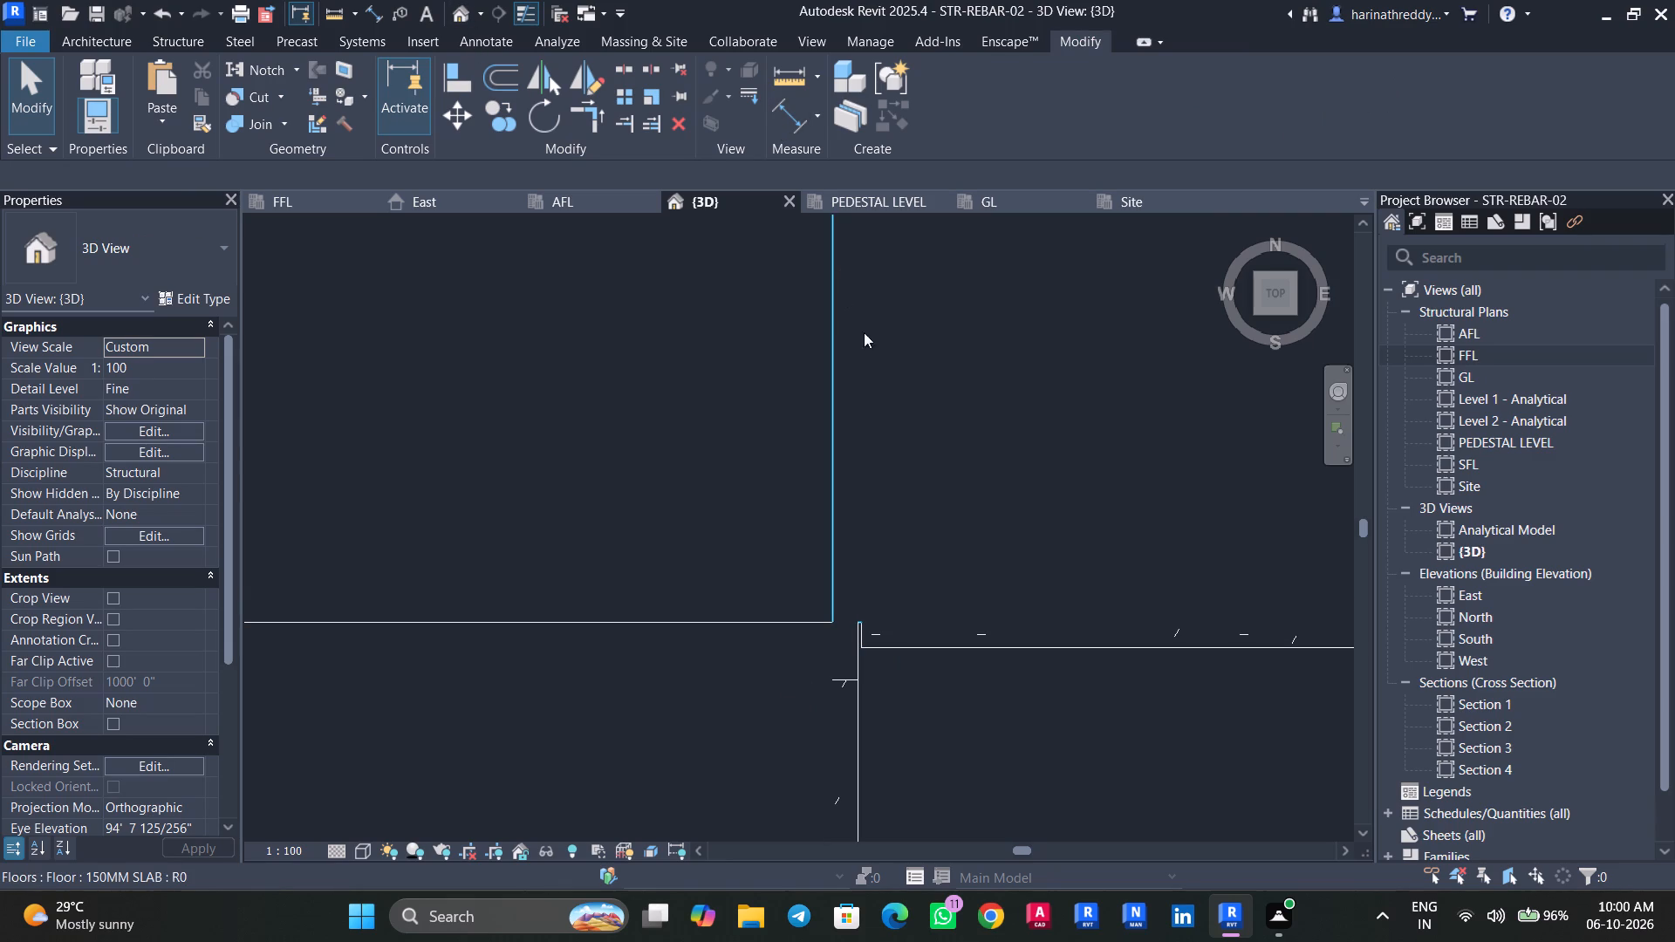
pyautogui.scroll(-10, 684, 426)
pyautogui.keyDown('shift'); pyautogui.moveTo(844, 534); pyautogui.dragTo(809, 97, button='middle'); pyautogui.keyUp('shift')
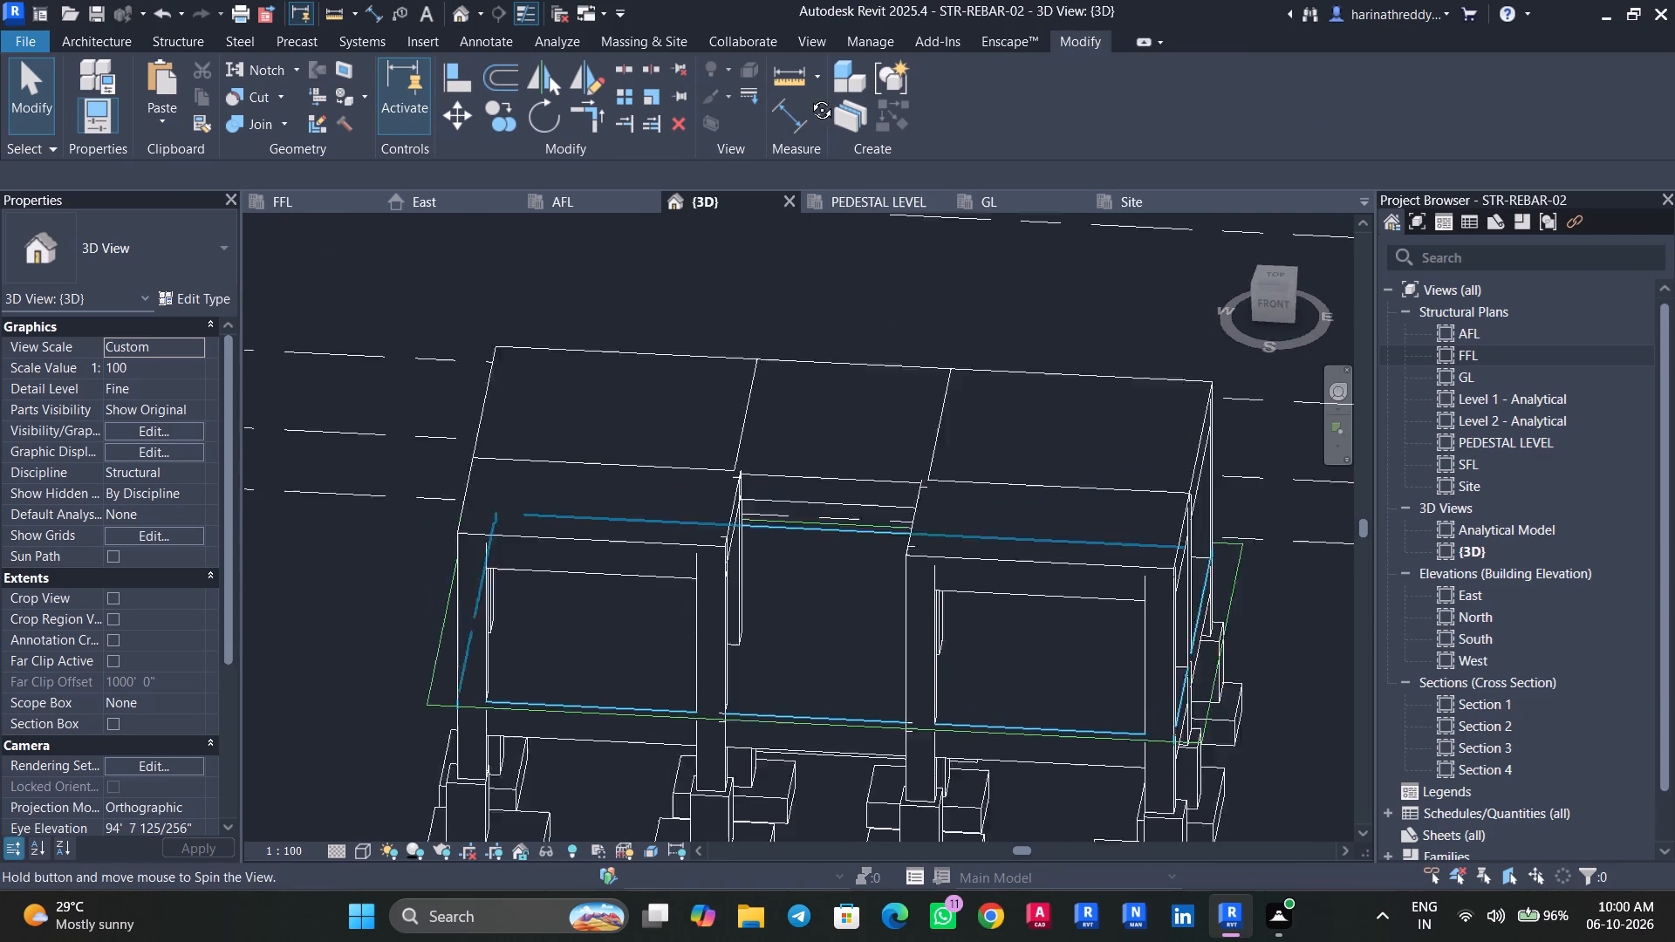
pyautogui.keyDown('shift'); pyautogui.moveTo(809, 97); pyautogui.dragTo(805, 92, button='middle'); pyautogui.keyUp('shift')
pyautogui.scroll(8, 766, 492)
pyautogui.click(759, 525)
pyautogui.scroll(2, 761, 532)
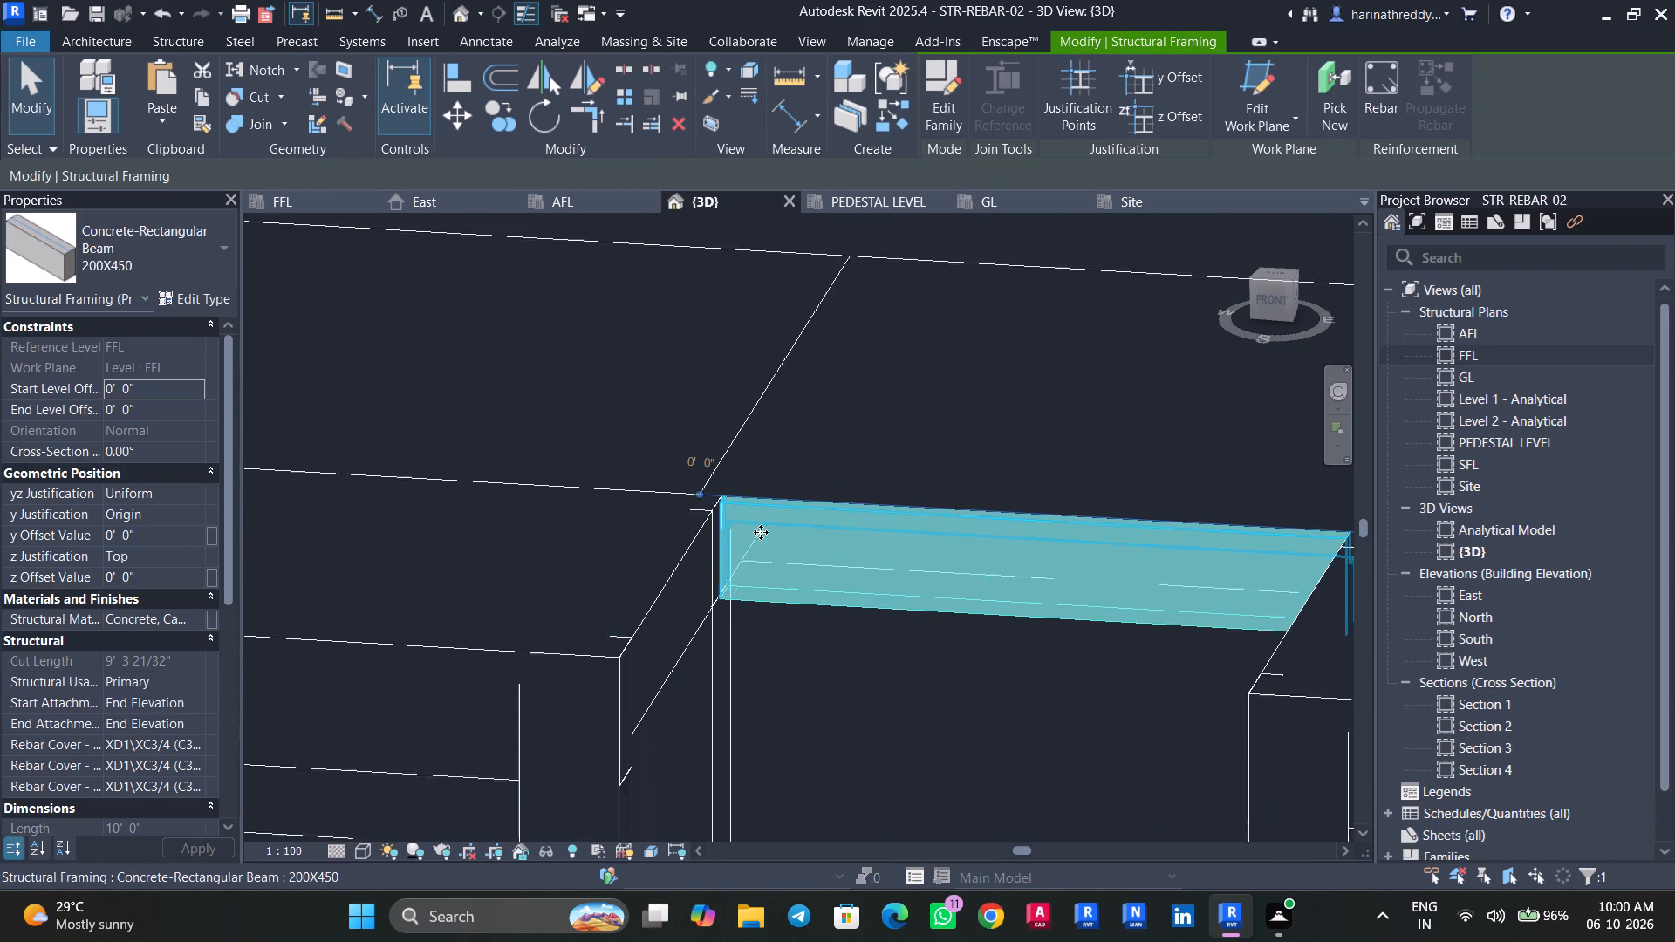
pyautogui.scroll(8, 761, 532)
pyautogui.press('Escape')
pyautogui.press('Escape')
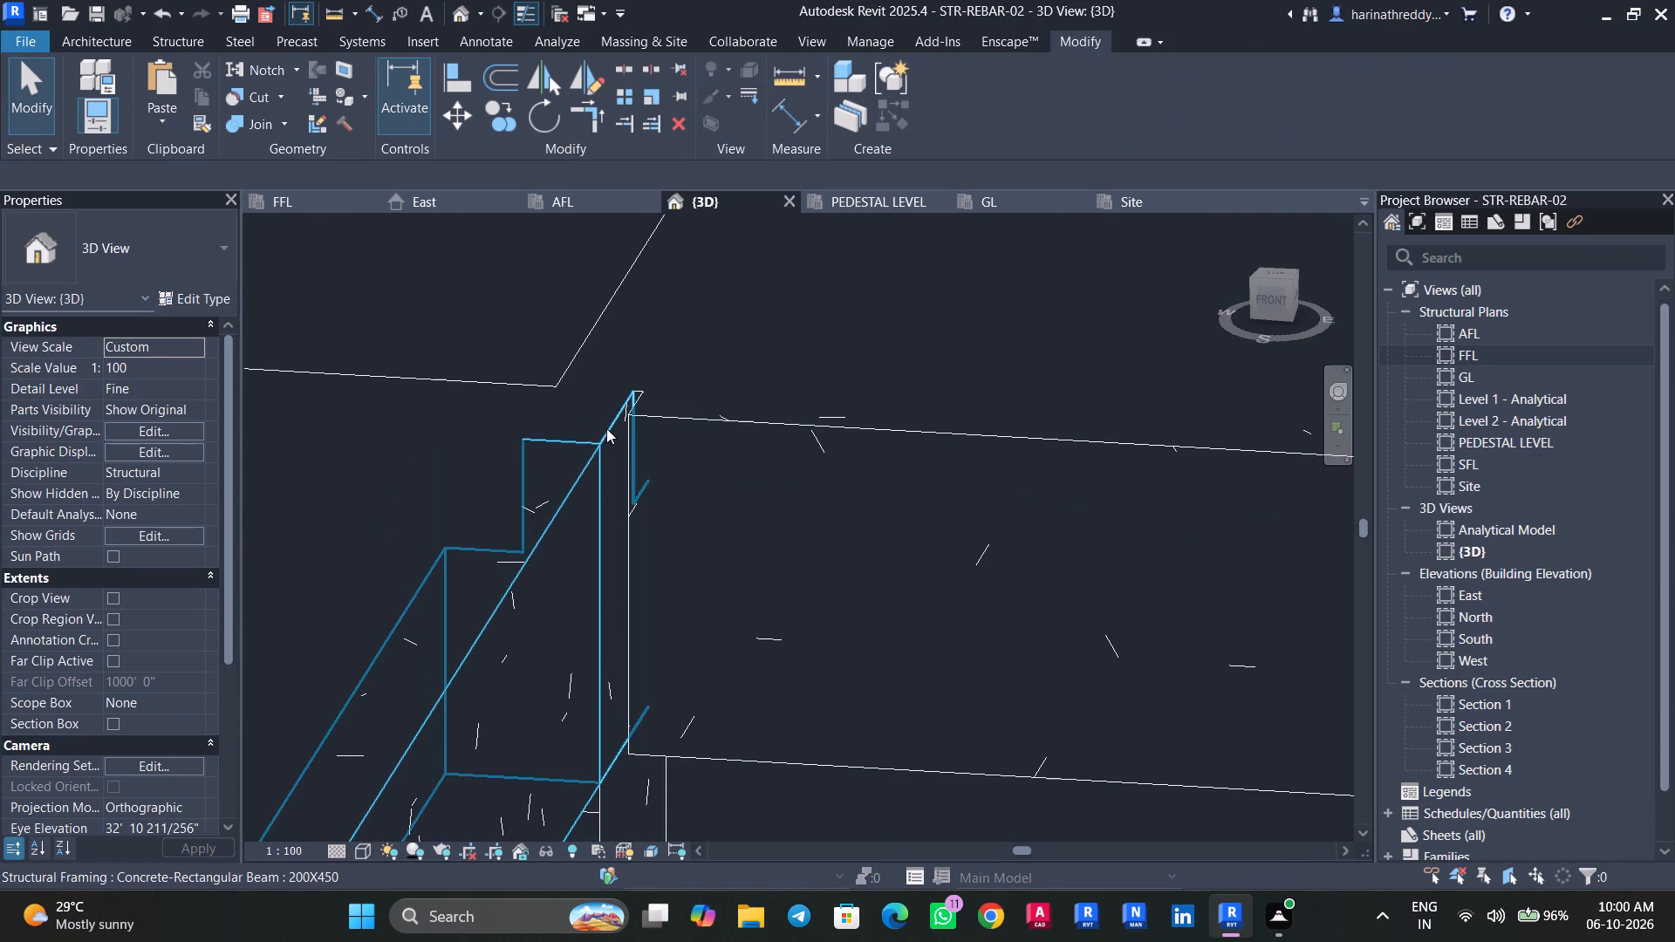
pyautogui.click(606, 428)
pyautogui.keyDown('shift'); pyautogui.moveTo(606, 428); pyautogui.dragTo(523, 461, button='middle'); pyautogui.keyUp('shift')
pyautogui.press('Escape')
pyautogui.press('Escape')
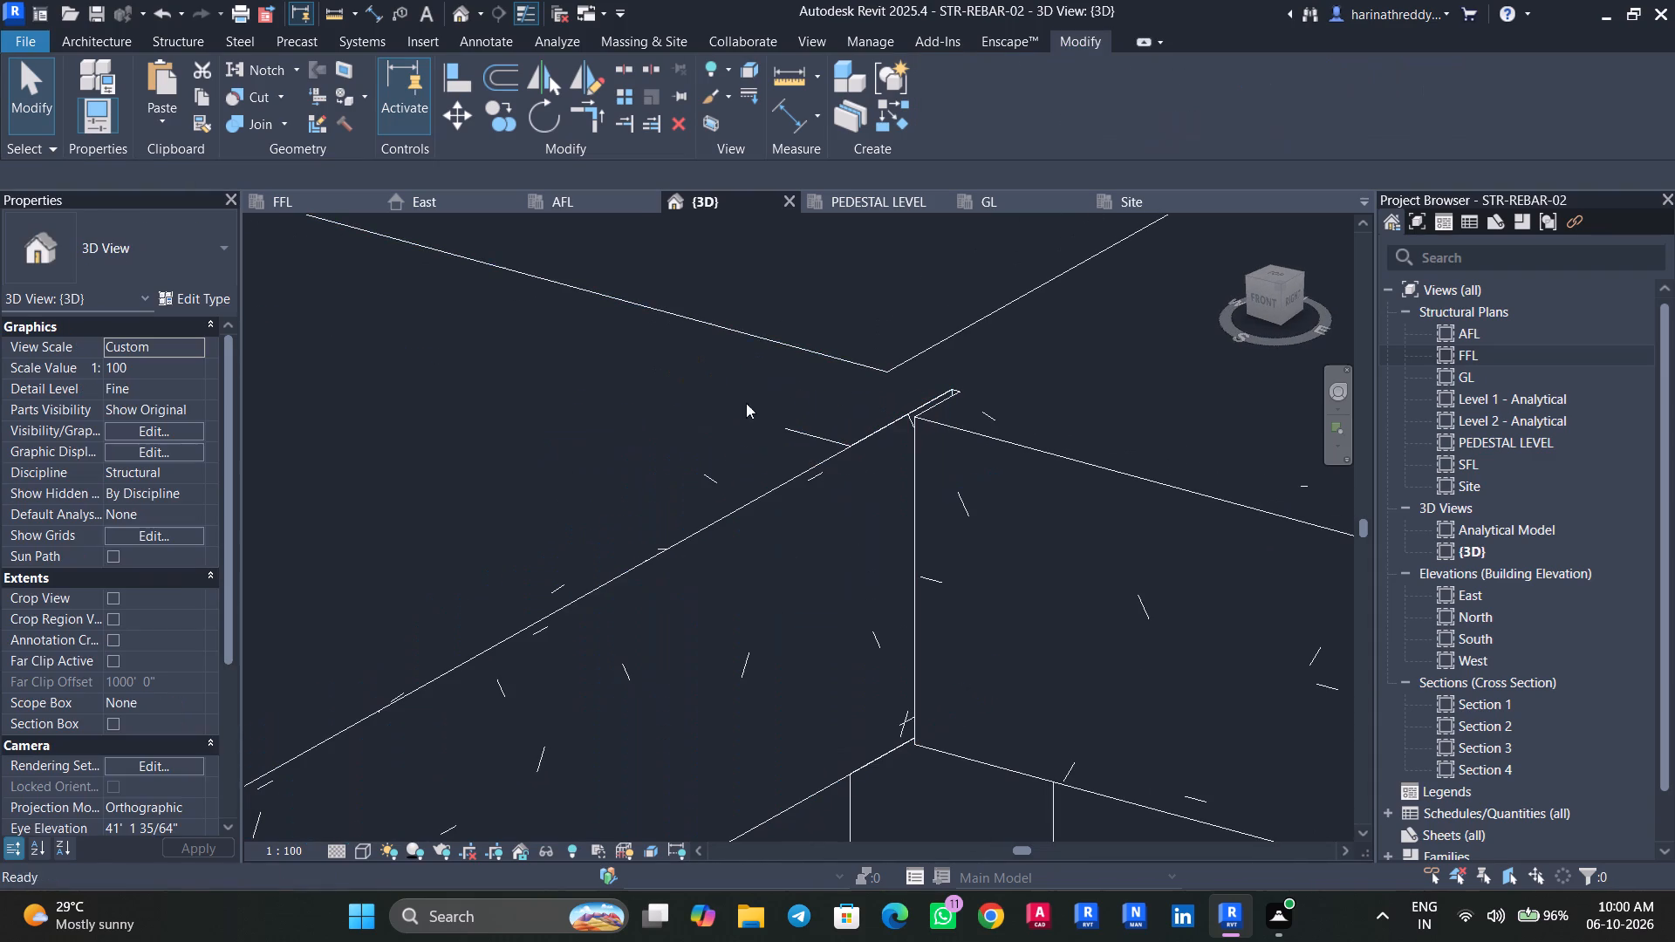
pyautogui.click(860, 427)
pyautogui.keyDown('shift'); pyautogui.moveTo(862, 442); pyautogui.dragTo(965, 674, button='middle'); pyautogui.keyUp('shift')
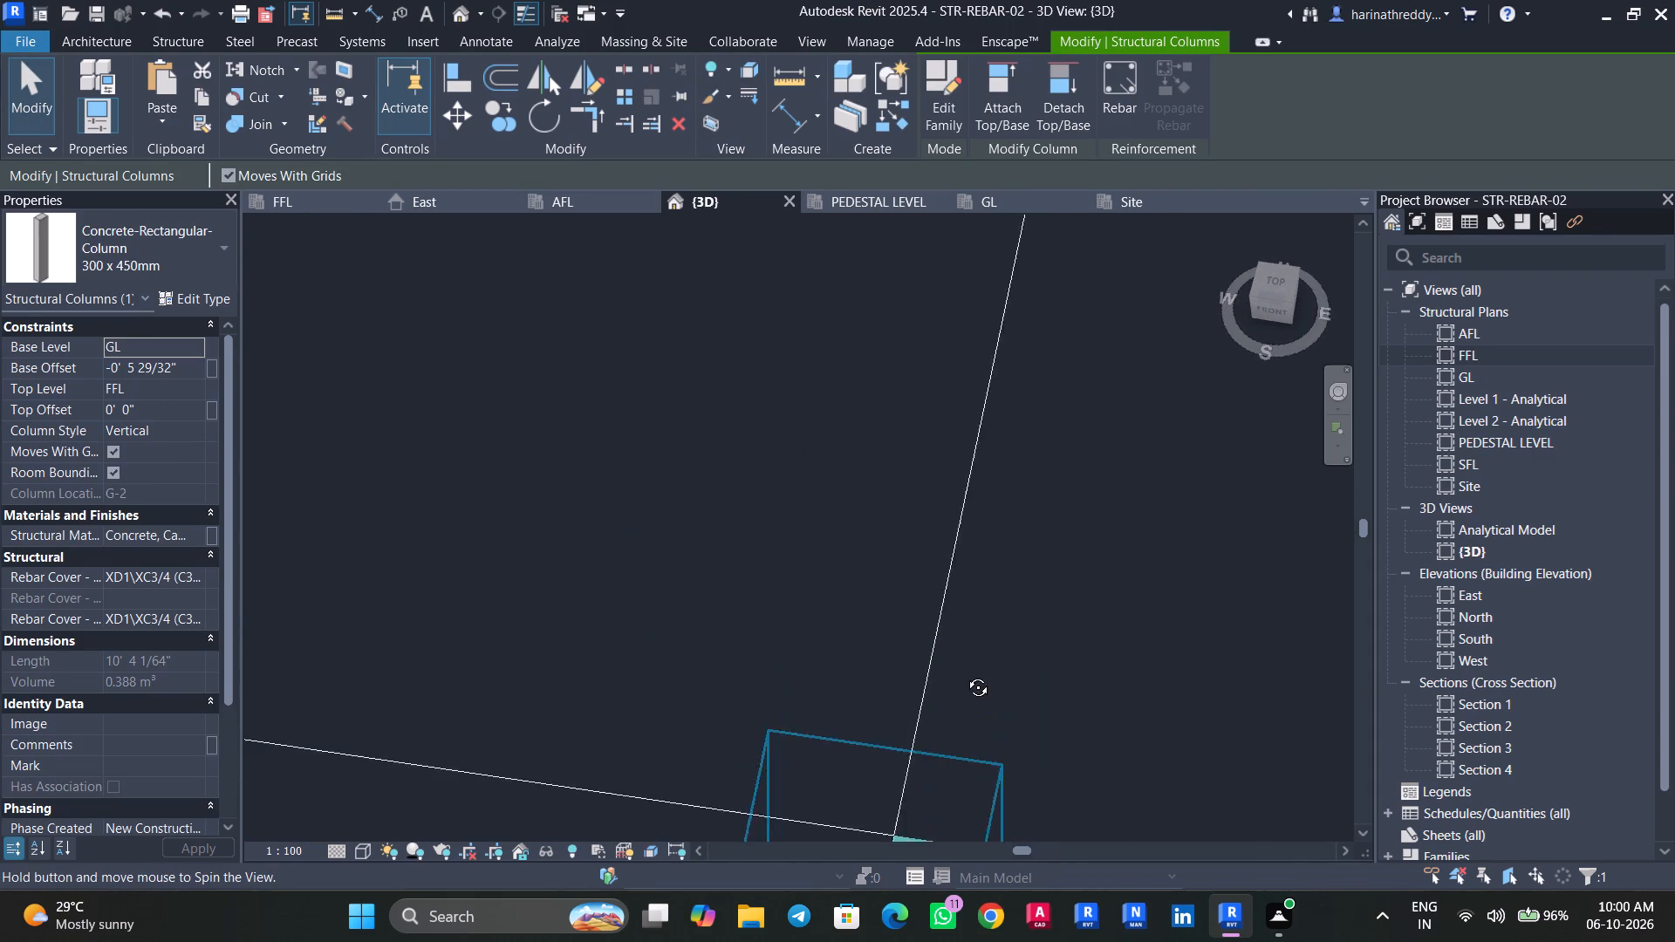
pyautogui.keyDown('shift'); pyautogui.moveTo(965, 674); pyautogui.dragTo(966, 674, button='middle'); pyautogui.keyUp('shift')
pyautogui.moveTo(966, 663); pyautogui.dragTo(943, 140, button='middle')
pyautogui.moveTo(957, 250); pyautogui.dragTo(960, 417, button='middle')
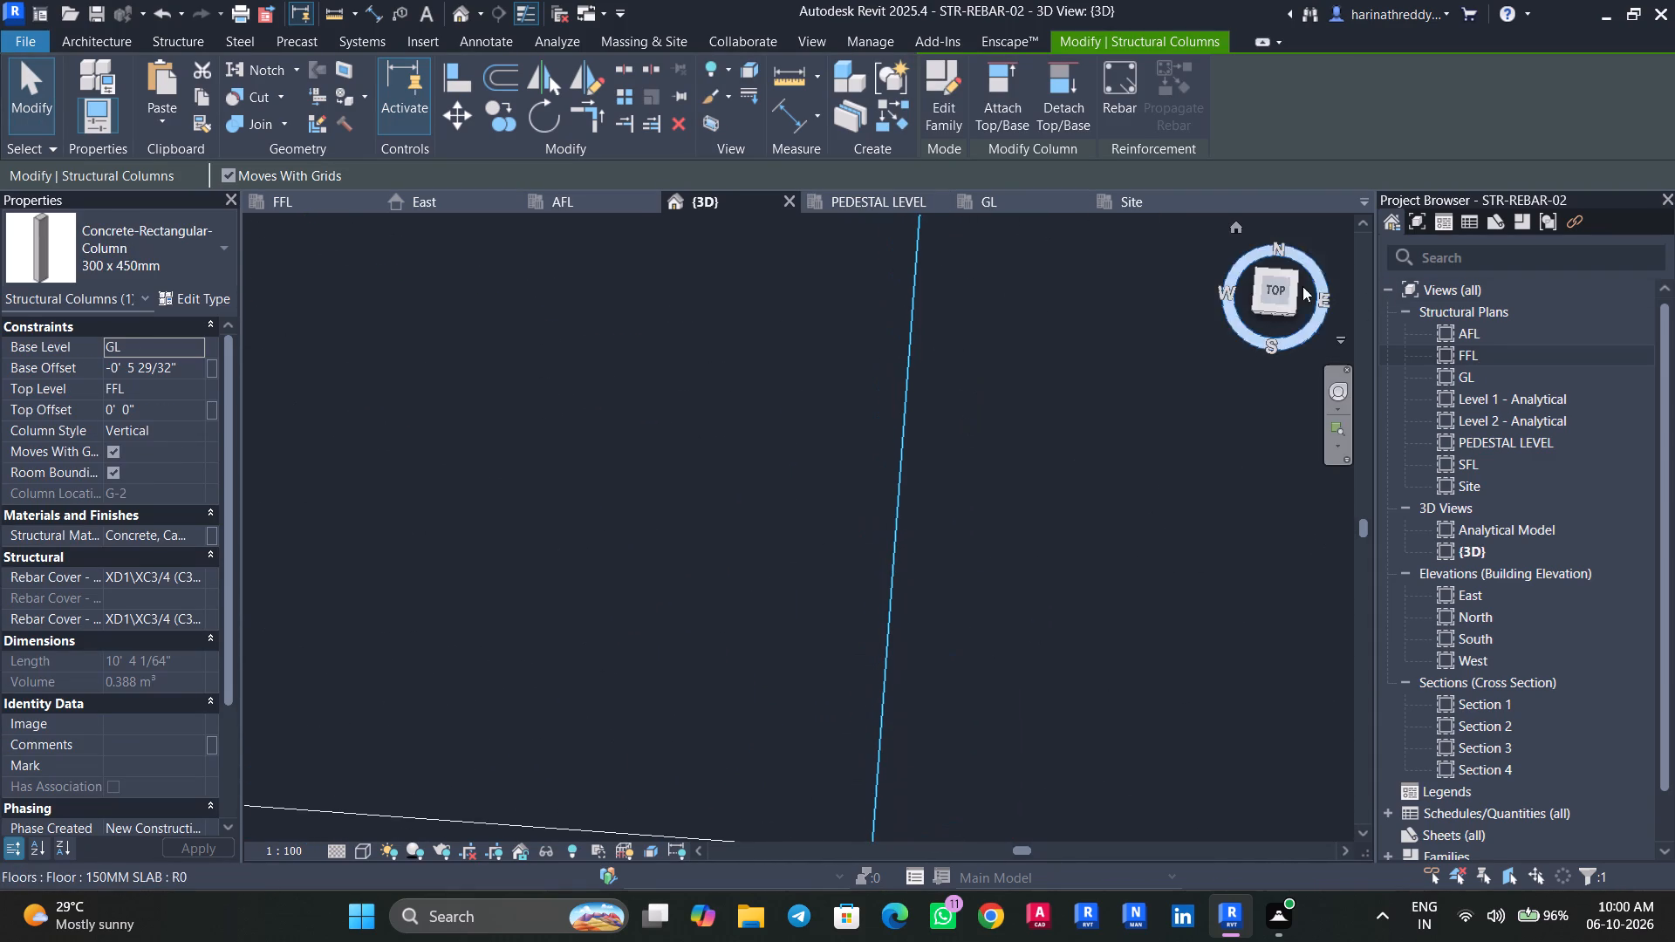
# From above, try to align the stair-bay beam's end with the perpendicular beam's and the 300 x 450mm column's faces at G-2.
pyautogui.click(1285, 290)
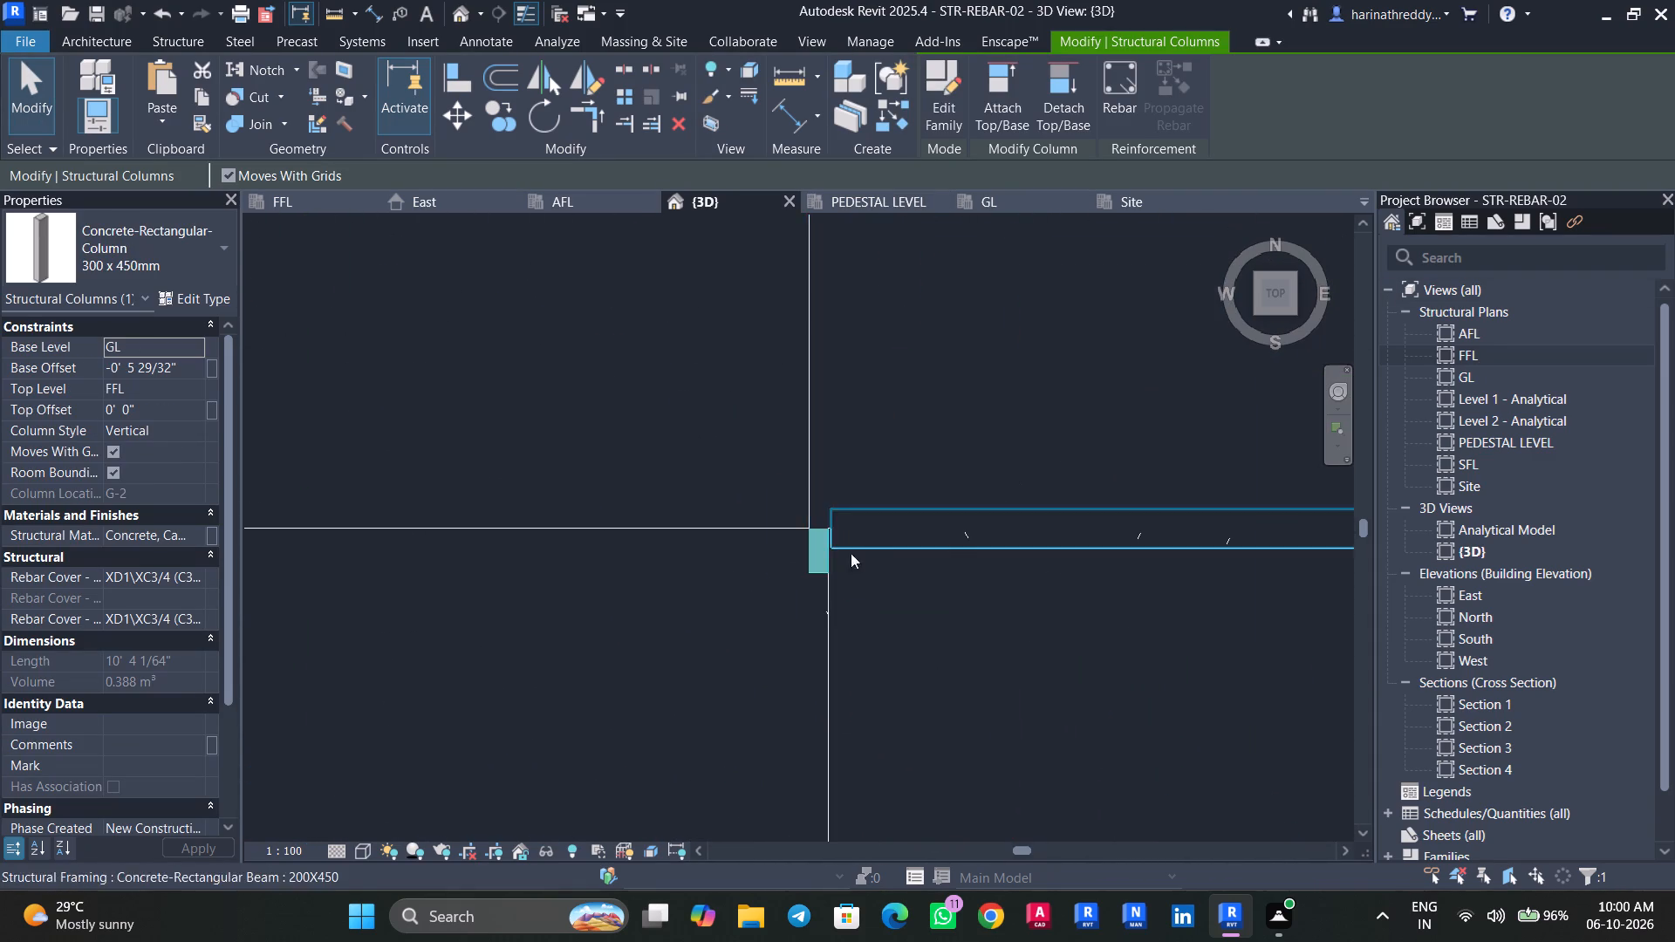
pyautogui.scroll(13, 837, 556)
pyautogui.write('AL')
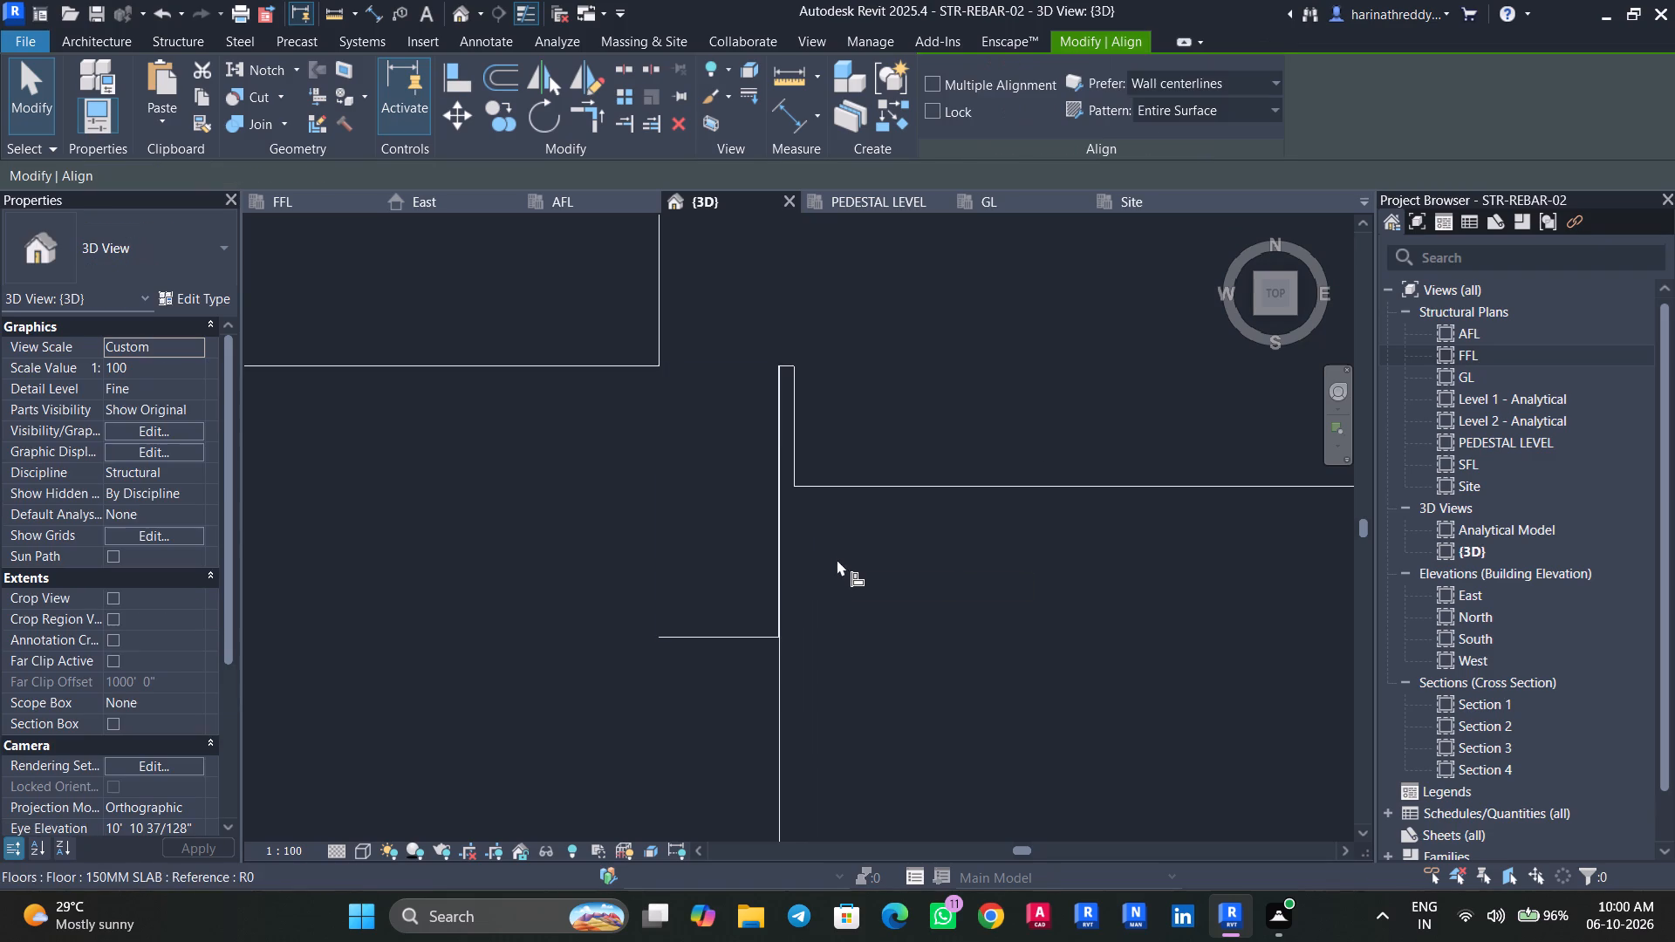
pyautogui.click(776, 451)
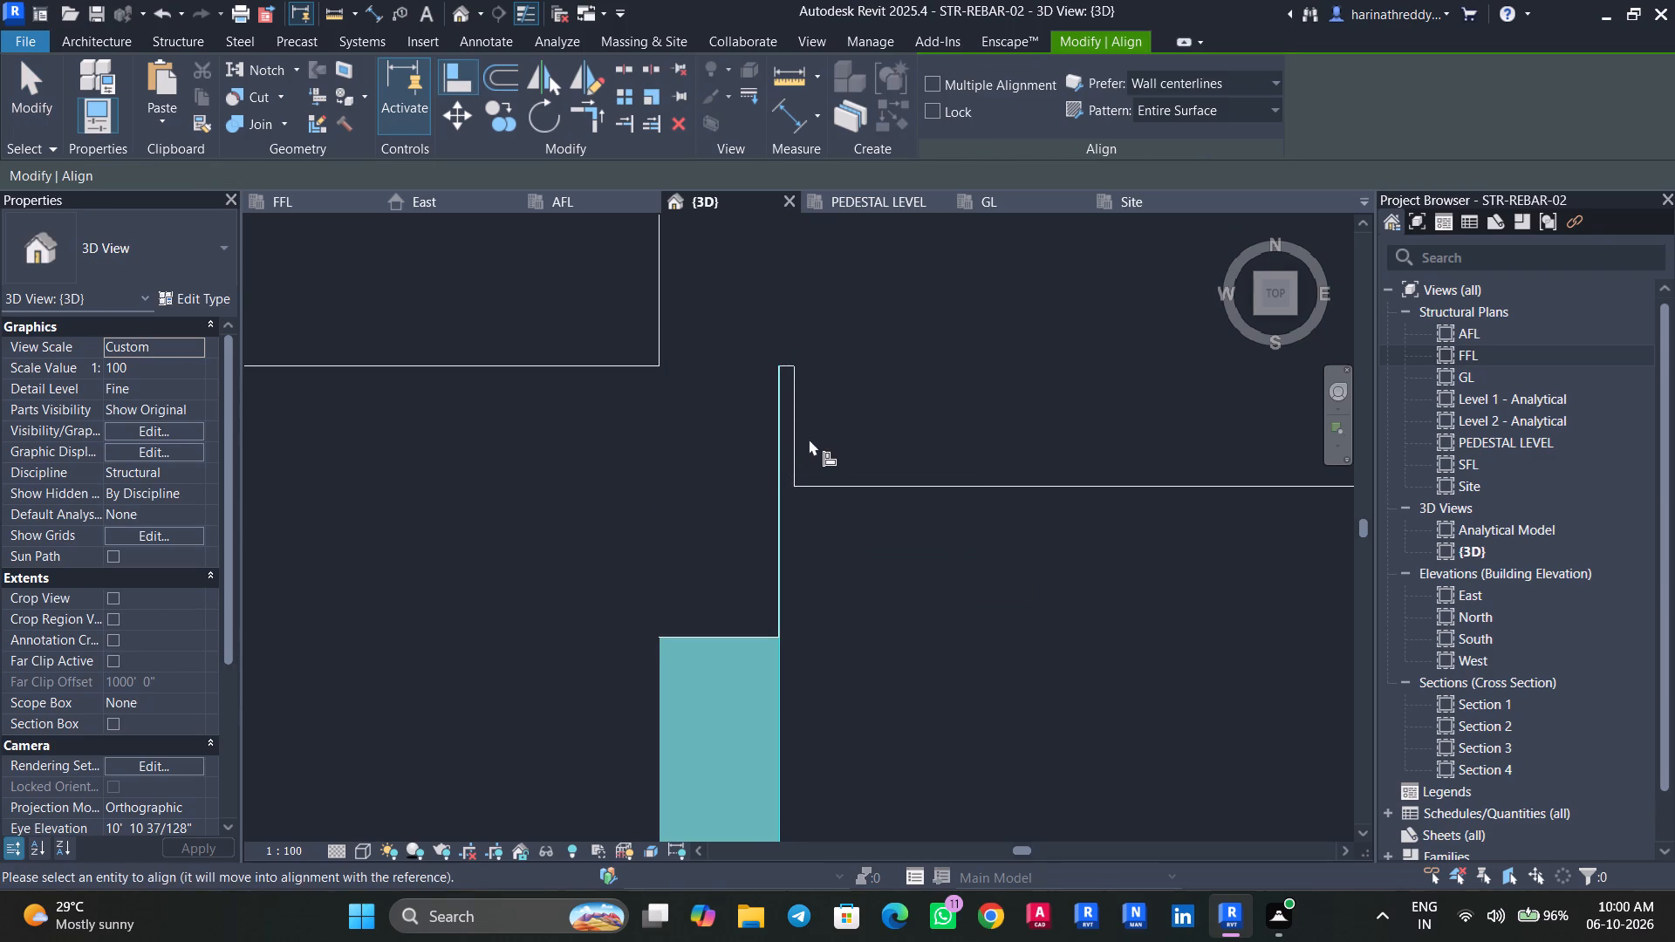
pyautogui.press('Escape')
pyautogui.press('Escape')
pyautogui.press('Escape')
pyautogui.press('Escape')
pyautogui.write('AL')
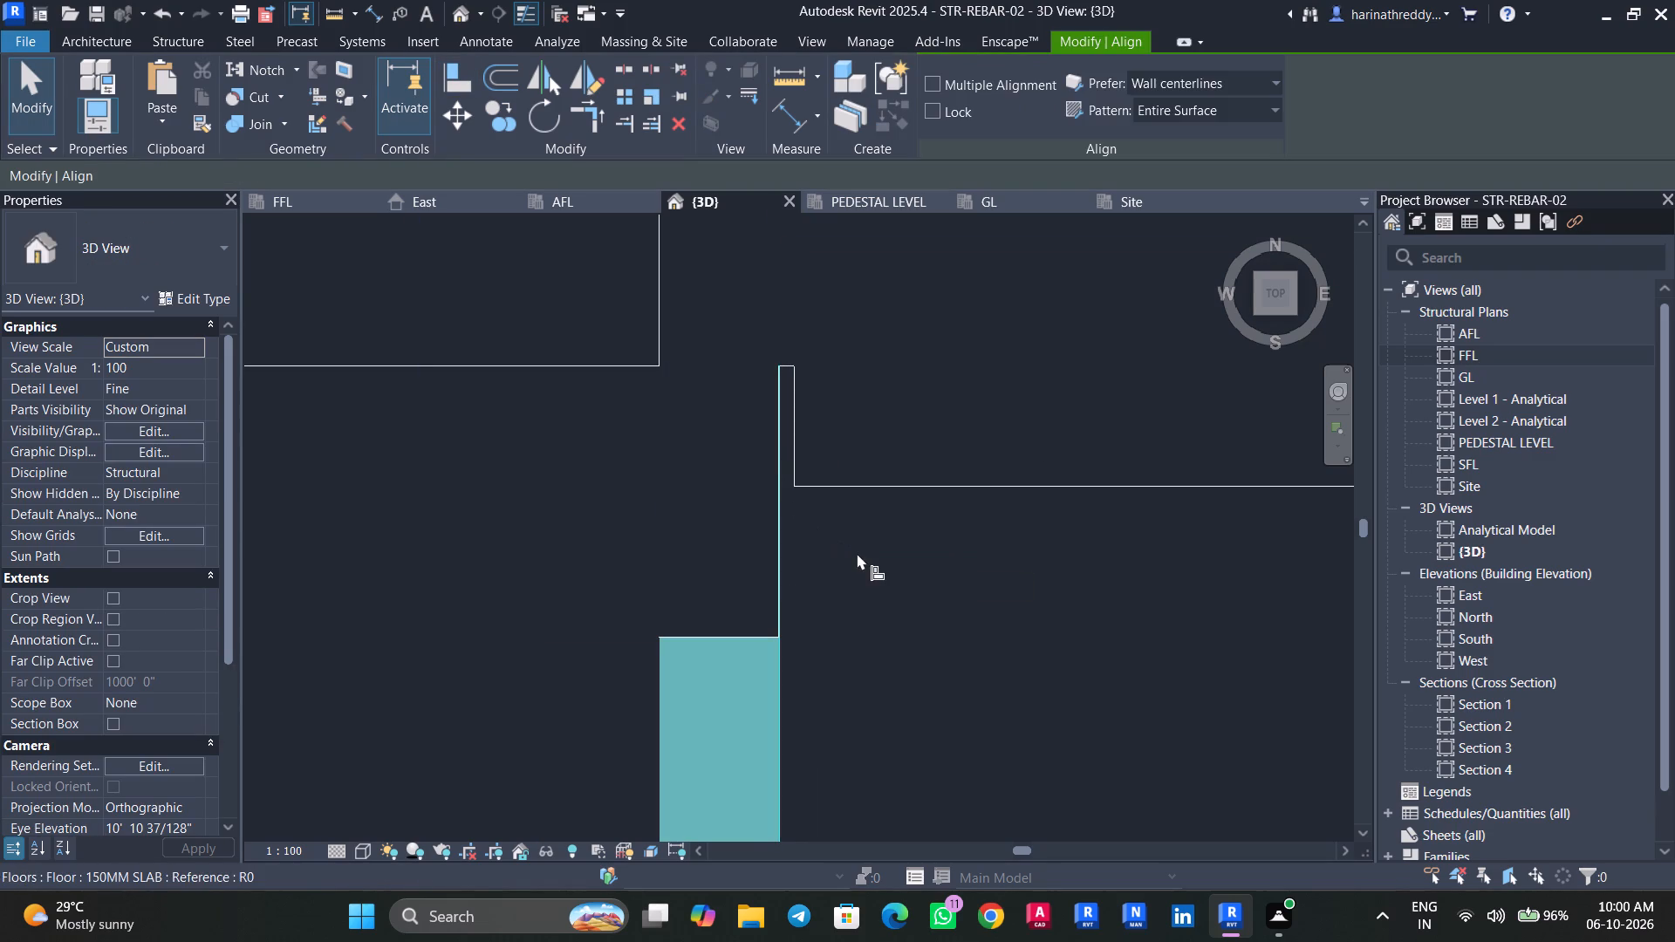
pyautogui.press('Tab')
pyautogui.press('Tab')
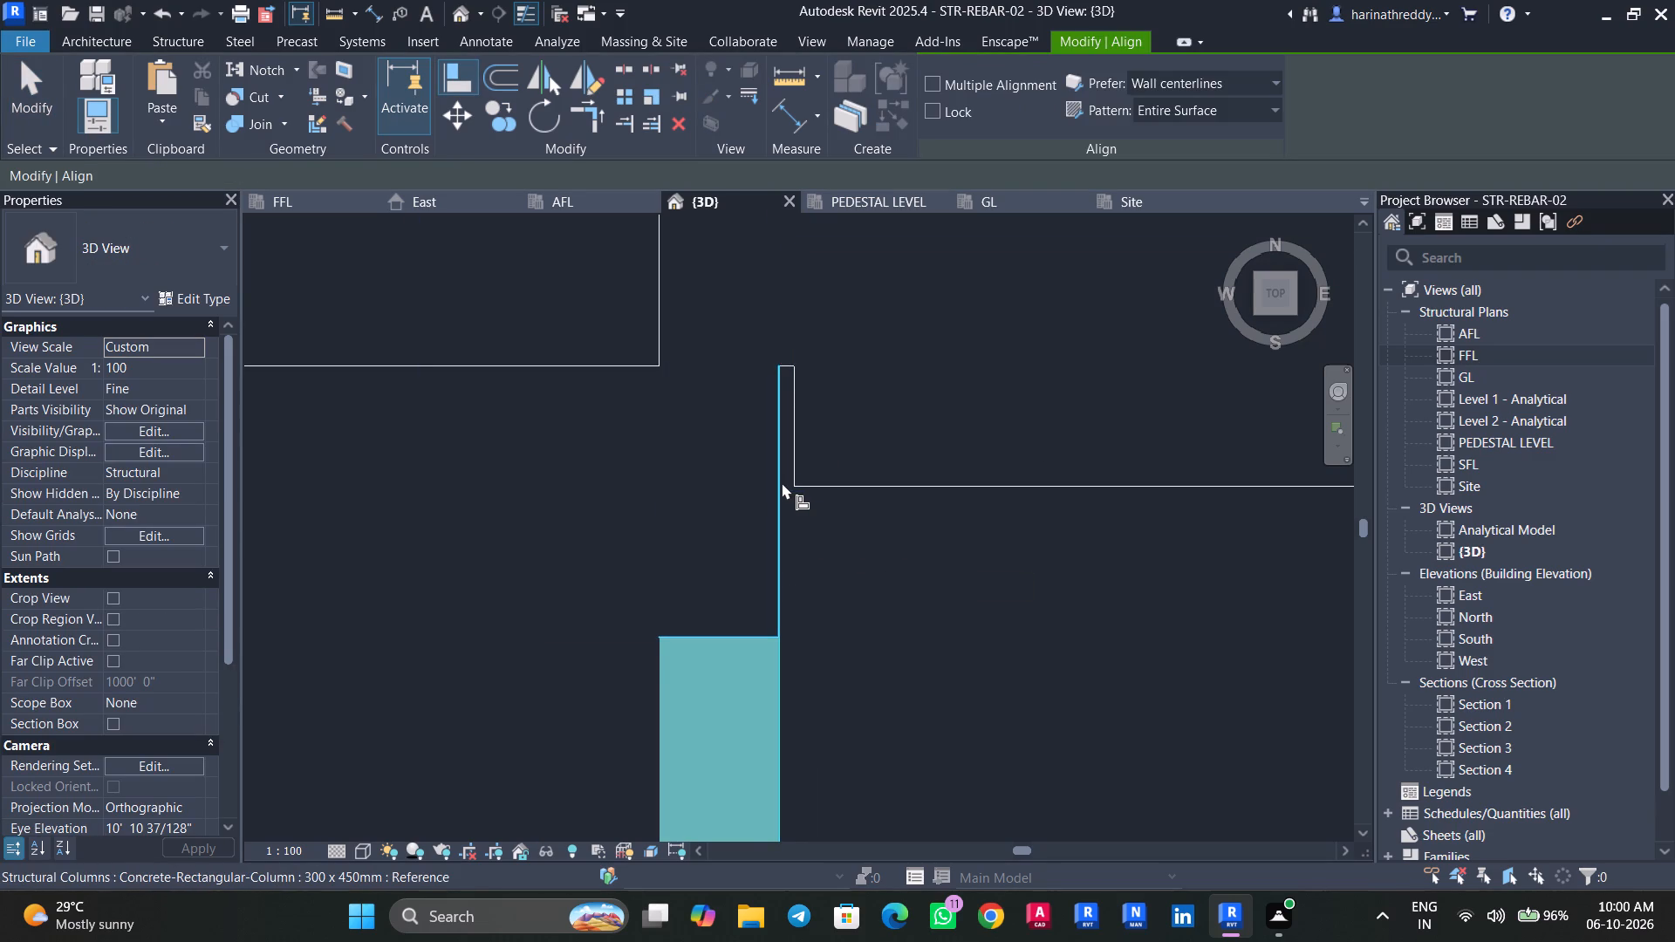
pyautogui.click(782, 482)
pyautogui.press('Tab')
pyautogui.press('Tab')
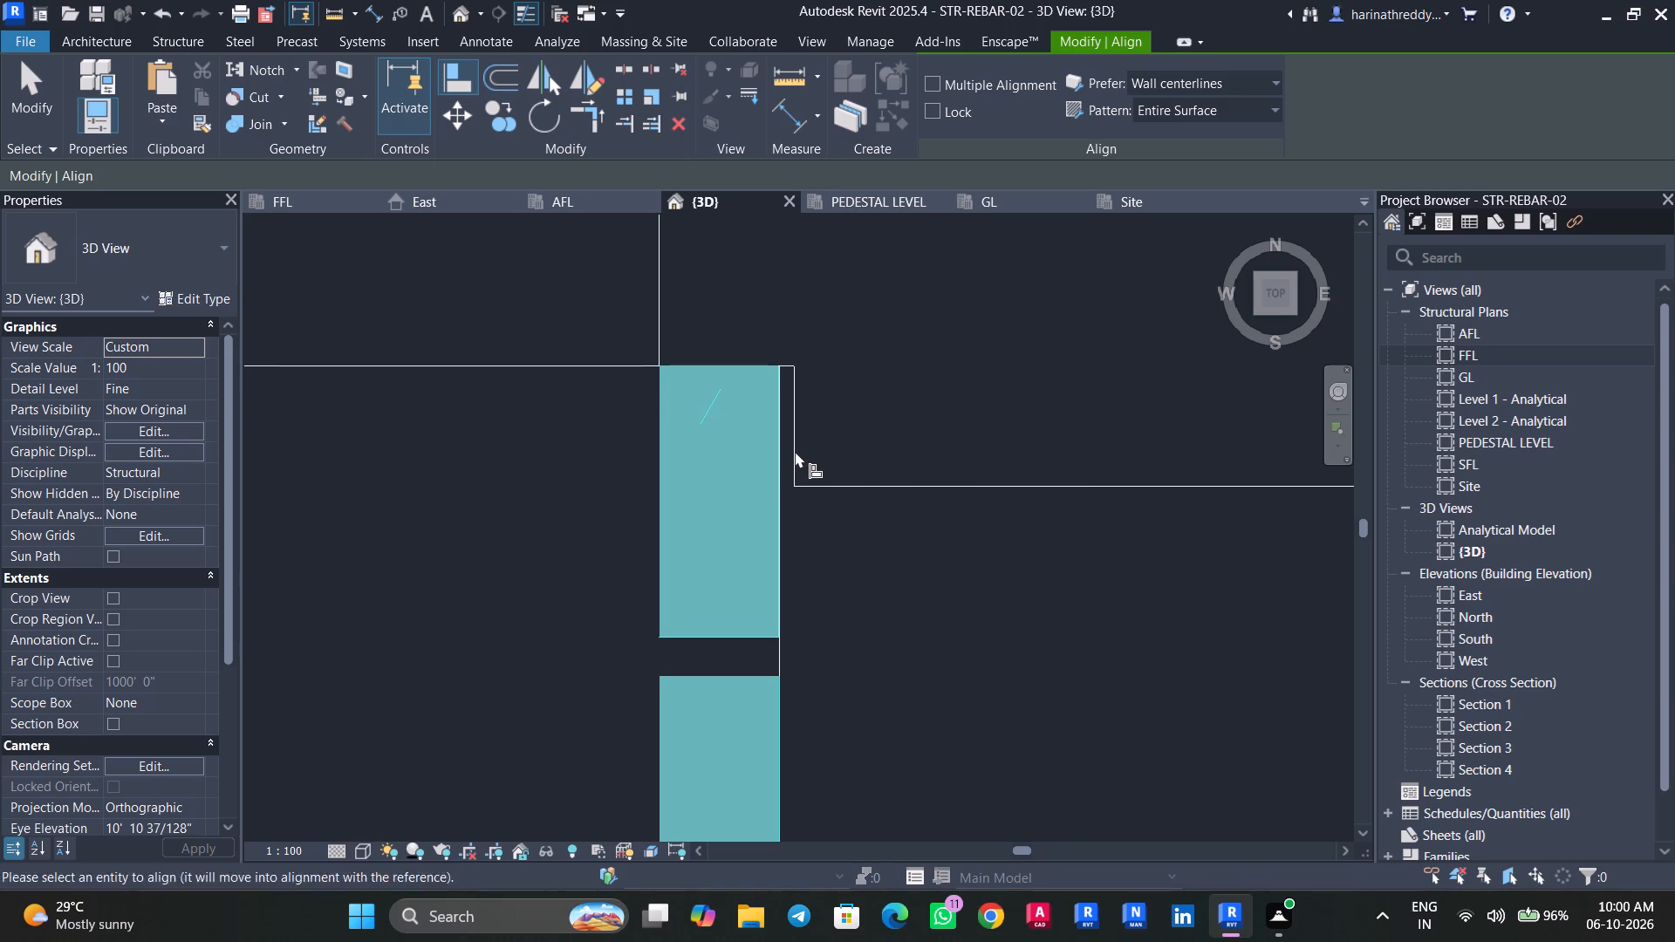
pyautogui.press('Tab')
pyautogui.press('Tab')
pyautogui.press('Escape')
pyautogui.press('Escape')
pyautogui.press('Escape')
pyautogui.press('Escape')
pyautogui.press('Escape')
# Inspect the selected stair-bay 200X450 beam along its full length between columns G-2 and G-3.
pyautogui.click(796, 457)
pyautogui.scroll(-8, 828, 508)
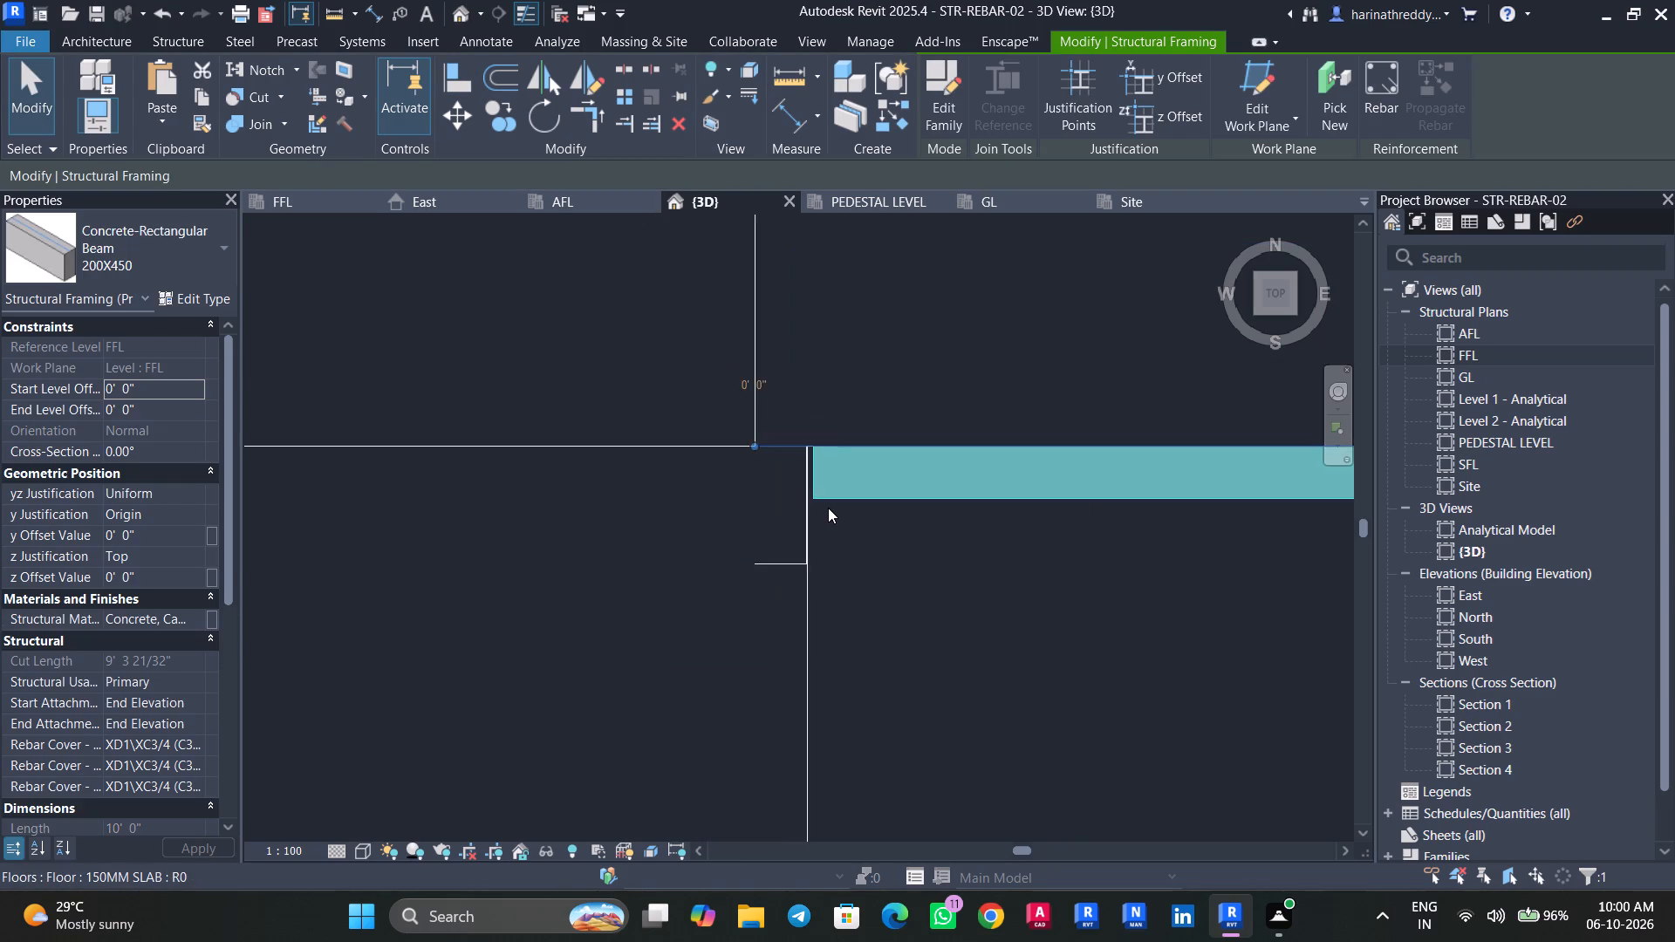
pyautogui.scroll(-5, 828, 508)
pyautogui.moveTo(990, 563); pyautogui.dragTo(614, 564, button='middle')
pyautogui.scroll(6, 1067, 492)
pyautogui.moveTo(778, 555); pyautogui.dragTo(1192, 548, button='middle')
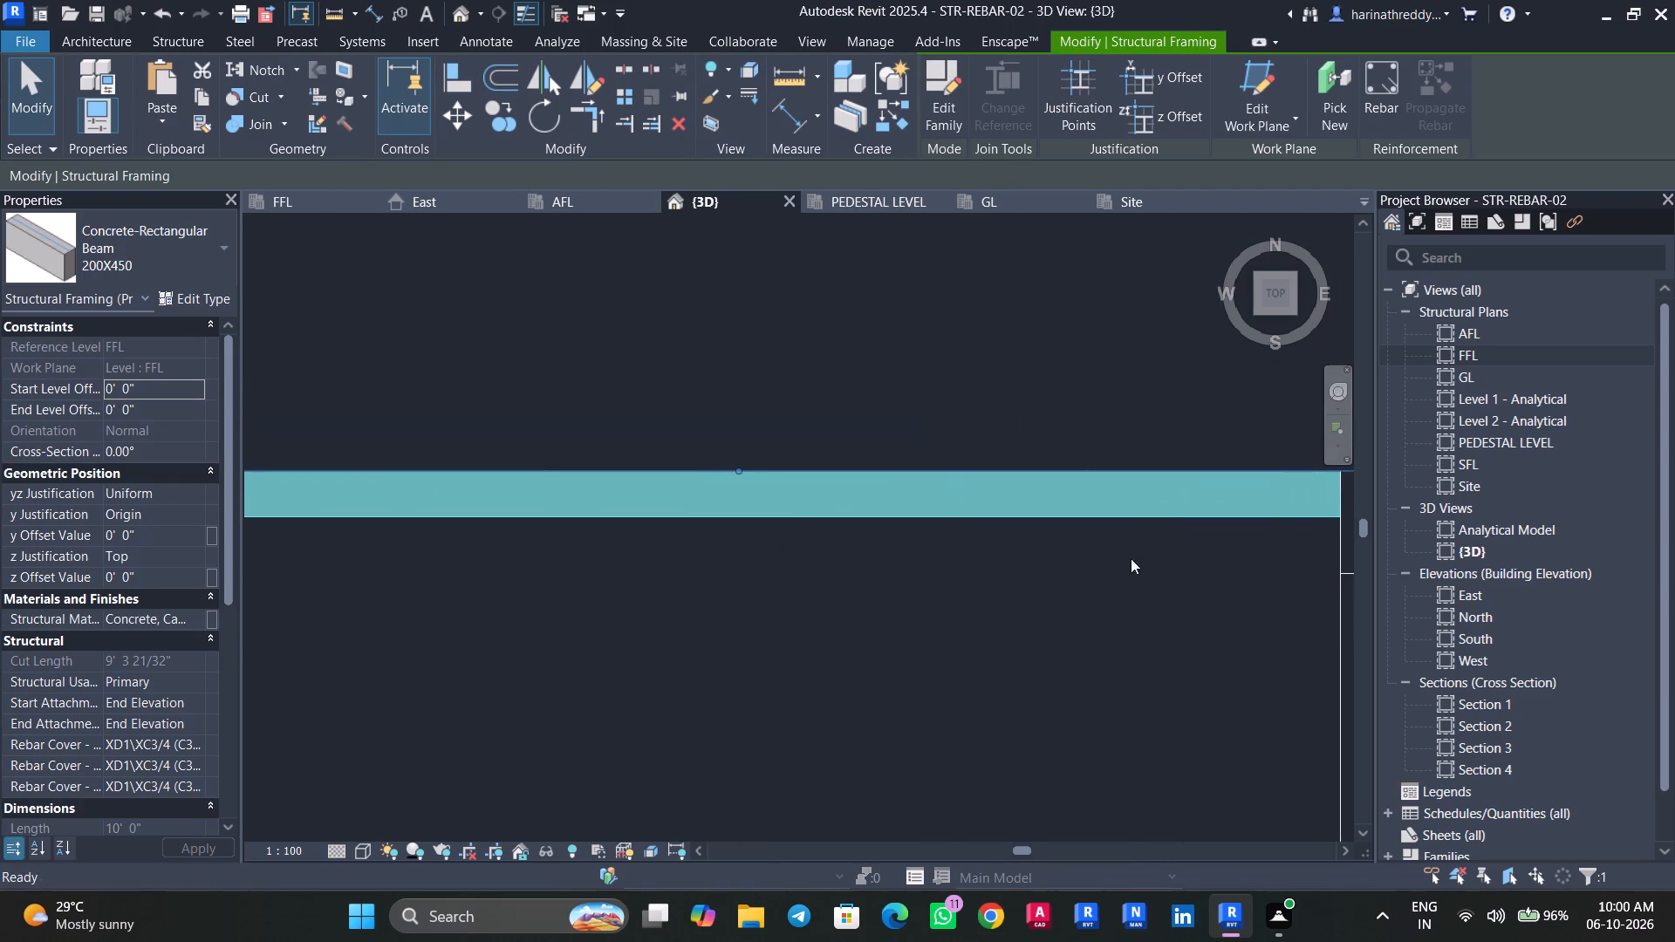
pyautogui.click(1289, 311)
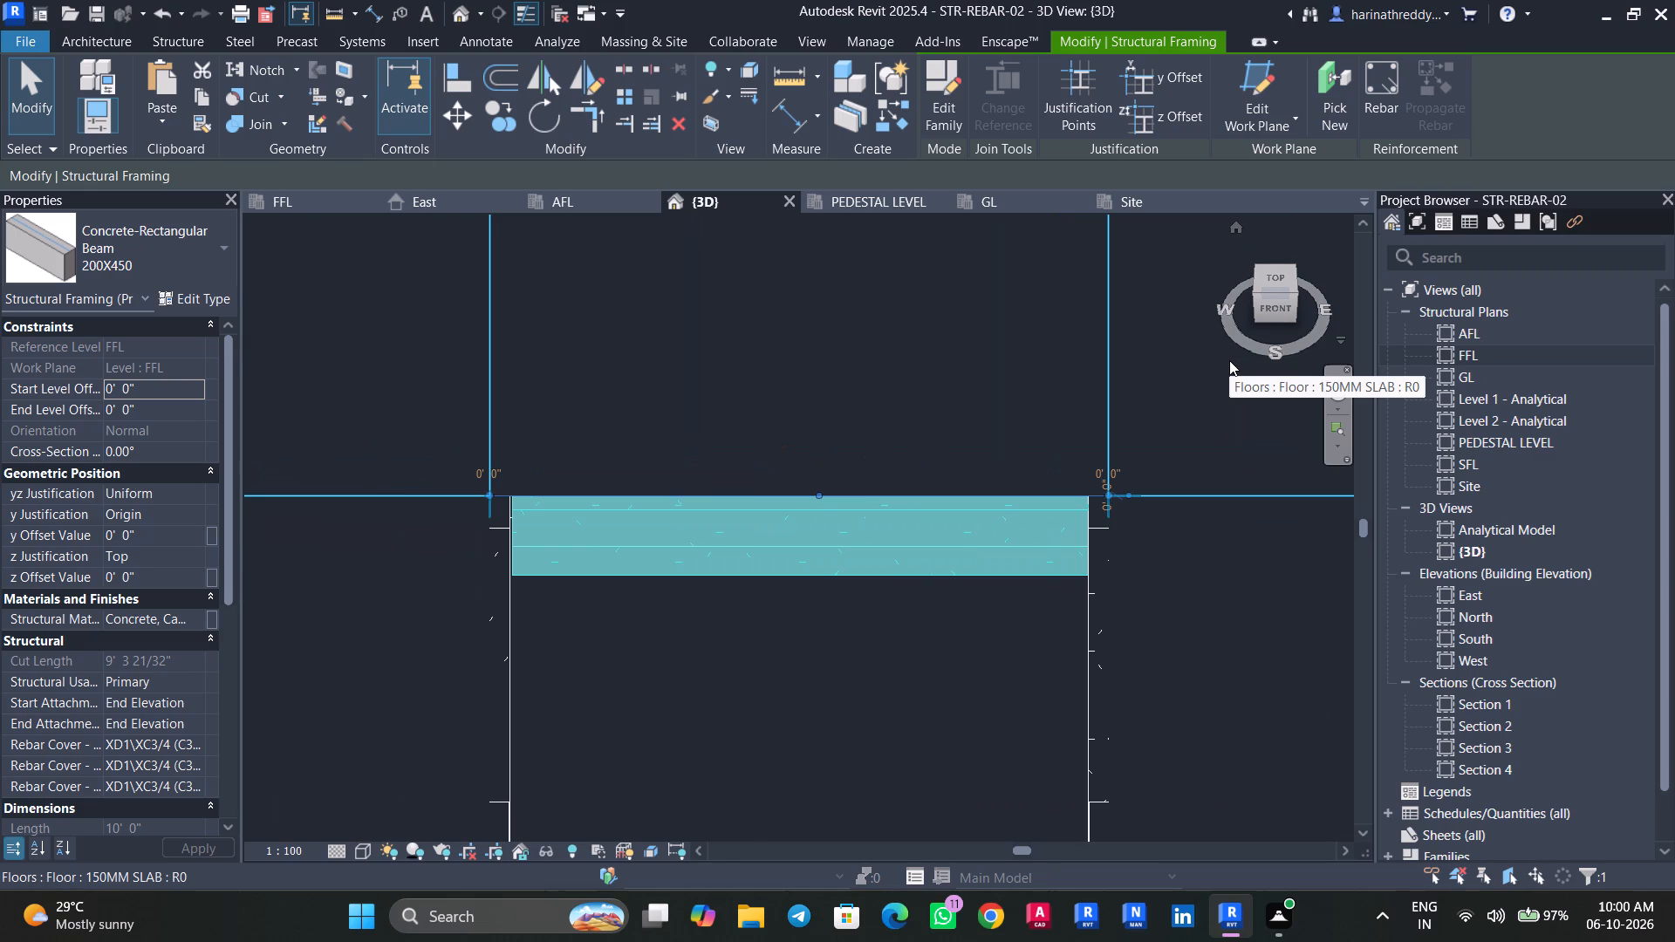
# In the FFL structural plan, extend the stair-bay 200X450 beam's end point at column G-2 by about 2 inches.
pyautogui.click(1472, 358)
pyautogui.doubleClick(1472, 346)
pyautogui.scroll(7, 995, 591)
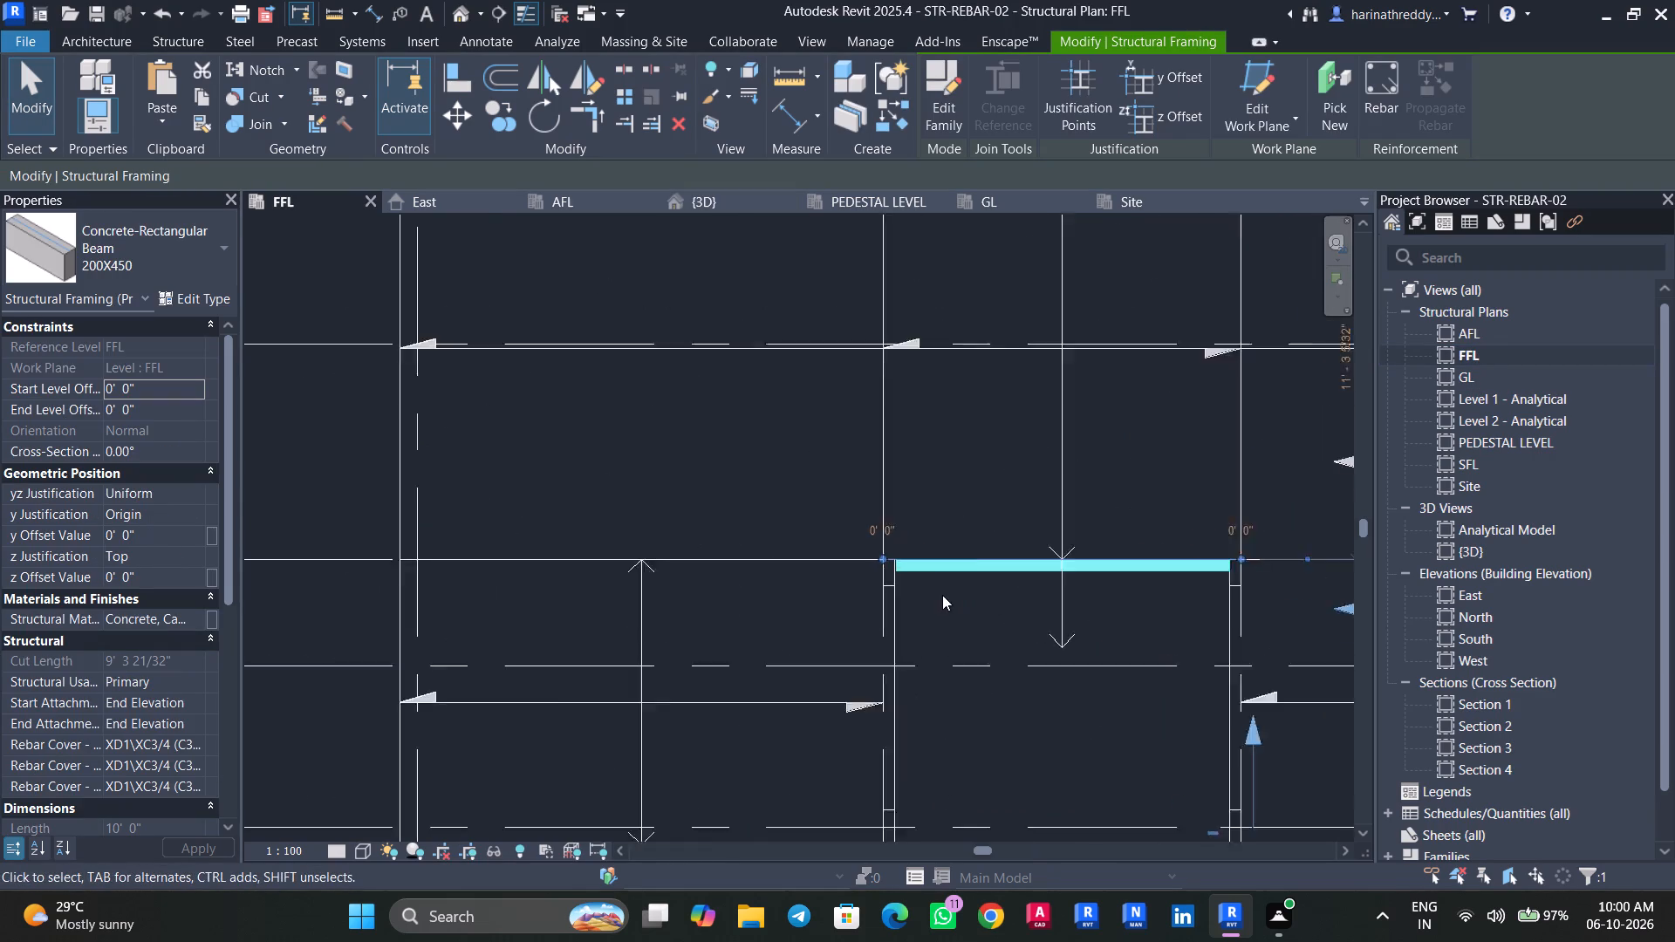
pyautogui.scroll(7, 942, 595)
pyautogui.press('Escape')
pyautogui.press('Escape')
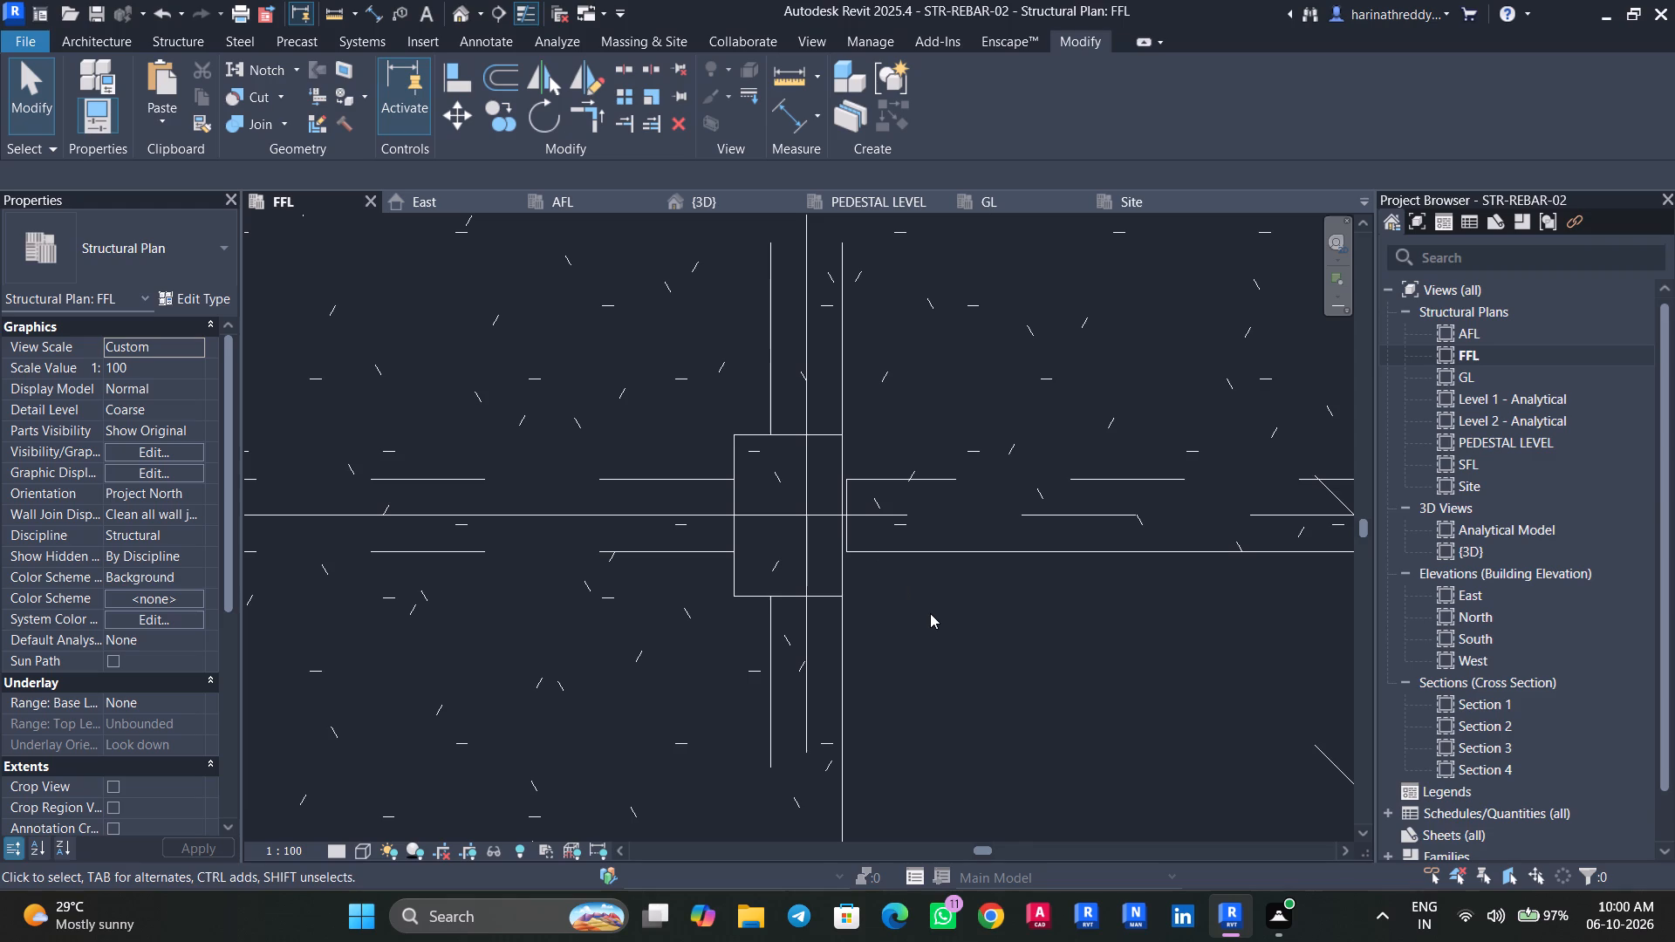
pyautogui.click(929, 542)
pyautogui.scroll(4, 804, 521)
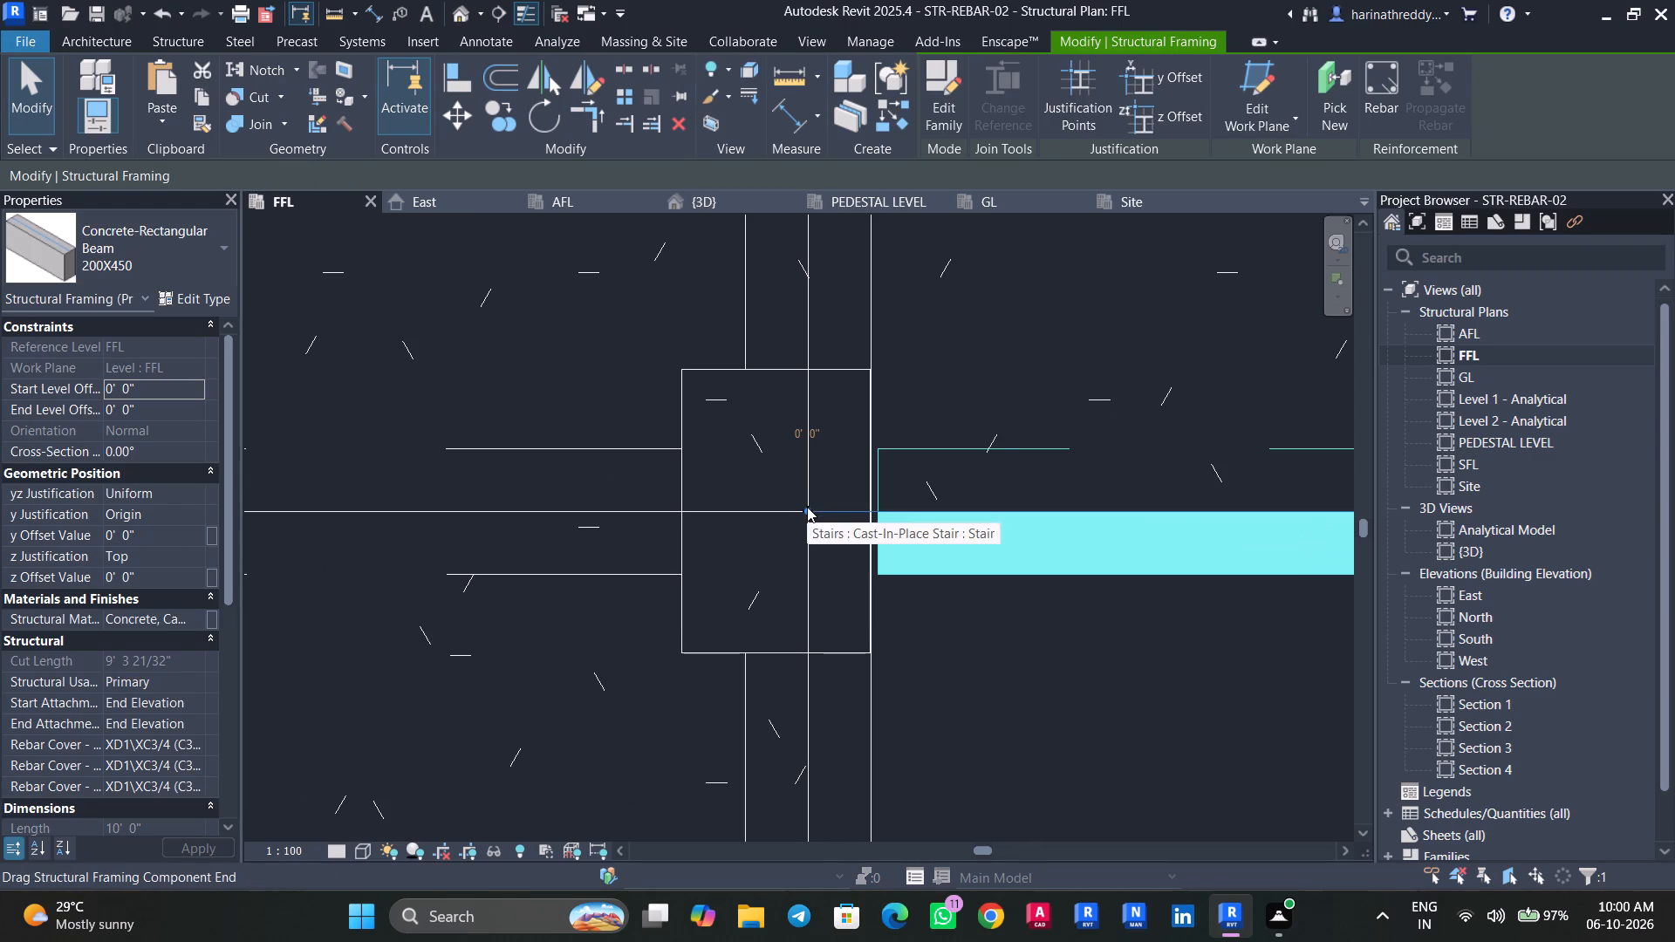
pyautogui.moveTo(807, 507); pyautogui.dragTo(769, 507)
pyautogui.press('Escape')
pyautogui.press('Escape')
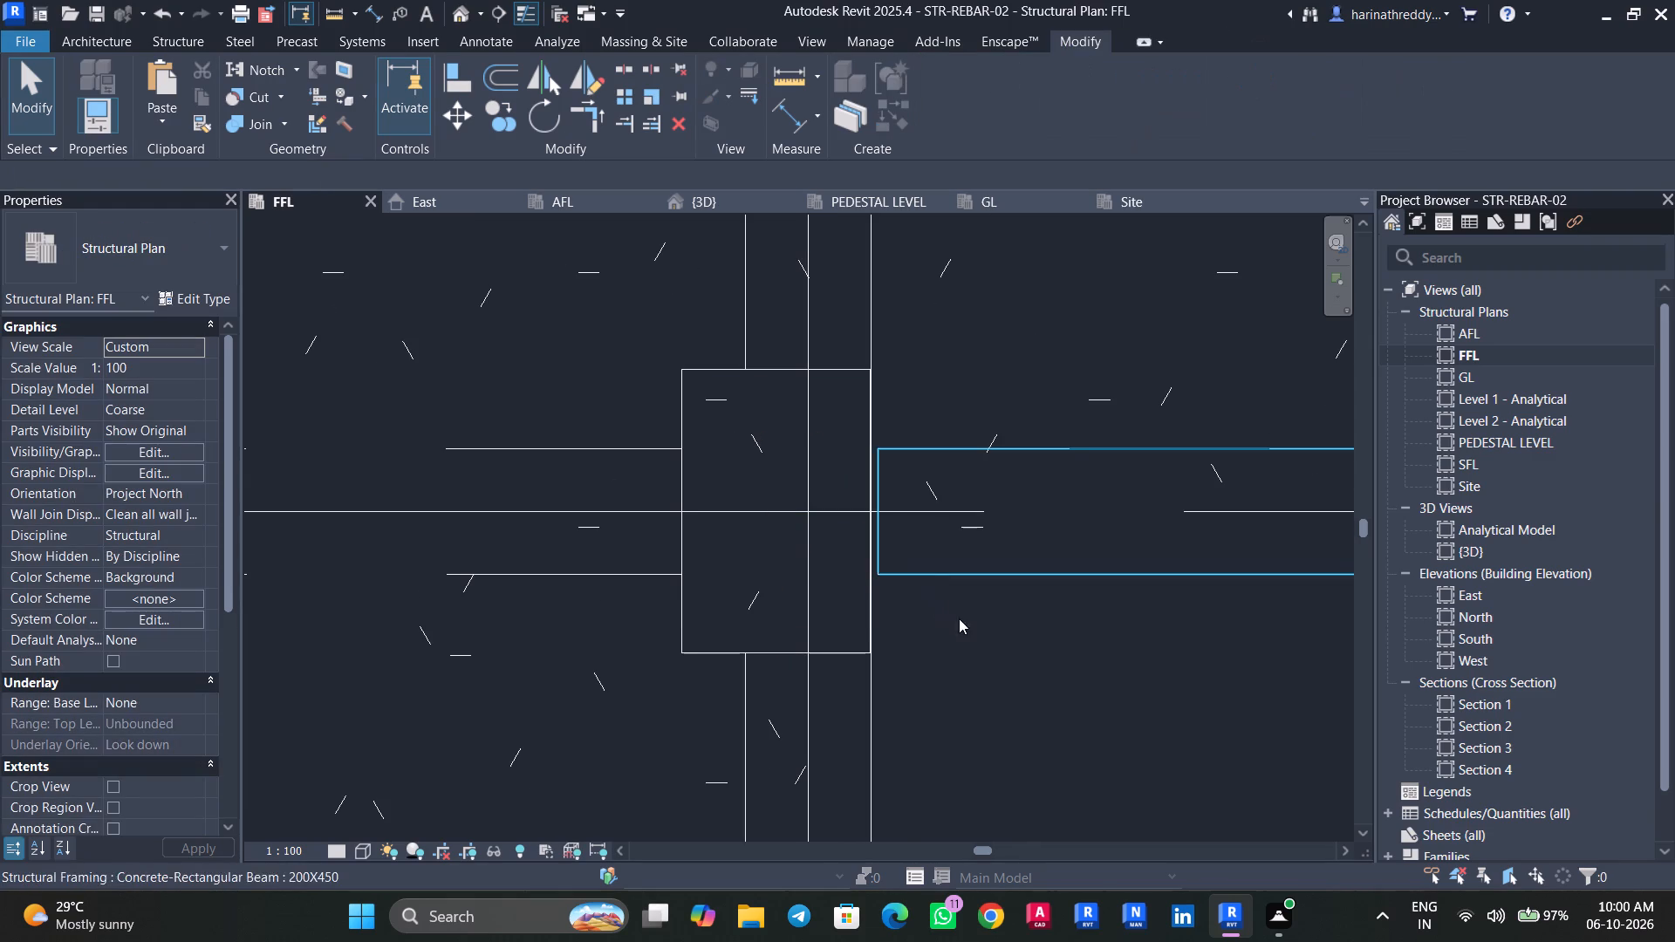
# Examine the stair-bay 200X450 beam and its connections to the columns at both ends in the FFL plan.
pyautogui.scroll(1, 957, 597)
pyautogui.scroll(-3, 957, 597)
pyautogui.scroll(1, 957, 597)
pyautogui.click(1012, 580)
pyautogui.moveTo(1097, 638); pyautogui.dragTo(656, 638, button='middle')
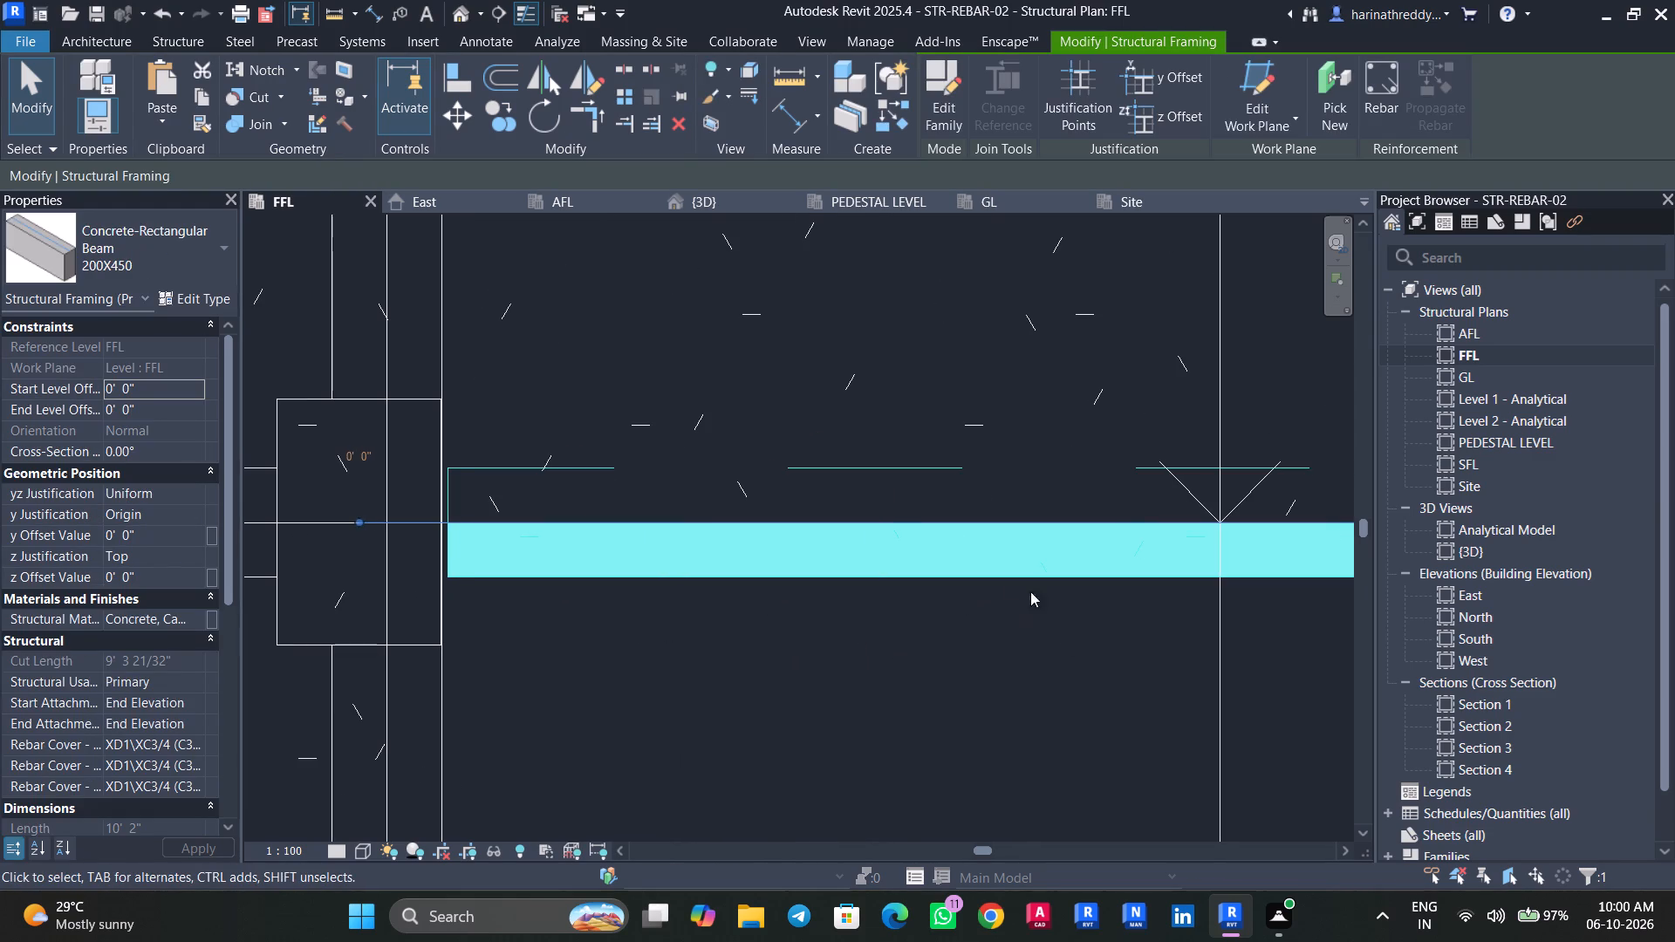
pyautogui.press('Escape')
pyautogui.scroll(-8, 1042, 602)
pyautogui.moveTo(1194, 631); pyautogui.dragTo(803, 632, button='middle')
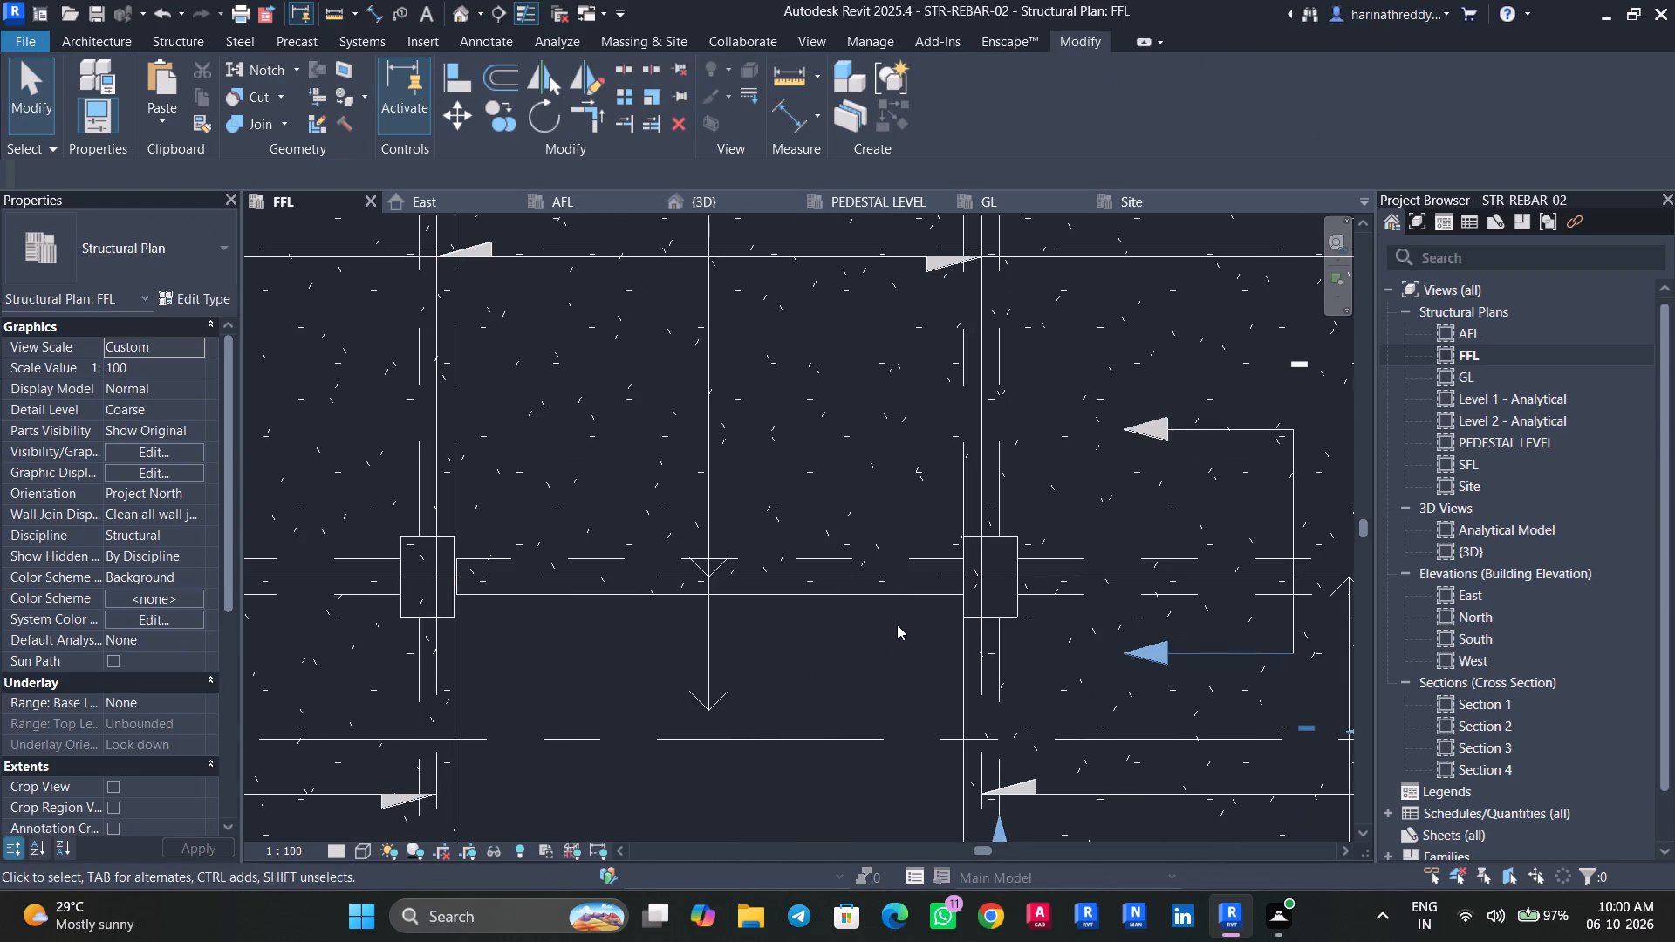
# In the FFL plan, align the stair-bay 200X450 beam's end with the perpendicular 200X450 beam's face at the column near G-2.
pyautogui.moveTo(894, 625); pyautogui.dragTo(1145, 615, button='middle')
pyautogui.scroll(4, 749, 609)
pyautogui.scroll(-1, 697, 597)
pyautogui.scroll(10, 696, 597)
pyautogui.moveTo(675, 584); pyautogui.dragTo(933, 657, button='middle')
pyautogui.scroll(1, 933, 657)
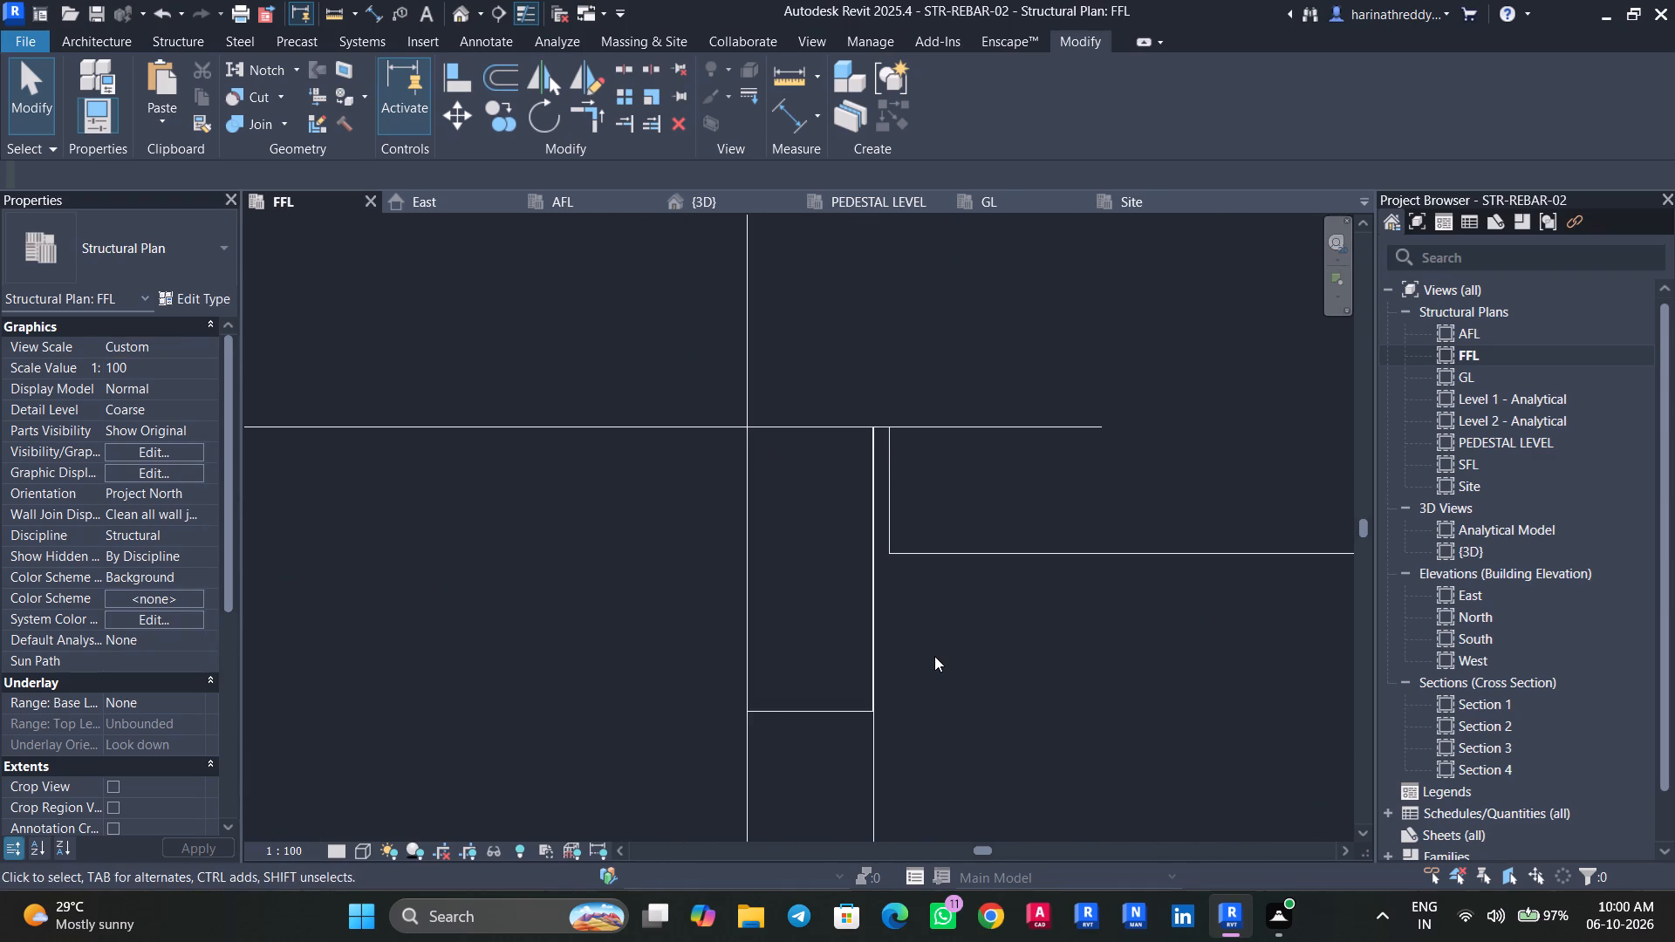
pyautogui.write('AL')
pyautogui.click(871, 536)
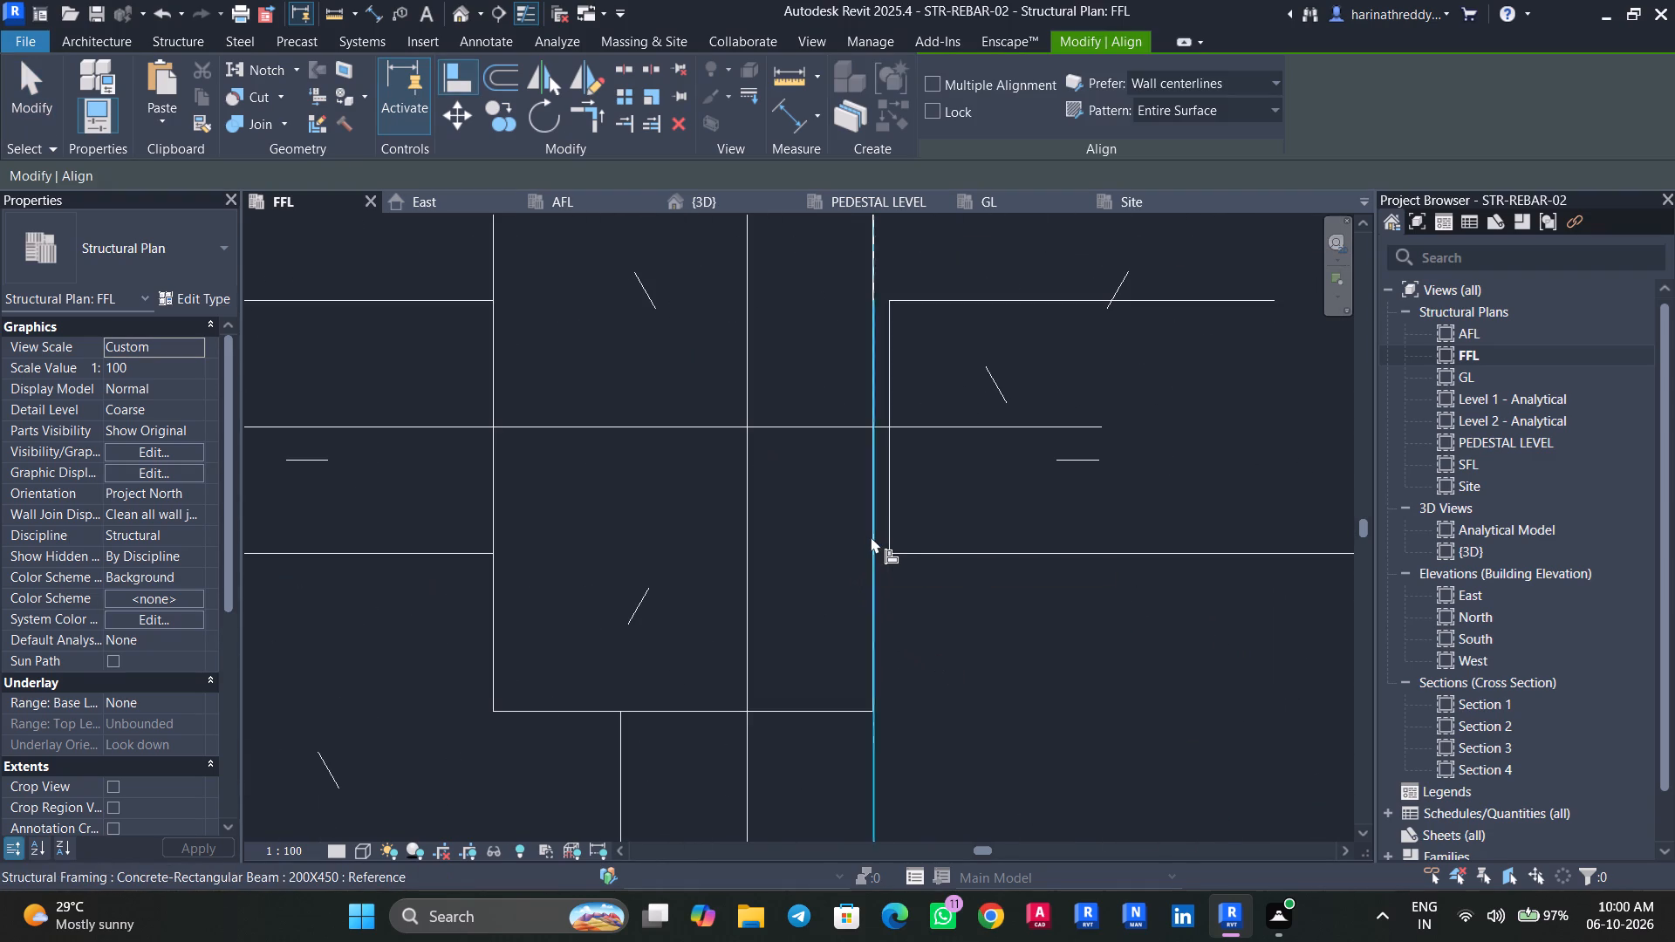
pyautogui.click(890, 510)
pyautogui.press('Escape')
pyautogui.press('Escape')
pyautogui.press('Escape')
pyautogui.scroll(-4, 932, 637)
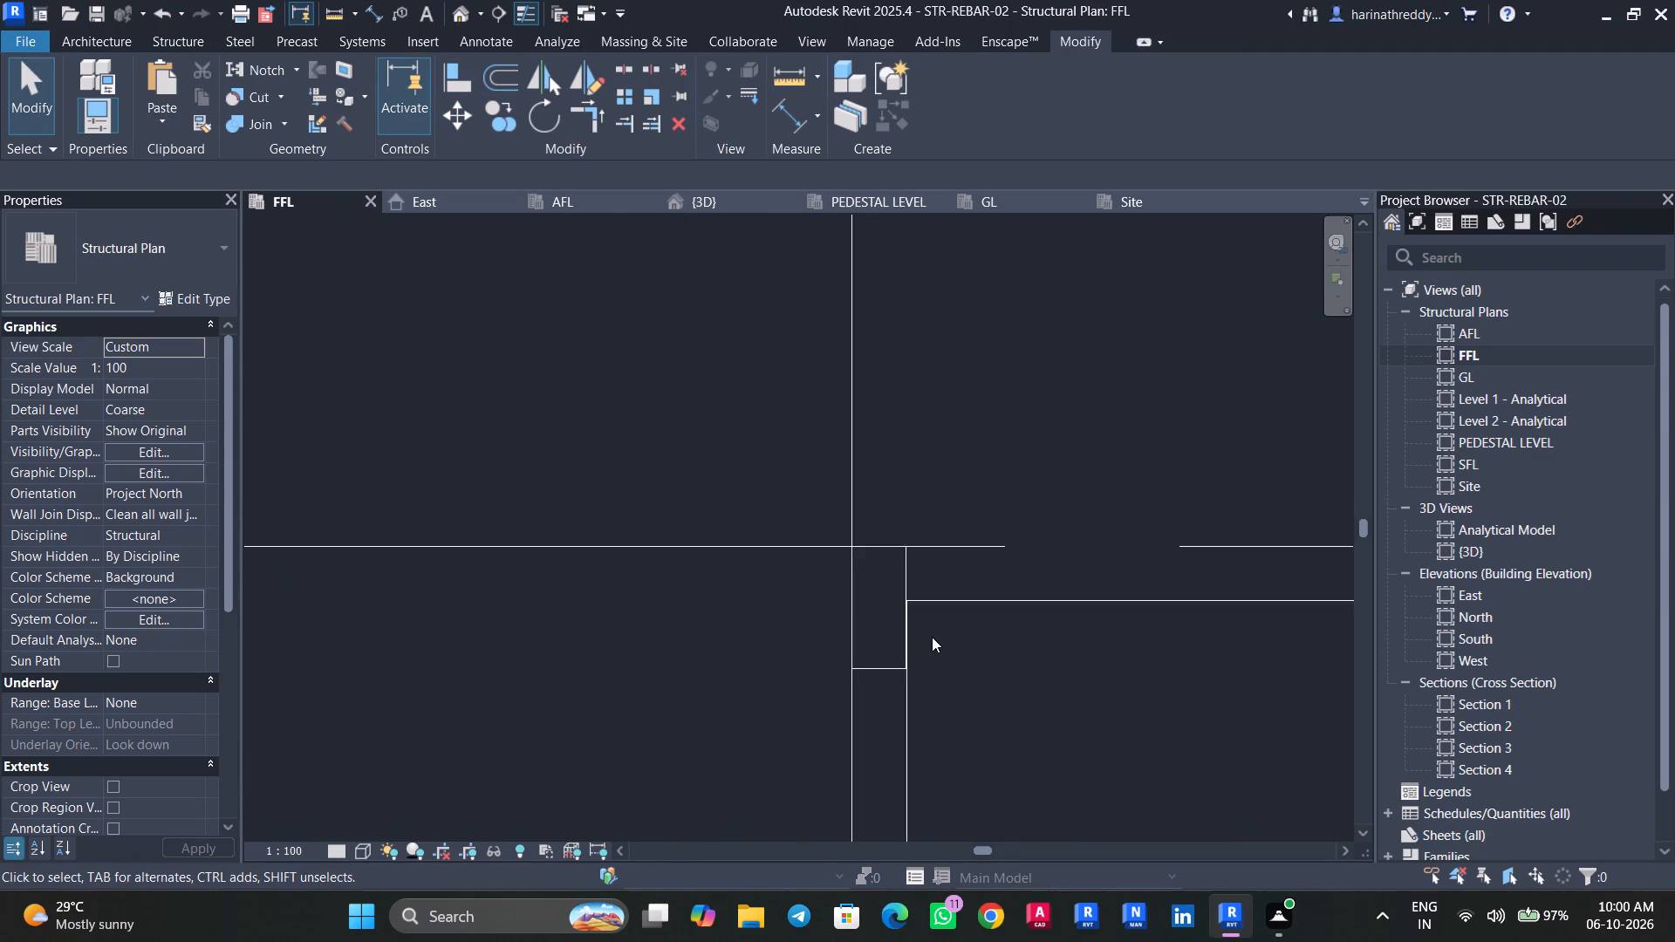
pyautogui.scroll(-5, 932, 637)
# Inspect the 300 x 450mm column at G-2 in 3D, from its beam junction down to its pedestal and footing.
pyautogui.click(468, 15)
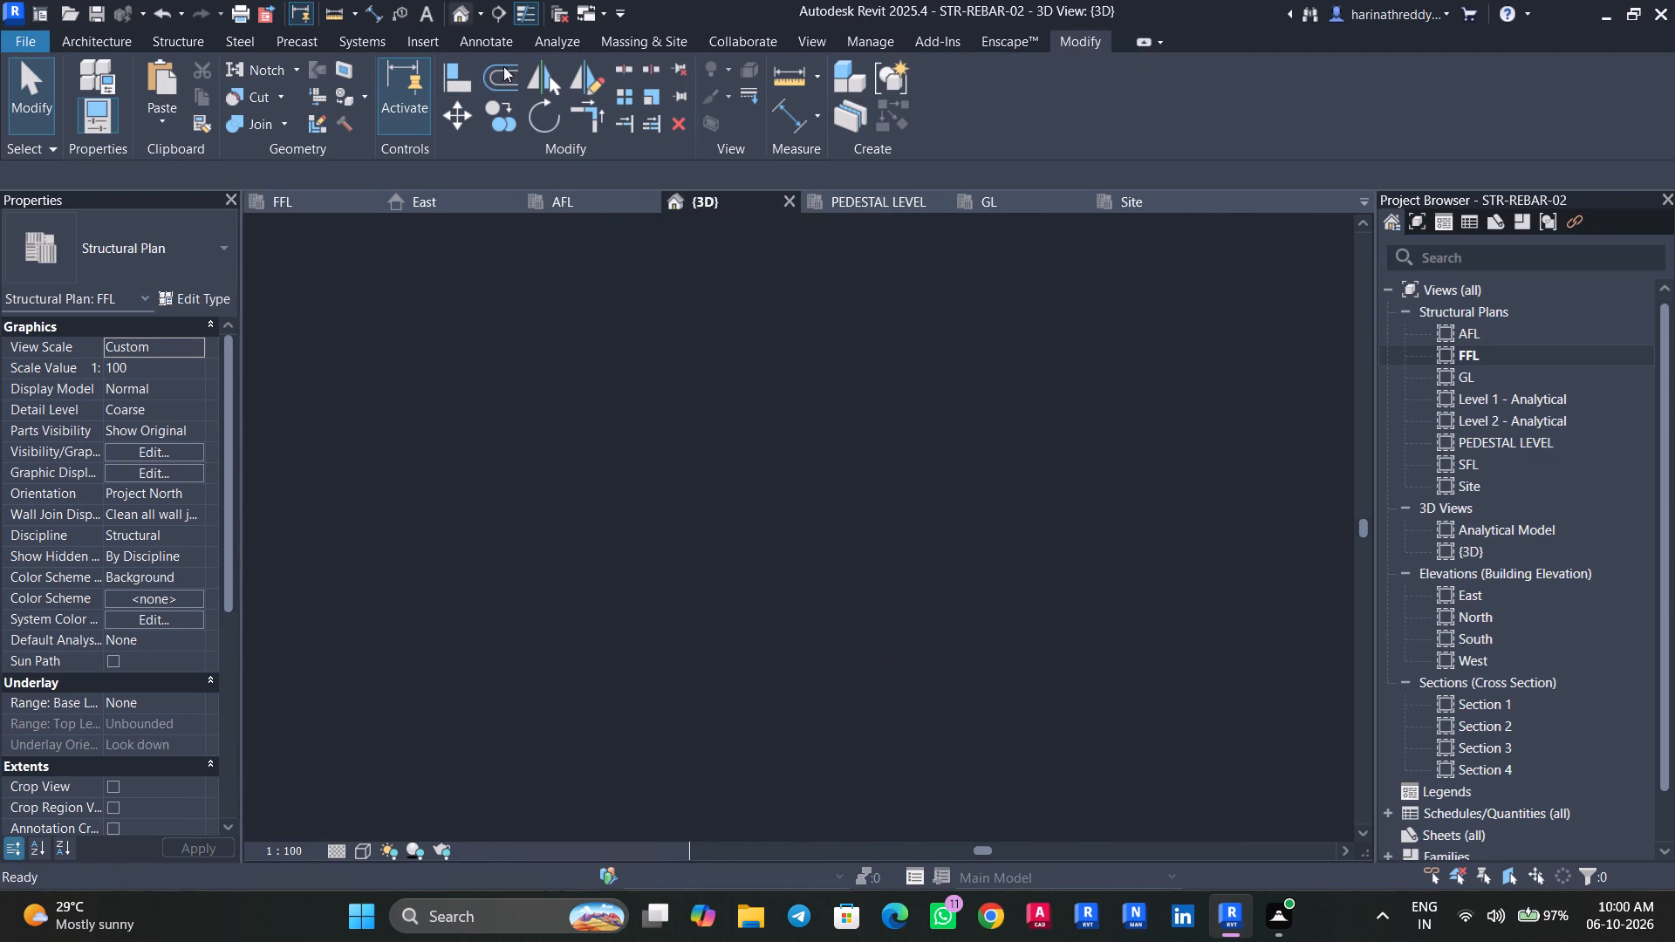
pyautogui.scroll(-4, 874, 652)
pyautogui.keyDown('shift'); pyautogui.scroll(1, 879, 652); pyautogui.keyUp('shift')
pyautogui.keyDown('shift'); pyautogui.moveTo(879, 652); pyautogui.dragTo(749, 725, button='middle'); pyautogui.keyUp('shift')
pyautogui.scroll(2, 651, 466)
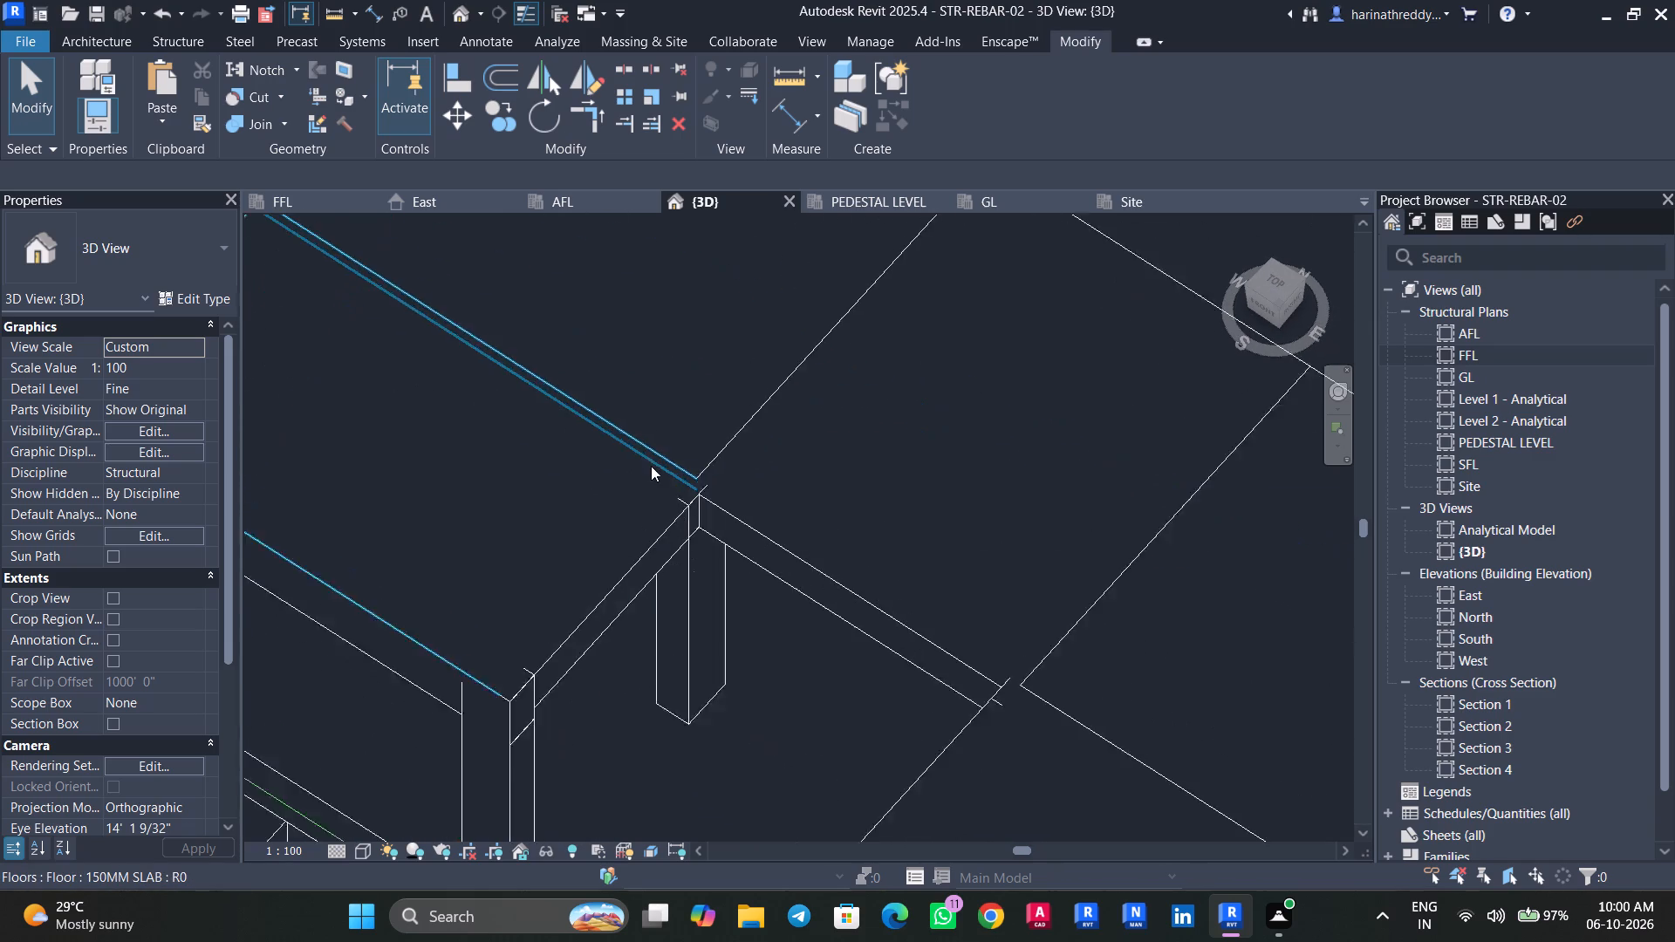
pyautogui.scroll(12, 651, 466)
pyautogui.scroll(-3, 770, 593)
pyautogui.click(770, 593)
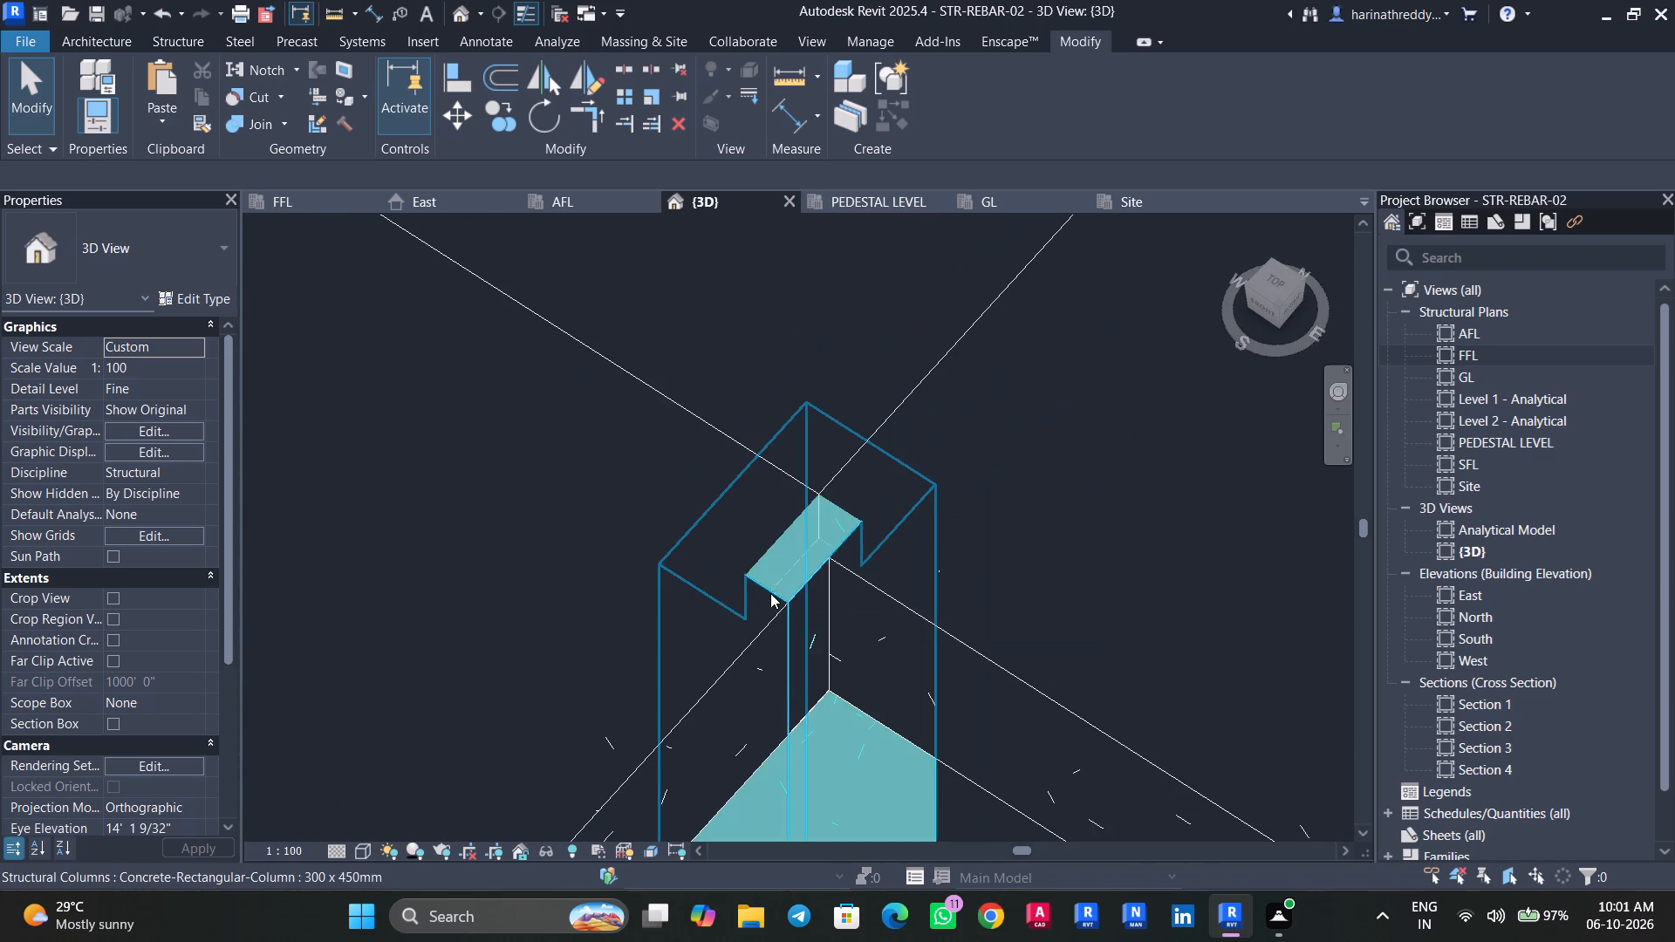
pyautogui.keyDown('shift'); pyautogui.scroll(1, 783, 604); pyautogui.keyUp('shift')
pyautogui.keyDown('shift'); pyautogui.moveTo(787, 603); pyautogui.dragTo(861, 344, button='middle'); pyautogui.keyUp('shift')
pyautogui.scroll(-7, 935, 606)
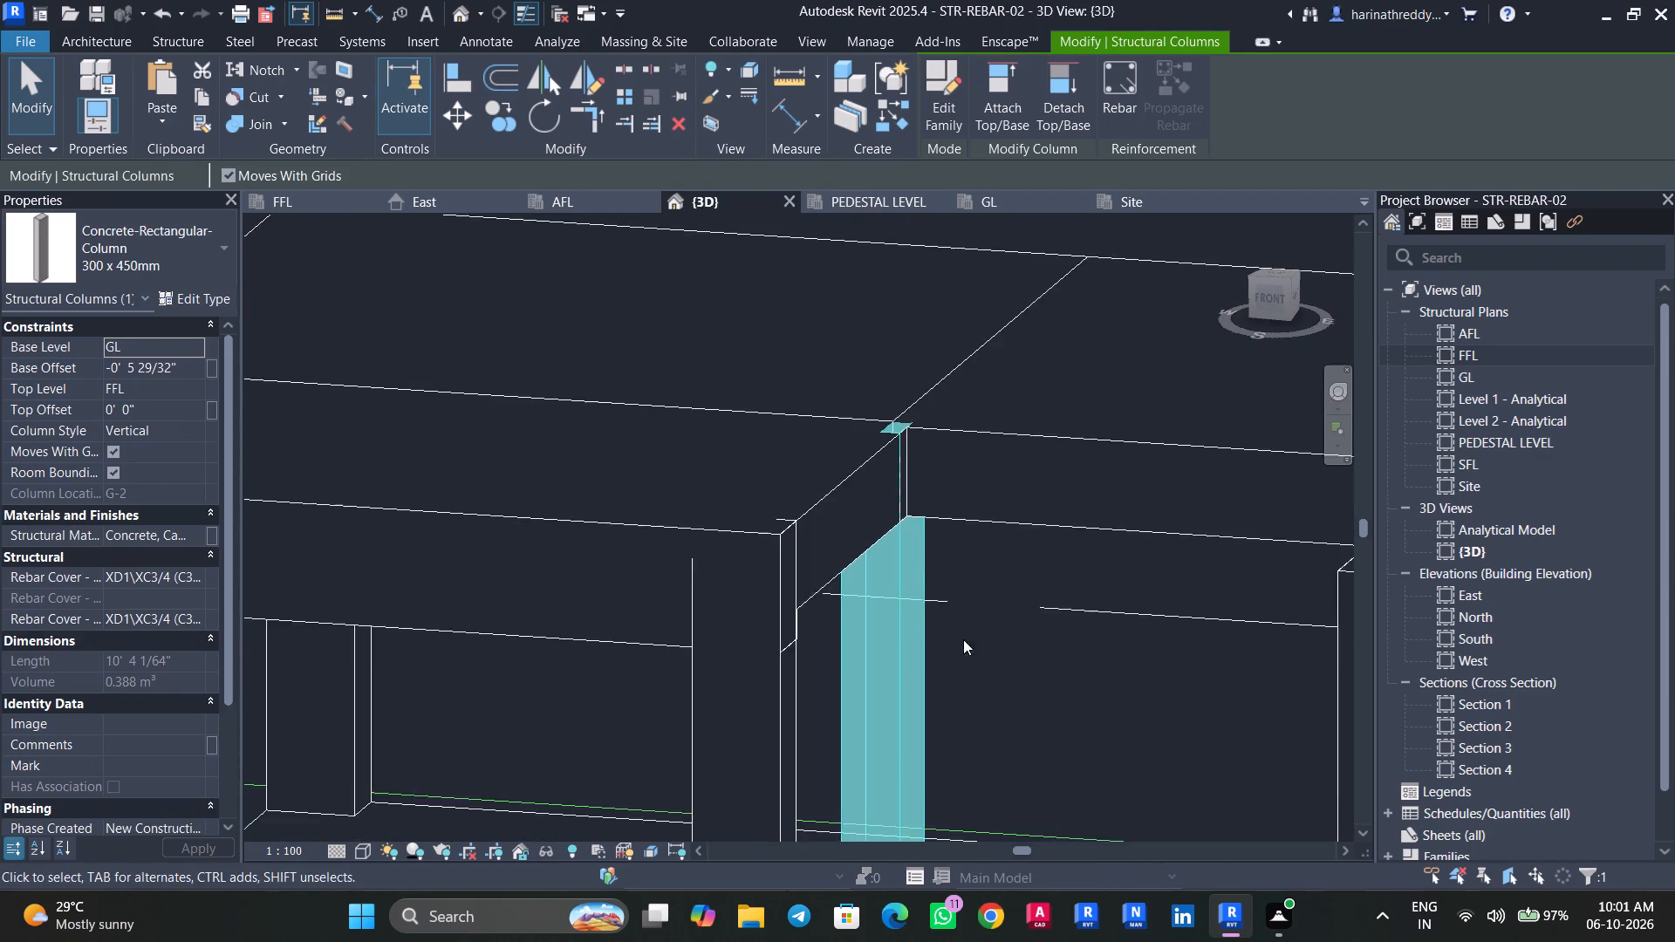
pyautogui.moveTo(963, 639); pyautogui.dragTo(1025, 336, button='middle')
pyautogui.moveTo(1027, 657); pyautogui.dragTo(1026, 231, button='middle')
pyautogui.keyDown('shift'); pyautogui.scroll(1, 1023, 599); pyautogui.keyUp('shift')
pyautogui.keyDown('shift'); pyautogui.moveTo(1023, 597); pyautogui.dragTo(1060, 439, button='middle'); pyautogui.keyUp('shift')
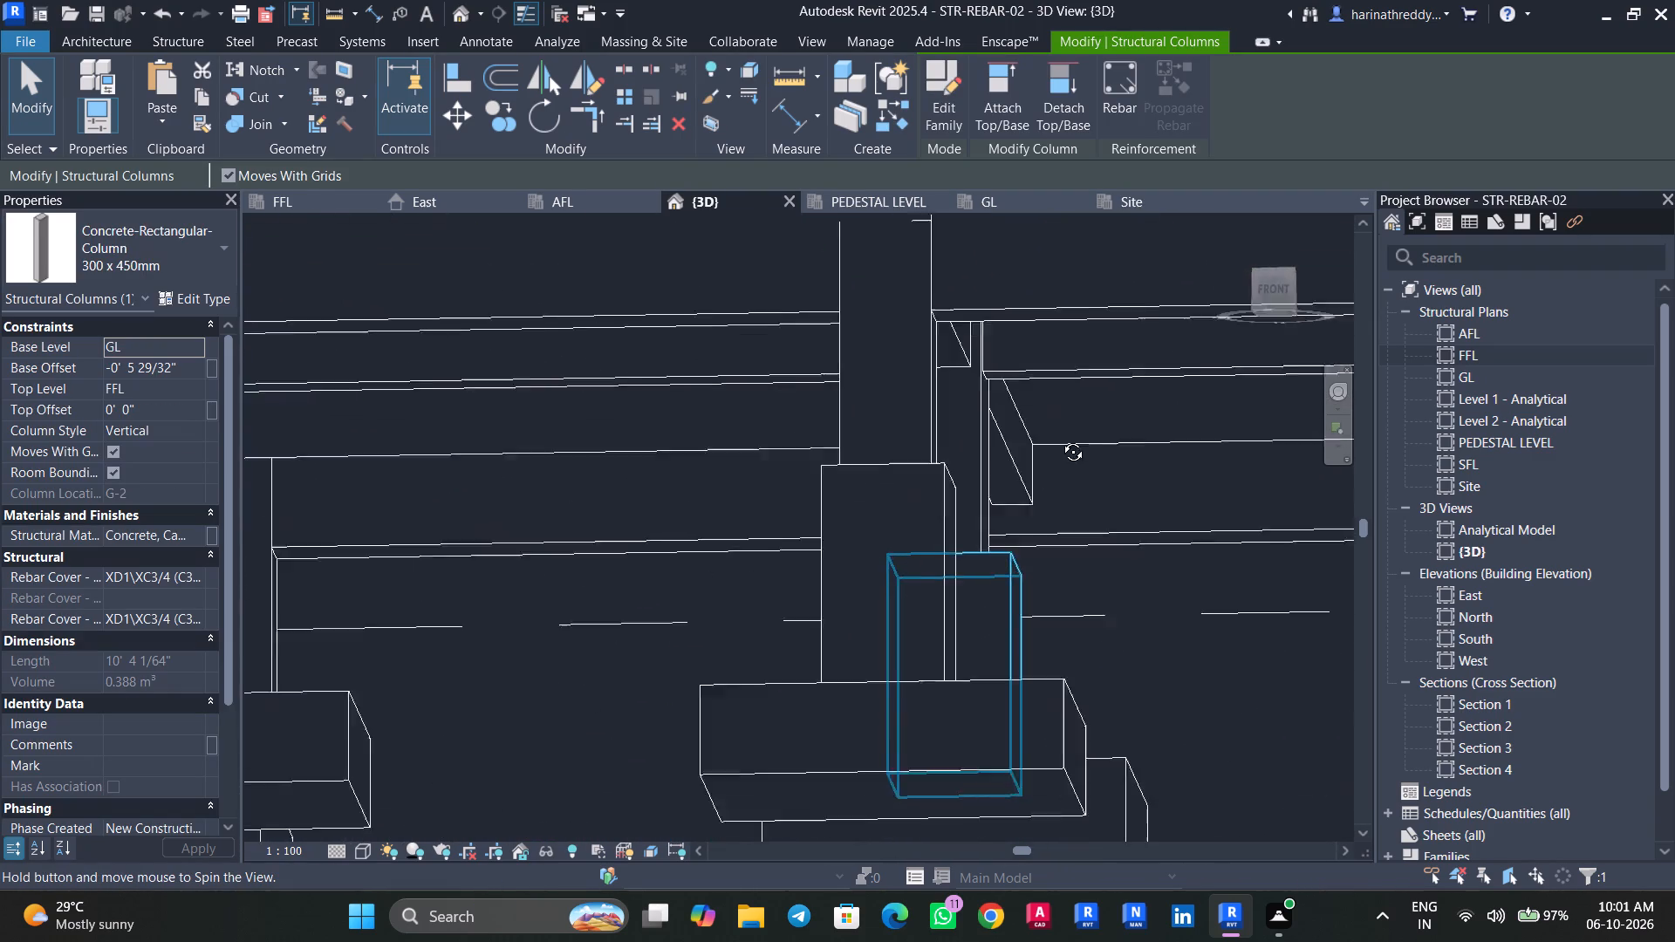
pyautogui.keyDown('shift'); pyautogui.moveTo(1060, 439); pyautogui.dragTo(1036, 515, button='middle'); pyautogui.keyUp('shift')
pyautogui.press('Escape')
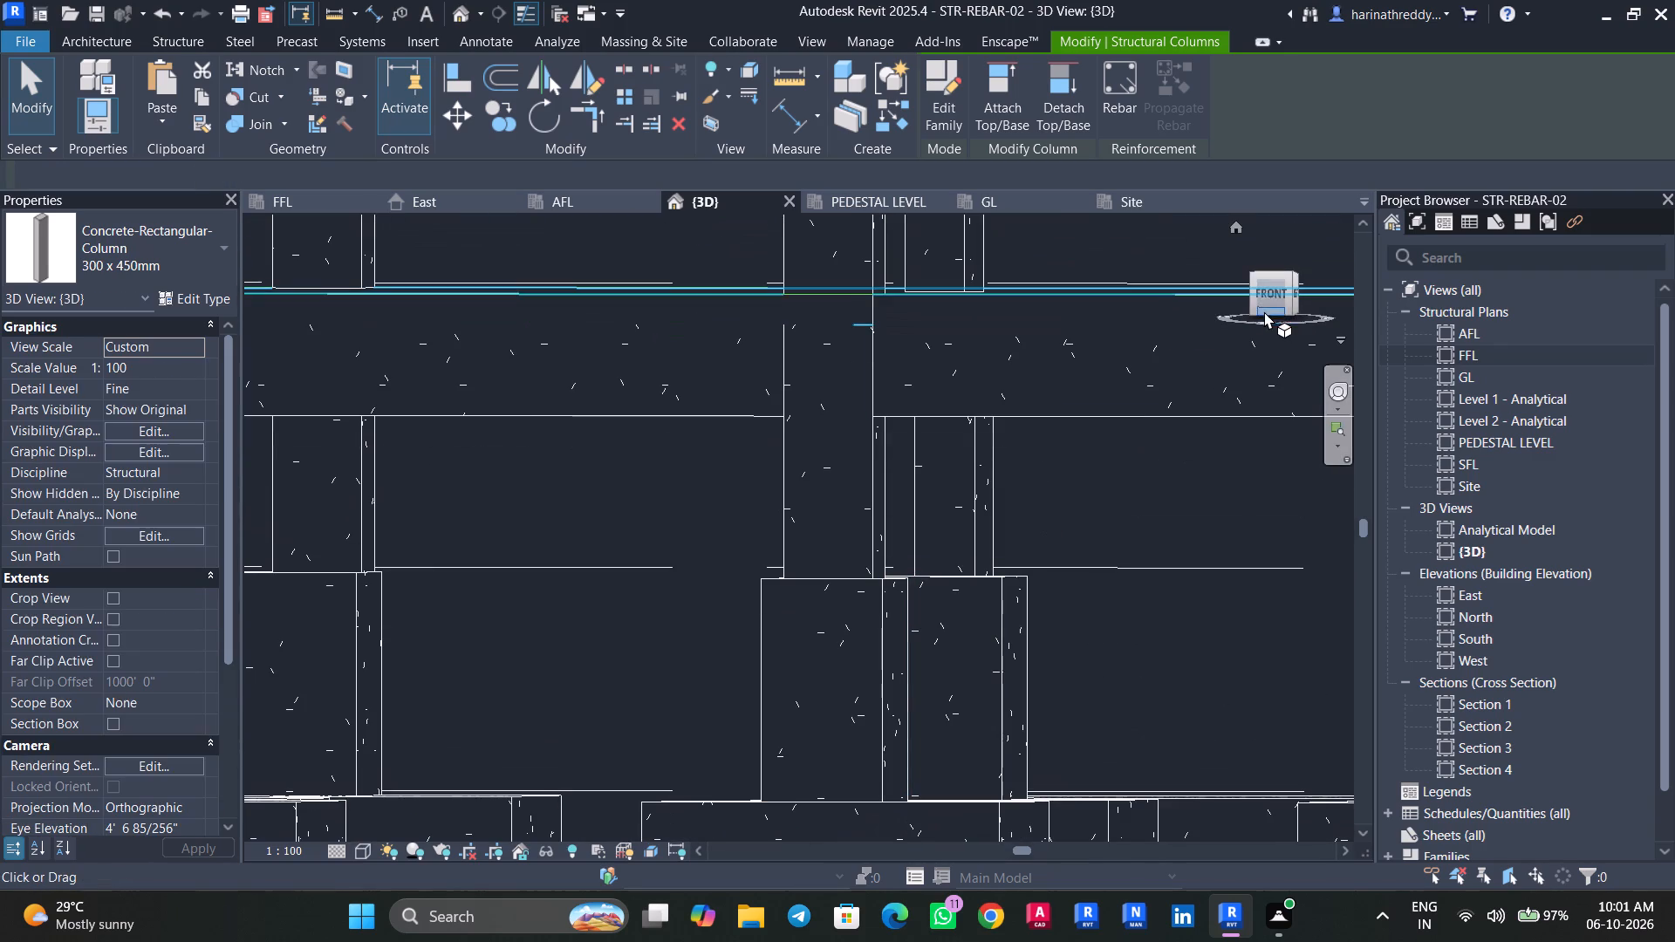
# In 3D, align the lower column segments with the faces of the upper 300 x 450mm columns at the two interior column positions.
pyautogui.click(1268, 294)
pyautogui.keyDown('shift'); pyautogui.moveTo(751, 647); pyautogui.dragTo(767, 668, button='middle'); pyautogui.keyUp('shift')
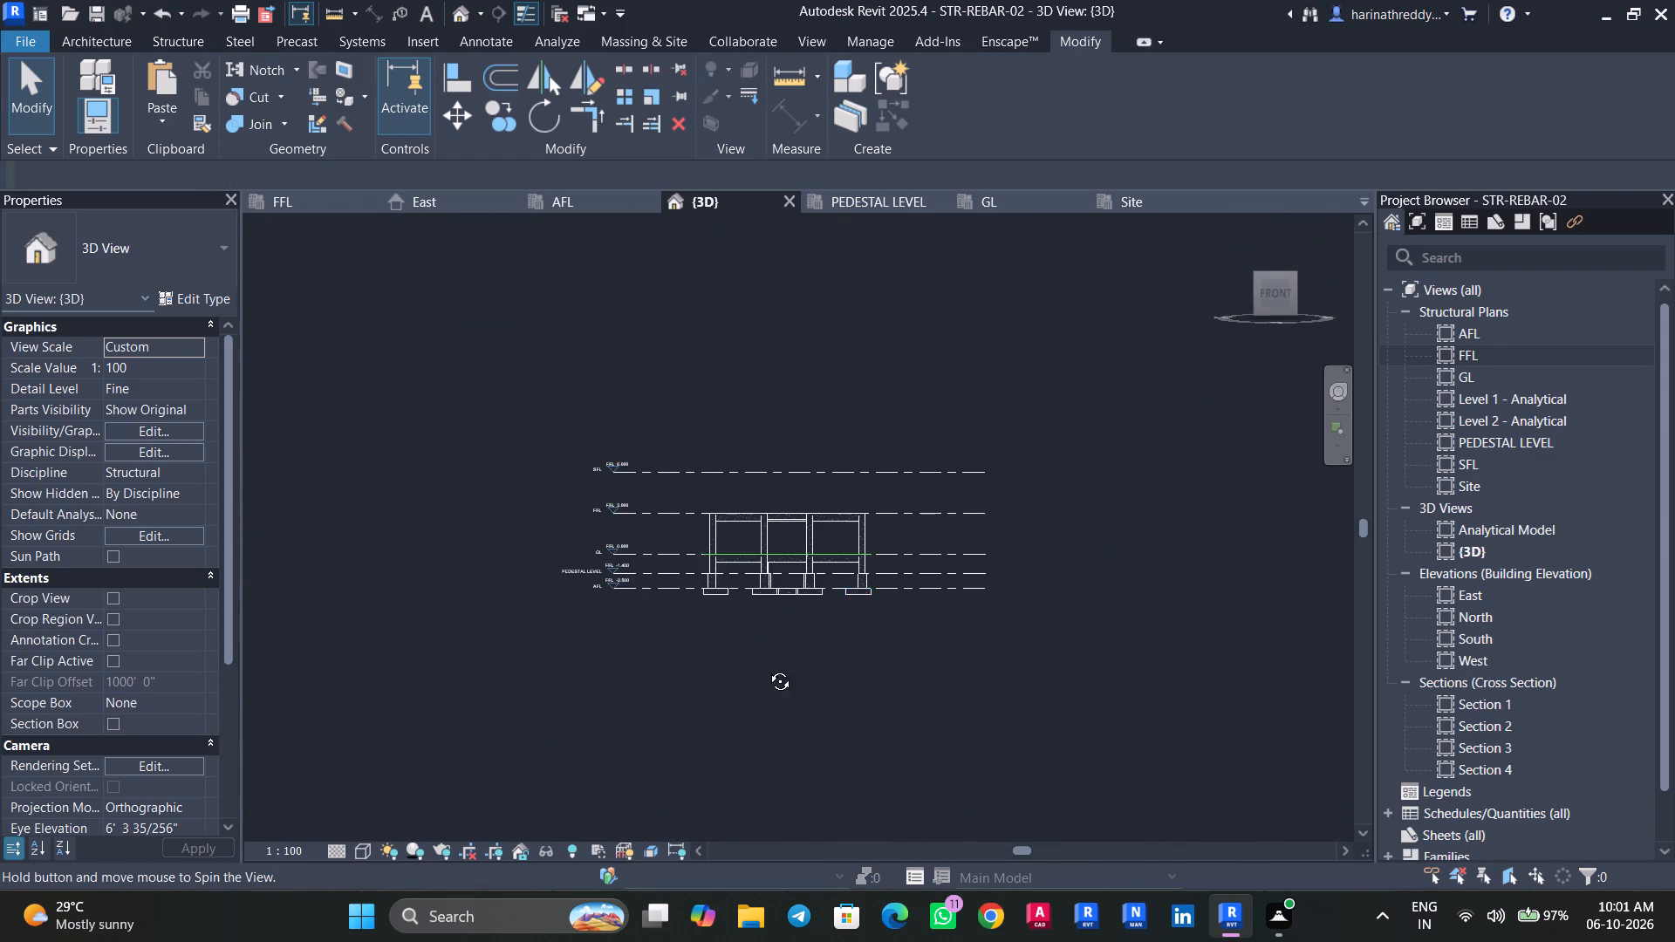
pyautogui.keyDown('shift'); pyautogui.moveTo(767, 668); pyautogui.dragTo(829, 691, button='middle'); pyautogui.keyUp('shift')
pyautogui.scroll(8, 743, 557)
pyautogui.scroll(-1, 751, 570)
pyautogui.scroll(5, 753, 570)
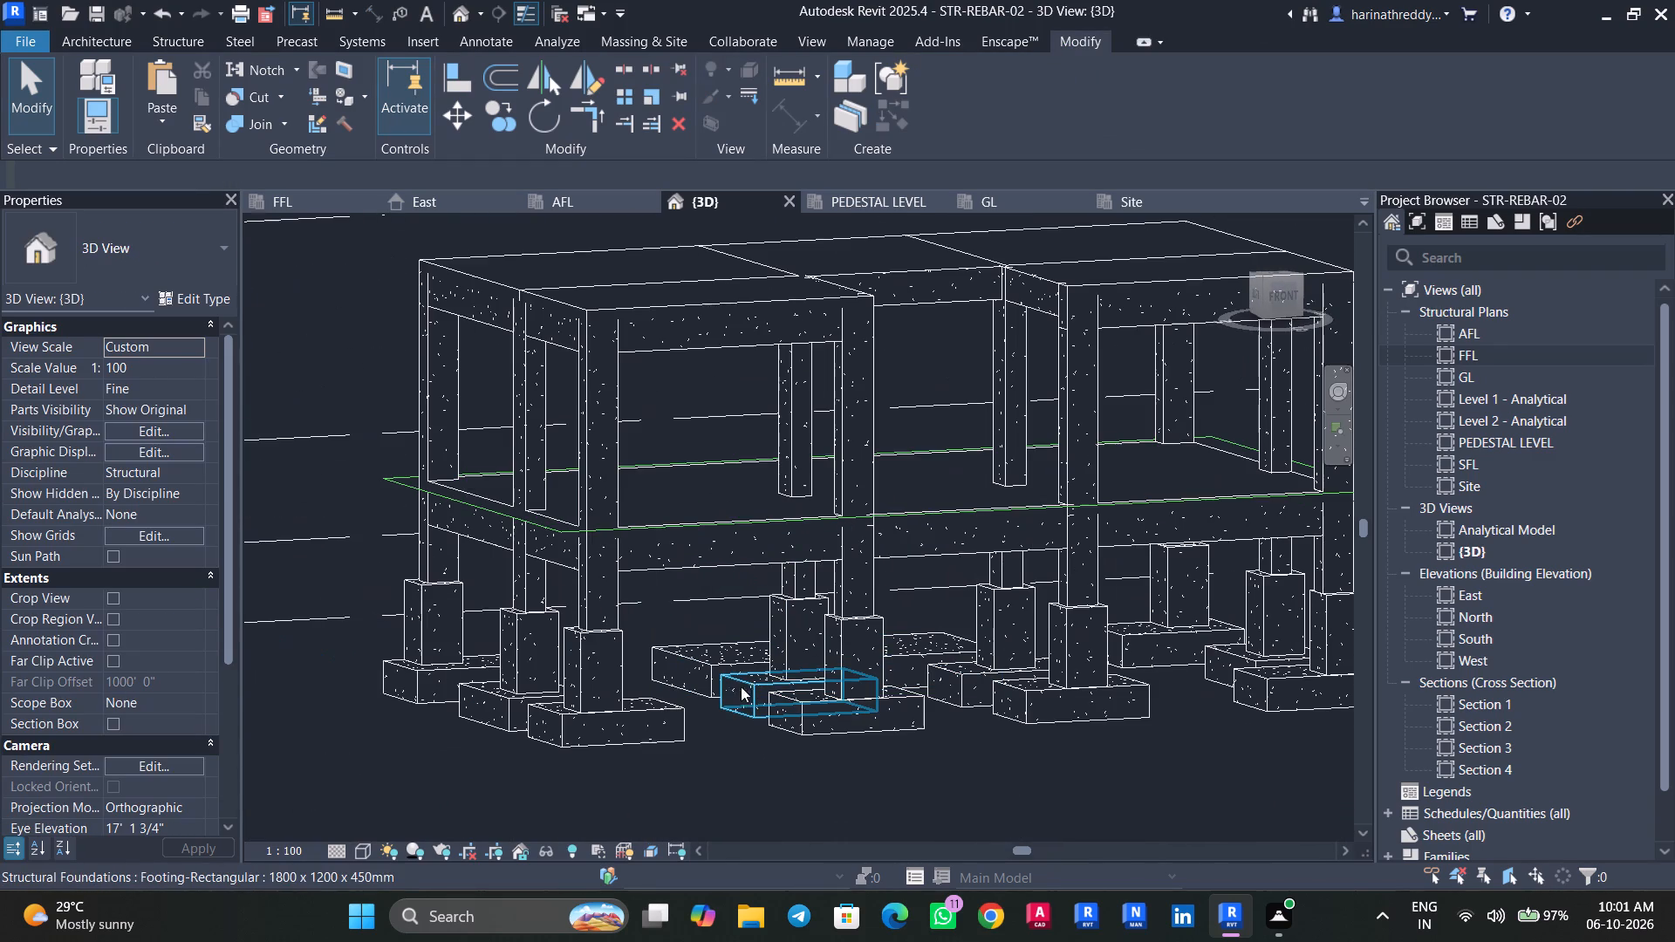
pyautogui.write('AL')
pyautogui.click(789, 420)
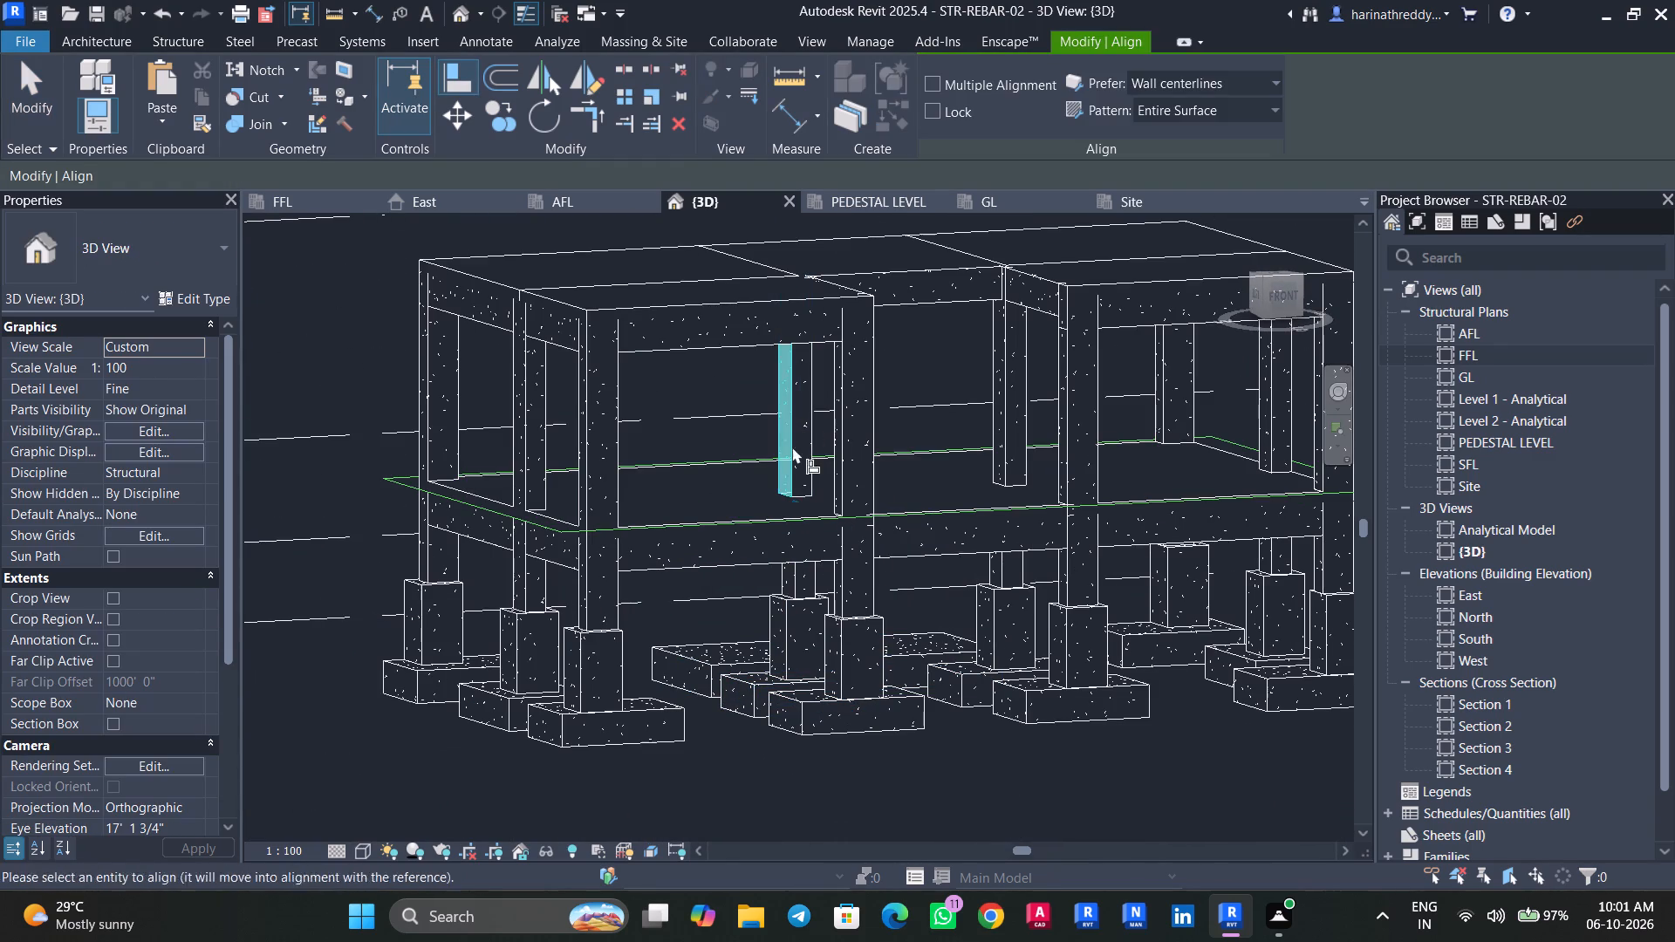
pyautogui.click(792, 578)
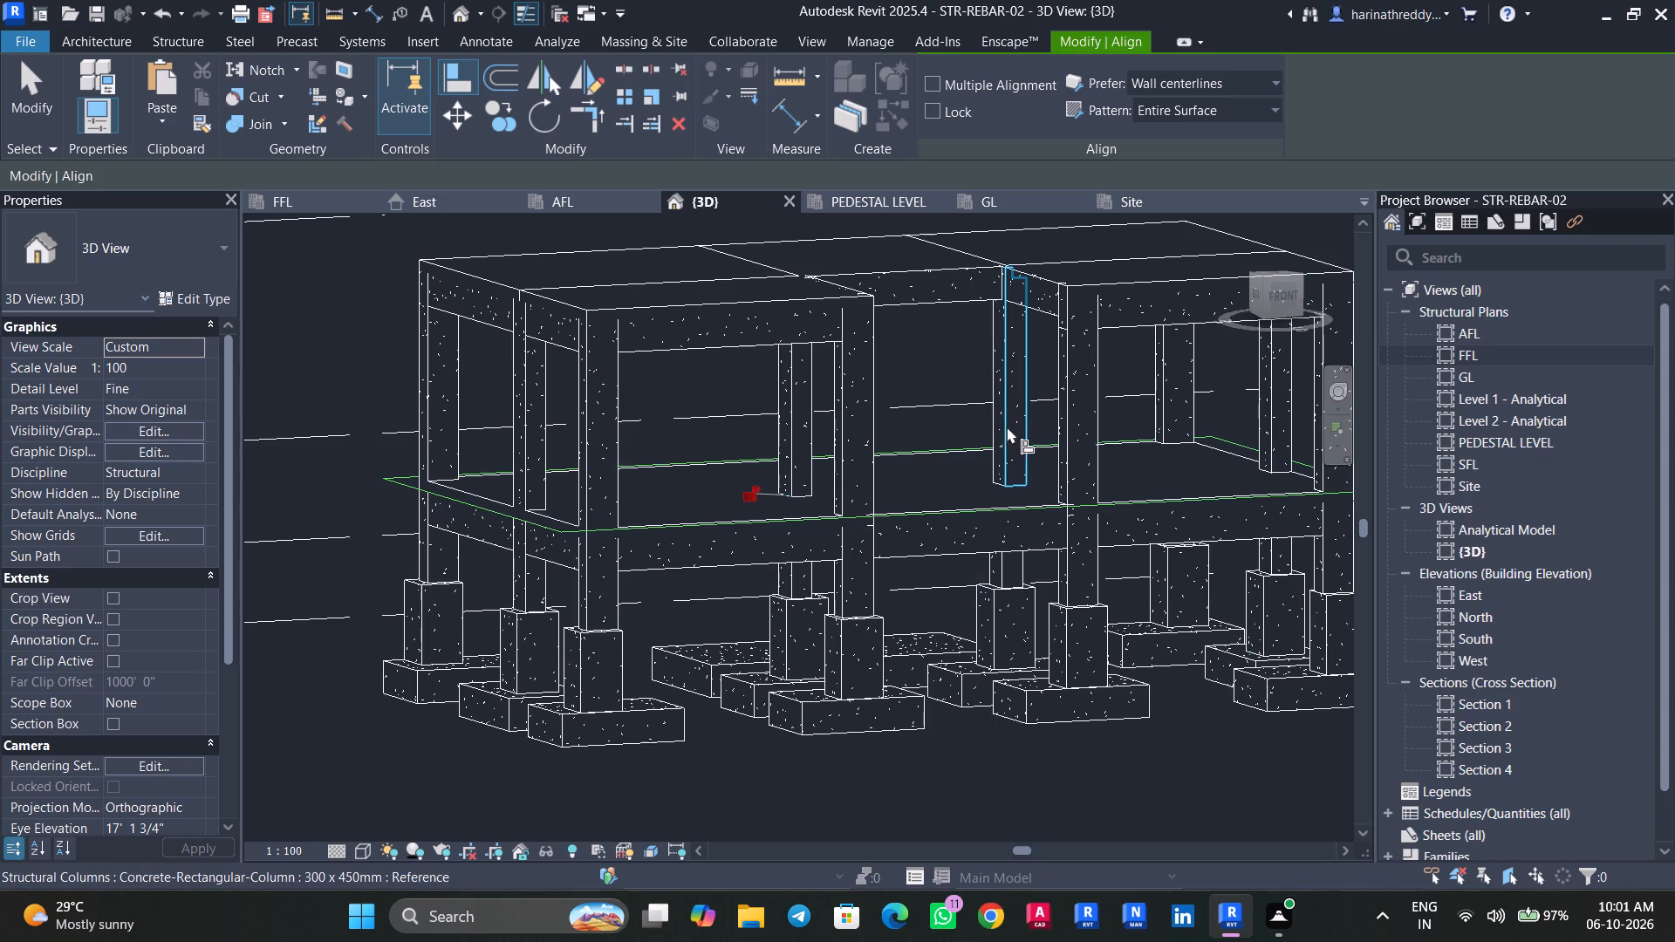
pyautogui.click(1002, 426)
pyautogui.click(999, 563)
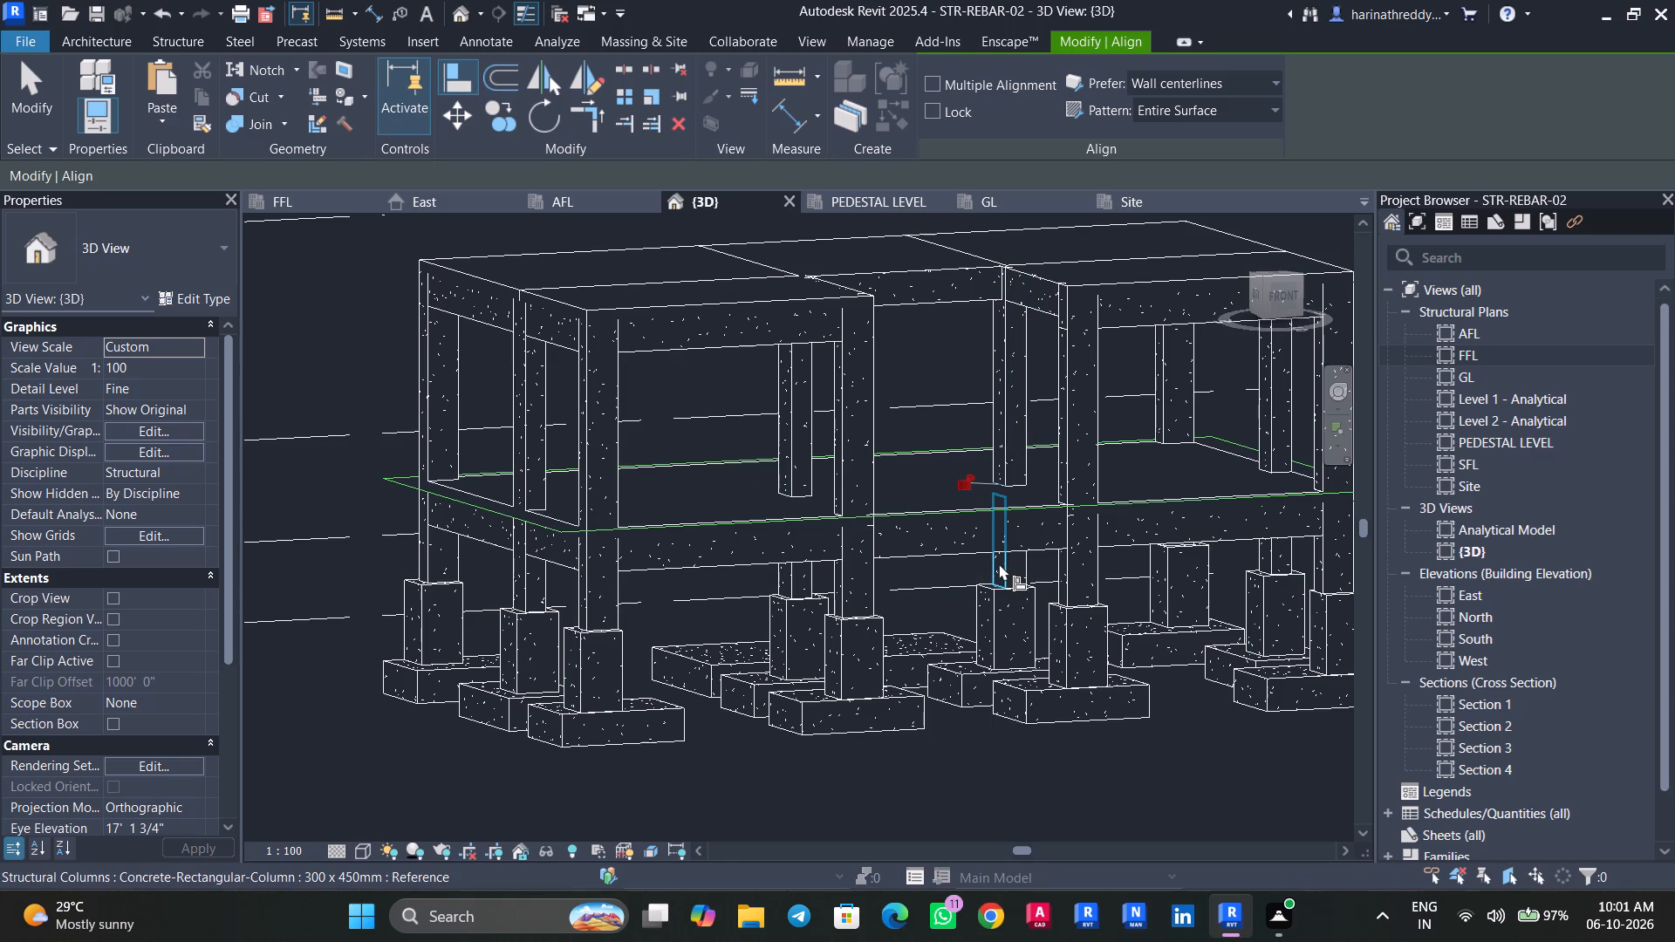
pyautogui.press('Escape')
pyautogui.press('Escape')
pyautogui.press('Escape')
pyautogui.press('Escape')
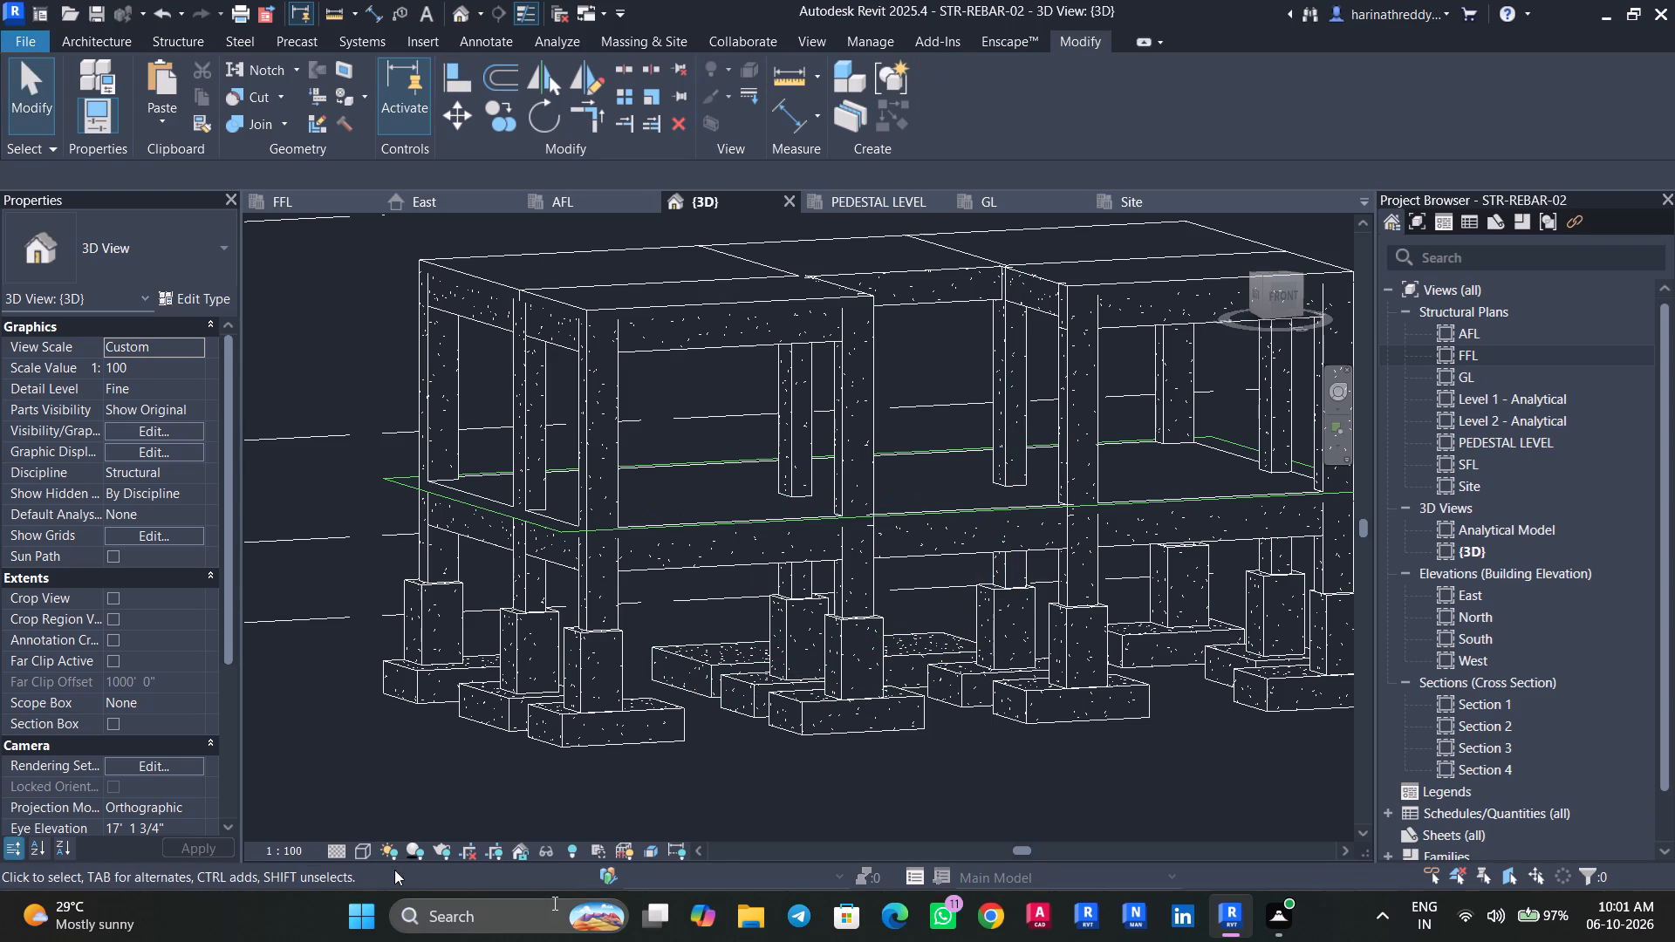
# Set the 3D view to Fine detail level and the Realistic visual style.
pyautogui.click(339, 853)
pyautogui.click(350, 836)
pyautogui.click(358, 850)
pyautogui.click(373, 830)
# Turn on the visibility of Structural Rebar and Structural Rebar Couplers in the 3D view.
pyautogui.scroll(5, 1016, 607)
pyautogui.write('VV')
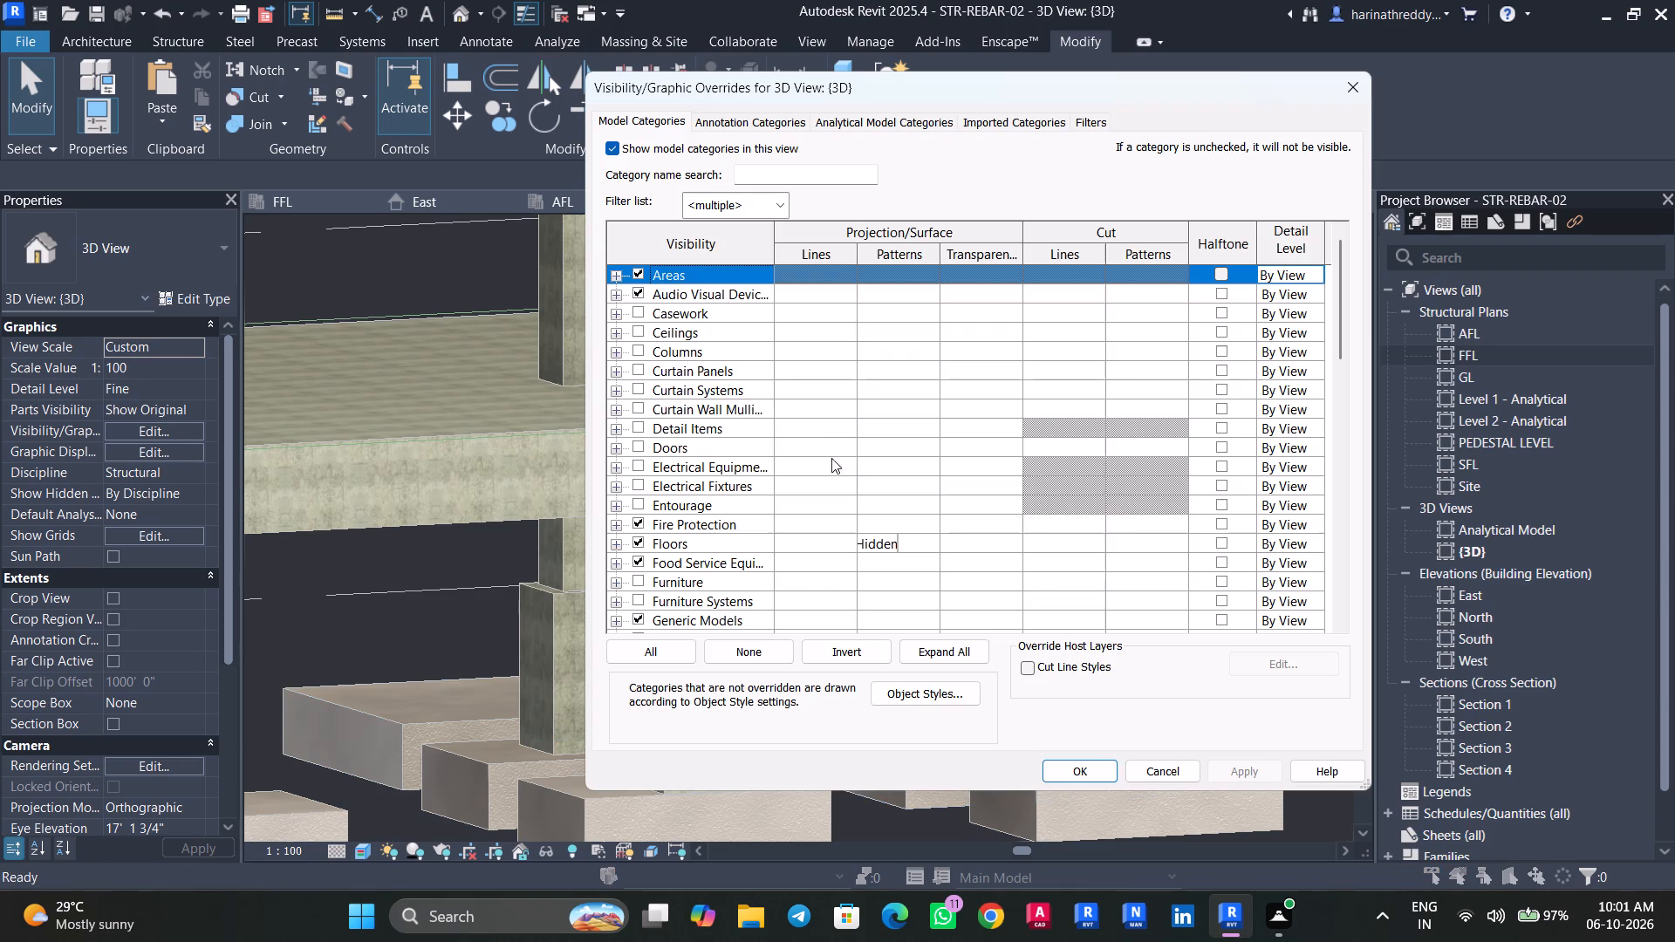
pyautogui.click(743, 461)
pyautogui.press('s')
pyautogui.scroll(1, 712, 571)
pyautogui.scroll(-14, 712, 571)
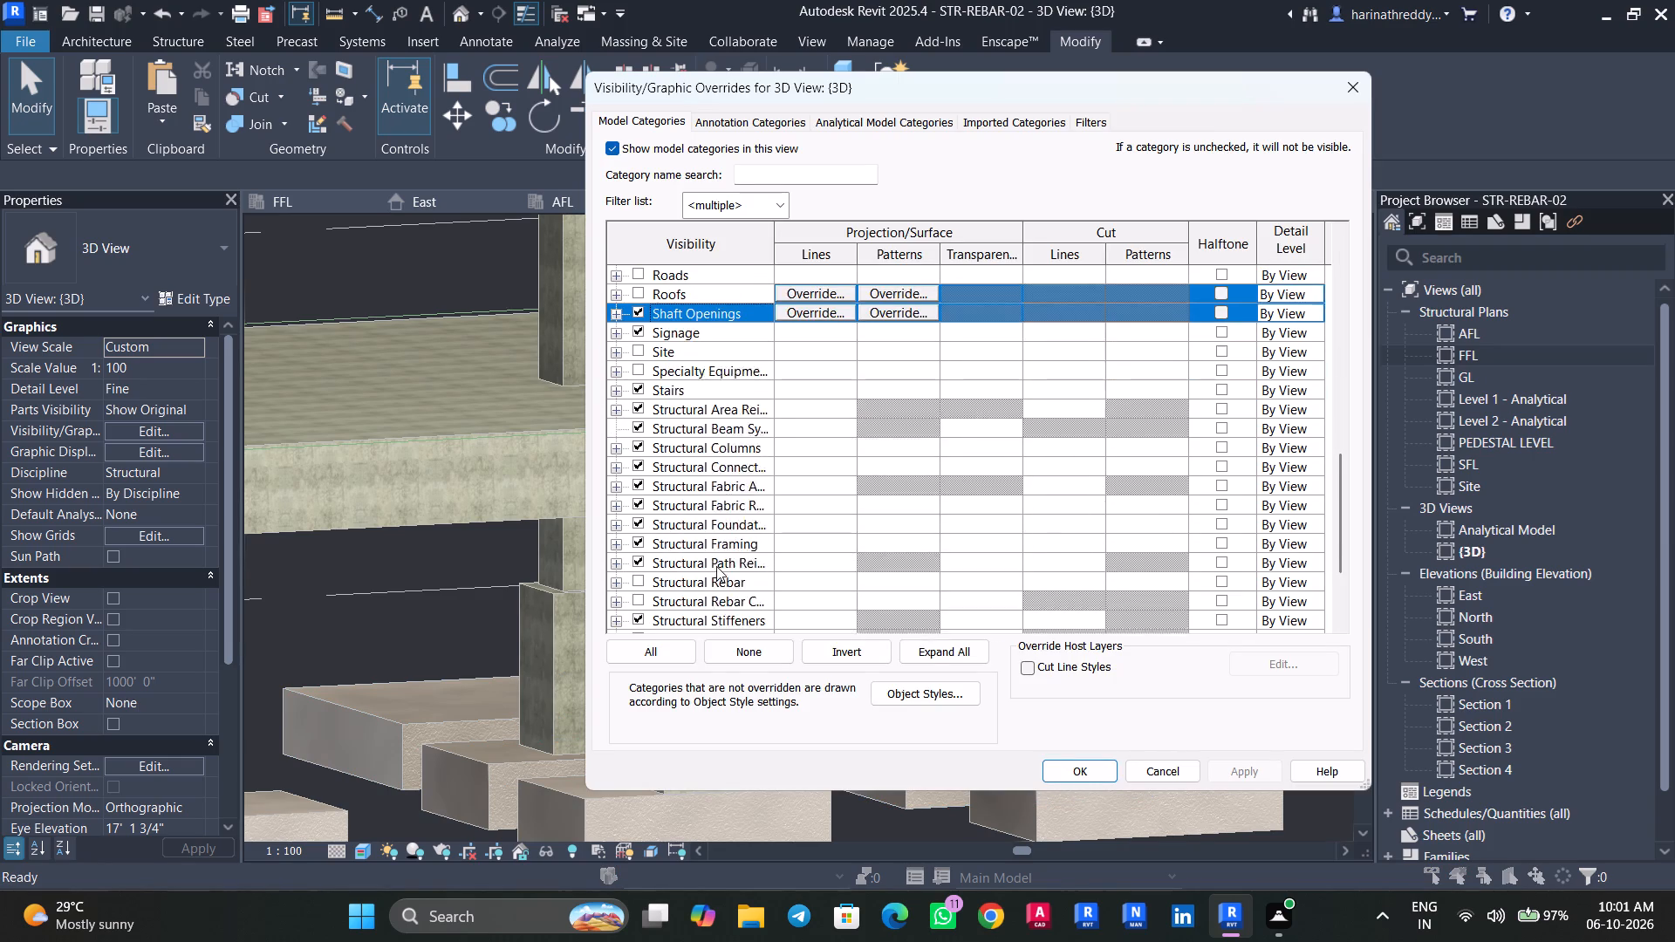
pyautogui.scroll(-8, 716, 566)
pyautogui.click(637, 484)
pyautogui.click(635, 466)
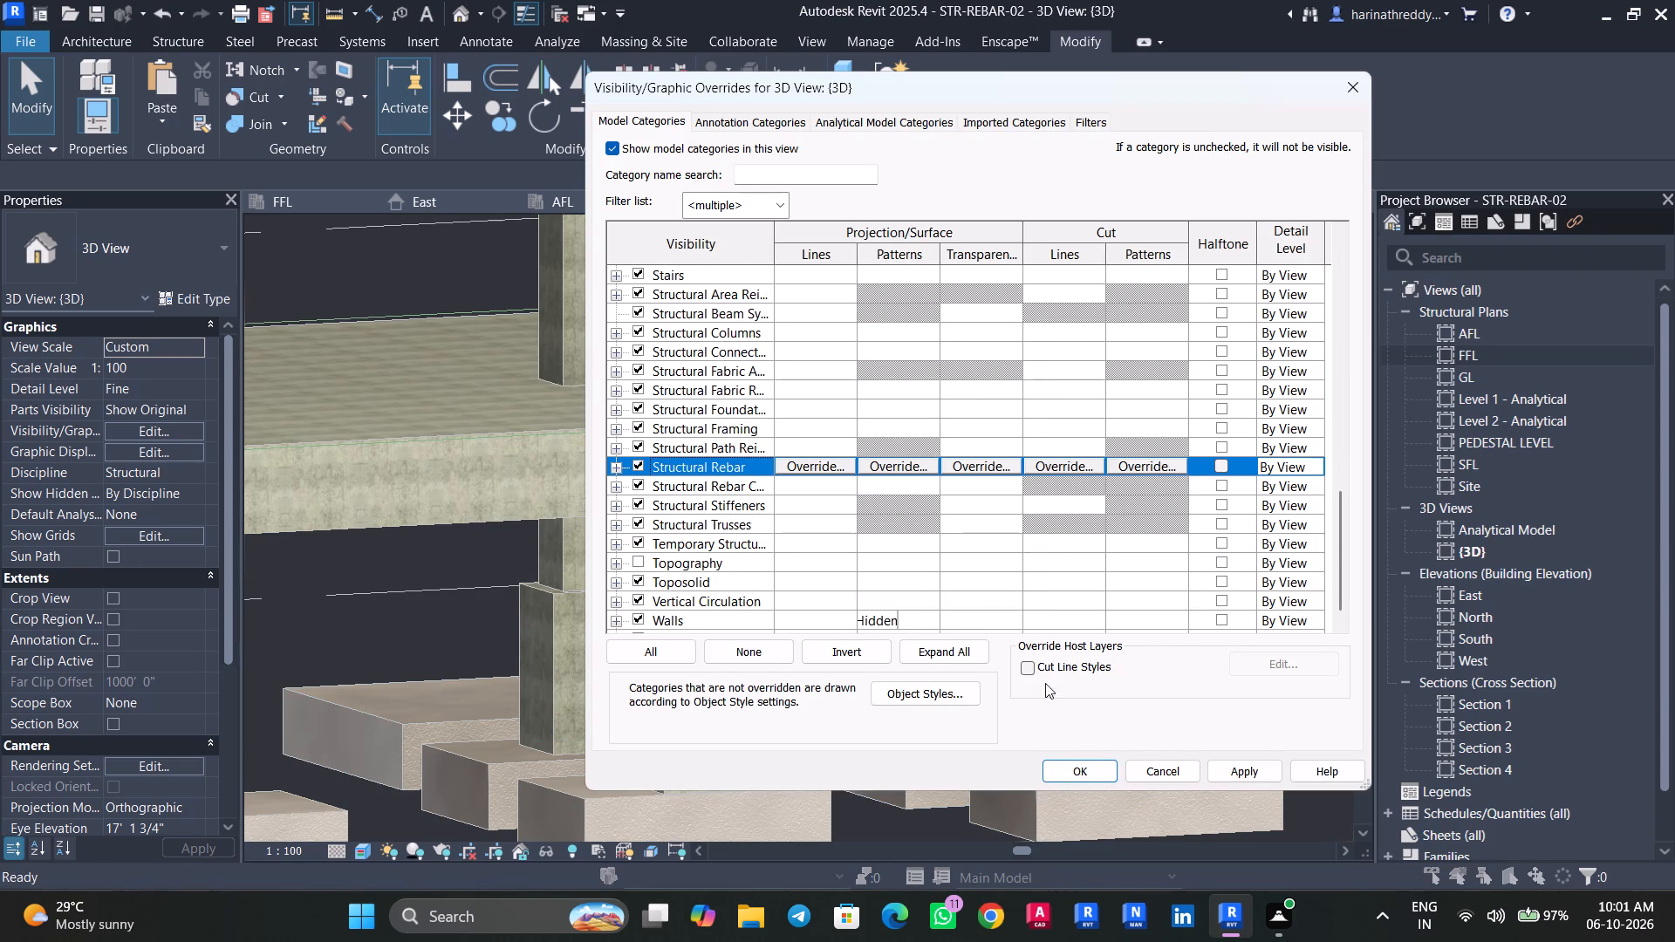
pyautogui.click(1229, 769)
pyautogui.click(1045, 768)
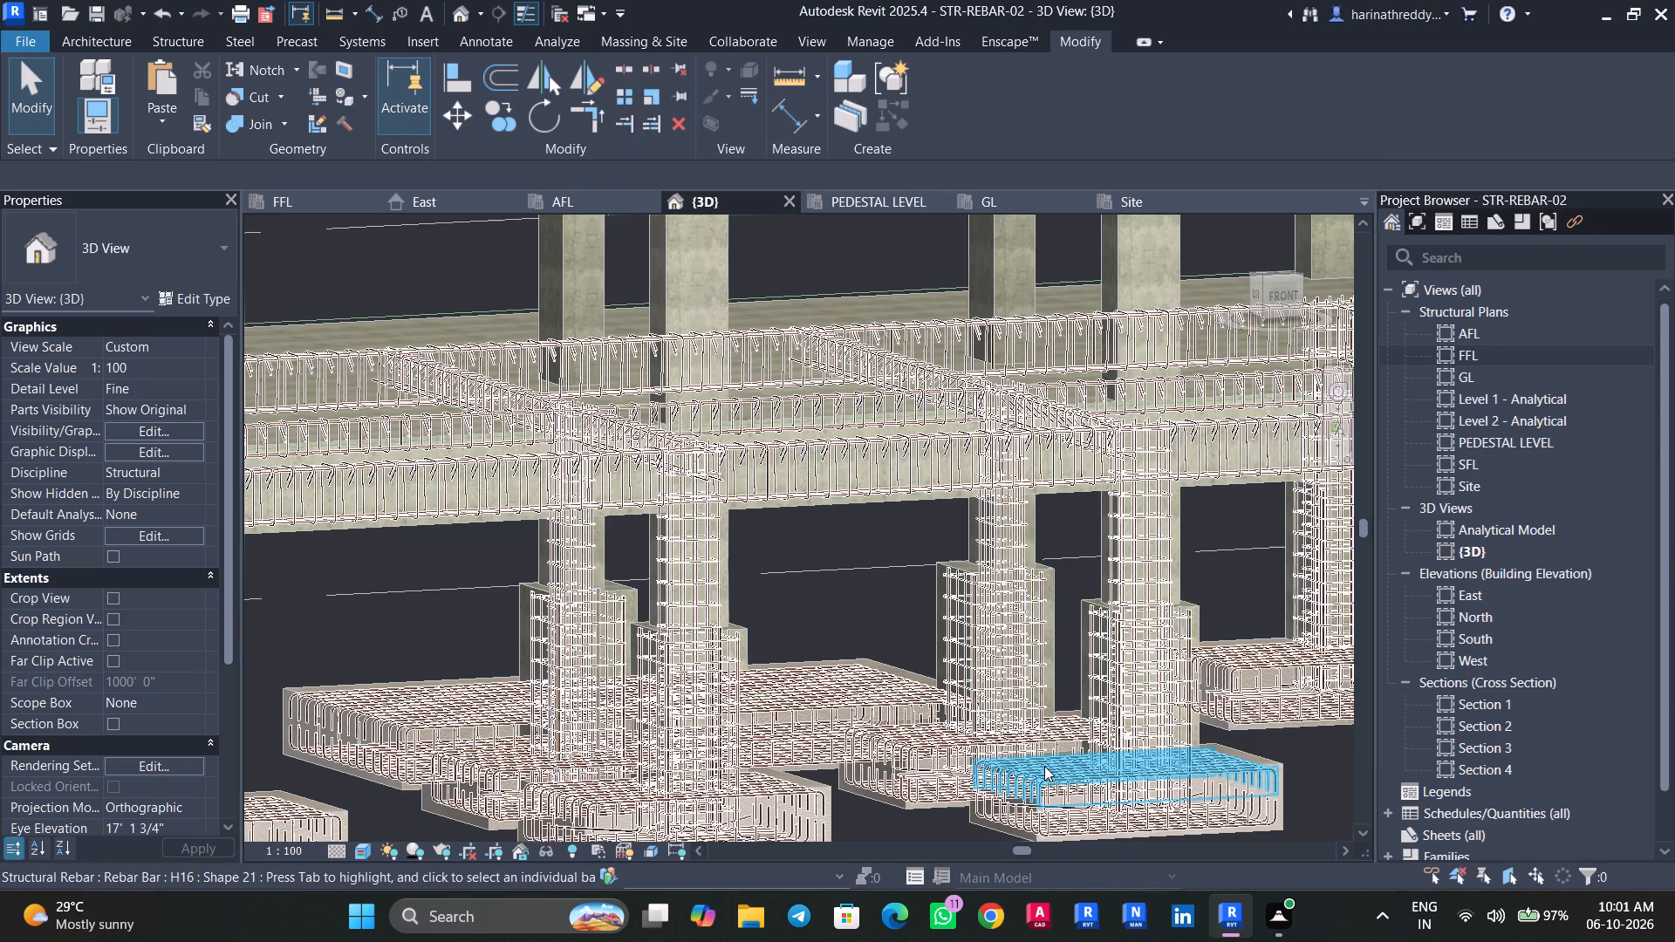
pyautogui.press('Escape')
pyautogui.press('Escape')
# Examine the model's reinforcement in the beams, columns, pedestals and footings from several sides and from above.
pyautogui.scroll(6, 903, 588)
pyautogui.keyDown('shift'); pyautogui.moveTo(877, 581); pyautogui.dragTo(849, 575, button='middle'); pyautogui.keyUp('shift')
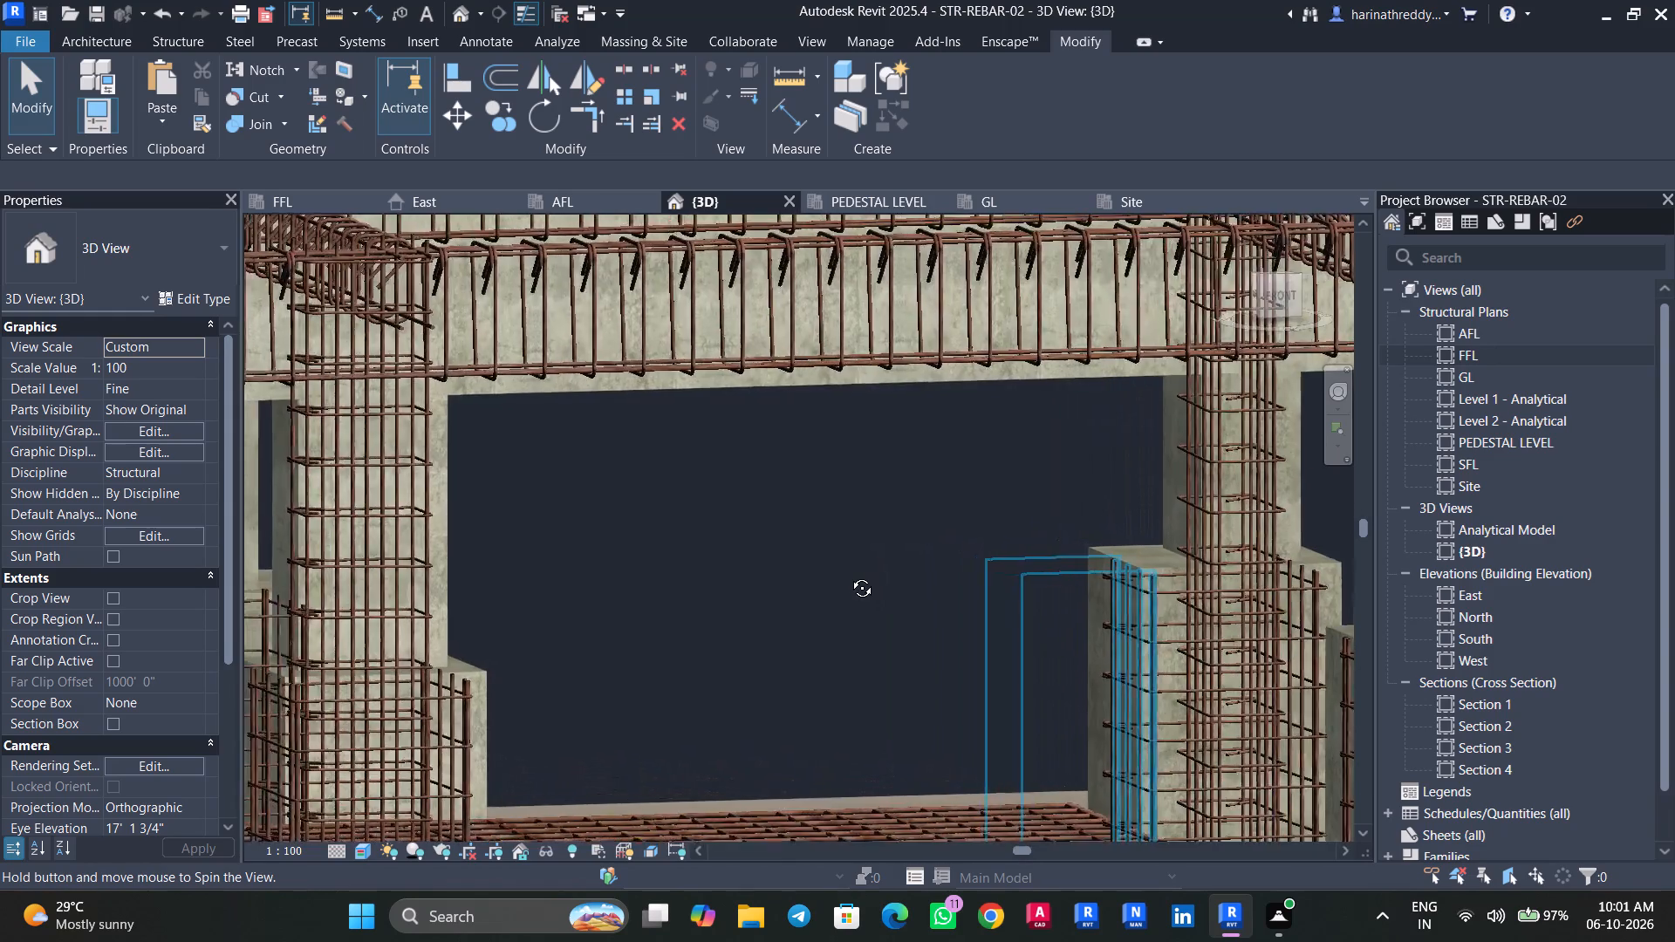
pyautogui.keyDown('shift'); pyautogui.moveTo(849, 575); pyautogui.dragTo(844, 591, button='middle'); pyautogui.keyUp('shift')
pyautogui.scroll(-3, 844, 591)
pyautogui.keyDown('shift'); pyautogui.moveTo(851, 594); pyautogui.dragTo(872, 606, button='middle'); pyautogui.keyUp('shift')
pyautogui.scroll(-13, 873, 606)
pyautogui.keyDown('shift'); pyautogui.moveTo(974, 701); pyautogui.dragTo(880, 821, button='middle'); pyautogui.keyUp('shift')
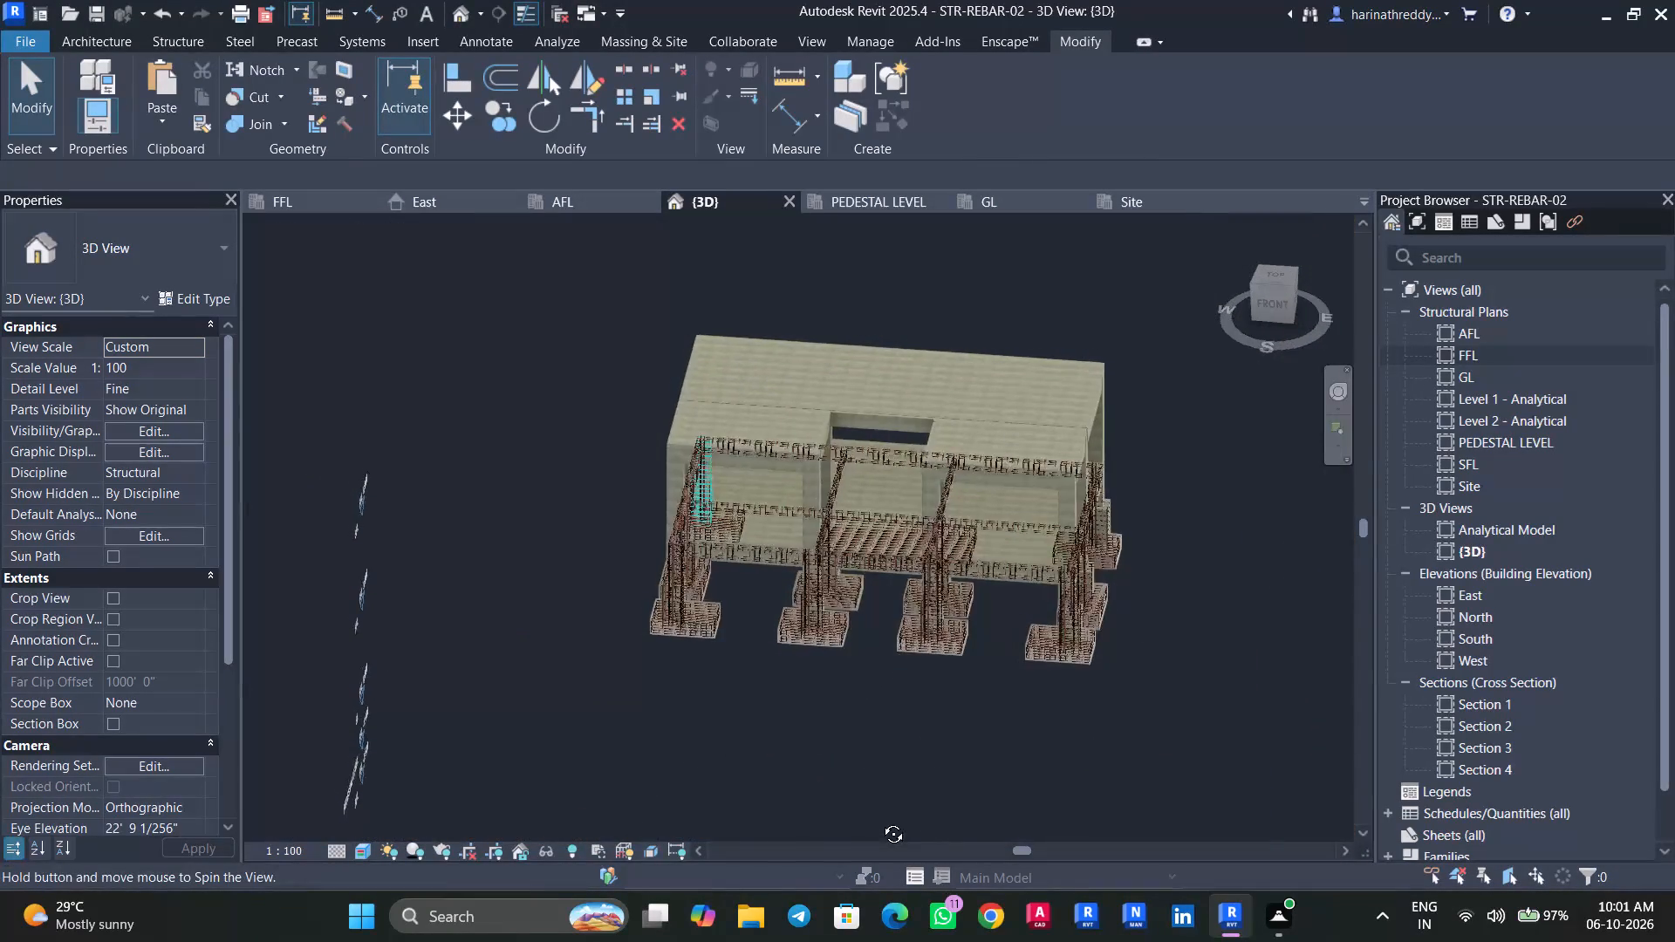
pyautogui.keyDown('shift'); pyautogui.moveTo(880, 821); pyautogui.dragTo(877, 815, button='middle'); pyautogui.keyUp('shift')
pyautogui.keyDown('shift'); pyautogui.moveTo(861, 763); pyautogui.dragTo(949, 675, button='middle'); pyautogui.keyUp('shift')
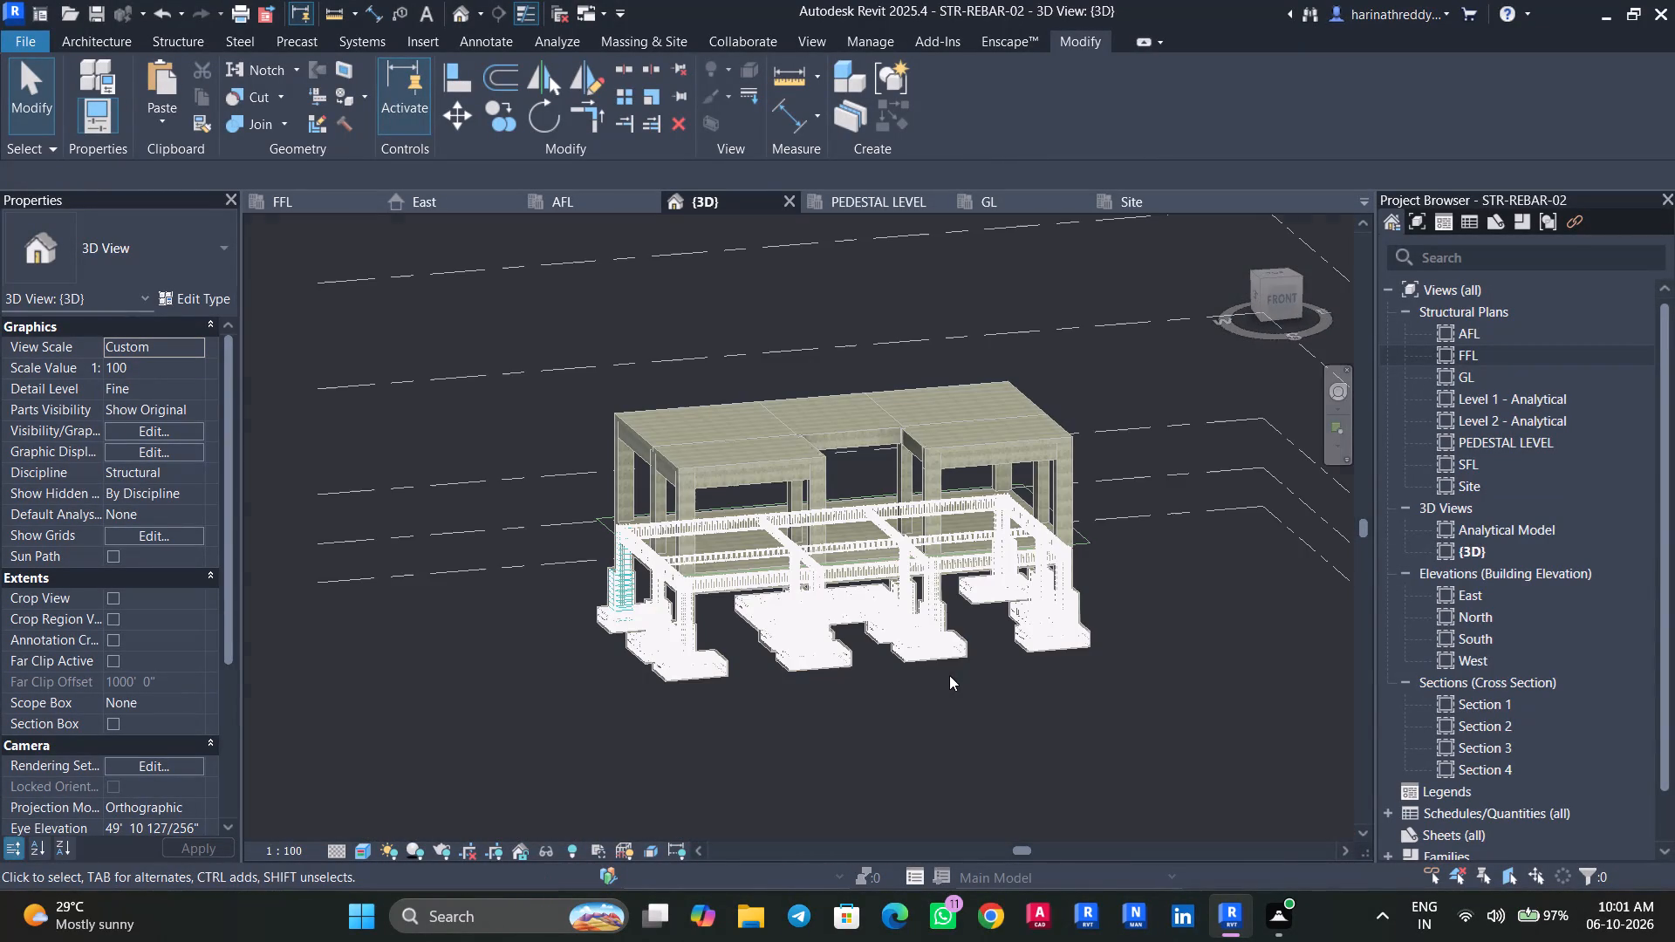
pyautogui.click(1276, 269)
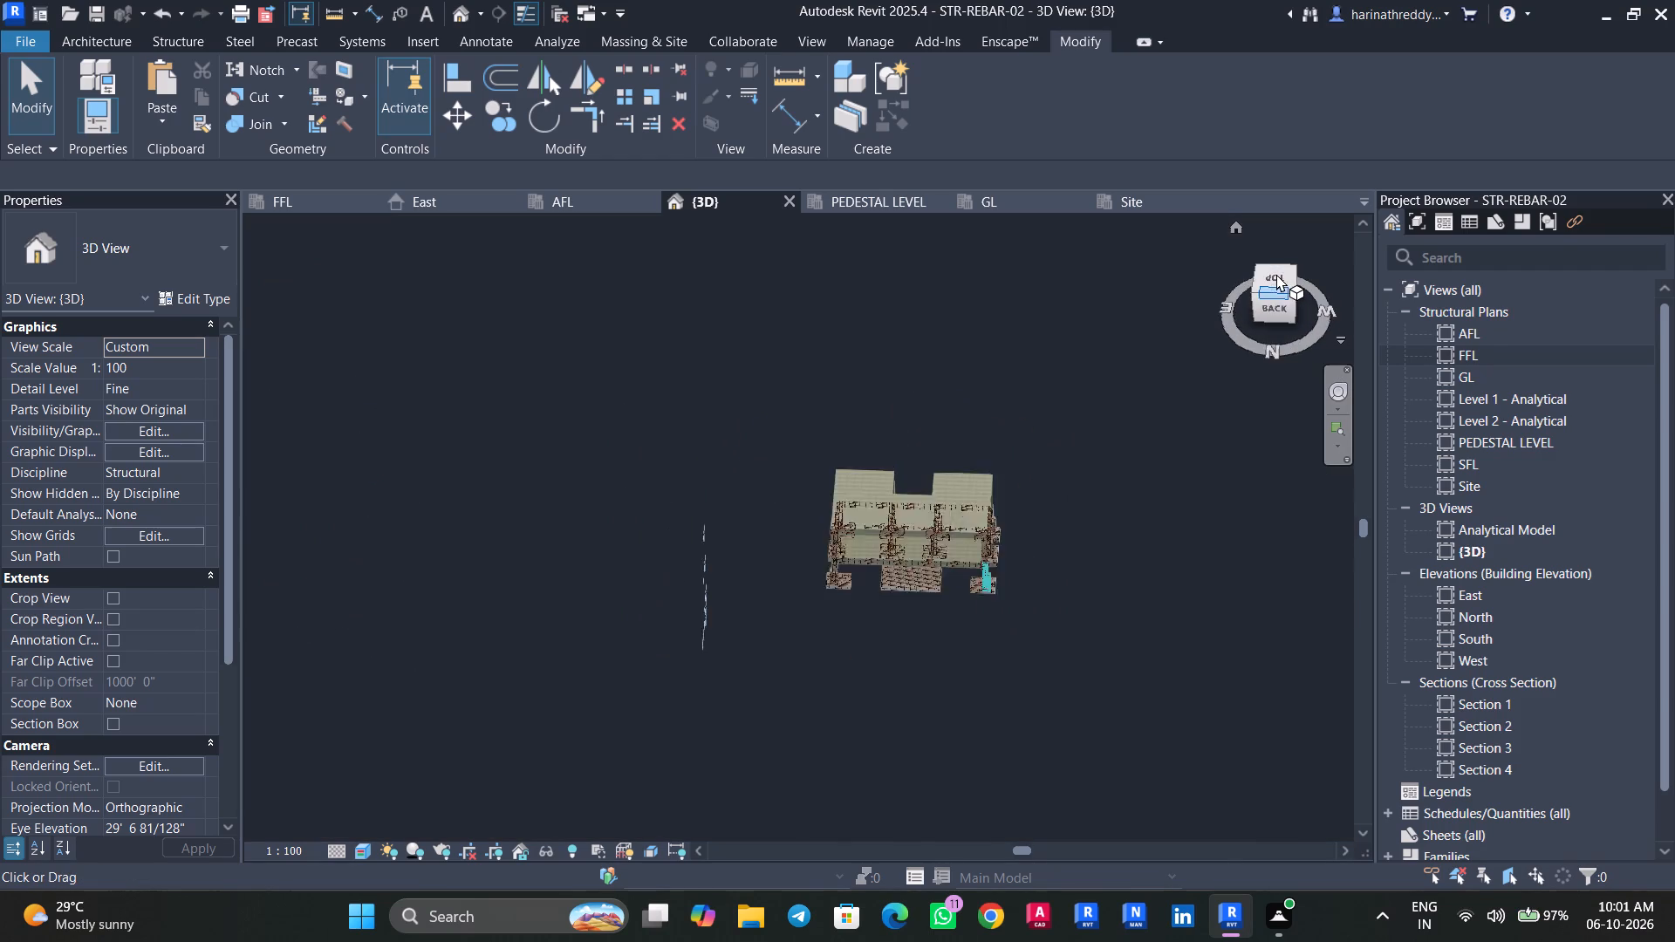
pyautogui.click(1274, 282)
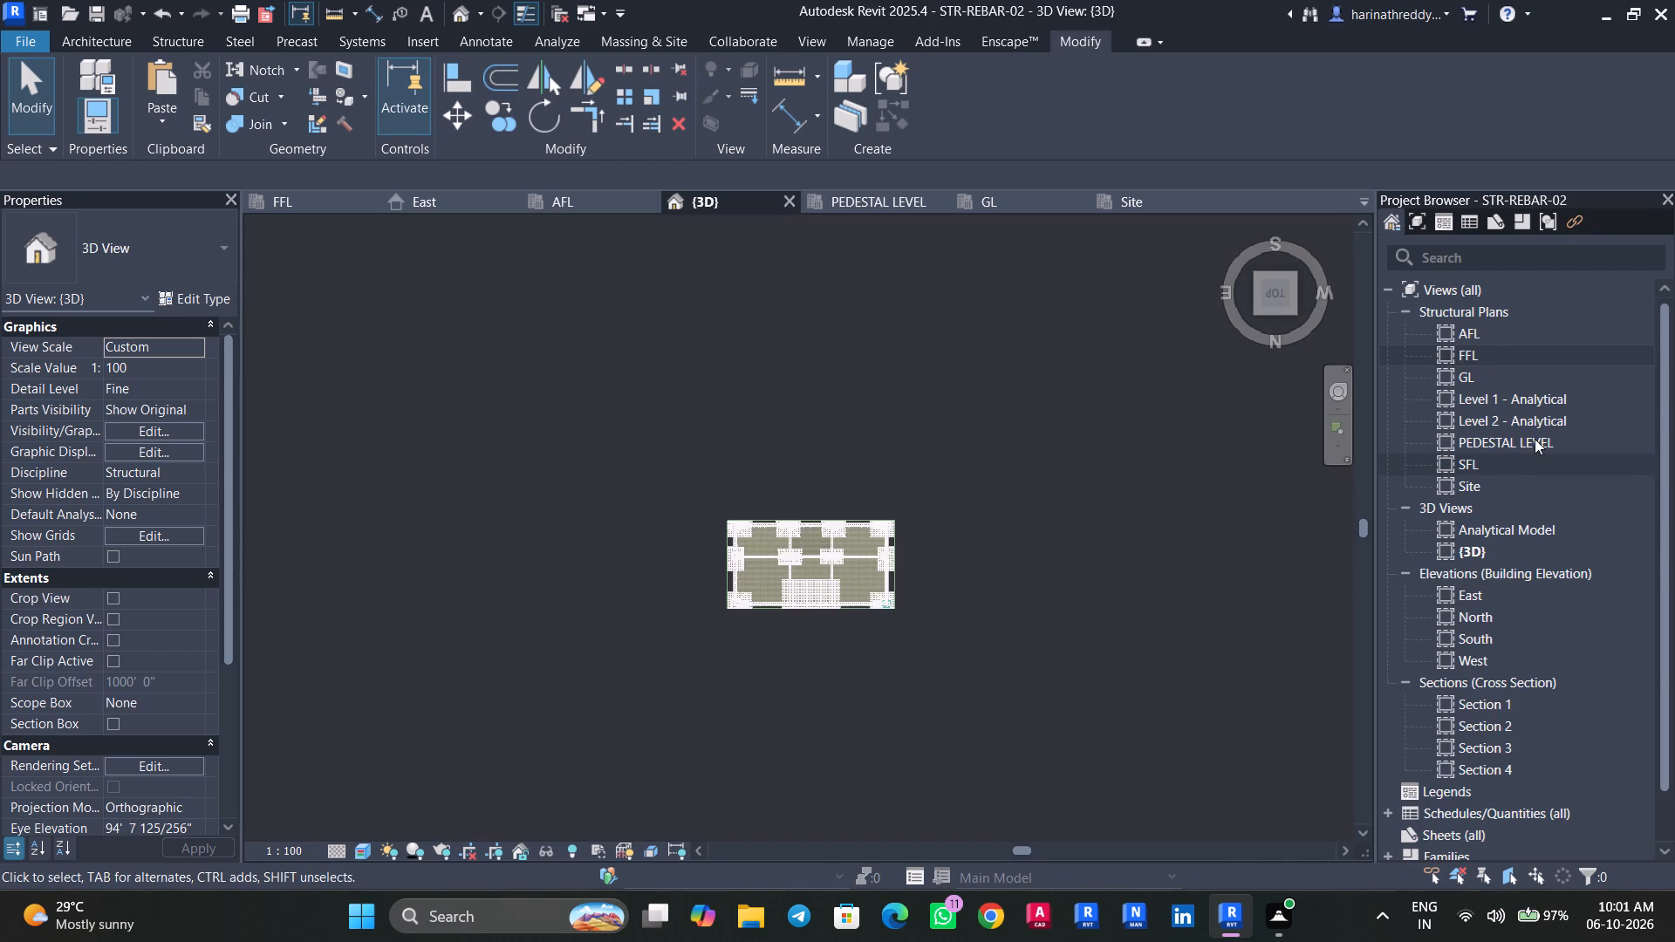
# In the FFL plan, edit the middle-bay 150MM SLAB boundary, moving its north edge to about 5' - 3" south of the northern grid line.
pyautogui.doubleClick(1480, 355)
pyautogui.scroll(-7, 1044, 665)
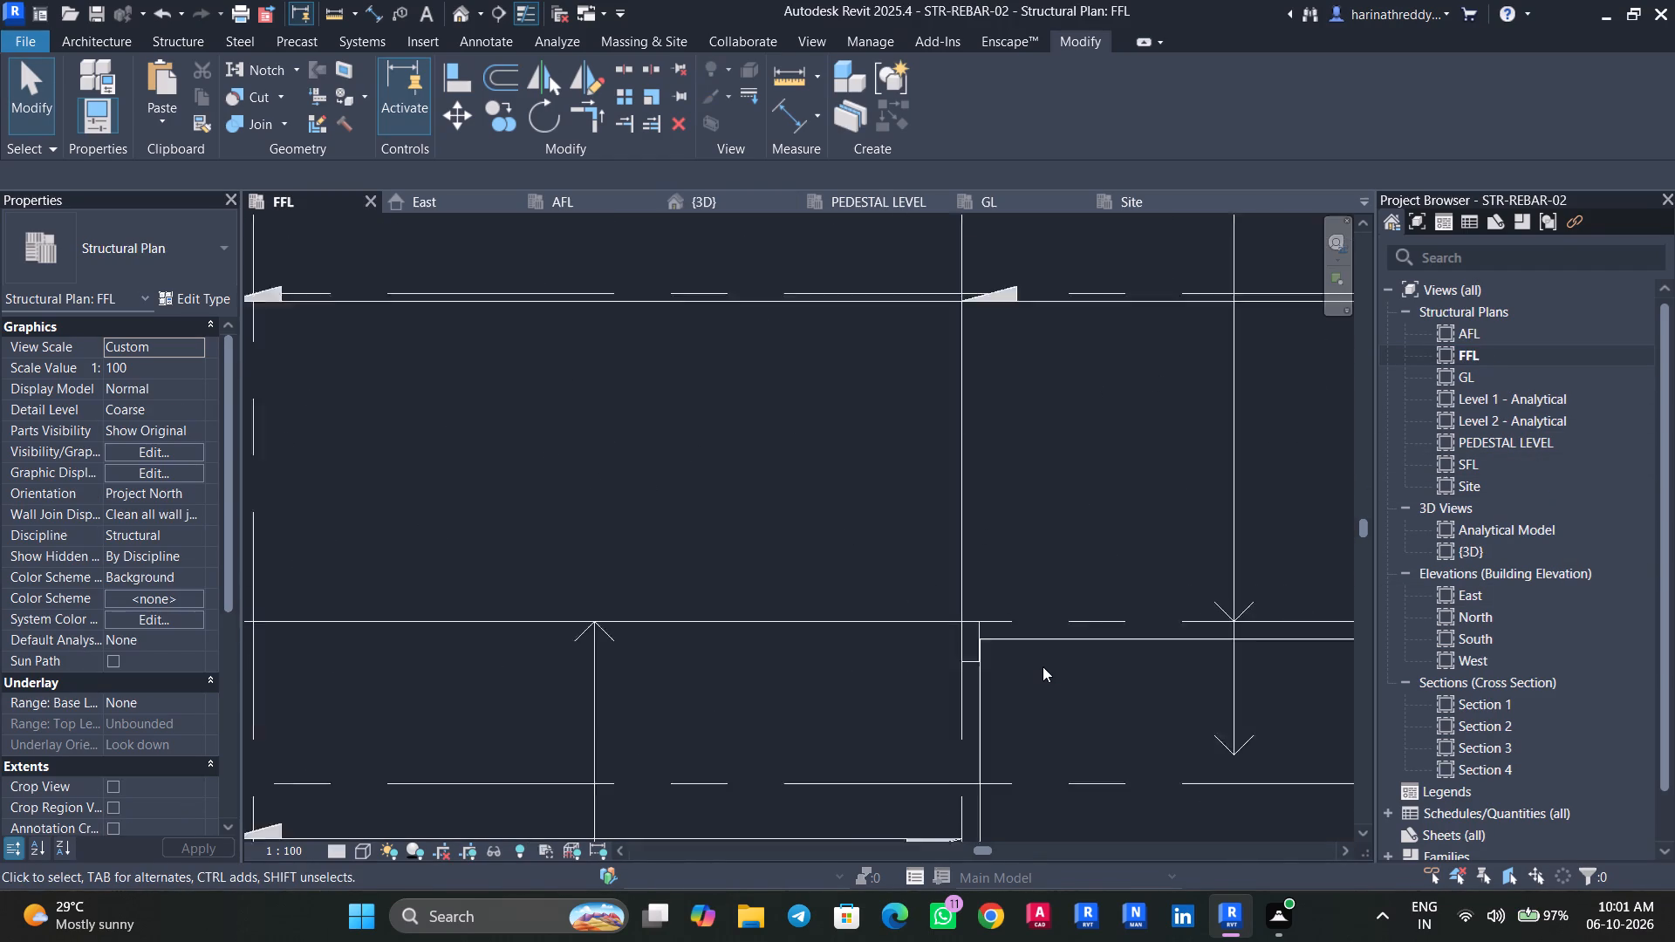
pyautogui.scroll(-4, 1043, 666)
pyautogui.scroll(1, 1043, 666)
pyautogui.scroll(-2, 1043, 666)
pyautogui.moveTo(1104, 738); pyautogui.dragTo(1007, 550, button='middle')
pyautogui.scroll(-2, 990, 665)
pyautogui.moveTo(990, 665); pyautogui.dragTo(989, 693, button='middle')
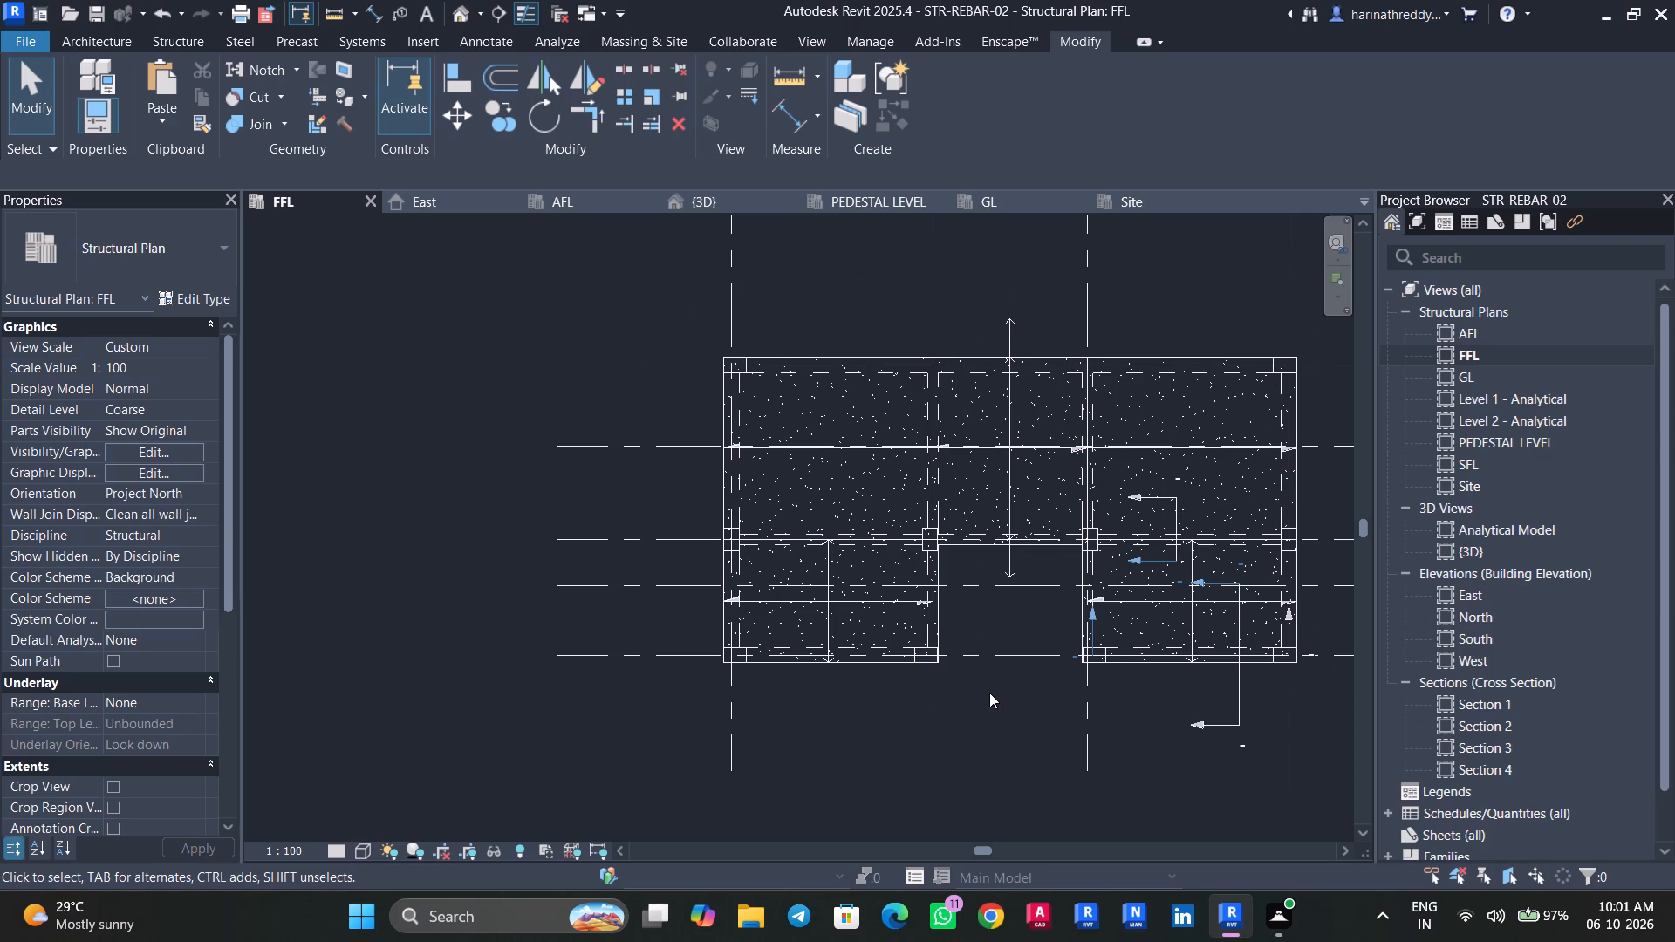
pyautogui.click(983, 406)
pyautogui.scroll(6, 983, 406)
pyautogui.moveTo(983, 406); pyautogui.dragTo(942, 474, button='middle')
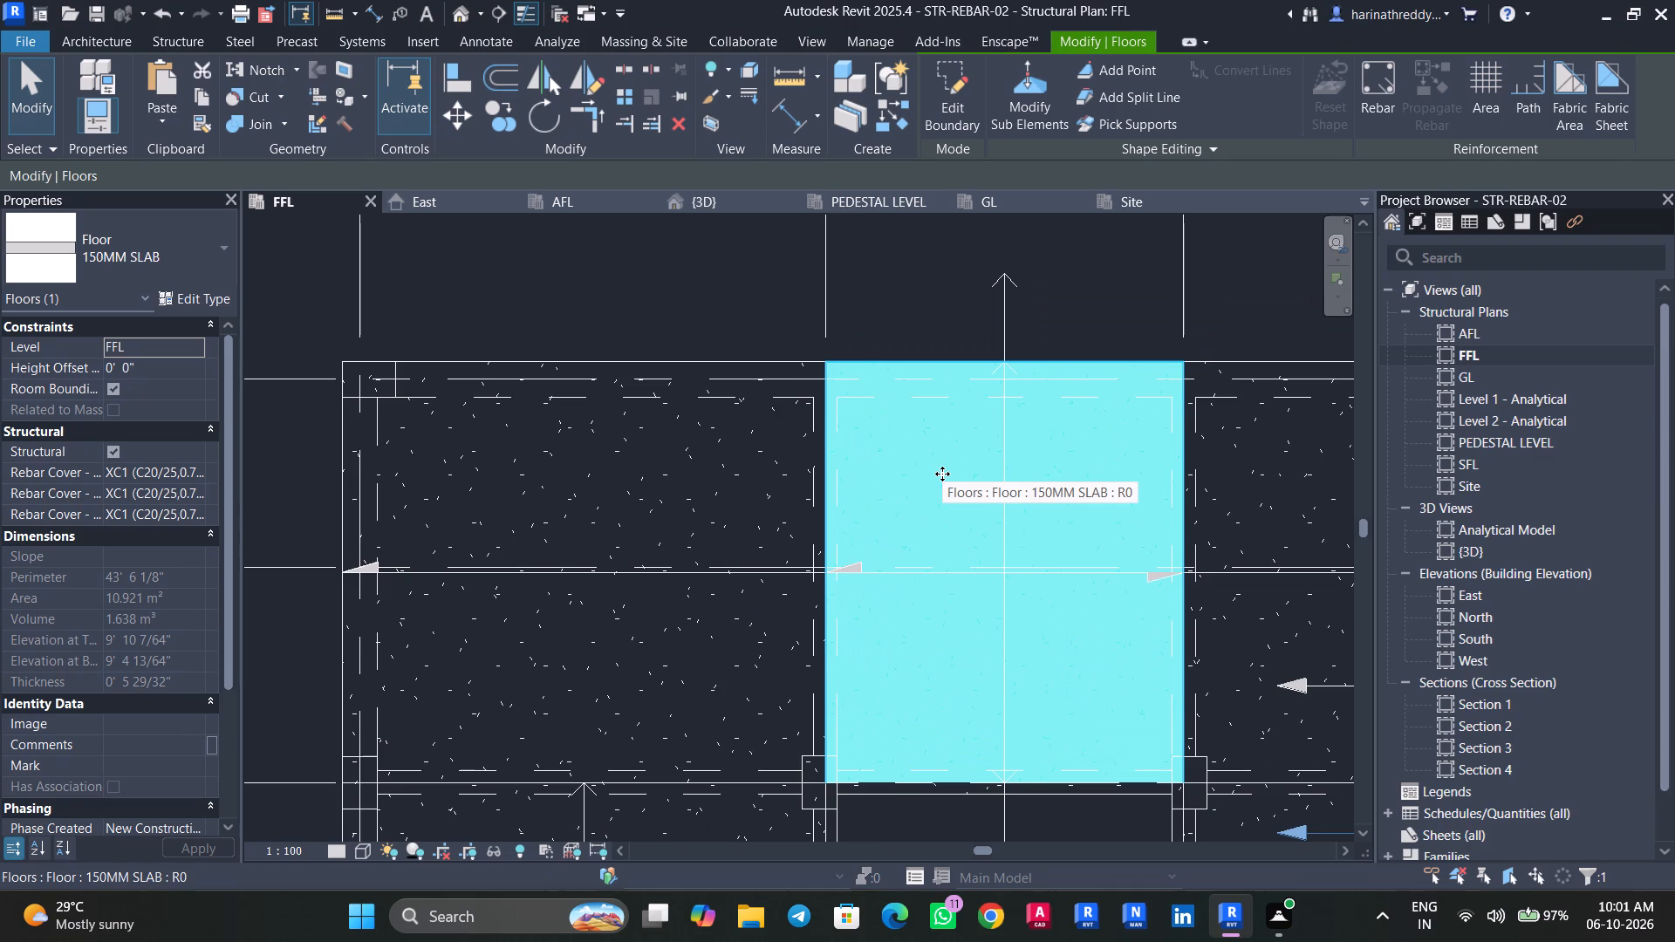
pyautogui.click(953, 128)
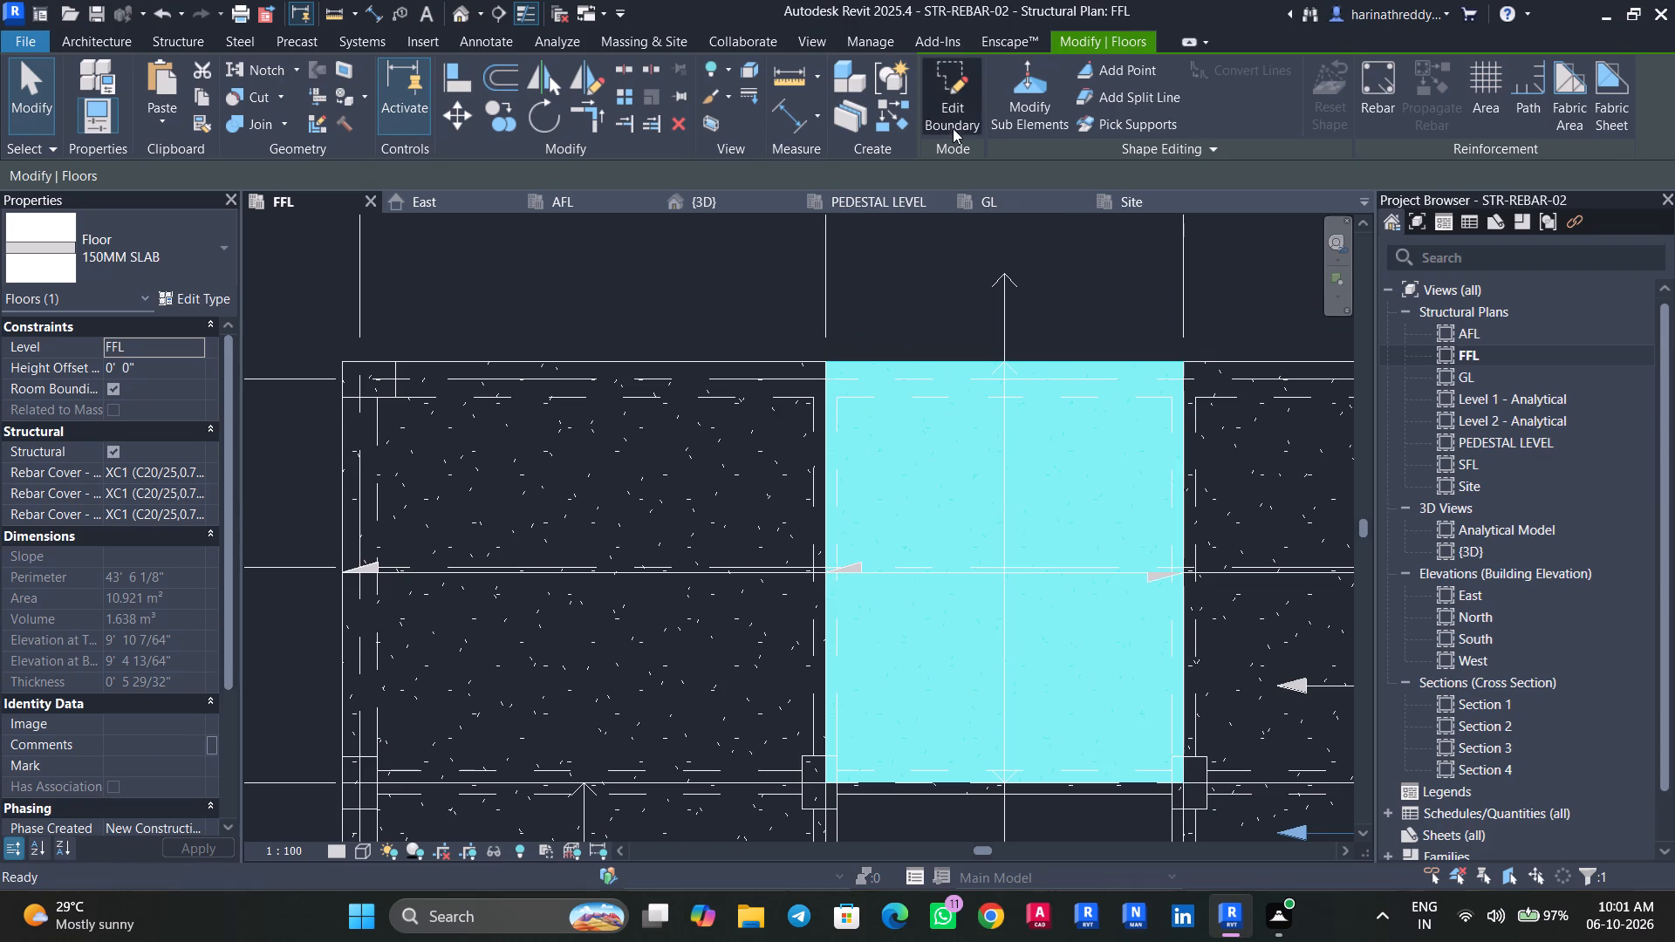
pyautogui.click(976, 363)
pyautogui.moveTo(943, 362); pyautogui.dragTo(954, 586)
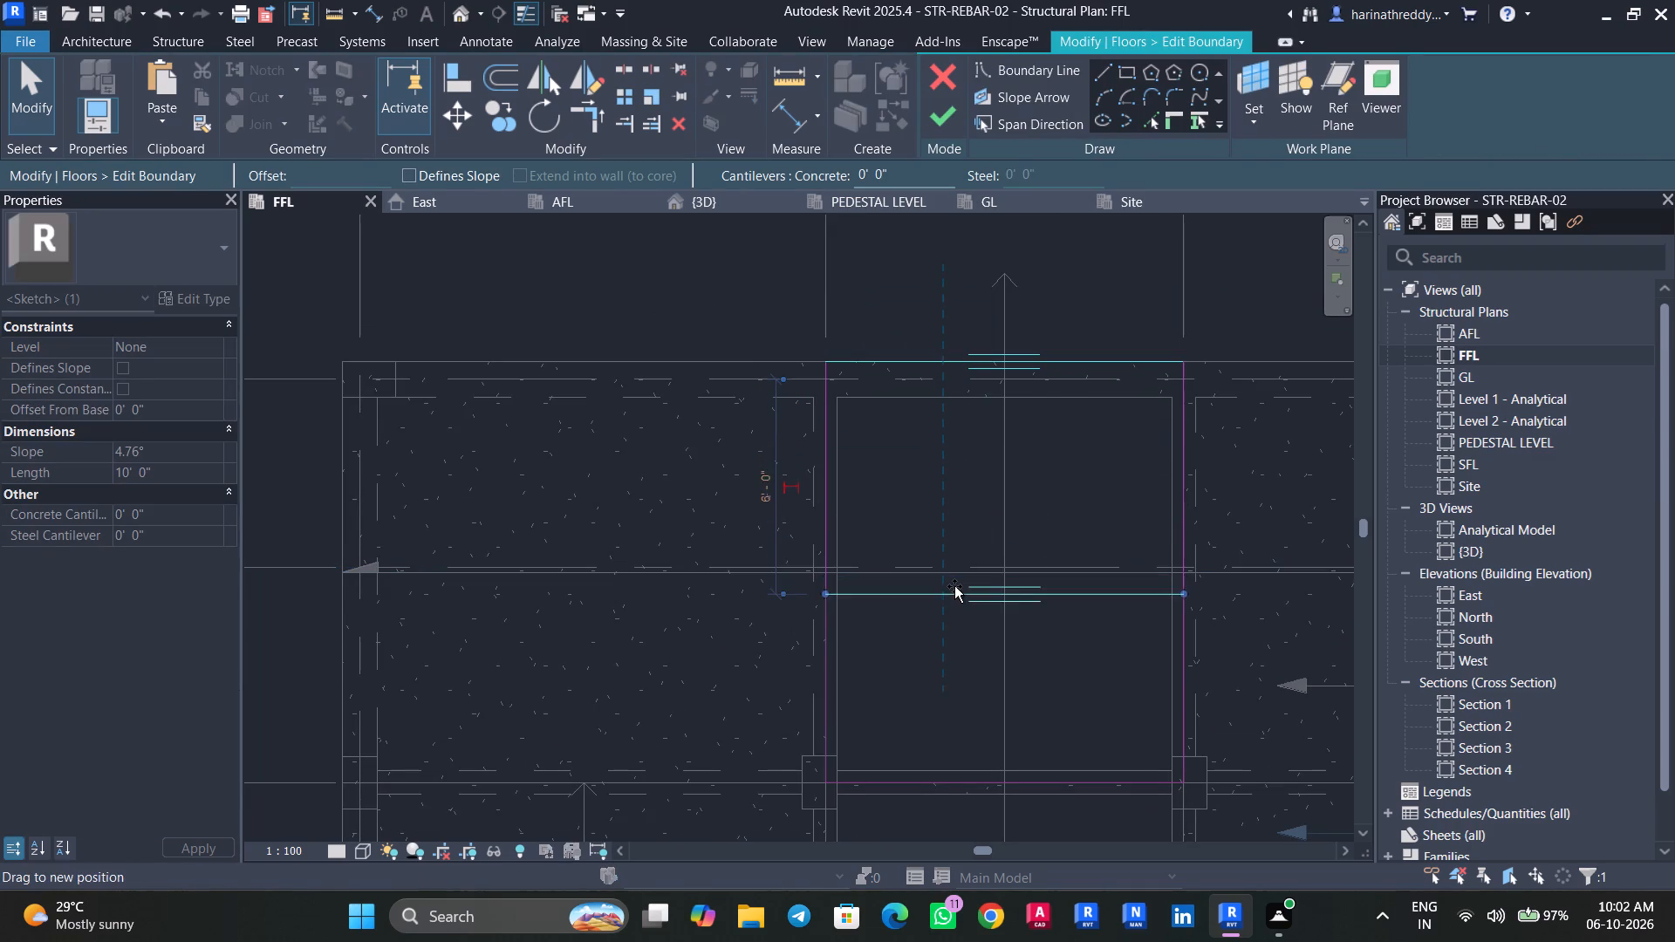
pyautogui.moveTo(954, 586); pyautogui.dragTo(954, 575)
pyautogui.scroll(3, 940, 597)
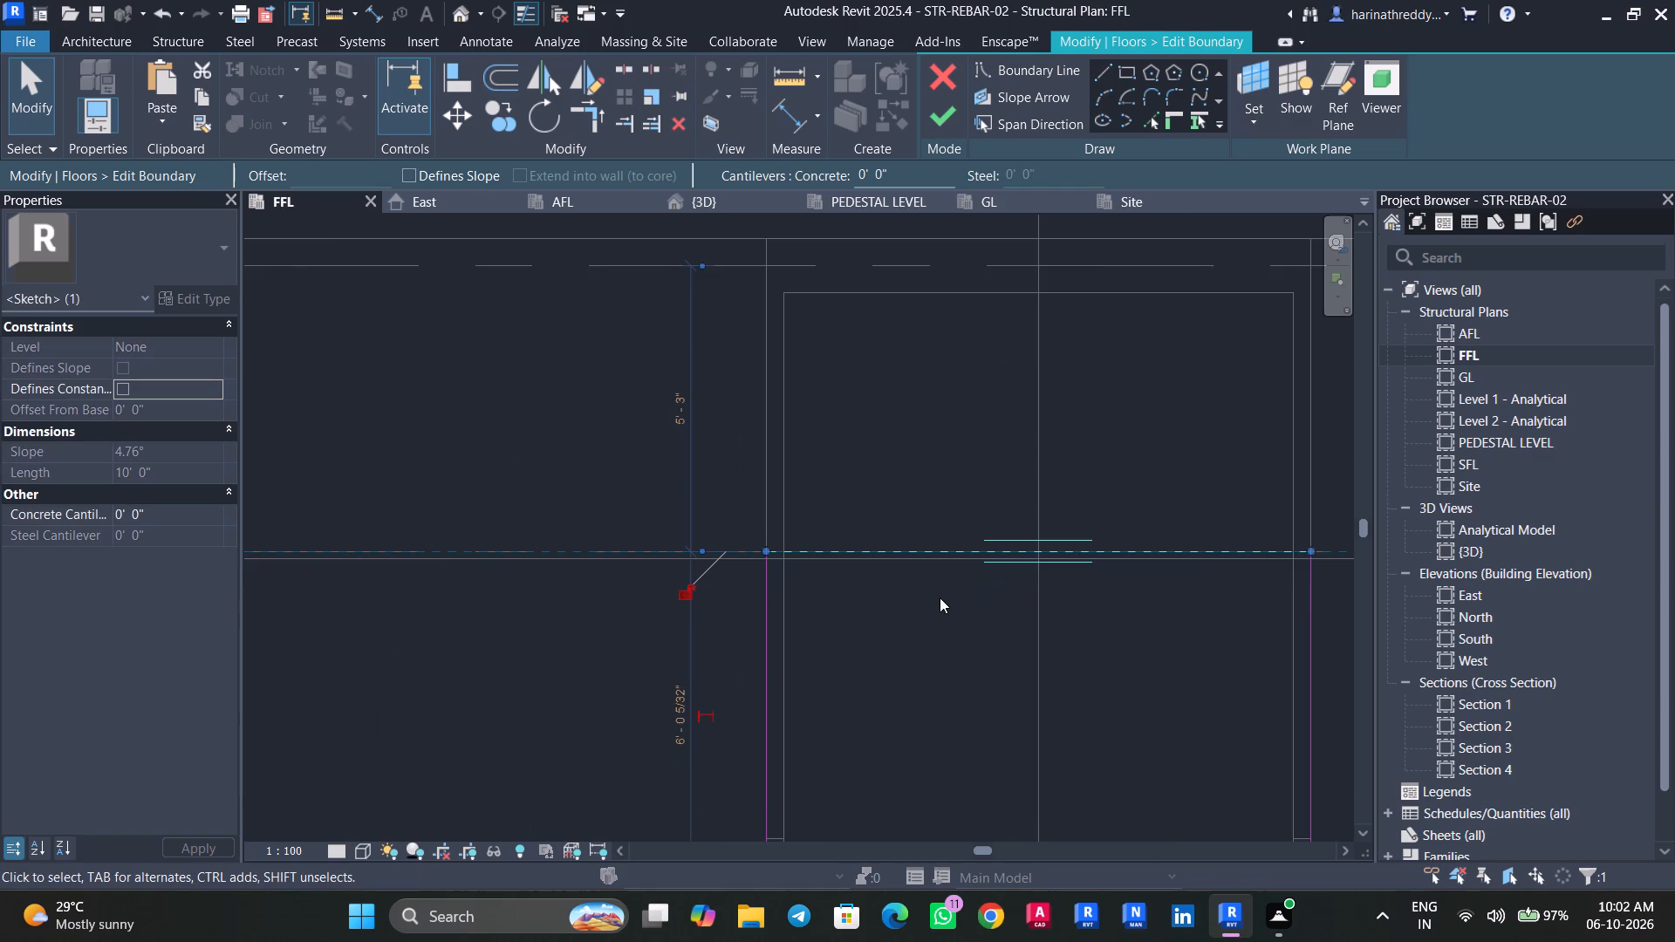
pyautogui.click(947, 127)
# Examine the edited middle-bay slab and the stair-bay opening in 3D from several sides.
pyautogui.click(463, 17)
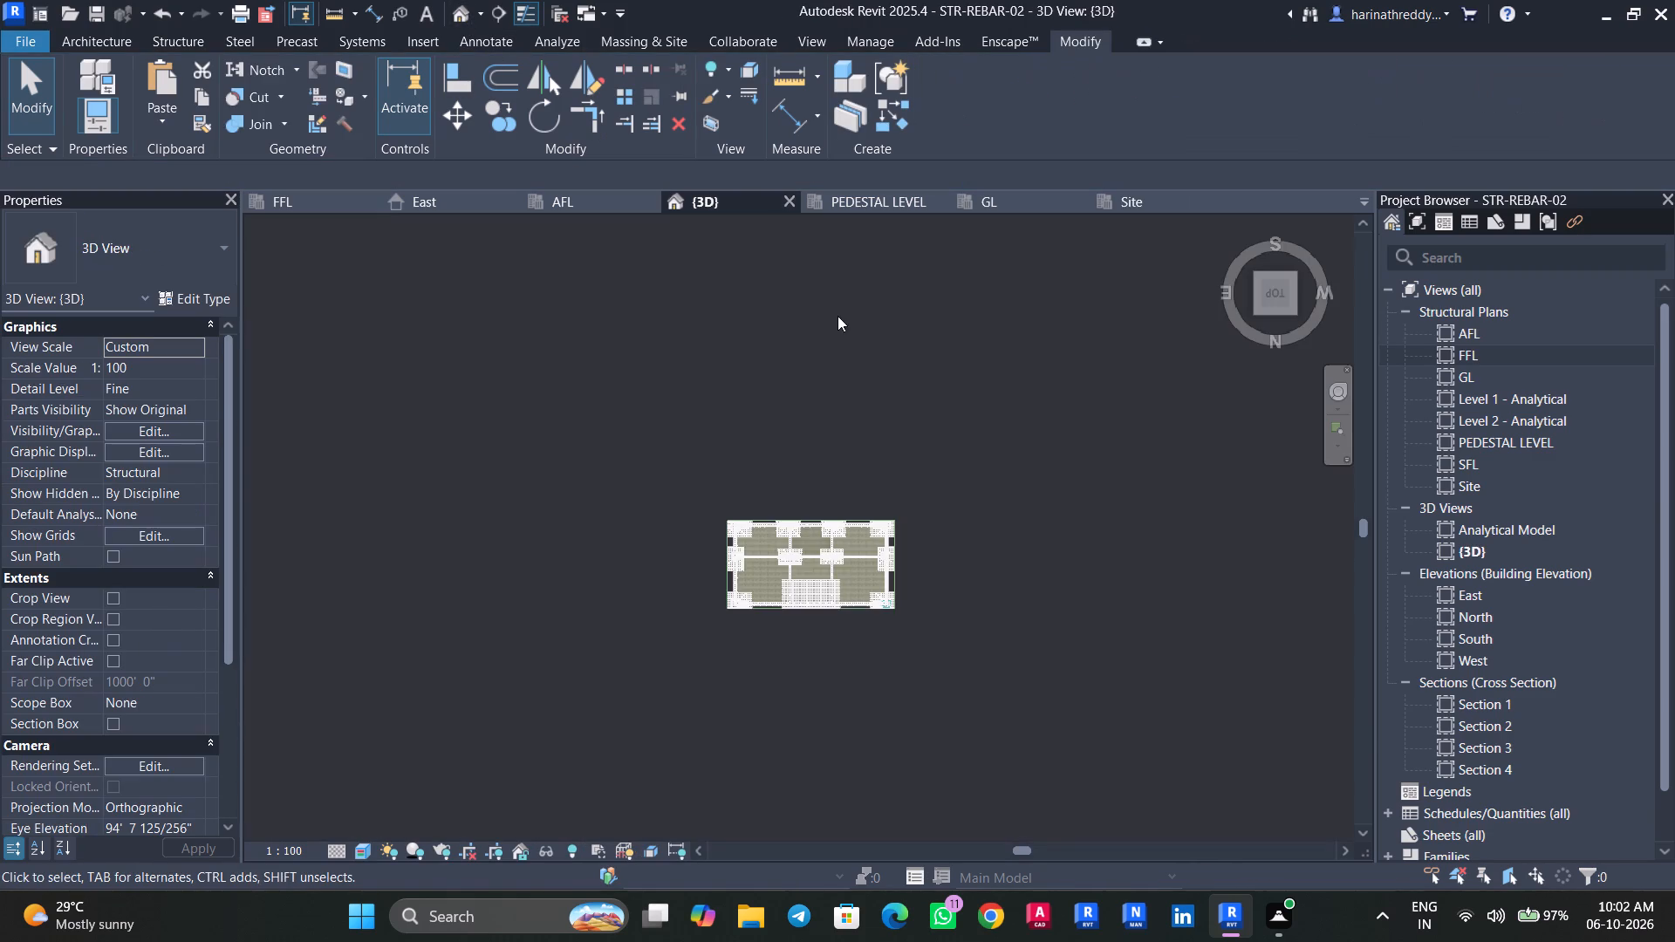
pyautogui.keyDown('shift'); pyautogui.moveTo(1019, 545); pyautogui.dragTo(630, 232, button='middle'); pyautogui.keyUp('shift')
pyautogui.scroll(3, 832, 513)
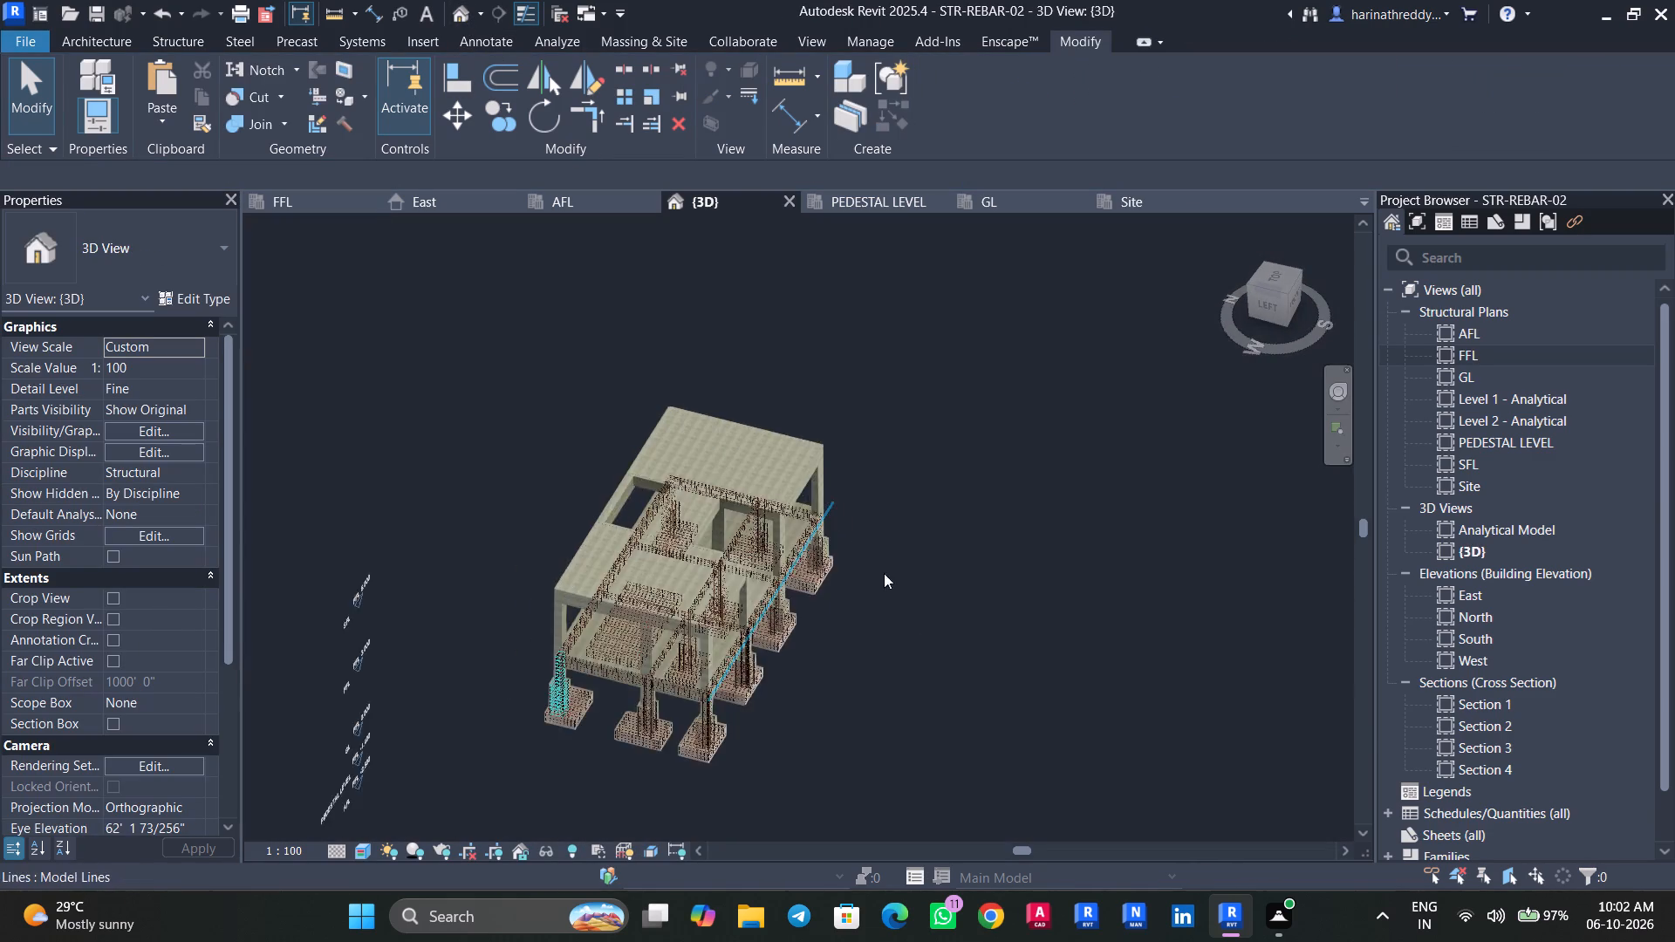
pyautogui.scroll(5, 884, 573)
pyautogui.moveTo(907, 658); pyautogui.dragTo(715, 599, button='middle')
pyautogui.press('Escape')
pyautogui.press('Escape')
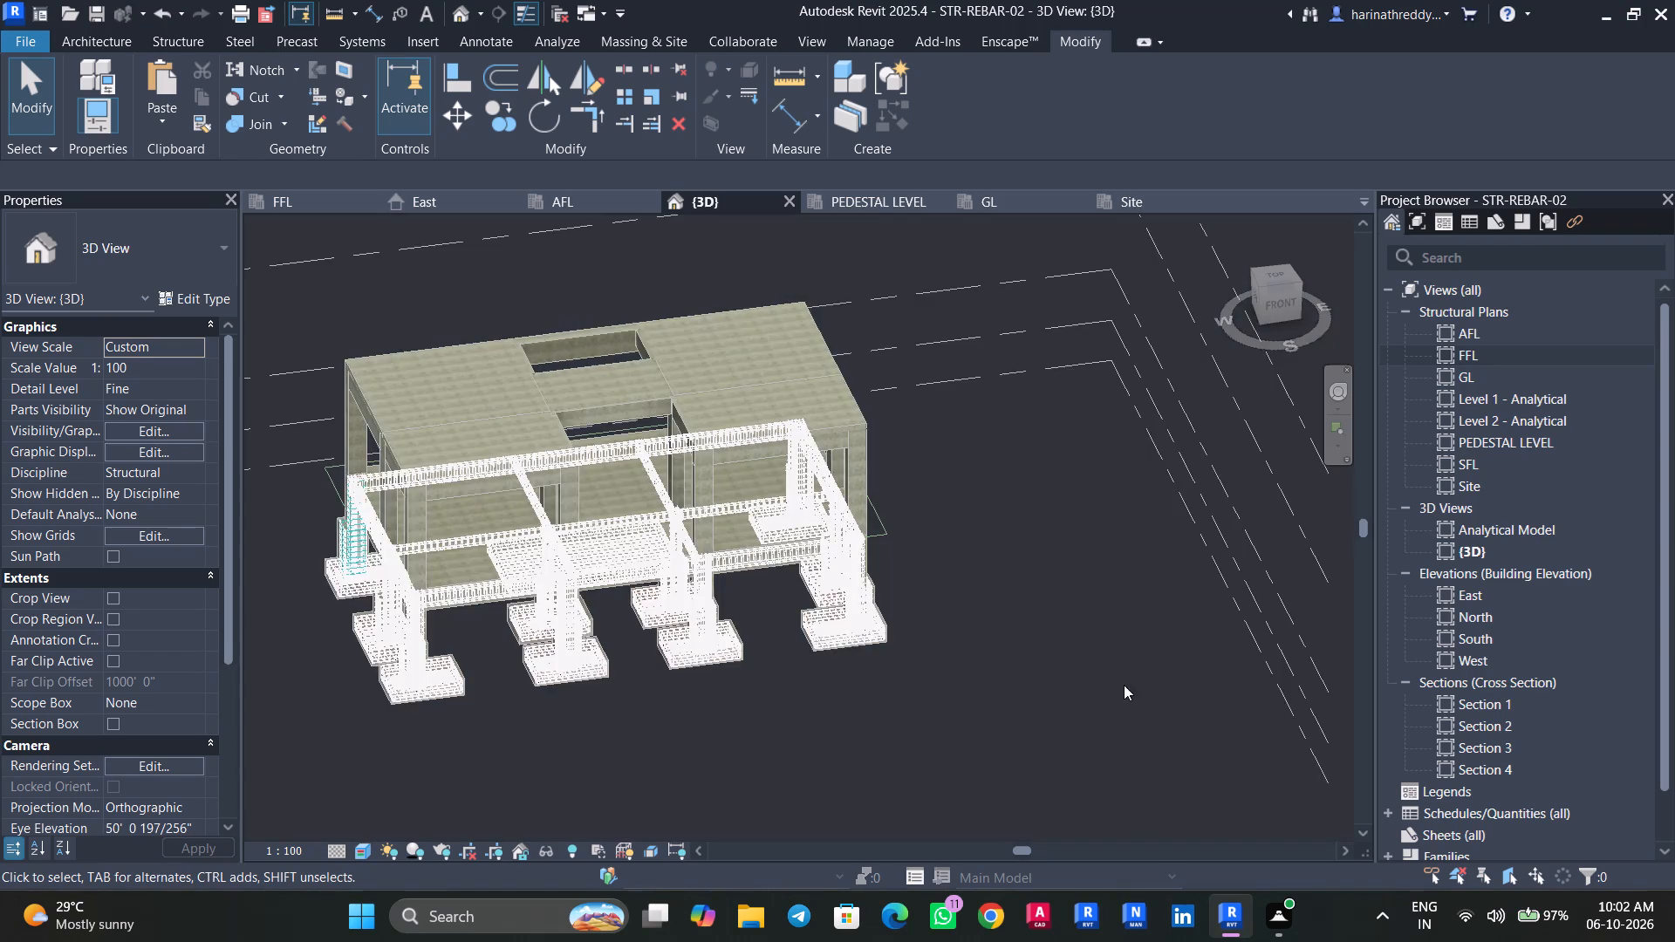
pyautogui.keyDown('shift'); pyautogui.moveTo(1119, 679); pyautogui.dragTo(866, 827, button='middle'); pyautogui.keyUp('shift')
pyautogui.scroll(1, 1000, 772)
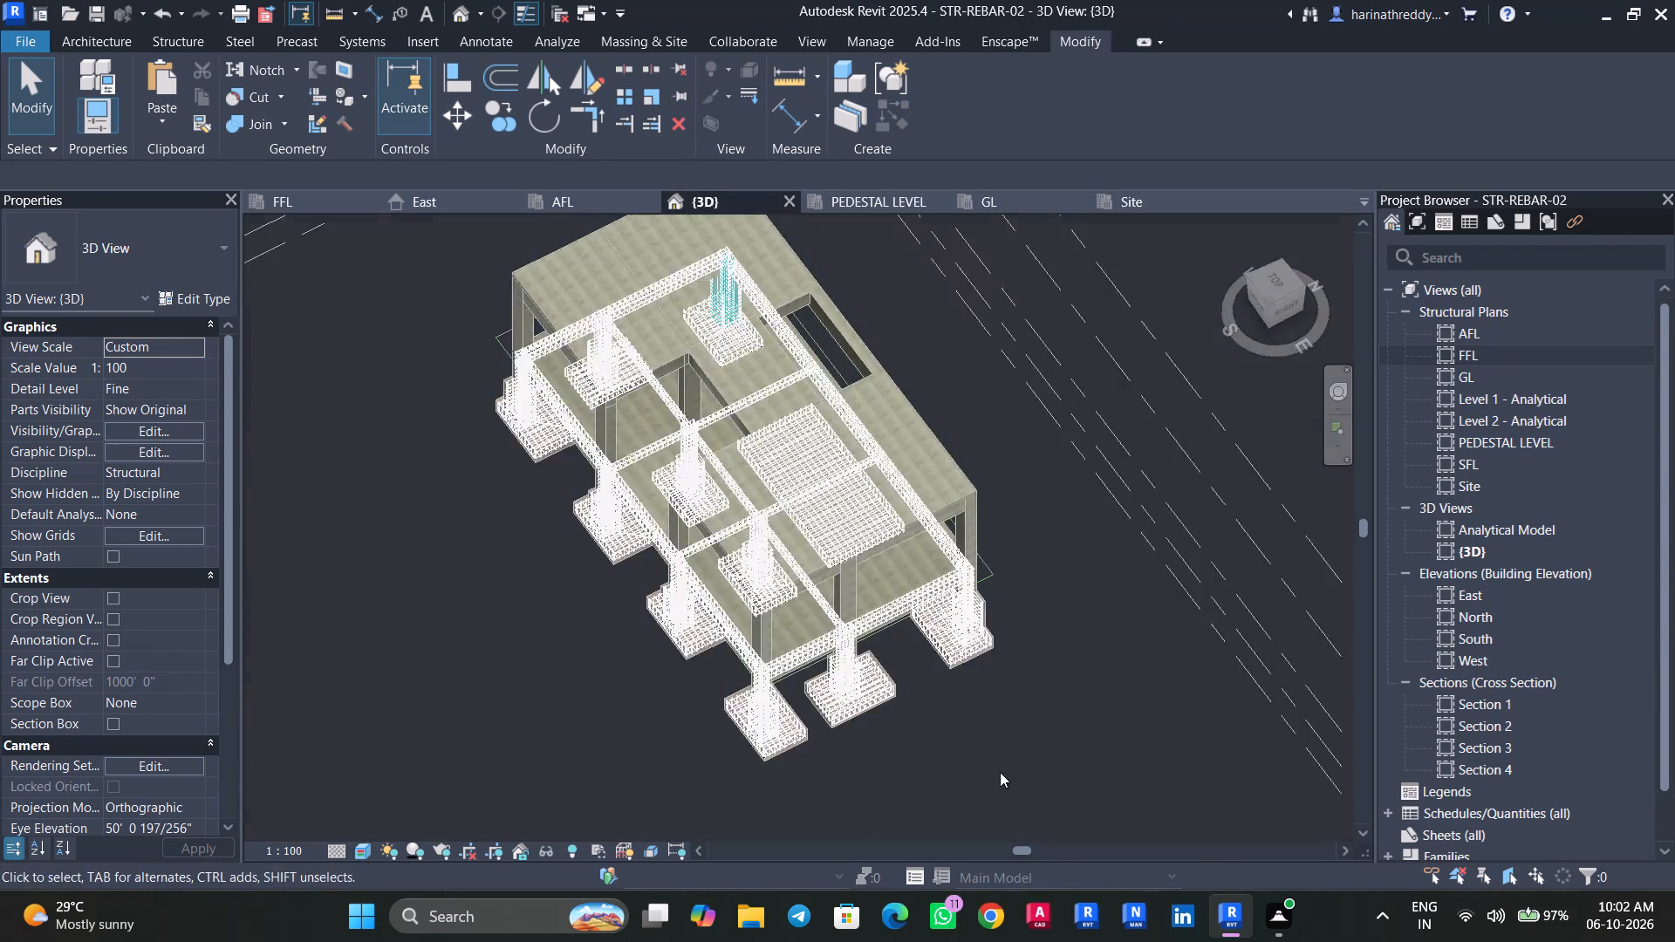
# Examine the middle-bay slab and the stair opening in 3D from the front, above and the side.
pyautogui.keyDown('shift'); pyautogui.moveTo(1000, 772); pyautogui.dragTo(1398, 671, button='middle'); pyautogui.keyUp('shift')
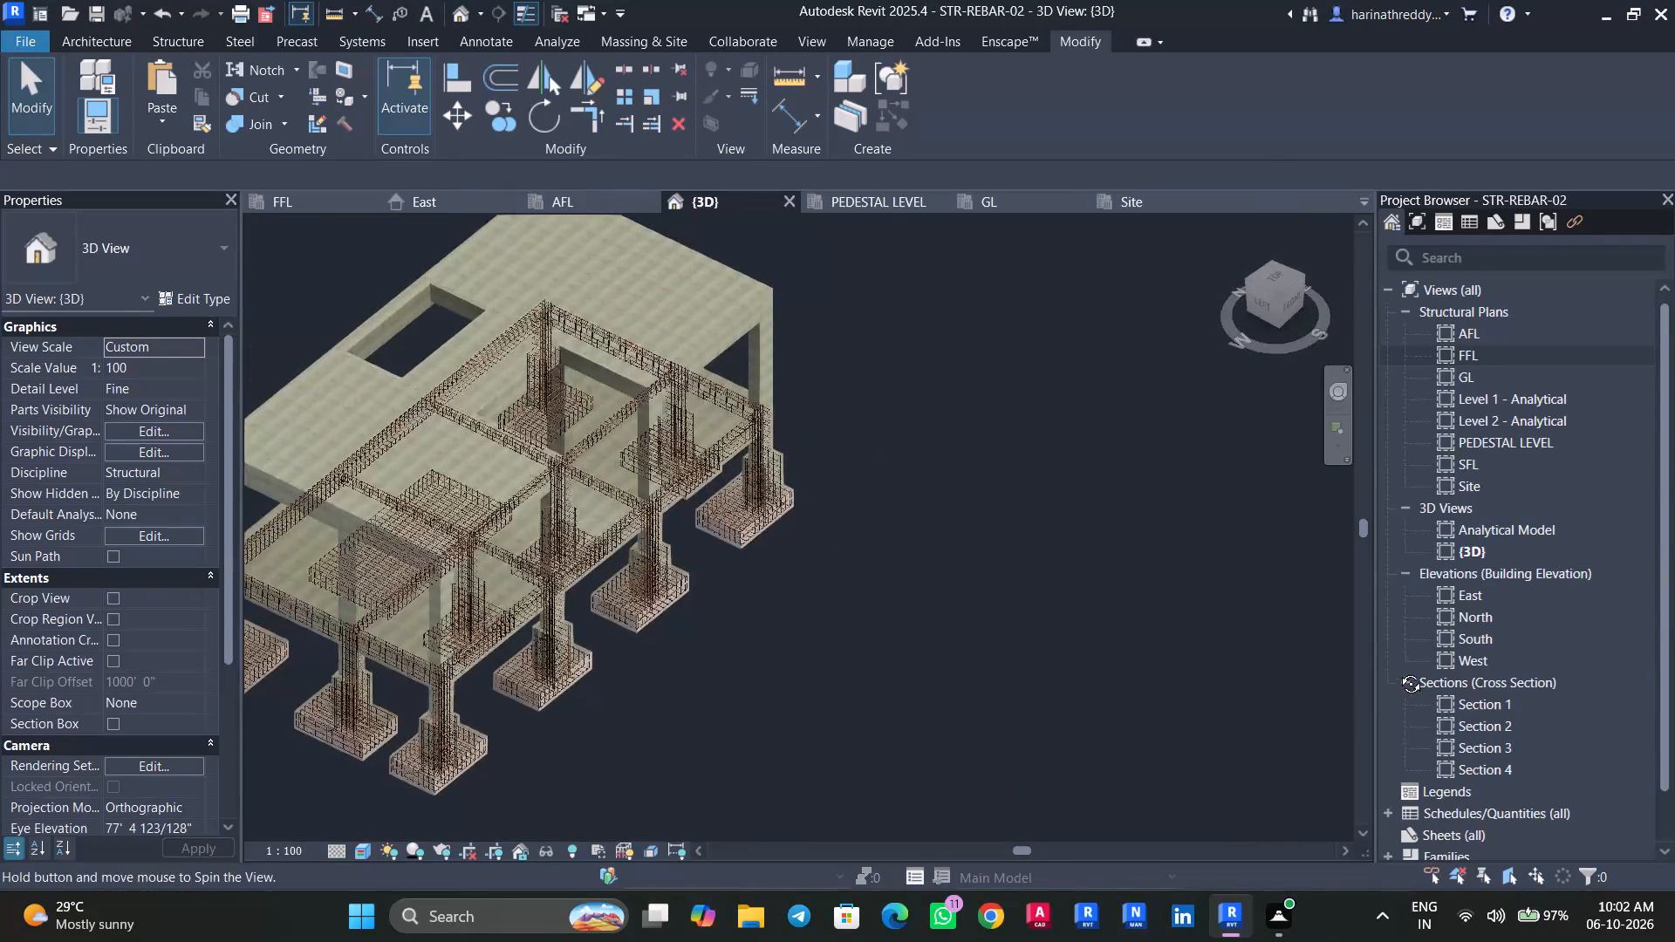
pyautogui.keyDown('shift'); pyautogui.moveTo(1398, 671); pyautogui.dragTo(1202, 672, button='middle'); pyautogui.keyUp('shift')
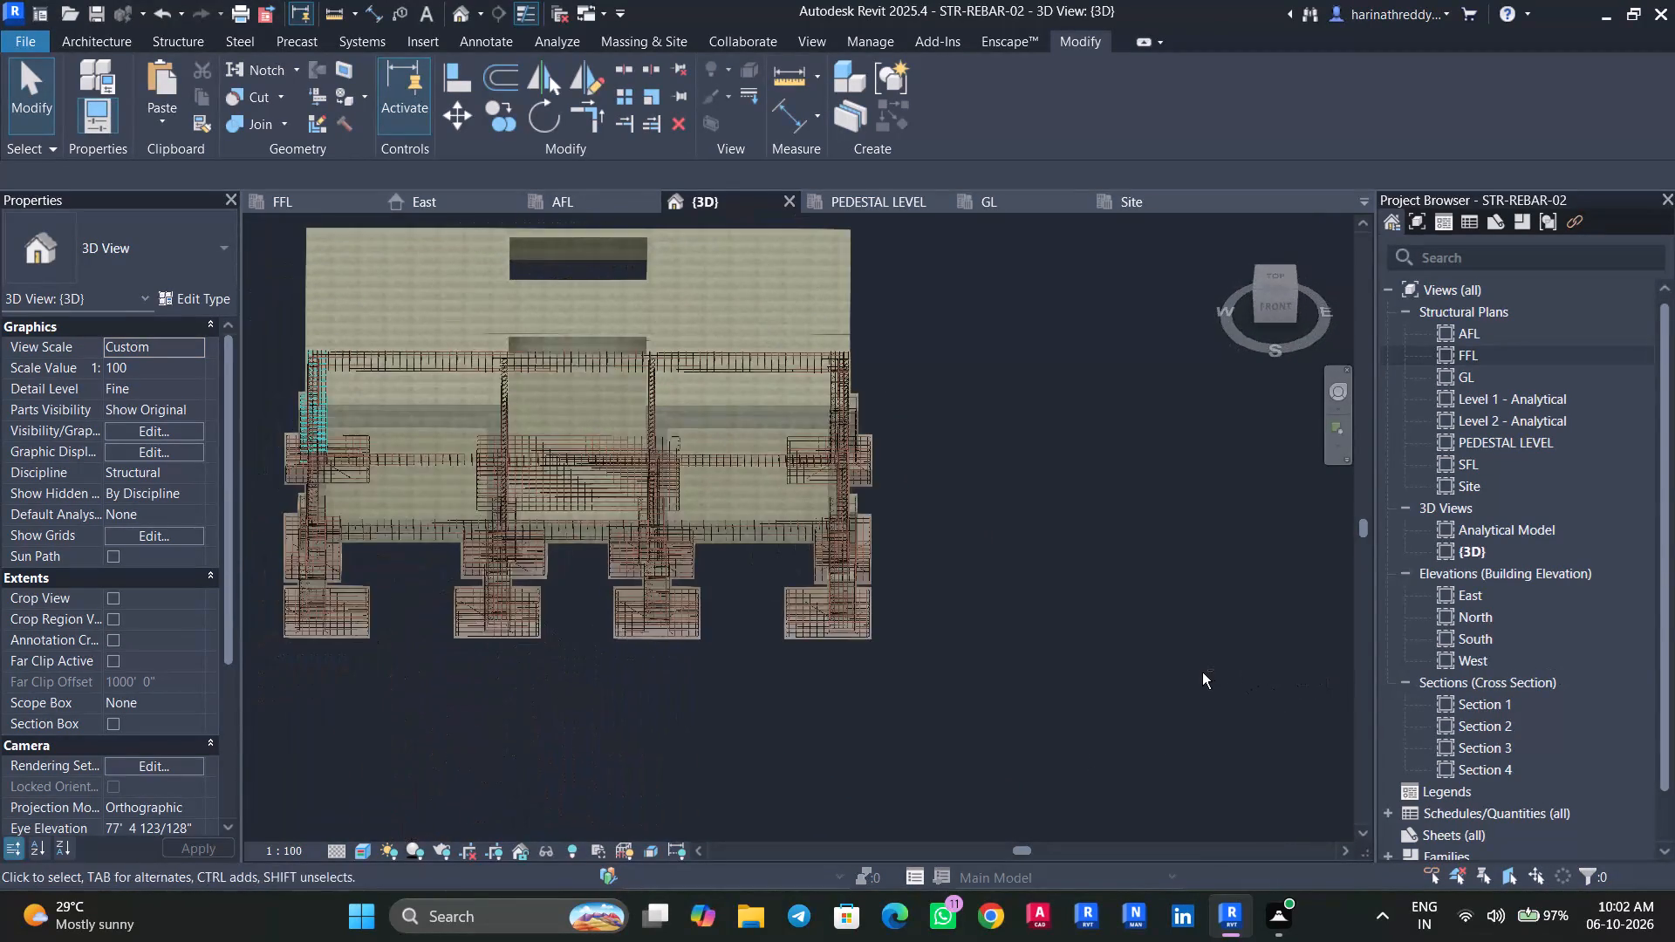
pyautogui.click(562, 295)
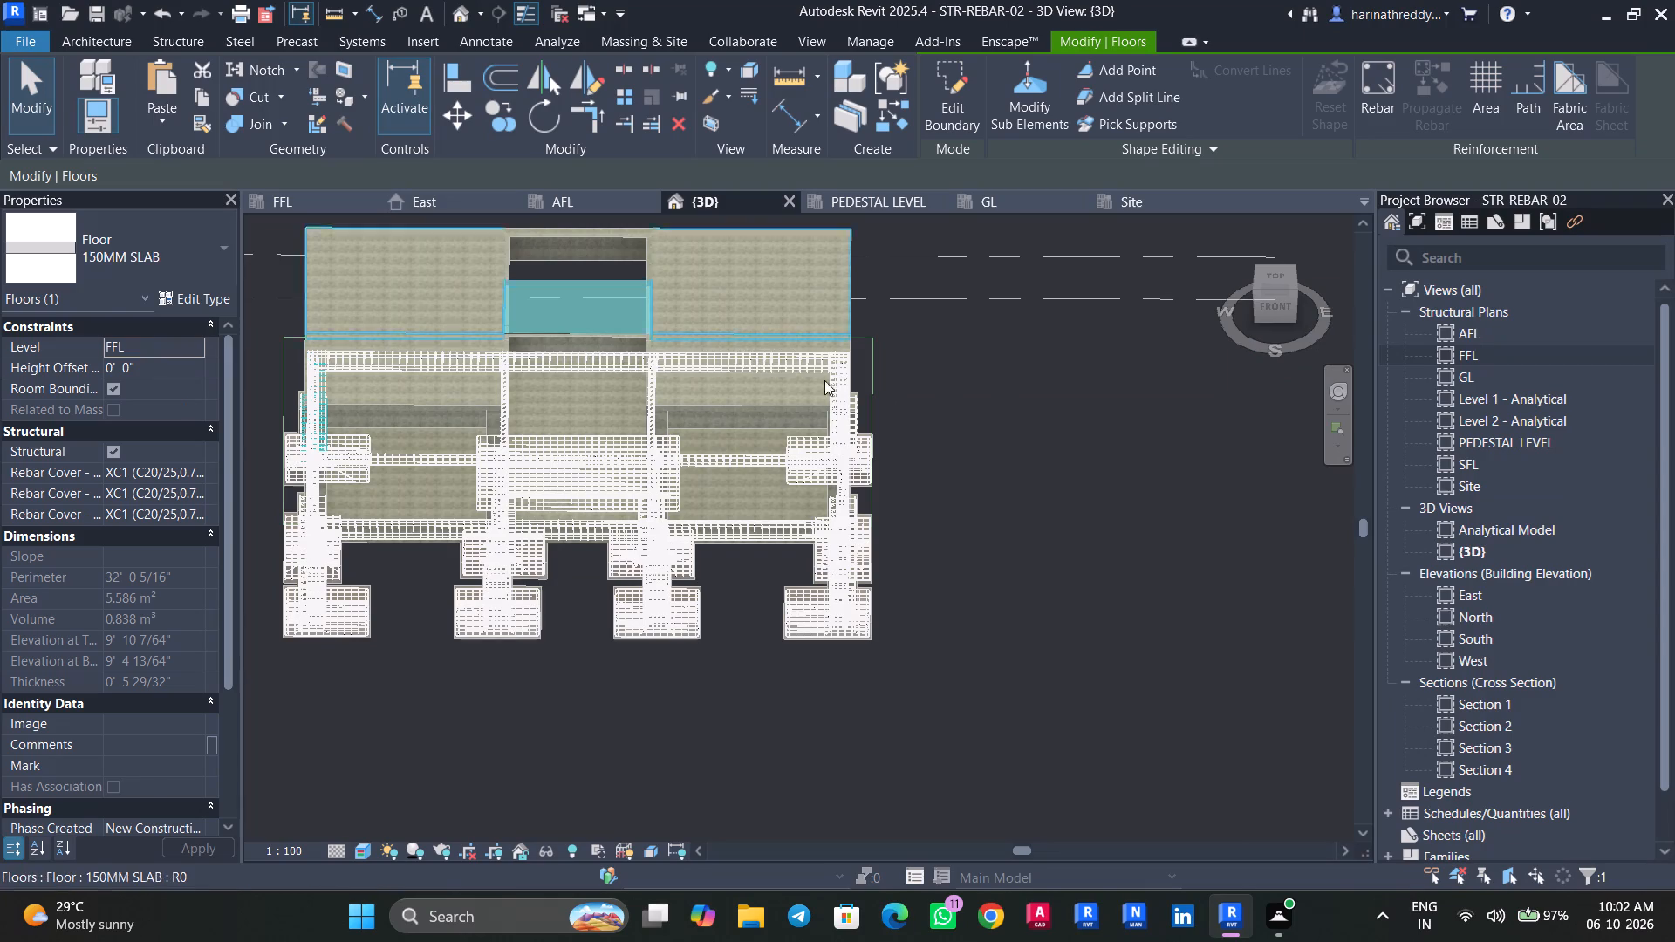
pyautogui.keyDown('shift'); pyautogui.moveTo(1040, 544); pyautogui.dragTo(1088, 753, button='middle'); pyautogui.keyUp('shift')
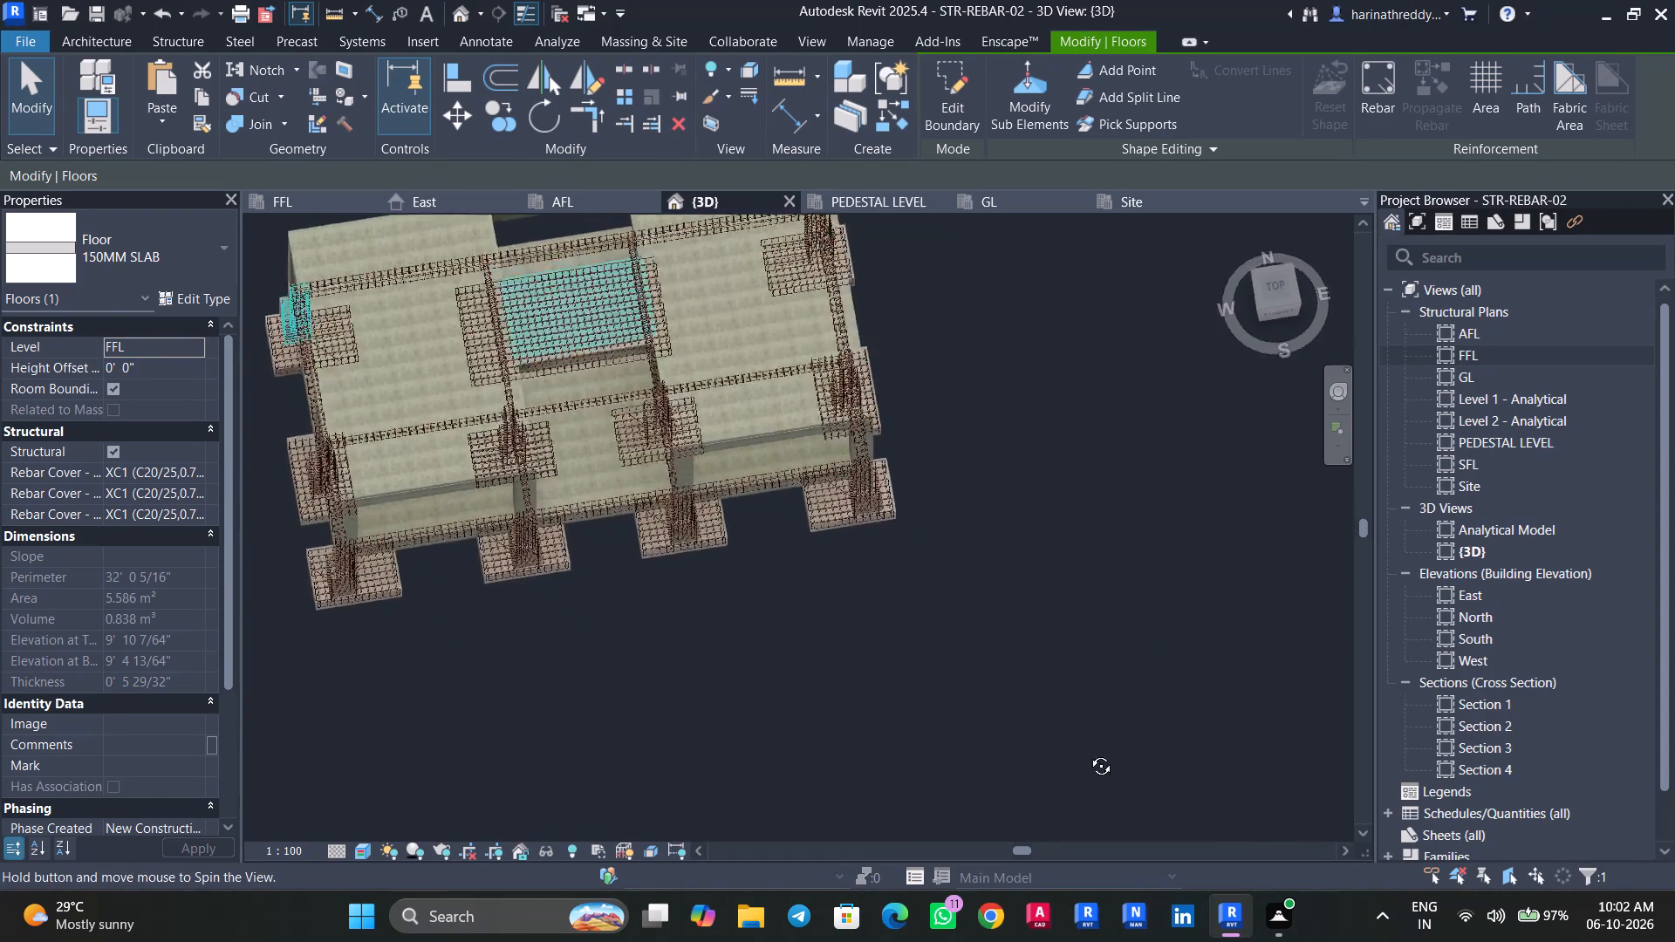
pyautogui.keyDown('shift'); pyautogui.moveTo(1088, 753); pyautogui.dragTo(906, 455, button='middle'); pyautogui.keyUp('shift')
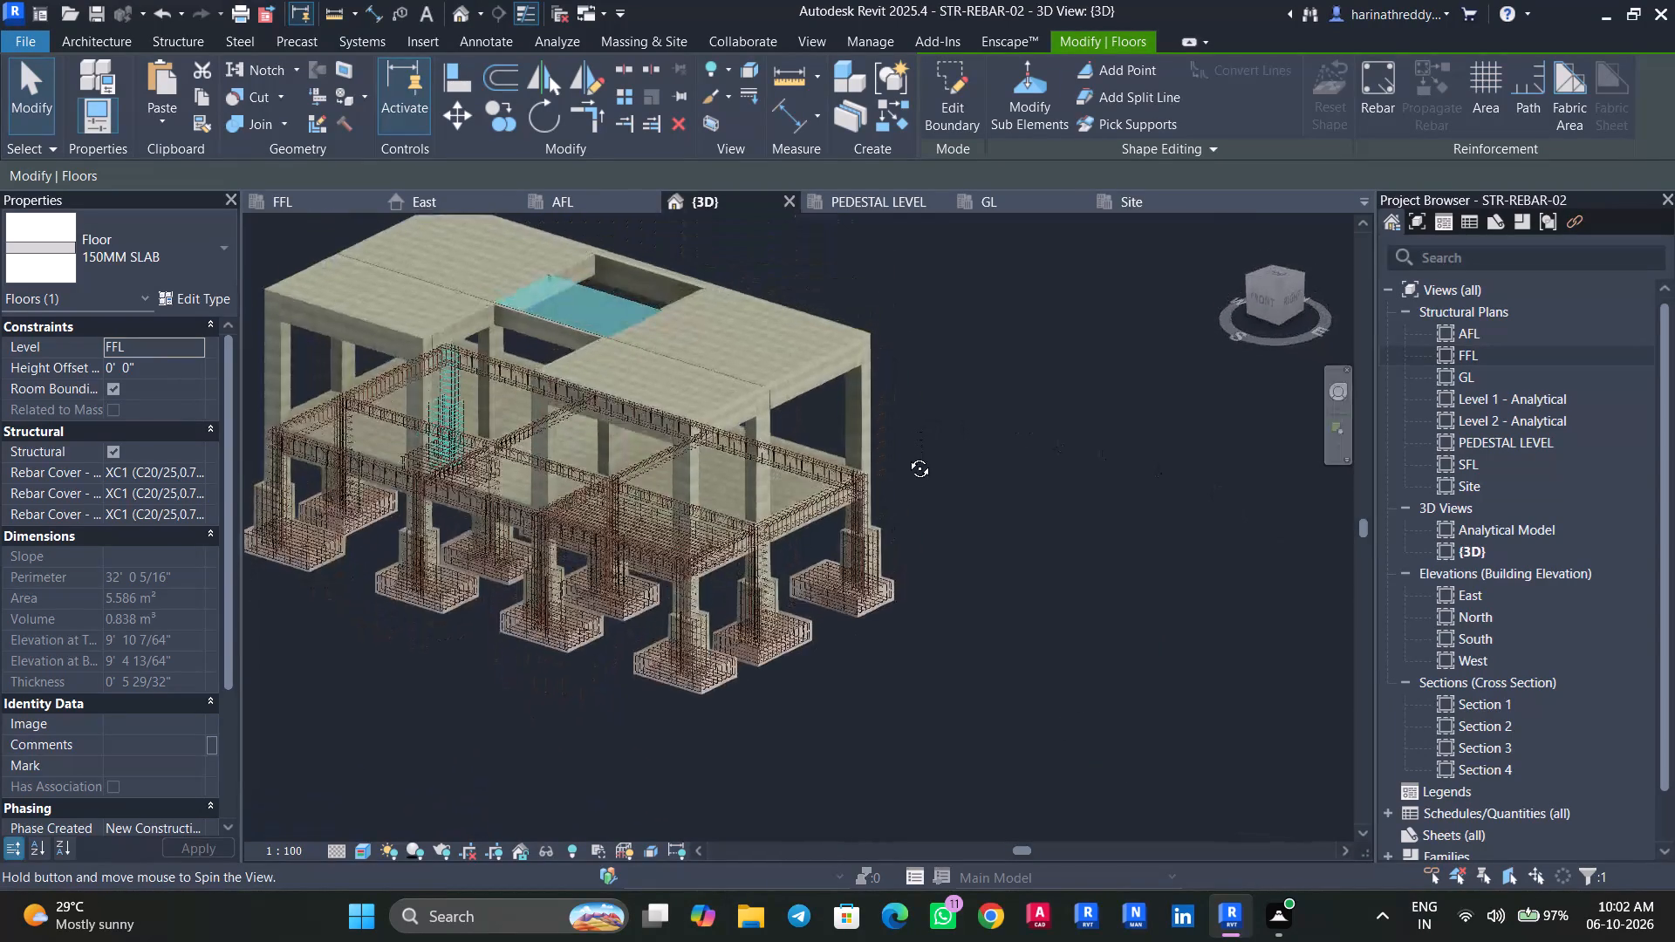
pyautogui.keyDown('shift'); pyautogui.moveTo(906, 455); pyautogui.dragTo(869, 484, button='middle'); pyautogui.keyUp('shift')
pyautogui.keyDown('shift'); pyautogui.moveTo(907, 477); pyautogui.dragTo(971, 464, button='middle'); pyautogui.keyUp('shift')
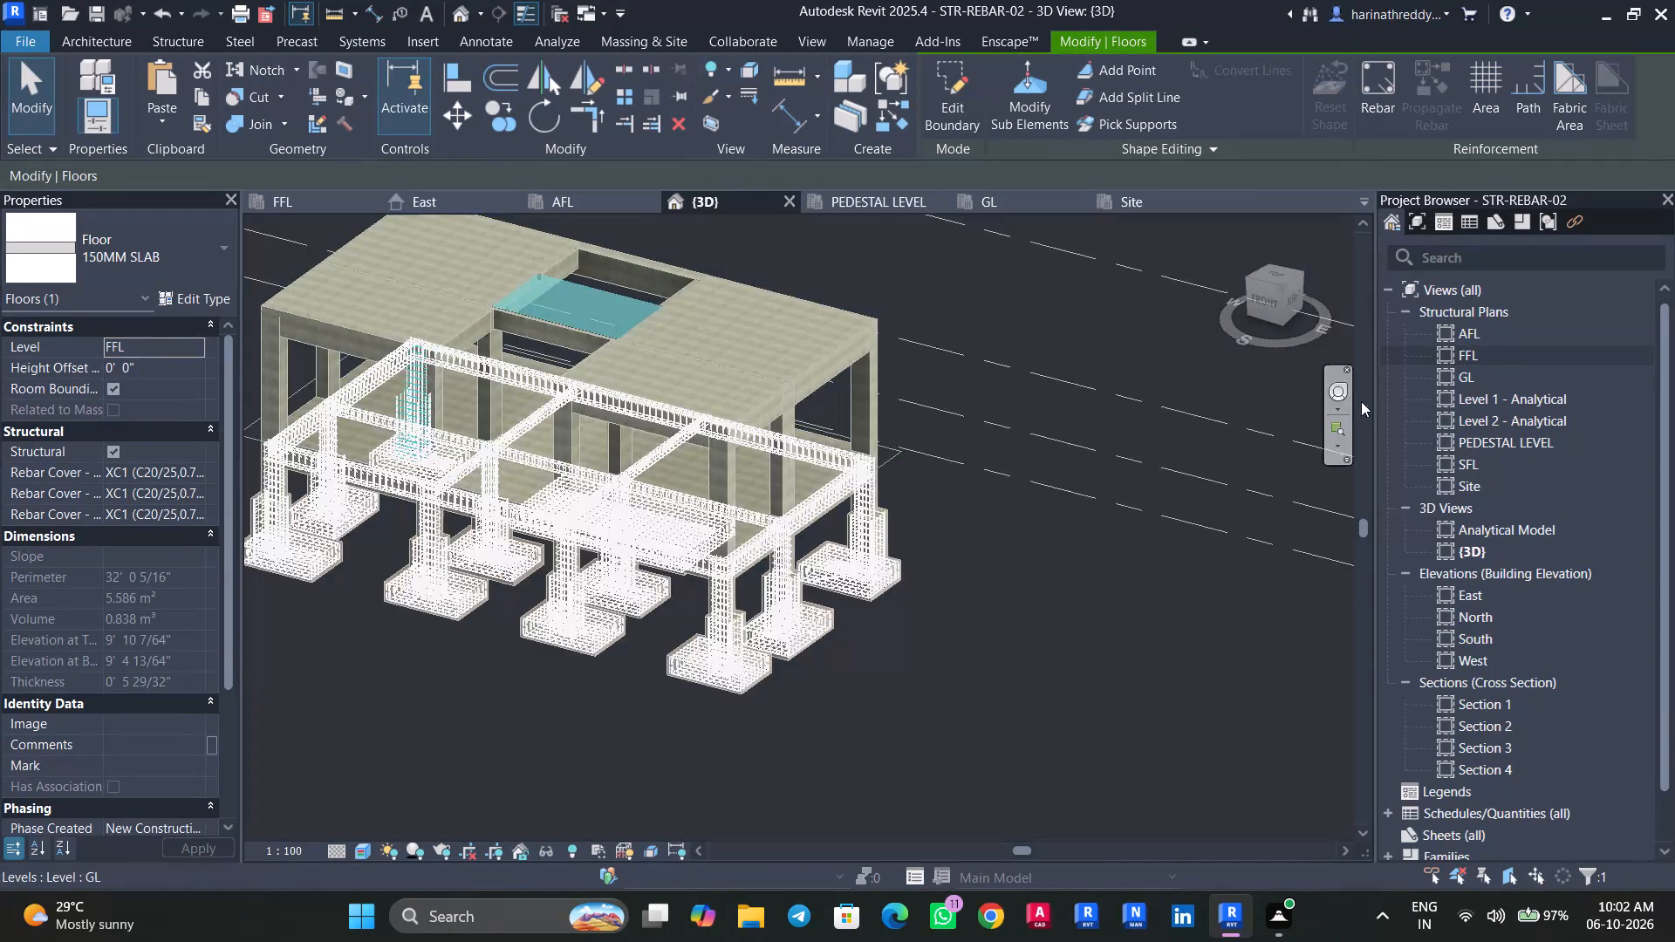
pyautogui.press('Escape')
pyautogui.press('Escape')
# In the FFL plan, draw a north-south section through the east bay slab, from beyond its north edge to just past grid G.
pyautogui.doubleClick(1473, 358)
pyautogui.scroll(-8, 875, 513)
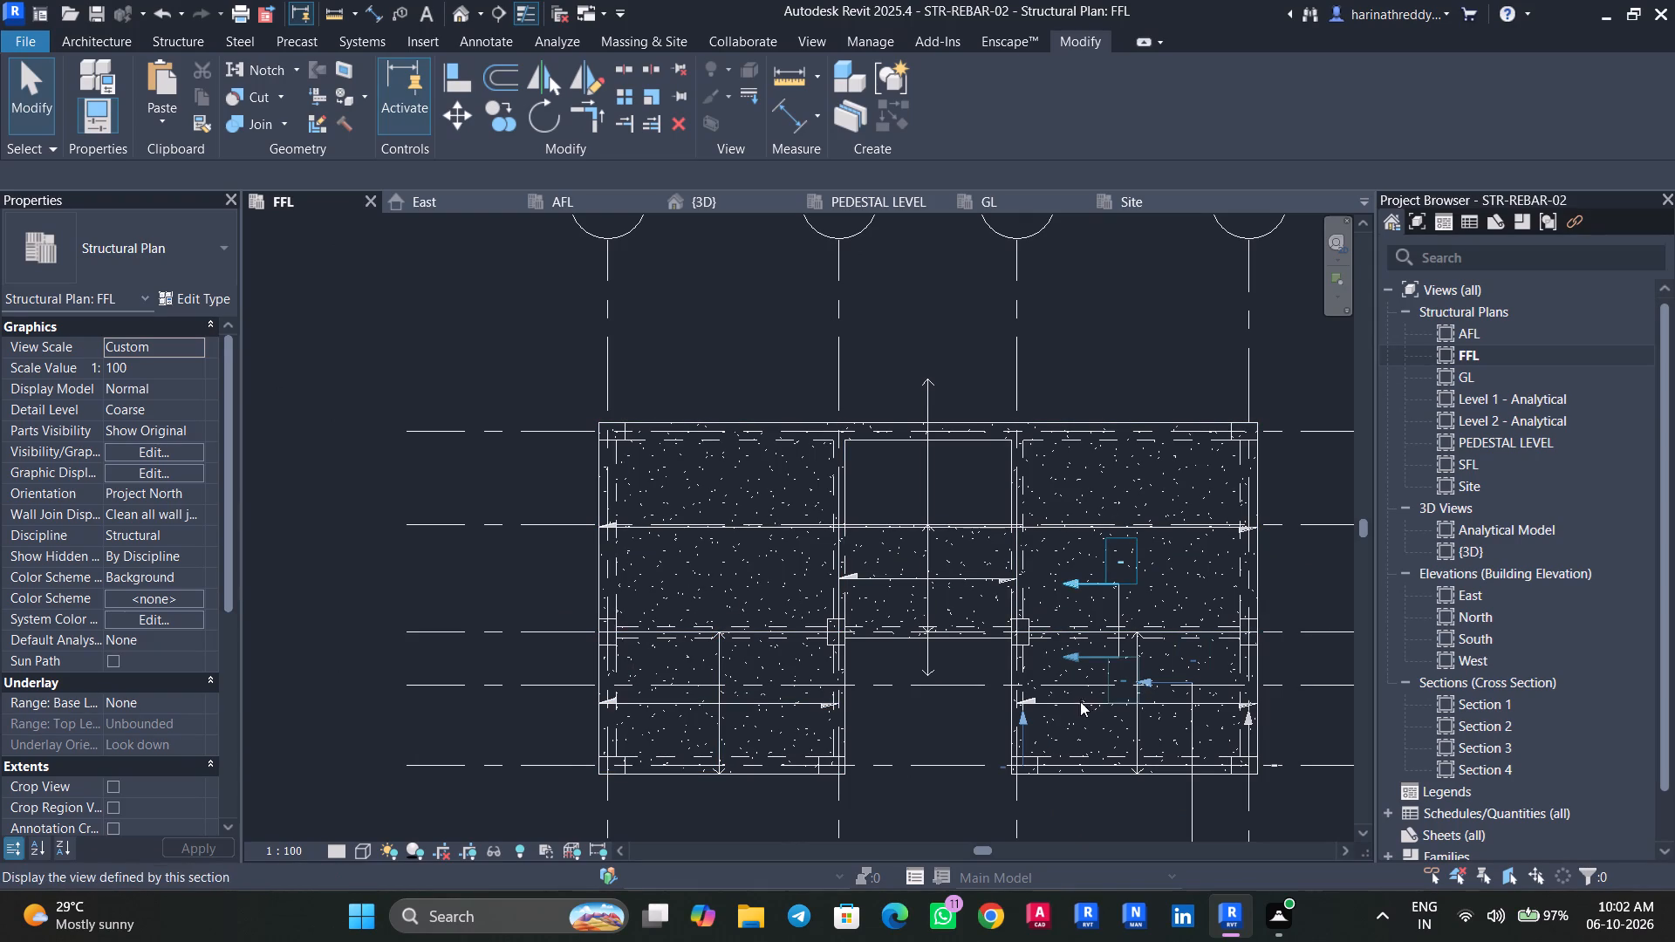
pyautogui.click(1124, 580)
pyautogui.press('Escape')
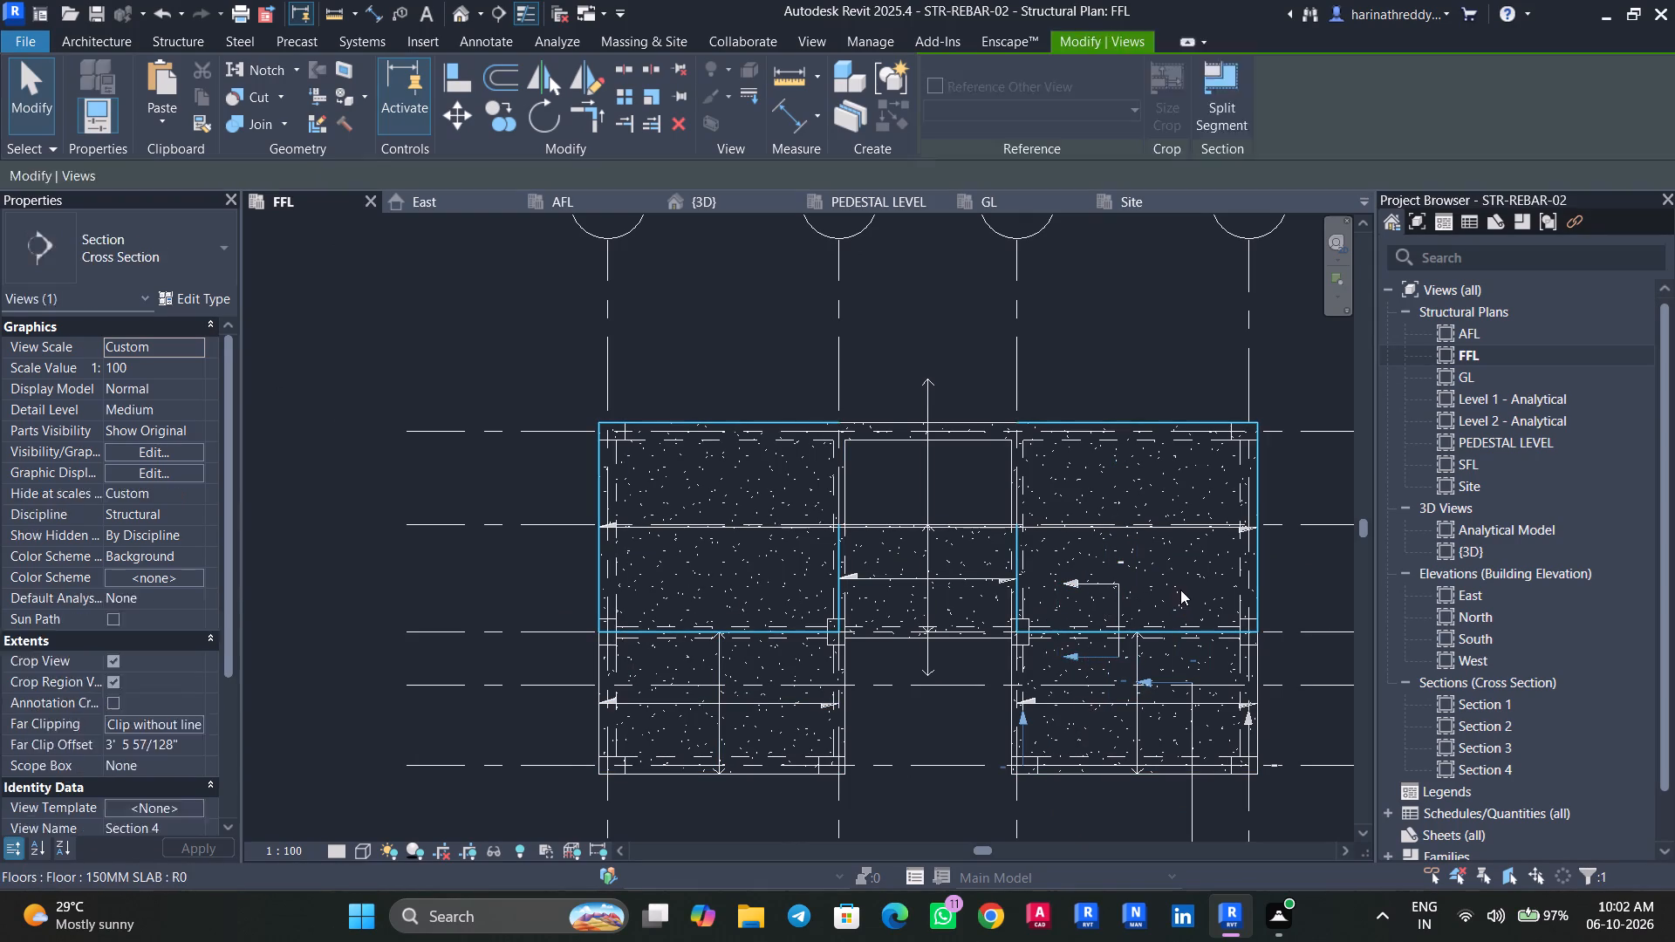
pyautogui.scroll(2, 1080, 338)
pyautogui.moveTo(1080, 338); pyautogui.dragTo(782, 242, button='middle')
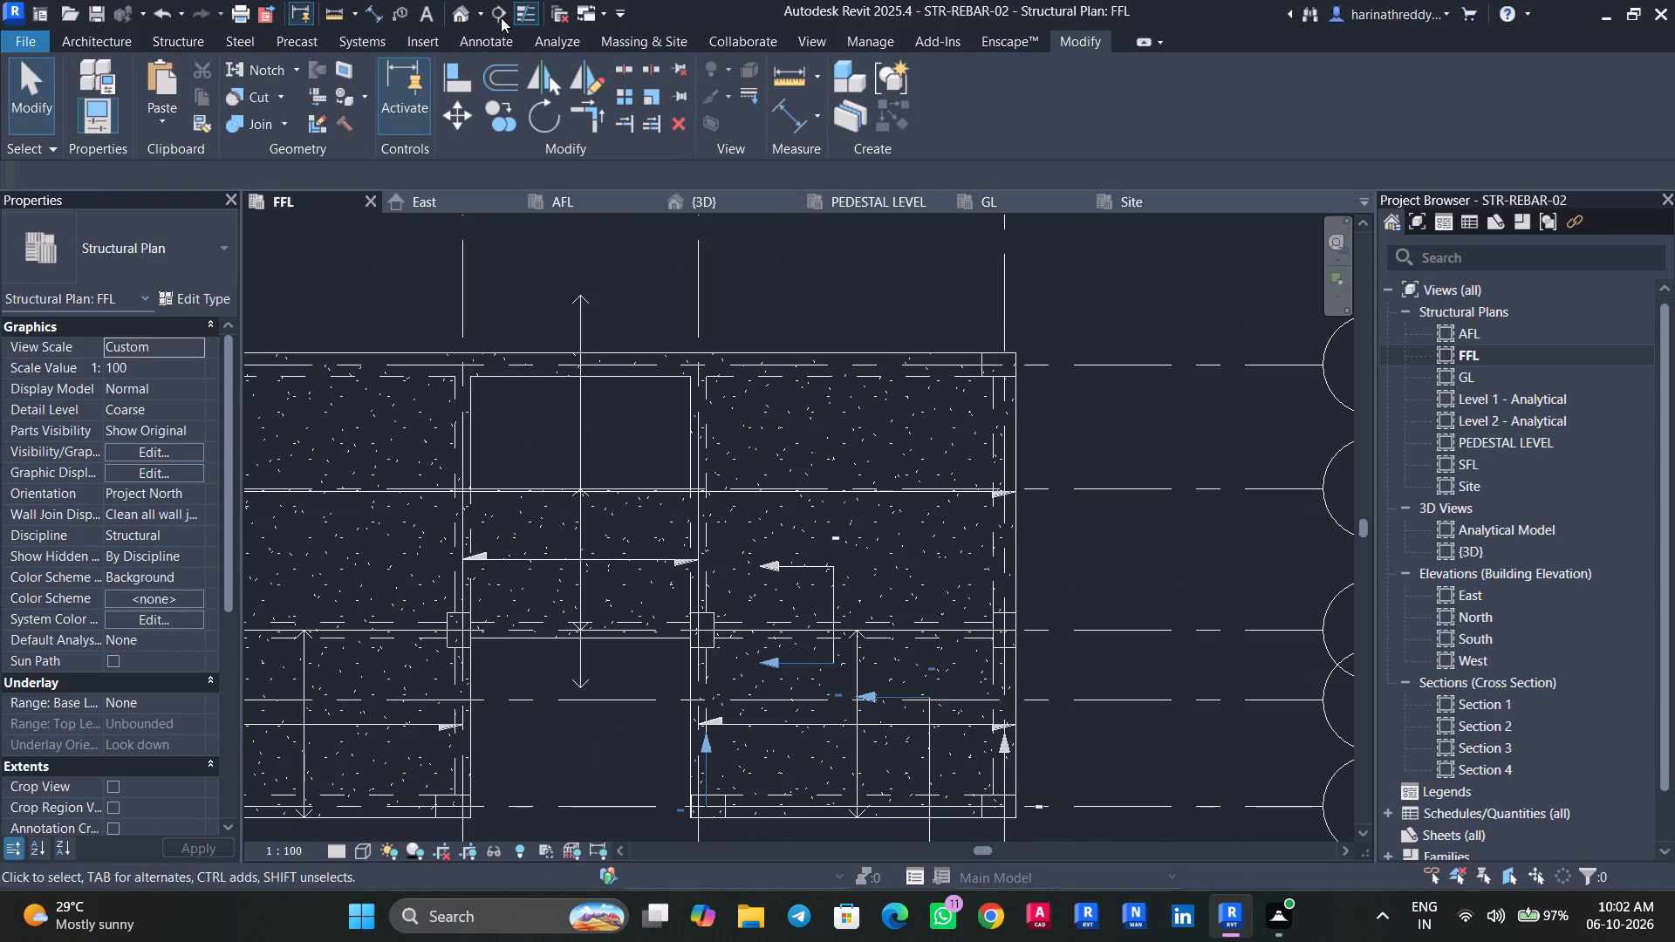
pyautogui.click(500, 17)
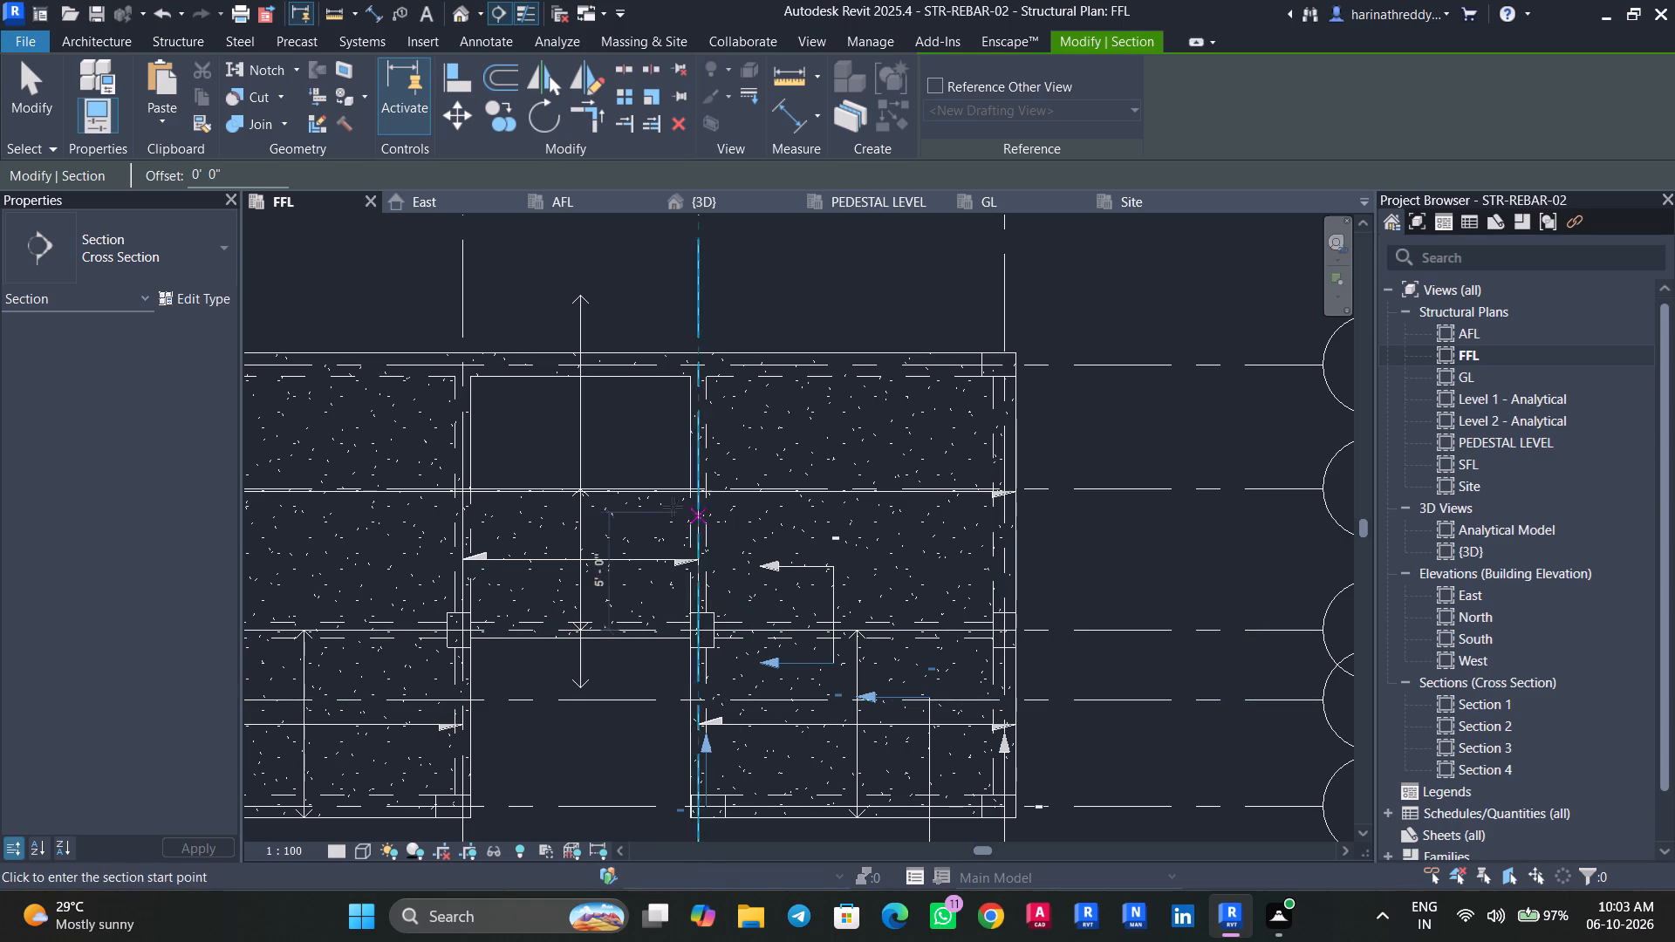
pyautogui.click(875, 310)
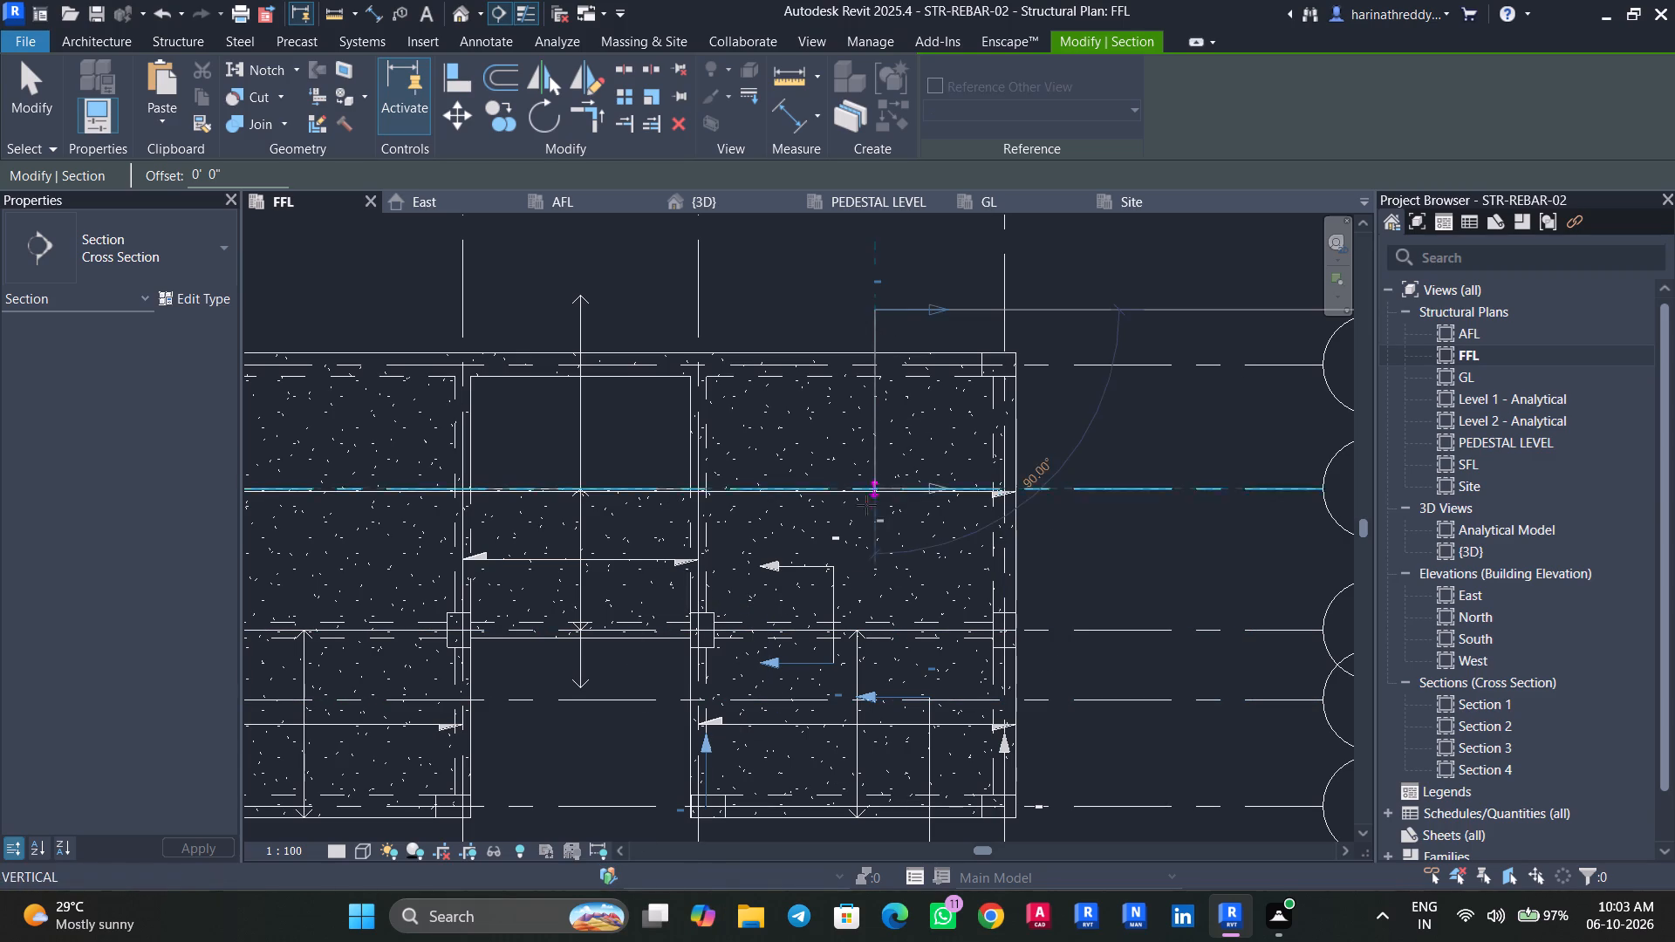
pyautogui.click(875, 663)
pyautogui.press('Escape')
pyautogui.press('Escape')
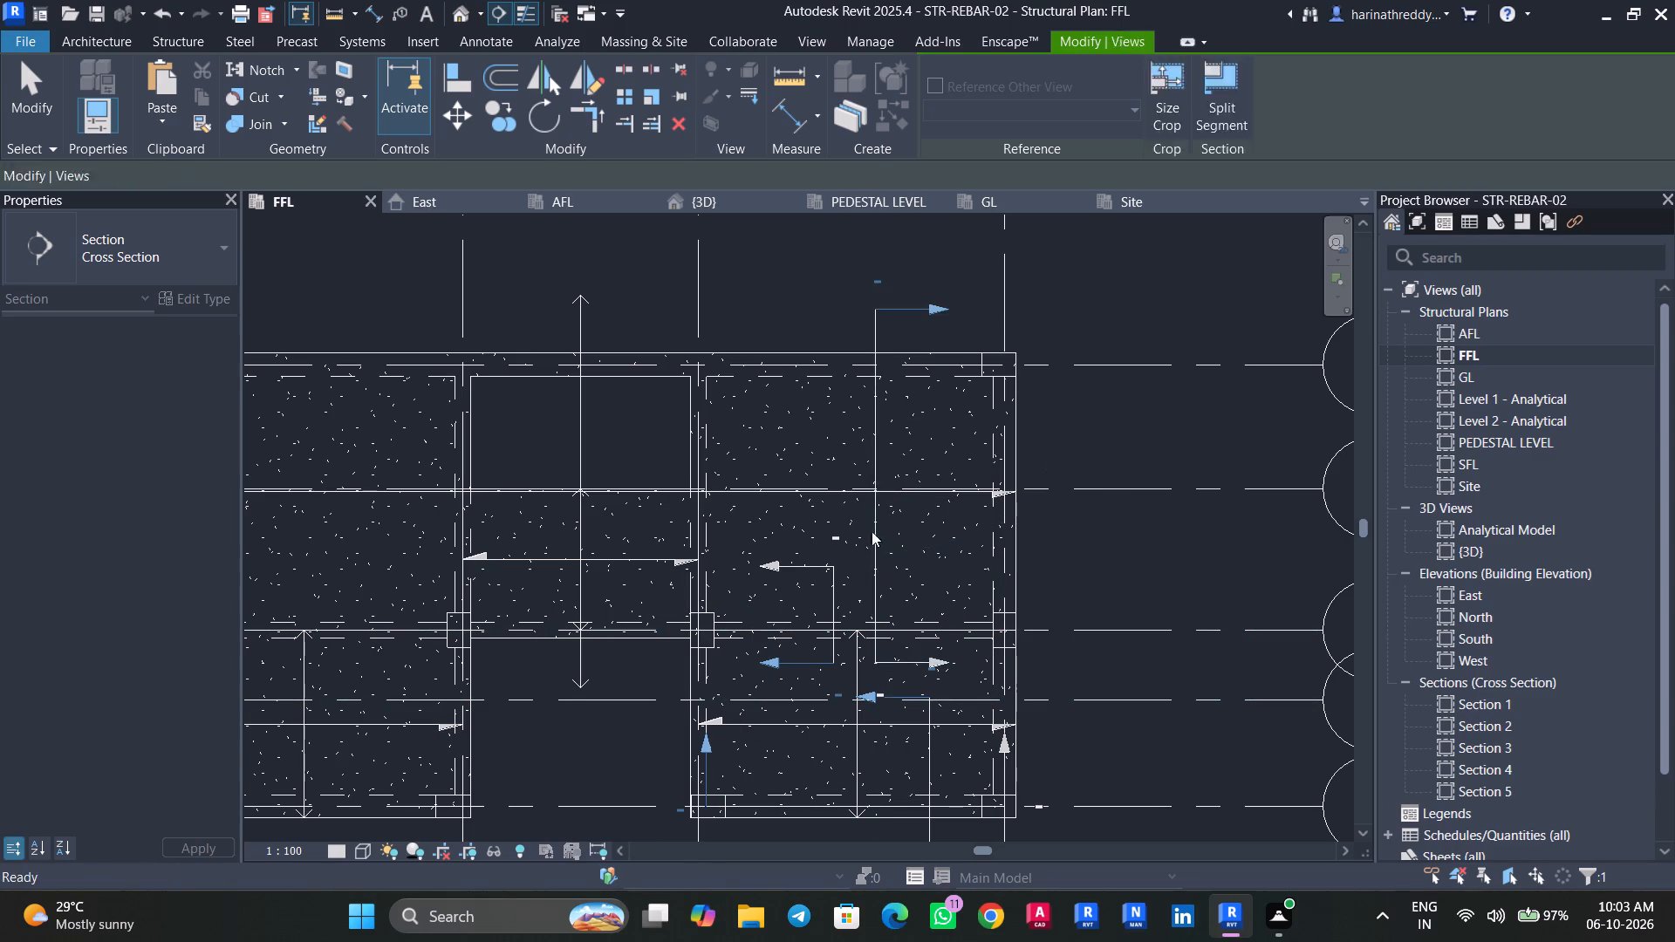
pyautogui.press('Escape')
pyautogui.press('Escape')
# Flip the new section to look west and shorten its far clip offset to about 6' 1".
pyautogui.click(872, 338)
pyautogui.press('space')
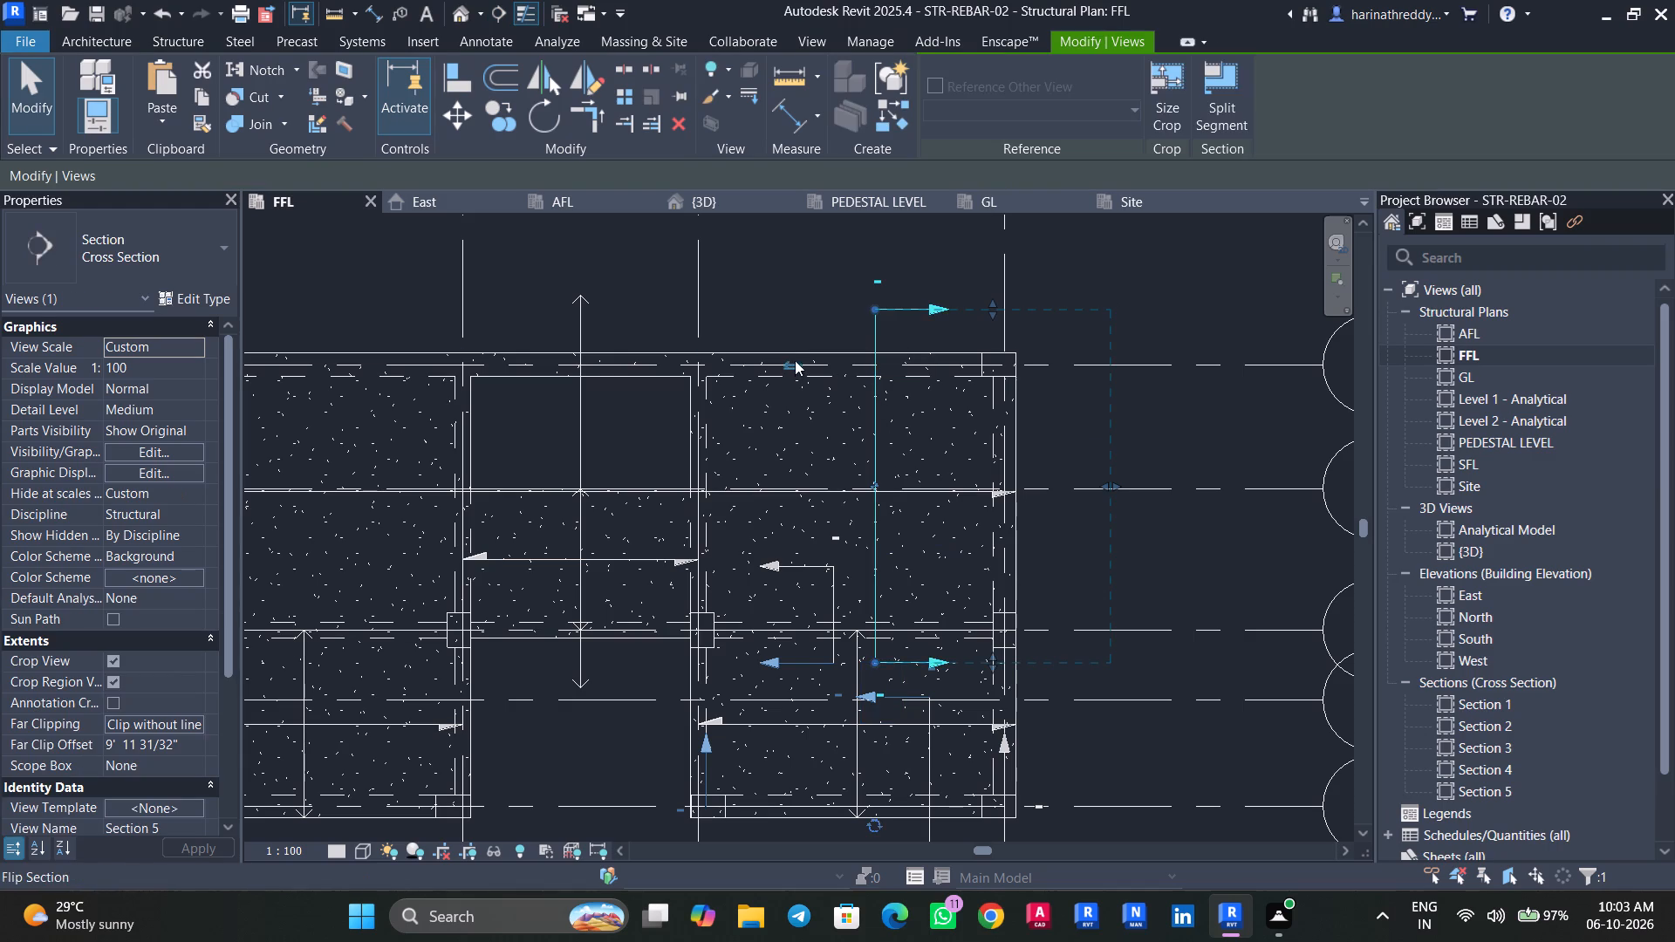
pyautogui.click(795, 360)
pyautogui.moveTo(637, 489); pyautogui.dragTo(728, 500)
# Open the new section's view and raise the crop region's bottom edge so that only the FFL slab and its beams are enclosed.
pyautogui.rightClick(870, 527)
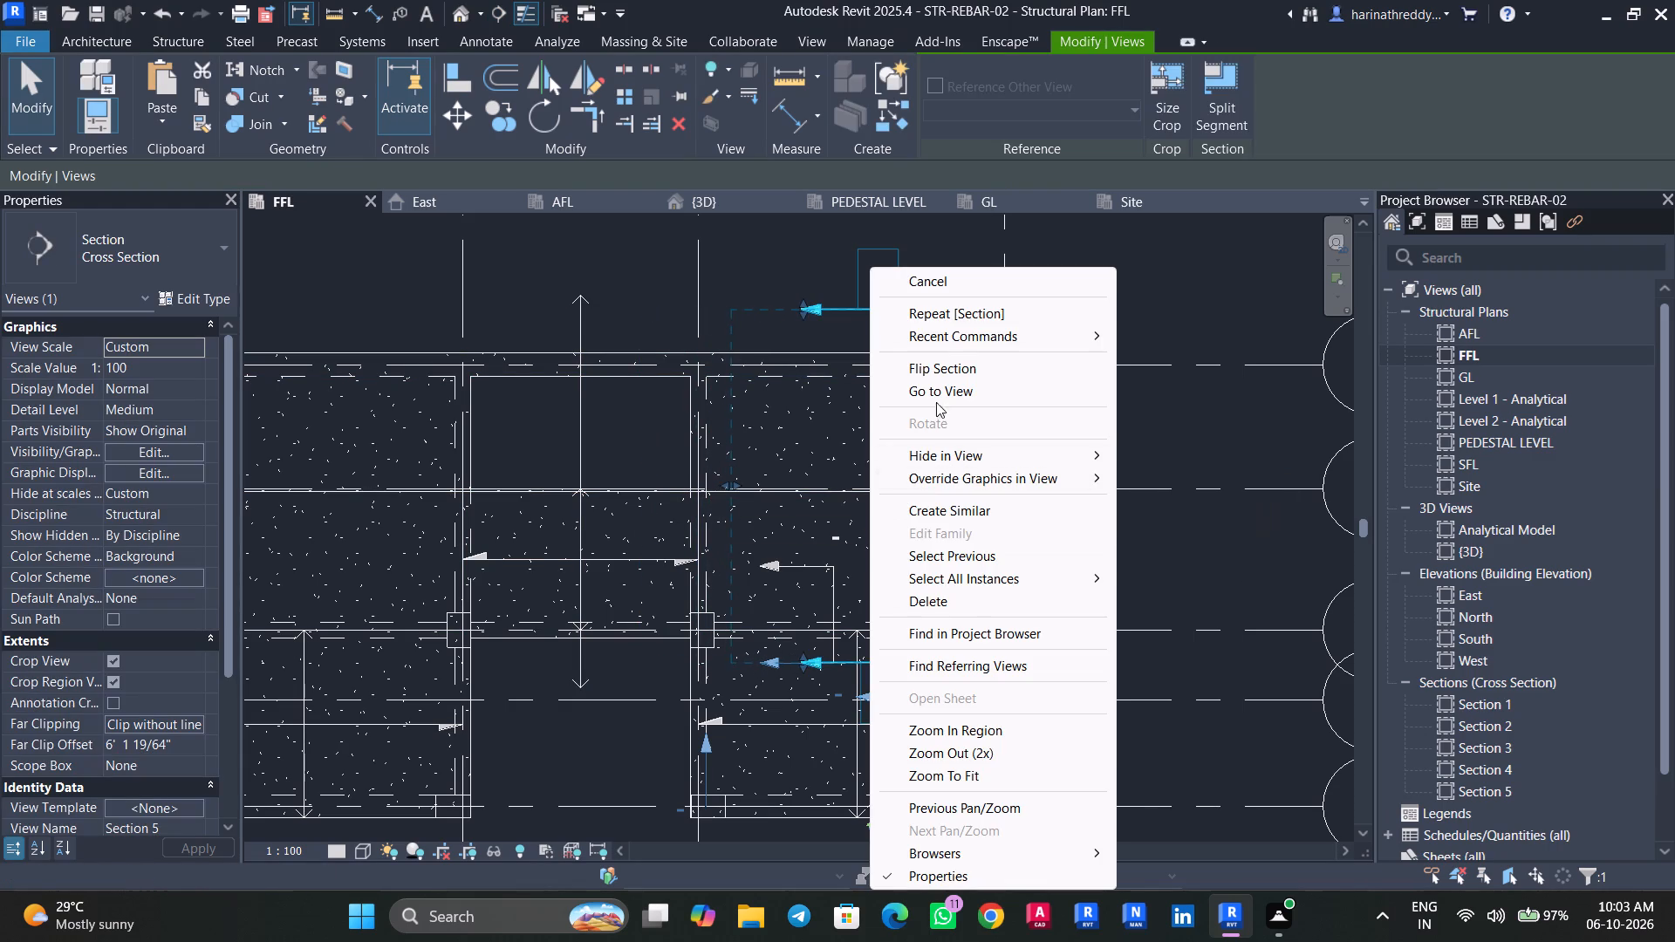
pyautogui.click(938, 386)
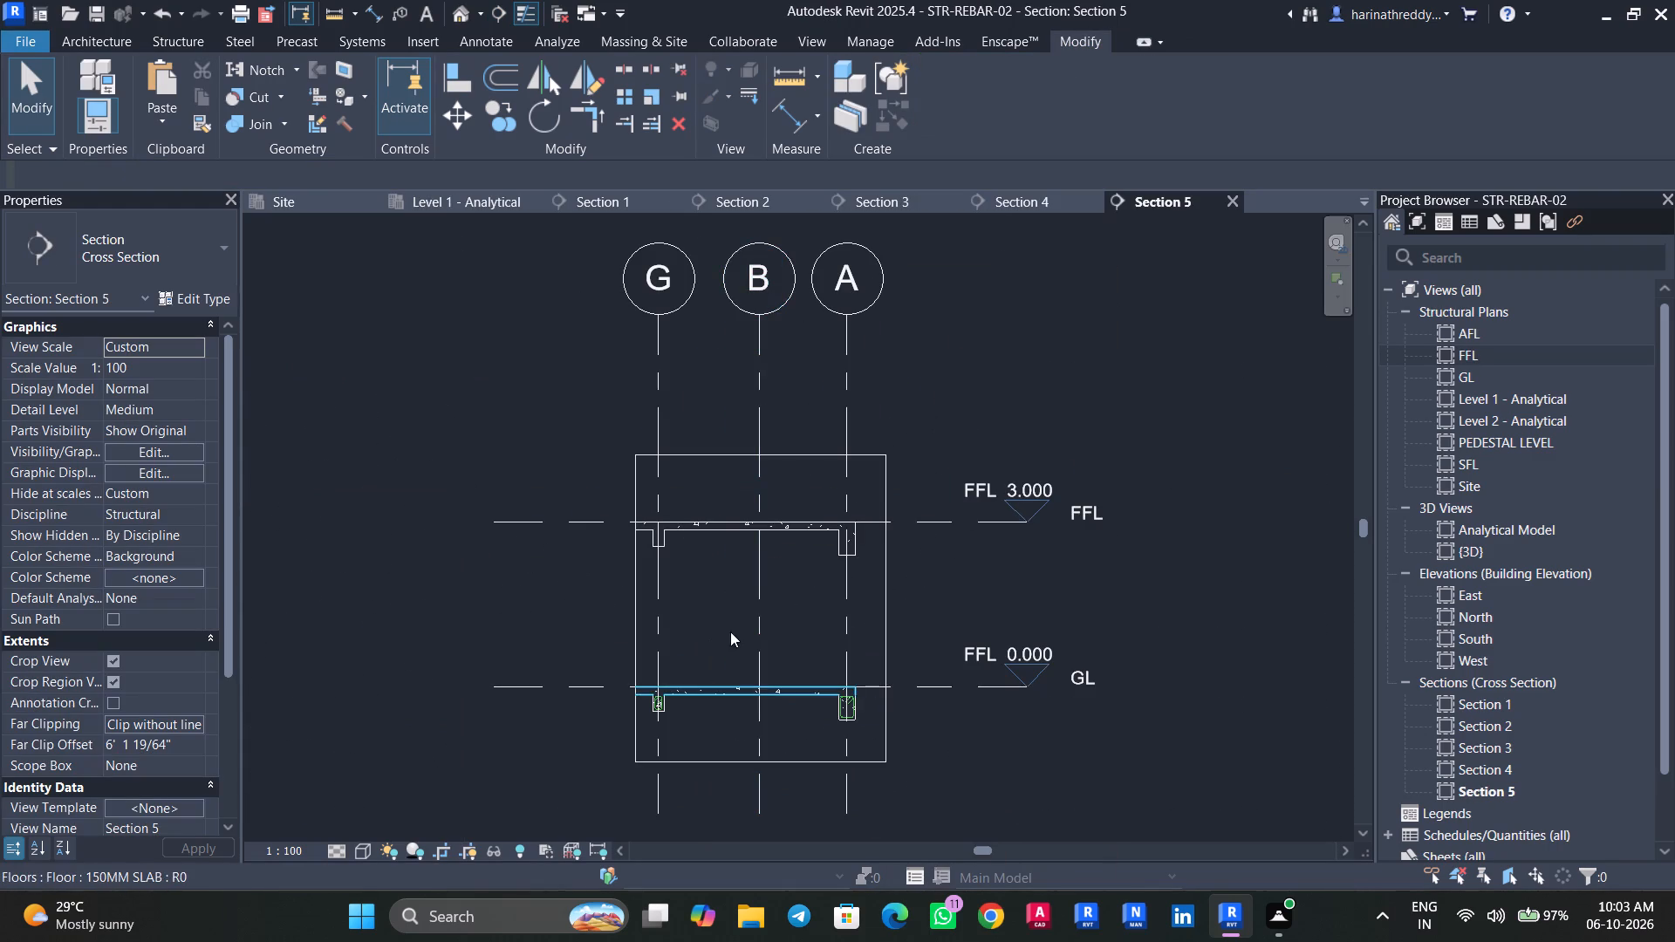
pyautogui.scroll(4, 723, 583)
pyautogui.moveTo(714, 807); pyautogui.dragTo(743, 705, button='middle')
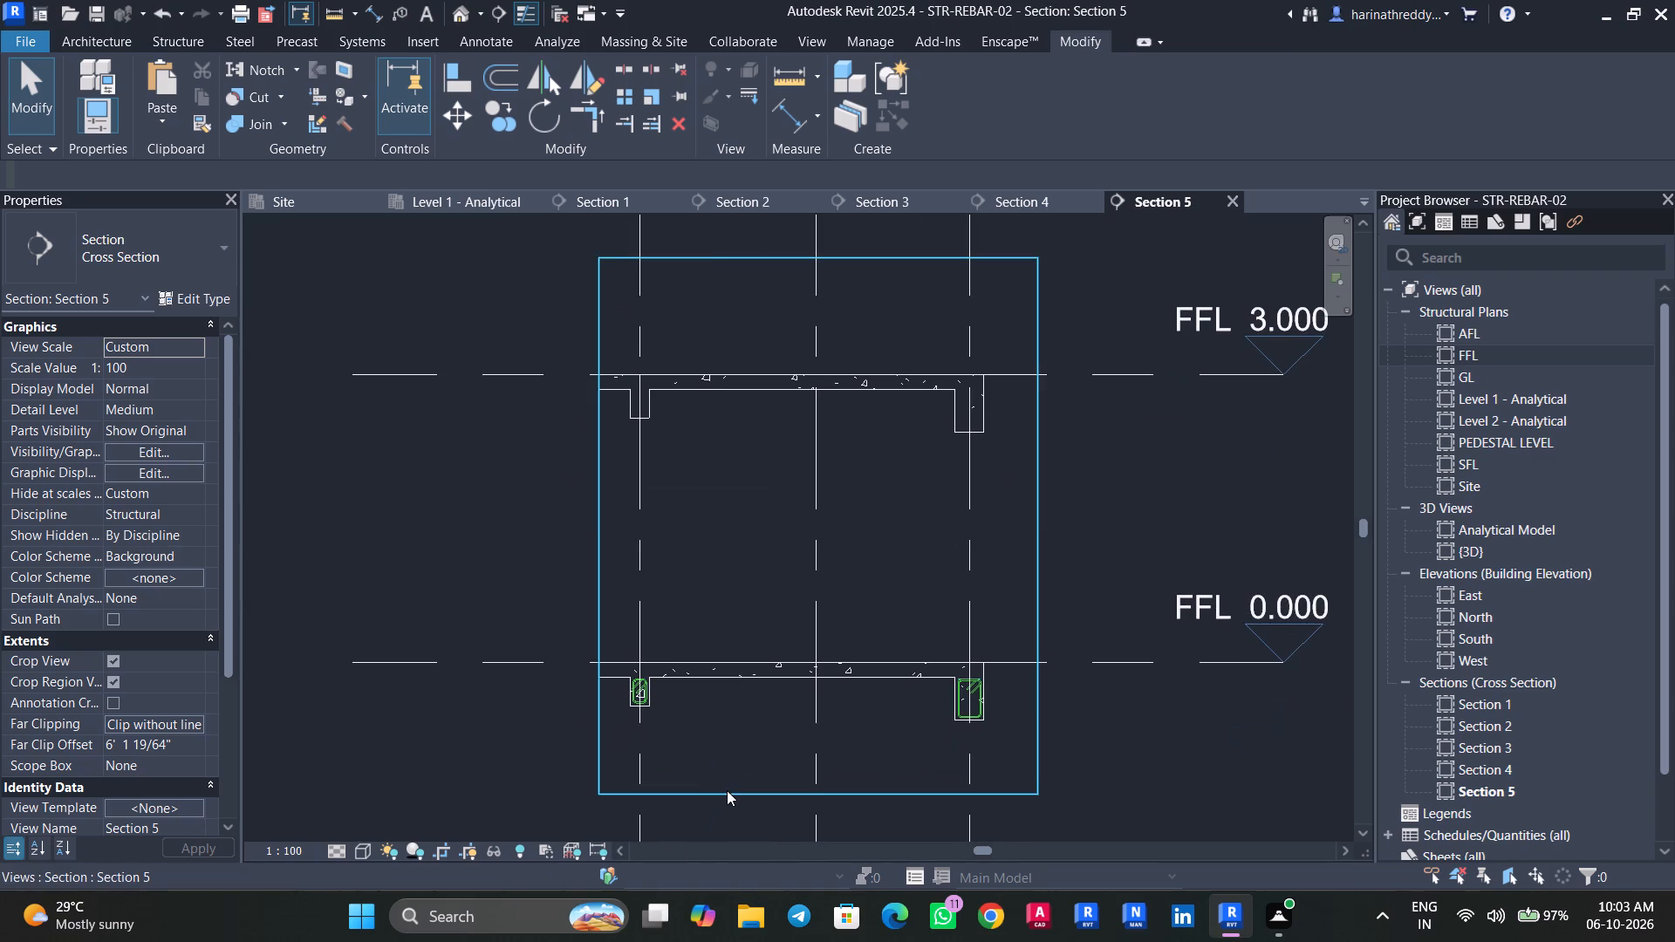
pyautogui.click(727, 791)
pyautogui.moveTo(820, 793); pyautogui.dragTo(821, 549)
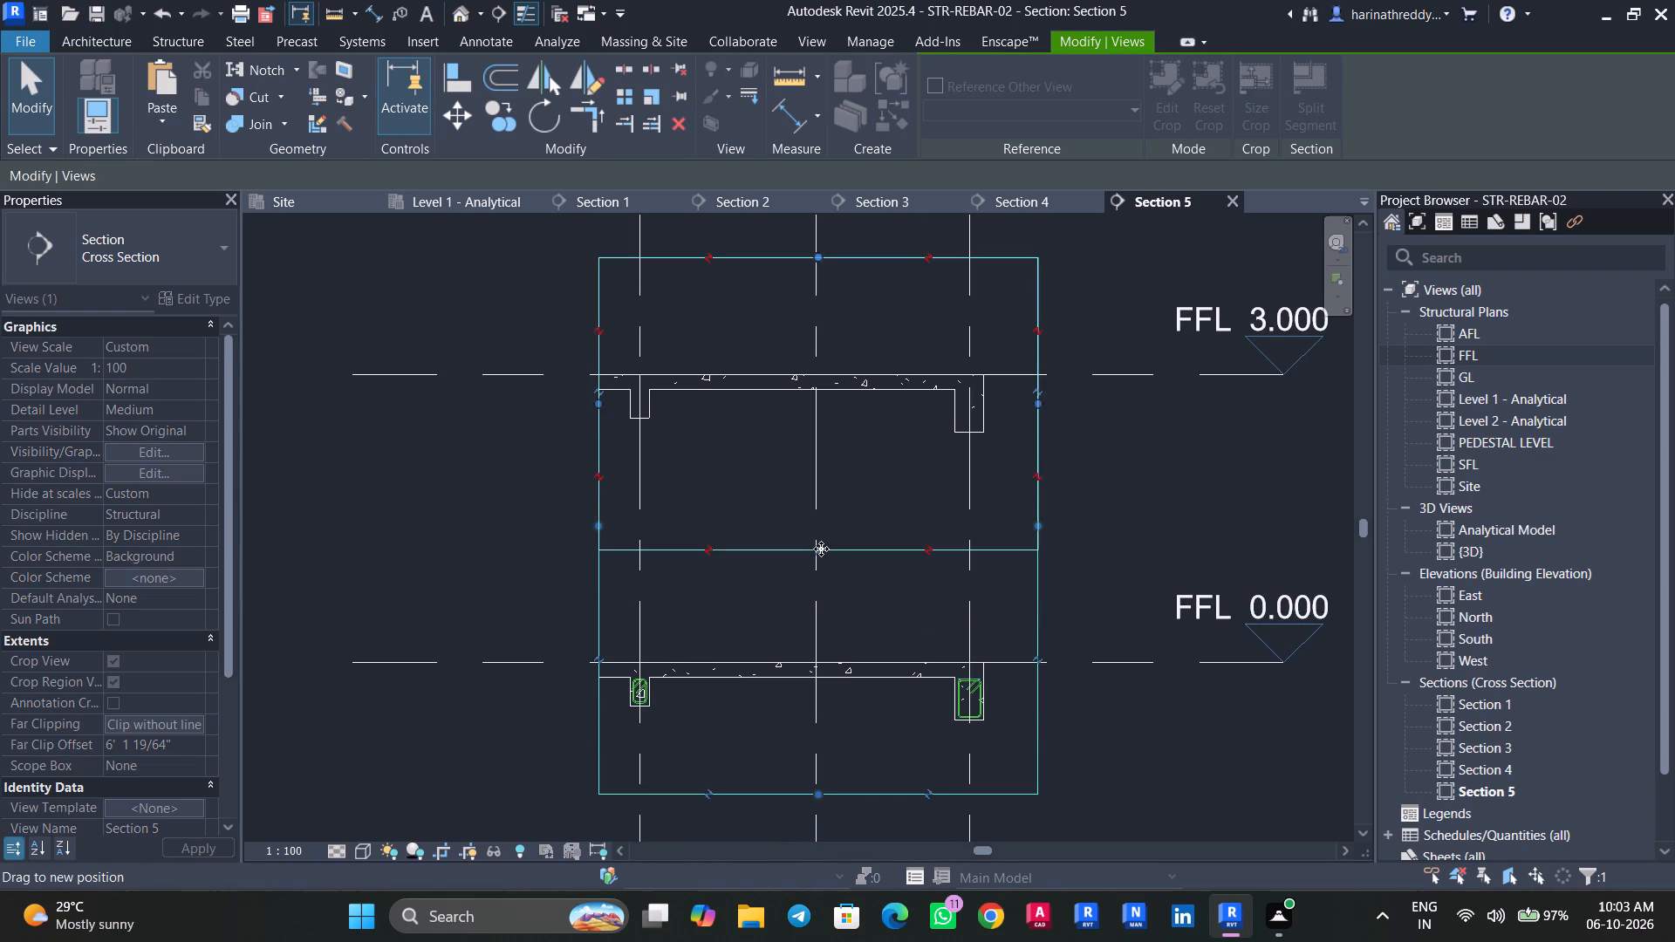
pyautogui.moveTo(821, 549); pyautogui.dragTo(821, 513)
pyautogui.scroll(4, 714, 468)
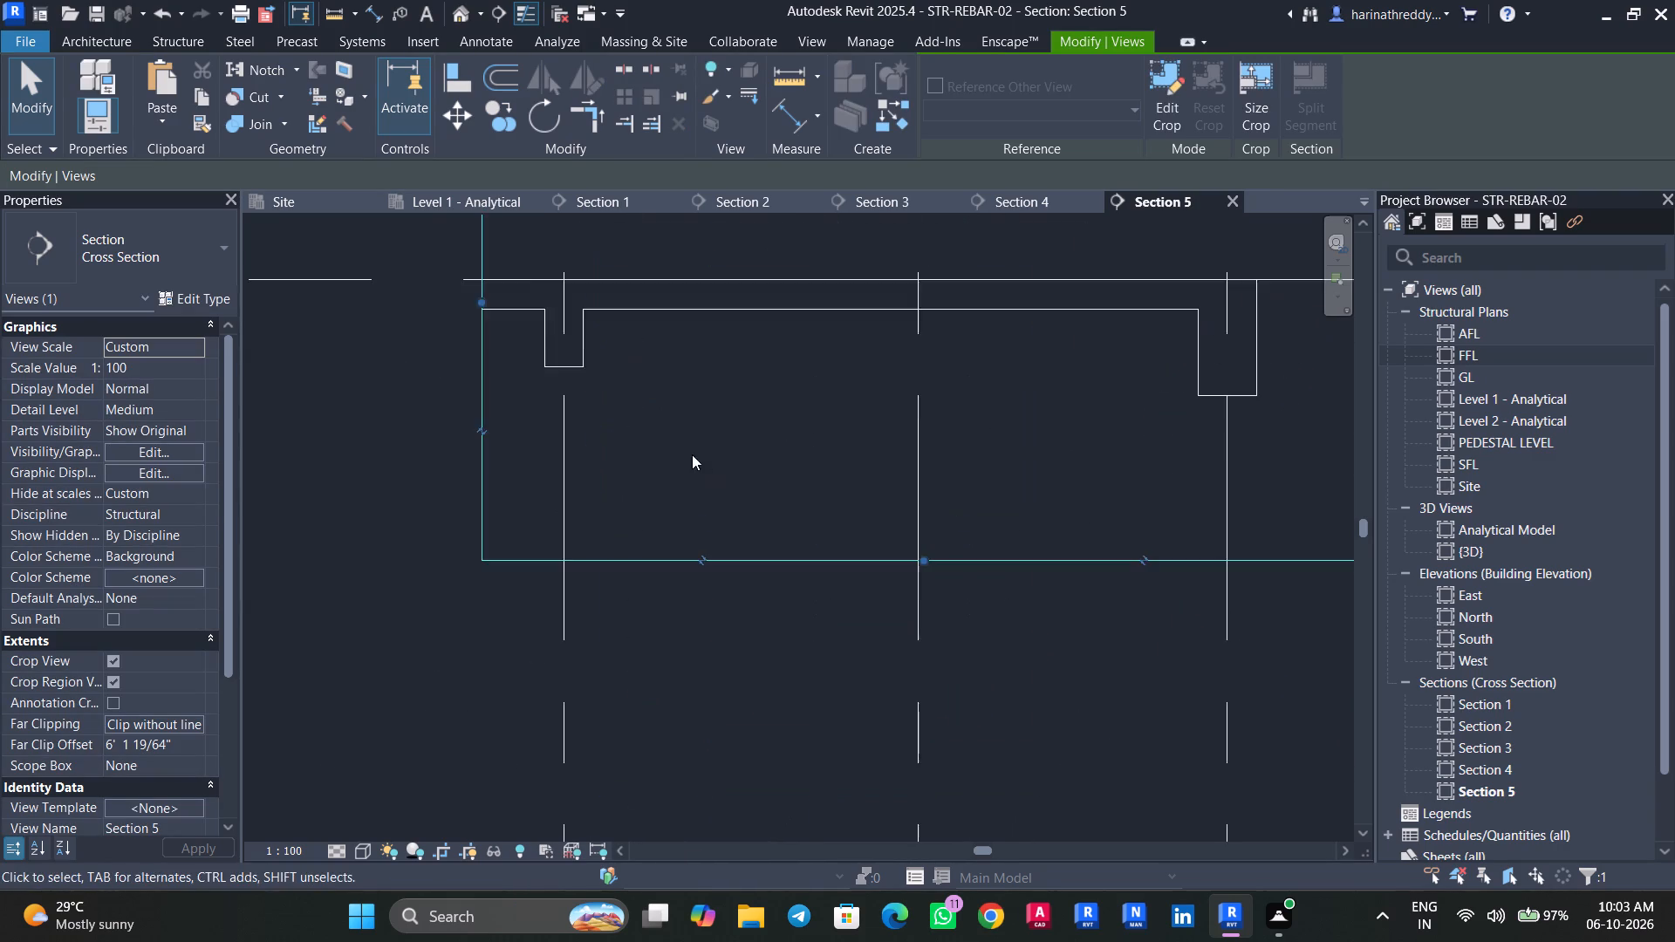
pyautogui.scroll(2, 692, 454)
pyautogui.moveTo(692, 454); pyautogui.dragTo(667, 700, button='middle')
pyautogui.click(758, 514)
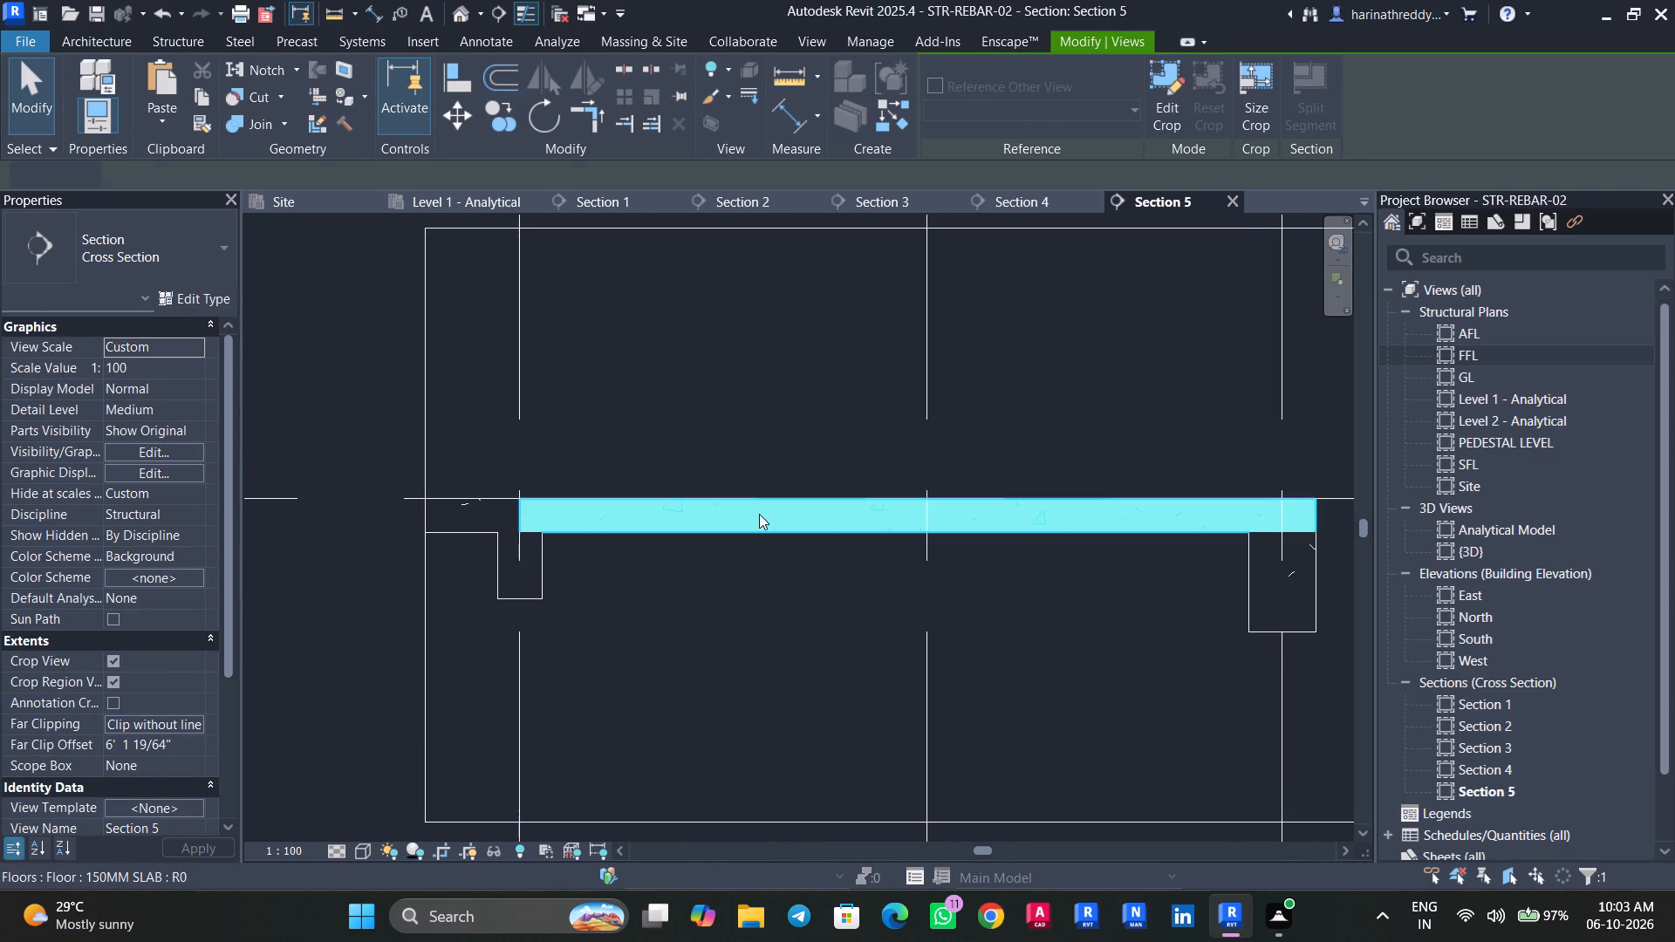
pyautogui.moveTo(749, 573); pyautogui.dragTo(687, 618, button='middle')
pyautogui.press('Escape')
pyautogui.press('Escape')
# Temporarily hide everything in the section except the floors, filtering Floors out of the full selection.
pyautogui.scroll(-7, 873, 680)
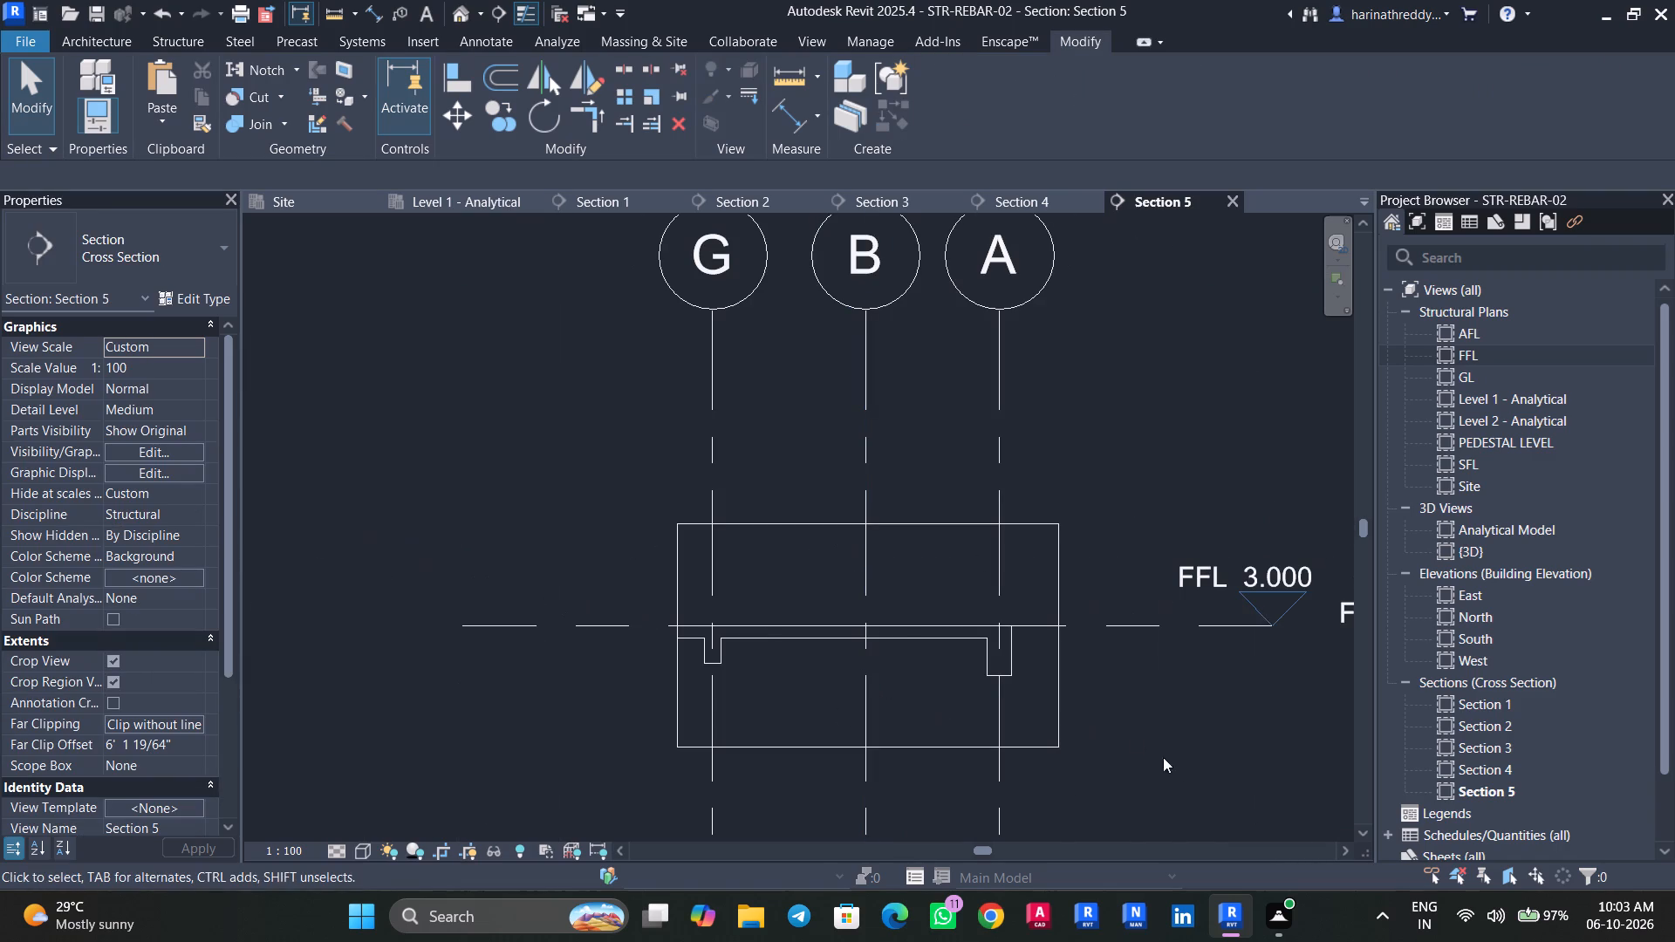
pyautogui.moveTo(1186, 768); pyautogui.dragTo(541, 574)
pyautogui.click(945, 92)
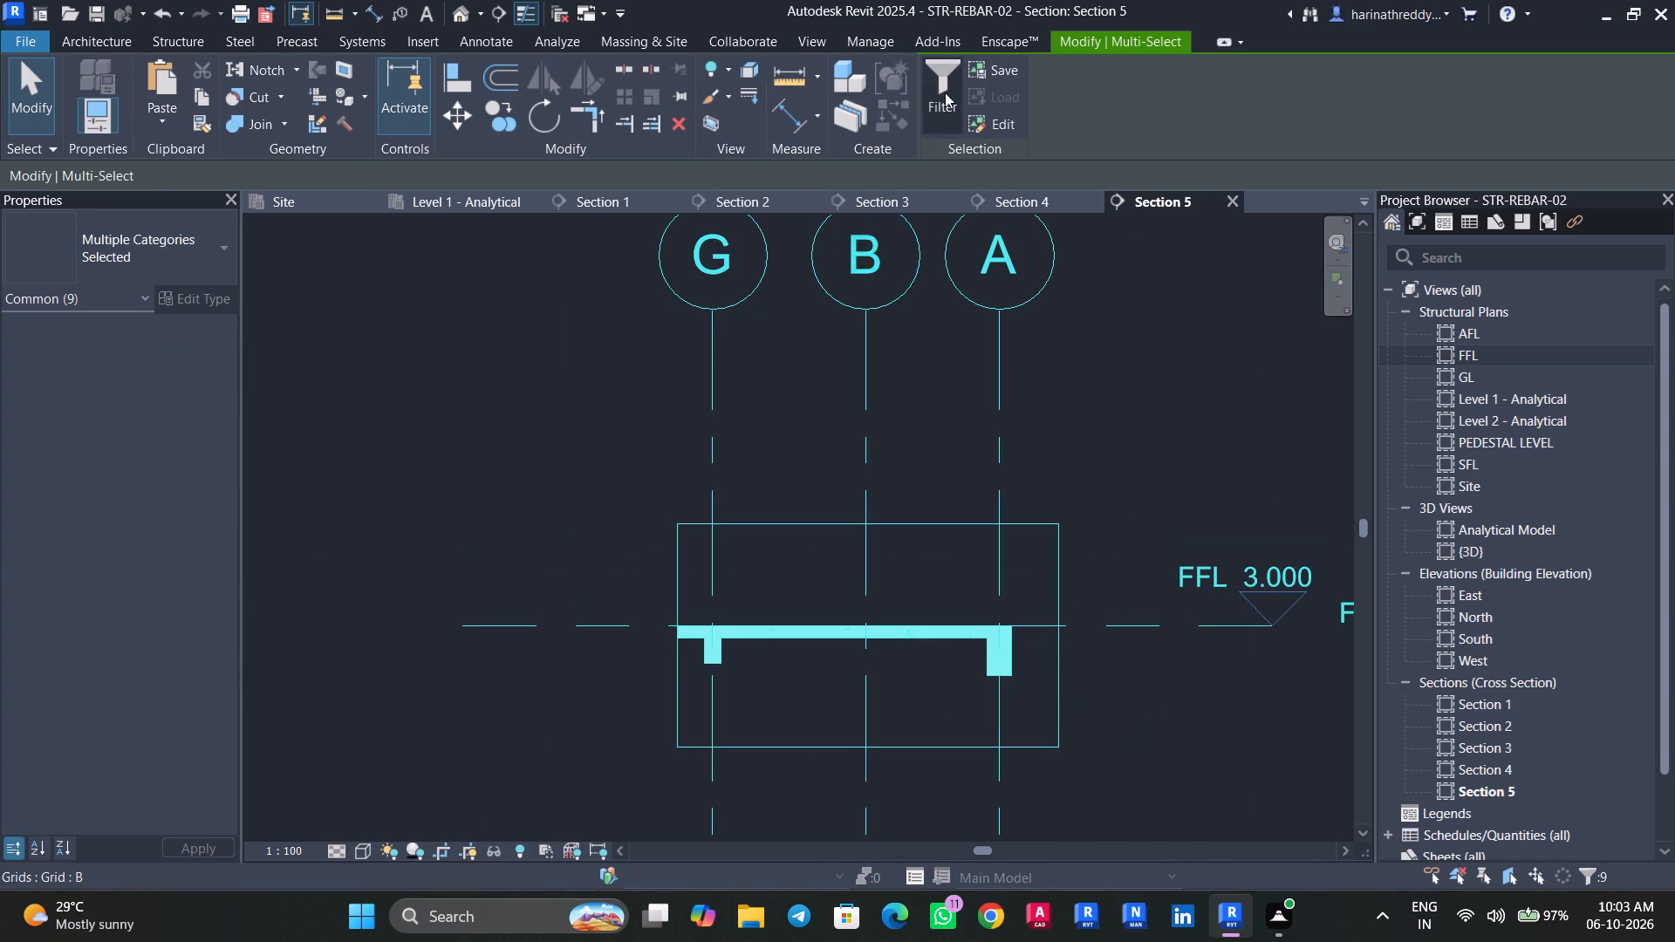
pyautogui.click(653, 370)
pyautogui.click(653, 370)
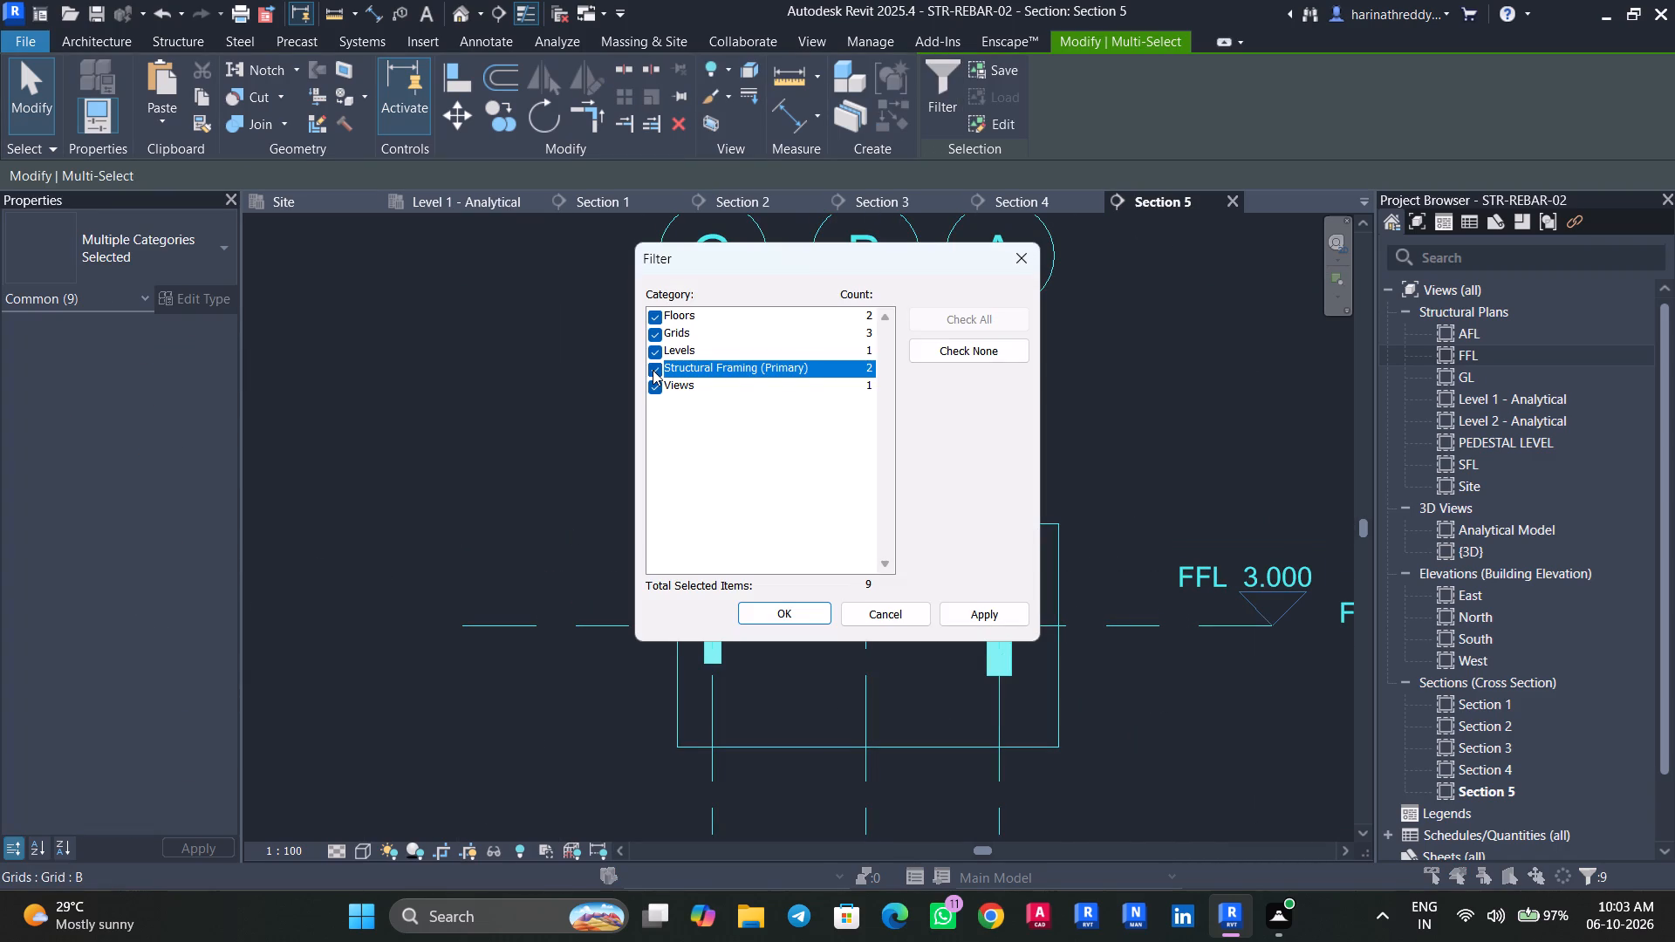
pyautogui.click(653, 347)
pyautogui.click(653, 327)
pyautogui.click(653, 334)
pyautogui.click(655, 352)
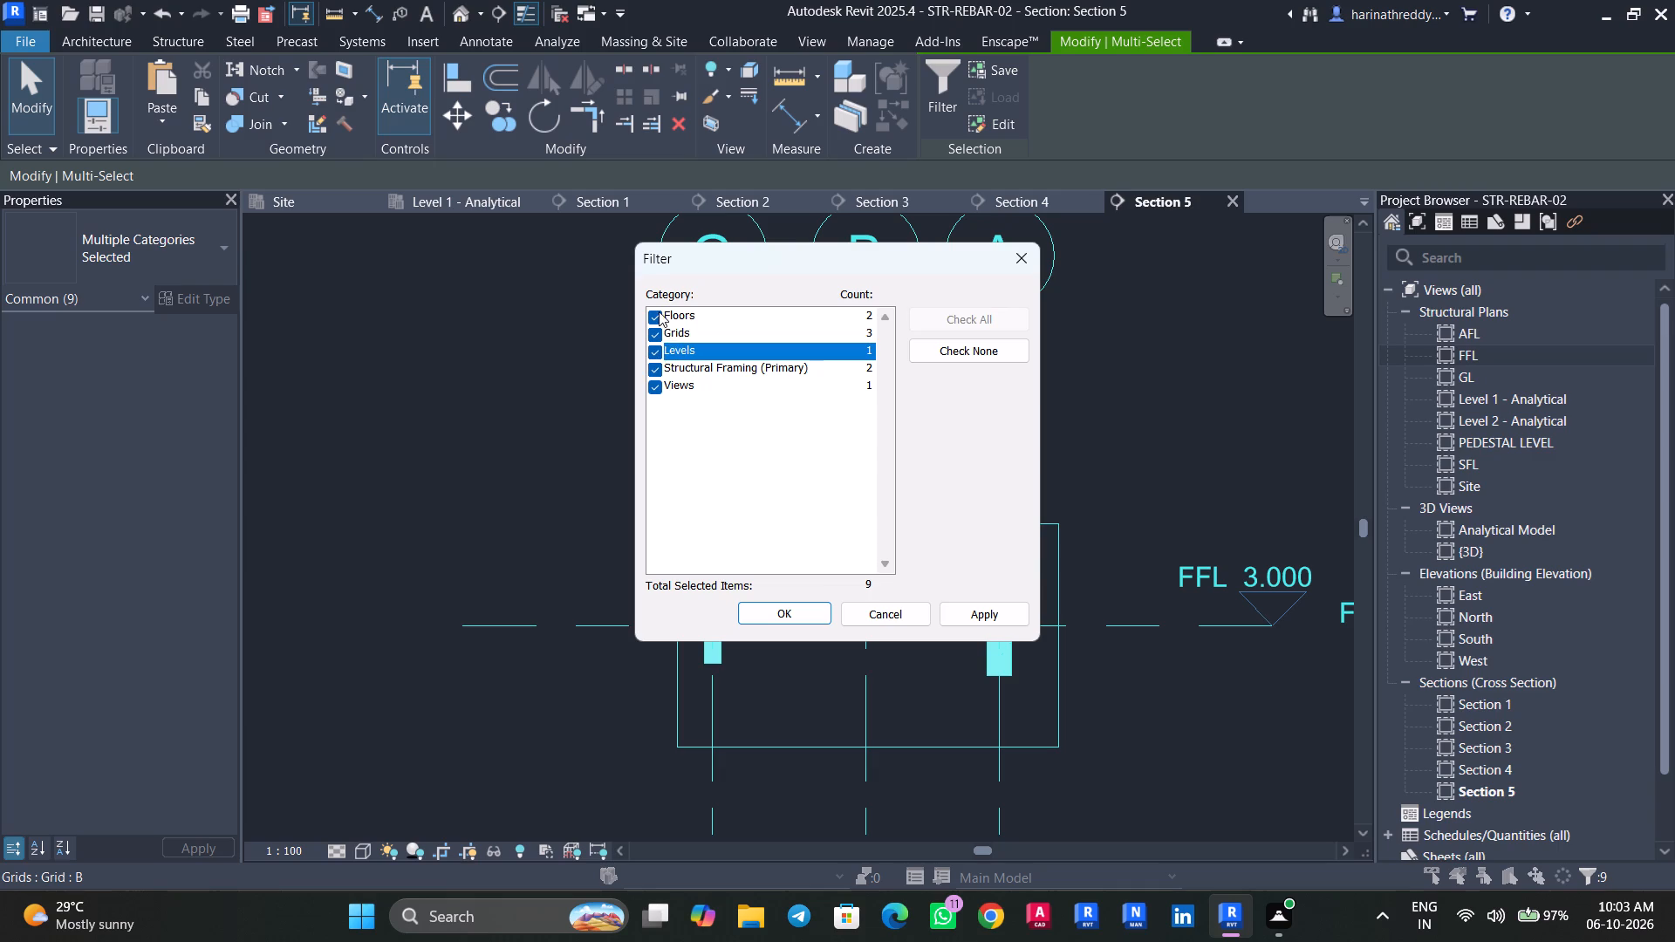
pyautogui.click(653, 318)
pyautogui.click(1006, 628)
pyautogui.click(998, 611)
pyautogui.click(813, 609)
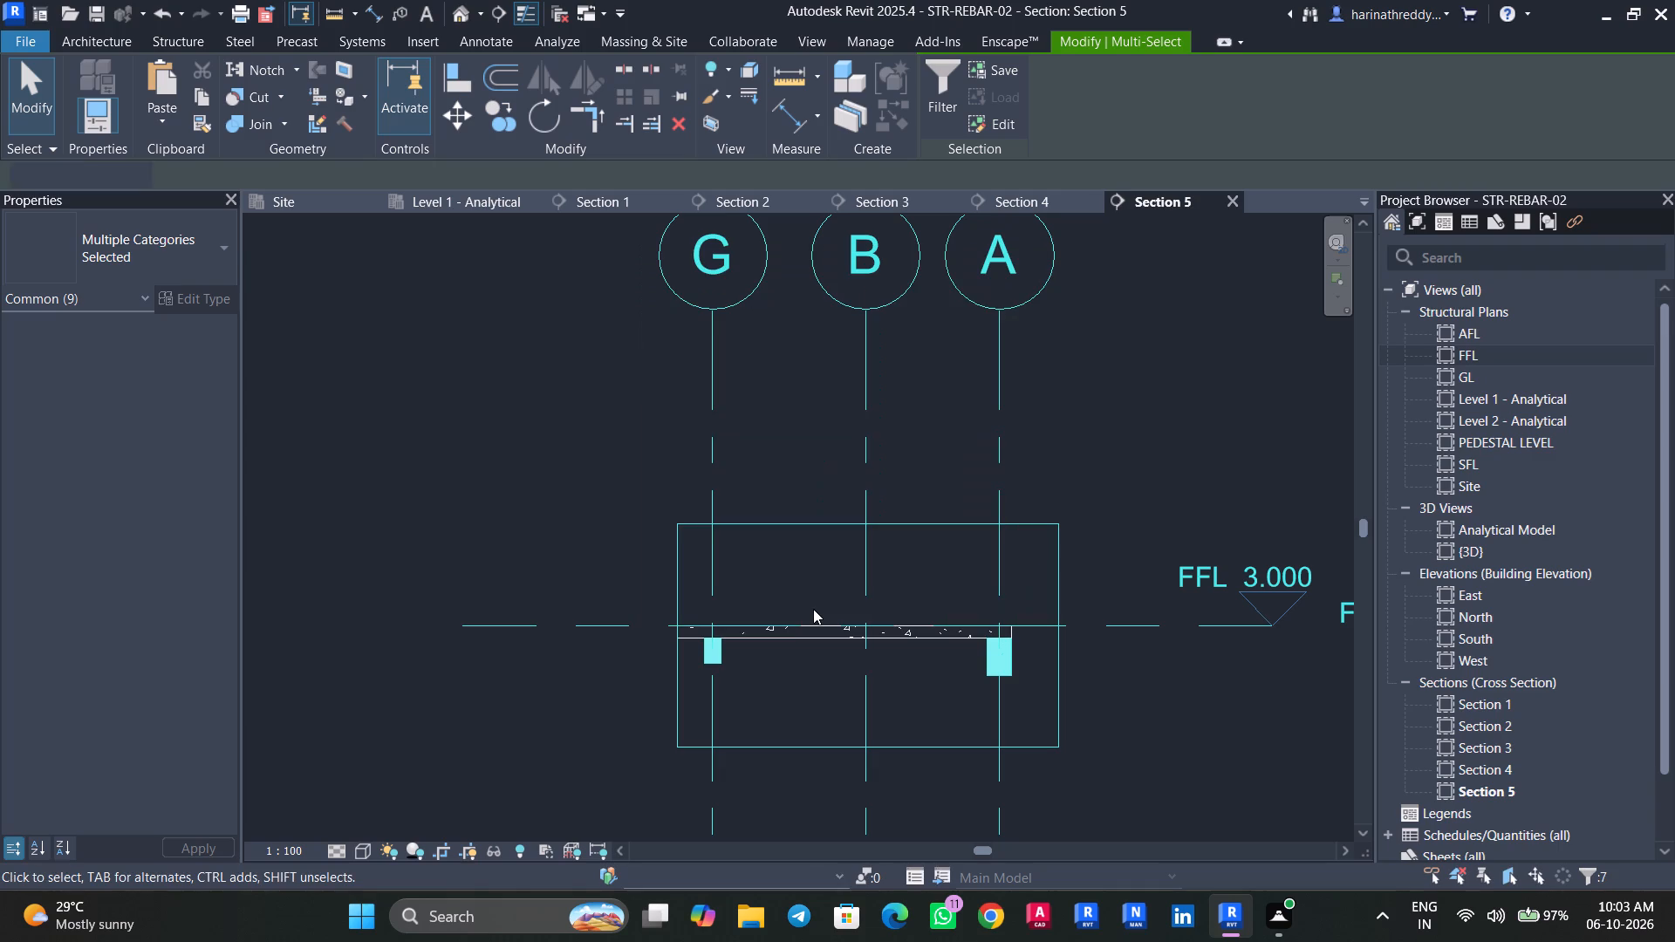
pyautogui.write('HH')
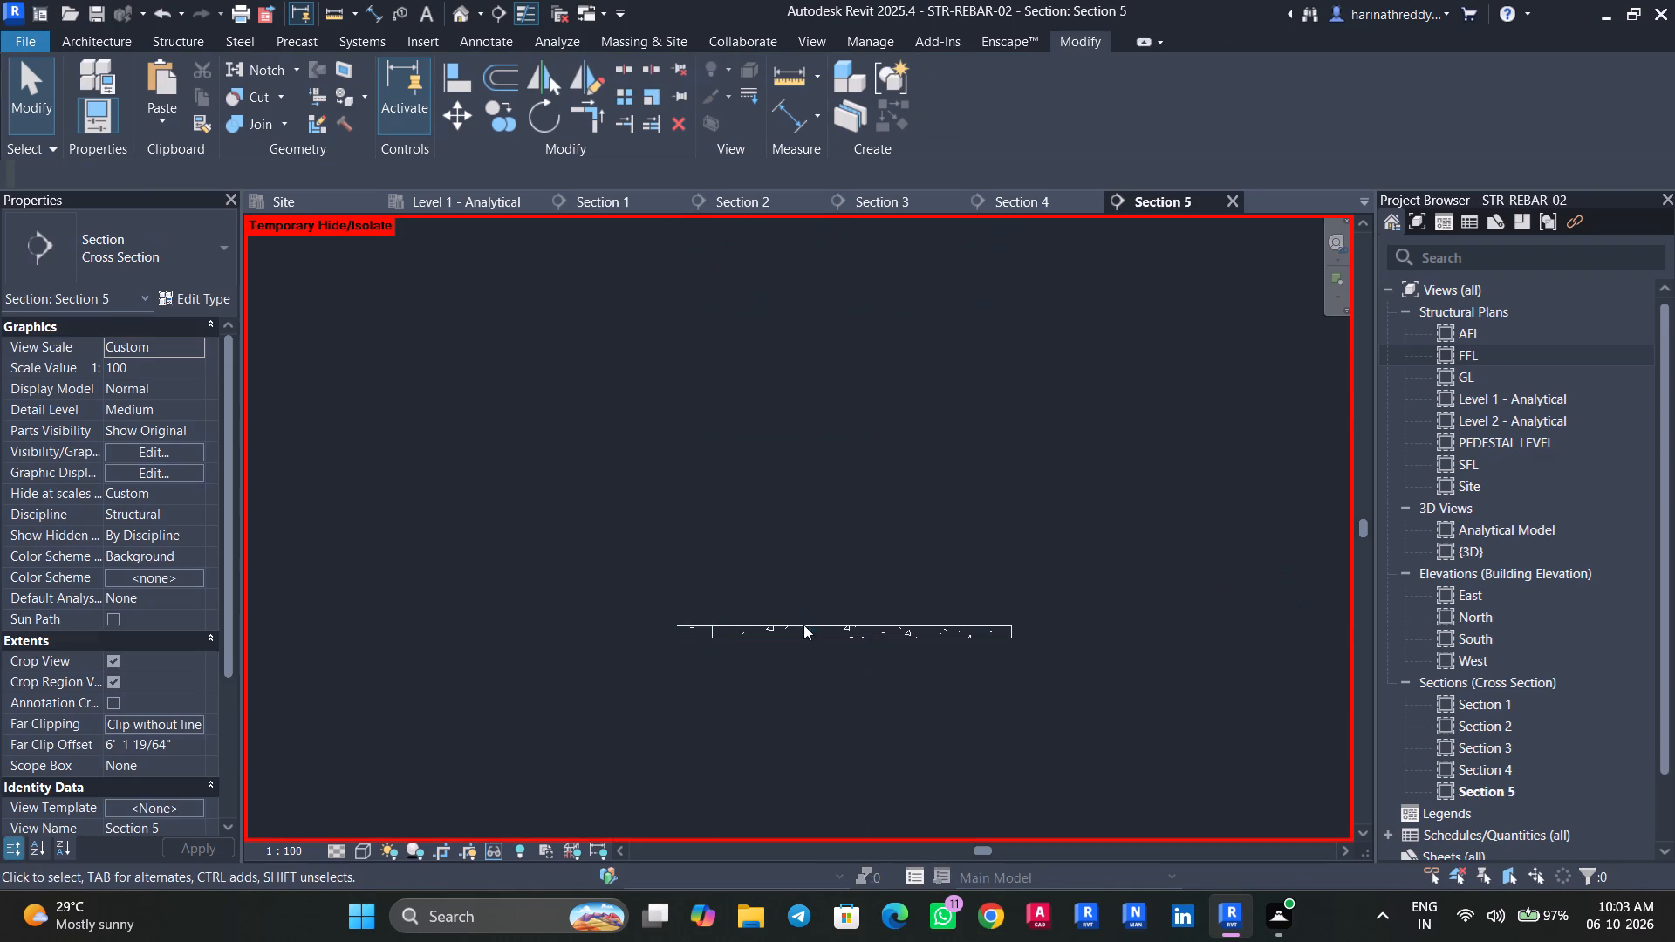
# Temporarily hide the short piece of the adjoining southern slab, isolating the main FFL slab in the section.
pyautogui.click(809, 642)
pyautogui.press('Escape')
pyautogui.click(689, 626)
pyautogui.scroll(7, 701, 640)
pyautogui.scroll(-1, 714, 660)
pyautogui.scroll(1, 714, 660)
pyautogui.moveTo(715, 661); pyautogui.dragTo(571, 675, button='middle')
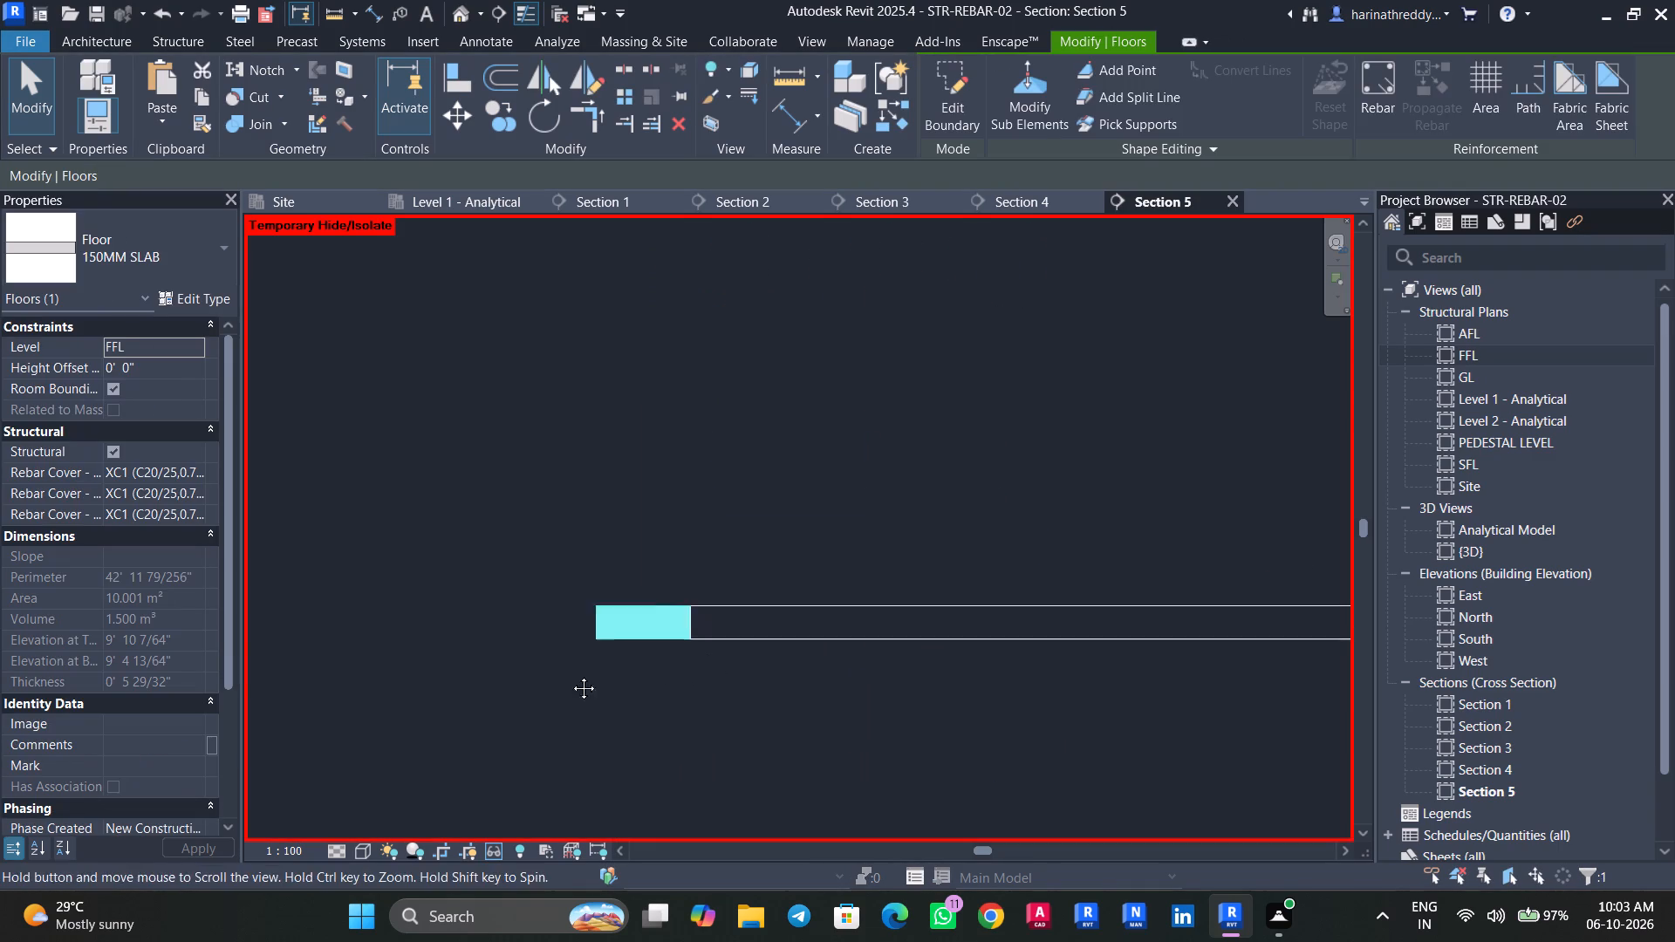
pyautogui.moveTo(571, 675); pyautogui.dragTo(325, 673, button='middle')
pyautogui.press('Escape')
pyautogui.click(631, 635)
pyautogui.moveTo(574, 685); pyautogui.dragTo(890, 686, button='middle')
pyautogui.press('Escape')
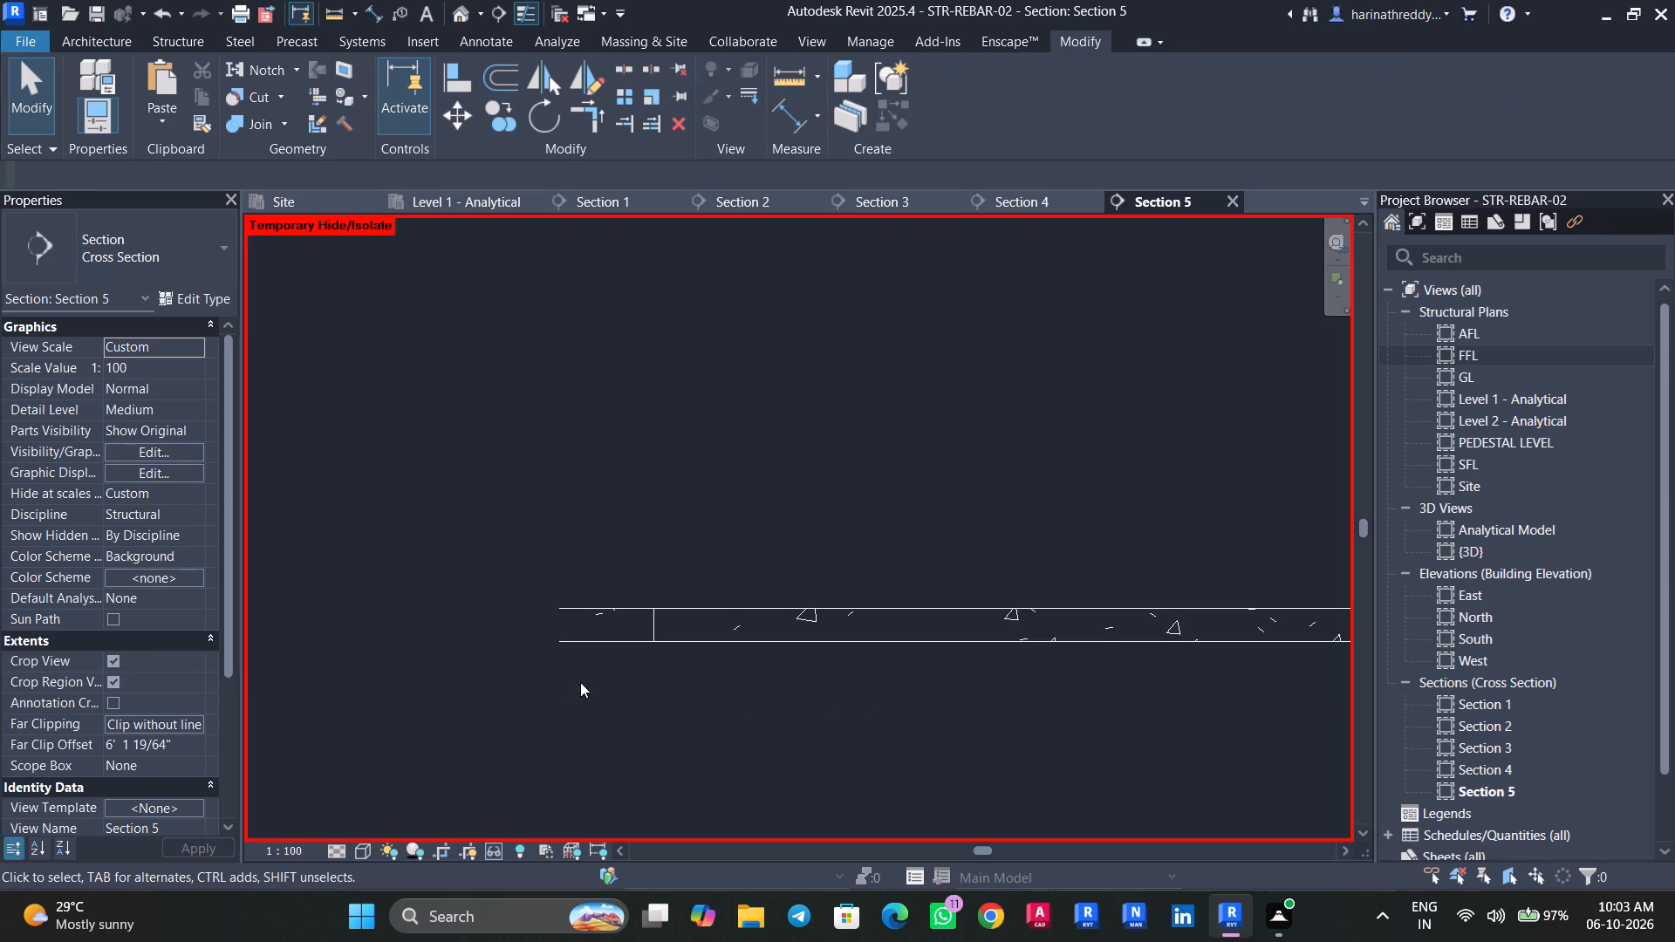
pyautogui.moveTo(582, 672); pyautogui.dragTo(604, 560)
pyautogui.moveTo(605, 556); pyautogui.dragTo(585, 679)
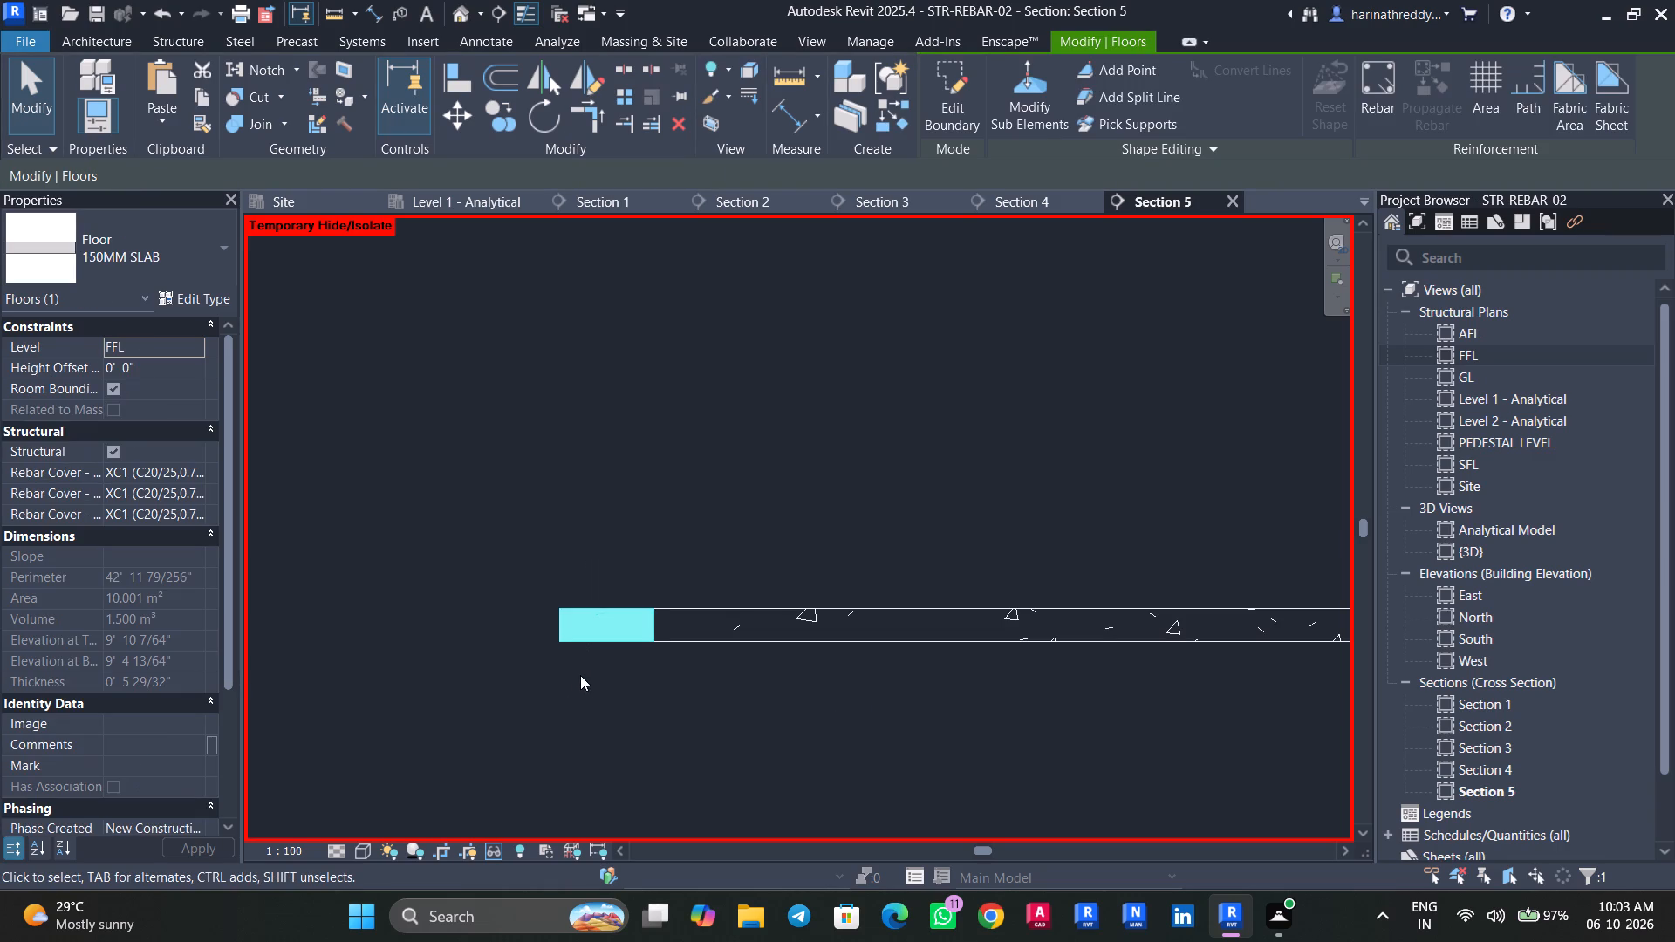
pyautogui.write('HH')
# Add a rebar cover setting named SLAB 20MM while editing the cover of the main FFL slab.
pyautogui.moveTo(807, 672); pyautogui.dragTo(415, 596, button='middle')
pyautogui.click(539, 530)
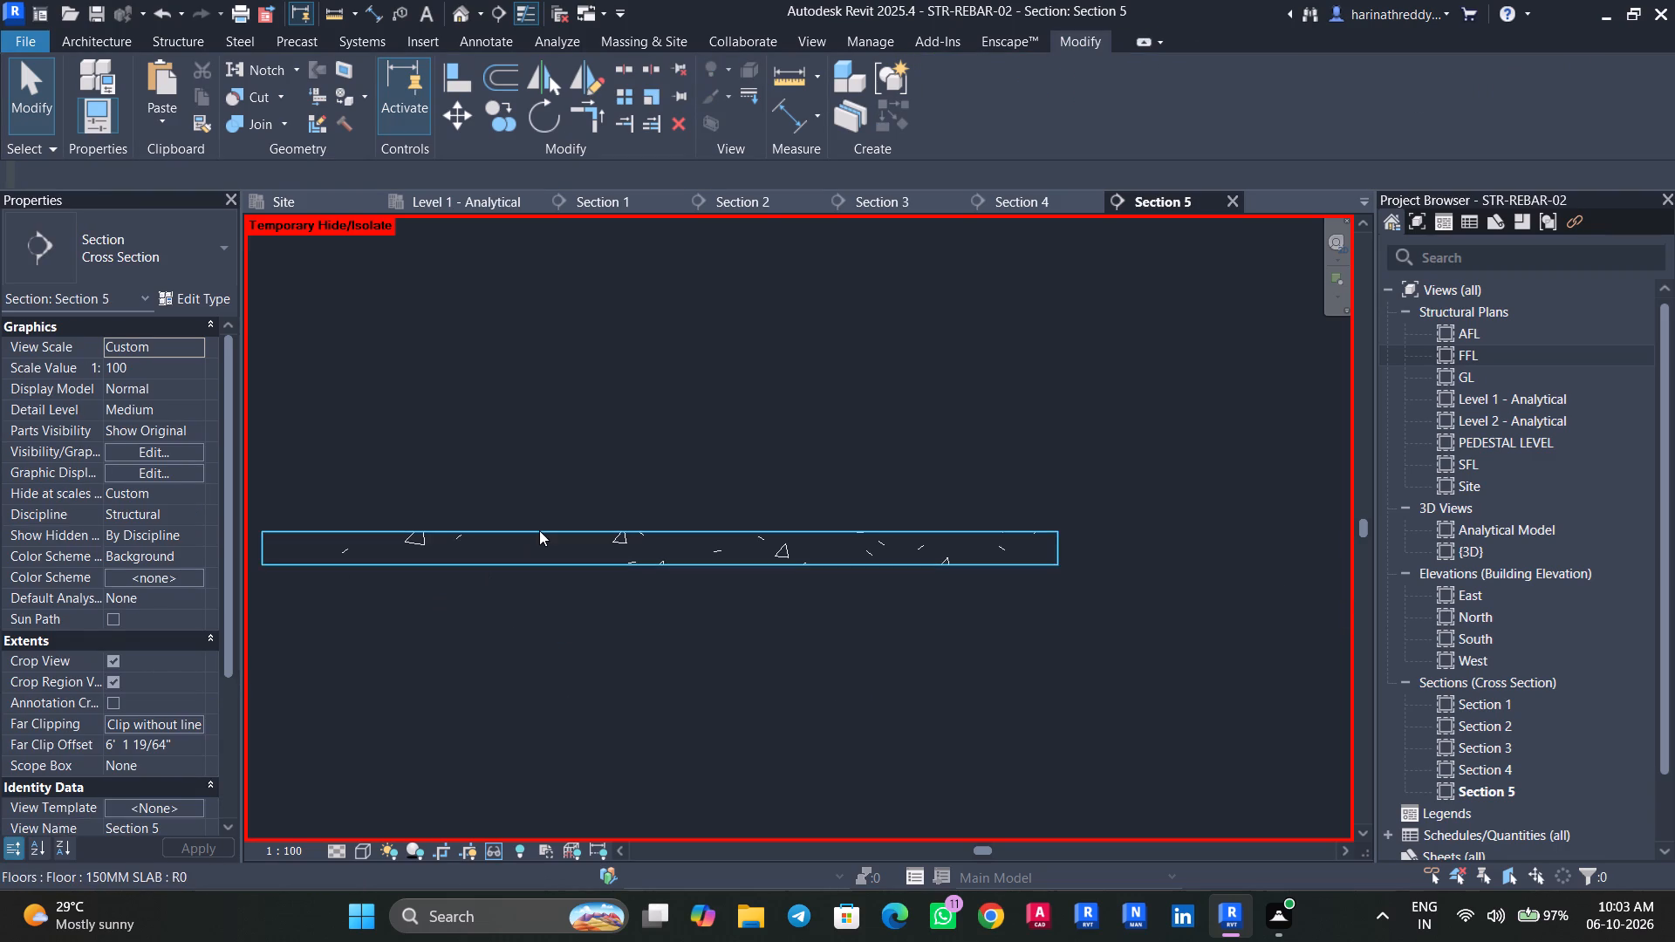
pyautogui.moveTo(545, 601); pyautogui.dragTo(707, 647, button='middle')
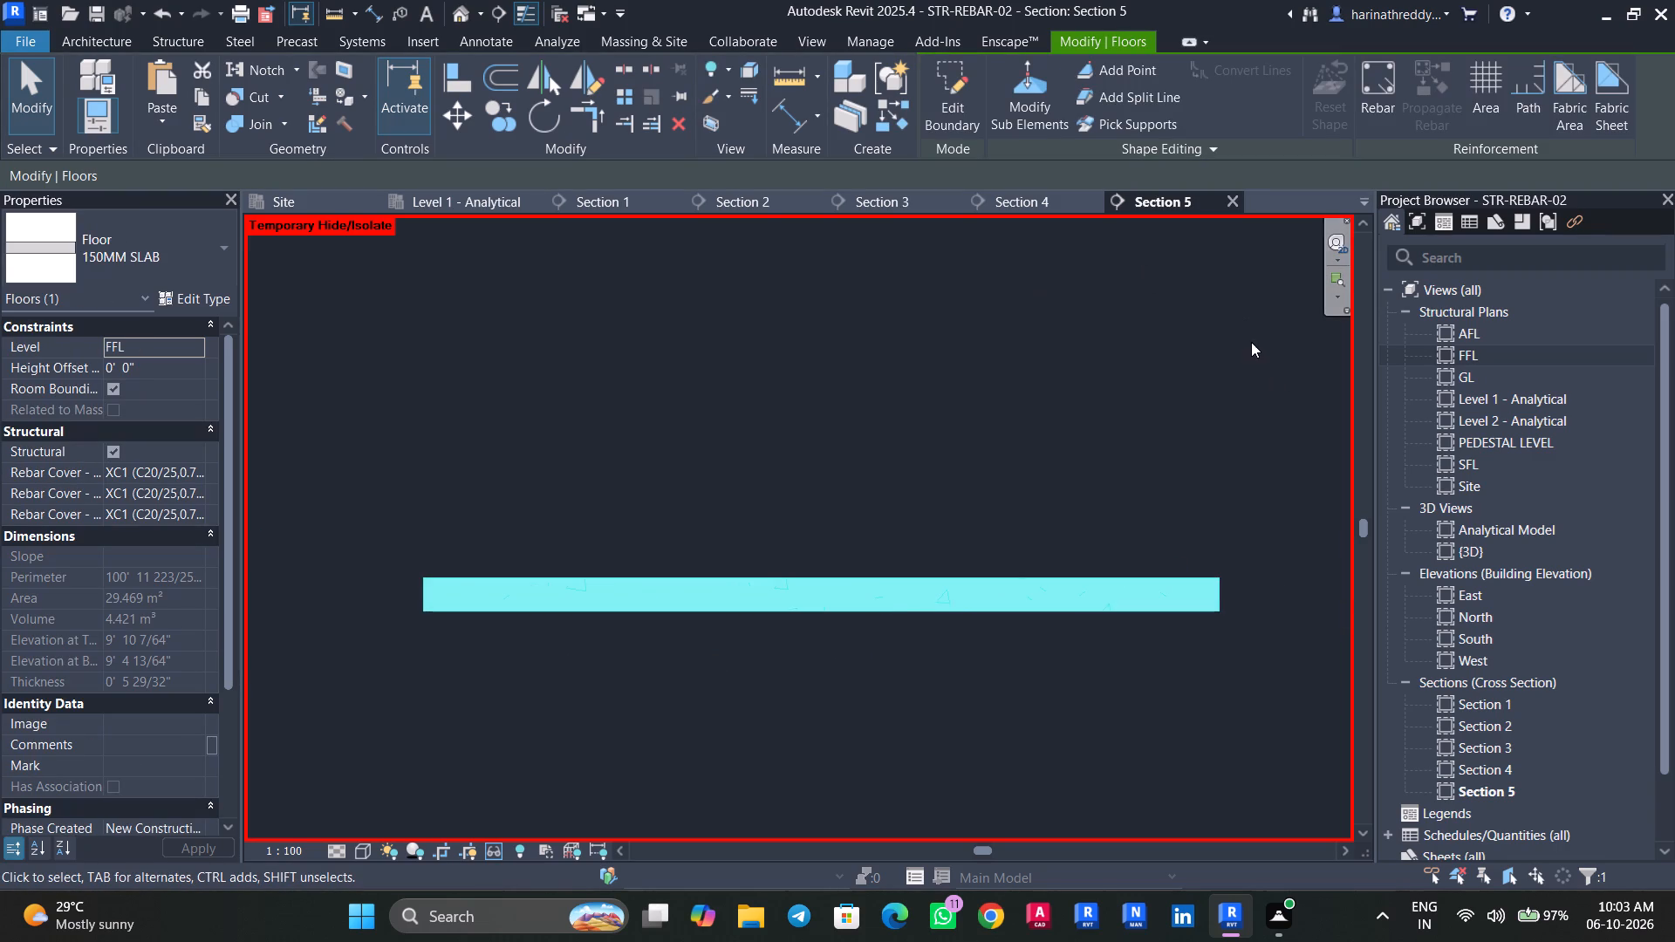
pyautogui.click(177, 46)
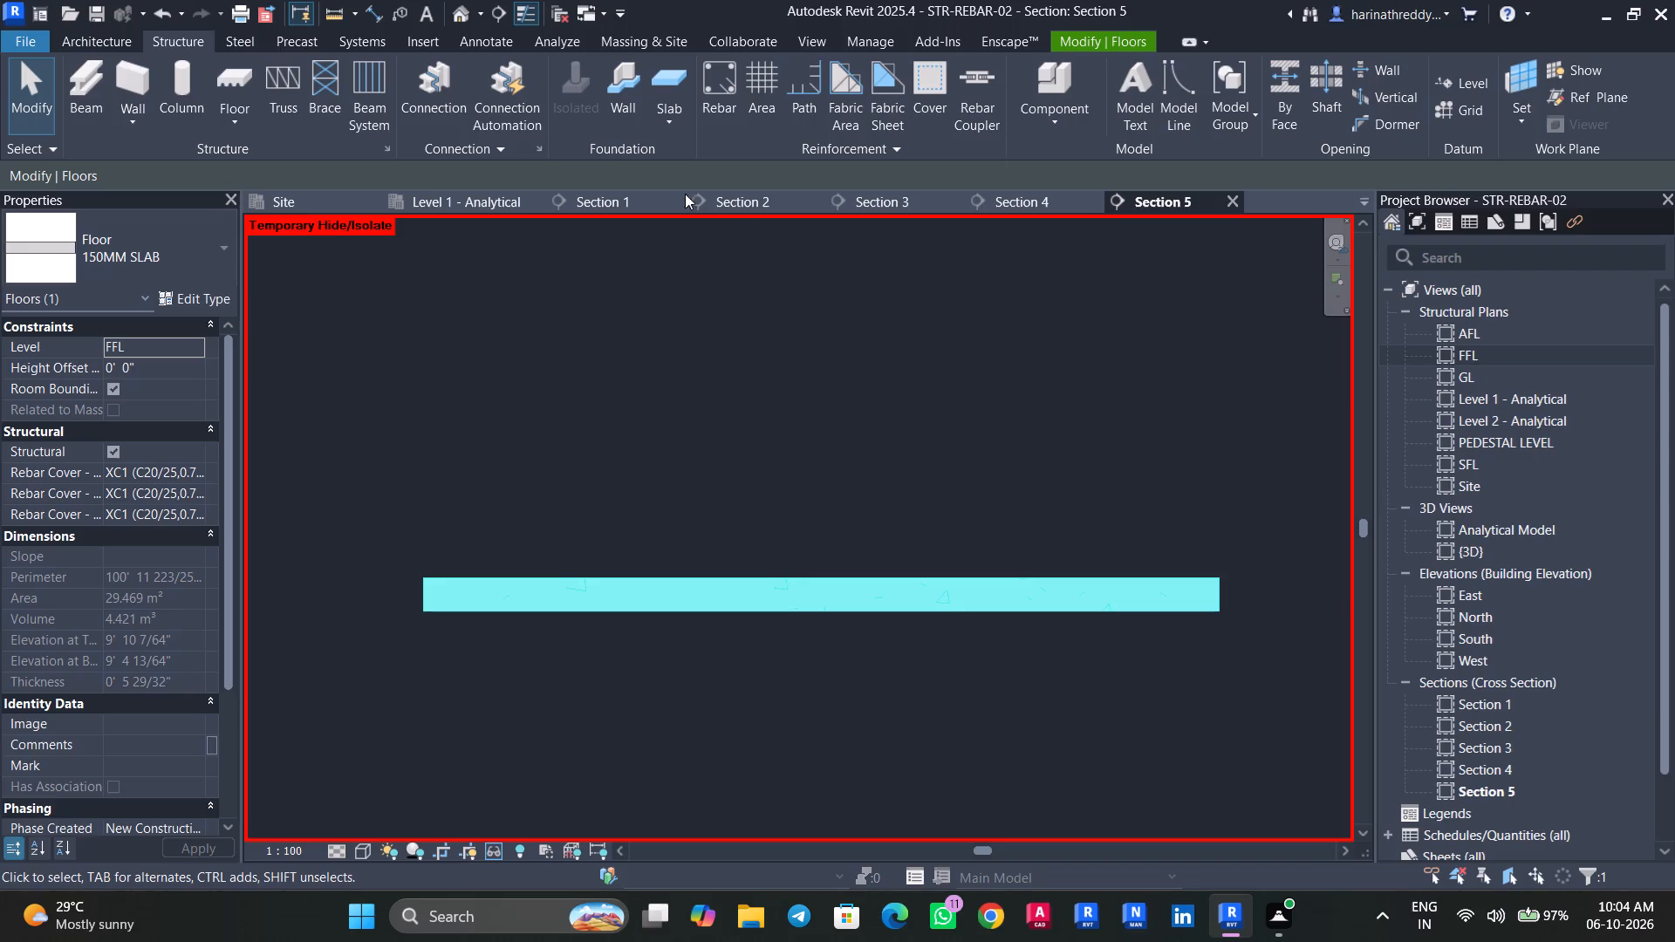
pyautogui.click(926, 119)
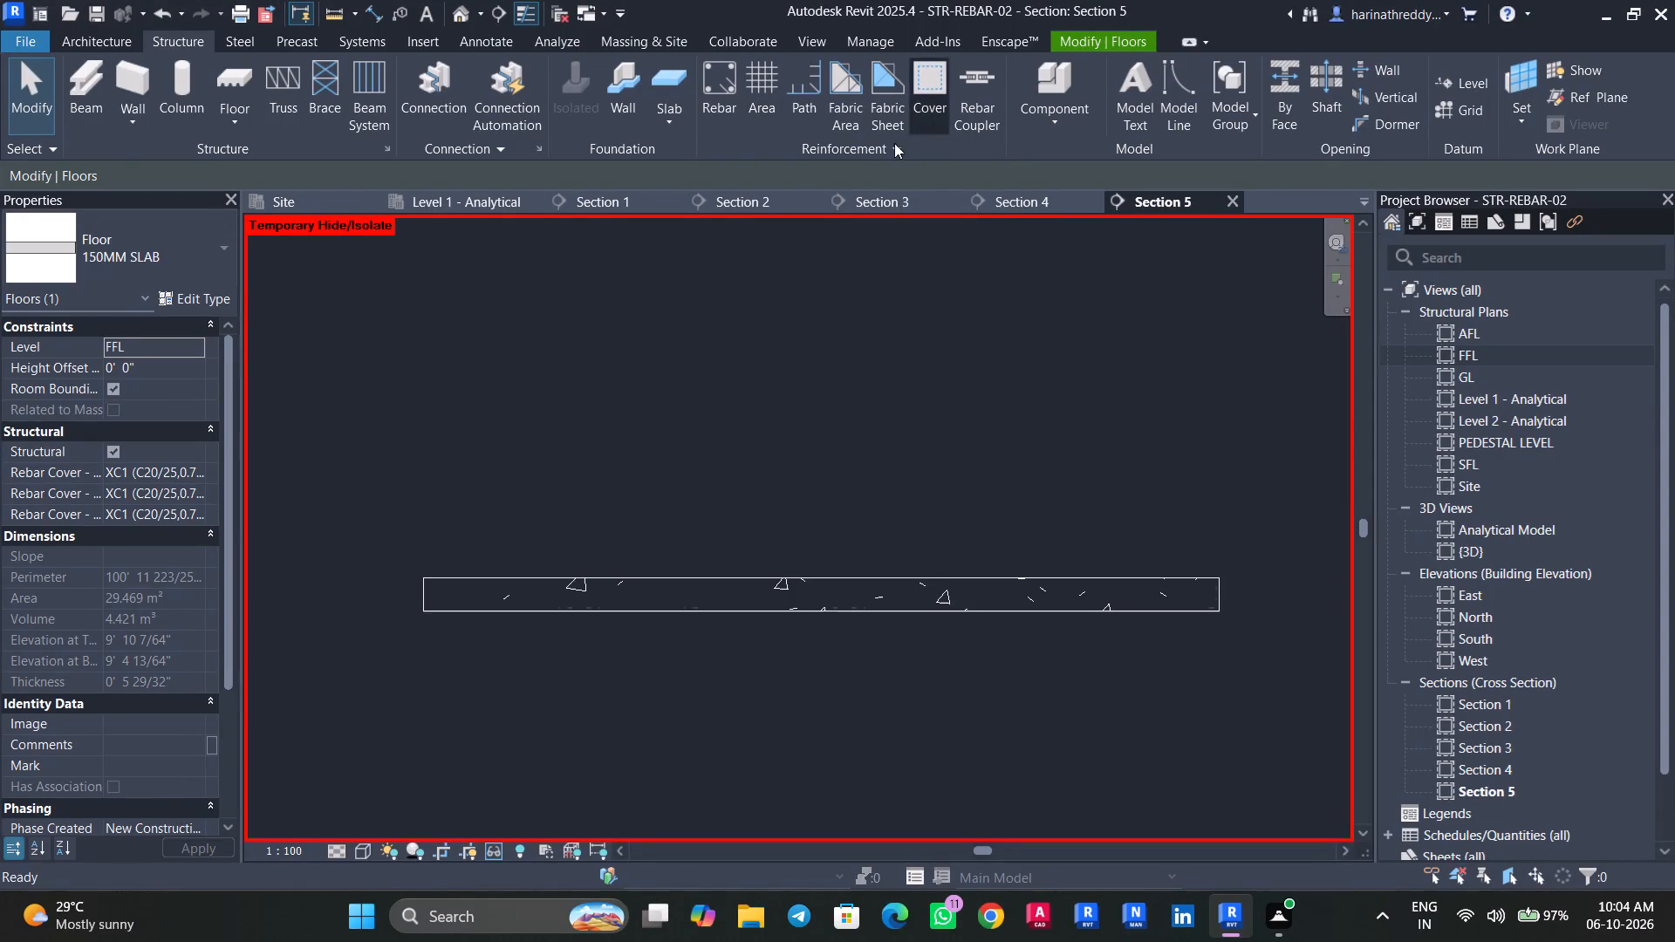
pyautogui.click(474, 175)
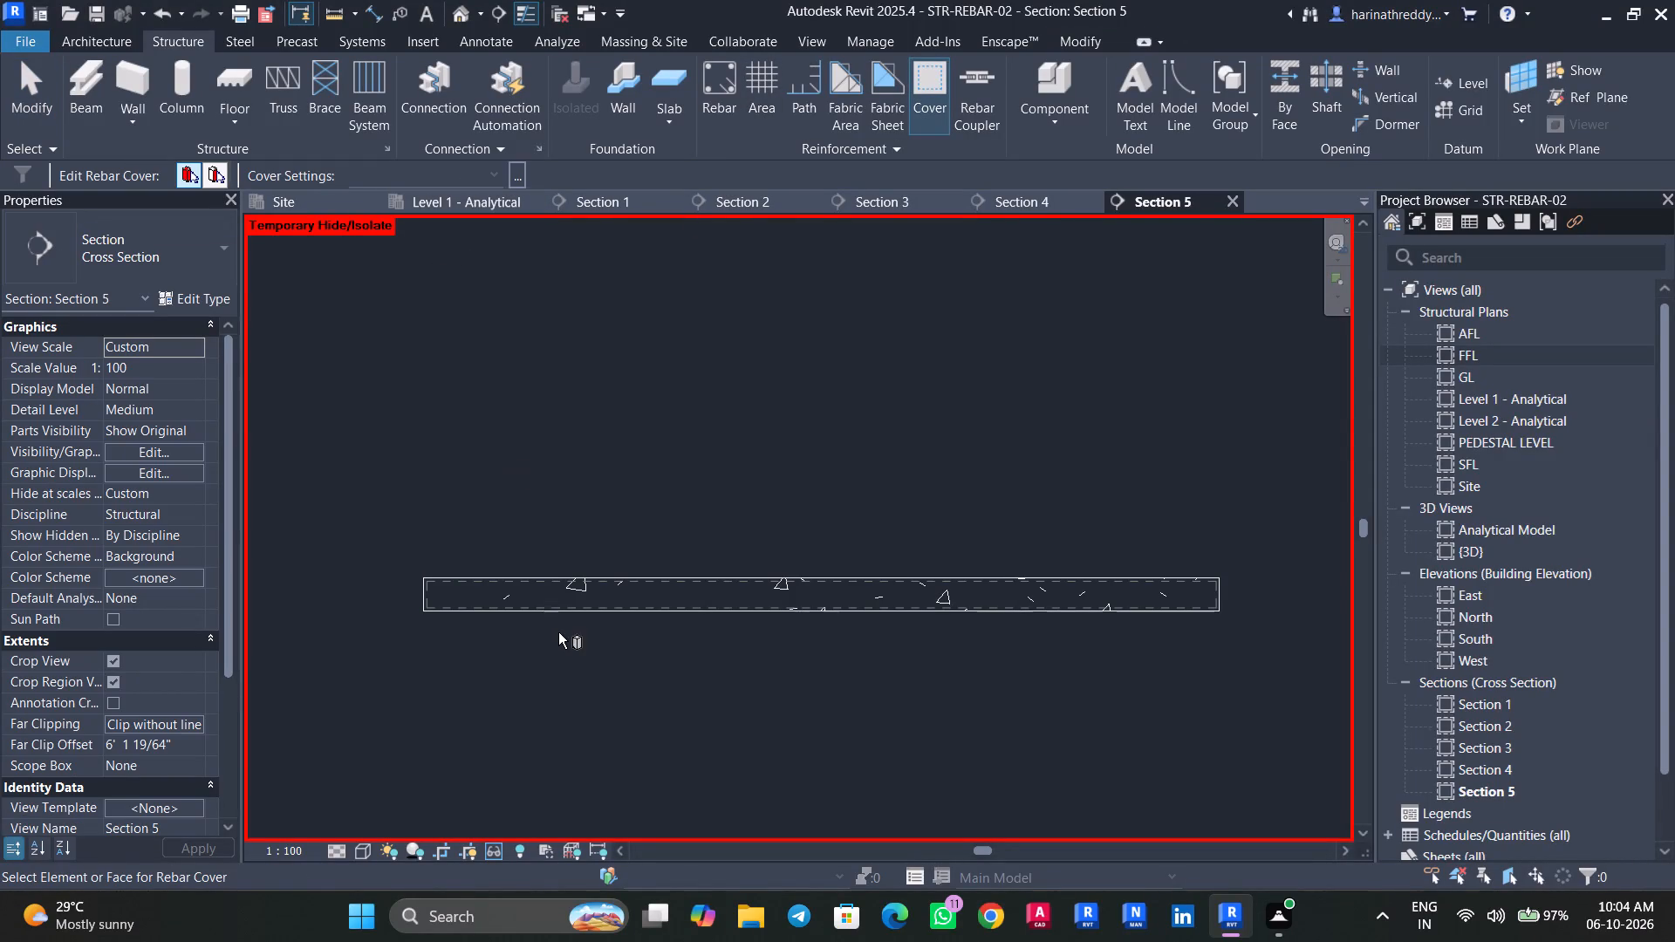
pyautogui.click(558, 632)
pyautogui.click(563, 574)
pyautogui.click(494, 174)
pyautogui.scroll(5, 474, 238)
pyautogui.scroll(-1, 475, 240)
pyautogui.scroll(3, 475, 240)
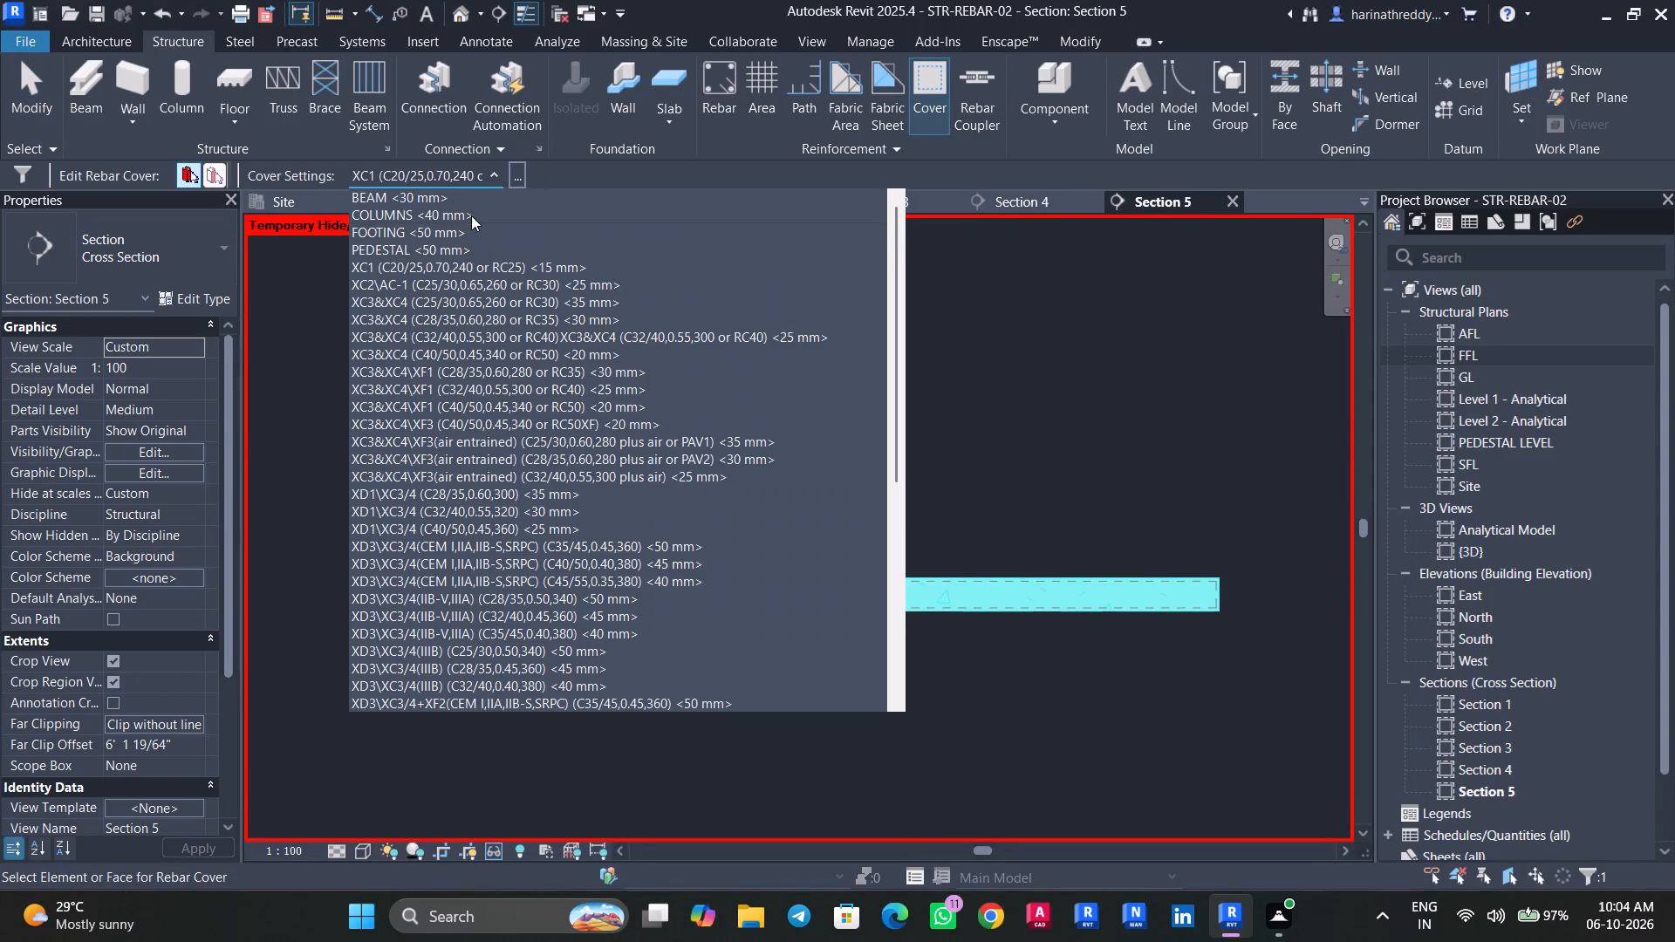
pyautogui.click(512, 179)
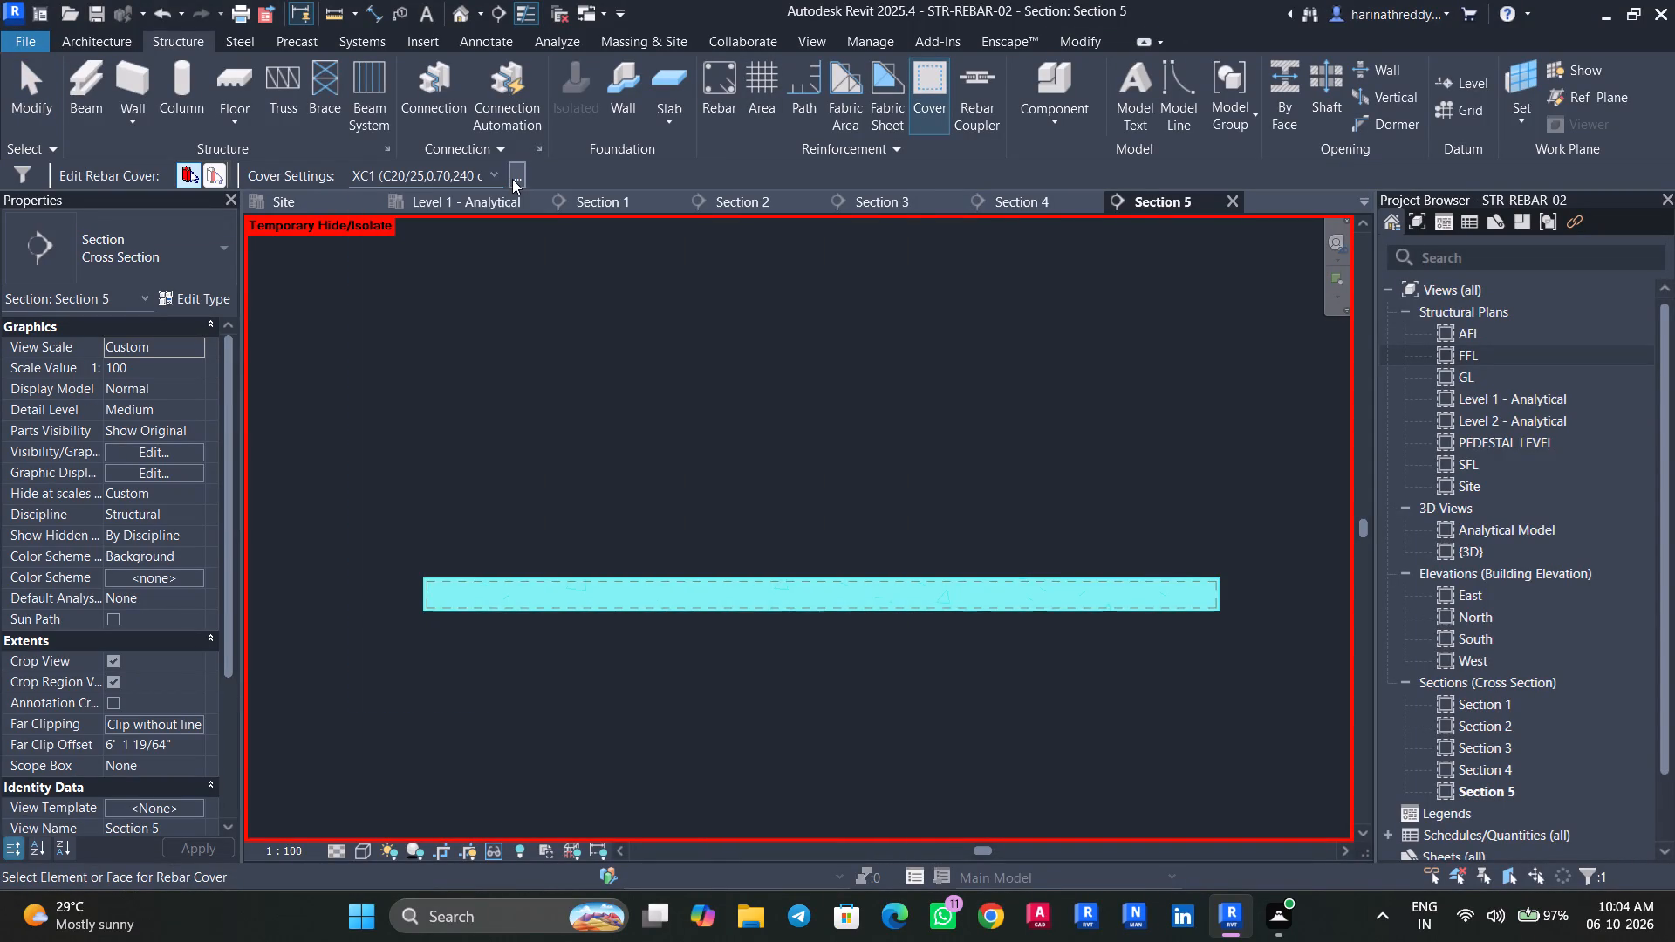
pyautogui.click(512, 179)
pyautogui.click(1098, 397)
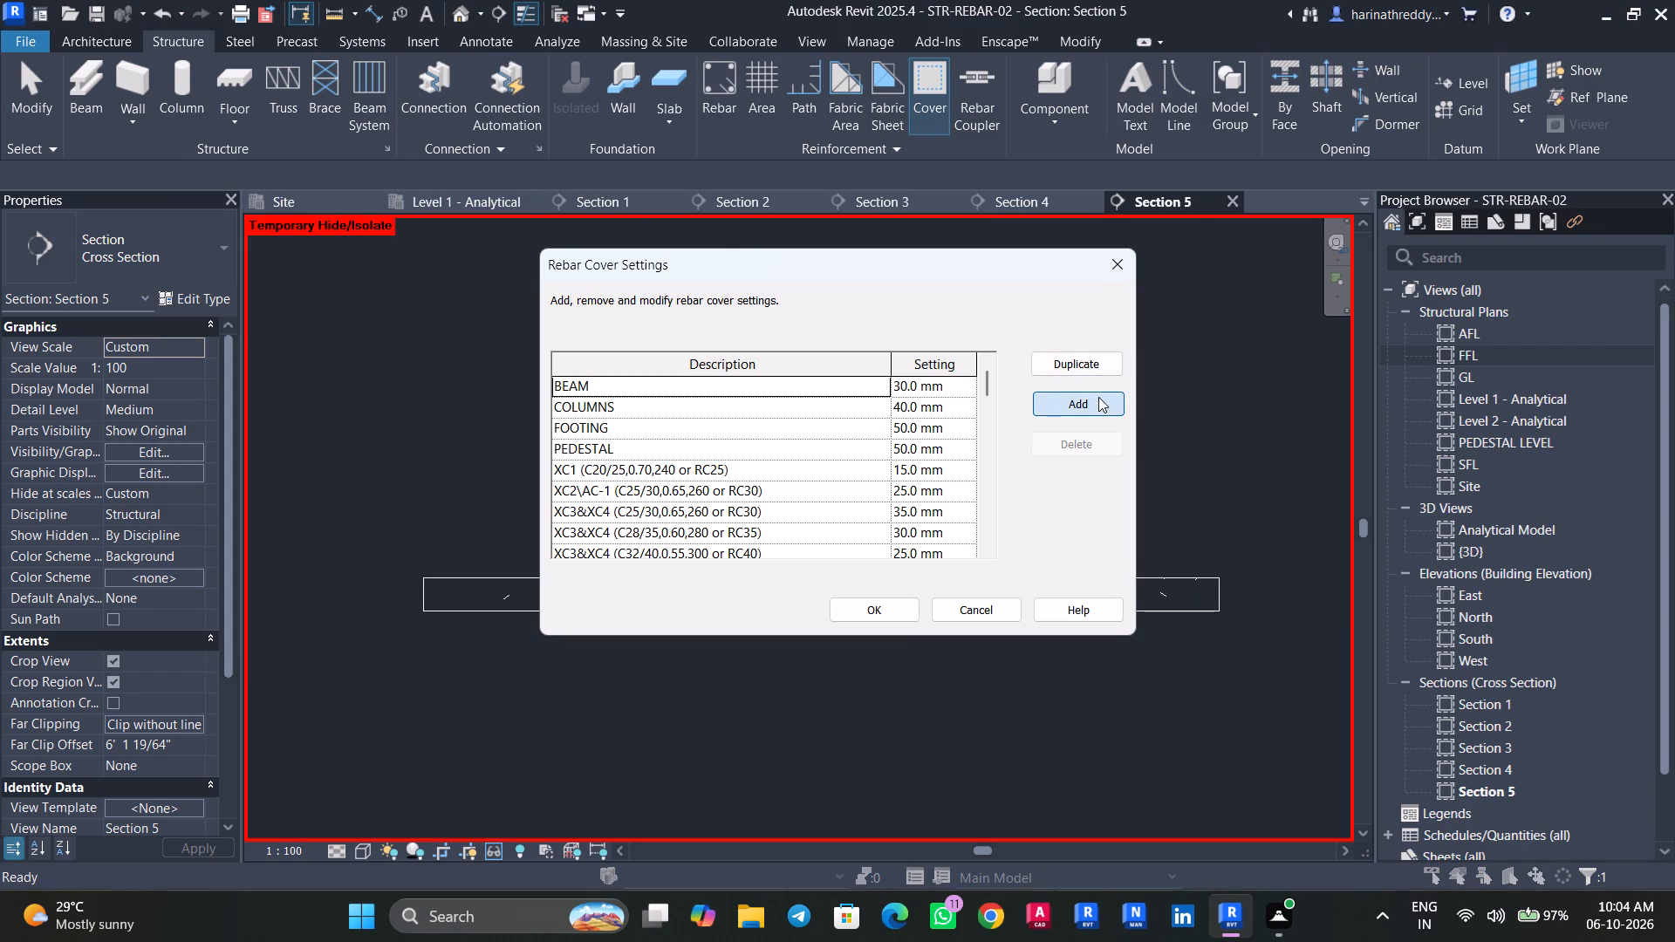
pyautogui.click(721, 542)
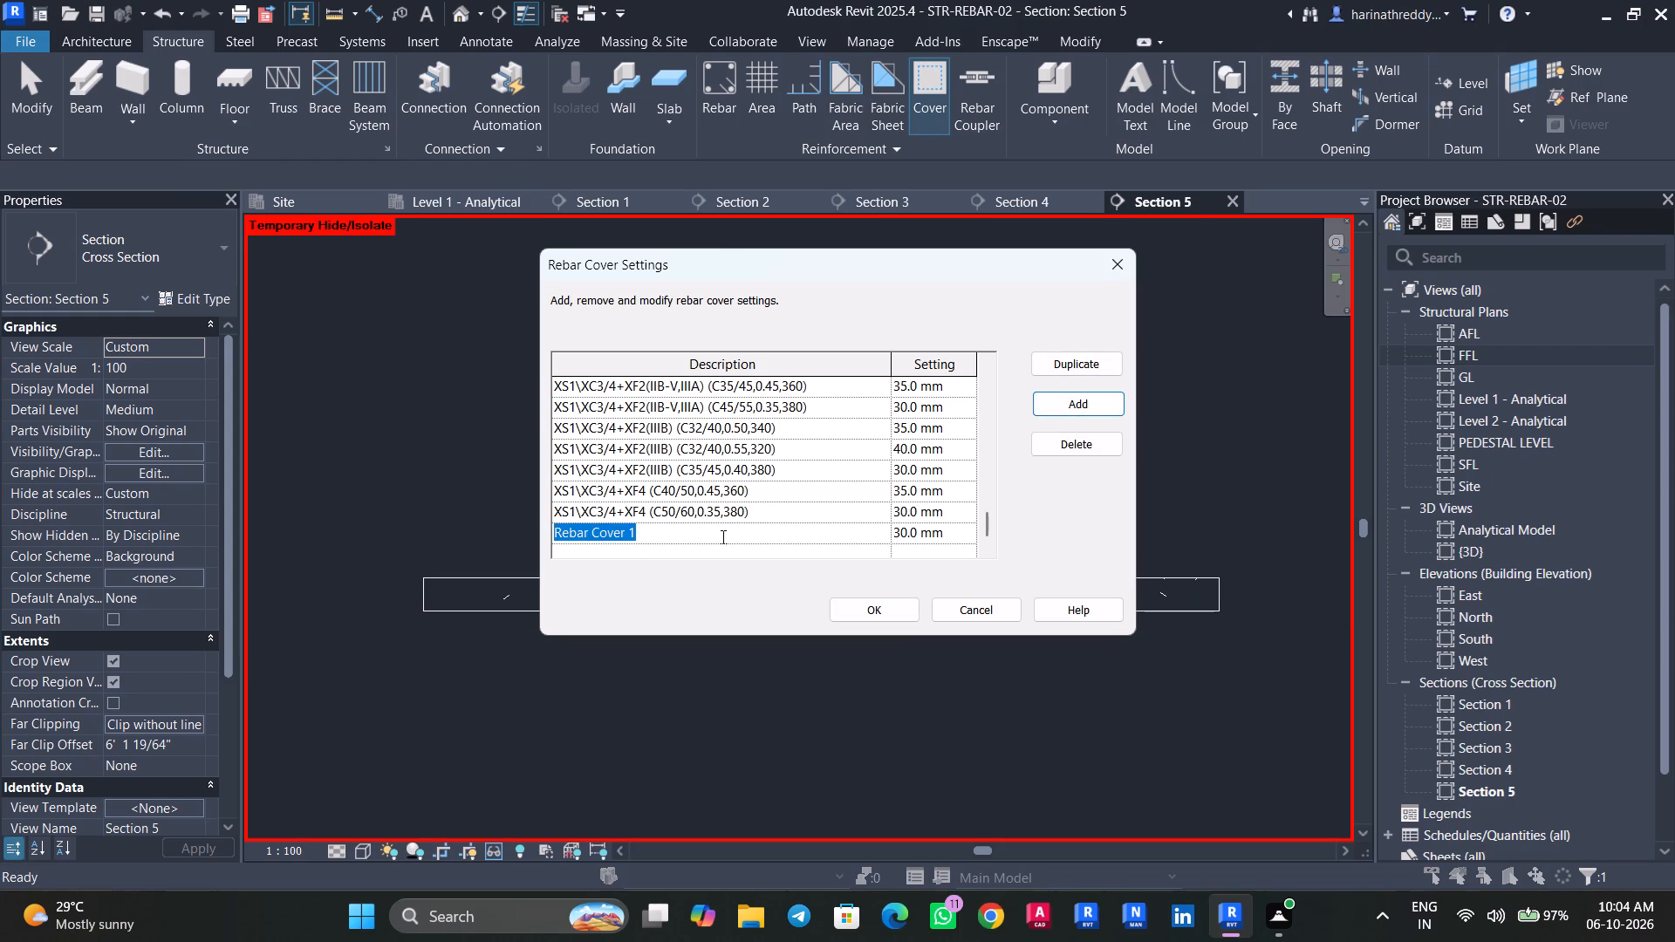
pyautogui.write('SLAB 20')
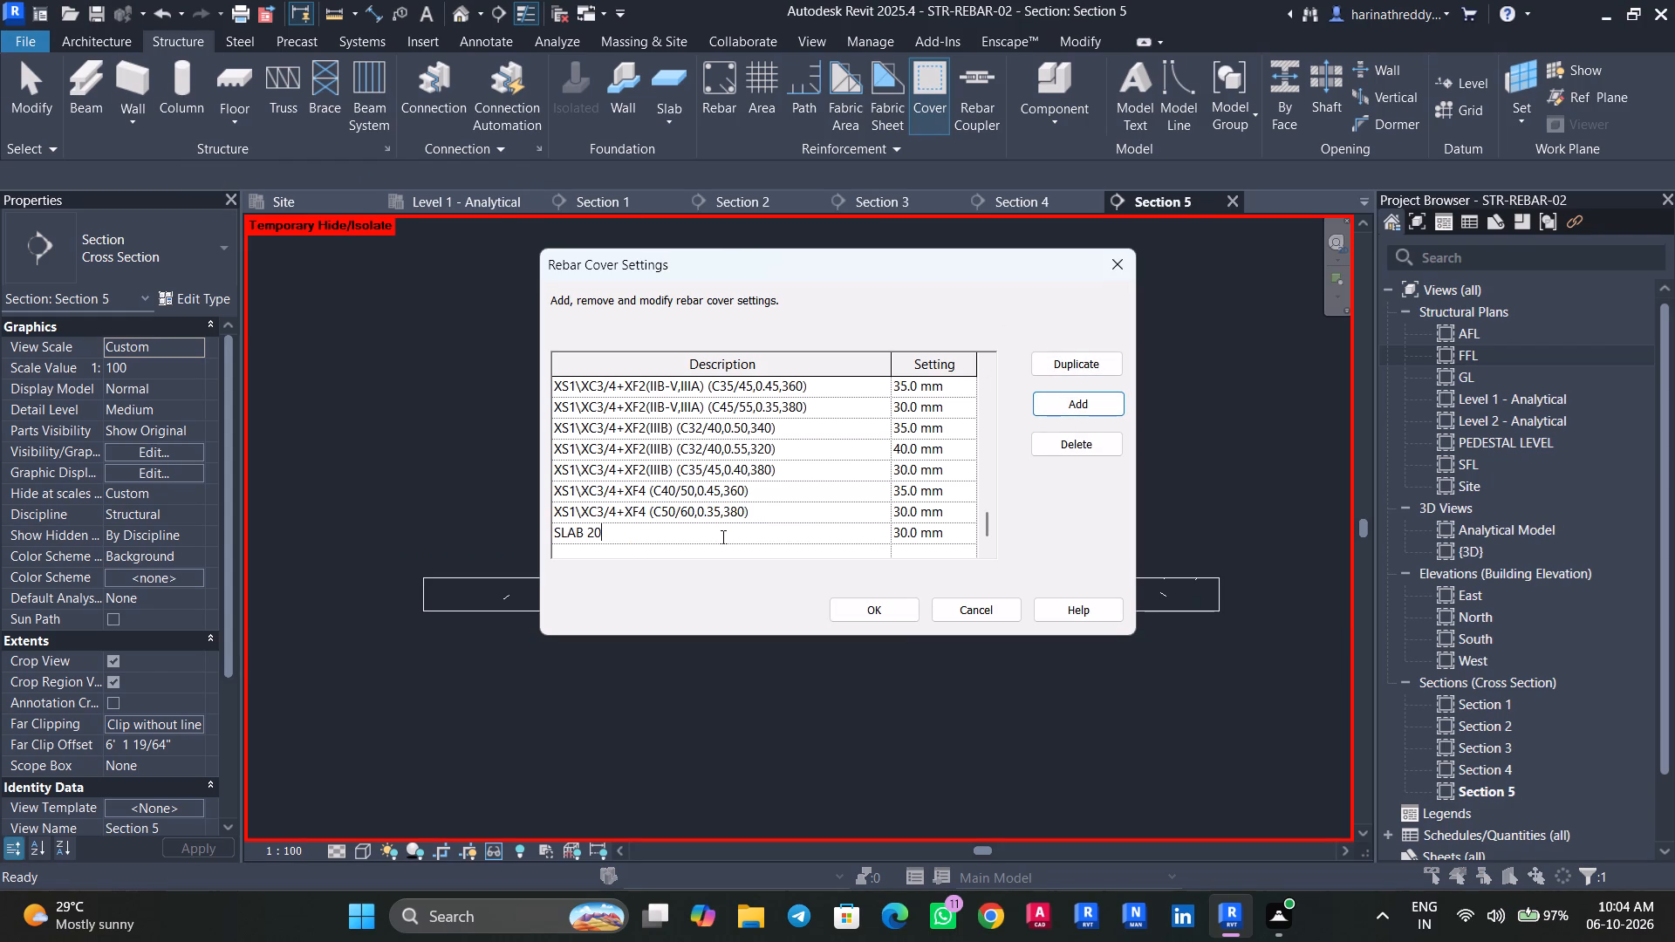
pyautogui.write('MM')
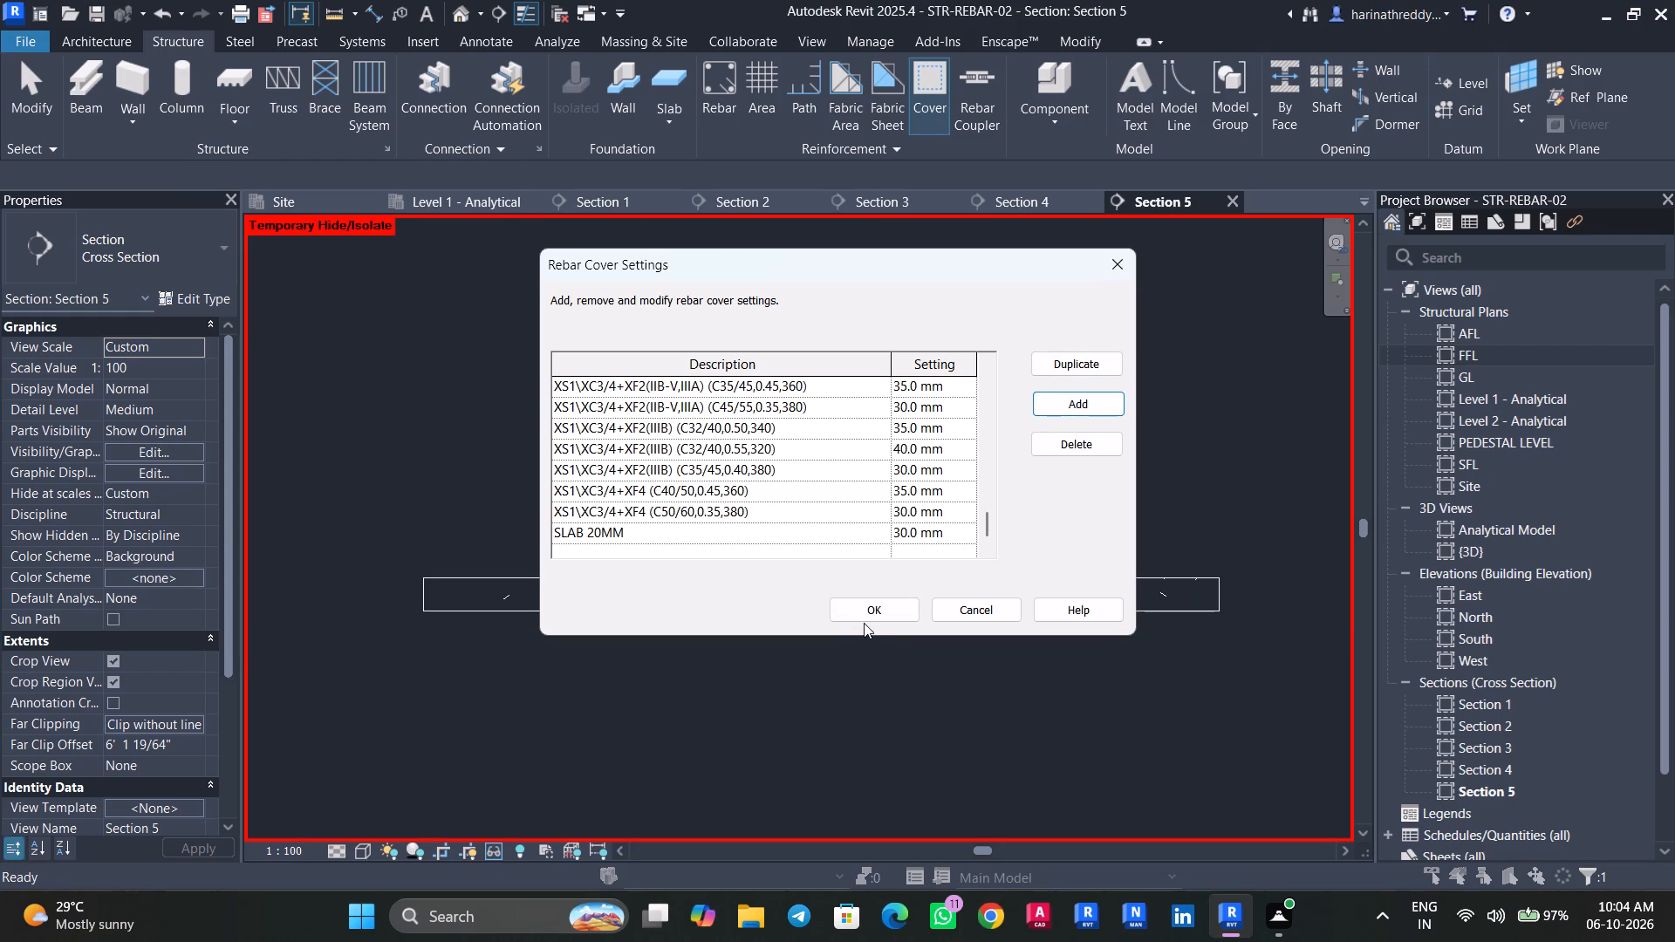
pyautogui.click(864, 623)
pyautogui.click(854, 612)
pyautogui.click(834, 602)
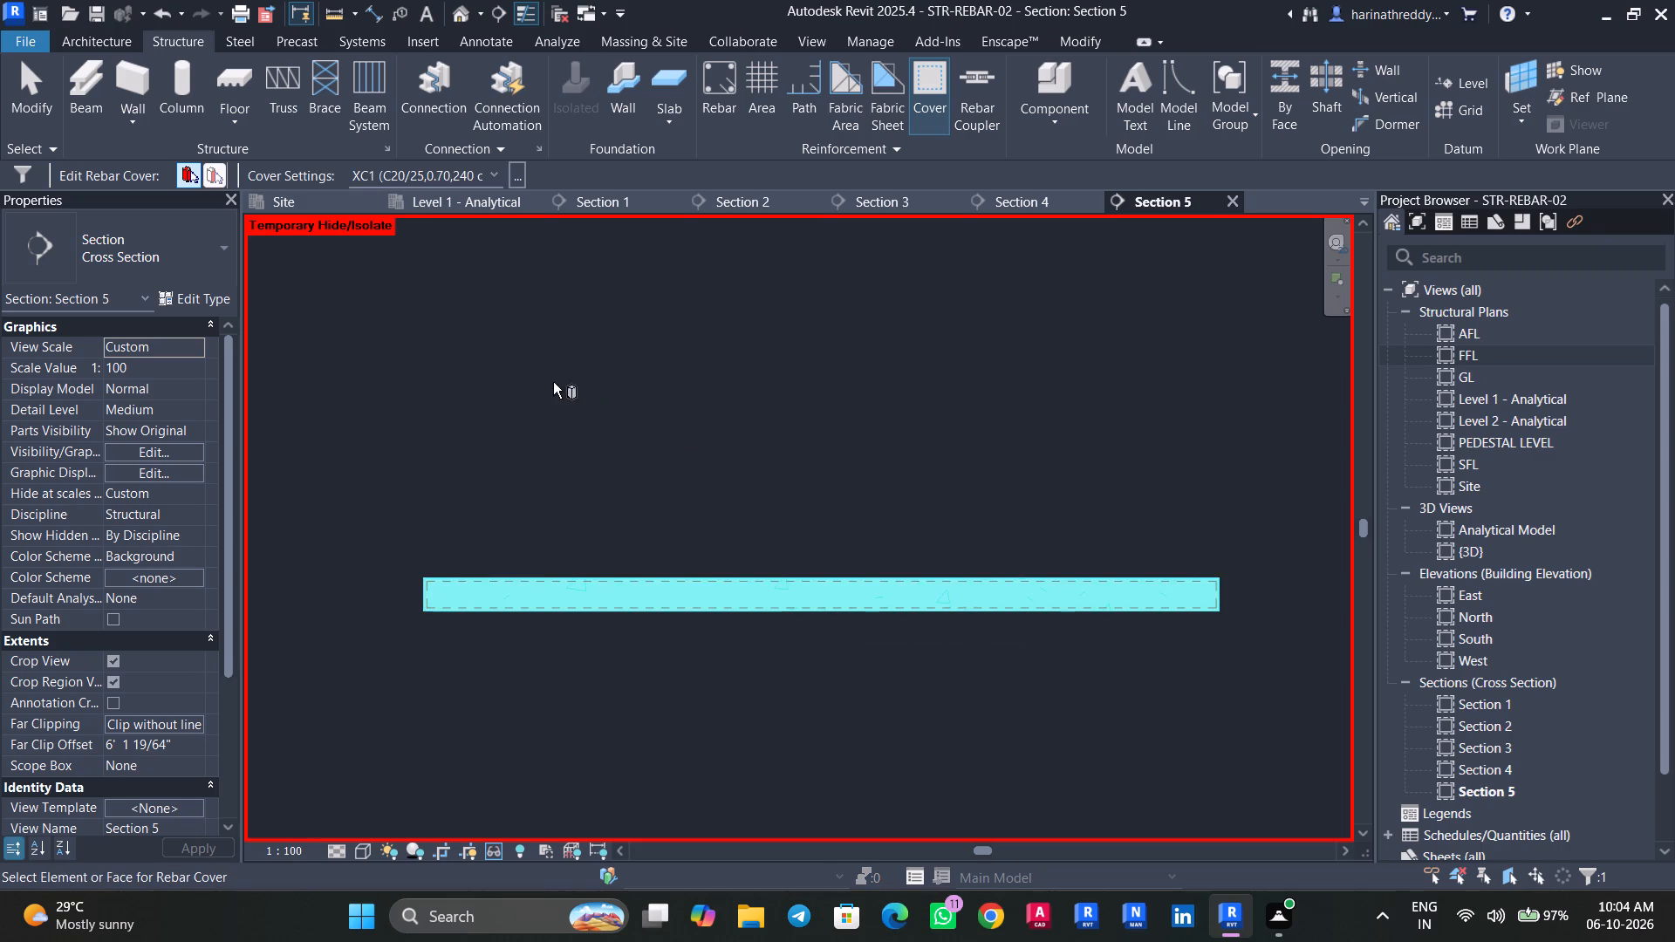
# Assign the SLAB 20MM cover setting to the main FFL slab.
pyautogui.click(493, 172)
pyautogui.scroll(2, 483, 235)
pyautogui.scroll(-1, 469, 234)
pyautogui.scroll(5, 469, 234)
pyautogui.scroll(-1, 442, 202)
pyautogui.scroll(1, 442, 202)
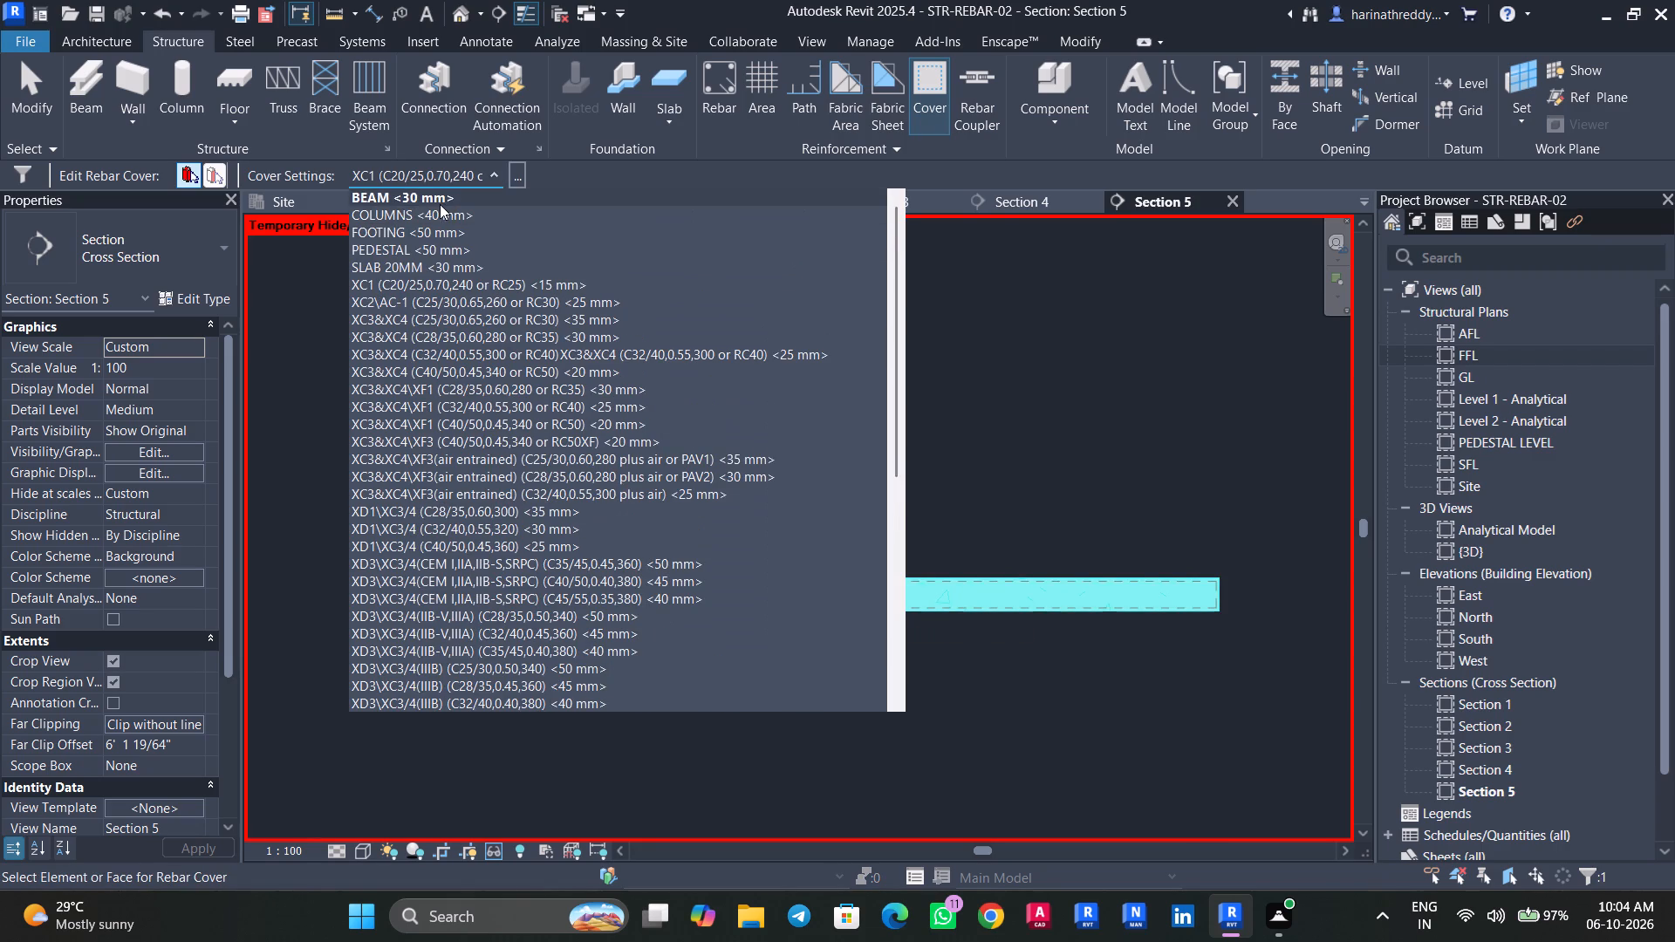
pyautogui.scroll(5, 435, 230)
pyautogui.click(431, 261)
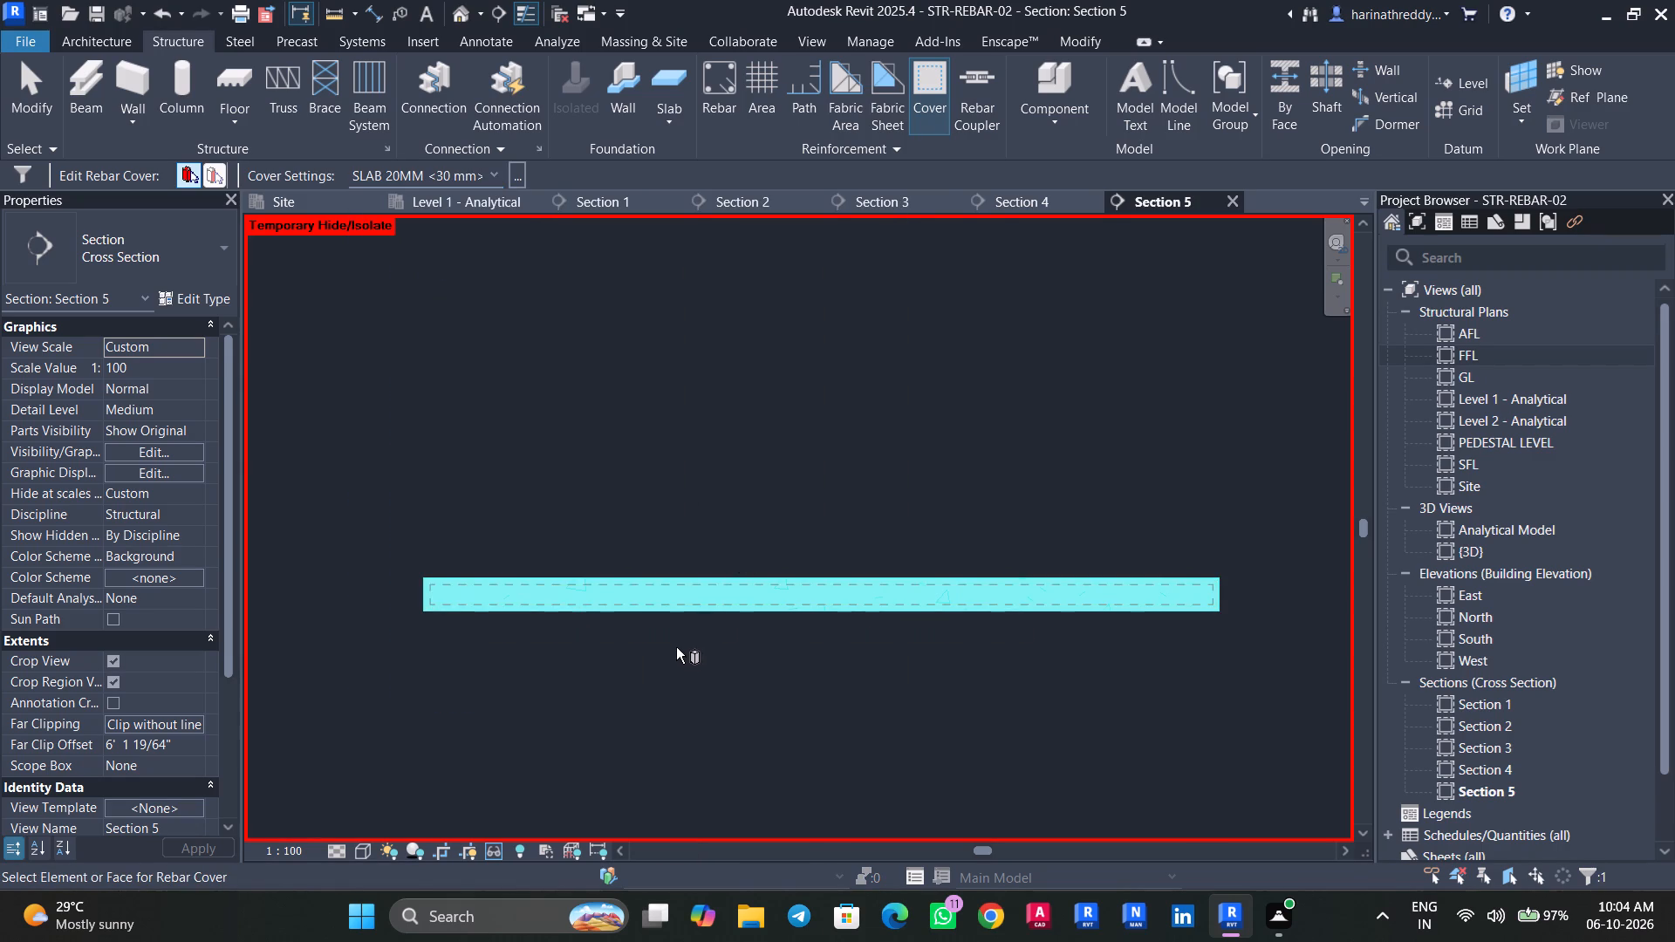
pyautogui.press('Escape')
pyautogui.press('Escape')
# Open a rebar sketch in the section with the main FFL slab as host, using bar type H12.
pyautogui.click(661, 613)
pyautogui.scroll(5, 660, 613)
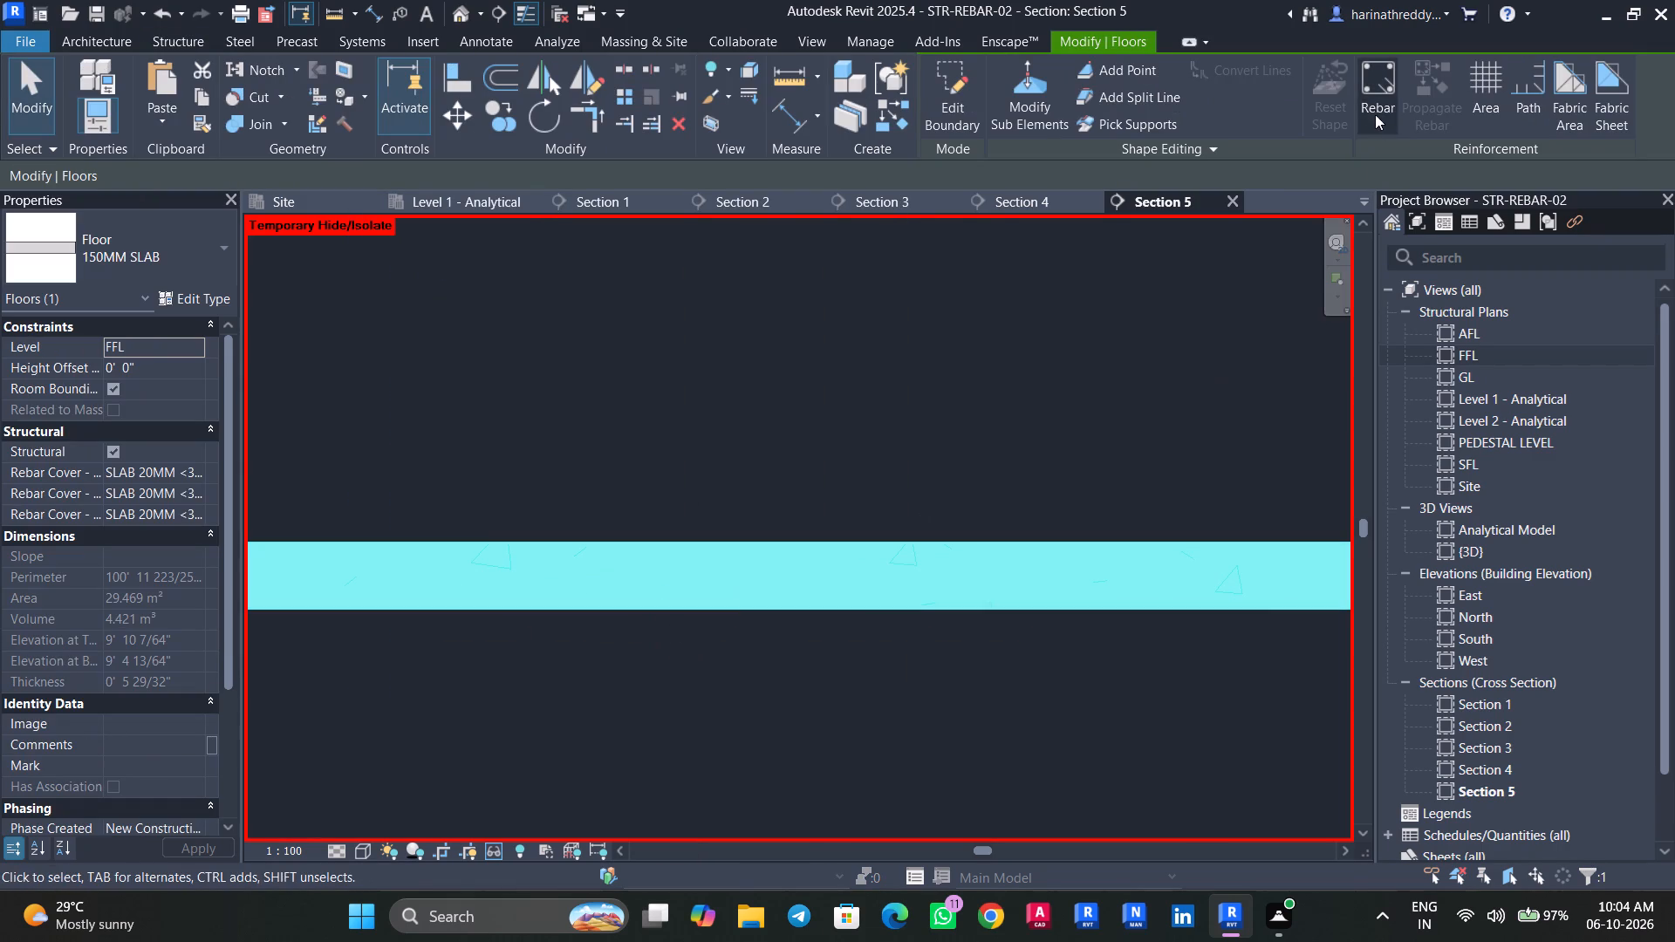
pyautogui.click(1375, 110)
pyautogui.scroll(4, 1233, 392)
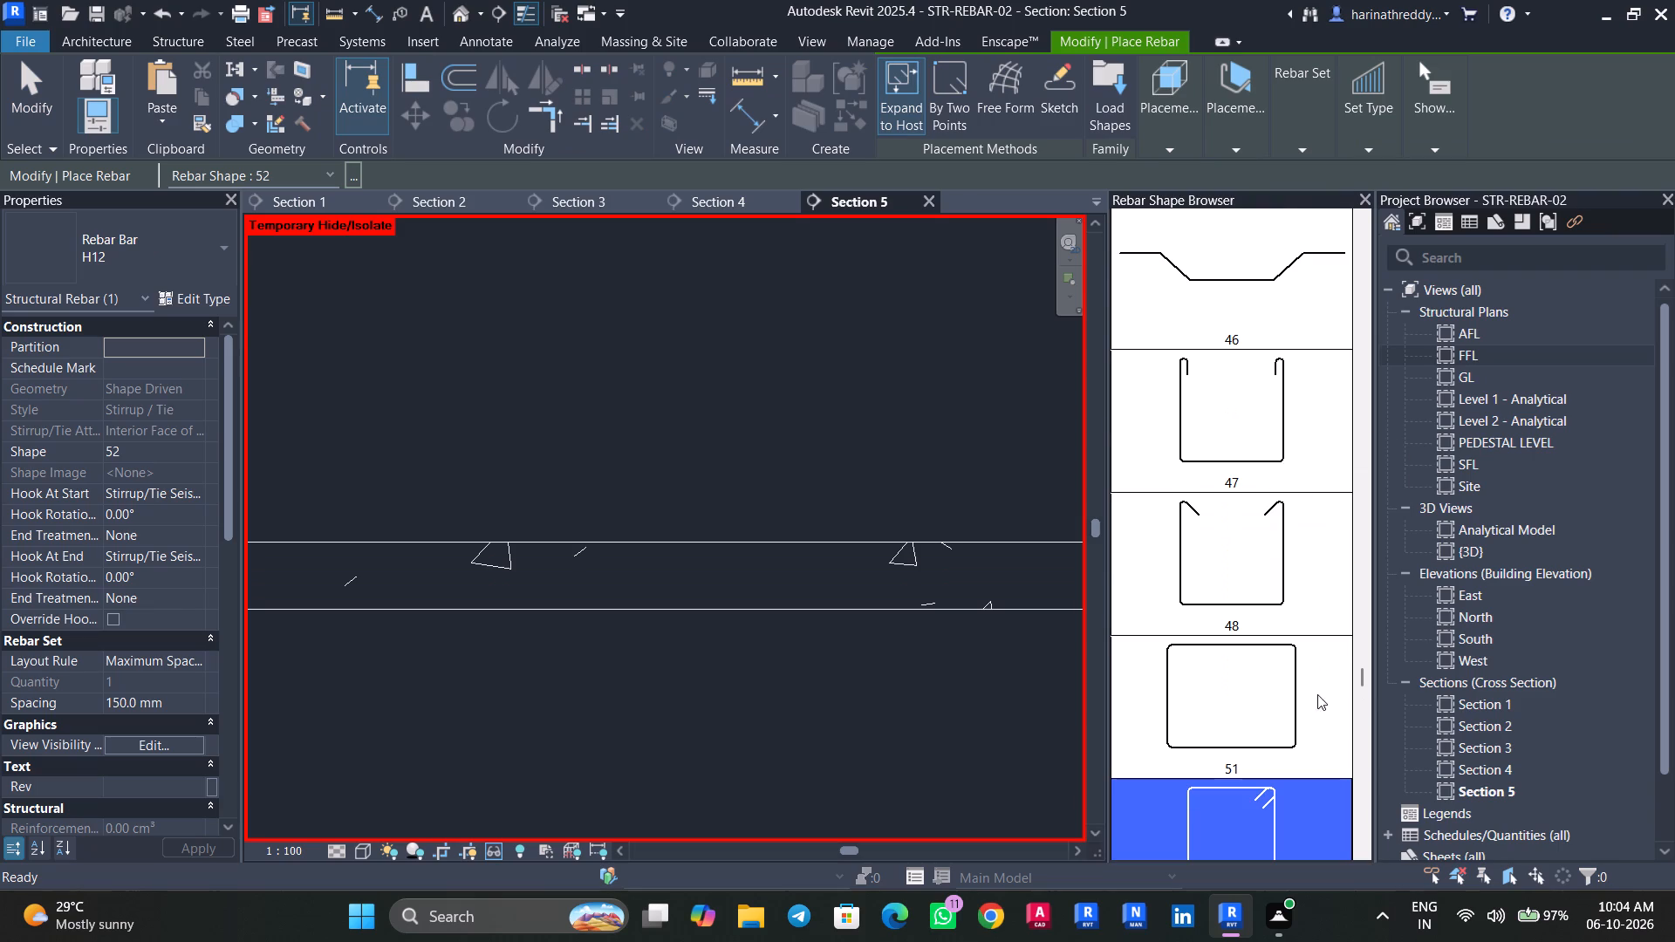
pyautogui.moveTo(1364, 679); pyautogui.dragTo(1378, 225)
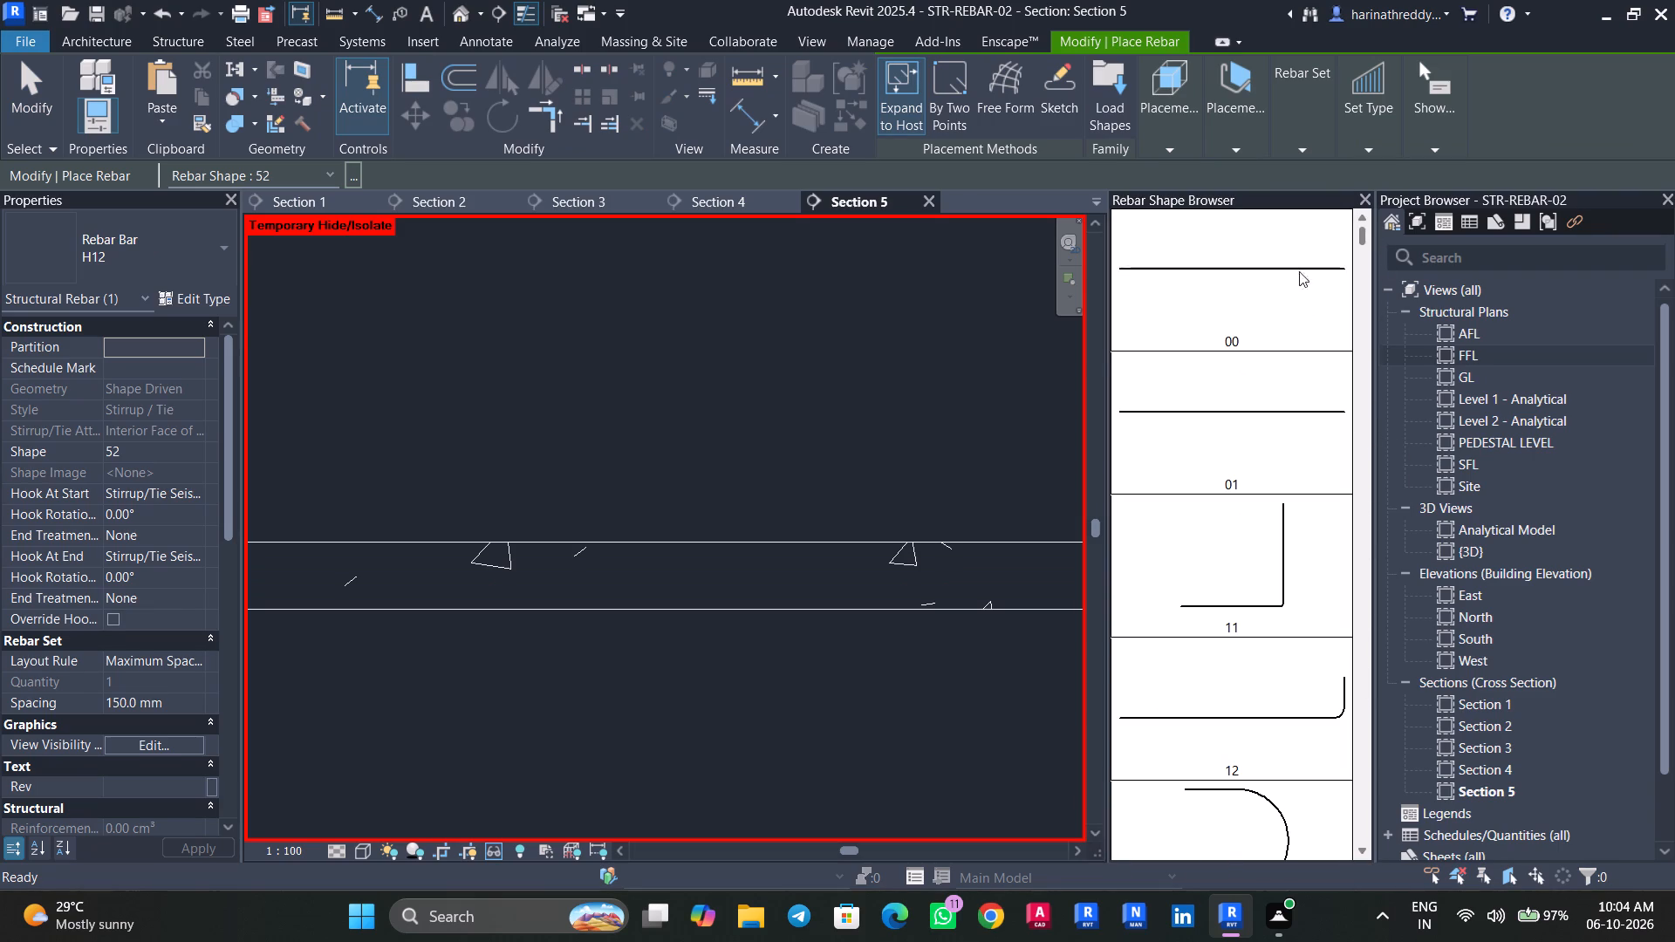
pyautogui.click(1299, 271)
pyautogui.scroll(-6, 654, 427)
pyautogui.scroll(7, 457, 481)
pyautogui.scroll(-1, 450, 490)
pyautogui.scroll(4, 450, 490)
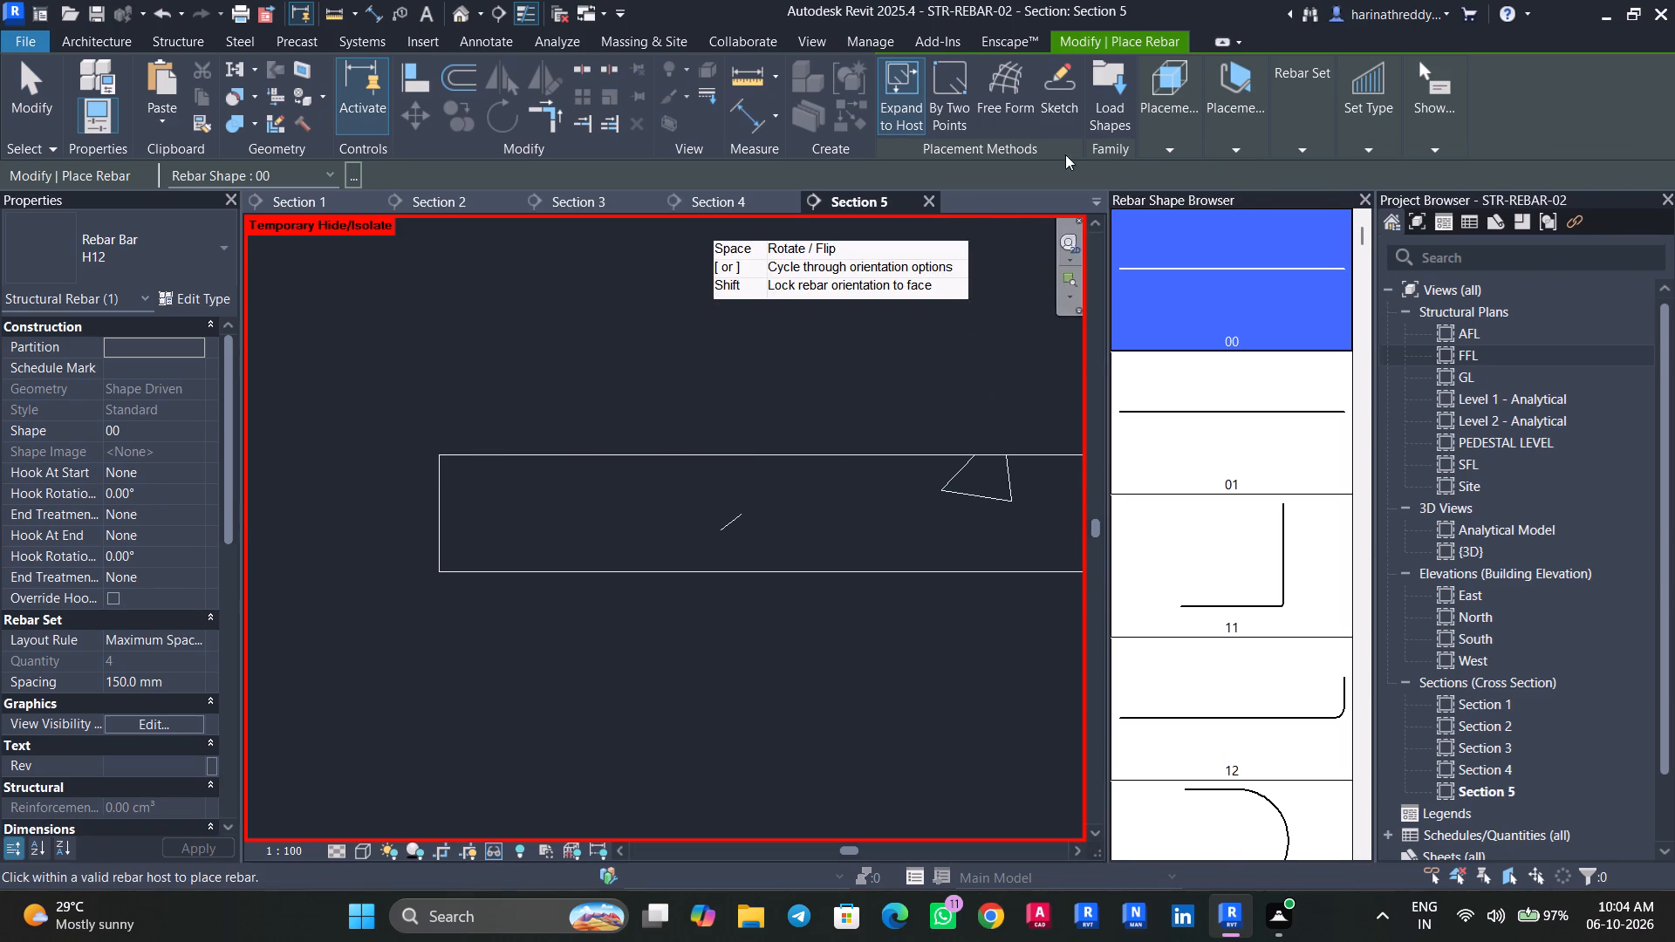
pyautogui.click(1074, 94)
pyautogui.scroll(-3, 743, 399)
pyautogui.click(734, 431)
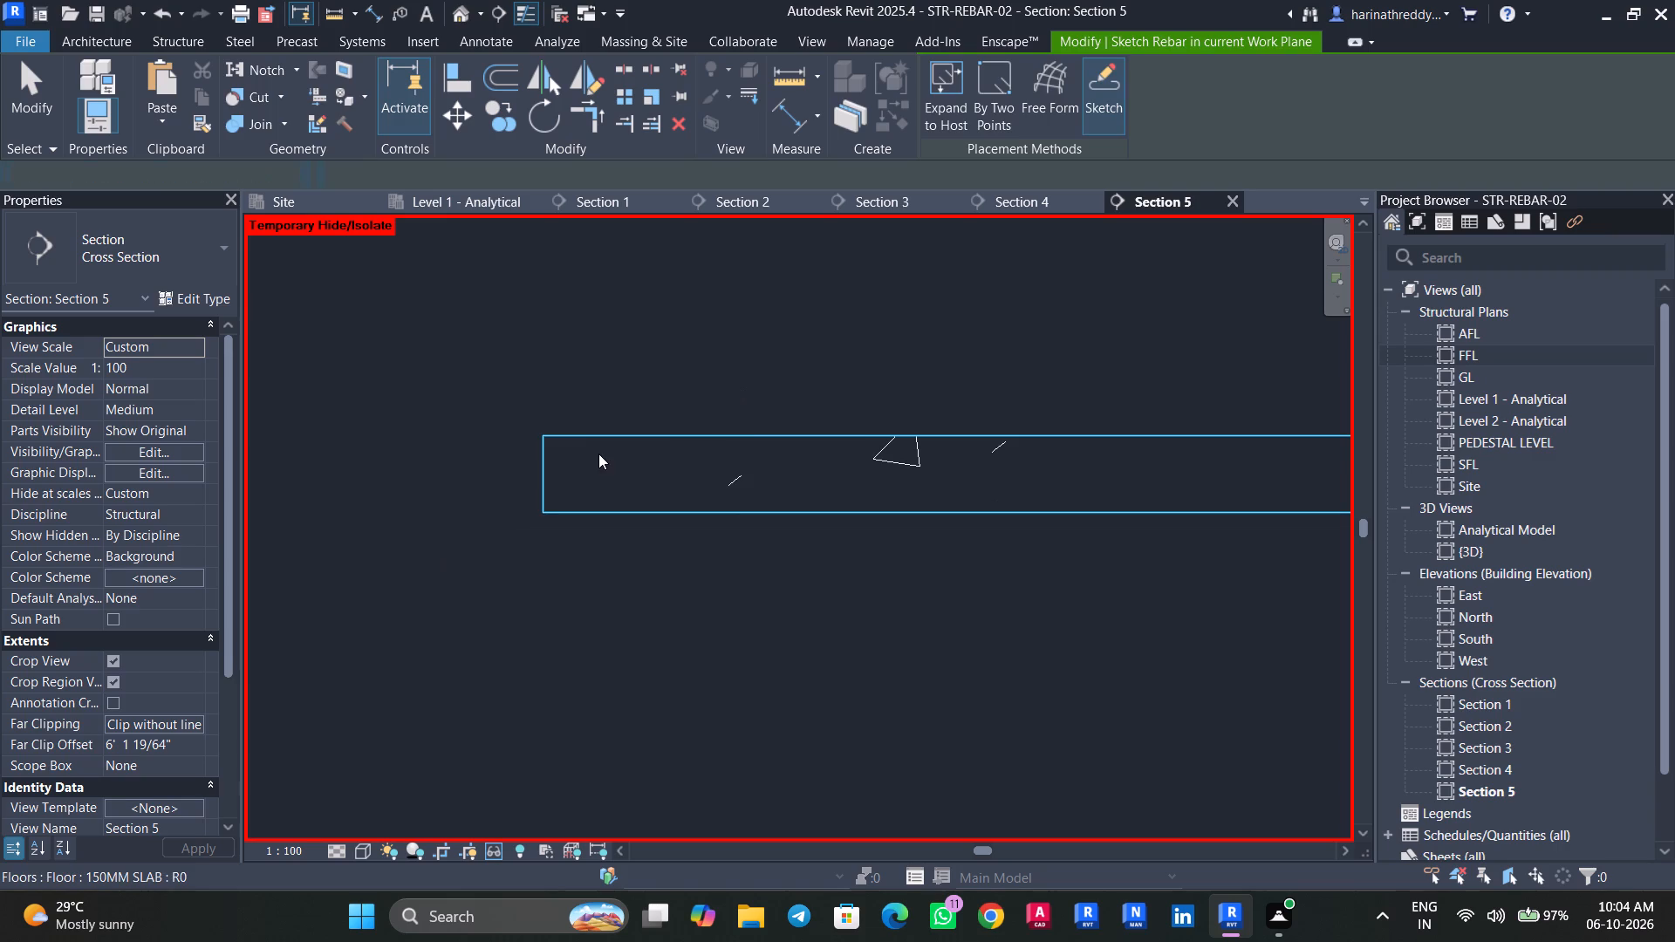
# Draw the bar's first horizontal segment about 3' 0" long, from the slab's southern cover line just below the top cover.
pyautogui.scroll(4, 565, 460)
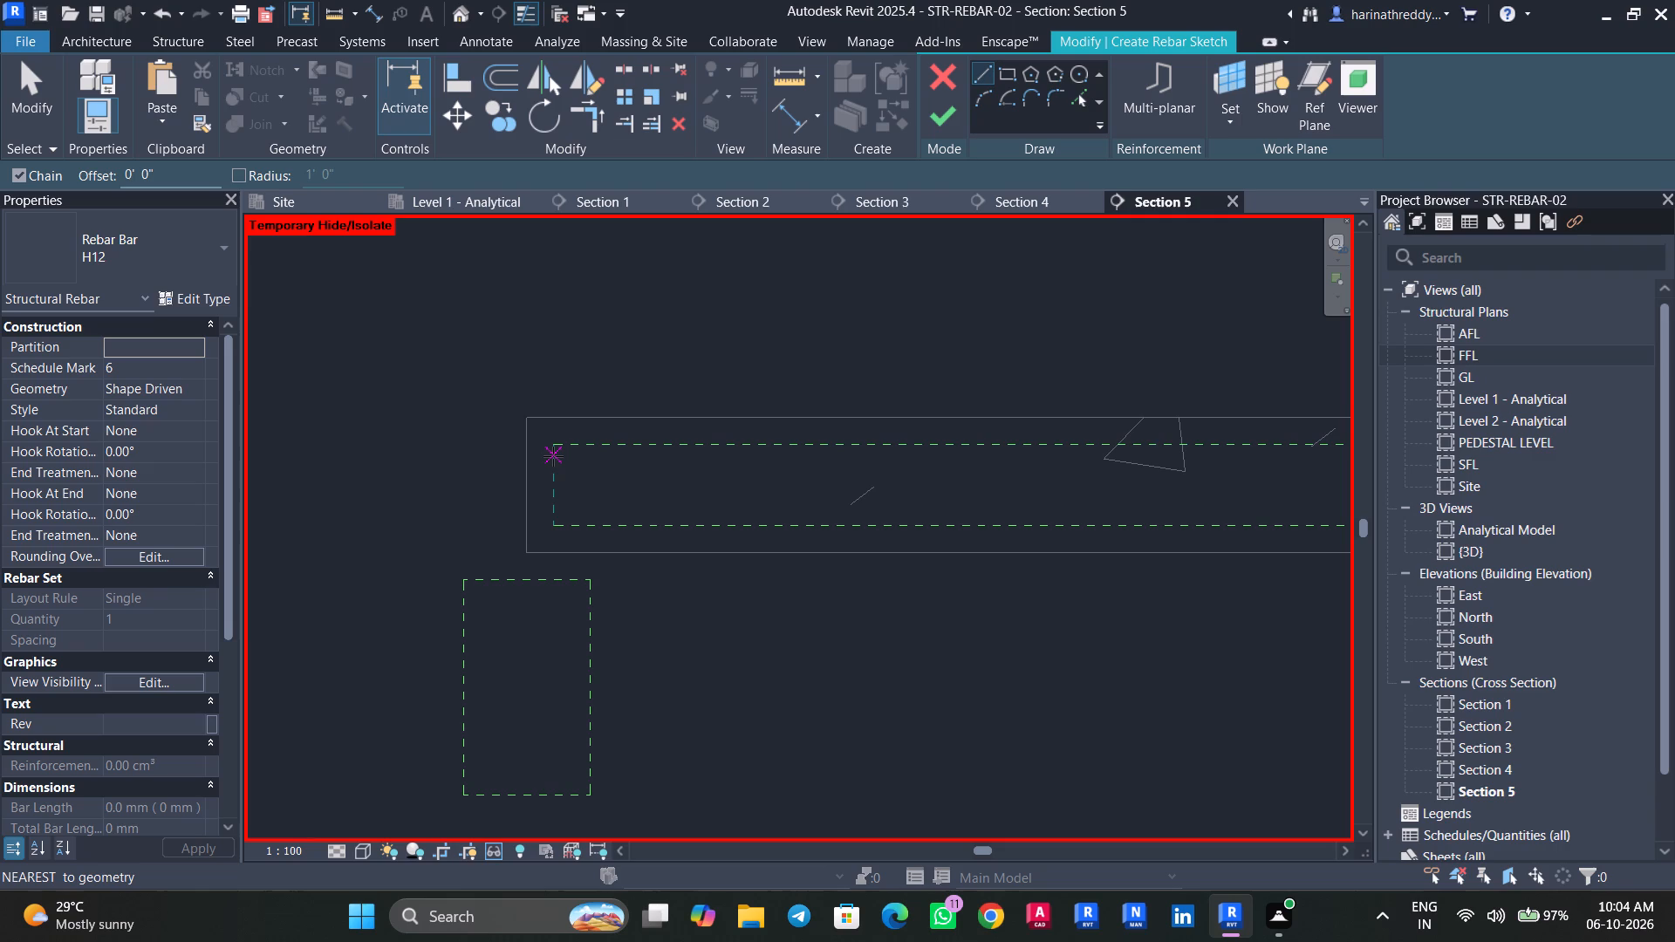
pyautogui.click(553, 456)
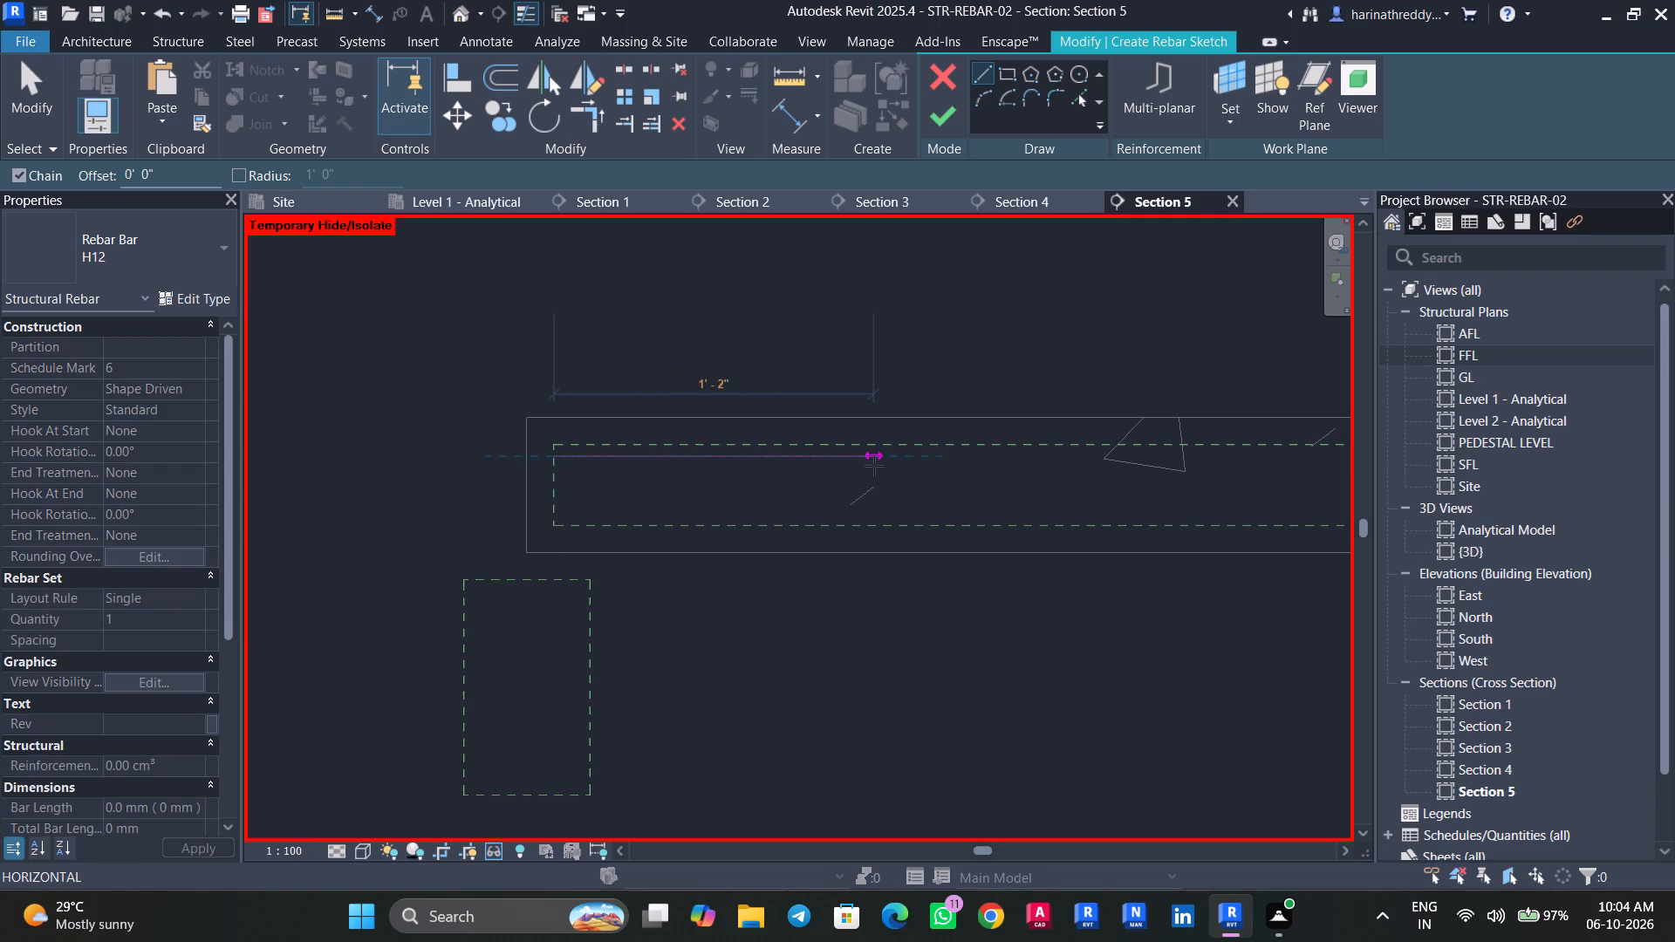
pyautogui.moveTo(871, 462); pyautogui.dragTo(607, 473, button='middle')
pyautogui.scroll(-7, 708, 477)
pyautogui.moveTo(774, 477); pyautogui.dragTo(628, 478, button='middle')
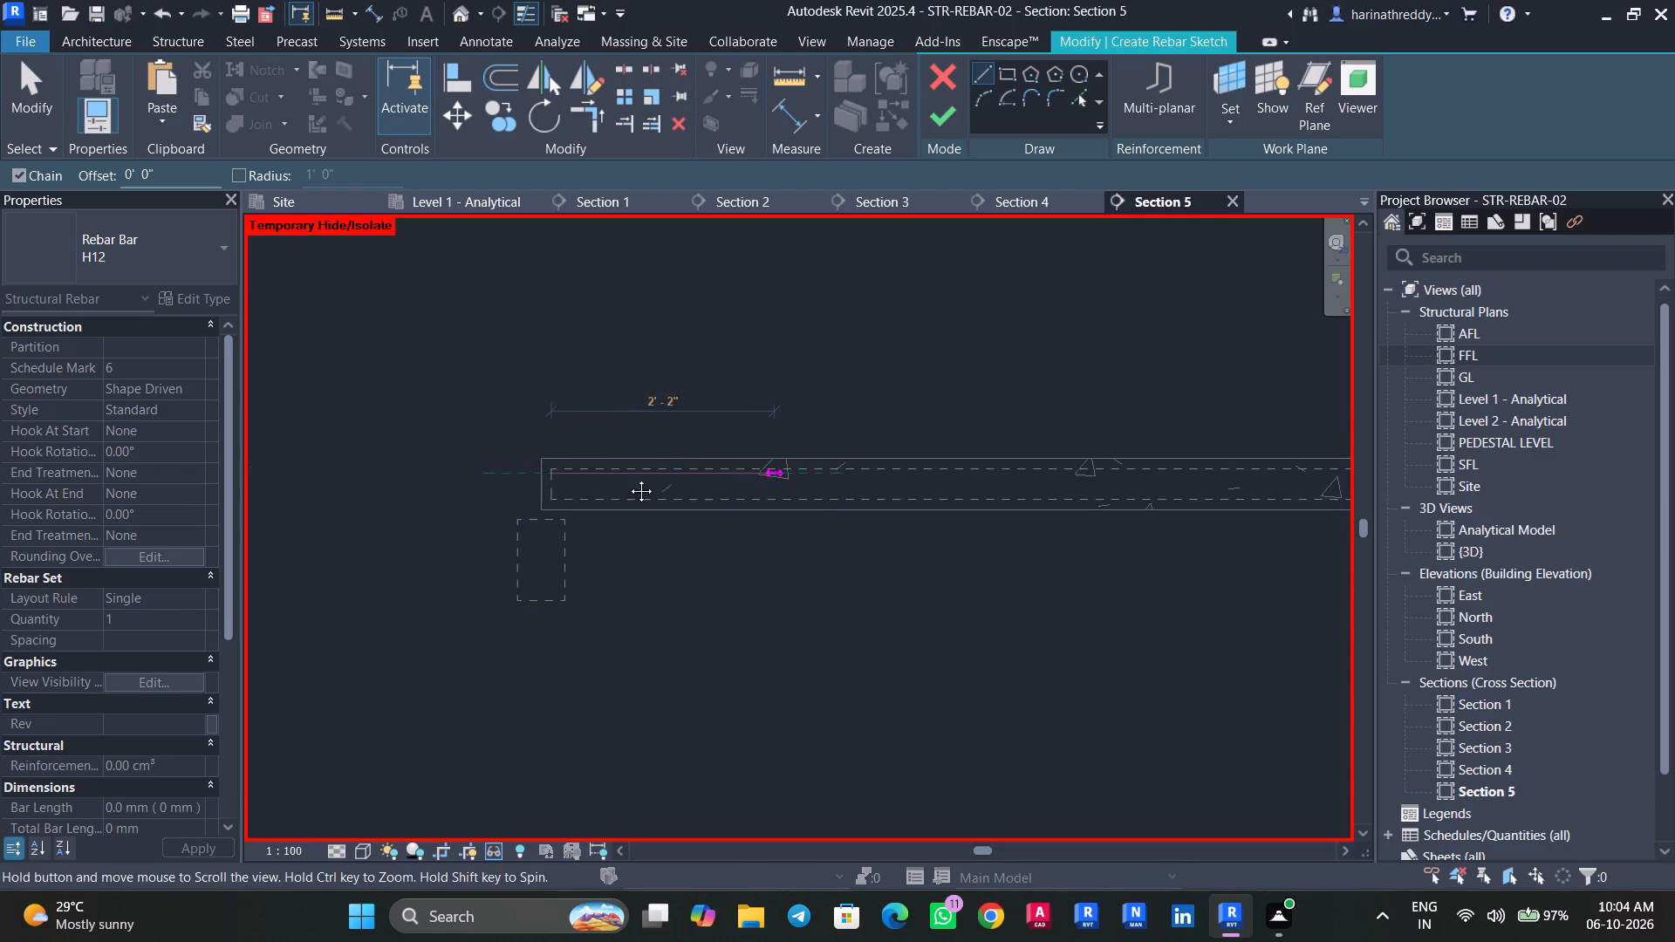
pyautogui.moveTo(628, 478); pyautogui.dragTo(611, 479, button='middle')
pyautogui.moveTo(727, 483); pyautogui.dragTo(720, 483, button='middle')
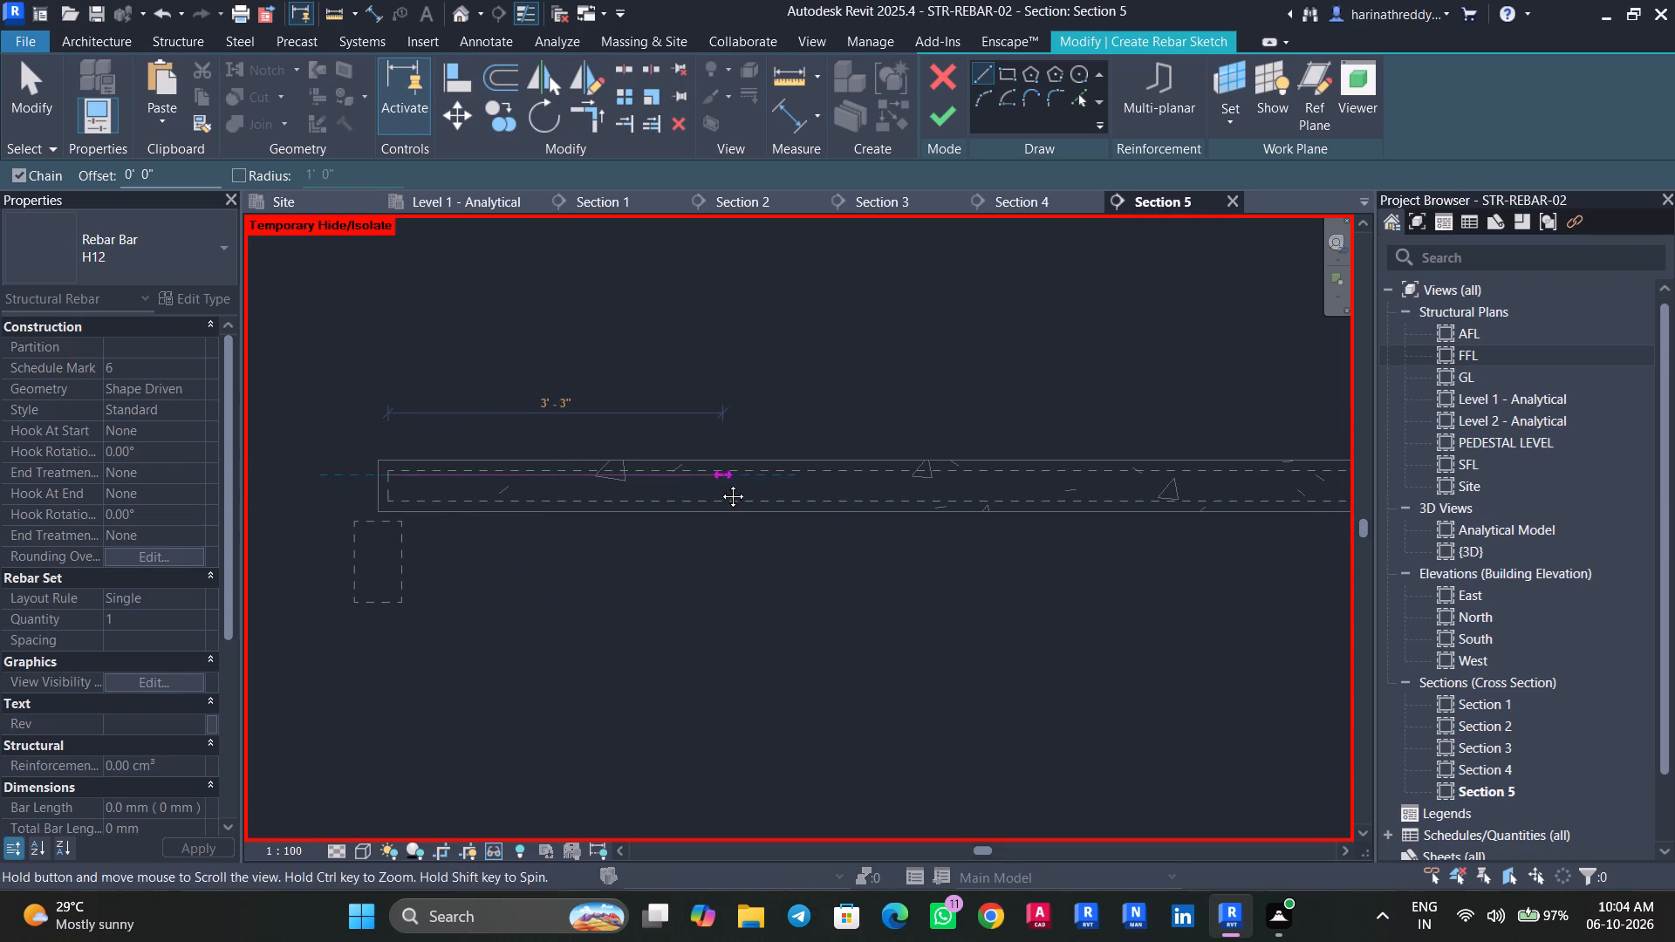
pyautogui.moveTo(720, 483); pyautogui.dragTo(430, 483, button='middle')
pyautogui.scroll(-3, 430, 483)
pyautogui.moveTo(430, 484); pyautogui.dragTo(612, 486, button='middle')
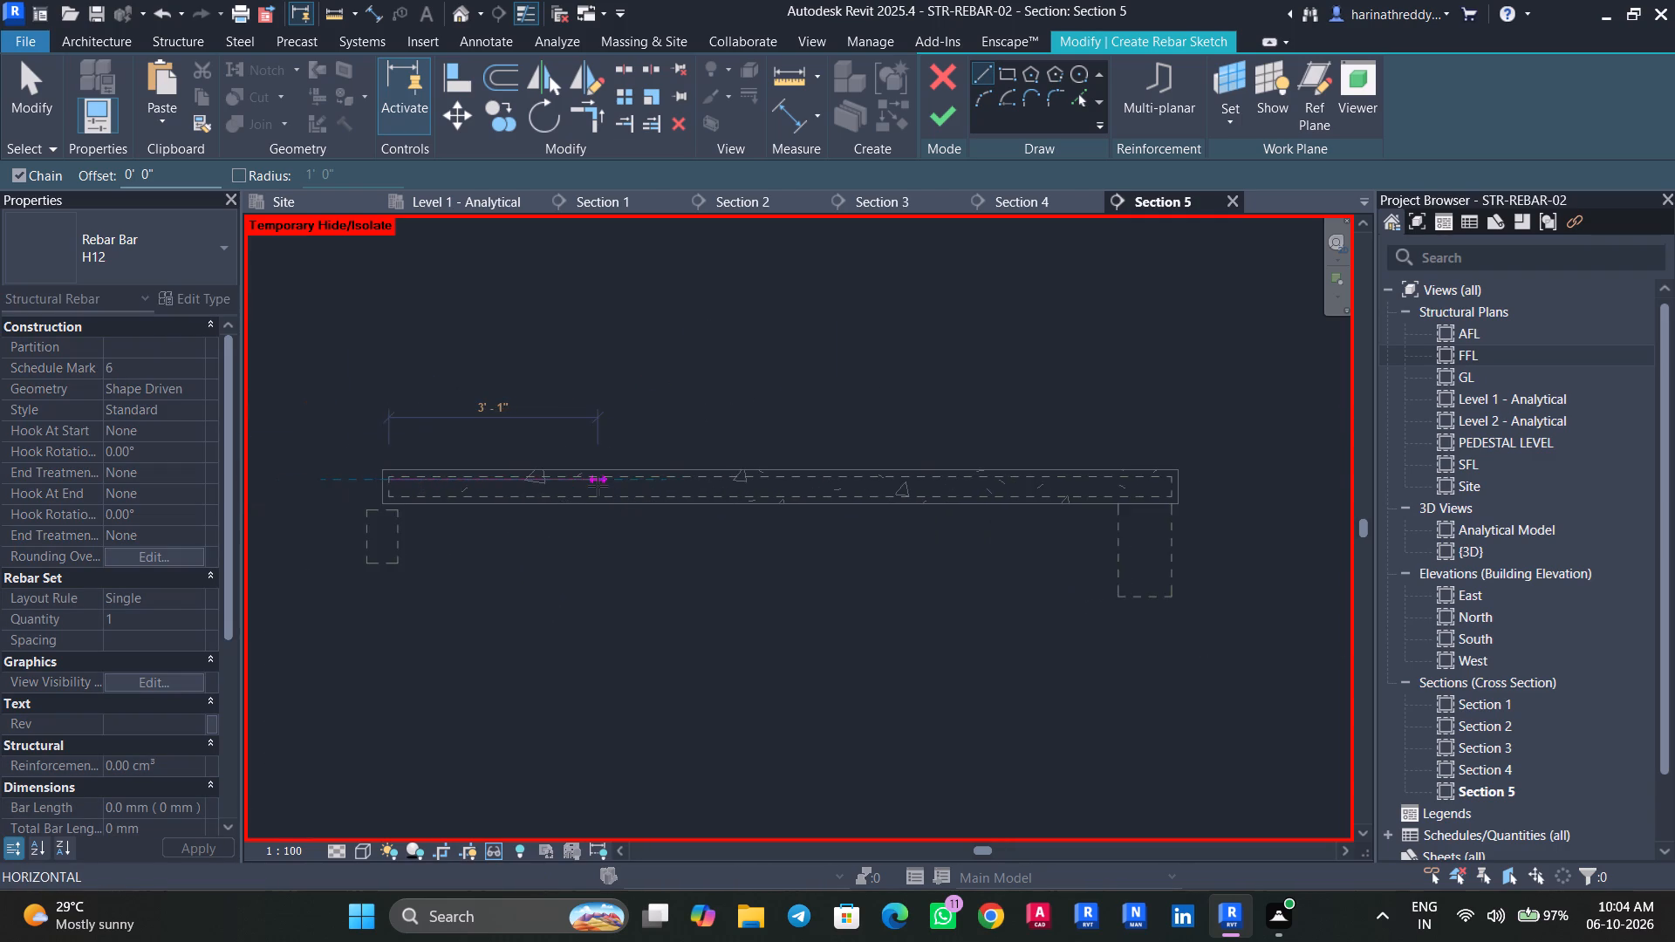
pyautogui.scroll(2, 598, 486)
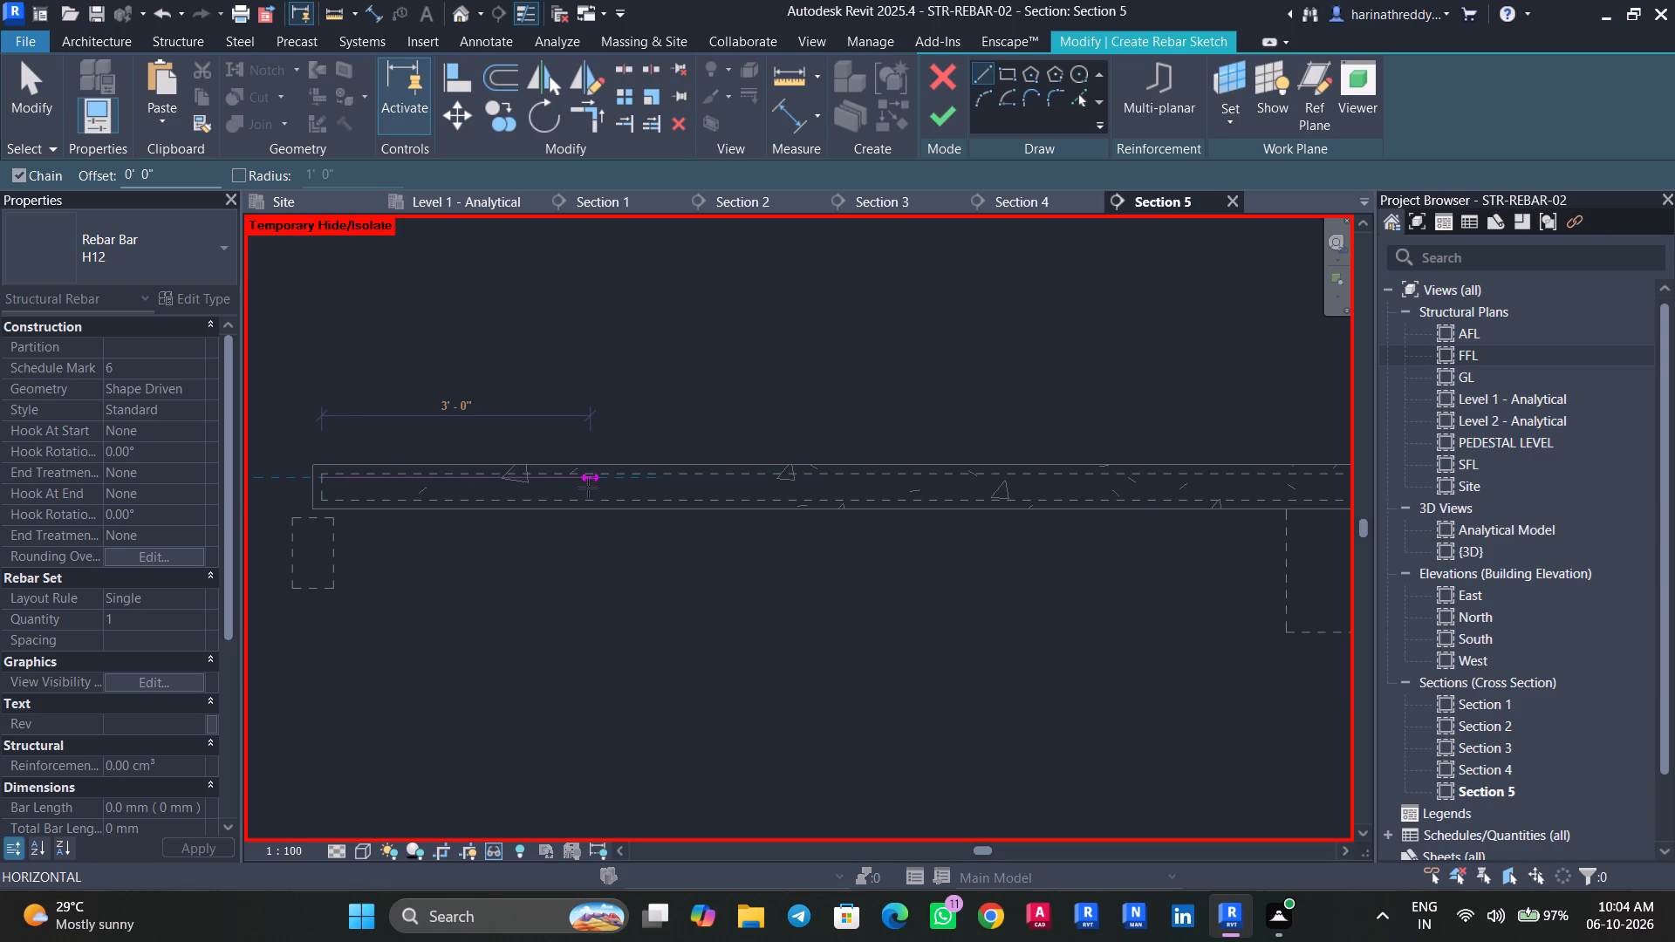
pyautogui.click(589, 485)
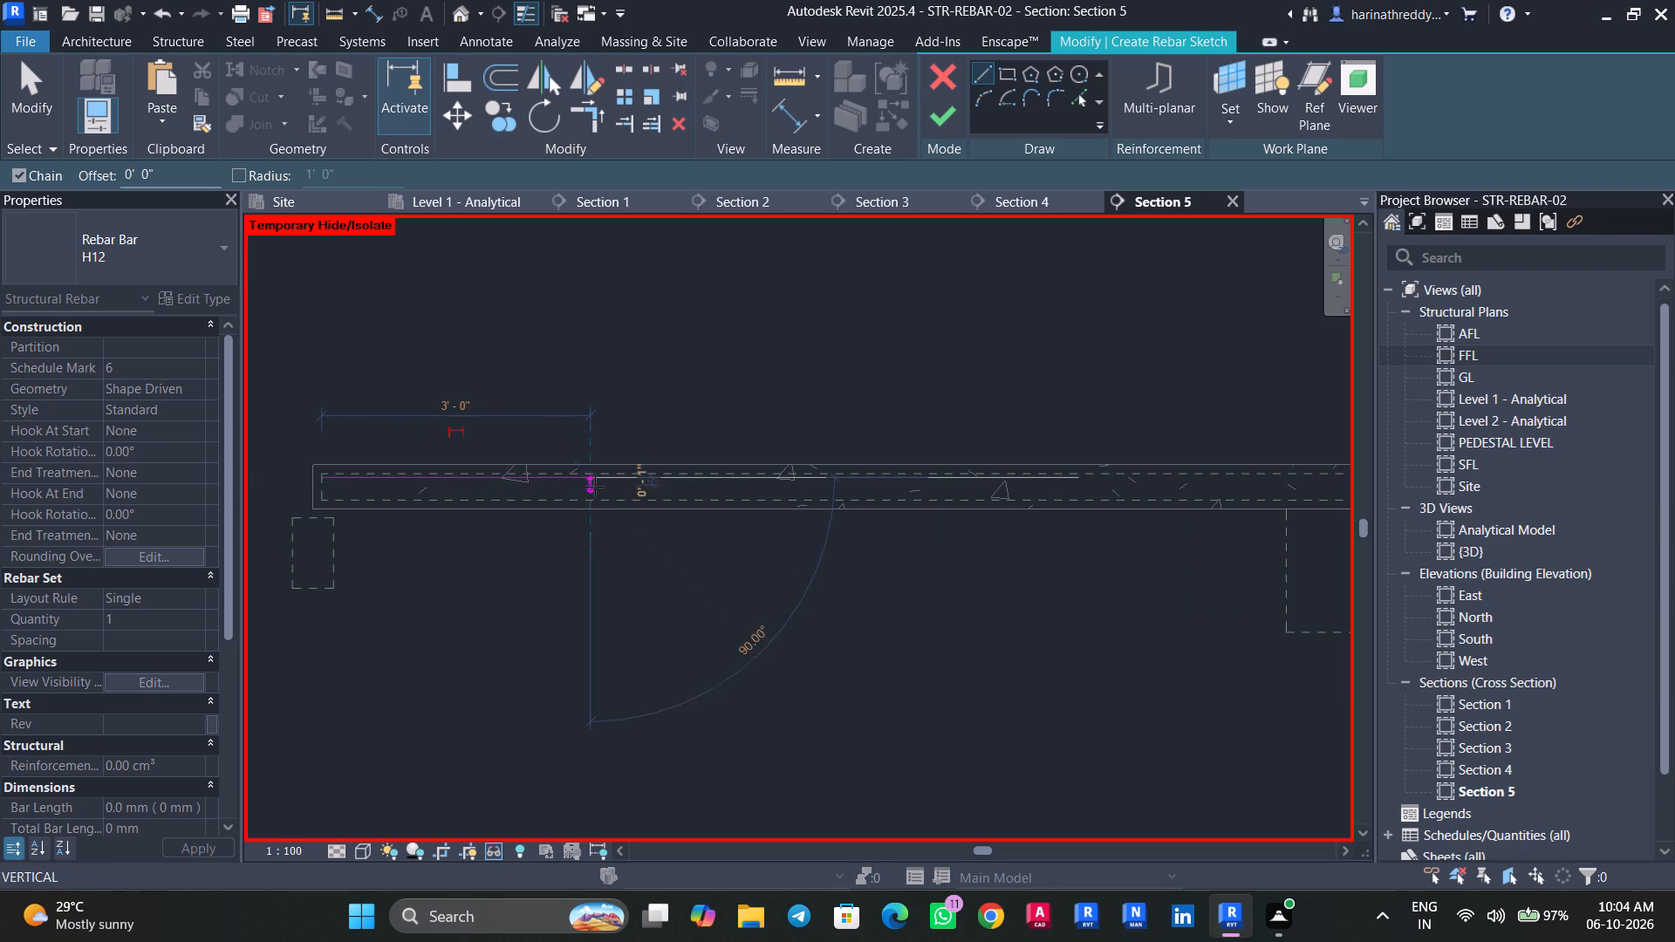
# Continue the bar with a 45° downward crank about 3" long and a bottom segment about 6' 0" long.
pyautogui.scroll(6, 619, 491)
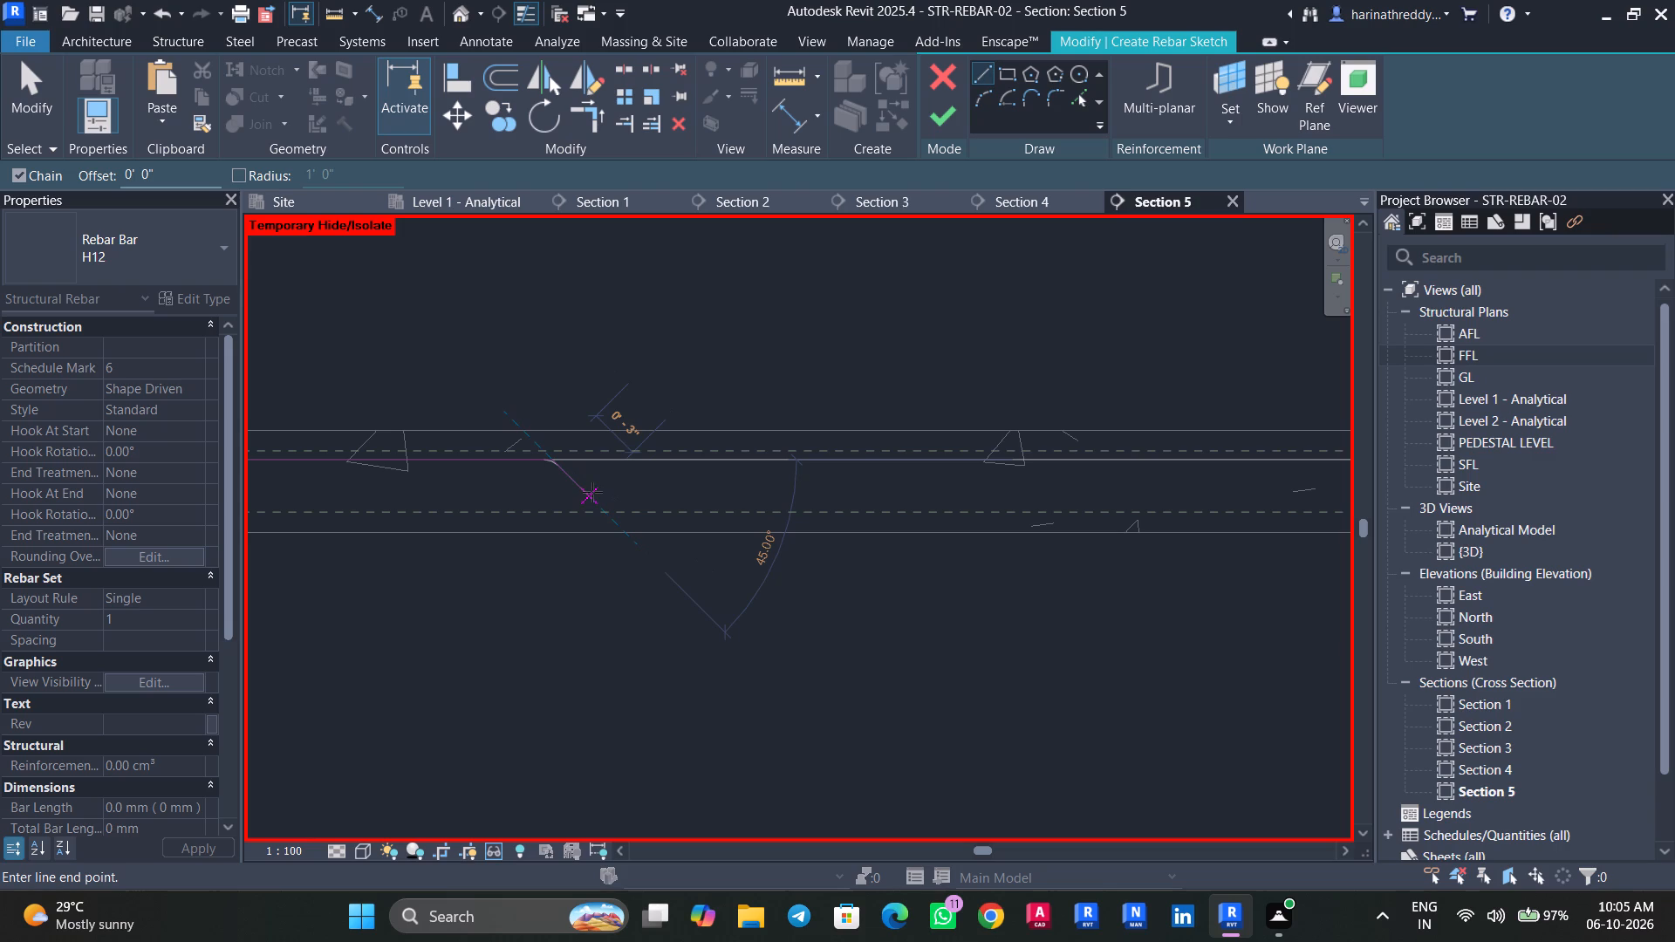
pyautogui.click(594, 495)
pyautogui.moveTo(743, 493); pyautogui.dragTo(398, 493, button='middle')
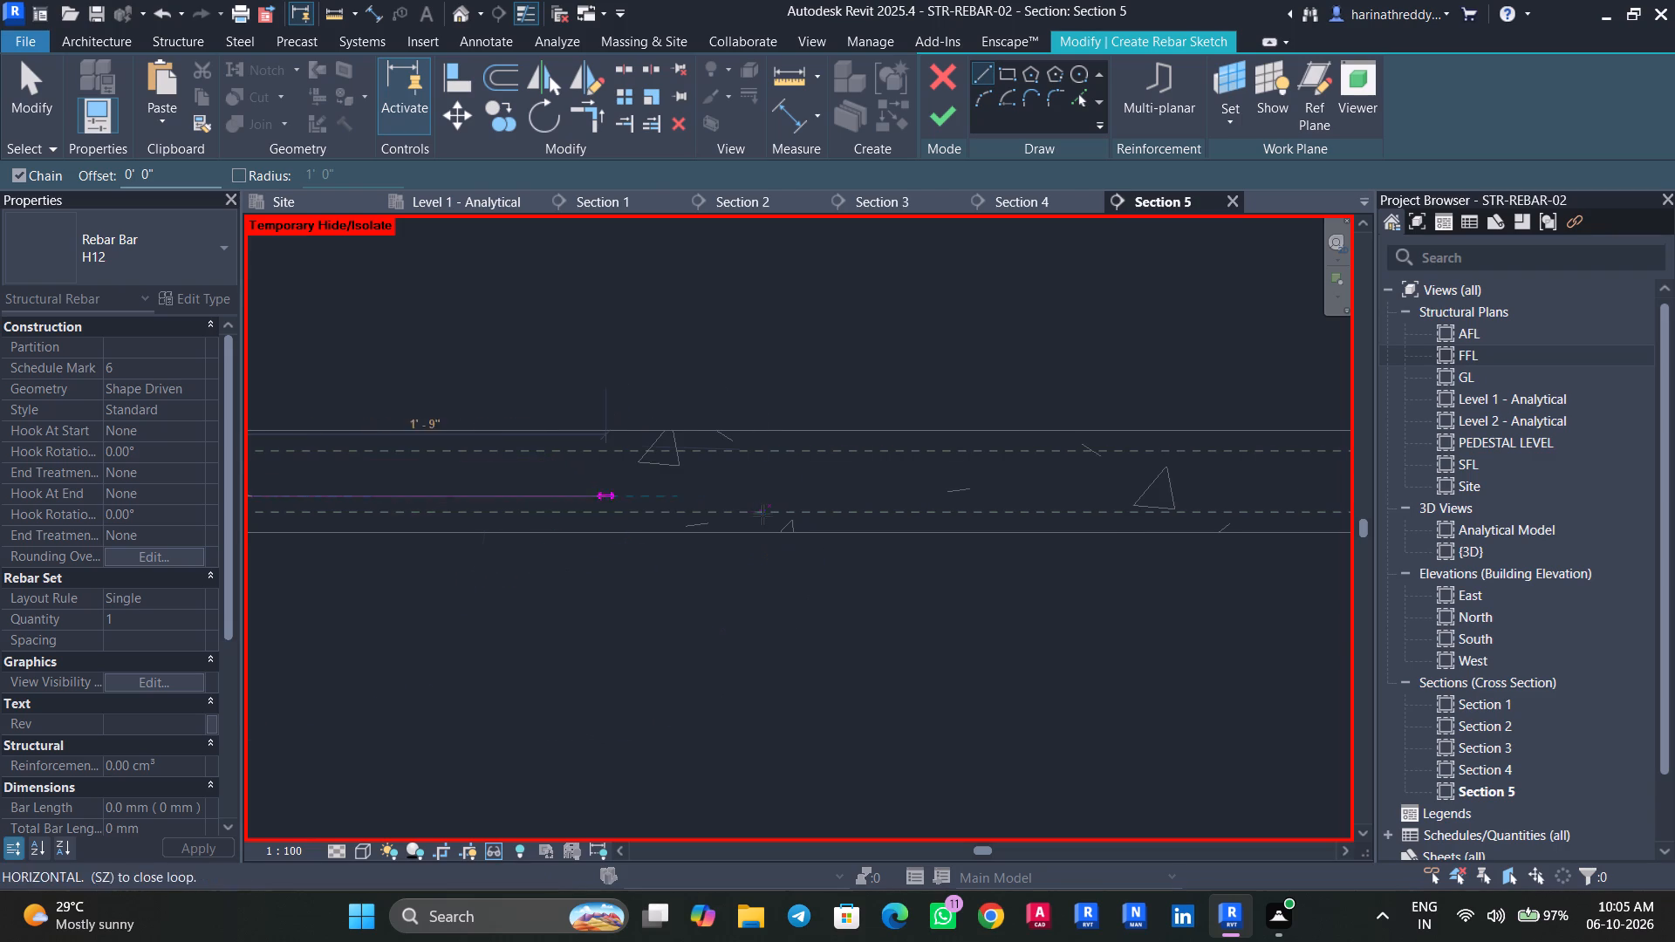
pyautogui.moveTo(856, 498); pyautogui.dragTo(621, 498, button='middle')
pyautogui.moveTo(877, 505); pyautogui.dragTo(528, 498, button='middle')
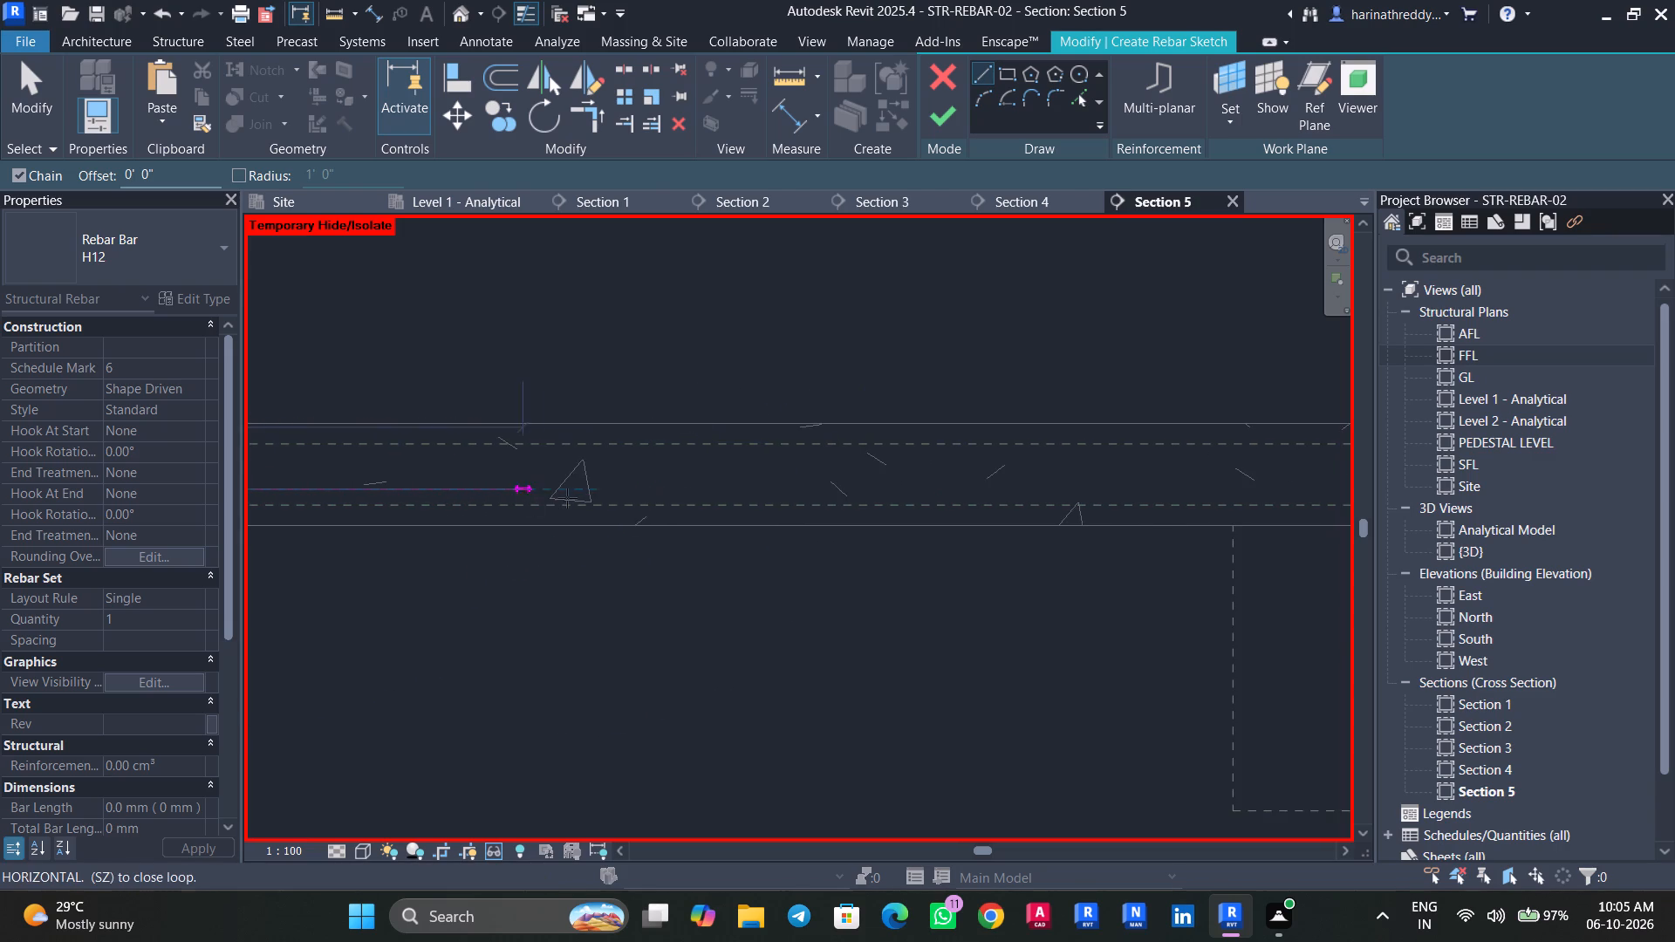
pyautogui.scroll(-4, 701, 498)
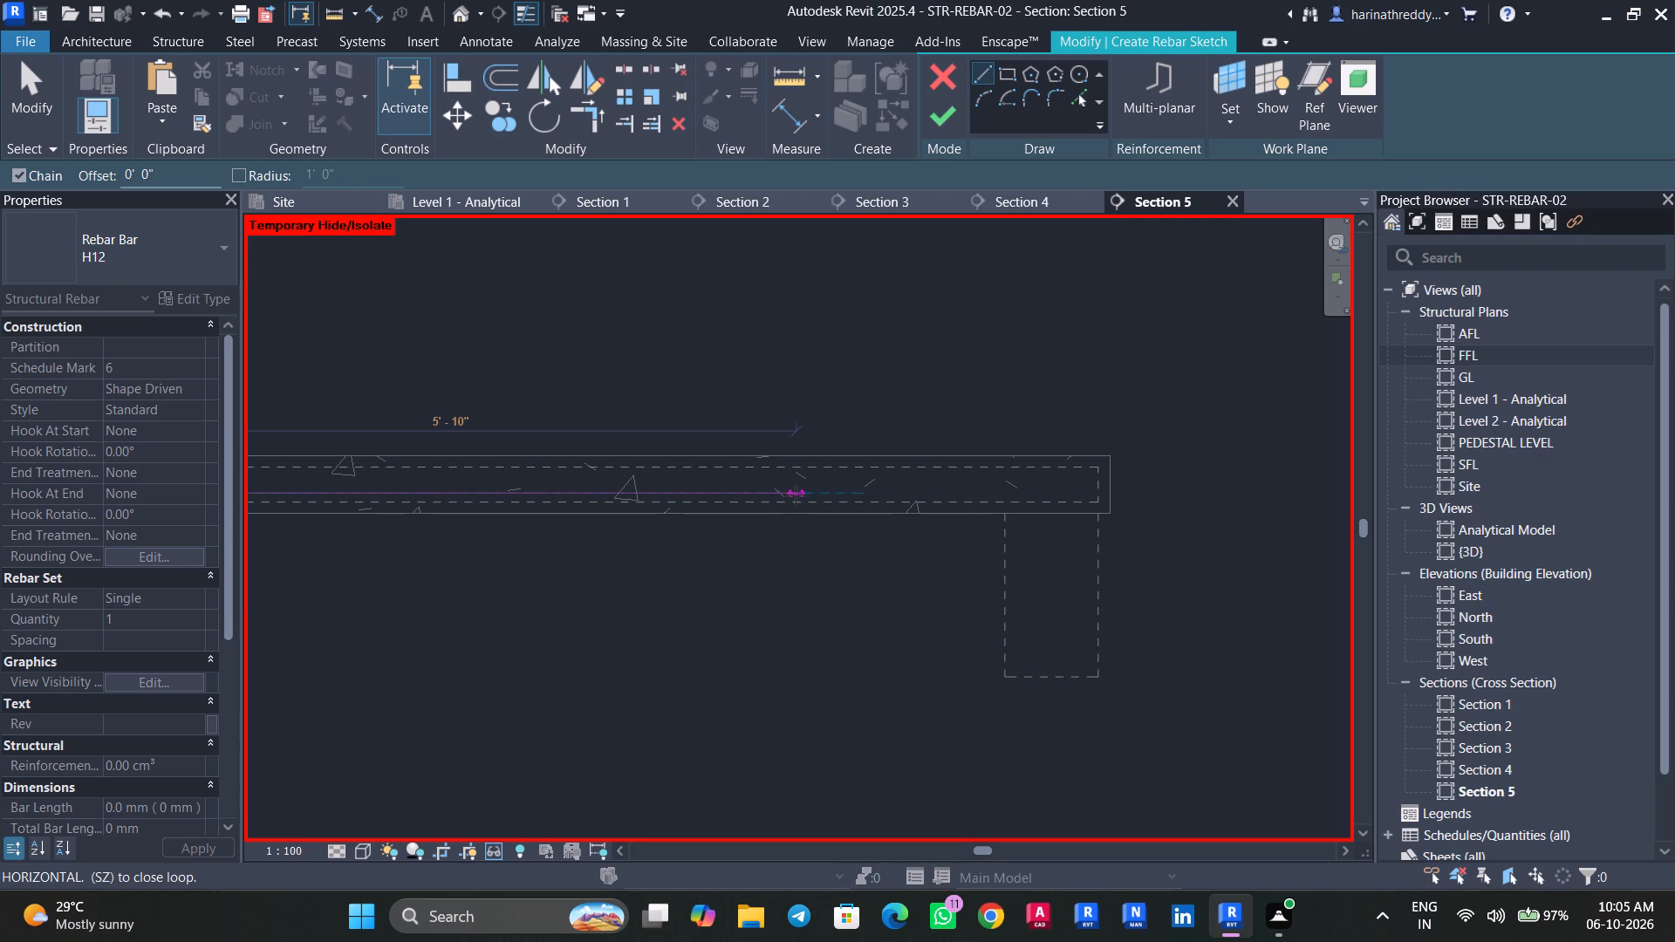
pyautogui.click(819, 493)
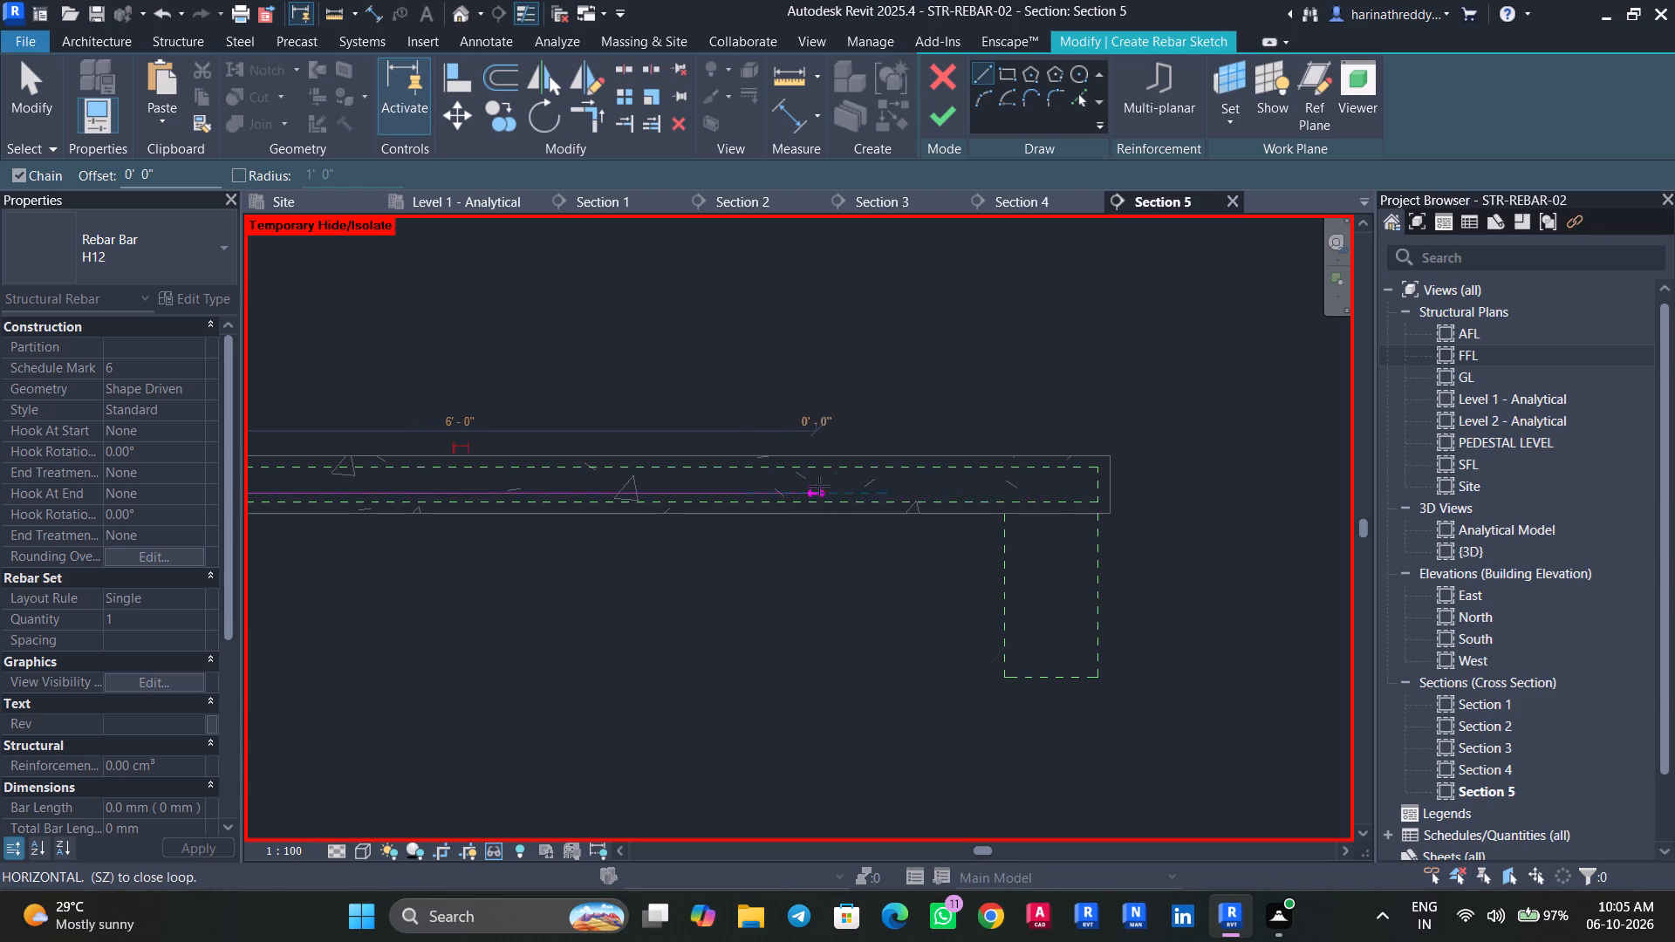
# Finish the bar line with a 45° upward crank and a top segment about 2' 2" long, ending at the slab's northern cover line.
pyautogui.scroll(2, 832, 473)
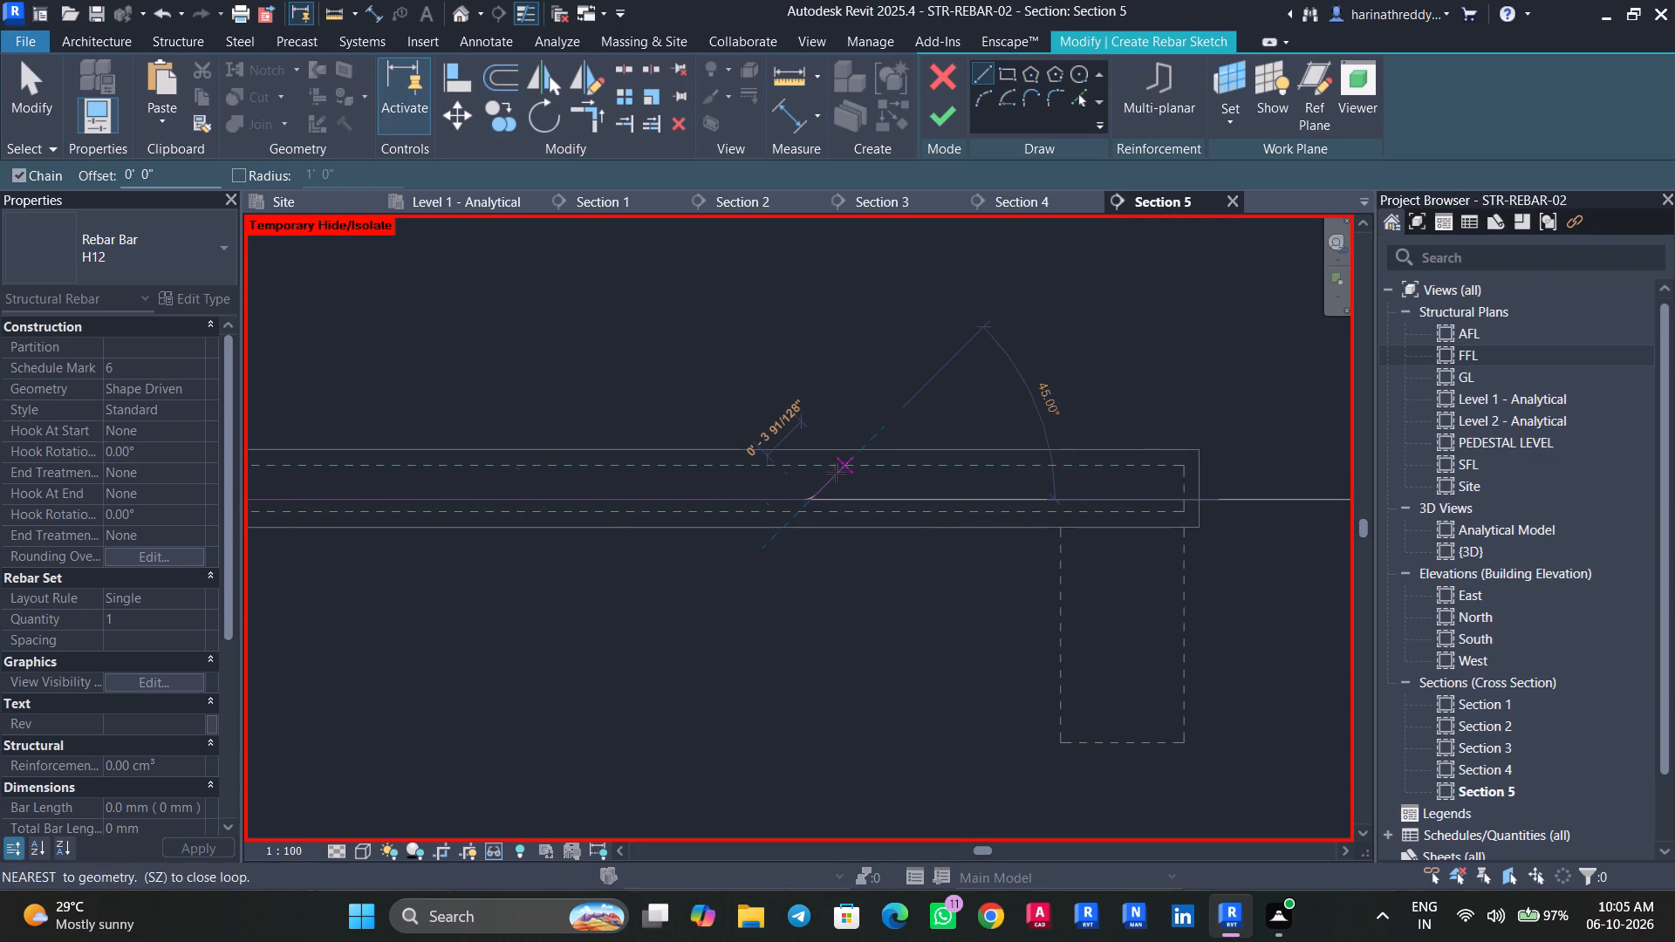
pyautogui.scroll(7, 837, 473)
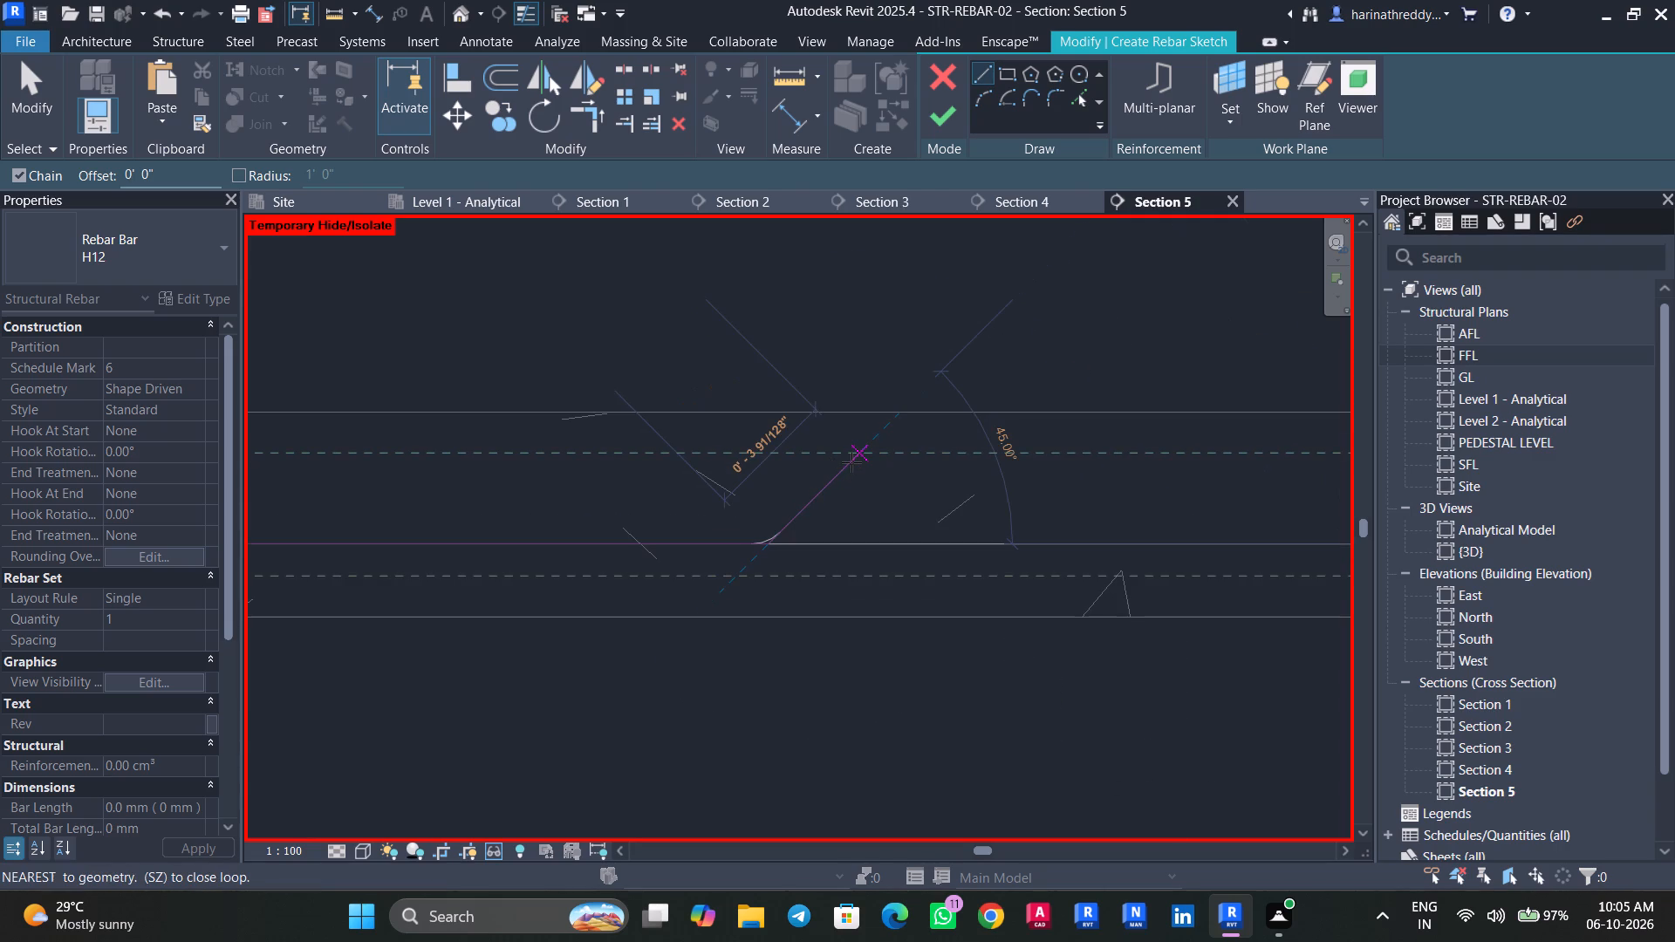
pyautogui.click(853, 464)
pyautogui.moveTo(1052, 477); pyautogui.dragTo(369, 477, button='middle')
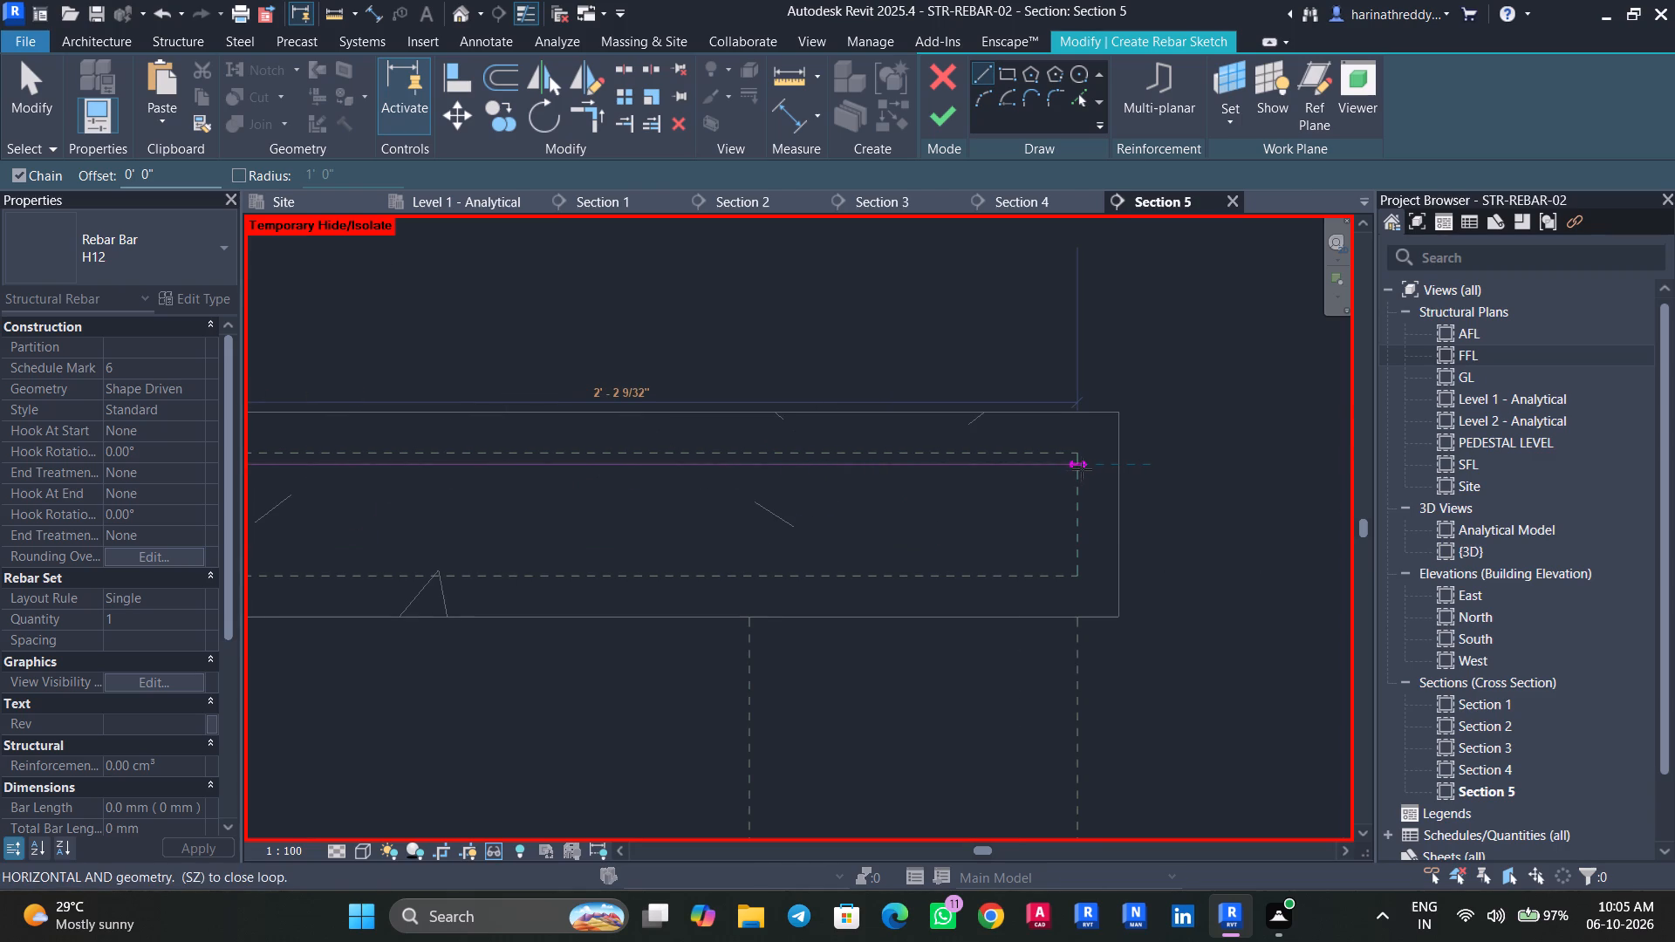
pyautogui.click(1082, 466)
pyautogui.press('Escape')
pyautogui.press('Escape')
# Set the length of the bar's northern top segment to 3' 0".
pyautogui.scroll(-1, 923, 468)
pyautogui.click(923, 468)
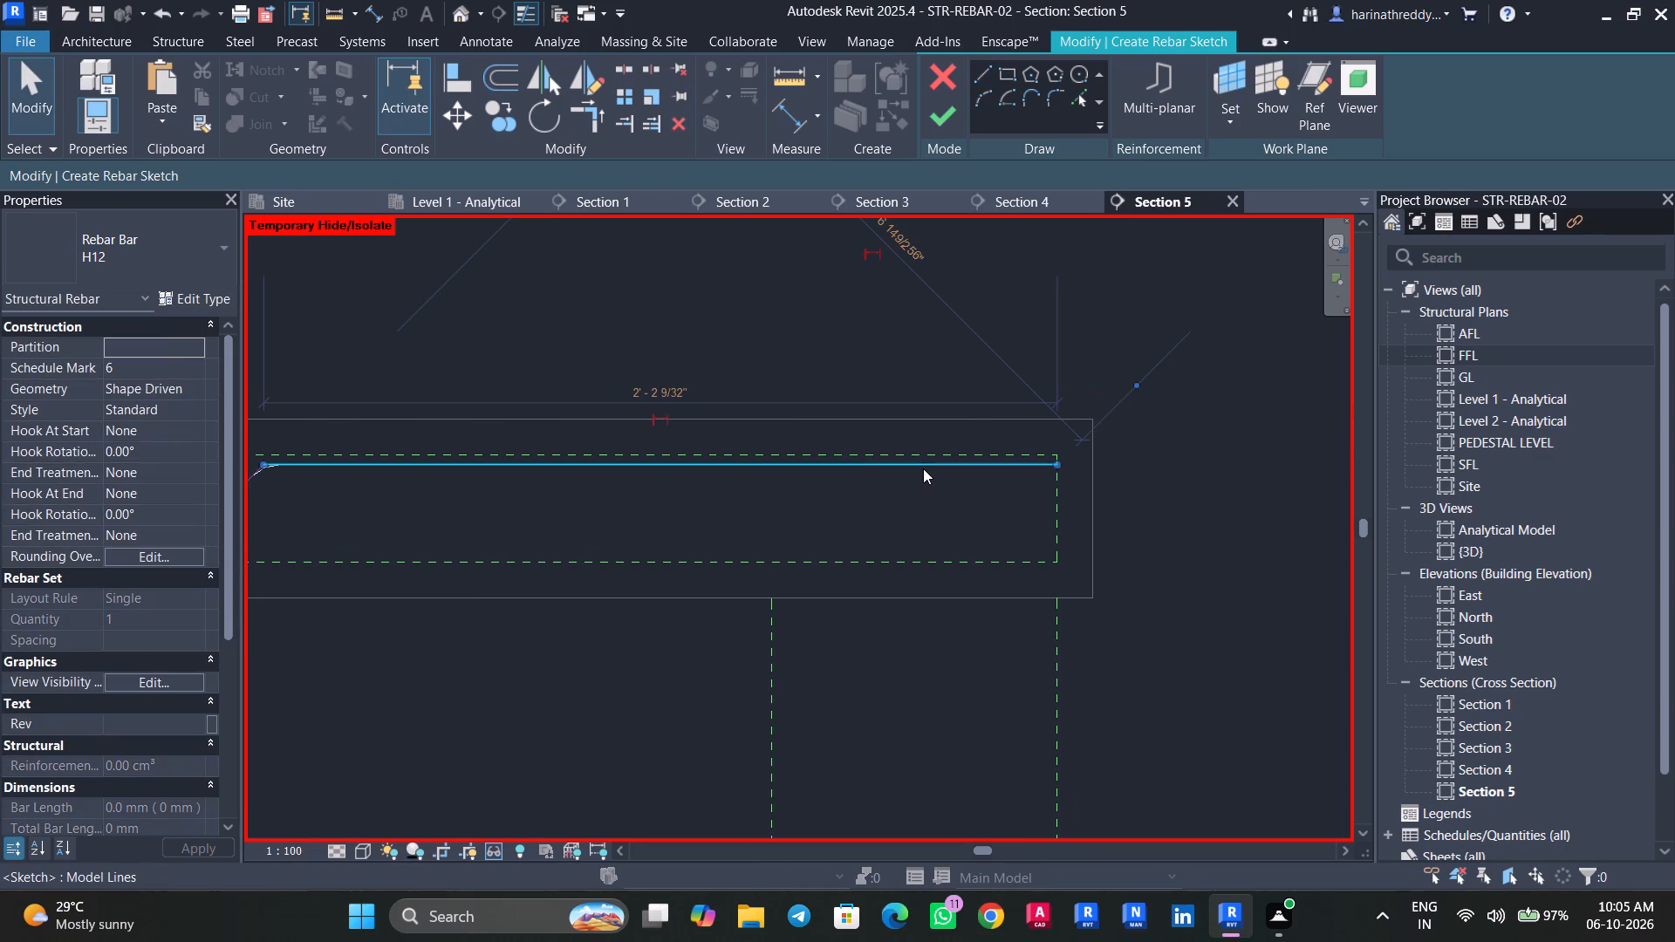
pyautogui.click(651, 387)
pyautogui.write("3'")
pyautogui.press('Return')
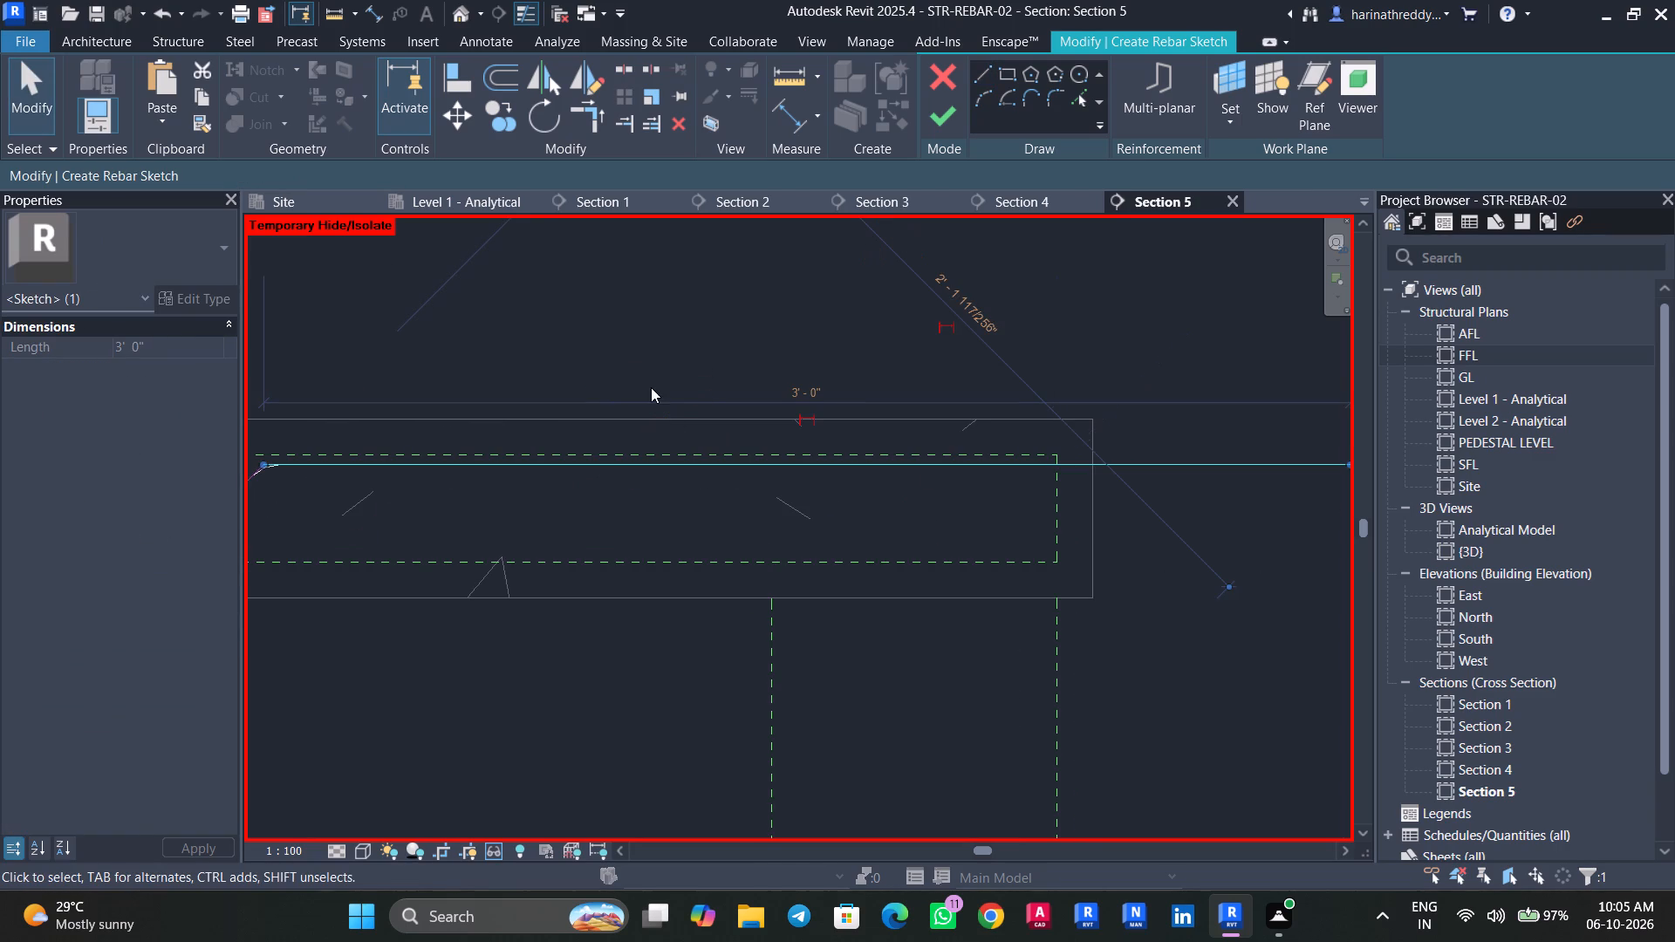
# Move the northern top segment about 10" south so its outer end meets the slab's northern cover line.
pyautogui.scroll(-7, 708, 376)
pyautogui.moveTo(691, 369); pyautogui.dragTo(1032, 433, button='middle')
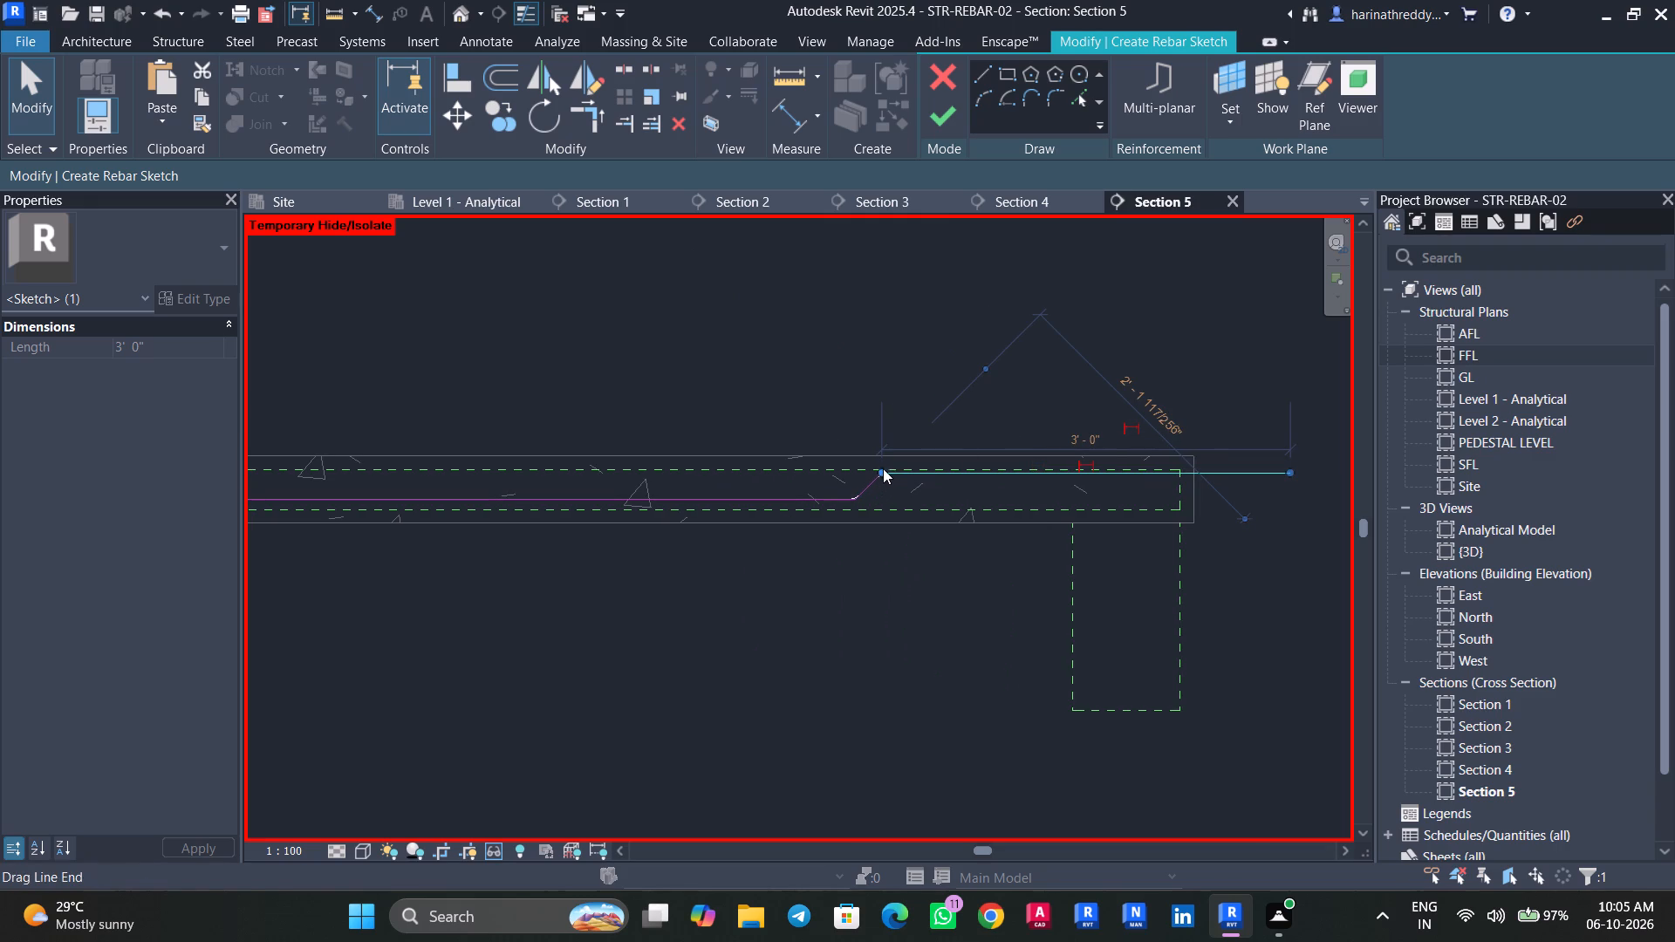
pyautogui.click(464, 119)
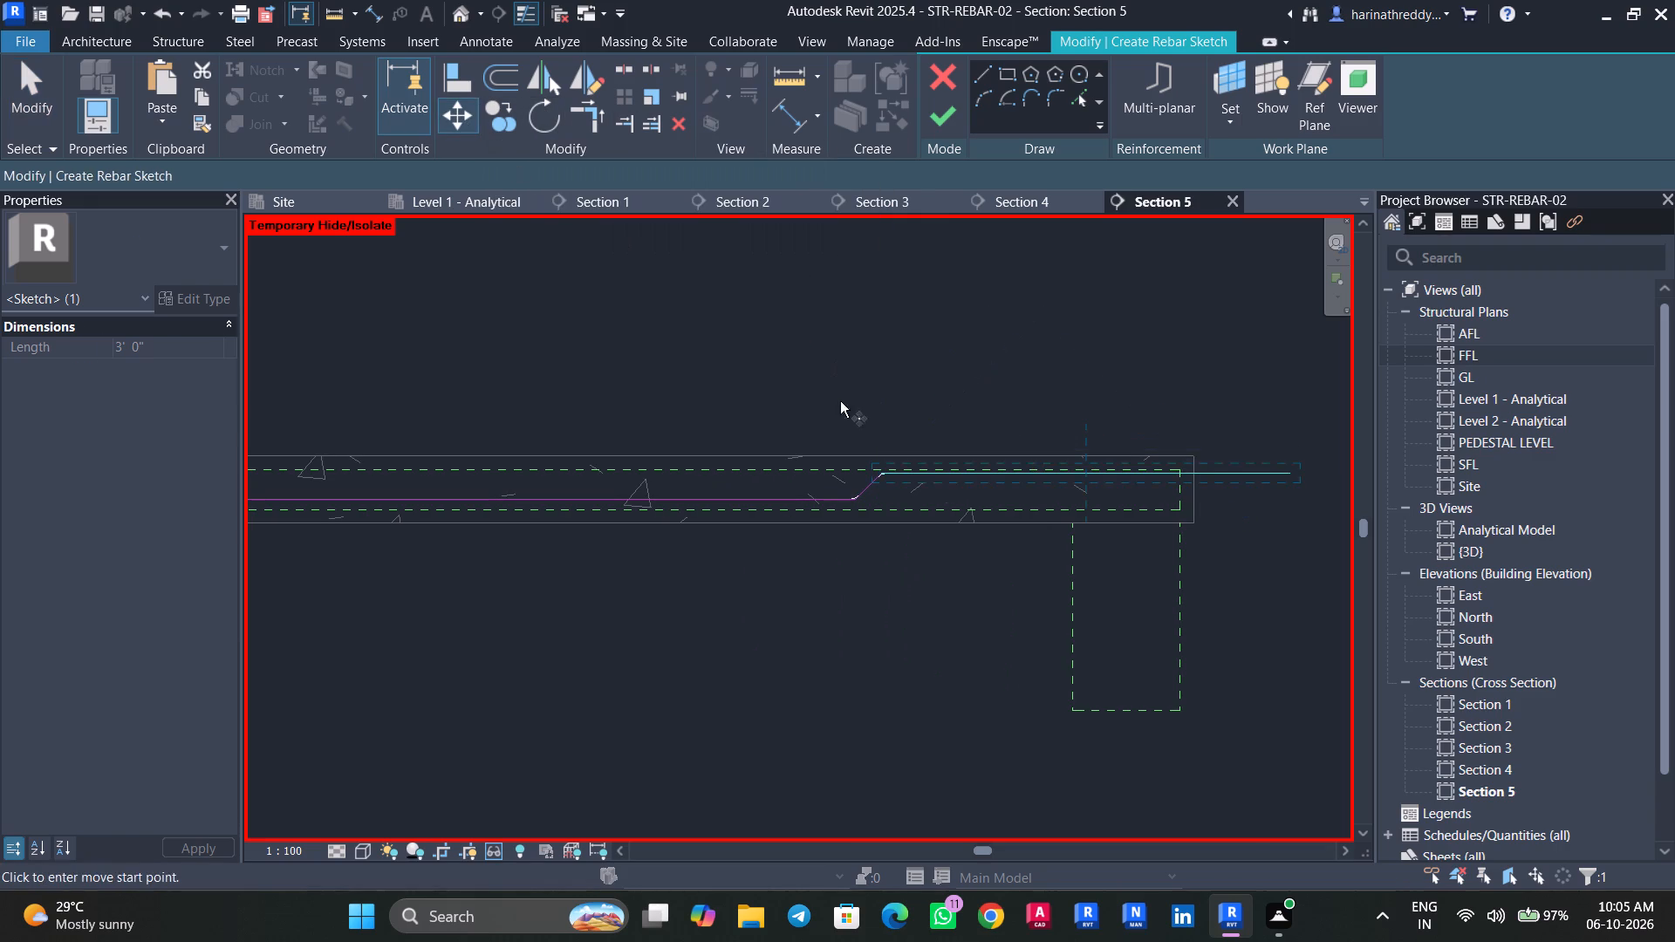
pyautogui.click(1299, 469)
pyautogui.scroll(3, 1182, 476)
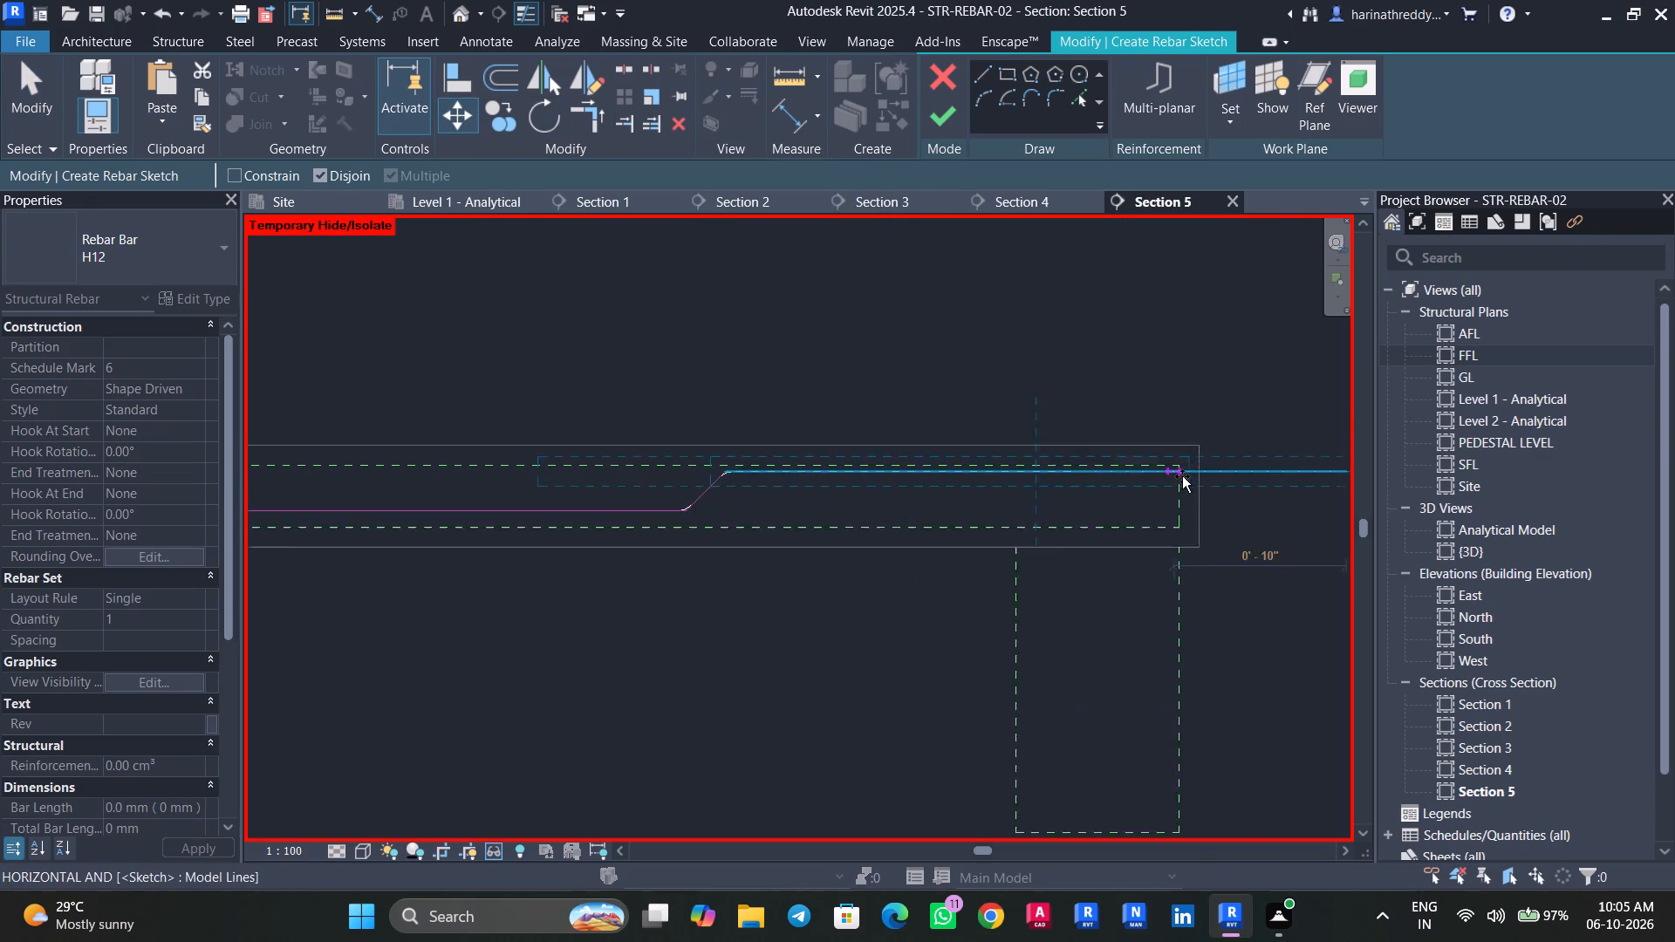
pyautogui.scroll(11, 1182, 476)
pyautogui.click(1170, 454)
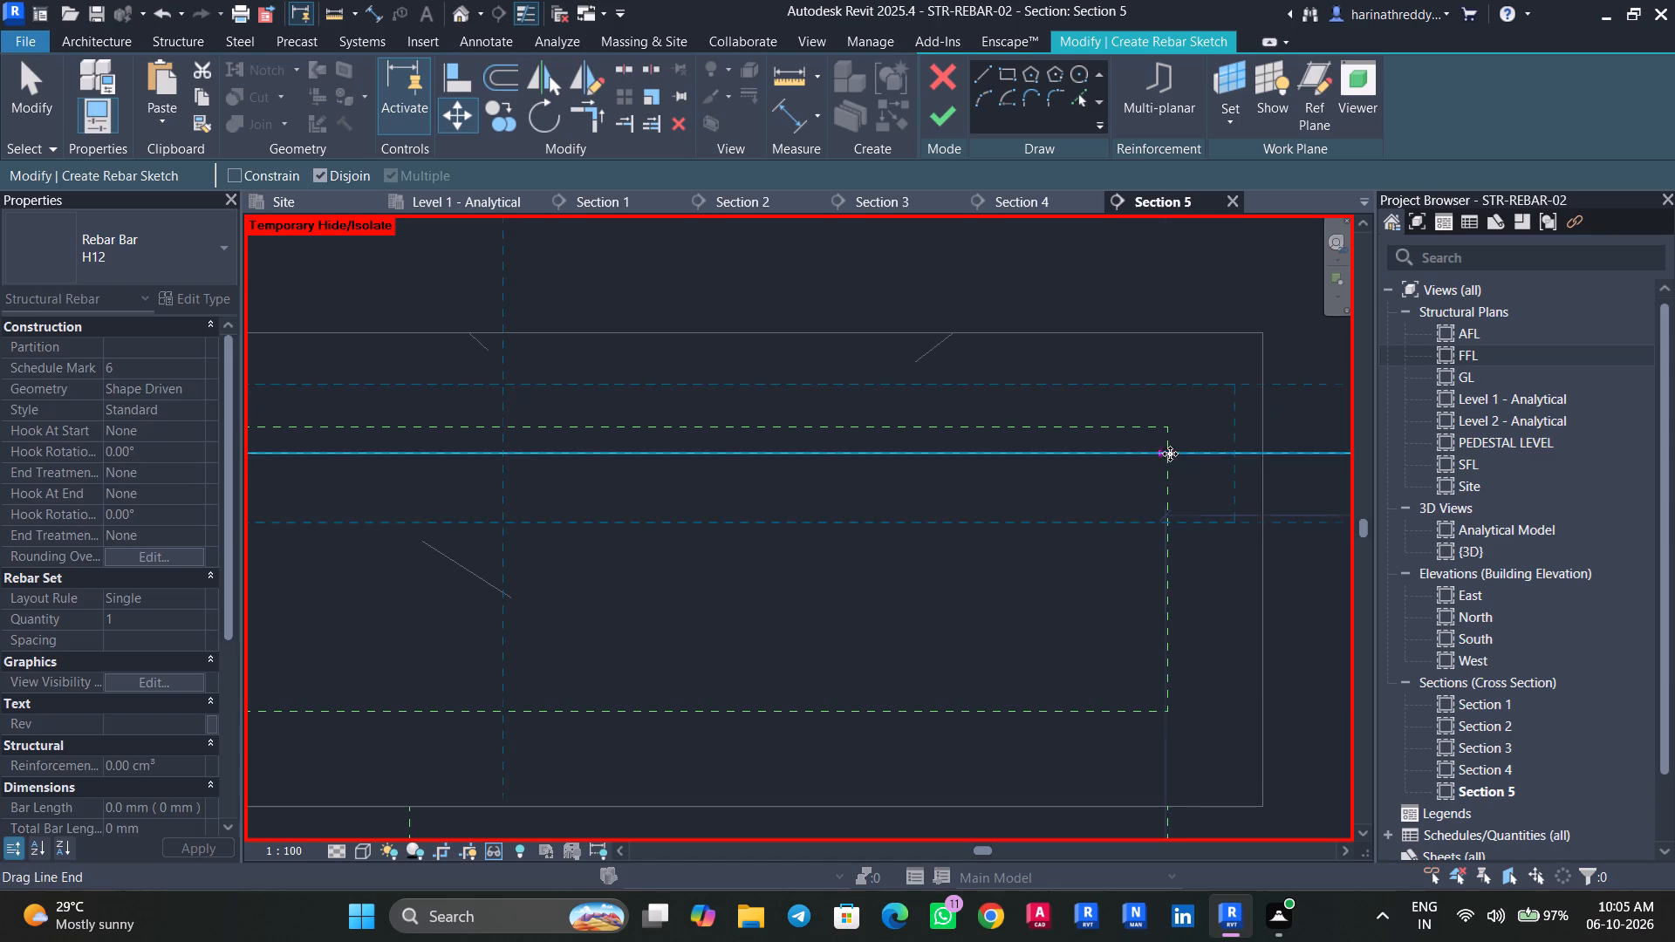
pyautogui.press('Escape')
pyautogui.press('Escape')
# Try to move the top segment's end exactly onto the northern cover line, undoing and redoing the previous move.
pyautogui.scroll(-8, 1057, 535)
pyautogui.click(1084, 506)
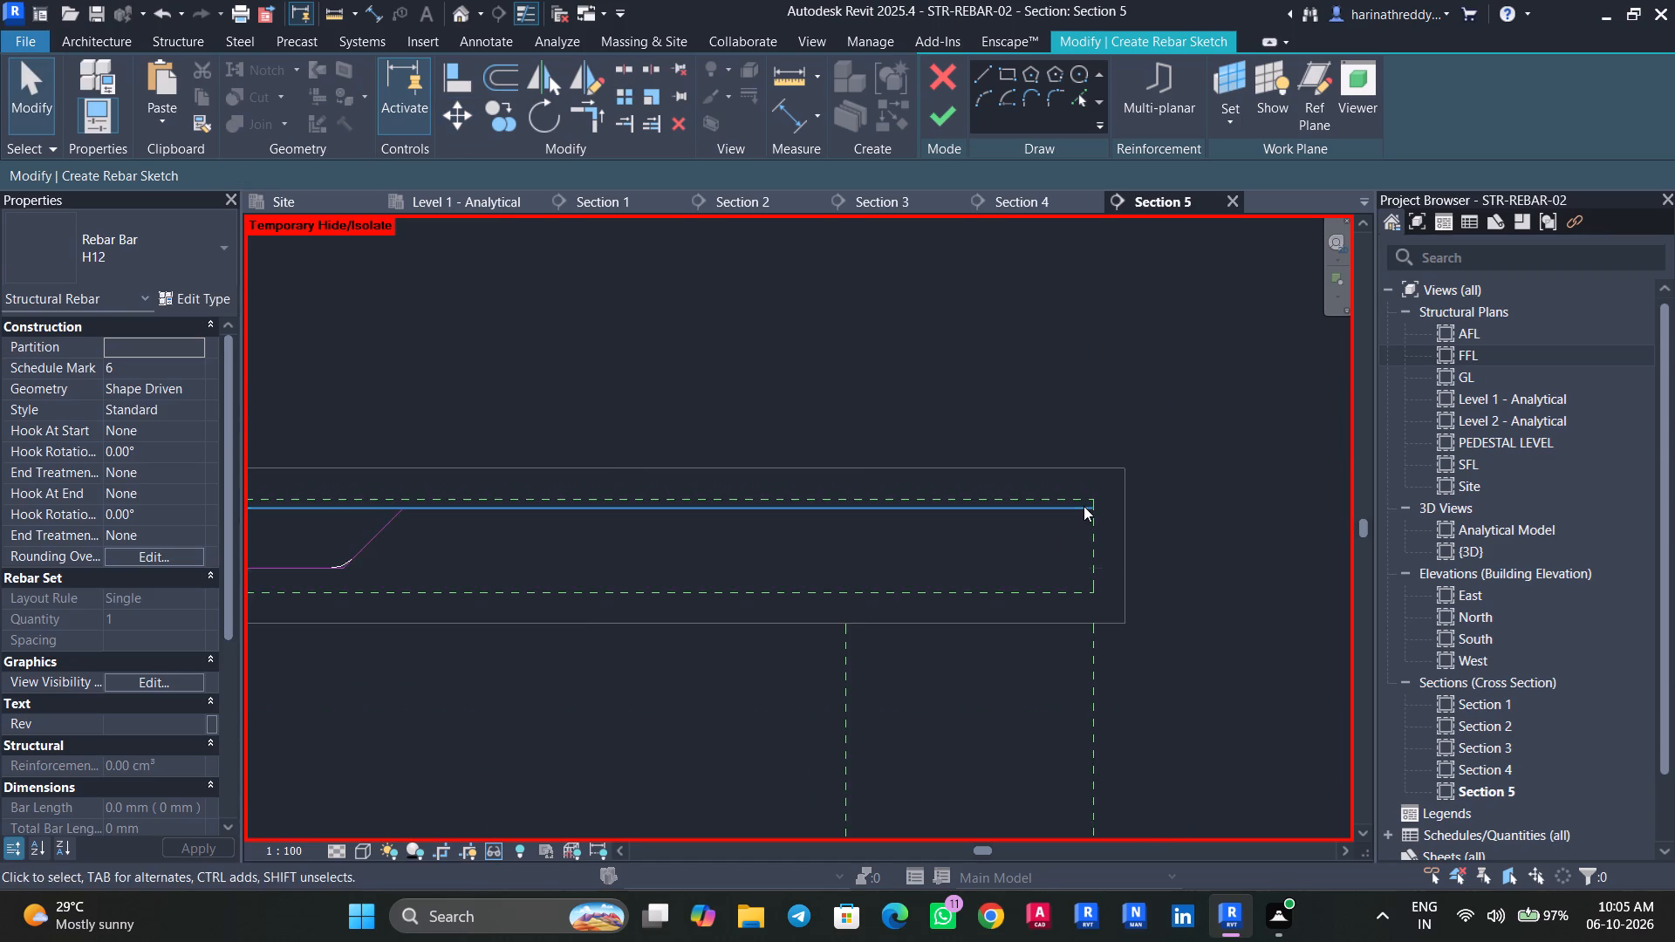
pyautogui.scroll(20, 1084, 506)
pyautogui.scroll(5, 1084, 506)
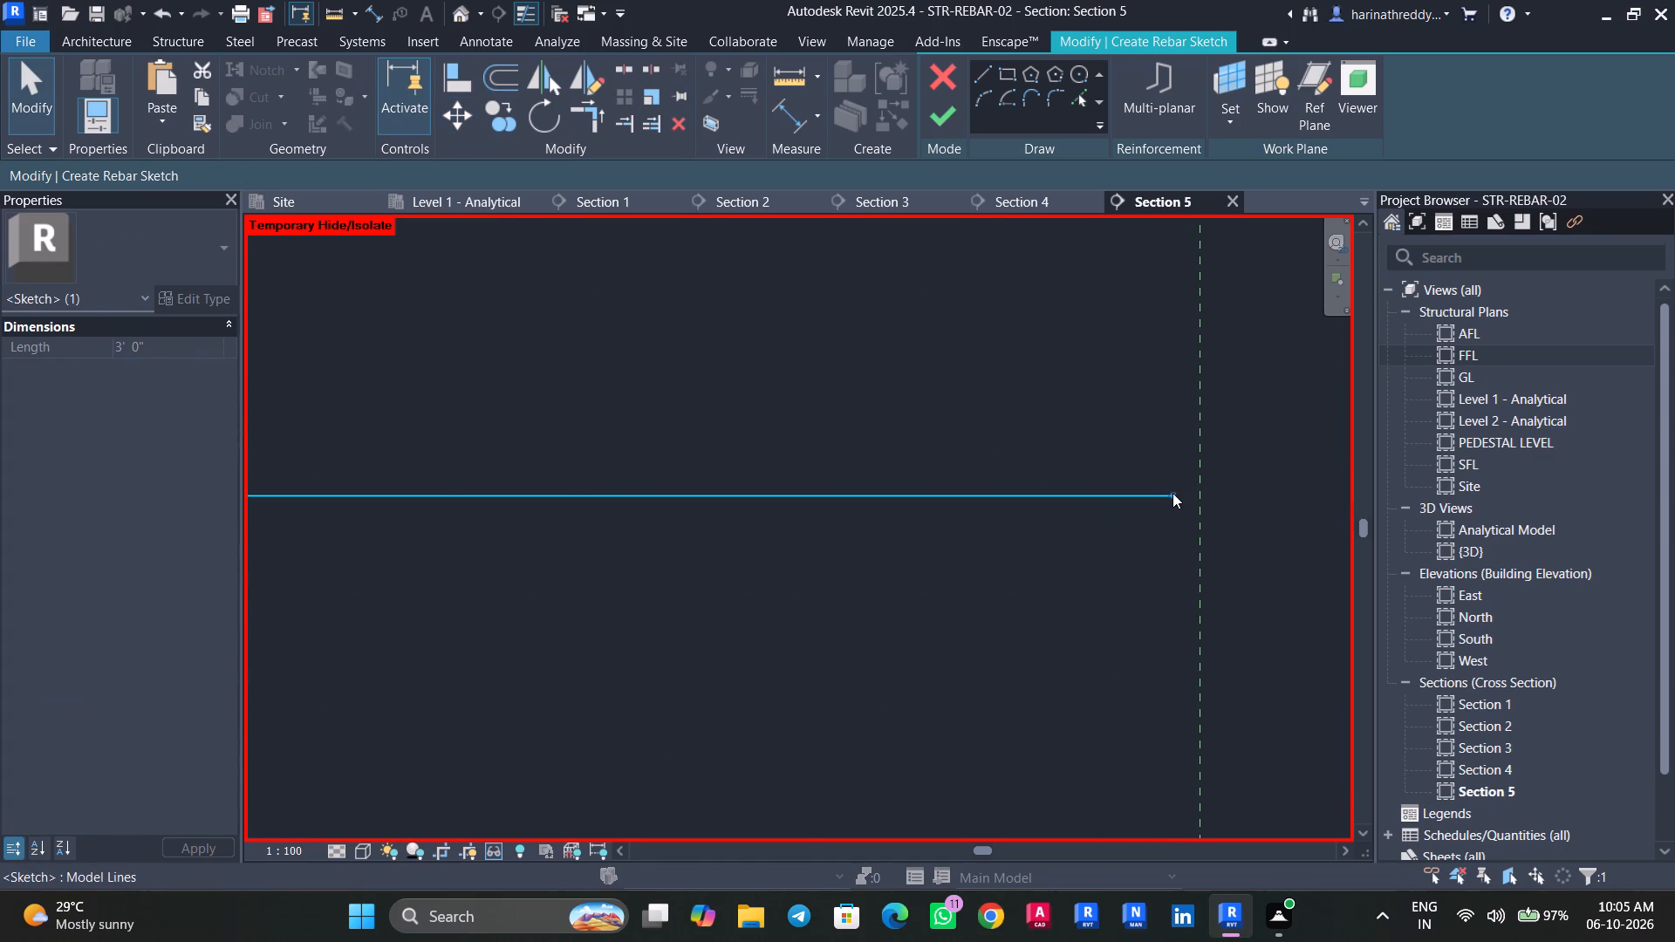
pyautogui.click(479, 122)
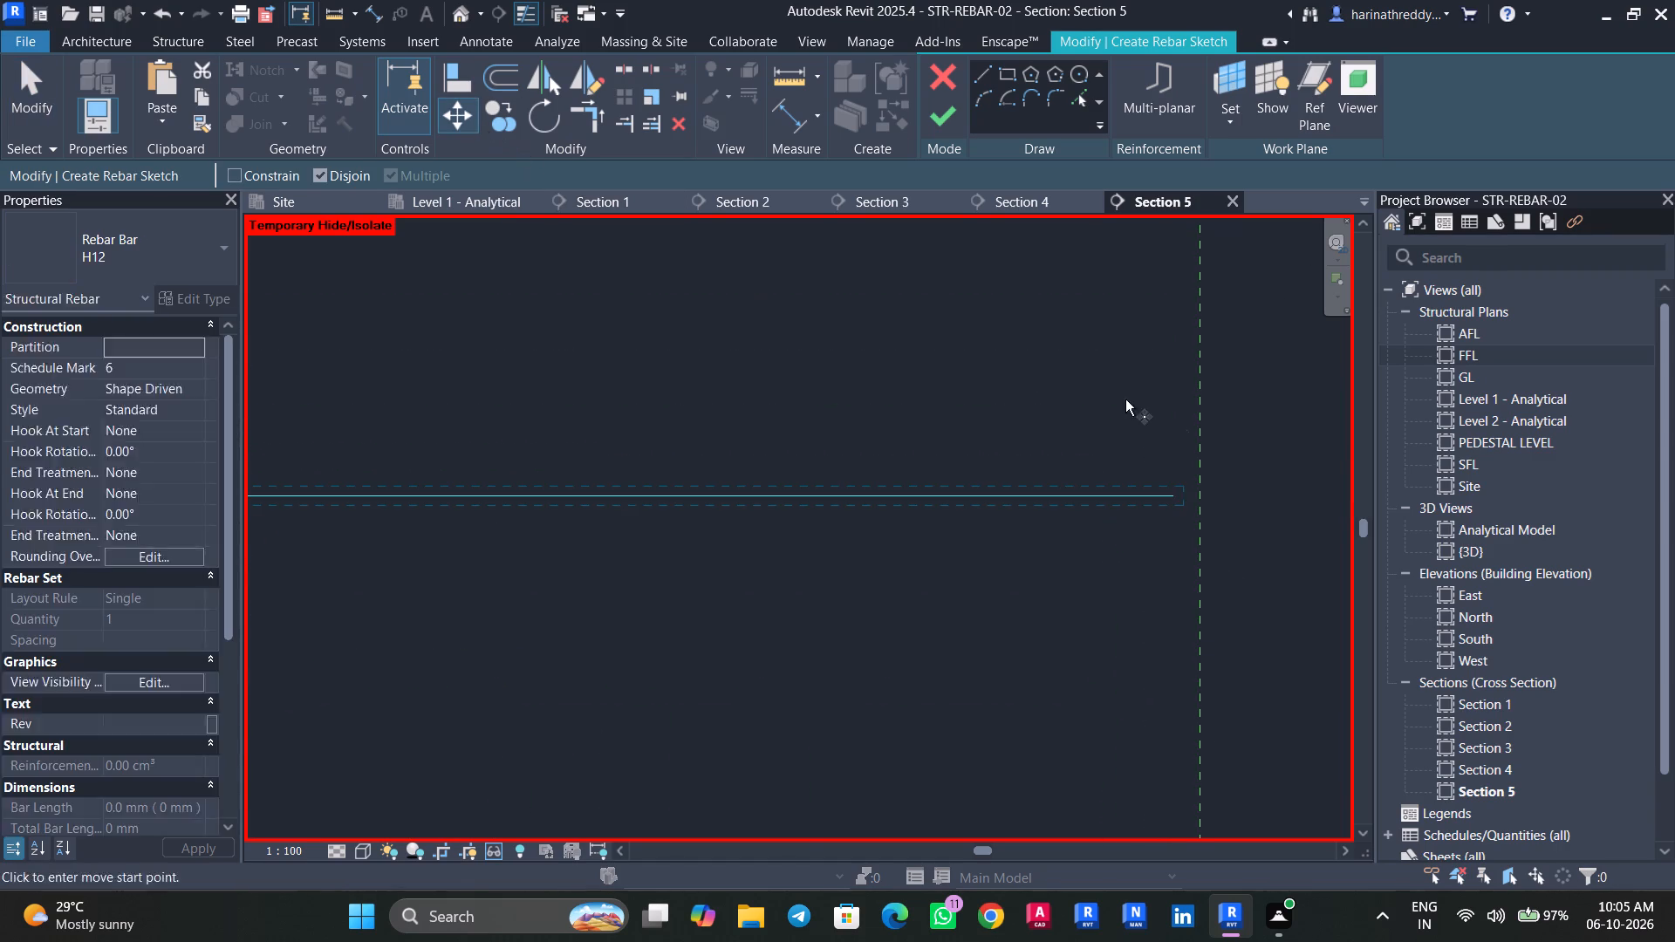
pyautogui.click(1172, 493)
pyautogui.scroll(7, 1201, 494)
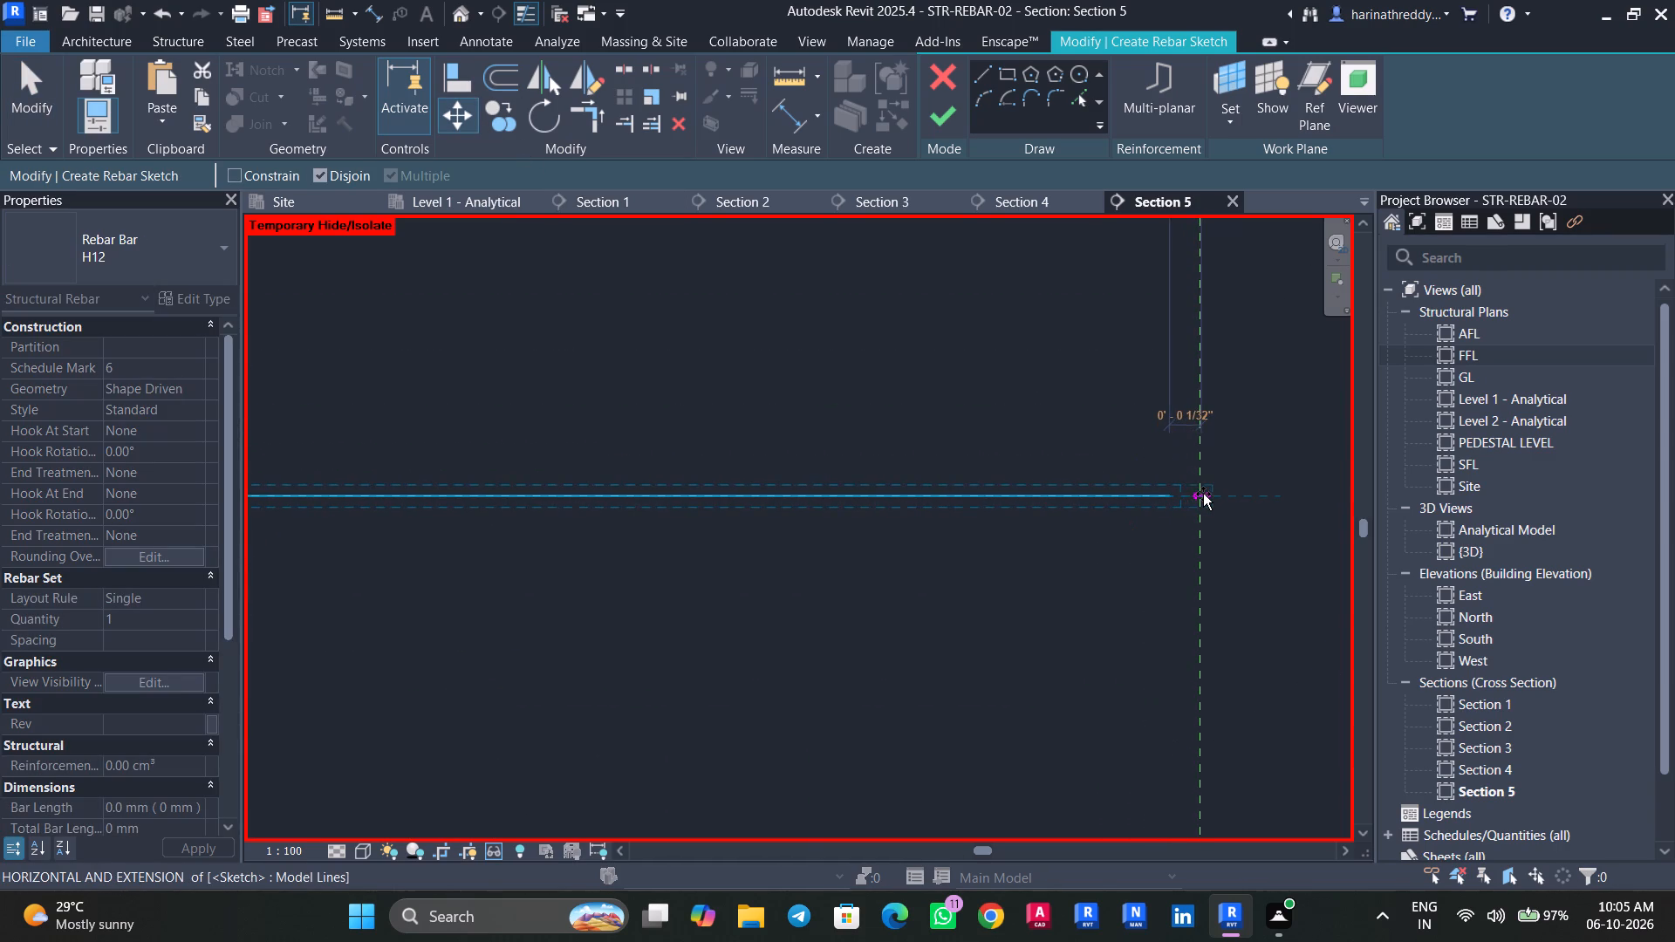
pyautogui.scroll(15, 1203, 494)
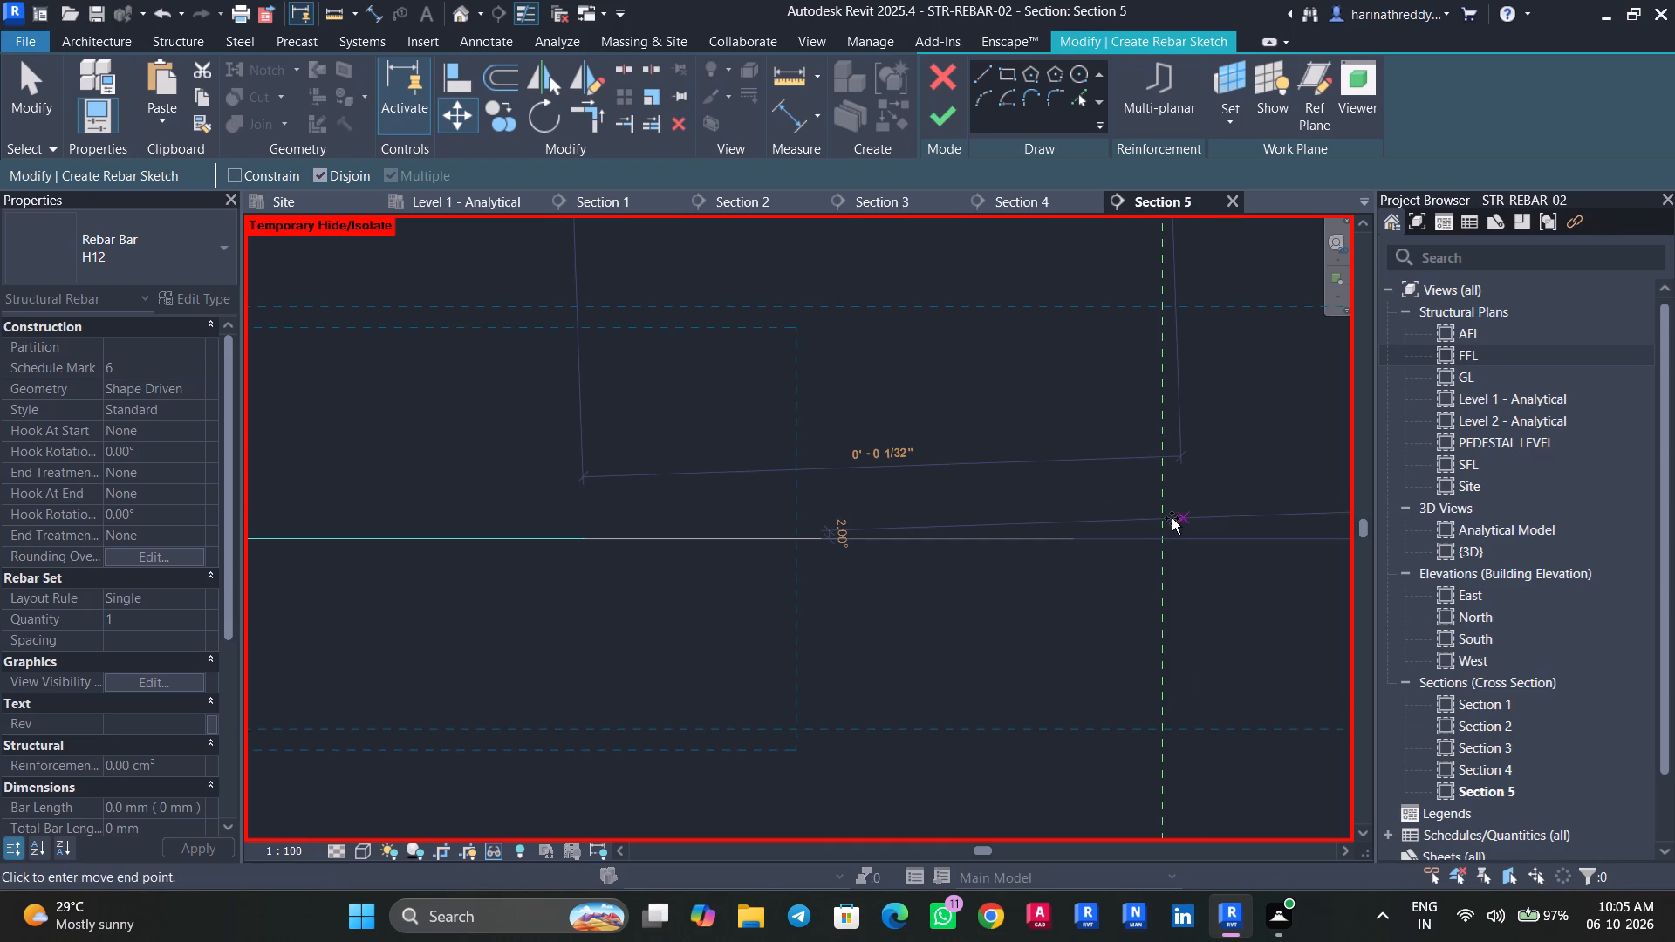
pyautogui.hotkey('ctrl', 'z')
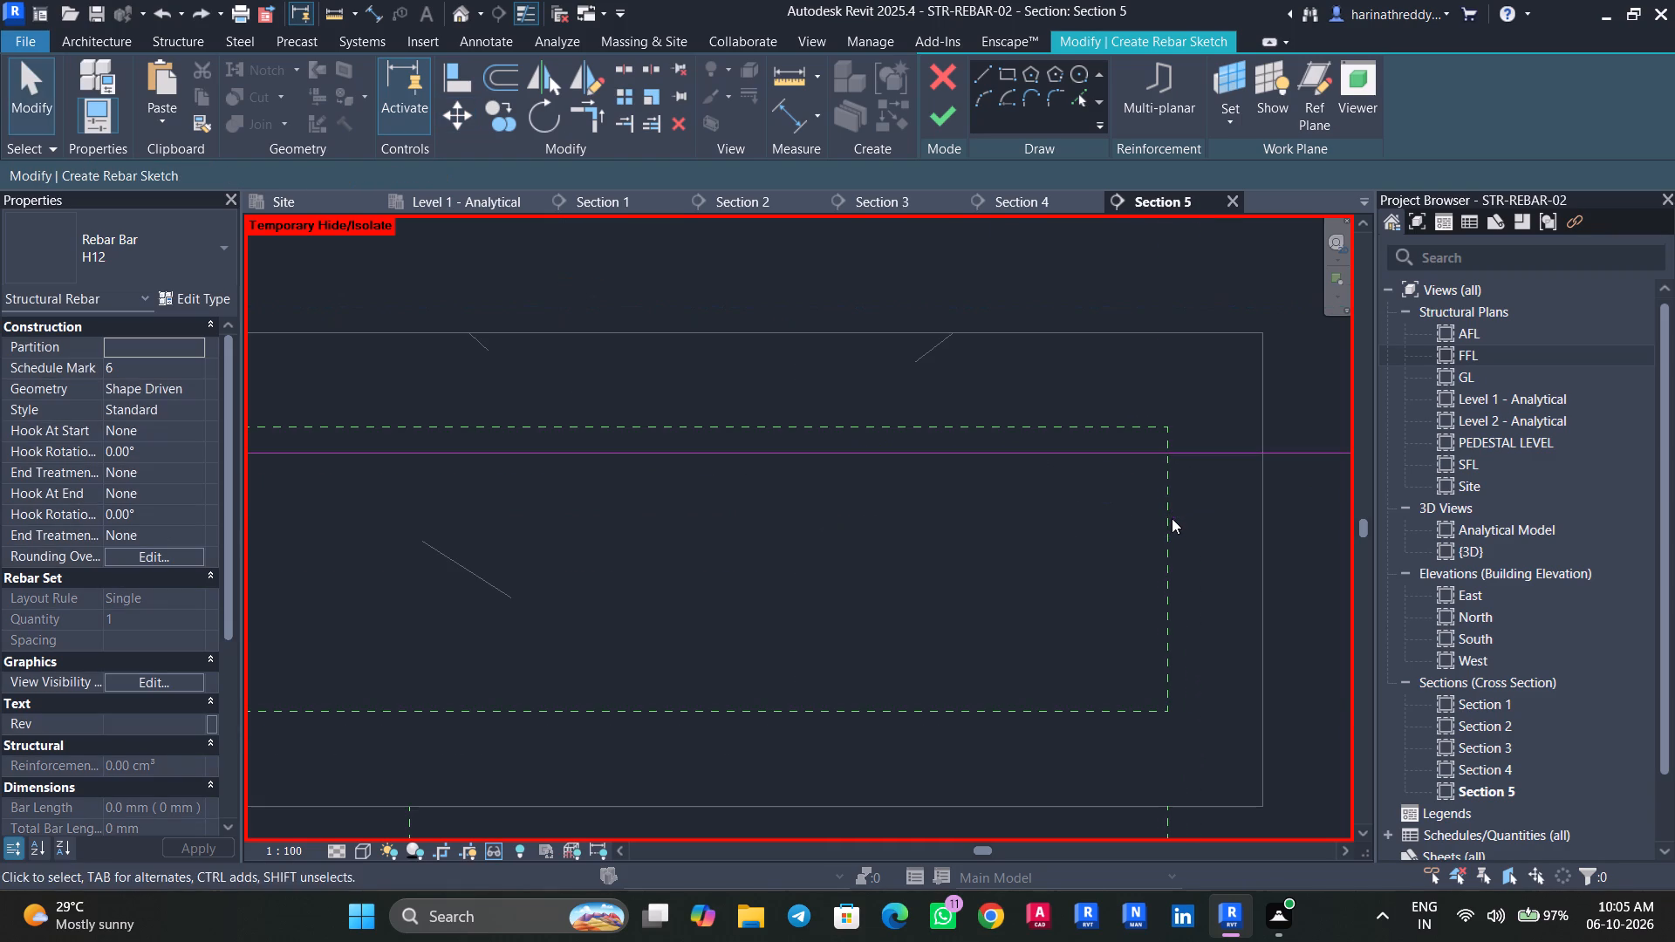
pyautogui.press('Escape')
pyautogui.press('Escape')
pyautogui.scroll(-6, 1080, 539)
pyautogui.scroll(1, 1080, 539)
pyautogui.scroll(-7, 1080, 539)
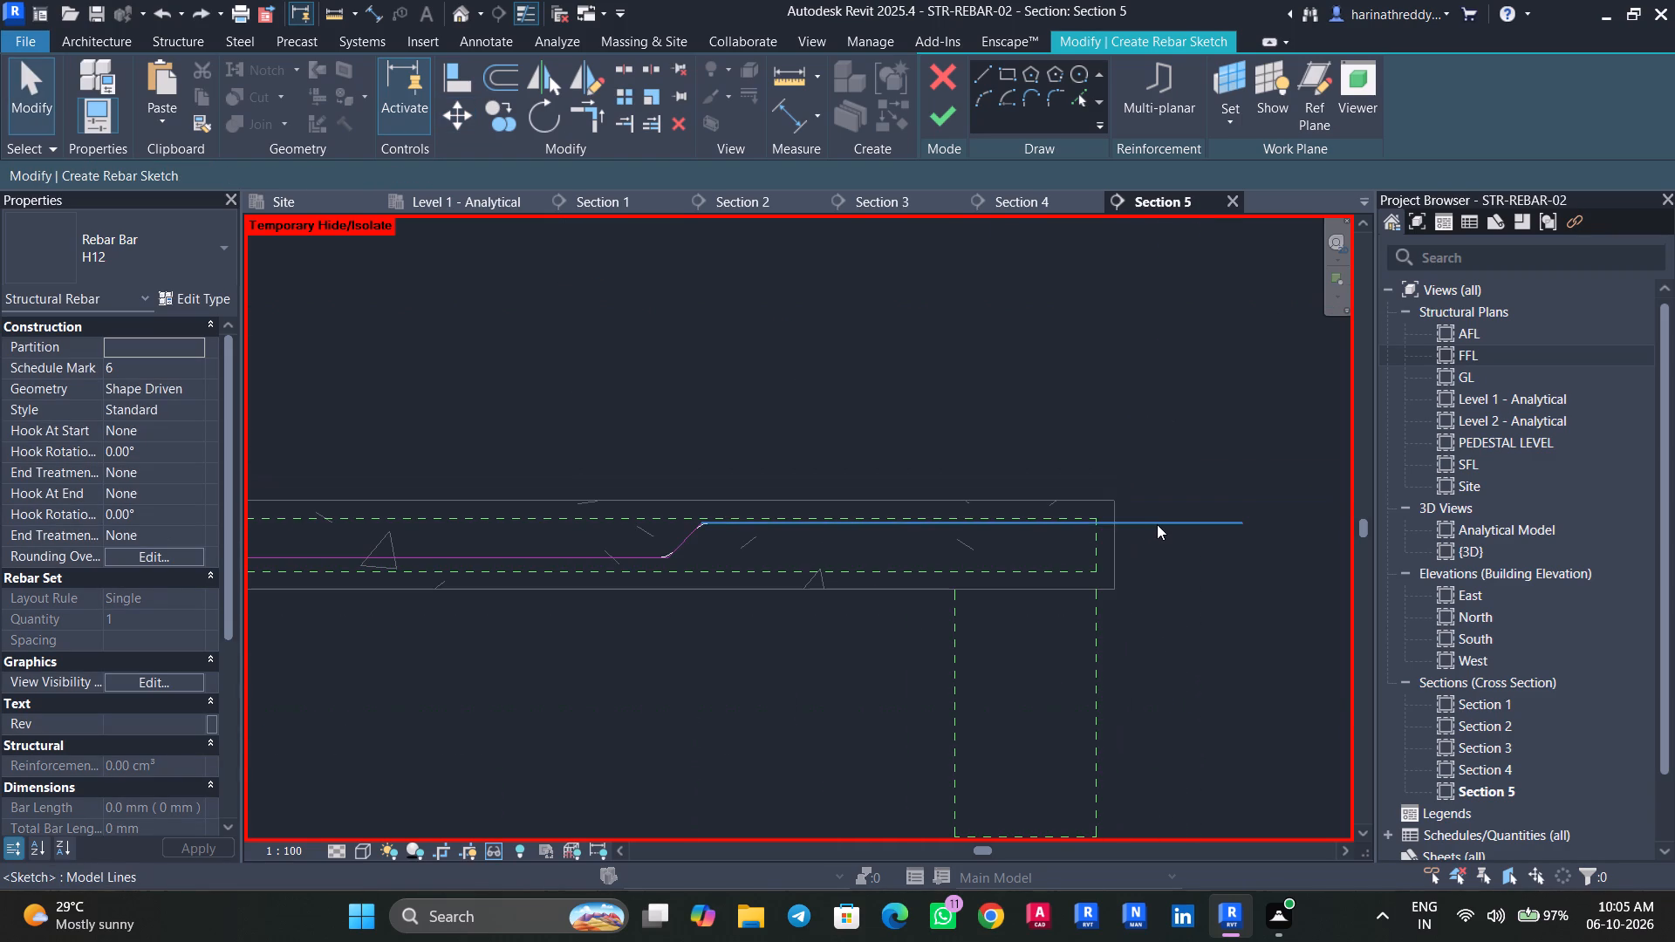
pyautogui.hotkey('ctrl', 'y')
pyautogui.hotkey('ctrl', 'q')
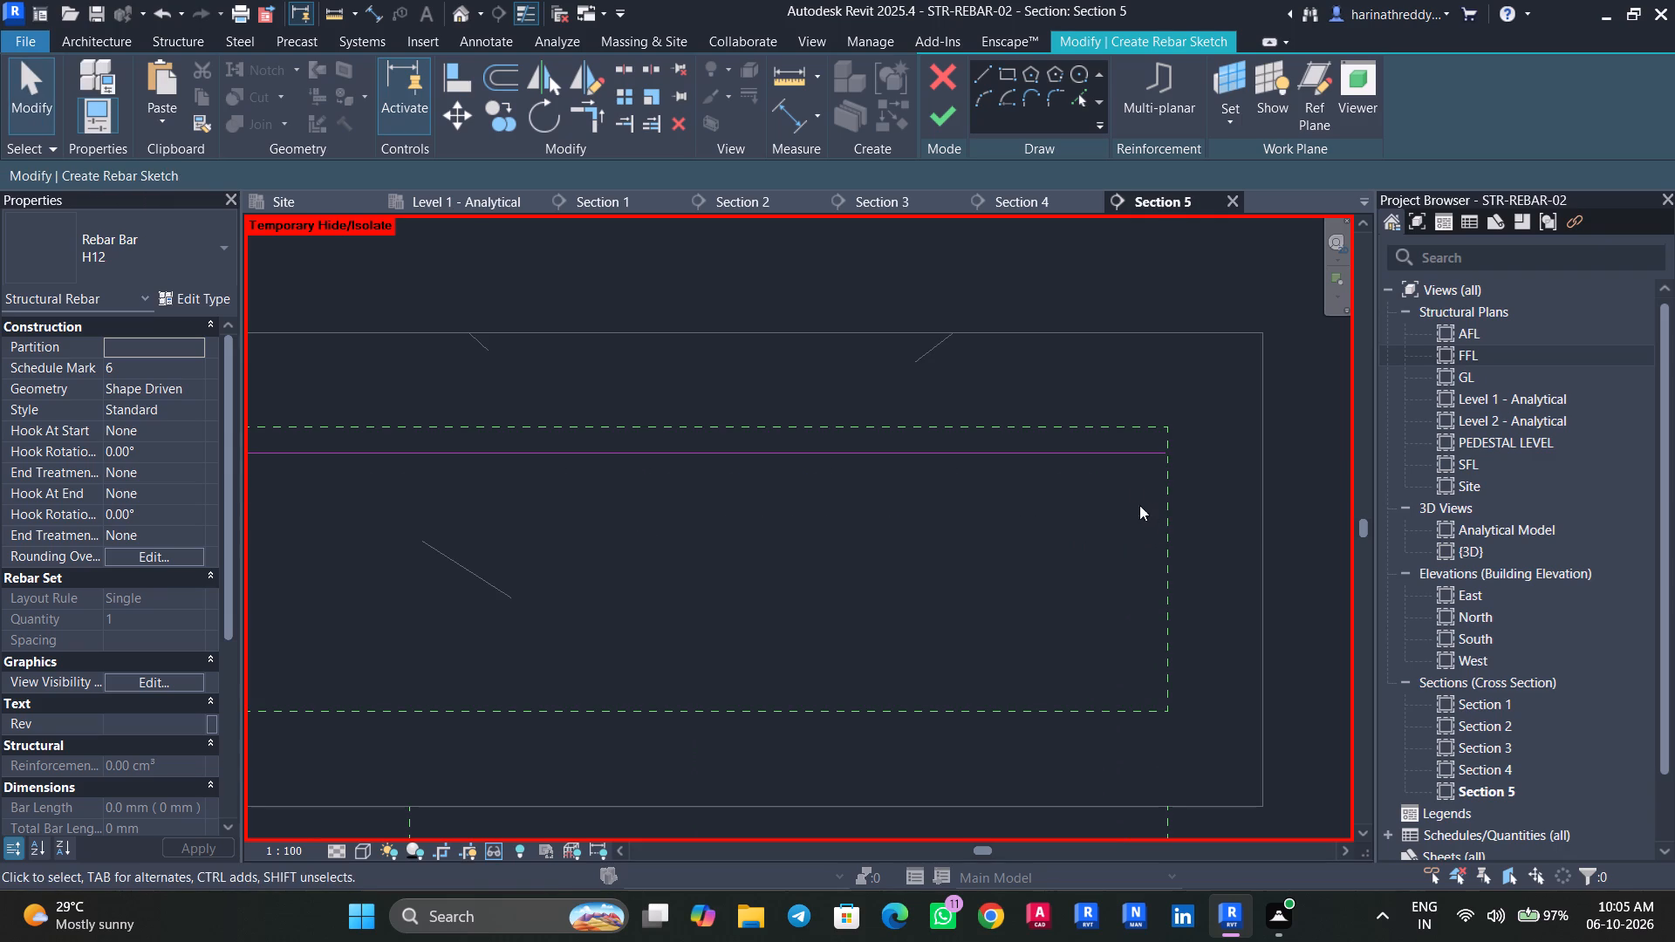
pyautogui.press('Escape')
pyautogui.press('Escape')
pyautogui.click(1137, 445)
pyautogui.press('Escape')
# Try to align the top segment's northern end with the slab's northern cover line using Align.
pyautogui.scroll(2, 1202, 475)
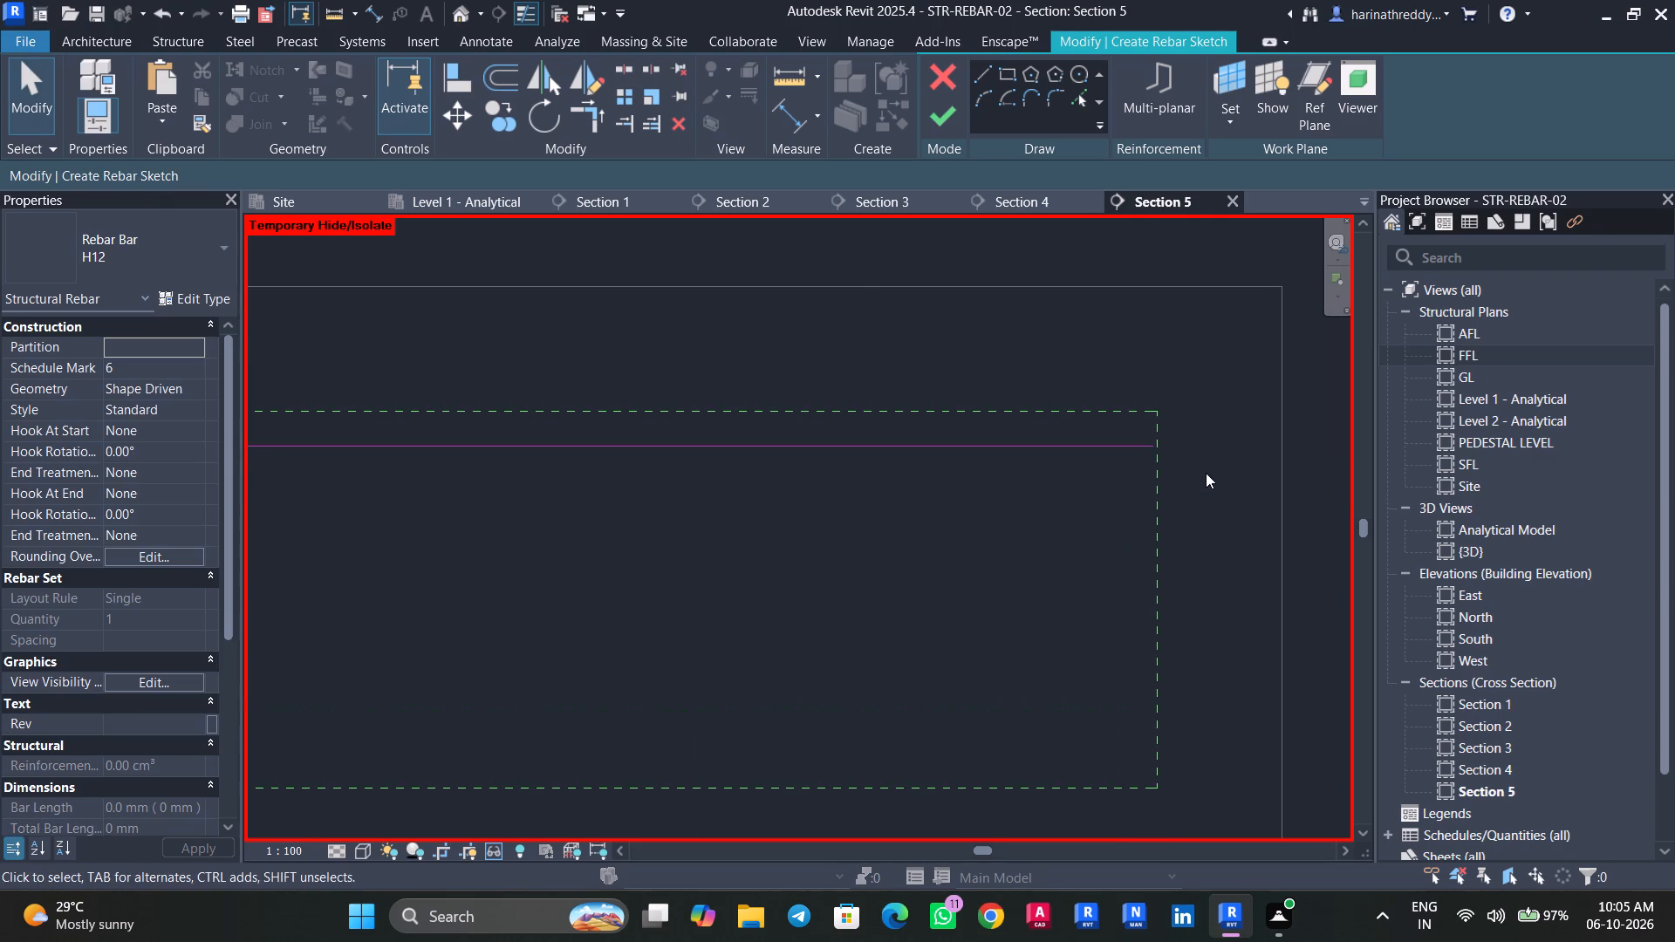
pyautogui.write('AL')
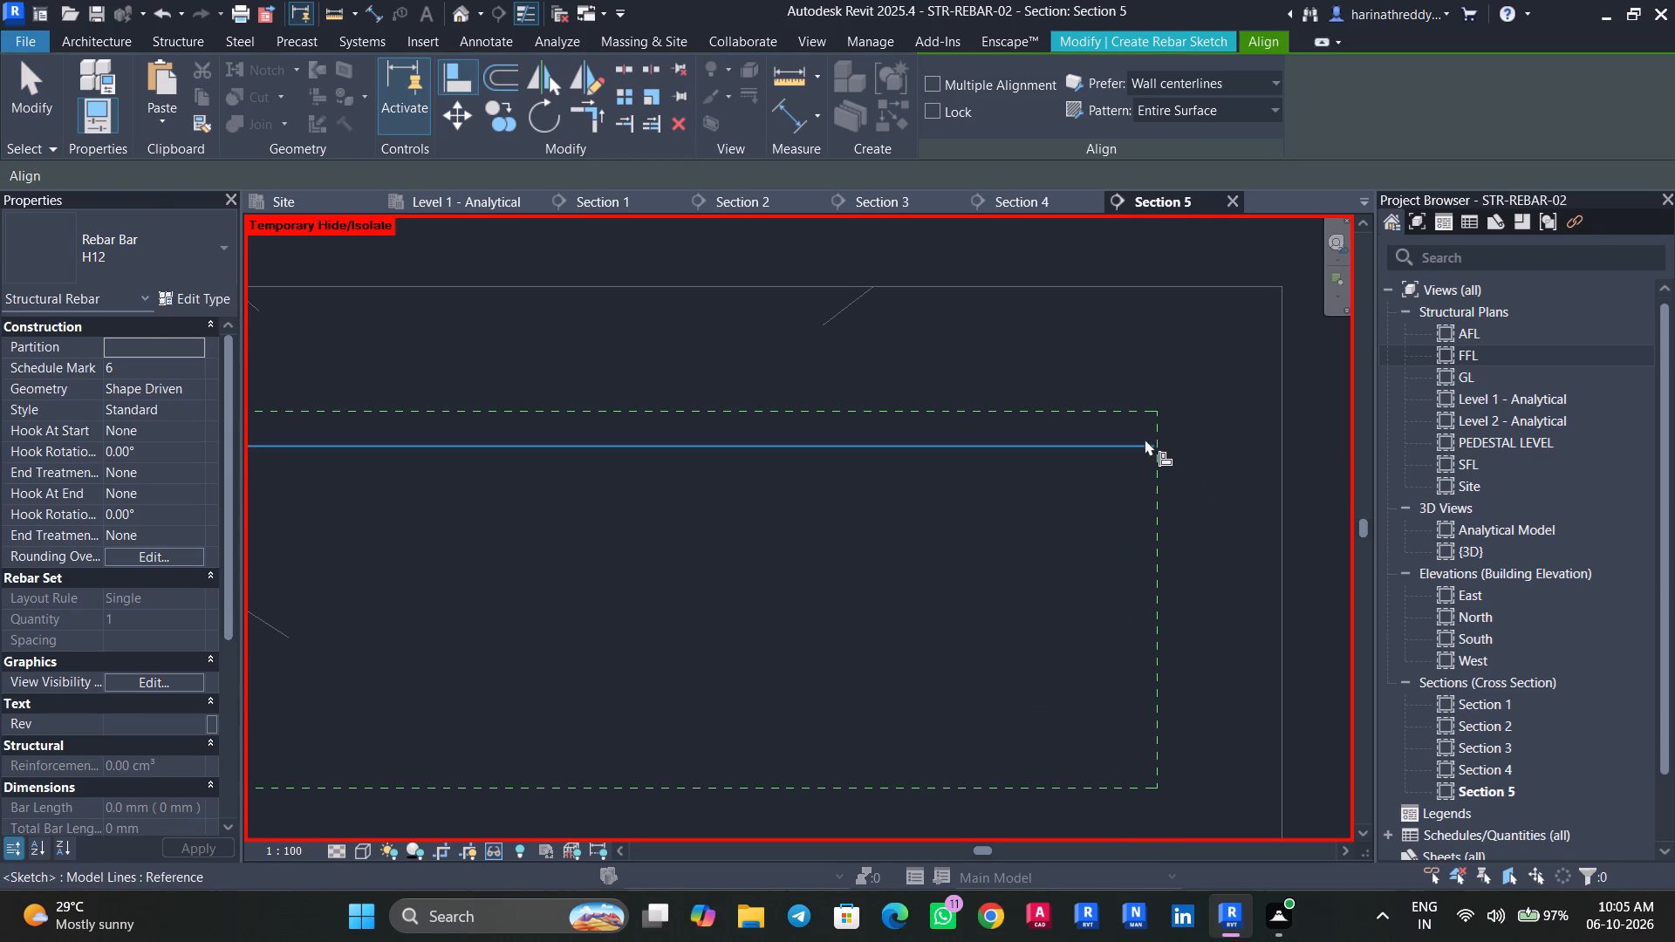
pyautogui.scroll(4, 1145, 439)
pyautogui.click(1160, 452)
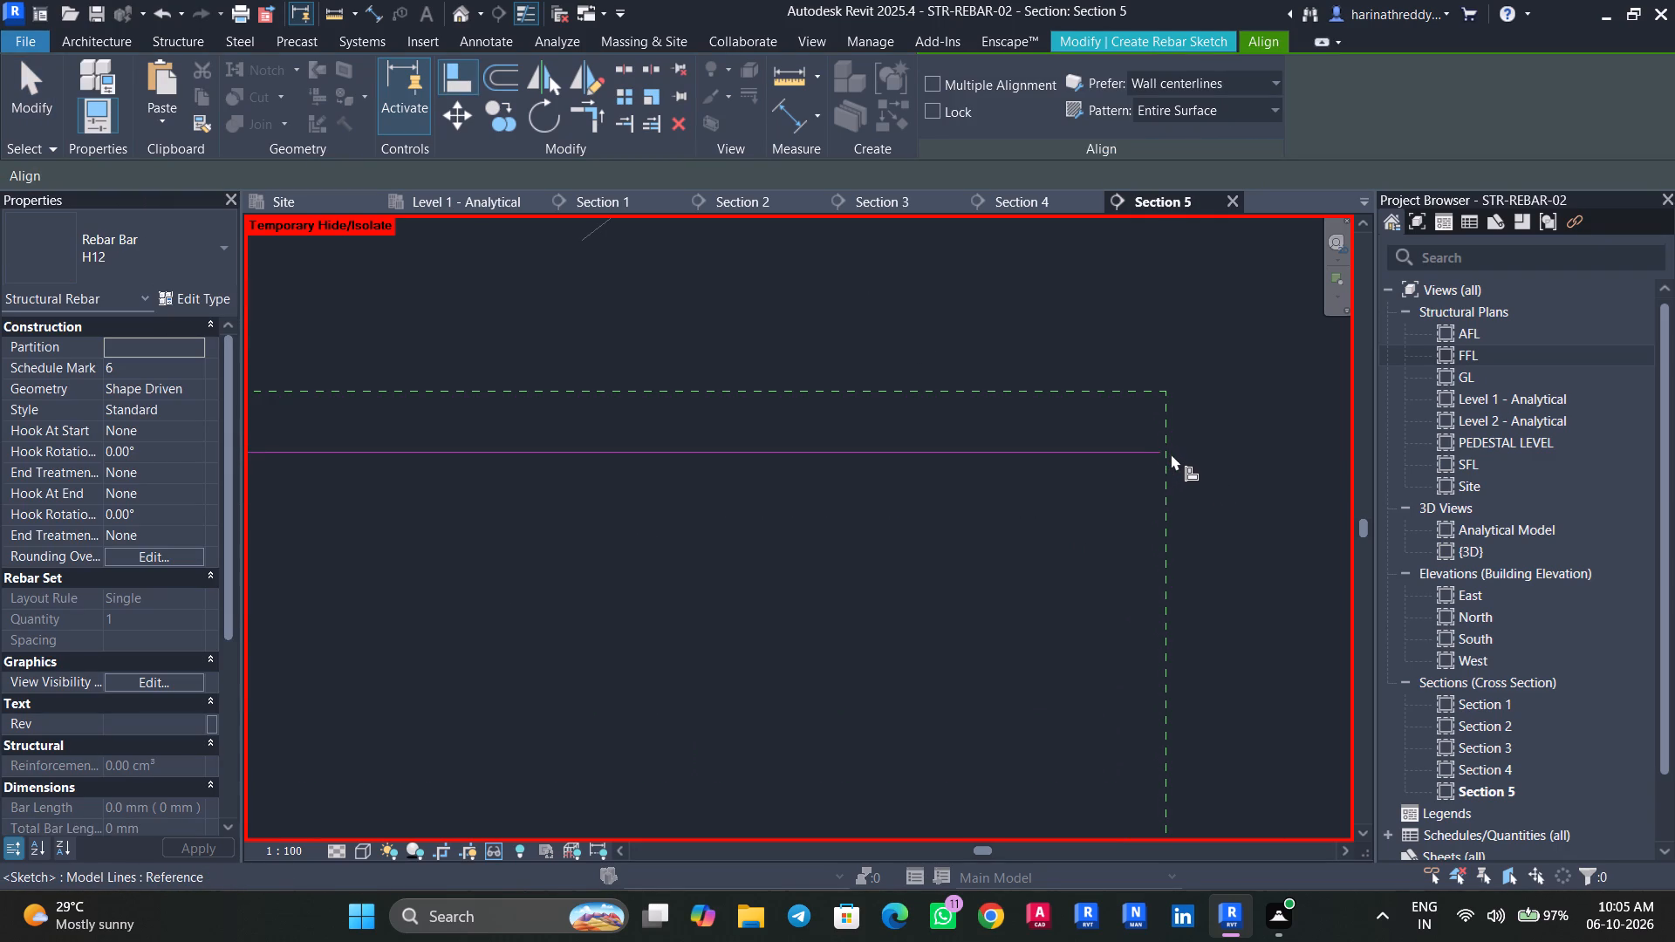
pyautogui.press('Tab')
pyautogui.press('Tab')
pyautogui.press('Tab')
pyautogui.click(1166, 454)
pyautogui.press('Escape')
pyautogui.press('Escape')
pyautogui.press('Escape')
# Move the northern 45° crank about 9 3/4" south so it joins the inner end of the shifted top segment.
pyautogui.scroll(-5, 1022, 515)
pyautogui.scroll(1, 1022, 515)
pyautogui.scroll(-10, 1022, 515)
pyautogui.scroll(1, 1019, 523)
pyautogui.scroll(-4, 1019, 523)
pyautogui.moveTo(889, 552); pyautogui.dragTo(1127, 543, button='middle')
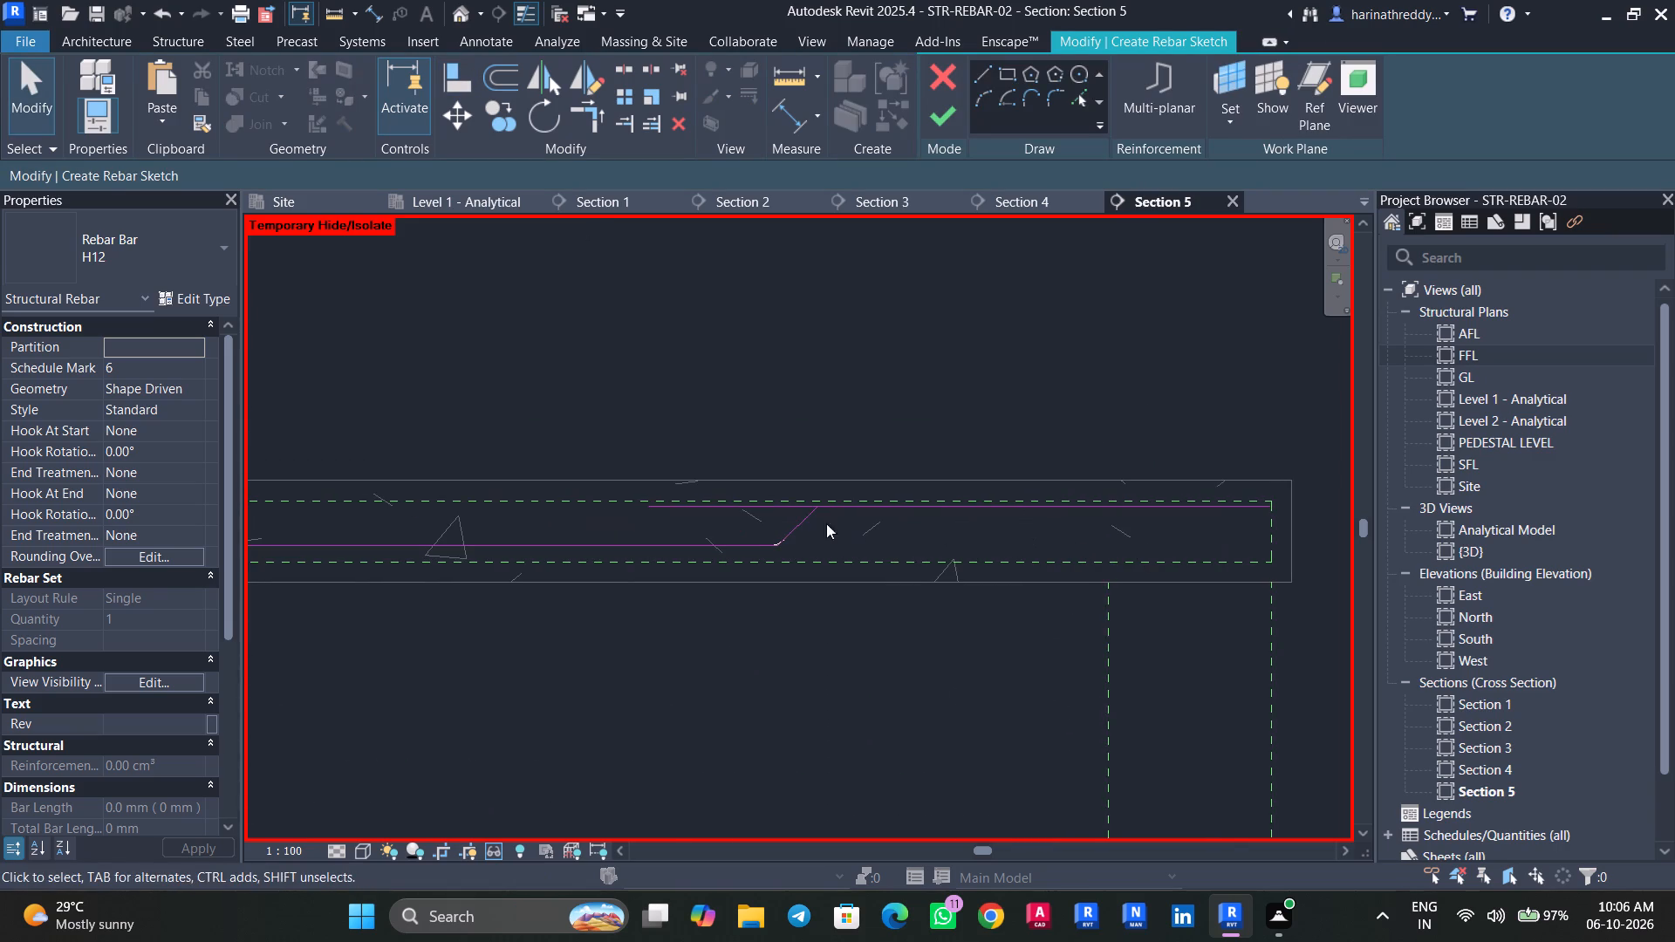
pyautogui.click(805, 517)
pyautogui.moveTo(867, 542); pyautogui.dragTo(955, 536, button='middle')
pyautogui.click(463, 118)
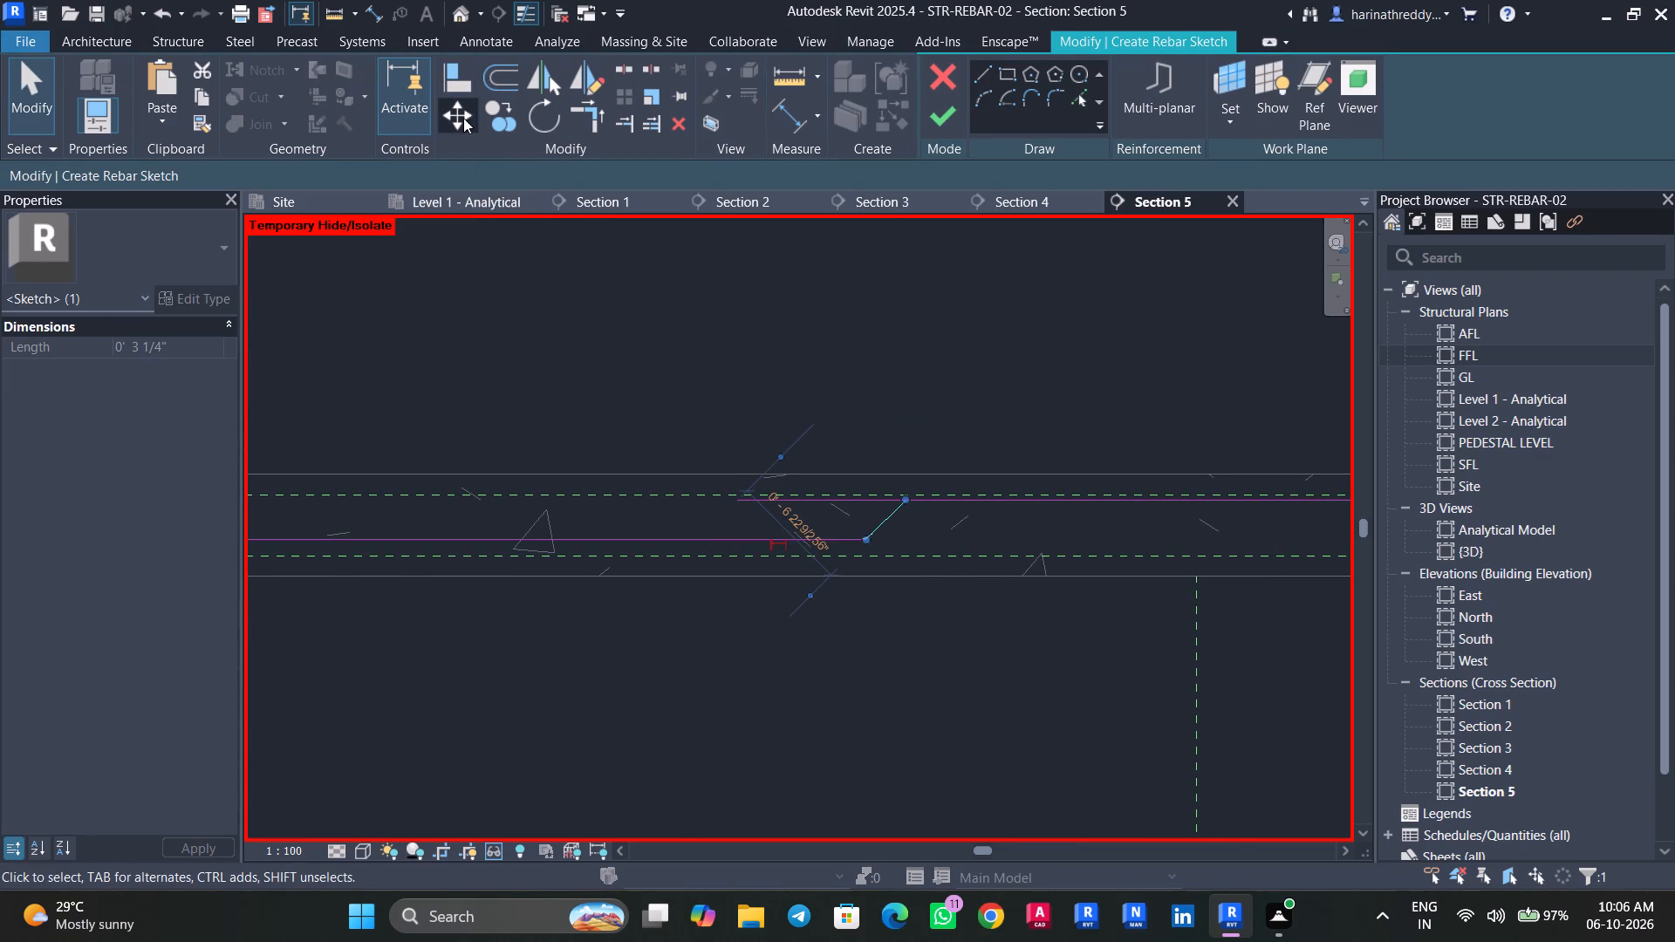
pyautogui.click(907, 502)
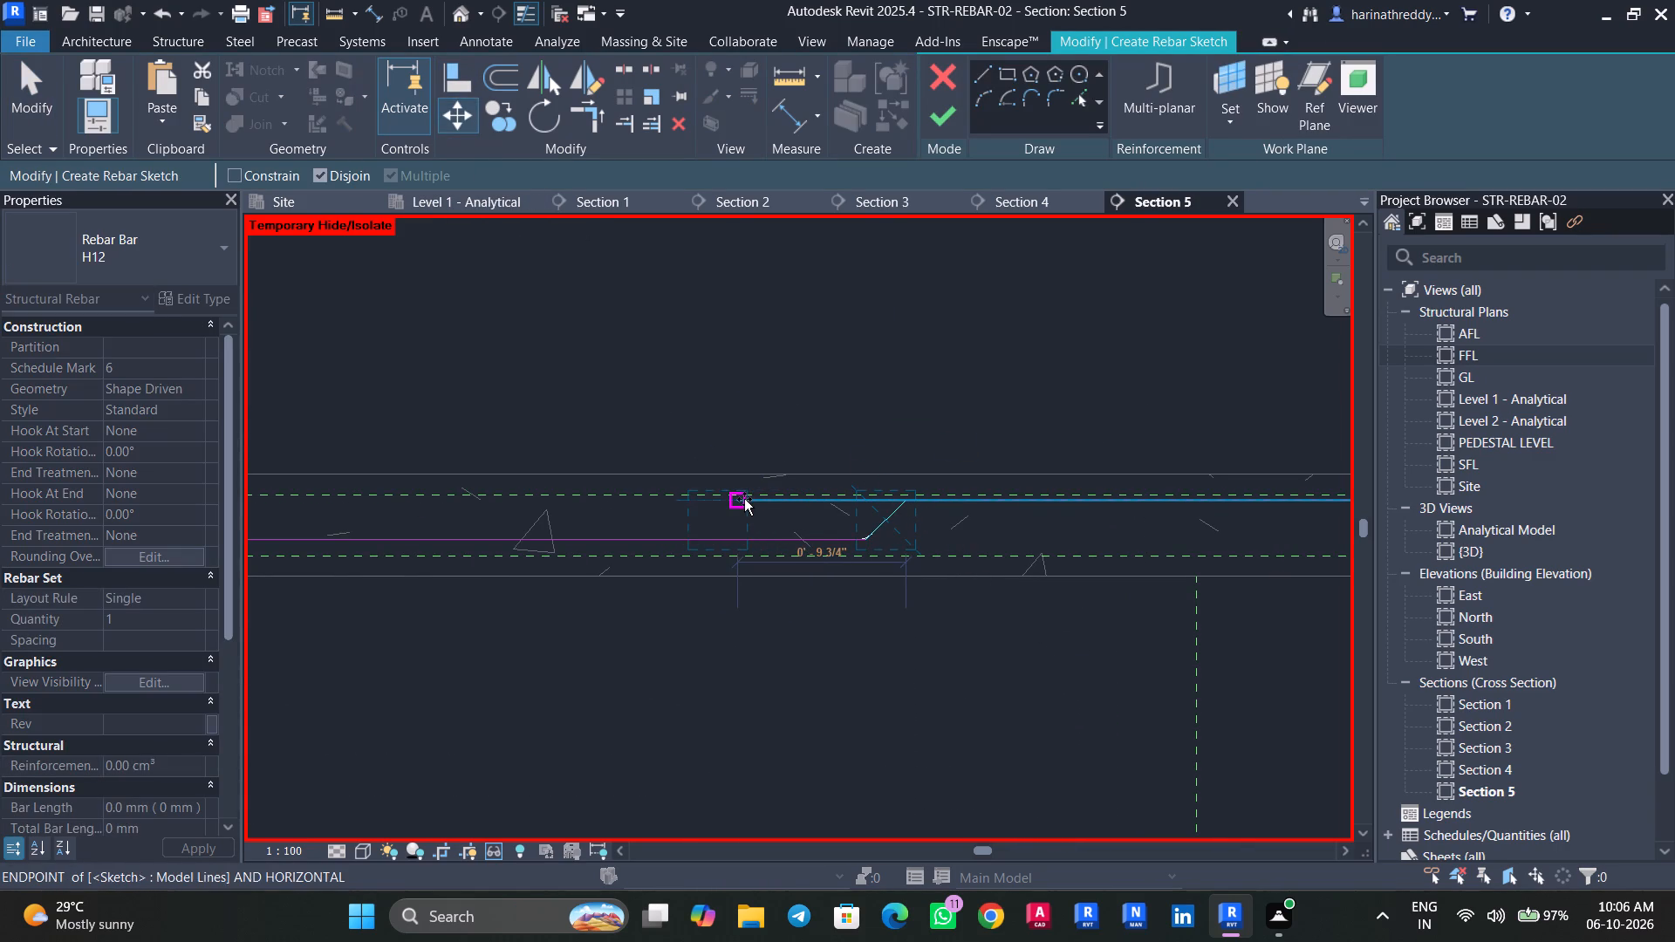
pyautogui.click(744, 499)
pyautogui.press('Escape')
pyautogui.press('Escape')
# Shorten the bottom segment to about 5' 2 1/4" so its northern end meets the moved crank.
pyautogui.click(784, 539)
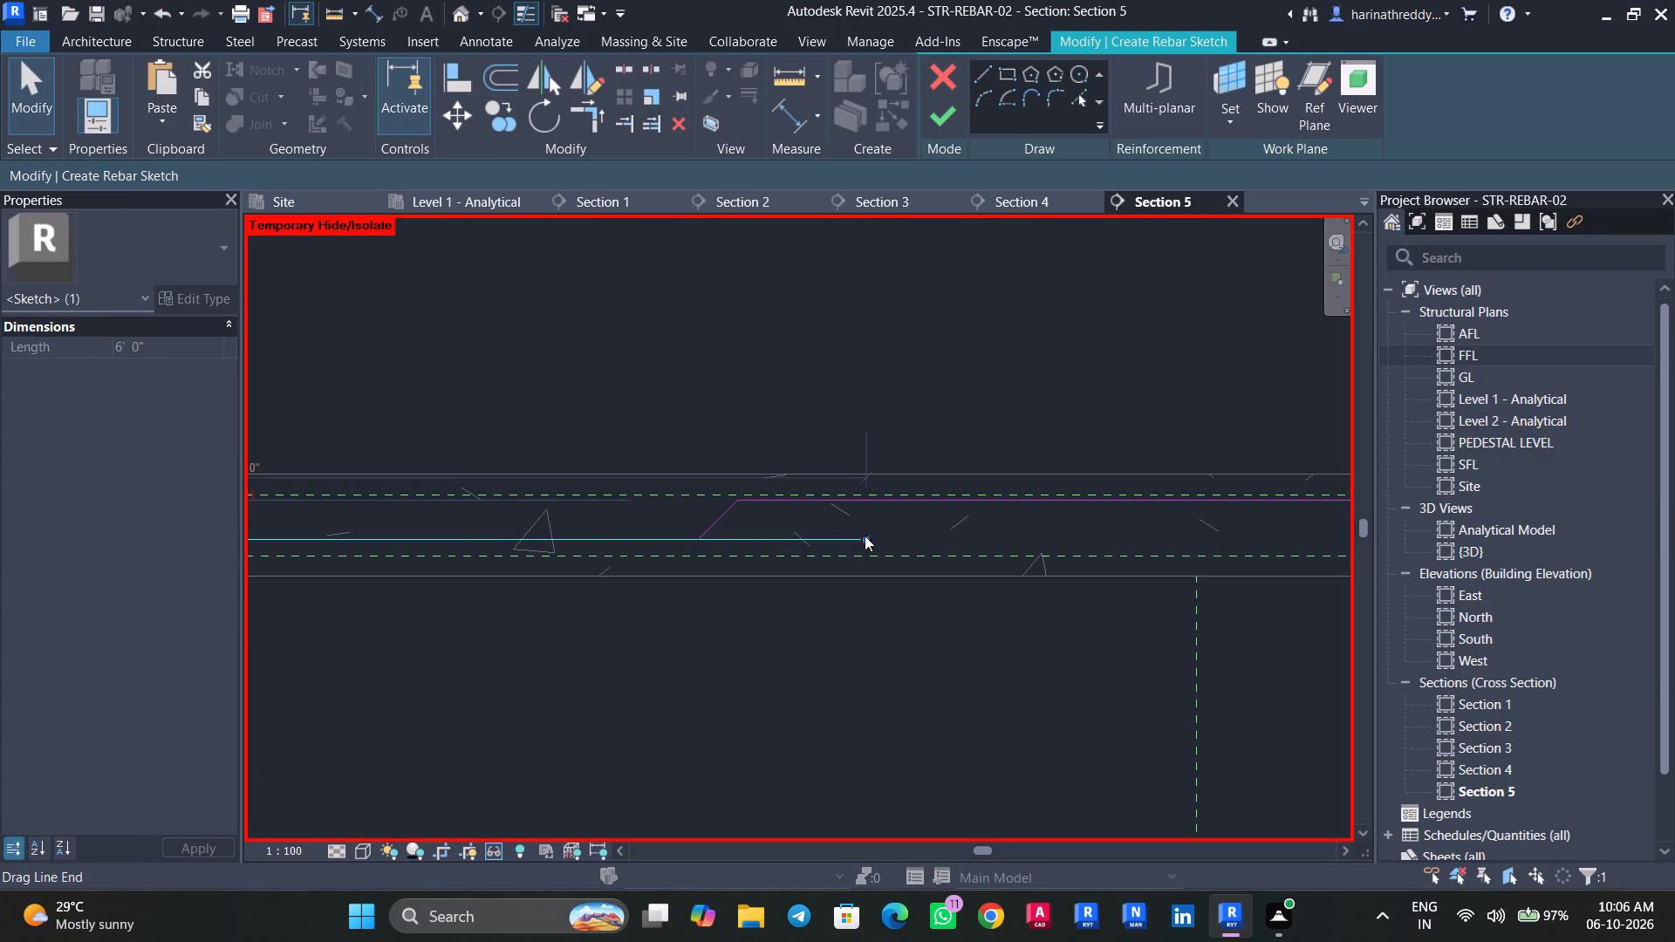
pyautogui.moveTo(865, 536); pyautogui.dragTo(705, 536)
pyautogui.press('Escape')
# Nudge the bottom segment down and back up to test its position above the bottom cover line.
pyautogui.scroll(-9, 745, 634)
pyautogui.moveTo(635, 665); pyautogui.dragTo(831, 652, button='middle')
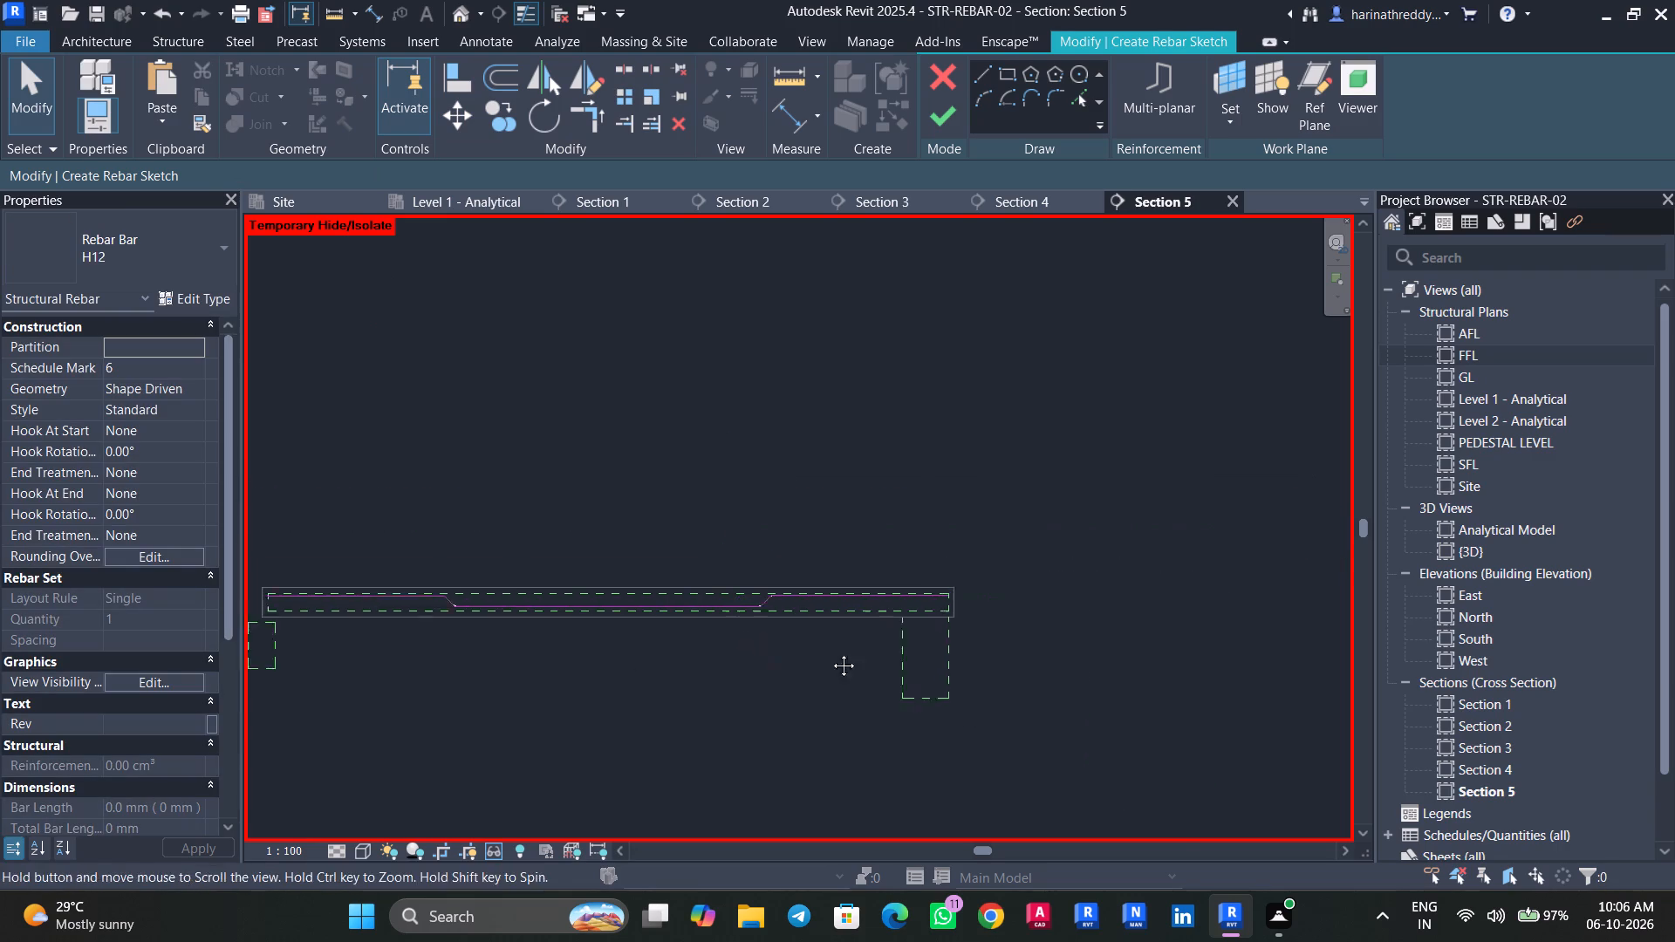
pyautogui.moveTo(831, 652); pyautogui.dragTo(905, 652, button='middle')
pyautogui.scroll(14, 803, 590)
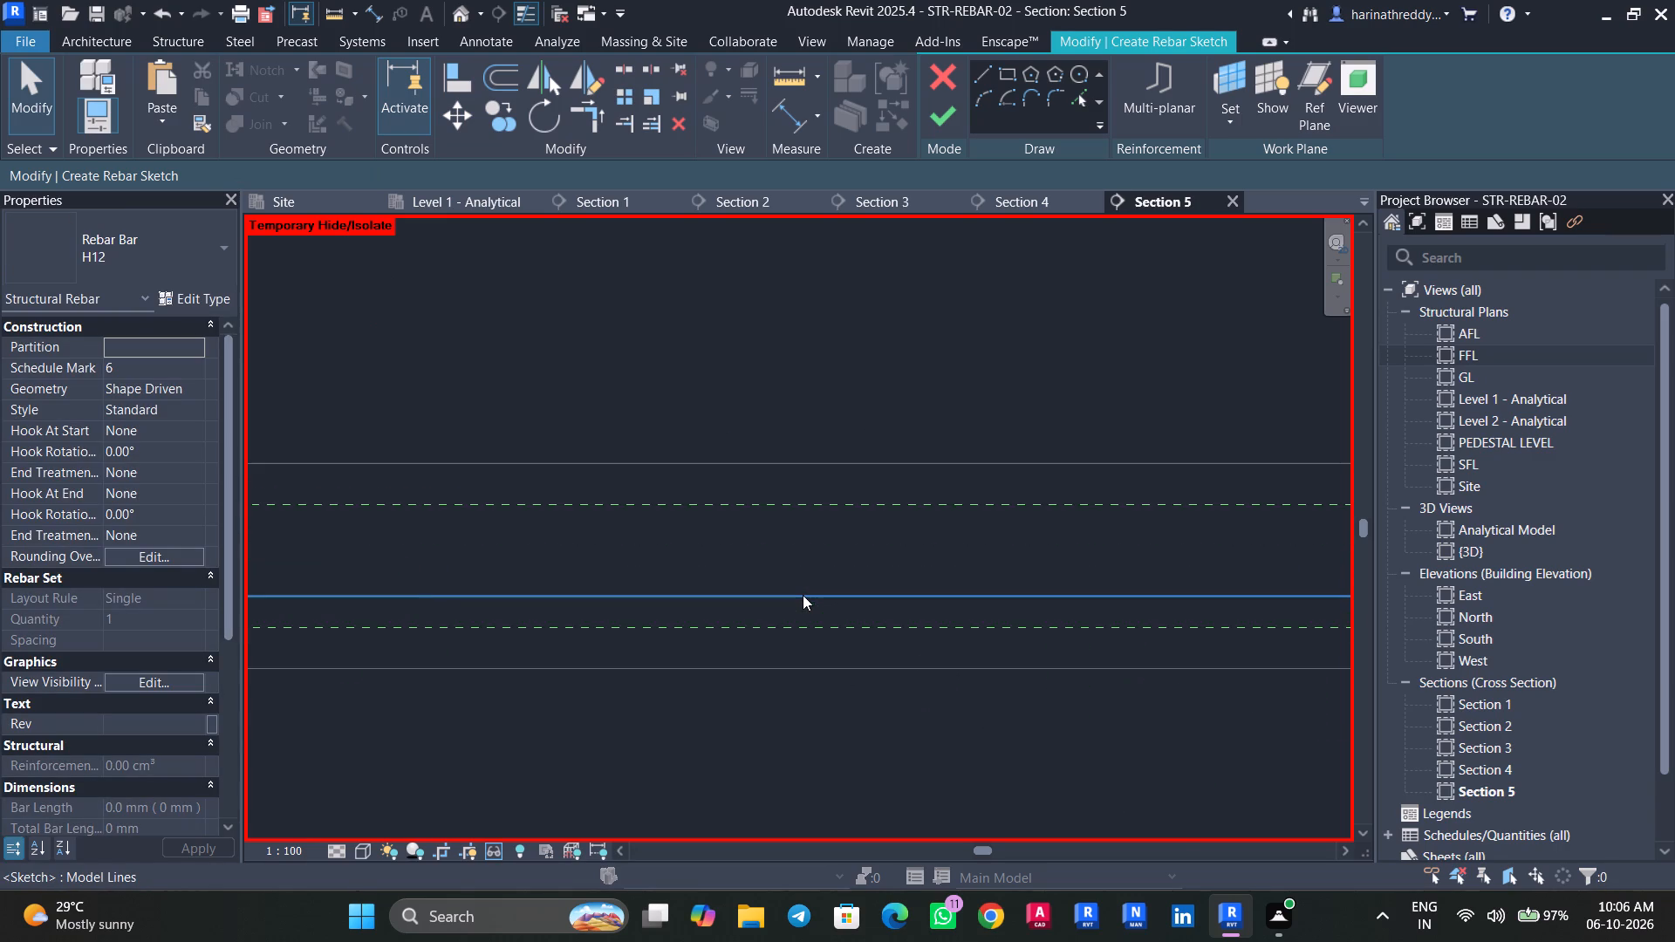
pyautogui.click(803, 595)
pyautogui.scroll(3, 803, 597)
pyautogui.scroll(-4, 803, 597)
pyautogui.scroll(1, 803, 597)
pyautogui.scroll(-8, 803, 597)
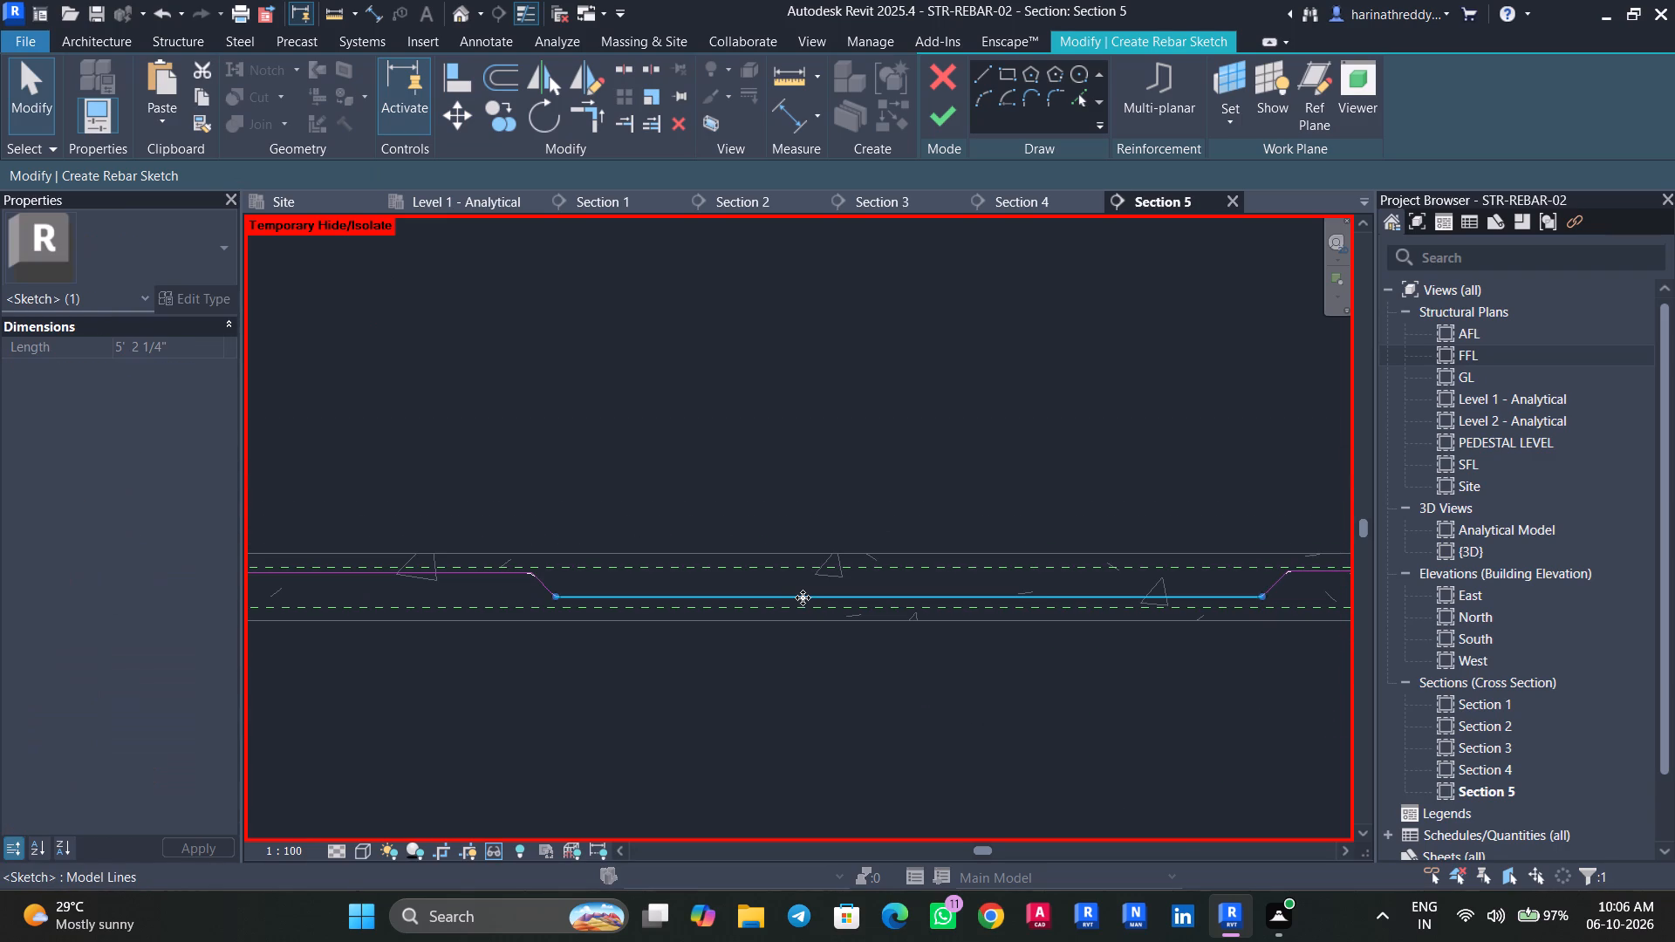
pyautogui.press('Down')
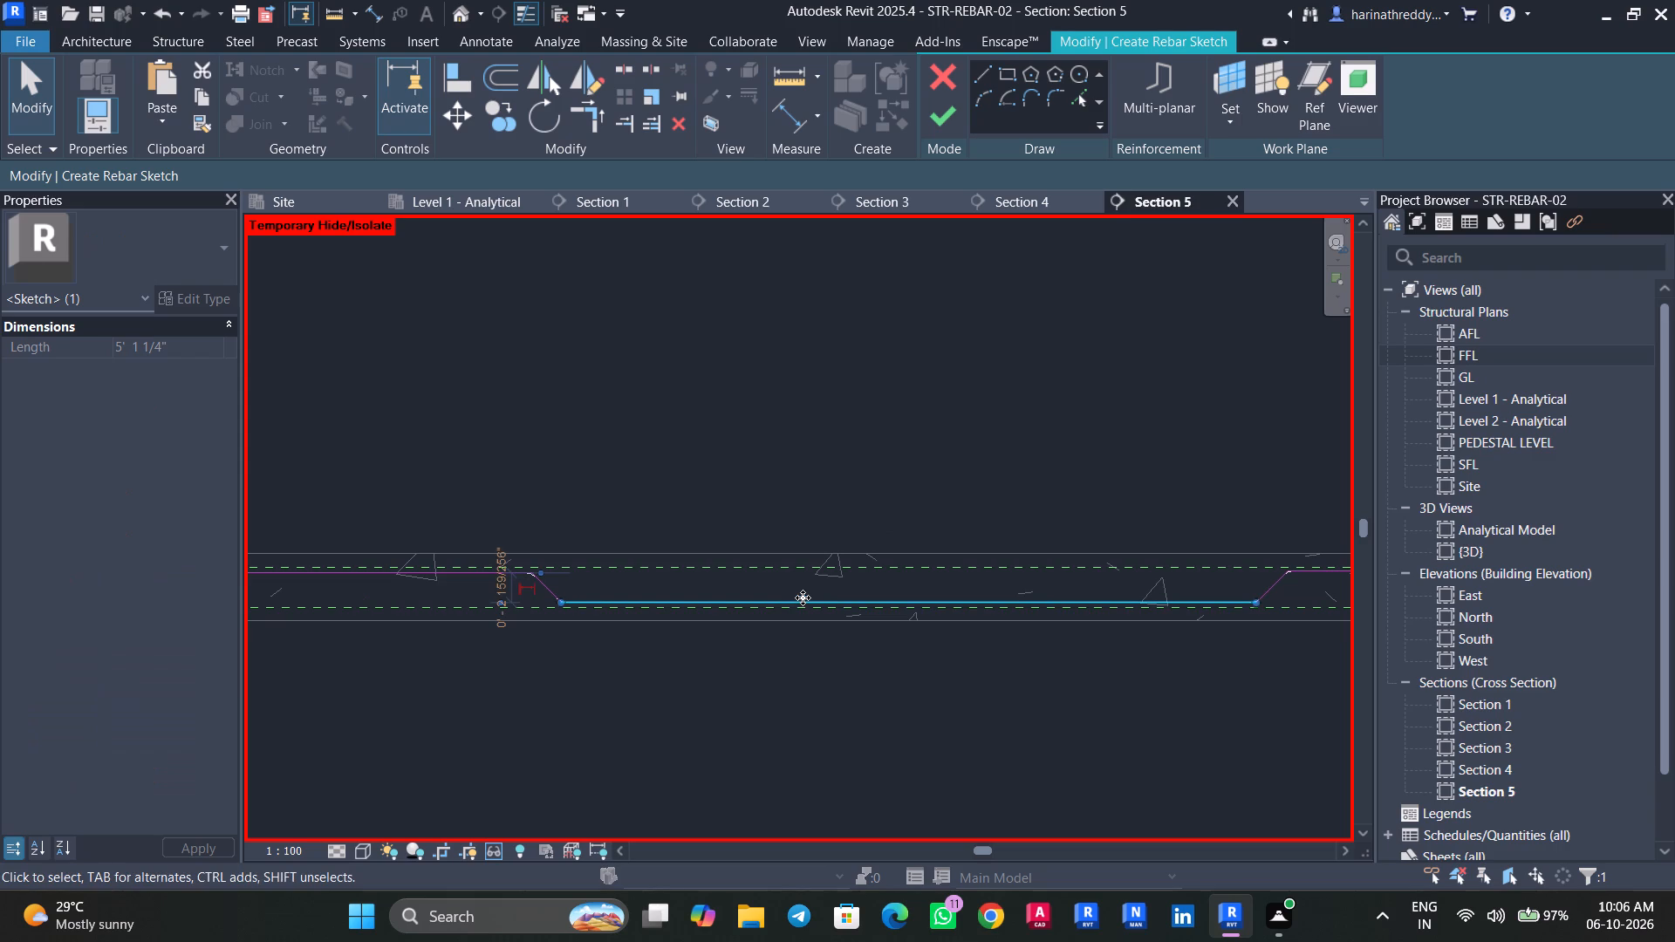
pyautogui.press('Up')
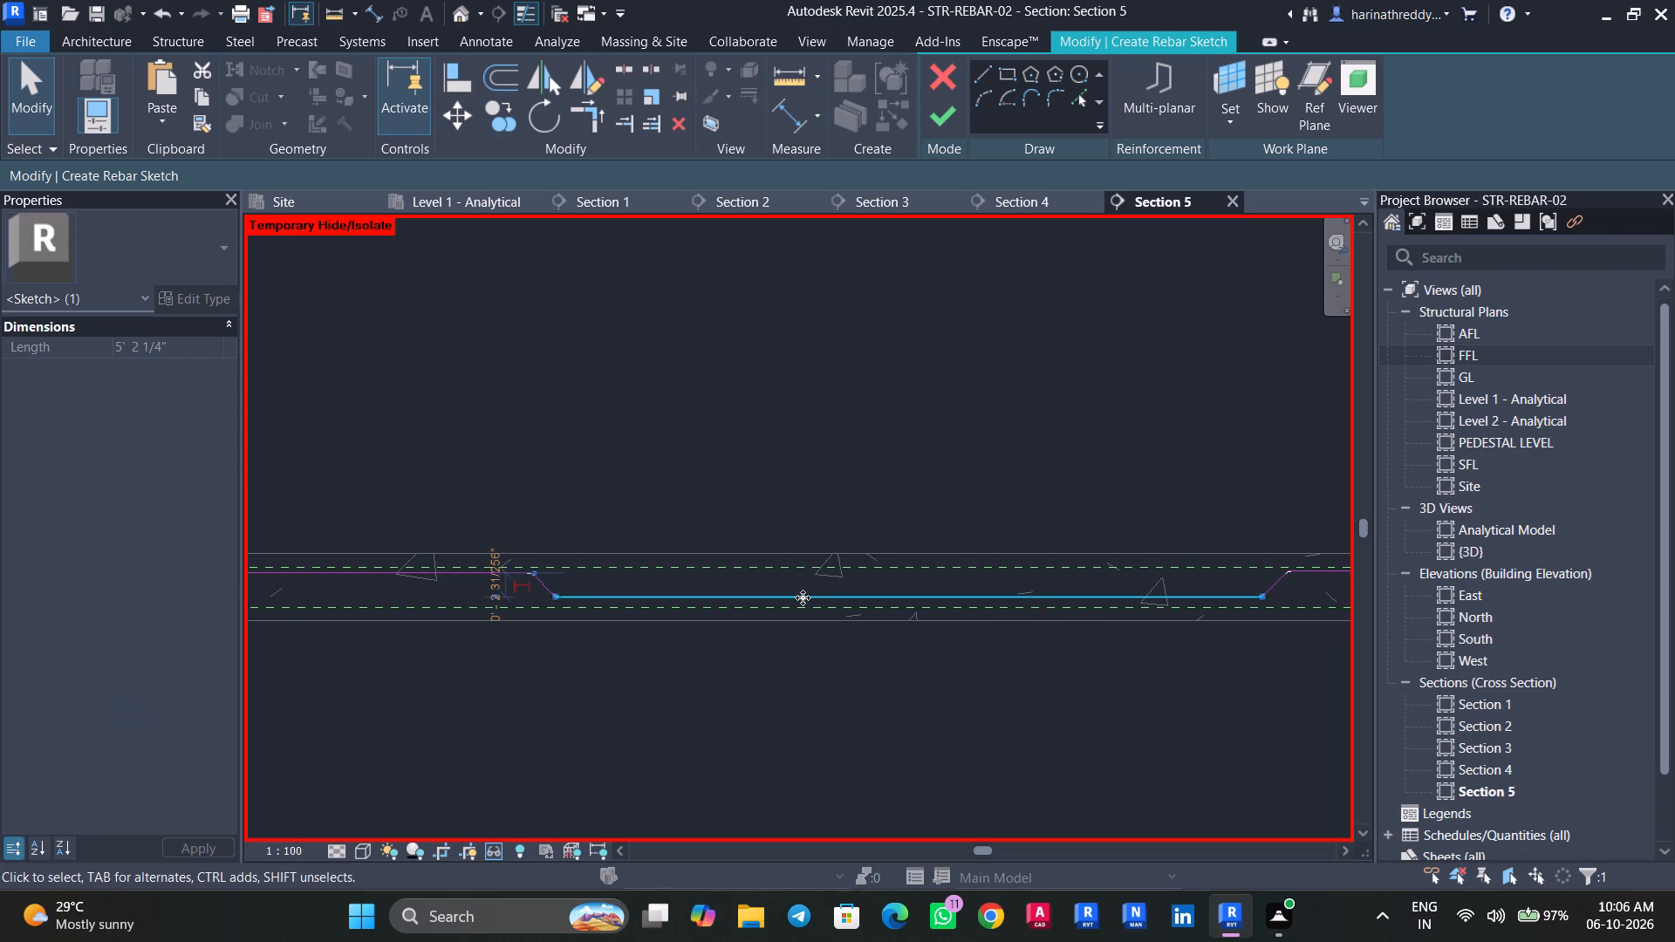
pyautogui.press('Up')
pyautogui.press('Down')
# Finish the rebar sketch to create the cranked H12 bar in the slab.
pyautogui.click(941, 126)
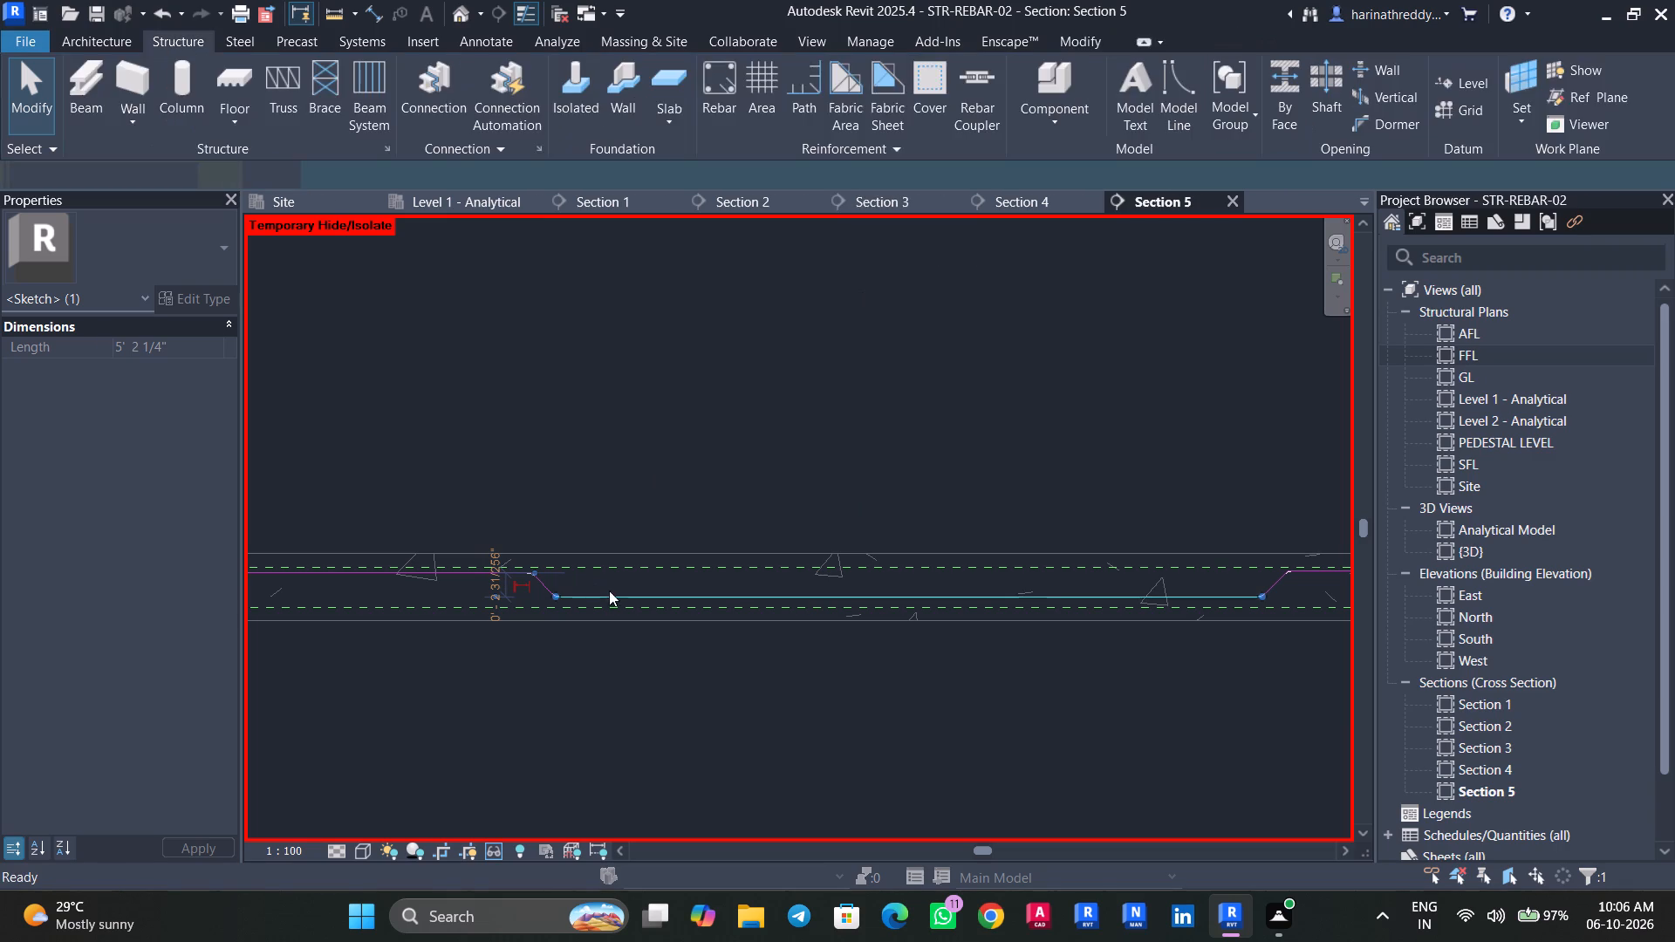
pyautogui.press('Escape')
pyautogui.press('Escape')
# Set the cranked bar's layout rule to Maximum Spacing with a spacing of 150 mm.
pyautogui.click(551, 594)
pyautogui.scroll(-2, 637, 670)
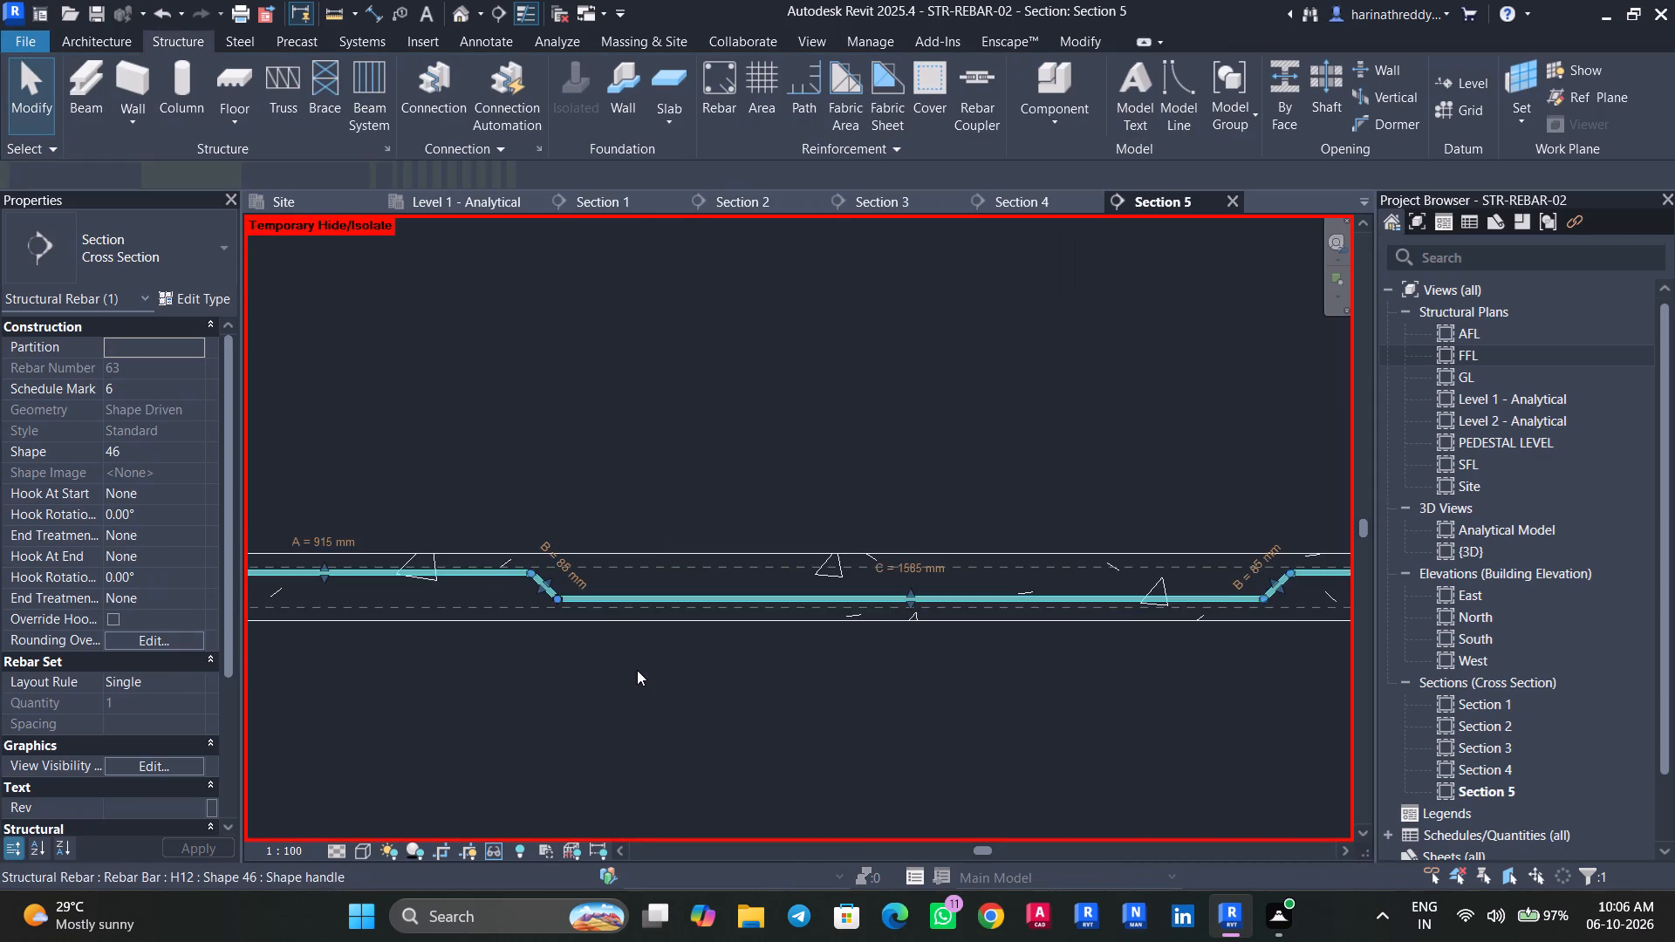
pyautogui.click(195, 676)
pyautogui.click(154, 734)
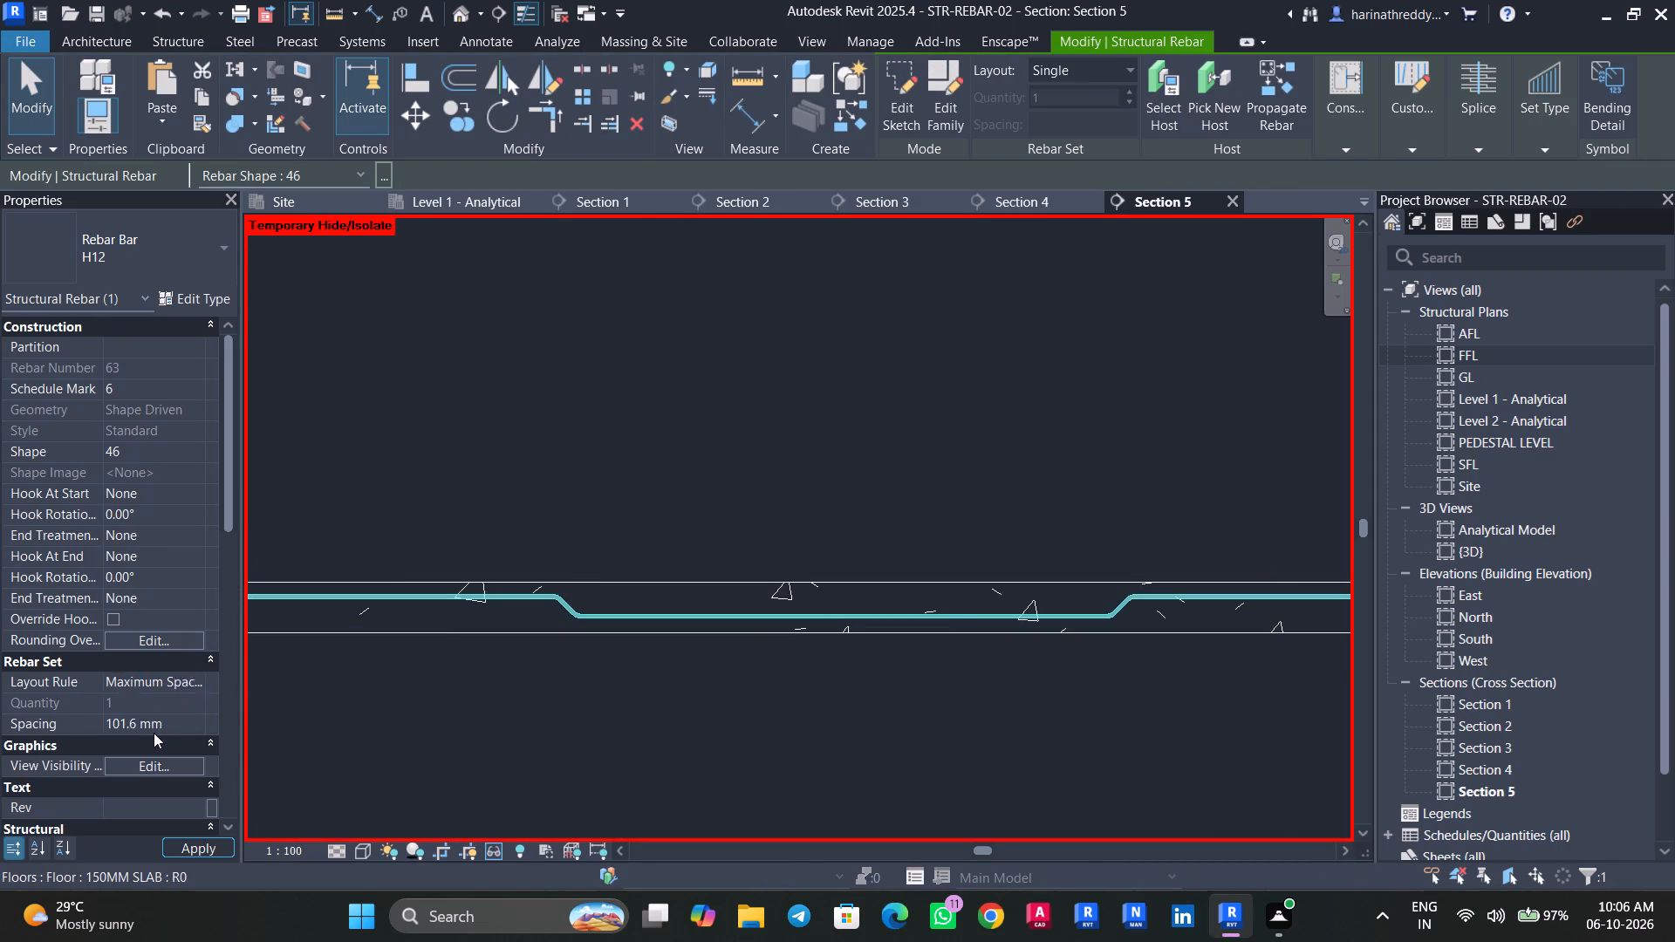
pyautogui.click(169, 715)
pyautogui.moveTo(172, 717); pyautogui.dragTo(56, 716)
pyautogui.write('150MM')
pyautogui.press('Return')
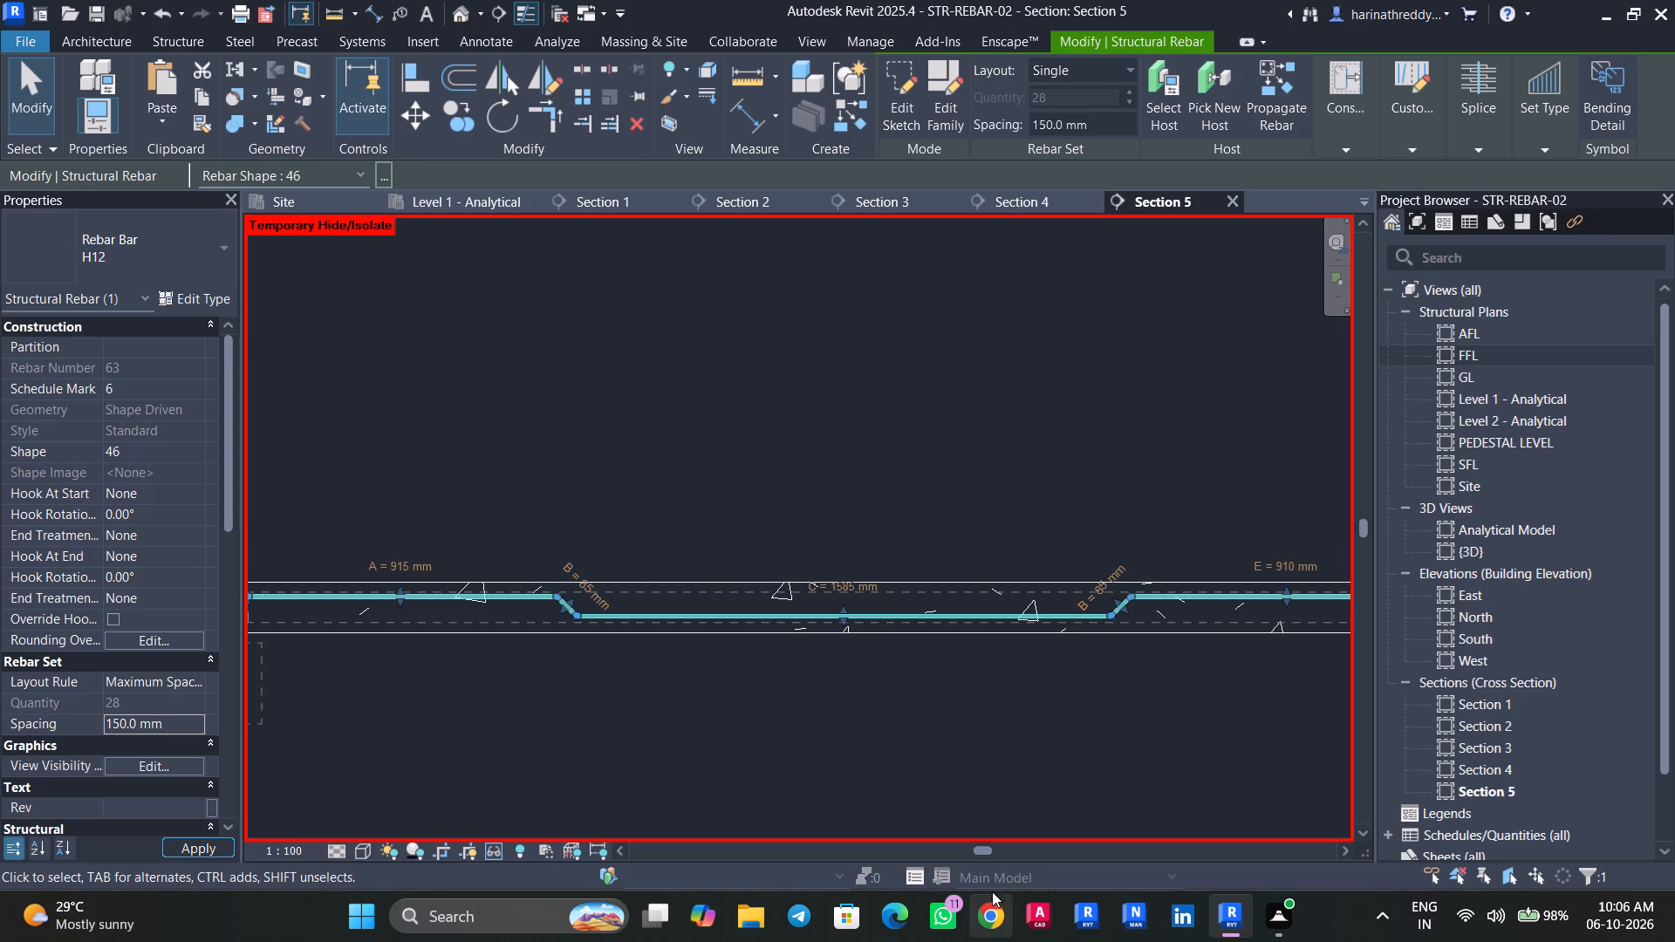
pyautogui.click(190, 841)
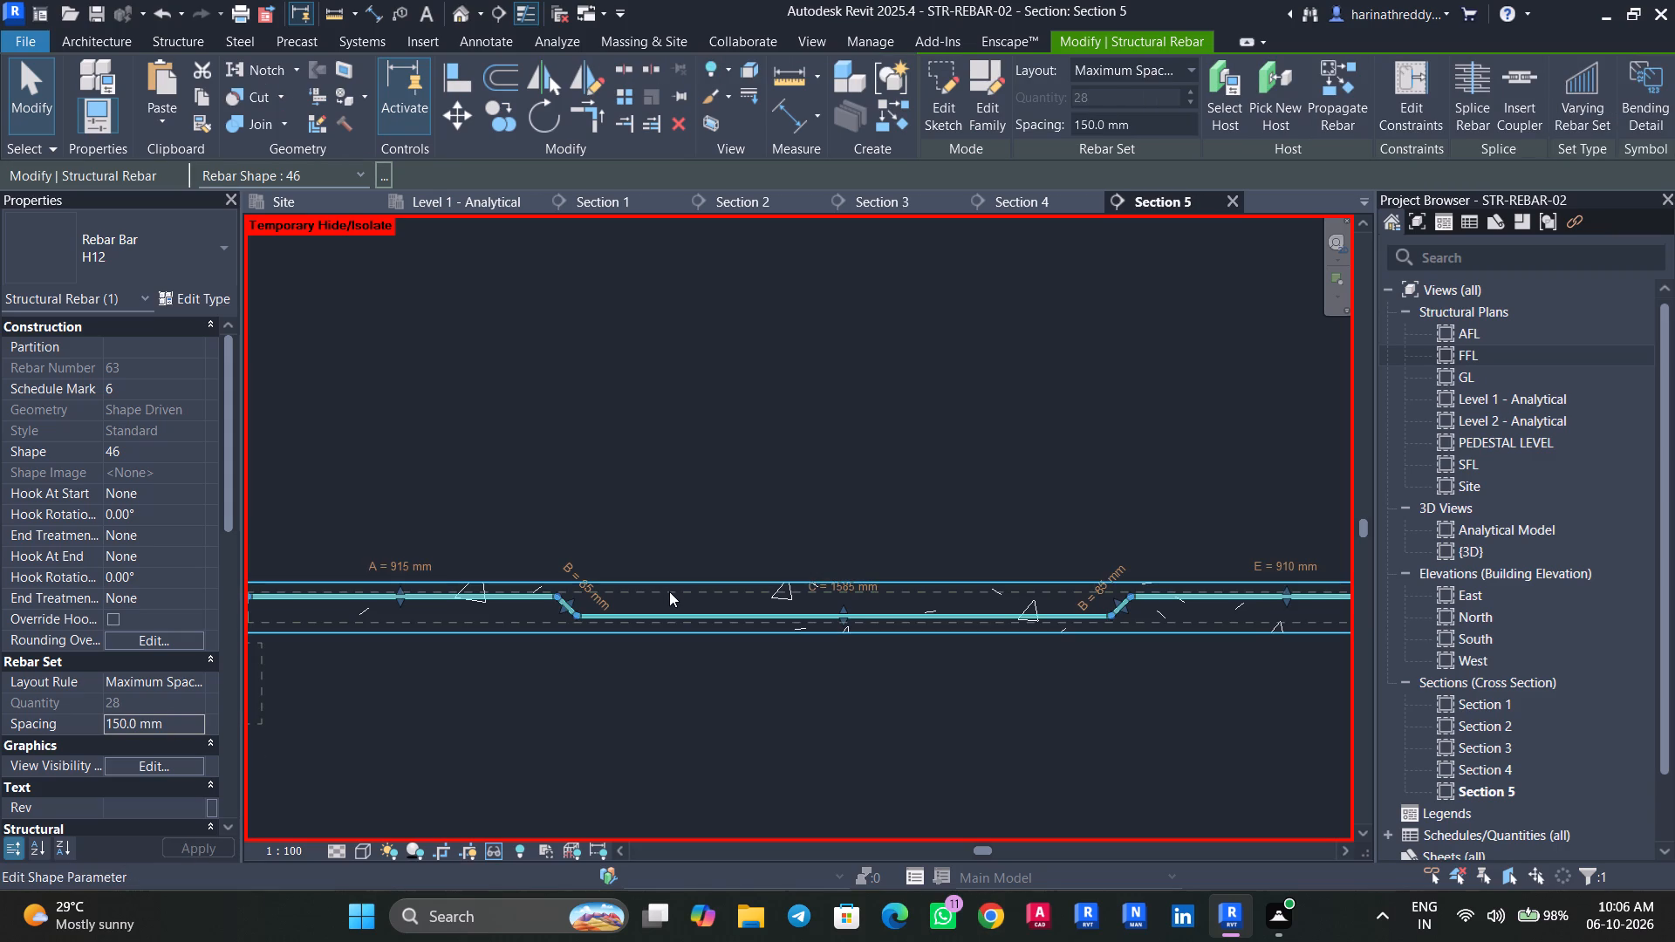
pyautogui.press('Escape')
pyautogui.press('Escape')
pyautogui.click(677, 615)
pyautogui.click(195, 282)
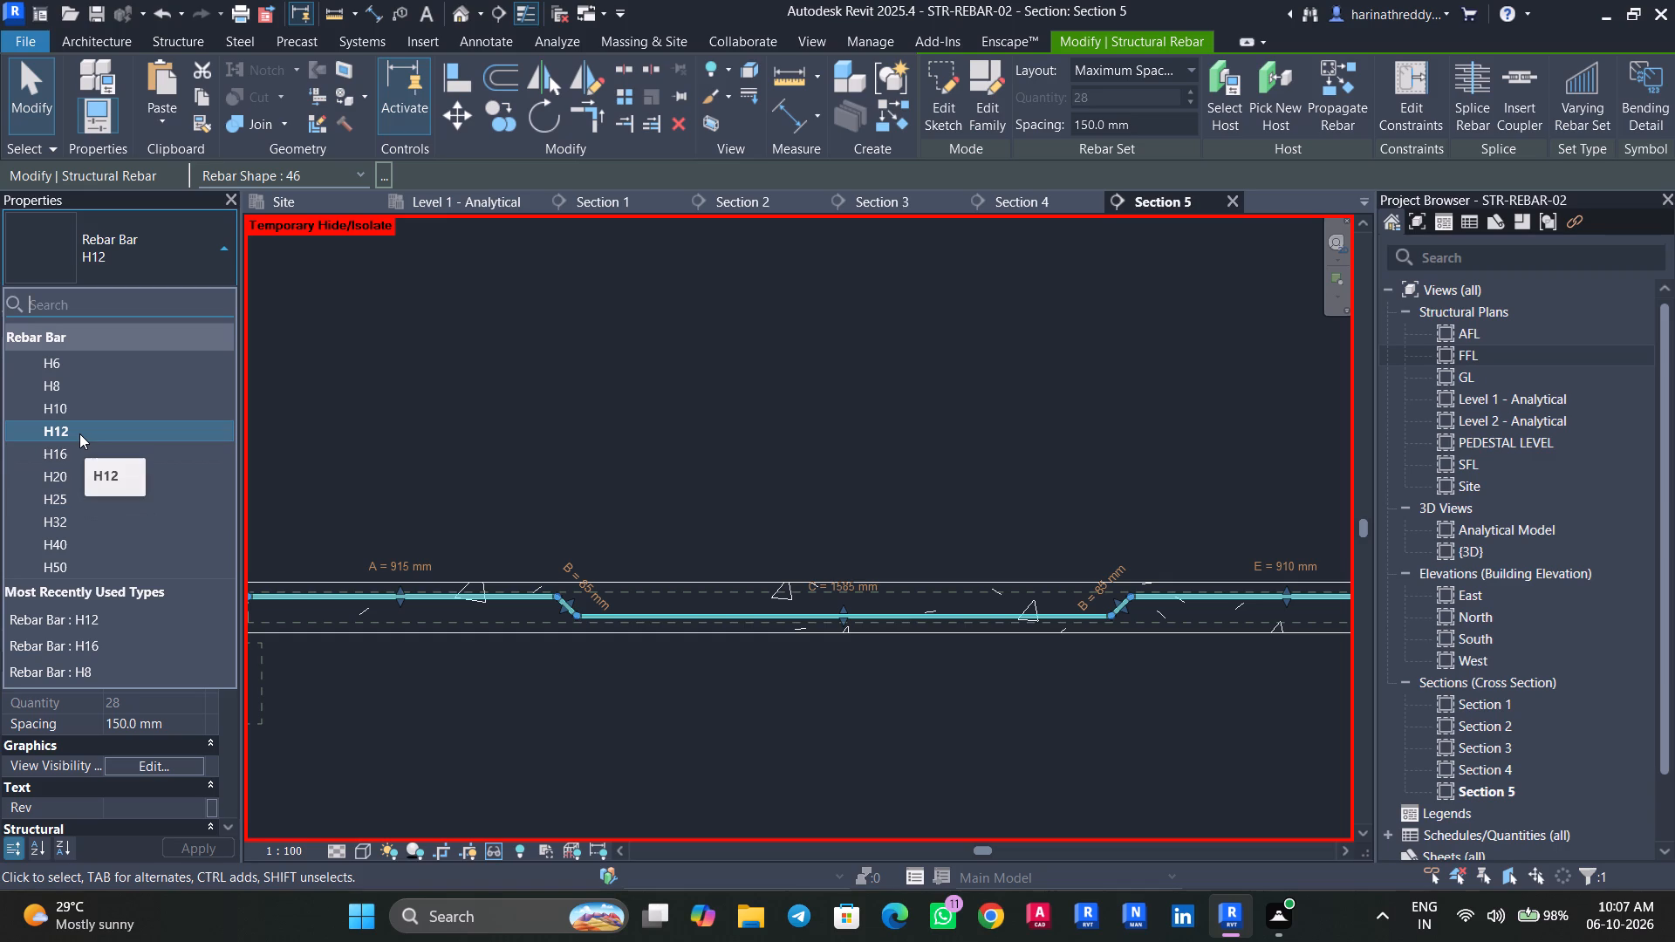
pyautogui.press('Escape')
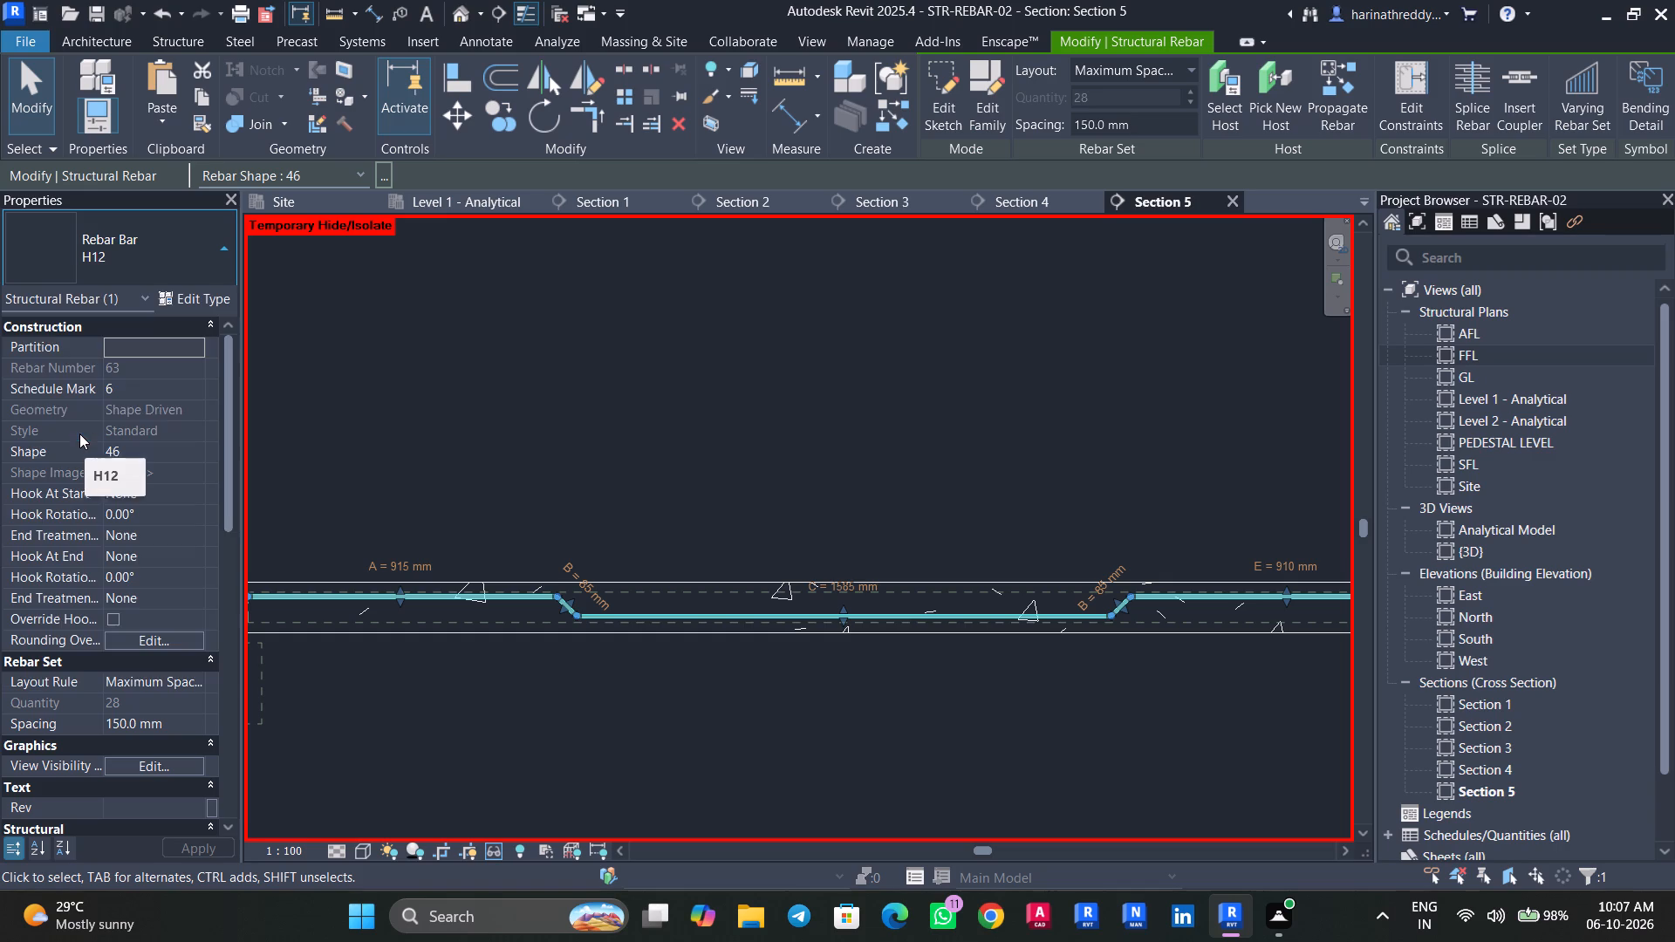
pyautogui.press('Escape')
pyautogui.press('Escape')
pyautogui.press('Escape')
# Set the cranked H12 rebar set in the slab to show unobscured in the {3D} view.
pyautogui.click(464, 593)
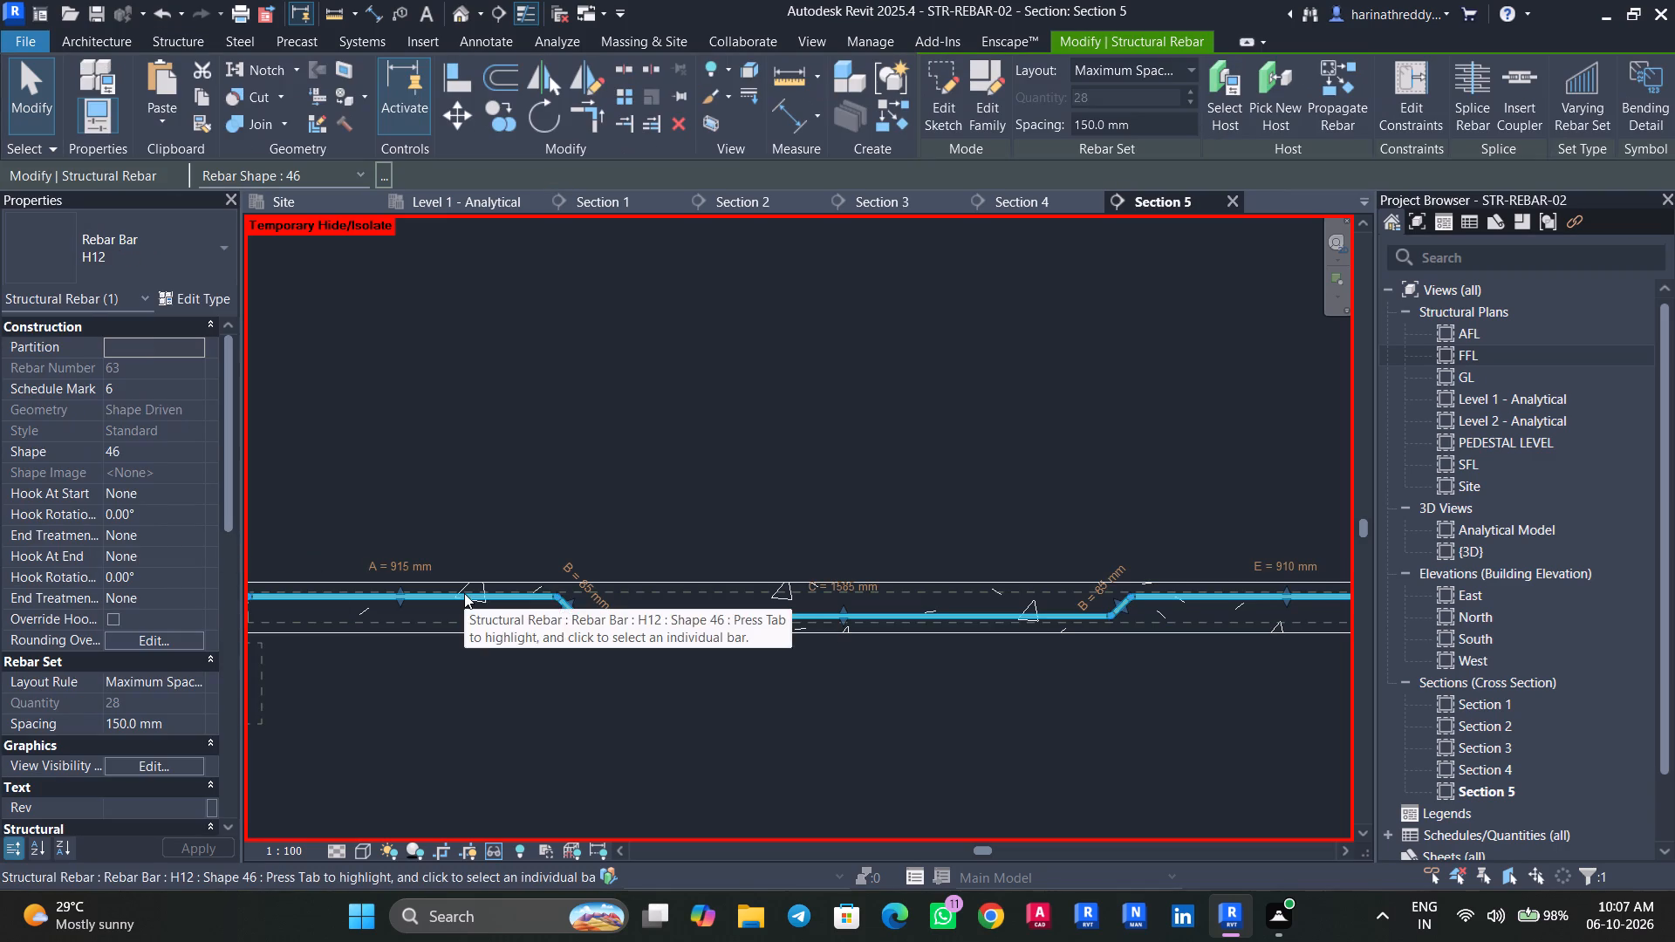
pyautogui.rightClick(464, 593)
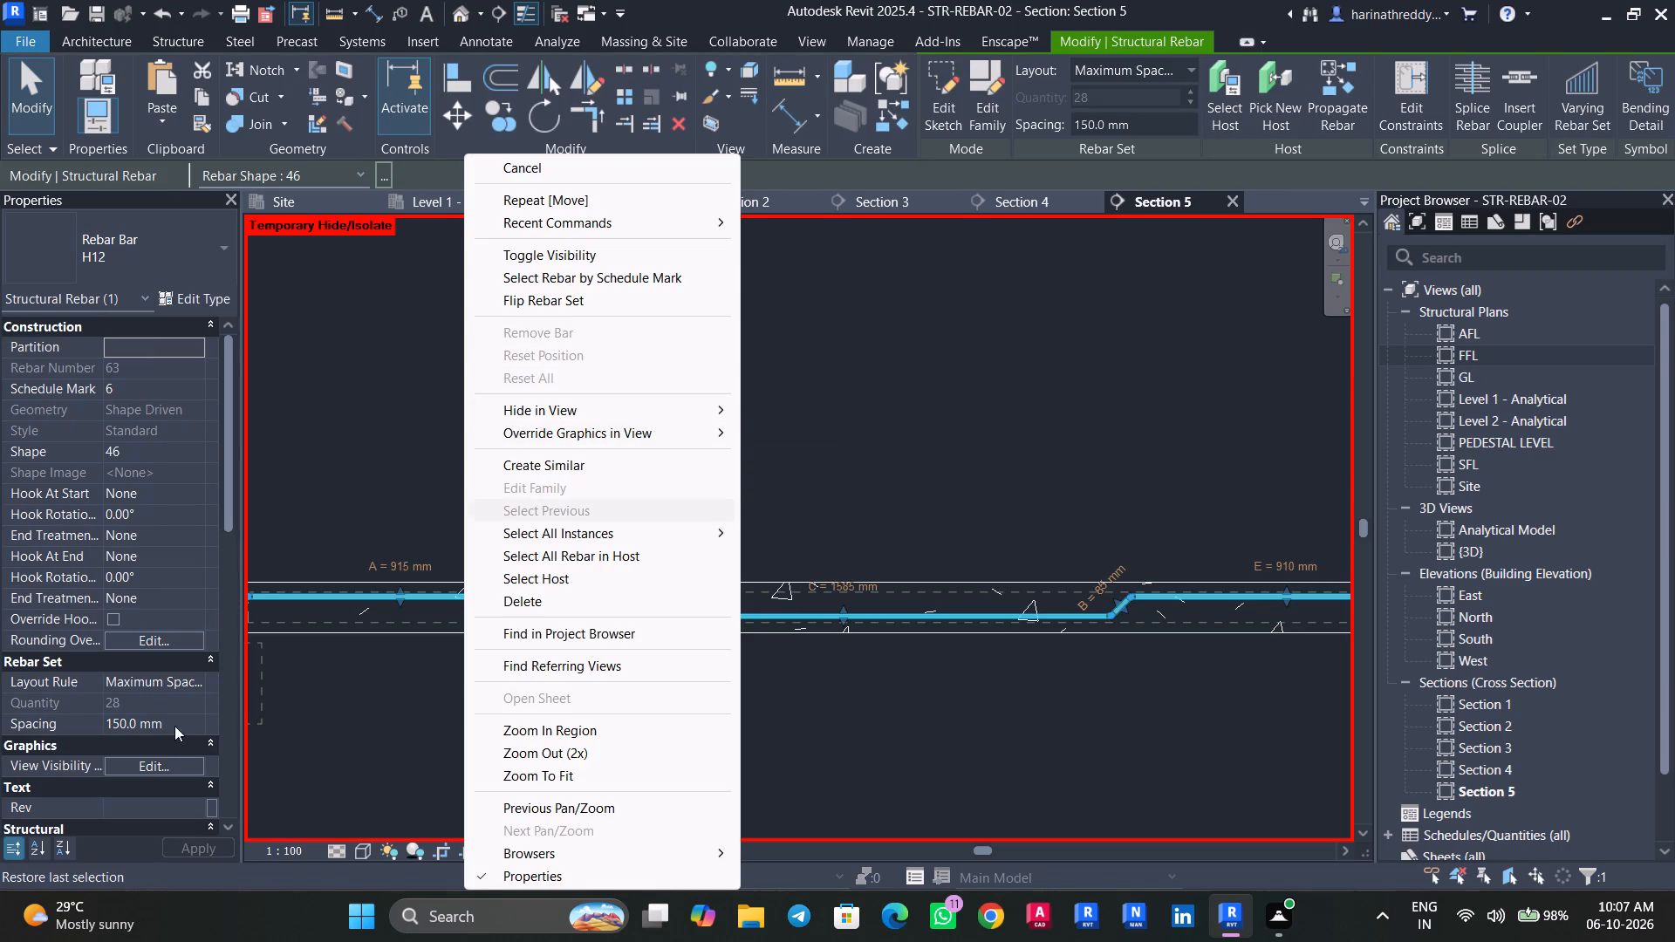
pyautogui.click(170, 763)
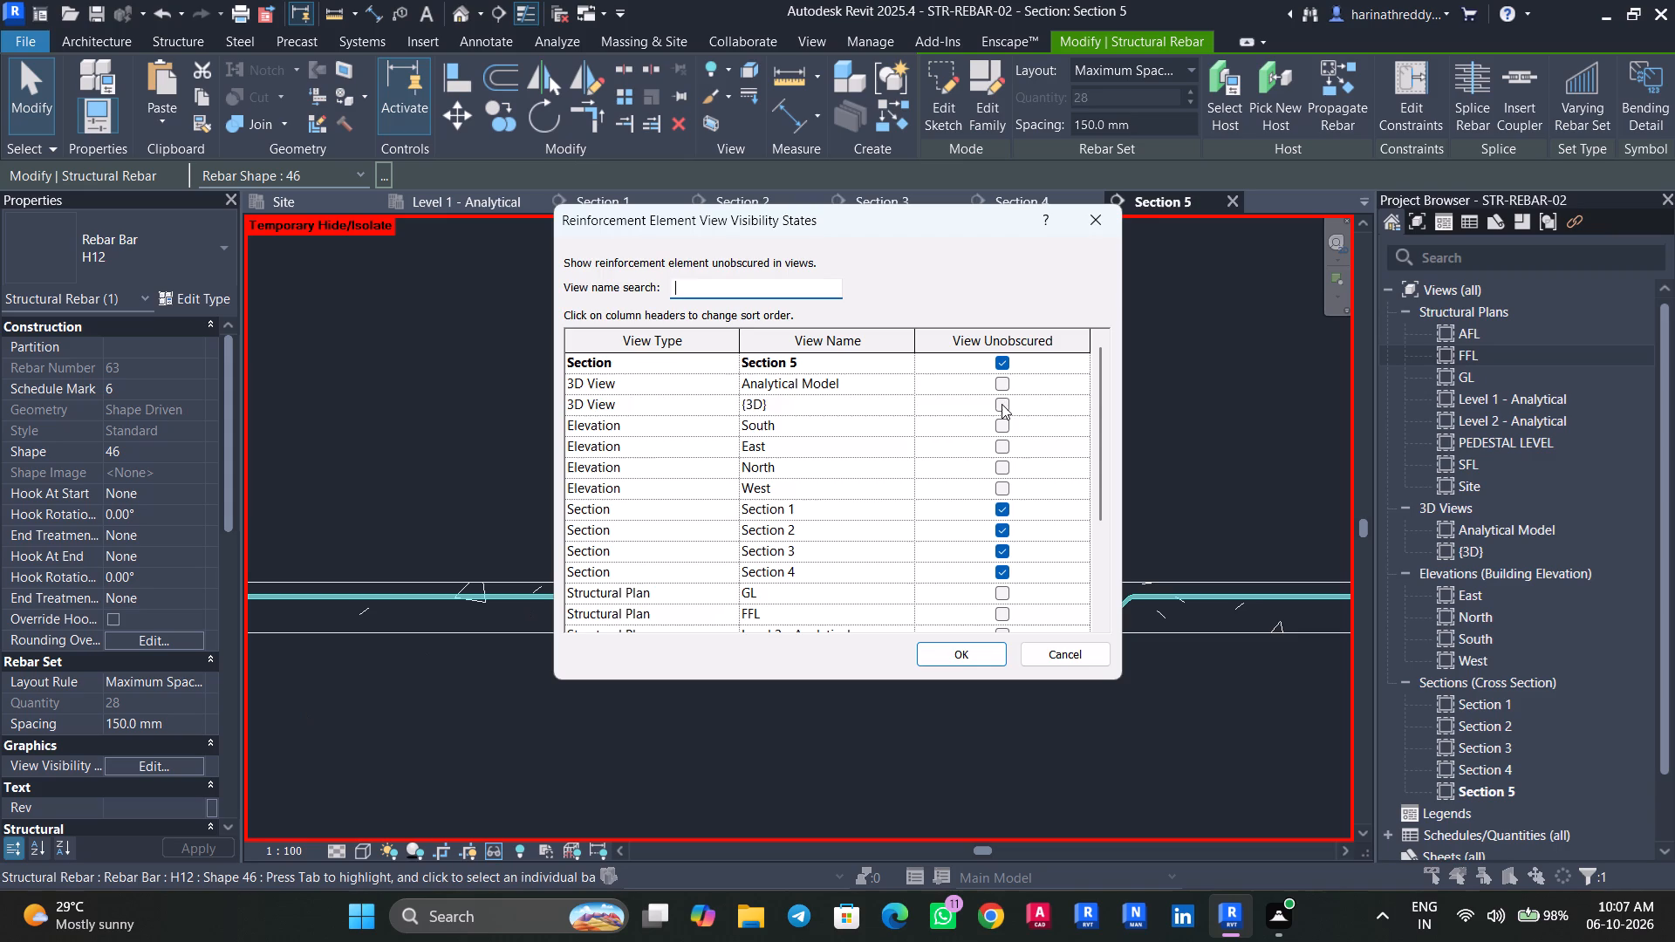
pyautogui.click(1002, 404)
pyautogui.click(937, 660)
# Open the default 3D view and examine the cranked H12 bars over the slab and its edge beam.
pyautogui.click(455, 13)
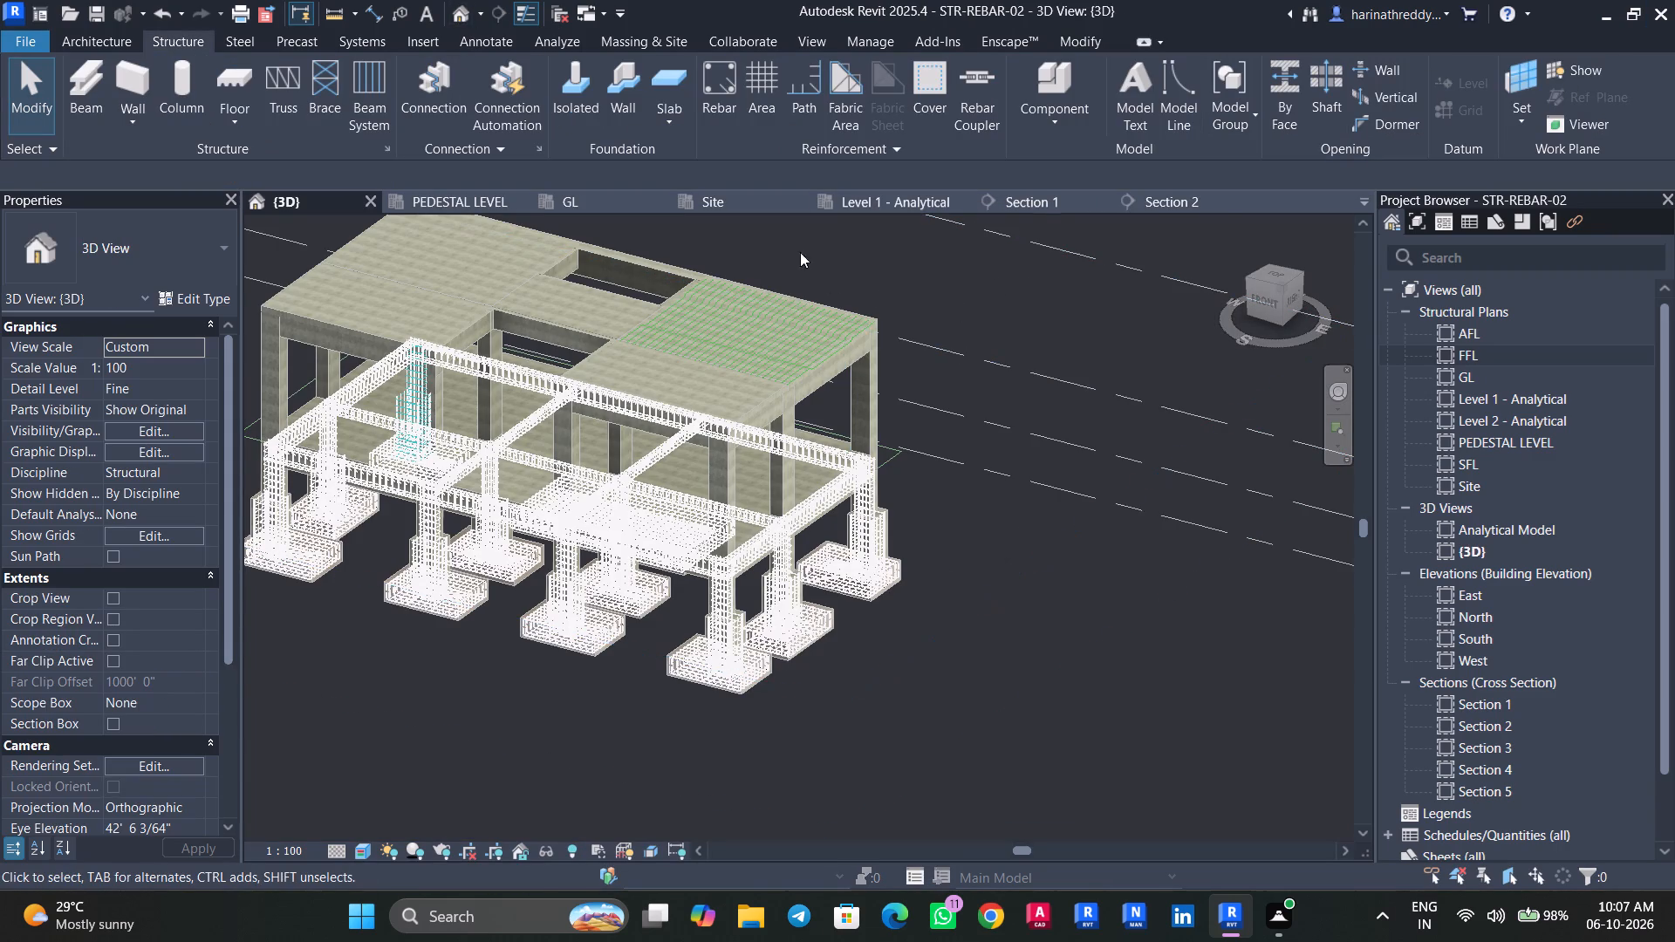
pyautogui.scroll(1, 878, 292)
pyautogui.scroll(-1, 878, 292)
pyautogui.scroll(3, 878, 292)
pyautogui.press('Escape')
pyautogui.scroll(7, 701, 373)
pyautogui.scroll(-1, 701, 374)
pyautogui.scroll(3, 701, 374)
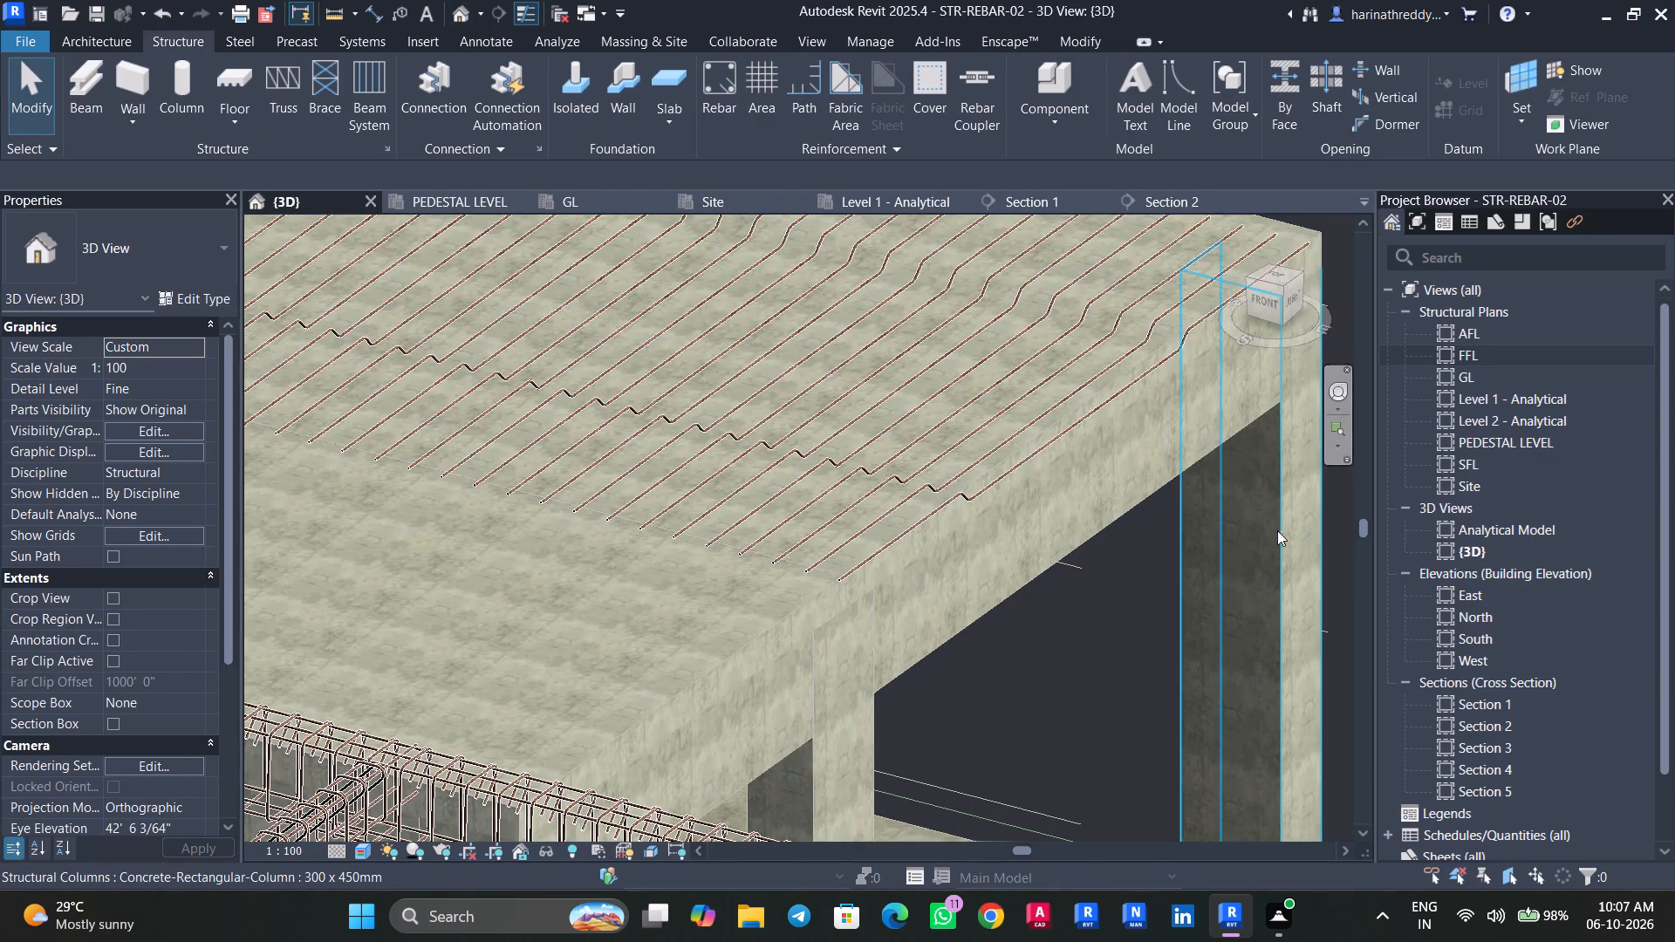
pyautogui.keyDown('shift'); pyautogui.moveTo(1196, 536); pyautogui.dragTo(1101, 515, button='middle'); pyautogui.keyUp('shift')
pyautogui.scroll(1, 1122, 489)
pyautogui.moveTo(1122, 489); pyautogui.dragTo(1331, 409, button='middle')
pyautogui.scroll(3, 931, 563)
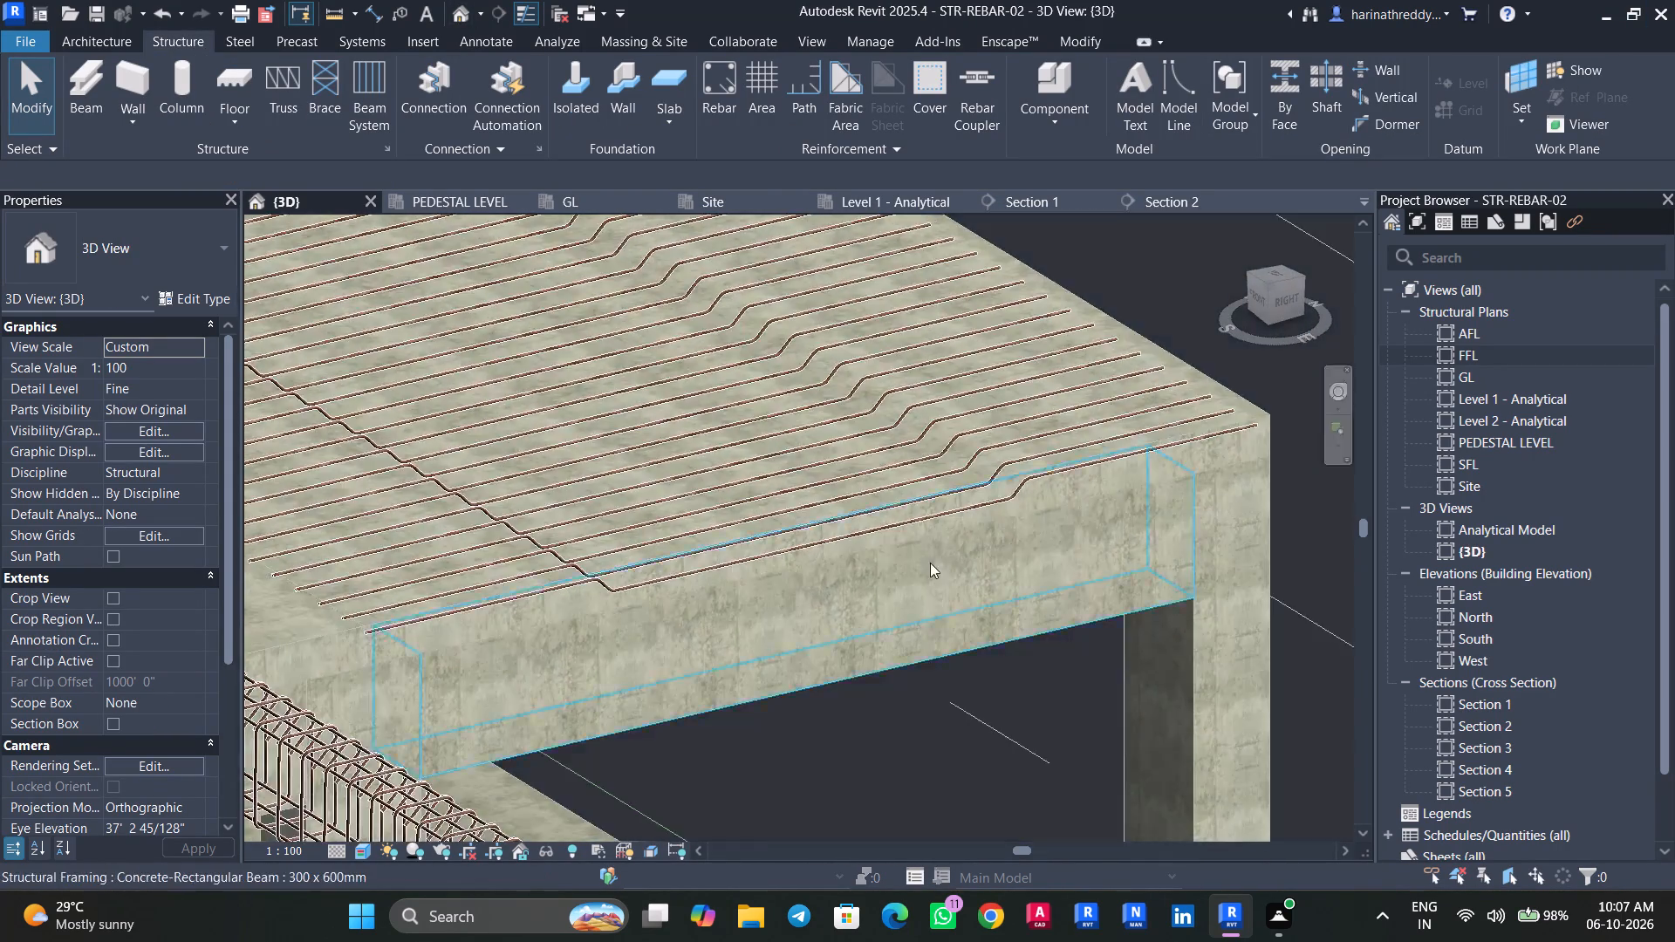
pyautogui.scroll(2, 930, 563)
pyautogui.keyDown('shift'); pyautogui.moveTo(1095, 597); pyautogui.dragTo(1079, 599, button='middle'); pyautogui.keyUp('shift')
pyautogui.scroll(-11, 1078, 594)
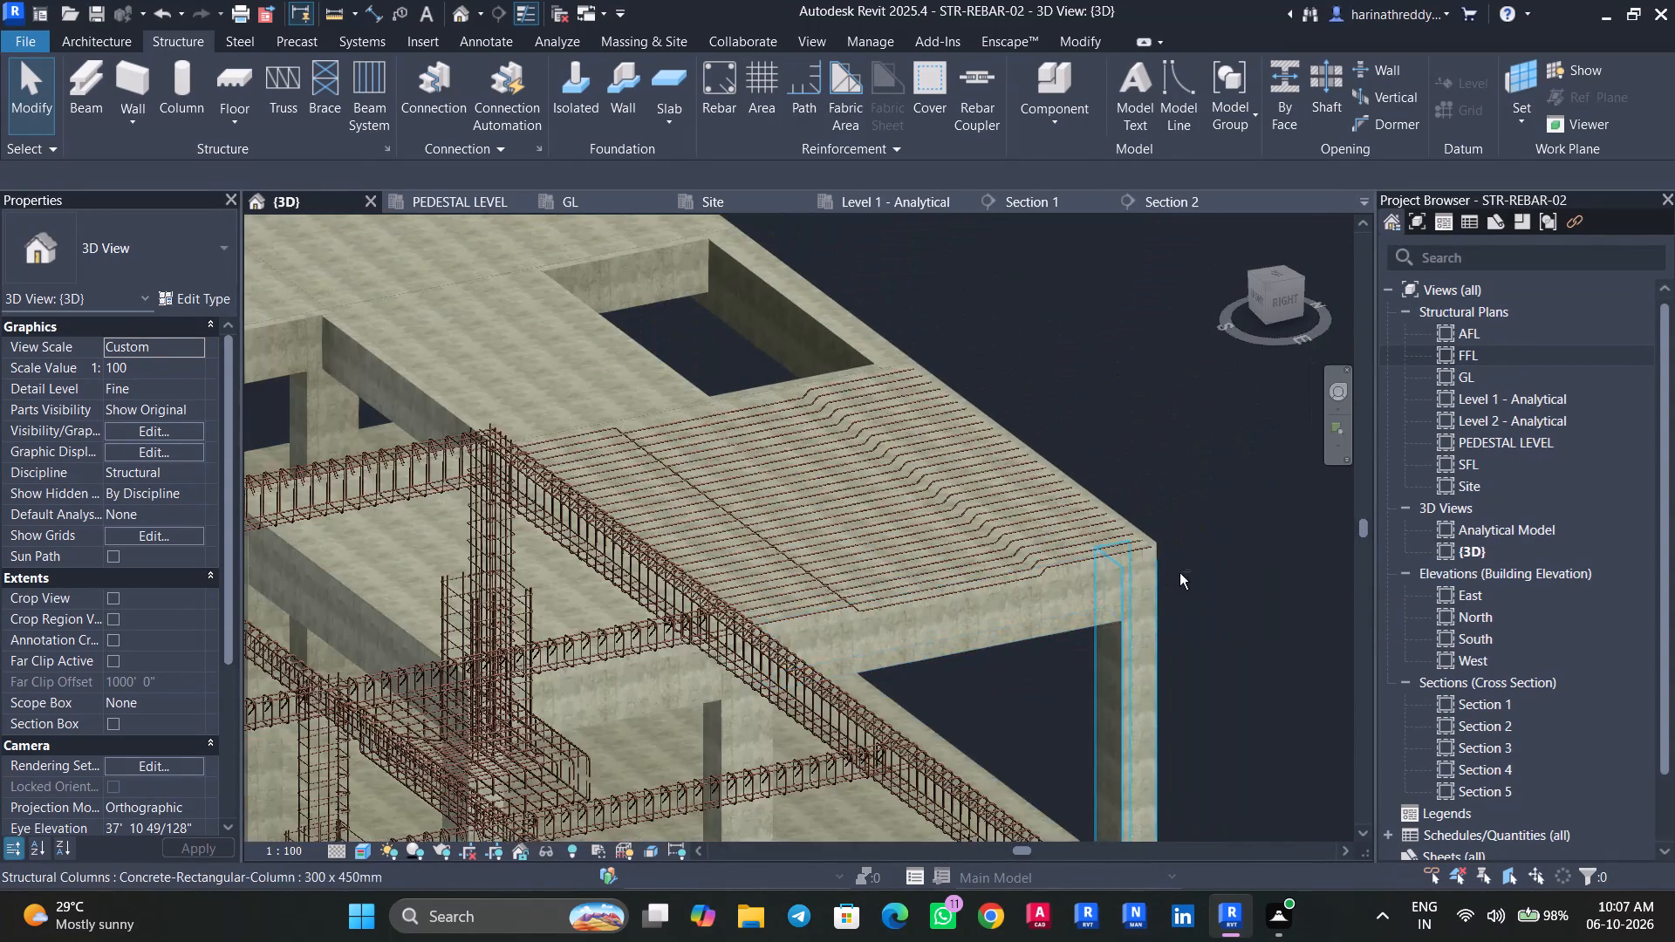
# Select the cranked H12 rebar set in 3D and inspect its bar ends near the supporting beam and column.
pyautogui.keyDown('shift'); pyautogui.moveTo(1239, 572); pyautogui.dragTo(1364, 582, button='middle'); pyautogui.keyUp('shift')
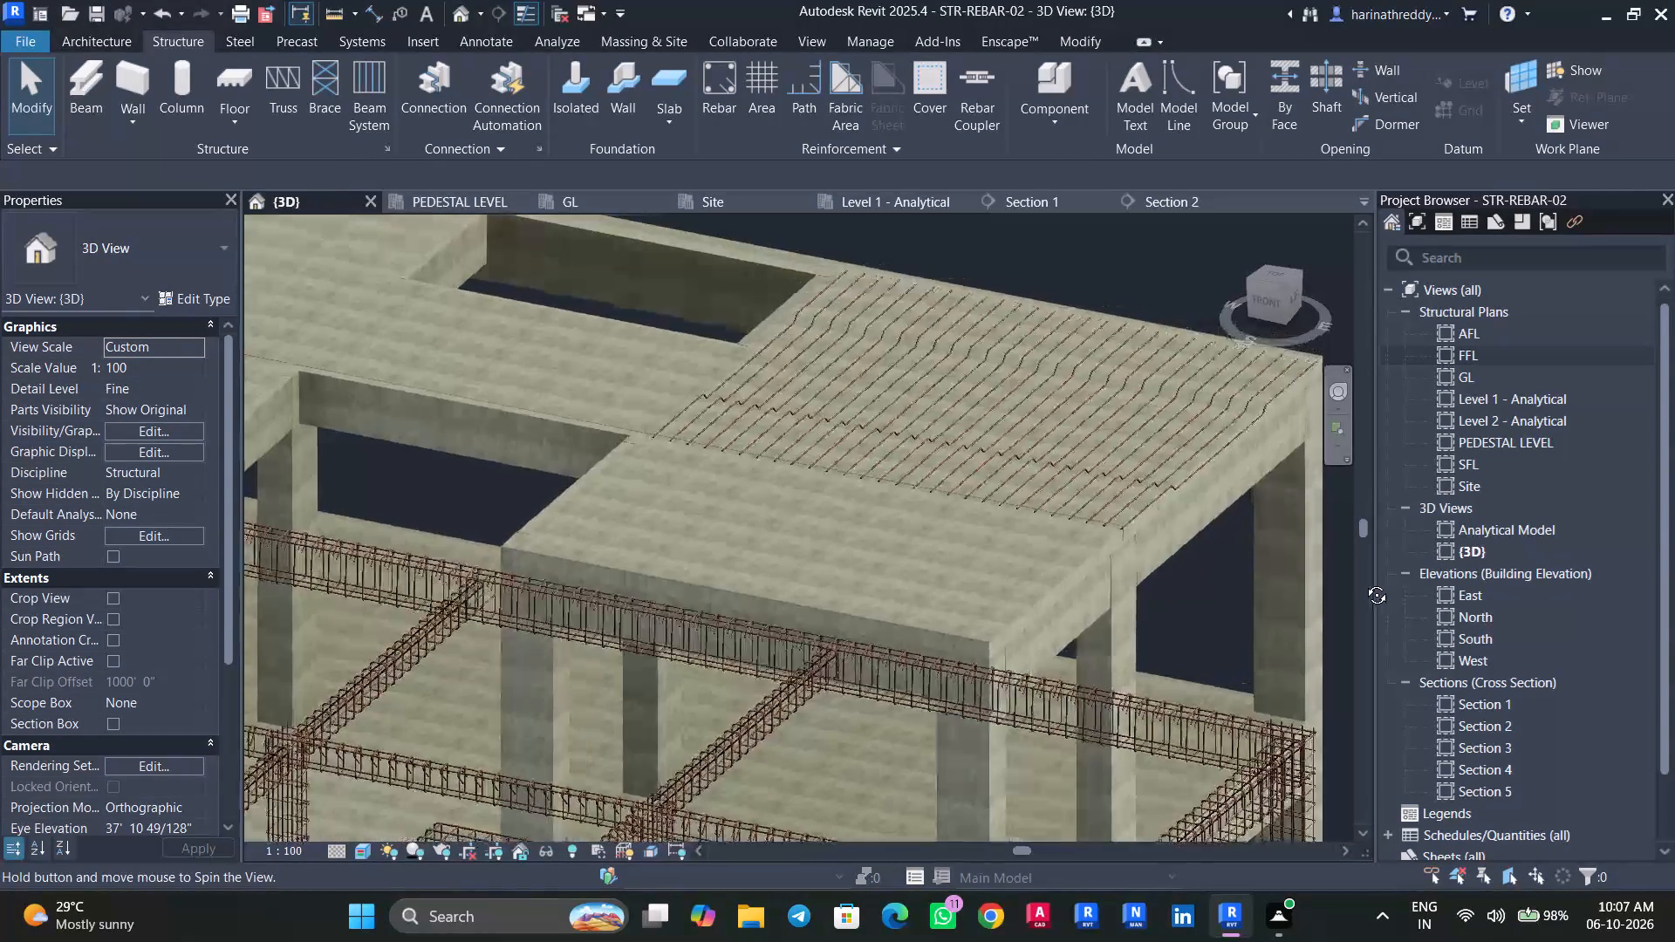
pyautogui.keyDown('shift'); pyautogui.moveTo(1364, 582); pyautogui.dragTo(1230, 501, button='middle'); pyautogui.keyUp('shift')
pyautogui.scroll(1, 759, 493)
pyautogui.scroll(-1, 759, 493)
pyautogui.scroll(1, 759, 493)
pyautogui.click(759, 493)
pyautogui.scroll(1, 688, 493)
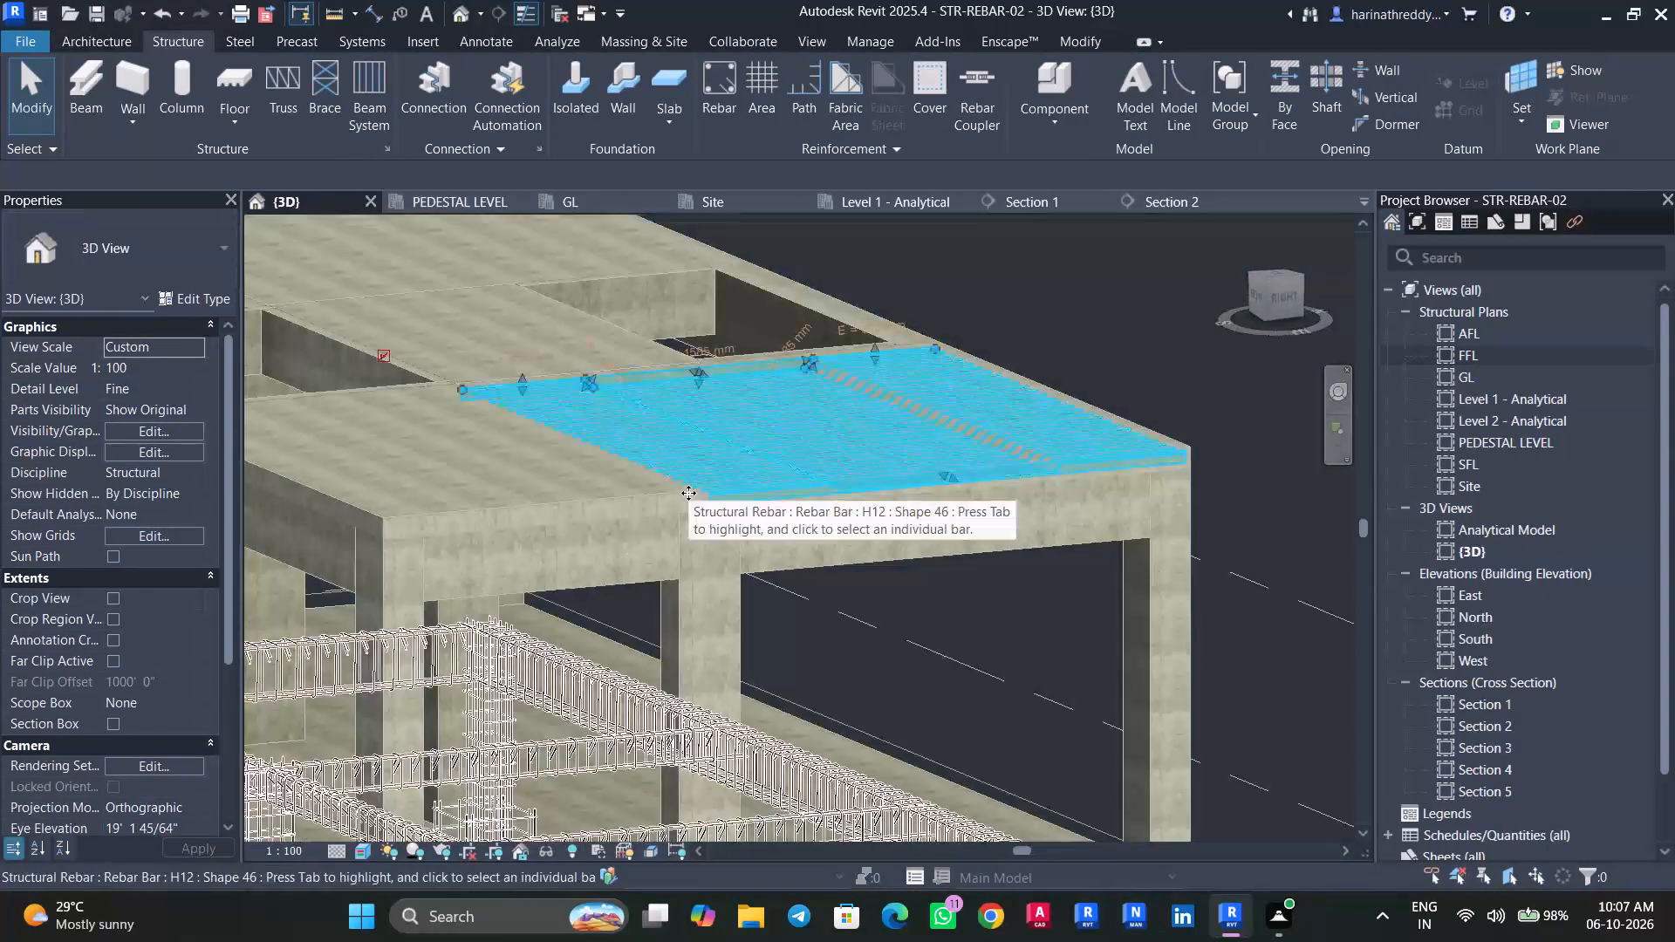
pyautogui.scroll(-1, 688, 493)
pyautogui.scroll(13, 688, 493)
pyautogui.scroll(-8, 688, 493)
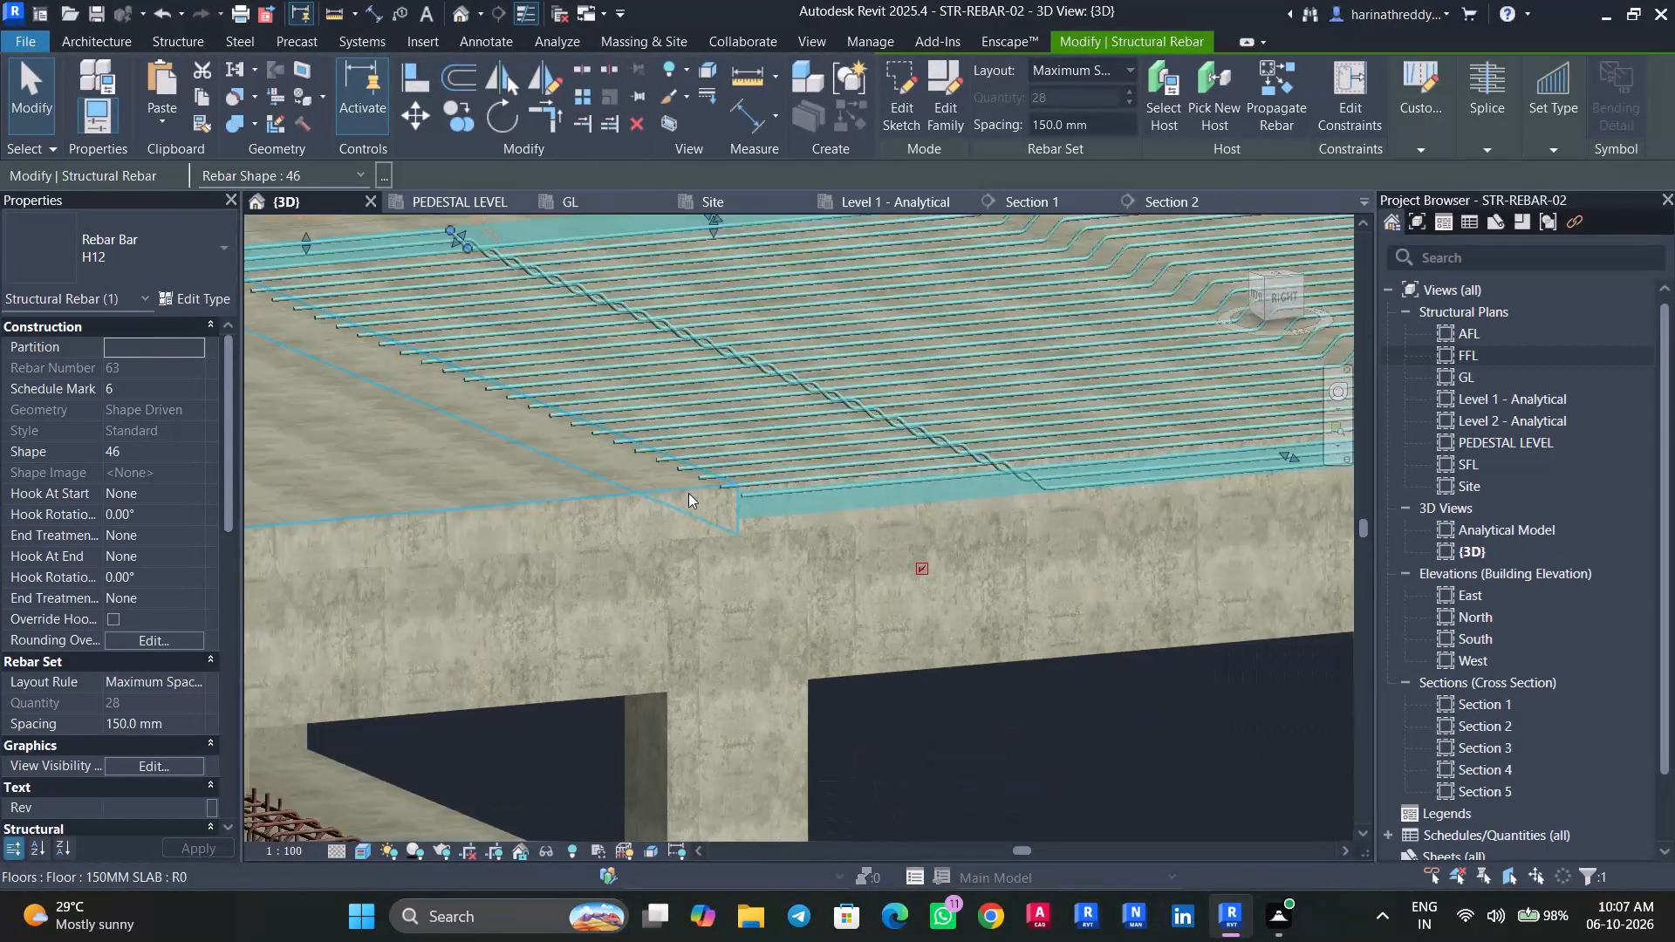
pyautogui.scroll(-7, 688, 493)
pyautogui.keyDown('shift'); pyautogui.moveTo(878, 568); pyautogui.dragTo(776, 598, button='middle'); pyautogui.keyUp('shift')
pyautogui.press('Escape')
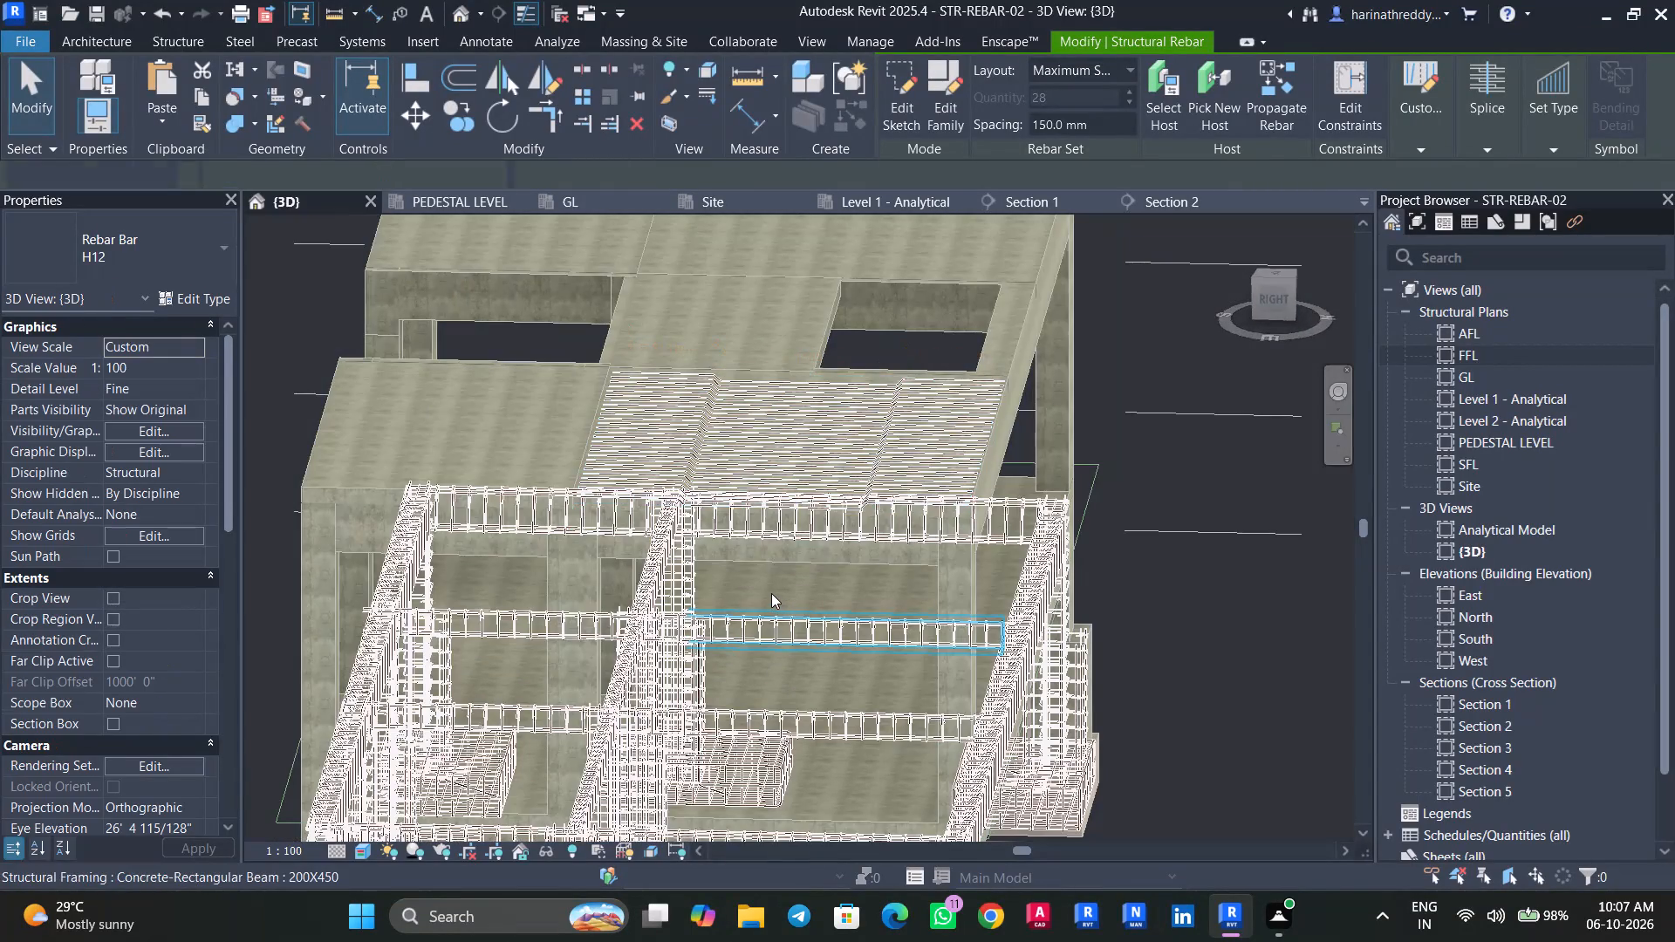
pyautogui.press('Escape')
# Examine the slab bars' layout and the whole structural model from several angles in 3D.
pyautogui.keyDown('shift'); pyautogui.moveTo(776, 592); pyautogui.dragTo(952, 618, button='middle'); pyautogui.keyUp('shift')
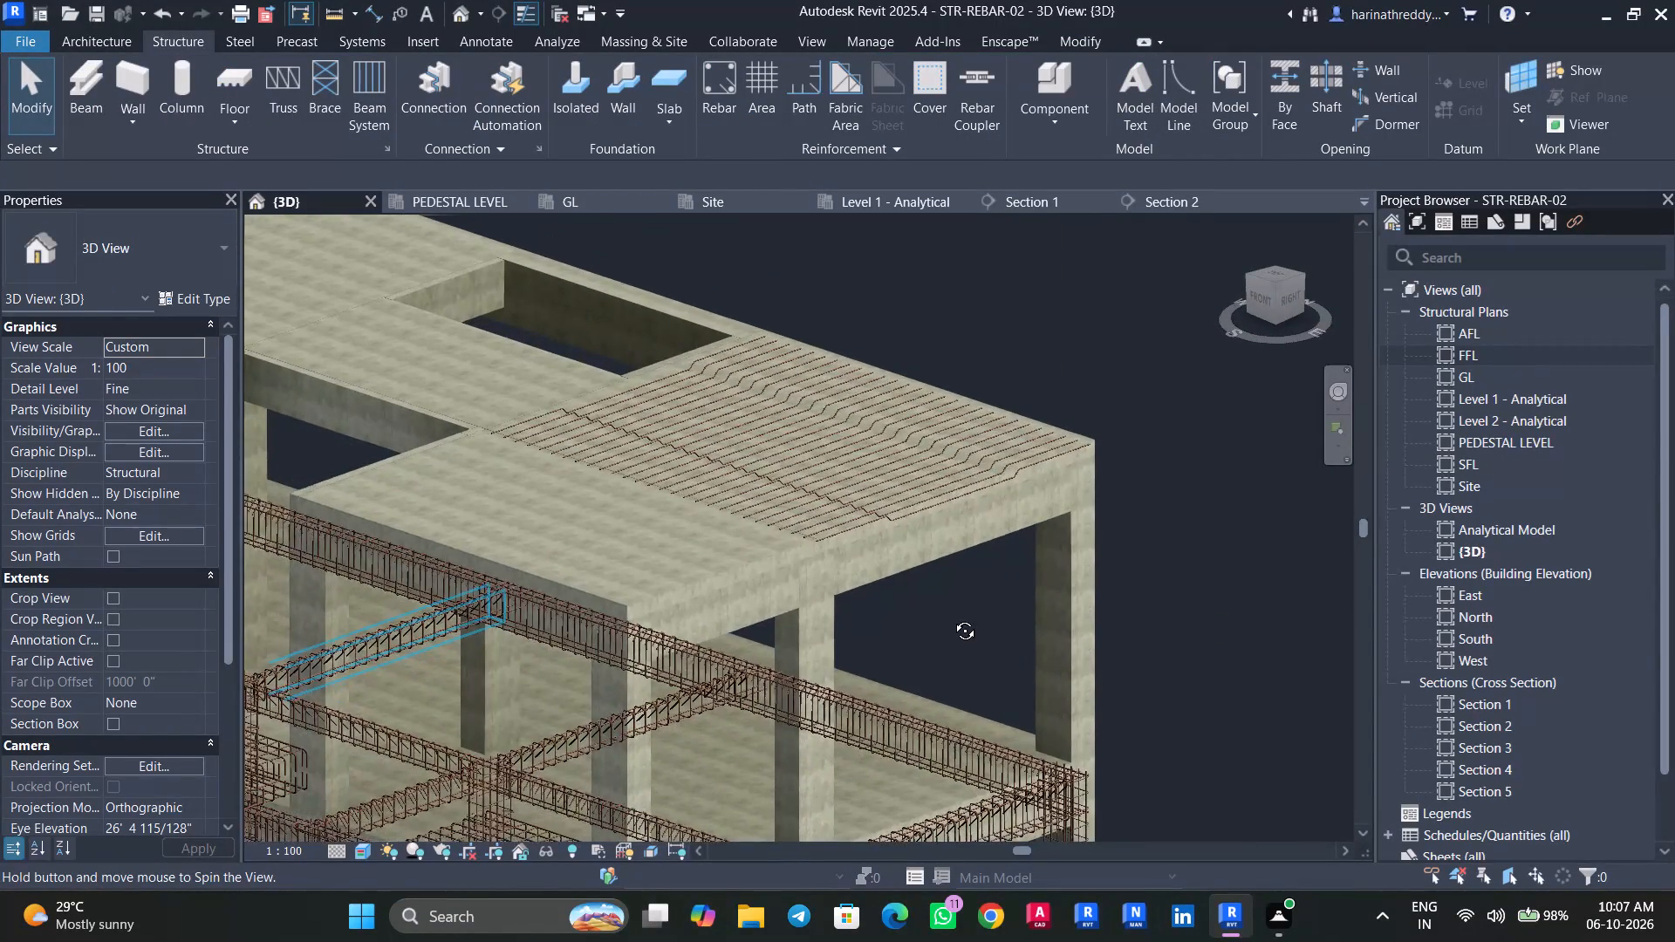
pyautogui.keyDown('shift'); pyautogui.moveTo(952, 618); pyautogui.dragTo(1021, 618, button='middle'); pyautogui.keyUp('shift')
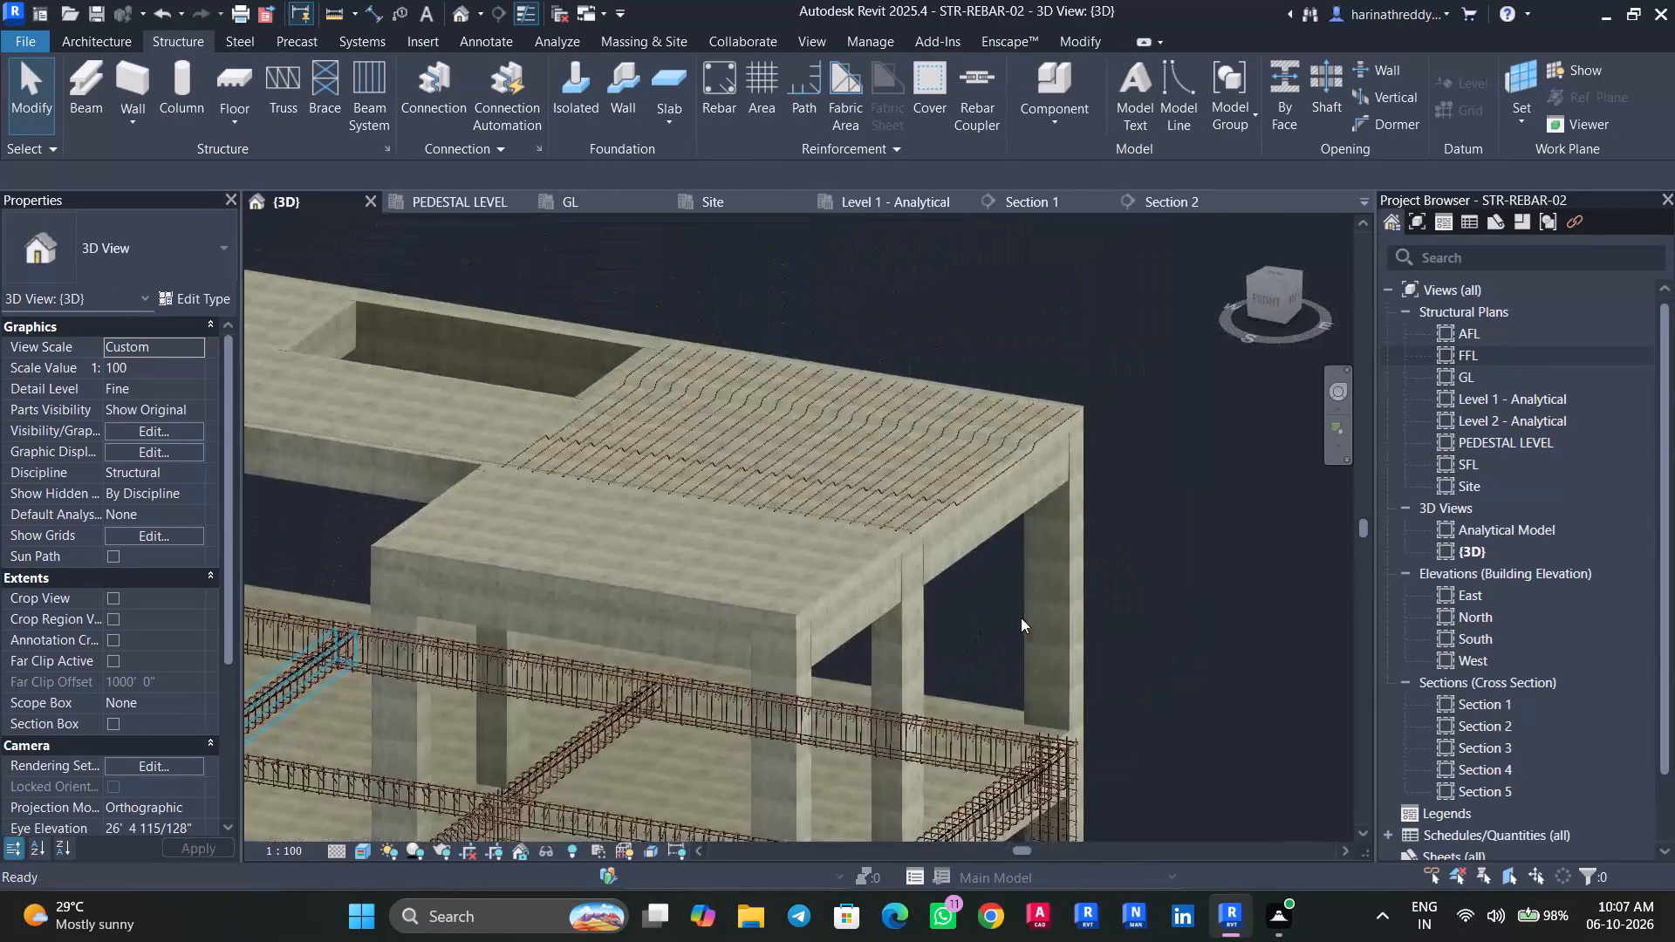
pyautogui.keyDown('shift'); pyautogui.moveTo(1021, 618); pyautogui.dragTo(1017, 618, button='middle'); pyautogui.keyUp('shift')
pyautogui.moveTo(1139, 631); pyautogui.dragTo(1134, 437, button='middle')
pyautogui.scroll(-9, 1137, 431)
pyautogui.keyDown('shift'); pyautogui.moveTo(1148, 618); pyautogui.dragTo(972, 666, button='middle'); pyautogui.keyUp('shift')
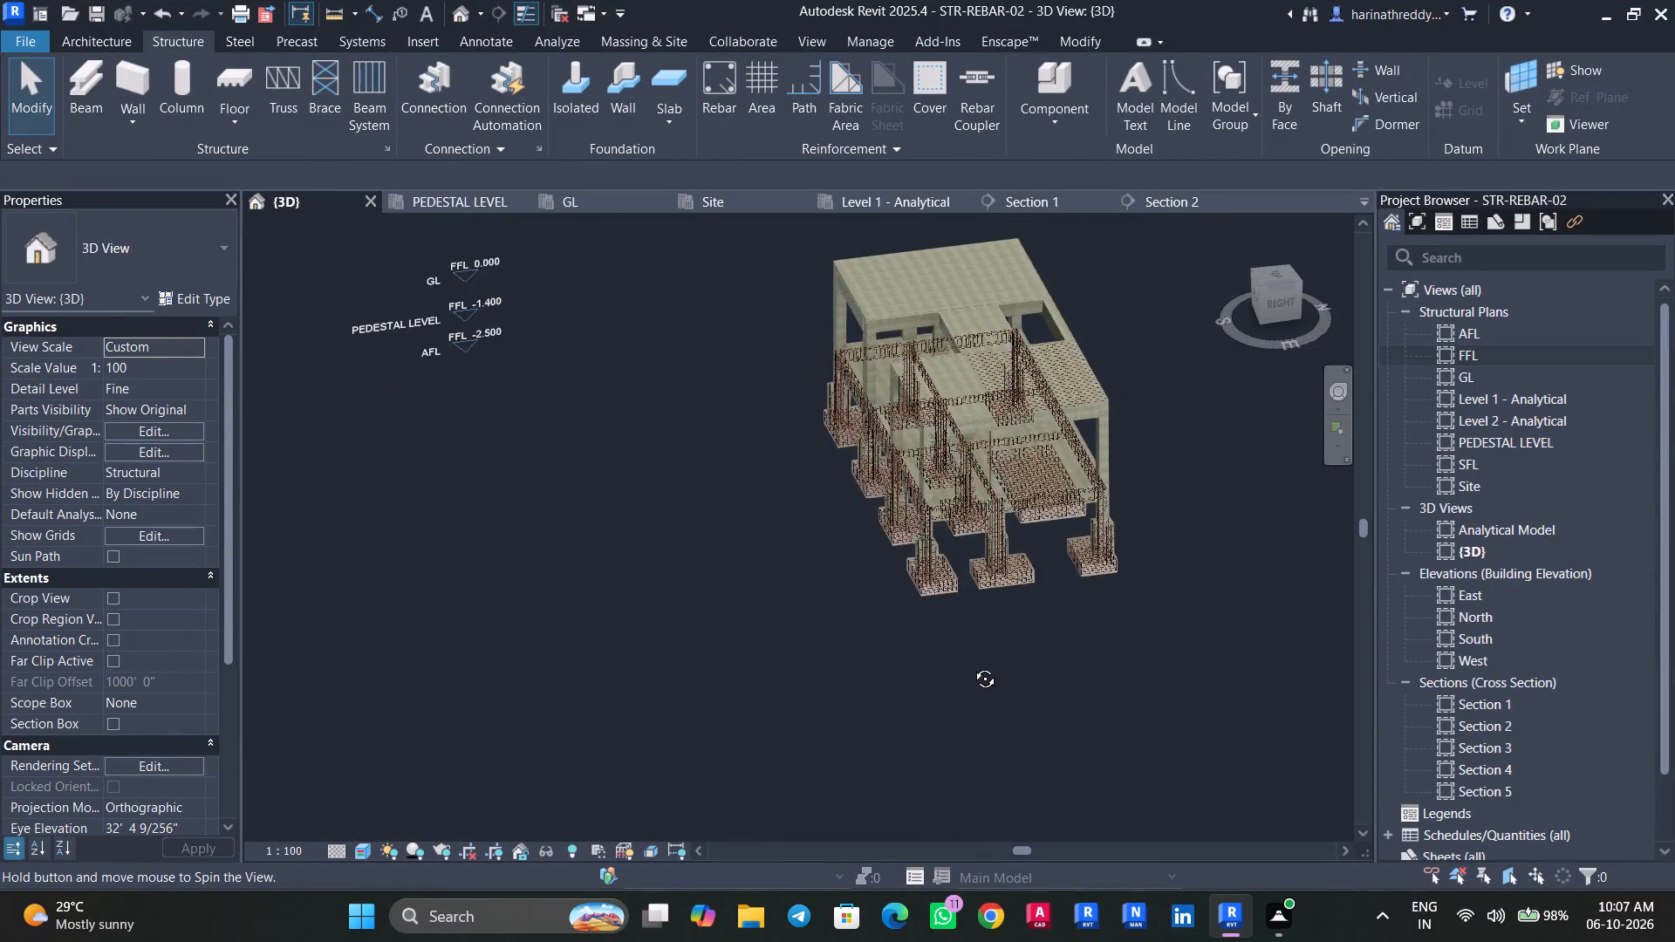
pyautogui.keyDown('shift'); pyautogui.moveTo(972, 666); pyautogui.dragTo(1207, 611, button='middle'); pyautogui.keyUp('shift')
pyautogui.moveTo(1171, 652); pyautogui.dragTo(1093, 710, button='middle')
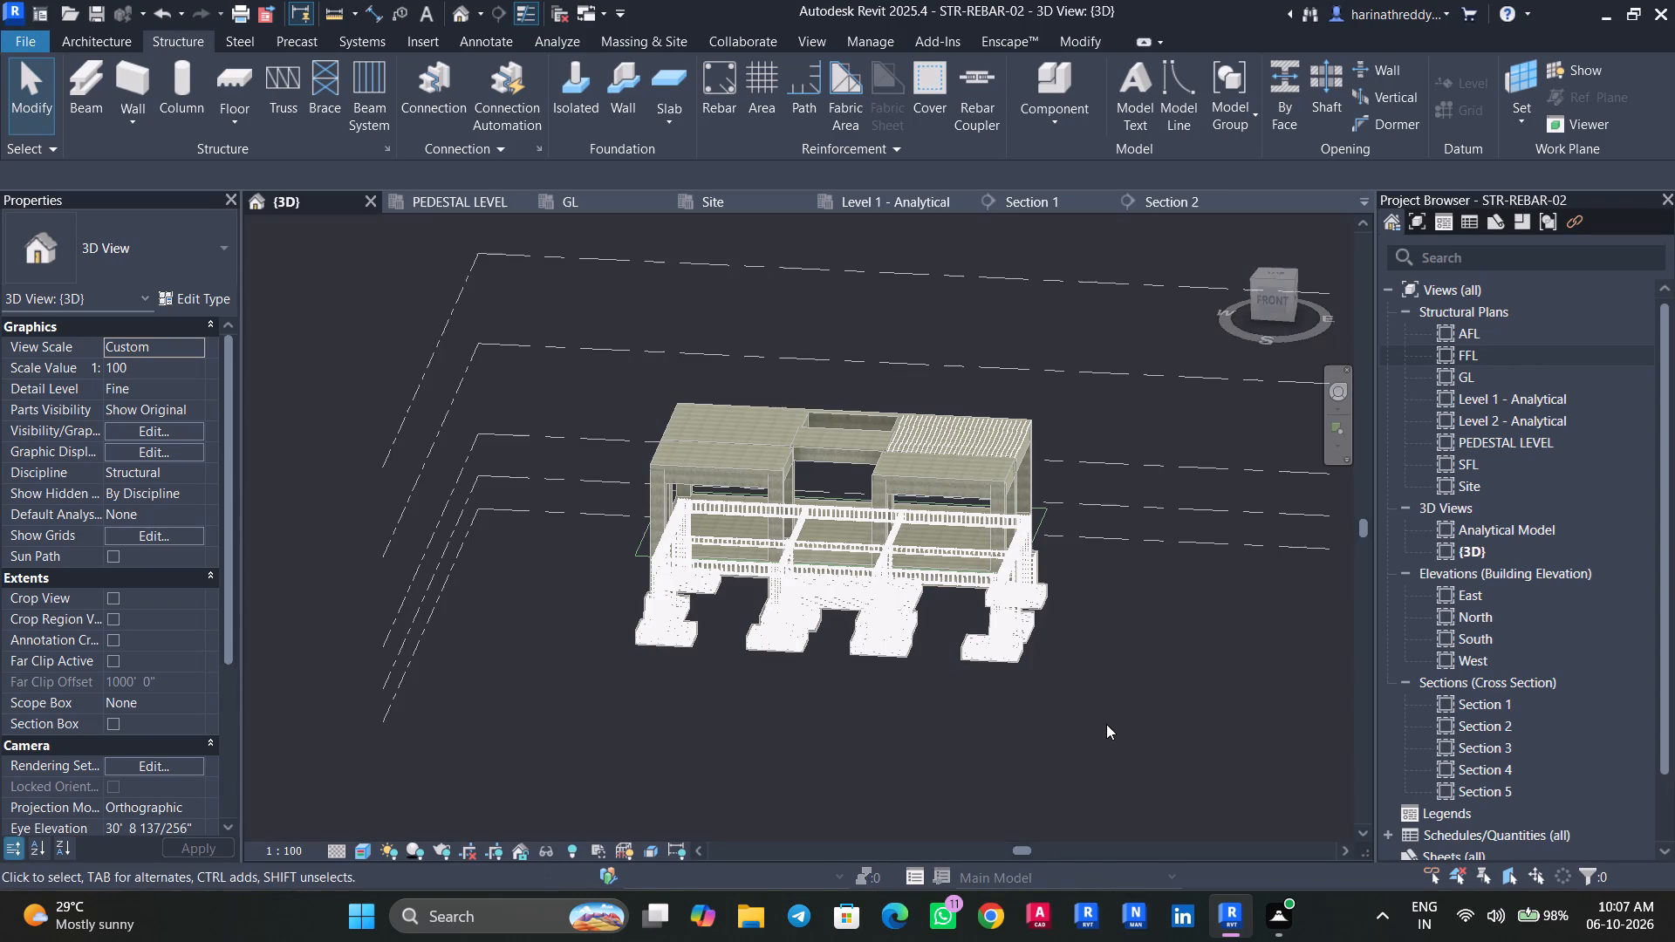
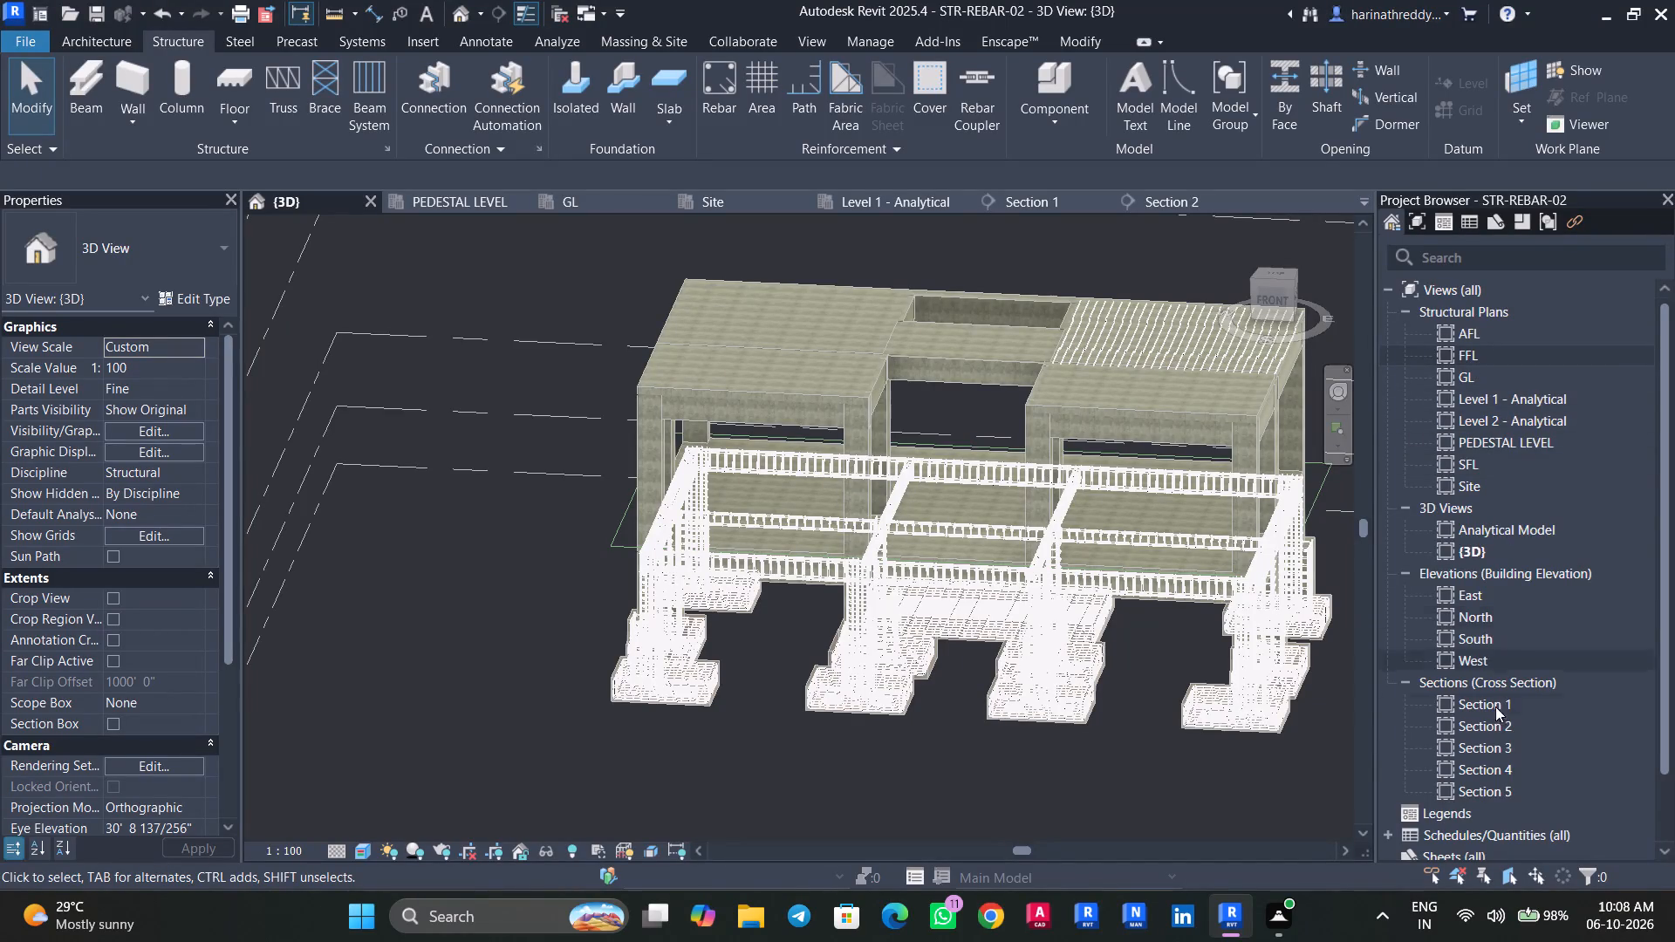
# Cut a section in the FFL plan across the slab bay between grids 3 and 4, shortening its depth to about 3'.
pyautogui.doubleClick(1482, 358)
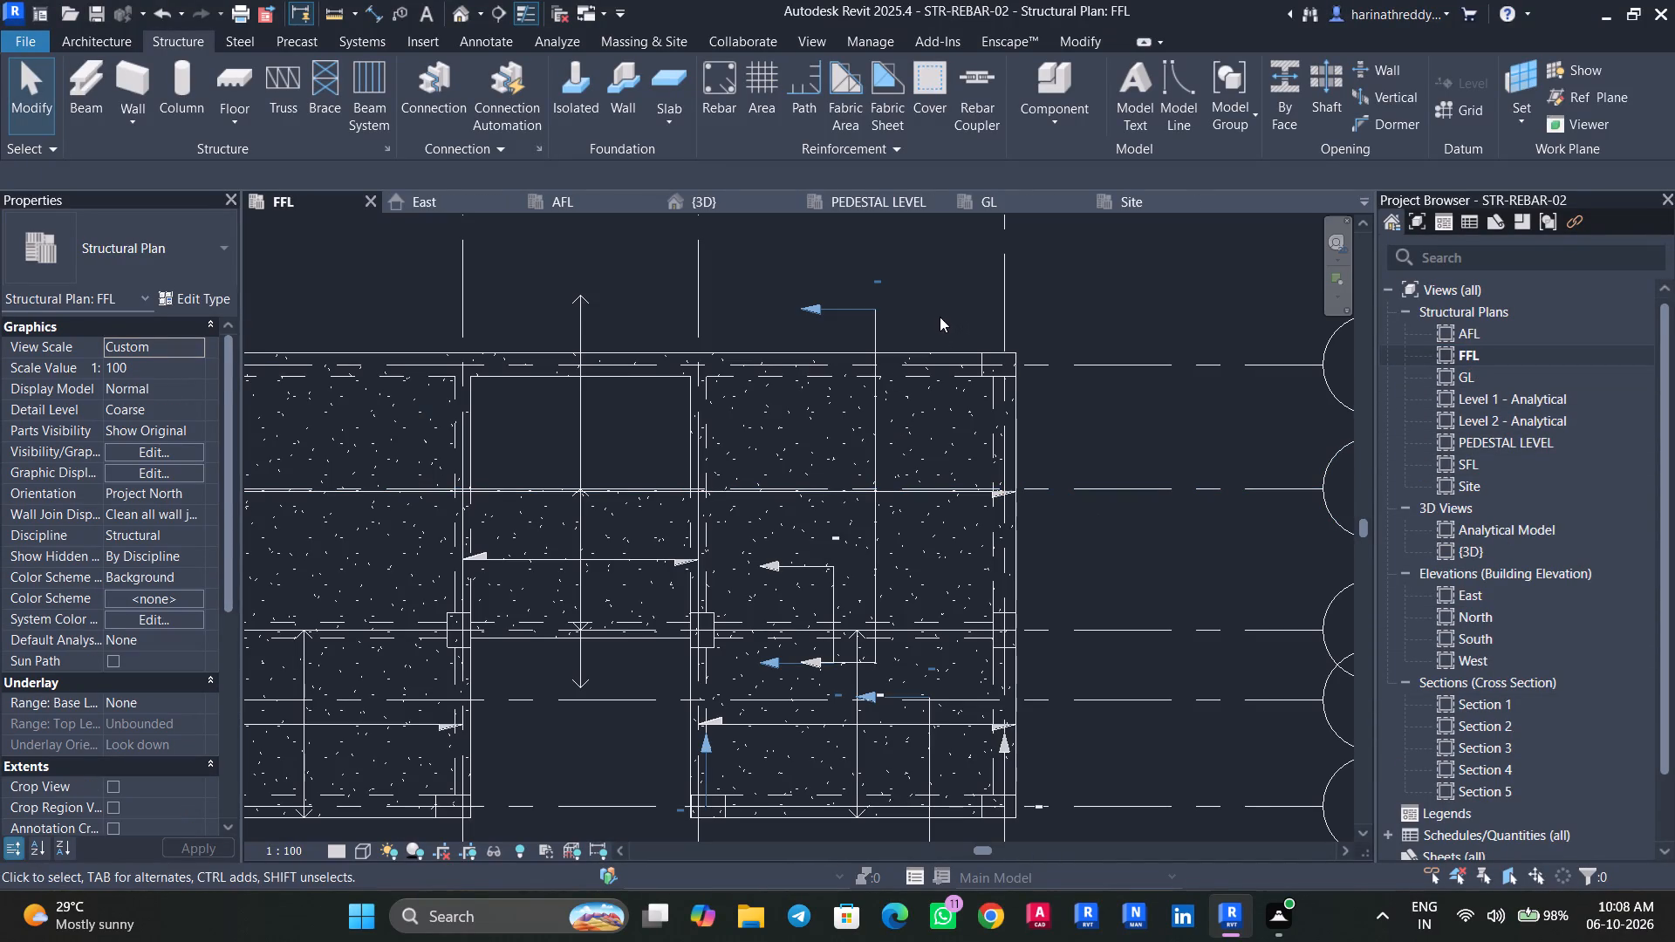
pyautogui.click(492, 20)
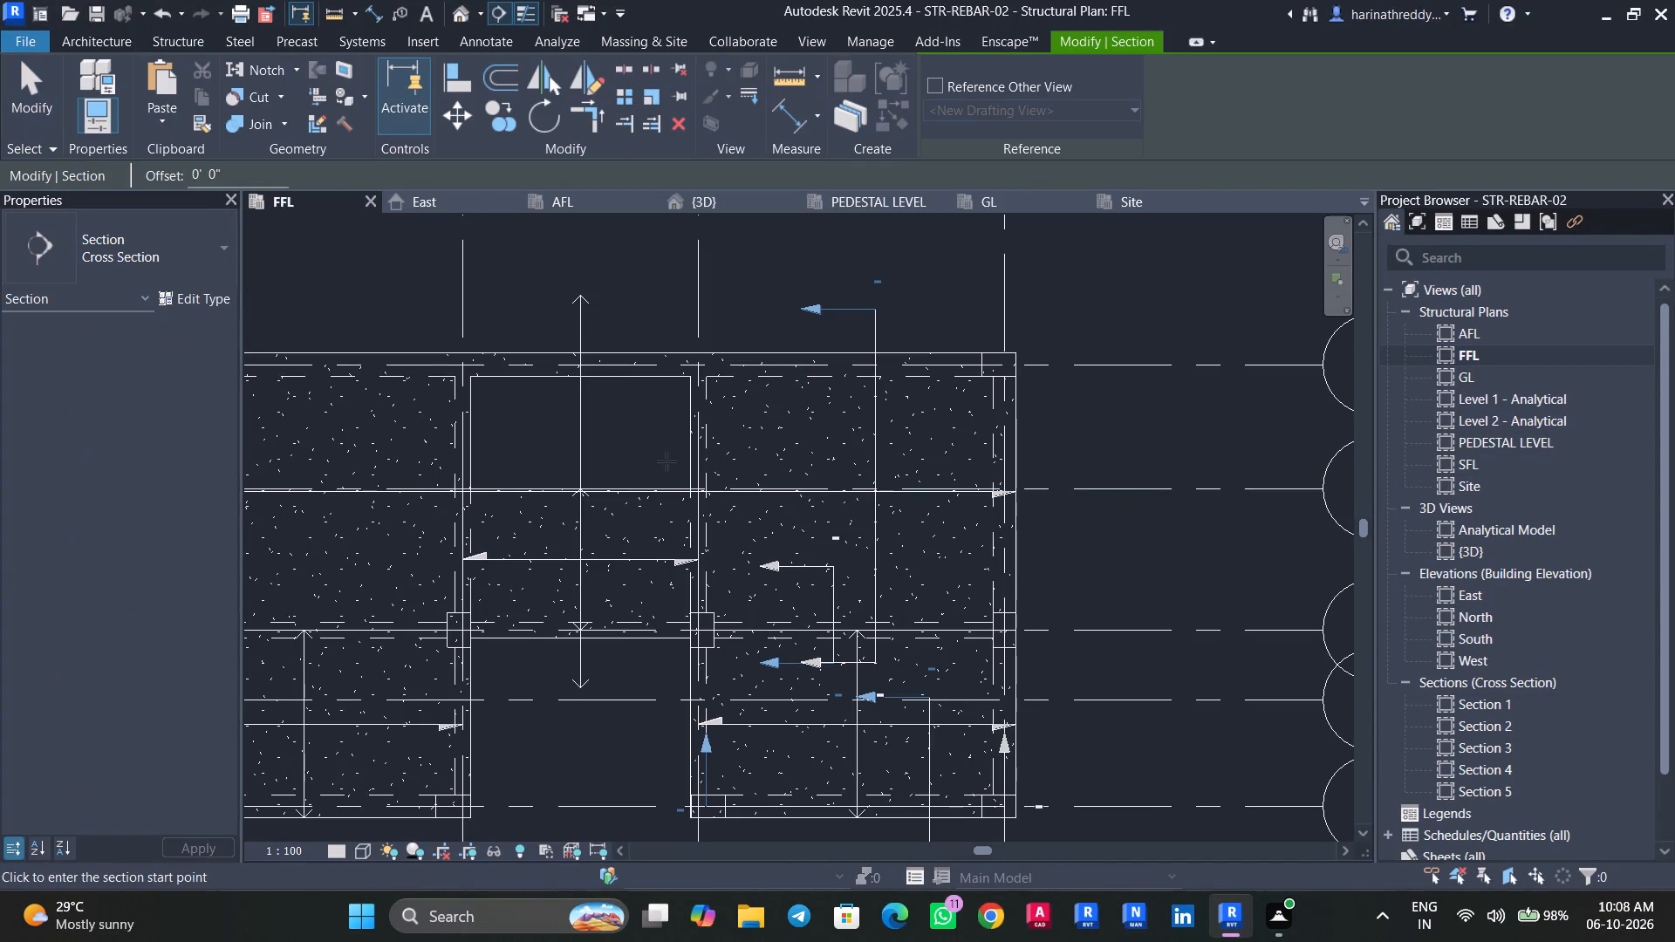
pyautogui.click(665, 463)
pyautogui.click(1057, 456)
pyautogui.press('`')
pyautogui.press('Escape')
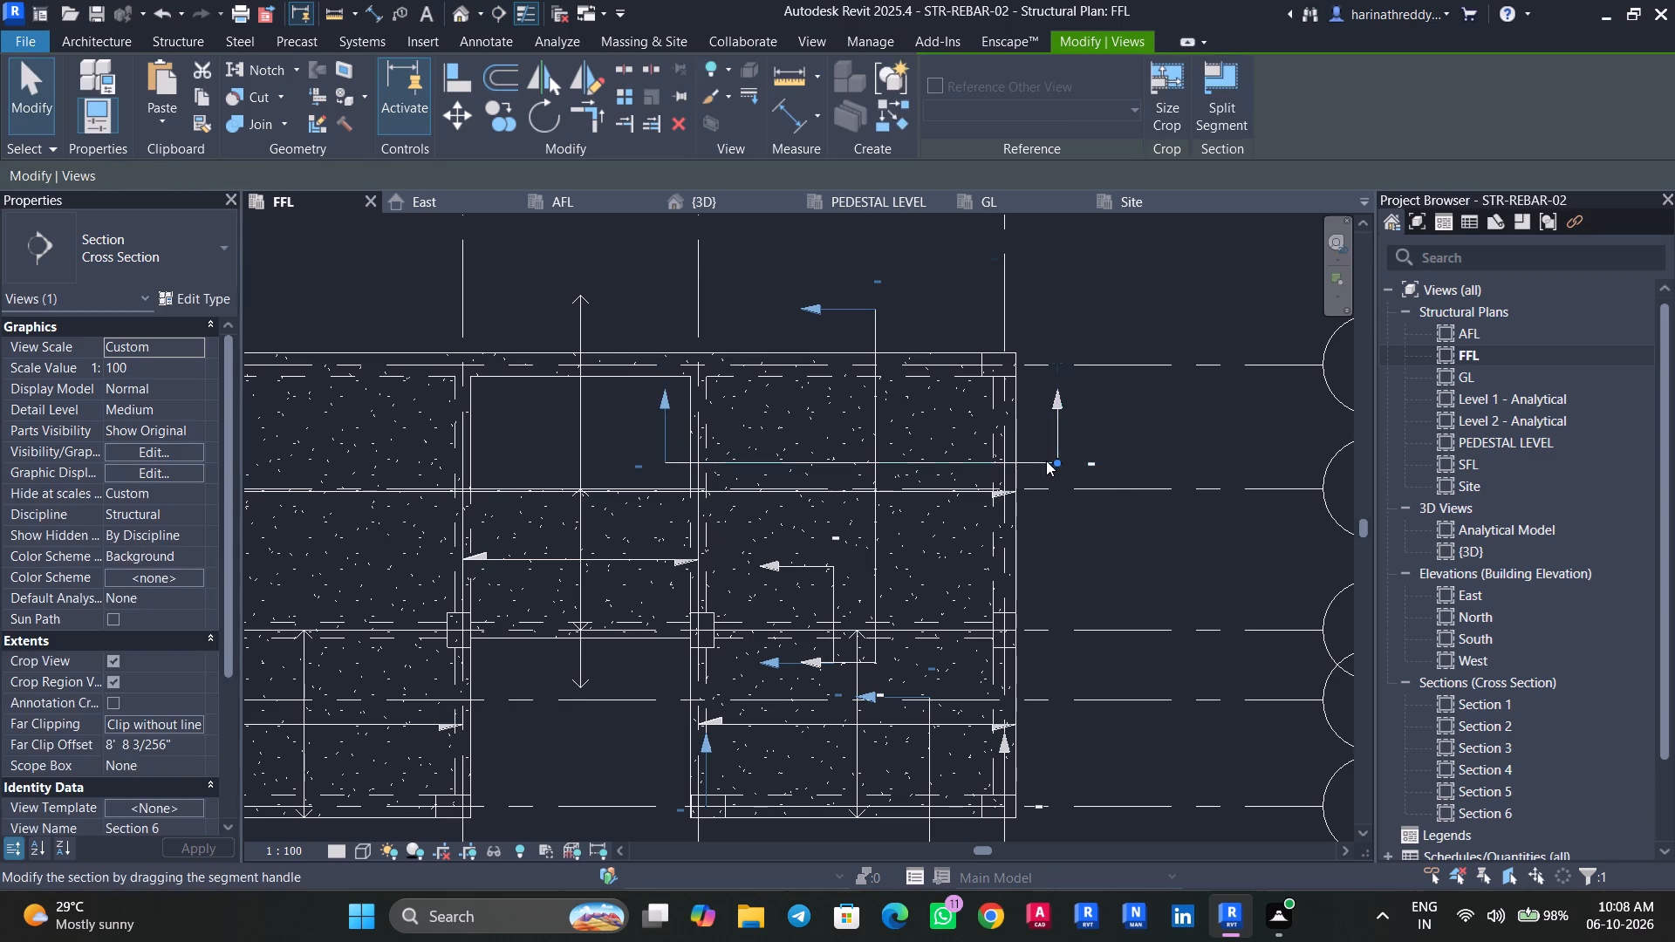
pyautogui.press('Escape')
pyautogui.click(1046, 461)
pyautogui.moveTo(862, 261); pyautogui.dragTo(875, 393)
# Open the new section view and raise its lower crop edge to just below the FFL slab and beams.
pyautogui.rightClick(1042, 463)
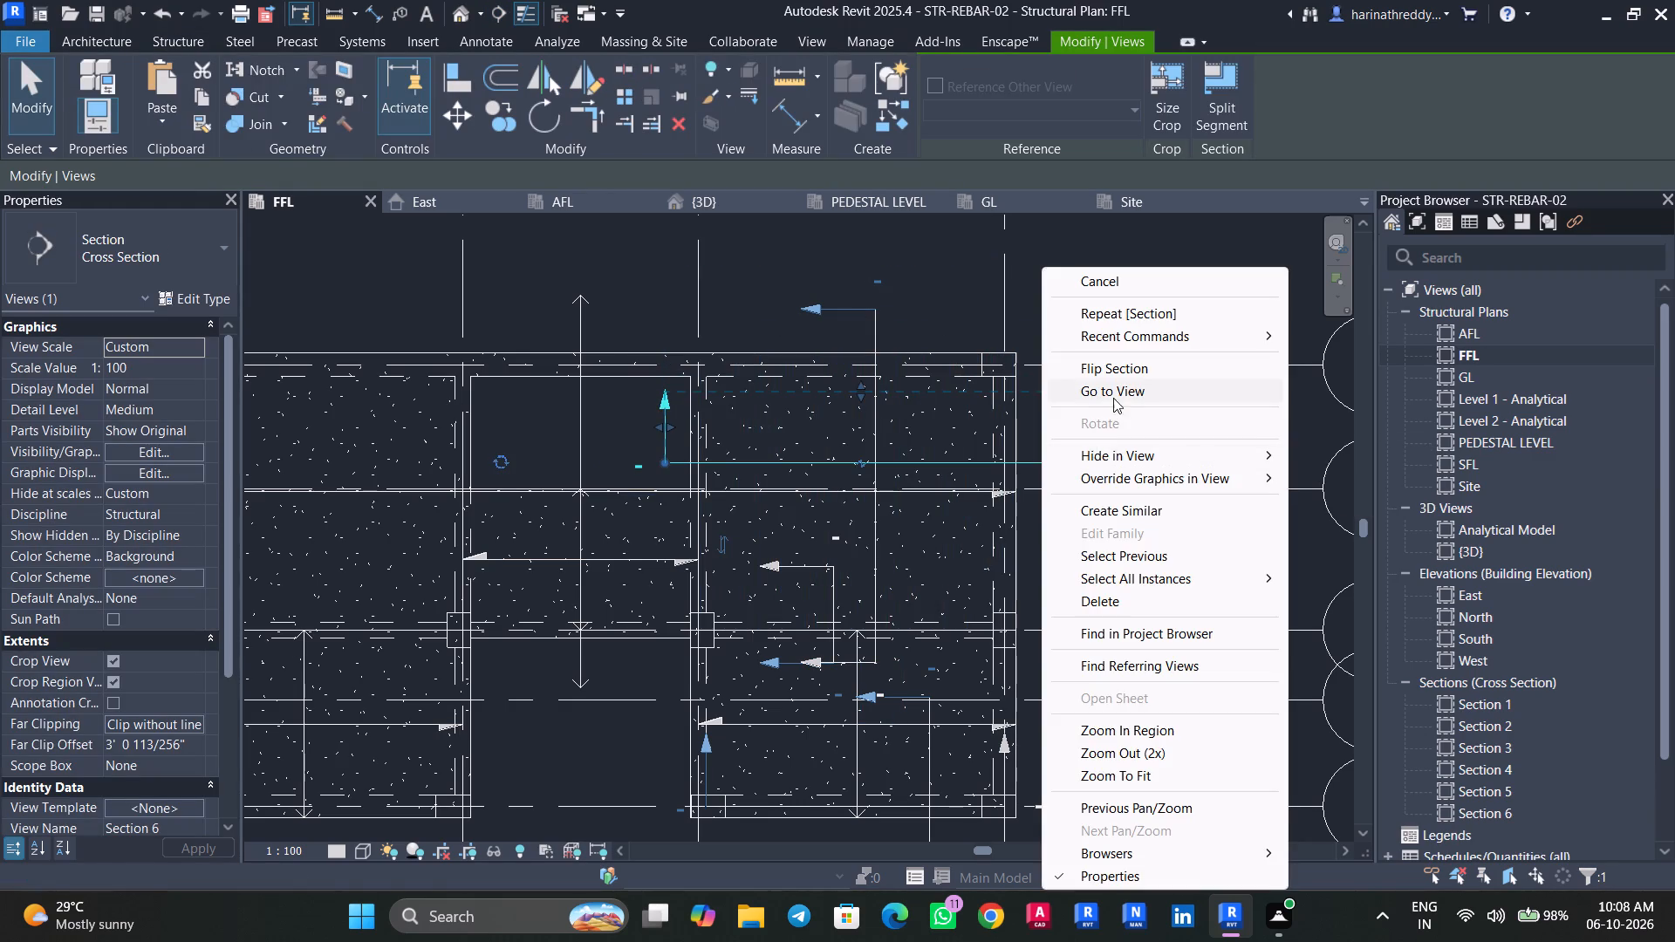
pyautogui.click(1115, 391)
pyautogui.scroll(6, 699, 544)
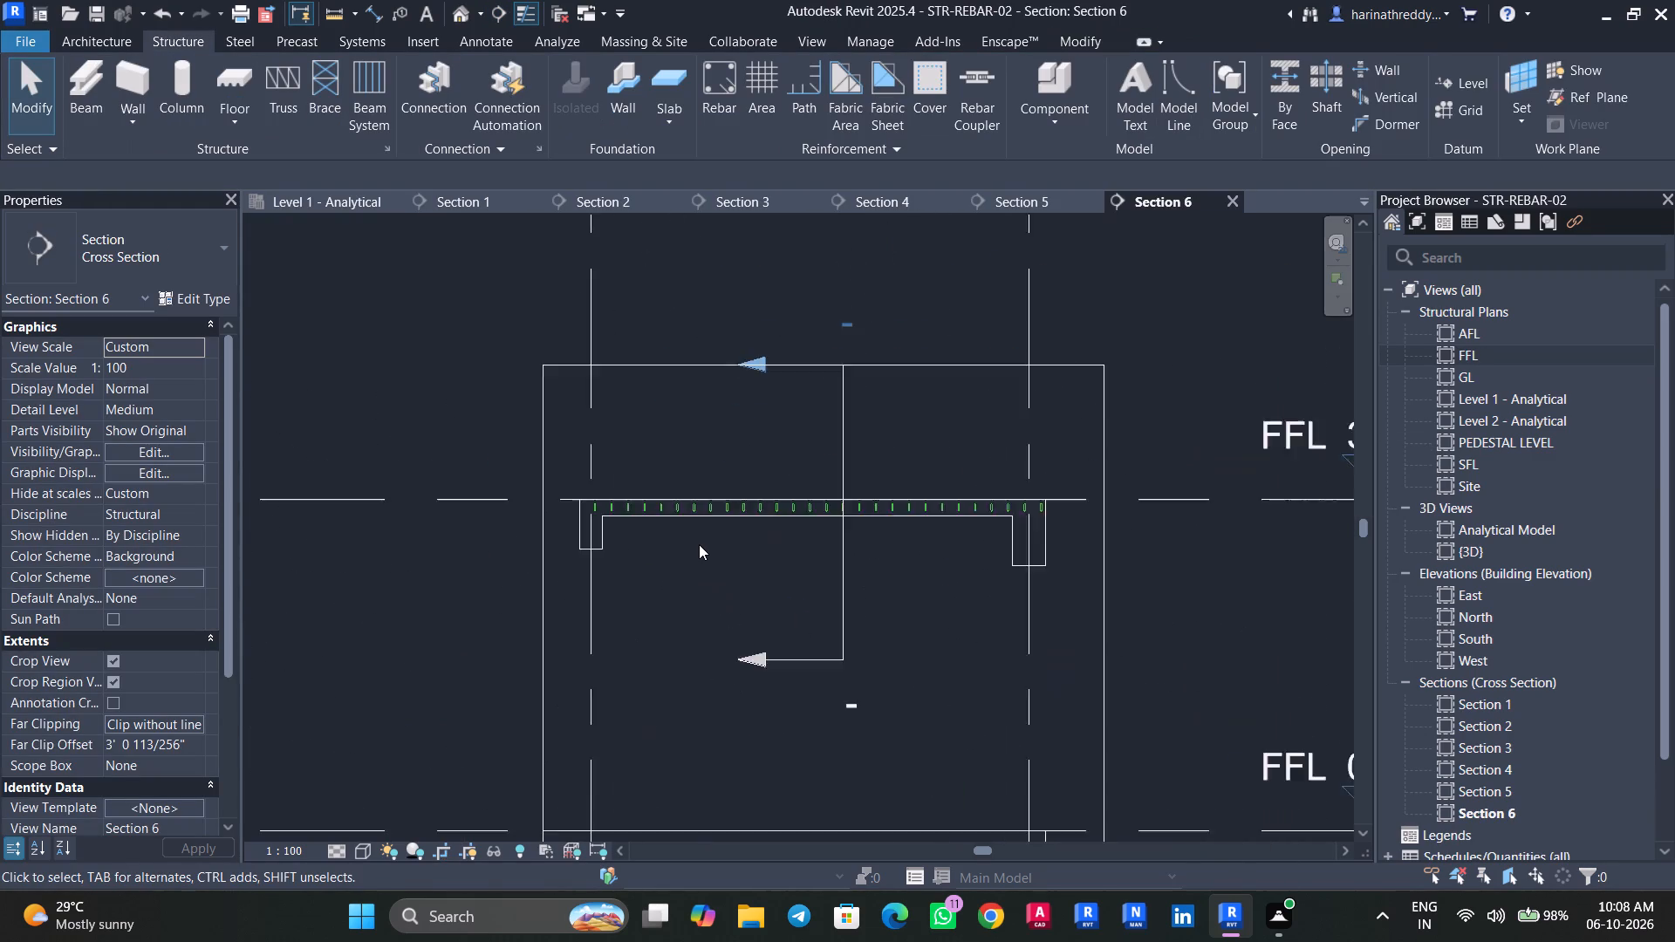
pyautogui.scroll(3, 699, 544)
pyautogui.scroll(-3, 699, 544)
pyautogui.moveTo(728, 605); pyautogui.dragTo(629, 436, button='middle')
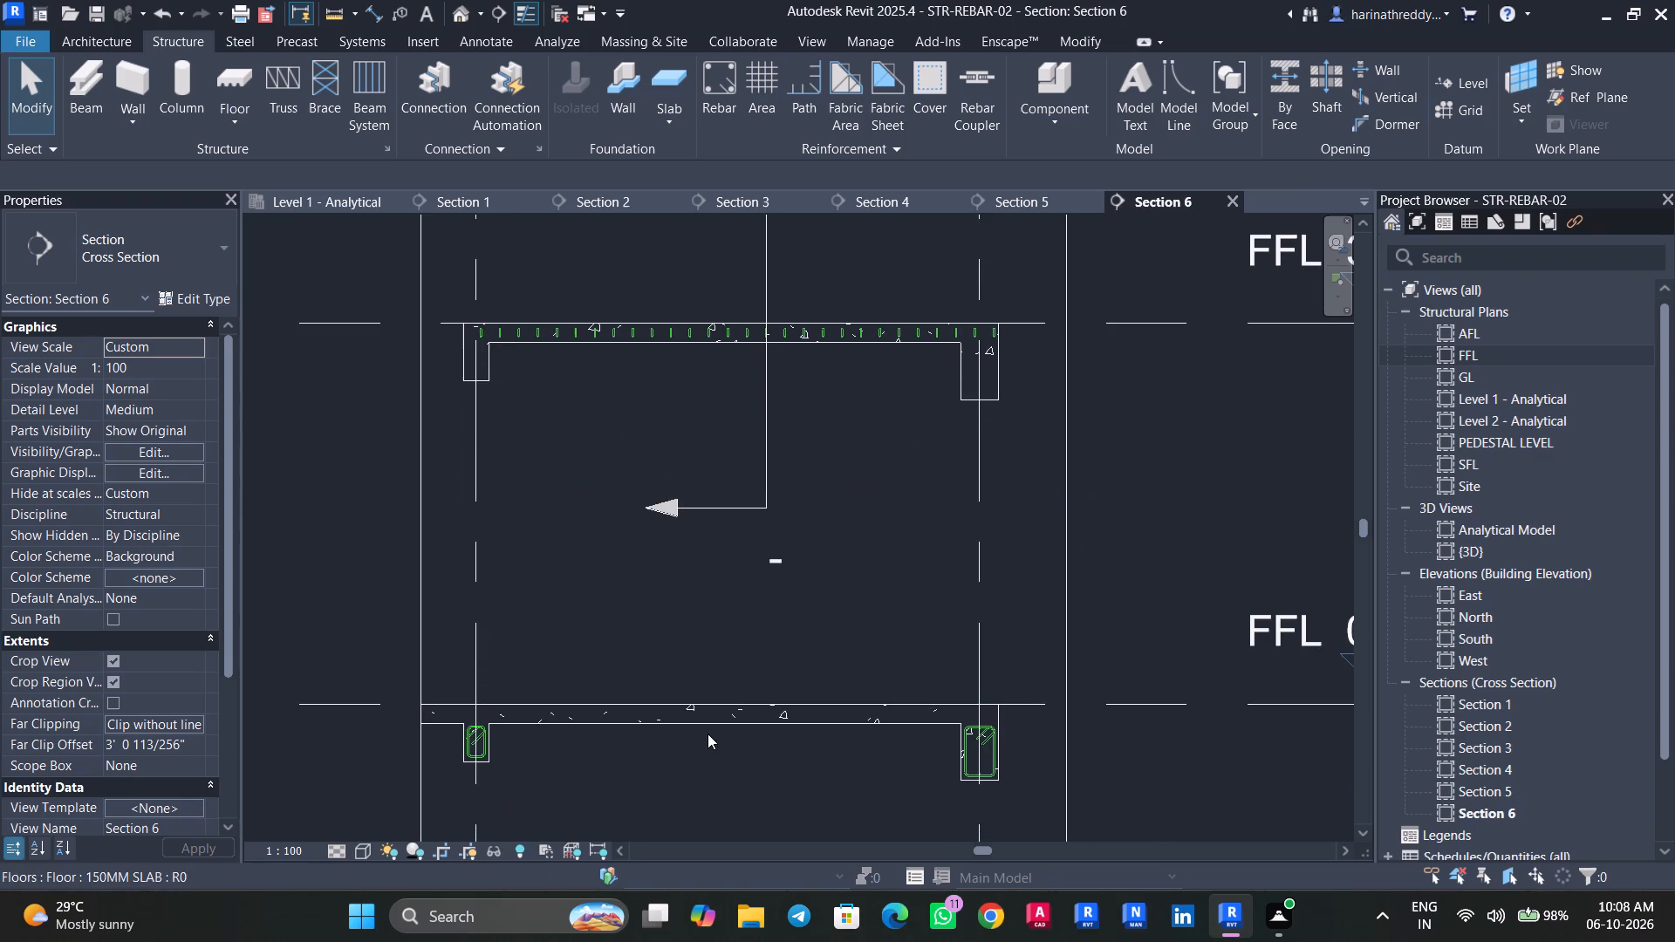
pyautogui.scroll(-6, 708, 731)
pyautogui.click(733, 802)
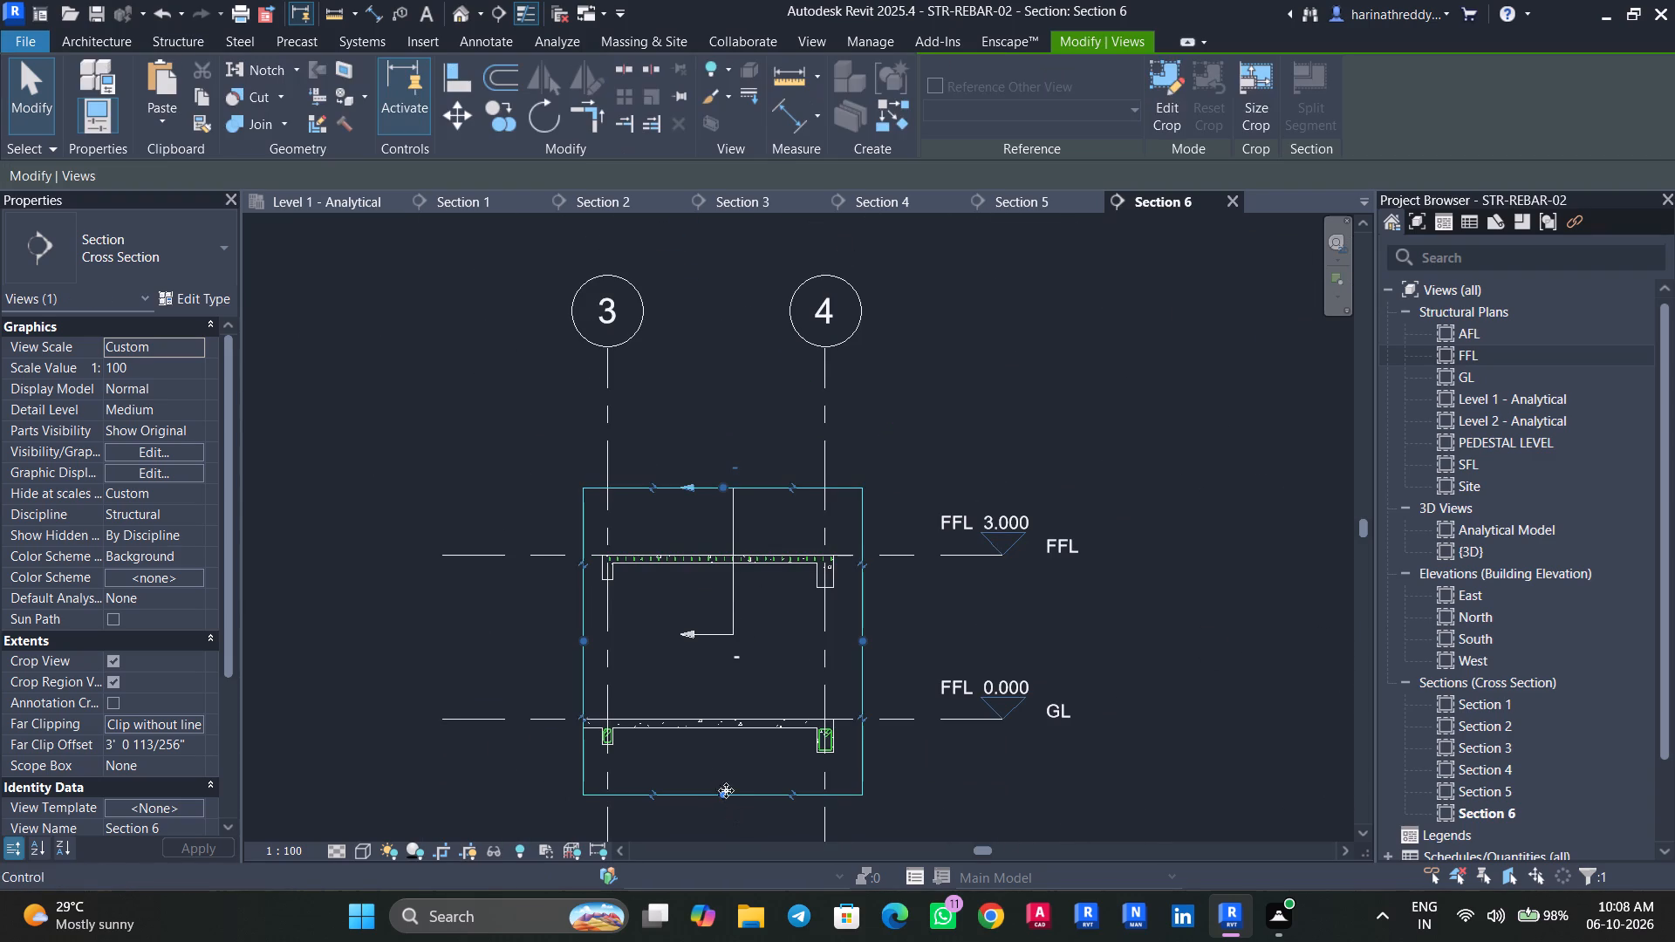
pyautogui.moveTo(725, 790); pyautogui.dragTo(731, 594)
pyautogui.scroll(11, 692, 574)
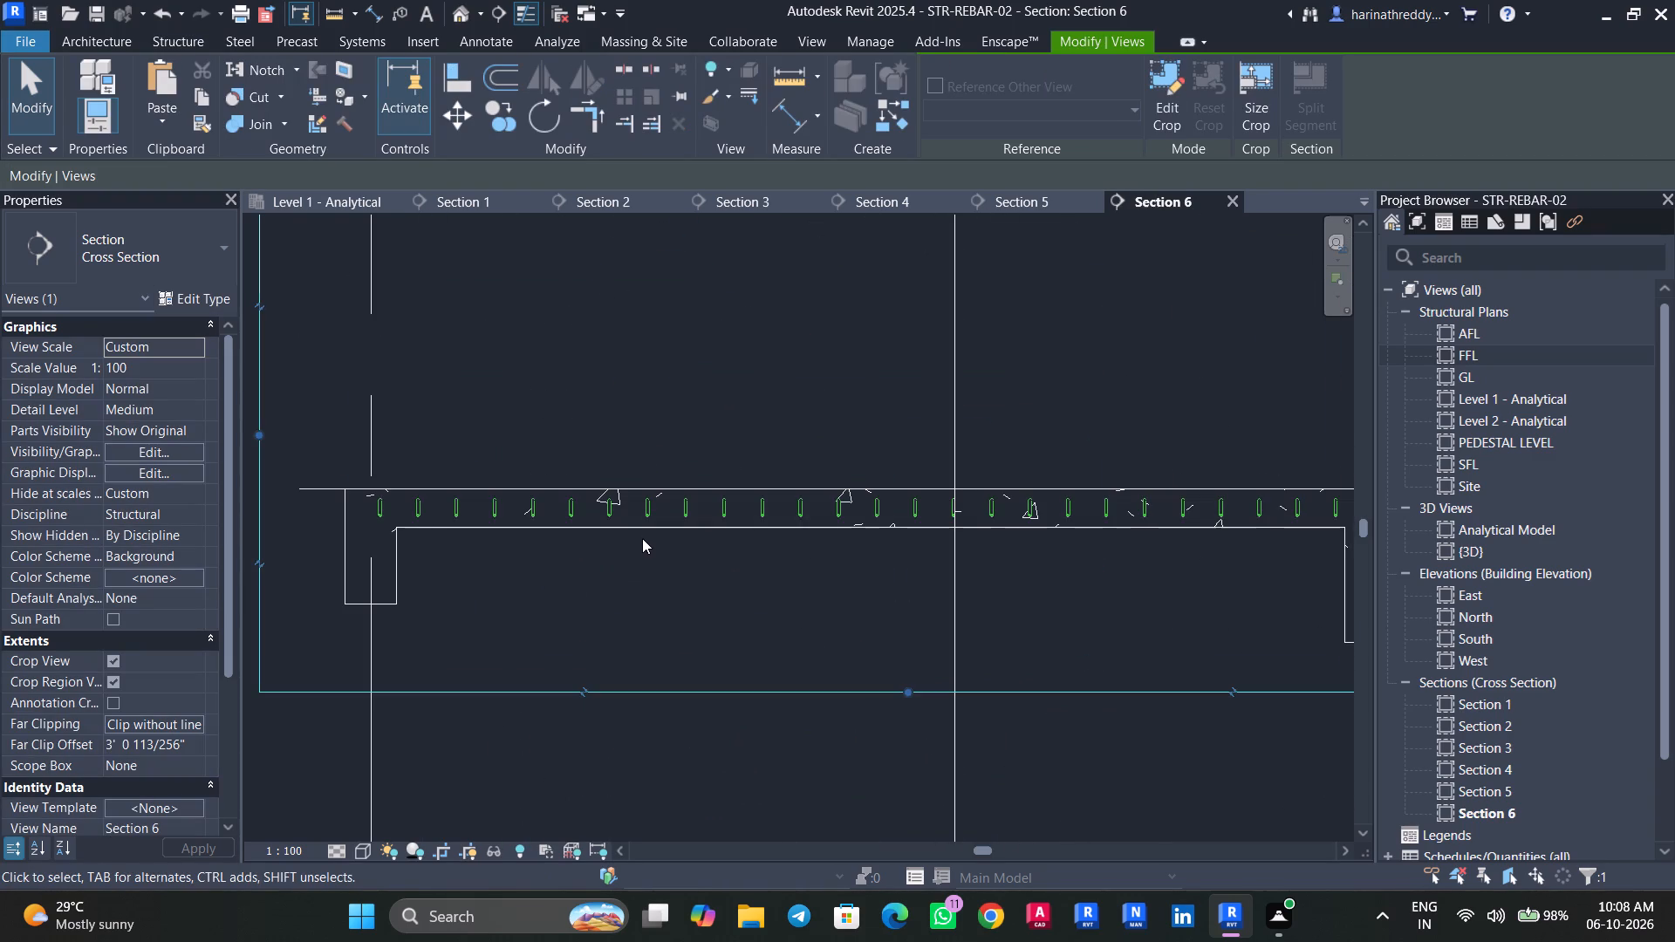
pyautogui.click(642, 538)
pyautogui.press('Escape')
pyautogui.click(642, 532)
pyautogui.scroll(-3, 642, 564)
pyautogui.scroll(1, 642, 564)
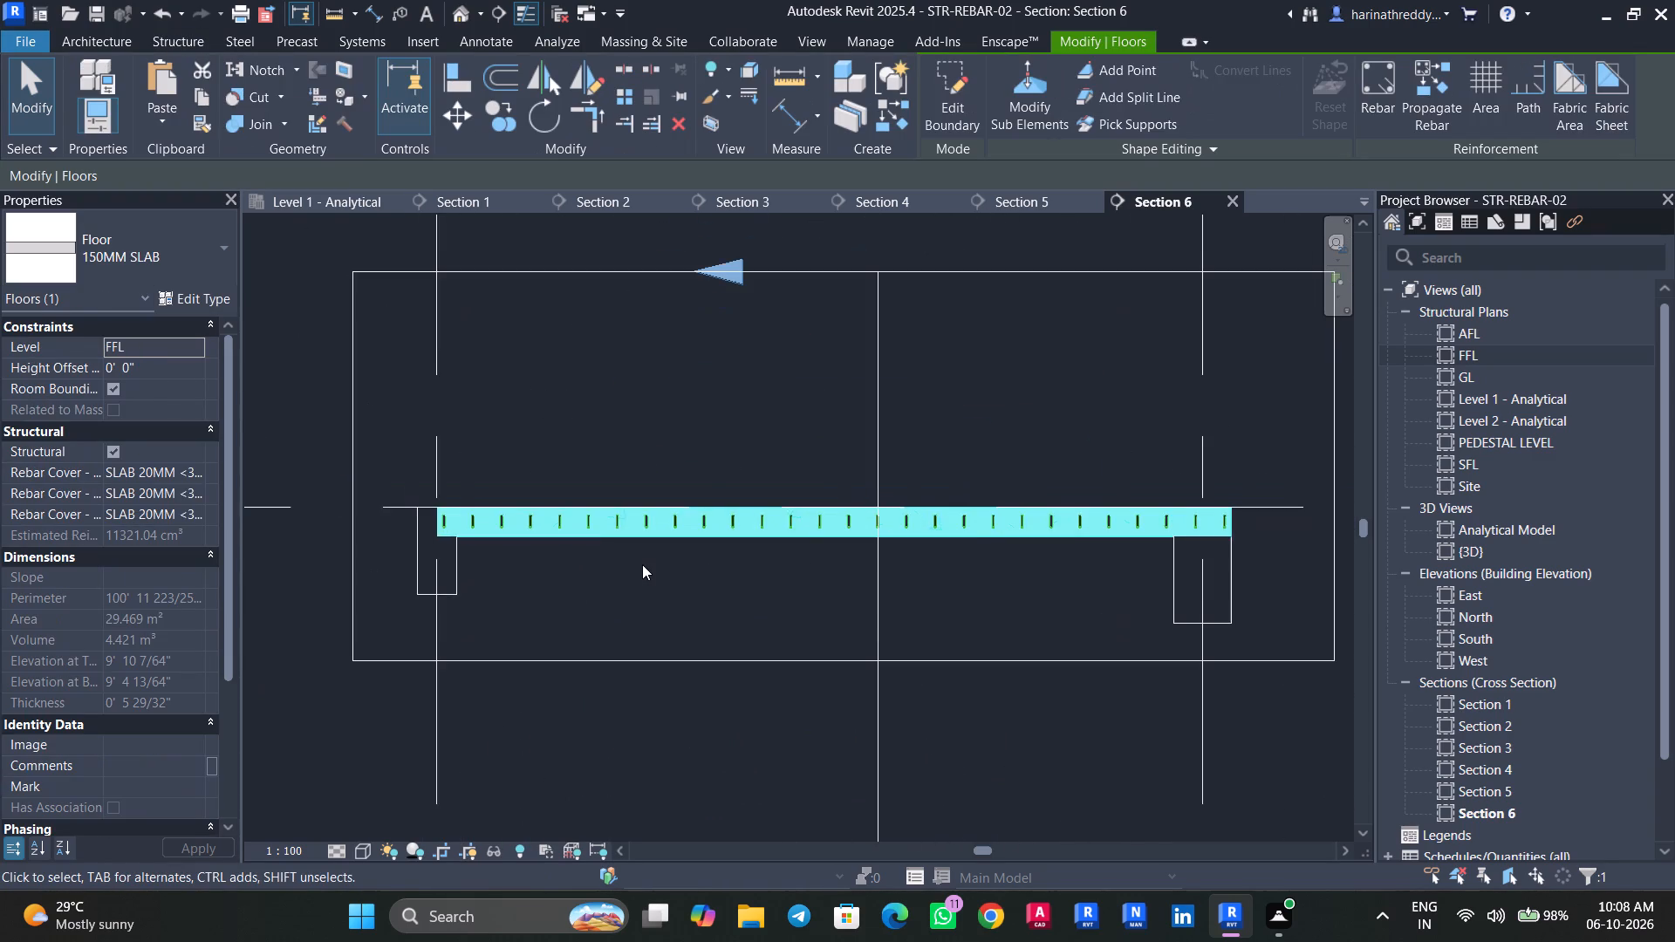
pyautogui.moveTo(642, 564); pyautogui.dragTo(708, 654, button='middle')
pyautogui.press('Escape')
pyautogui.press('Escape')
# Temporarily hide the grids, level, structural framing and view markers in the section, keeping only the floor and structural rebar.
pyautogui.scroll(-7, 936, 495)
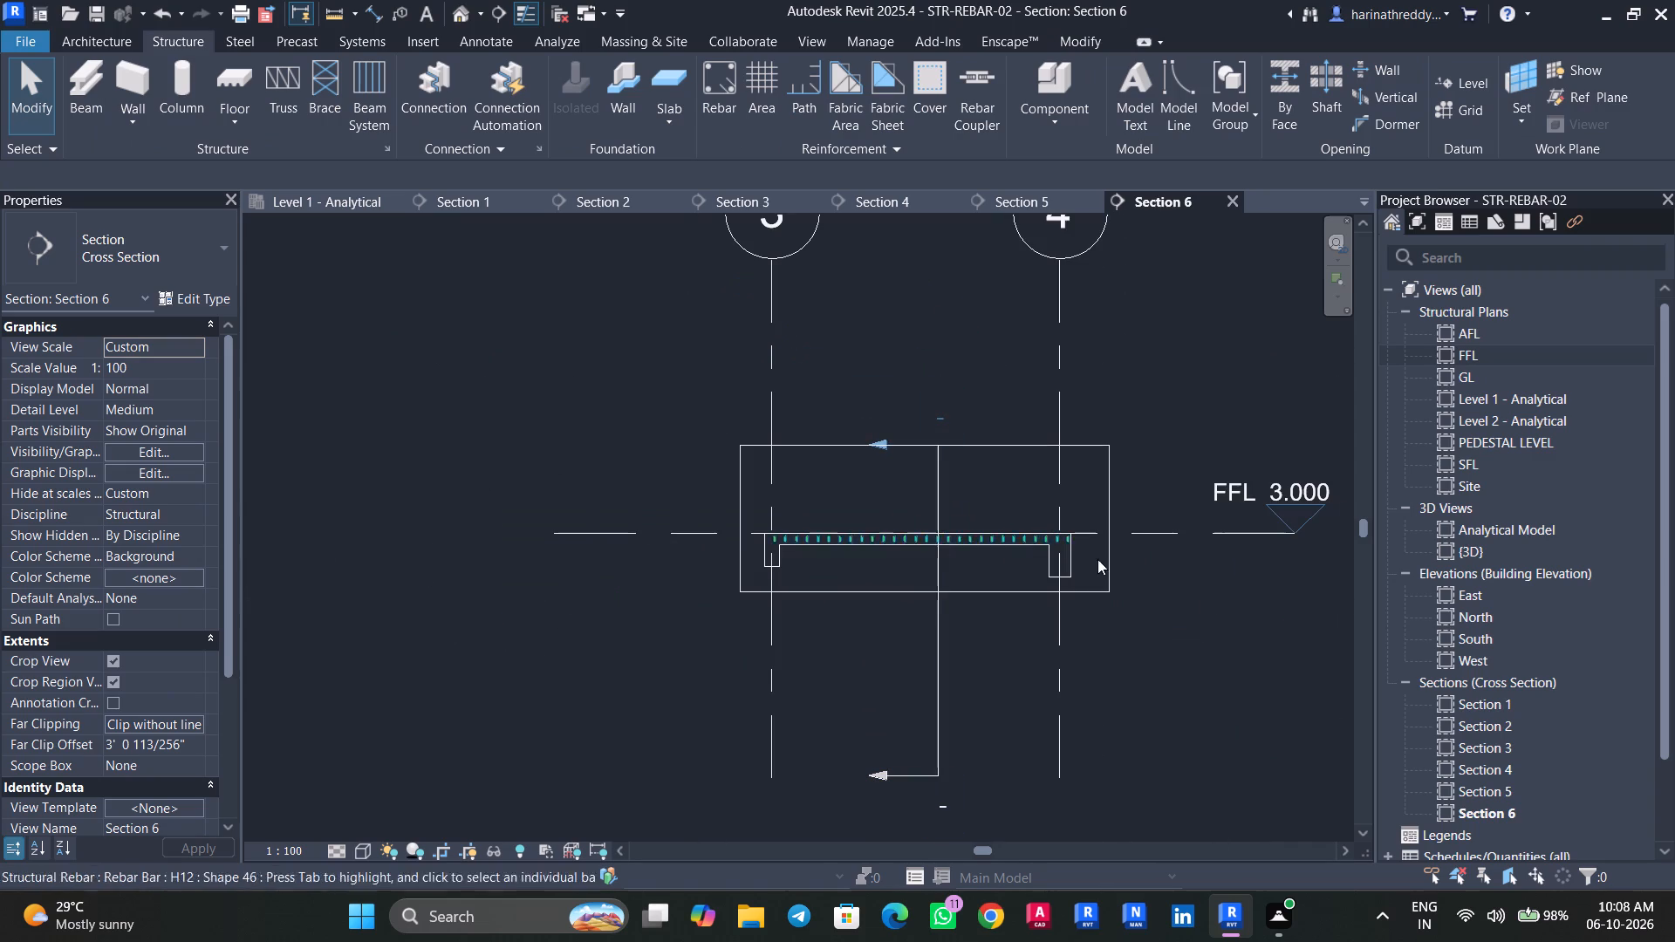
pyautogui.moveTo(1220, 605); pyautogui.dragTo(605, 382)
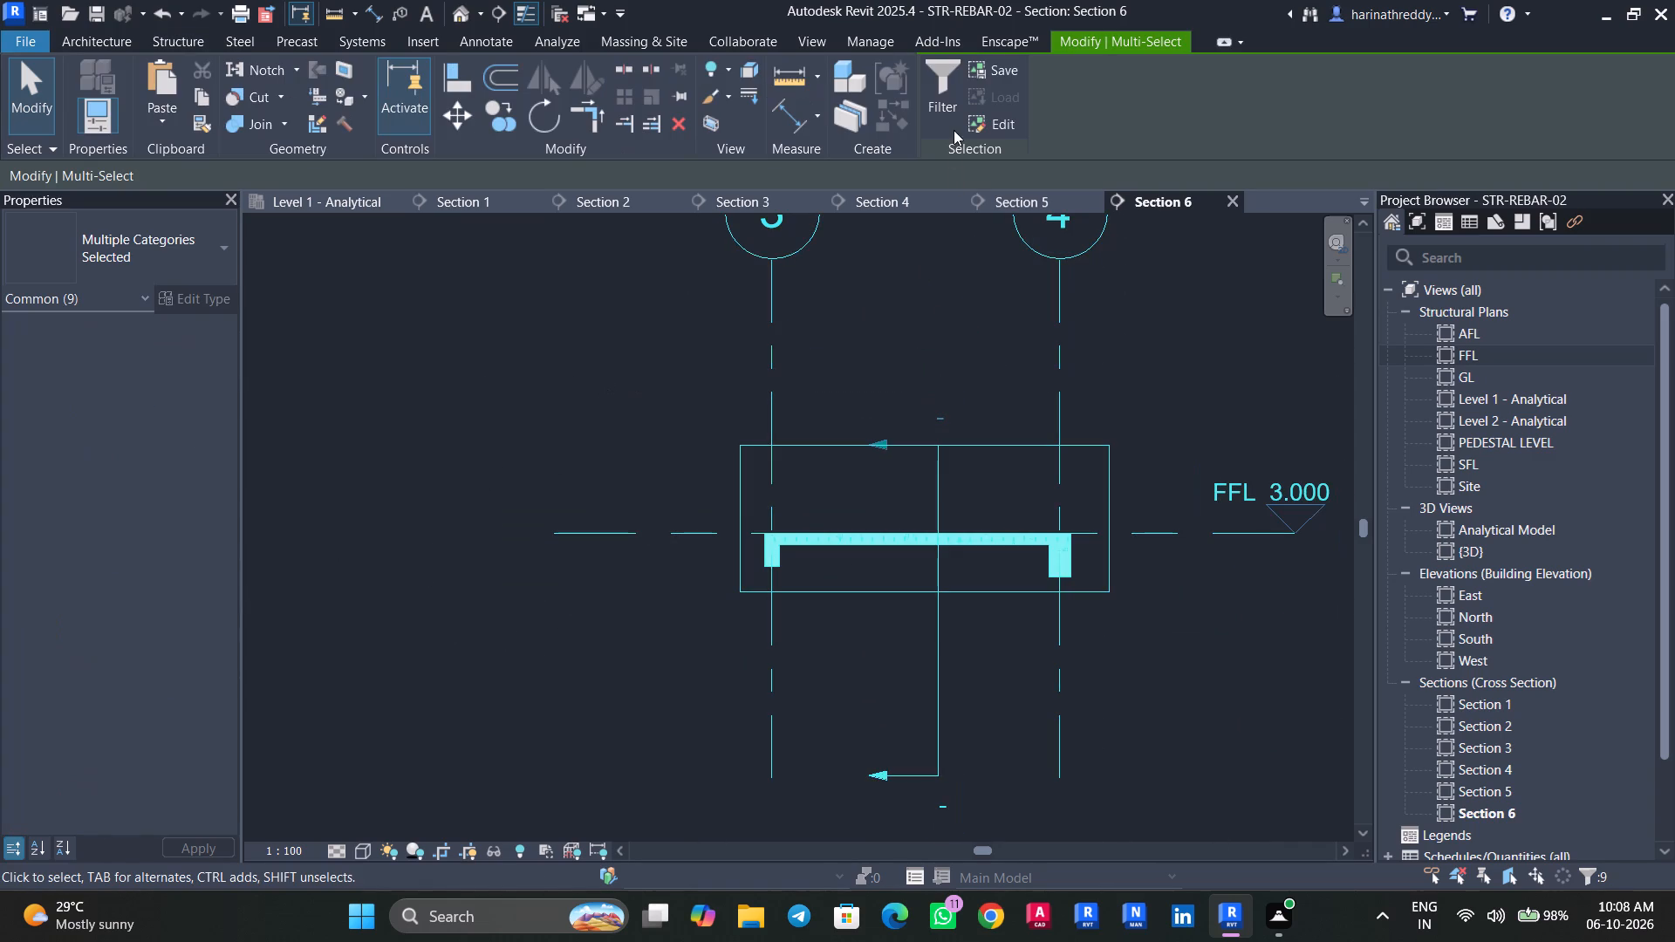
pyautogui.click(954, 118)
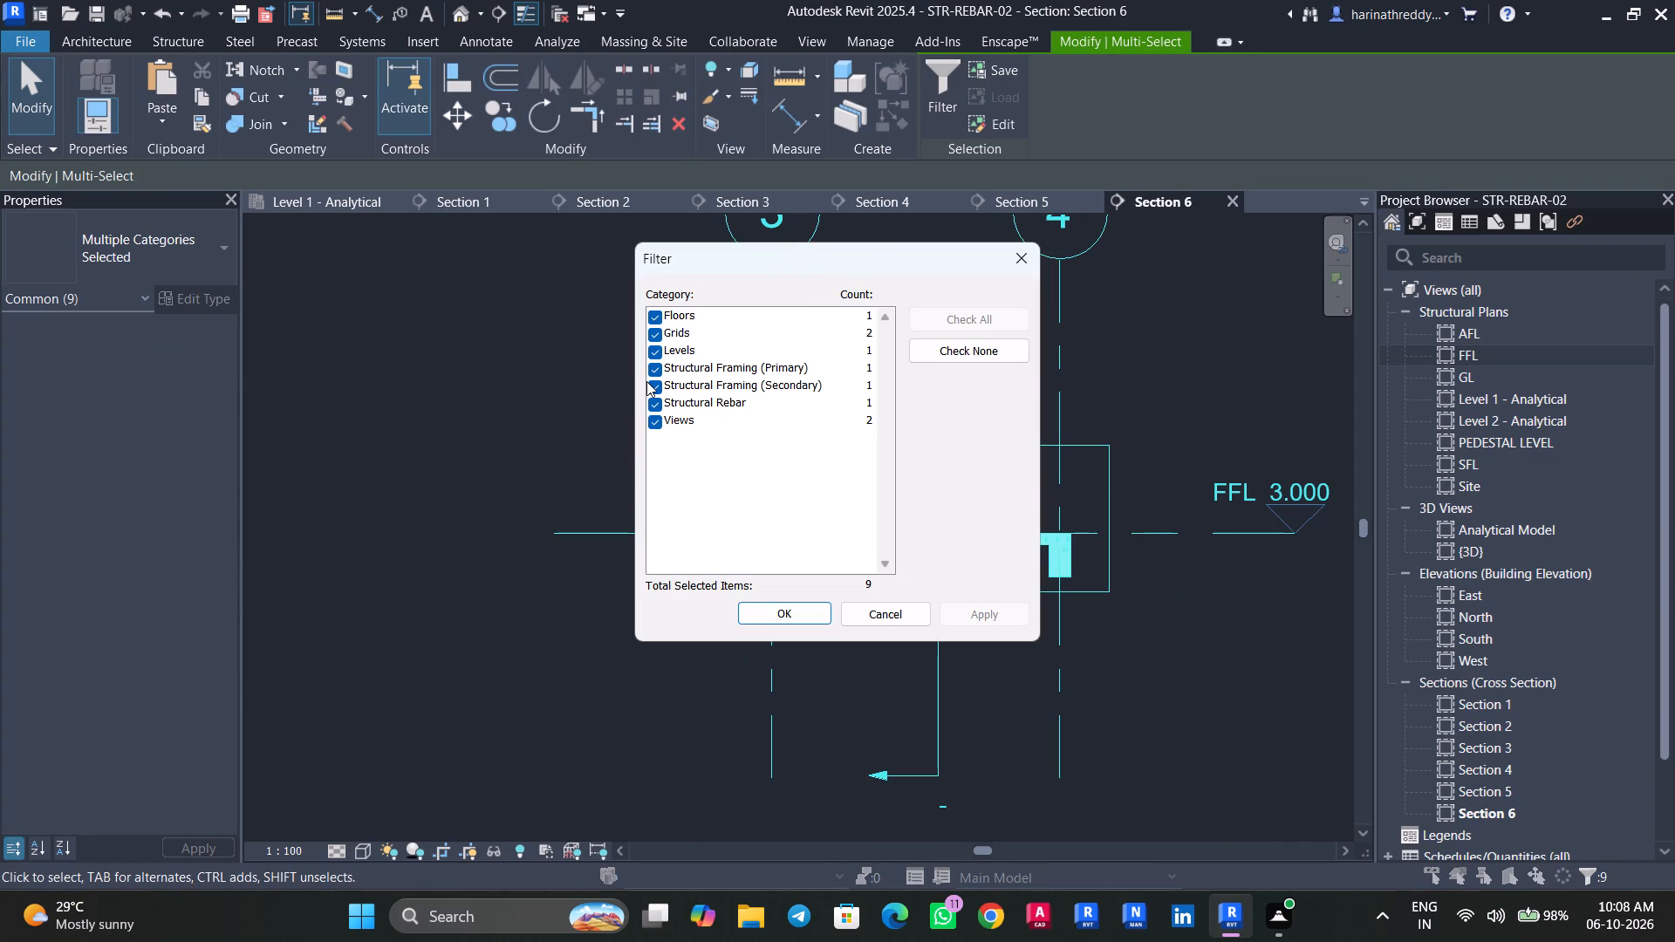
pyautogui.click(655, 386)
pyautogui.click(653, 363)
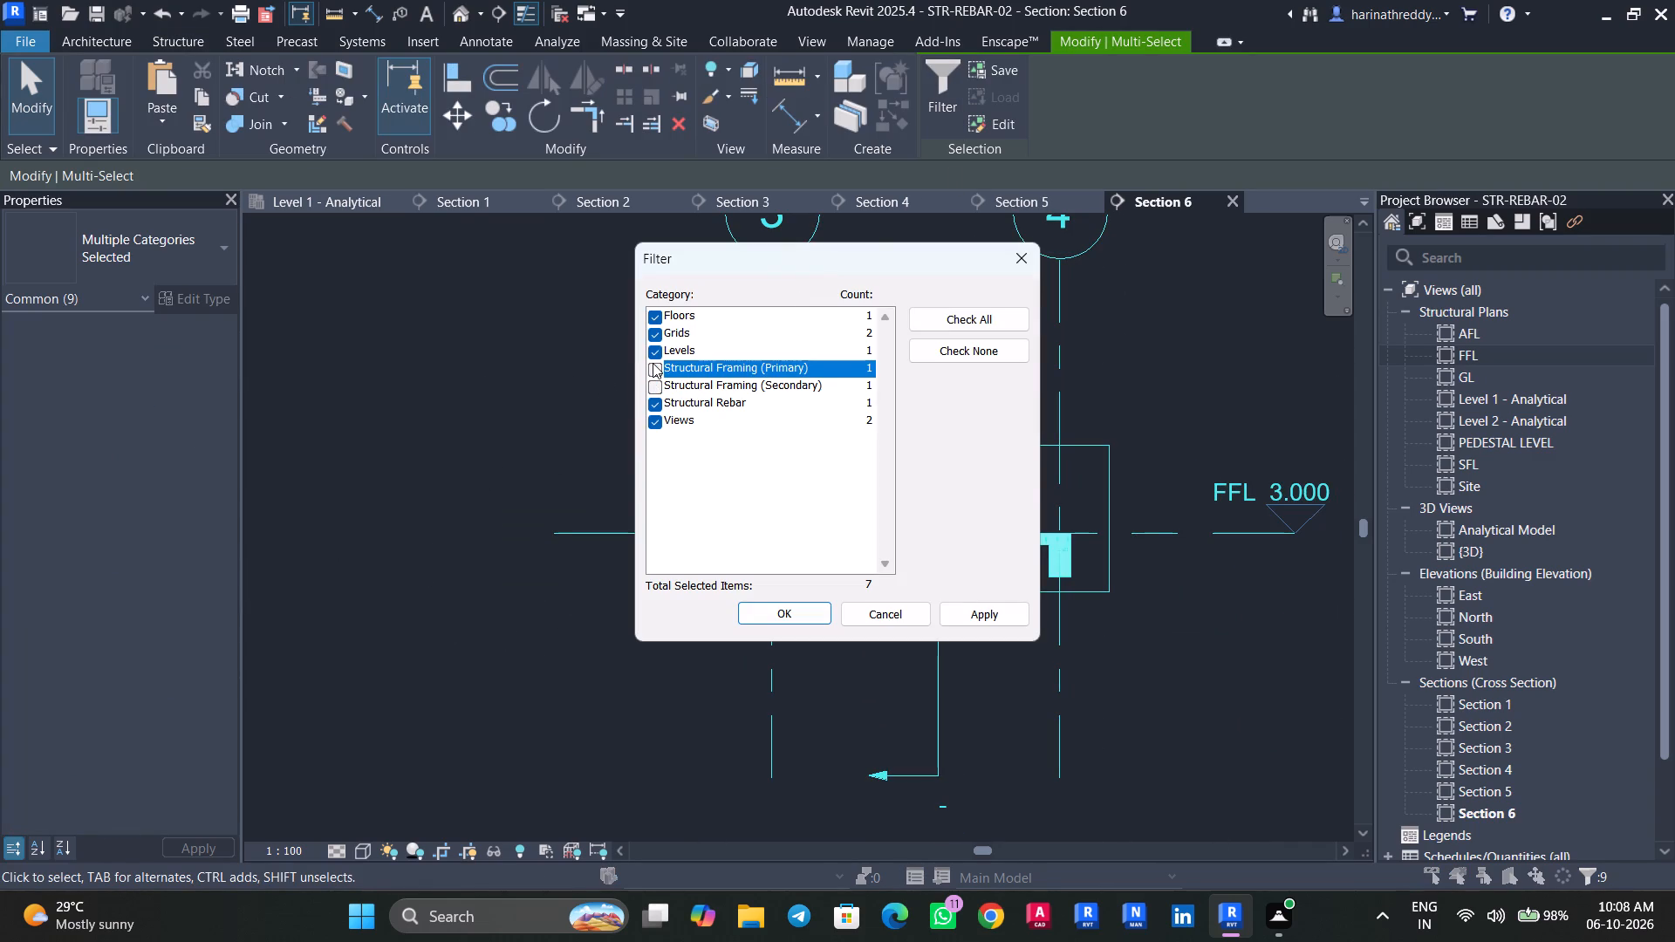
pyautogui.click(648, 345)
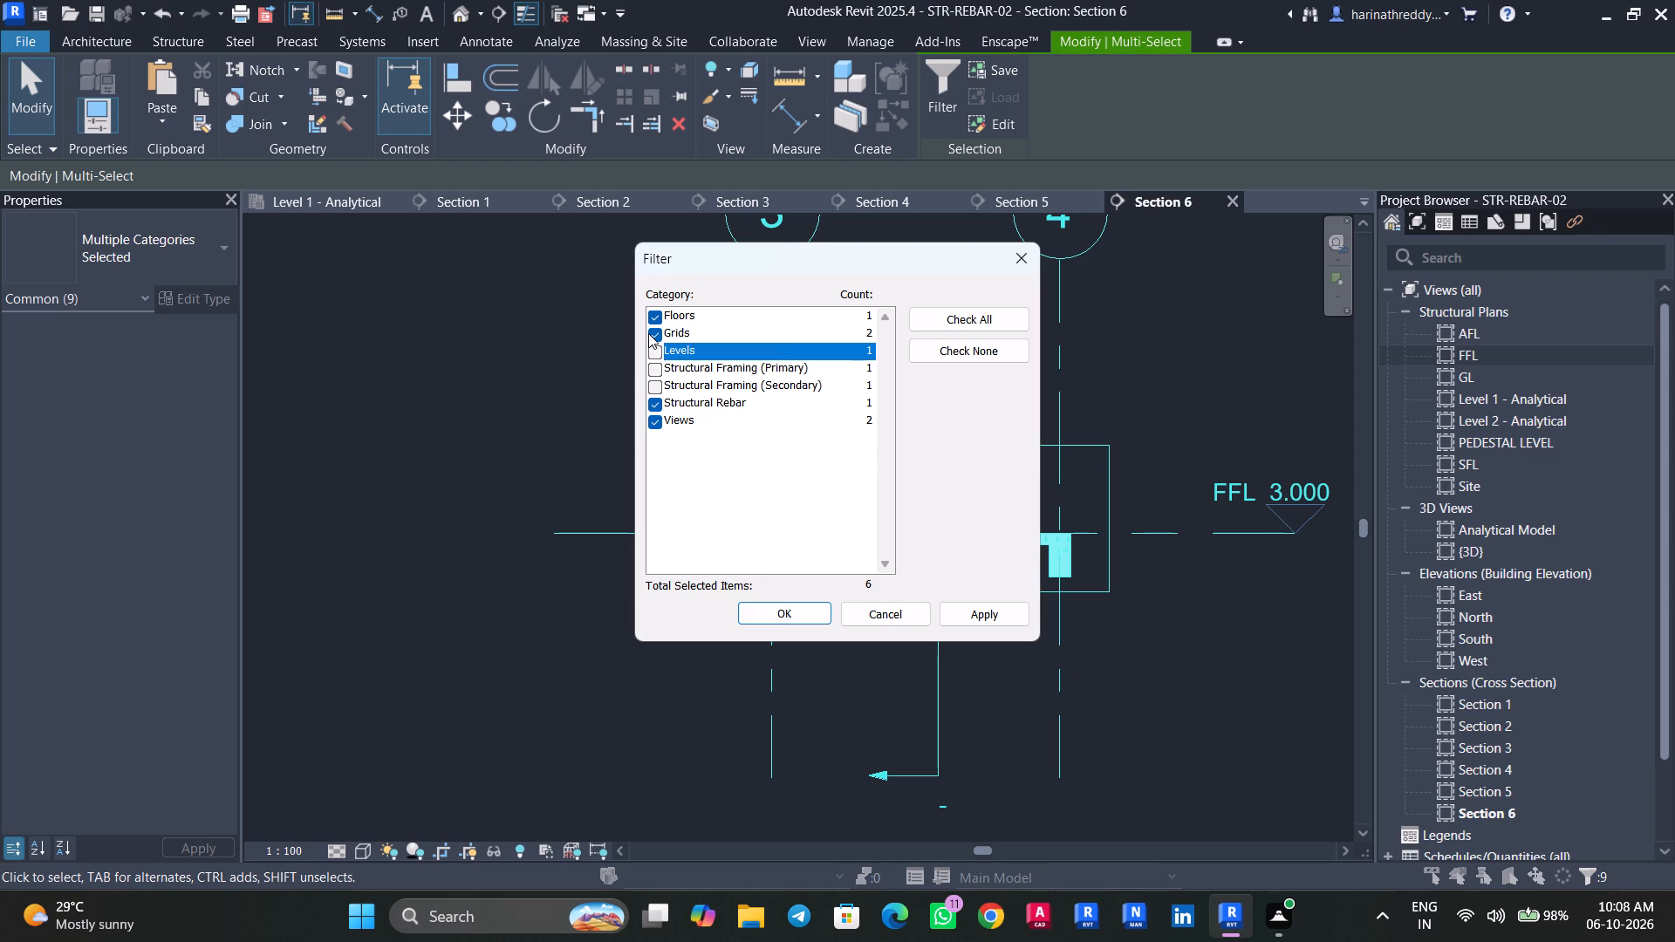
pyautogui.click(648, 333)
pyautogui.click(653, 421)
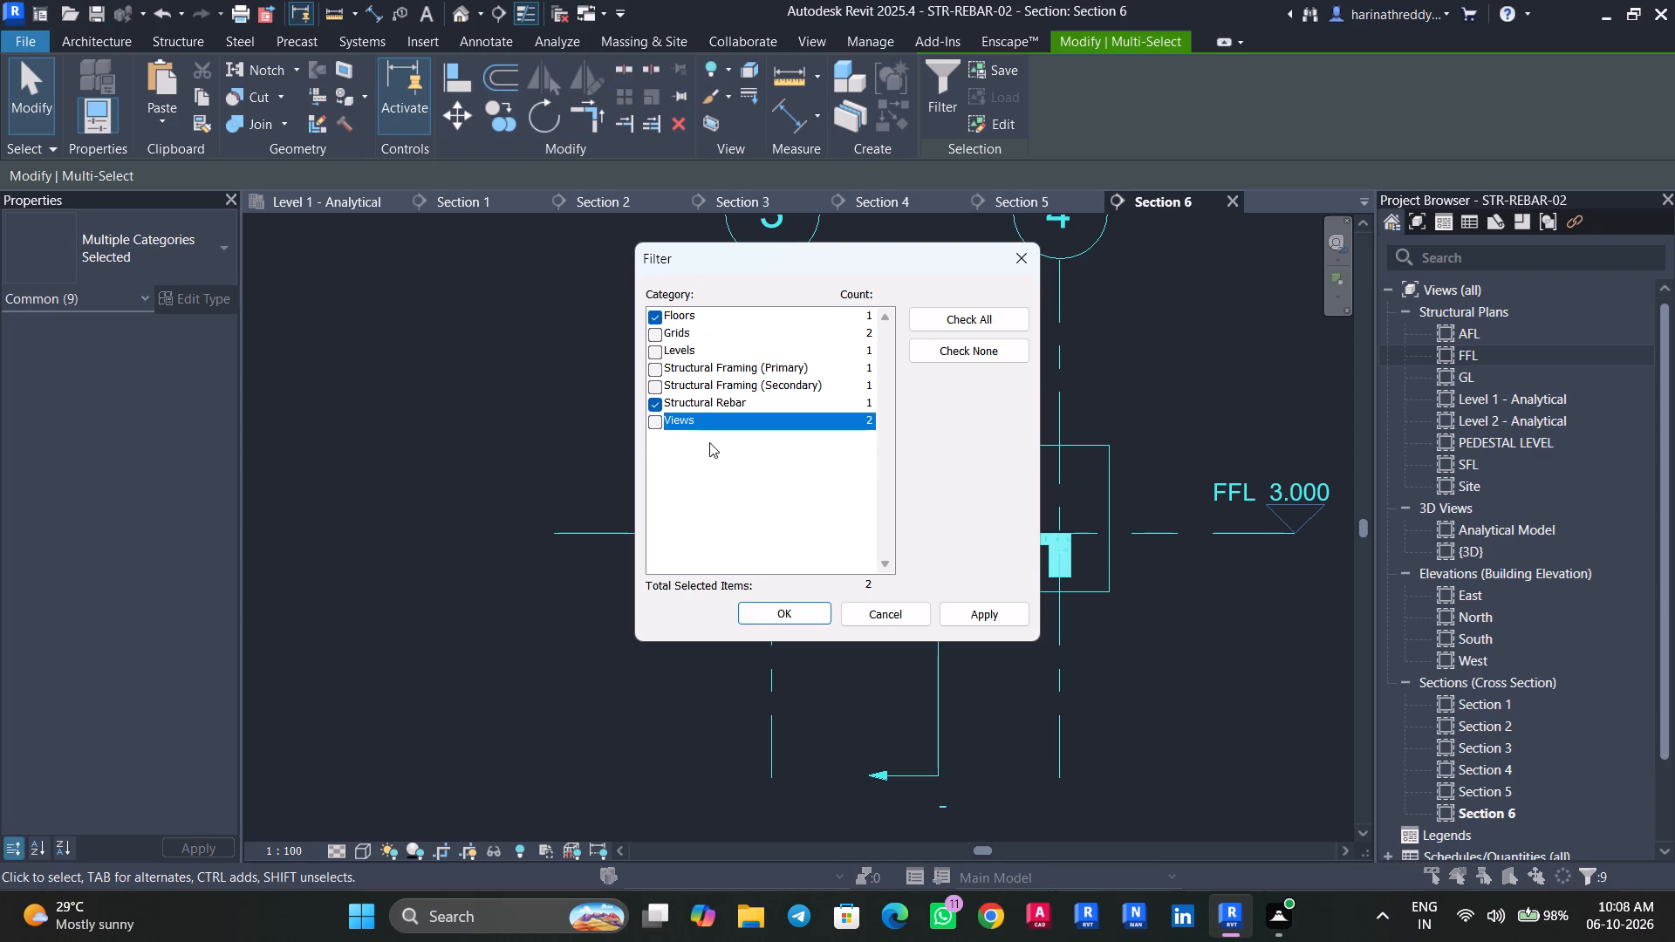
pyautogui.click(653, 403)
pyautogui.click(653, 317)
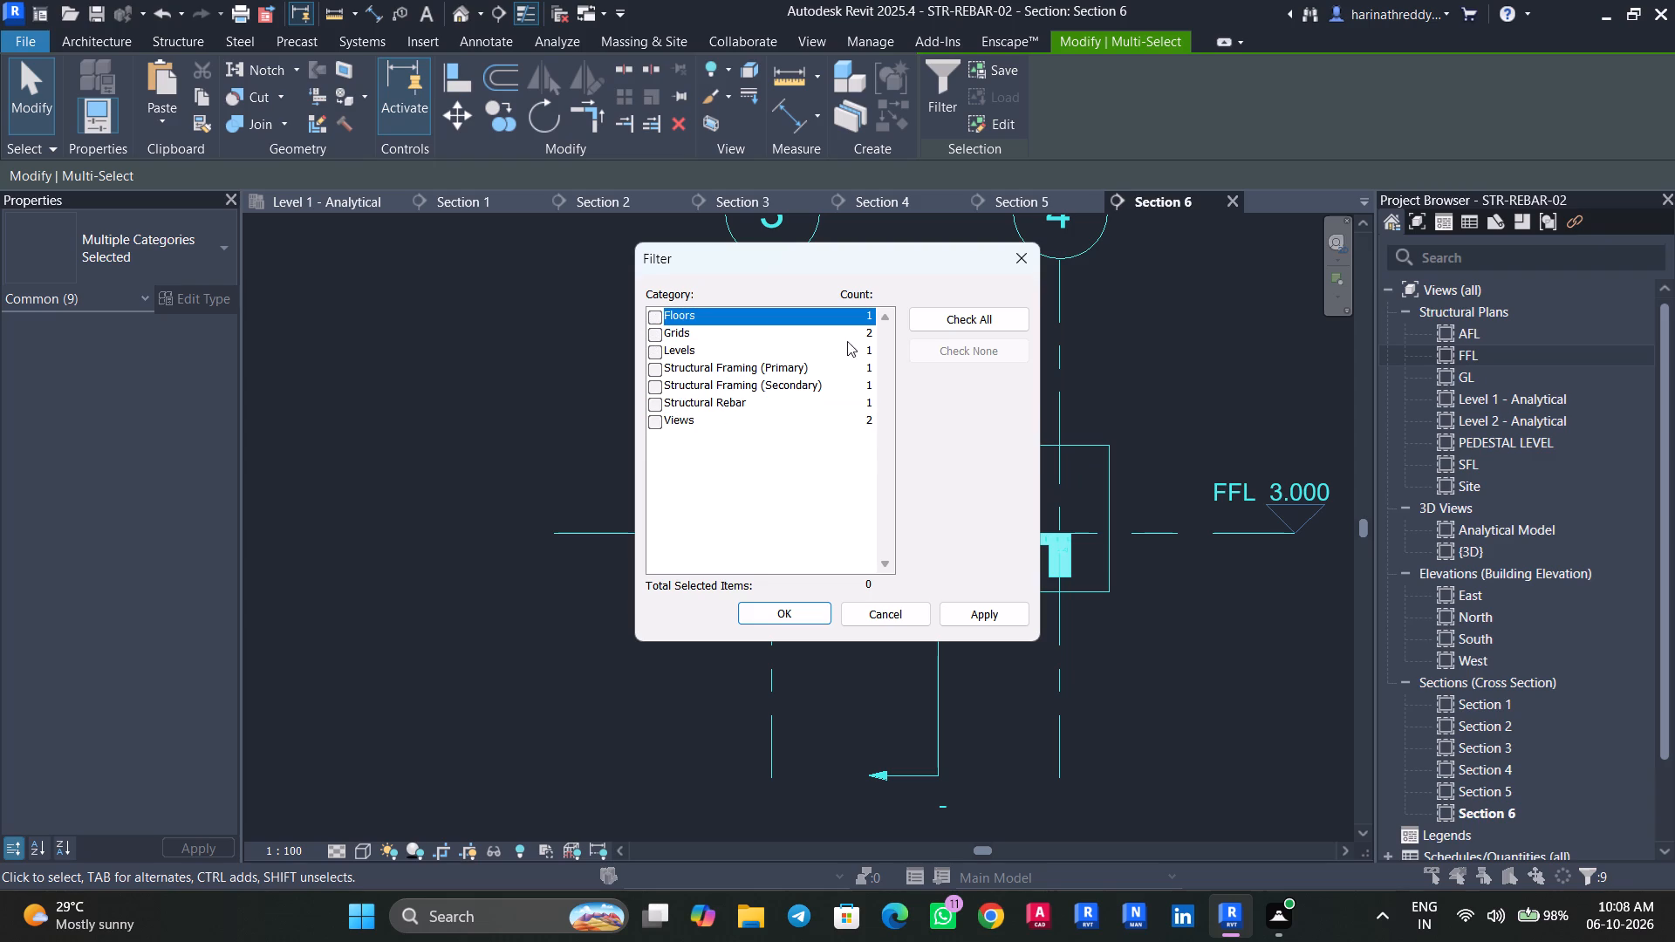
pyautogui.click(974, 331)
pyautogui.click(654, 318)
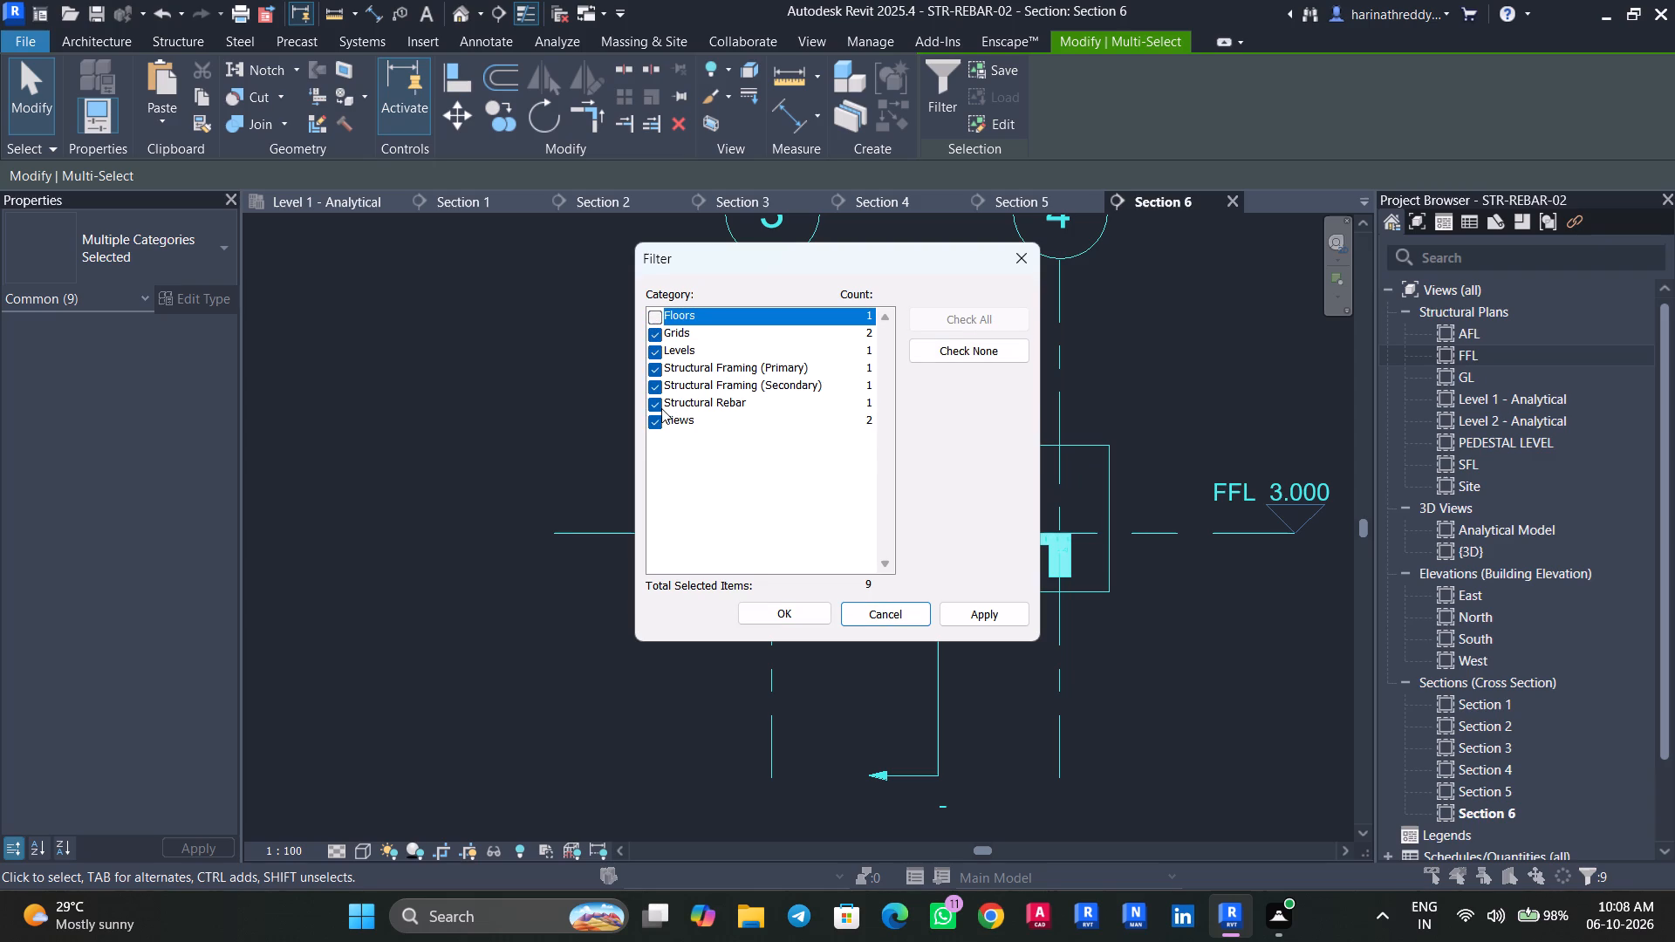
pyautogui.click(654, 402)
pyautogui.click(1001, 597)
pyautogui.click(990, 610)
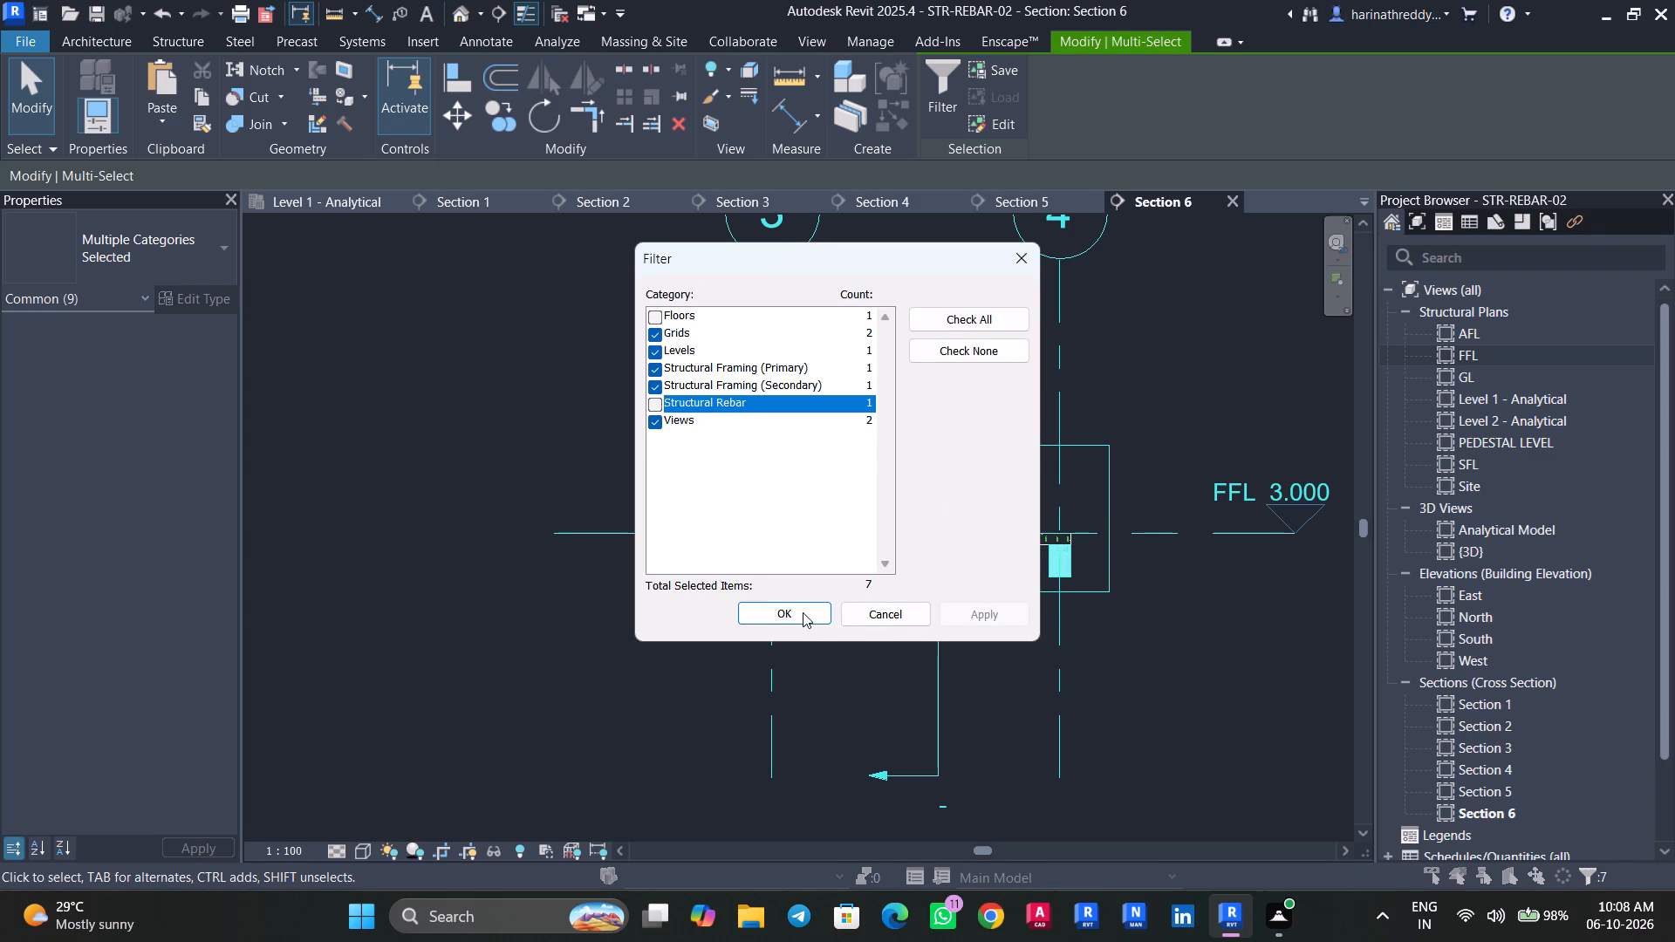
pyautogui.click(803, 612)
pyautogui.write('HH')
# Start a sketched H12 rebar with shape 00 hosted in the isolated 150MM SLAB.
pyautogui.scroll(6, 802, 540)
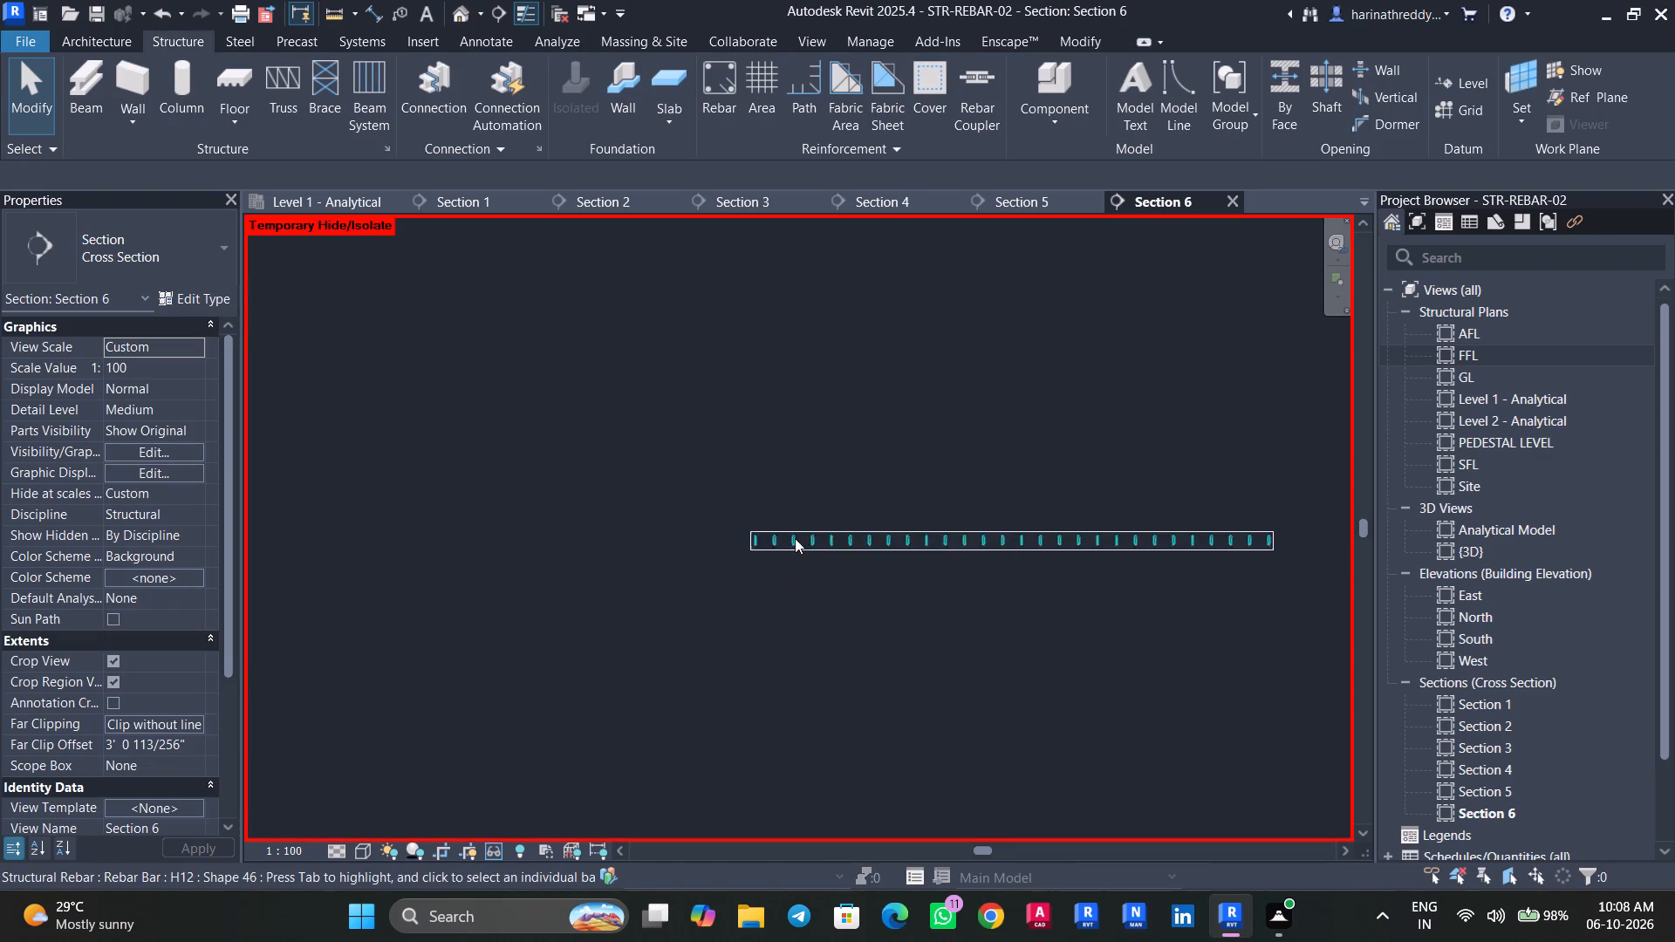
pyautogui.scroll(6, 795, 538)
pyautogui.click(798, 566)
pyautogui.moveTo(812, 582); pyautogui.dragTo(595, 604, button='middle')
pyautogui.scroll(1, 595, 604)
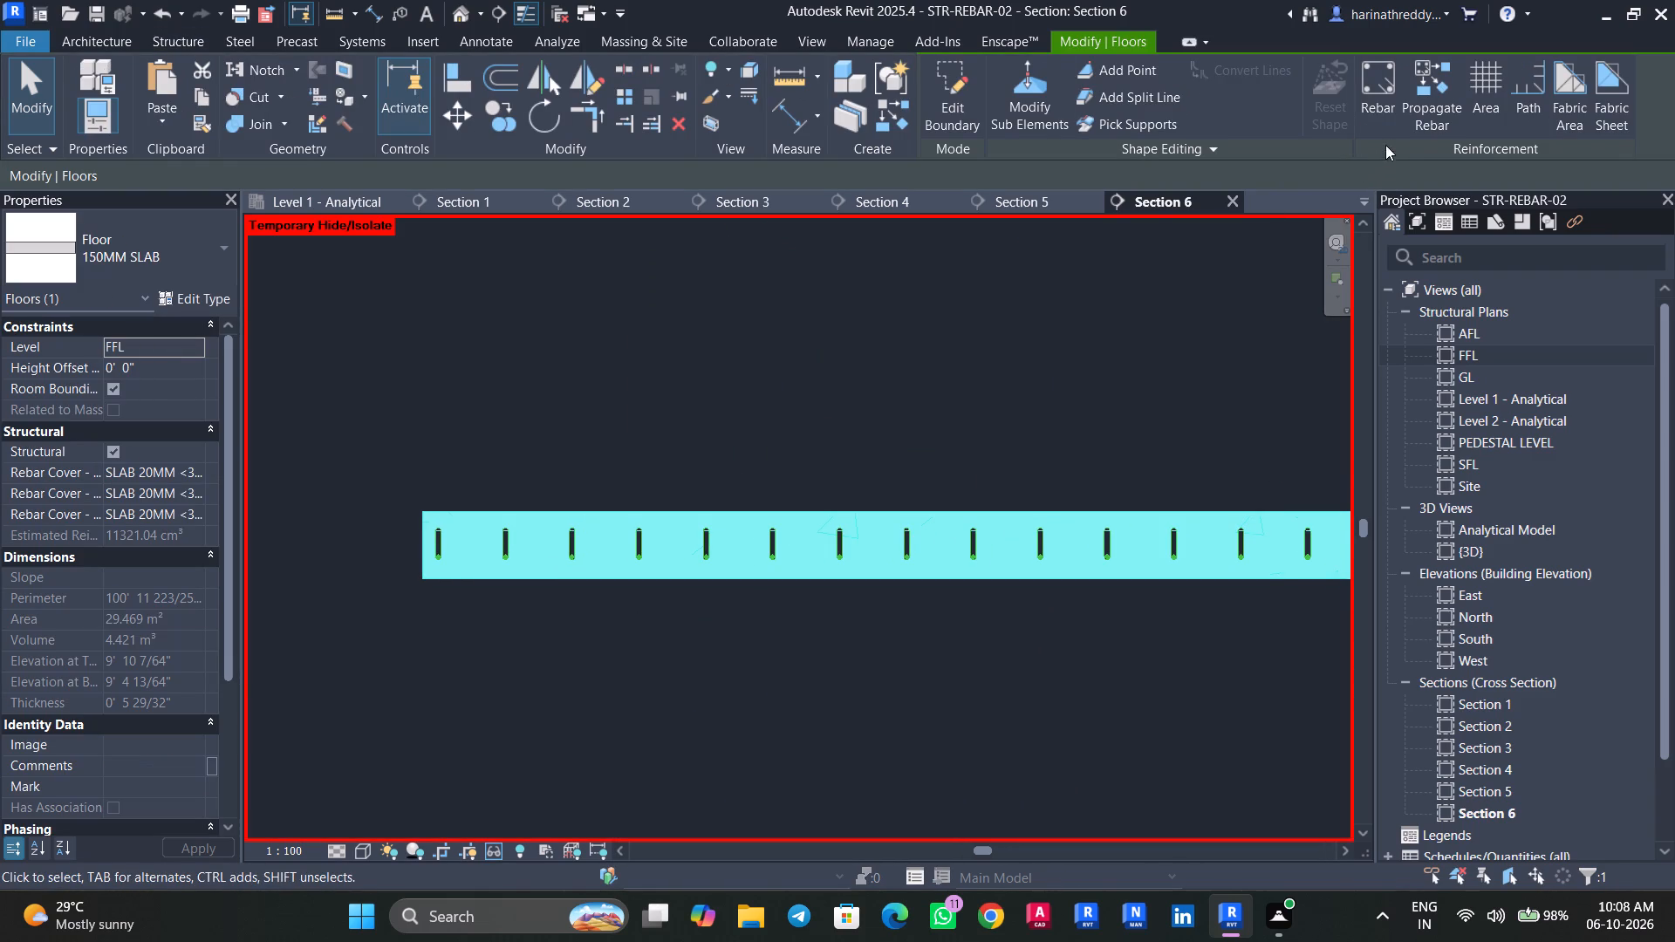
pyautogui.click(1391, 113)
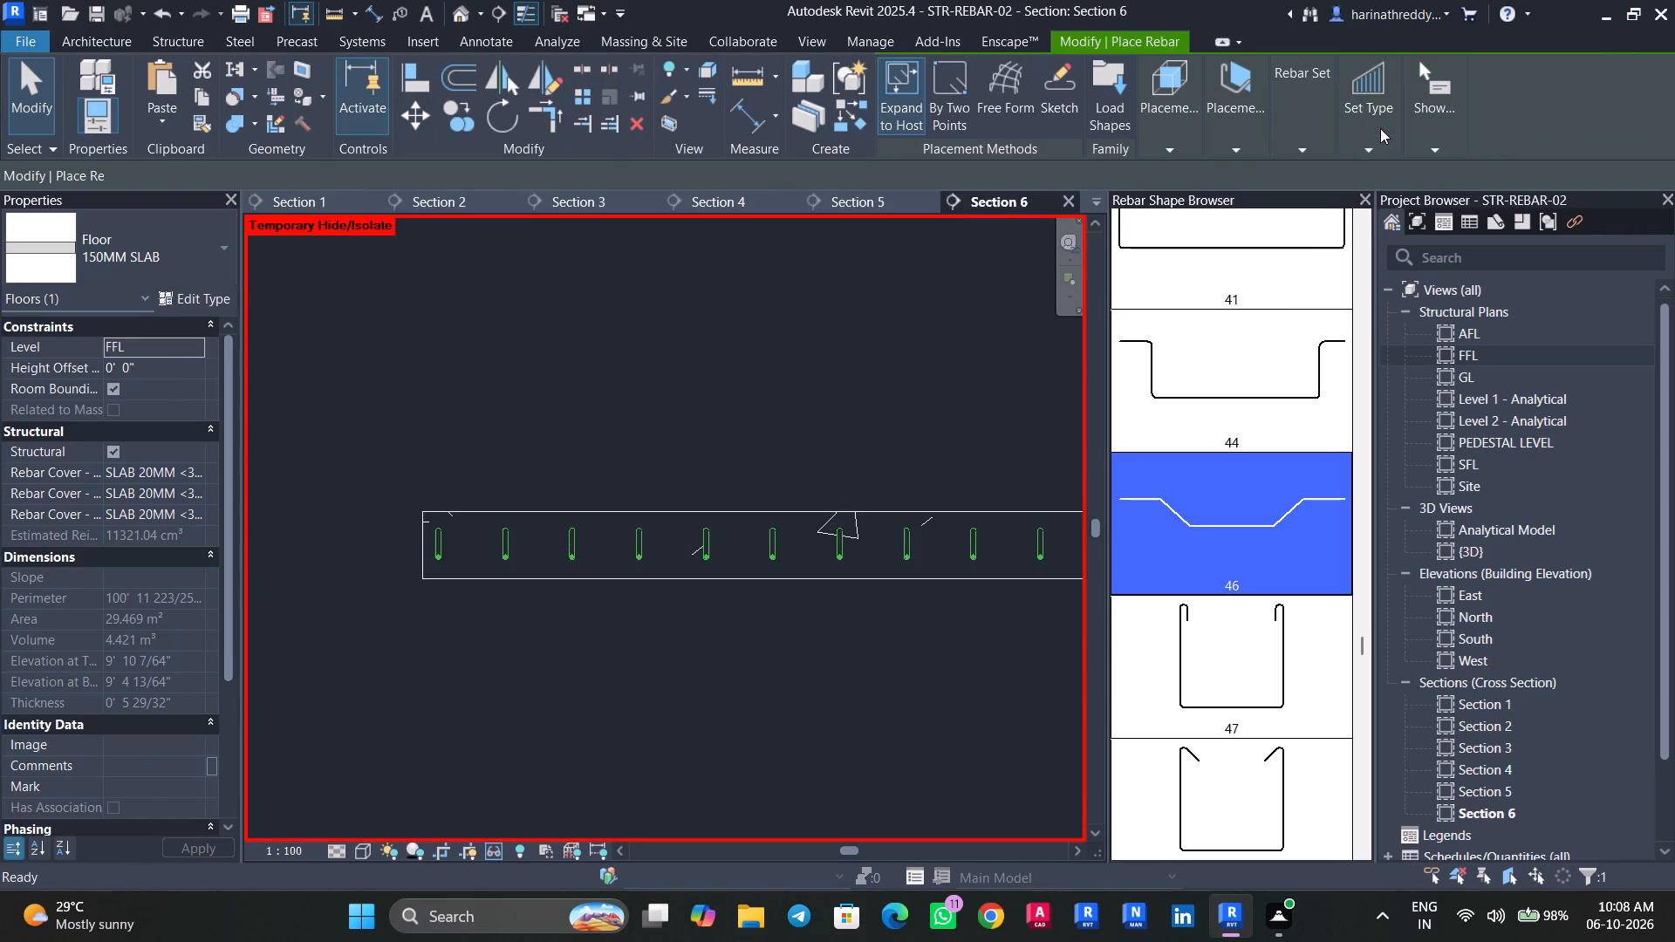
pyautogui.moveTo(1360, 644); pyautogui.dragTo(1374, 515)
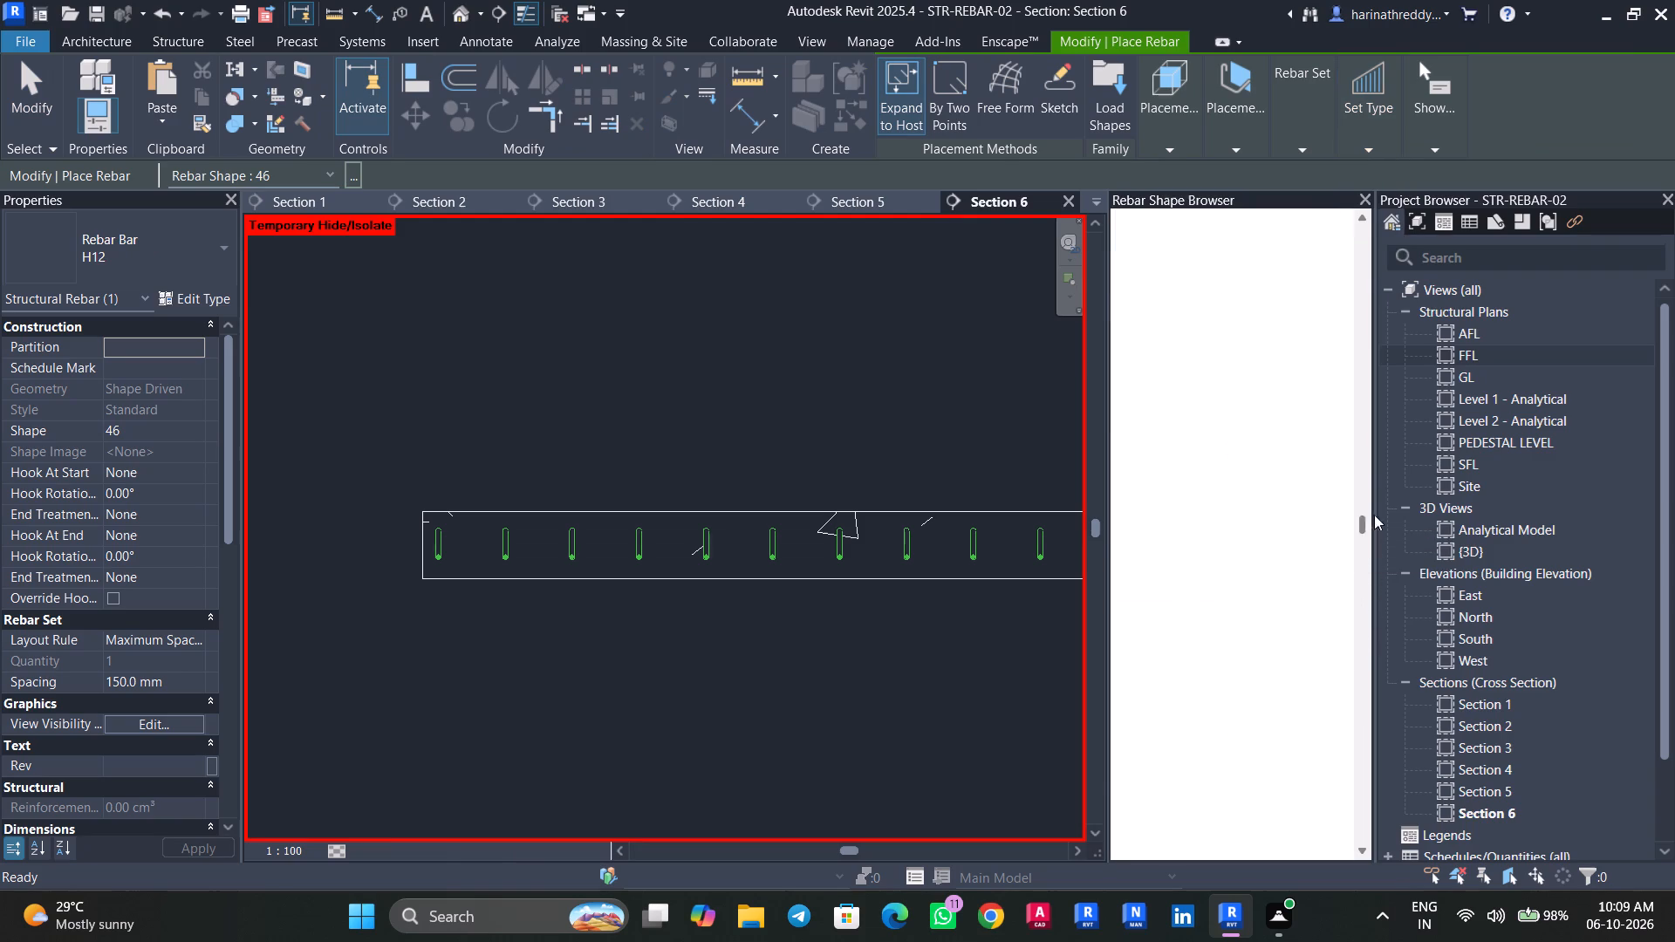
pyautogui.moveTo(1374, 515); pyautogui.dragTo(1373, 193)
pyautogui.click(1258, 297)
pyautogui.click(1045, 99)
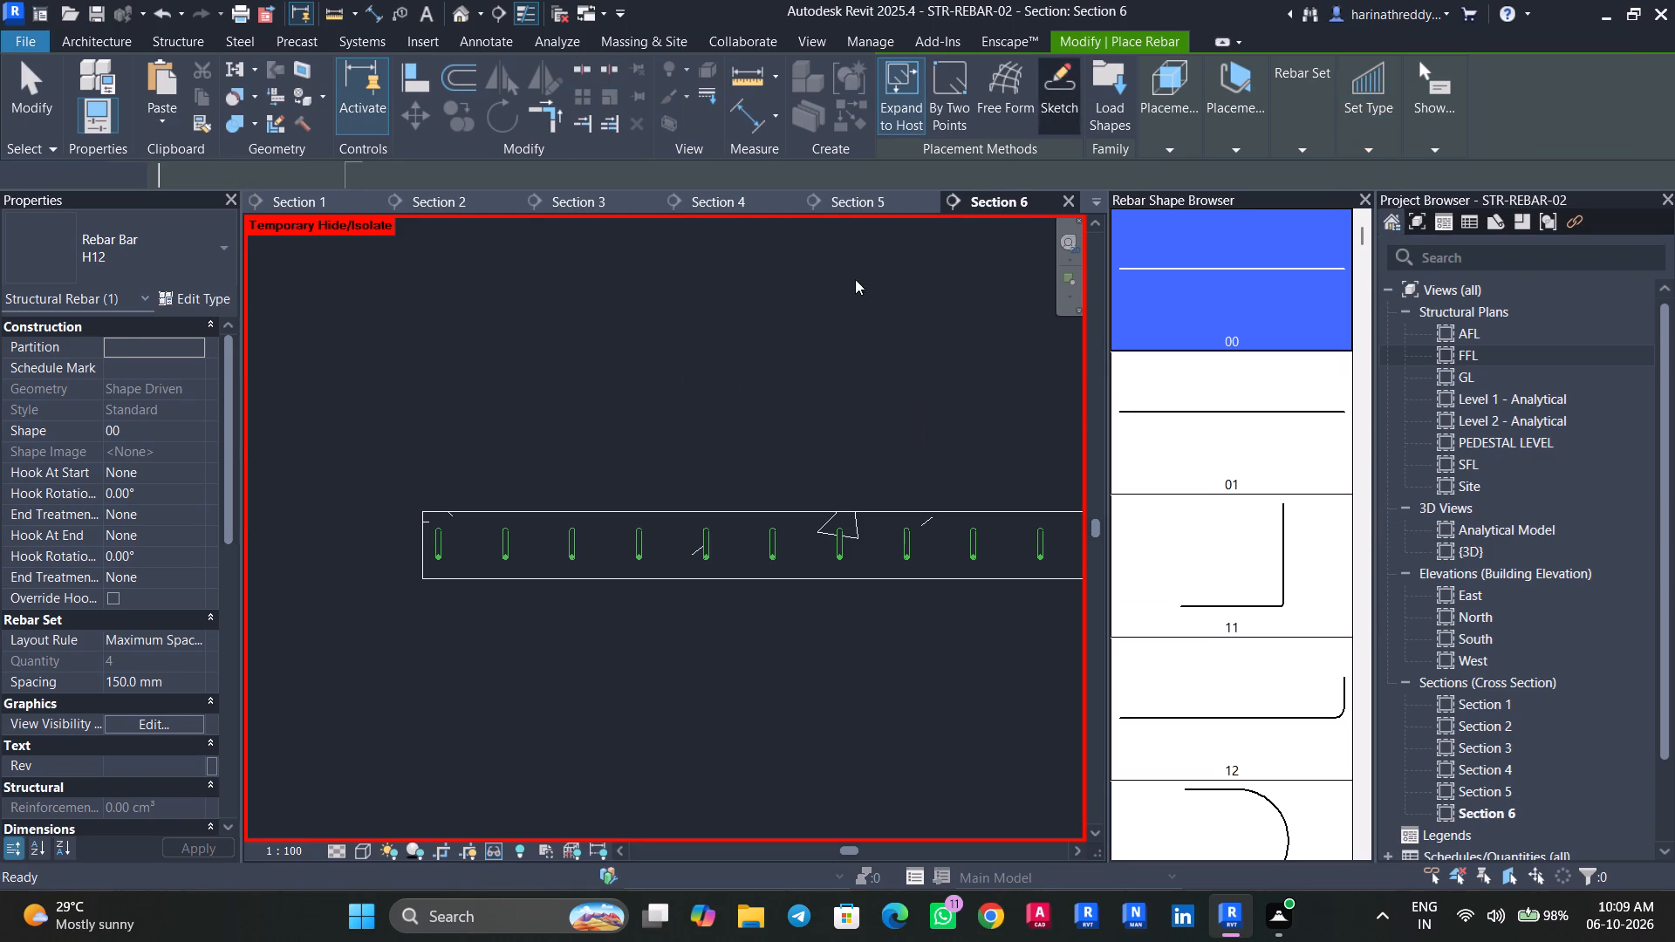
pyautogui.click(561, 515)
# Sketch the bar's upper horizontal segment 3' long, starting from the cover line at the slab's grid 3 end.
pyautogui.scroll(7, 430, 541)
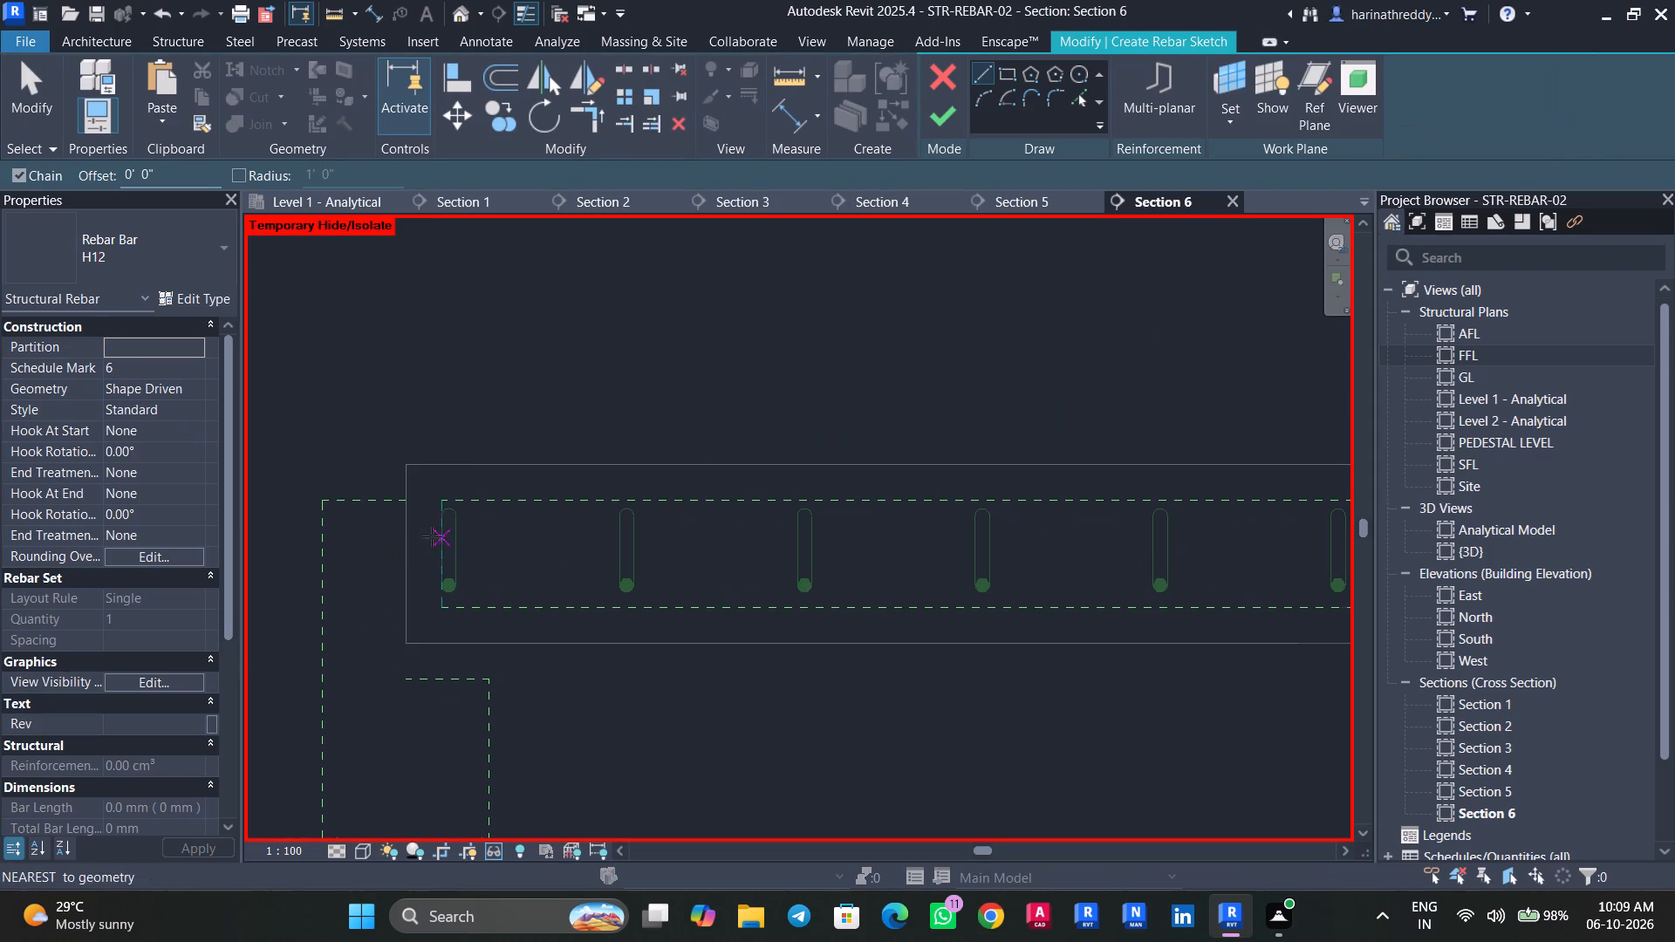
pyautogui.click(439, 522)
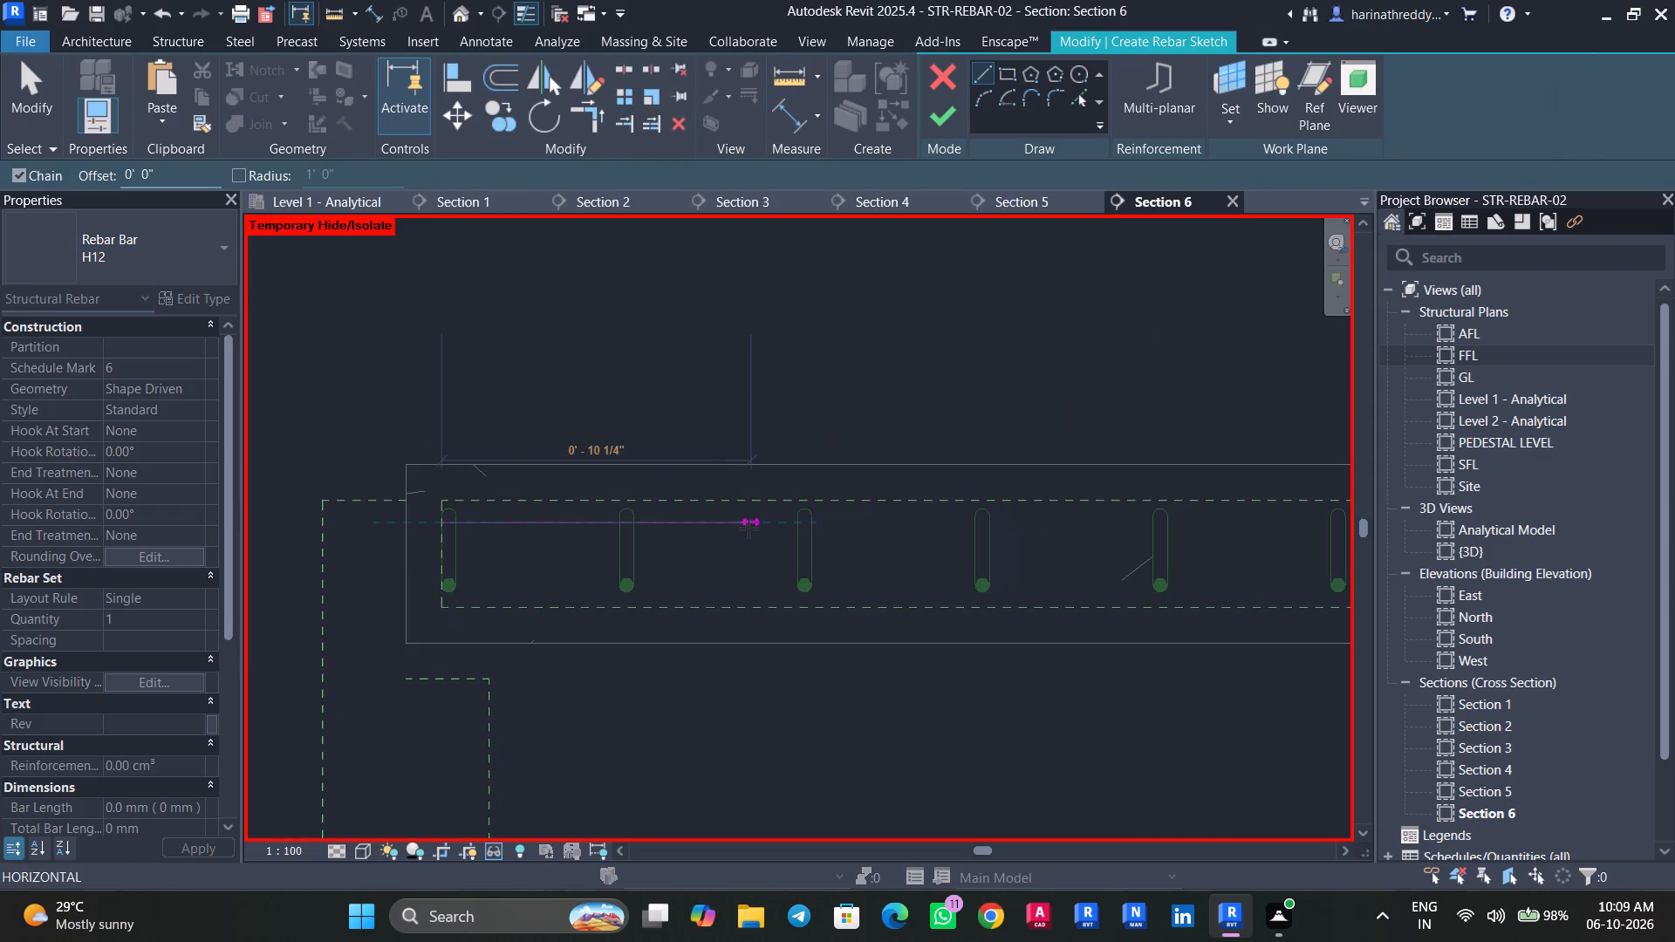
pyautogui.moveTo(749, 529); pyautogui.dragTo(450, 519, button='middle')
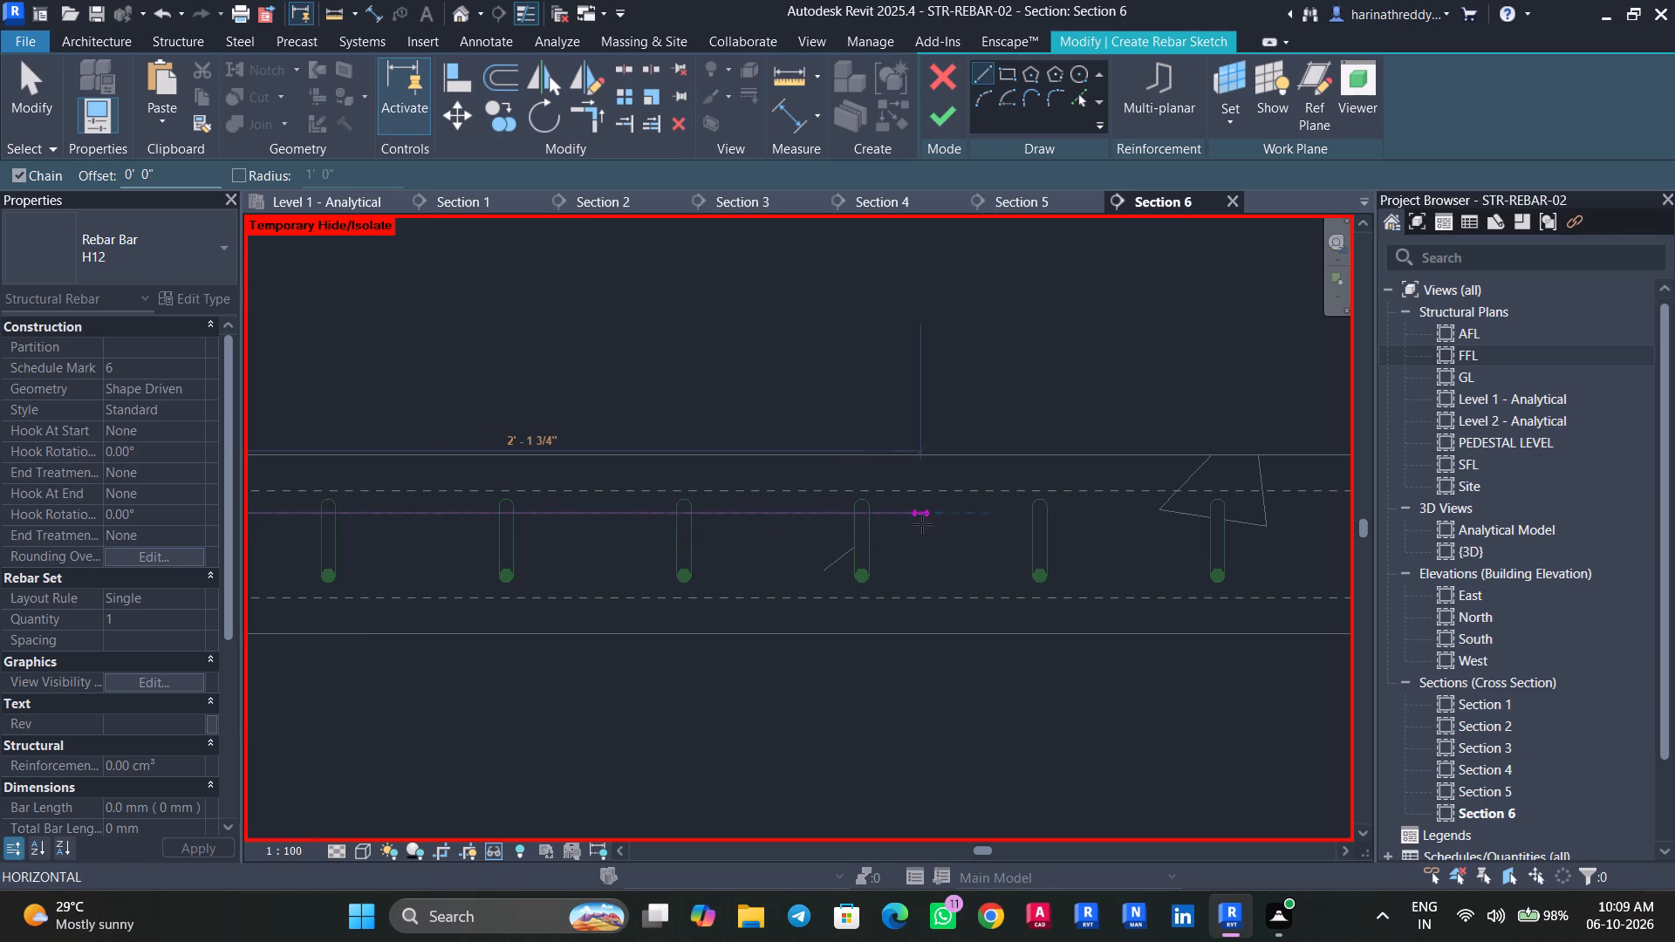
pyautogui.write("3'")
pyautogui.press('Return')
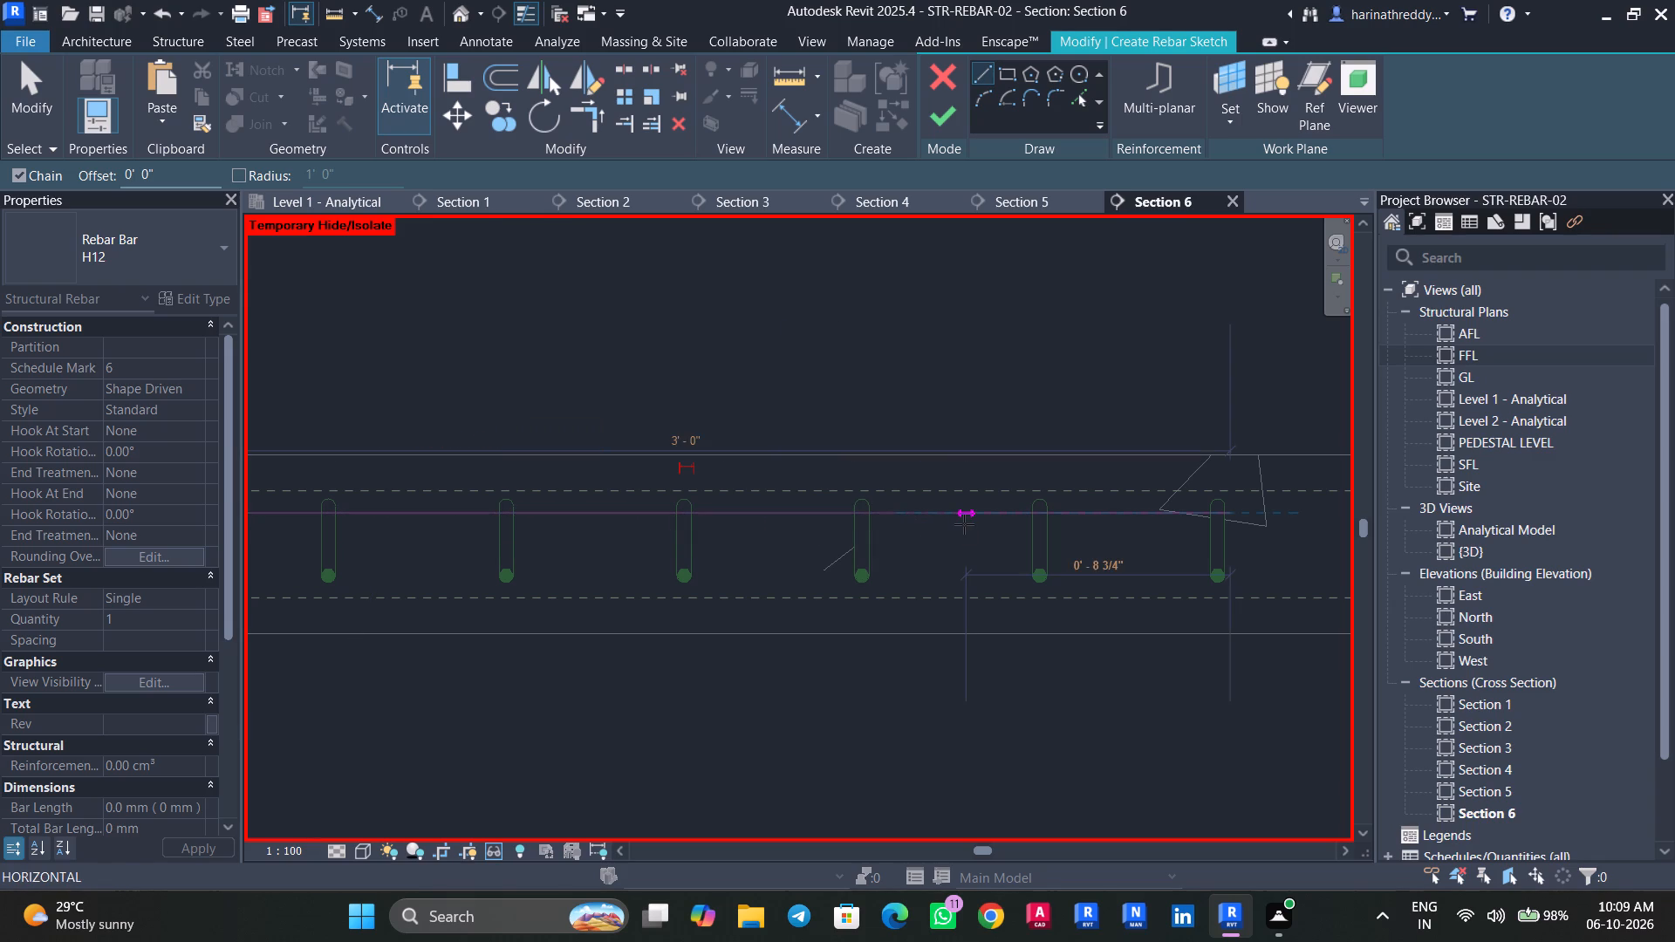
# Sketch a 45° downward crank from the end of the upper segment and stretch it to about 2 1/2" long.
pyautogui.moveTo(1256, 590); pyautogui.dragTo(972, 521, button='middle')
pyautogui.scroll(3, 1005, 515)
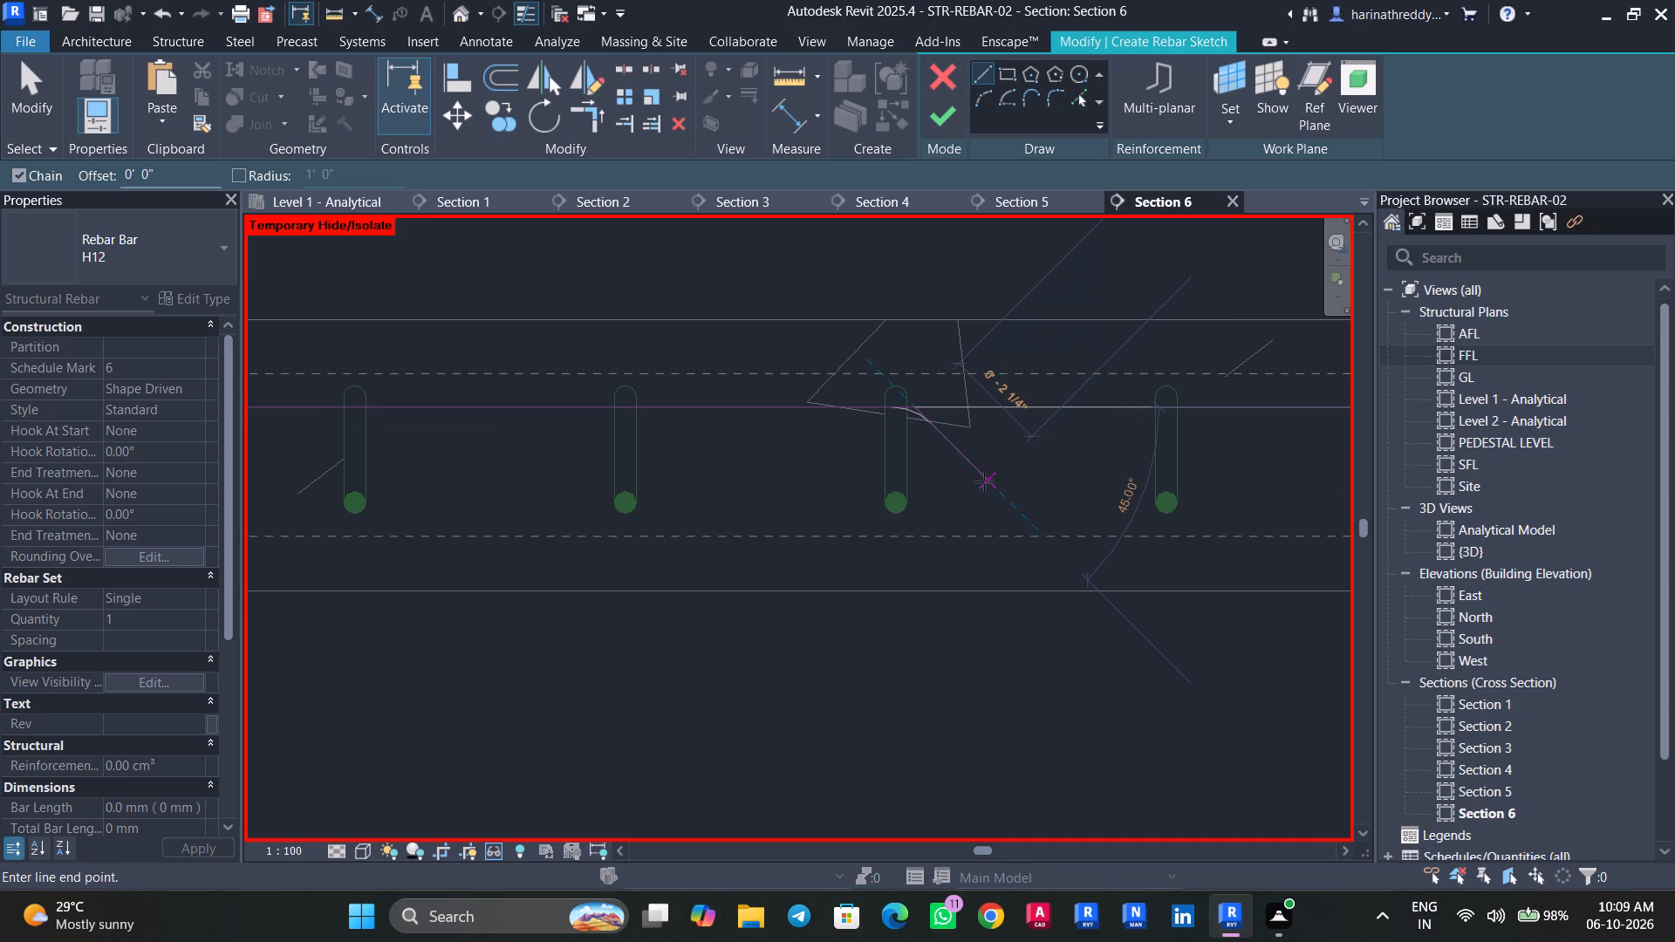
pyautogui.click(979, 475)
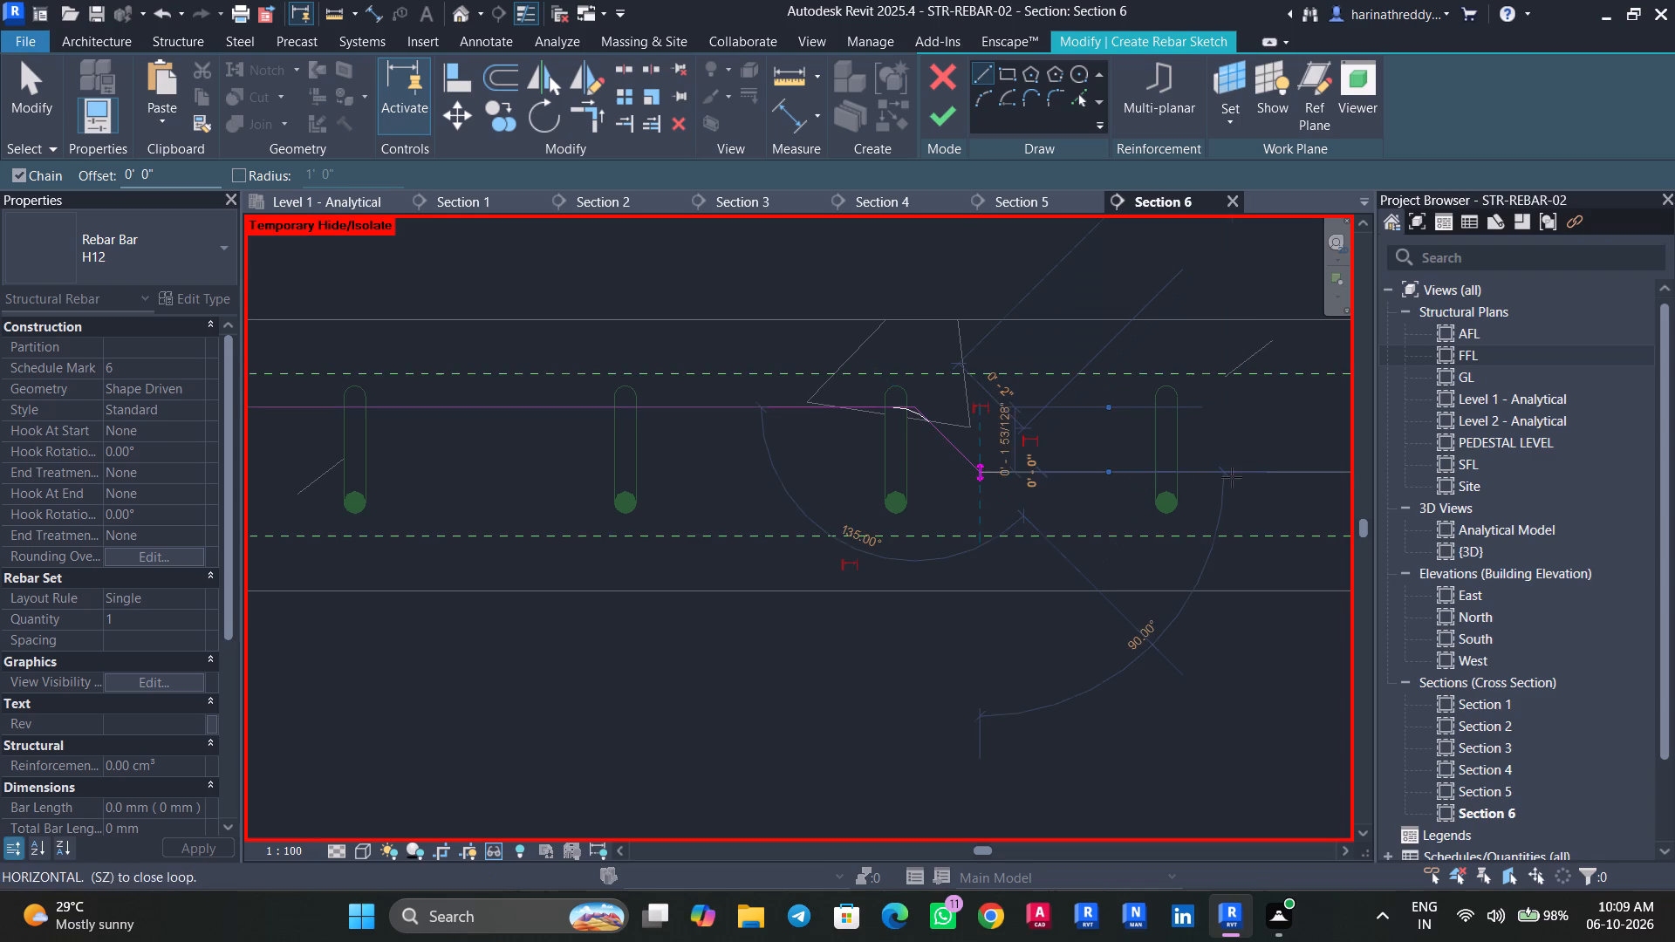
pyautogui.press('Escape')
pyautogui.click(977, 468)
pyautogui.press('Escape')
pyautogui.press('Escape')
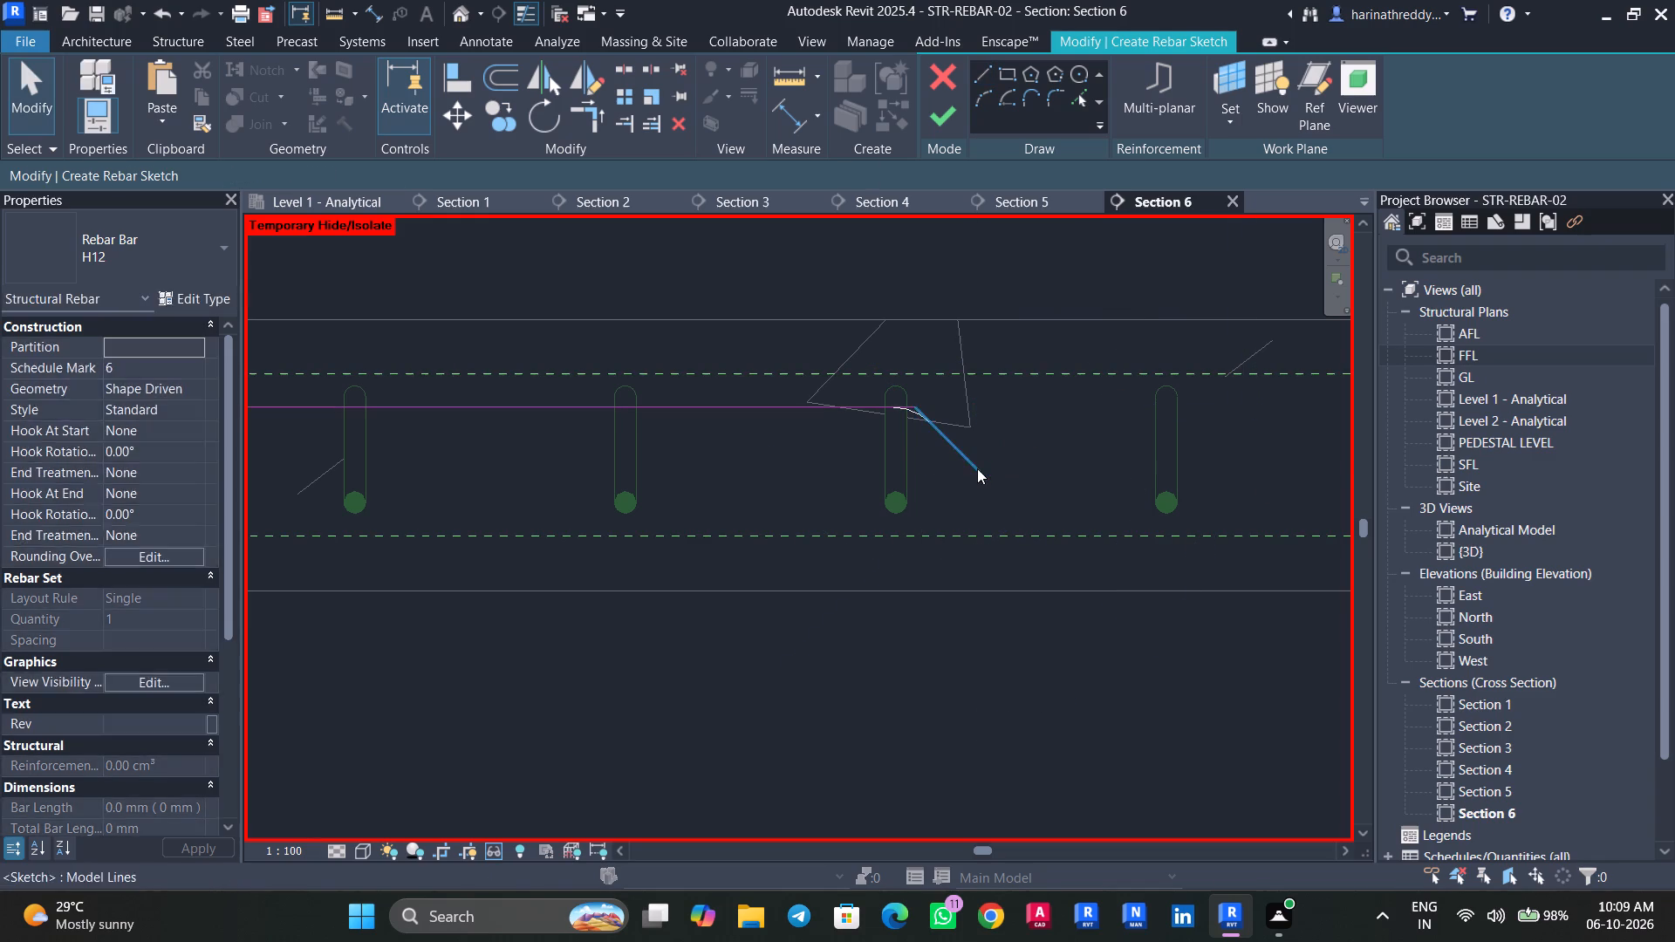
pyautogui.click(977, 468)
pyautogui.scroll(5, 977, 468)
pyautogui.moveTo(985, 474); pyautogui.dragTo(1020, 504)
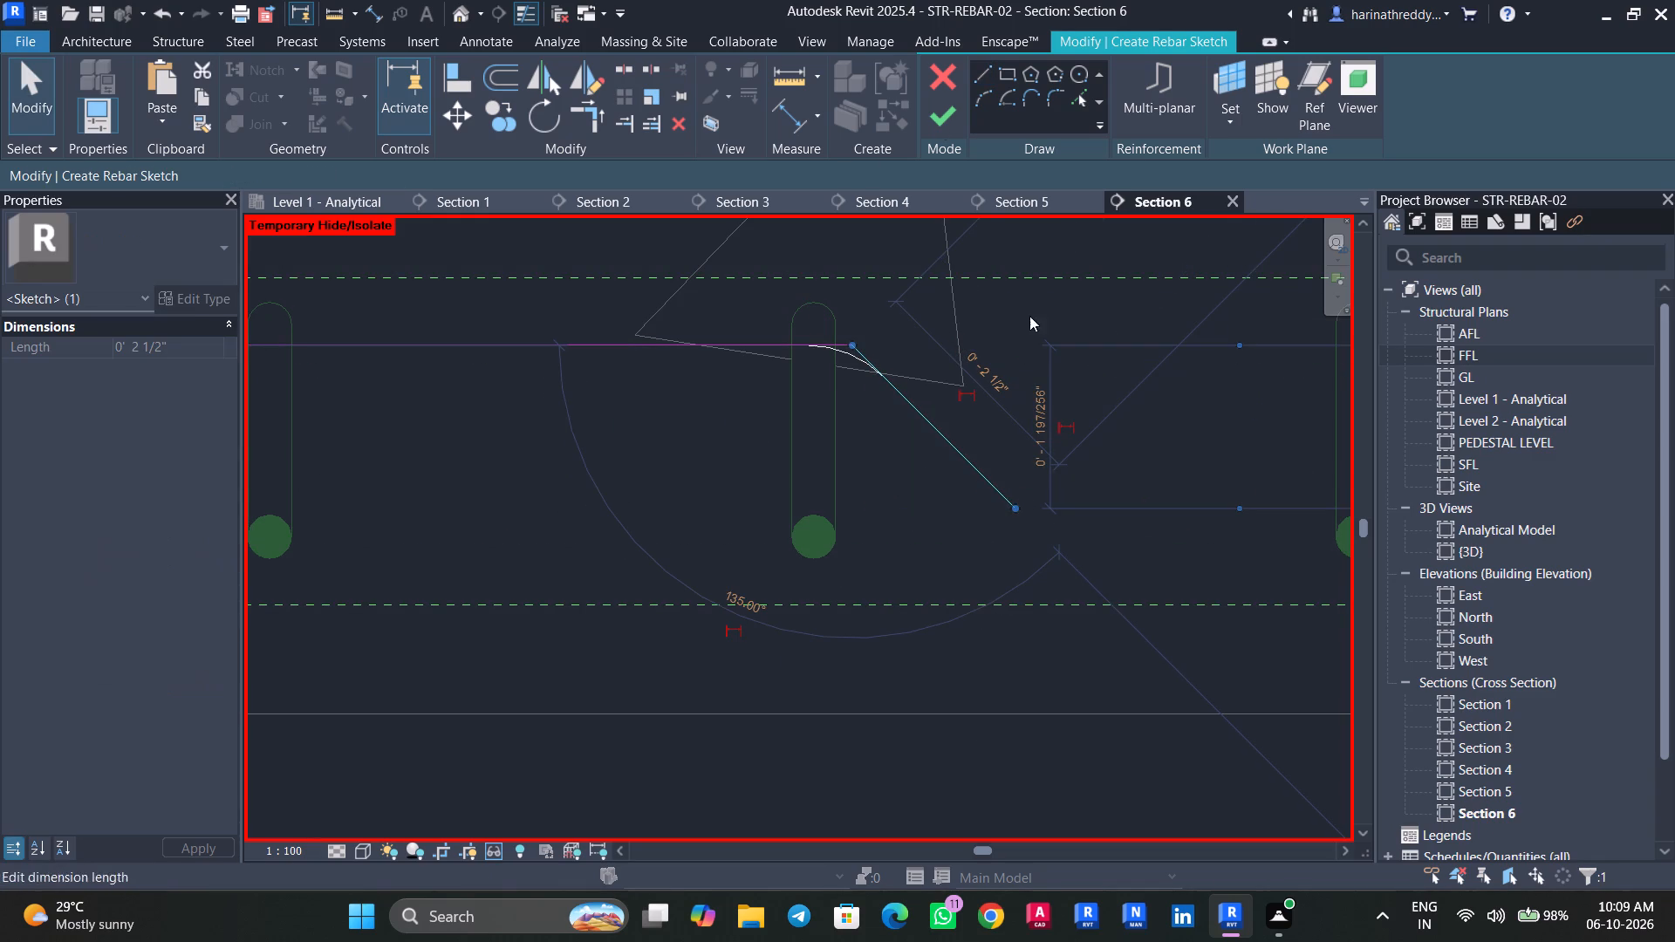
# Sketch the bar's lower horizontal segment from the downward crank's end, about 6' 6 3/4" long, towards the slab's opposite end.
pyautogui.click(976, 78)
pyautogui.click(1015, 502)
pyautogui.moveTo(1218, 507); pyautogui.dragTo(1054, 492, button='middle')
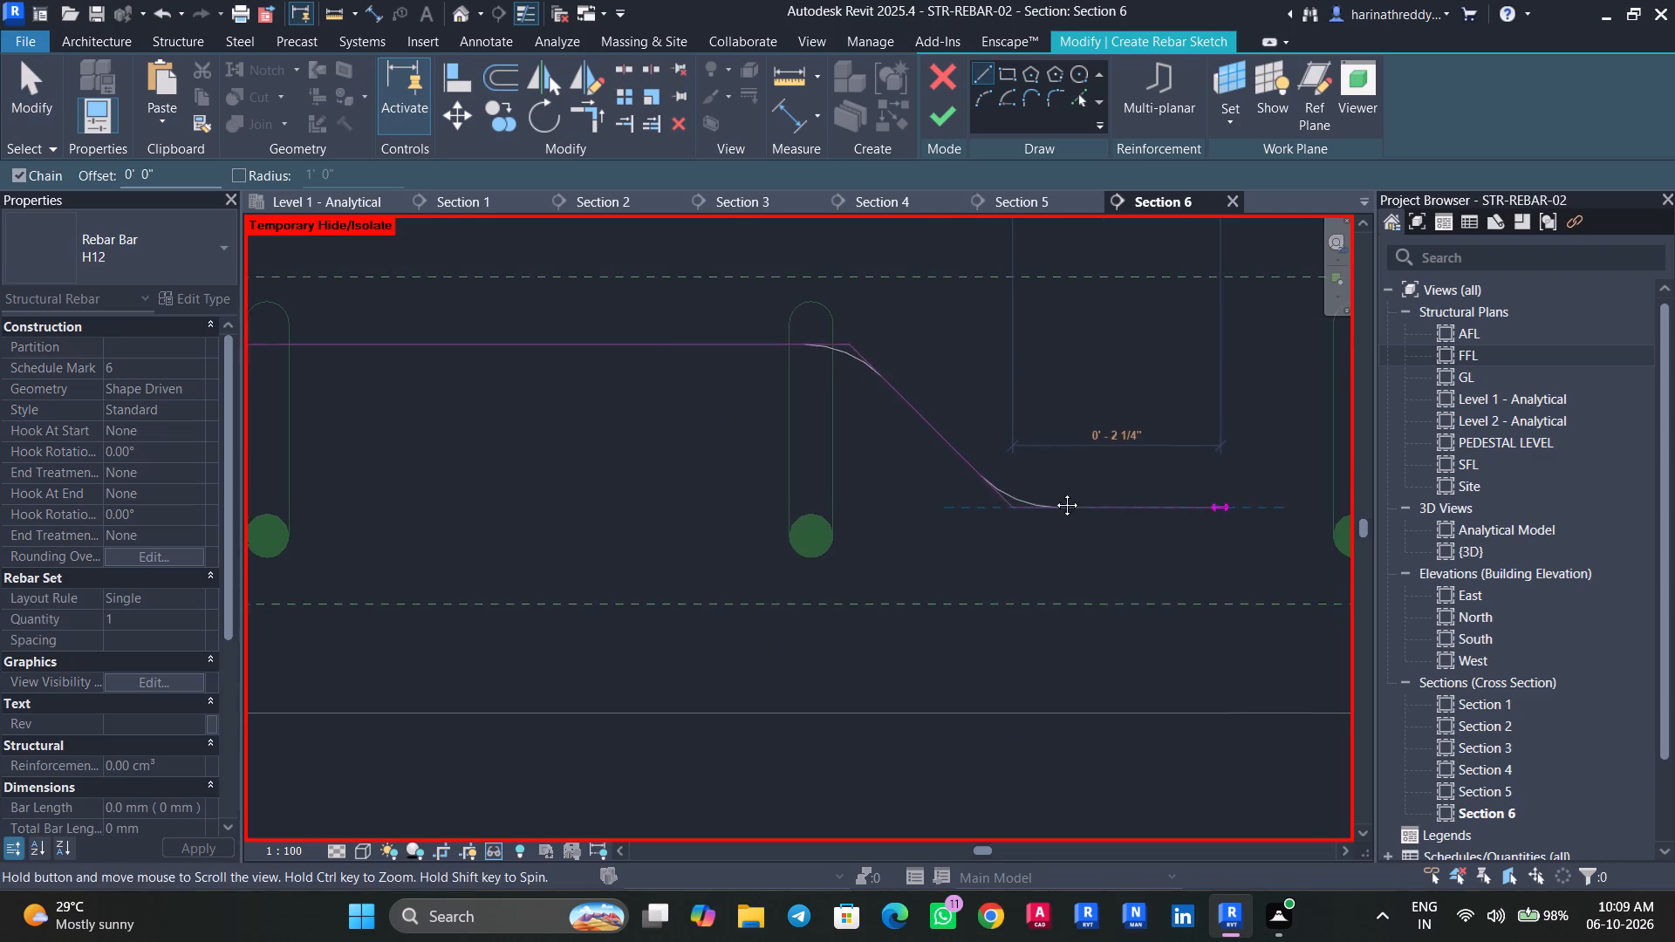
pyautogui.moveTo(1054, 492); pyautogui.dragTo(854, 491, button='middle')
pyautogui.scroll(-5, 1121, 496)
pyautogui.moveTo(1121, 496); pyautogui.dragTo(723, 495, button='middle')
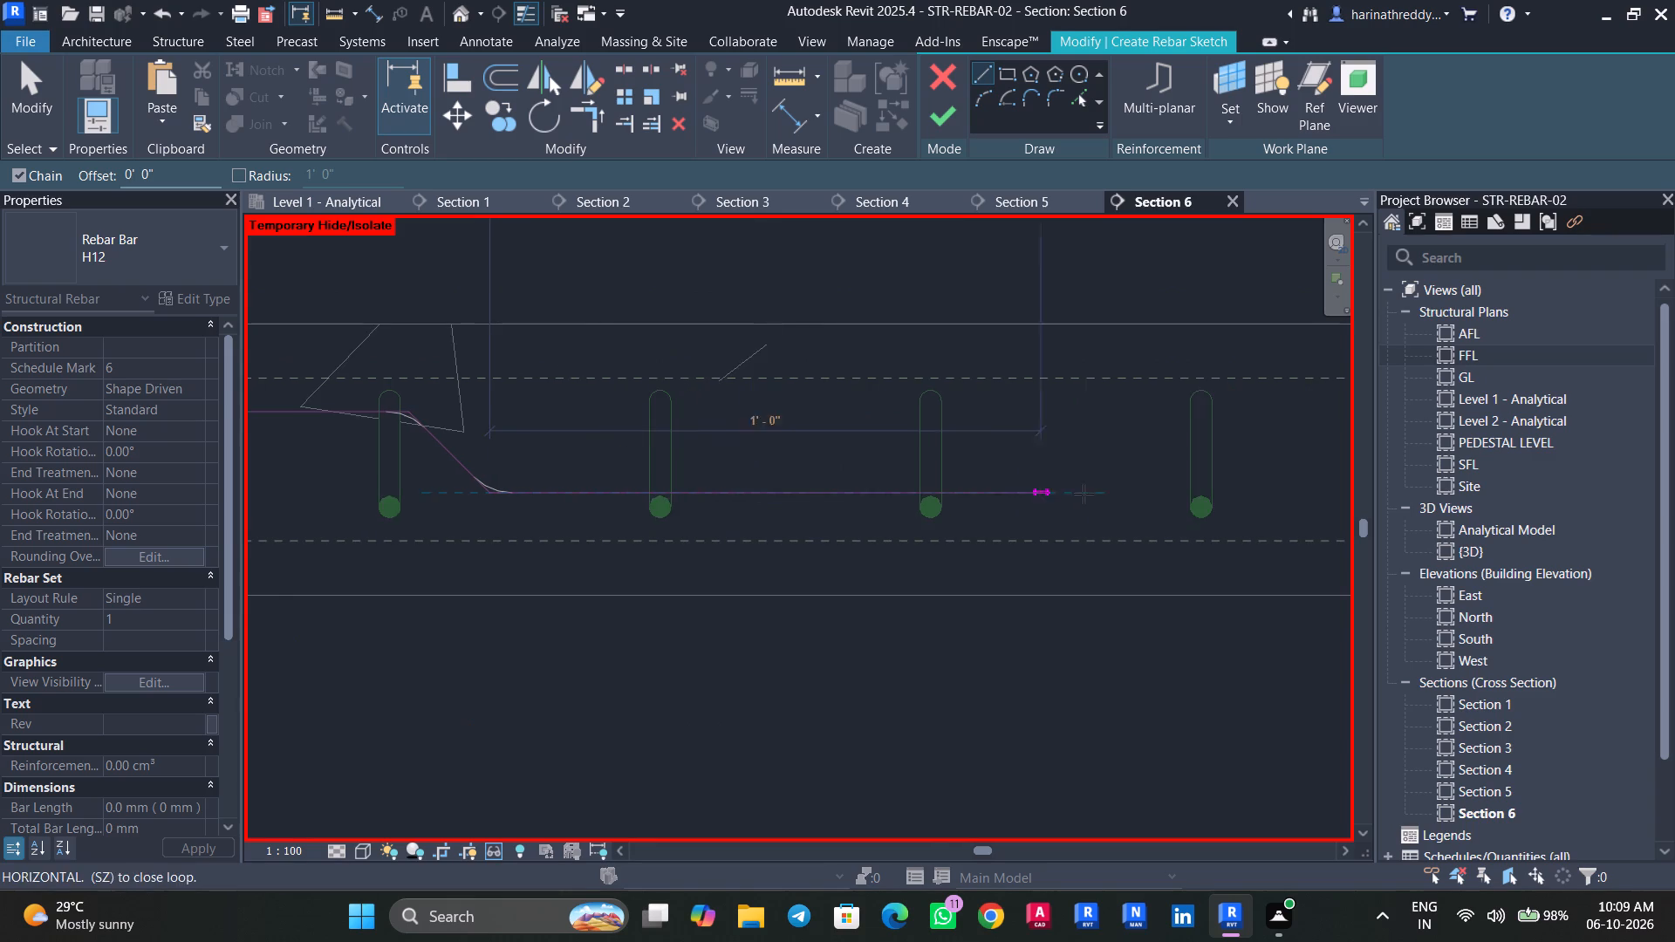
pyautogui.moveTo(1092, 494); pyautogui.dragTo(571, 494, button='middle')
pyautogui.moveTo(1035, 500); pyautogui.dragTo(577, 495, button='middle')
pyautogui.moveTo(1006, 495); pyautogui.dragTo(602, 494, button='middle')
pyautogui.moveTo(950, 501); pyautogui.dragTo(649, 501, button='middle')
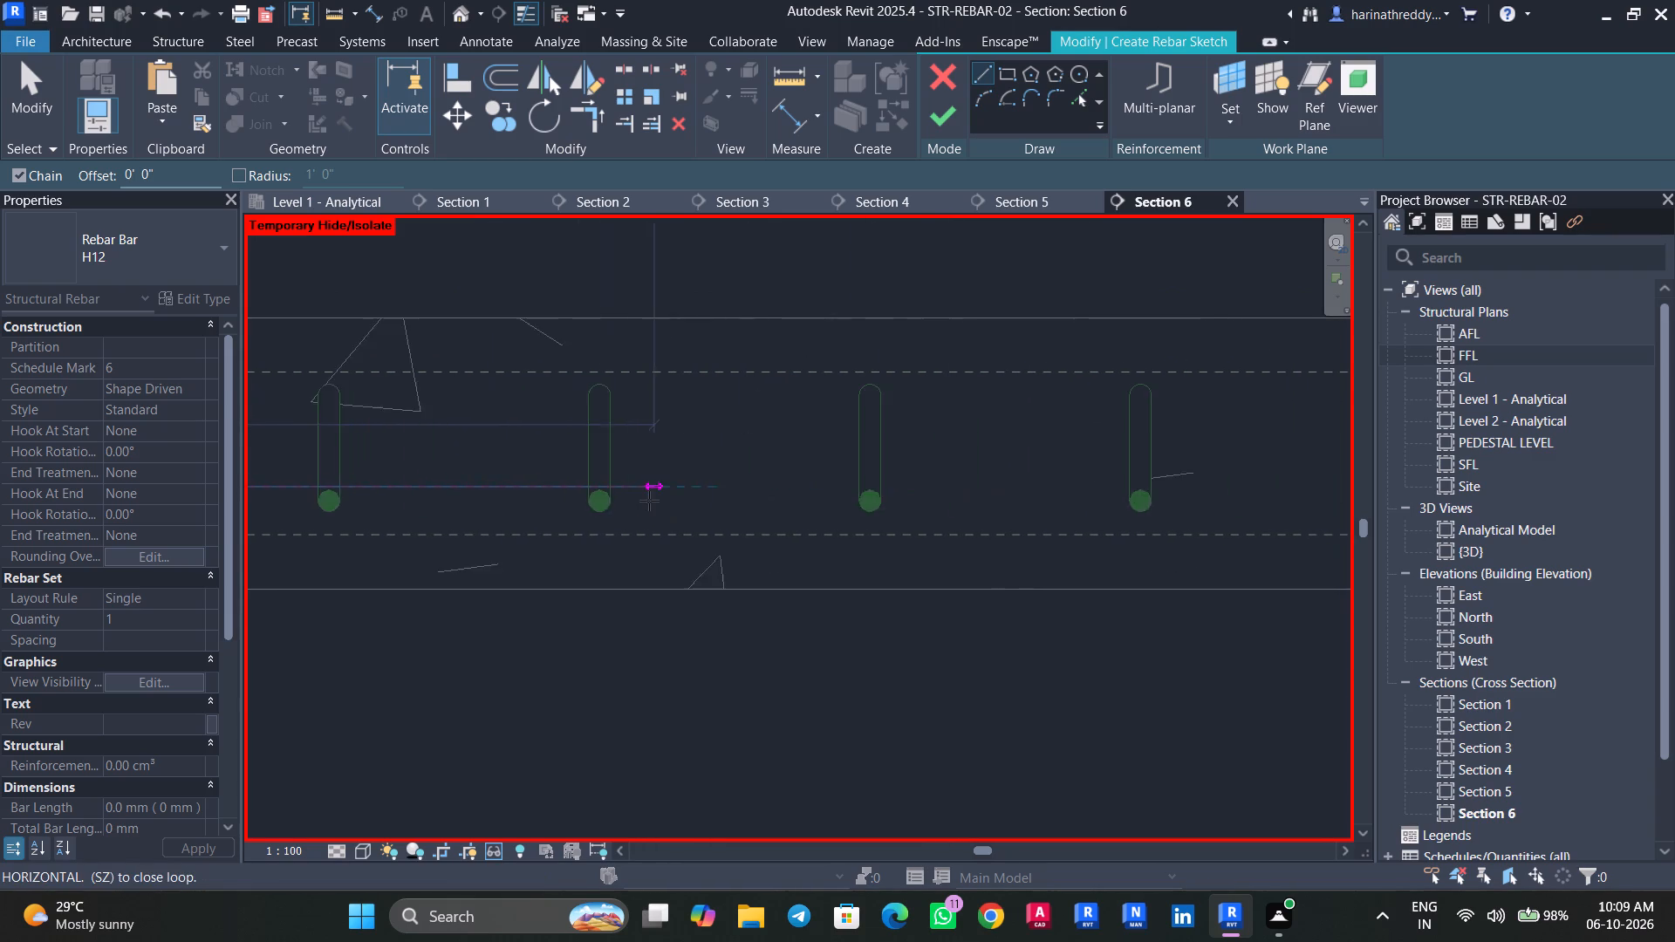
pyautogui.scroll(-15, 649, 501)
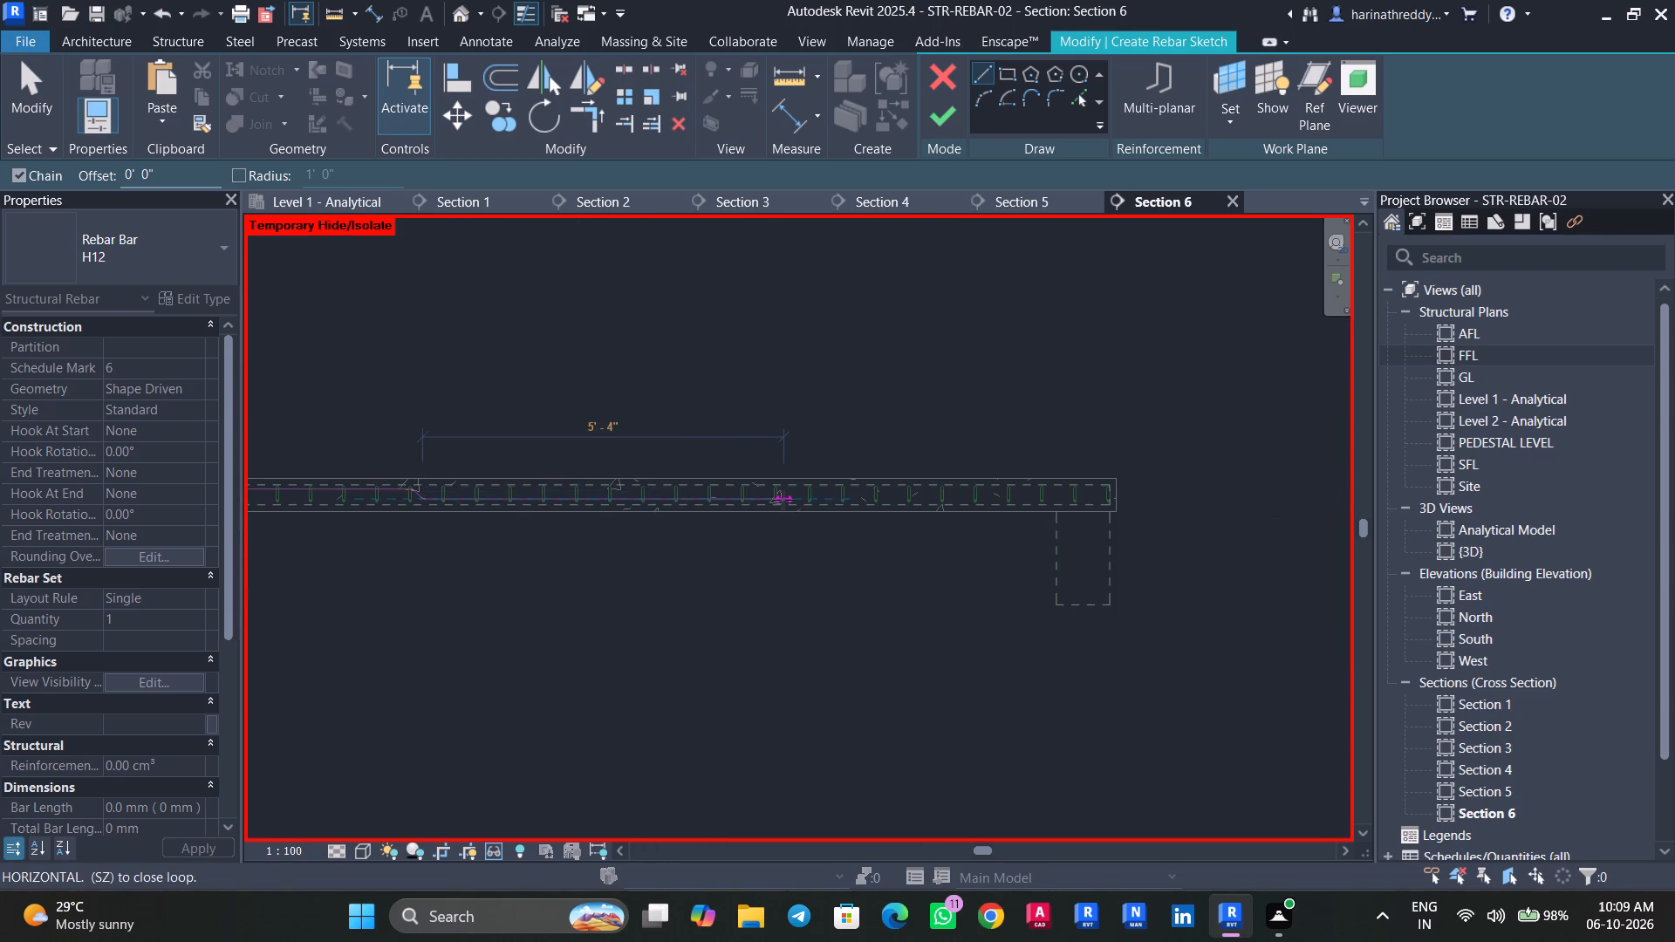
pyautogui.scroll(4, 783, 500)
pyautogui.scroll(5, 915, 500)
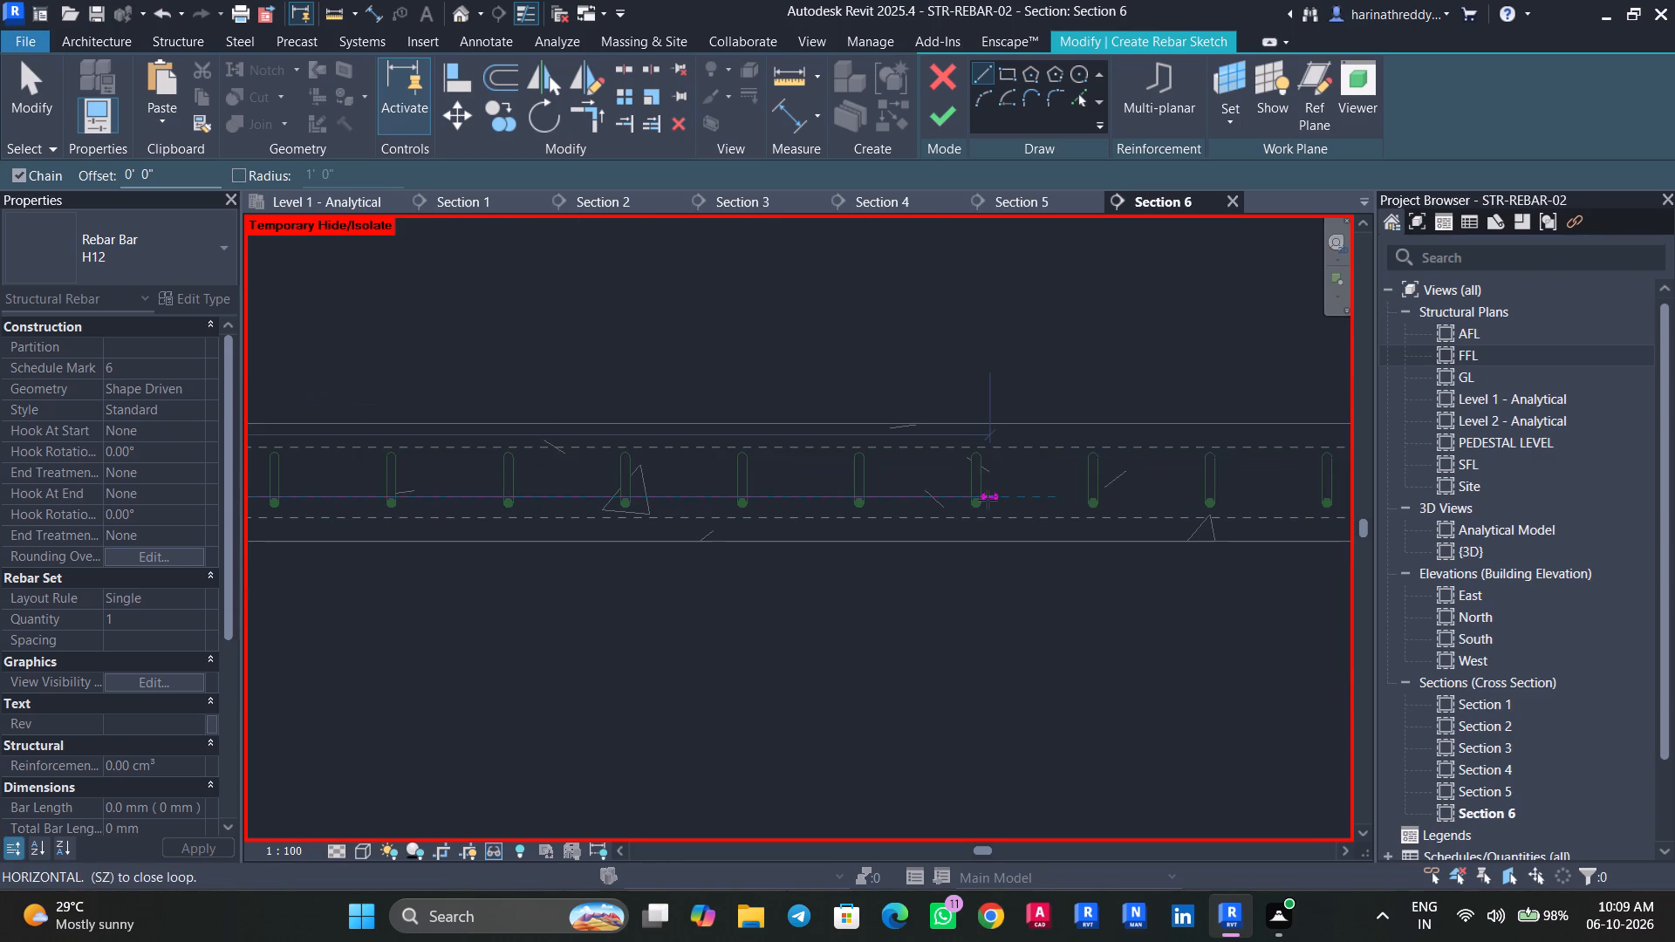
pyautogui.click(943, 497)
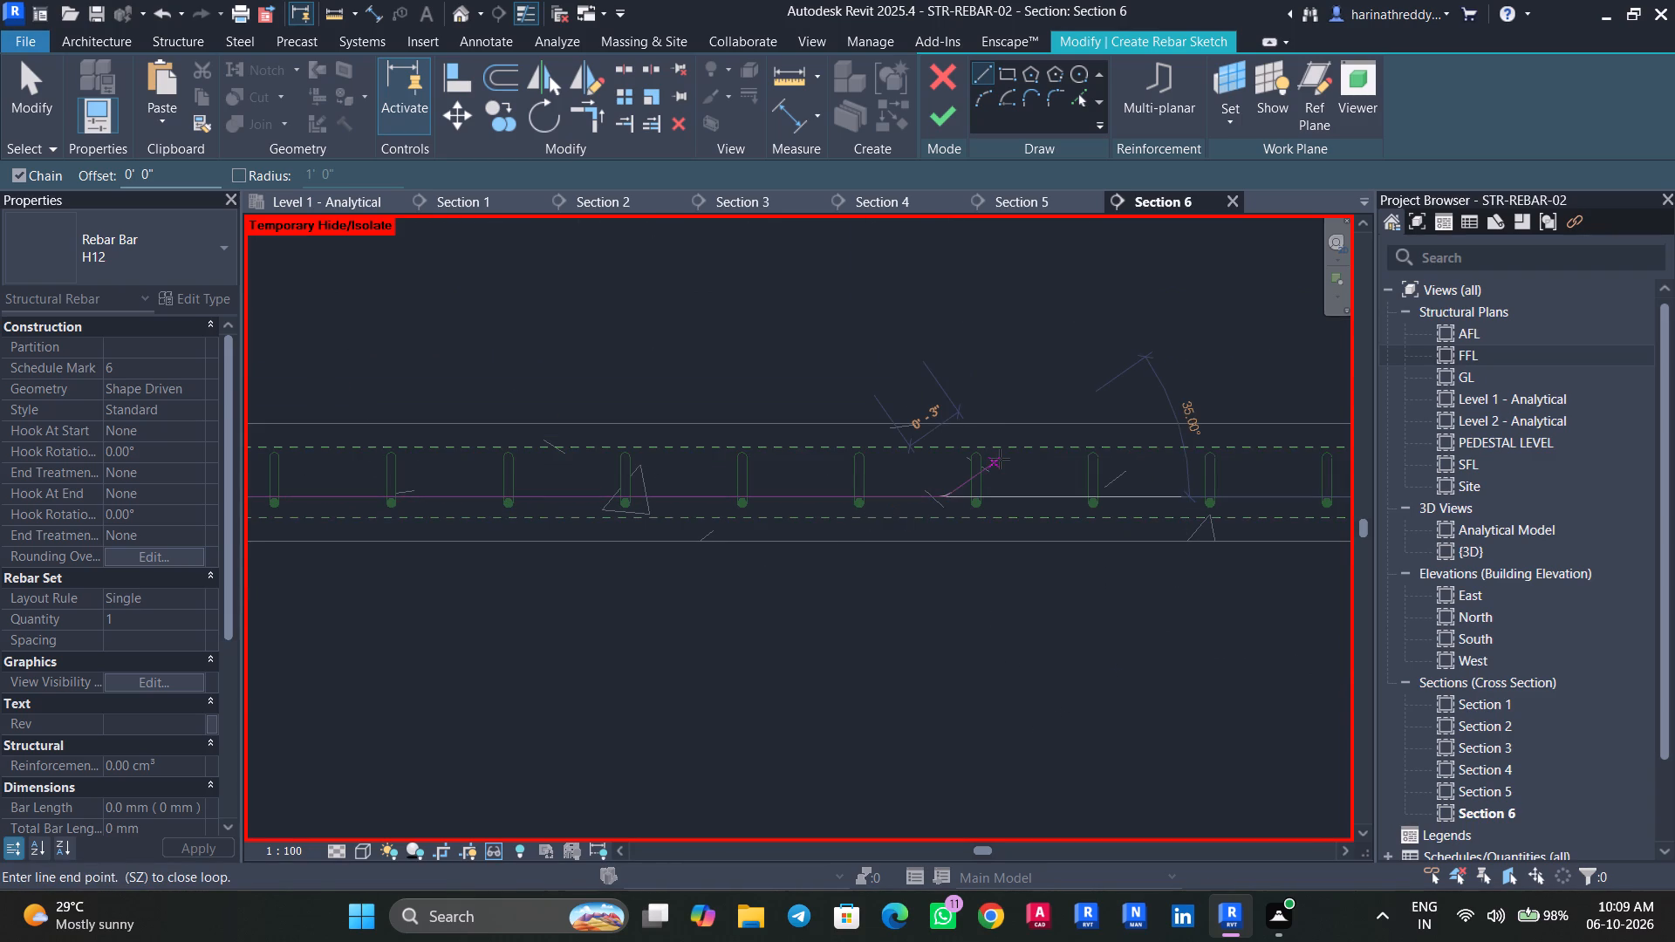
# Sketch a 45° upward crank about 3" long from the far end of the lower segment.
pyautogui.scroll(2, 1000, 459)
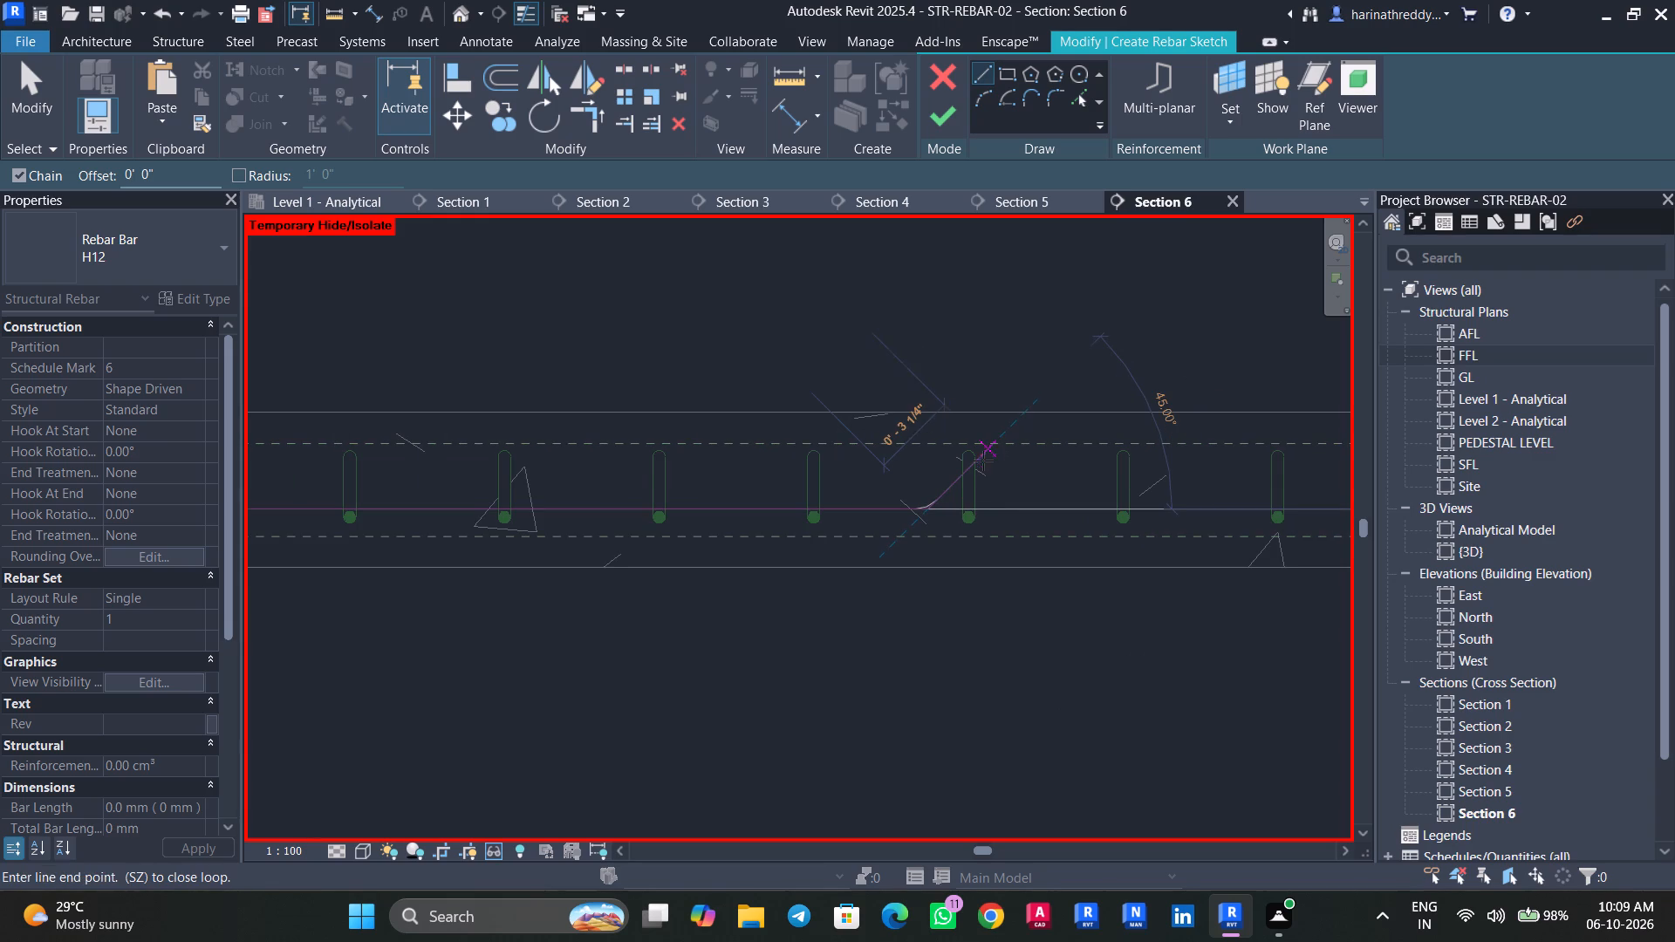
pyautogui.scroll(4, 990, 455)
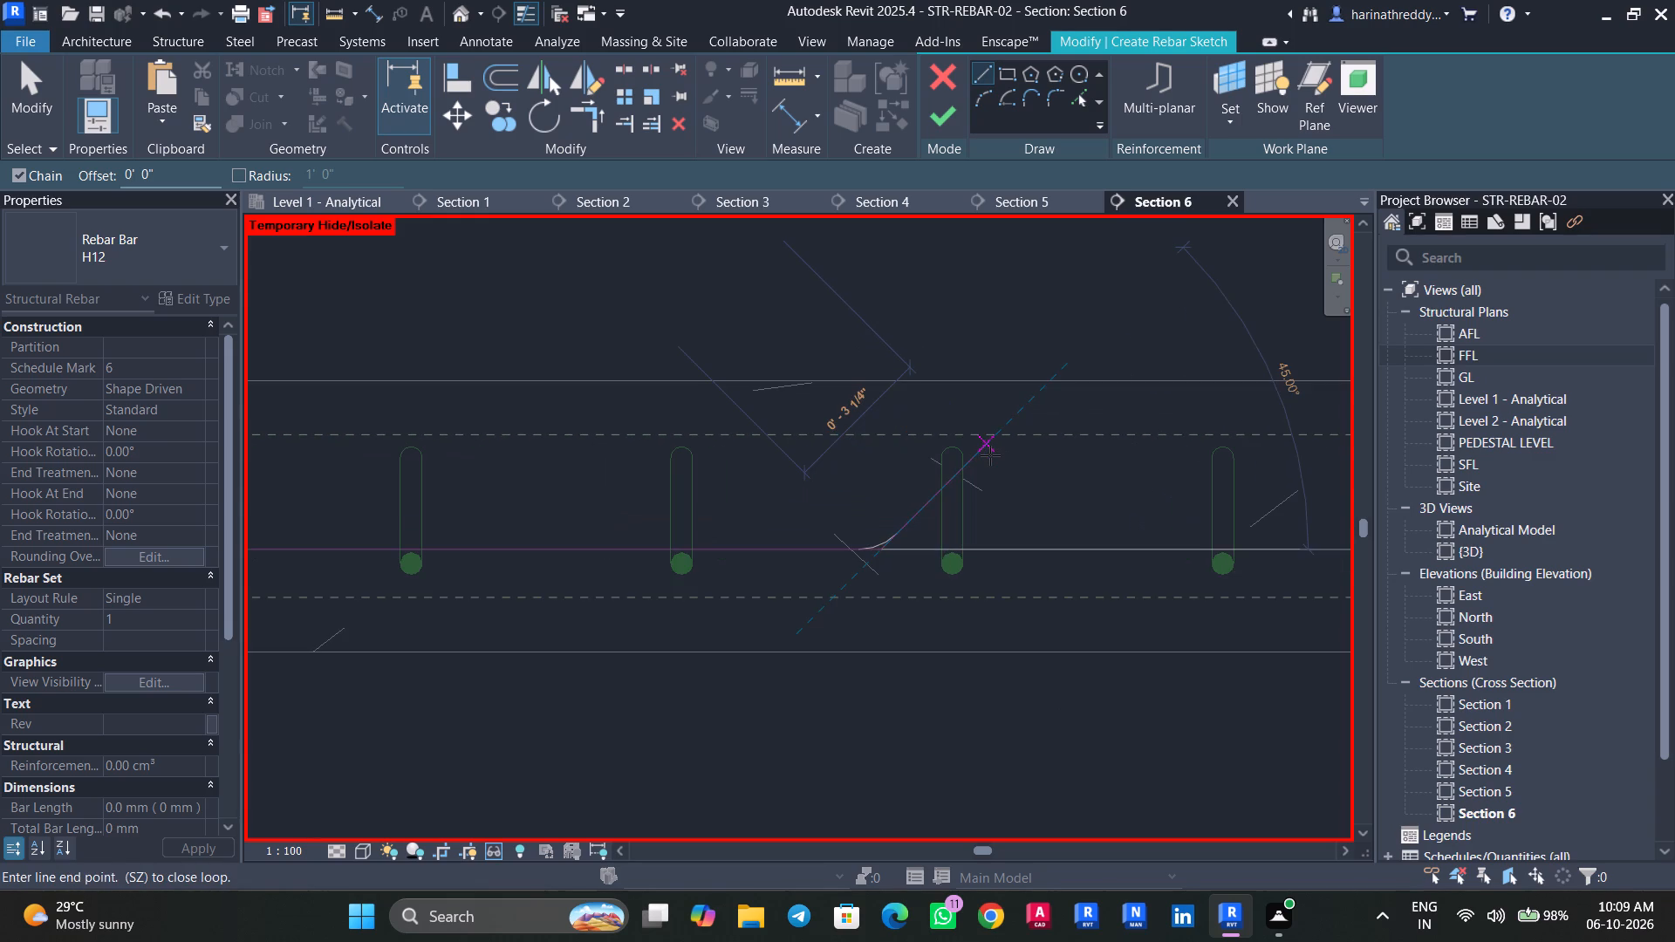
pyautogui.click(989, 456)
# Sketch the second upper horizontal segment from the upward crank to the cover line at the slab's far end.
pyautogui.moveTo(1161, 455); pyautogui.dragTo(714, 460, button='middle')
pyautogui.moveTo(1133, 458); pyautogui.dragTo(716, 458, button='middle')
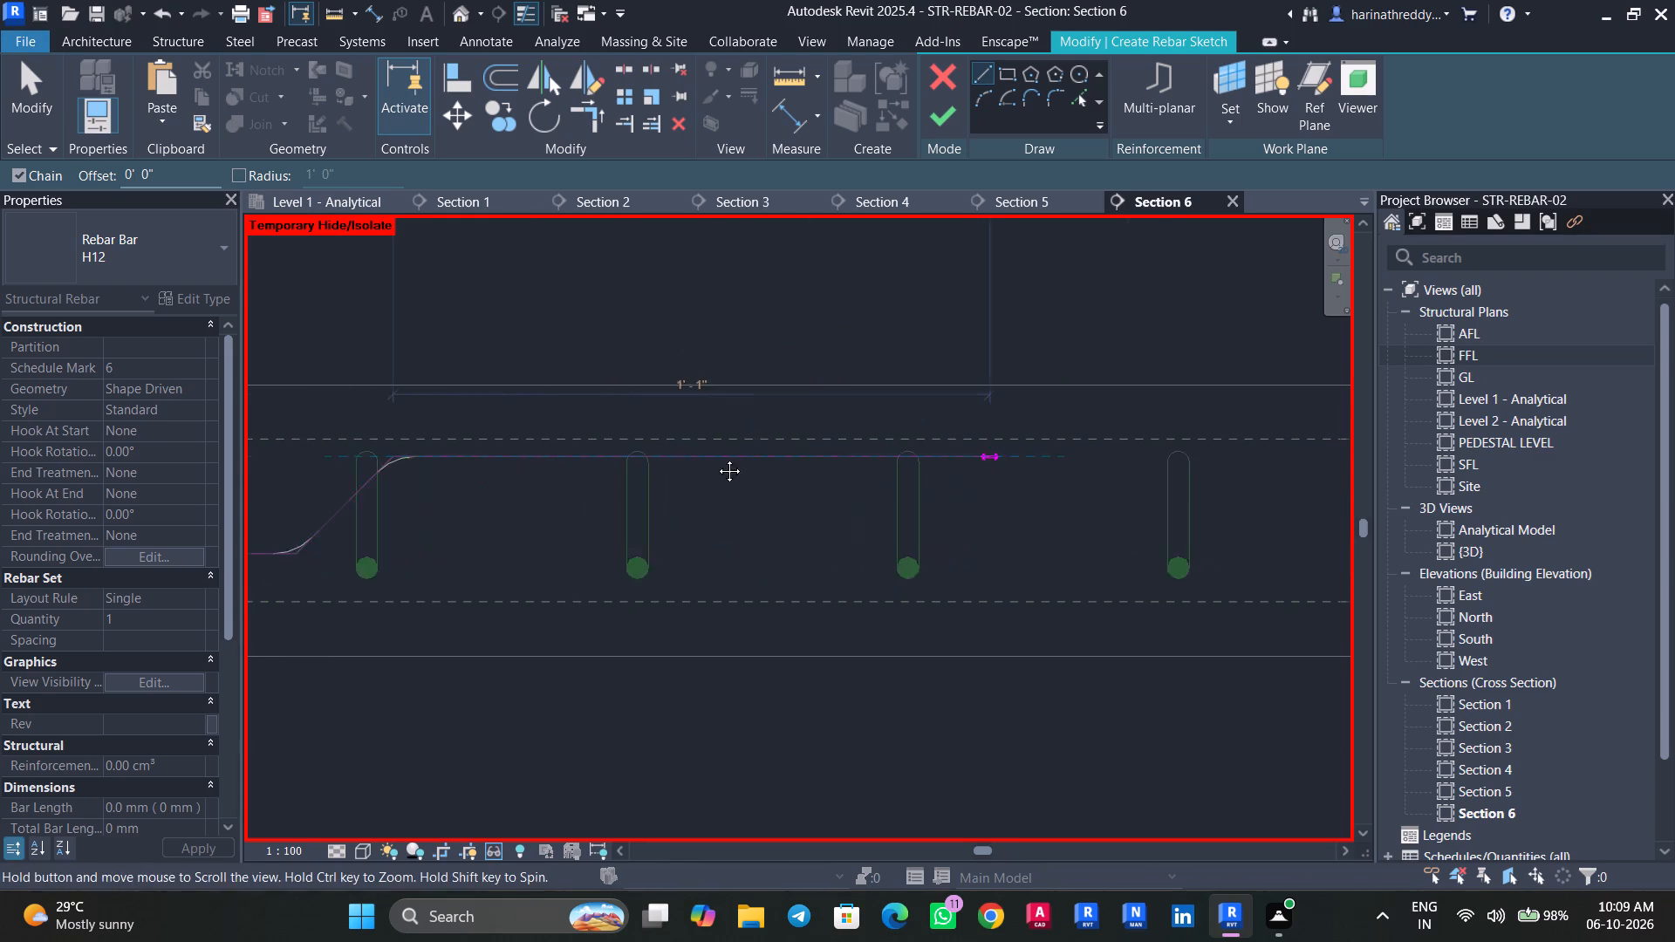
pyautogui.moveTo(716, 458); pyautogui.dragTo(633, 458, button='middle')
pyautogui.moveTo(1125, 461); pyautogui.dragTo(512, 462, button='middle')
pyautogui.moveTo(1125, 454); pyautogui.dragTo(800, 460, button='middle')
pyautogui.scroll(5, 967, 462)
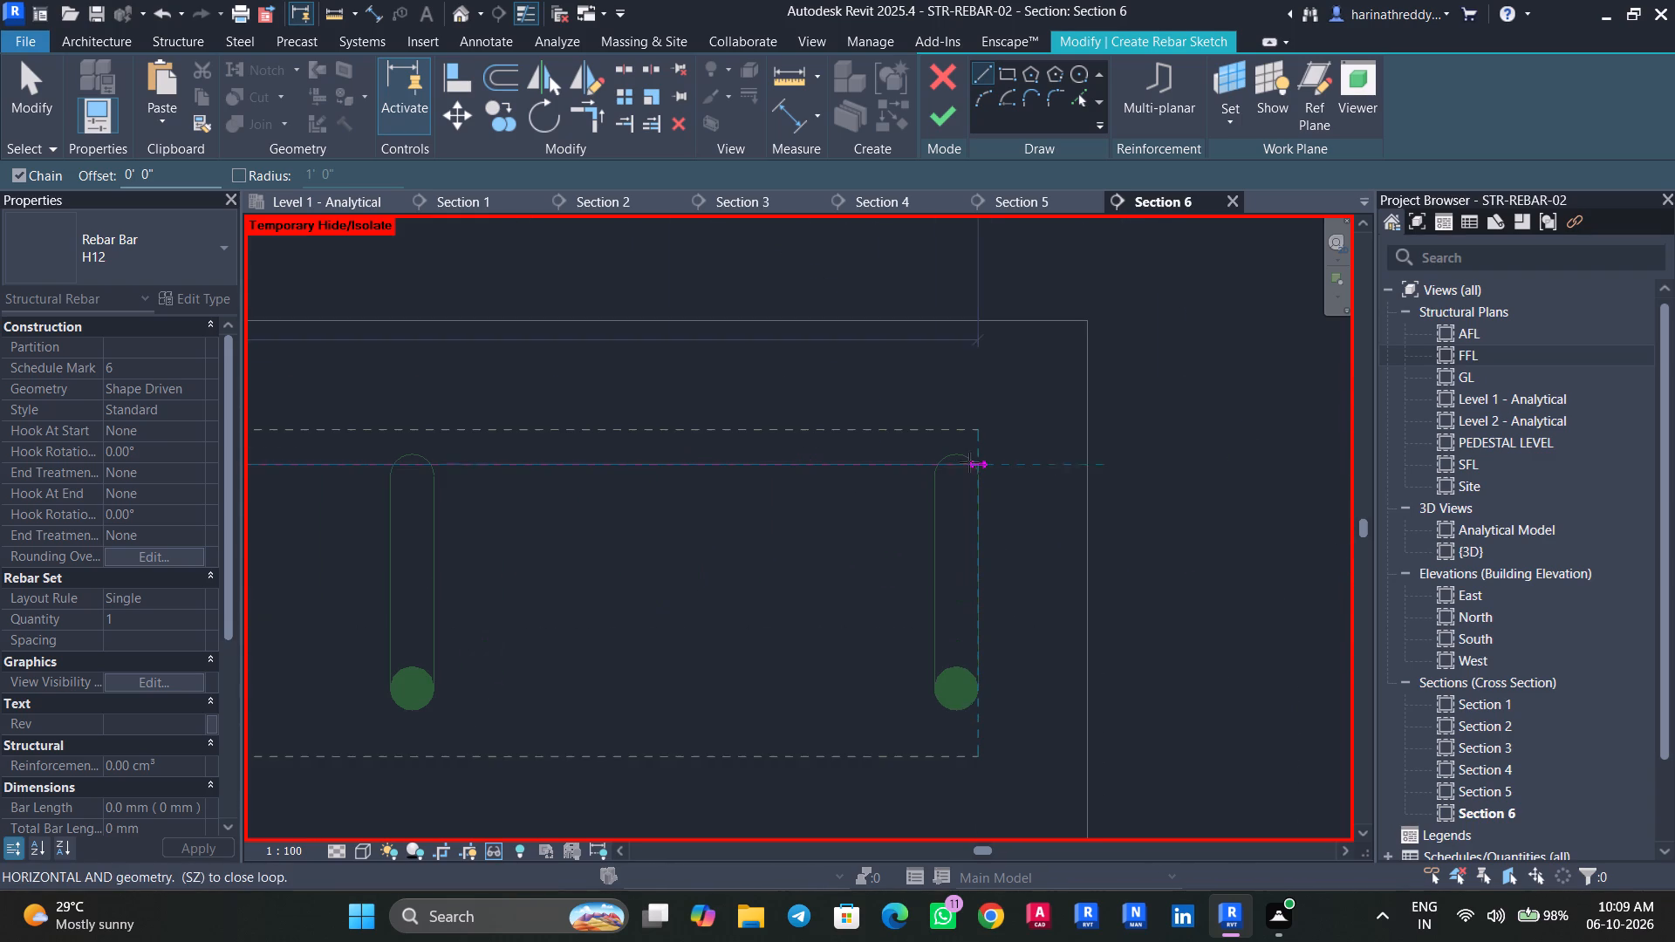
pyautogui.click(980, 461)
pyautogui.press('Escape')
pyautogui.press('Escape')
pyautogui.press('Escape')
# Set the second upper horizontal segment's length to 3'.
pyautogui.click(901, 467)
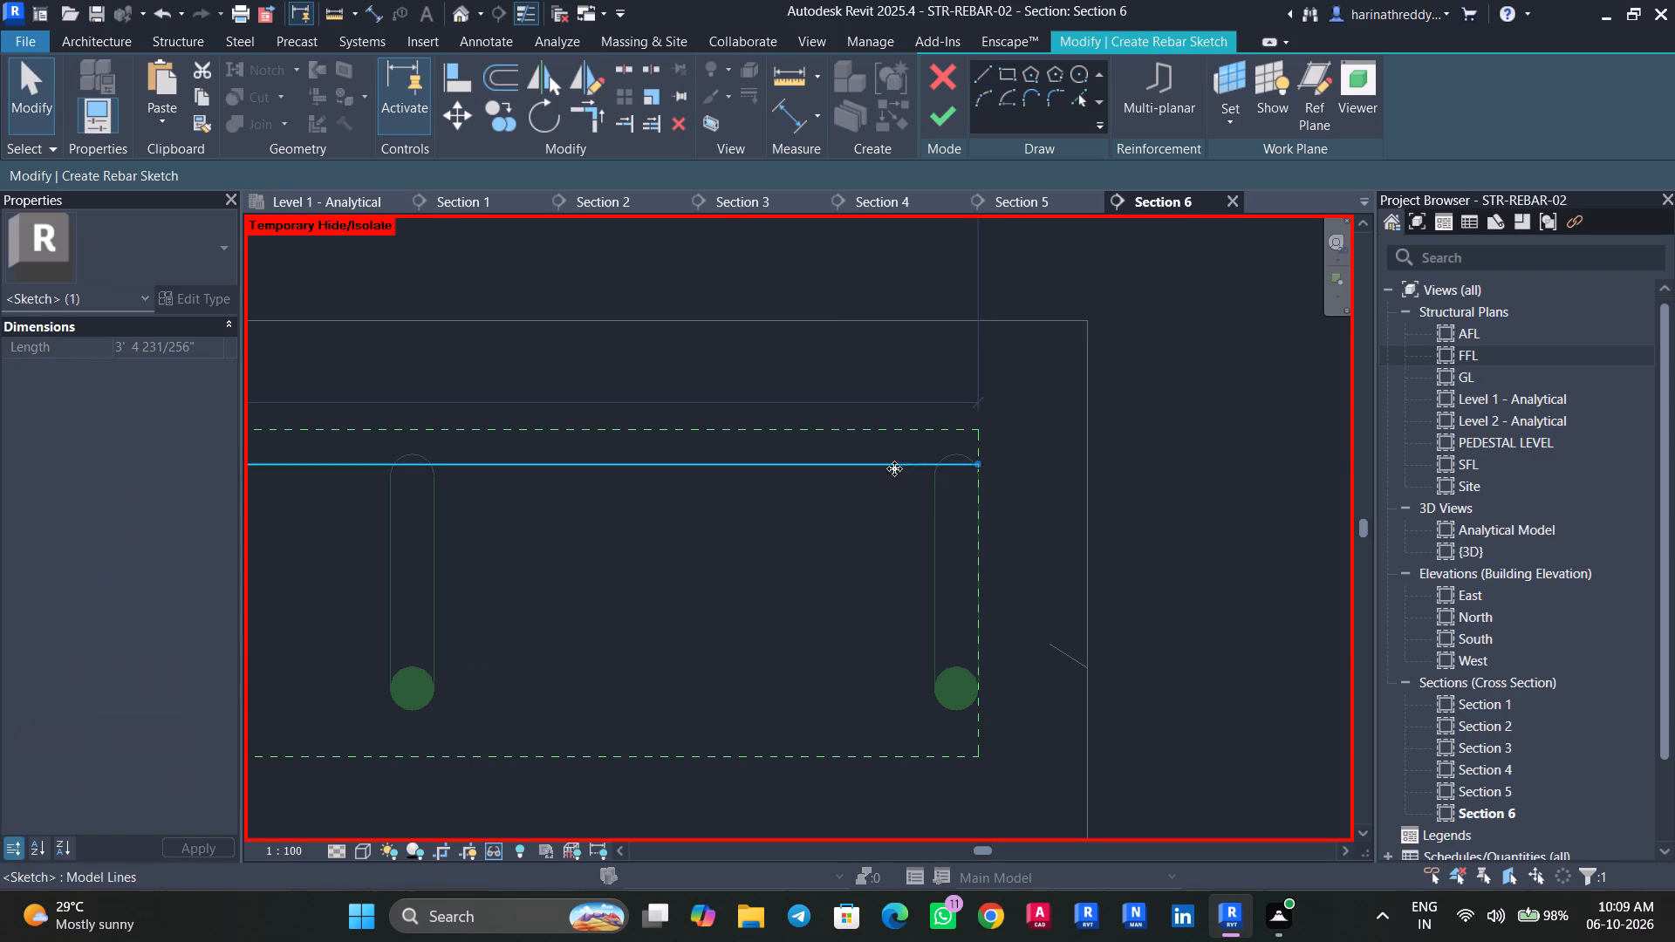
pyautogui.scroll(-6, 756, 535)
pyautogui.scroll(1, 756, 535)
pyautogui.scroll(-2, 756, 535)
pyautogui.moveTo(654, 563); pyautogui.dragTo(955, 556, button='middle')
pyautogui.scroll(-4, 822, 555)
pyautogui.moveTo(653, 557); pyautogui.dragTo(1004, 557, button='middle')
pyautogui.click(909, 497)
pyautogui.write("3'")
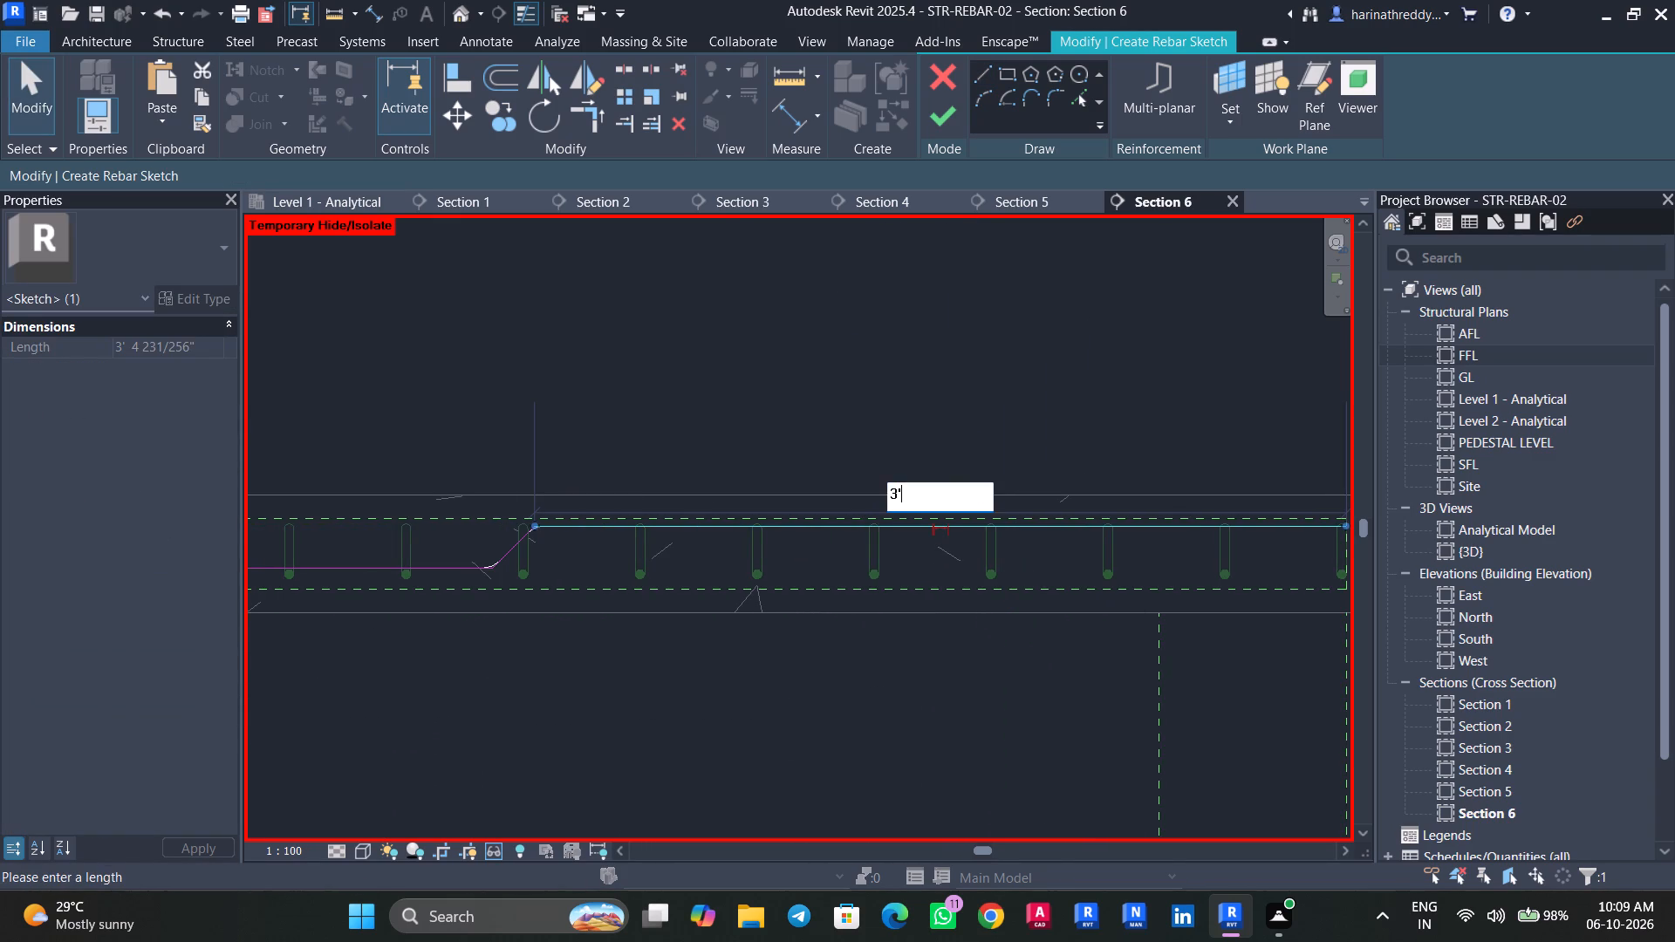
pyautogui.press('Return')
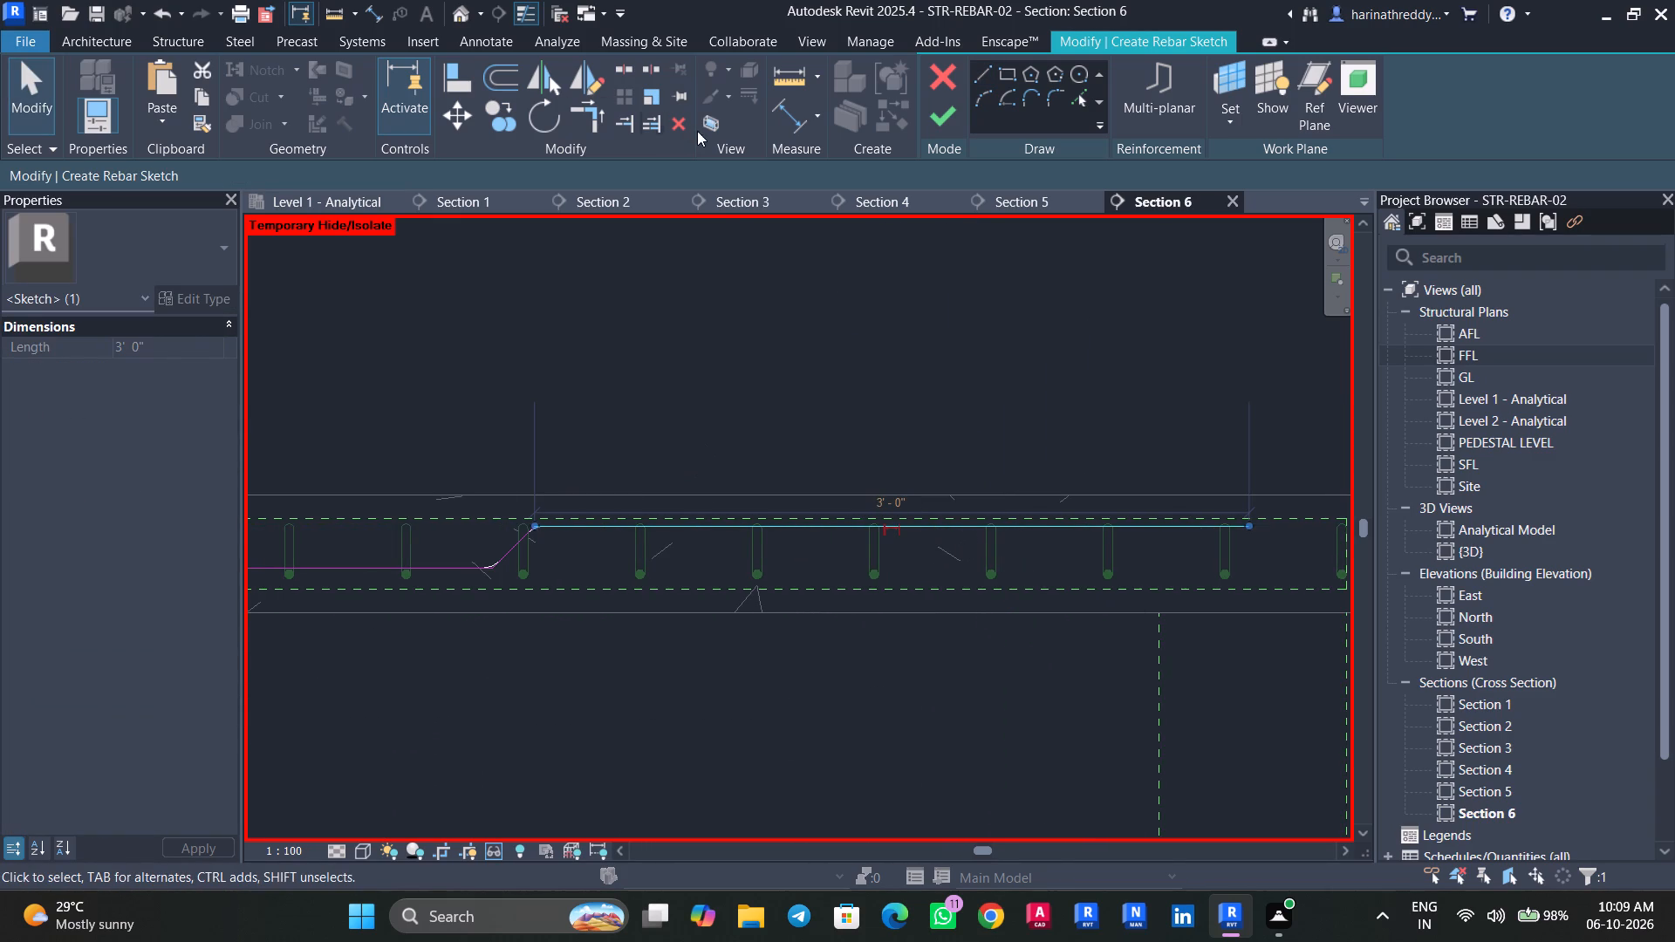
# Move the 3' upper segment so its outer endpoint meets the cover line at the slab's far end.
pyautogui.click(468, 113)
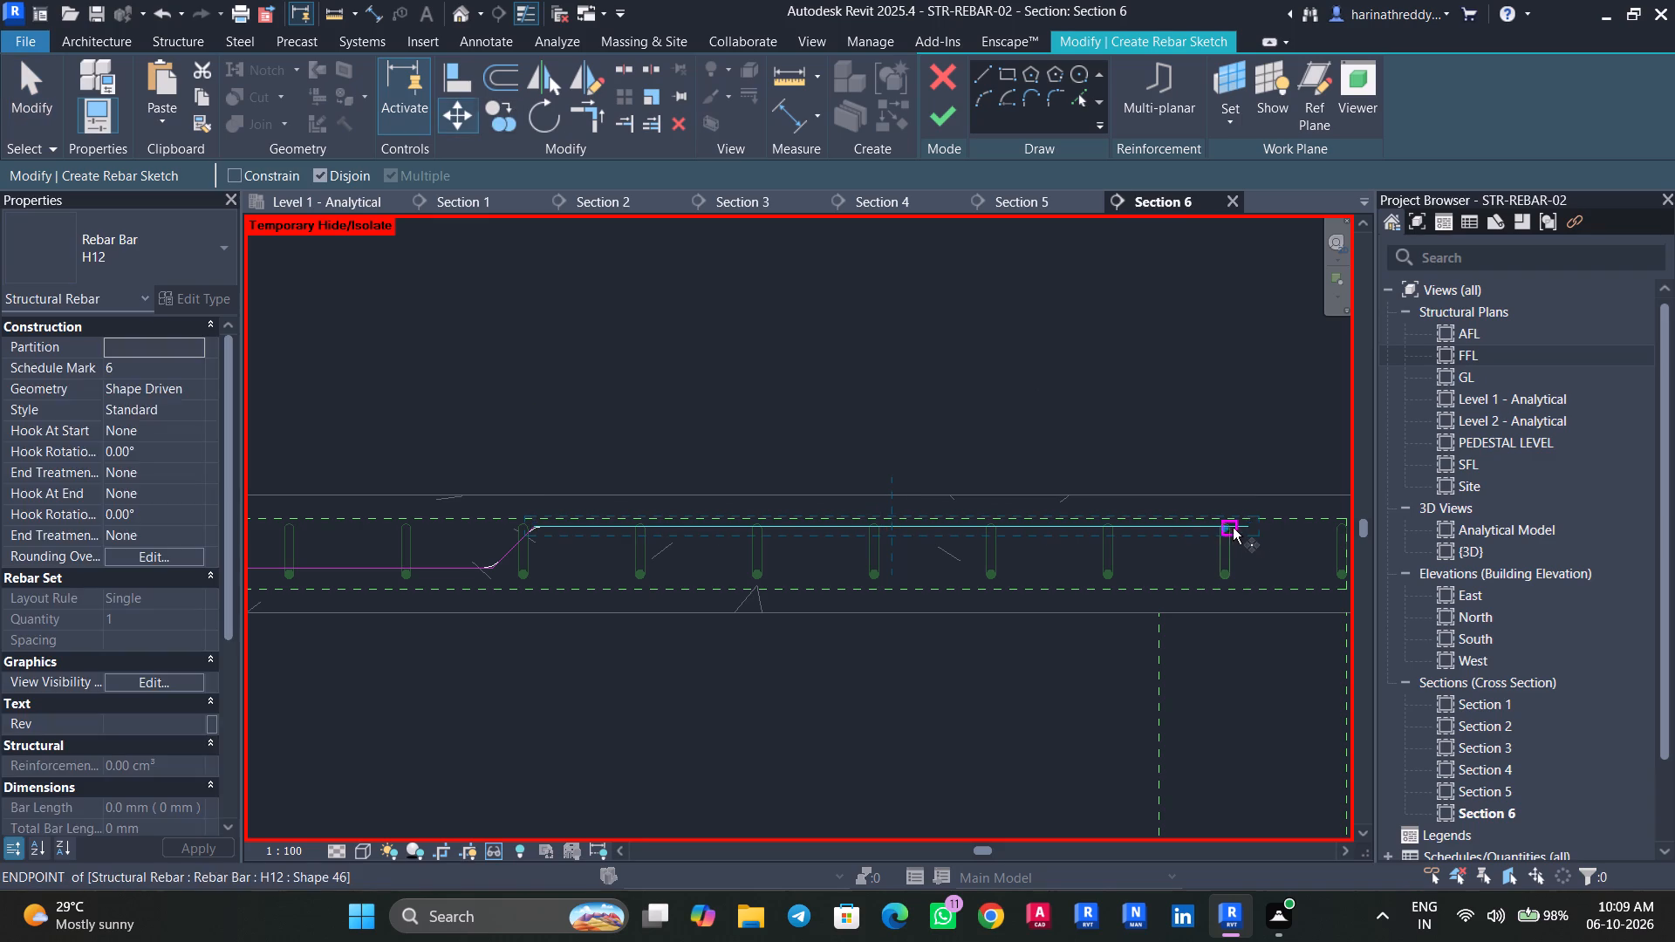
pyautogui.click(1244, 529)
pyautogui.moveTo(1305, 534); pyautogui.dragTo(1094, 534, button='middle')
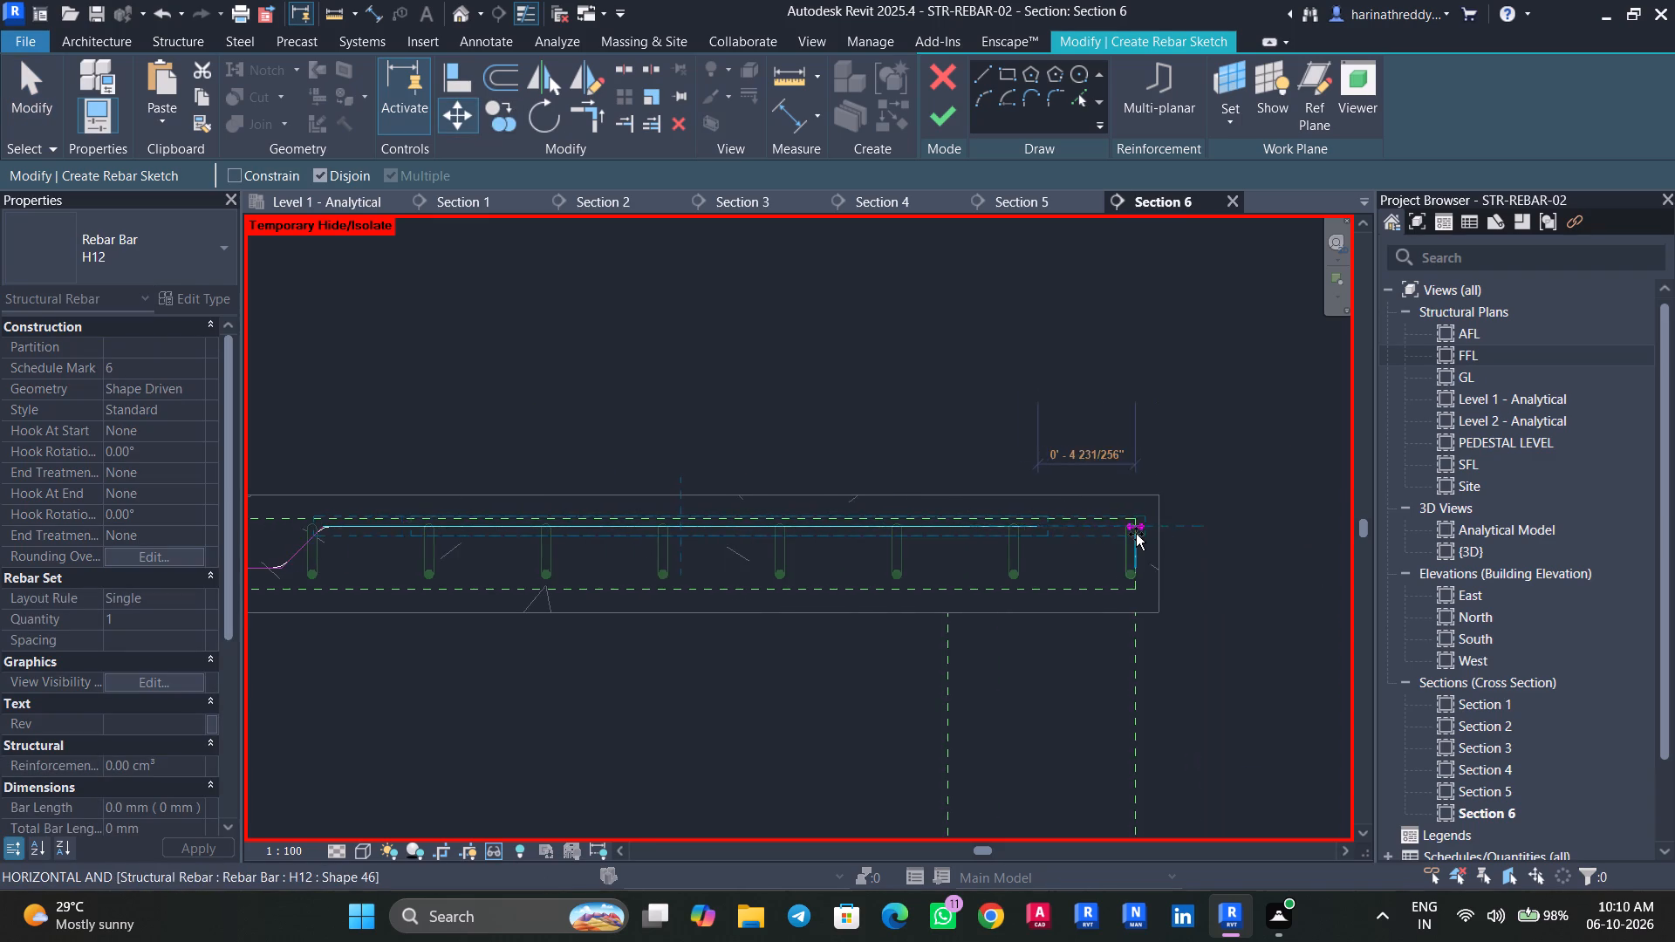
pyautogui.scroll(9, 1136, 534)
pyautogui.click(1136, 534)
pyautogui.press('Escape')
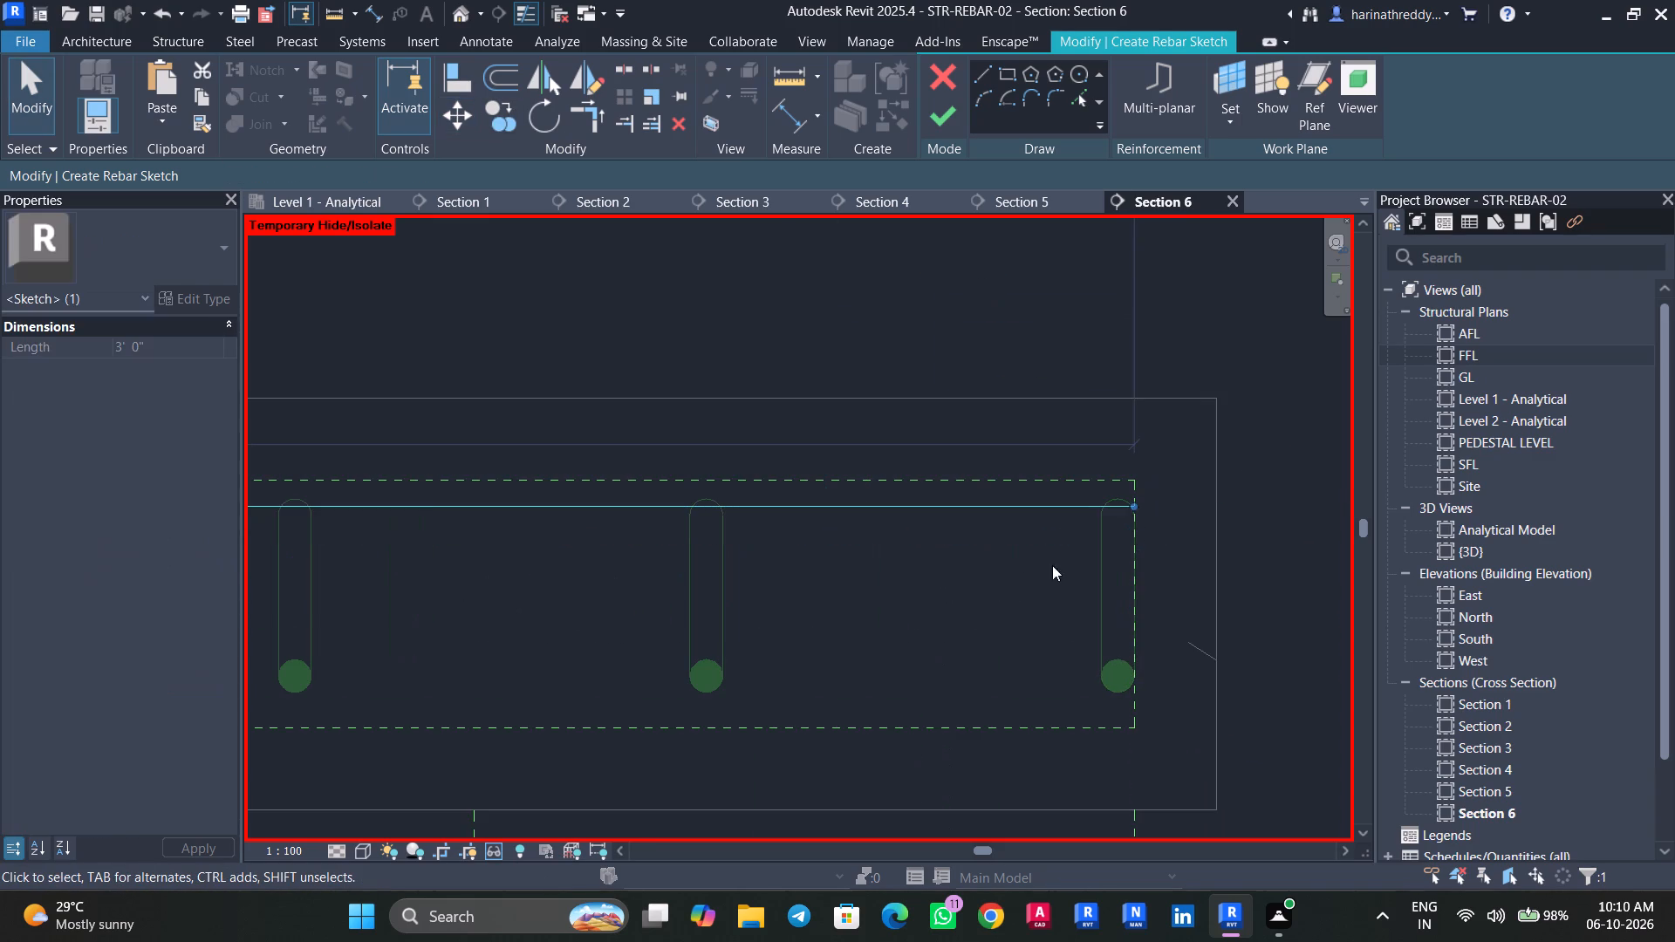
pyautogui.press('Escape')
# Move the upward crank so its top endpoint meets the start of the relocated upper segment.
pyautogui.scroll(-13, 1004, 570)
pyautogui.moveTo(936, 570); pyautogui.dragTo(1180, 570, button='middle')
pyautogui.scroll(6, 793, 563)
pyautogui.click(793, 563)
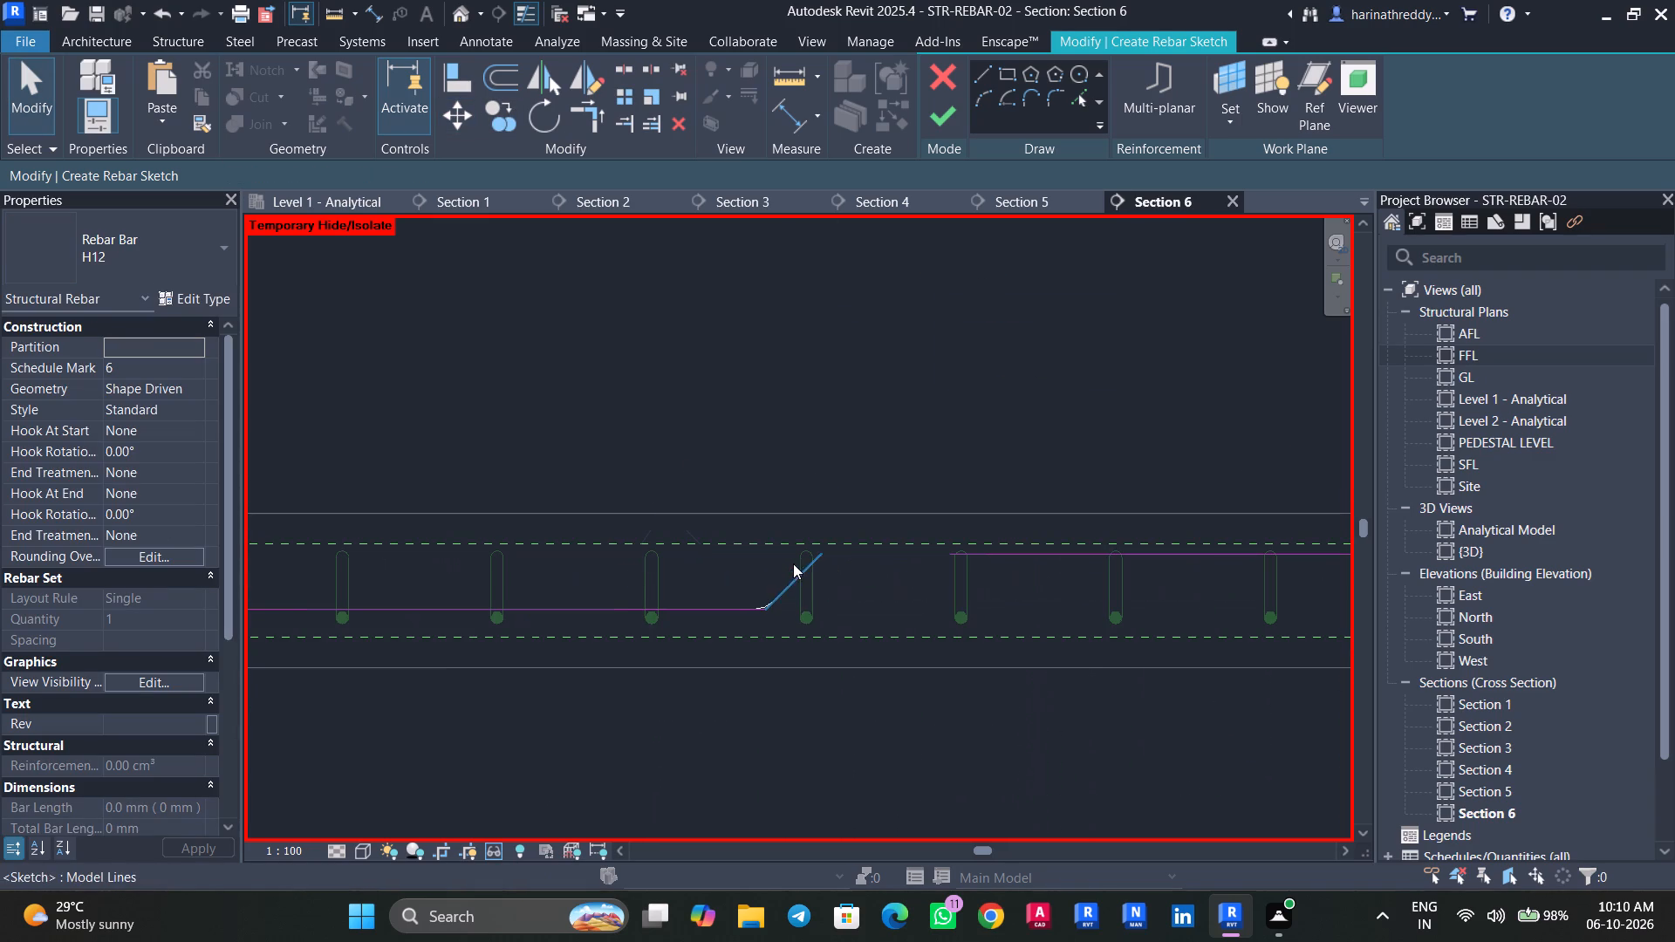
pyautogui.click(451, 119)
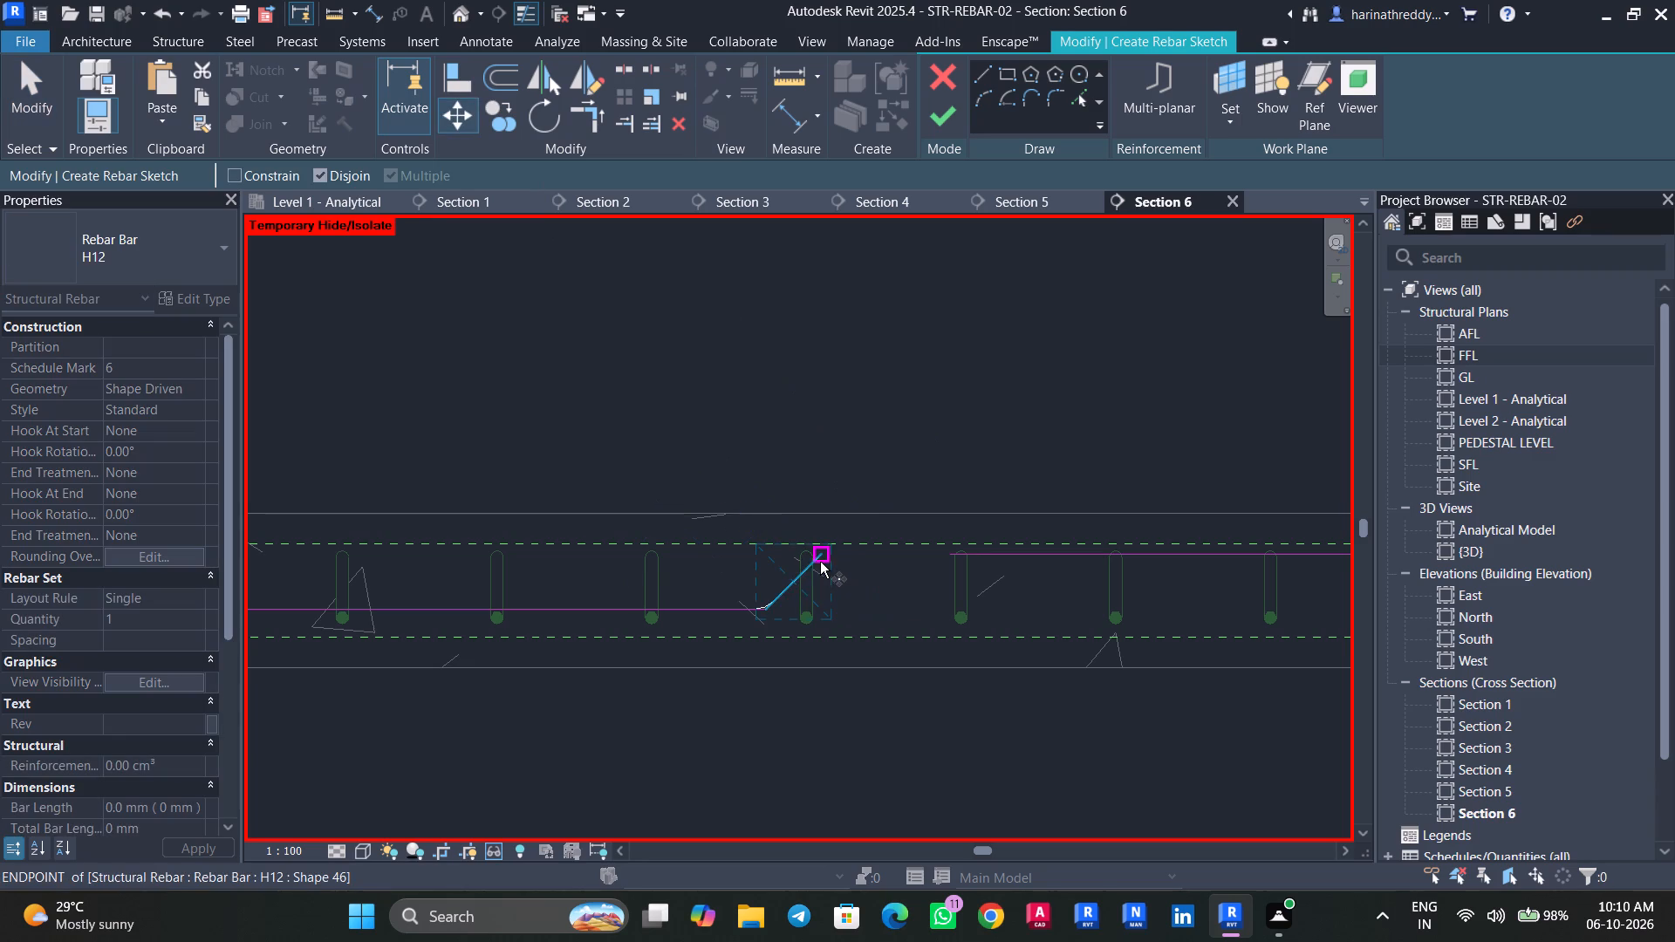
pyautogui.click(820, 555)
pyautogui.scroll(4, 945, 553)
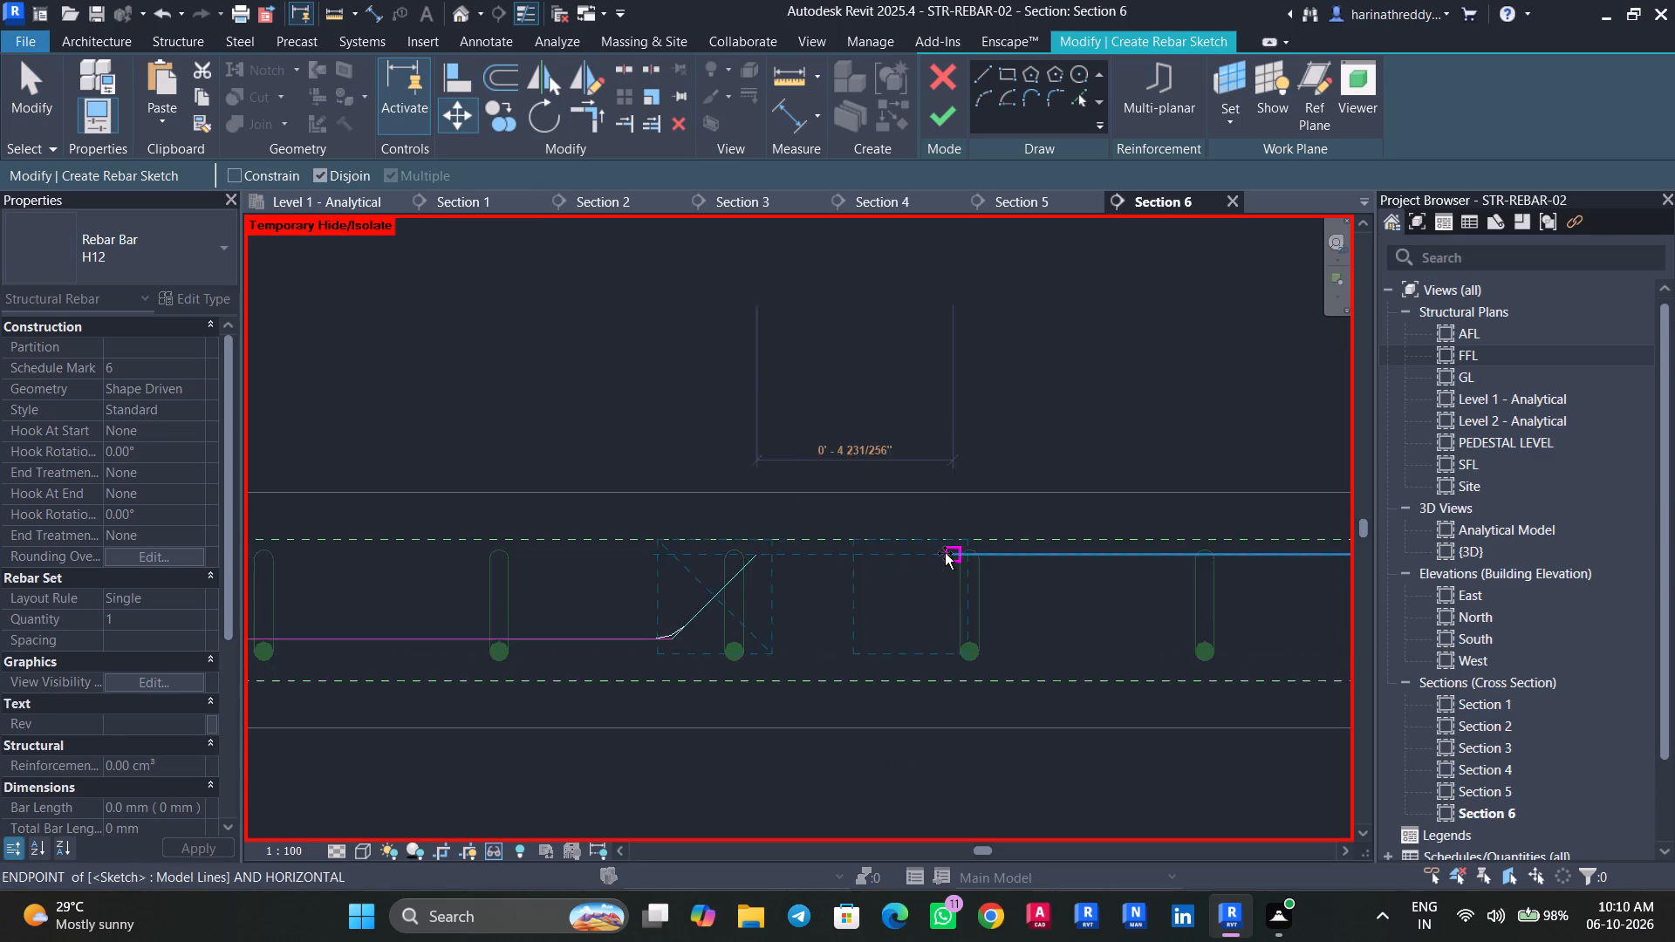
pyautogui.scroll(5, 945, 553)
pyautogui.click(957, 553)
pyautogui.press('Escape')
pyautogui.press('Escape')
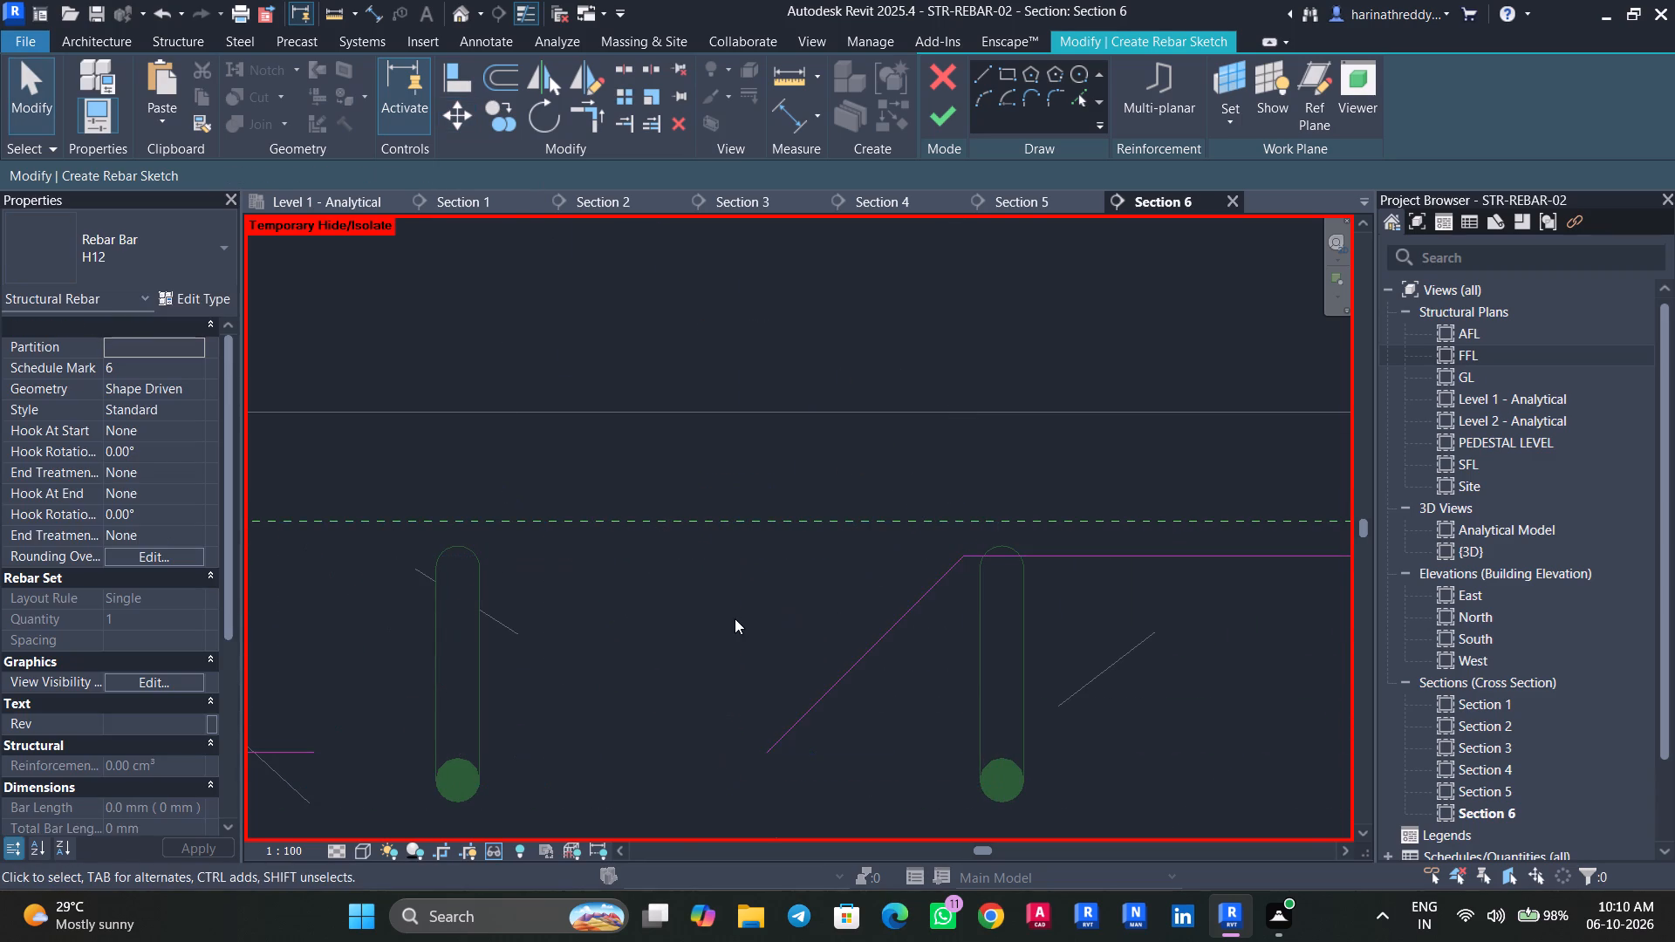
# Stretch the lower horizontal segment until it joins the bottom endpoint of the upward crank.
pyautogui.scroll(-5, 730, 614)
pyautogui.click(522, 676)
pyautogui.moveTo(529, 680); pyautogui.dragTo(711, 695)
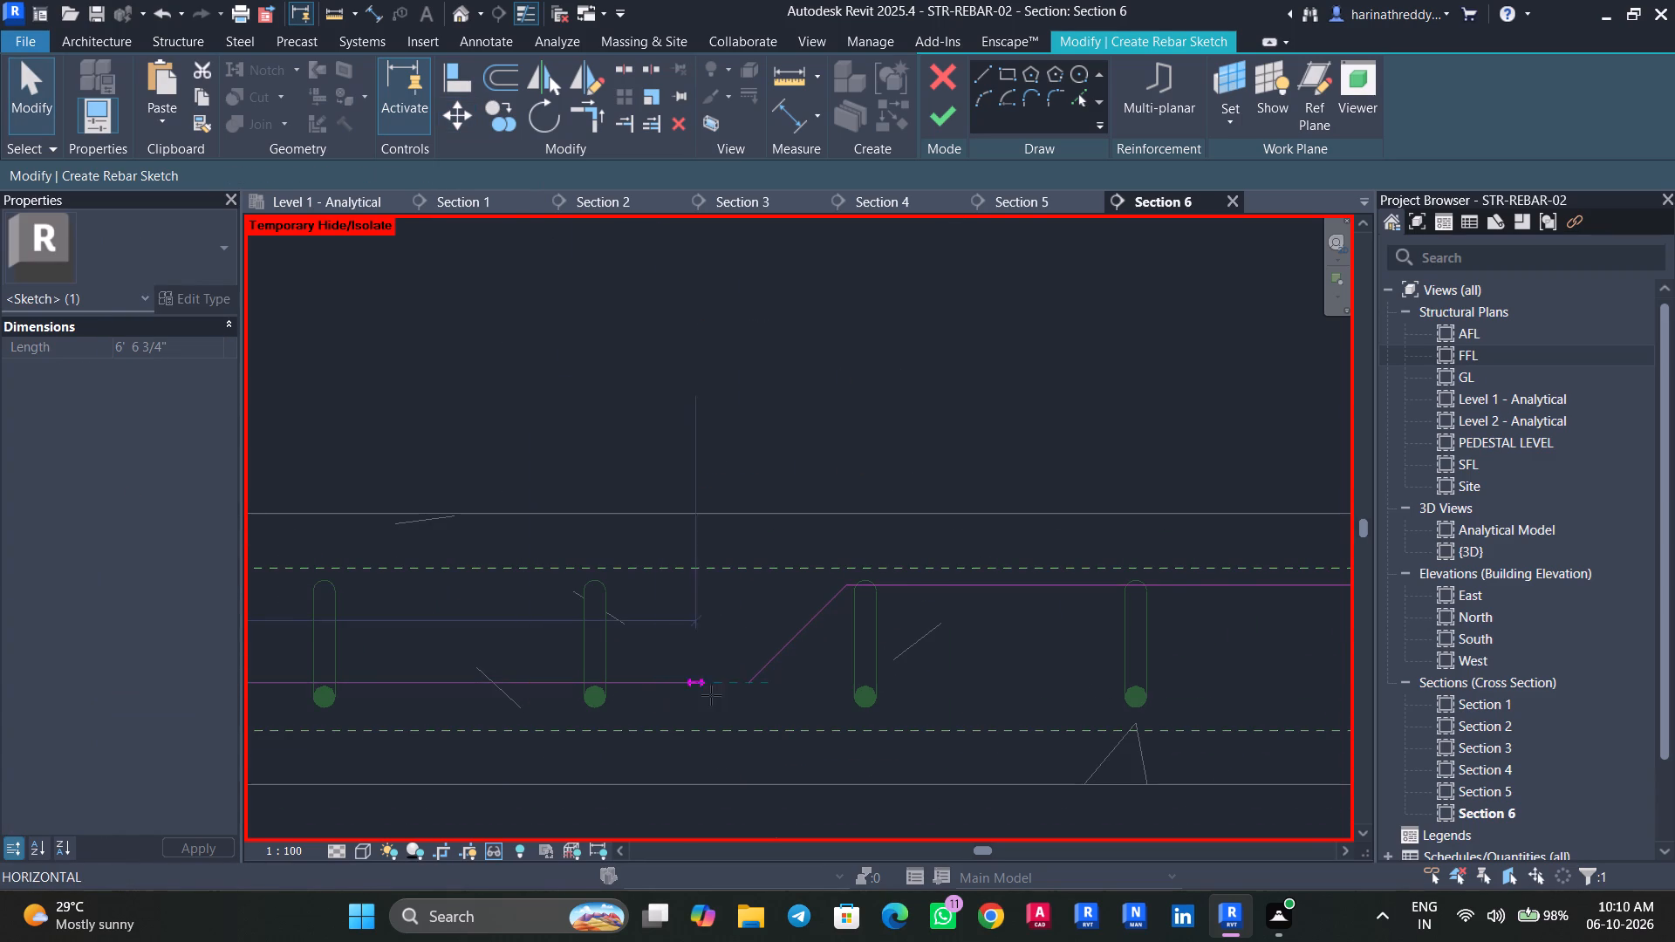
pyautogui.moveTo(711, 695); pyautogui.dragTo(749, 681)
pyautogui.press('Escape')
pyautogui.press('Escape')
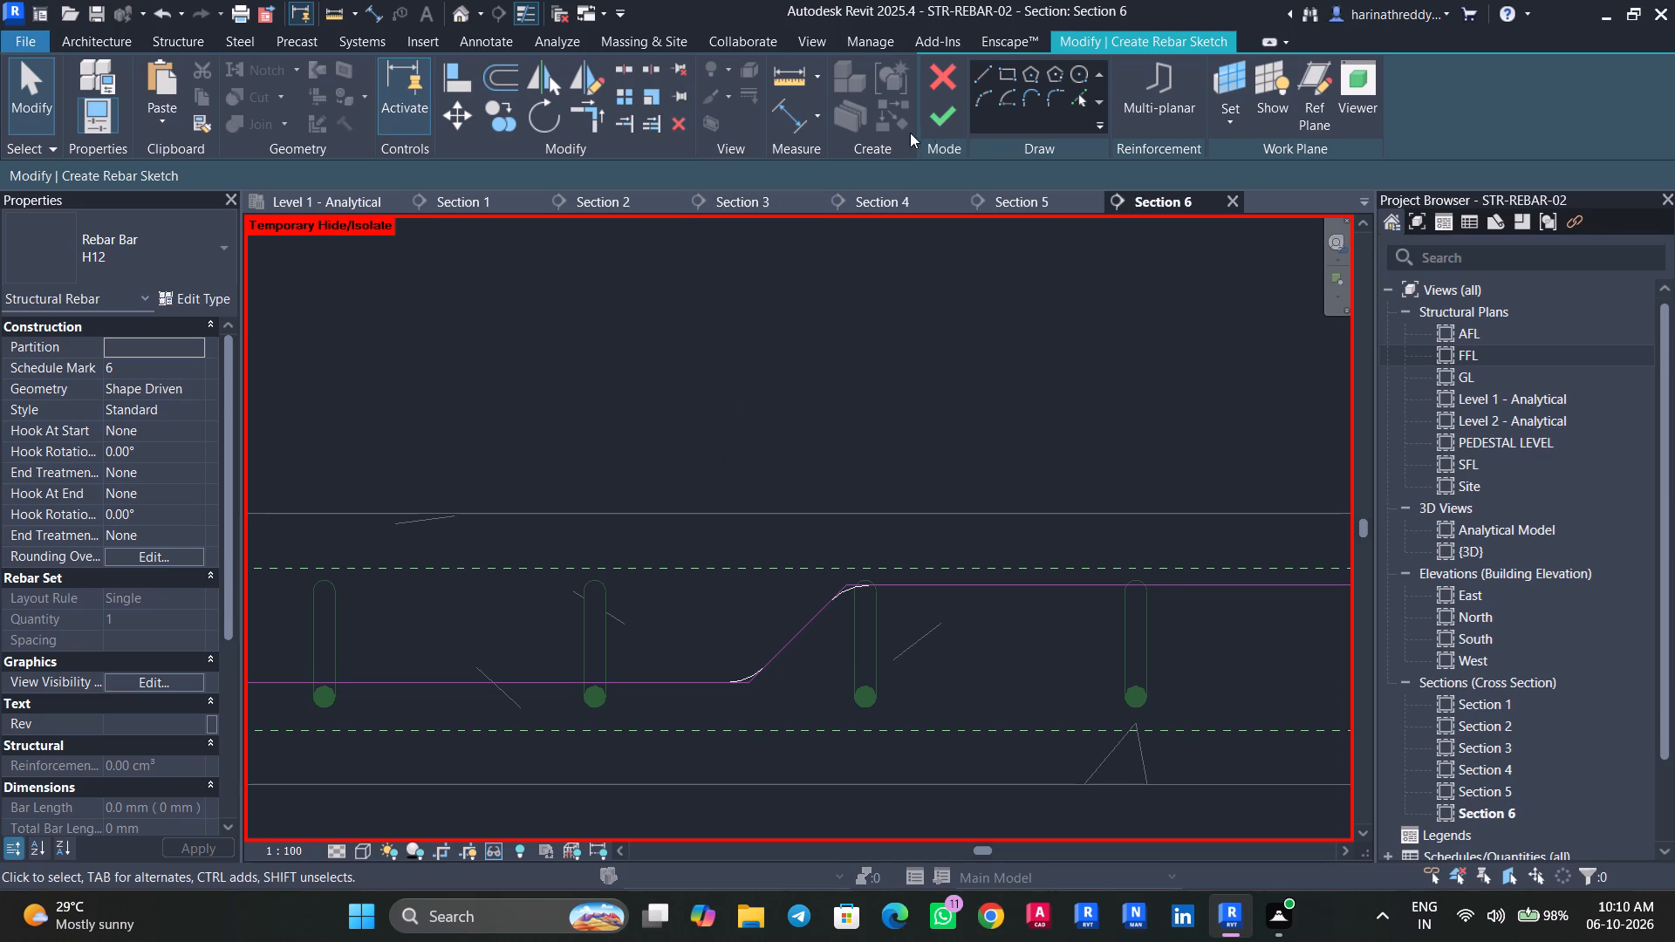
# Finish the cranked H12 bar's sketch and leave rebar placement.
pyautogui.click(940, 122)
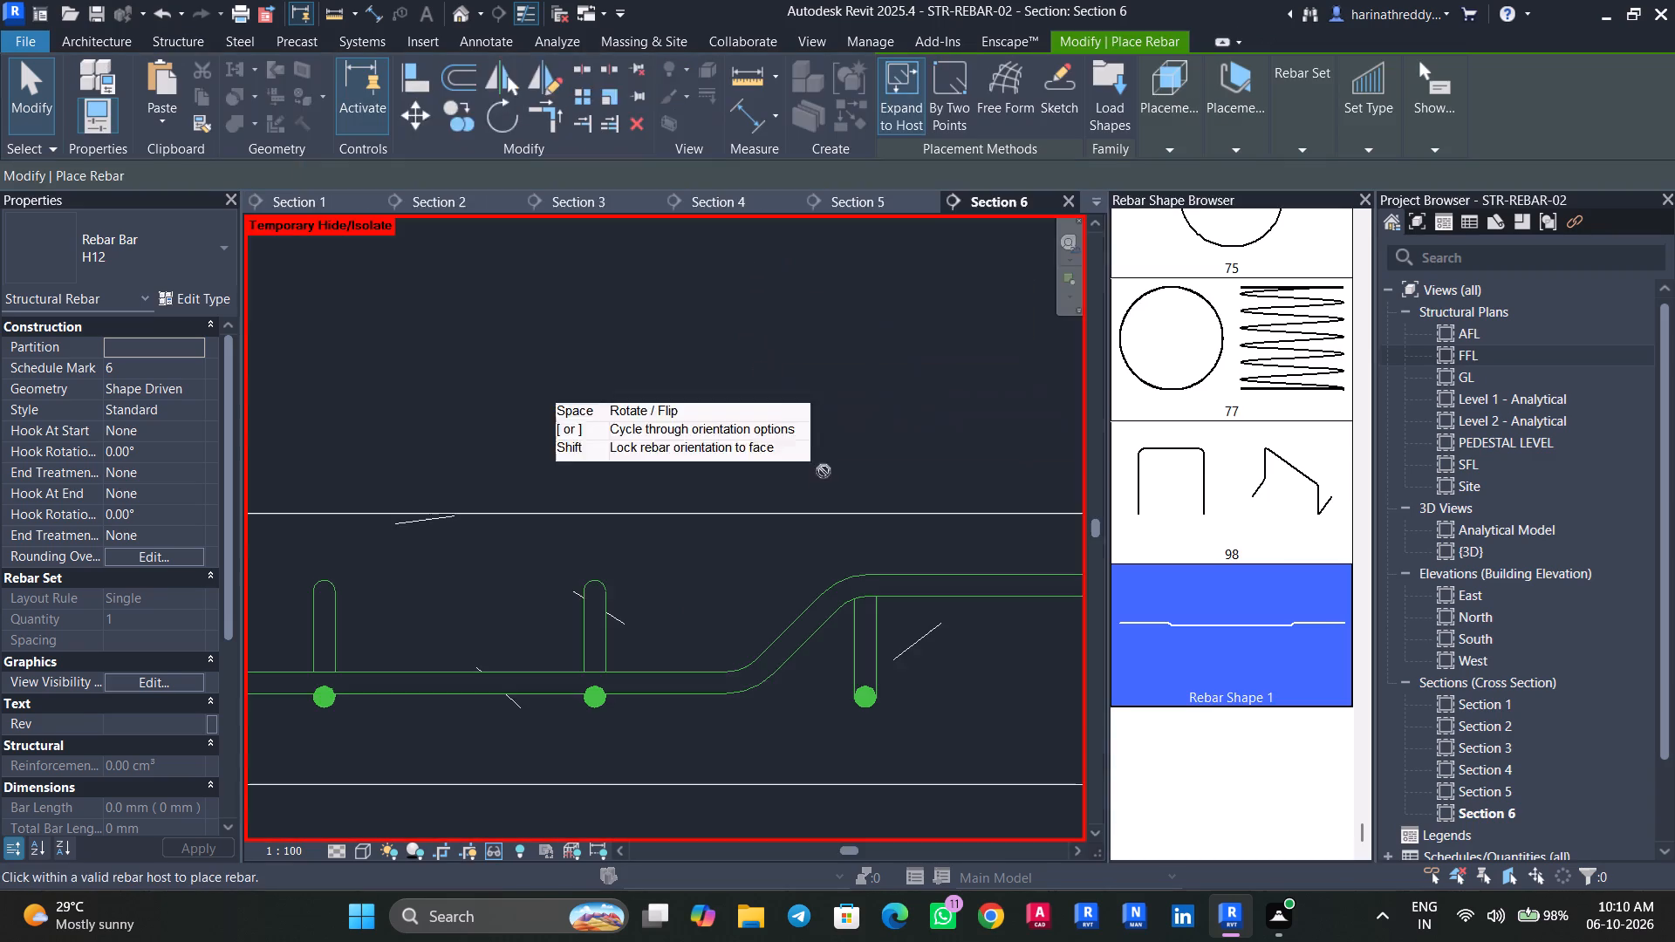
pyautogui.press('Escape')
pyautogui.press('Escape')
pyautogui.press('Escape')
# Make the new cranked bar show unobscured in the {3D} view.
pyautogui.click(809, 631)
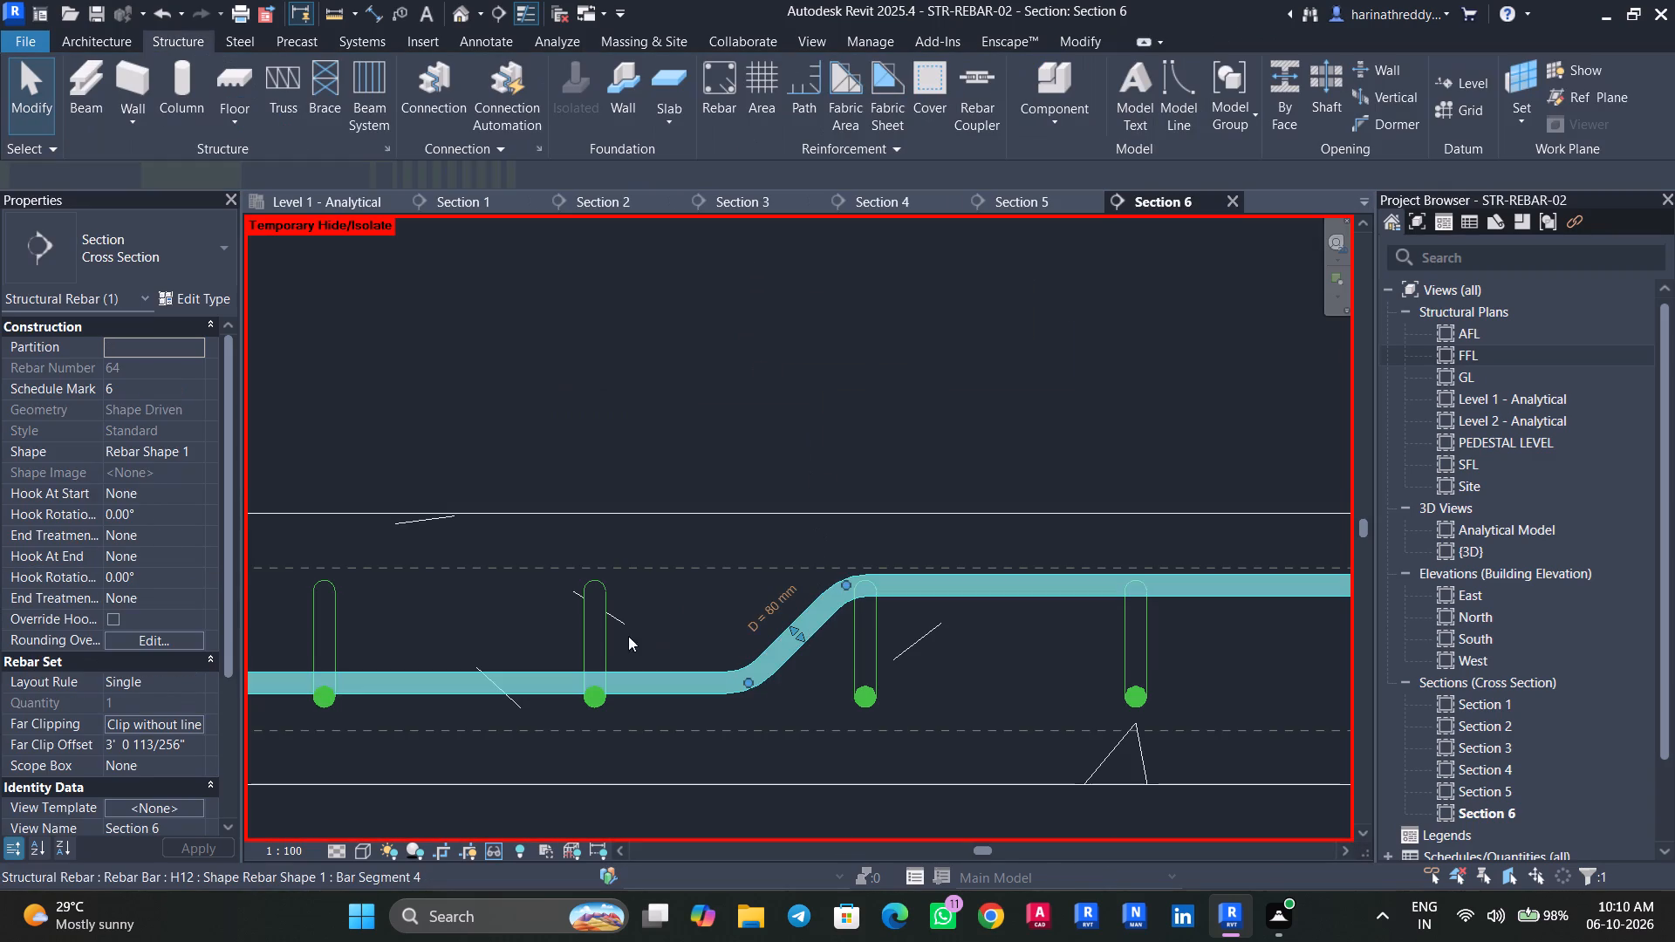
pyautogui.moveTo(629, 618); pyautogui.dragTo(889, 558, button='middle')
pyautogui.press('Up')
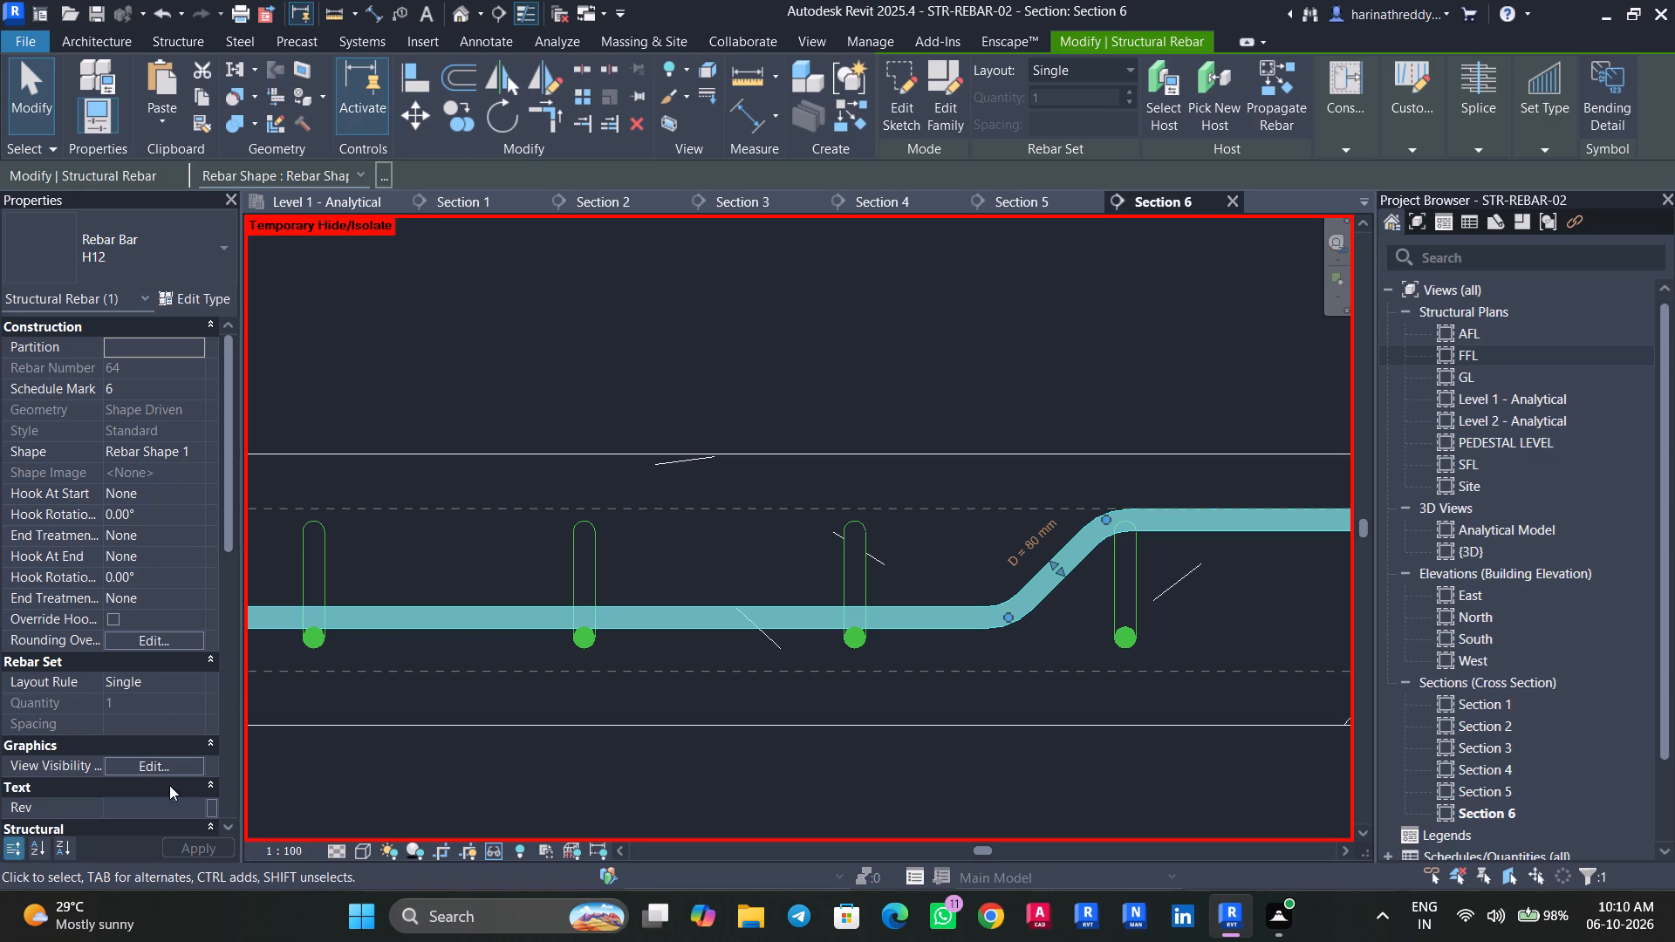
pyautogui.click(169, 758)
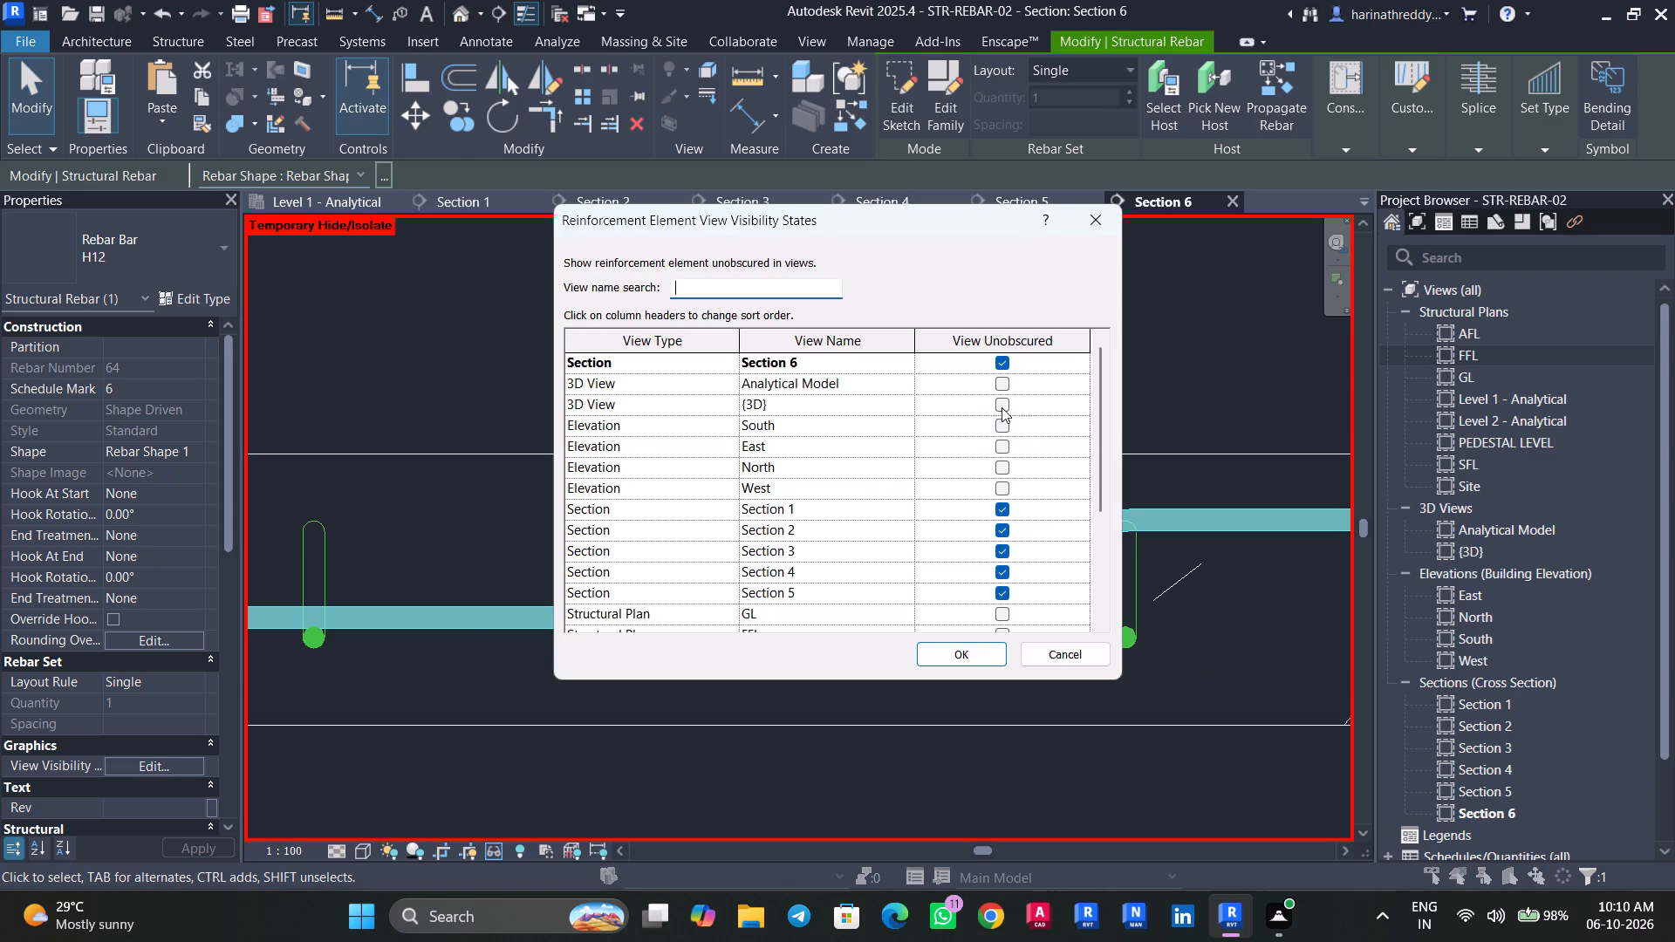
pyautogui.click(1006, 405)
pyautogui.click(968, 647)
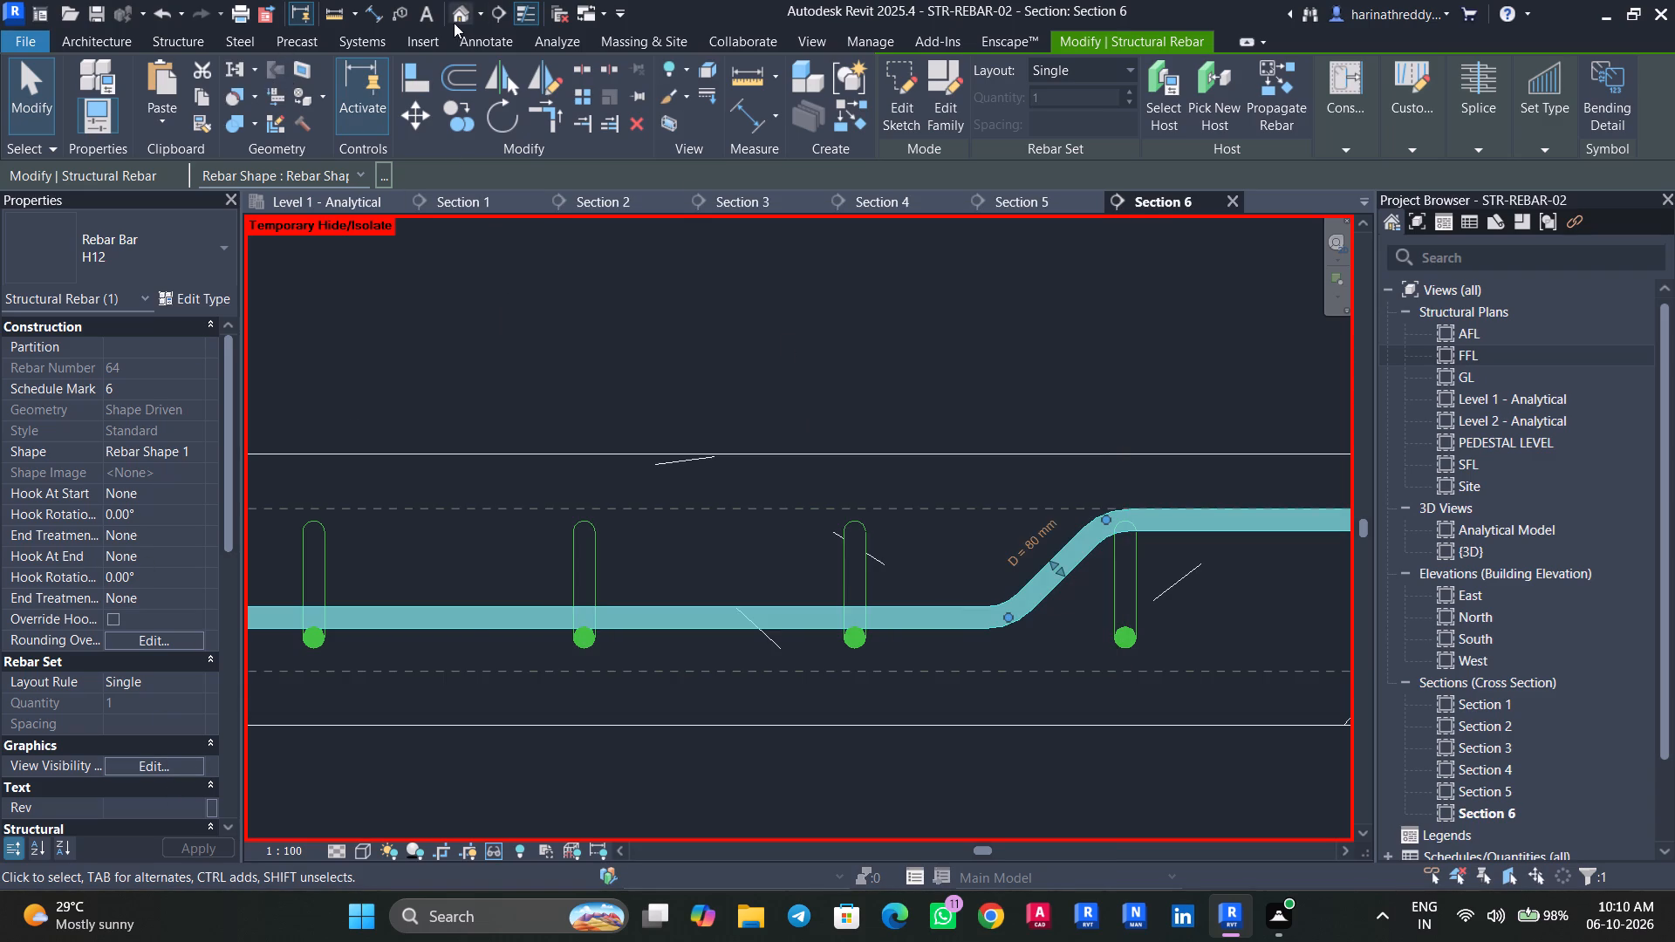
# Open the {3D} view and enclose the FFL 150MM SLAB in a selection box.
pyautogui.click(452, 16)
pyautogui.press('Escape')
pyautogui.press('Escape')
pyautogui.keyDown('shift'); pyautogui.moveTo(1068, 365); pyautogui.dragTo(868, 393, button='middle'); pyautogui.keyUp('shift')
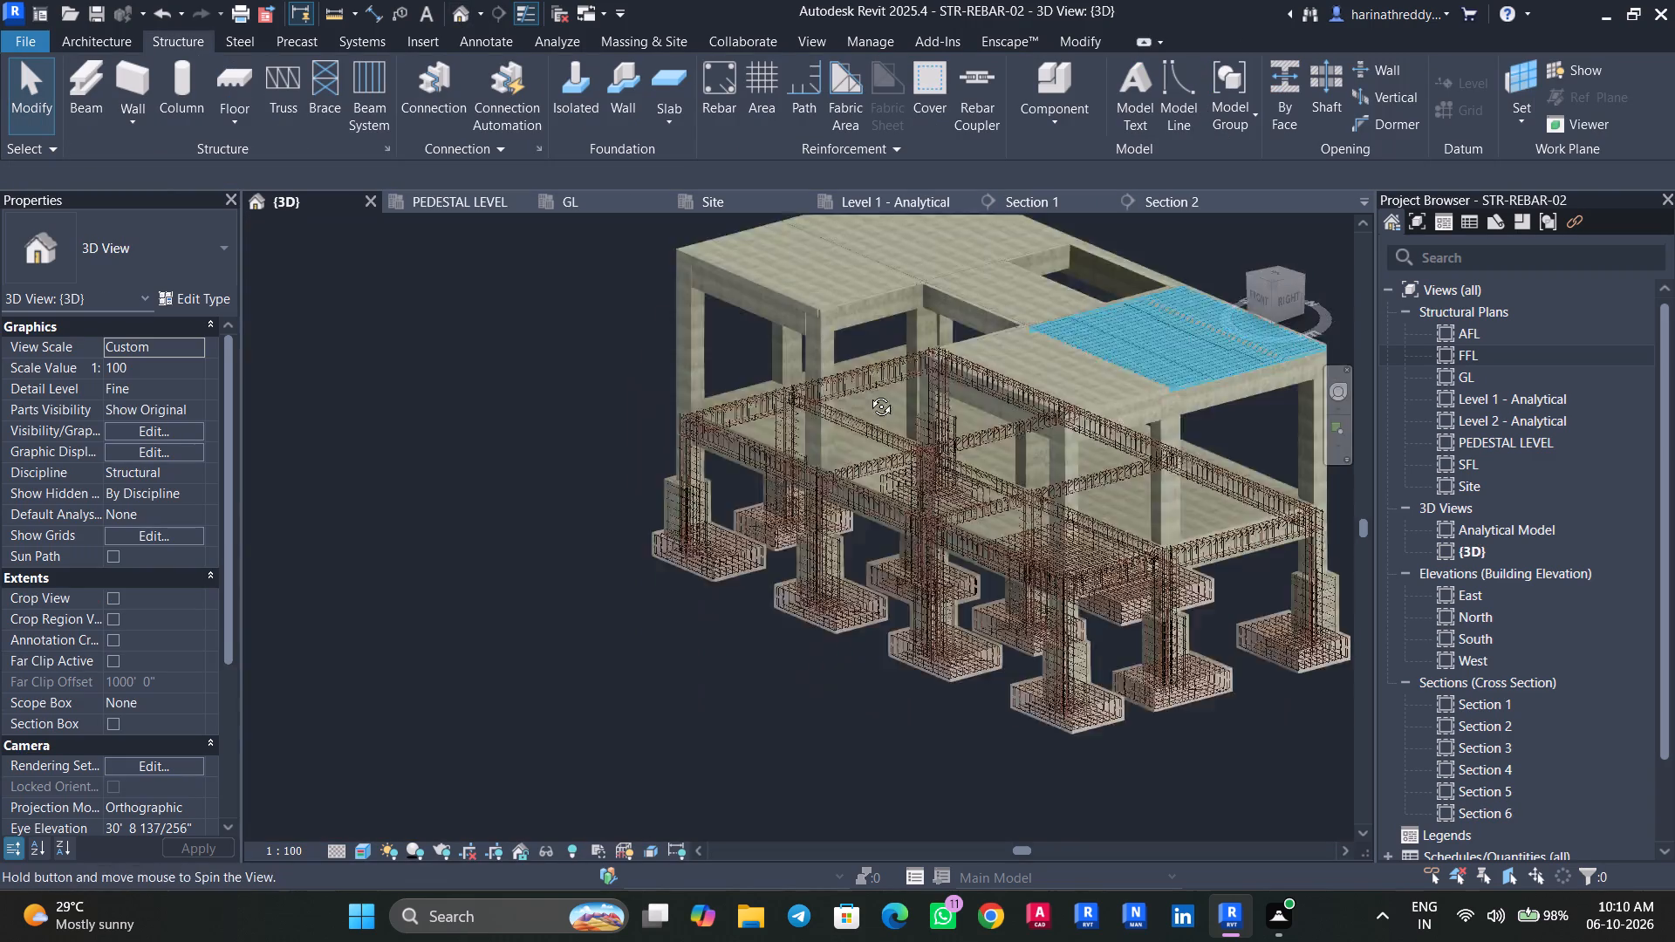
pyautogui.keyDown('shift'); pyautogui.moveTo(868, 393); pyautogui.dragTo(858, 401, button='middle'); pyautogui.keyUp('shift')
pyautogui.scroll(7, 1197, 372)
pyautogui.moveTo(1144, 468); pyautogui.dragTo(571, 659, button='middle')
pyautogui.scroll(5, 701, 379)
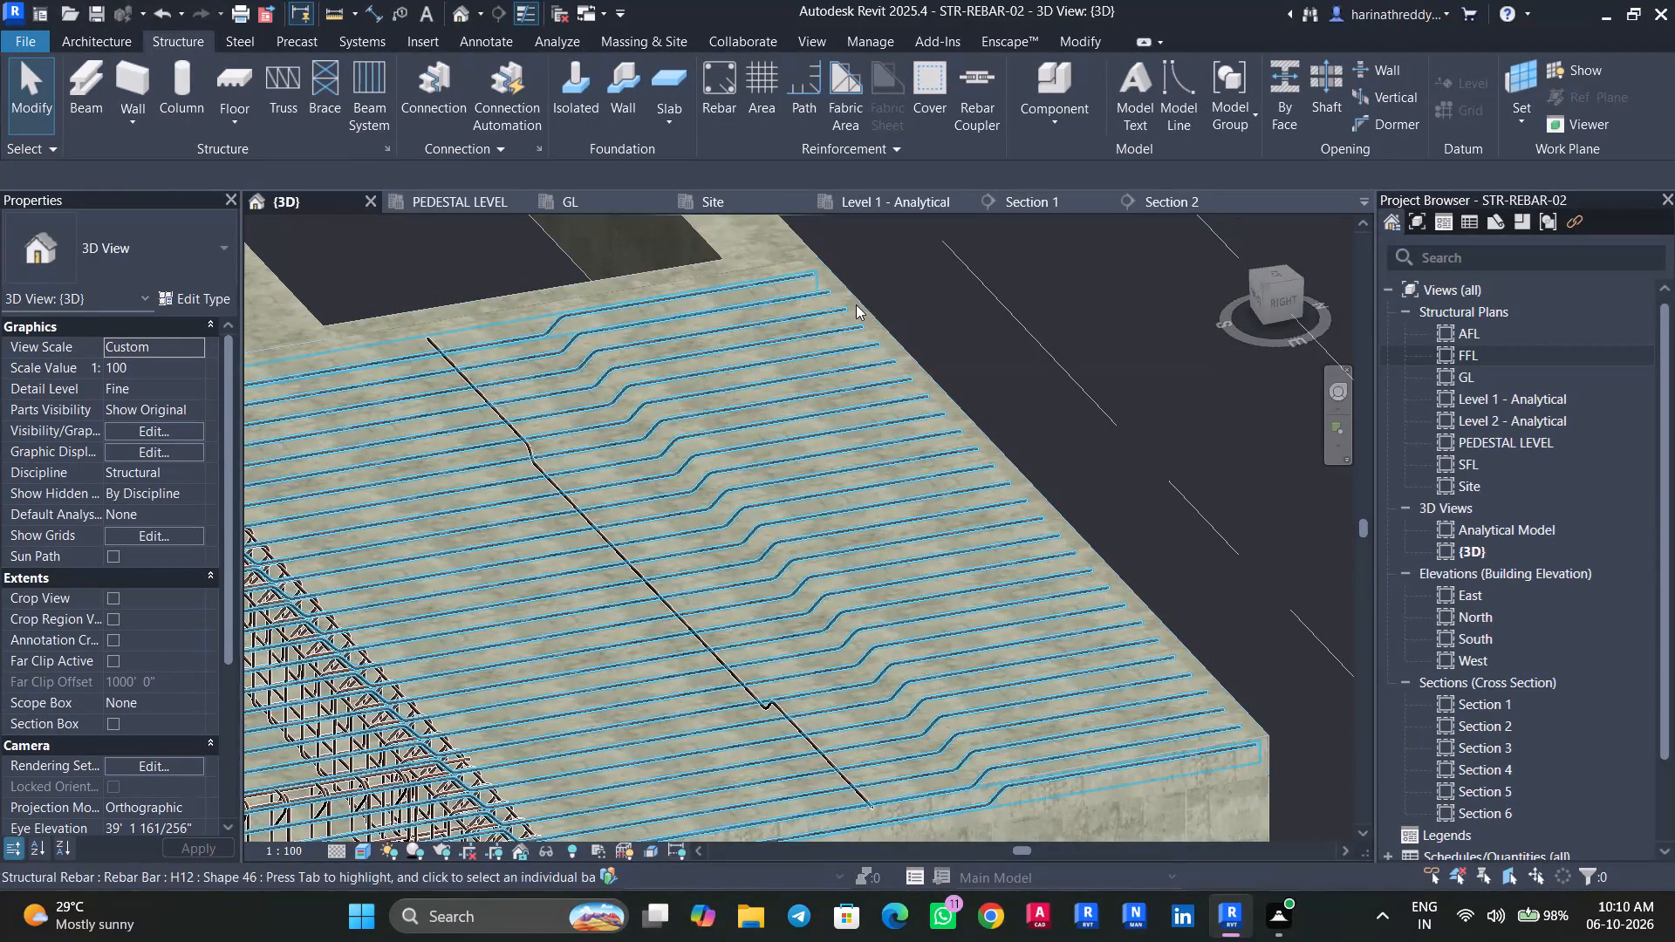
pyautogui.click(874, 323)
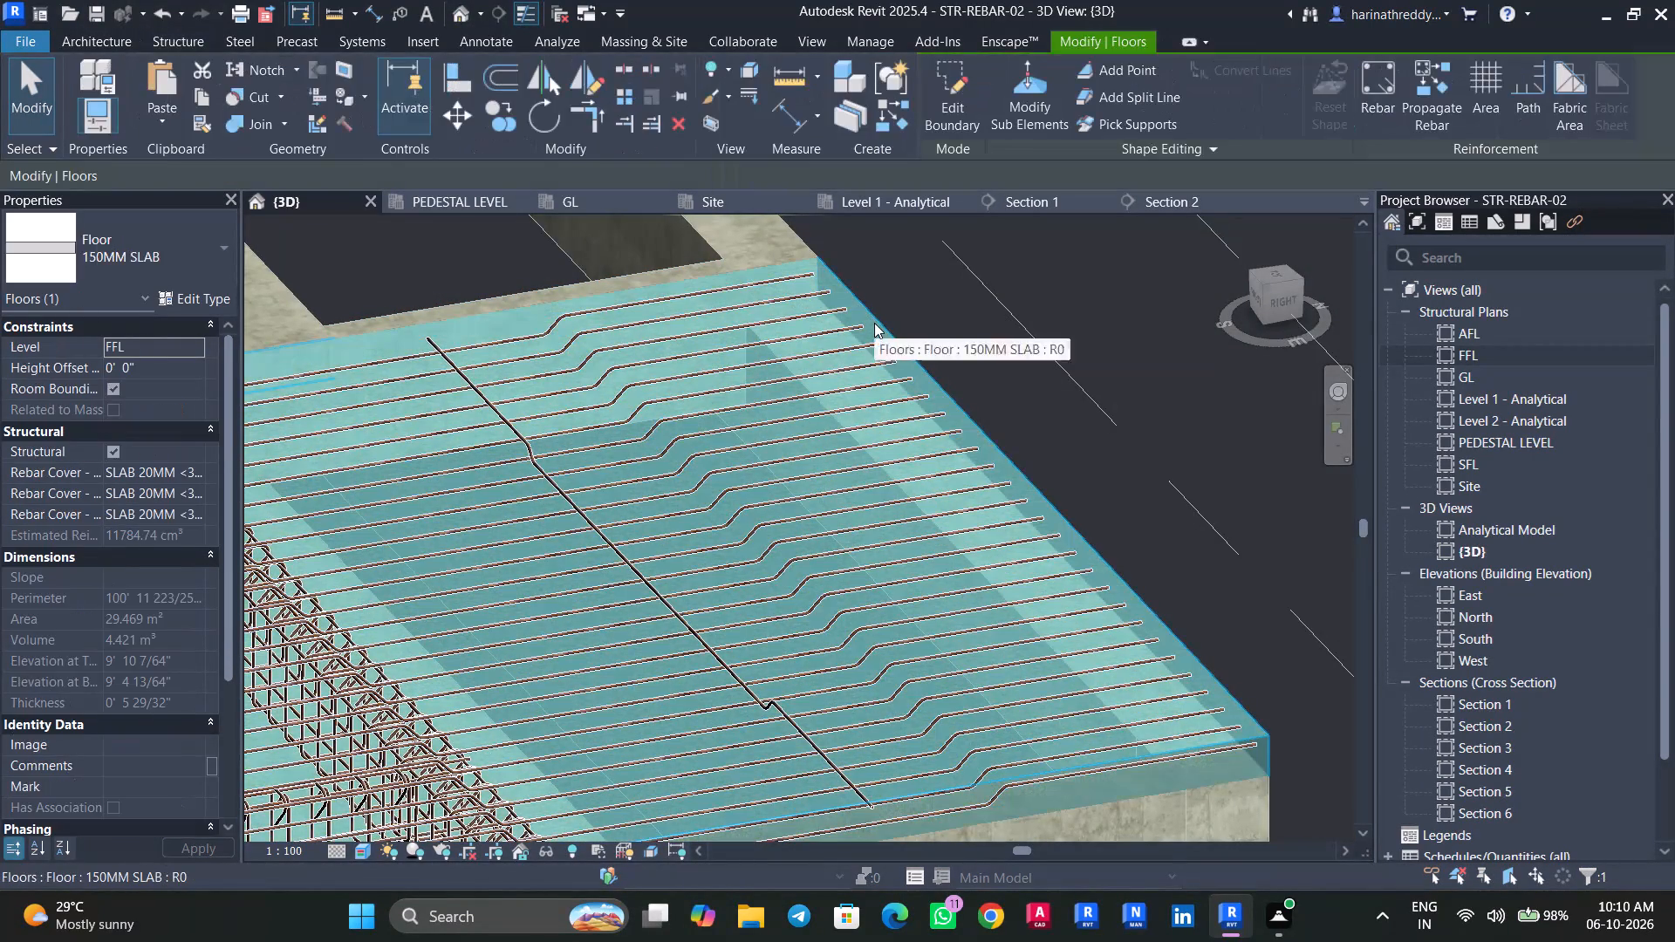
pyautogui.click(709, 124)
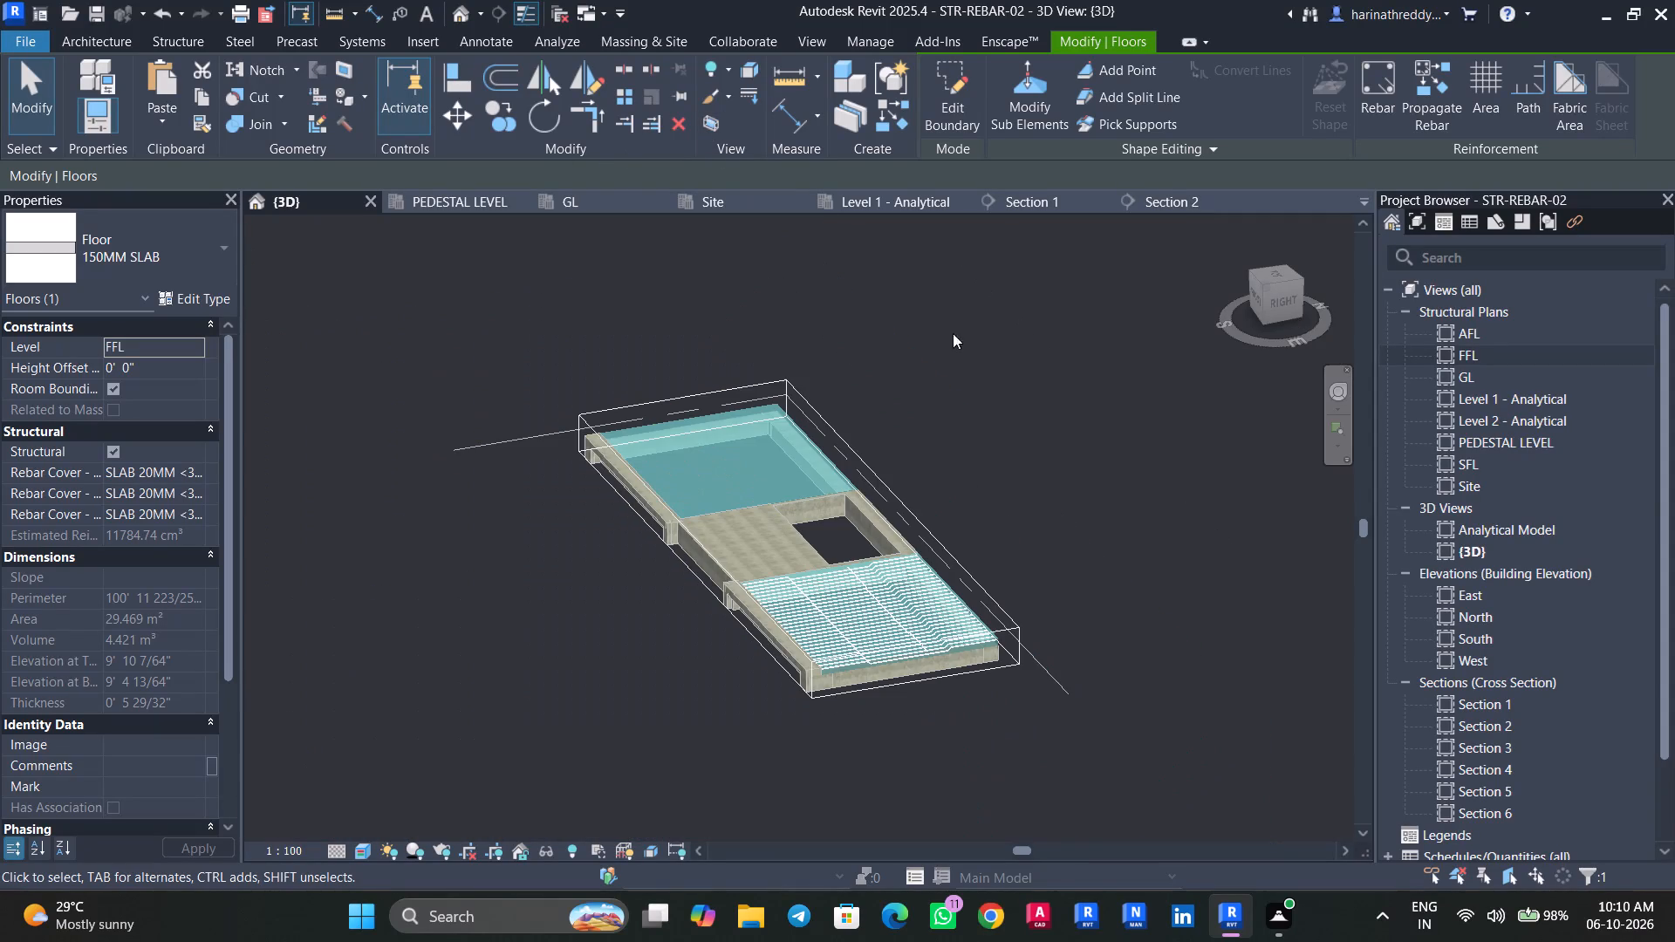
pyautogui.scroll(4, 859, 730)
pyautogui.keyDown('shift'); pyautogui.moveTo(860, 729); pyautogui.dragTo(909, 729, button='middle'); pyautogui.keyUp('shift')
pyautogui.press('Escape')
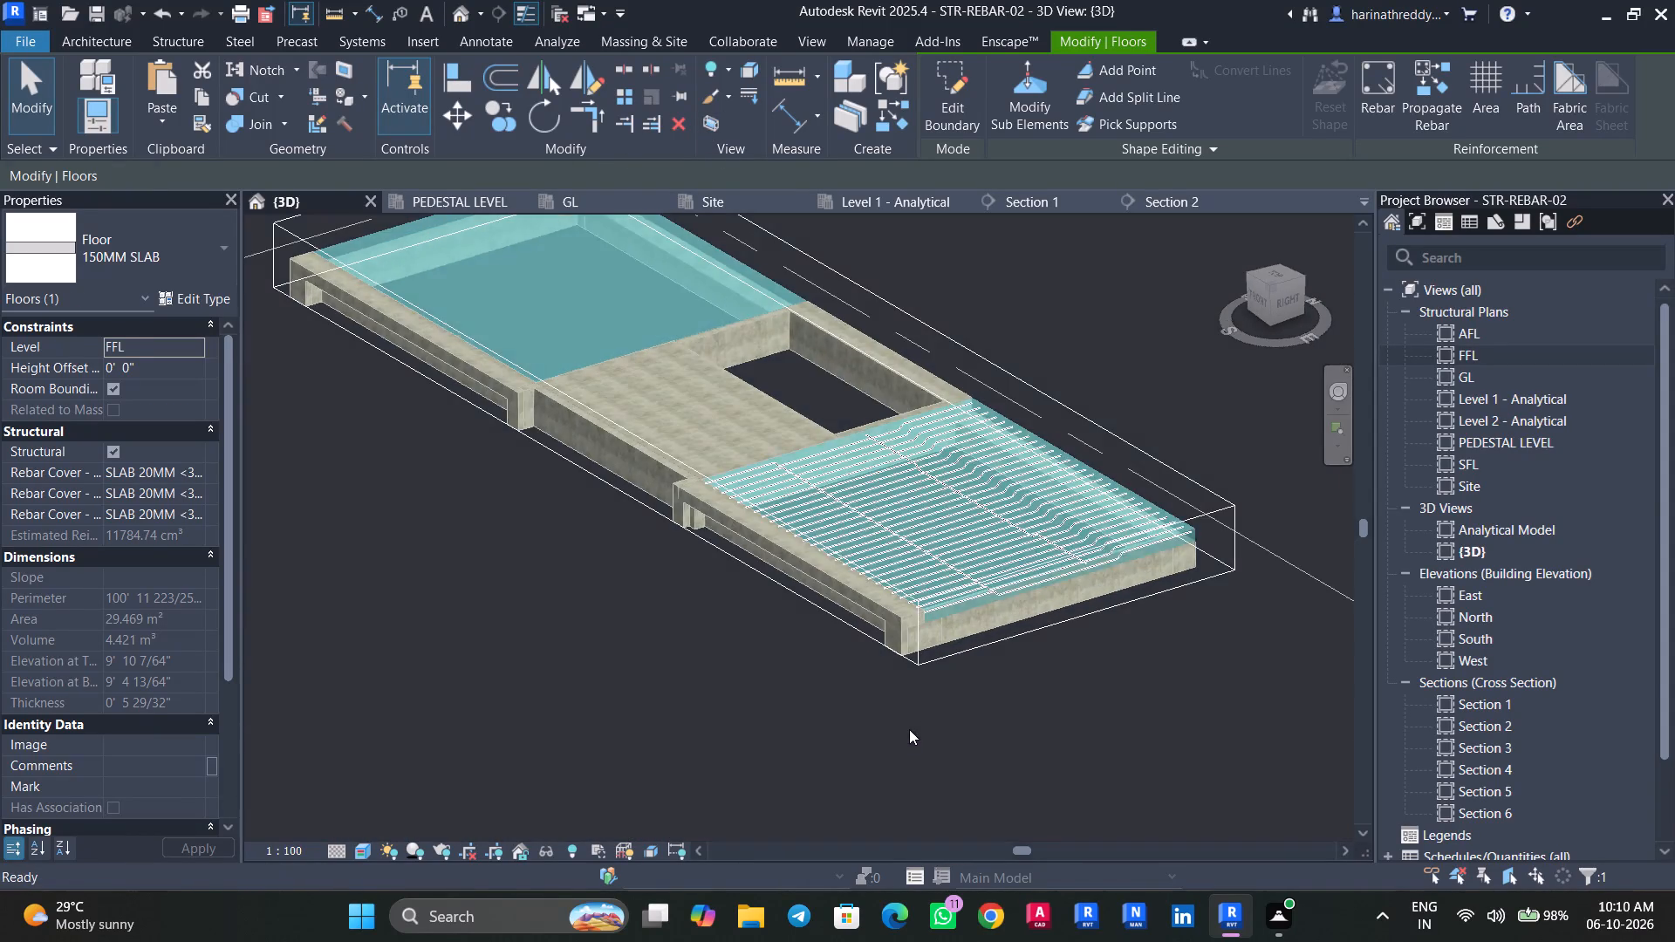
pyautogui.press('Escape')
# Distribute the new H12 cranked bar across the FFL slab using the Maximum Spacing layout rule at 150 mm.
pyautogui.scroll(5, 950, 679)
pyautogui.moveTo(932, 672); pyautogui.dragTo(725, 802, button='middle')
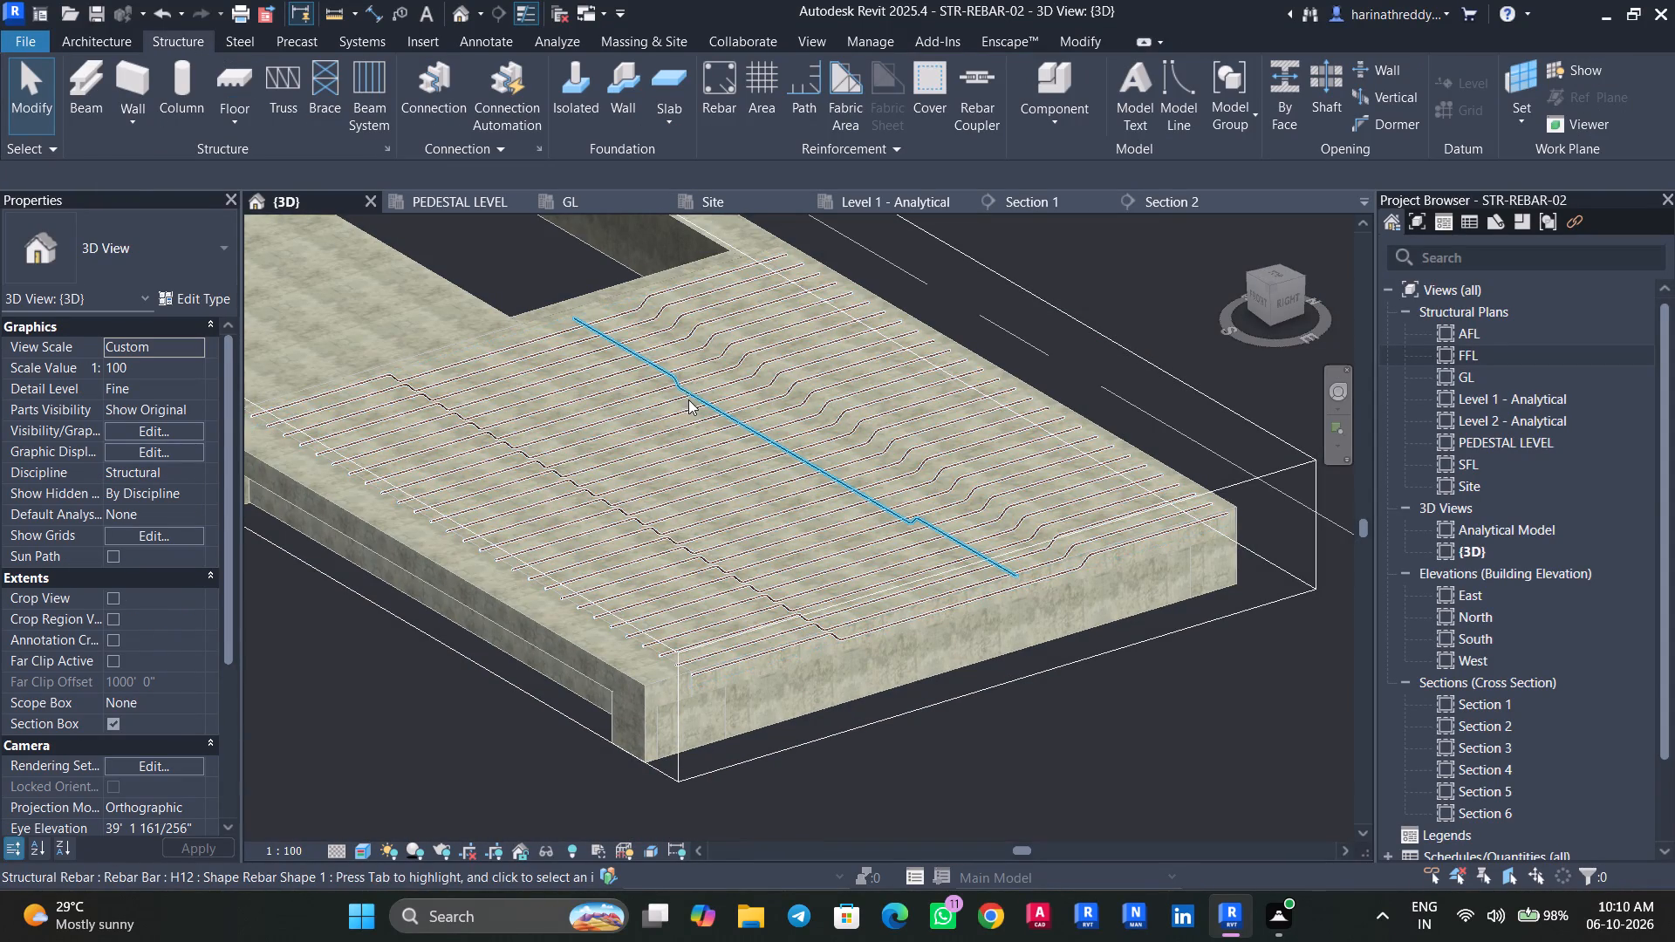
pyautogui.press('Tab')
pyautogui.click(695, 397)
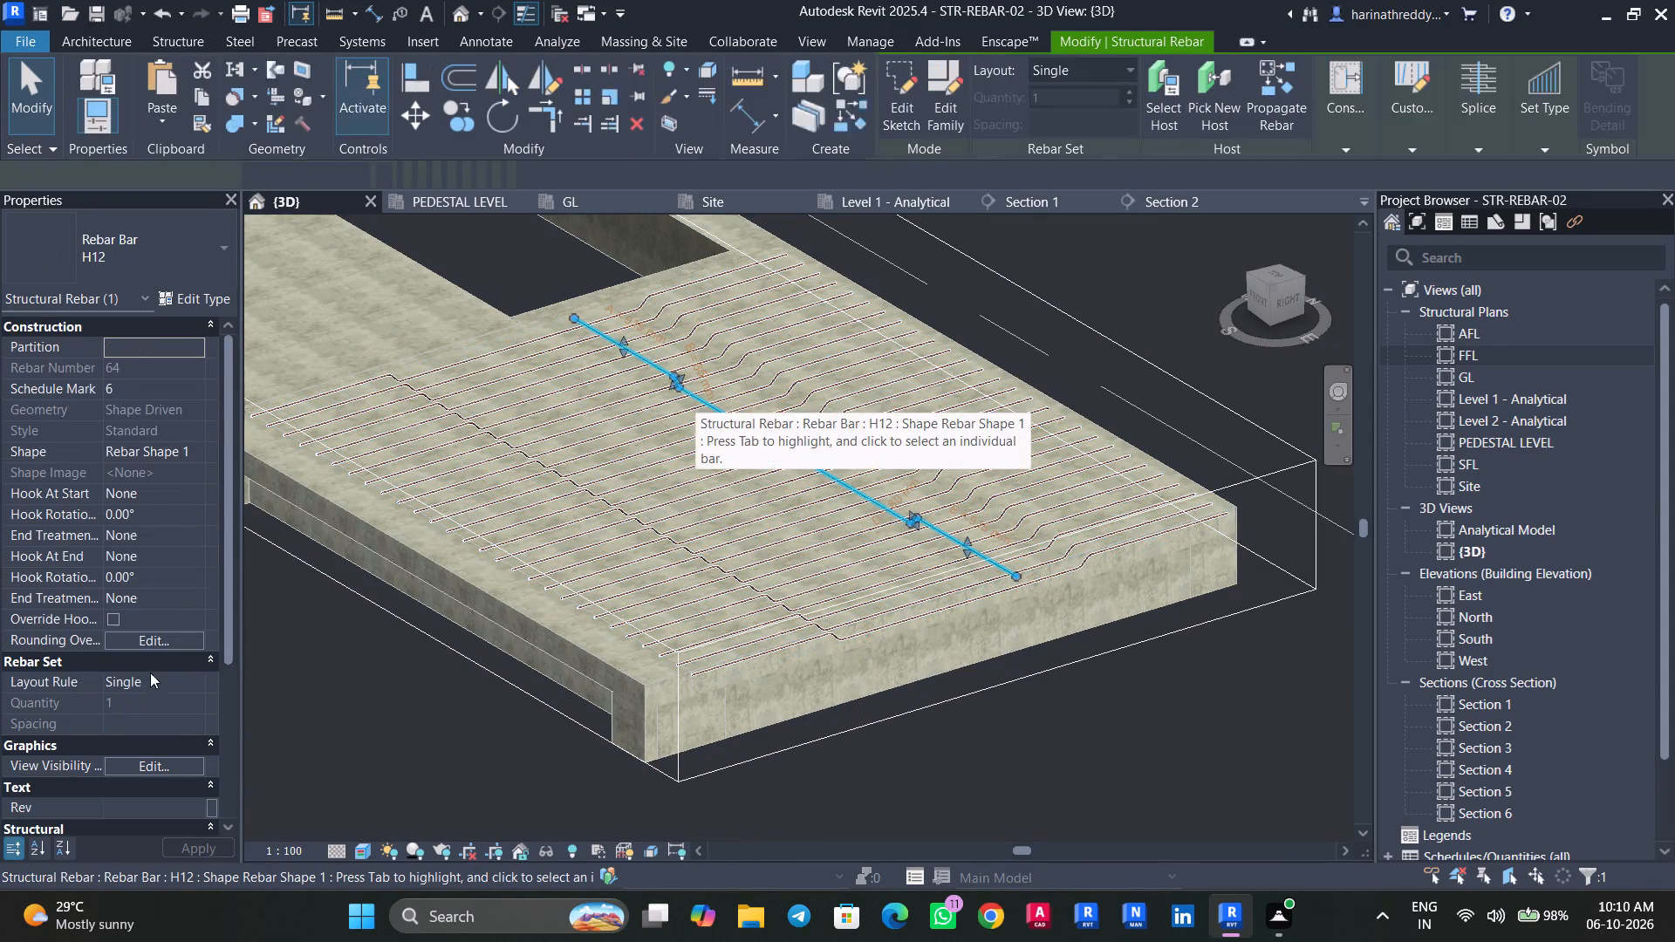
pyautogui.click(199, 680)
pyautogui.click(161, 730)
pyautogui.click(181, 726)
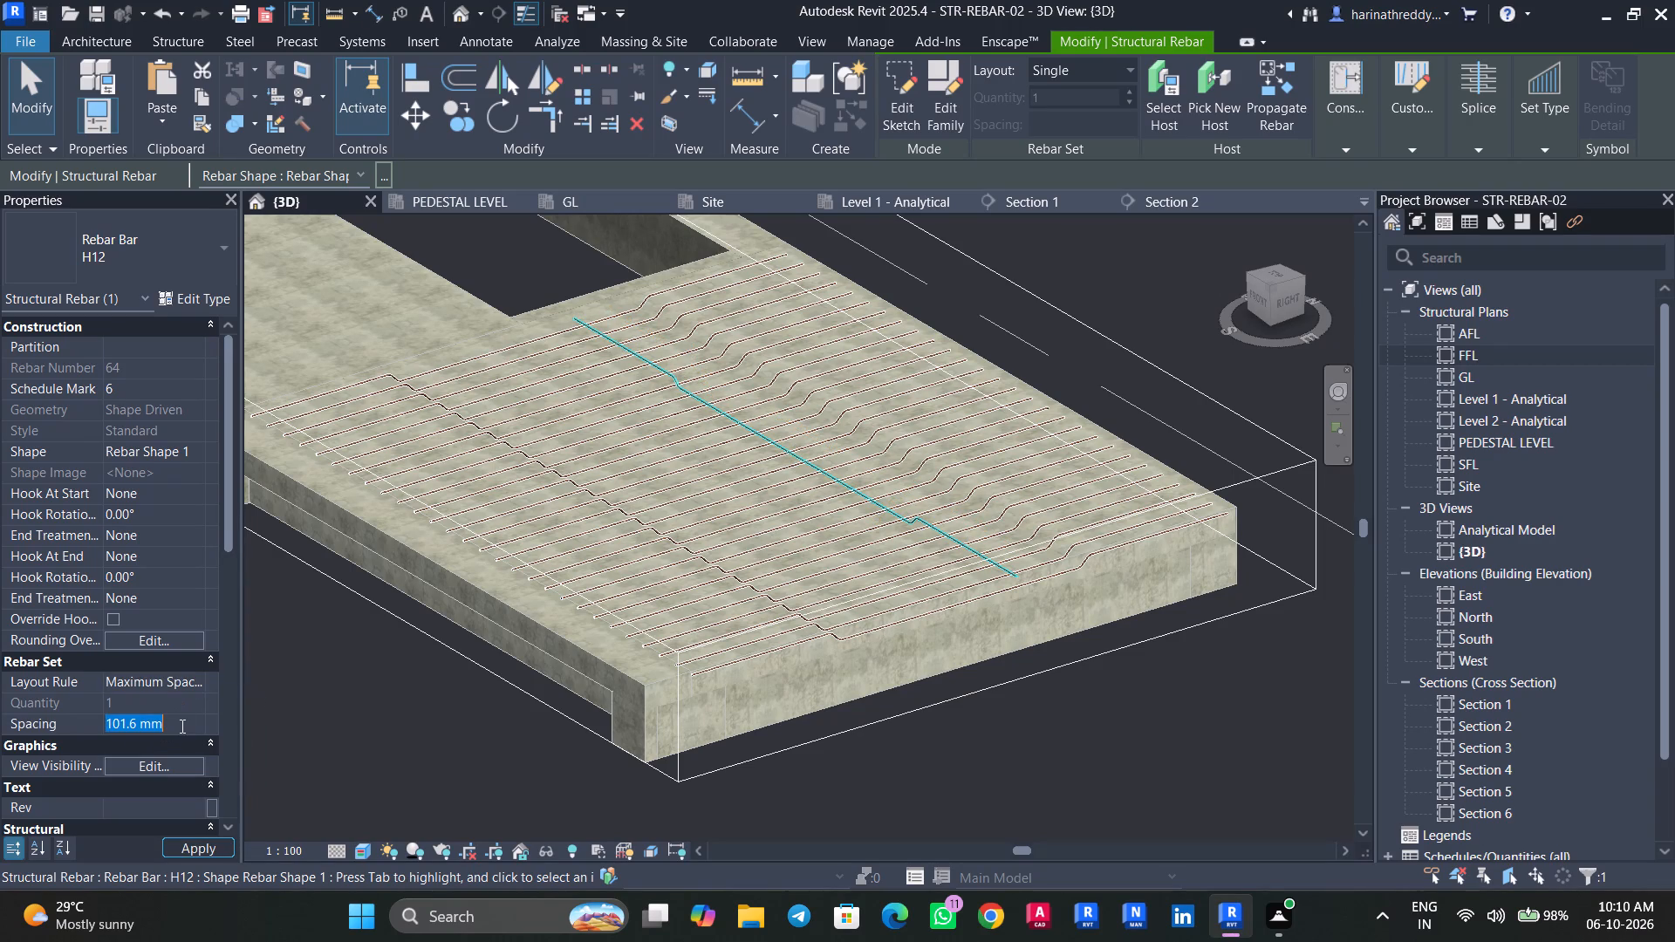
pyautogui.write('150')
pyautogui.press('Return')
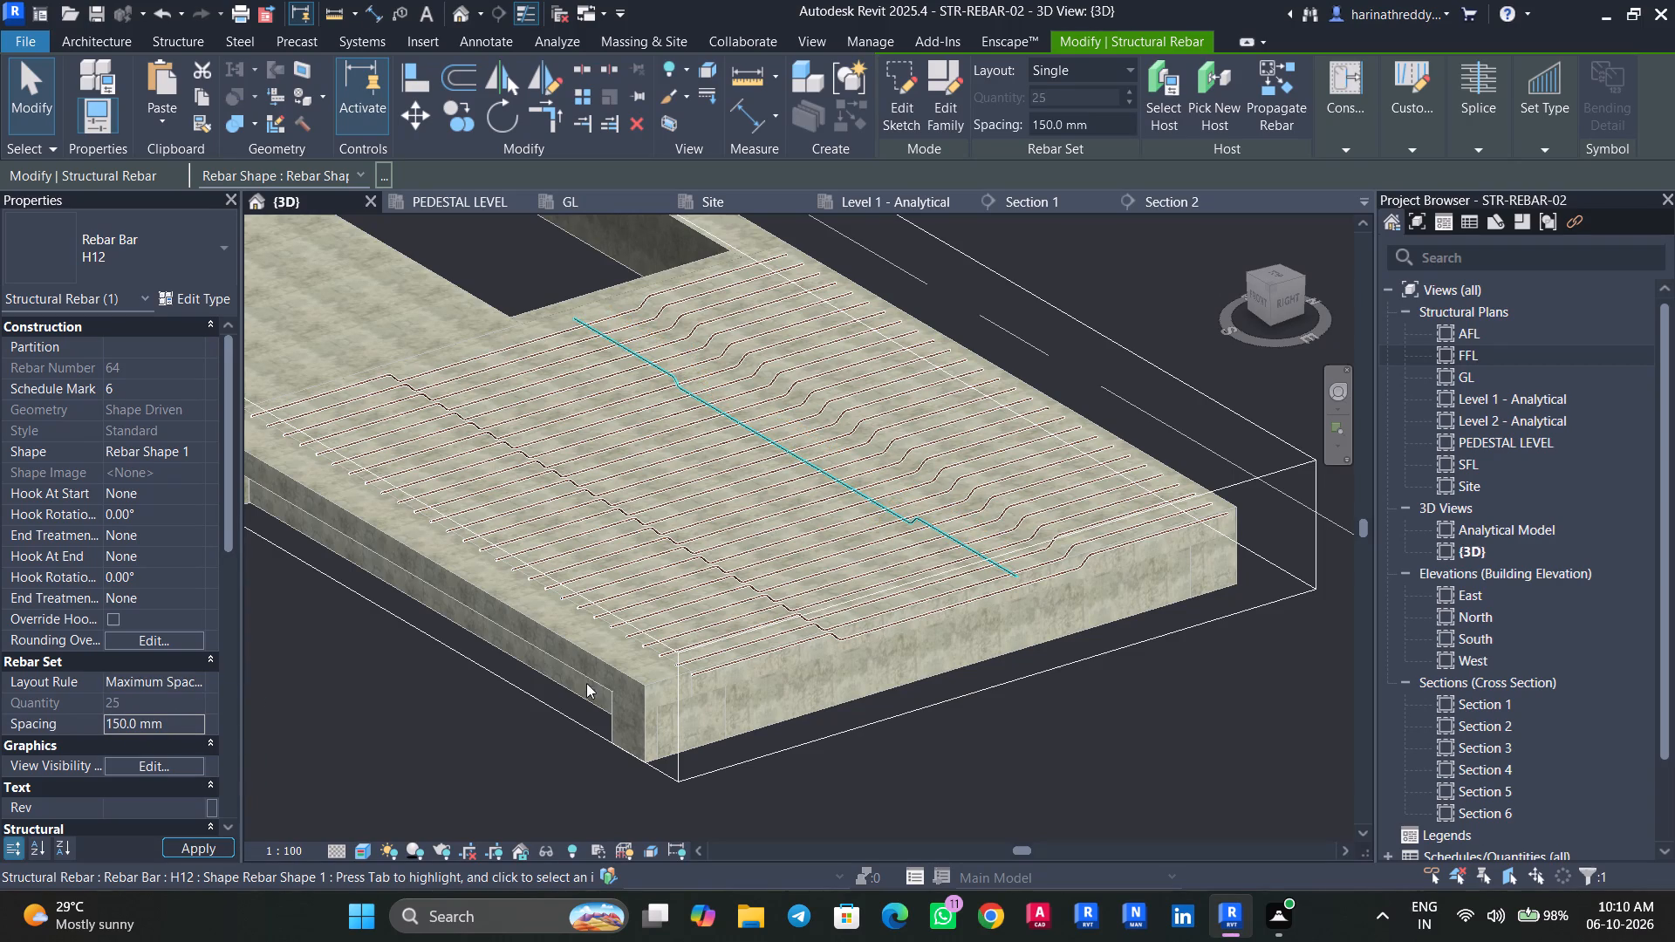
# Pull the north end of the cranked bar set inward to the north crank line of the perpendicular bars.
pyautogui.keyDown('shift'); pyautogui.moveTo(1186, 712); pyautogui.dragTo(1148, 726, button='middle'); pyautogui.keyUp('shift')
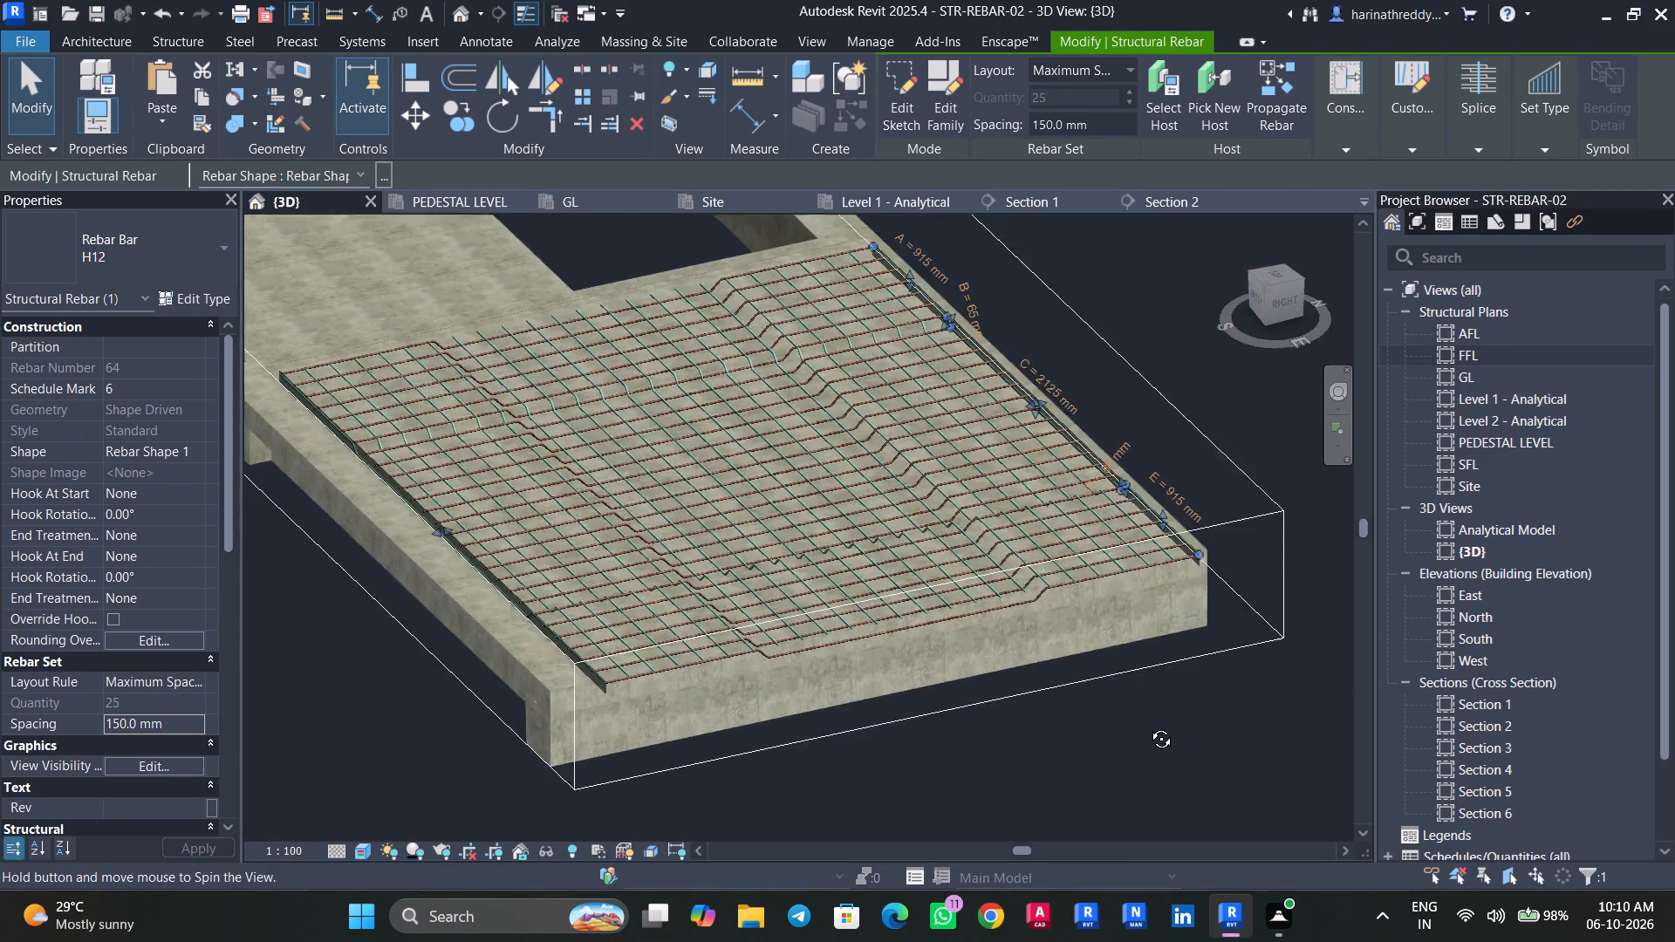
pyautogui.keyDown('shift'); pyautogui.moveTo(1148, 726); pyautogui.dragTo(1073, 799, button='middle'); pyautogui.keyUp('shift')
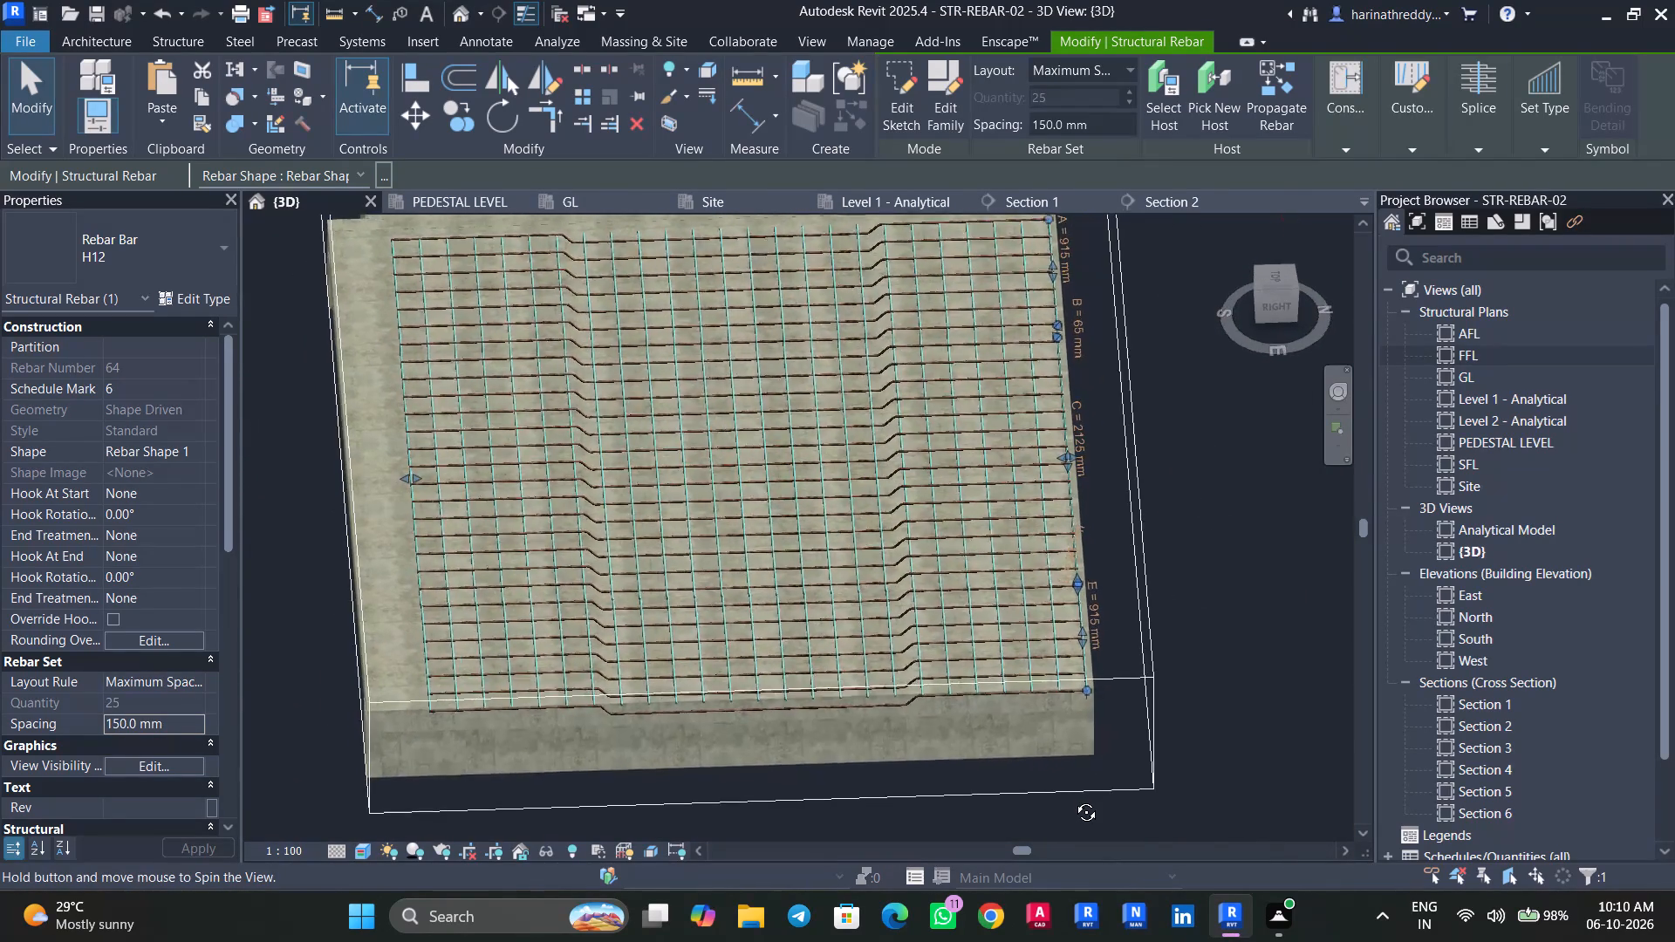
pyautogui.keyDown('shift'); pyautogui.moveTo(1073, 799); pyautogui.dragTo(1137, 774, button='middle'); pyautogui.keyUp('shift')
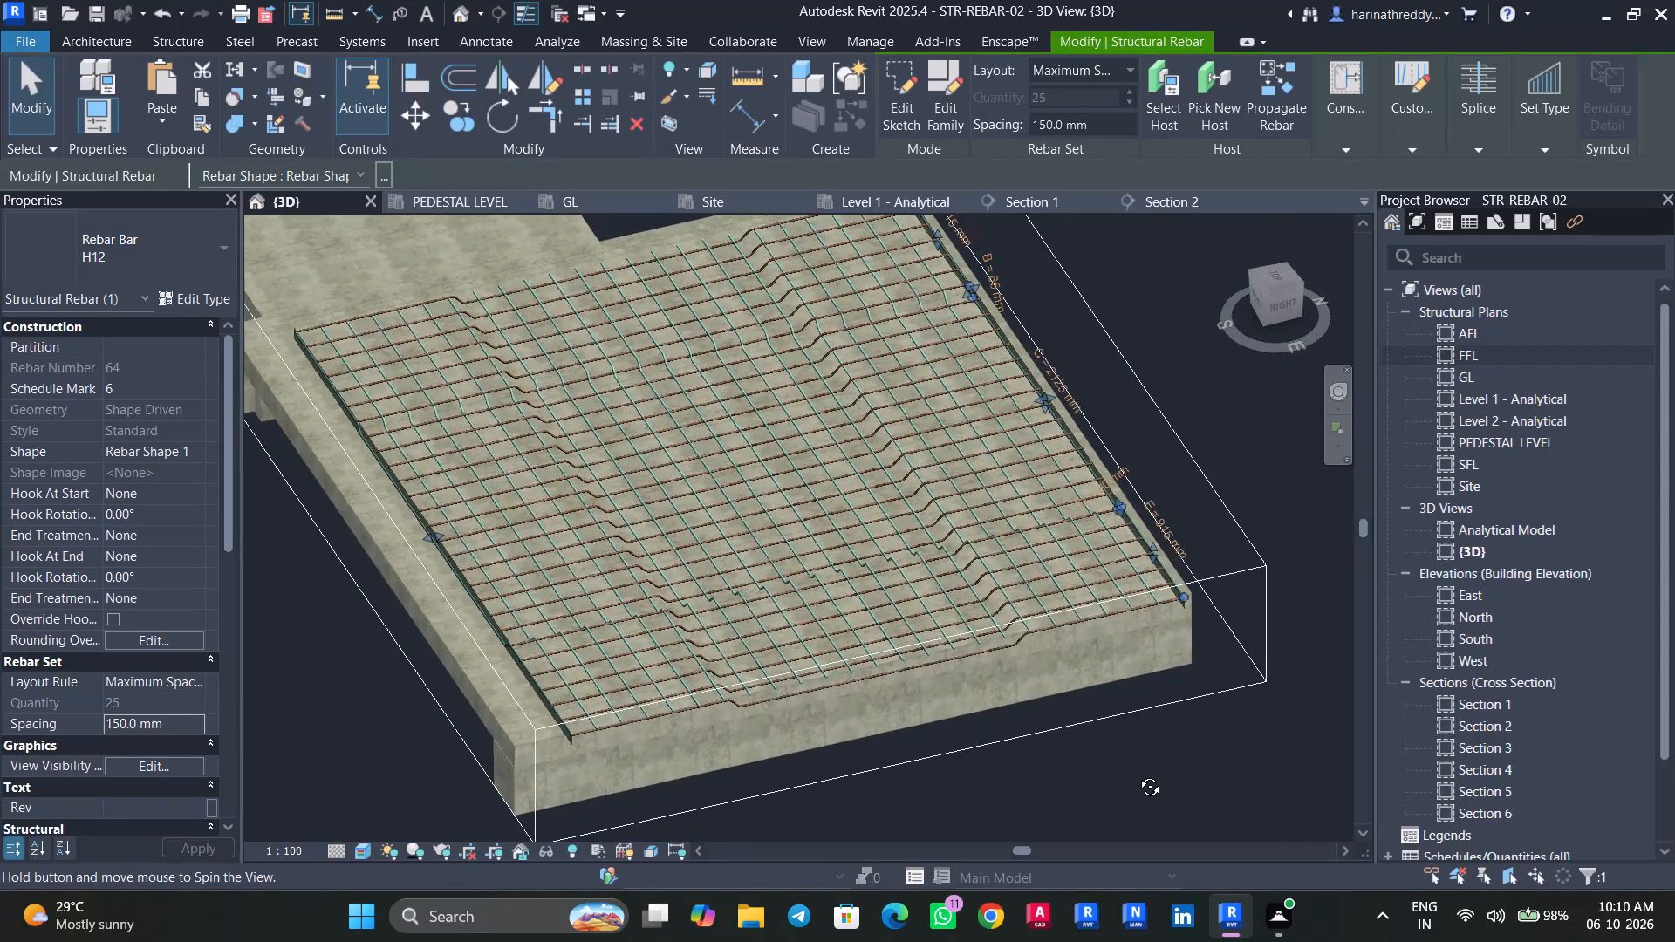
pyautogui.keyDown('shift'); pyautogui.moveTo(1137, 774); pyautogui.dragTo(1121, 778, button='middle'); pyautogui.keyUp('shift')
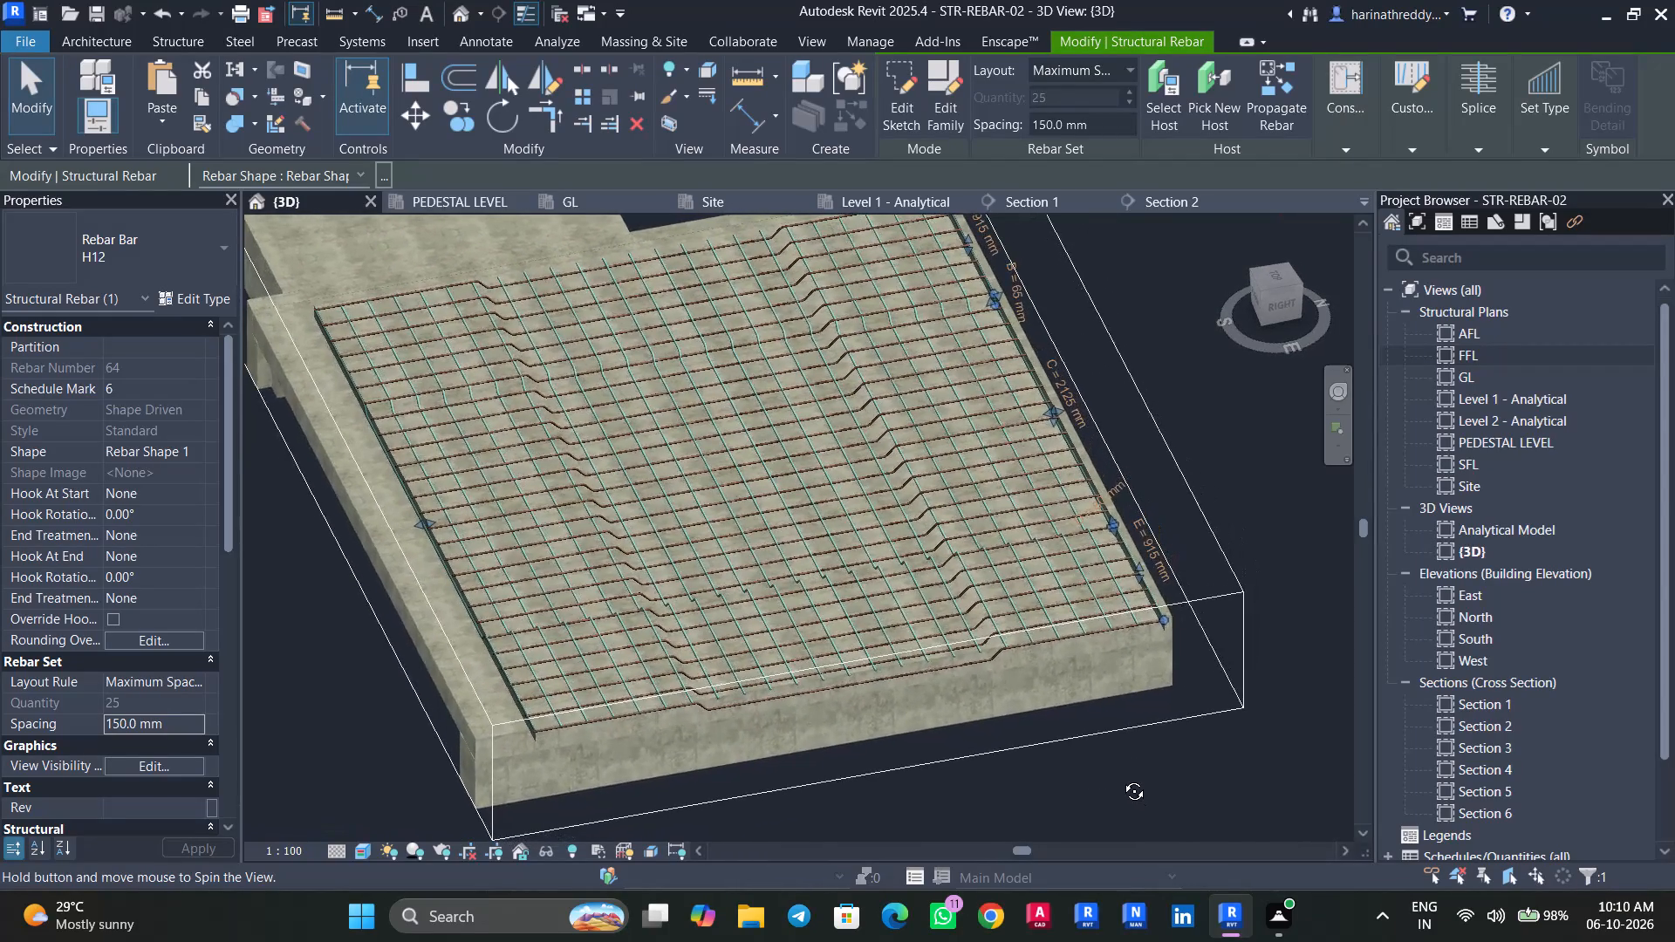
pyautogui.keyDown('shift'); pyautogui.moveTo(1121, 778); pyautogui.dragTo(1092, 799, button='middle'); pyautogui.keyUp('shift')
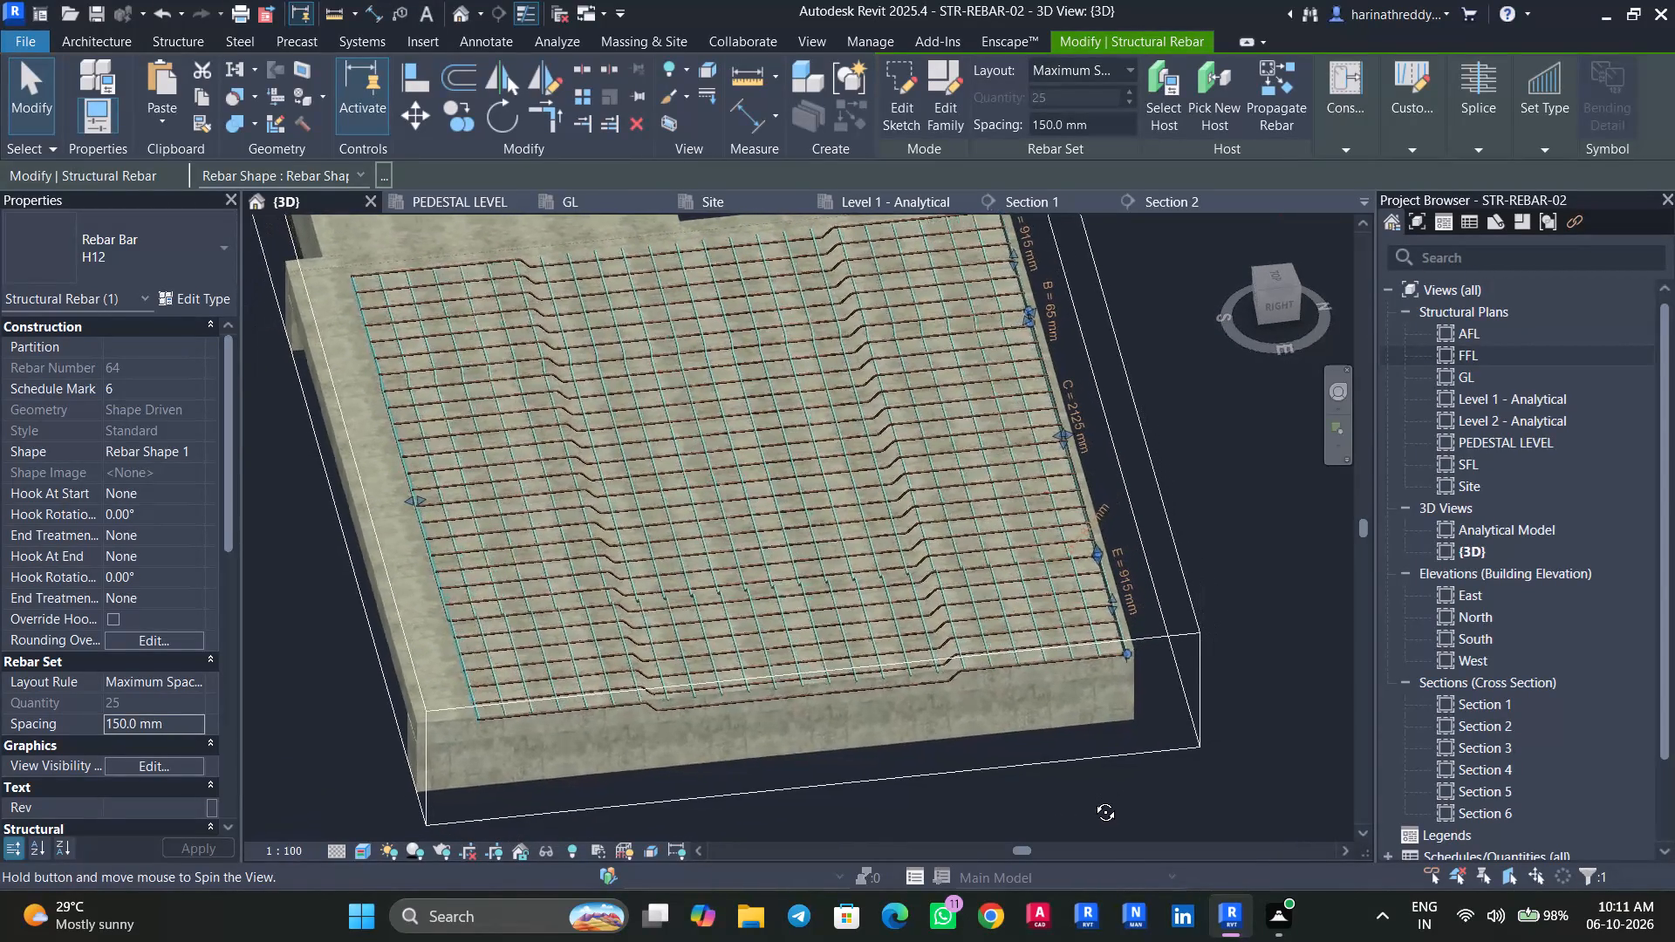
pyautogui.keyDown('shift'); pyautogui.moveTo(1092, 799); pyautogui.dragTo(1090, 816, button='middle'); pyautogui.keyUp('shift')
pyautogui.keyDown('shift'); pyautogui.scroll(1, 1090, 816); pyautogui.keyUp('shift')
pyautogui.keyDown('shift'); pyautogui.scroll(1, 1227, 535); pyautogui.keyUp('shift')
pyautogui.keyDown('shift'); pyautogui.moveTo(1227, 535); pyautogui.dragTo(1234, 633, button='middle'); pyautogui.keyUp('shift')
pyautogui.click(1285, 288)
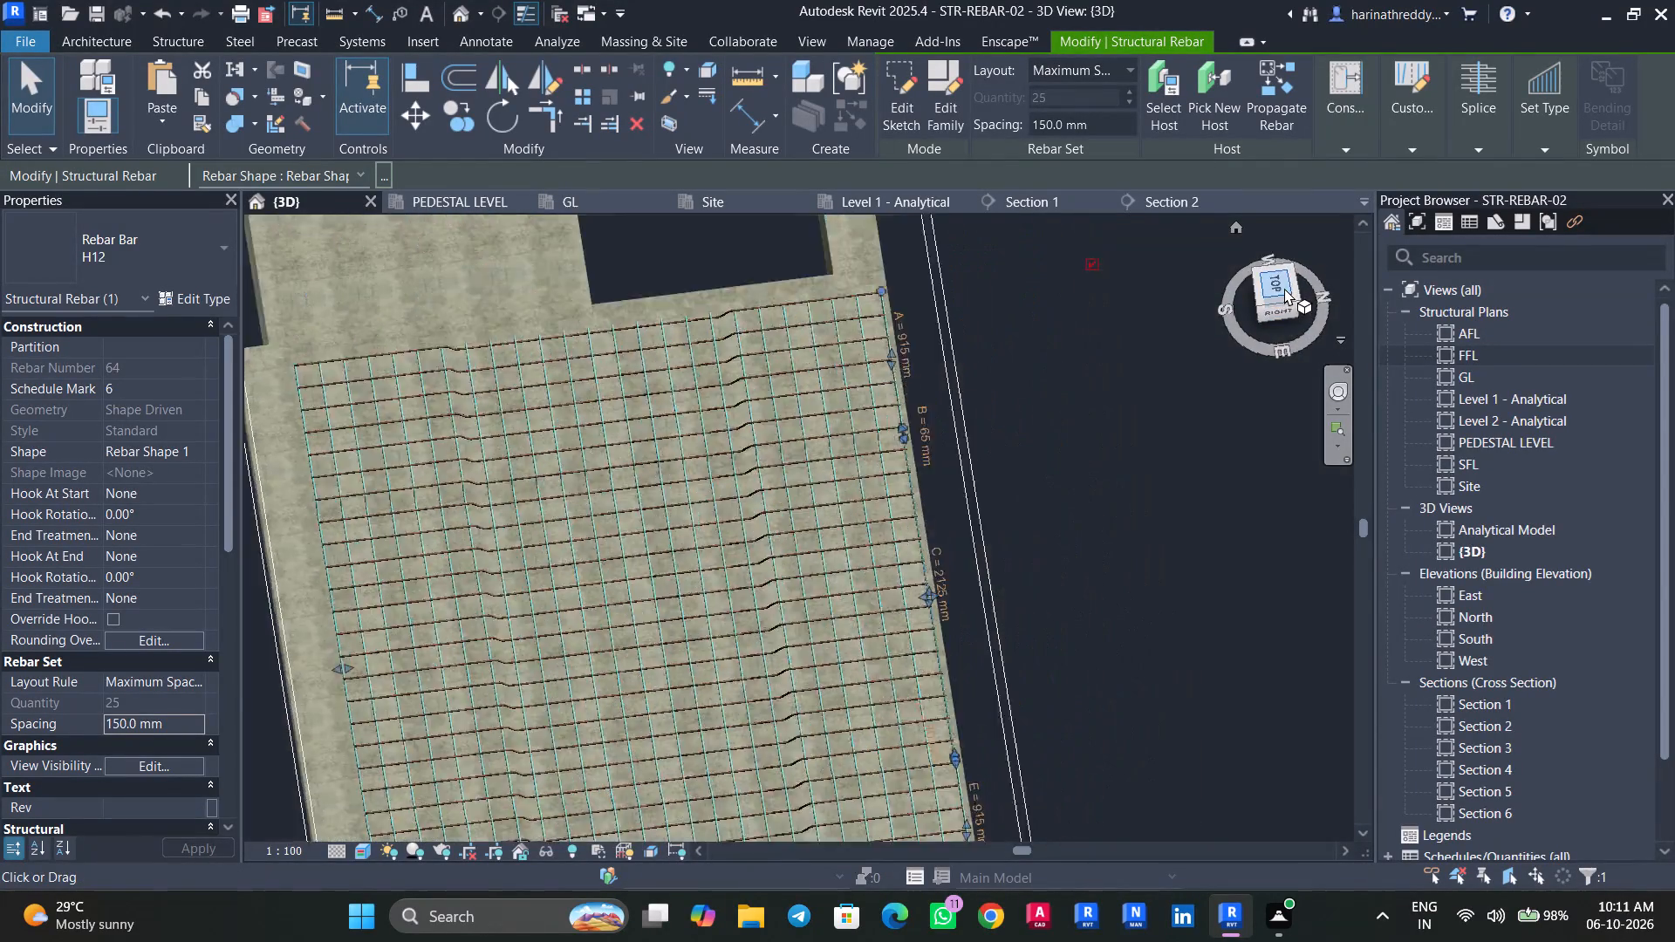
pyautogui.scroll(5, 1025, 541)
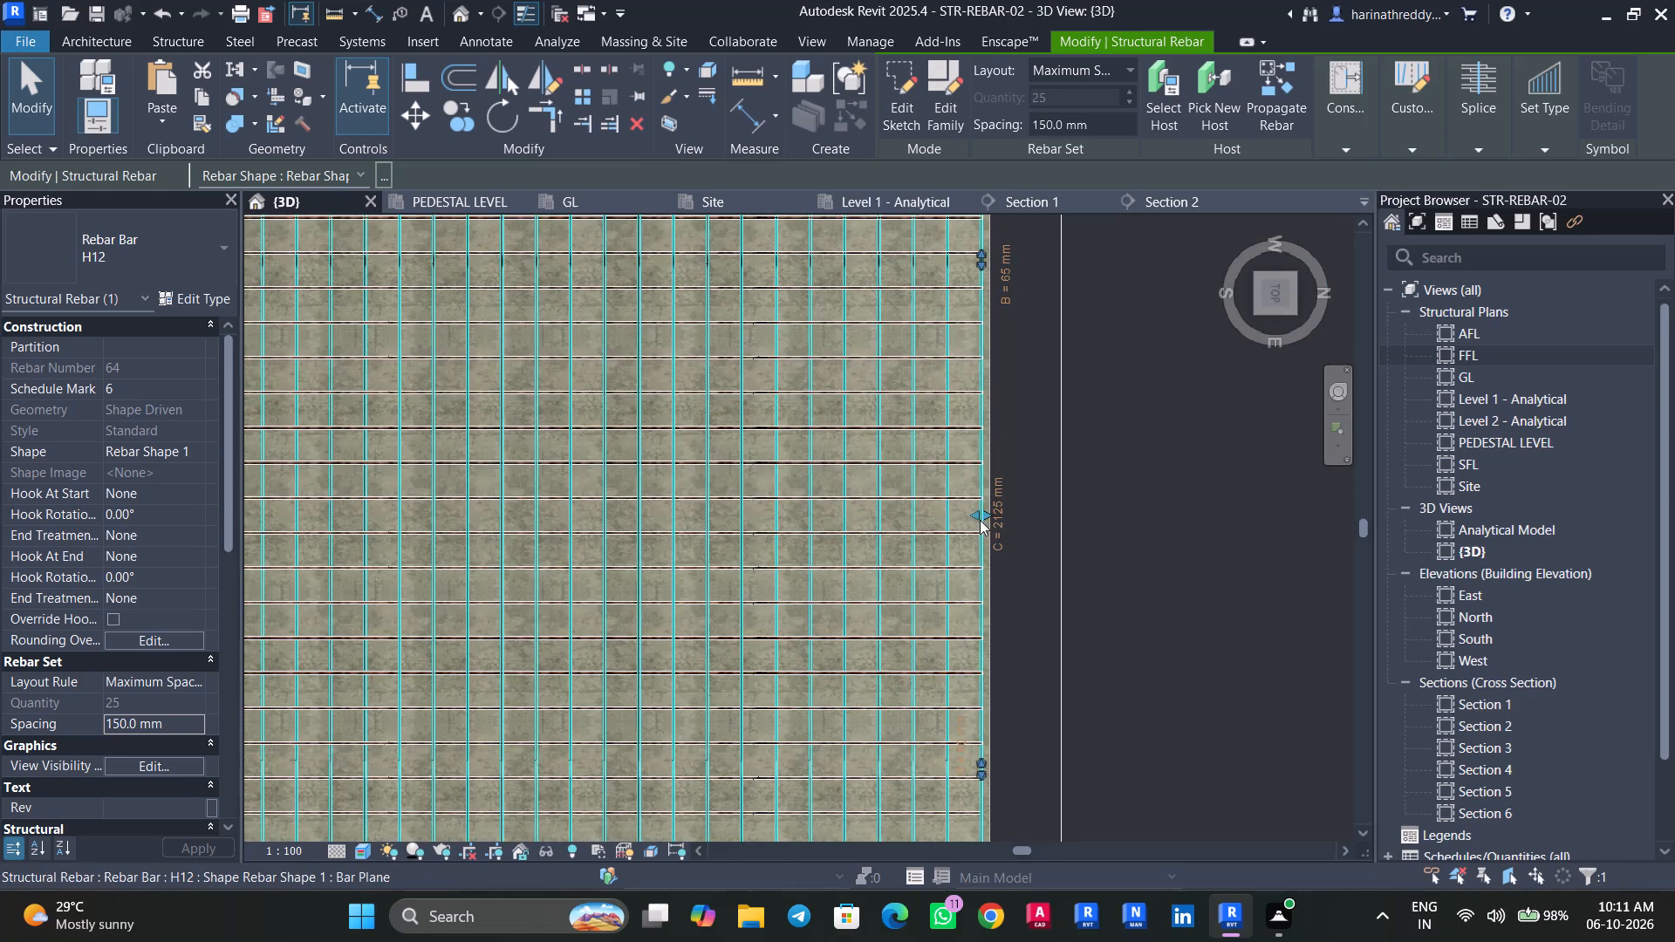
pyautogui.moveTo(1115, 550); pyautogui.dragTo(1195, 606, button='middle')
pyautogui.keyDown('shift'); pyautogui.moveTo(1195, 606); pyautogui.dragTo(1206, 211, button='middle'); pyautogui.keyUp('shift')
pyautogui.moveTo(1053, 560); pyautogui.dragTo(872, 577)
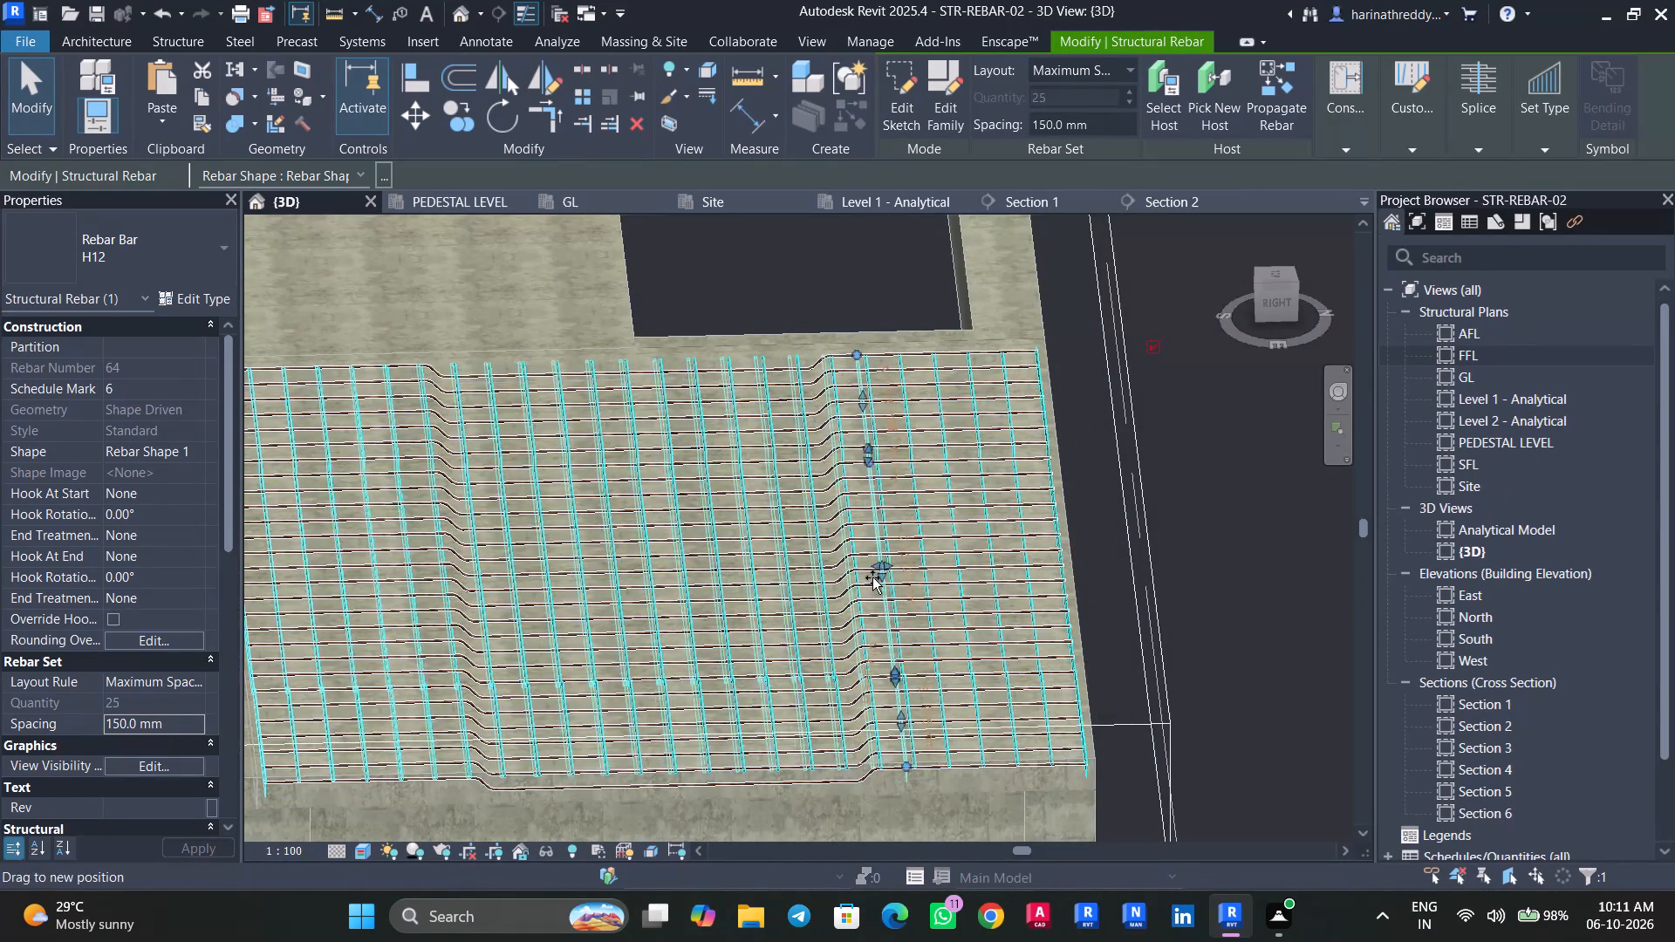
pyautogui.moveTo(872, 577); pyautogui.dragTo(822, 577)
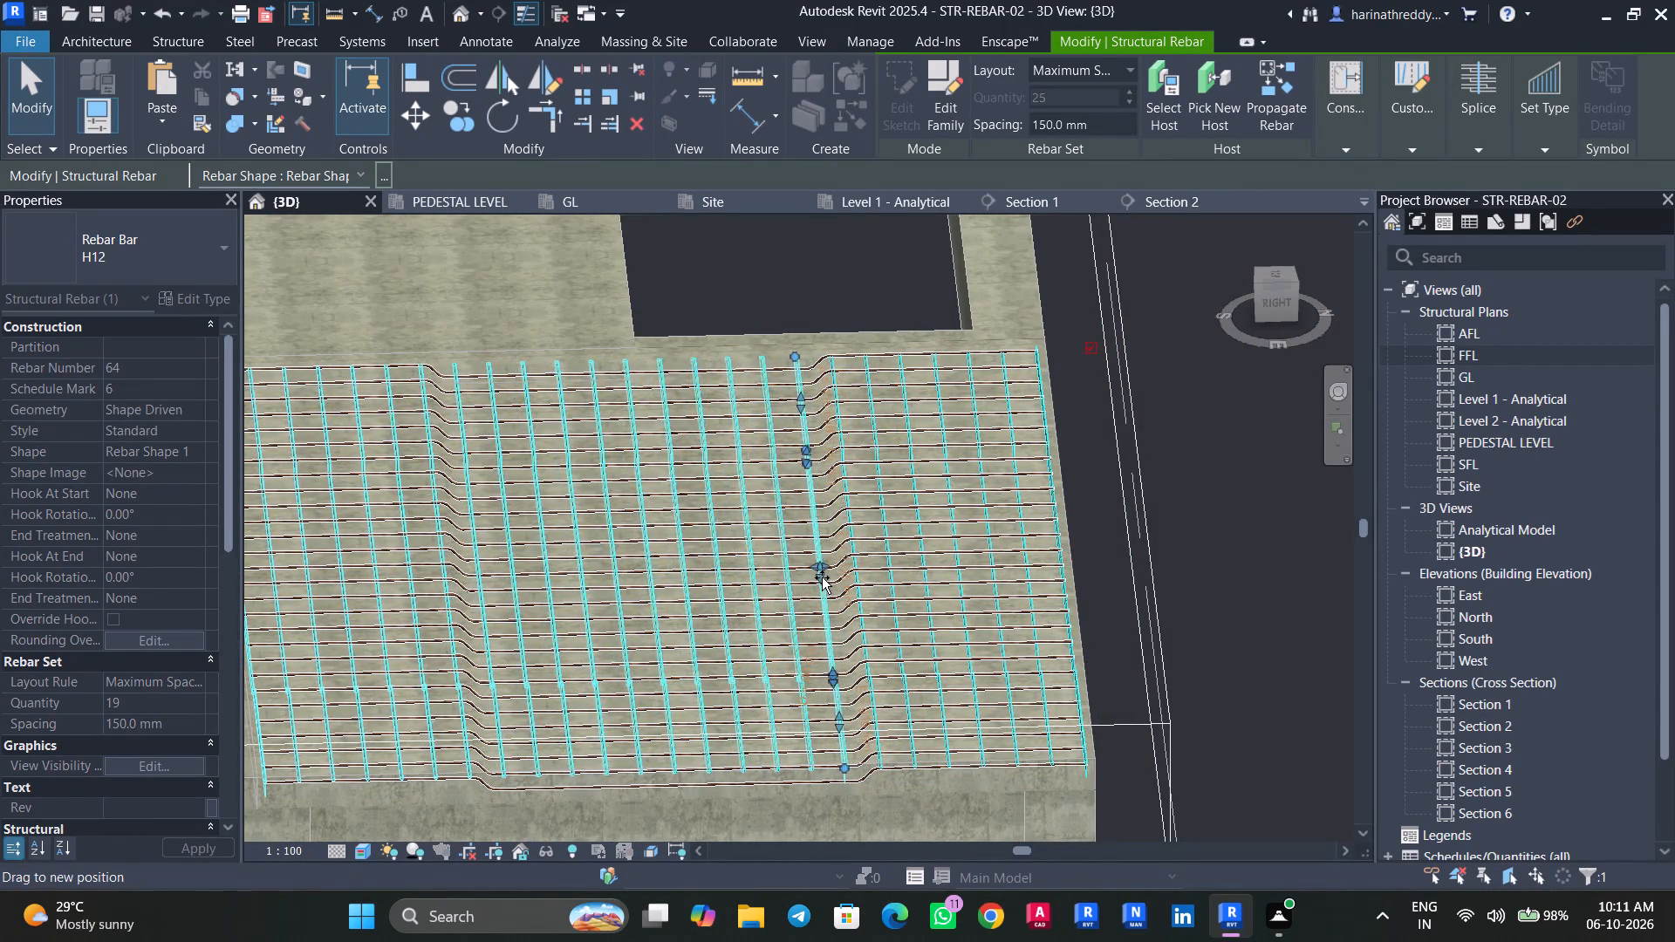
pyautogui.moveTo(822, 577); pyautogui.dragTo(826, 578)
# Pull the south end of the cranked bar set inward to the south crank line of the perpendicular bars and deselect it.
pyautogui.scroll(1, 504, 634)
pyautogui.moveTo(528, 627); pyautogui.dragTo(713, 583, button='middle')
pyautogui.moveTo(390, 525); pyautogui.dragTo(664, 557)
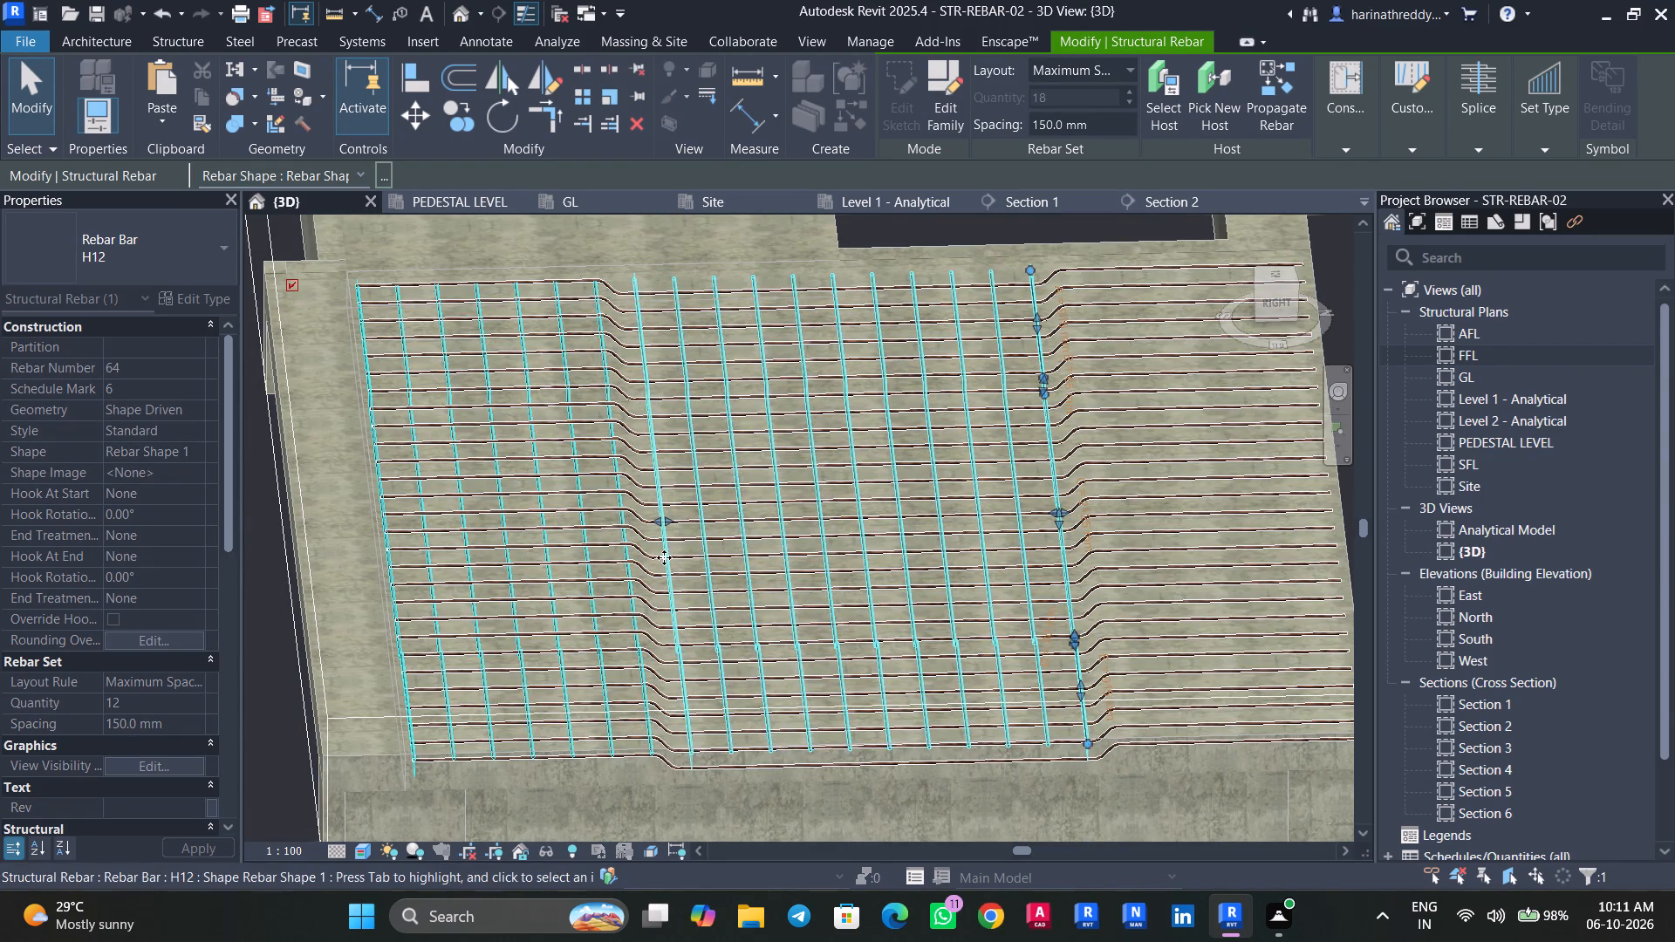
pyautogui.press('Escape')
pyautogui.press('Escape')
# Examine in 3D how the shortened bar set sits between the cranks of the perpendicular slab bars.
pyautogui.scroll(5, 577, 591)
pyautogui.keyDown('shift'); pyautogui.scroll(1, 546, 593); pyautogui.keyUp('shift')
pyautogui.keyDown('shift'); pyautogui.moveTo(546, 593); pyautogui.dragTo(681, 547, button='middle'); pyautogui.keyUp('shift')
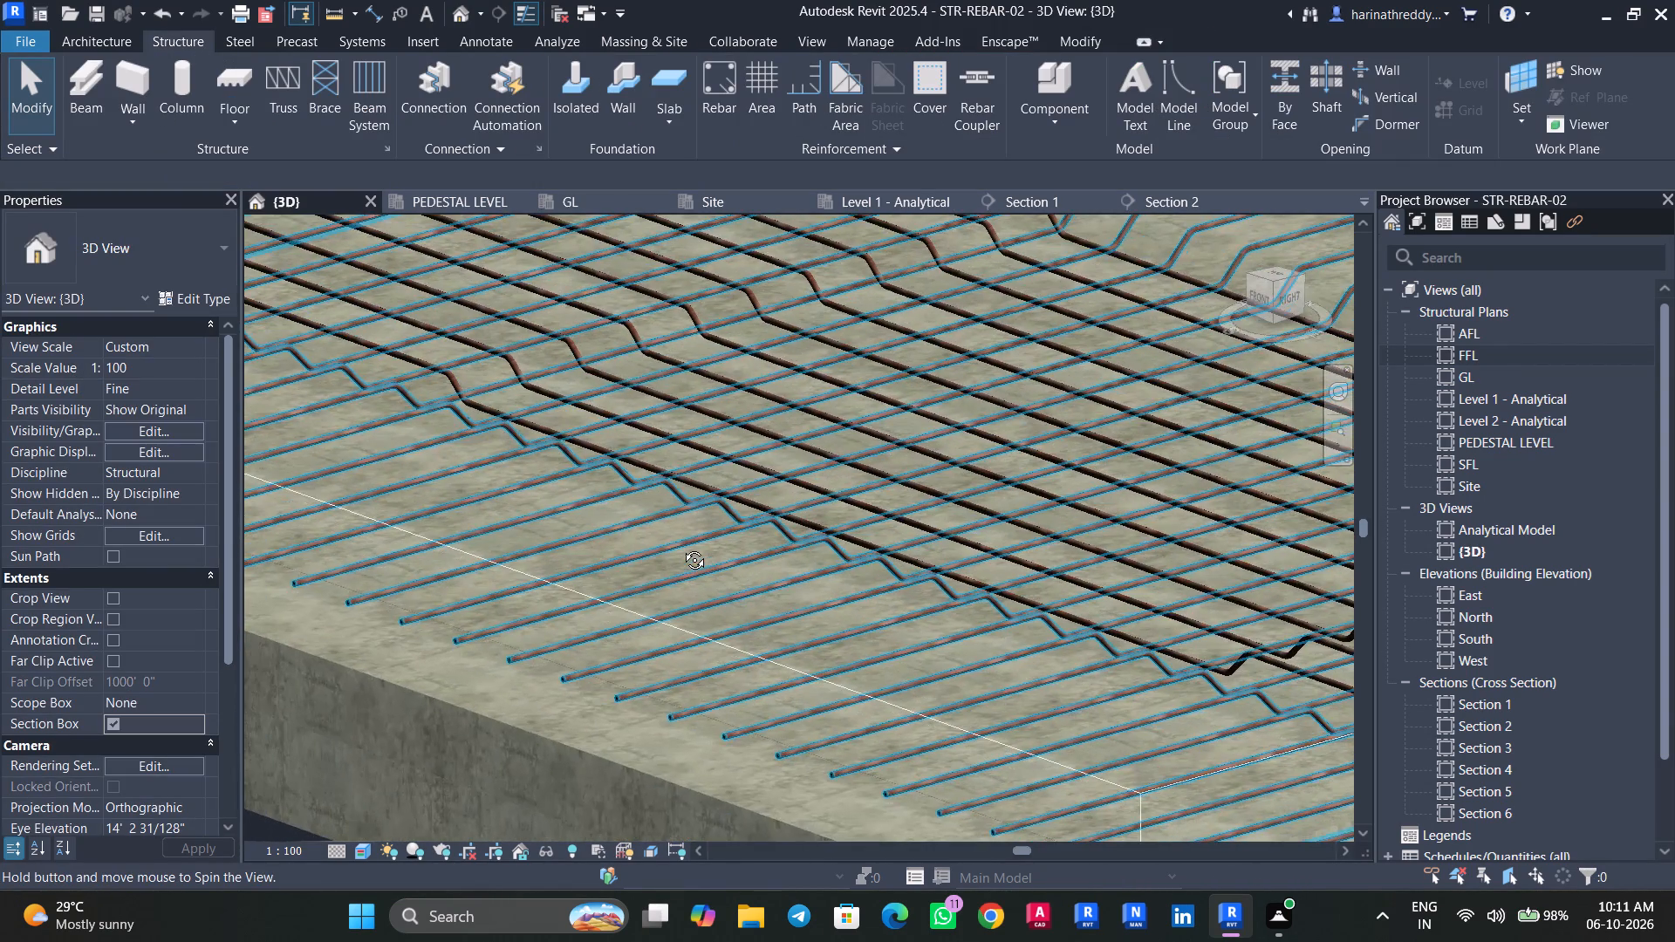
pyautogui.keyDown('shift'); pyautogui.moveTo(681, 547); pyautogui.dragTo(542, 537, button='middle'); pyautogui.keyUp('shift')
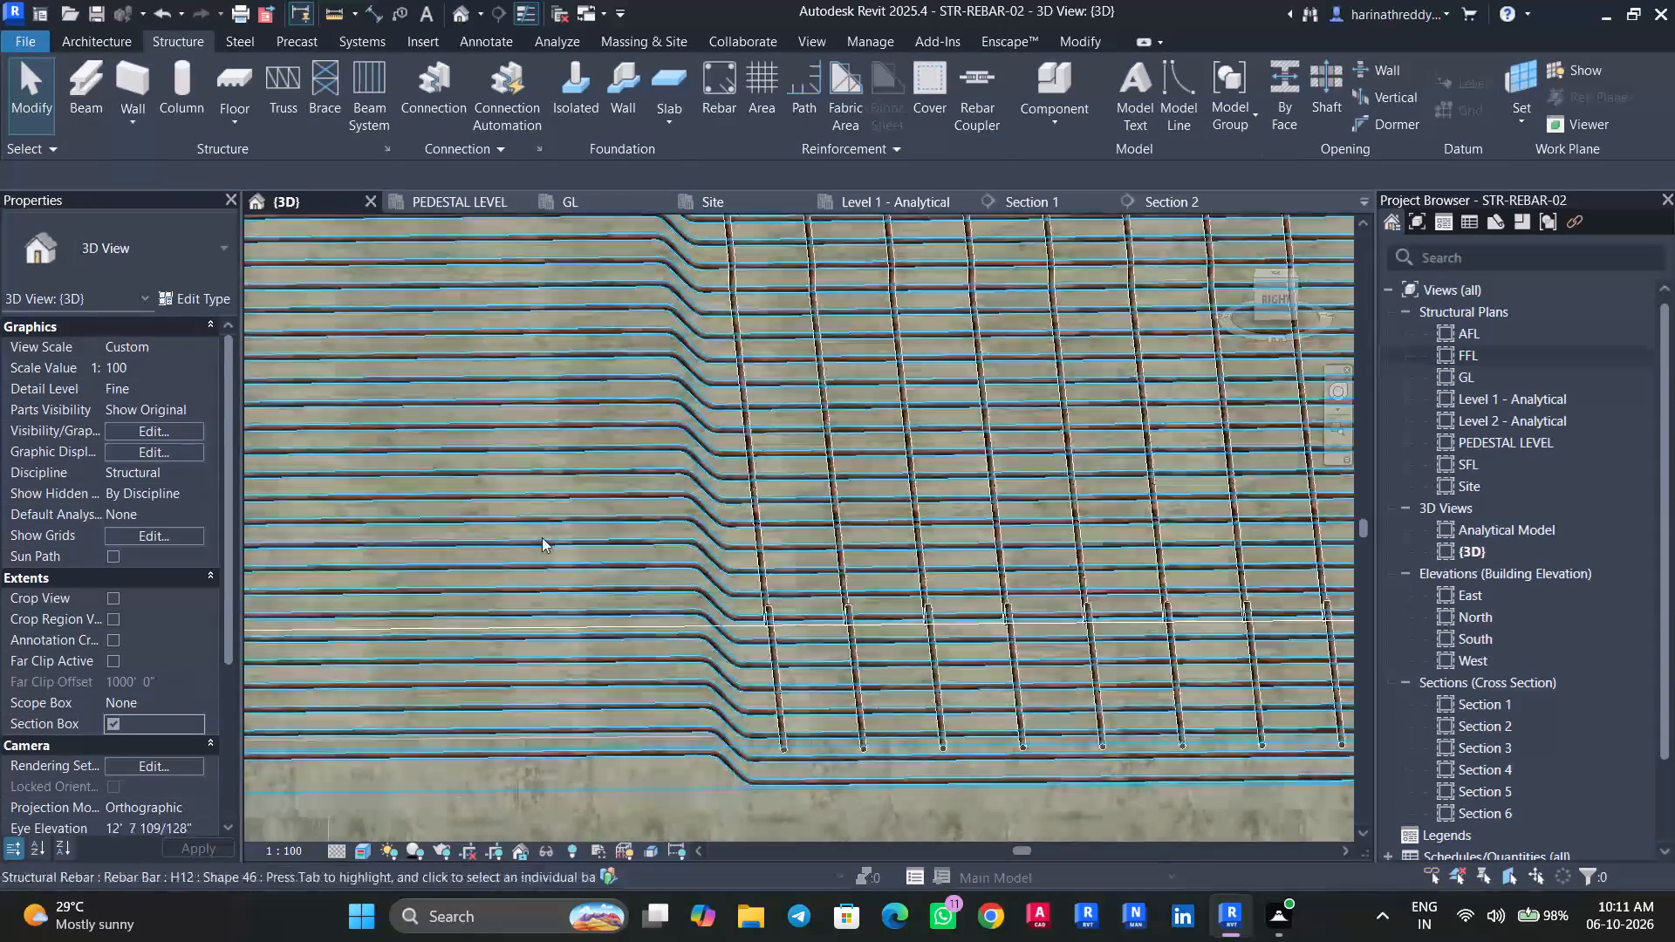
pyautogui.scroll(-4, 542, 537)
pyautogui.keyDown('shift'); pyautogui.moveTo(542, 537); pyautogui.dragTo(783, 590, button='middle'); pyautogui.keyUp('shift')
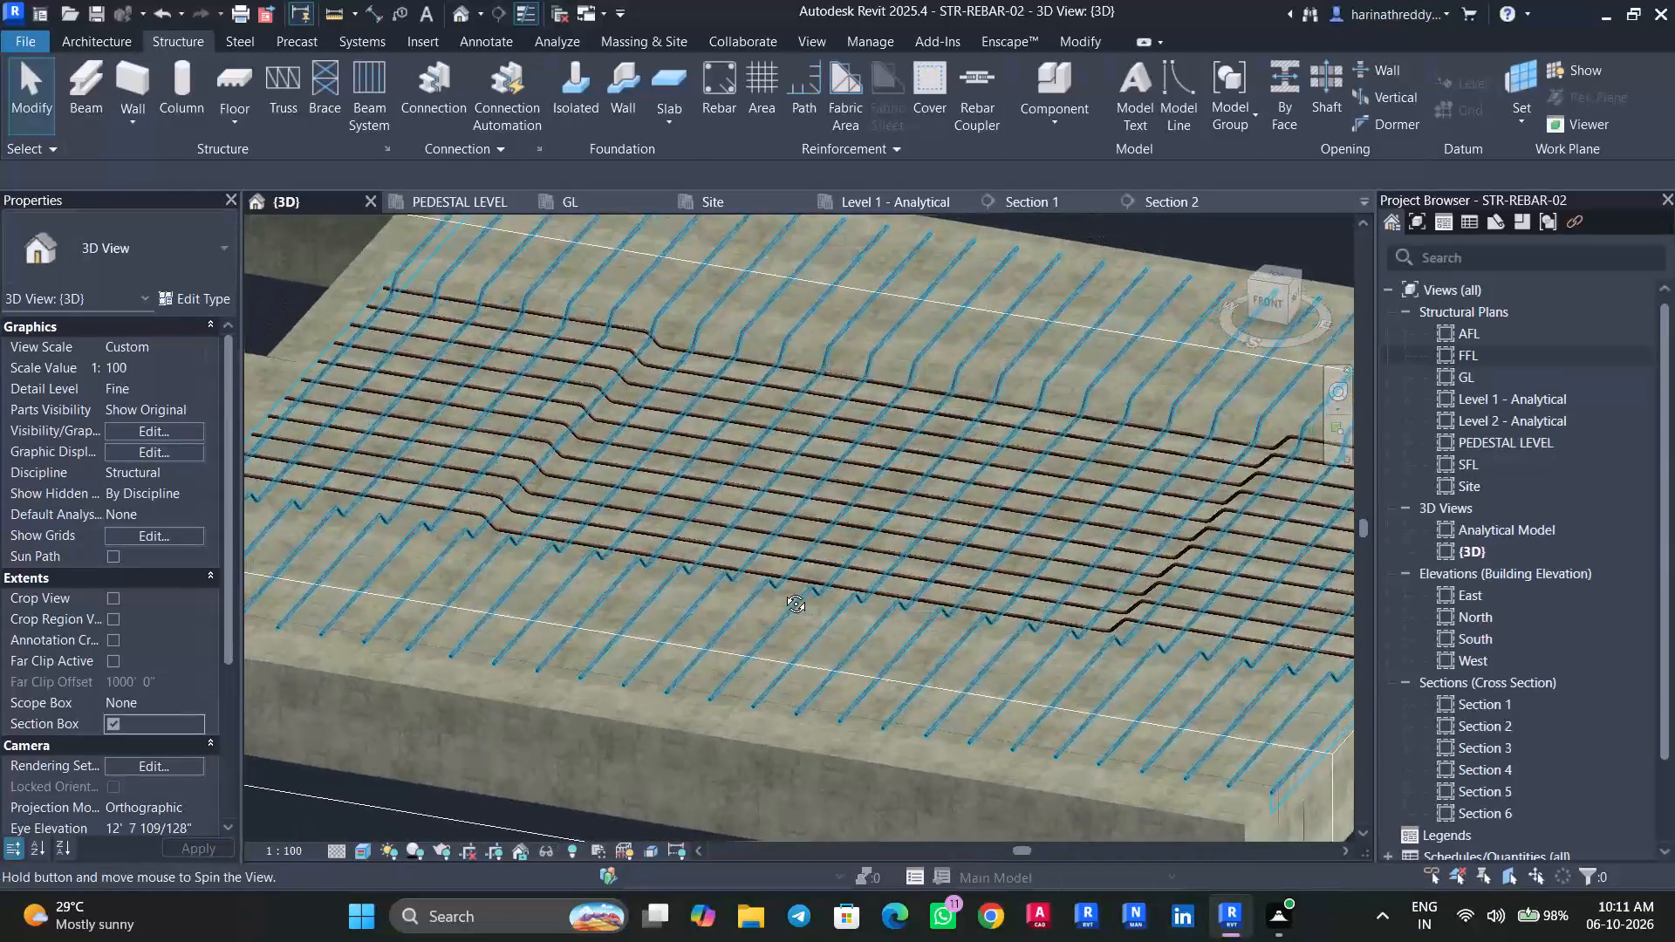
pyautogui.keyDown('shift'); pyautogui.moveTo(783, 590); pyautogui.dragTo(831, 597, button='middle'); pyautogui.keyUp('shift')
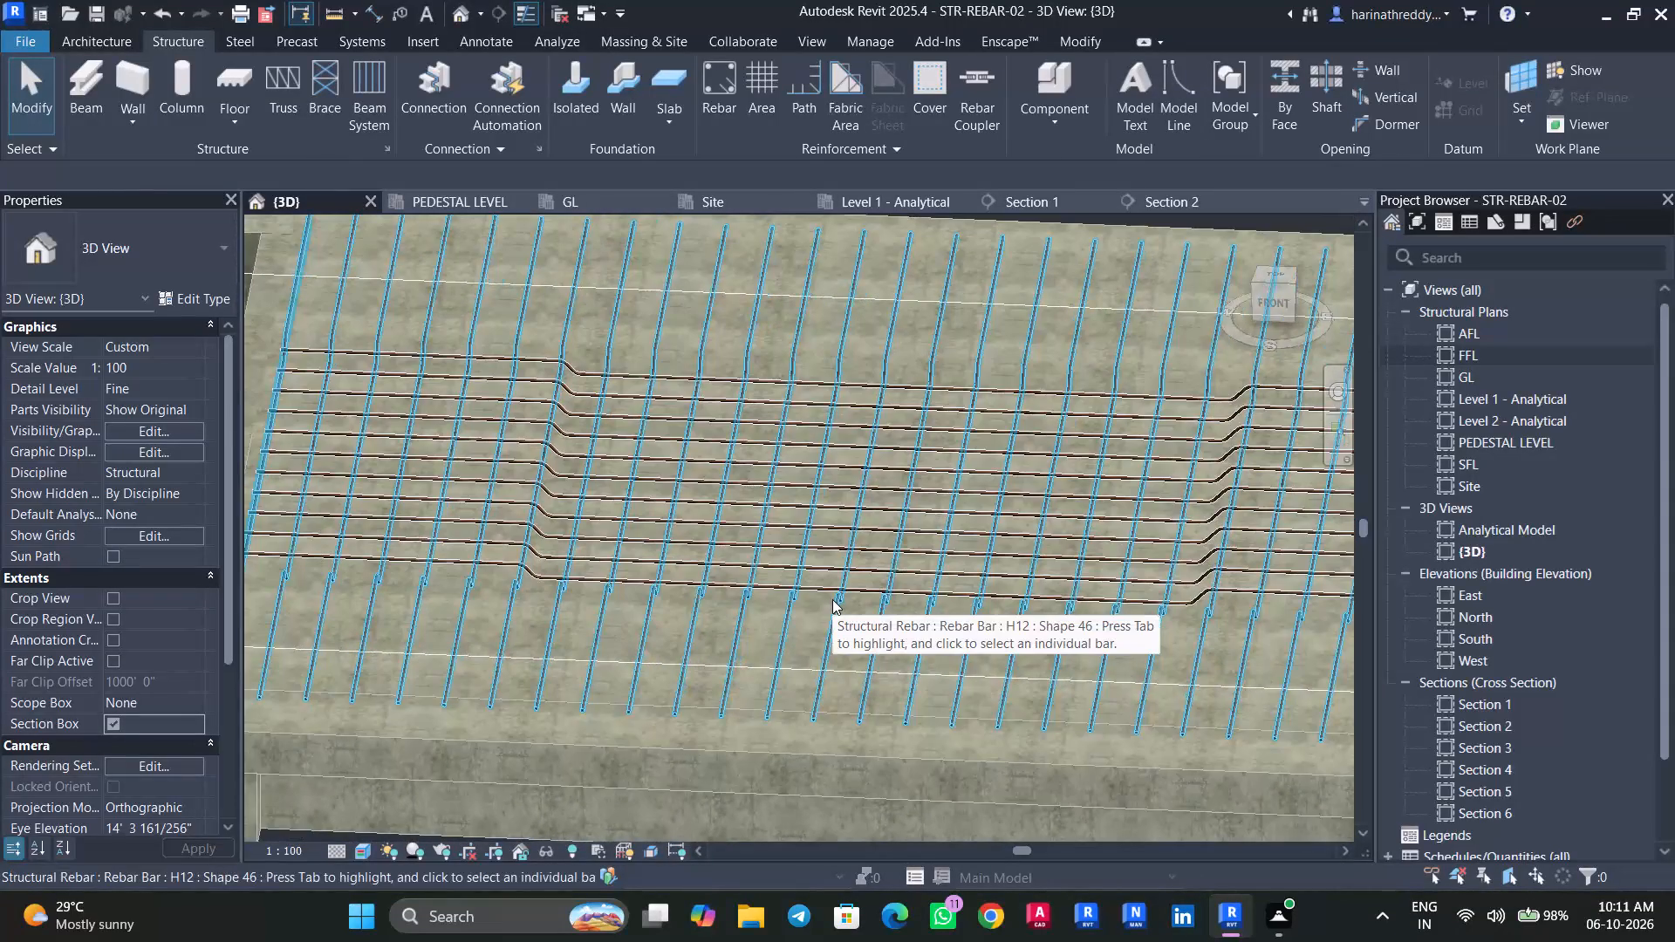
# Save the project.
pyautogui.hotkey('ctrl', 's')
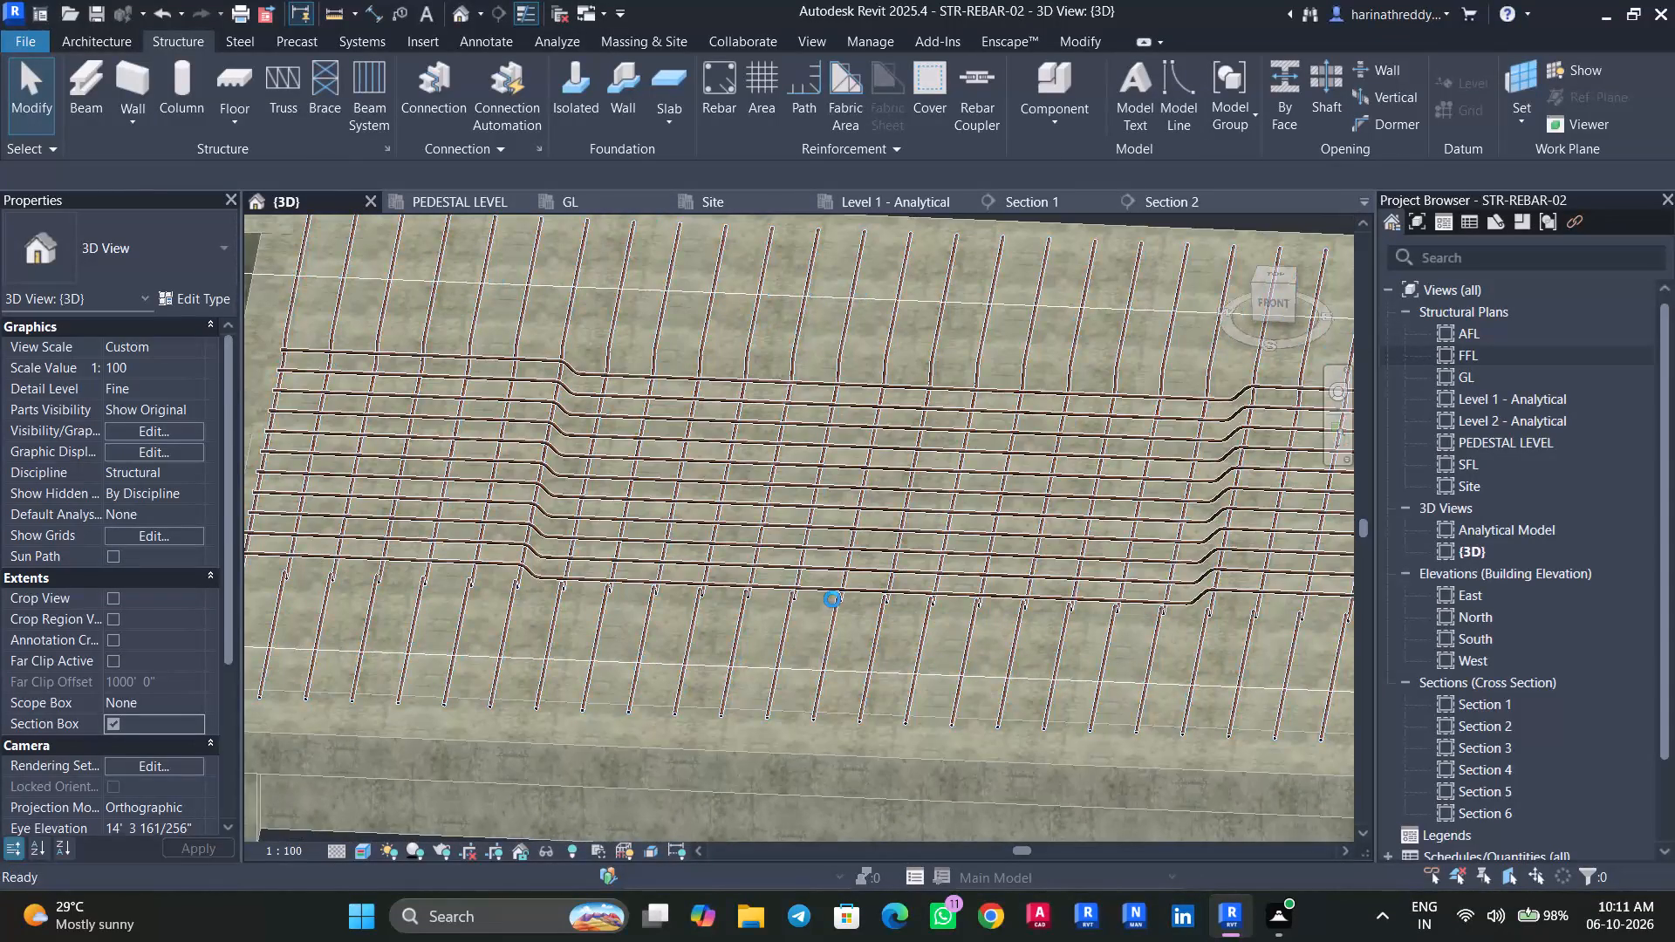
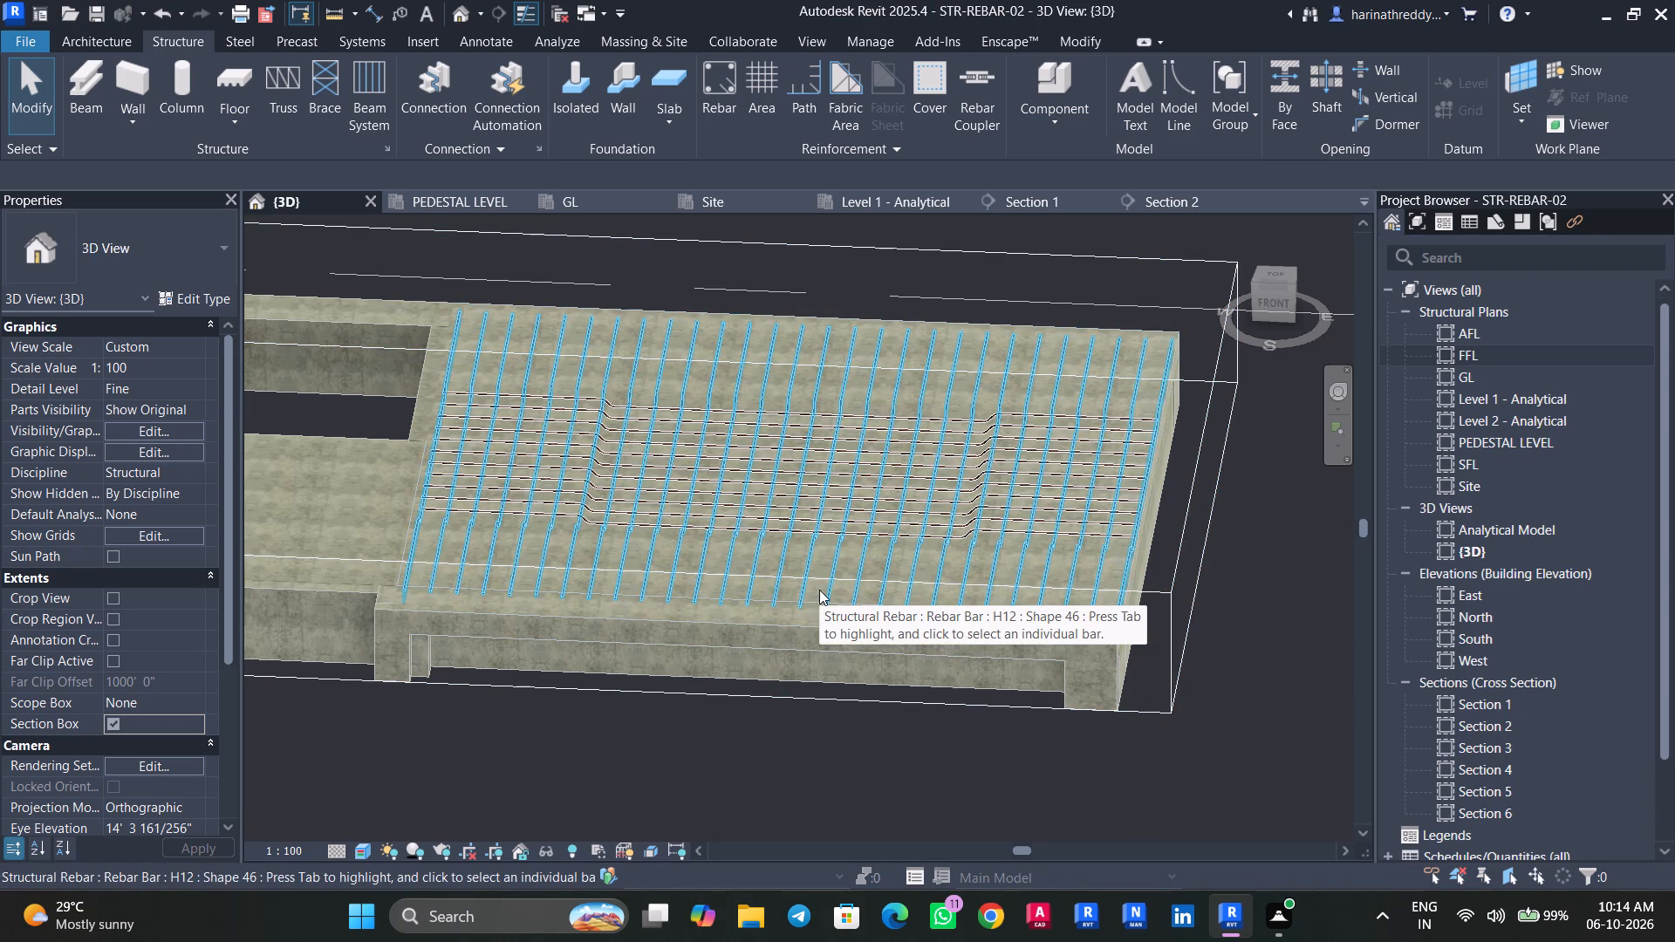
# Extend both ends of the shortened cranked H12 bar set north and south to span the perpendicular slab bars' full length.
pyautogui.click(783, 504)
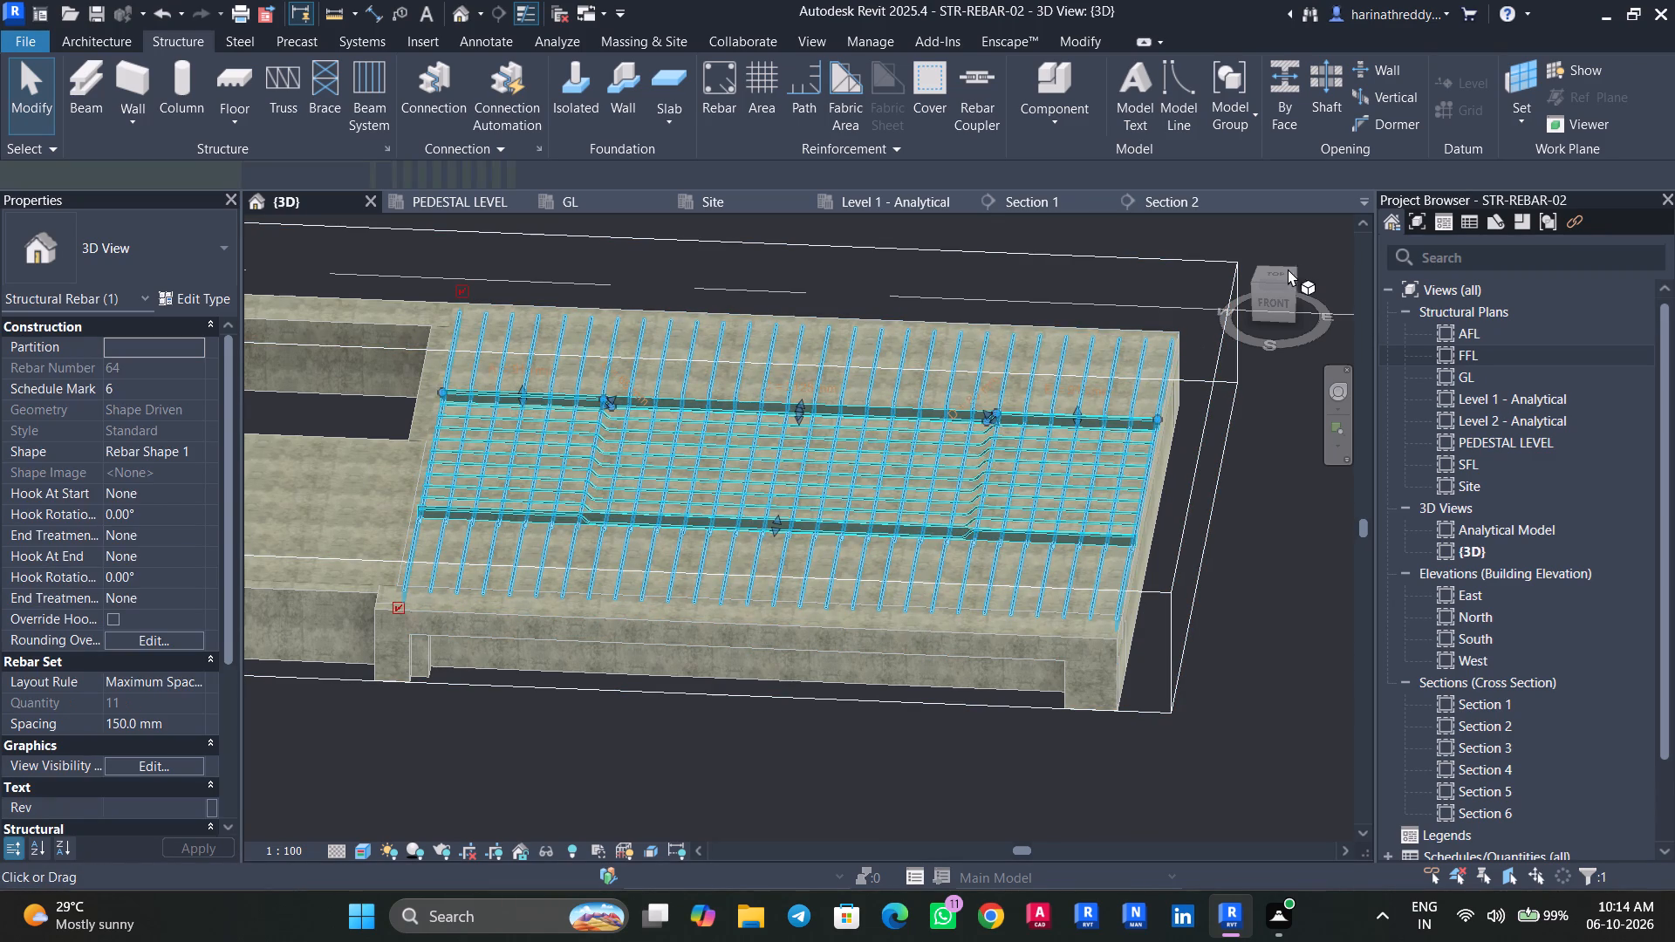
pyautogui.click(1277, 270)
pyautogui.click(1276, 281)
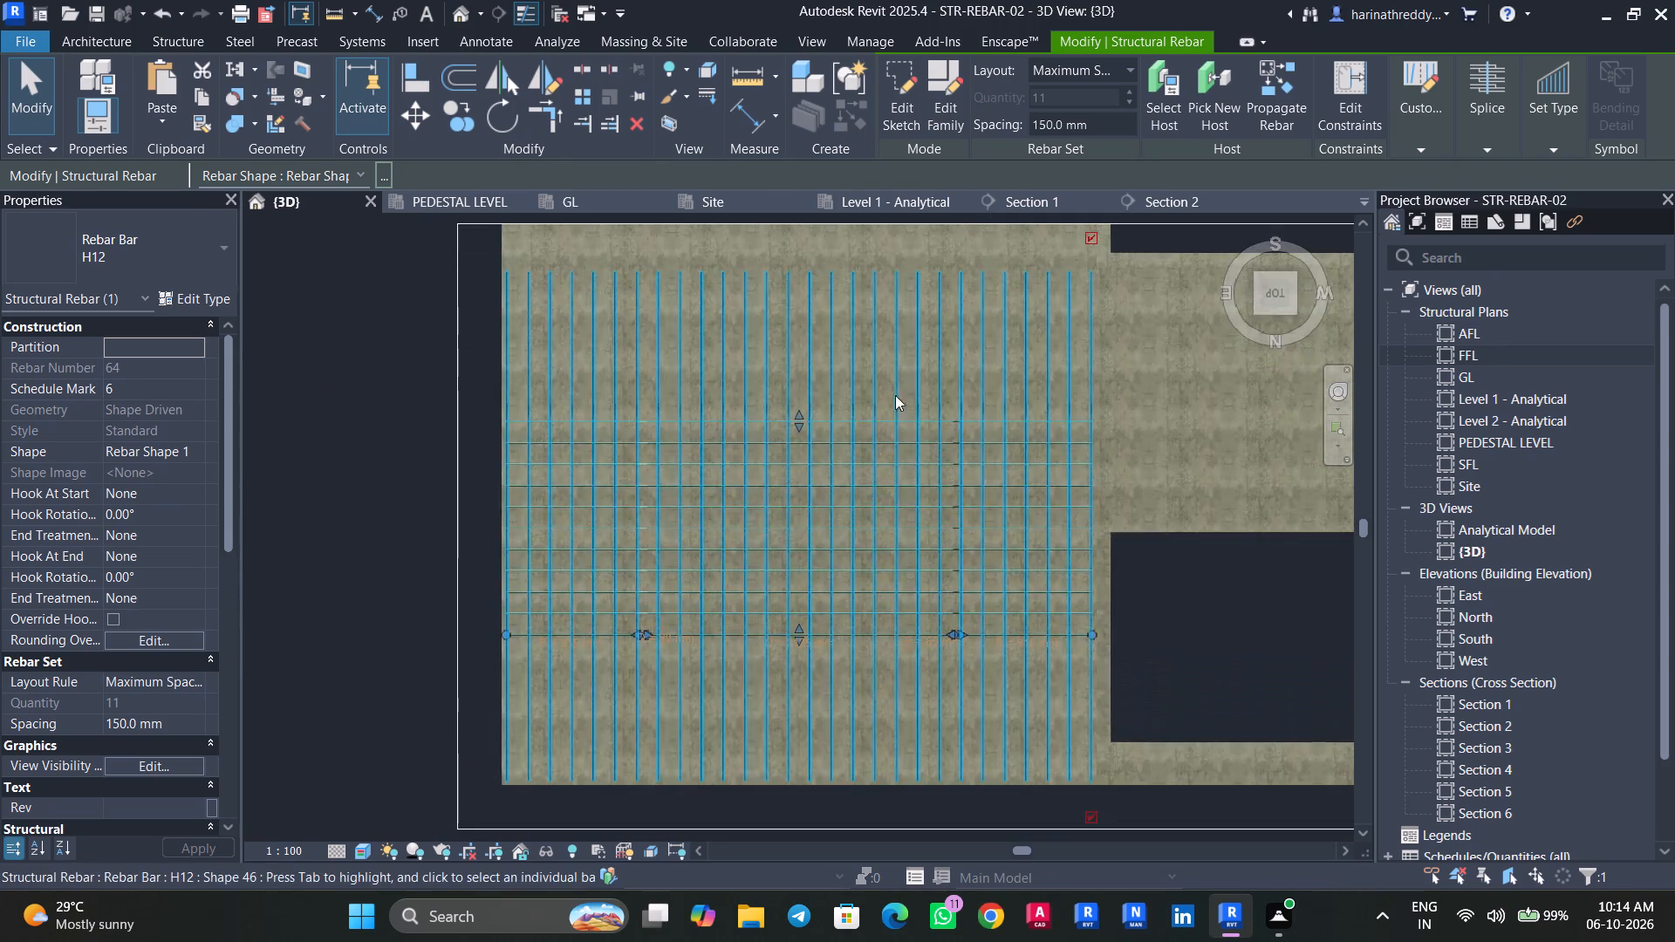
pyautogui.moveTo(802, 411); pyautogui.dragTo(800, 279)
pyautogui.moveTo(796, 636); pyautogui.dragTo(803, 768)
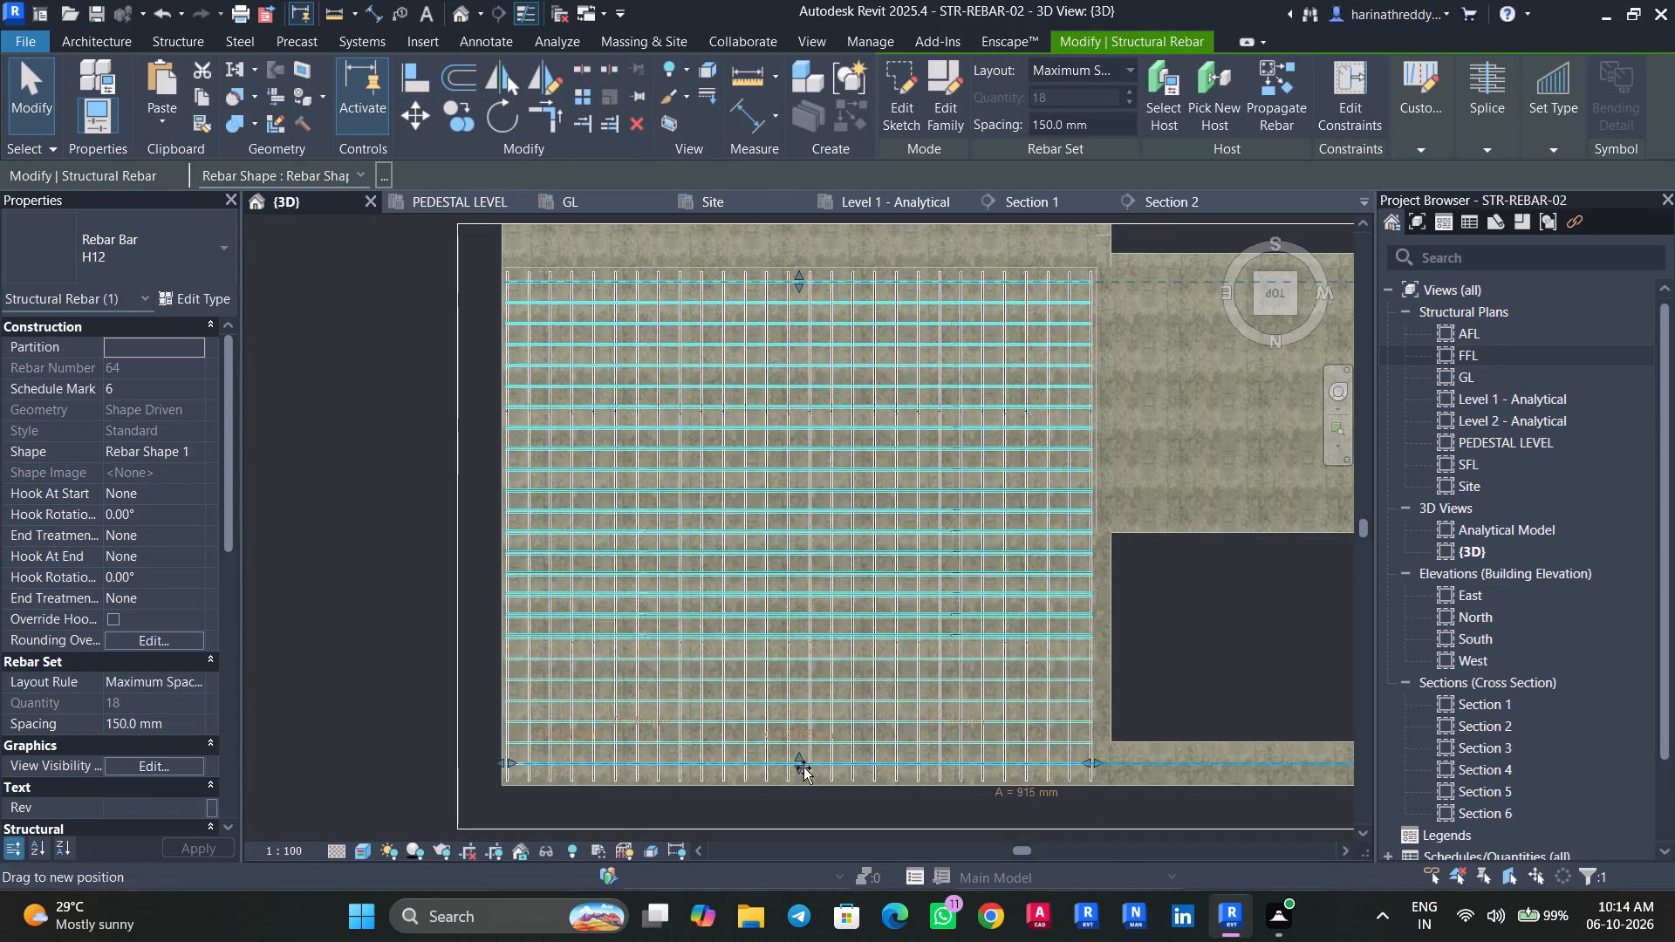
pyautogui.moveTo(803, 768); pyautogui.dragTo(803, 769)
pyautogui.press('Escape')
pyautogui.press('Escape')
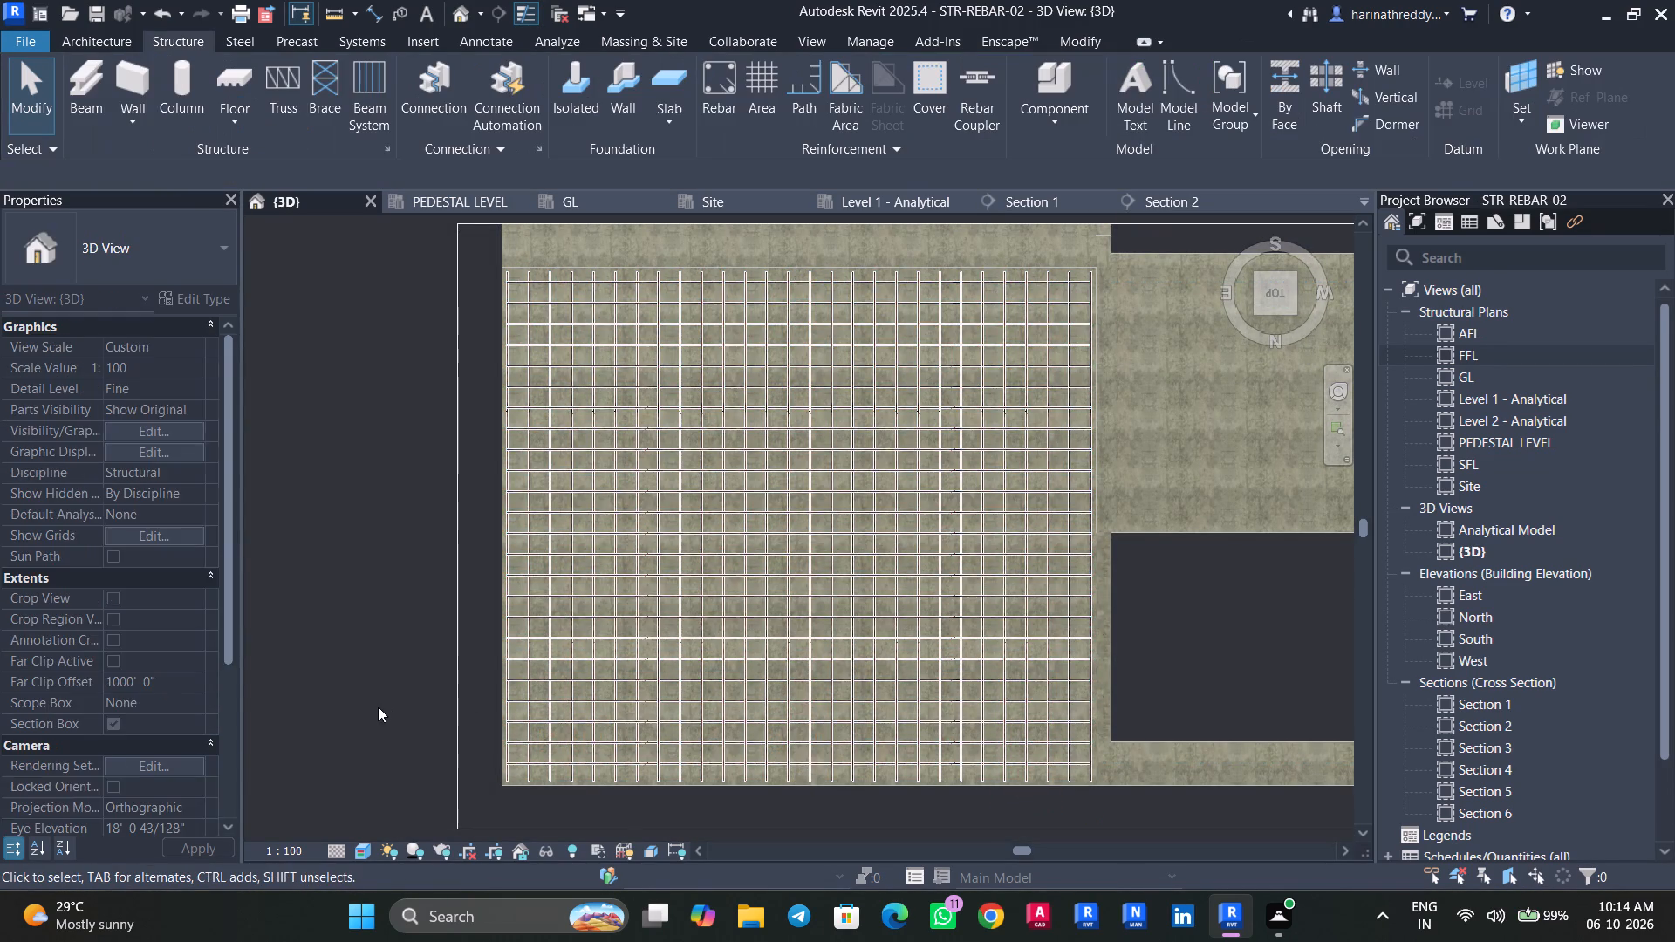
# Examine in 3D how the cranks of the extended bar set cross the perpendicular cranked bars.
pyautogui.scroll(-4, 378, 706)
pyautogui.keyDown('shift'); pyautogui.moveTo(372, 715); pyautogui.dragTo(779, 299, button='middle'); pyautogui.keyUp('shift')
pyautogui.scroll(11, 573, 562)
pyautogui.keyDown('shift'); pyautogui.moveTo(648, 652); pyautogui.dragTo(762, 623, button='middle'); pyautogui.keyUp('shift')
pyautogui.scroll(1, 727, 673)
pyautogui.moveTo(748, 644); pyautogui.dragTo(856, 498, button='middle')
pyautogui.keyDown('shift'); pyautogui.moveTo(825, 542); pyautogui.dragTo(763, 563, button='middle'); pyautogui.keyUp('shift')
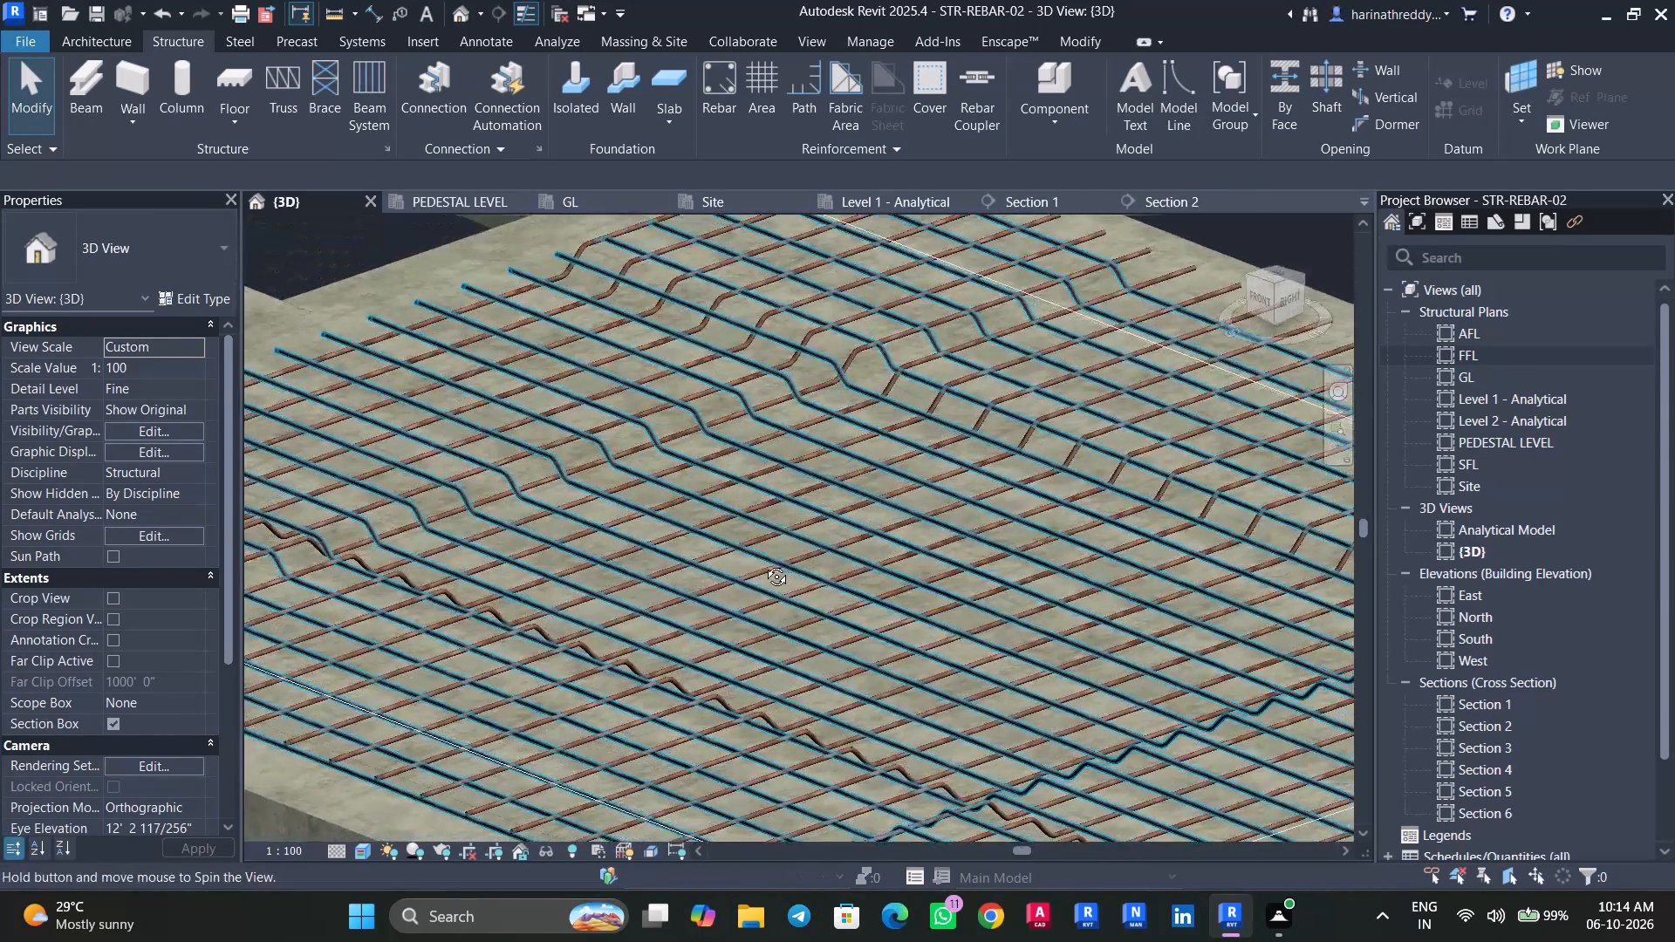
pyautogui.keyDown('shift'); pyautogui.moveTo(763, 563); pyautogui.dragTo(693, 559, button='middle'); pyautogui.keyUp('shift')
pyautogui.scroll(5, 1020, 433)
pyautogui.moveTo(1019, 430); pyautogui.dragTo(920, 485, button='middle')
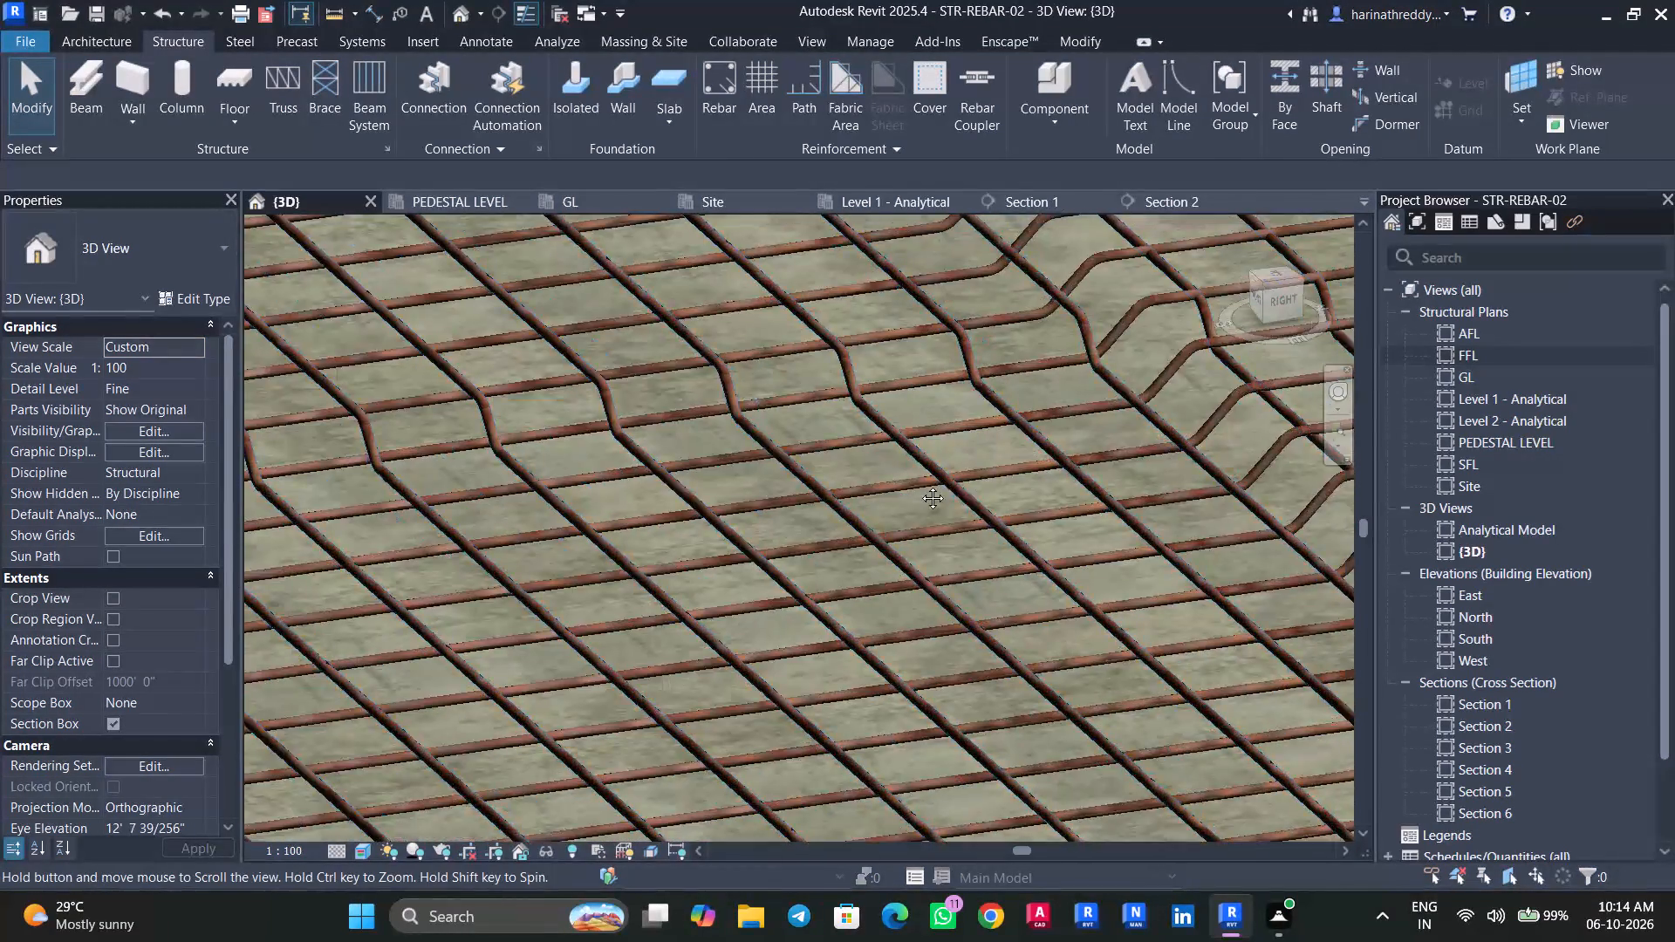
pyautogui.moveTo(920, 485); pyautogui.dragTo(707, 563, button='middle')
pyautogui.keyDown('shift'); pyautogui.moveTo(864, 465); pyautogui.dragTo(963, 452, button='middle'); pyautogui.keyUp('shift')
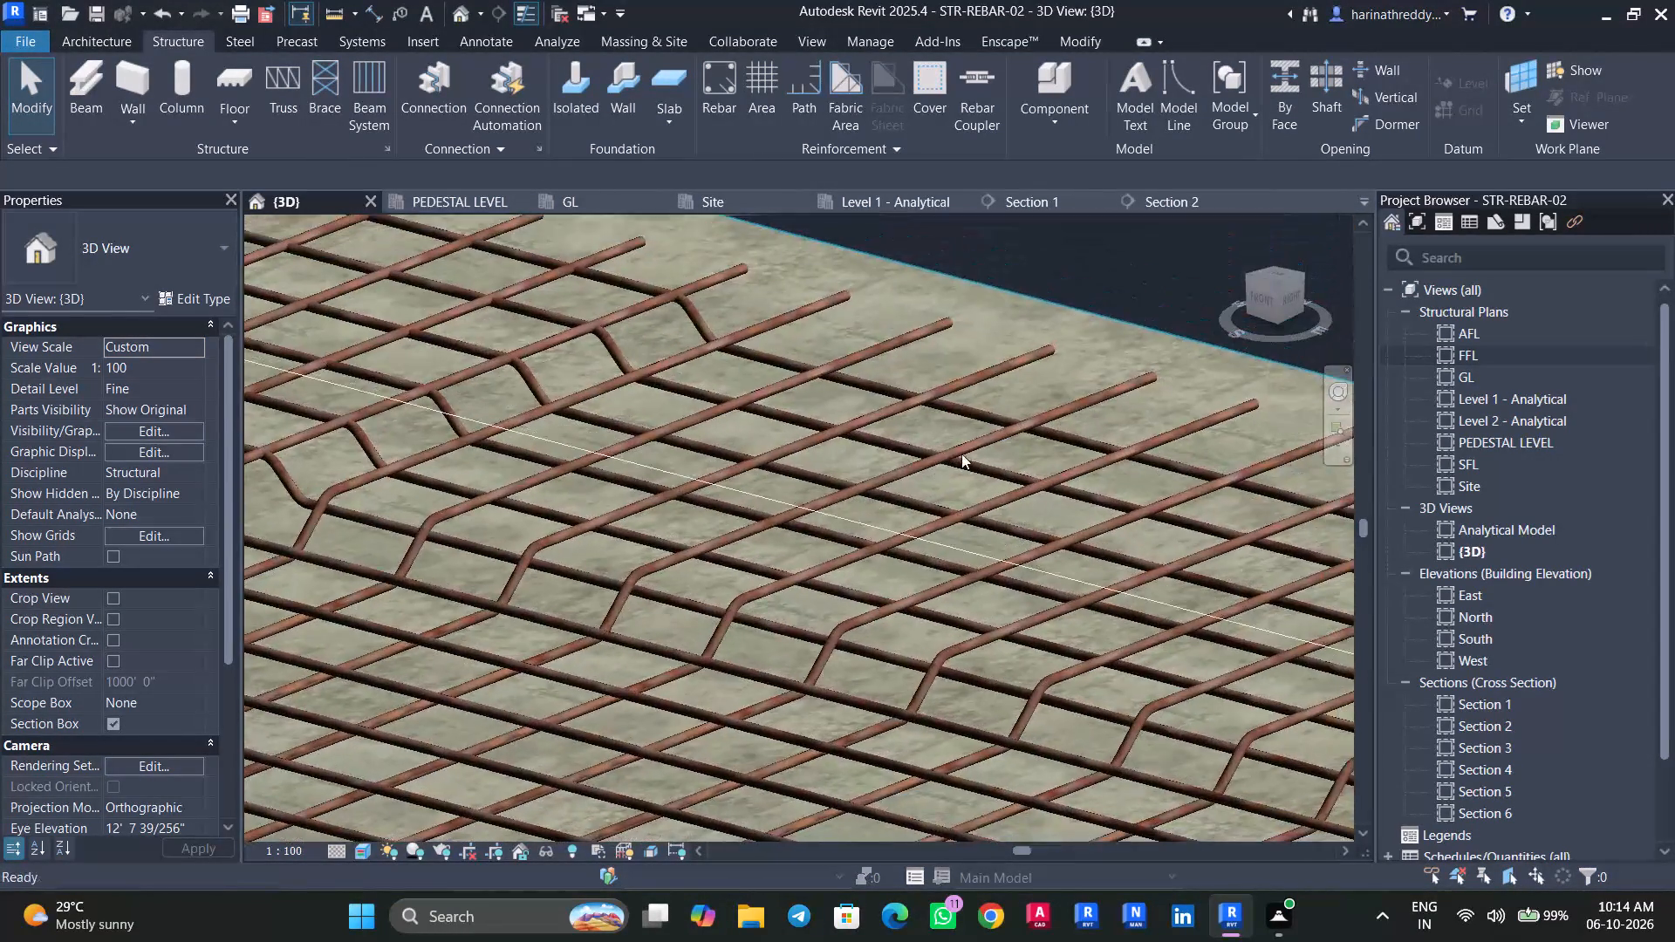
pyautogui.scroll(1, 823, 509)
pyautogui.moveTo(823, 511); pyautogui.dragTo(930, 492, button='middle')
pyautogui.moveTo(809, 523); pyautogui.dragTo(1353, 436, button='middle')
pyautogui.scroll(3, 326, 480)
pyautogui.moveTo(355, 481); pyautogui.dragTo(986, 480, button='middle')
pyautogui.scroll(4, 502, 532)
# Nudge the extended cranked H12 bar set down by one increment in the front view, below the perpendicular bars' upper legs.
pyautogui.click(622, 506)
pyautogui.scroll(-11, 622, 506)
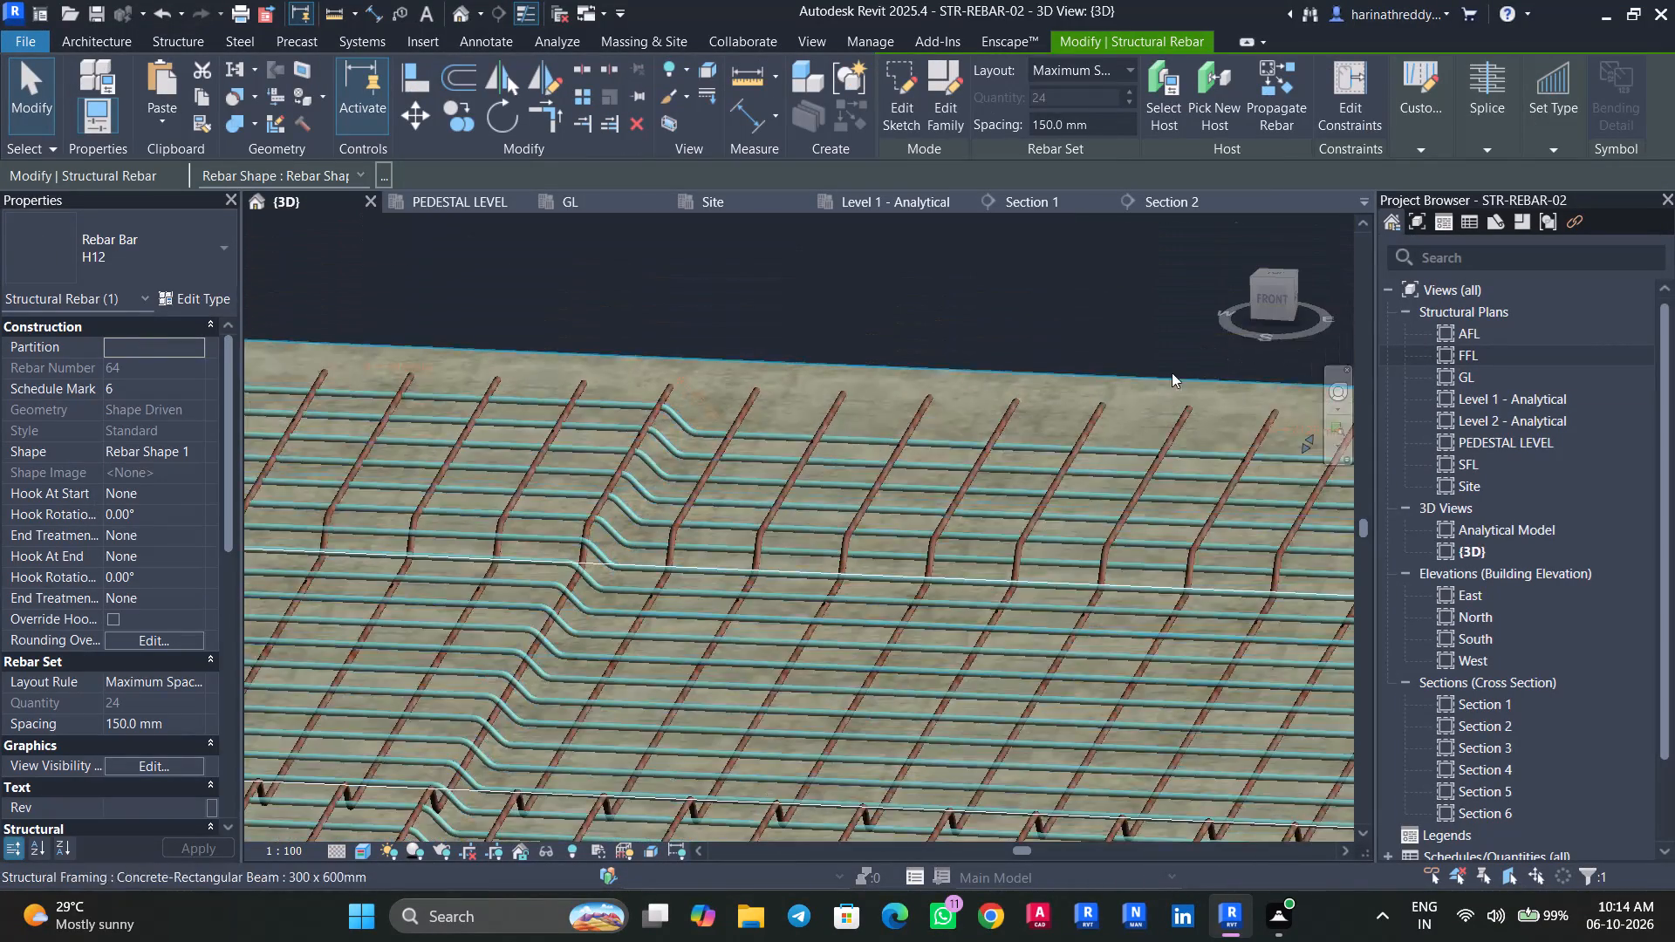
pyautogui.click(1272, 305)
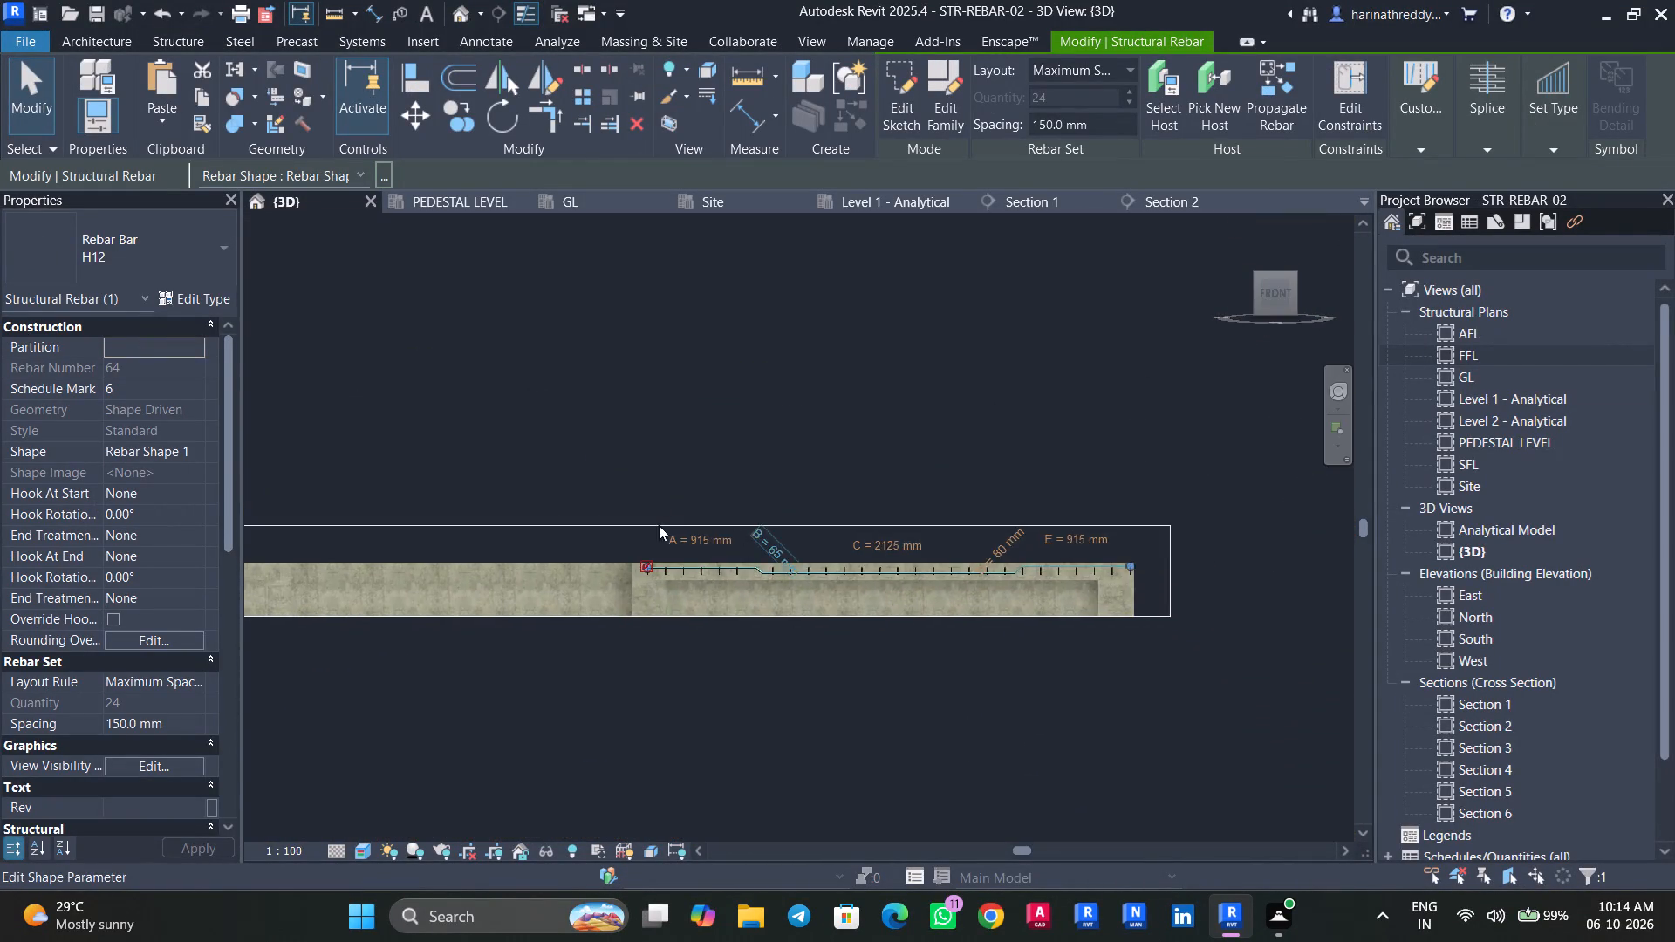
pyautogui.scroll(8, 637, 548)
pyautogui.scroll(3, 749, 531)
pyautogui.scroll(3, 636, 515)
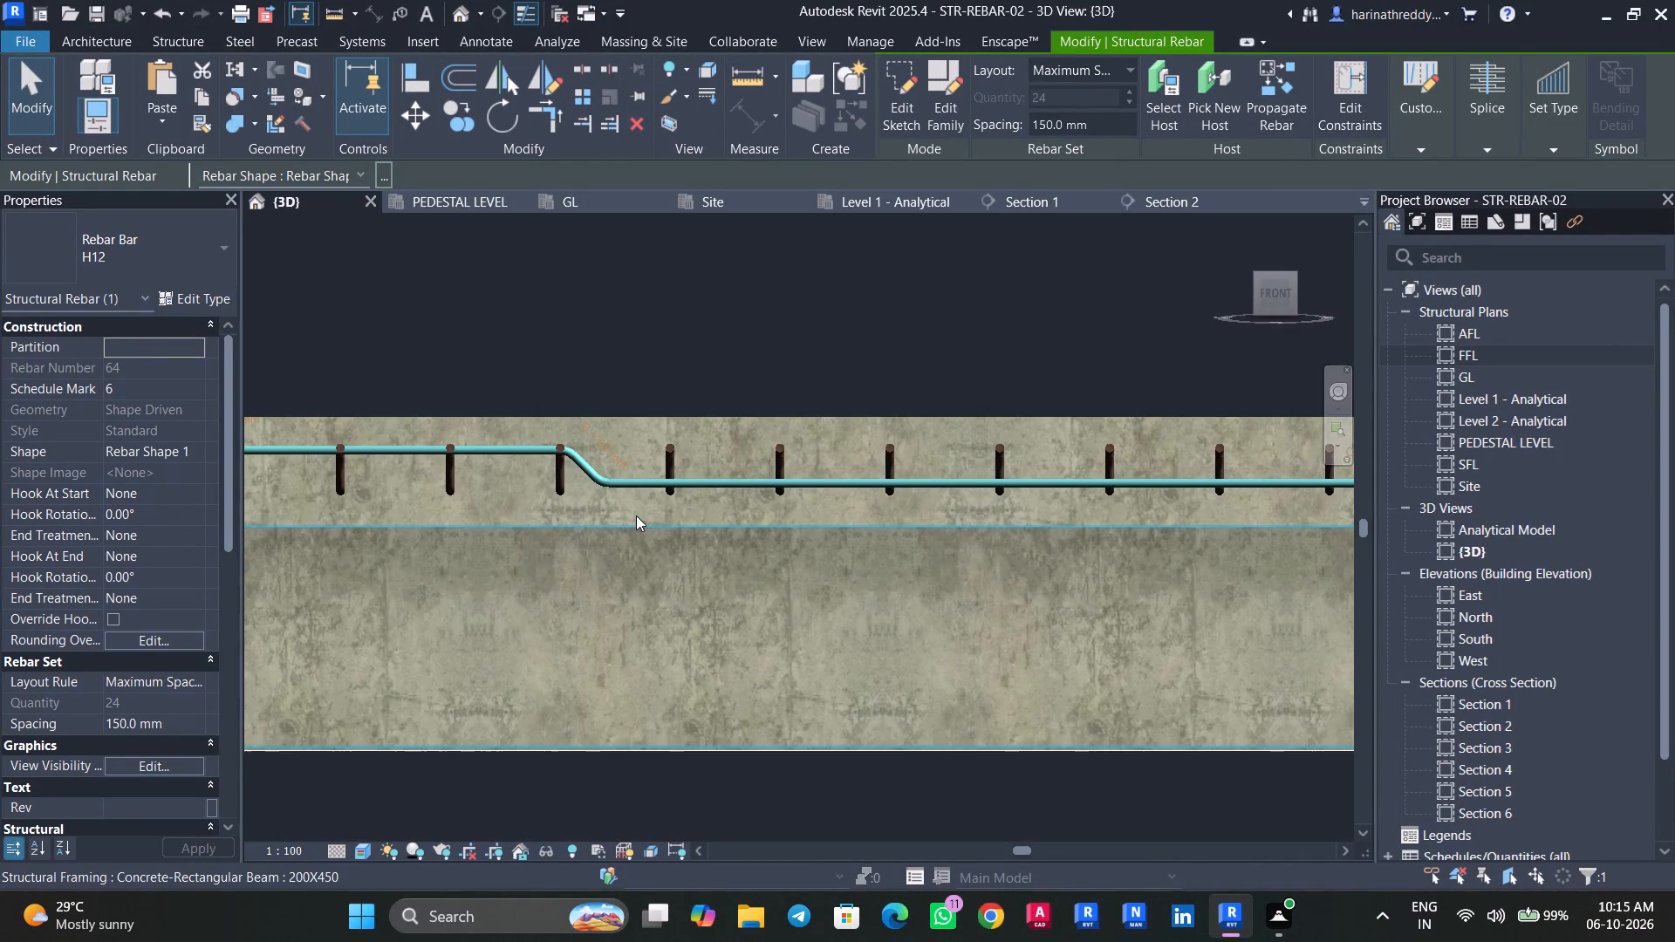
pyautogui.moveTo(641, 514); pyautogui.dragTo(1046, 543, button='middle')
pyautogui.moveTo(697, 539); pyautogui.dragTo(1107, 569, button='middle')
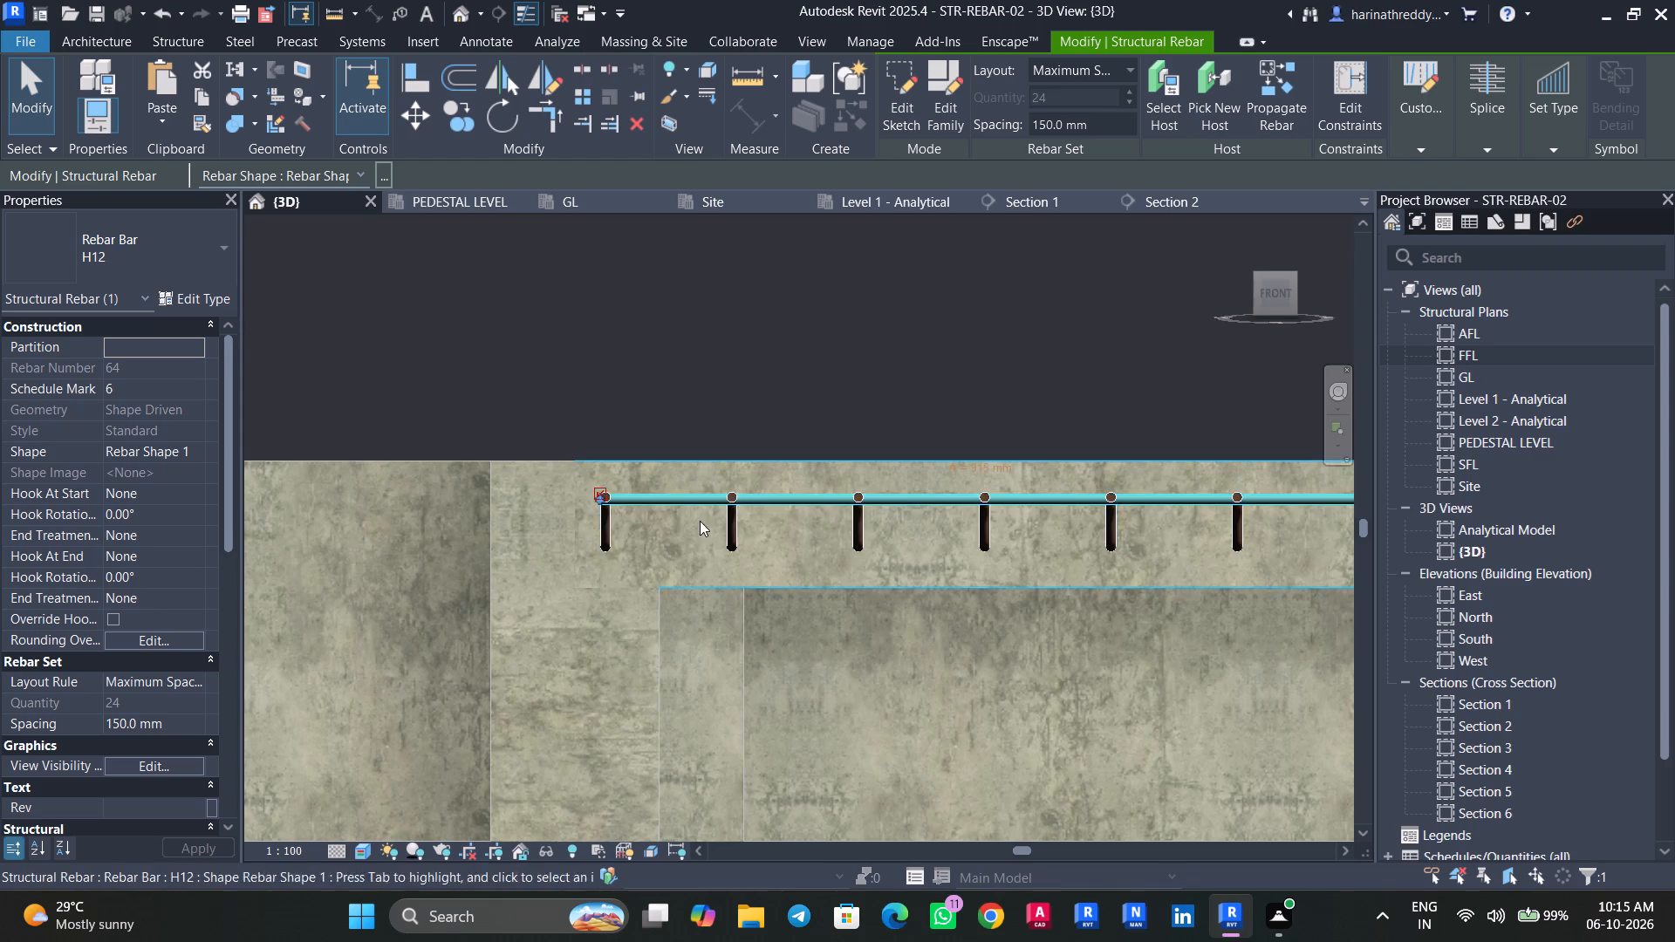
pyautogui.press('Down')
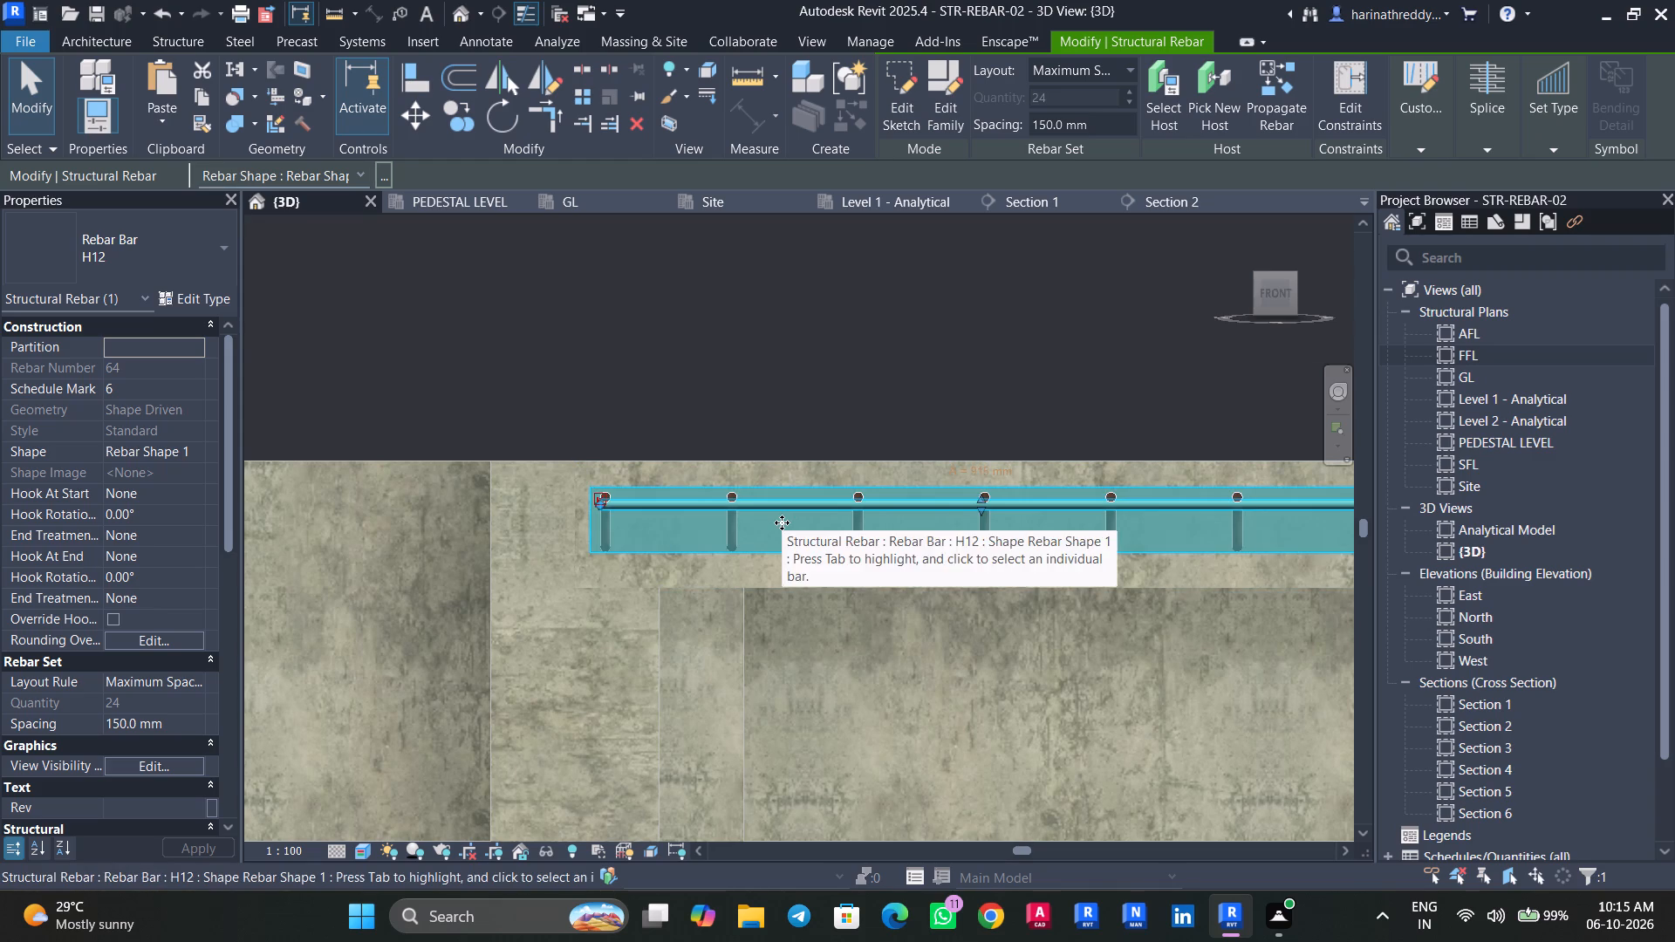
pyautogui.press('Escape')
# Edit the lowered bar set's sketch, nudging its lower middle segment up by one increment, and finish the sketch.
pyautogui.moveTo(1015, 585); pyautogui.dragTo(631, 590, button='middle')
pyautogui.moveTo(1008, 591); pyautogui.dragTo(766, 594, button='middle')
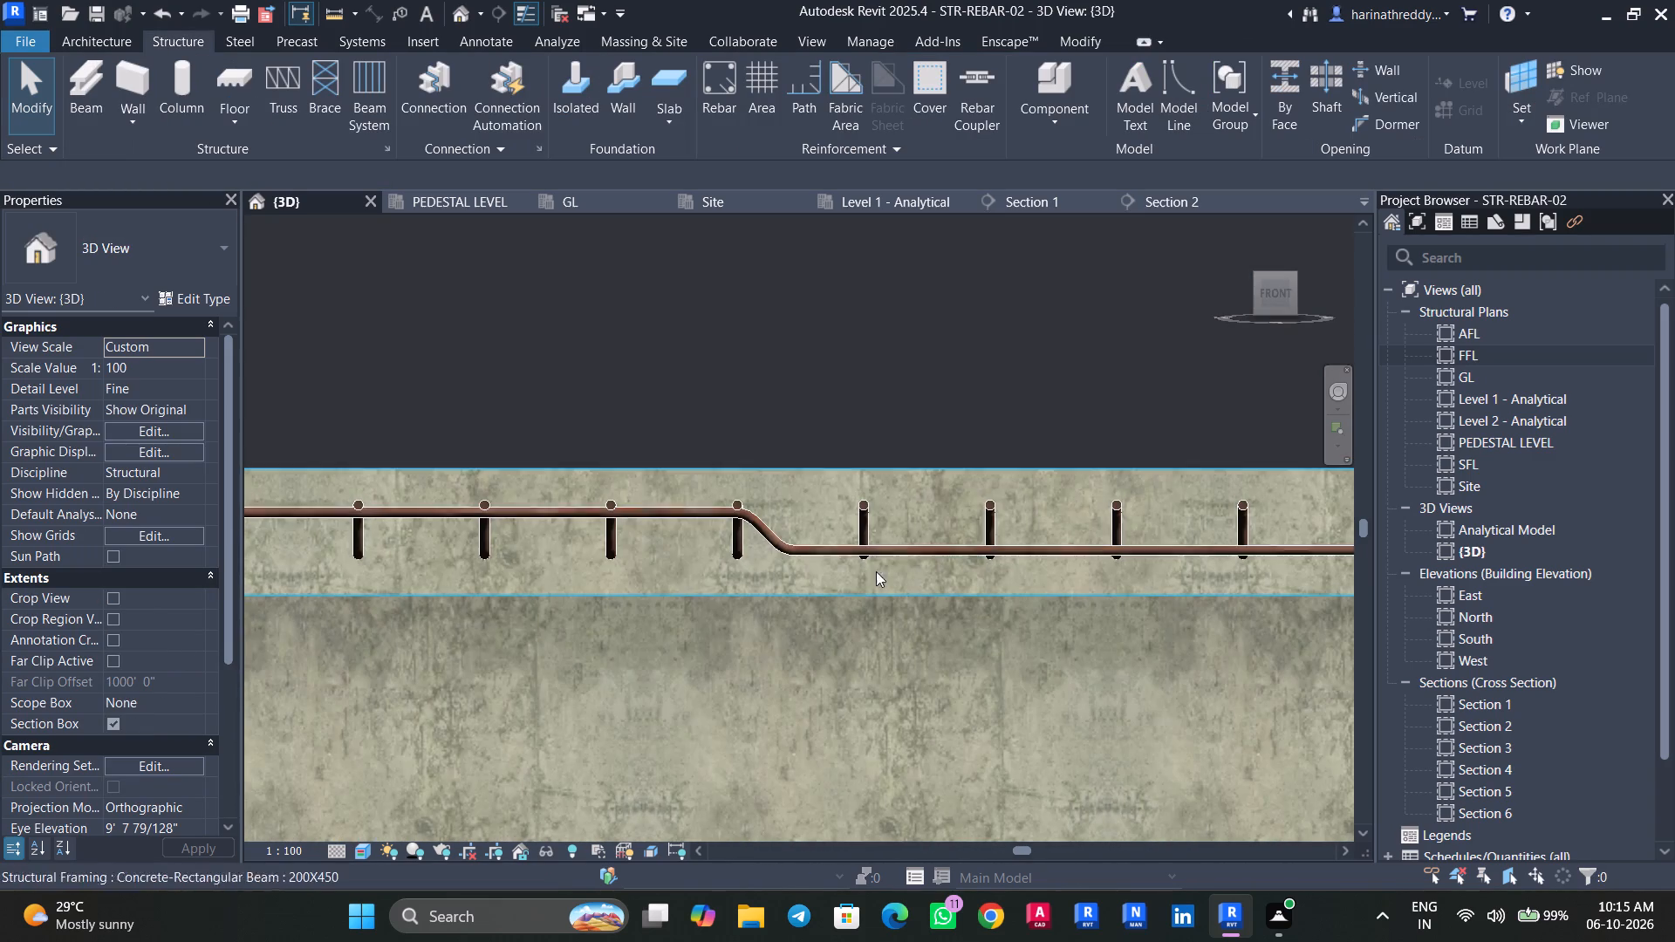
pyautogui.click(924, 546)
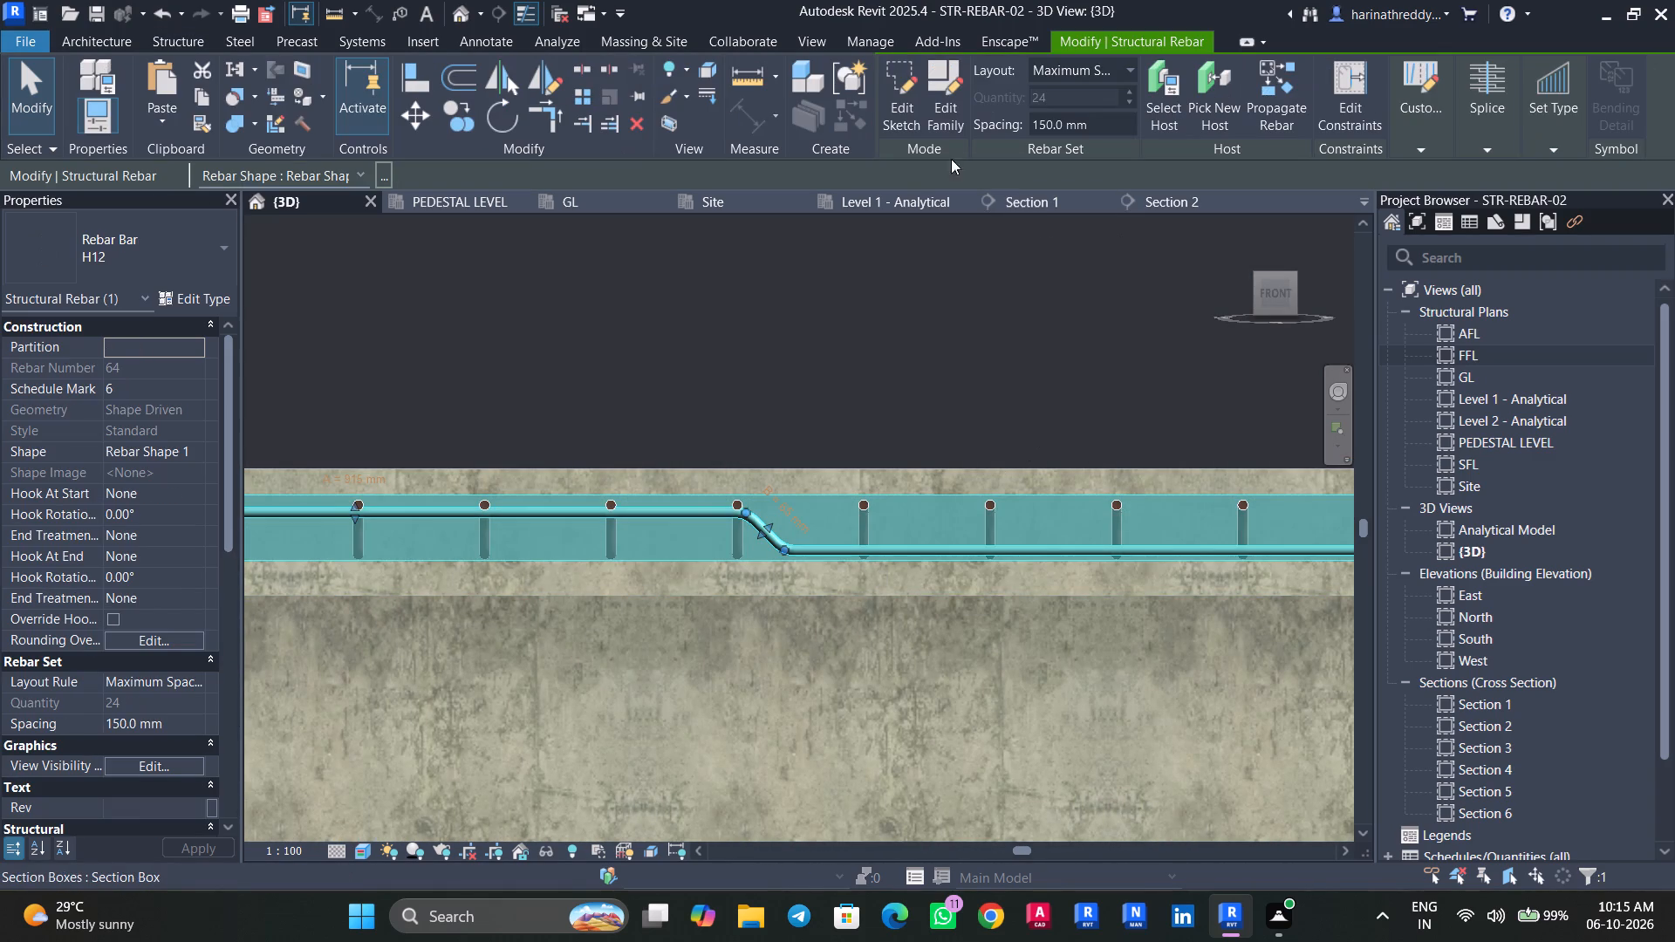
pyautogui.click(904, 126)
pyautogui.click(1128, 548)
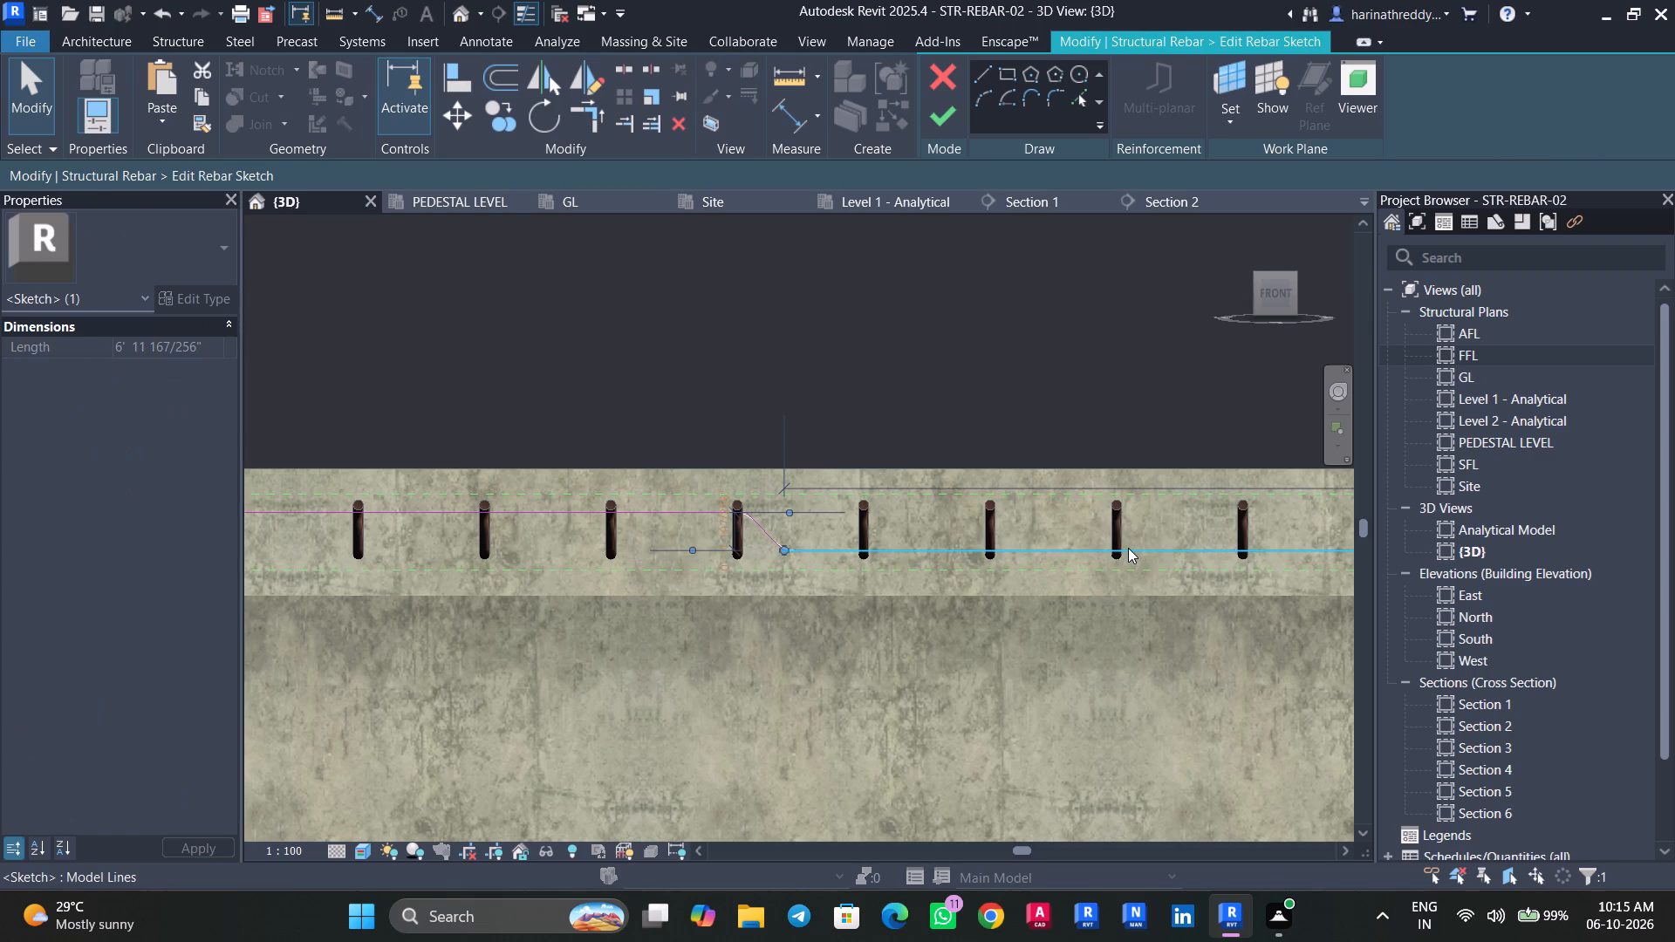
pyautogui.press('Up')
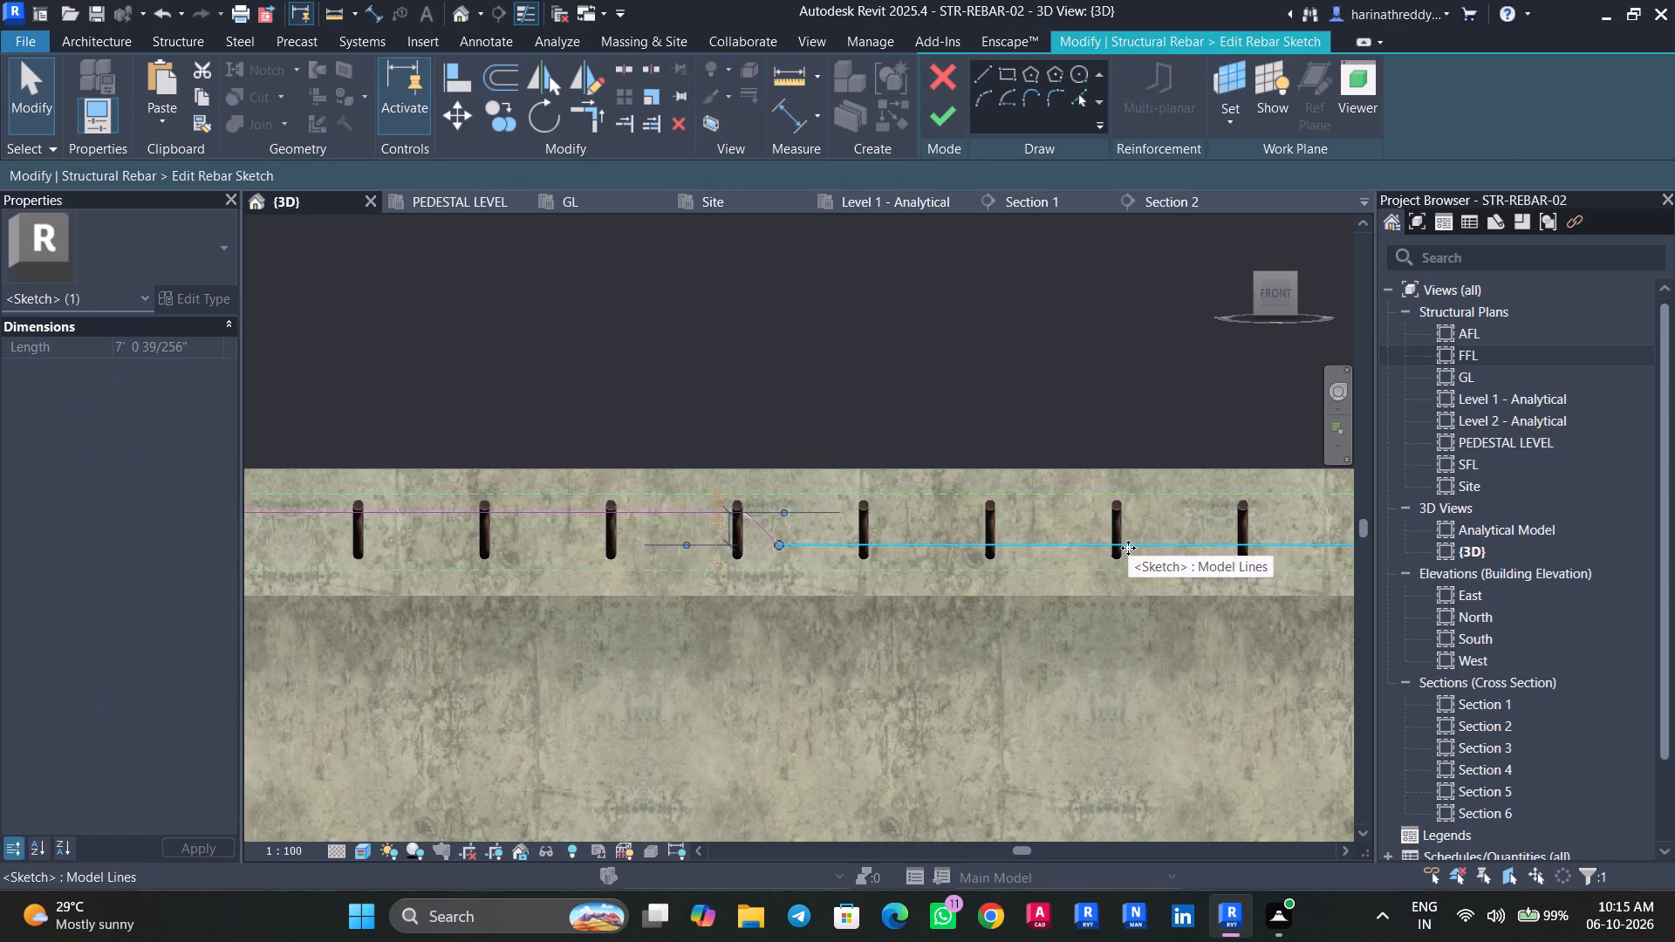
pyautogui.click(951, 117)
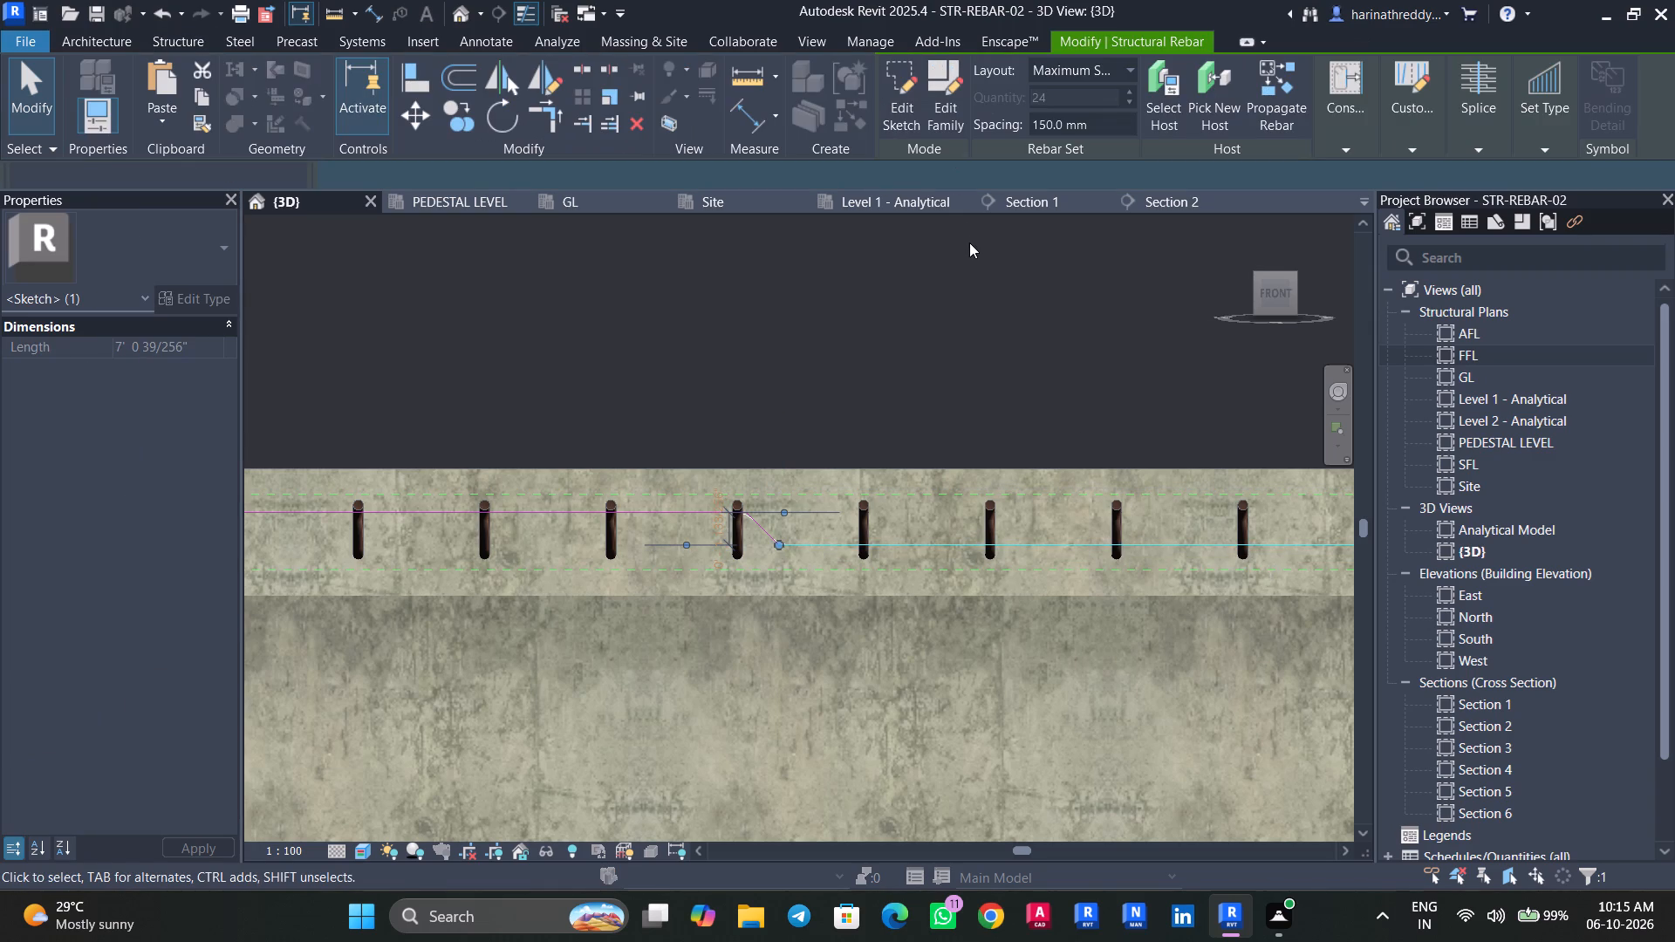
pyautogui.press('Escape')
# Examine in 3D how the reshaped cranked bars meet the perpendicular bars across the slab.
pyautogui.scroll(-3, 969, 269)
pyautogui.keyDown('shift'); pyautogui.moveTo(969, 269); pyautogui.dragTo(932, 418, button='middle'); pyautogui.keyUp('shift')
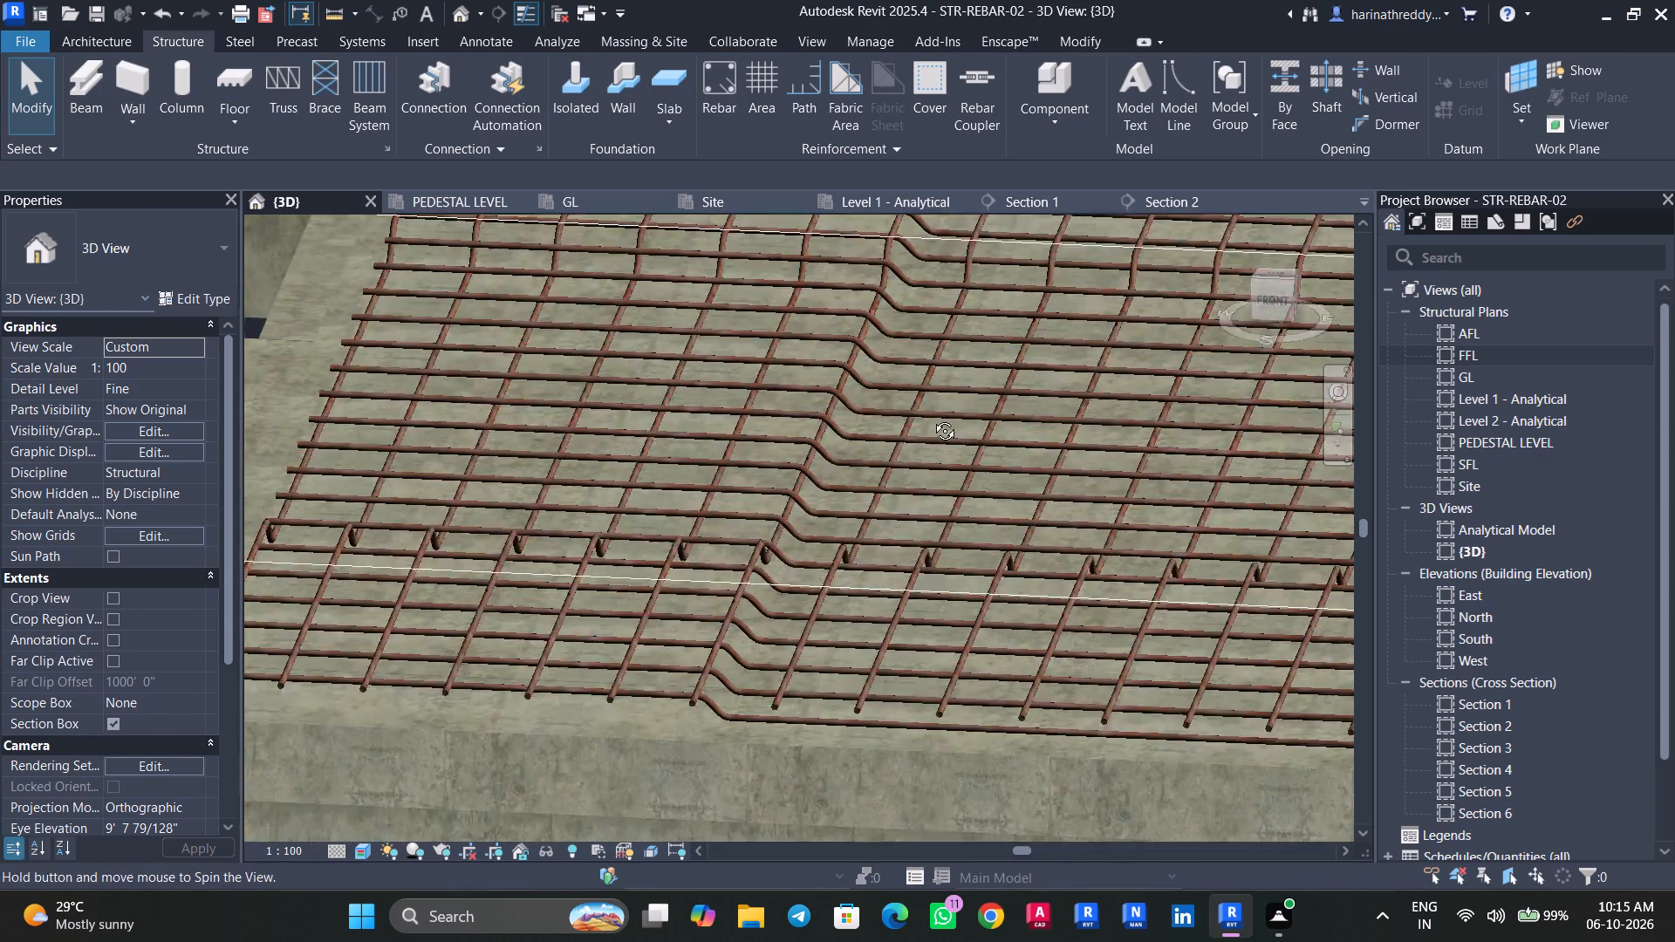
pyautogui.keyDown('shift'); pyautogui.moveTo(932, 418); pyautogui.dragTo(1030, 340, button='middle'); pyautogui.keyUp('shift')
pyautogui.scroll(5, 637, 300)
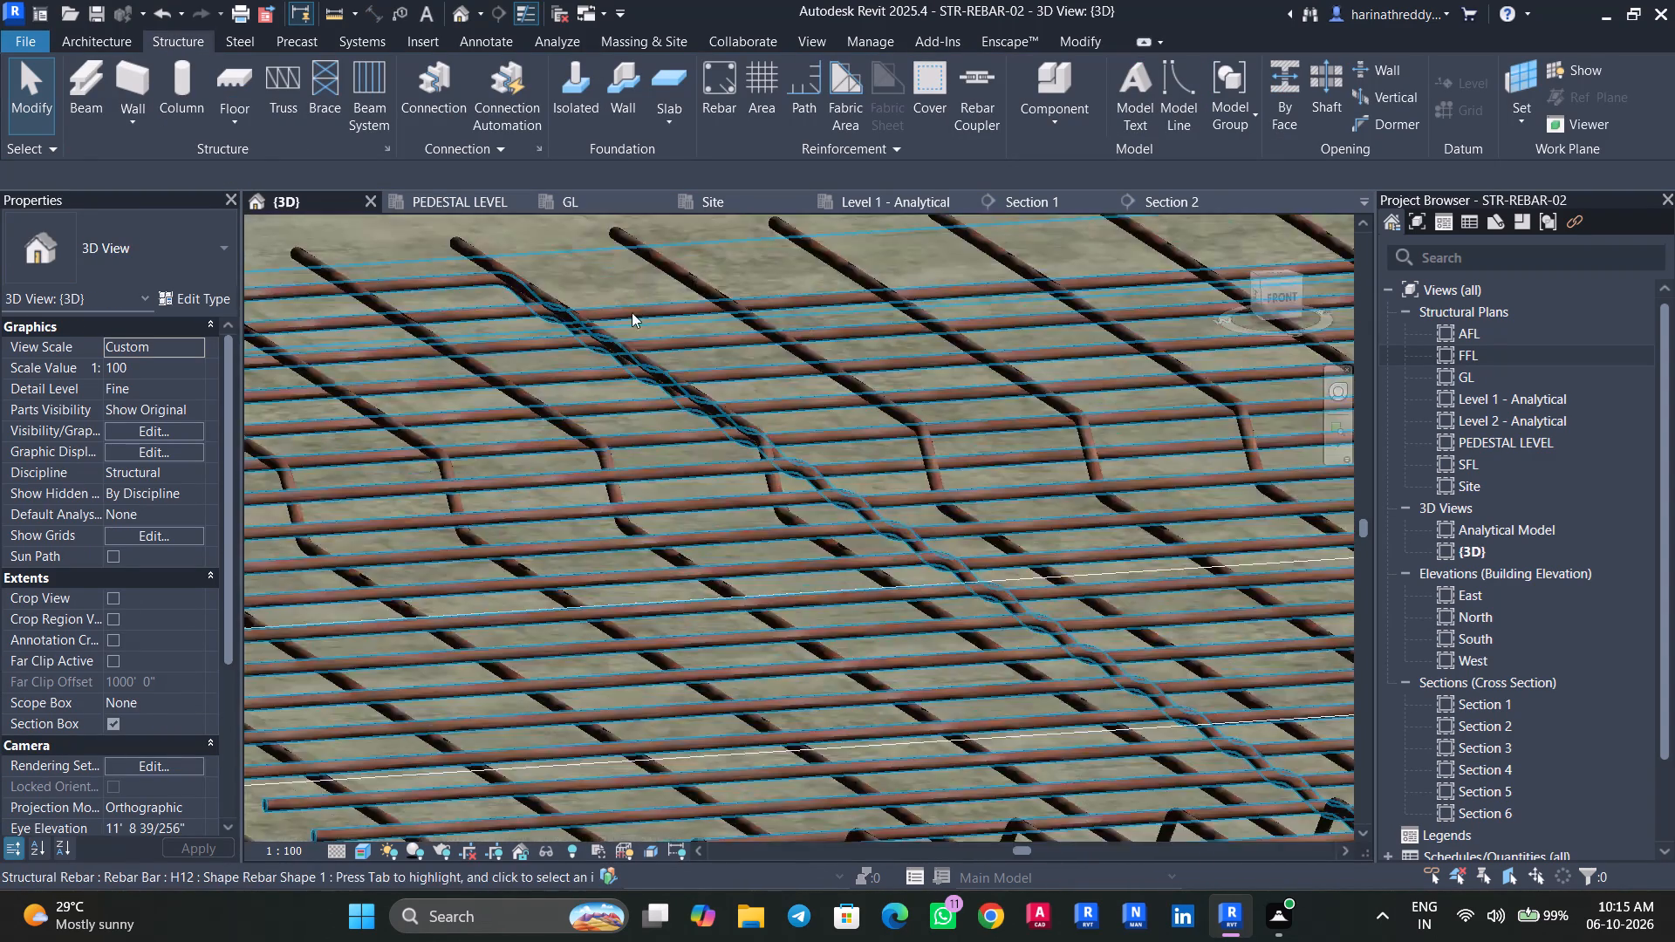
pyautogui.scroll(5, 632, 312)
pyautogui.keyDown('shift'); pyautogui.moveTo(942, 370); pyautogui.dragTo(903, 317, button='middle'); pyautogui.keyUp('shift')
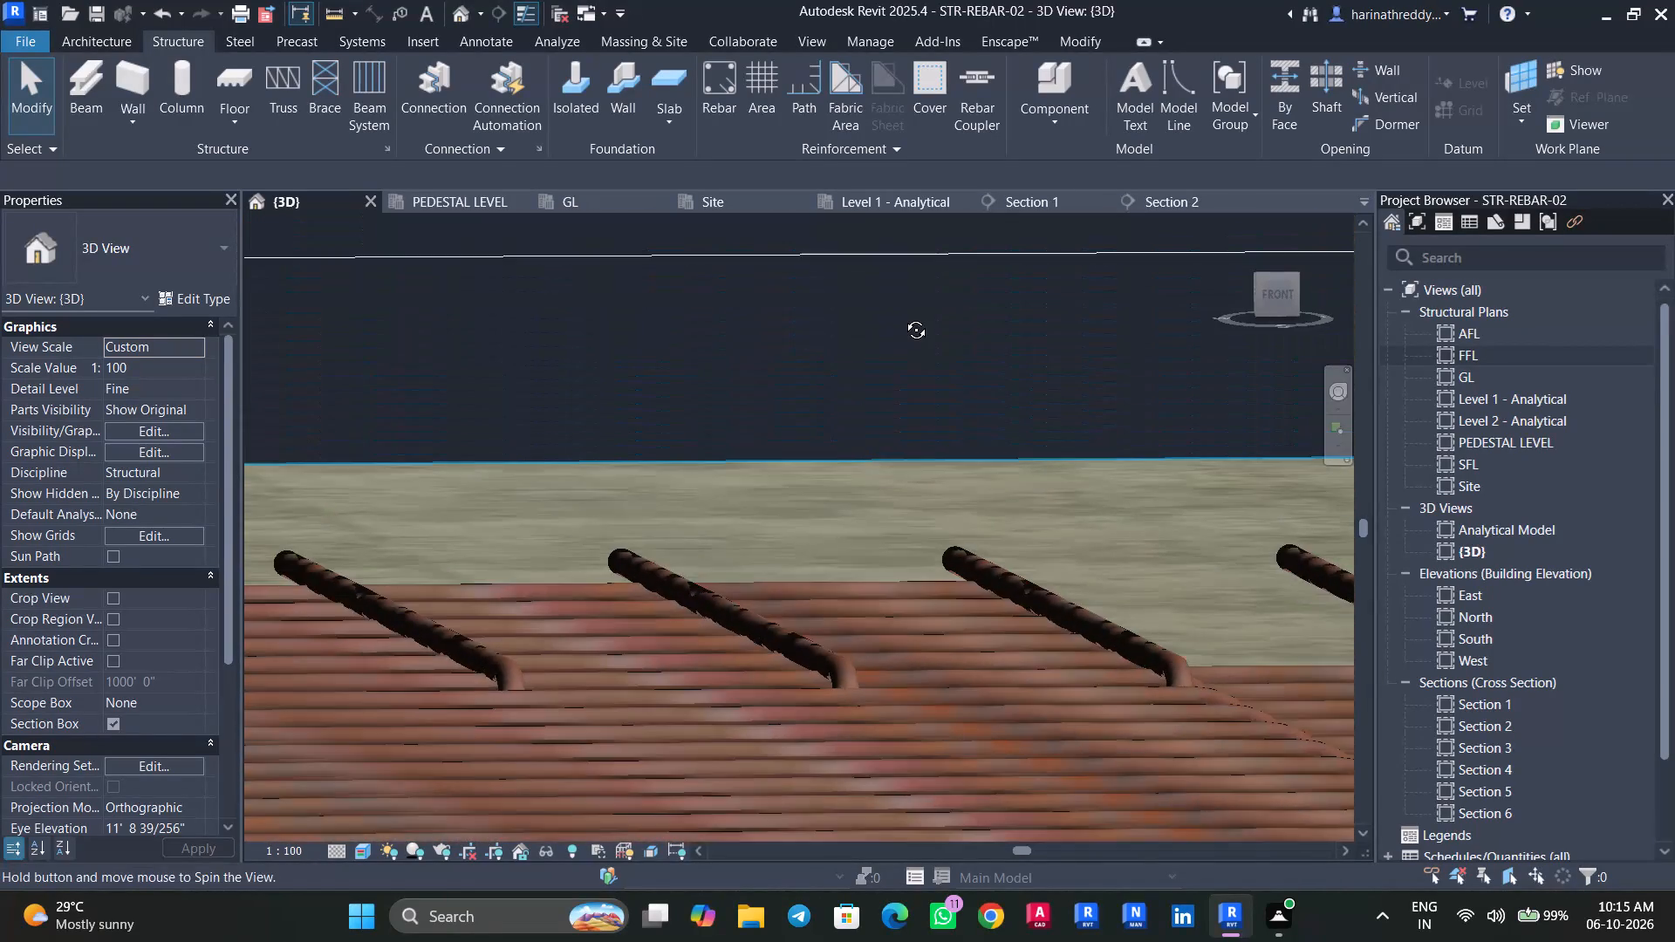
pyautogui.keyDown('shift'); pyautogui.moveTo(903, 317); pyautogui.dragTo(852, 420, button='middle'); pyautogui.keyUp('shift')
pyautogui.scroll(-17, 853, 422)
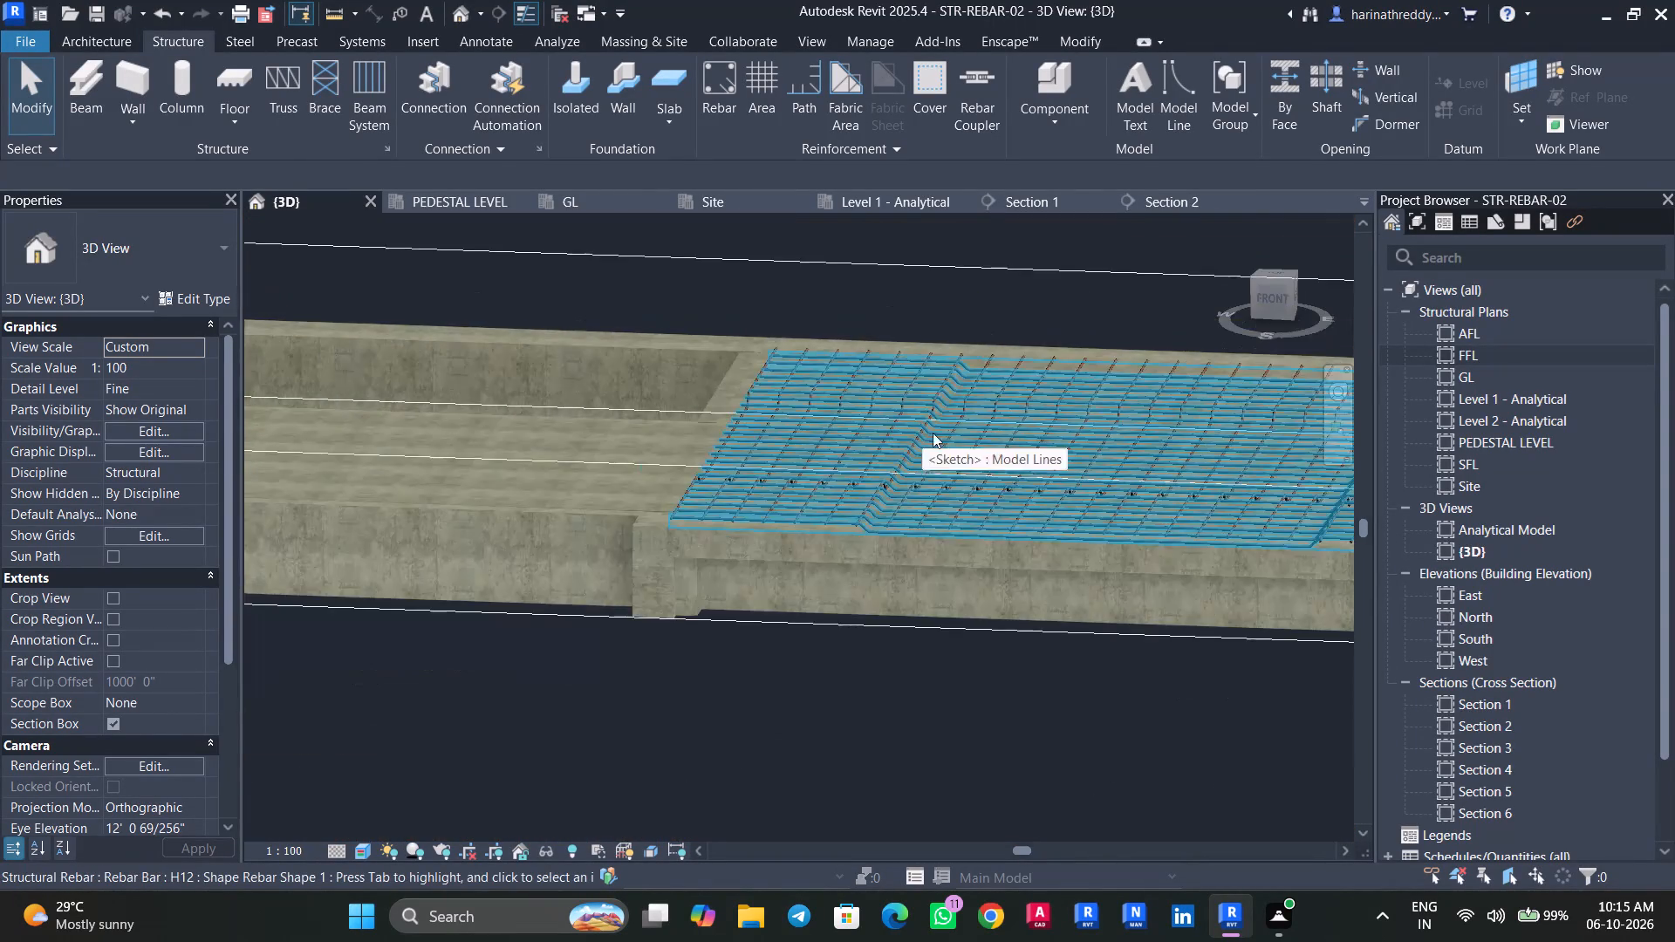
pyautogui.keyDown('shift'); pyautogui.moveTo(942, 433); pyautogui.dragTo(708, 497, button='middle'); pyautogui.keyUp('shift')
pyautogui.scroll(2, 1038, 290)
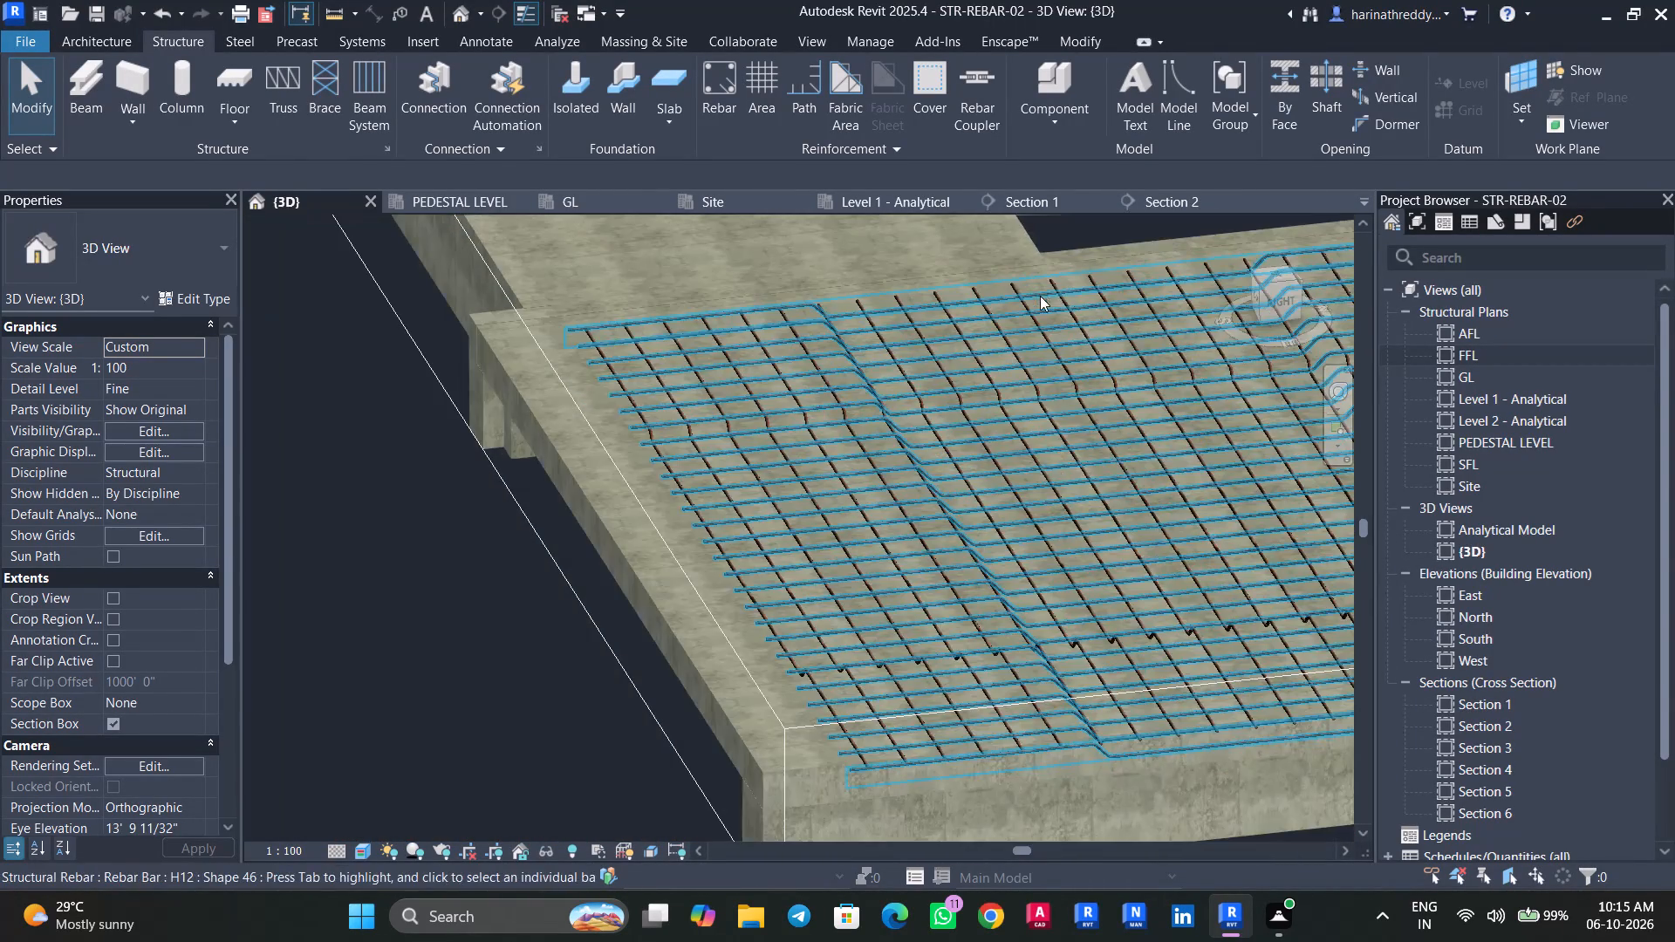
pyautogui.click(953, 368)
pyautogui.press('Escape')
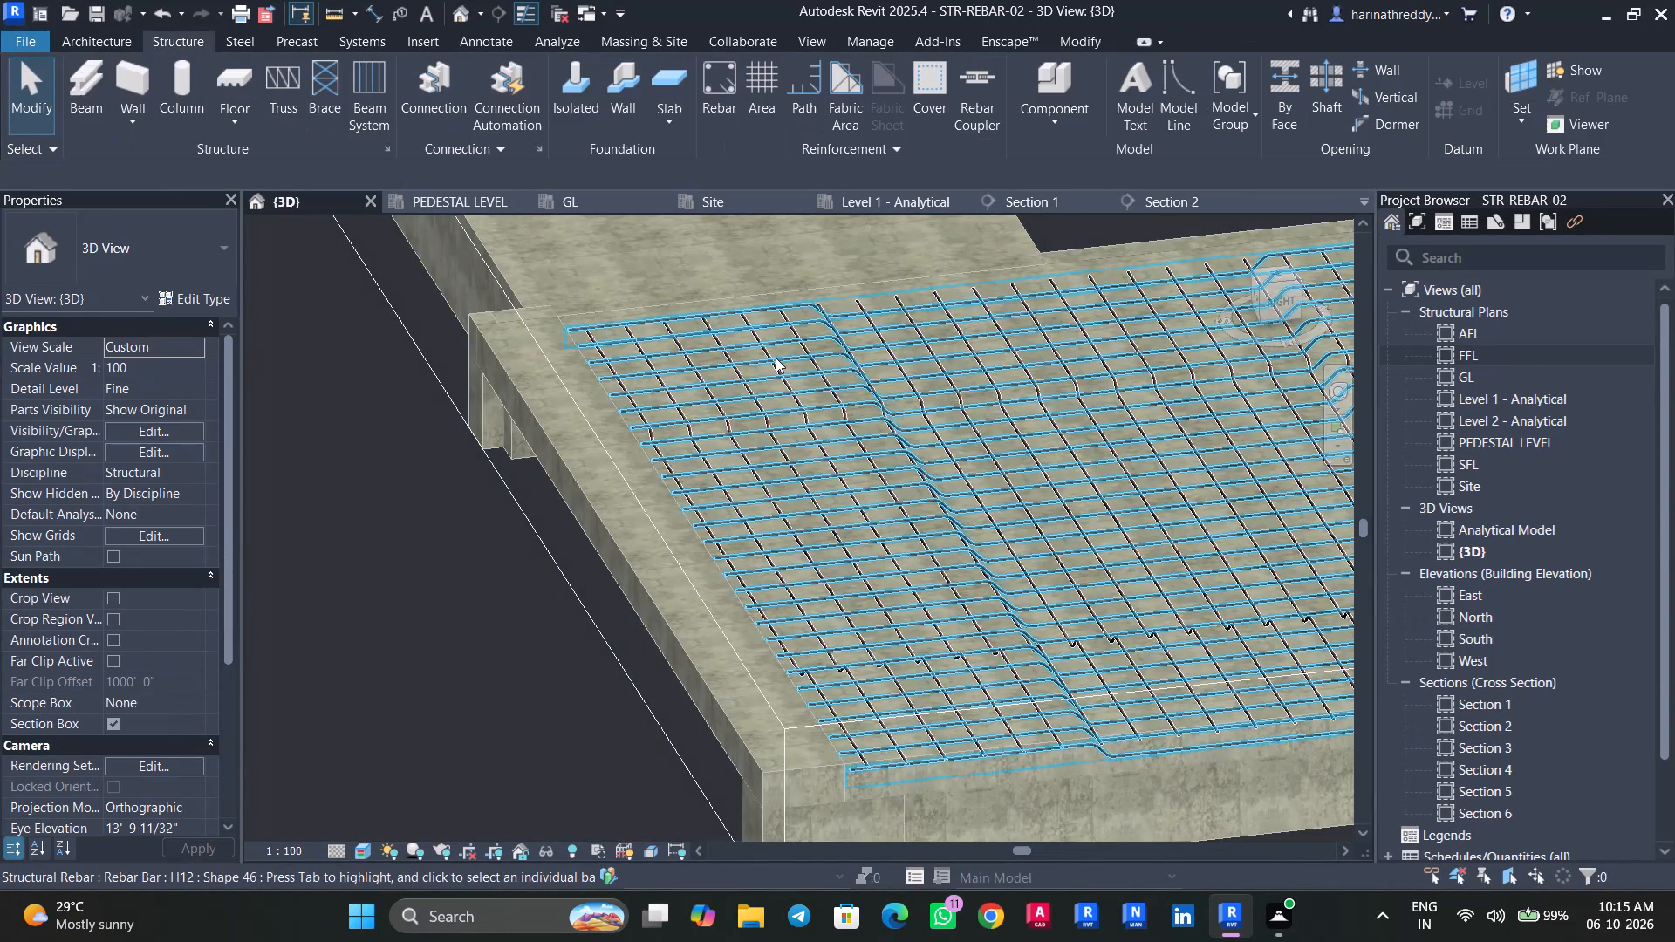
pyautogui.click(776, 358)
pyautogui.press('Escape')
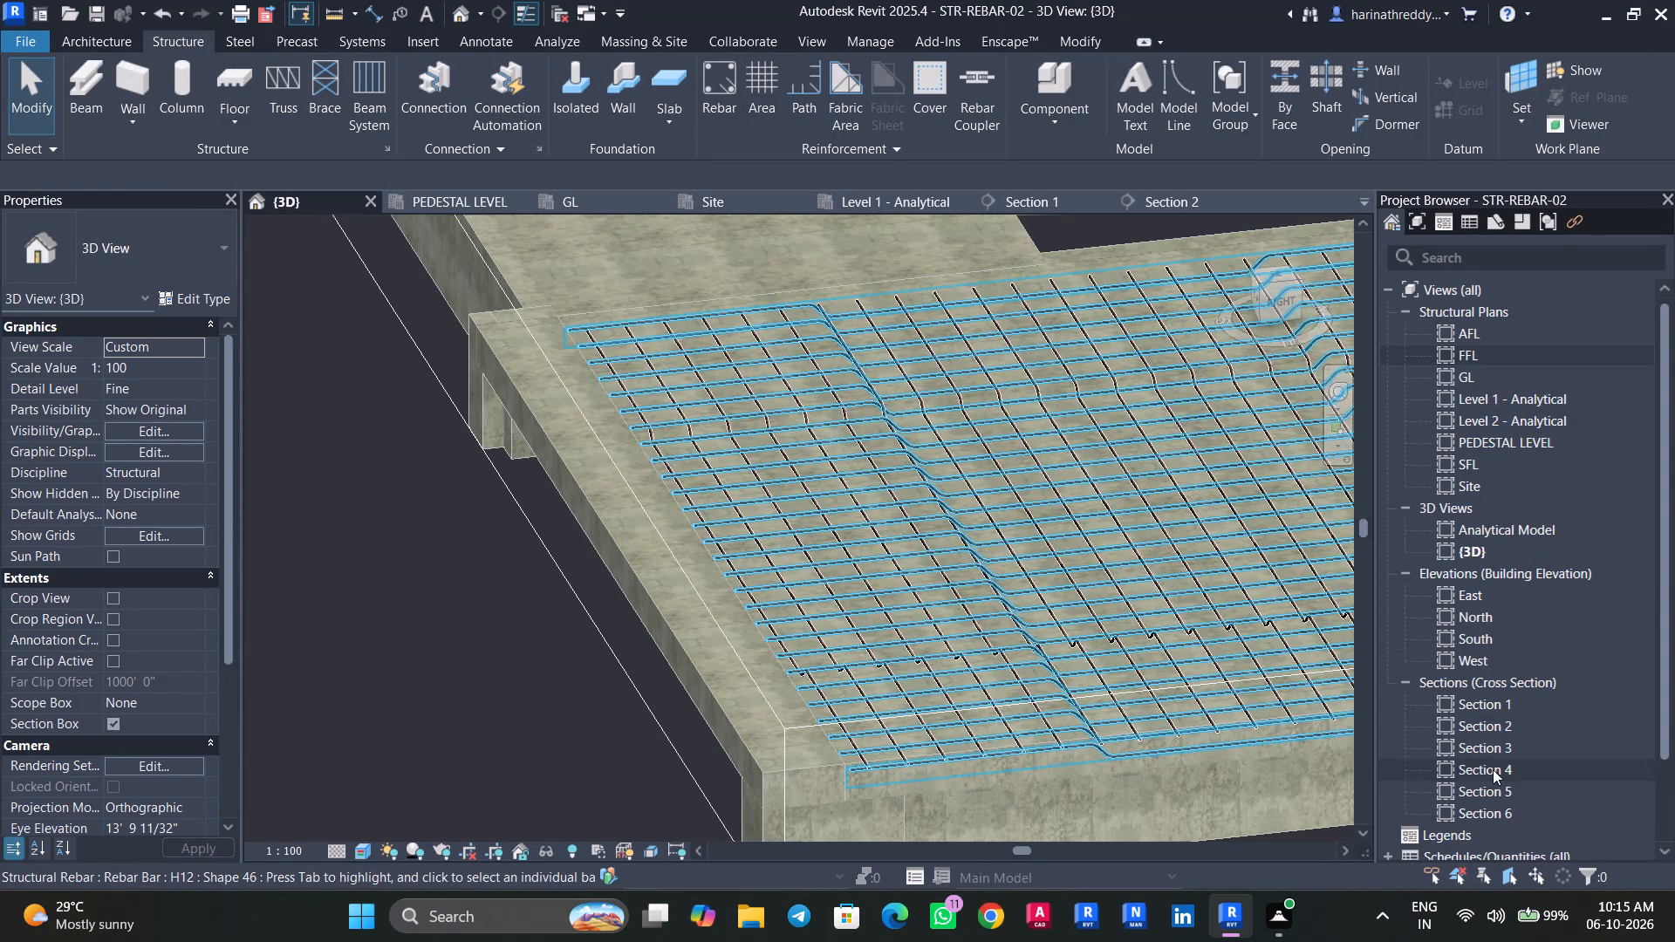
# Open Section 5 and examine how the two cranked bar sets cross within the 150 mm slab.
pyautogui.doubleClick(1503, 786)
pyautogui.scroll(-2, 942, 697)
pyautogui.moveTo(844, 690); pyautogui.dragTo(963, 647, button='middle')
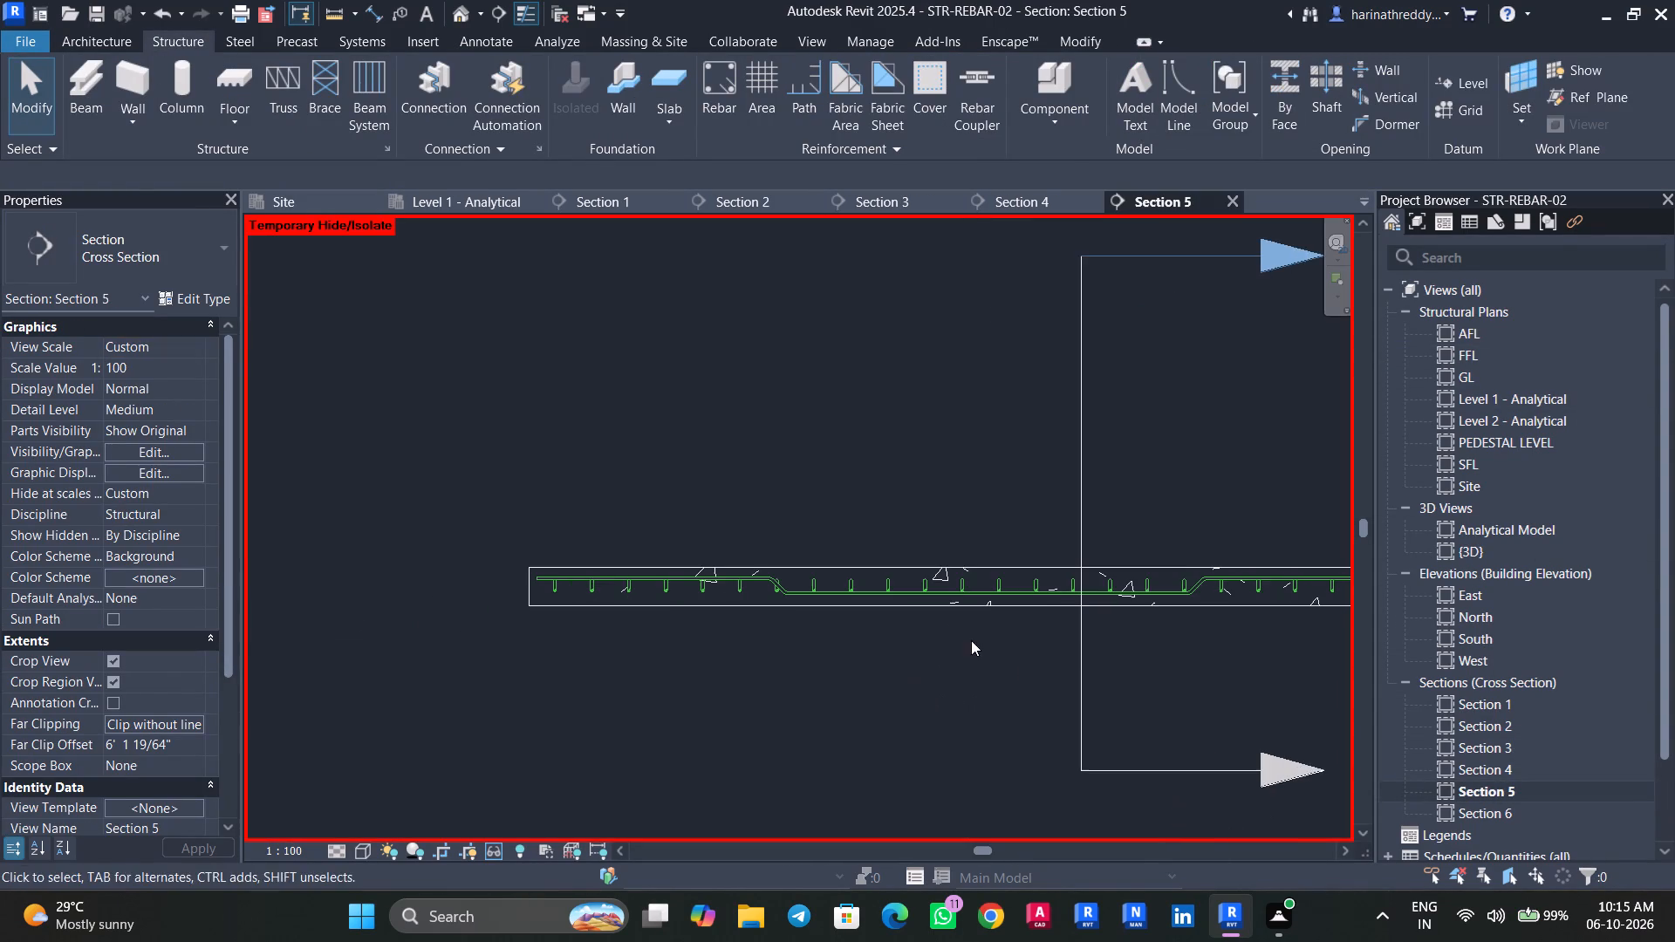
pyautogui.scroll(4, 798, 611)
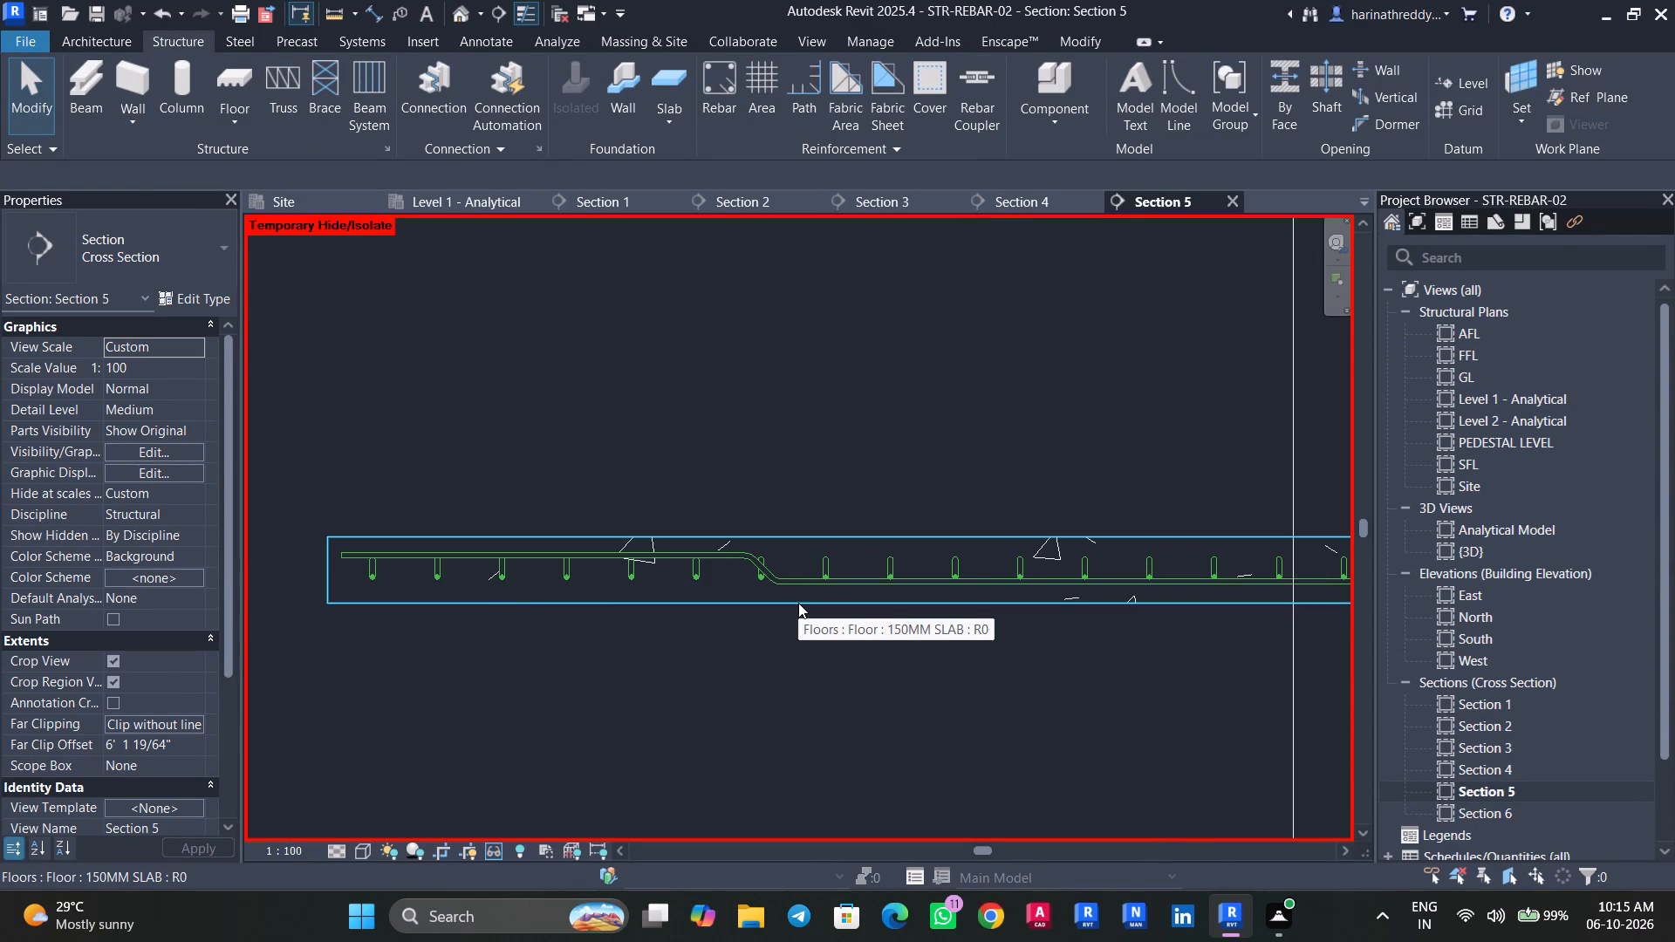
pyautogui.scroll(5, 765, 556)
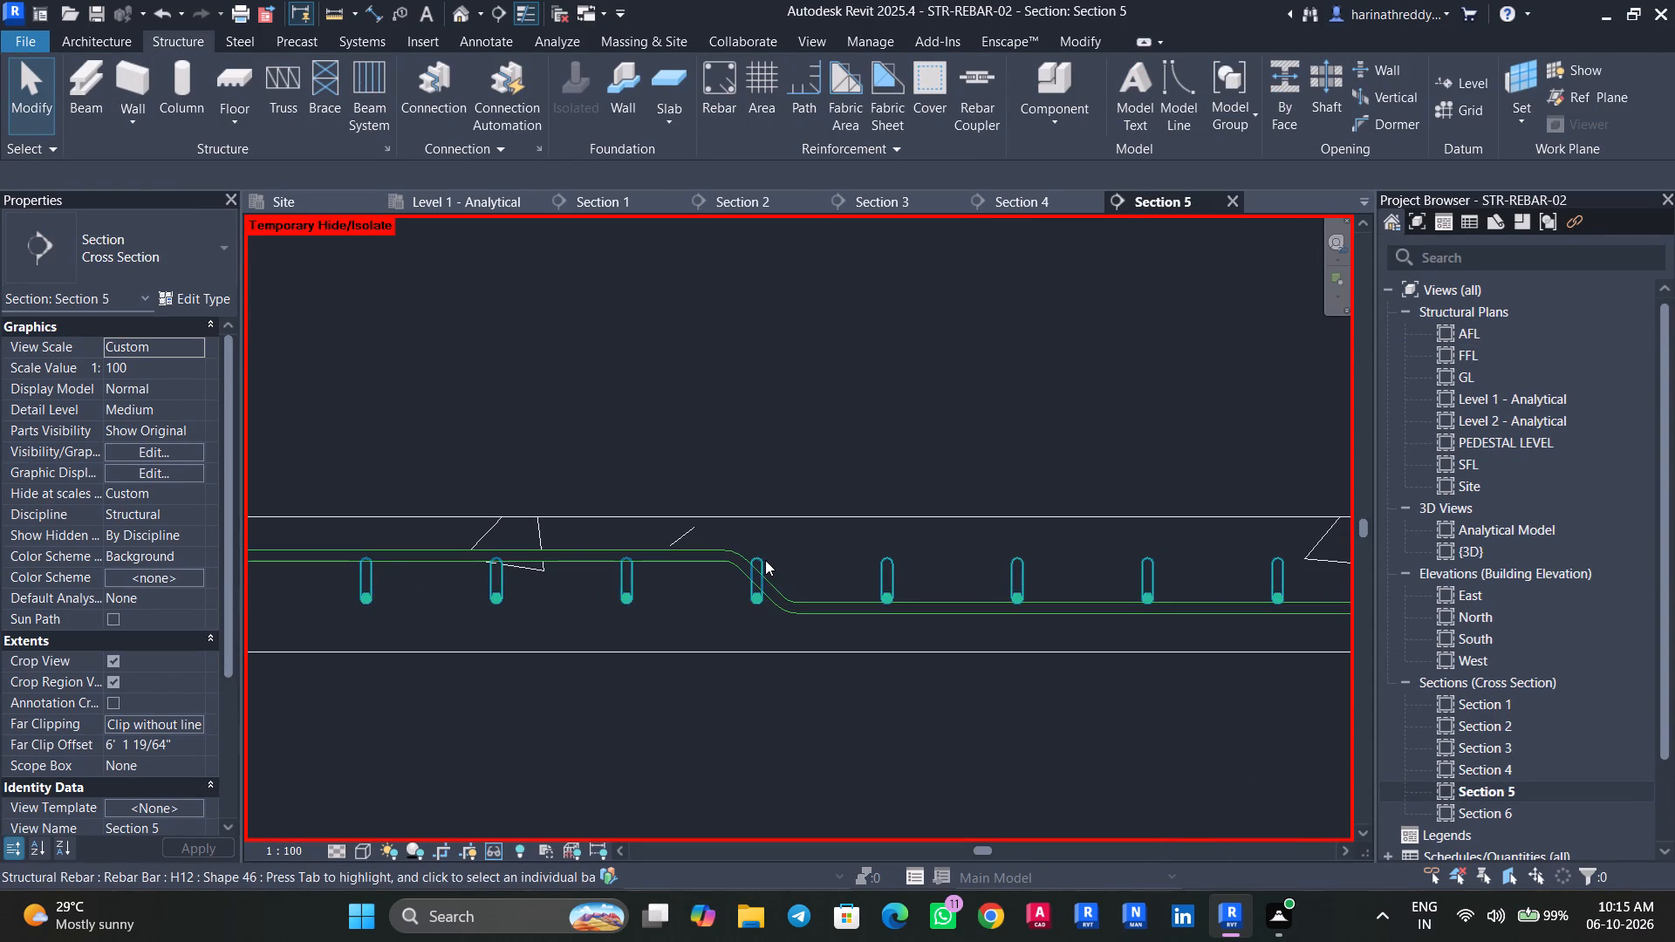
pyautogui.click(765, 559)
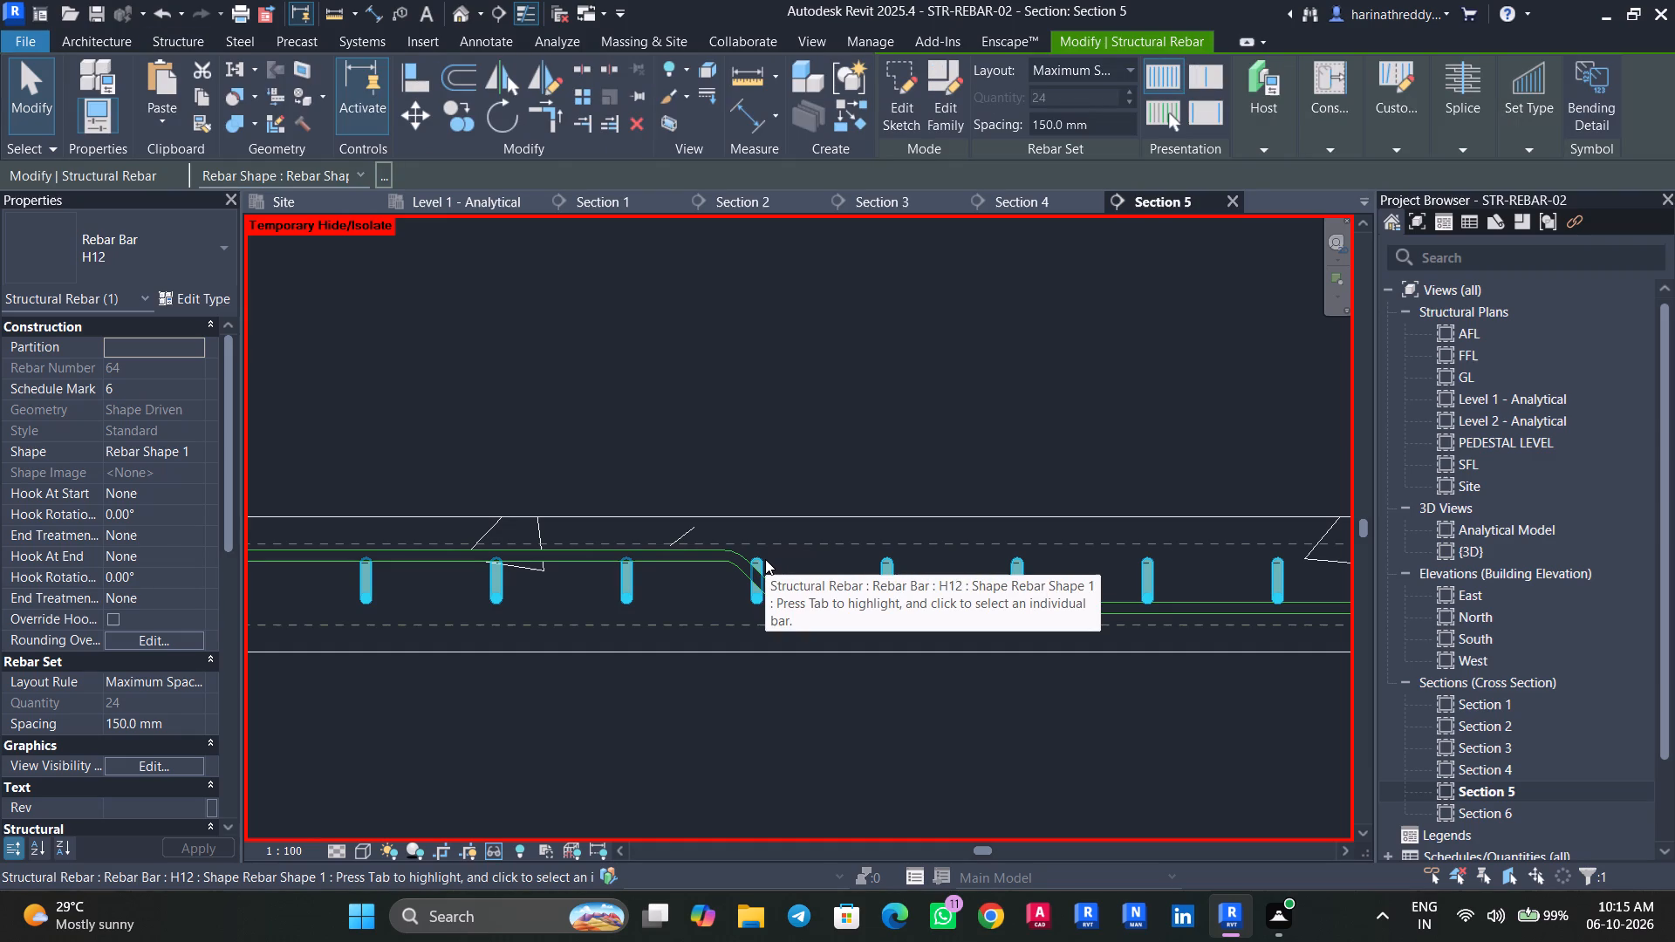
pyautogui.press('Escape')
pyautogui.press('Escape')
# Place a straight H10 bar set in the slab, shape 00 at 150 mm maximum spacing, perpendicular to cover along the bottom cover.
pyautogui.click(783, 520)
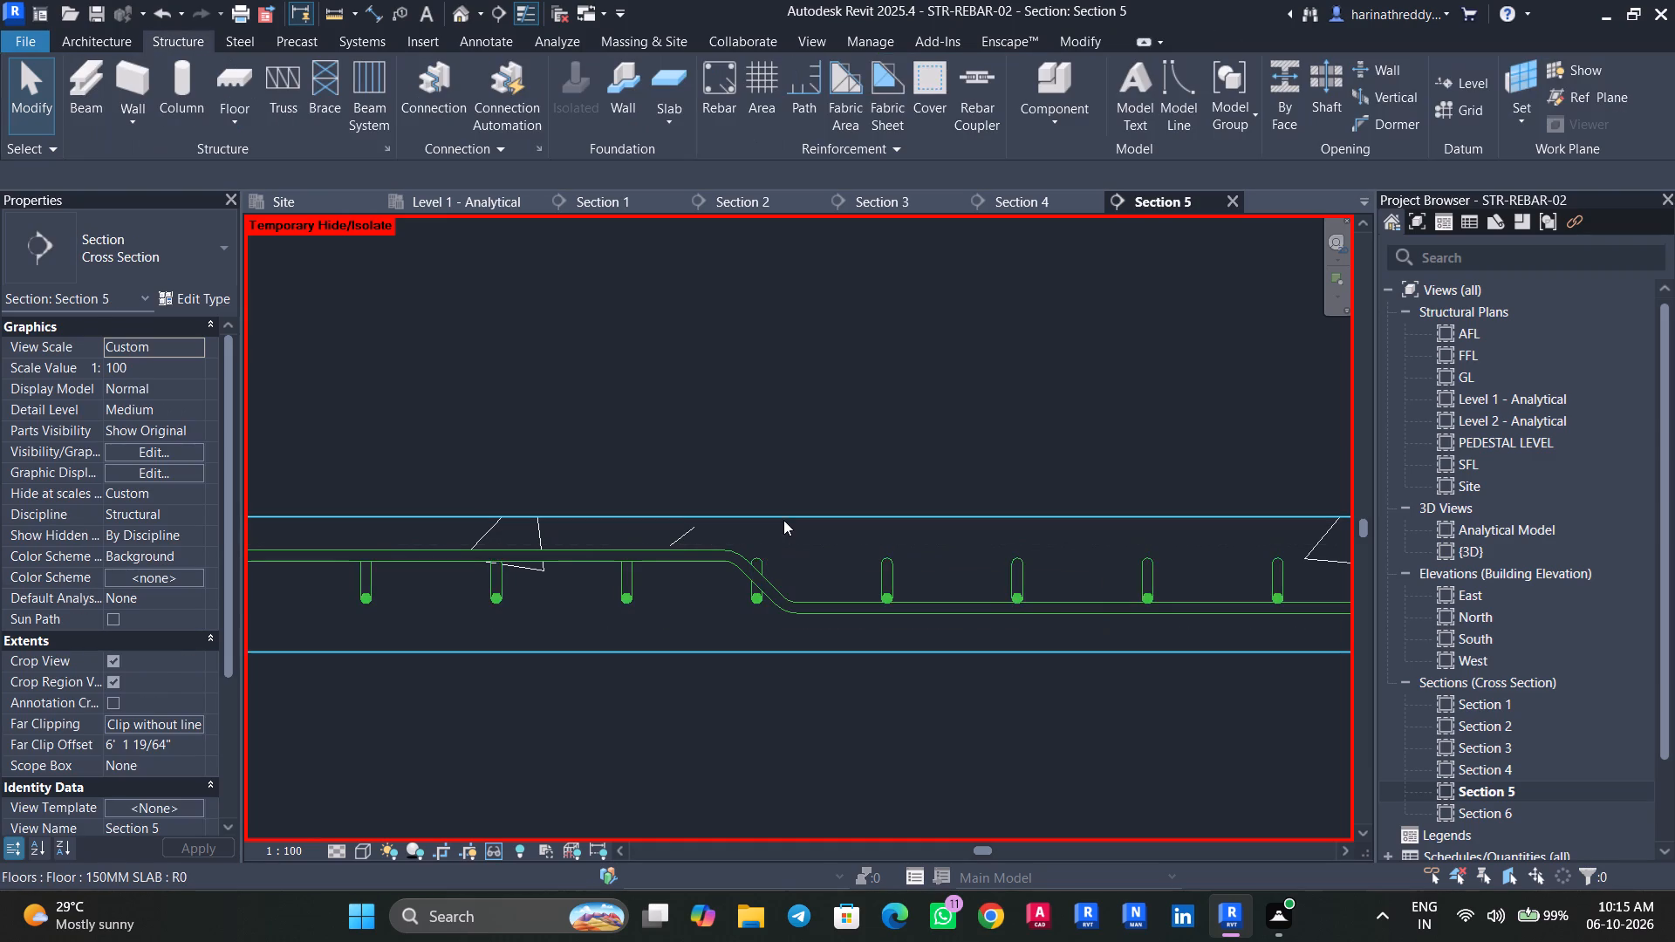
pyautogui.click(1396, 79)
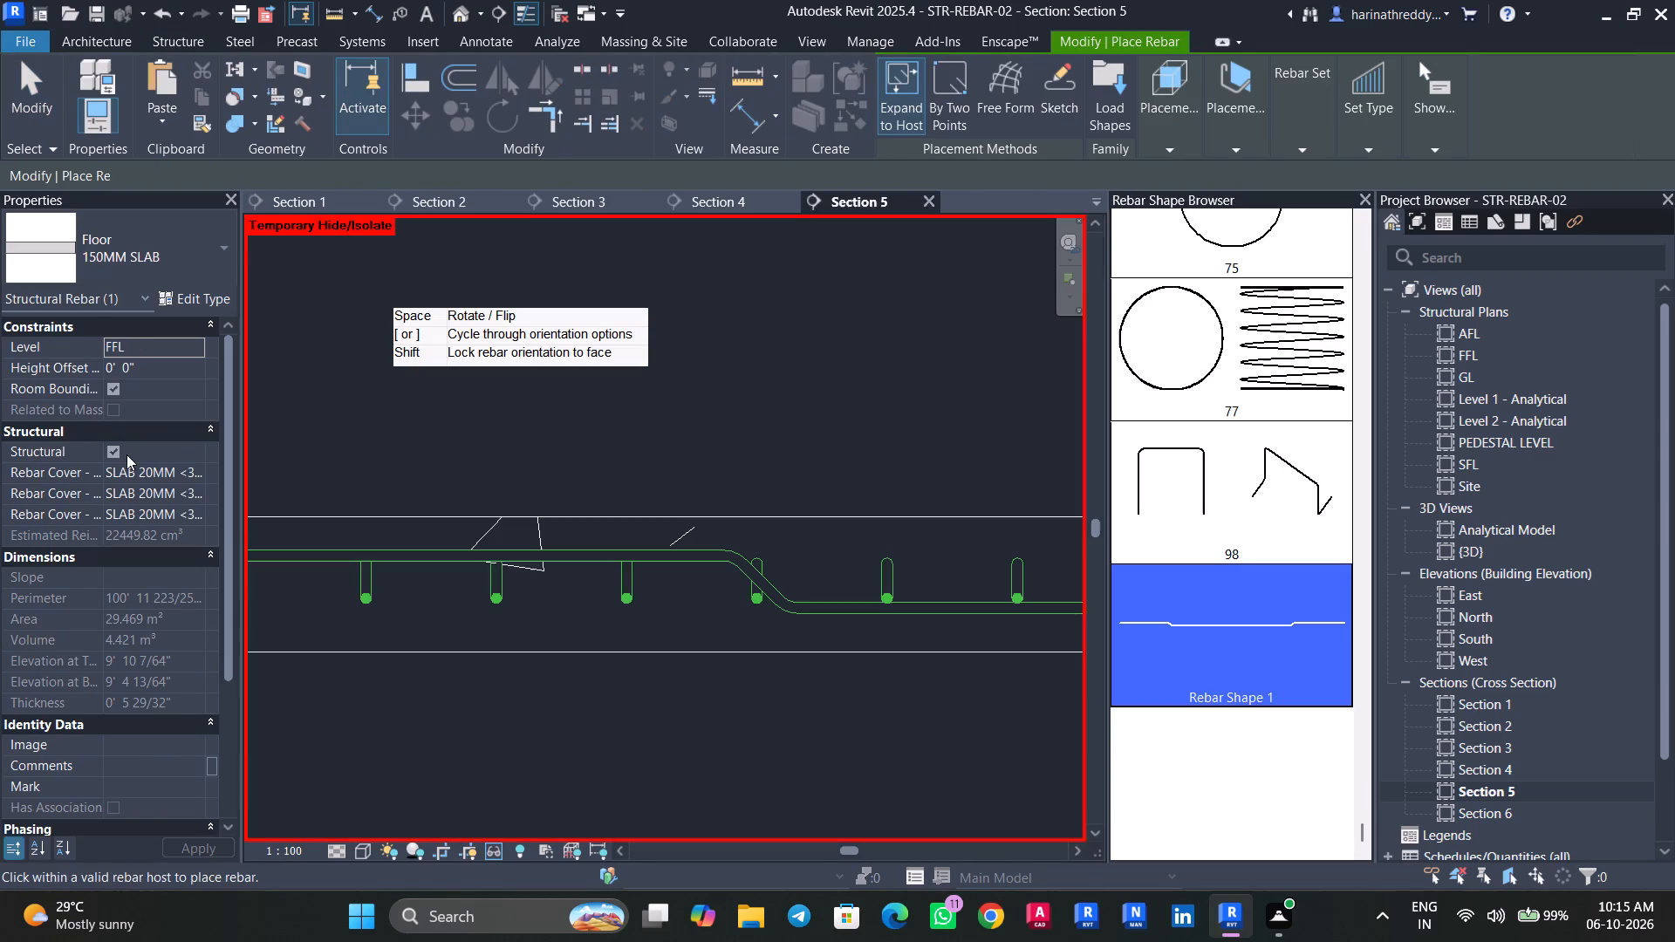
pyautogui.click(124, 281)
pyautogui.click(98, 409)
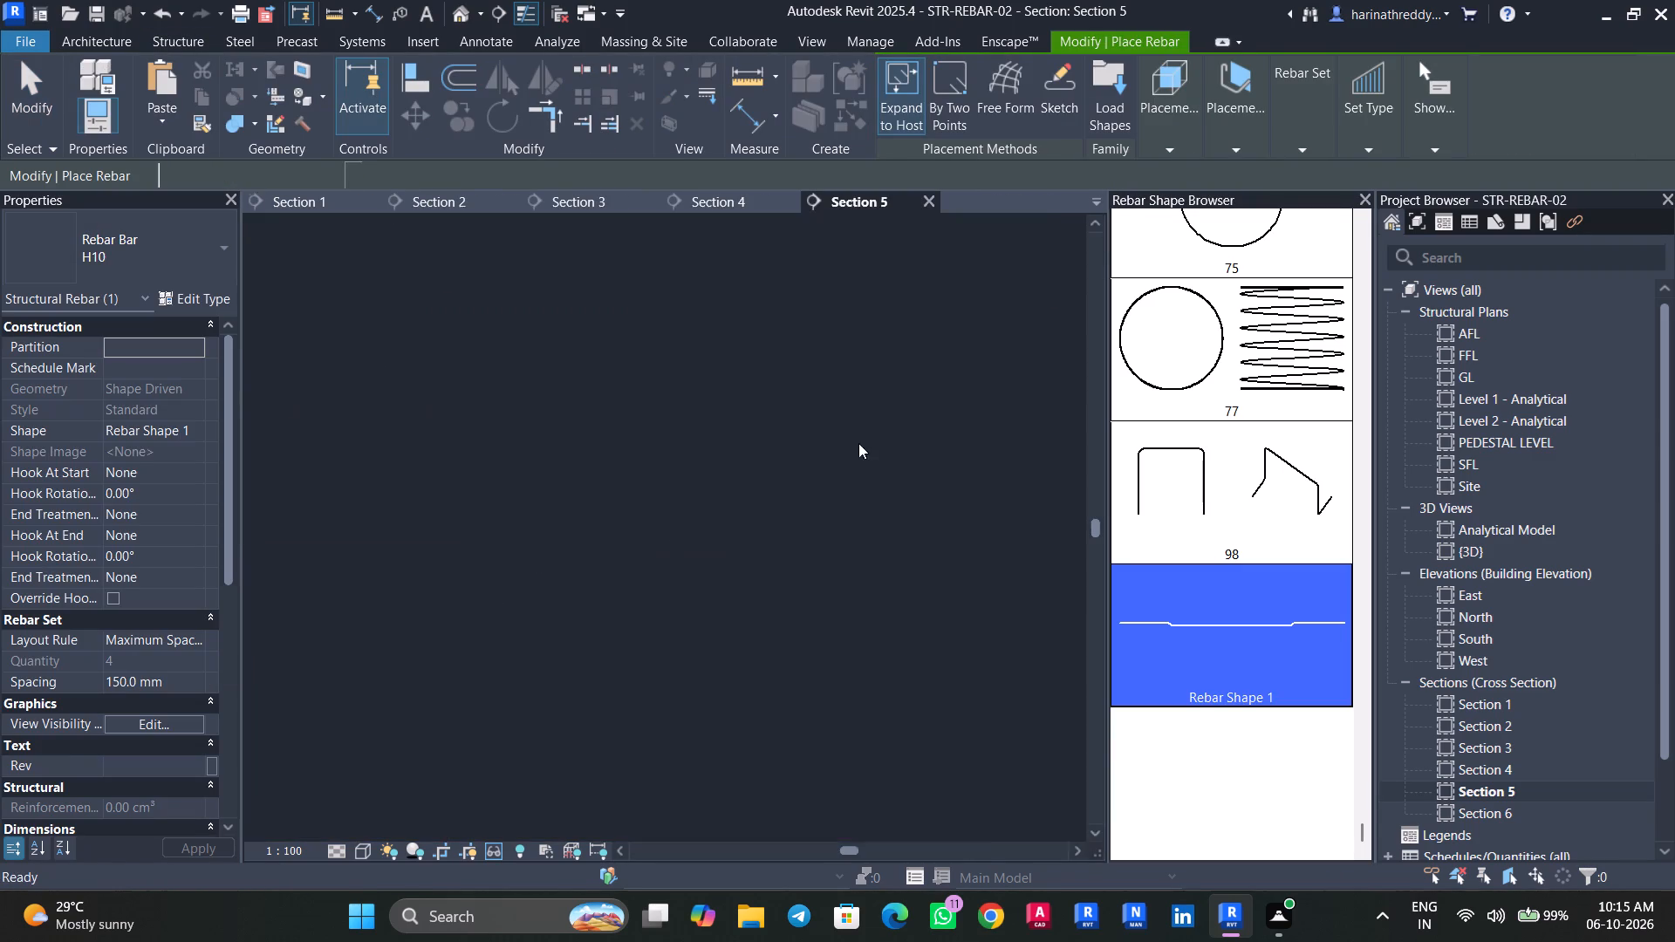
pyautogui.scroll(-4, 788, 582)
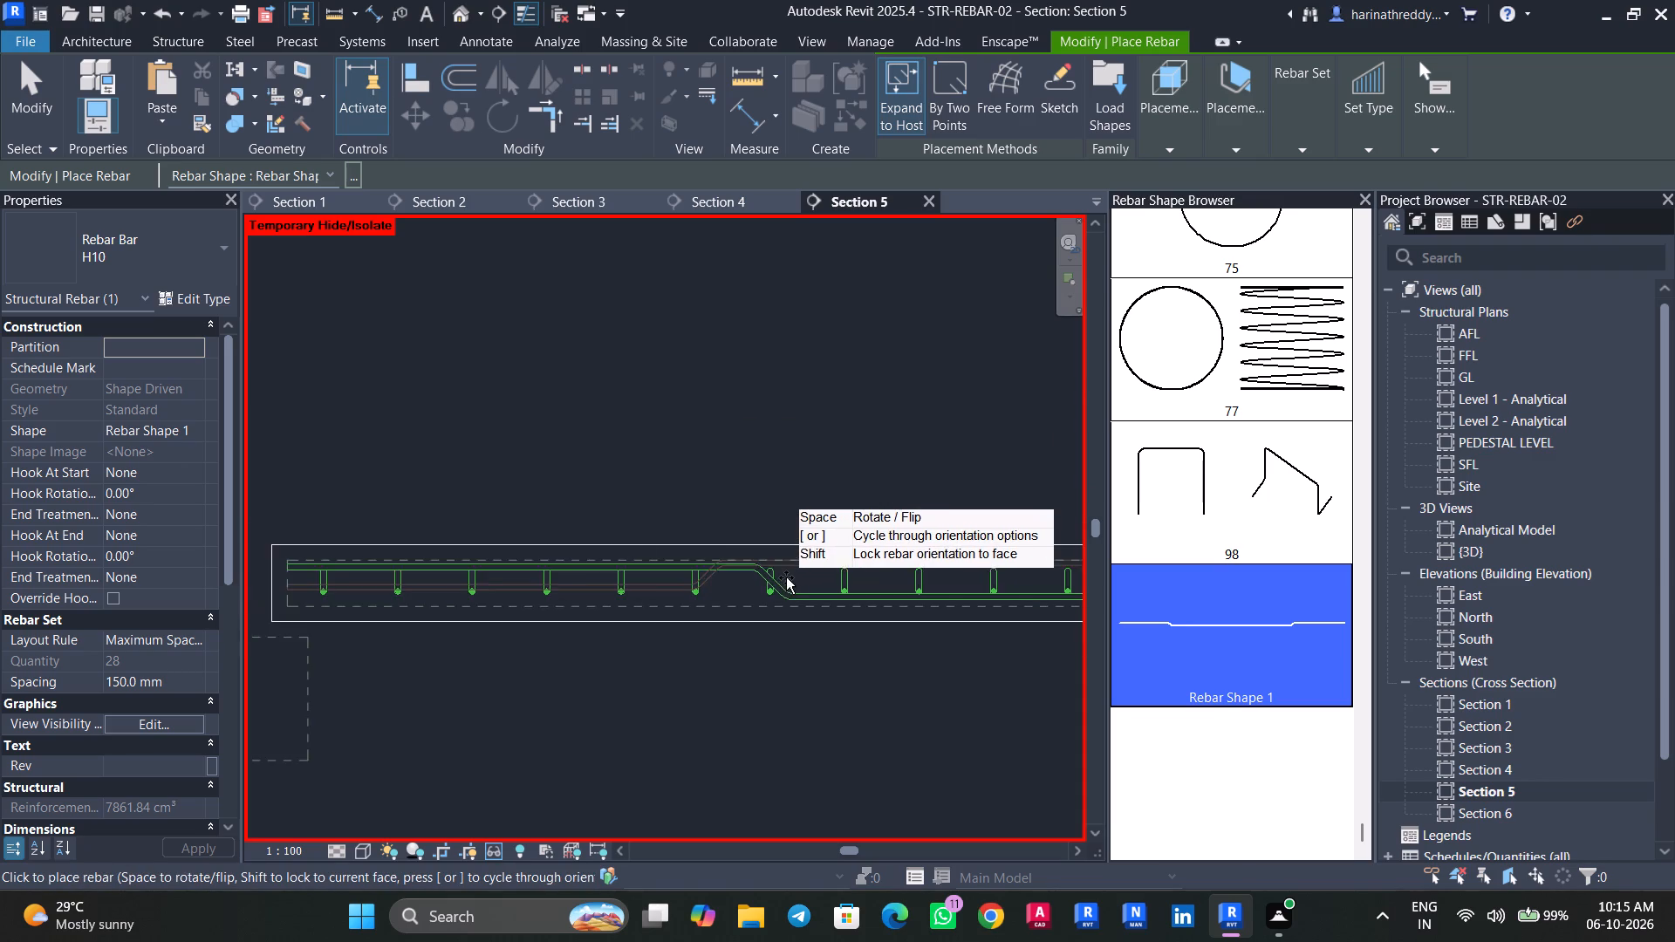
pyautogui.moveTo(784, 577); pyautogui.dragTo(454, 488, button='middle')
pyautogui.scroll(7, 1186, 518)
pyautogui.scroll(-1, 1186, 518)
pyautogui.scroll(9, 1188, 518)
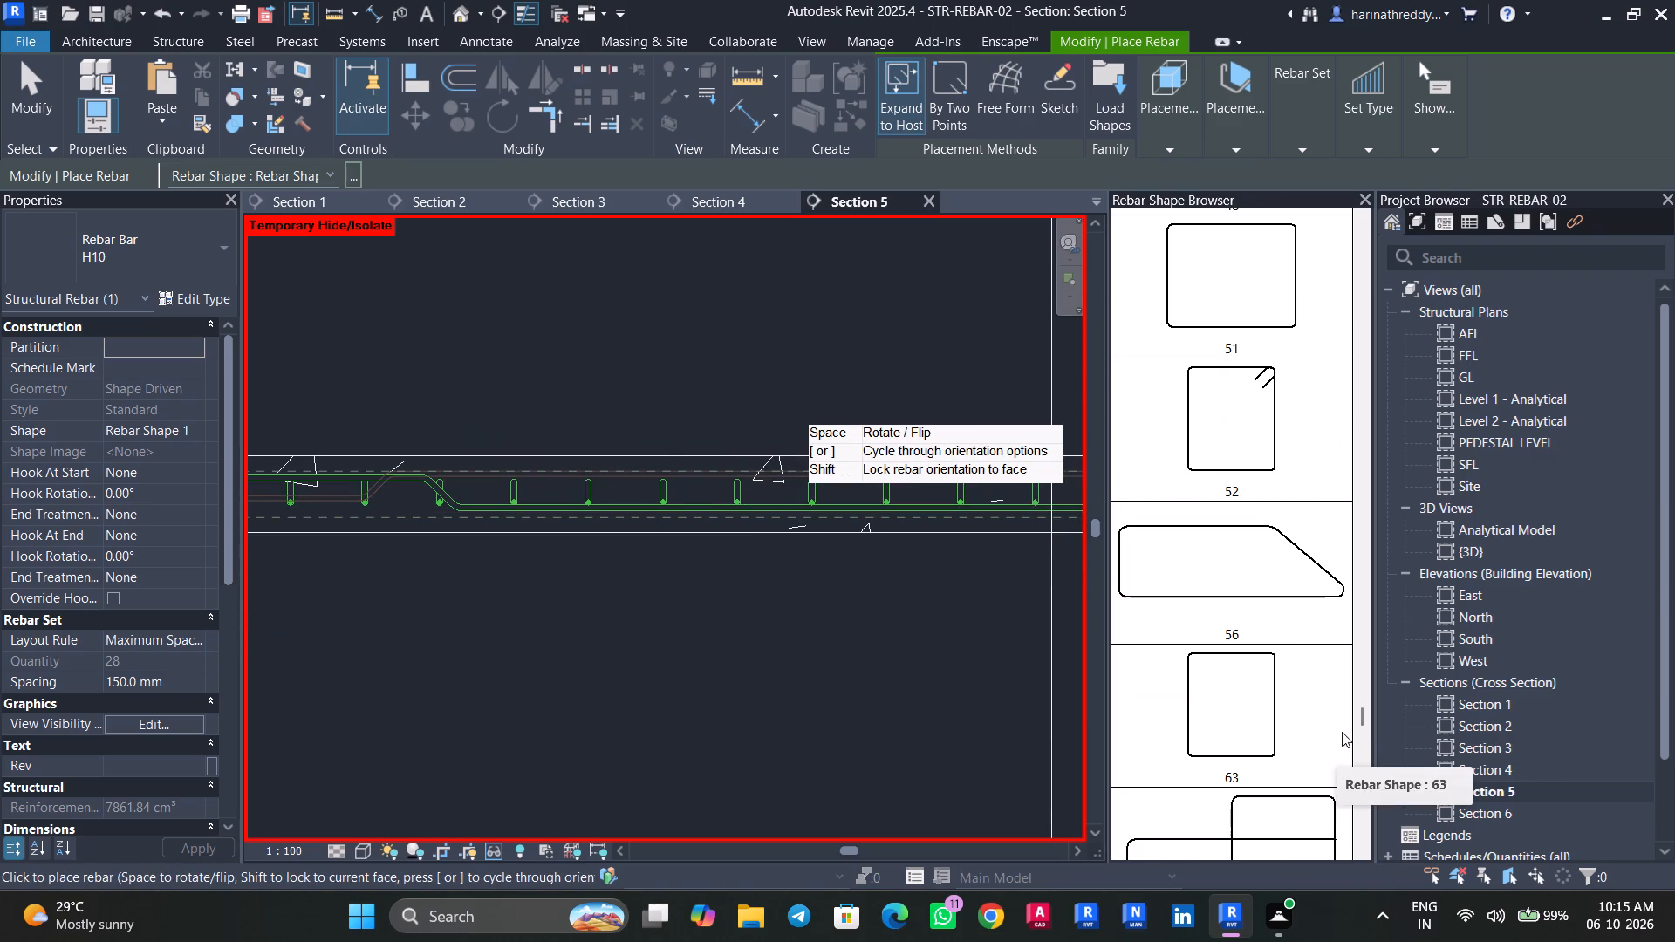
pyautogui.moveTo(1363, 720); pyautogui.dragTo(1381, 243)
pyautogui.click(1220, 257)
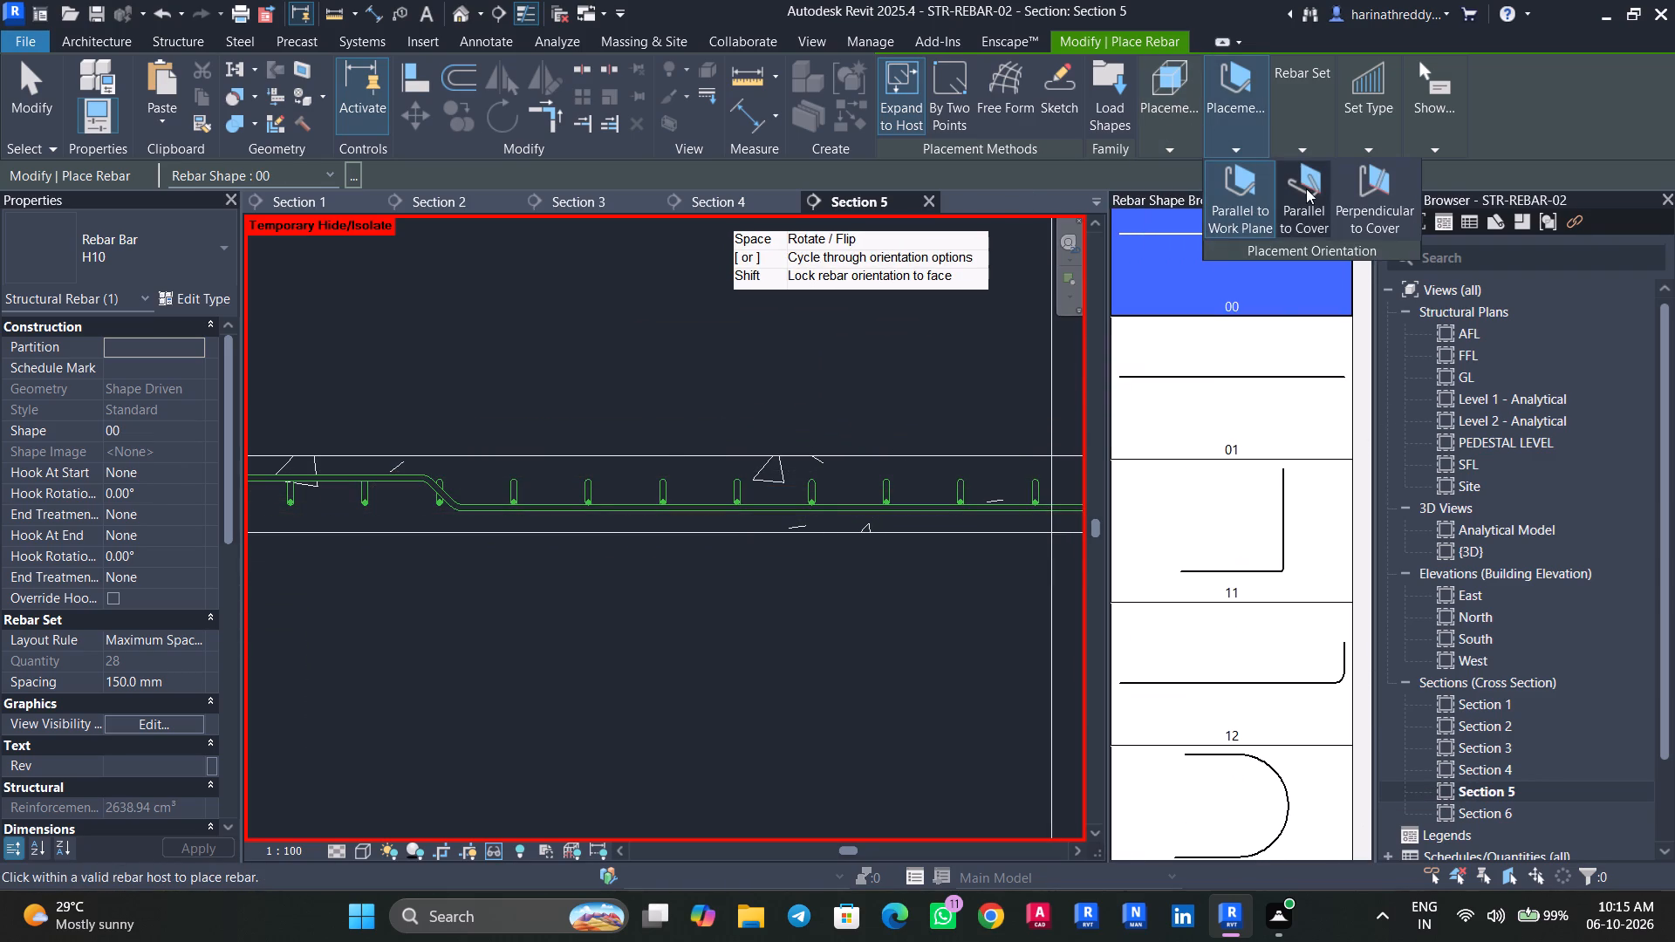
pyautogui.click(1387, 208)
pyautogui.scroll(4, 603, 513)
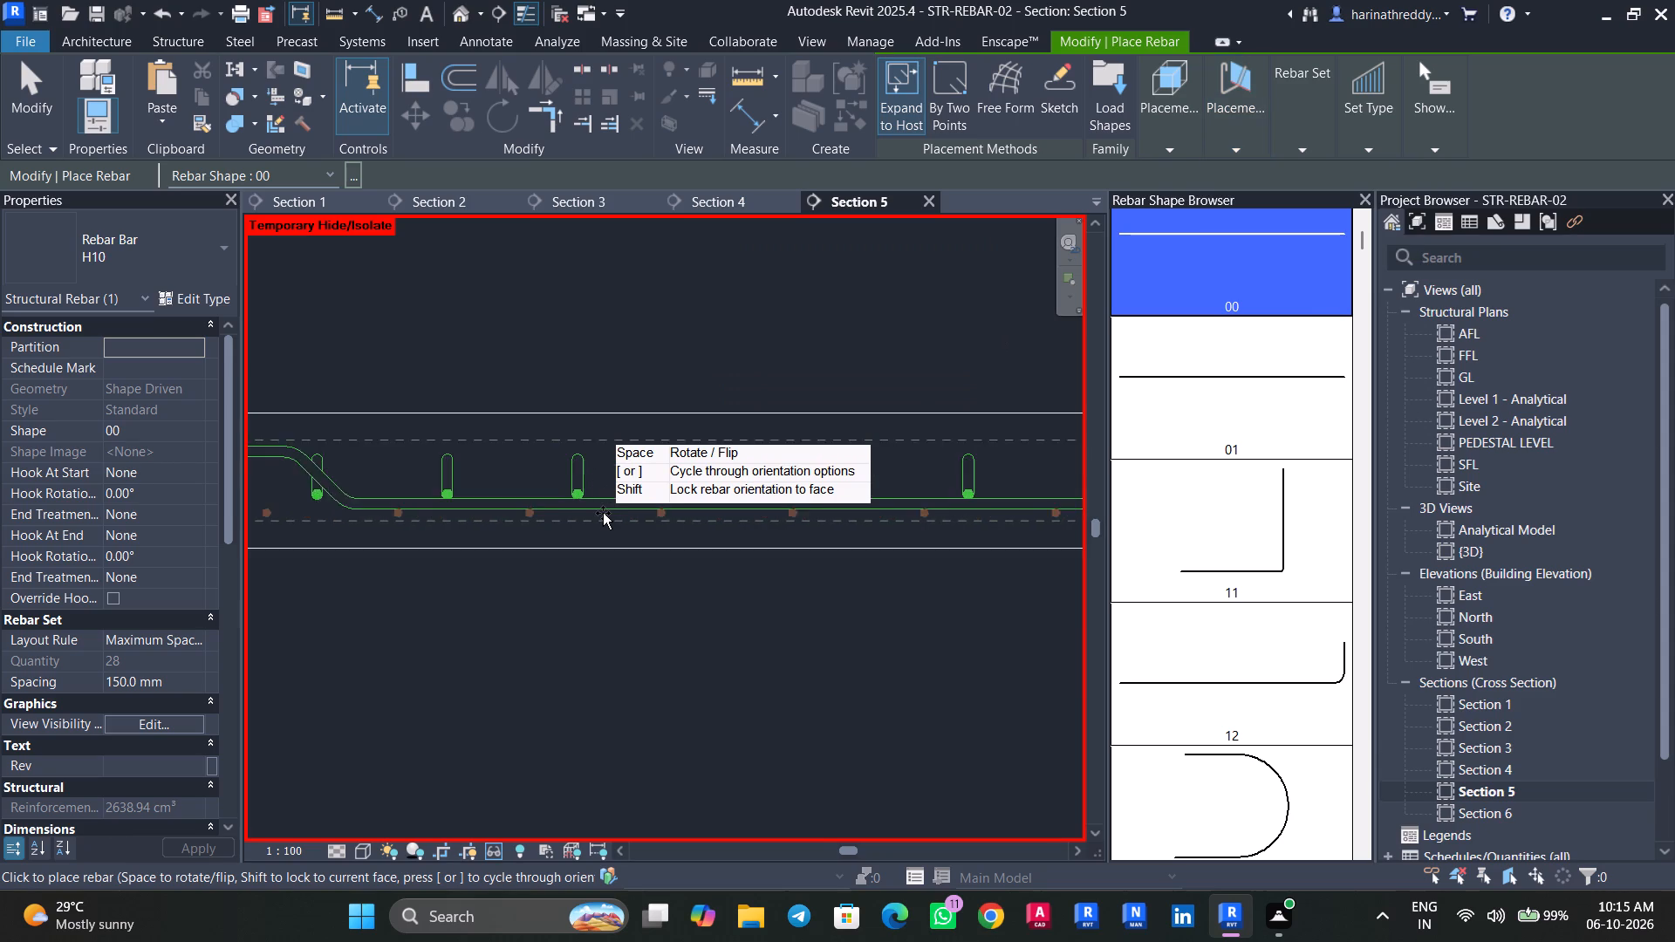
pyautogui.scroll(2, 603, 513)
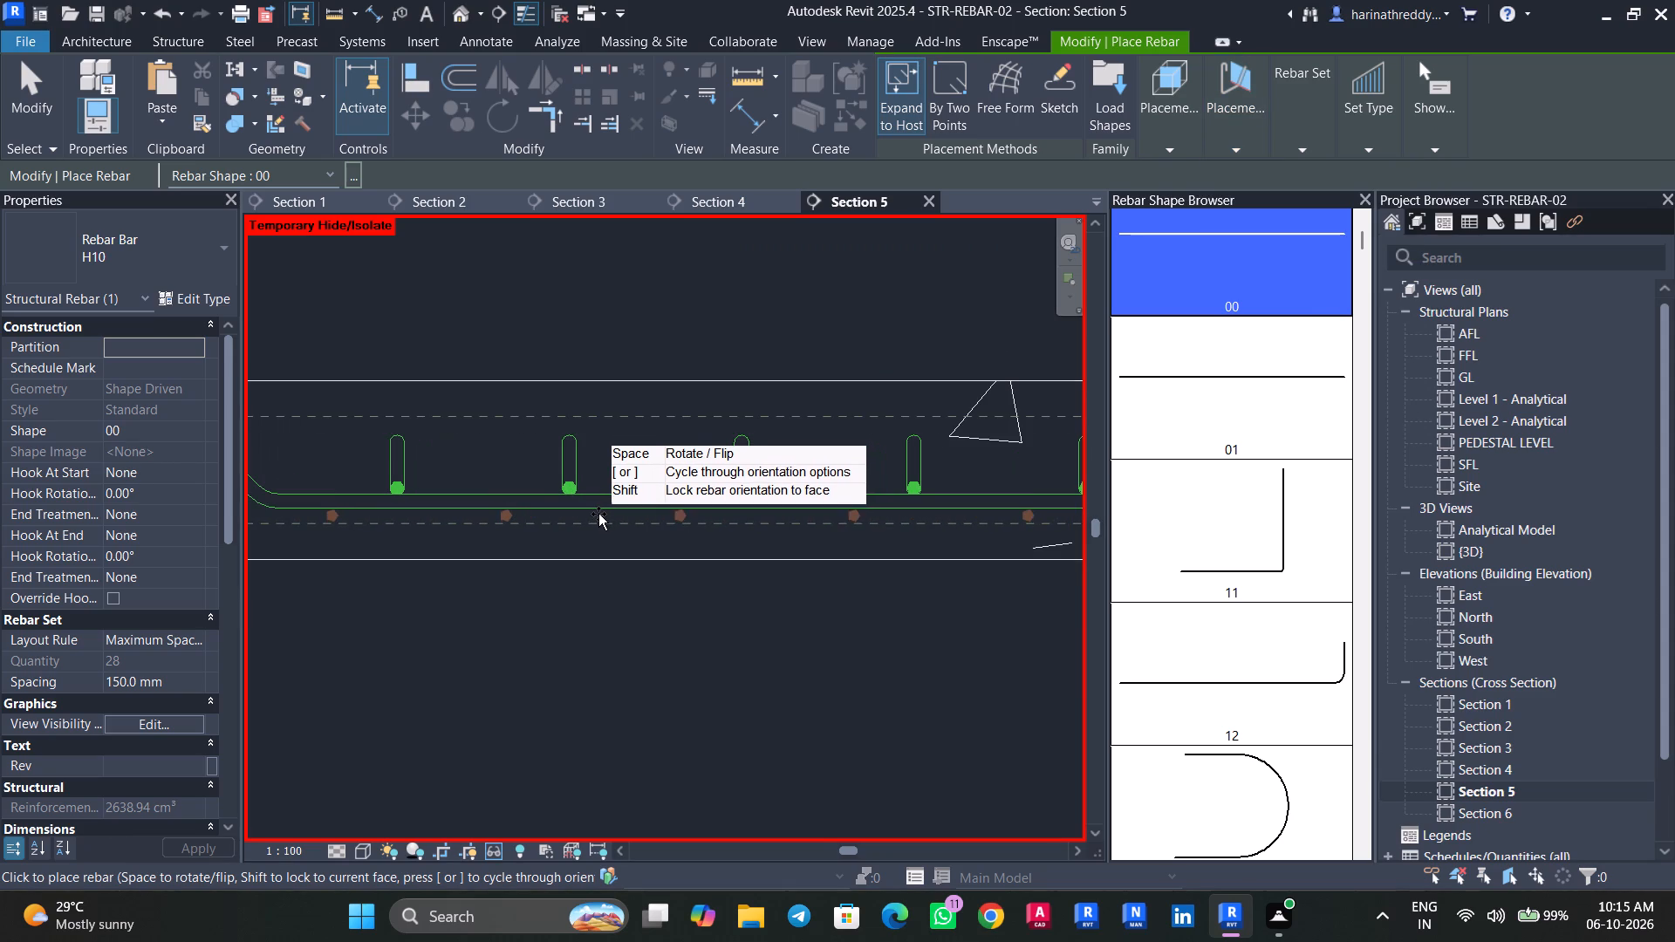
pyautogui.click(599, 517)
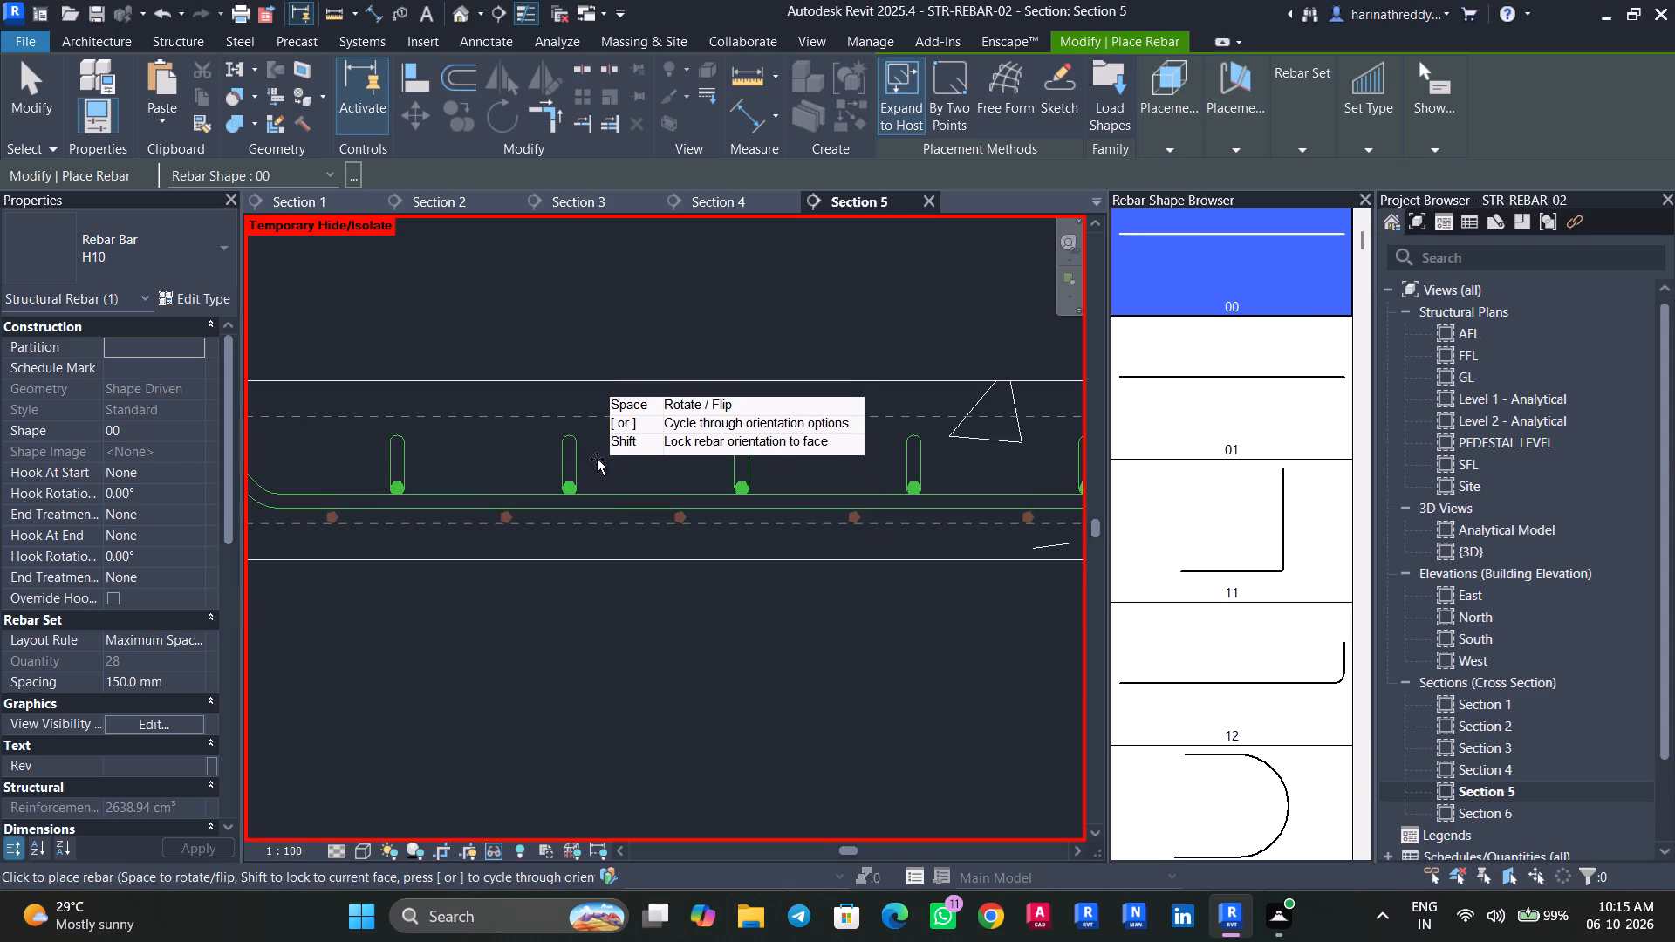
# Place a second straight H10 set, shape 00 at 150 mm maximum spacing, near the slab's top cover, and end rebar placement.
pyautogui.moveTo(595, 442); pyautogui.dragTo(877, 450, button='middle')
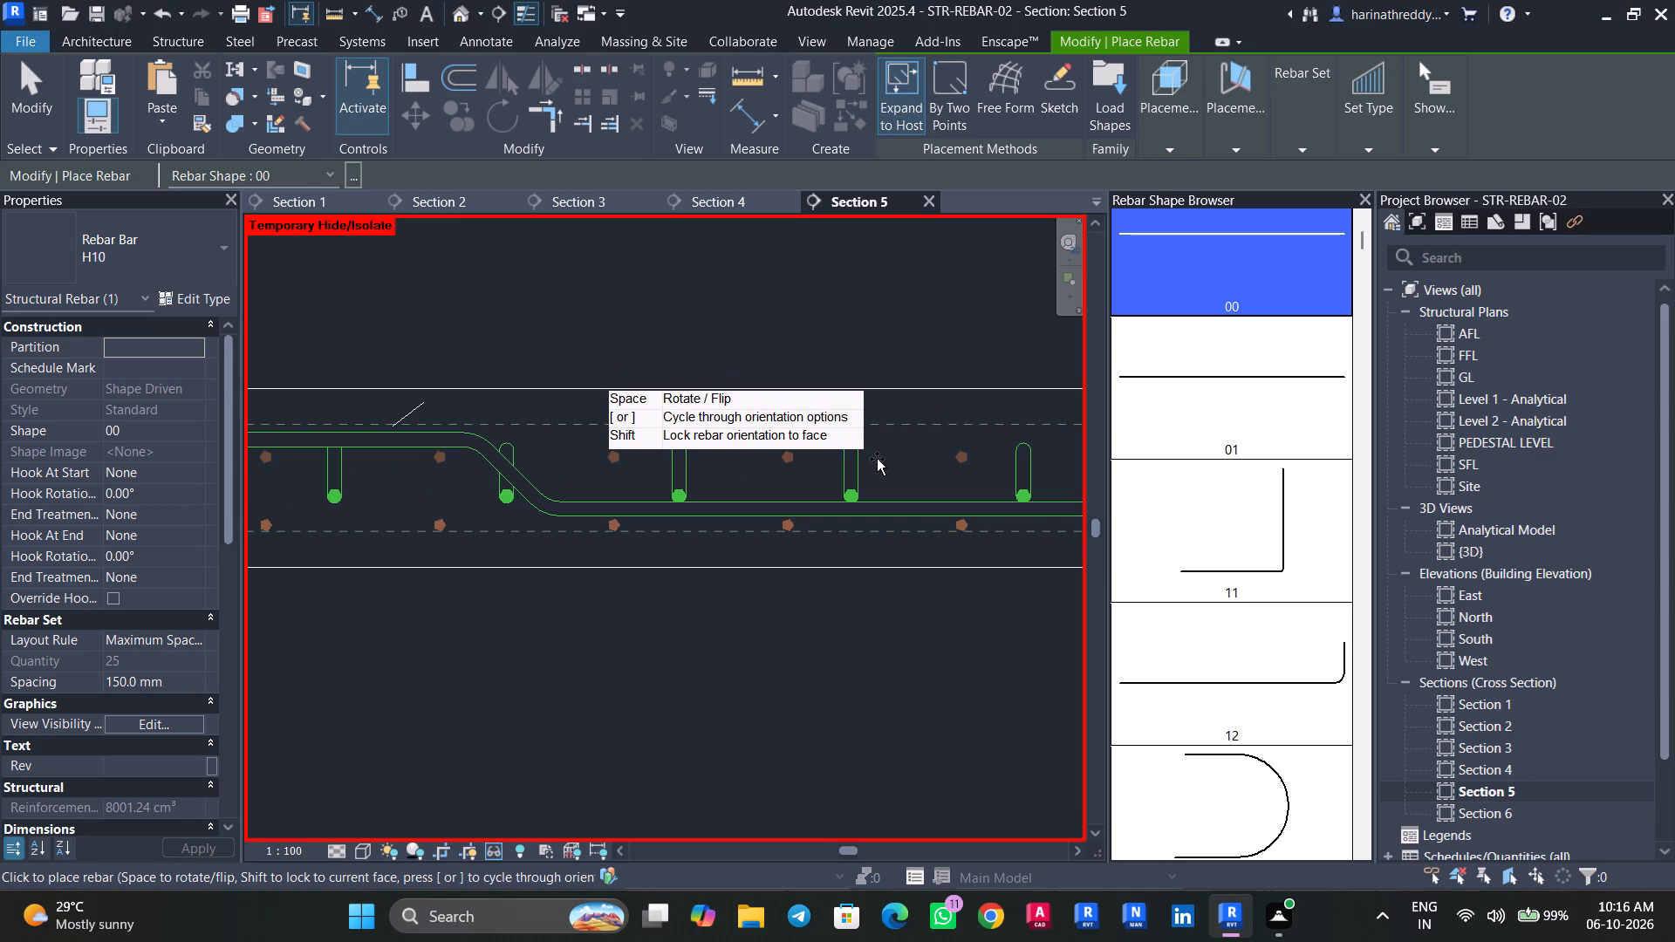
pyautogui.scroll(-7, 877, 459)
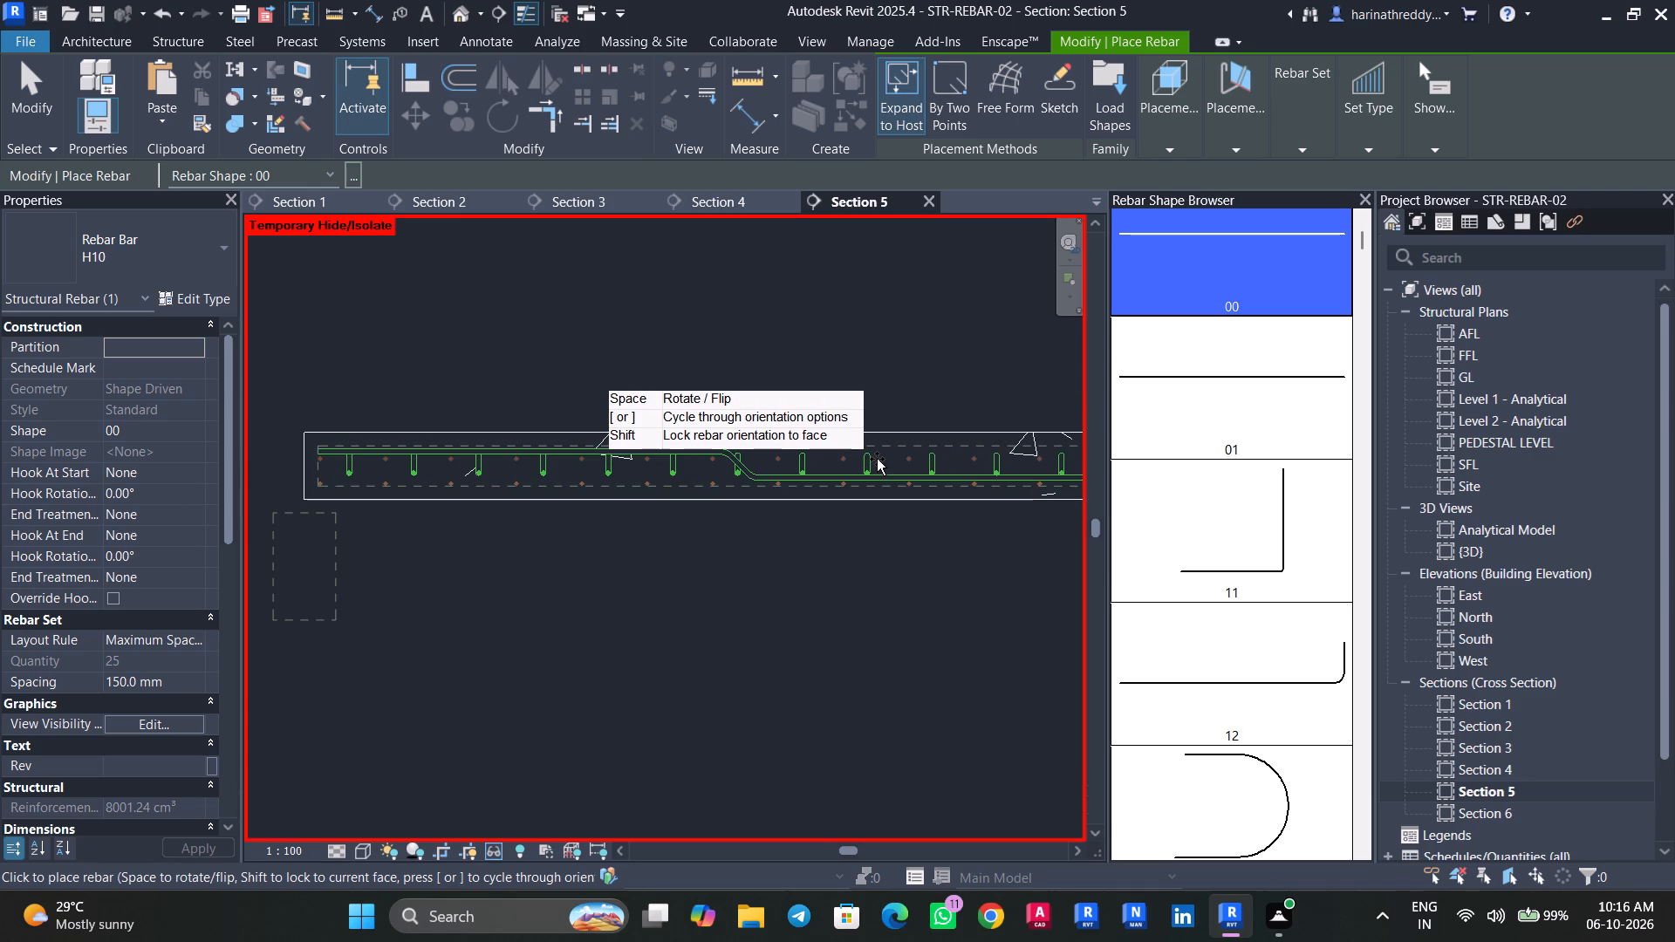
pyautogui.click(877, 459)
pyautogui.press('Escape')
pyautogui.press('Escape')
# Select both straight H10 bar sets together and set them as unobscured in the {3D} view.
pyautogui.moveTo(878, 507); pyautogui.dragTo(581, 545, button='middle')
pyautogui.moveTo(1049, 557); pyautogui.dragTo(1017, 558, button='middle')
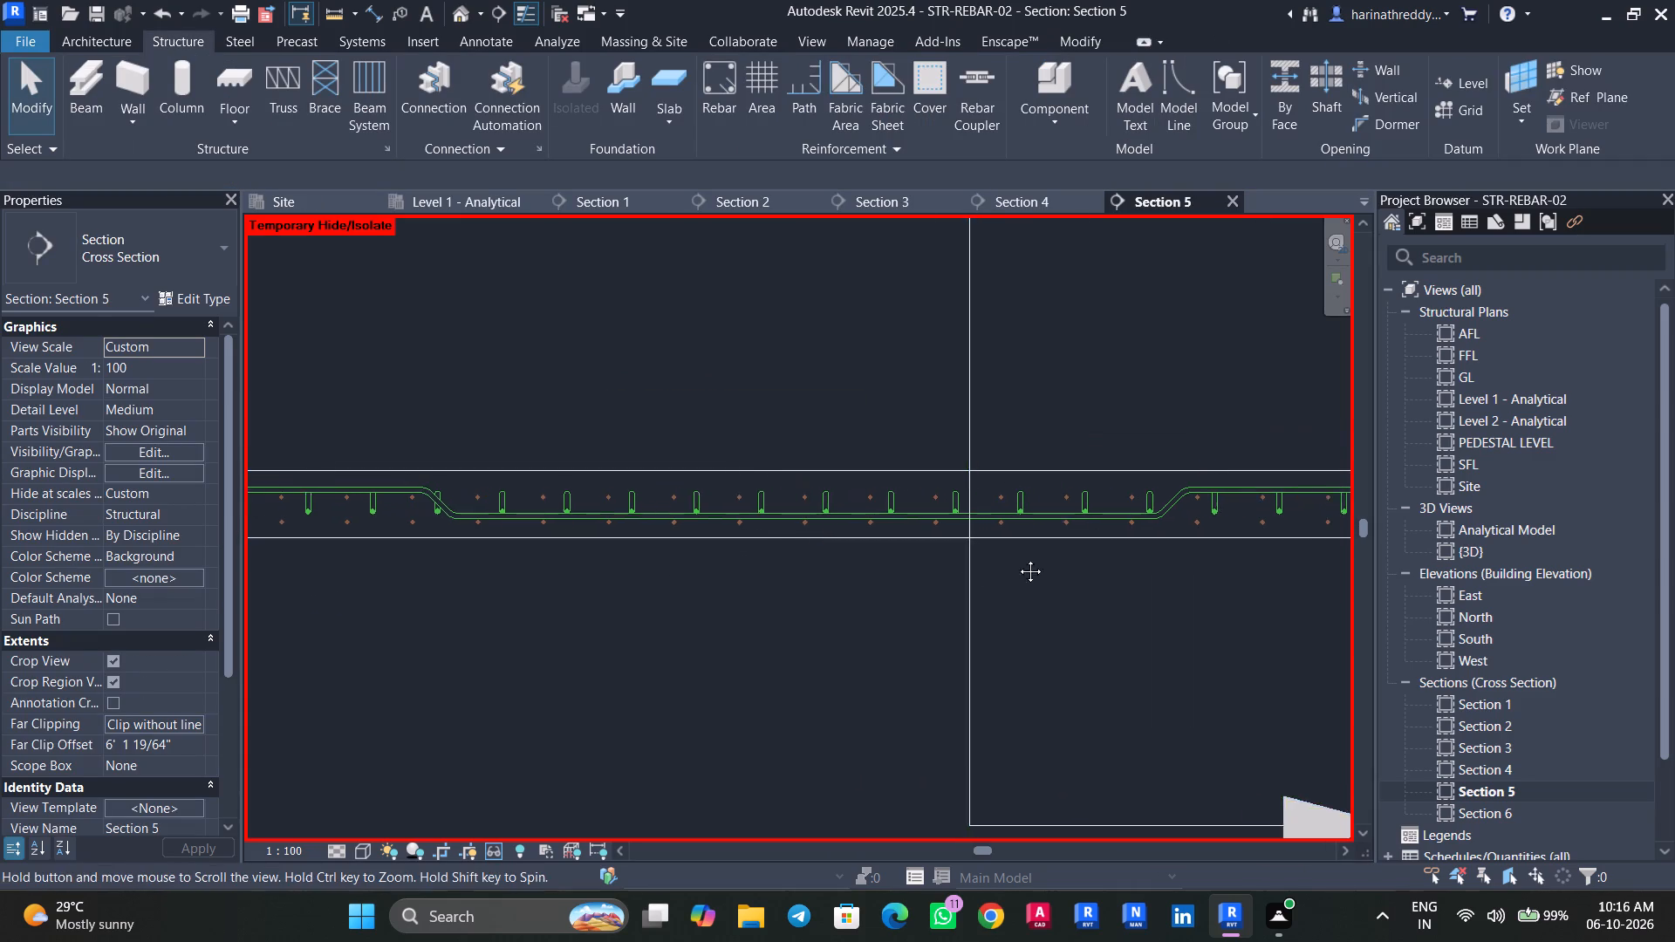
pyautogui.moveTo(1017, 558); pyautogui.dragTo(674, 568, button='middle')
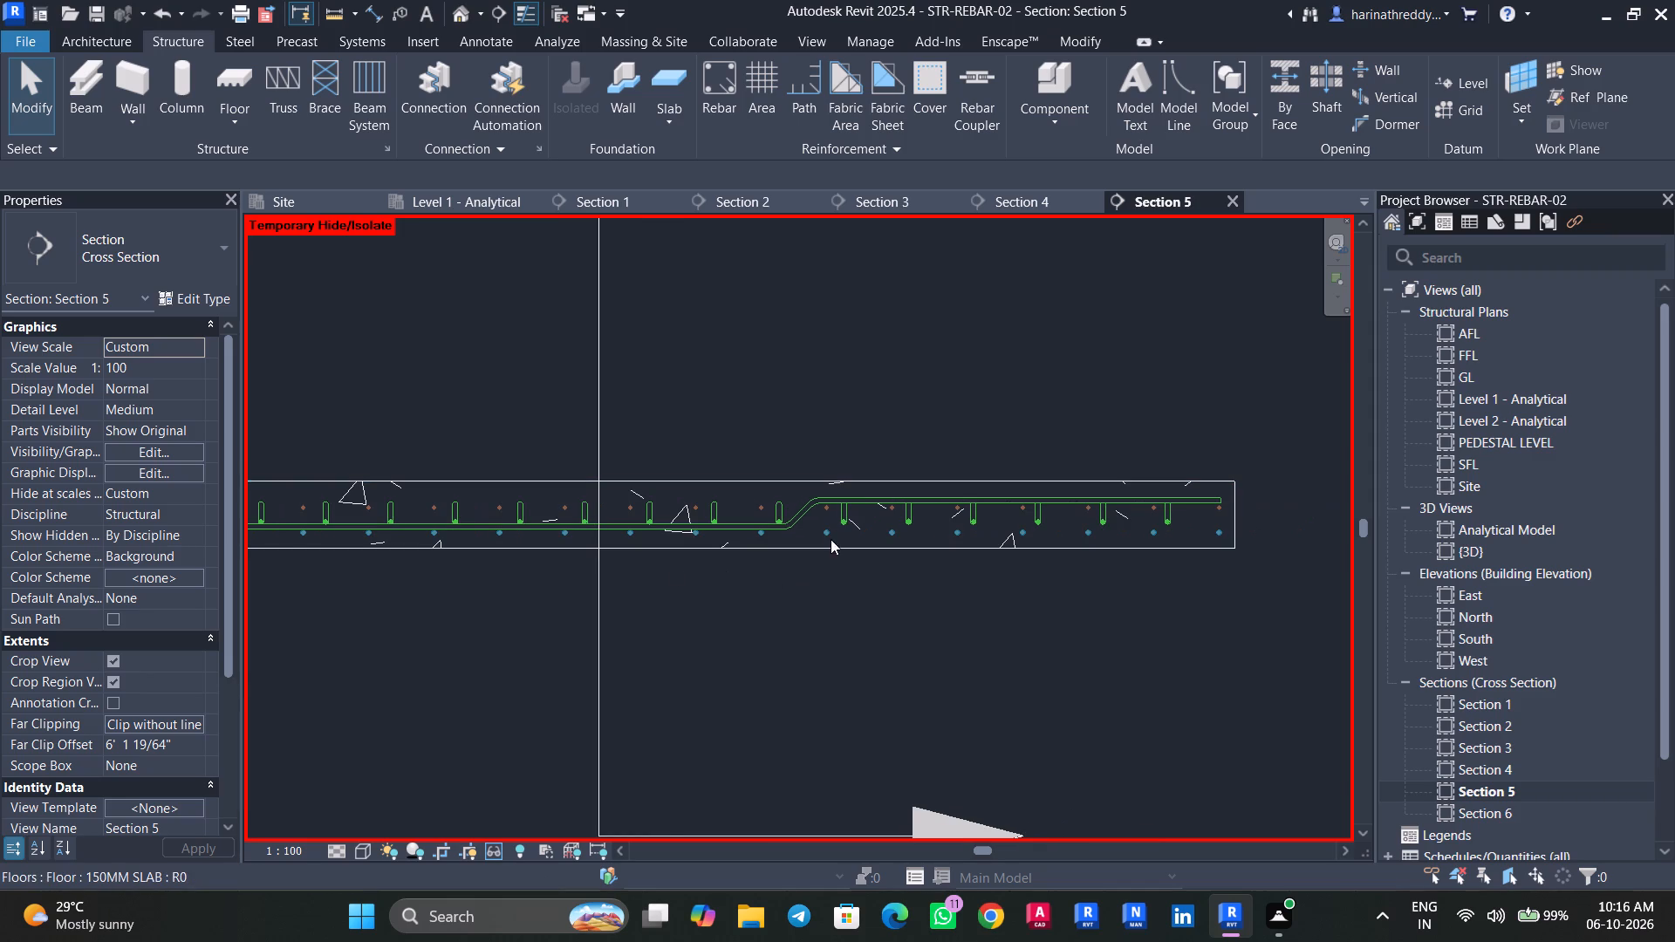
pyautogui.click(832, 533)
pyautogui.write('SA')
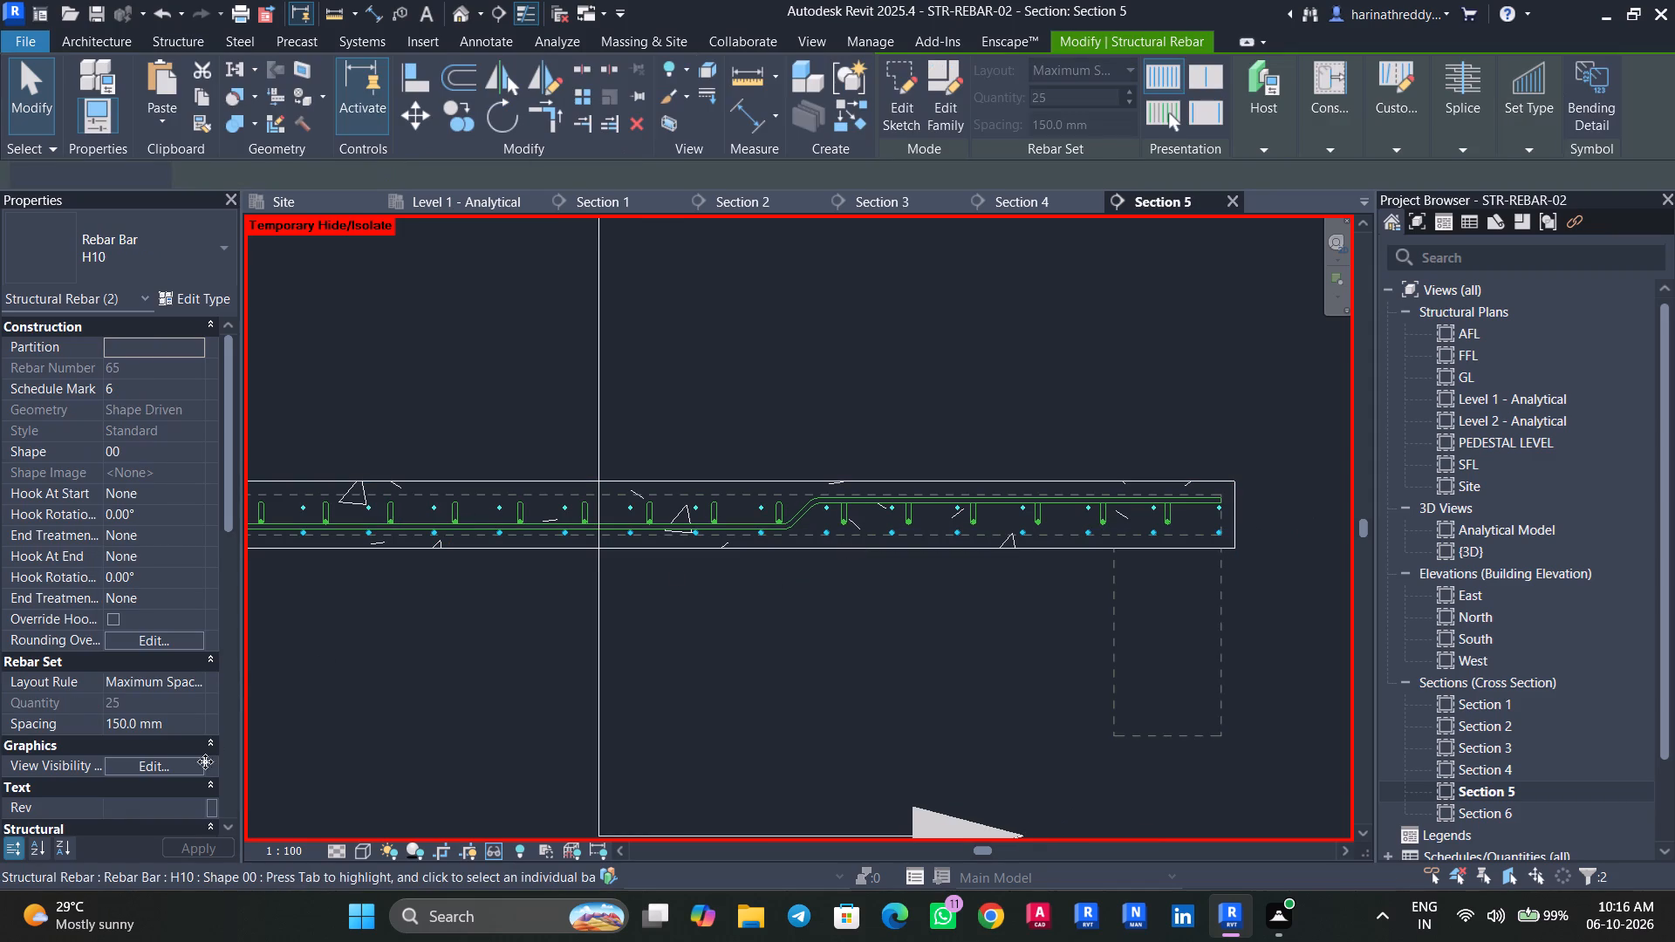
pyautogui.click(189, 761)
pyautogui.click(1004, 405)
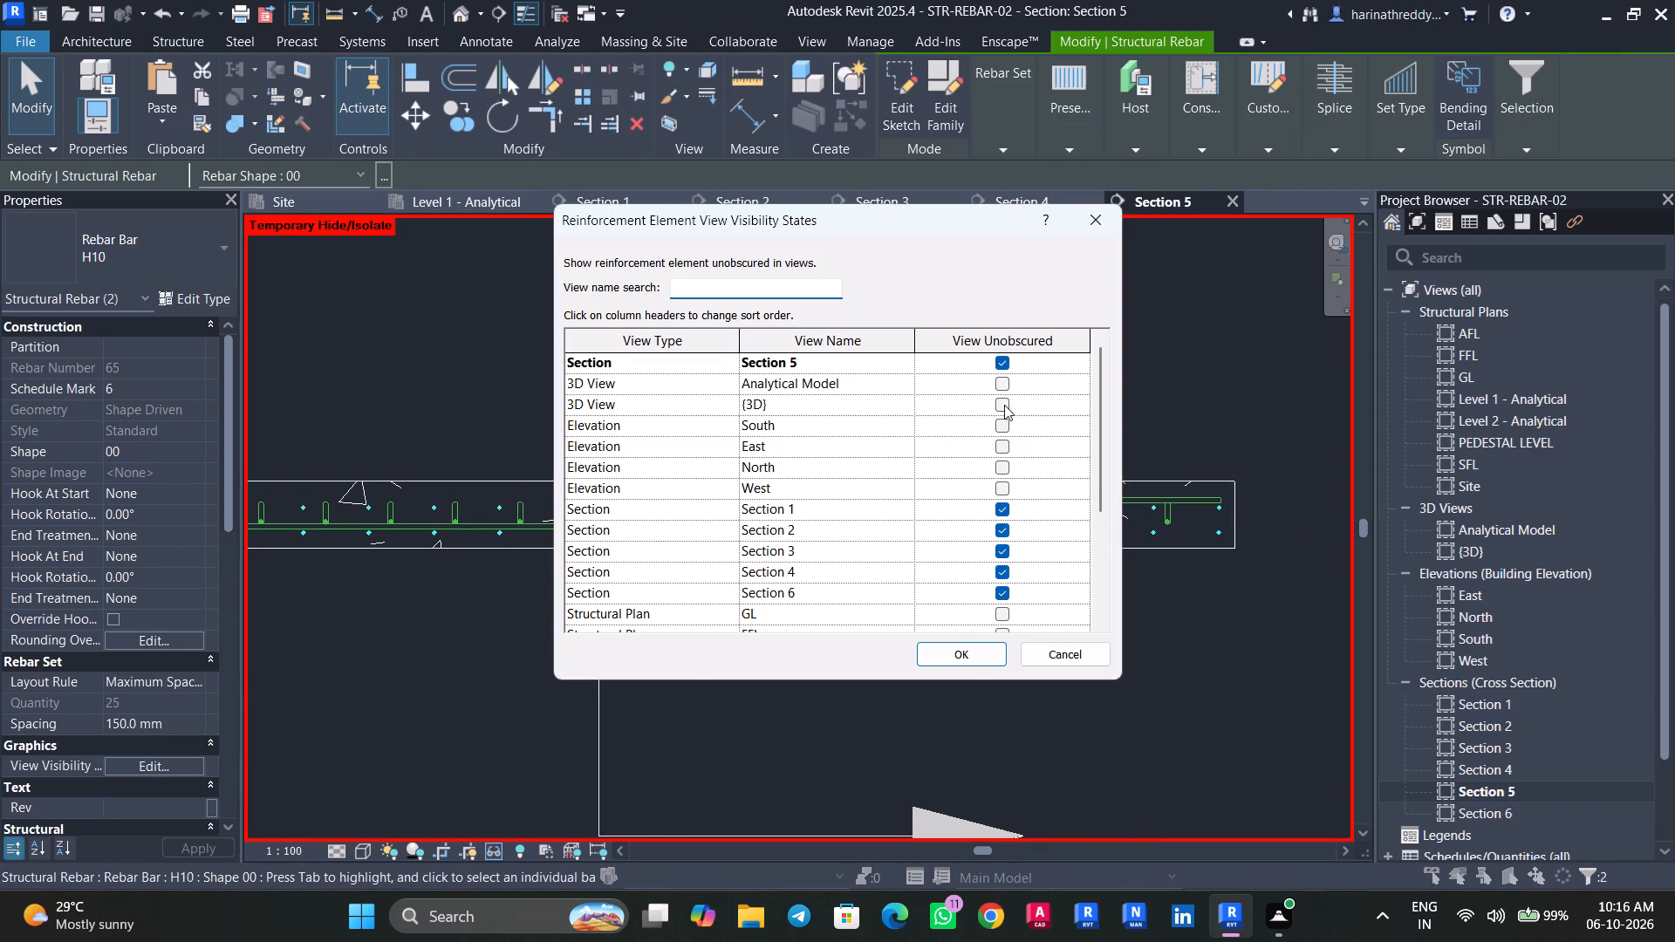
pyautogui.click(971, 650)
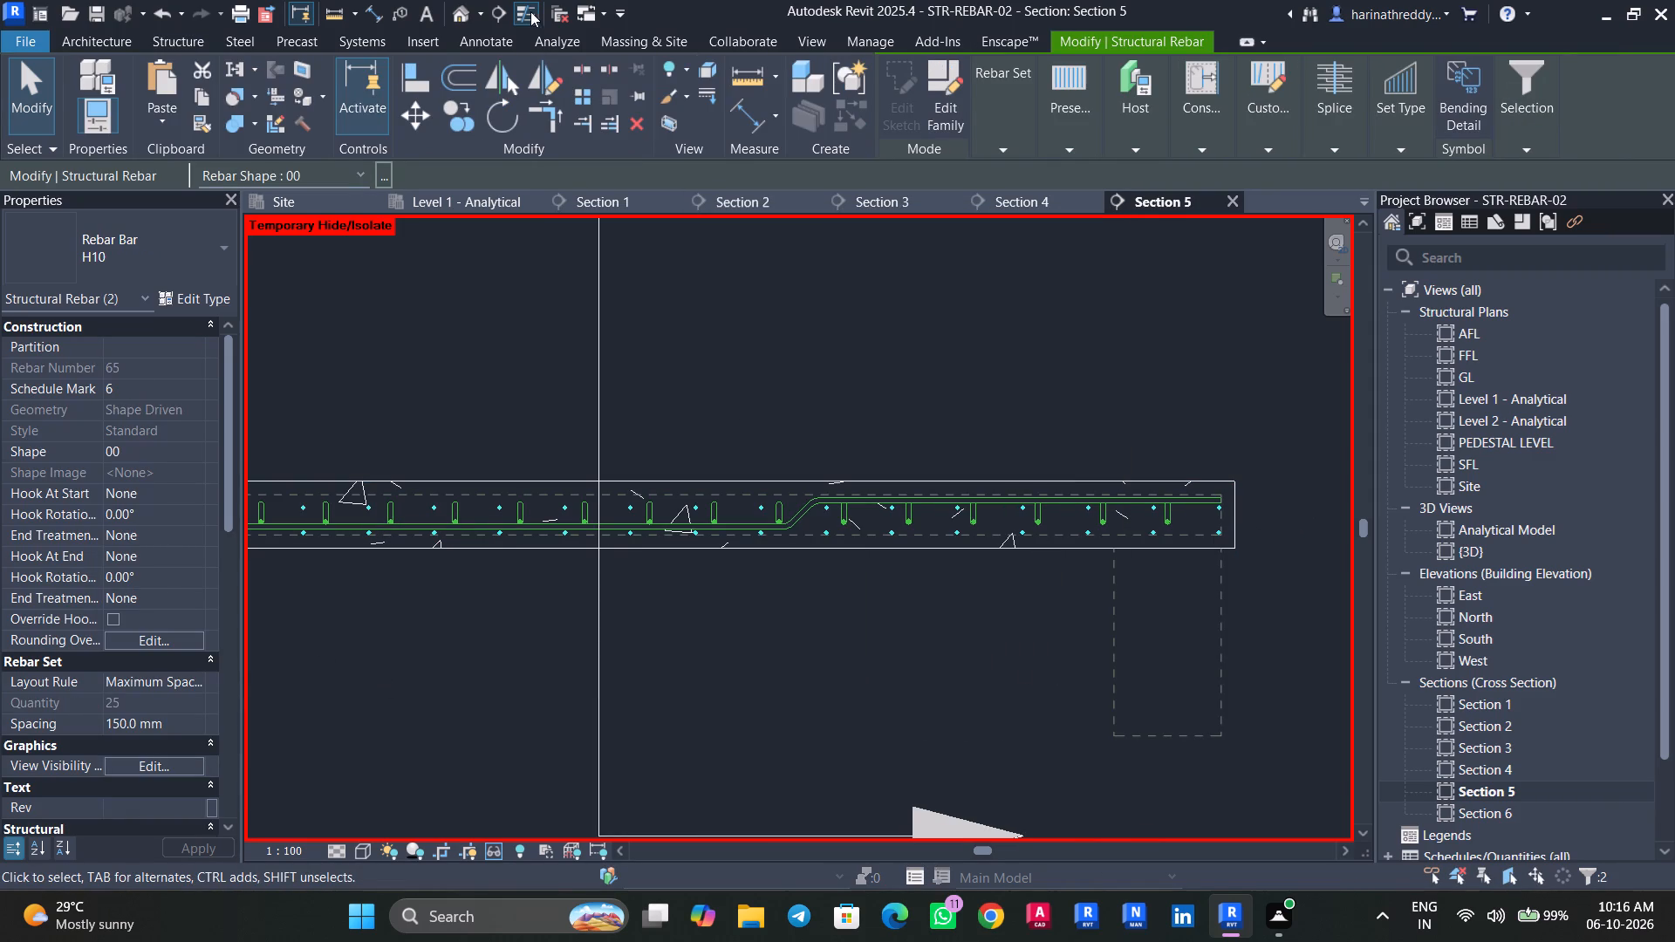
# In the {3D} view, shorten the upper H10 set's distribution at both ends so it covers only the zone between the cranked bars' bends.
pyautogui.click(461, 9)
pyautogui.press('Escape')
pyautogui.press('Escape')
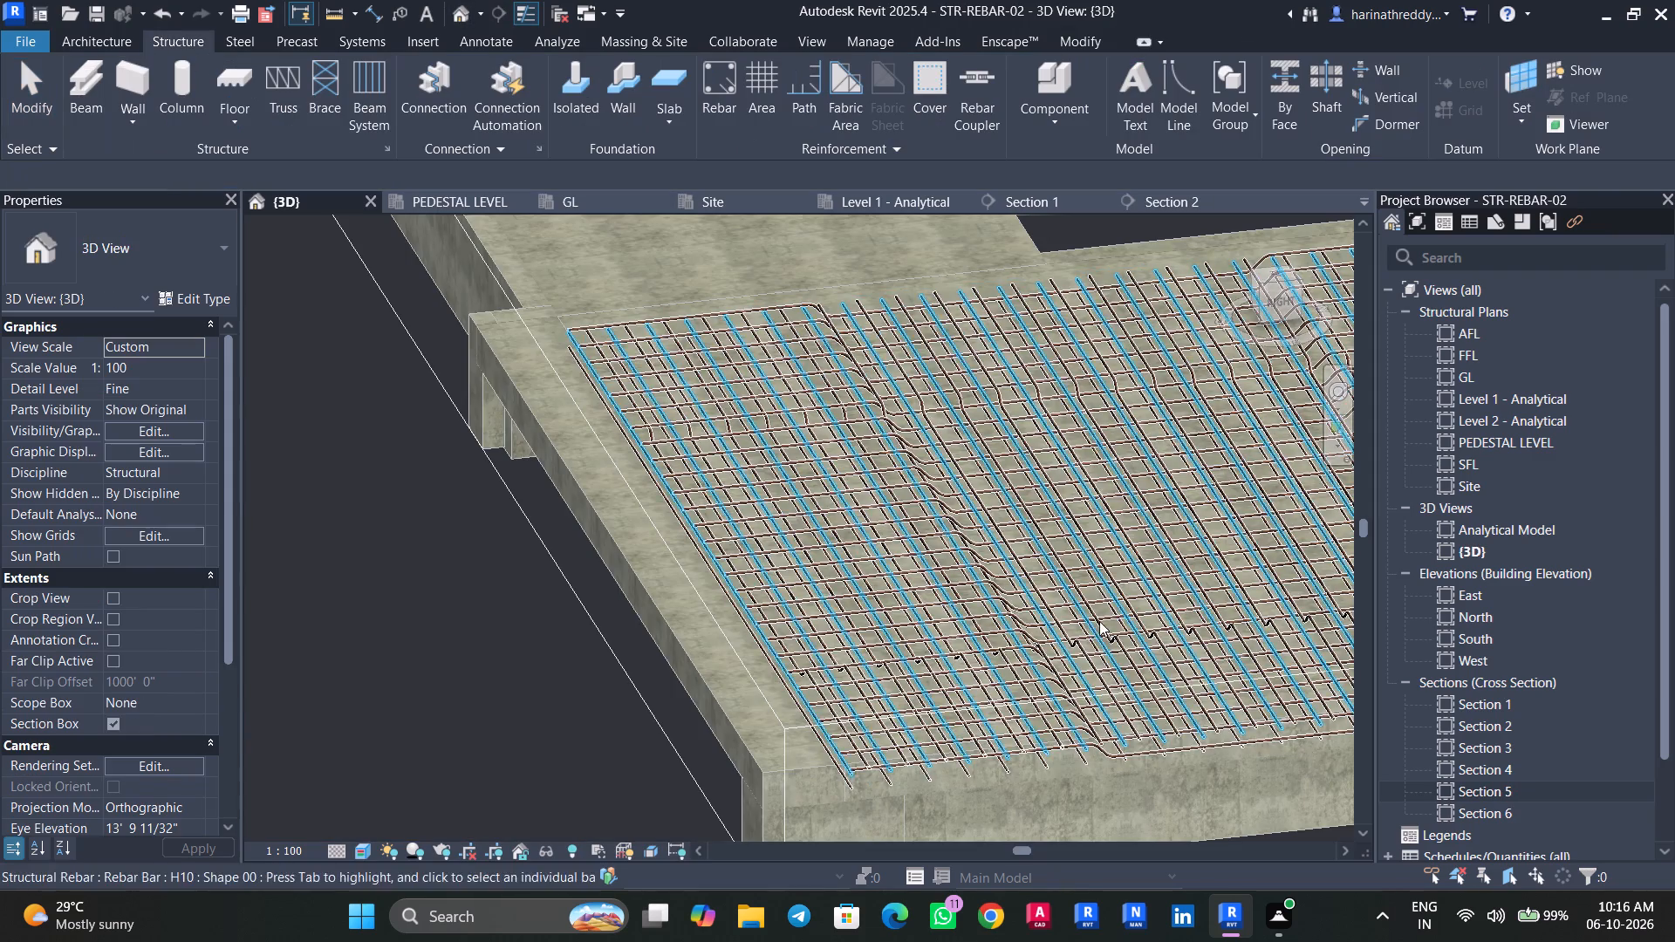
pyautogui.keyDown('shift'); pyautogui.moveTo(1115, 611); pyautogui.dragTo(847, 768, button='middle'); pyautogui.keyUp('shift')
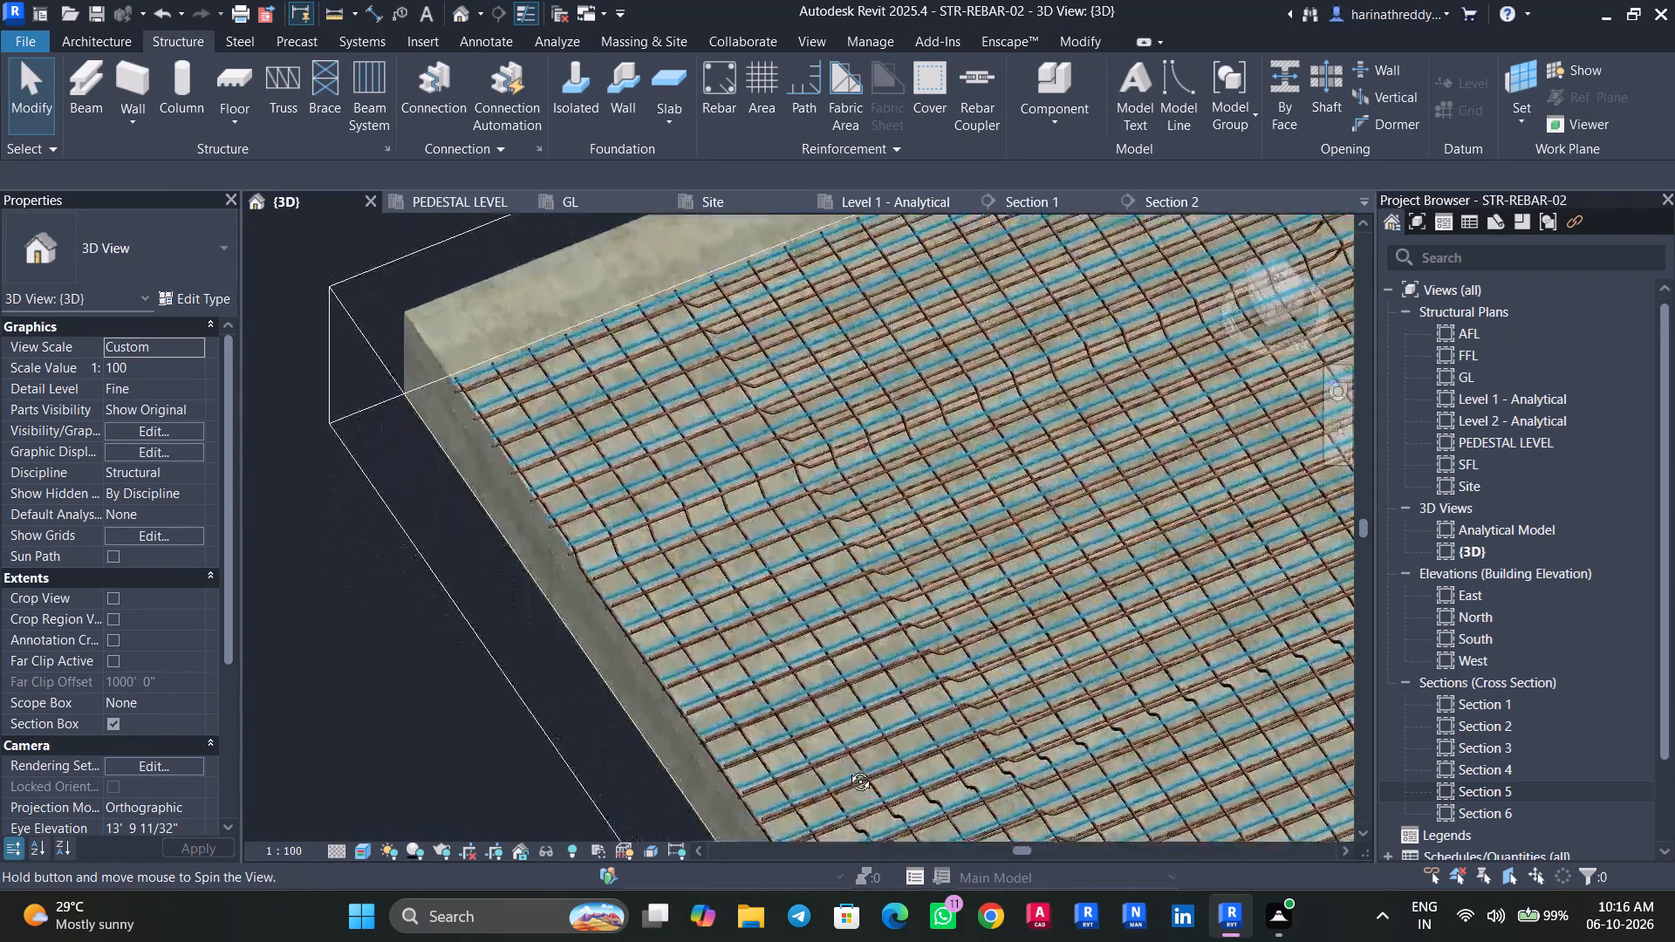
pyautogui.keyDown('shift'); pyautogui.moveTo(847, 768); pyautogui.dragTo(1040, 682, button='middle'); pyautogui.keyUp('shift')
pyautogui.keyDown('shift'); pyautogui.scroll(1, 862, 786); pyautogui.keyUp('shift')
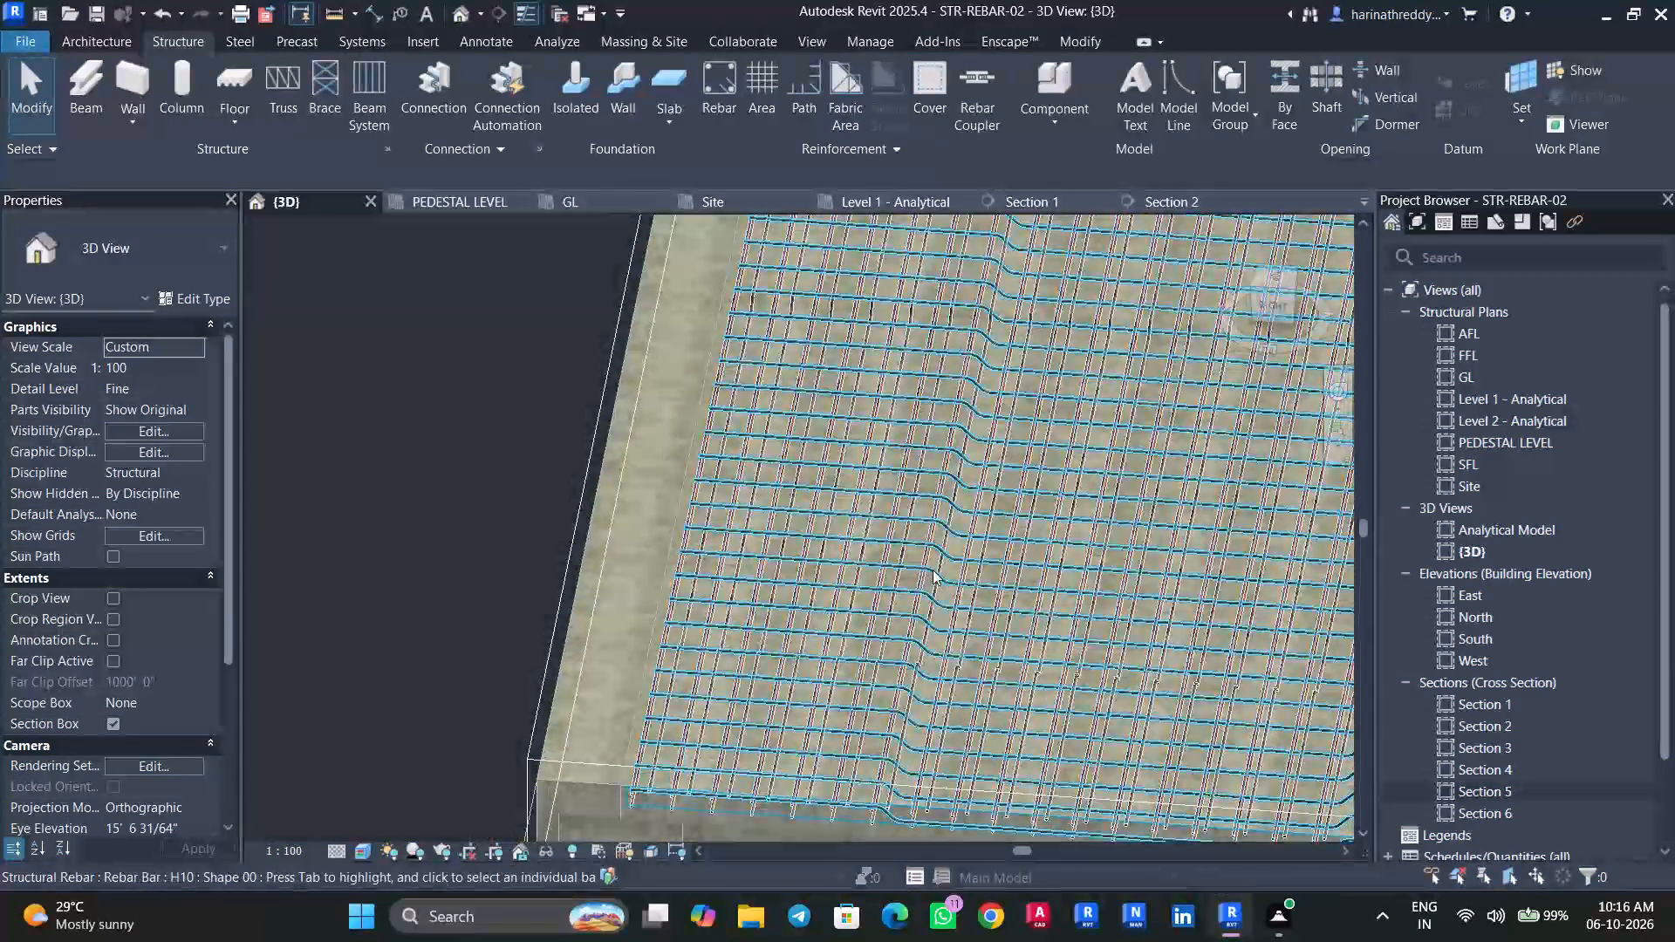
pyautogui.click(964, 576)
pyautogui.click(1278, 278)
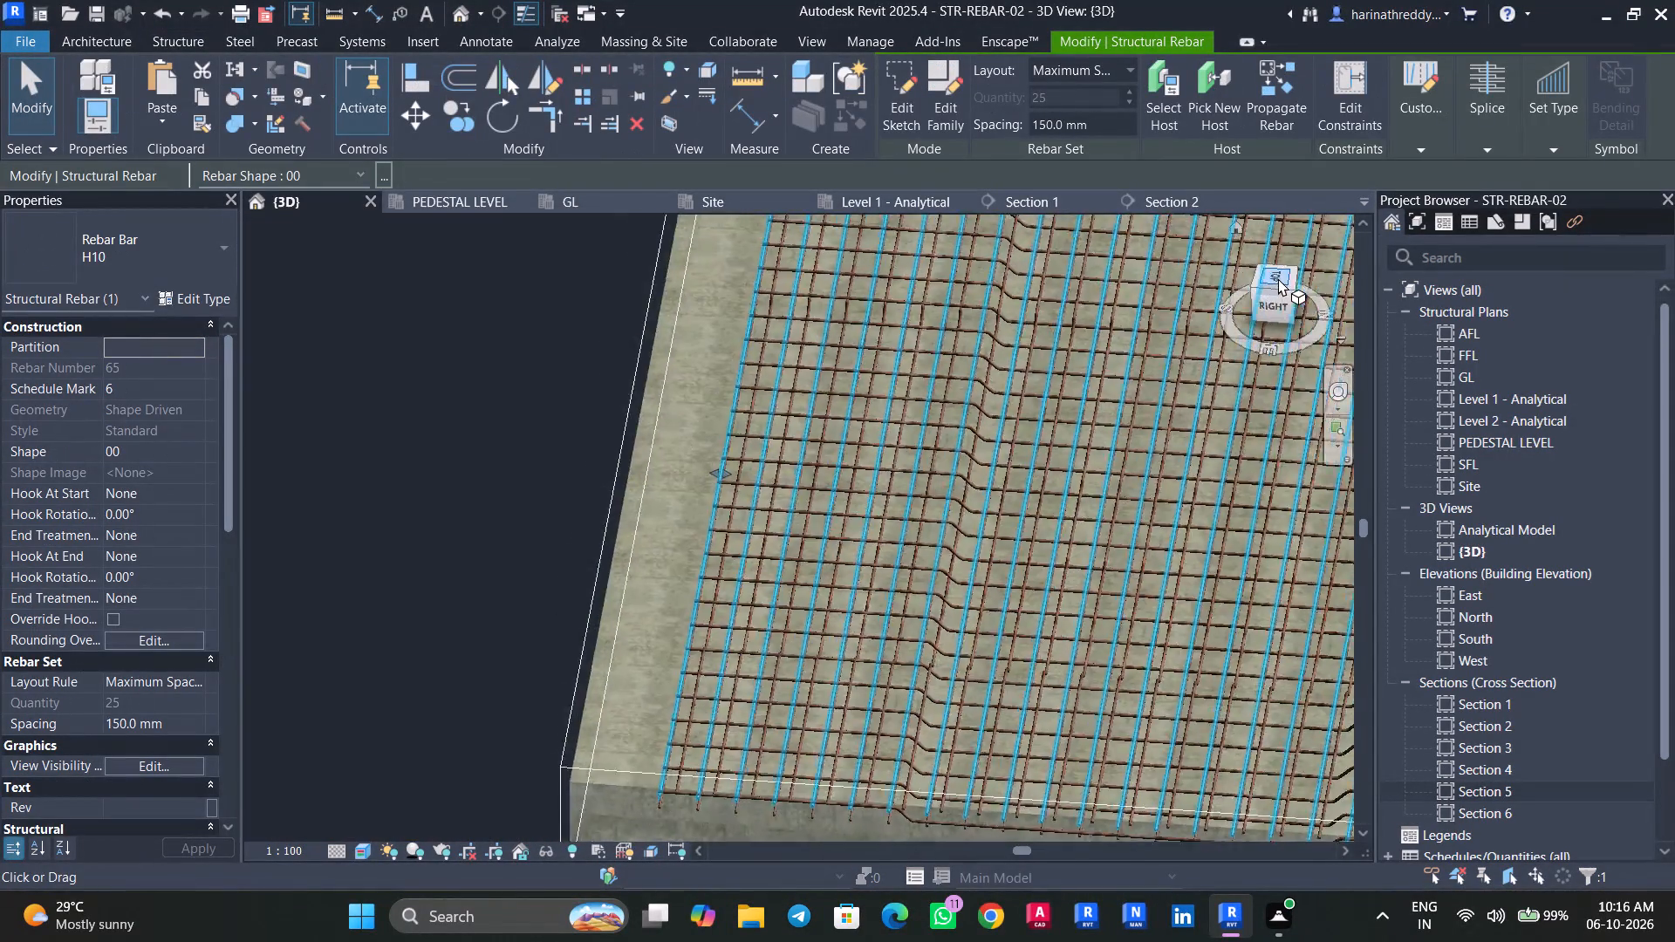
pyautogui.keyDown('shift'); pyautogui.moveTo(683, 584); pyautogui.dragTo(667, 311, button='middle'); pyautogui.keyUp('shift')
pyautogui.scroll(2, 638, 471)
pyautogui.scroll(-1, 638, 471)
pyautogui.scroll(3, 638, 471)
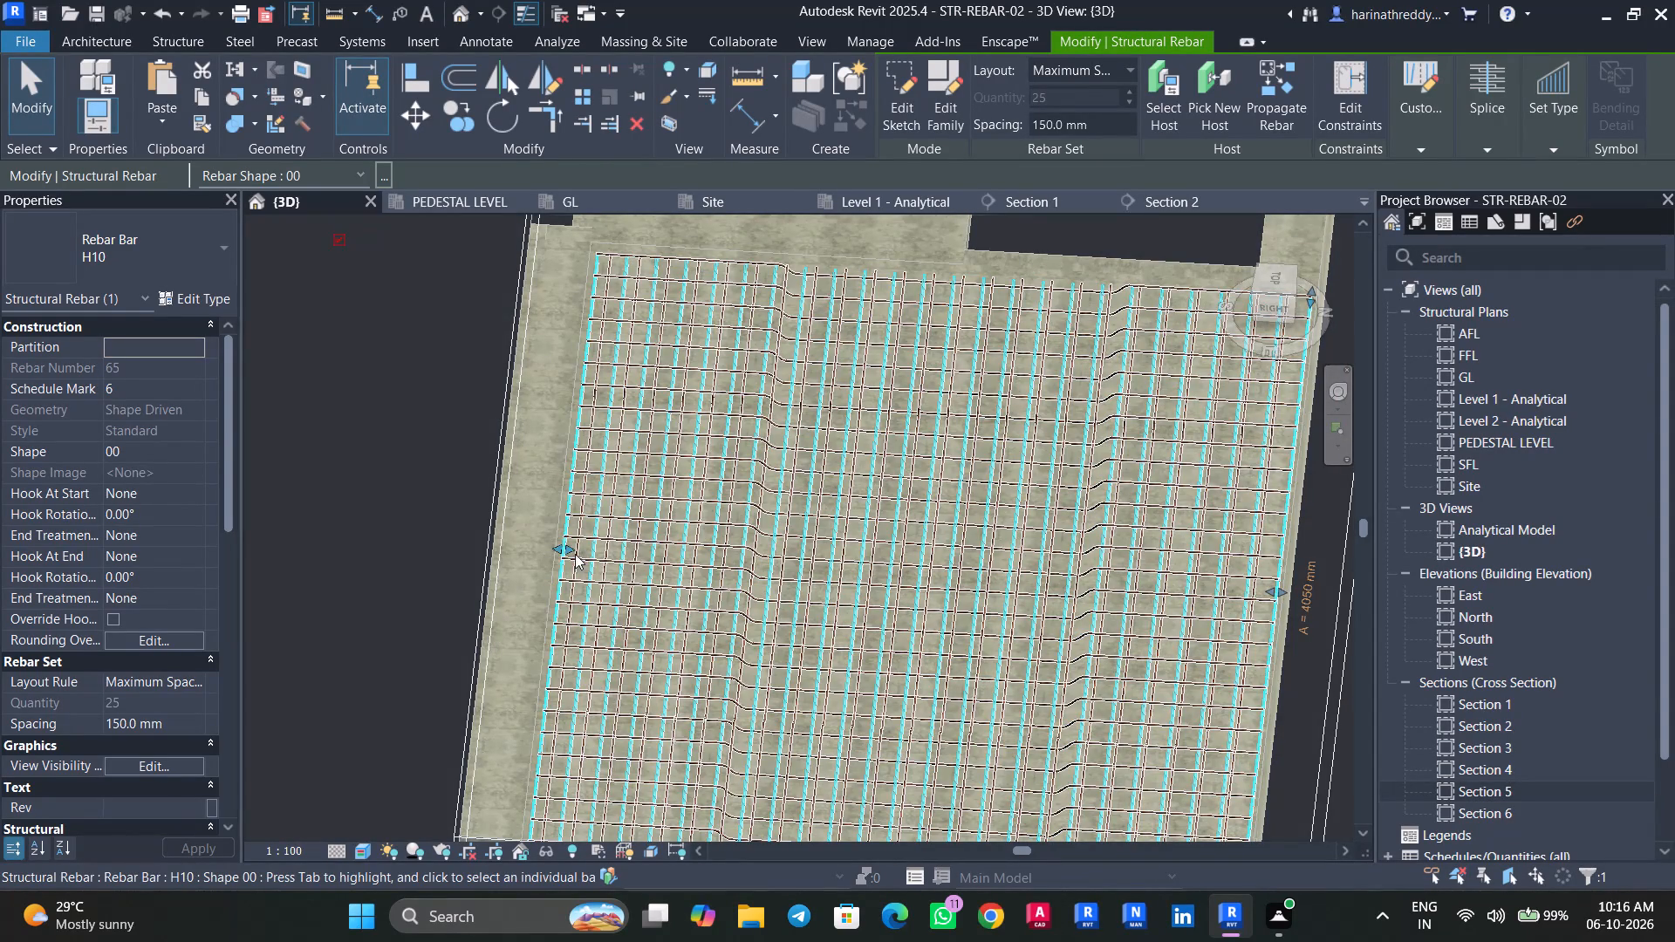
pyautogui.moveTo(571, 553); pyautogui.dragTo(748, 590)
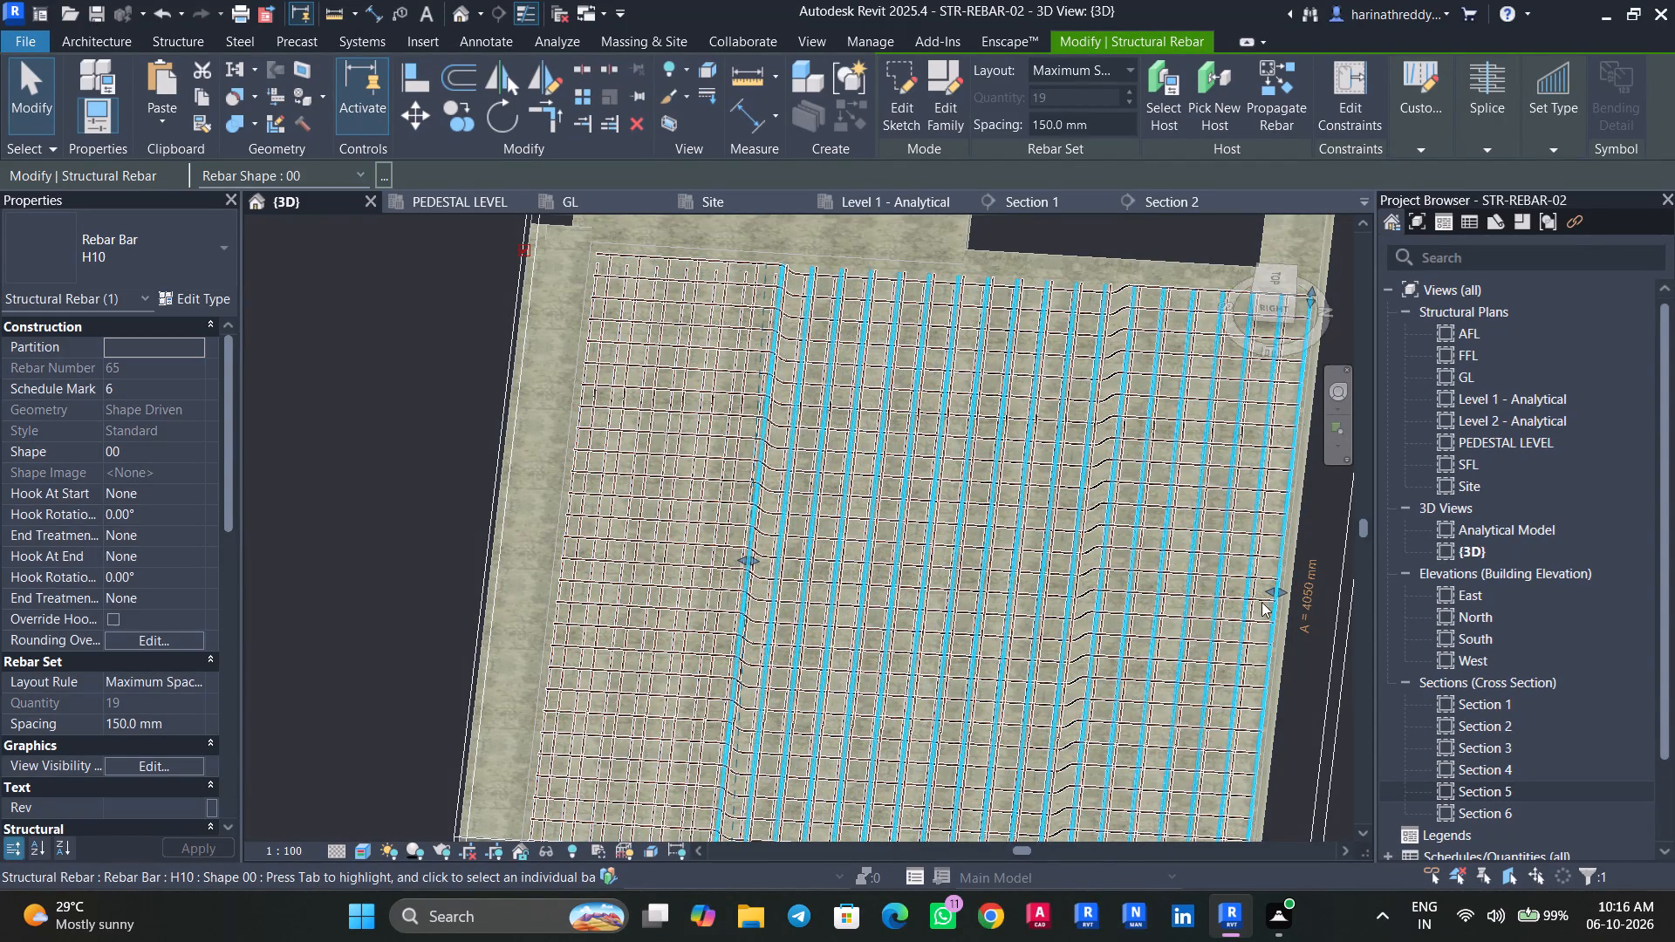
pyautogui.moveTo(1265, 594); pyautogui.dragTo(1081, 577)
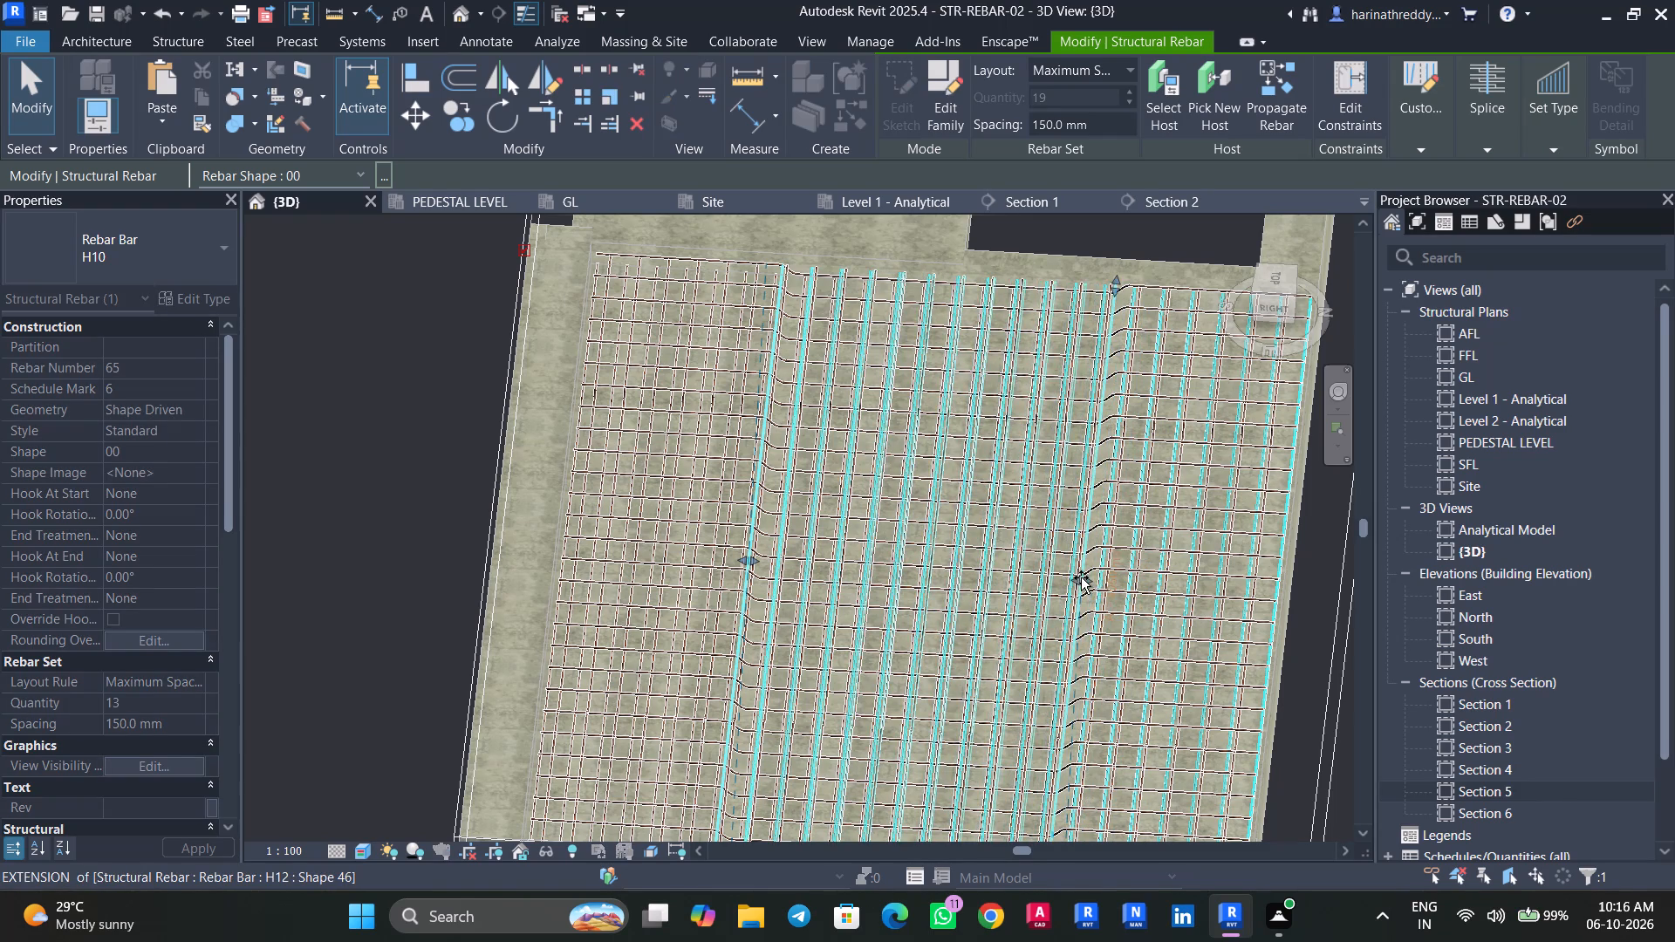
pyautogui.moveTo(1081, 577); pyautogui.dragTo(1064, 573)
# Examine in 3D how the shortened upper H10 set sits against the lower H10 set and the cranked H12 bars.
pyautogui.keyDown('shift'); pyautogui.moveTo(992, 619); pyautogui.dragTo(1076, 402, button='middle'); pyautogui.keyUp('shift')
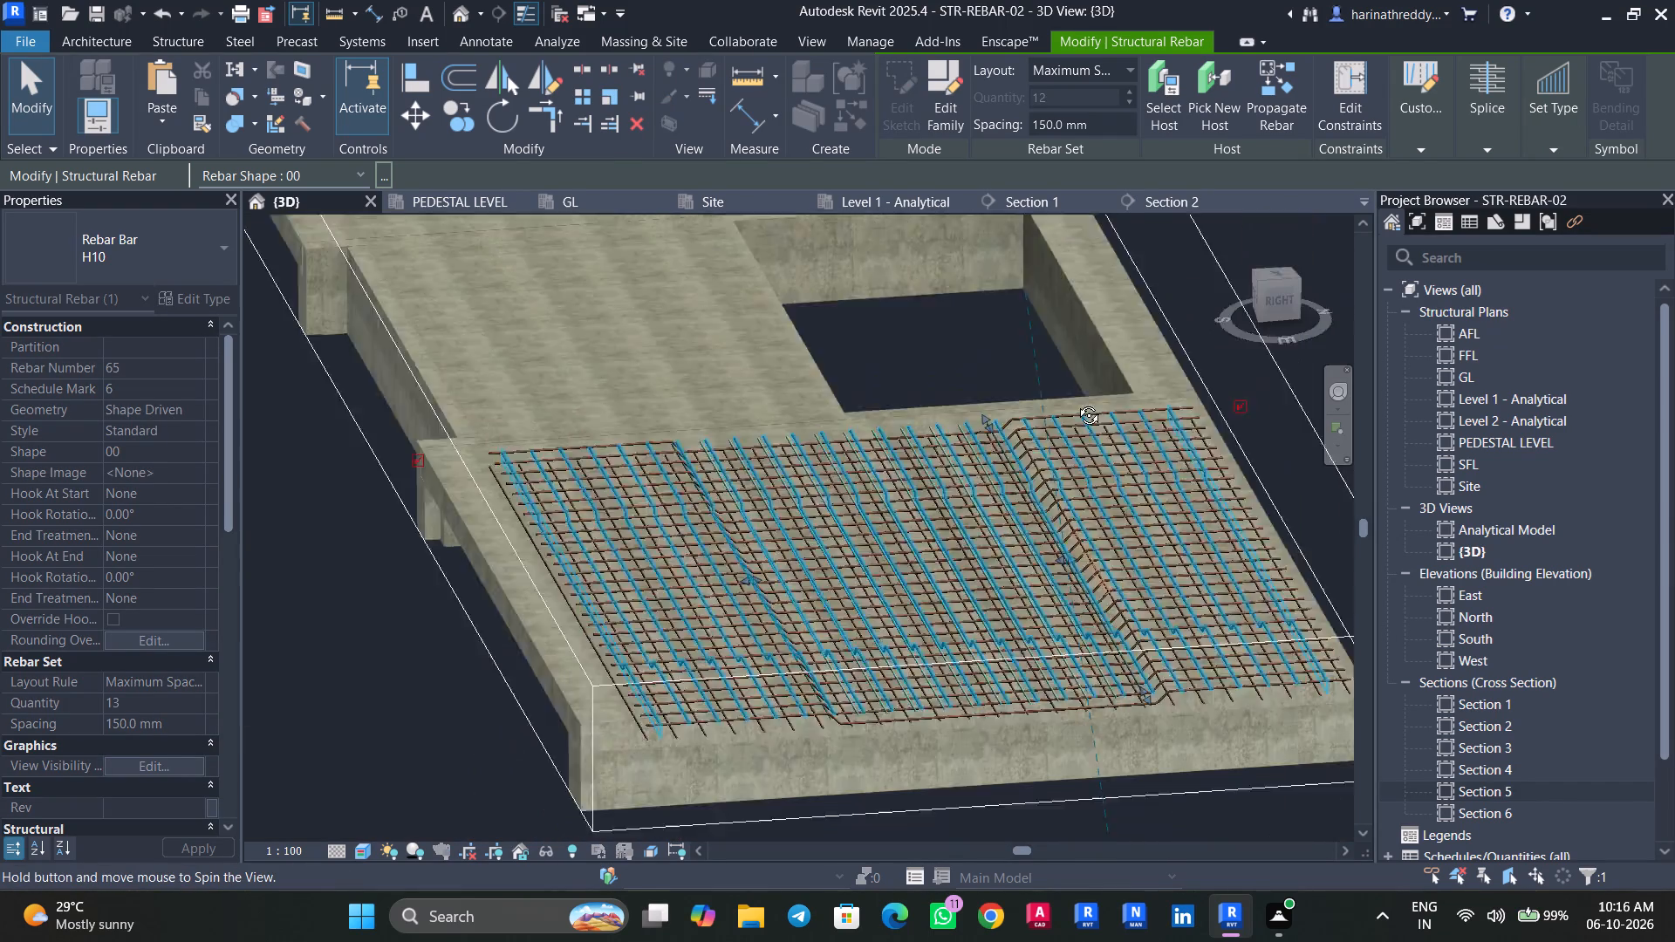
pyautogui.keyDown('shift'); pyautogui.moveTo(1076, 402); pyautogui.dragTo(1082, 393, button='middle'); pyautogui.keyUp('shift')
pyautogui.scroll(8, 900, 557)
pyautogui.press('Escape')
pyautogui.press('Escape')
pyautogui.keyDown('shift'); pyautogui.scroll(1, 933, 582); pyautogui.keyUp('shift')
pyautogui.keyDown('shift'); pyautogui.moveTo(933, 582); pyautogui.dragTo(876, 625, button='middle'); pyautogui.keyUp('shift')
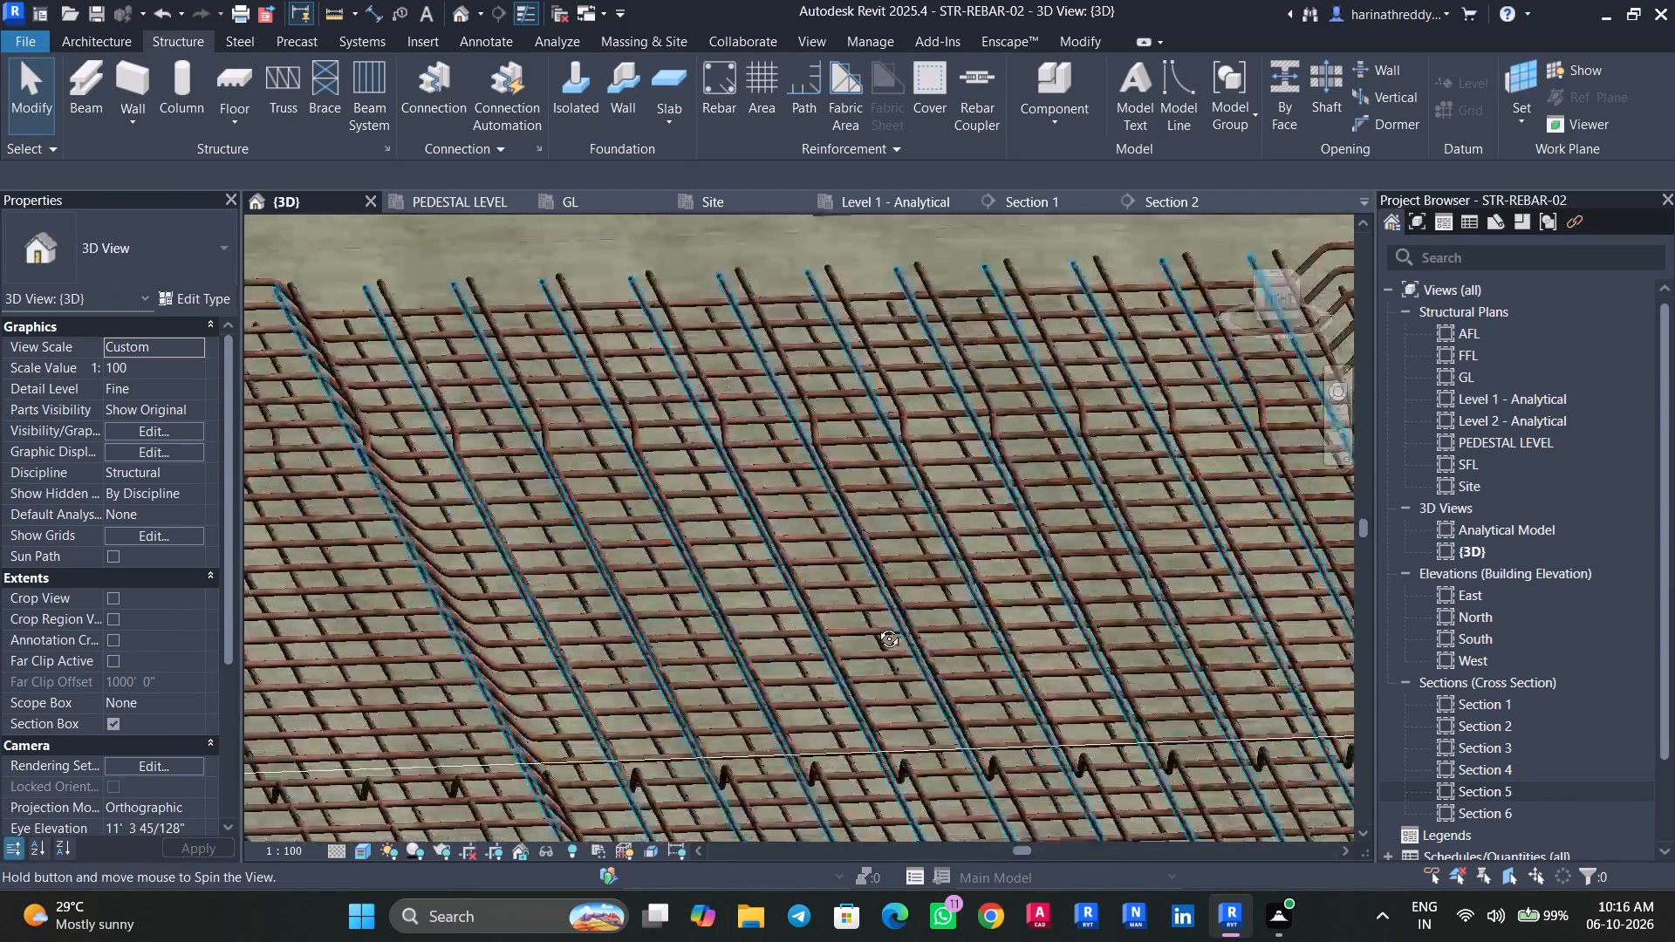
pyautogui.keyDown('shift'); pyautogui.moveTo(876, 625); pyautogui.dragTo(851, 659, button='middle'); pyautogui.keyUp('shift')
pyautogui.scroll(-5, 851, 659)
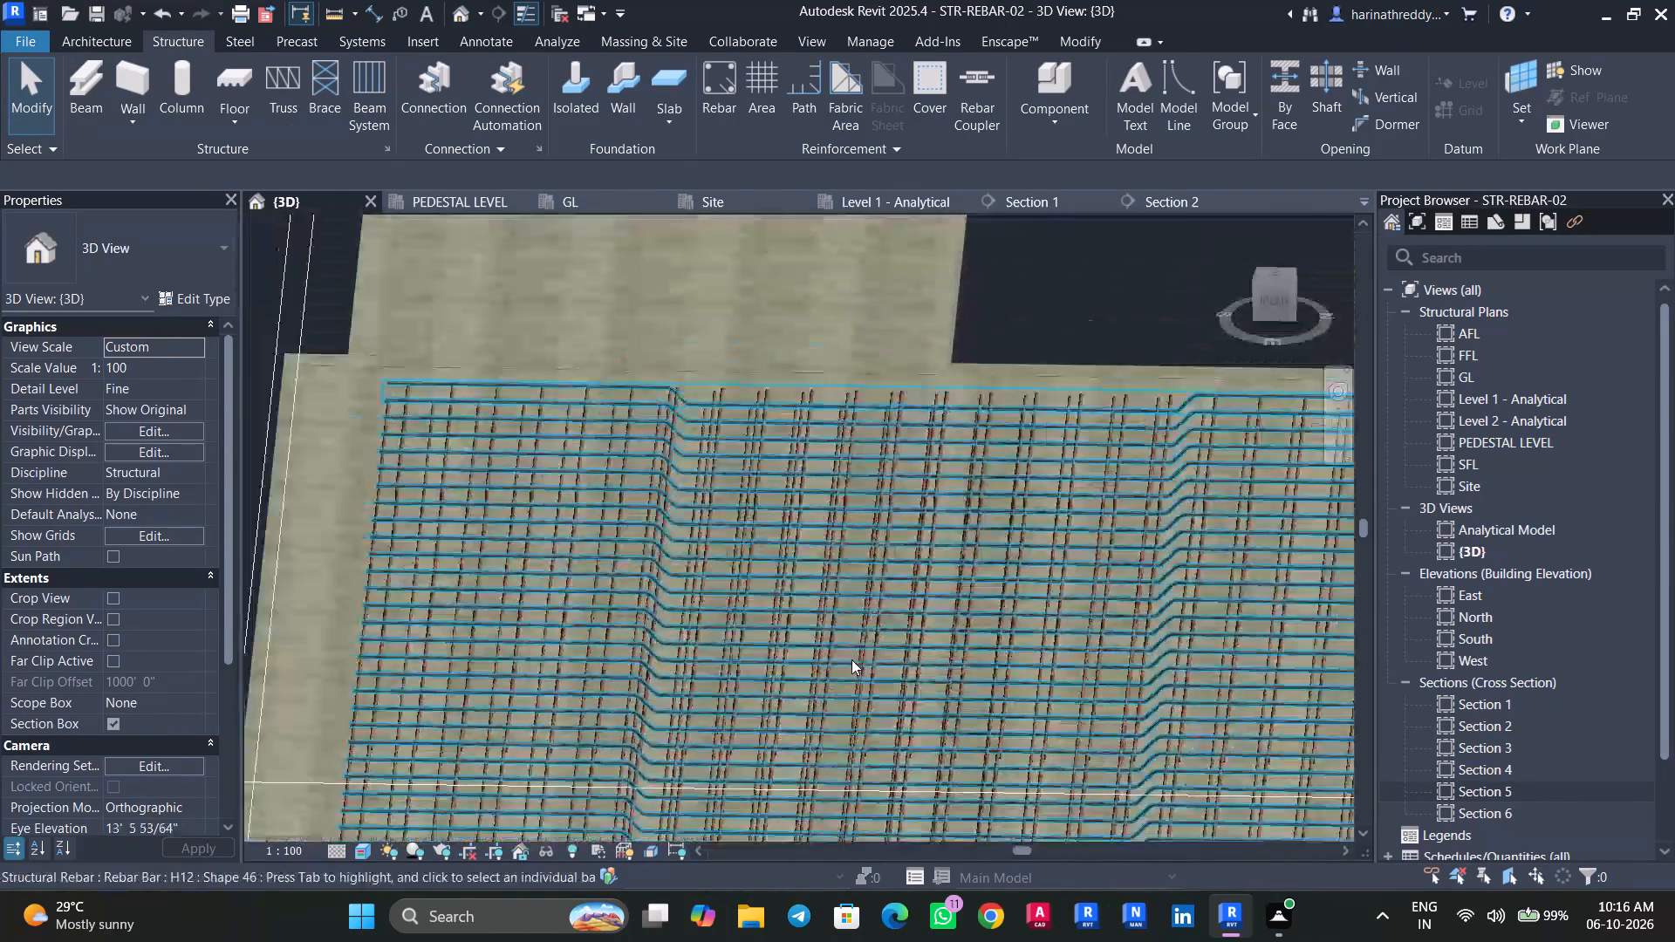
pyautogui.keyDown('shift'); pyautogui.moveTo(851, 659); pyautogui.dragTo(1068, 657, button='middle'); pyautogui.keyUp('shift')
pyautogui.scroll(1, 1070, 658)
pyautogui.press('Escape')
pyautogui.press('Escape')
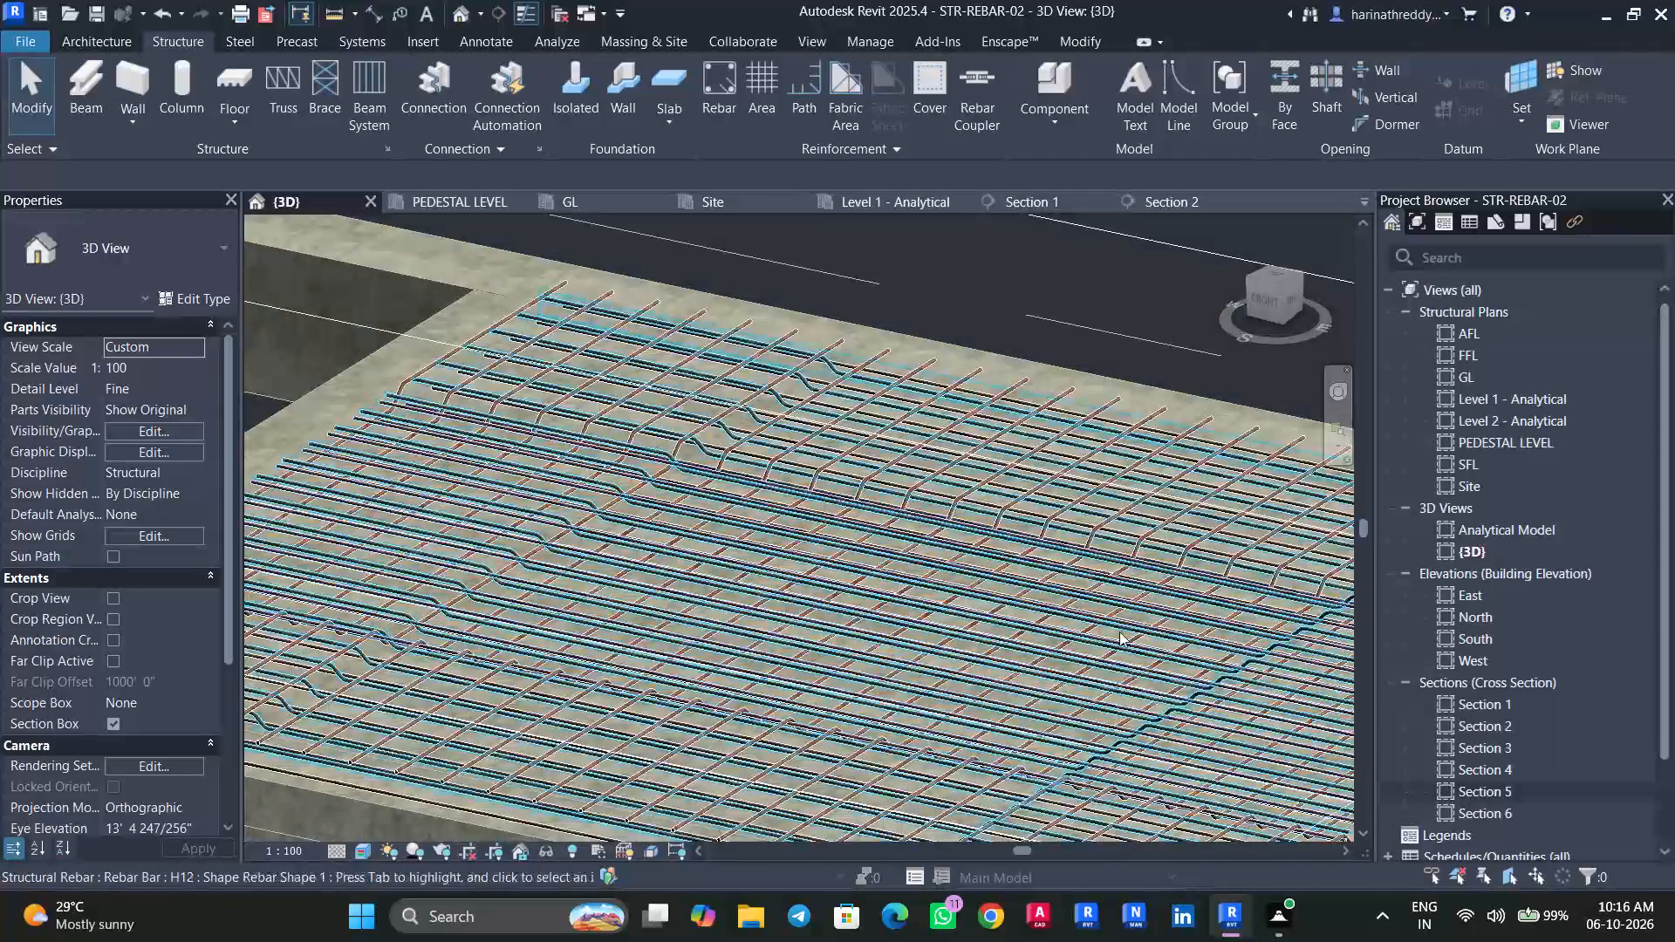
pyautogui.click(1119, 635)
pyautogui.keyDown('shift'); pyautogui.moveTo(1119, 636); pyautogui.dragTo(930, 697, button='middle'); pyautogui.keyUp('shift')
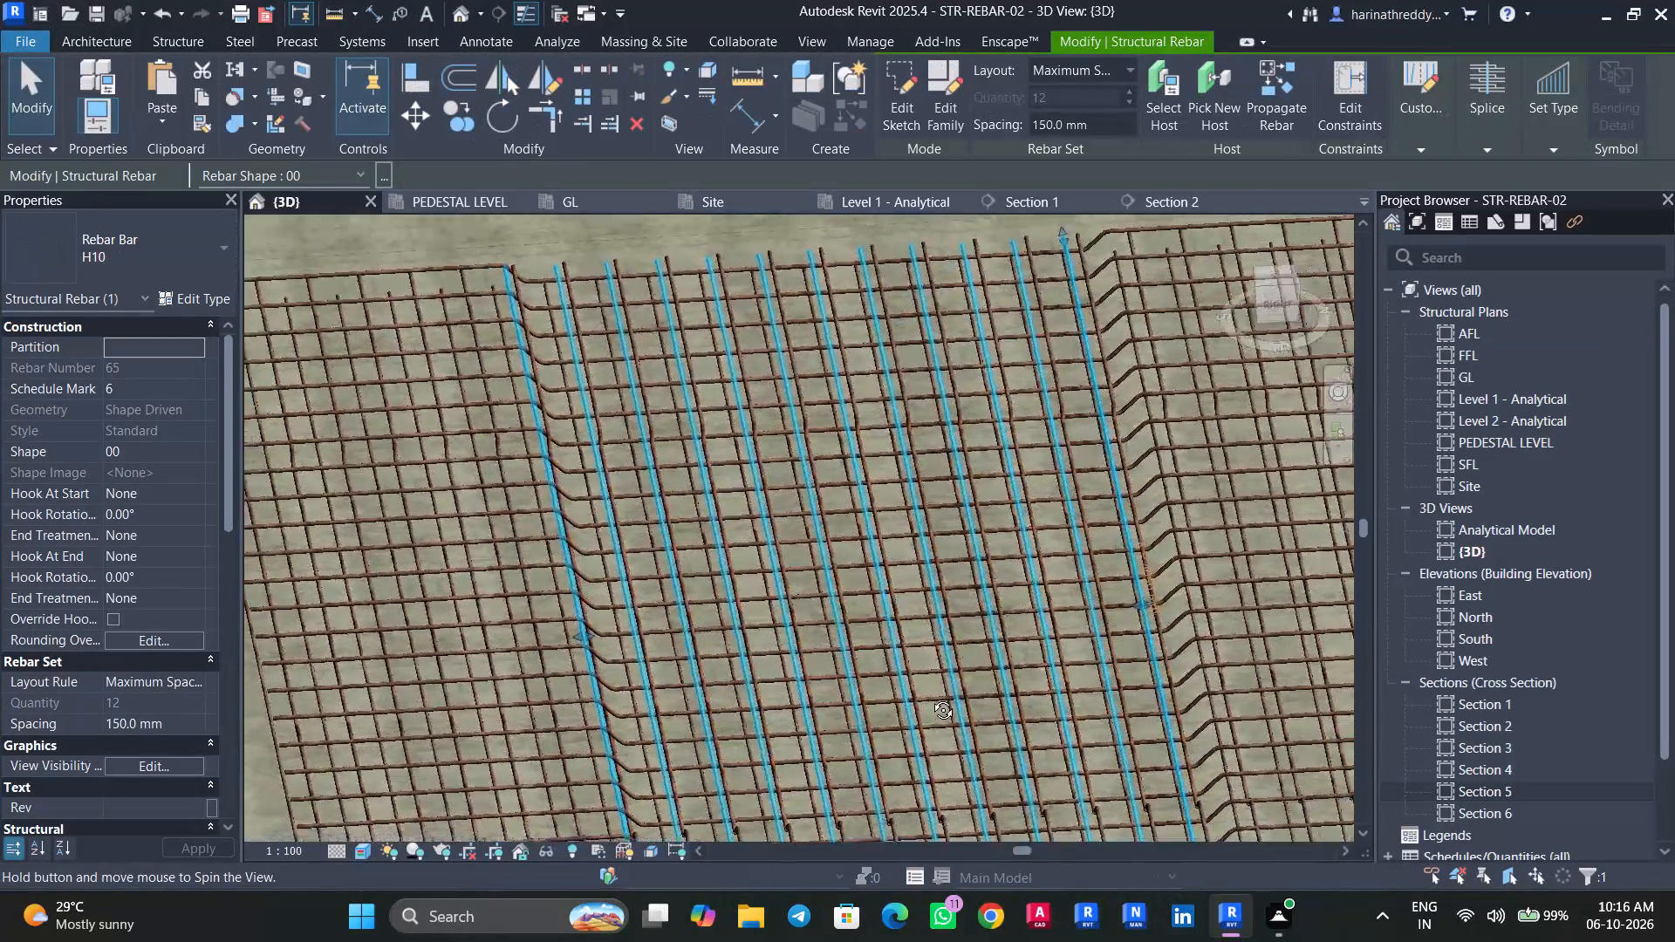
pyautogui.keyDown('shift'); pyautogui.moveTo(930, 697); pyautogui.dragTo(908, 557, button='middle'); pyautogui.keyUp('shift')
pyautogui.press('Escape')
pyautogui.click(560, 744)
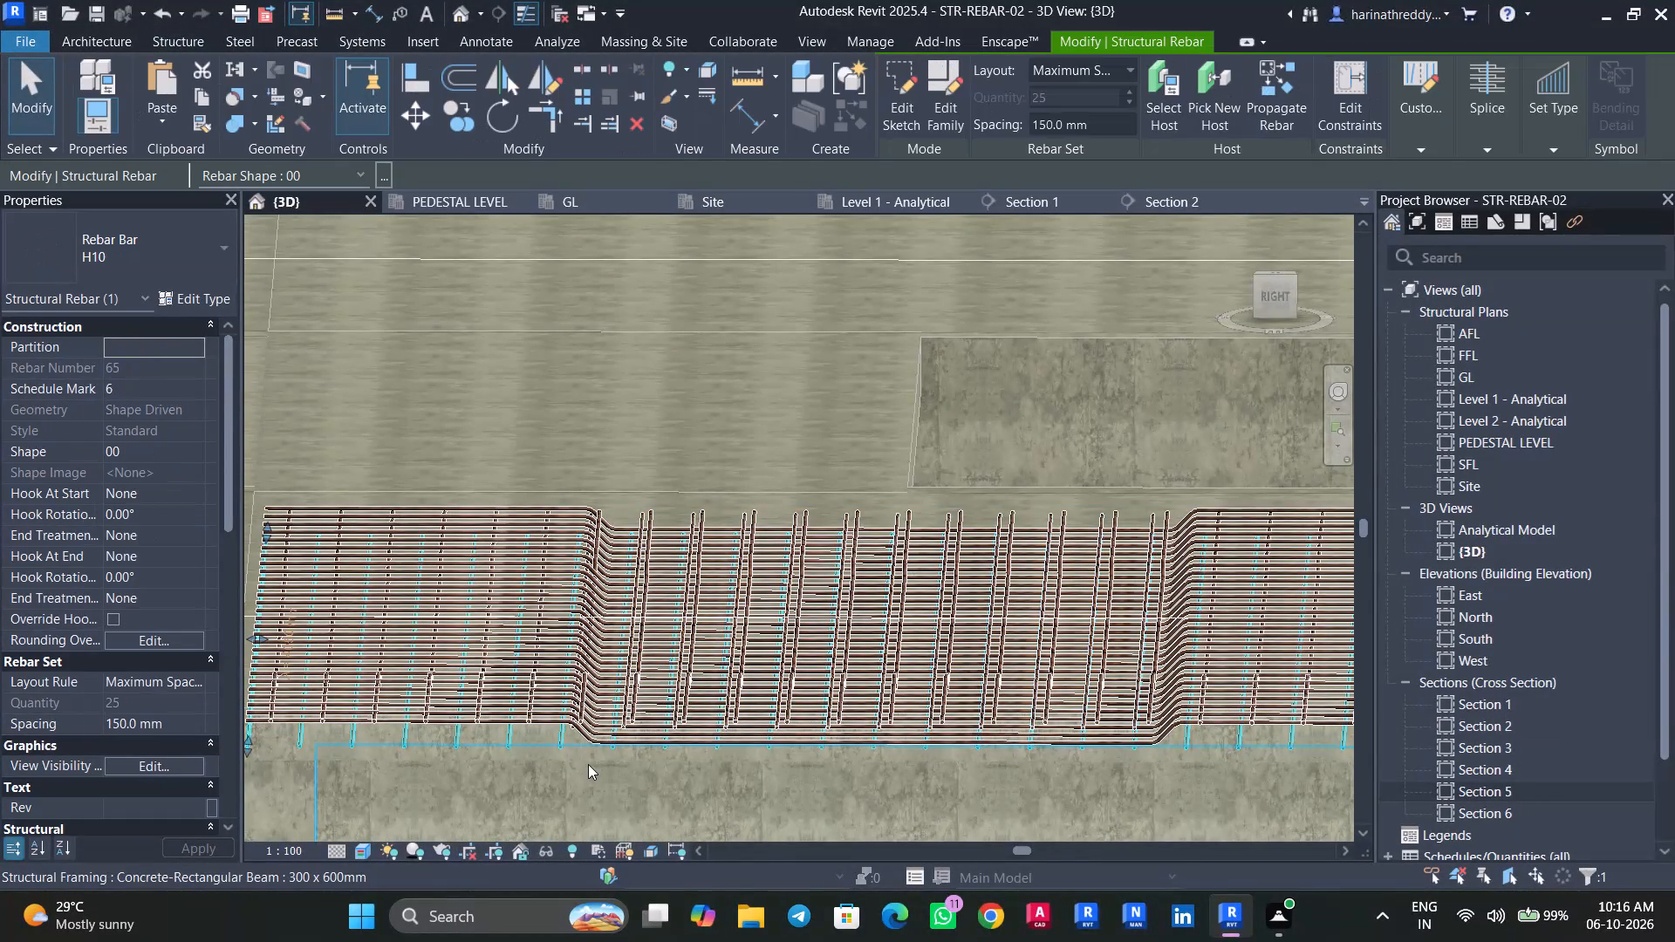
pyautogui.press('Escape')
pyautogui.press('Escape')
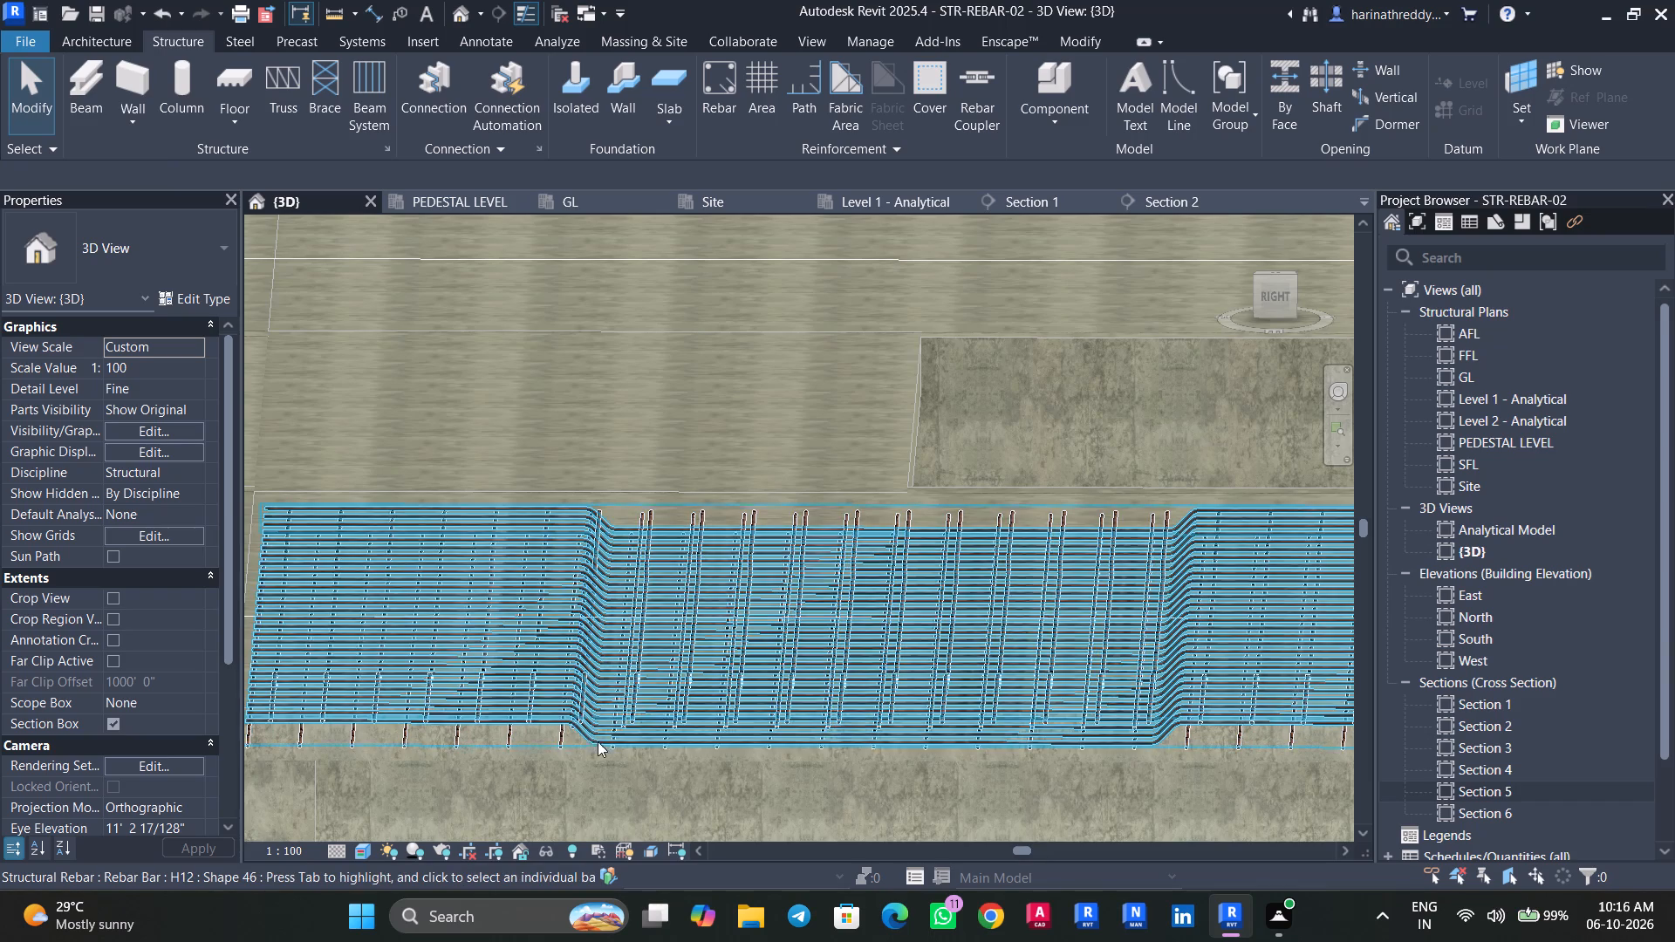
# Viewed from the top, extend the upper H10 set's south end out to the south edge of the slab's reinforcement.
pyautogui.click(676, 668)
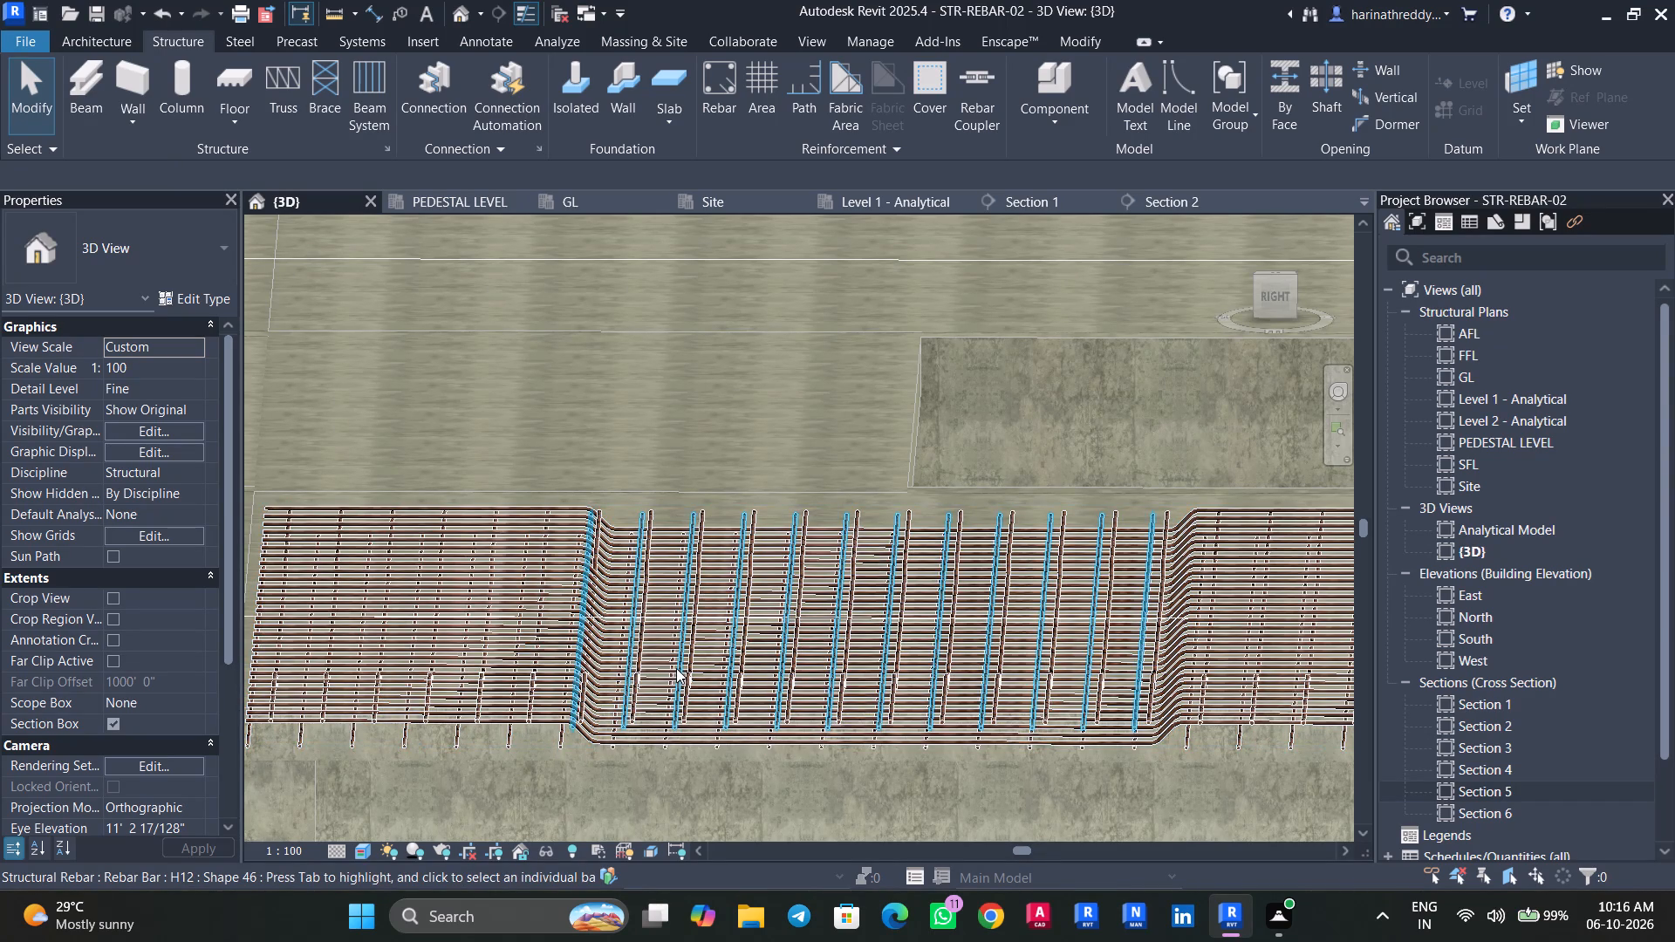
pyautogui.keyDown('shift'); pyautogui.moveTo(747, 625); pyautogui.dragTo(760, 752, button='middle'); pyautogui.keyUp('shift')
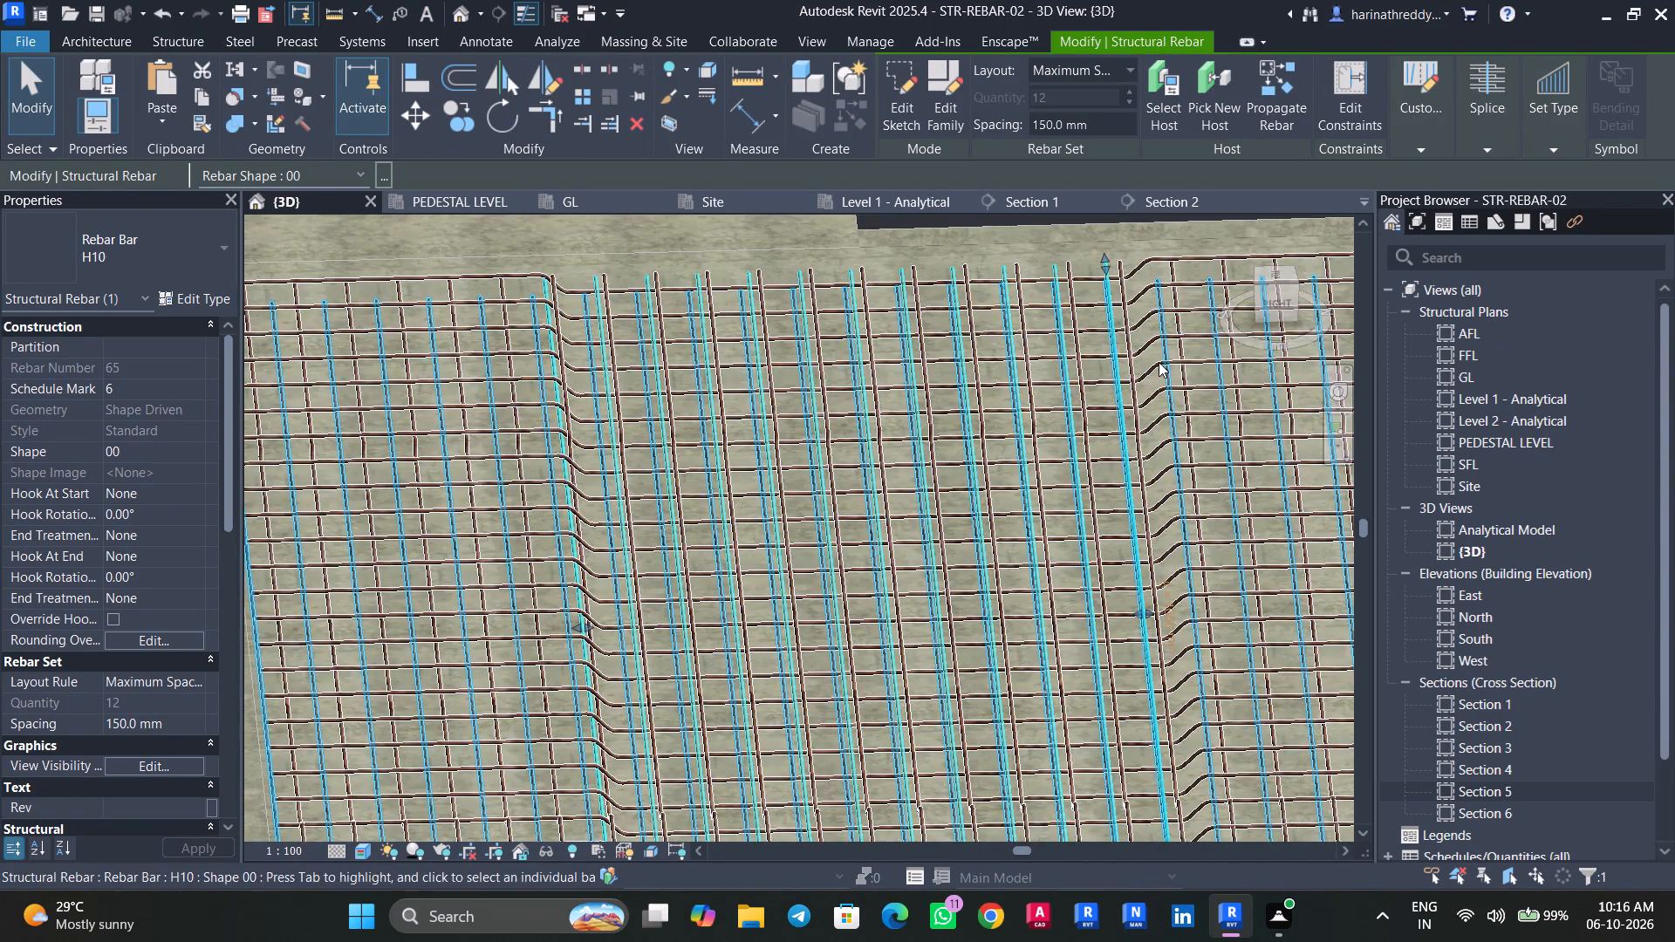
pyautogui.click(1279, 276)
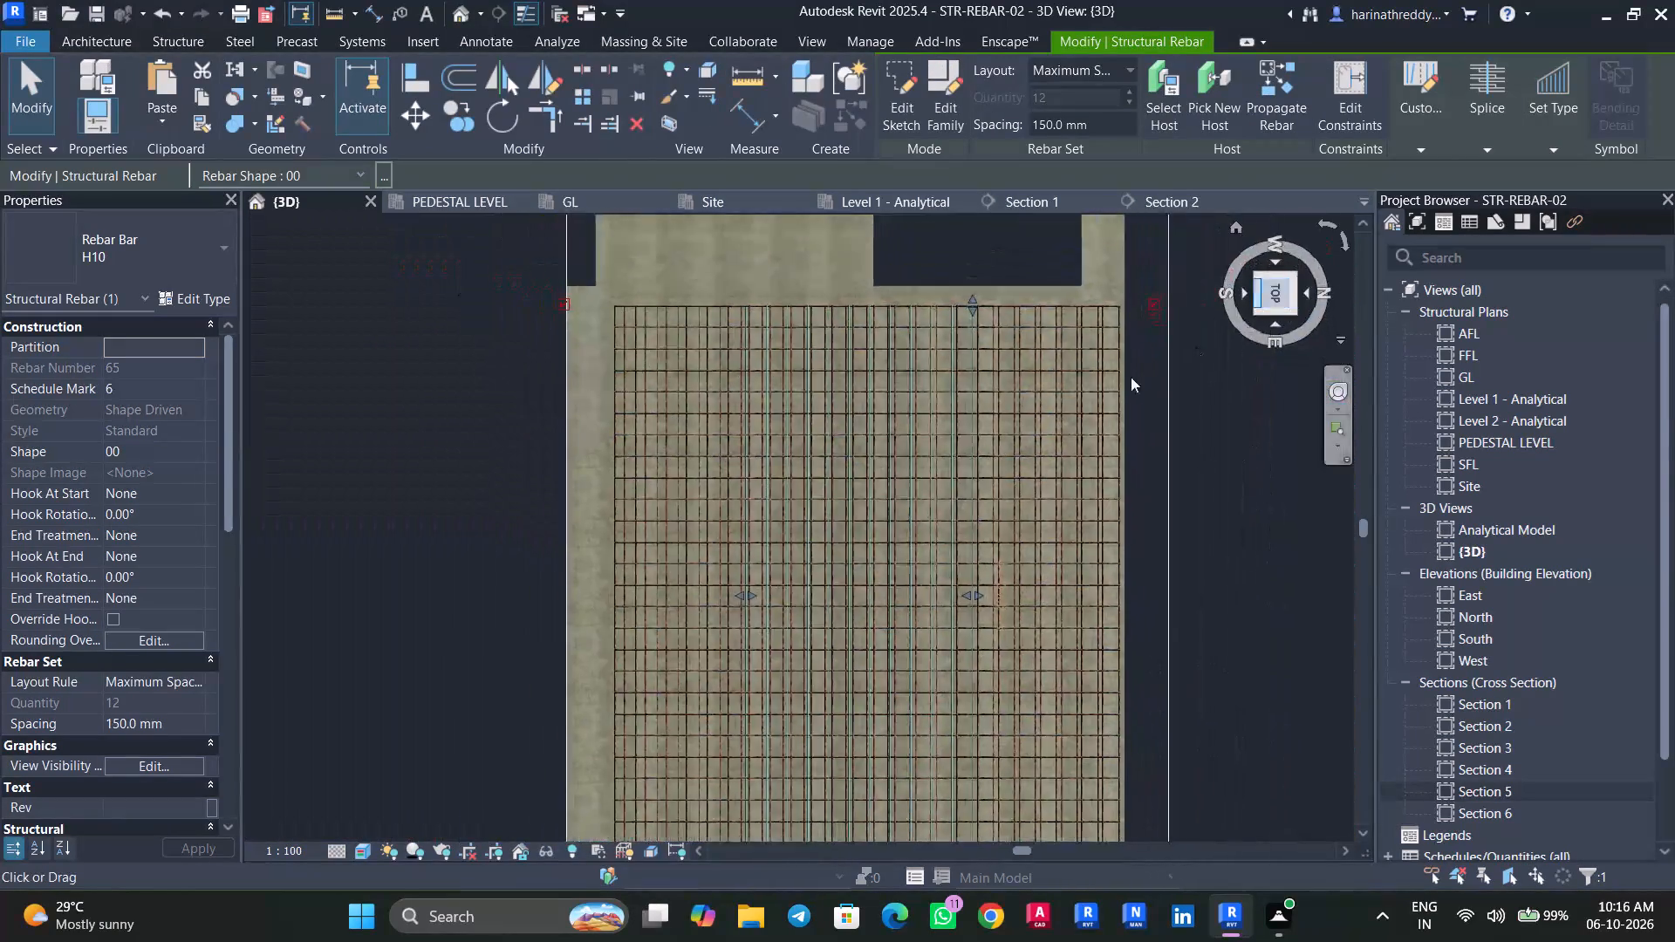
pyautogui.scroll(3, 675, 528)
pyautogui.moveTo(682, 525); pyautogui.dragTo(508, 538)
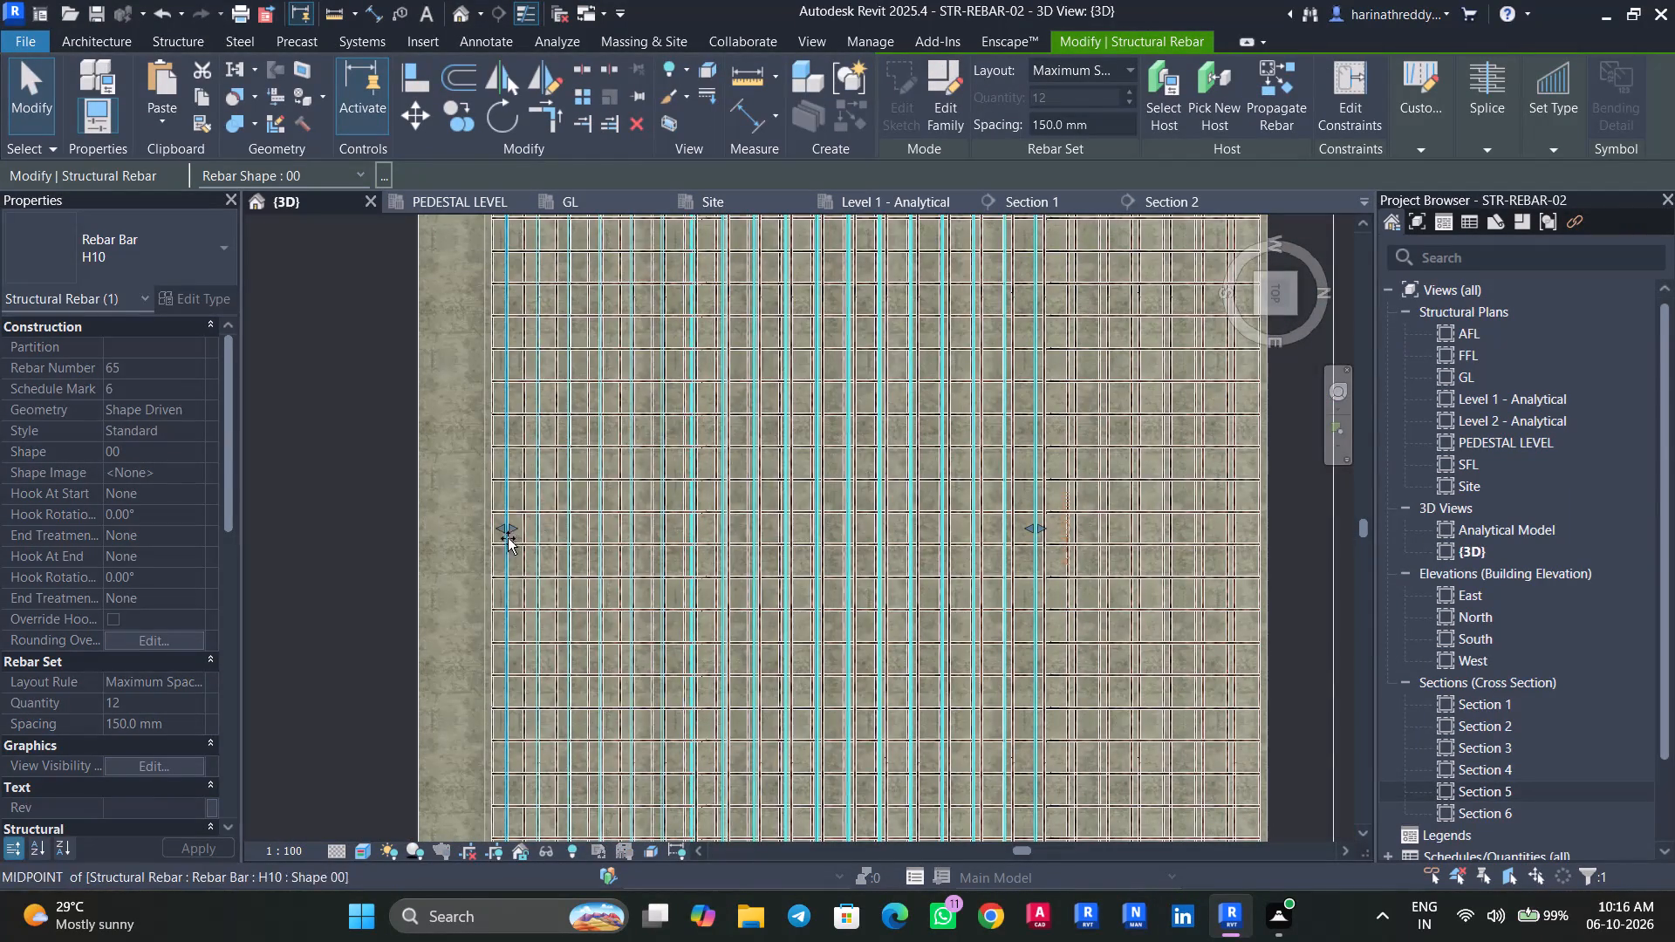
pyautogui.moveTo(508, 538); pyautogui.dragTo(496, 536)
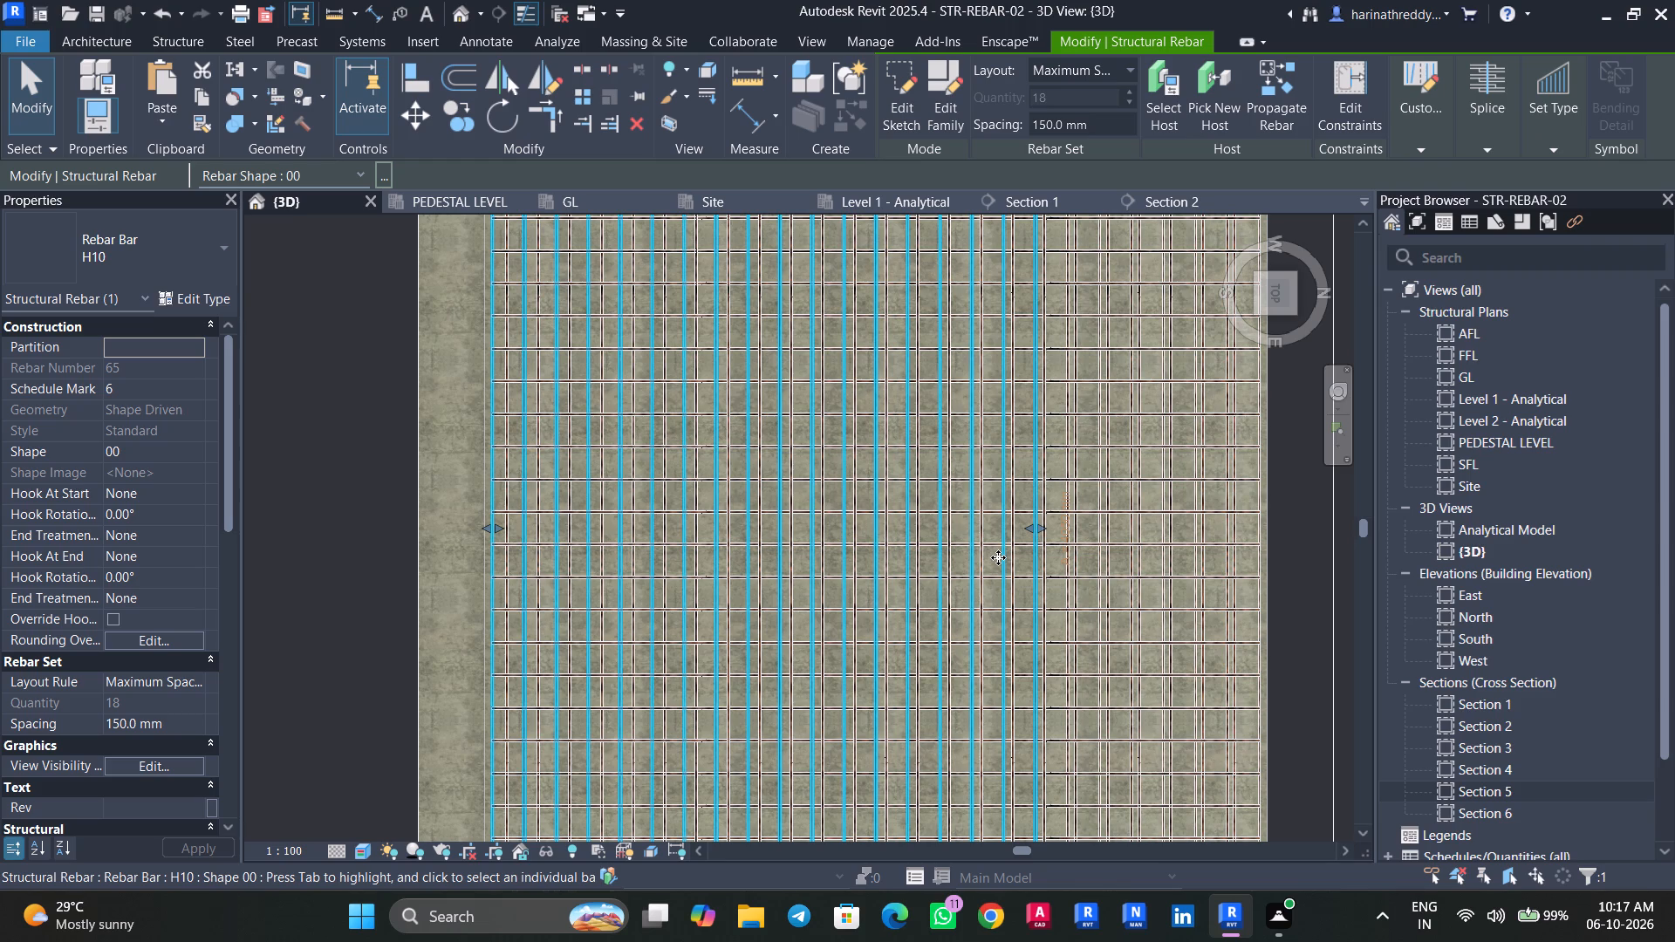
# In the {3D} view, shorten the upper H10 set's distribution from the north so it ends at the cranked H12 bars' south bends.
pyautogui.scroll(-3, 948, 550)
pyautogui.keyDown('shift'); pyautogui.moveTo(953, 598); pyautogui.dragTo(957, 295, button='middle'); pyautogui.keyUp('shift')
pyautogui.scroll(6, 941, 505)
pyautogui.keyDown('shift'); pyautogui.moveTo(946, 533); pyautogui.dragTo(958, 499, button='middle'); pyautogui.keyUp('shift')
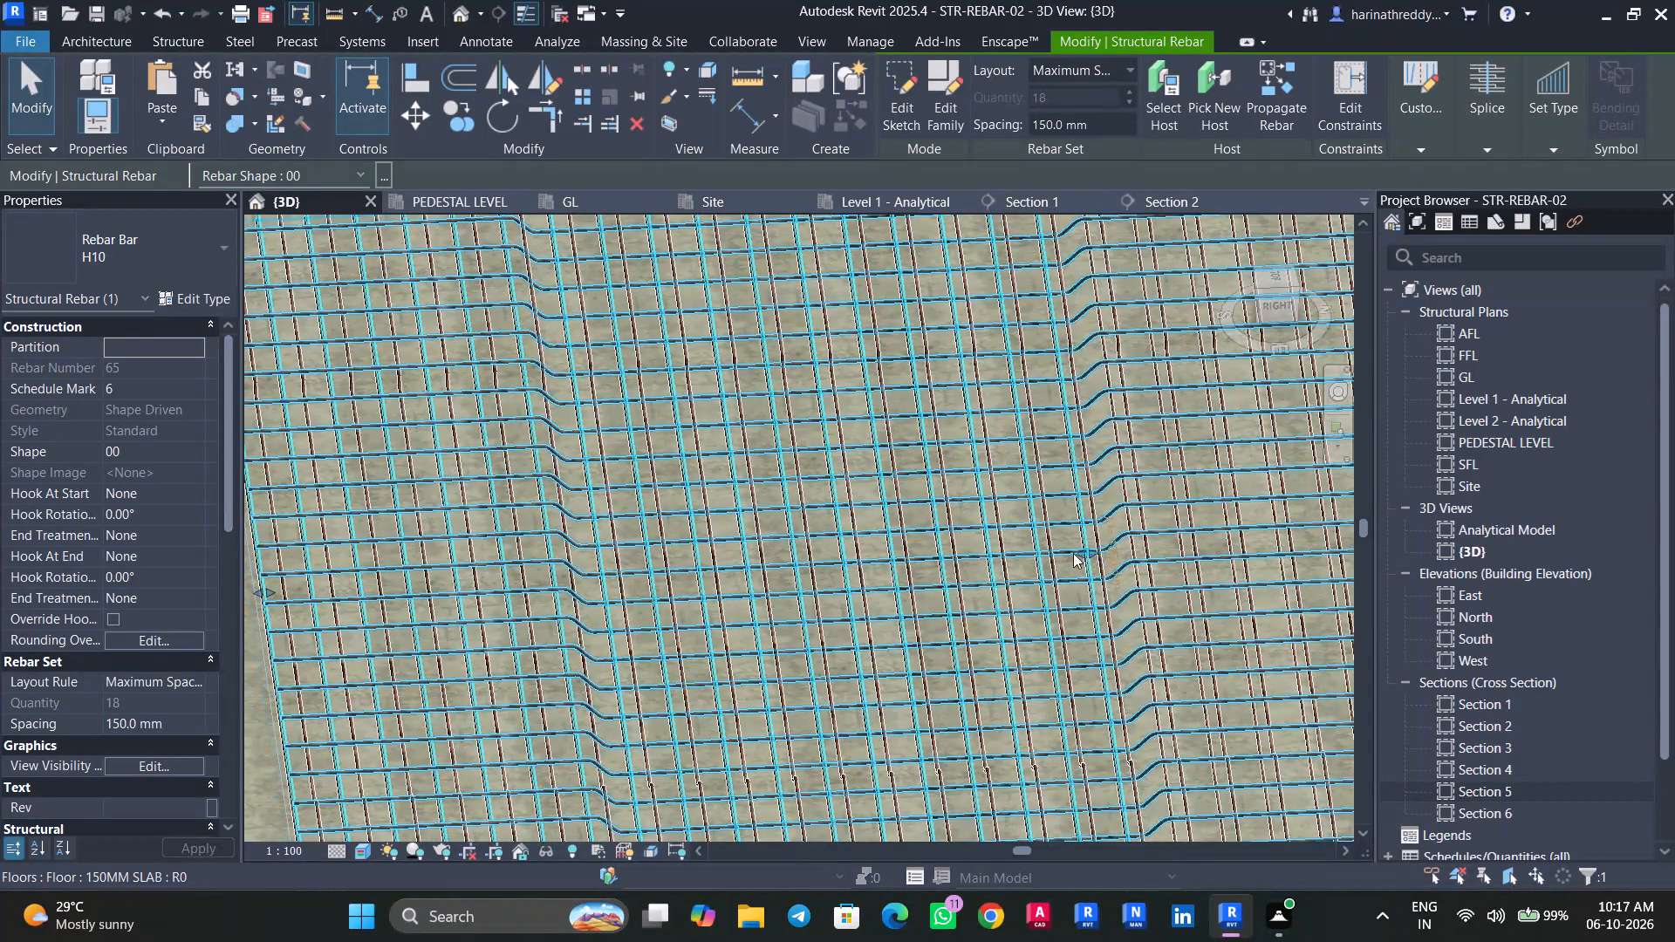
pyautogui.moveTo(1080, 549); pyautogui.dragTo(574, 591)
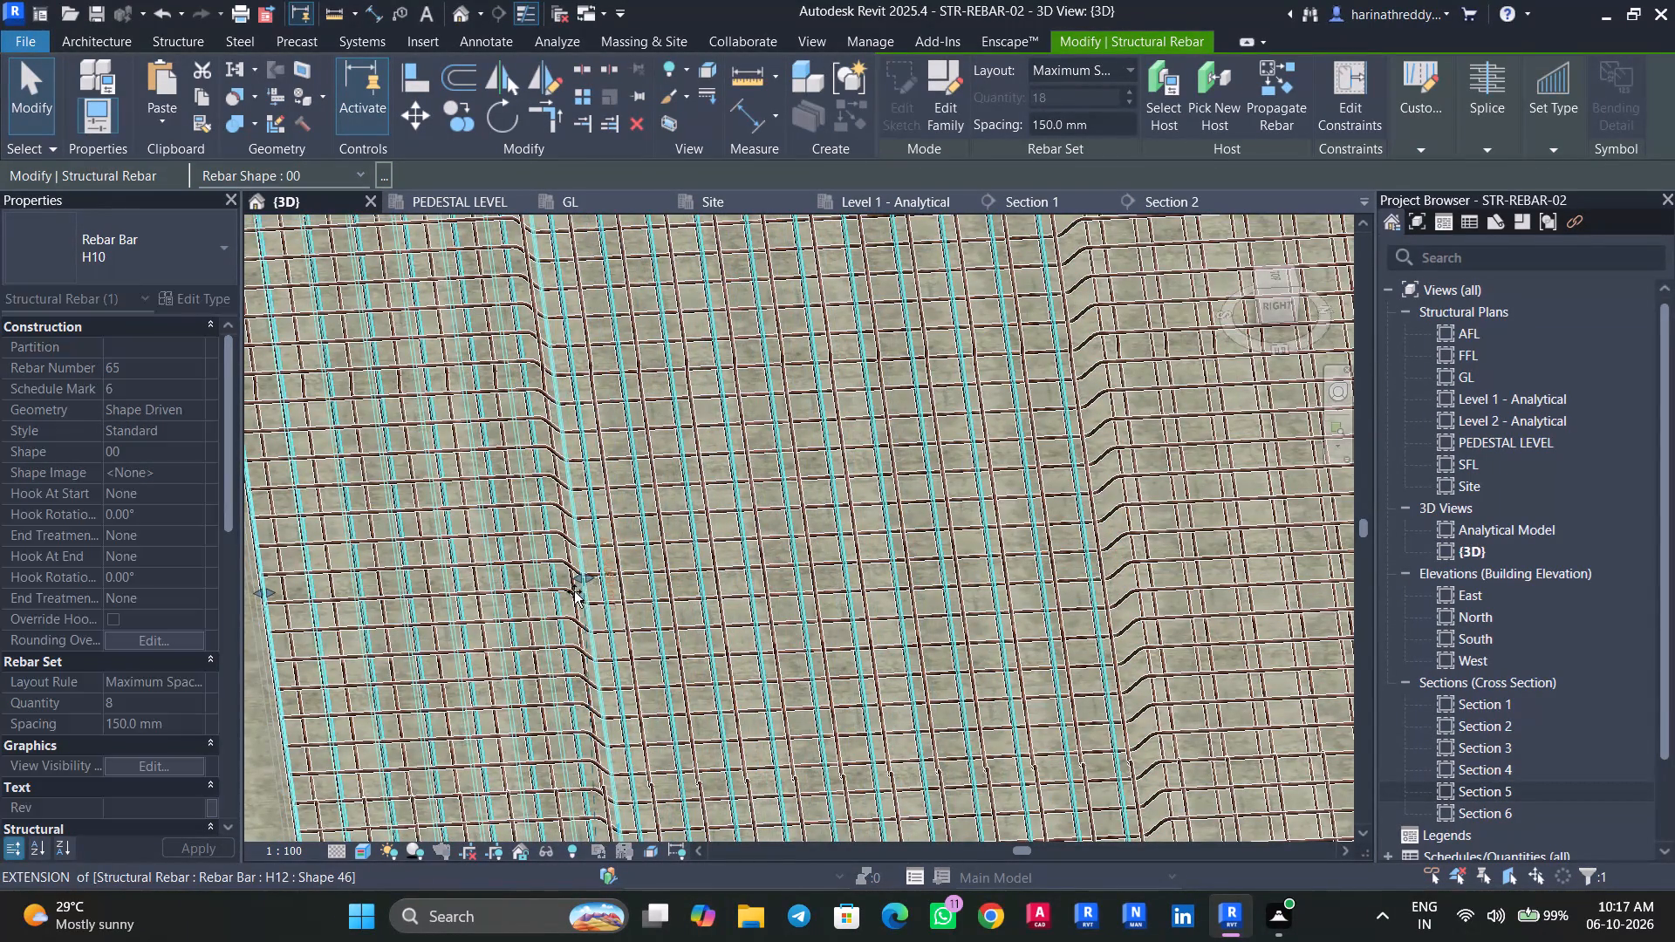
pyautogui.moveTo(574, 591); pyautogui.dragTo(571, 591)
pyautogui.keyDown('shift'); pyautogui.moveTo(793, 628); pyautogui.dragTo(742, 515, button='middle'); pyautogui.keyUp('shift')
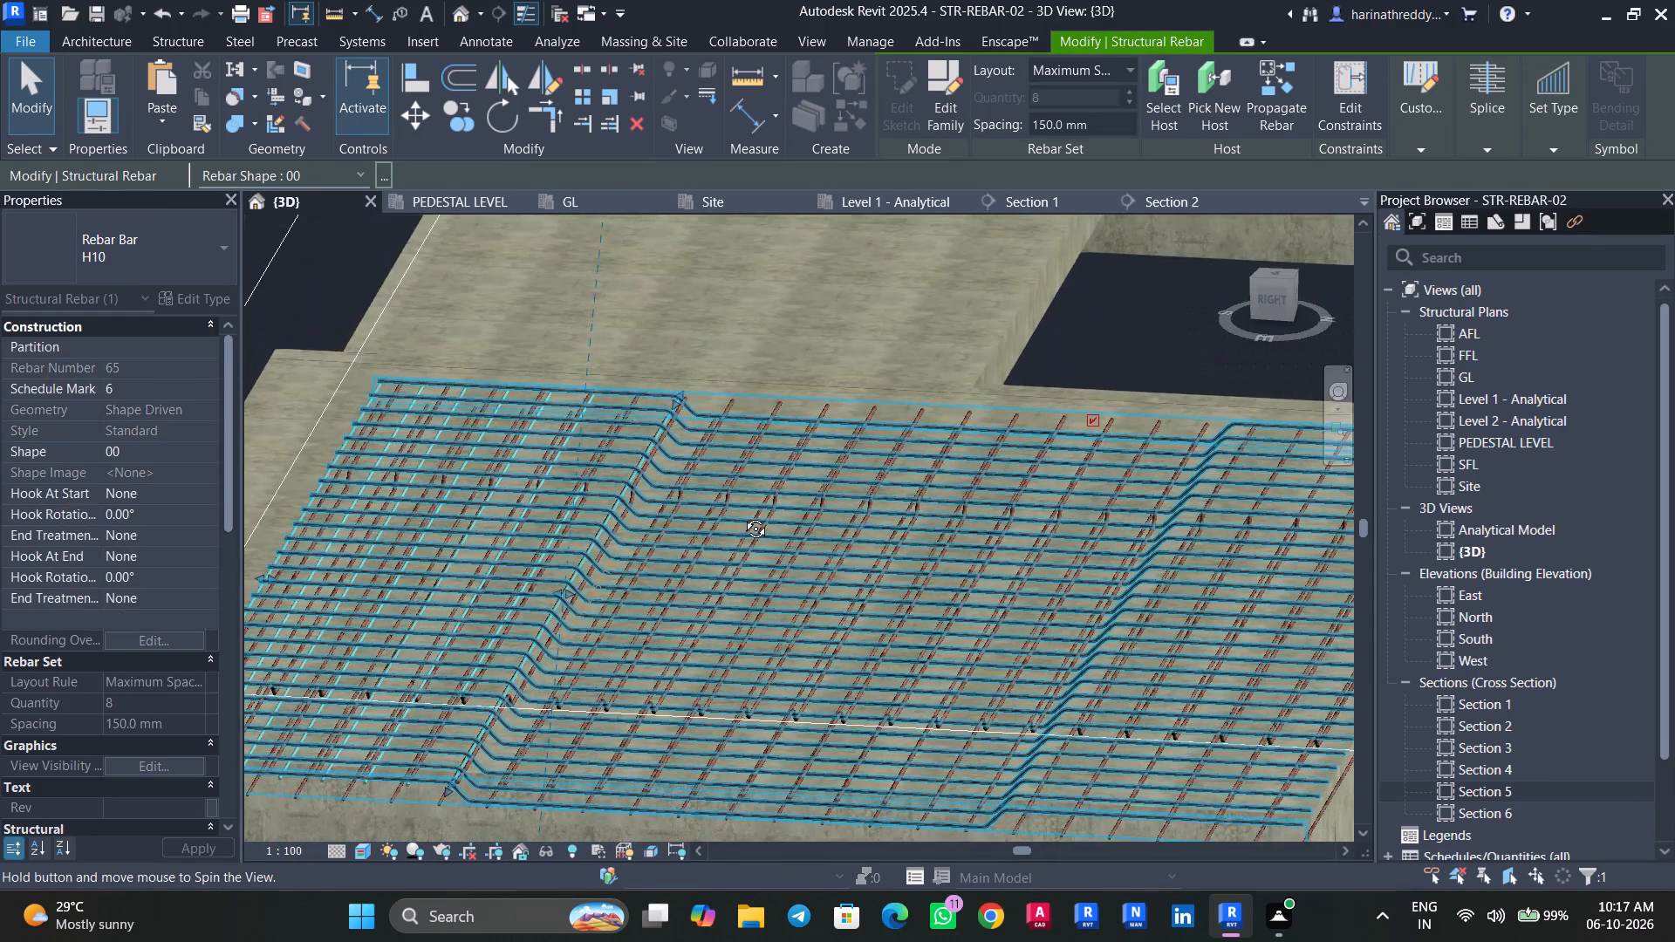
pyautogui.keyDown('shift'); pyautogui.moveTo(742, 515); pyautogui.dragTo(772, 501, button='middle'); pyautogui.keyUp('shift')
pyautogui.press('Escape')
pyautogui.press('Escape')
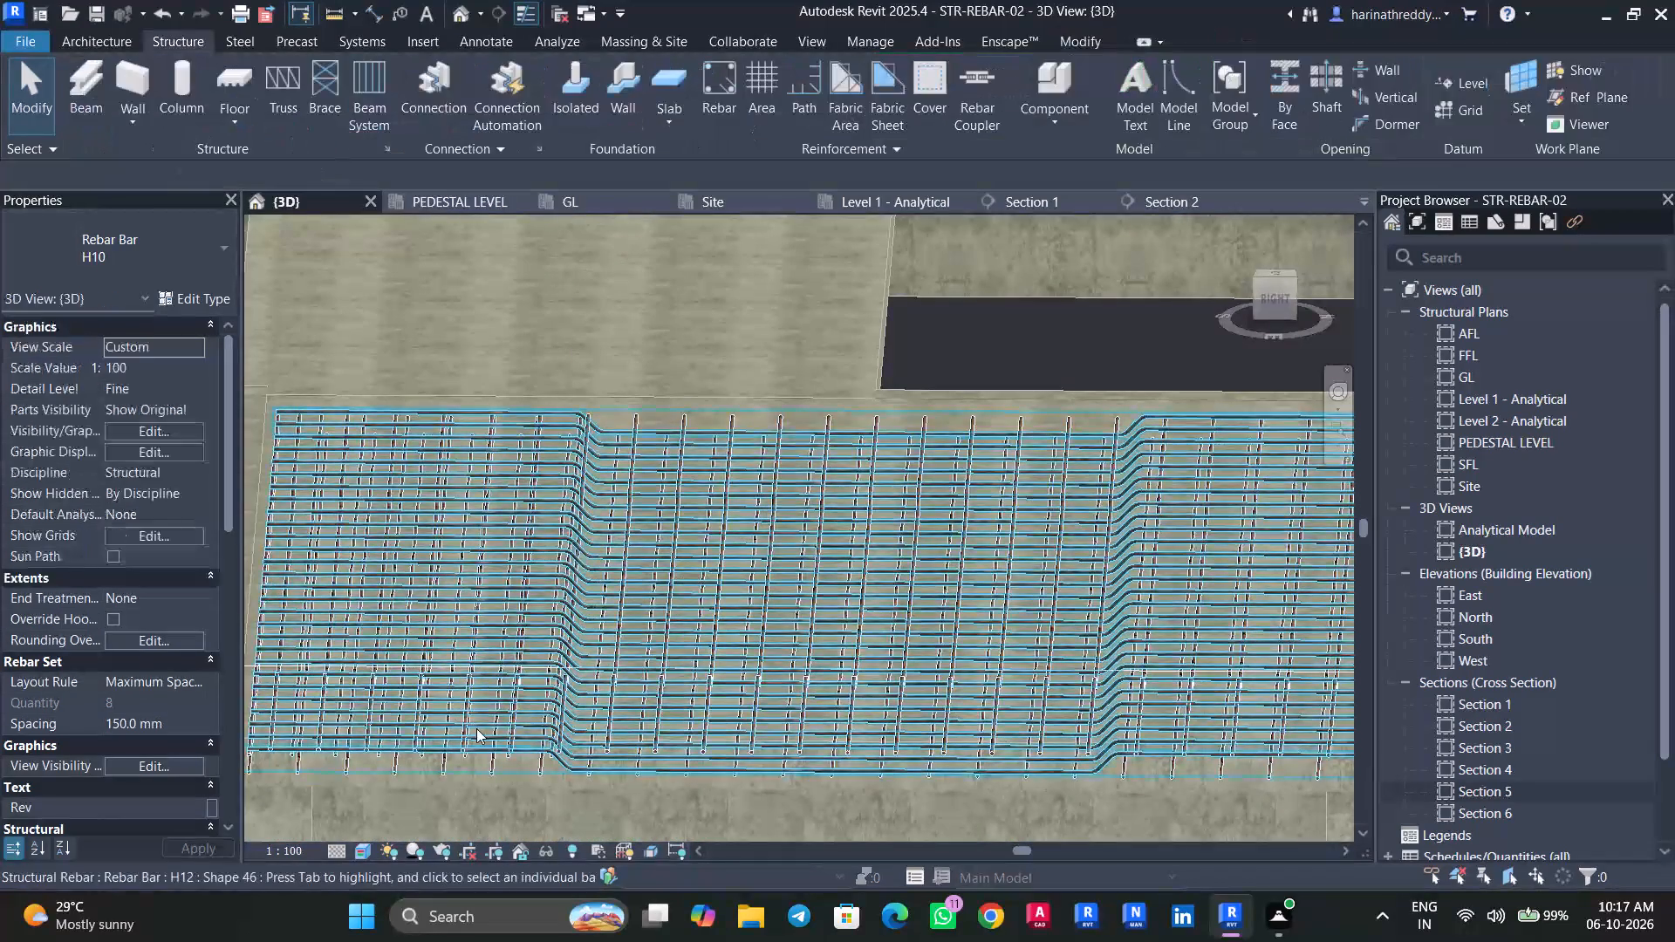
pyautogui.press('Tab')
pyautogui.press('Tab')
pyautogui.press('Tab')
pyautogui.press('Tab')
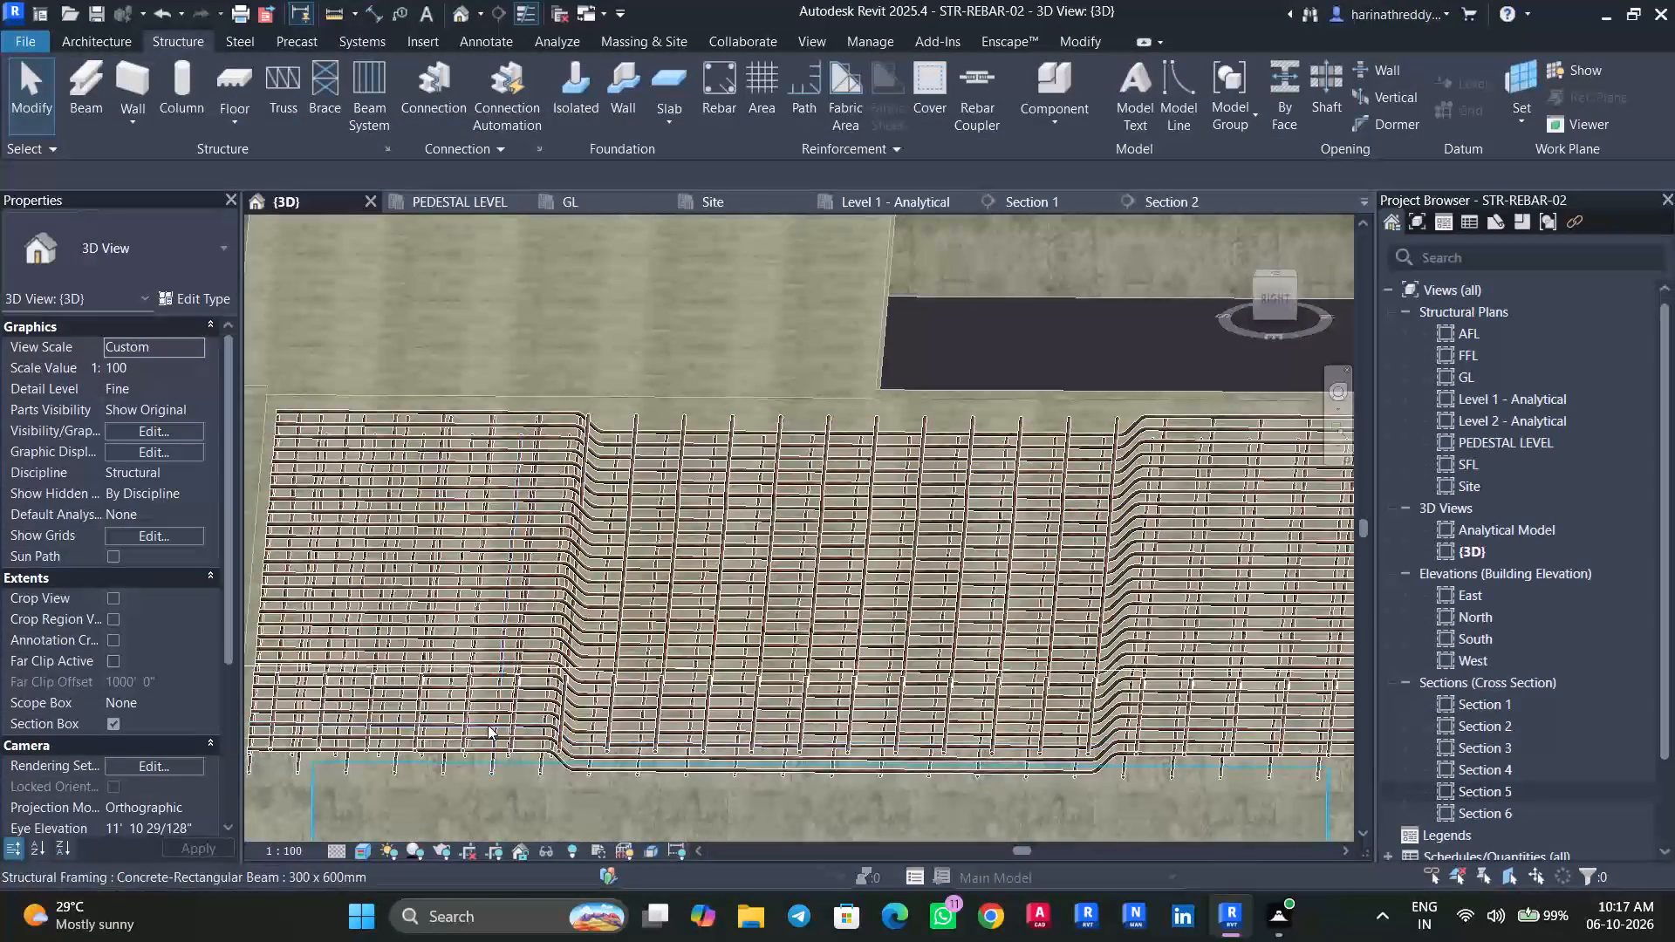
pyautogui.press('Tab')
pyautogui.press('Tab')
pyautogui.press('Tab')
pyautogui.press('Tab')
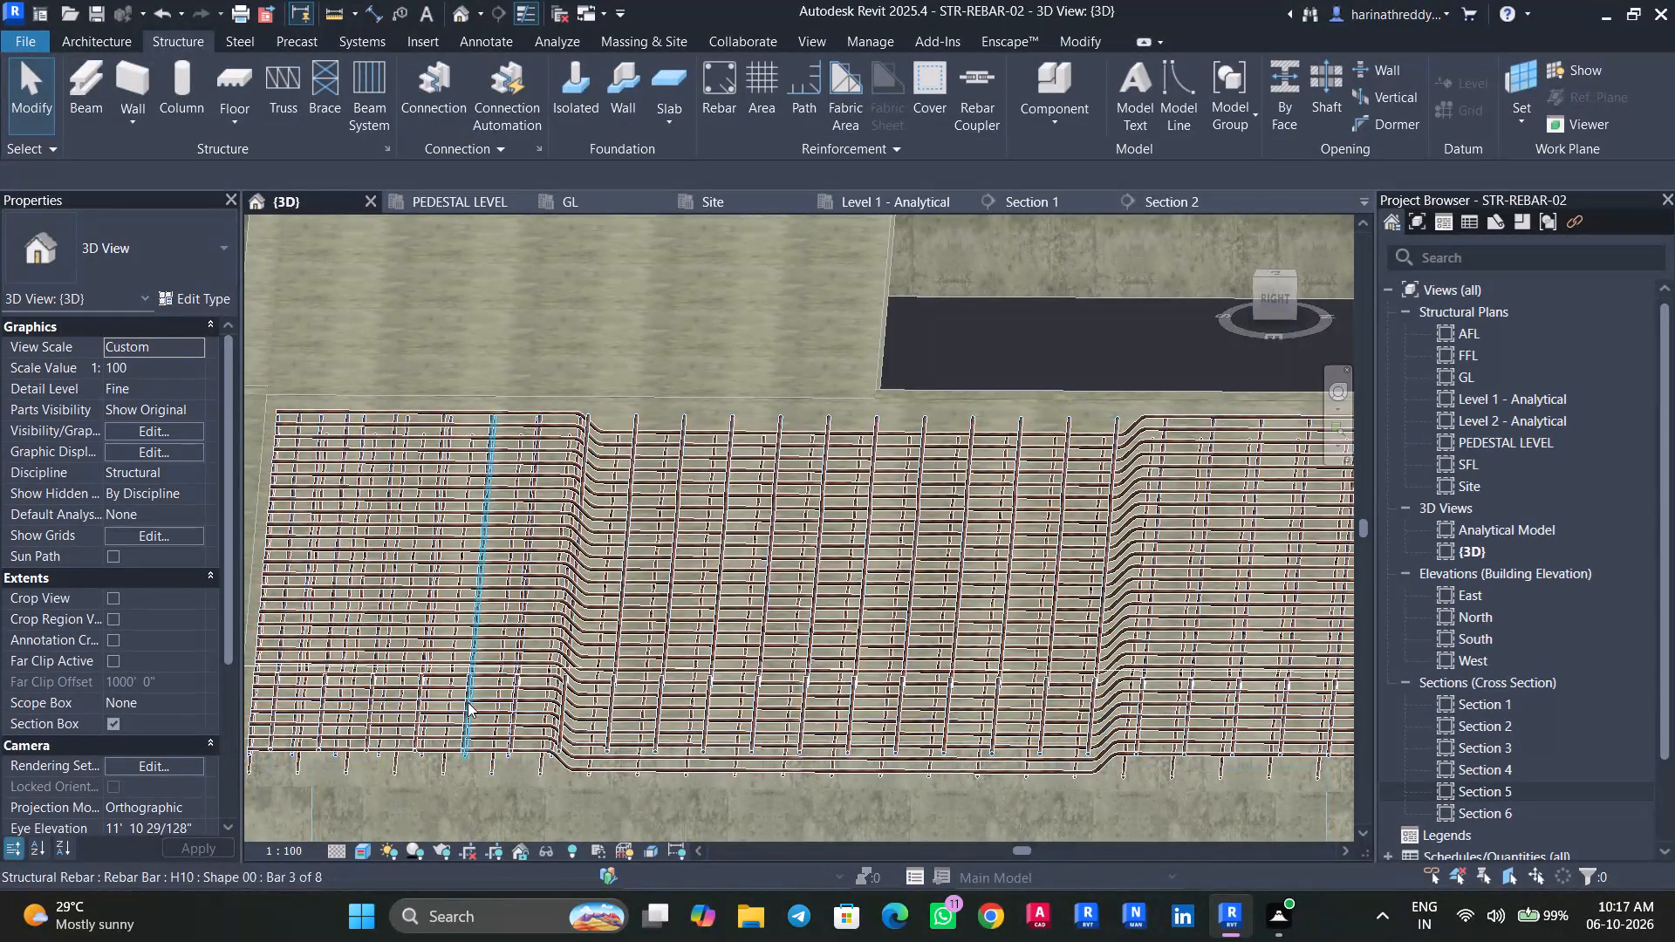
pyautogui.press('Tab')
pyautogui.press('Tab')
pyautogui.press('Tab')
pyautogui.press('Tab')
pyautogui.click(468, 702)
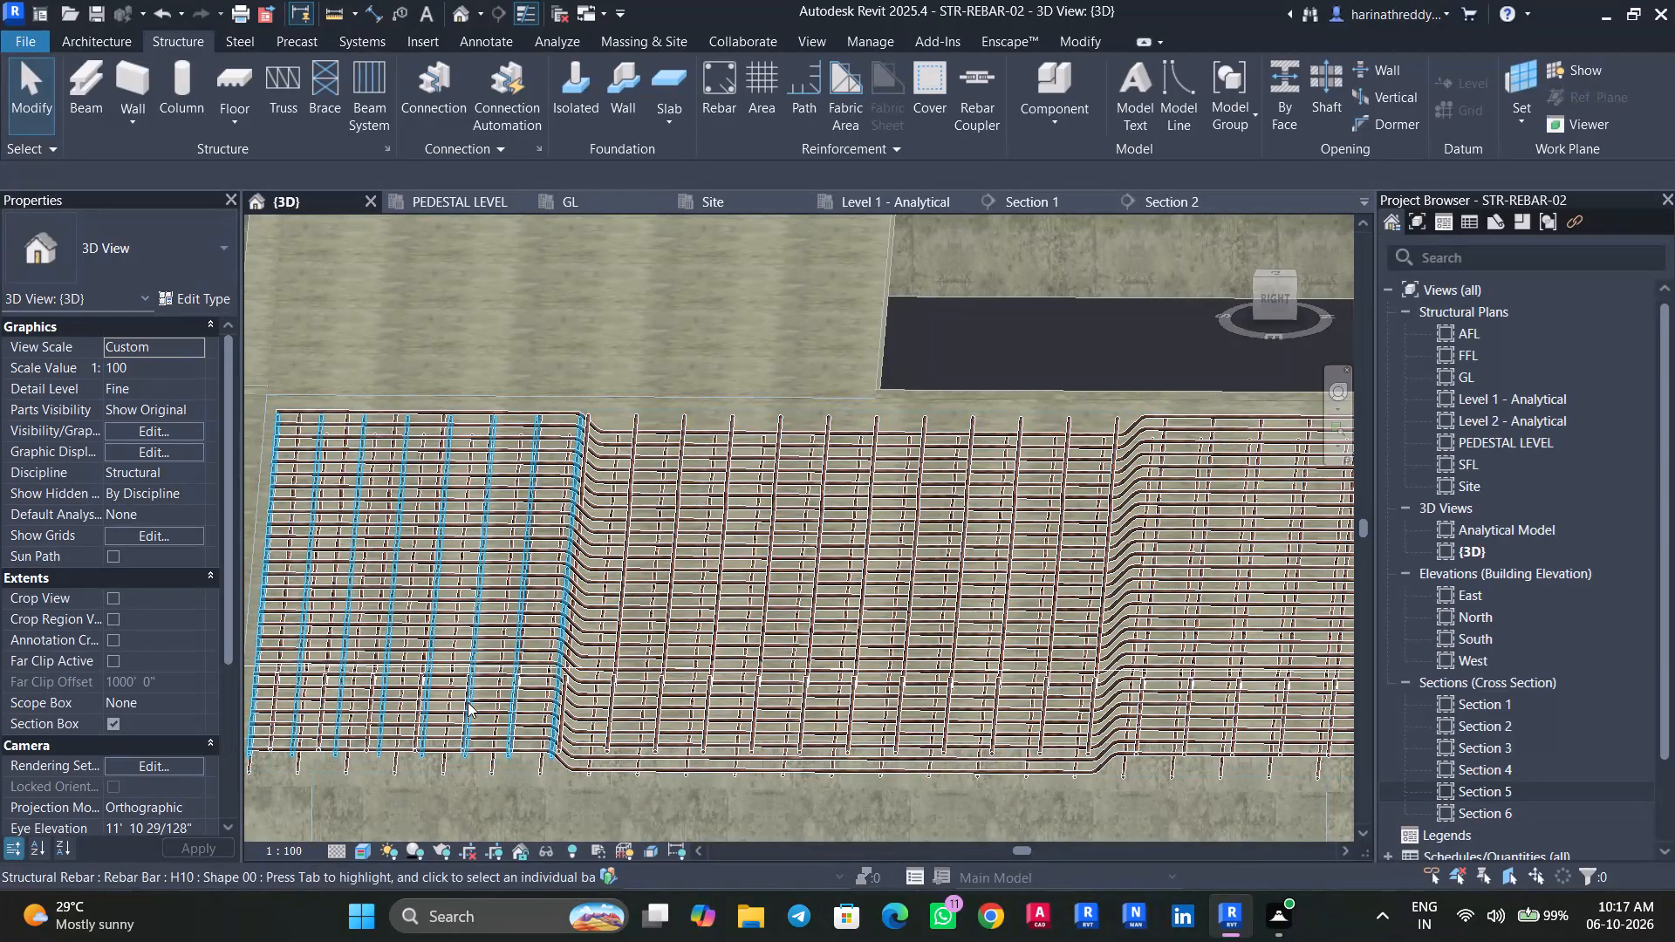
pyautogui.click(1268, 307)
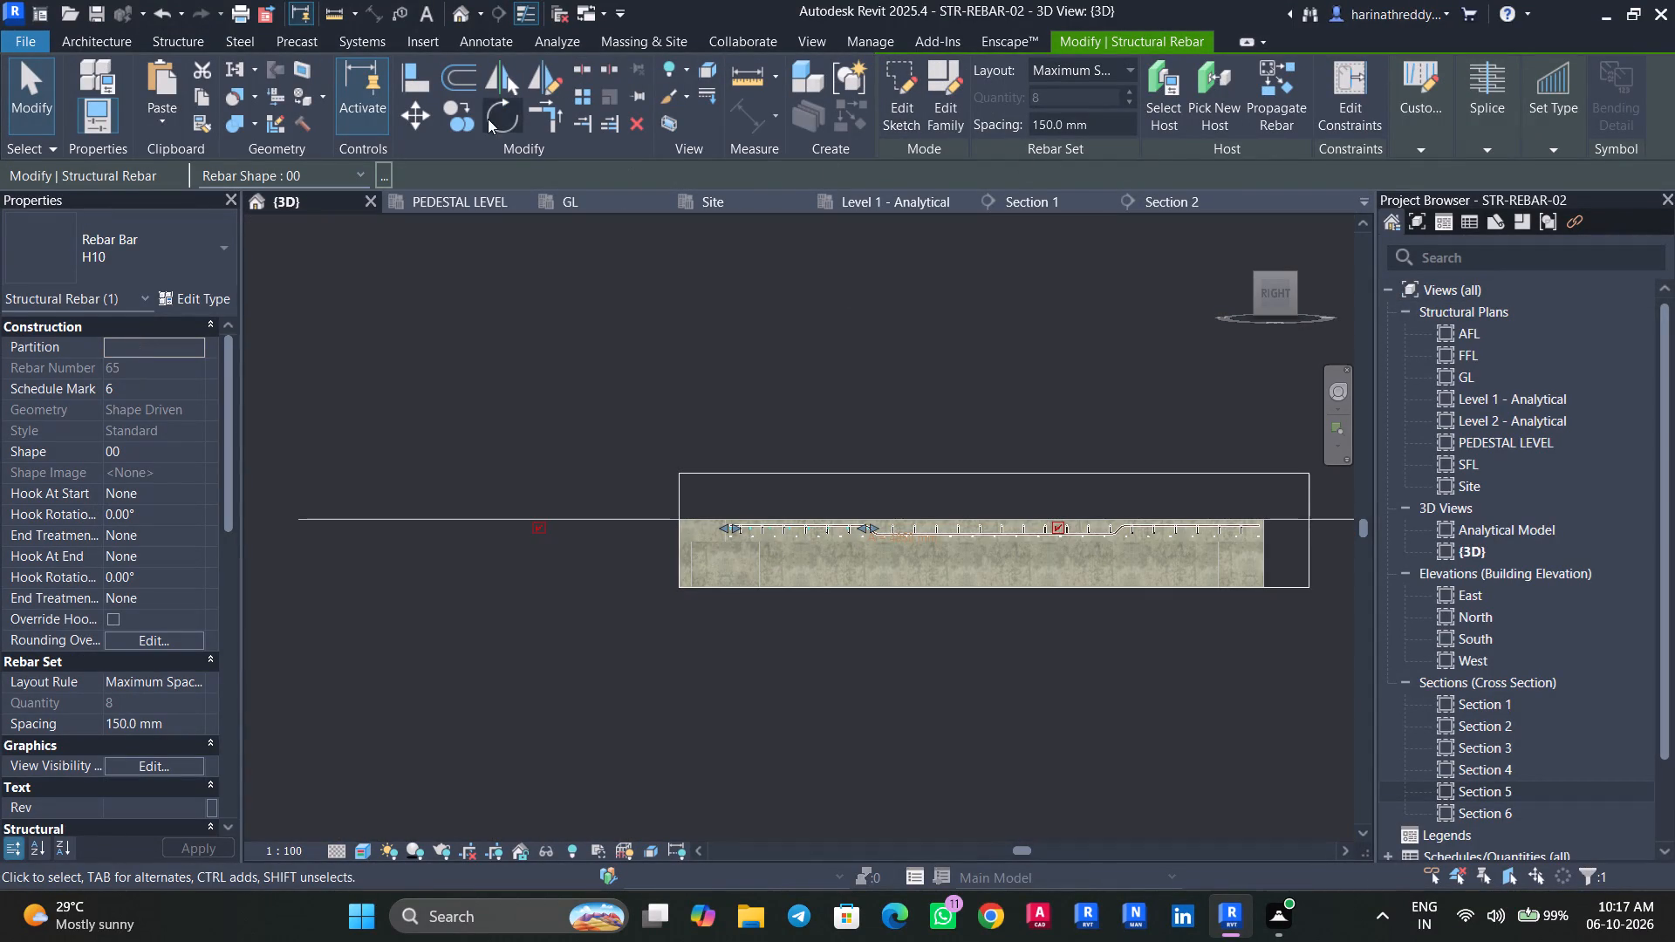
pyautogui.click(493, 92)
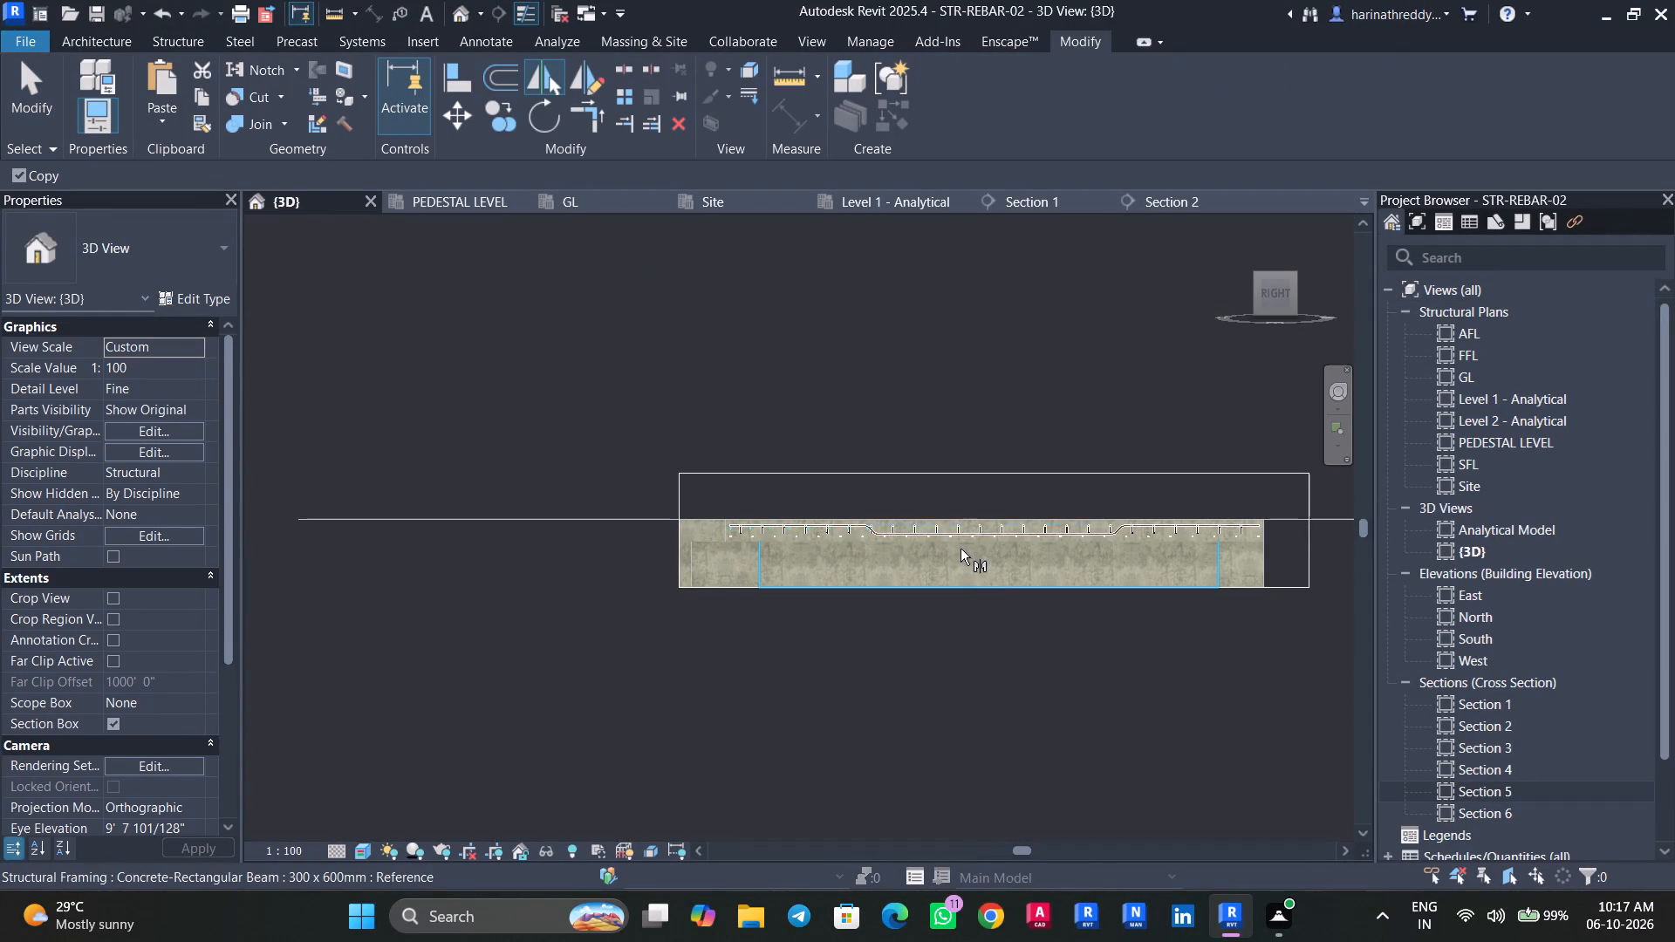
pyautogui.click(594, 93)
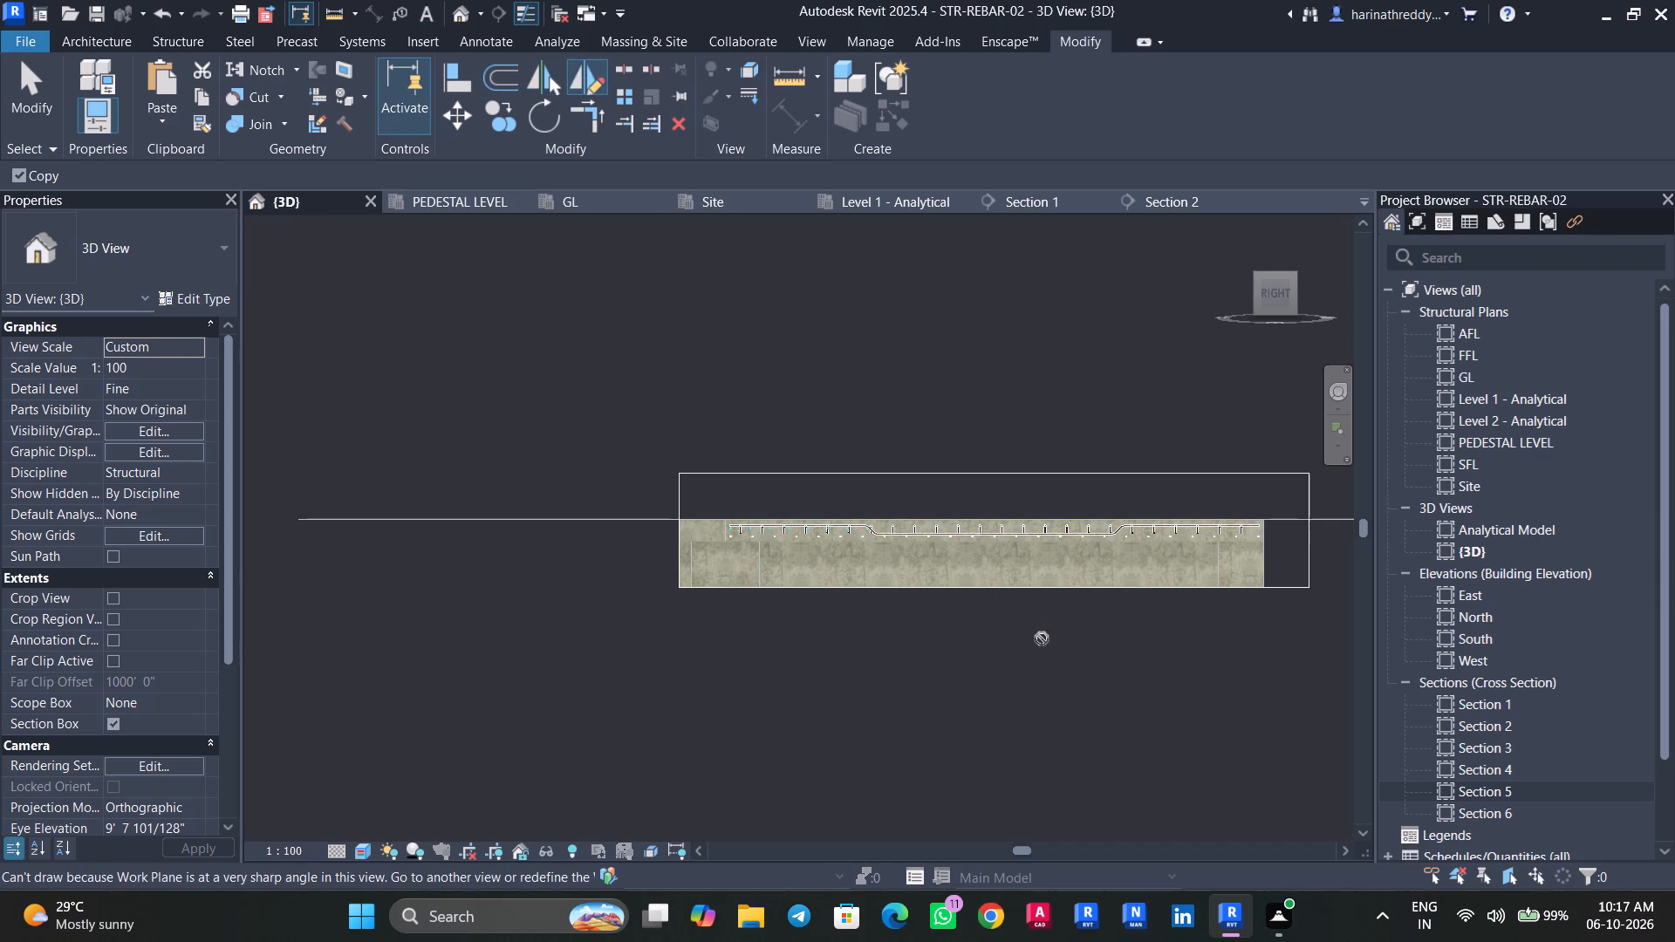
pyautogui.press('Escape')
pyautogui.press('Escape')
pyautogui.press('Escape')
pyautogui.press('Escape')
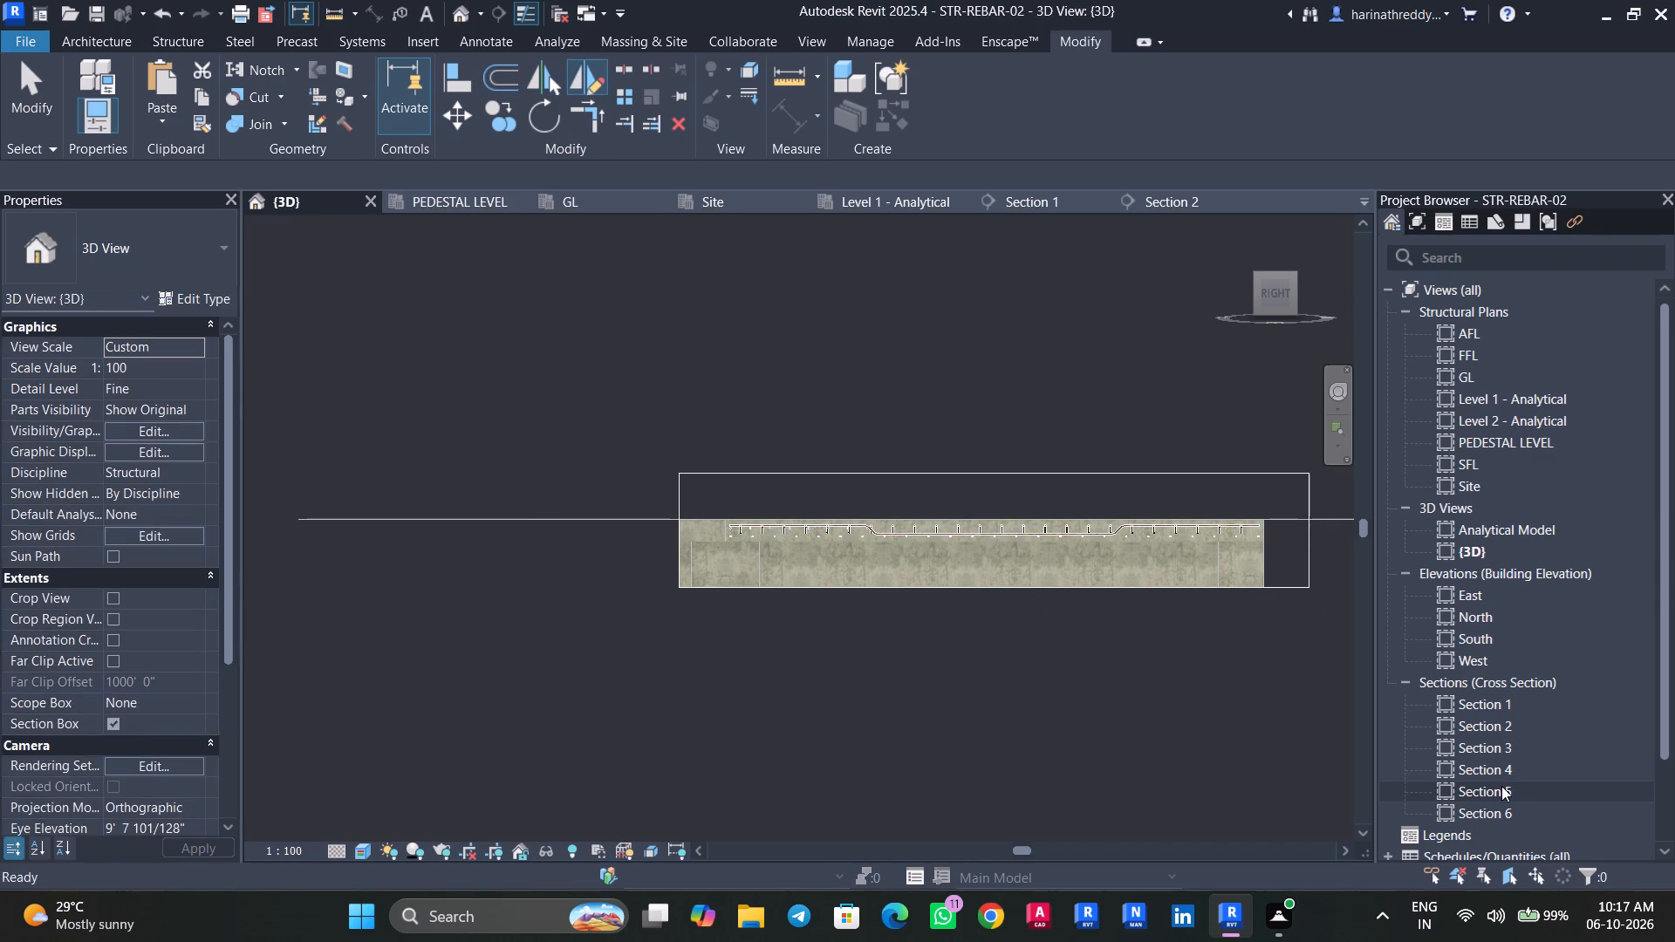
# In Section 5, nudge the shortened upper H10 set up against the underside of the cranked H12 bars' raised south legs.
pyautogui.doubleClick(1501, 787)
pyautogui.moveTo(733, 618); pyautogui.dragTo(1112, 611, button='middle')
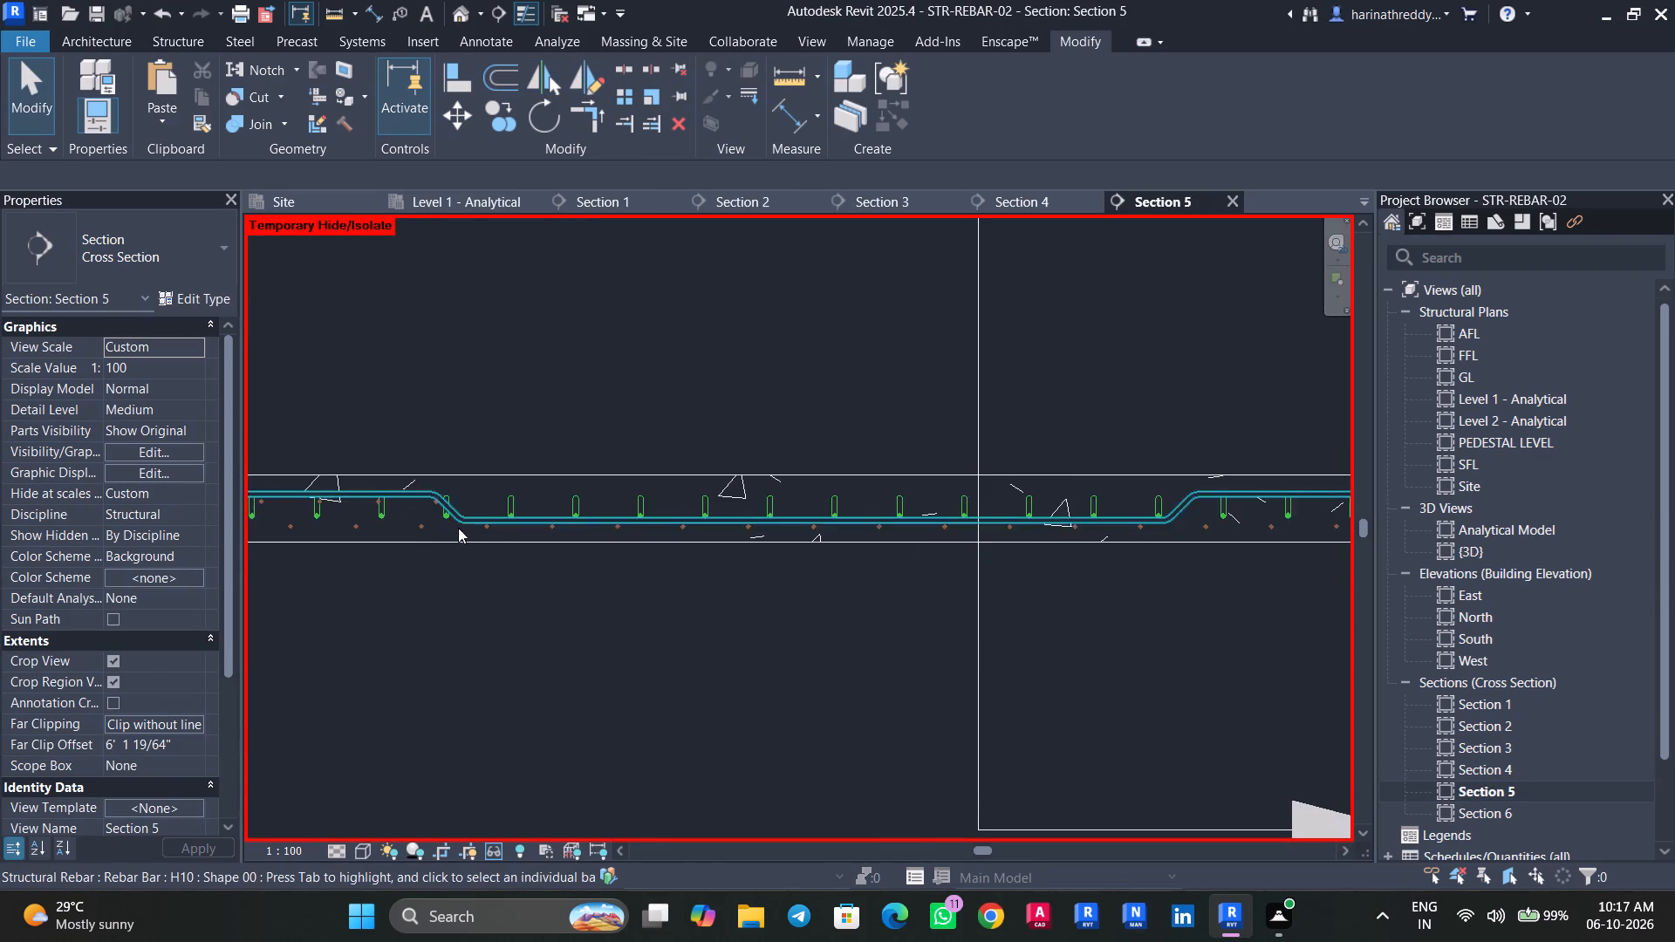
pyautogui.scroll(-1, 399, 495)
pyautogui.scroll(13, 399, 492)
pyautogui.moveTo(395, 505); pyautogui.dragTo(822, 565, button='middle')
pyautogui.click(730, 554)
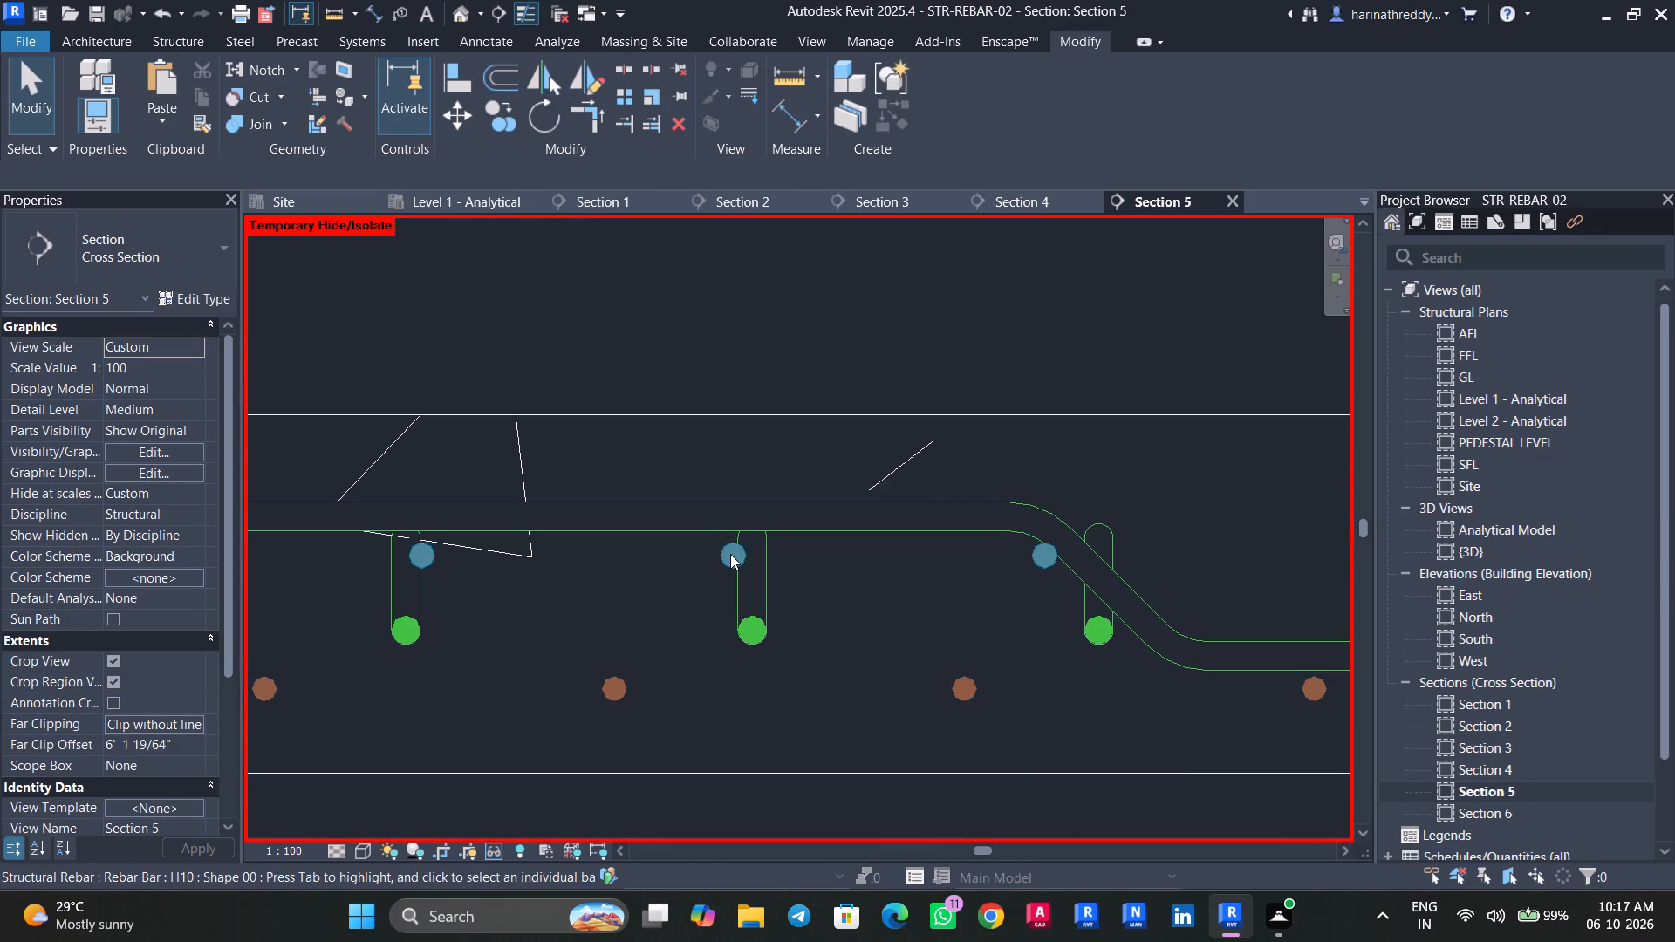
pyautogui.moveTo(1039, 546); pyautogui.dragTo(1024, 546)
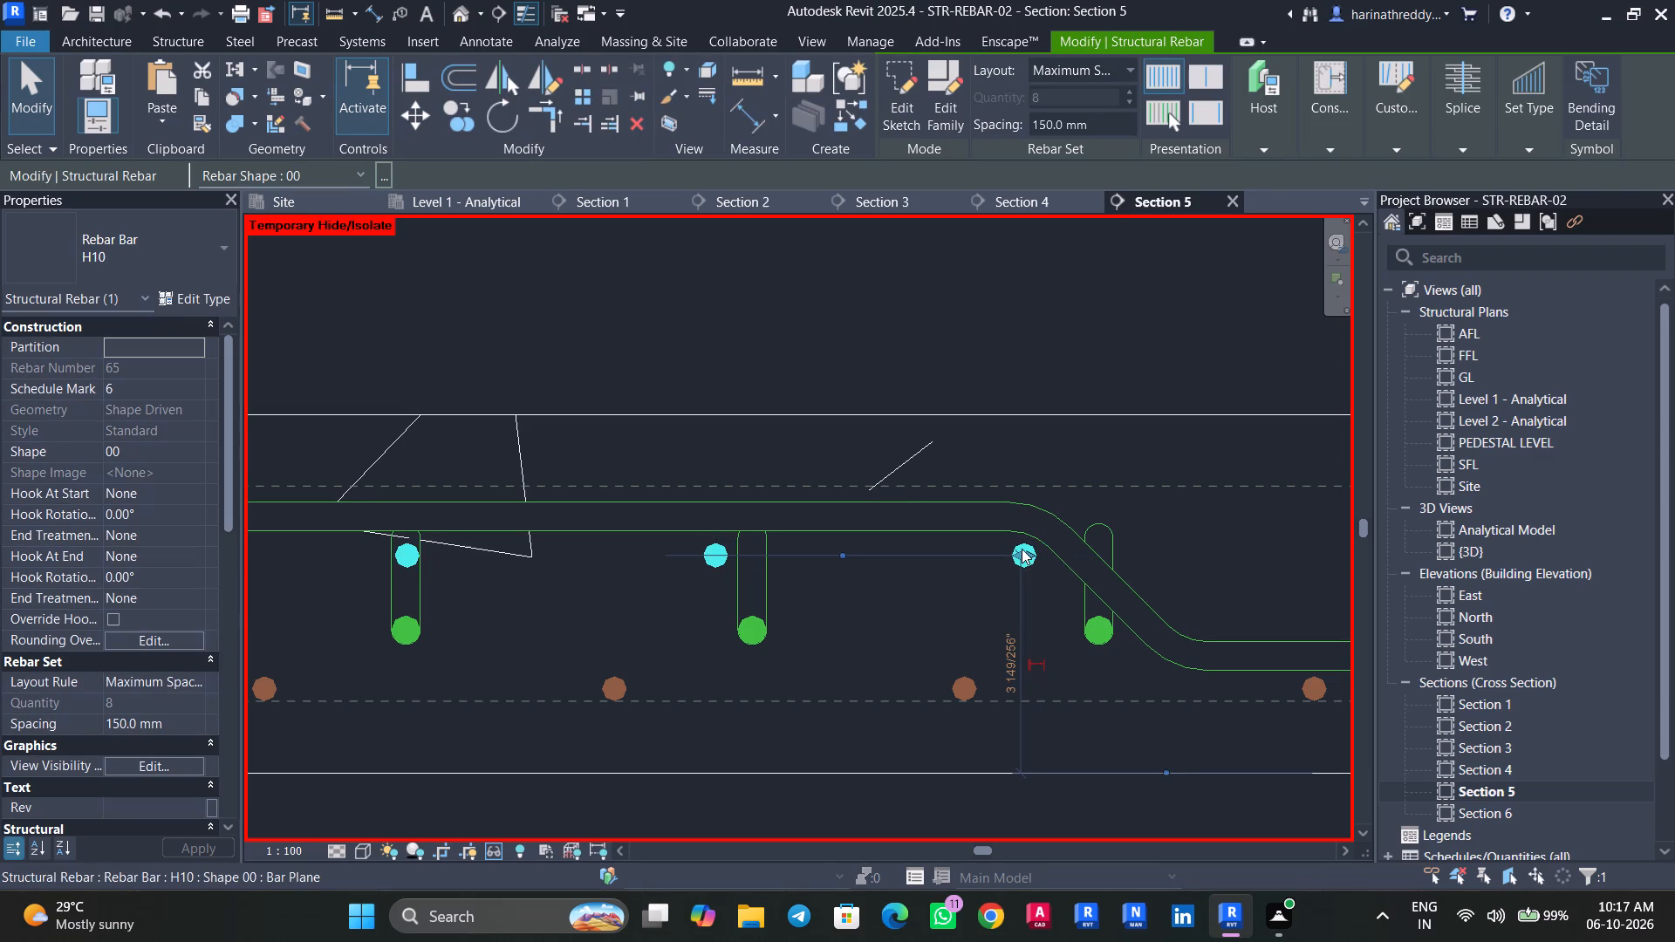
pyautogui.press('Up')
pyautogui.press('Up')
pyautogui.press('Up')
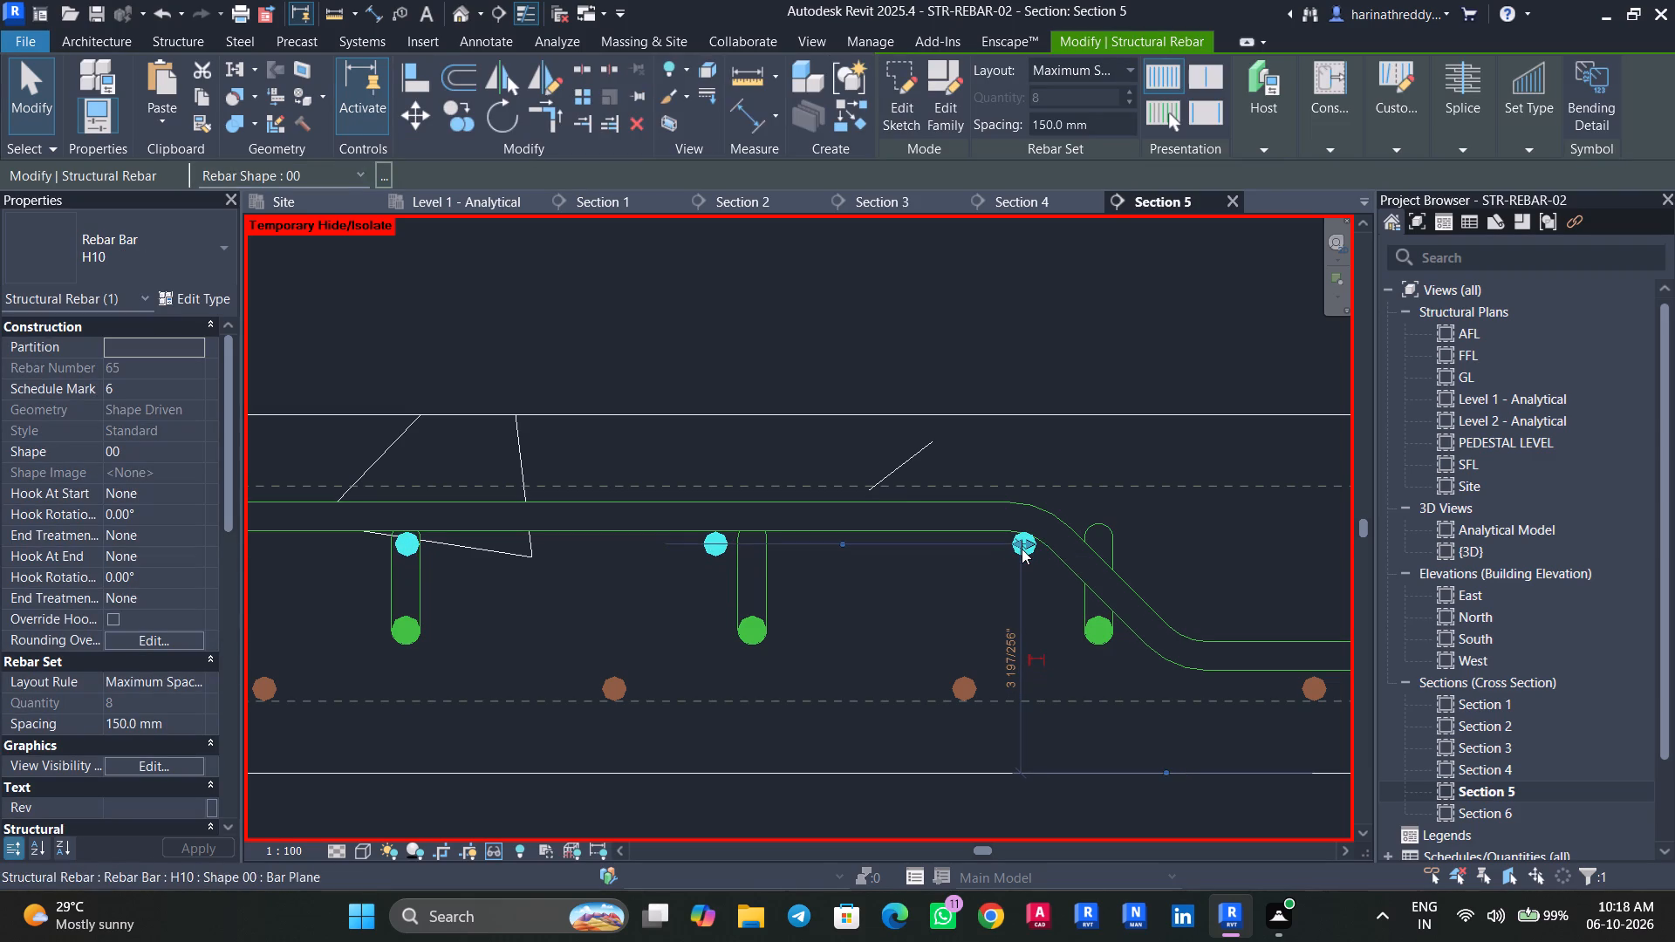
pyautogui.press('Up')
pyautogui.press('Down')
pyautogui.scroll(-3, 933, 566)
pyautogui.moveTo(660, 589); pyautogui.dragTo(837, 583, button='middle')
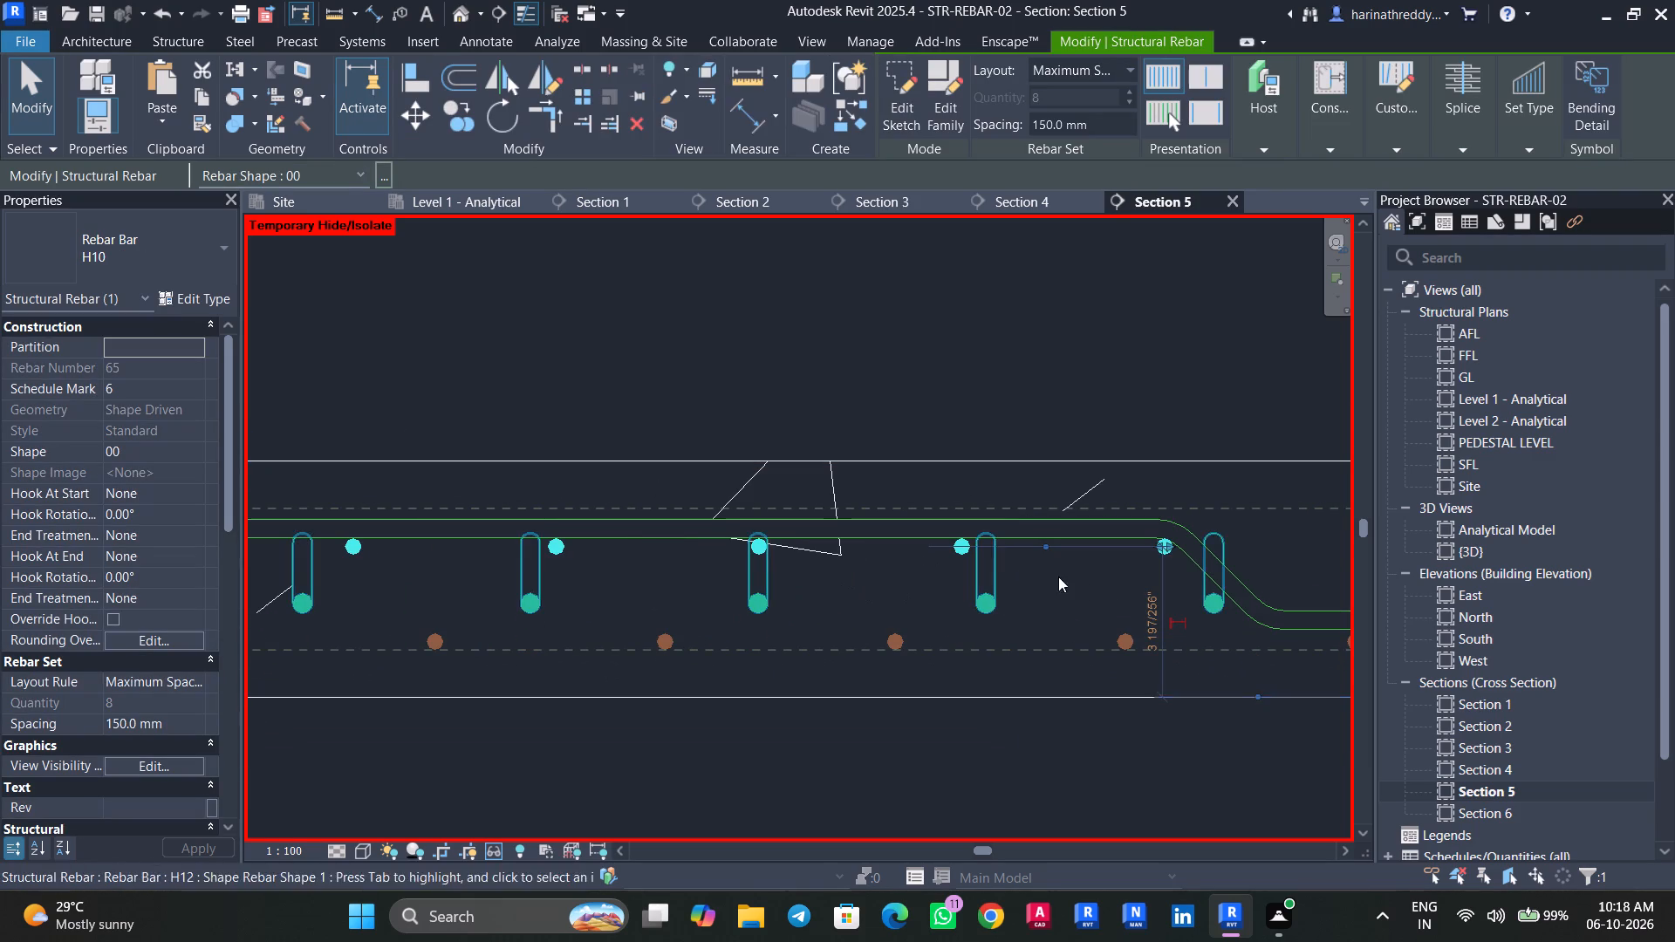
pyautogui.scroll(1, 752, 547)
pyautogui.scroll(-1, 752, 547)
pyautogui.scroll(2, 752, 547)
# Slide the upper H10 set along the slab until its innermost bar lines up above a lower H10 bar near the bend.
pyautogui.press('Escape')
pyautogui.press('Tab')
pyautogui.press('Tab')
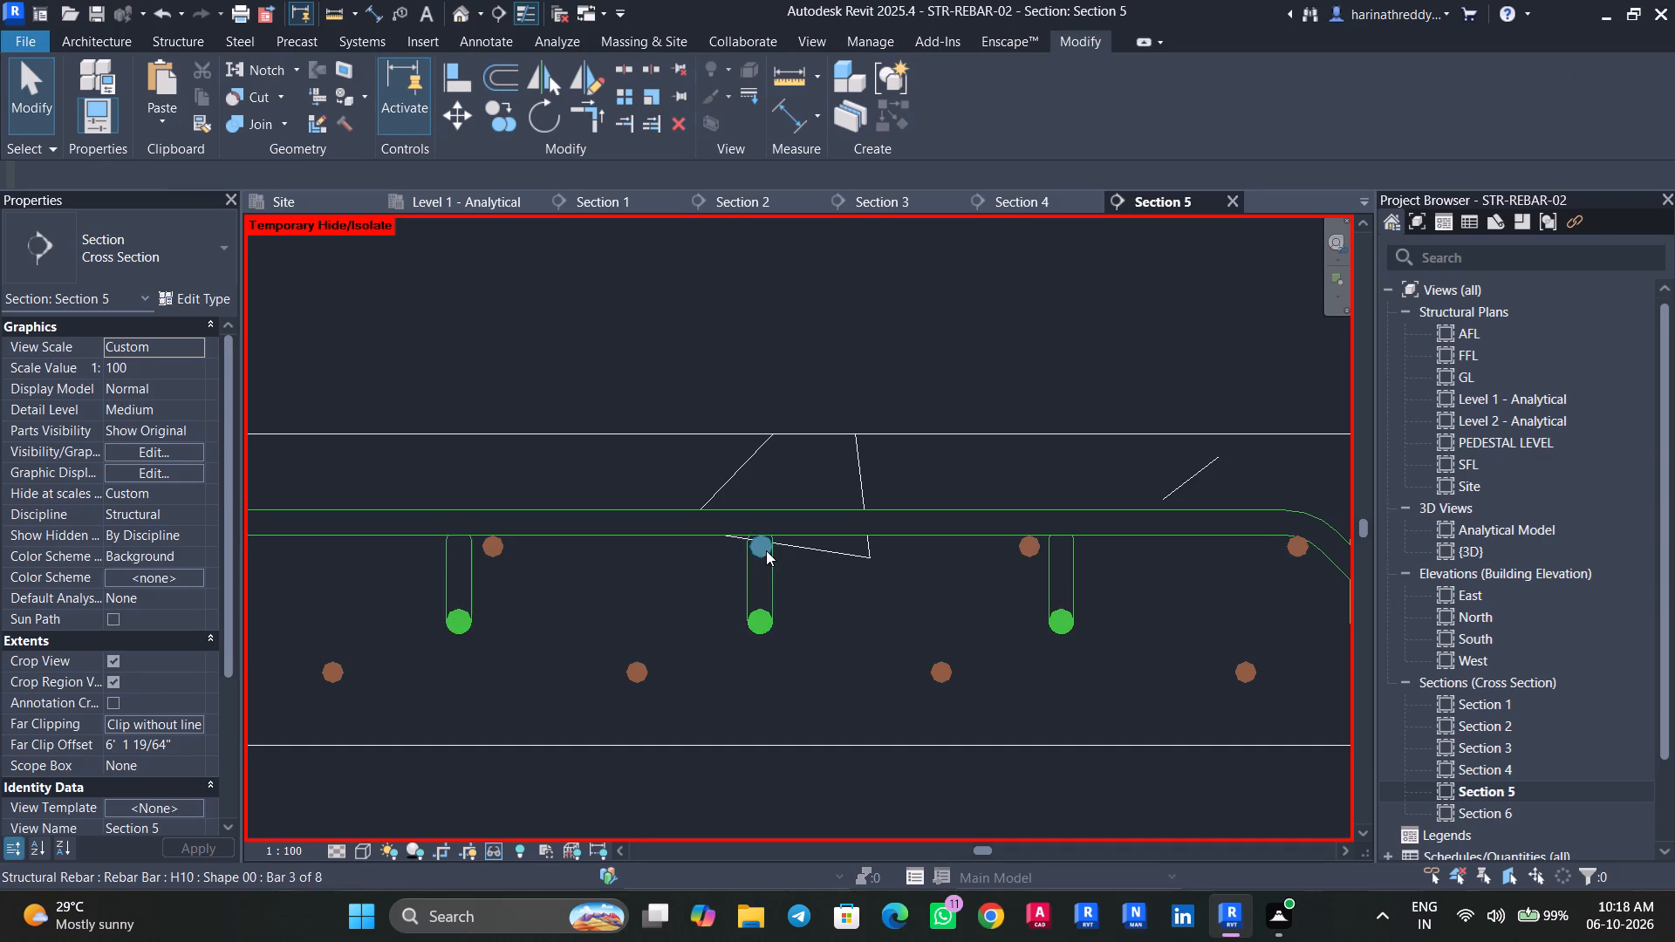
pyautogui.press('Tab')
pyautogui.press('Tab')
pyautogui.press('Tab')
pyautogui.click(765, 549)
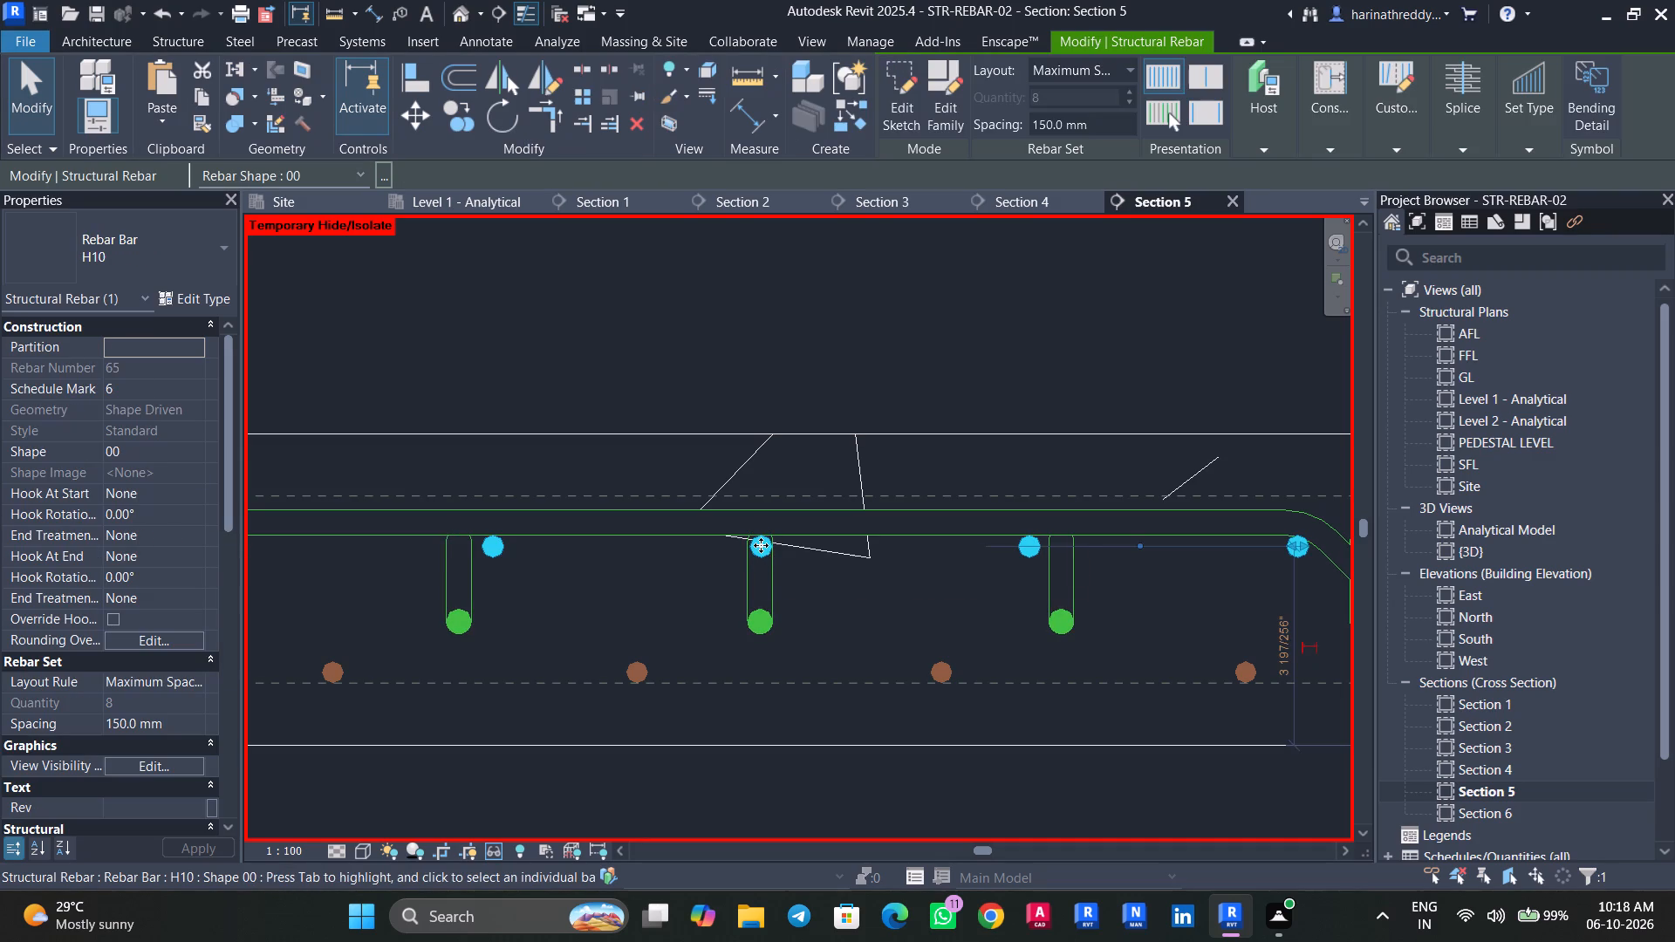
pyautogui.moveTo(761, 545); pyautogui.dragTo(641, 542)
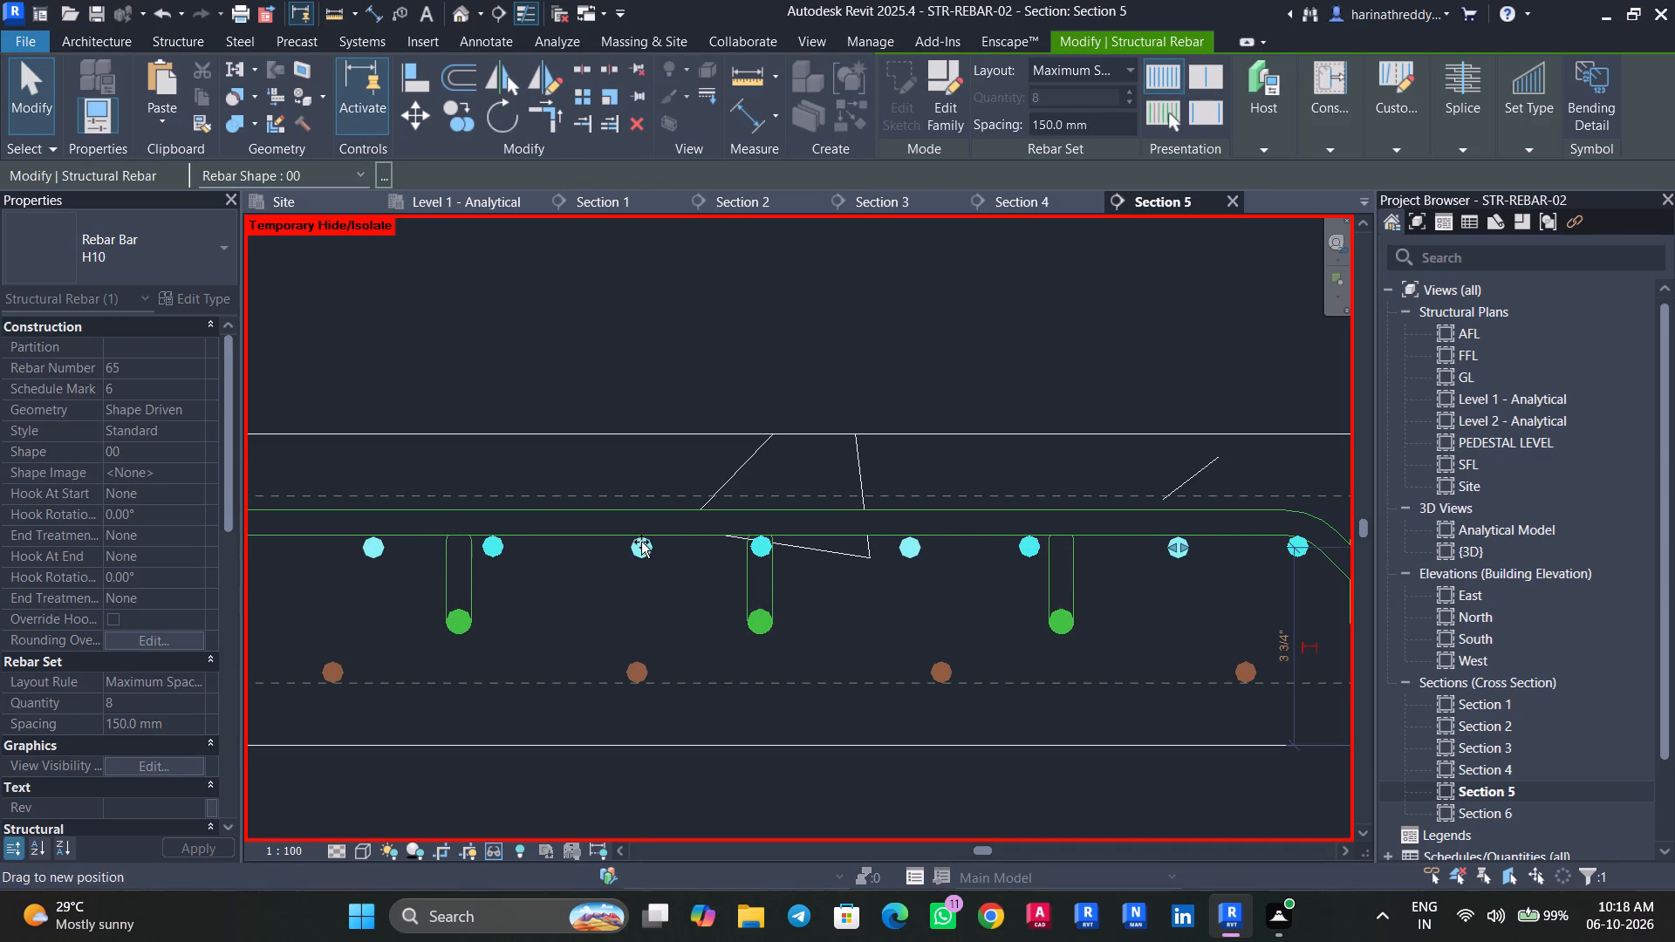
pyautogui.moveTo(641, 542); pyautogui.dragTo(632, 548)
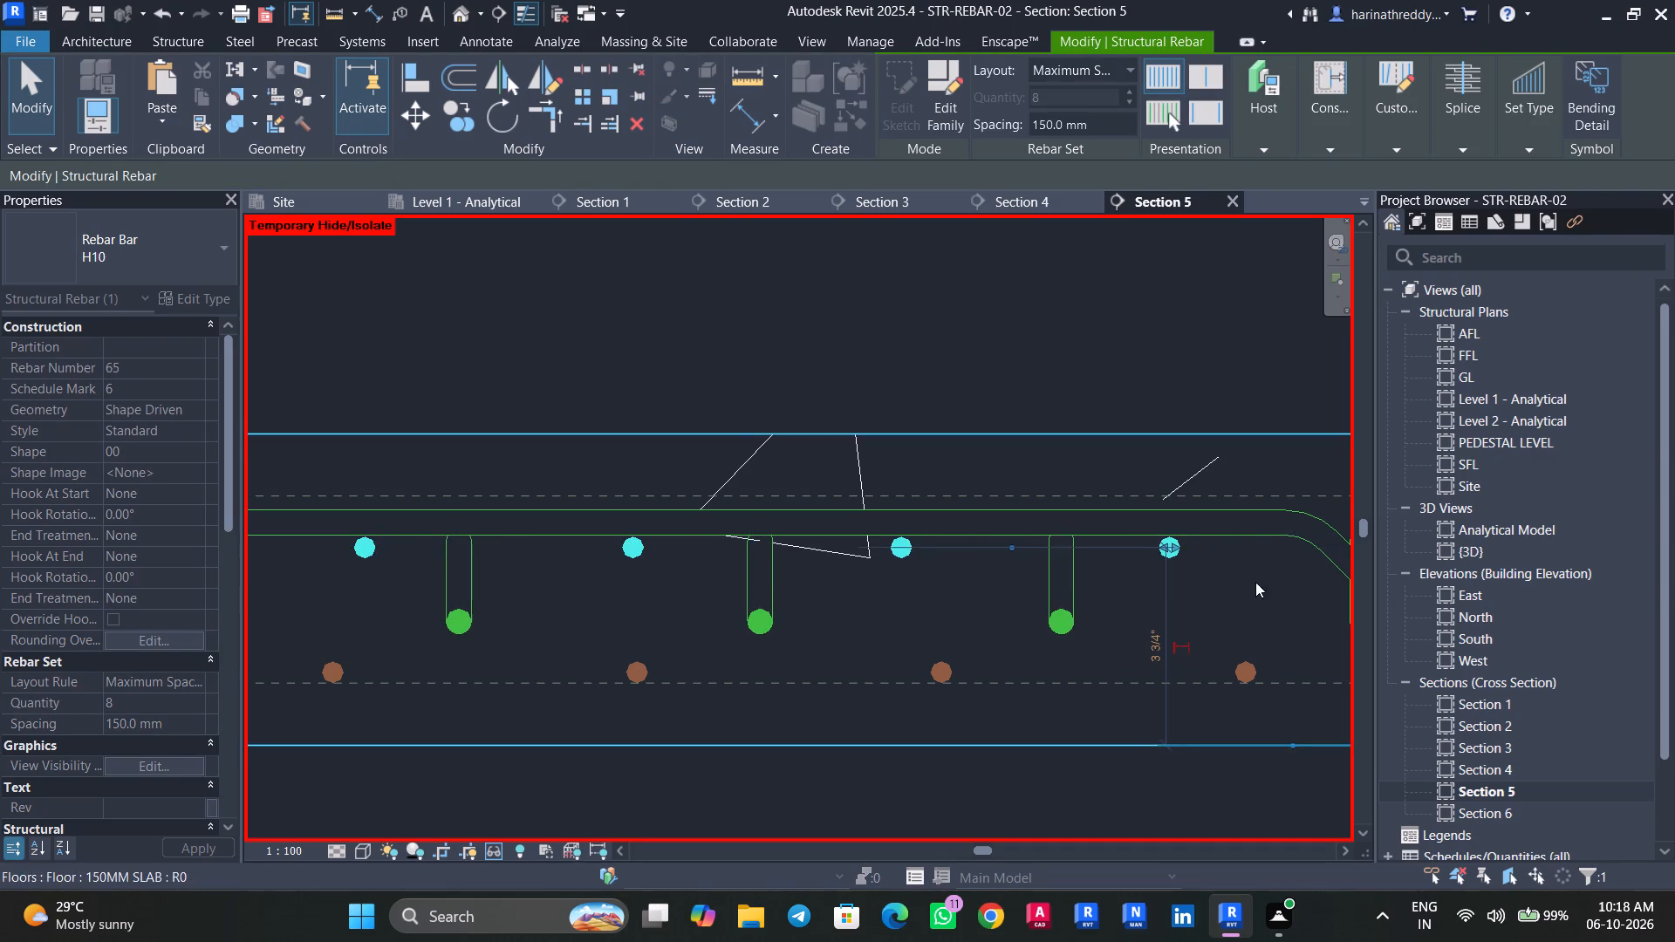
pyautogui.moveTo(1245, 577); pyautogui.dragTo(1005, 582, button='middle')
pyautogui.moveTo(935, 550); pyautogui.dragTo(992, 553)
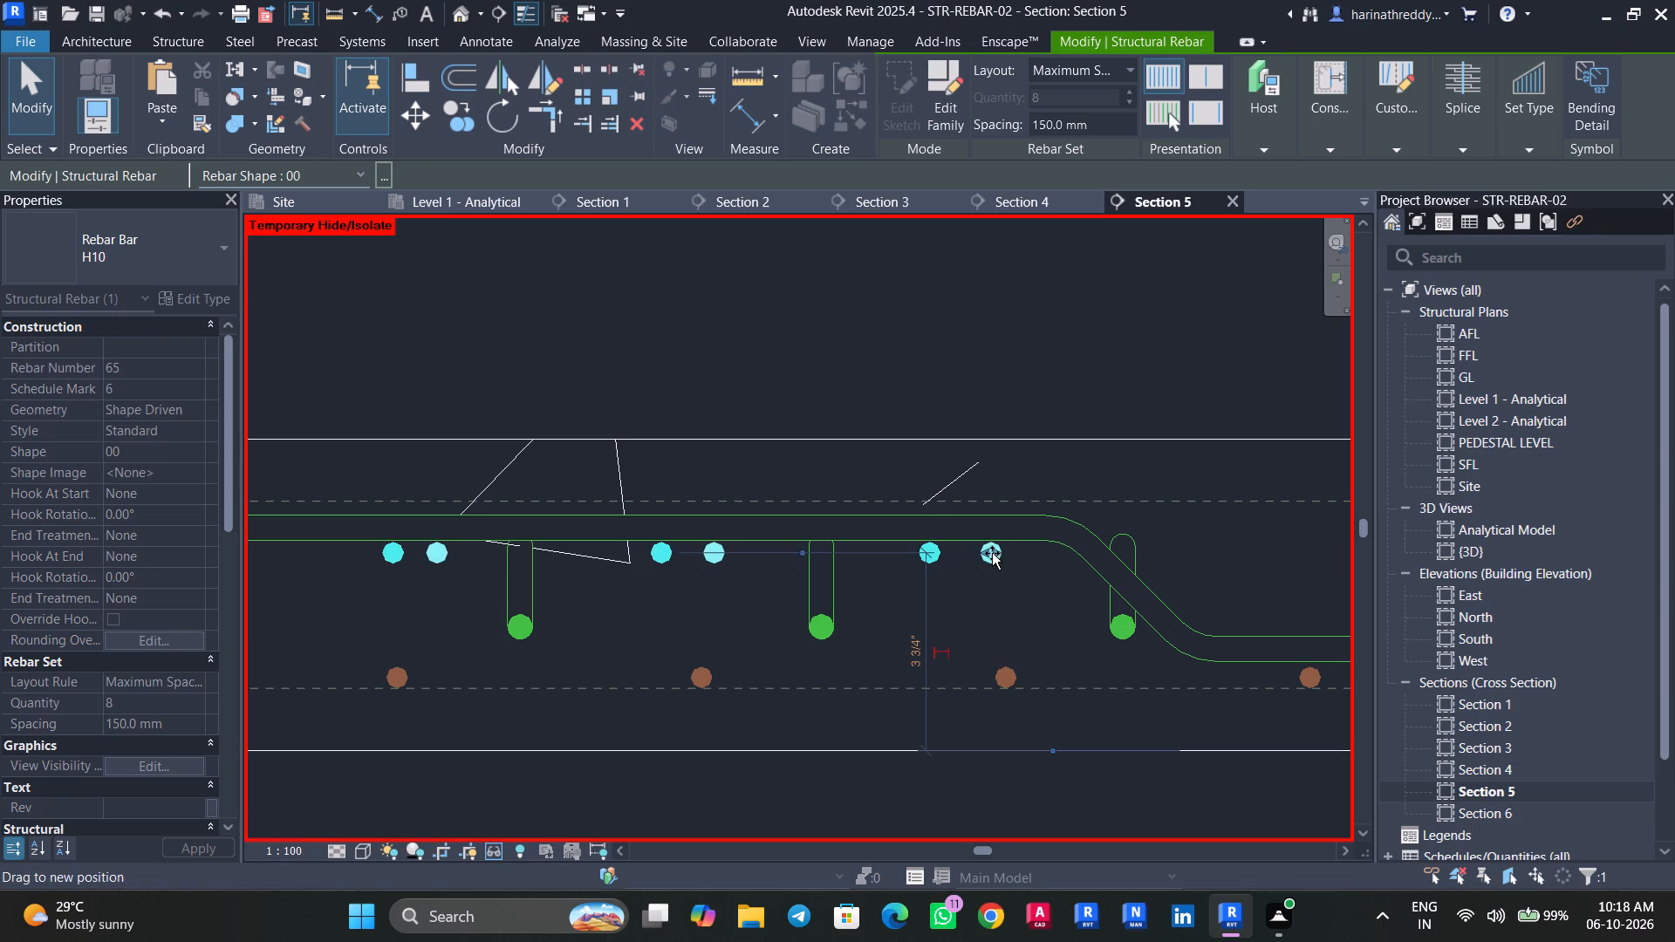
pyautogui.moveTo(992, 553); pyautogui.dragTo(1000, 556)
pyautogui.moveTo(881, 645); pyautogui.dragTo(1038, 644, button='middle')
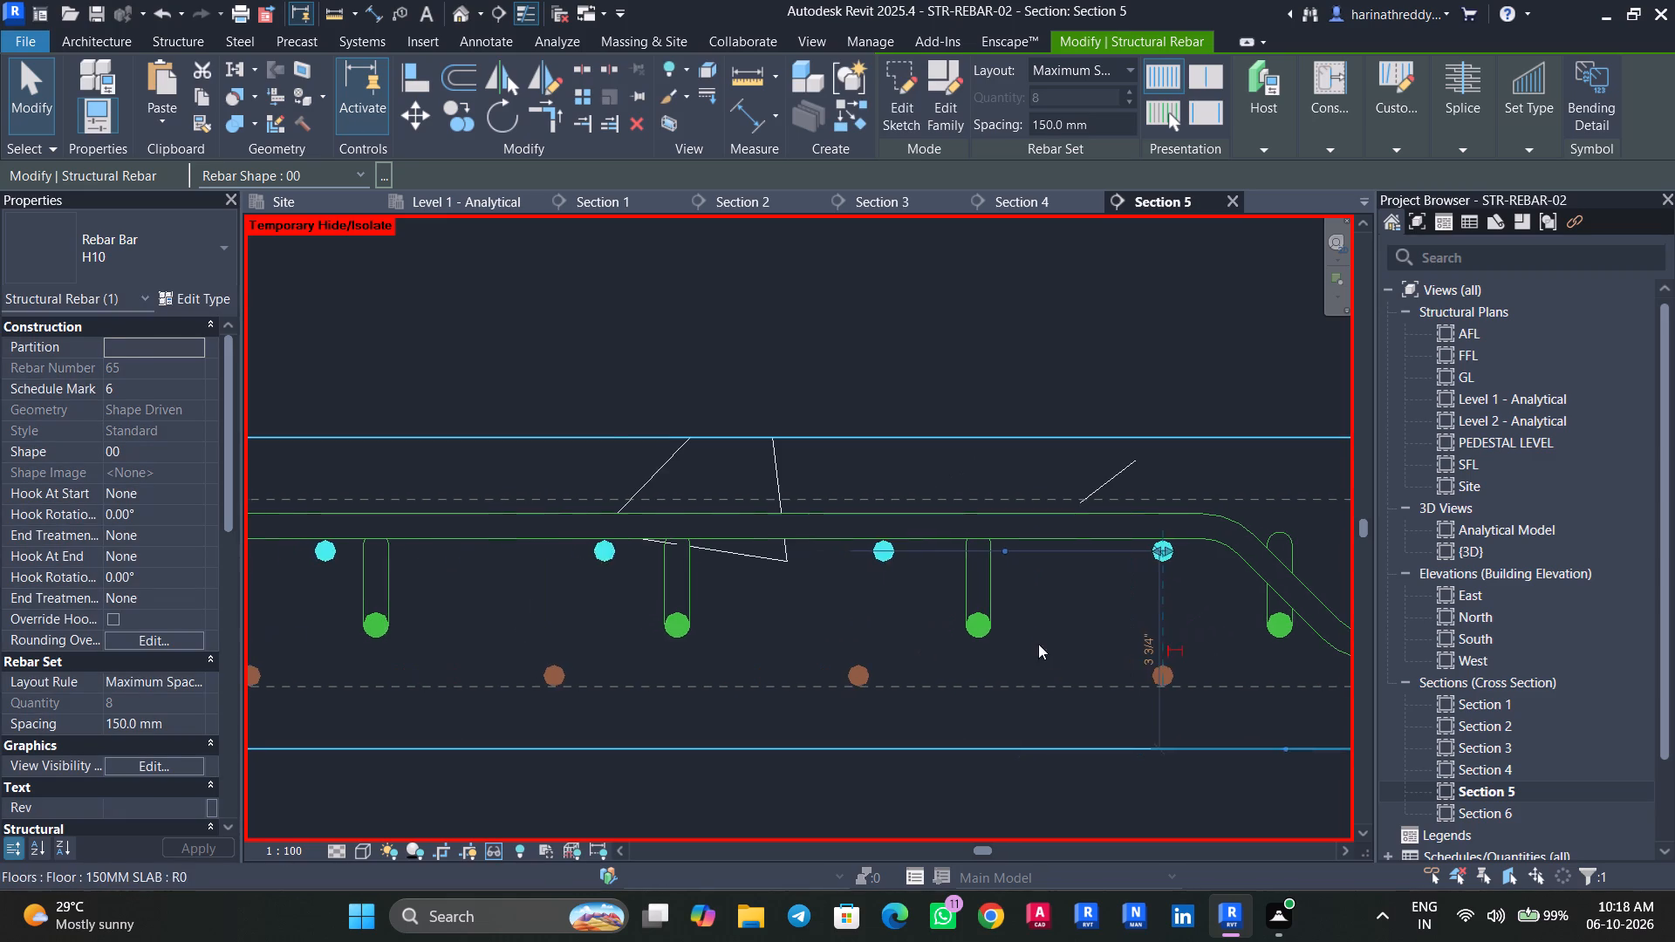
pyautogui.press('Escape')
pyautogui.press('Escape')
# Pull the upper H10 set's outer end back inside the slab, in line with the outermost lower H10 bar.
pyautogui.scroll(-7, 872, 630)
pyautogui.moveTo(871, 629); pyautogui.dragTo(1203, 627, button='middle')
pyautogui.scroll(4, 567, 610)
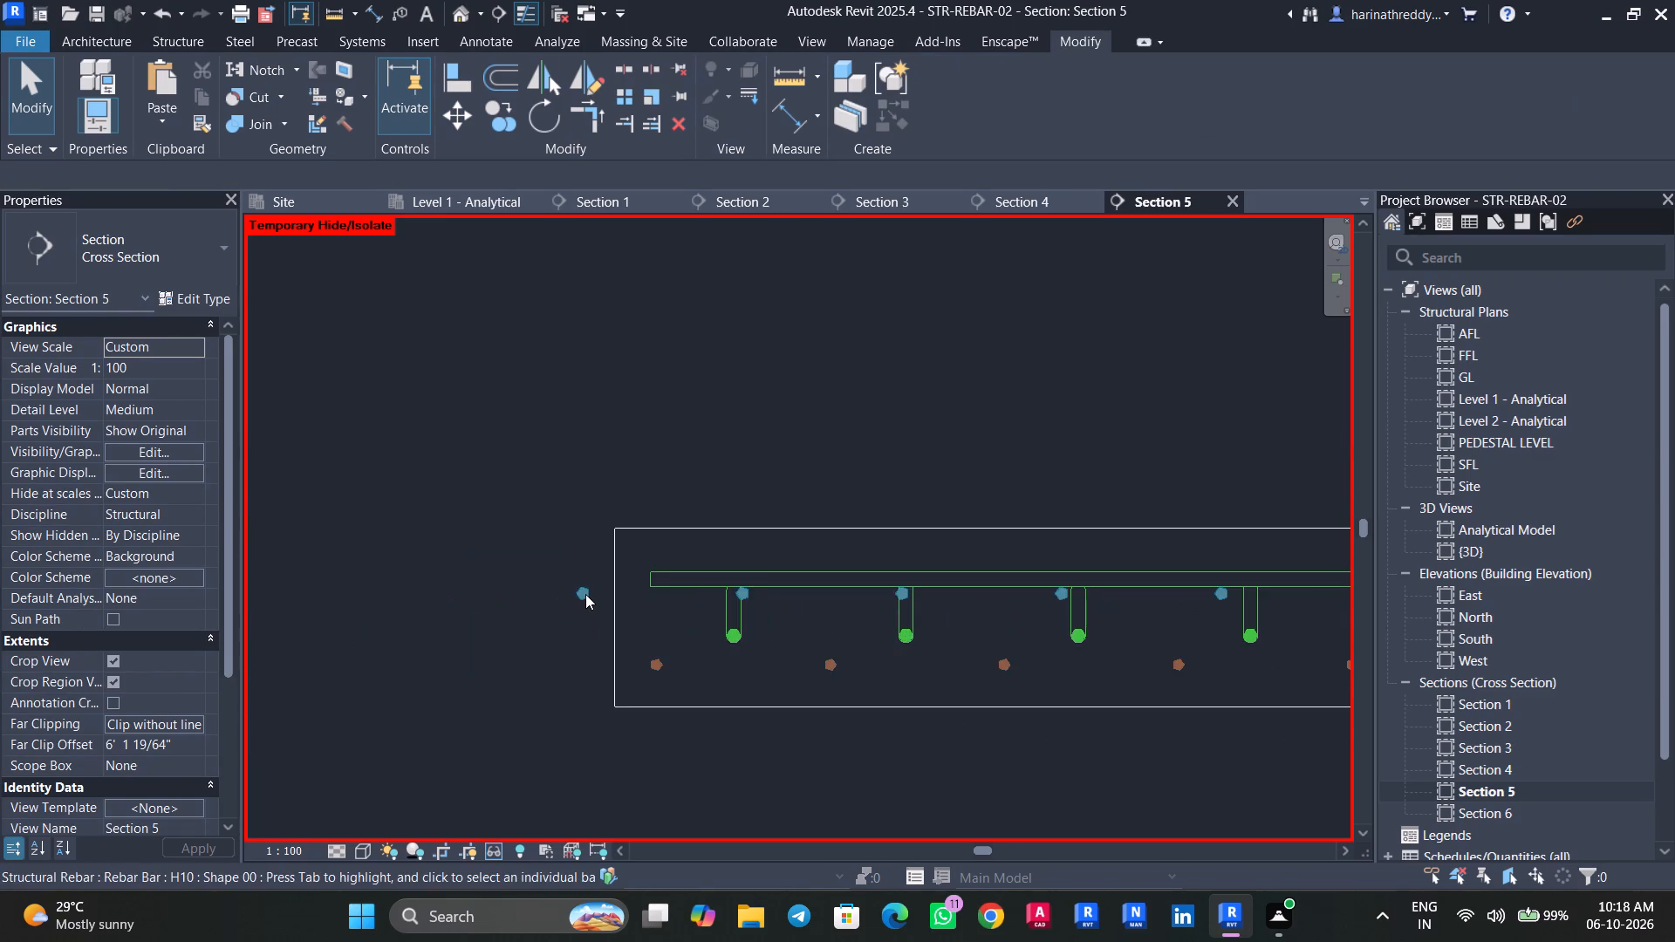
pyautogui.click(585, 594)
pyautogui.scroll(4, 585, 594)
pyautogui.moveTo(589, 586); pyautogui.dragTo(740, 582)
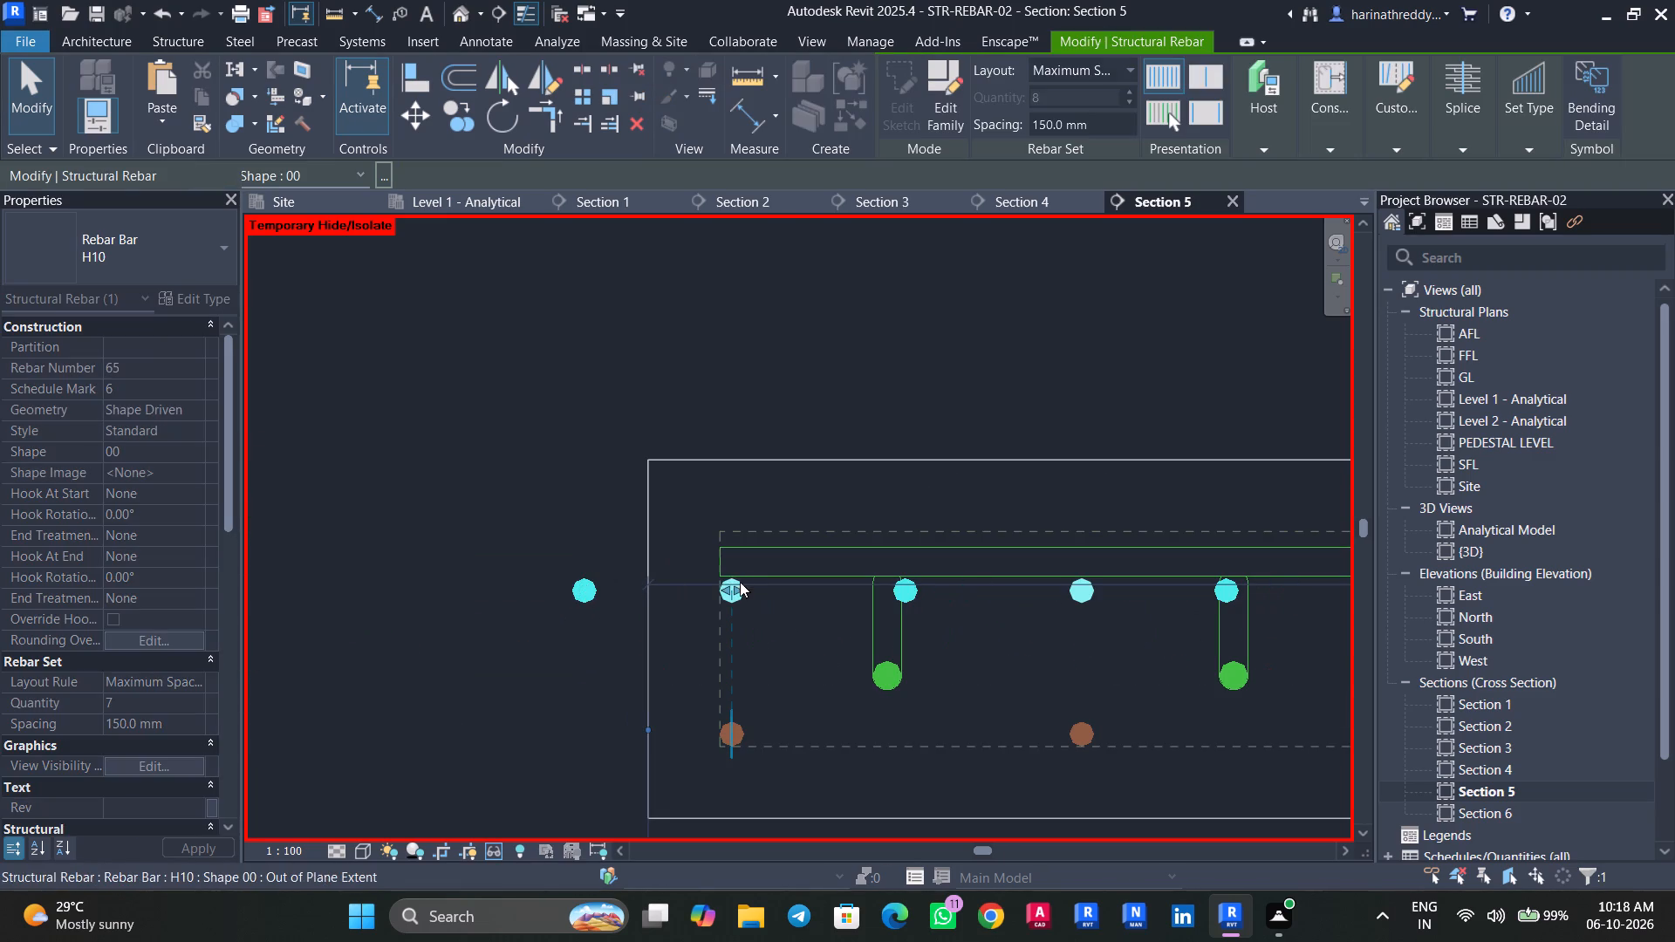
pyautogui.scroll(-3, 824, 642)
pyautogui.moveTo(1043, 652); pyautogui.dragTo(572, 631, button='middle')
pyautogui.moveTo(1057, 656); pyautogui.dragTo(854, 652, button='middle')
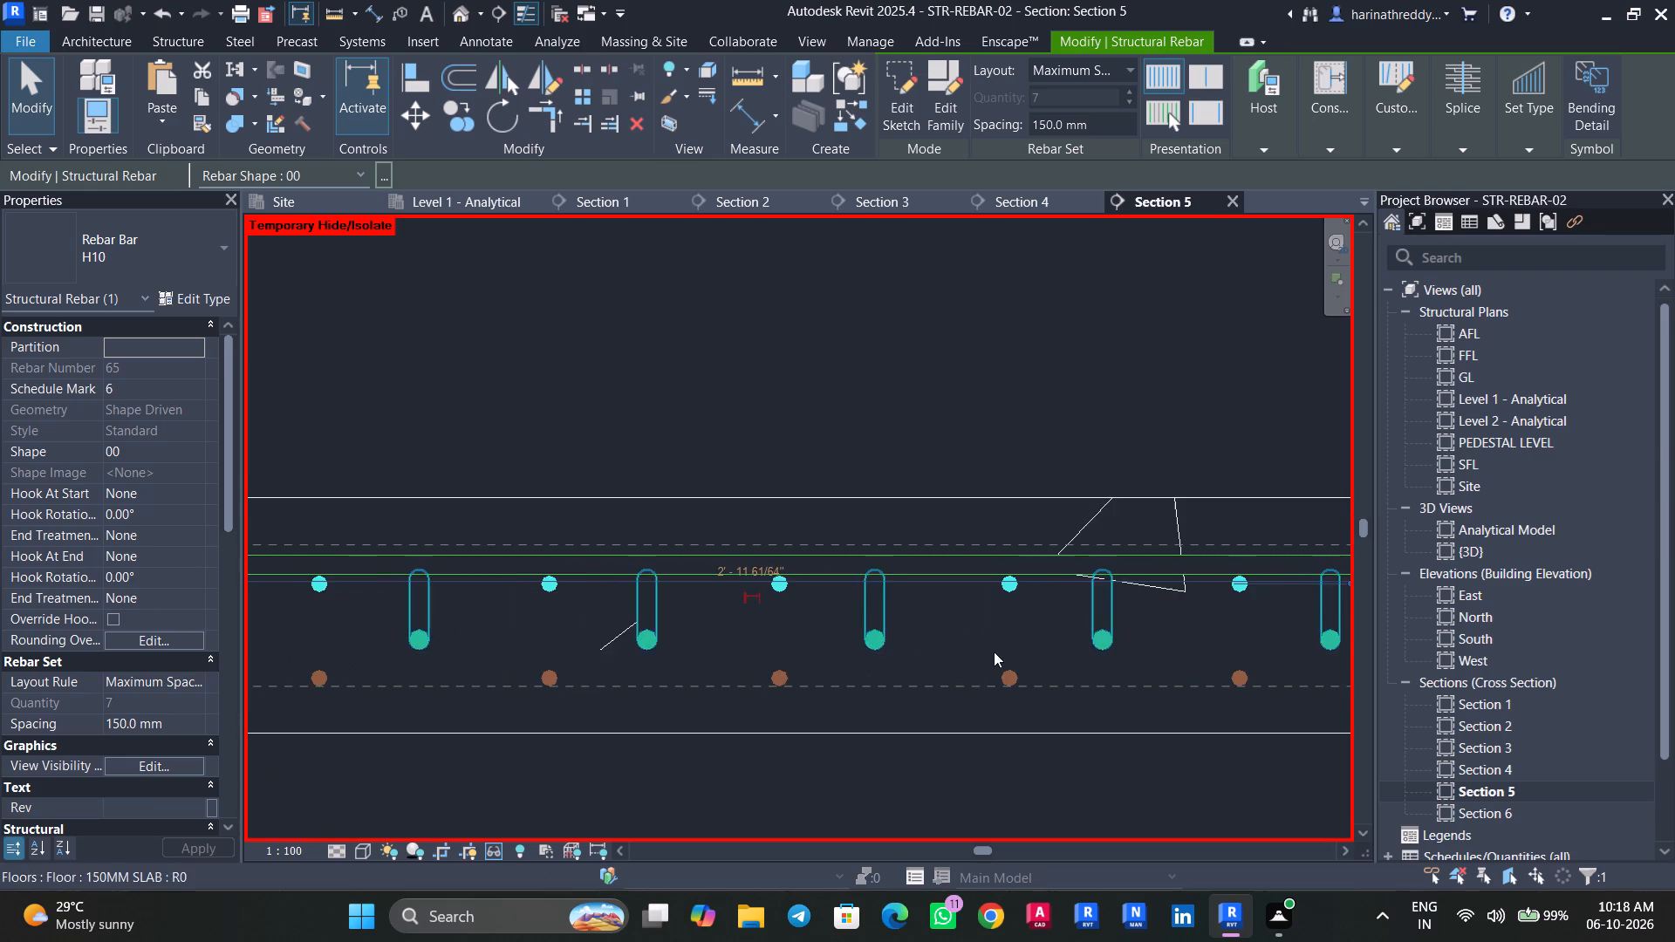
pyautogui.moveTo(1058, 647); pyautogui.dragTo(703, 647, button='middle')
pyautogui.press('Escape')
pyautogui.press('Escape')
# Mirror a copy of the upper H10 set to the slab's other end about a vertical axis drawn through the slab's bottom-edge midpoint.
pyautogui.click(888, 590)
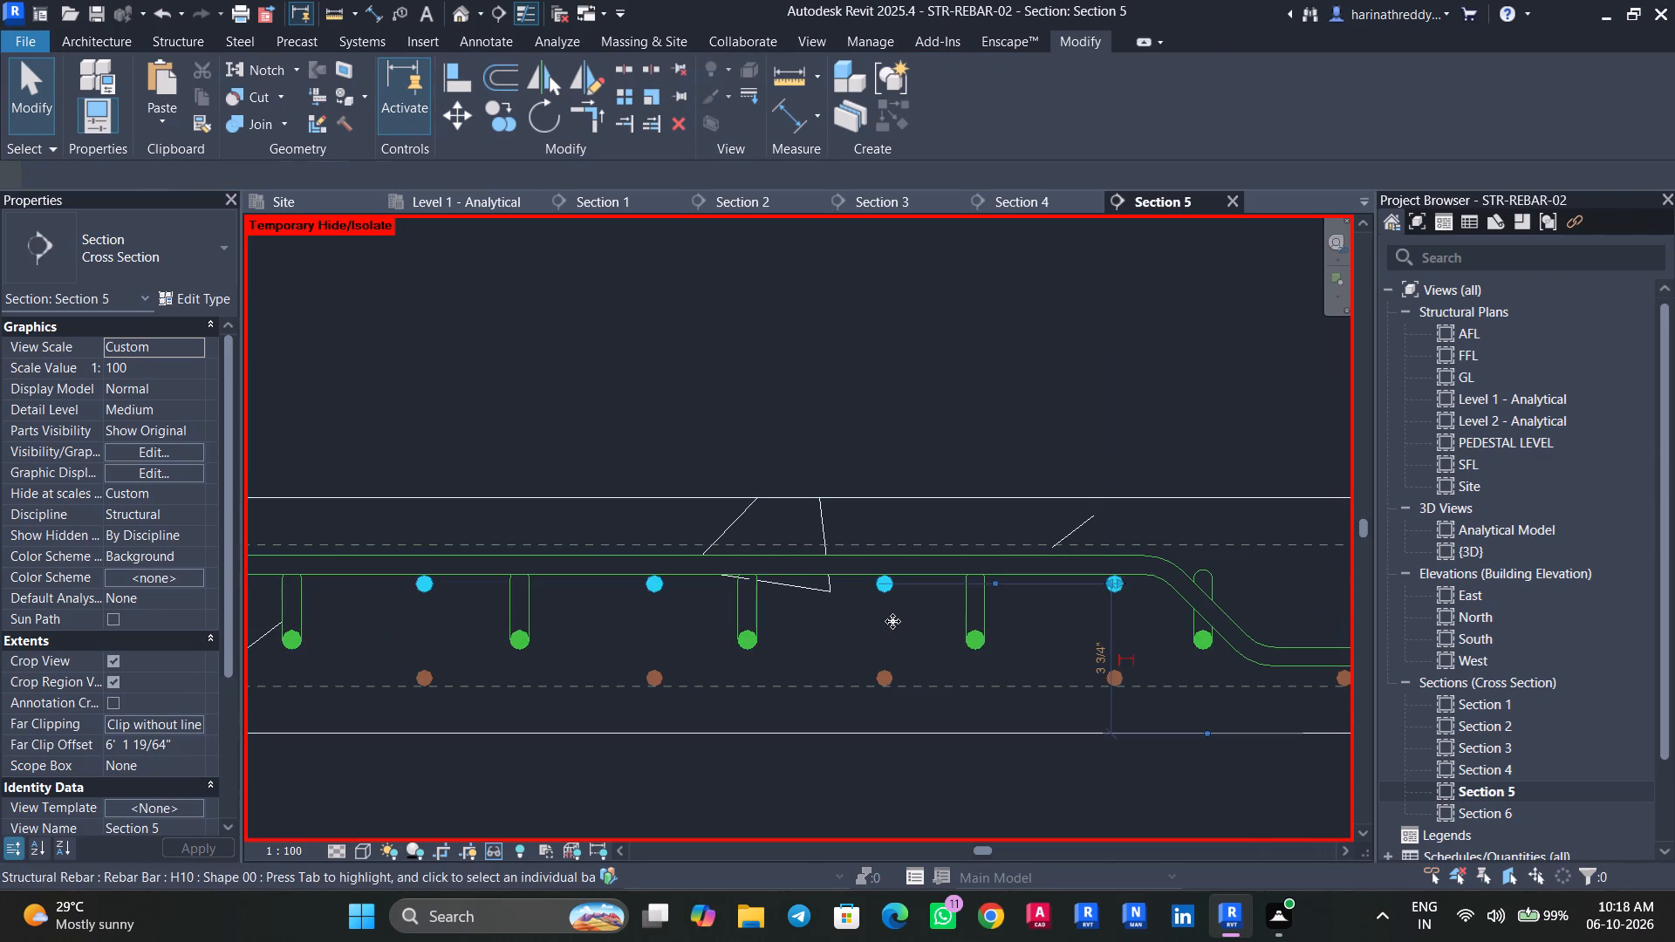
pyautogui.scroll(-11, 889, 622)
pyautogui.click(548, 89)
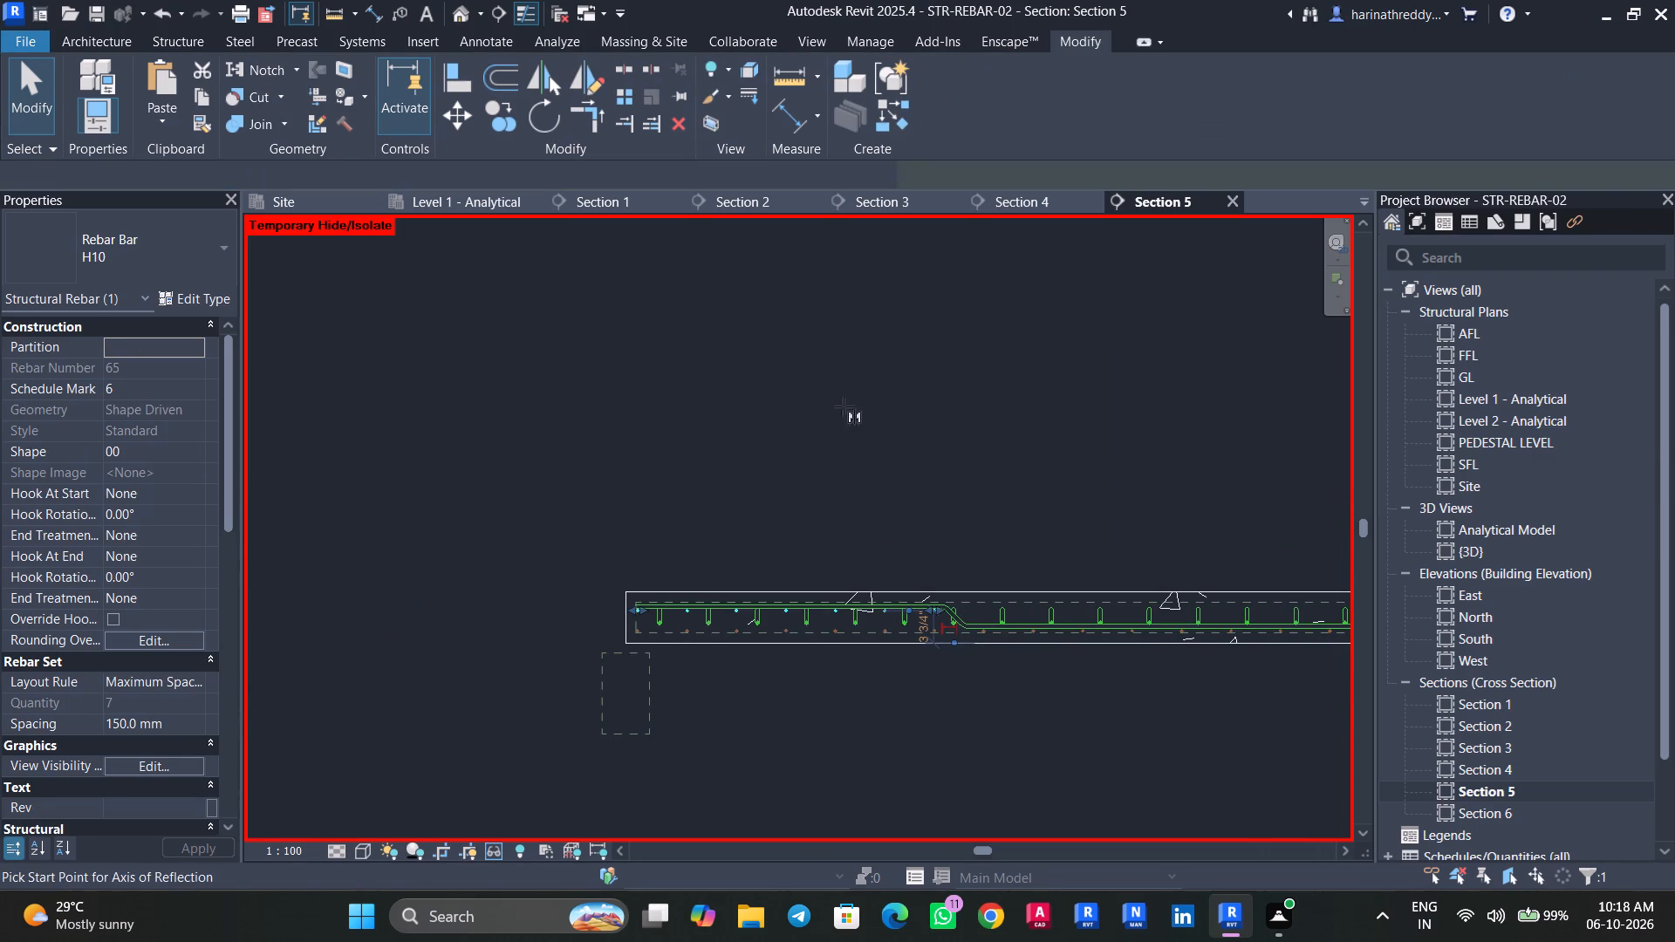
pyautogui.moveTo(1105, 678); pyautogui.dragTo(729, 624, button='middle')
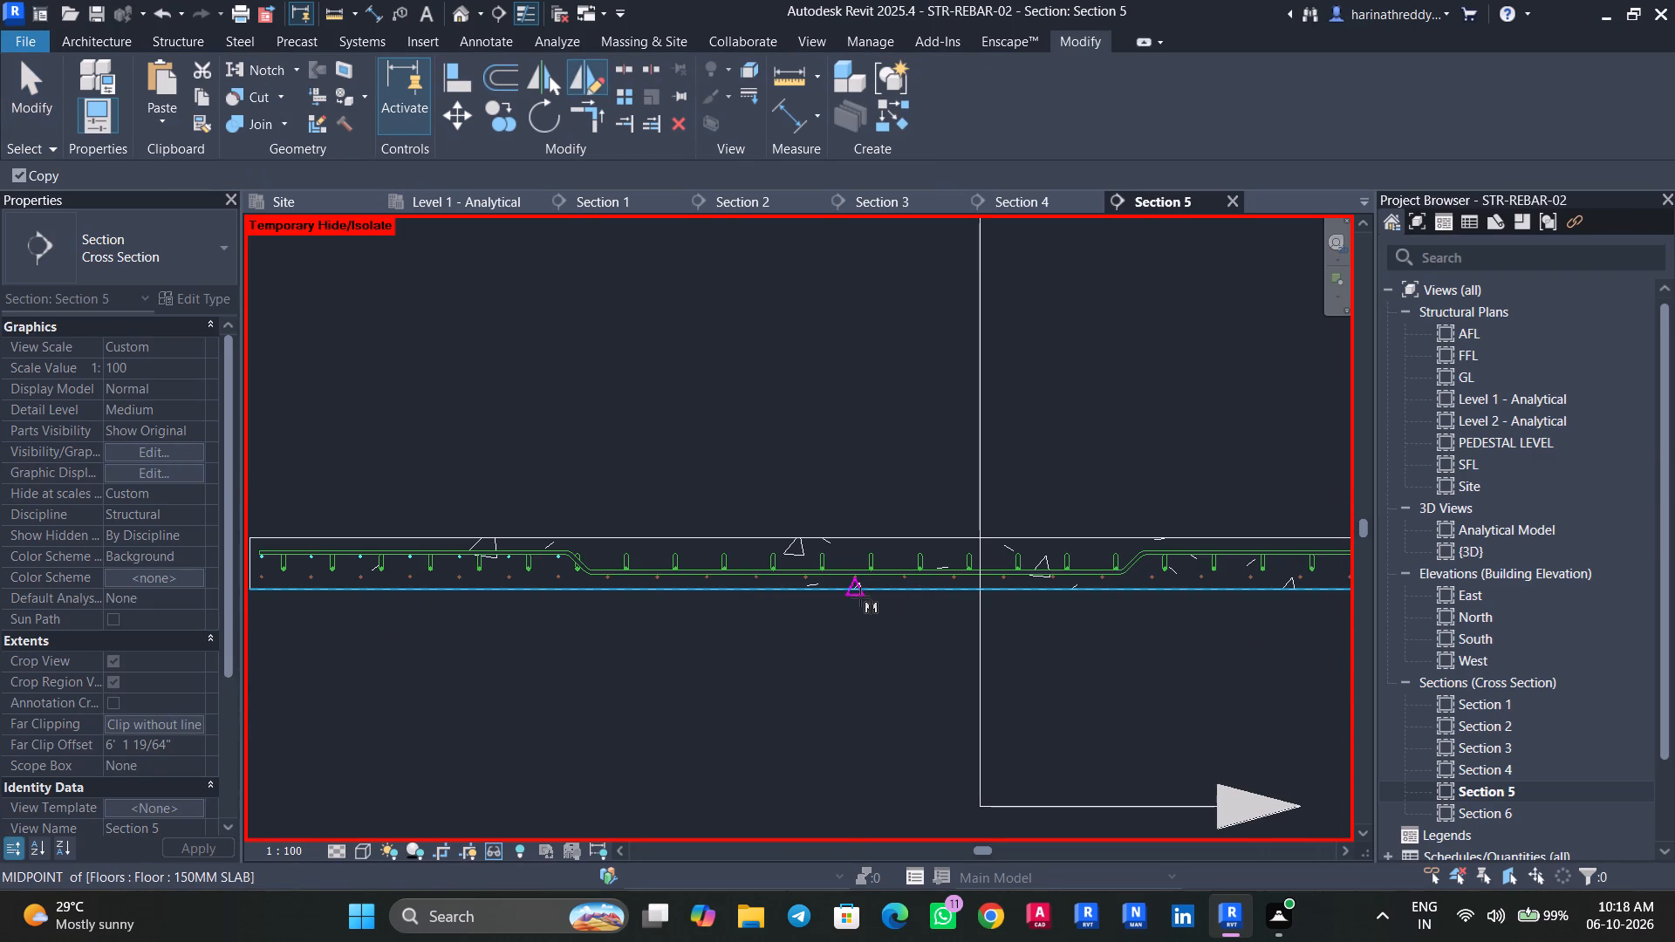
pyautogui.click(858, 597)
pyautogui.scroll(-3, 840, 699)
pyautogui.click(848, 719)
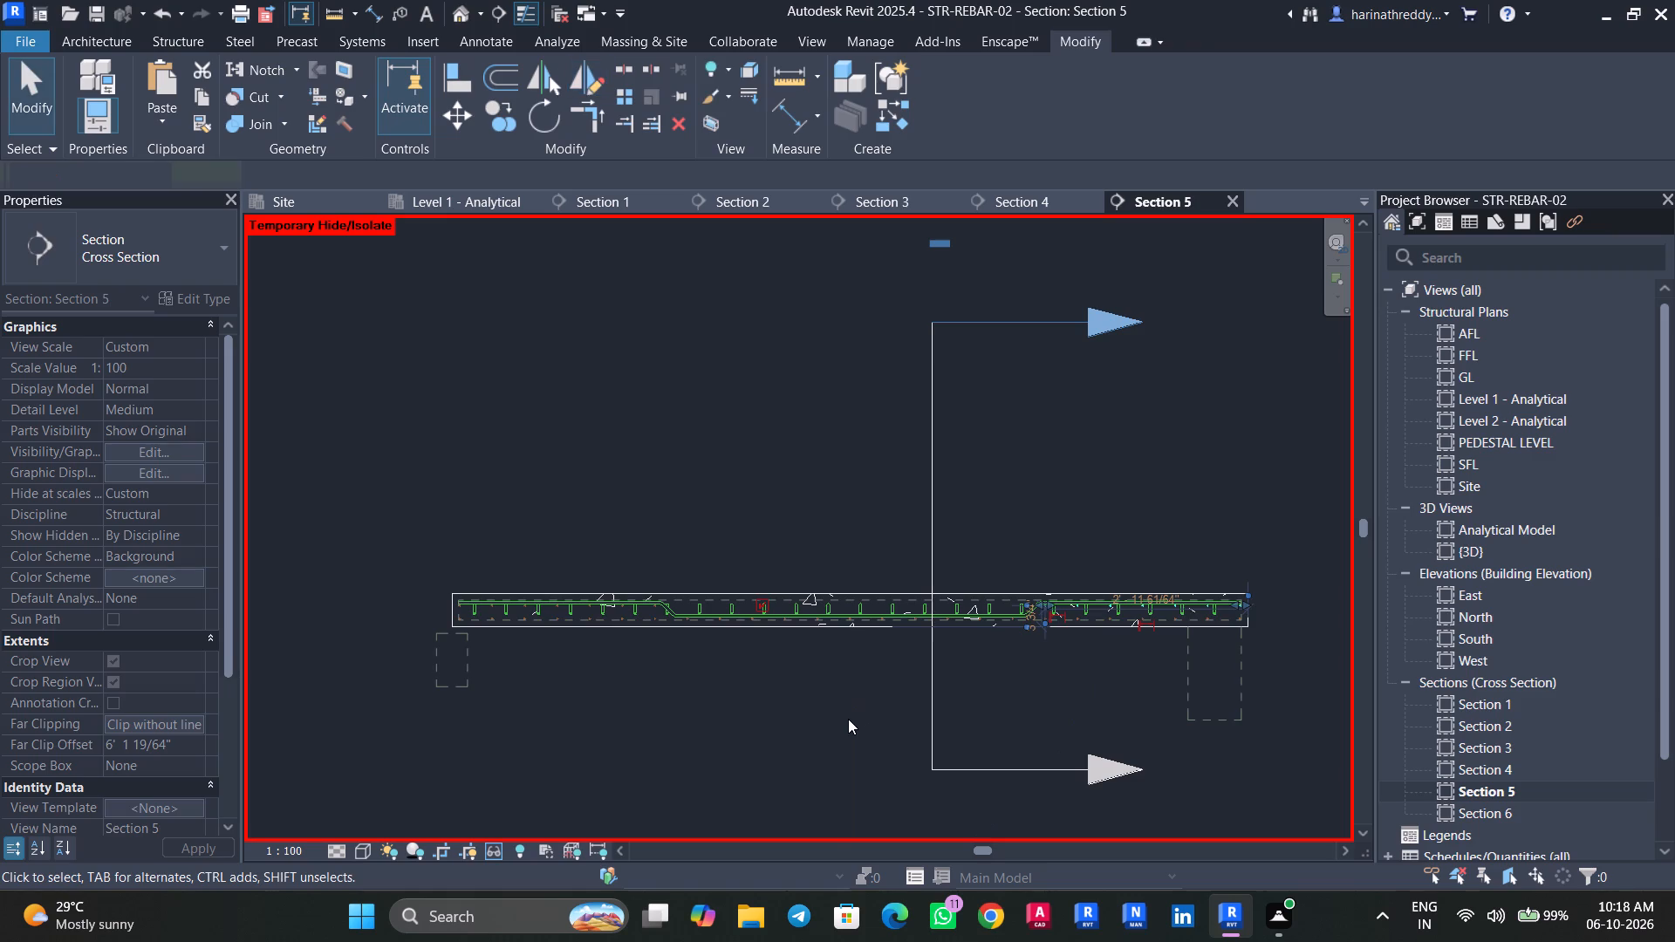
pyautogui.press('Escape')
pyautogui.press('Escape')
pyautogui.scroll(18, 1016, 613)
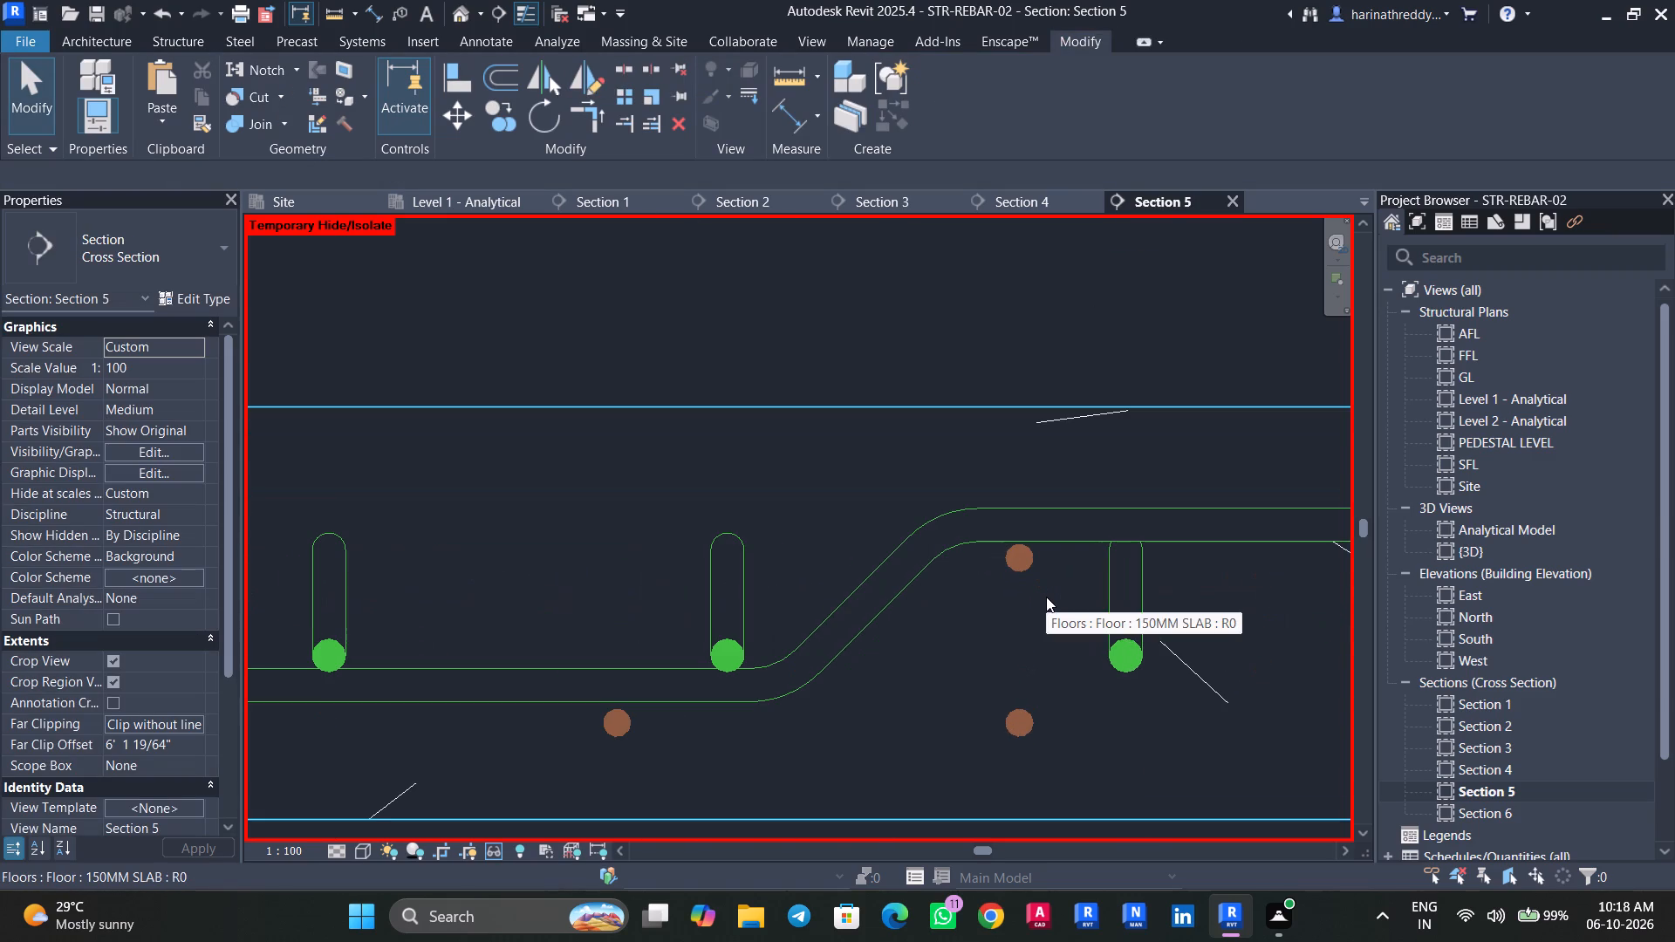
# Save the model.
pyautogui.hotkey('ctrl', 's')
pyautogui.press('q')
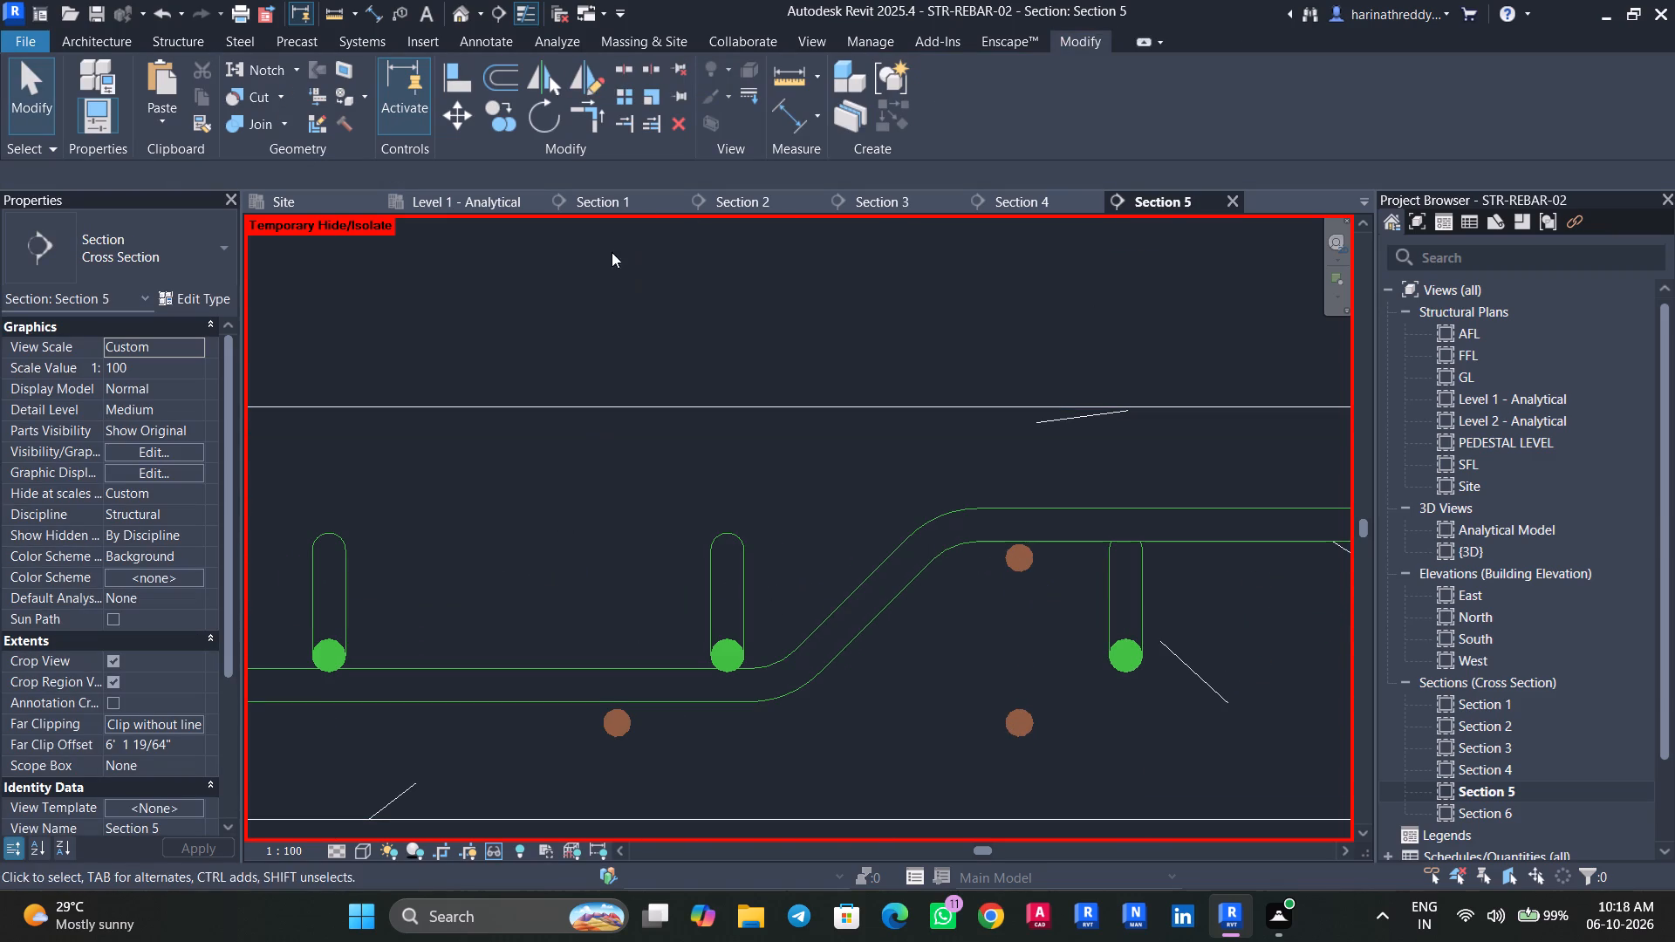
# Examine the FFL slab's placed reinforcement from several angles in the 3D view.
pyautogui.click(458, 18)
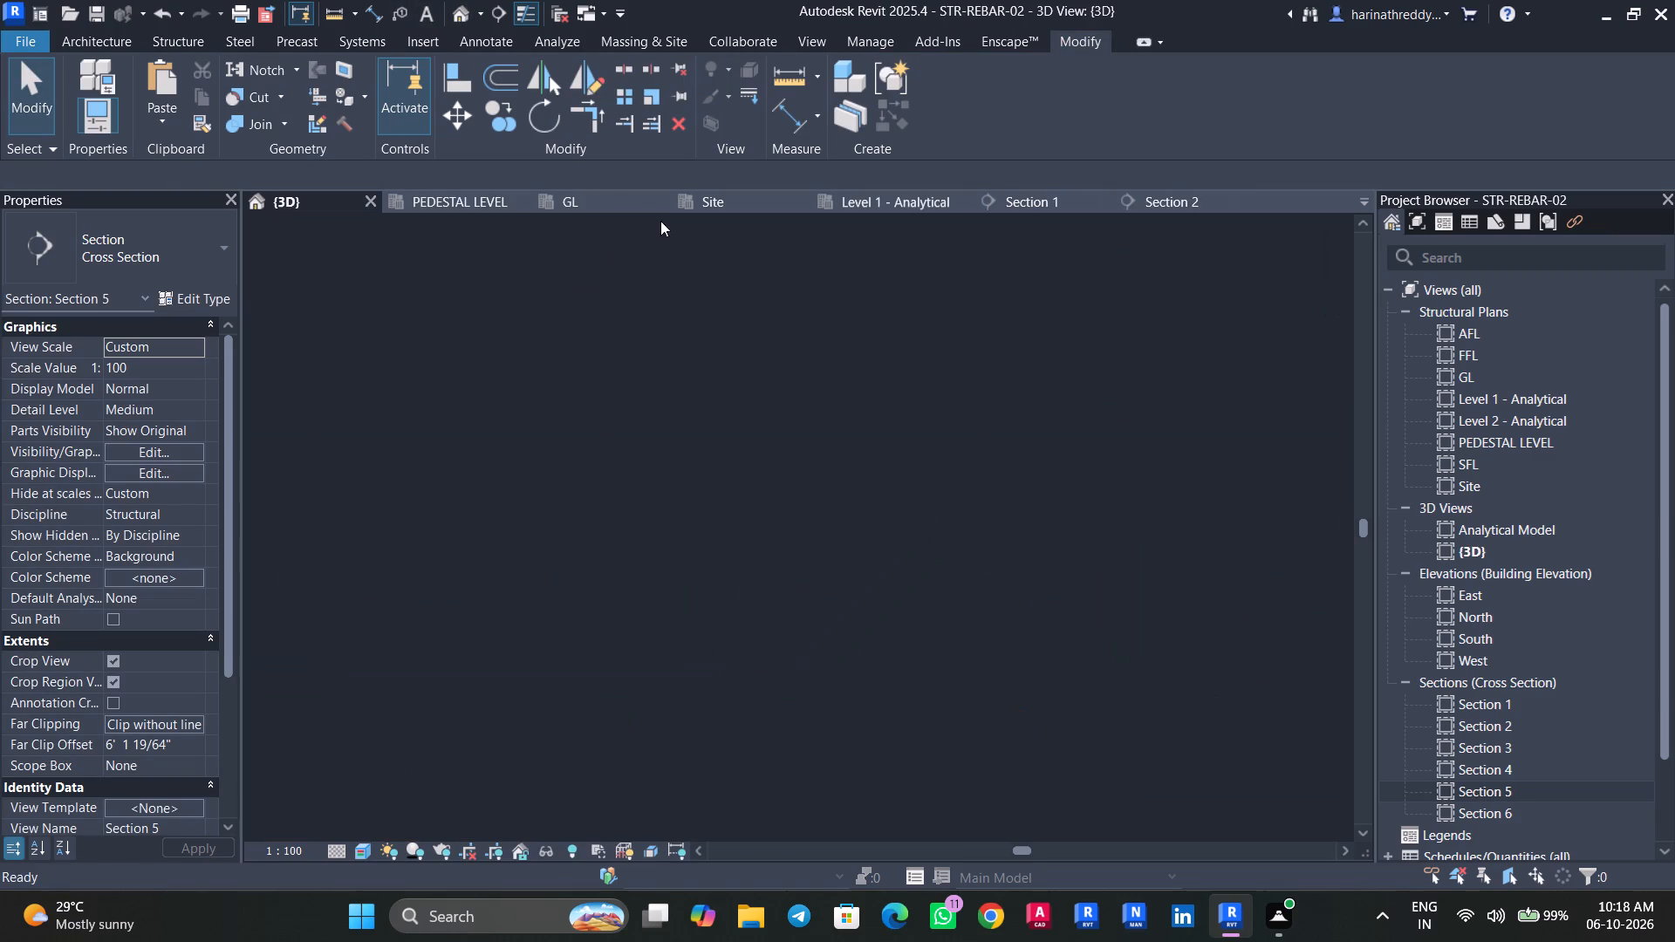
pyautogui.keyDown('shift'); pyautogui.moveTo(871, 622); pyautogui.dragTo(924, 786, button='middle'); pyautogui.keyUp('shift')
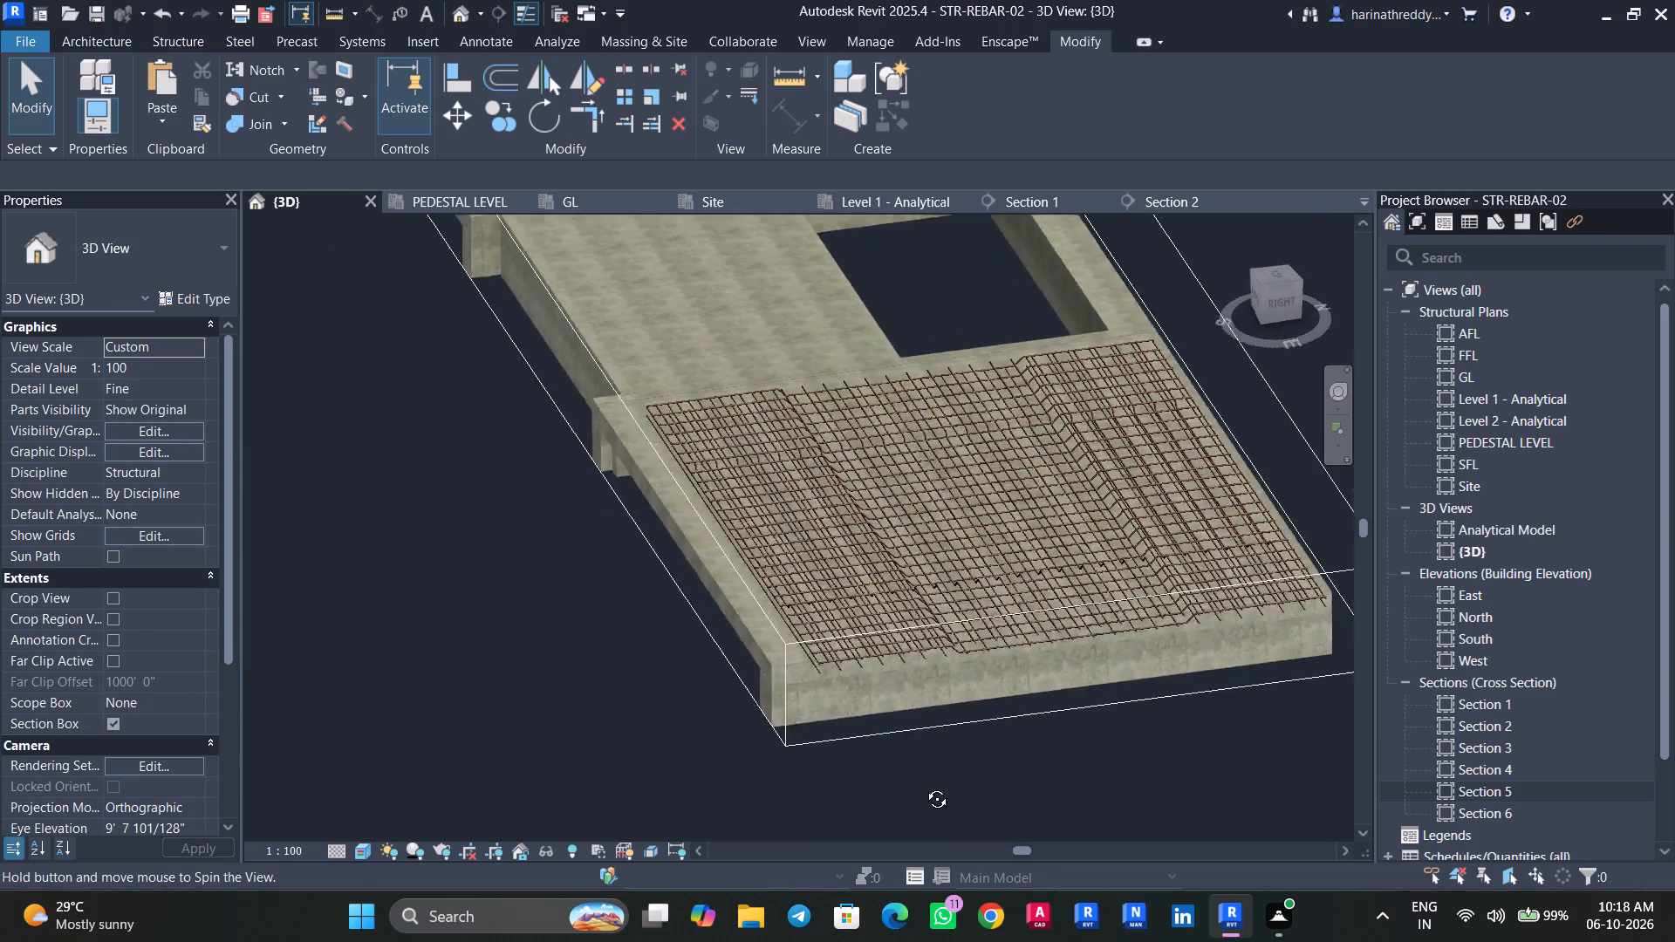
pyautogui.keyDown('shift'); pyautogui.moveTo(924, 786); pyautogui.dragTo(746, 761, button='middle'); pyautogui.keyUp('shift')
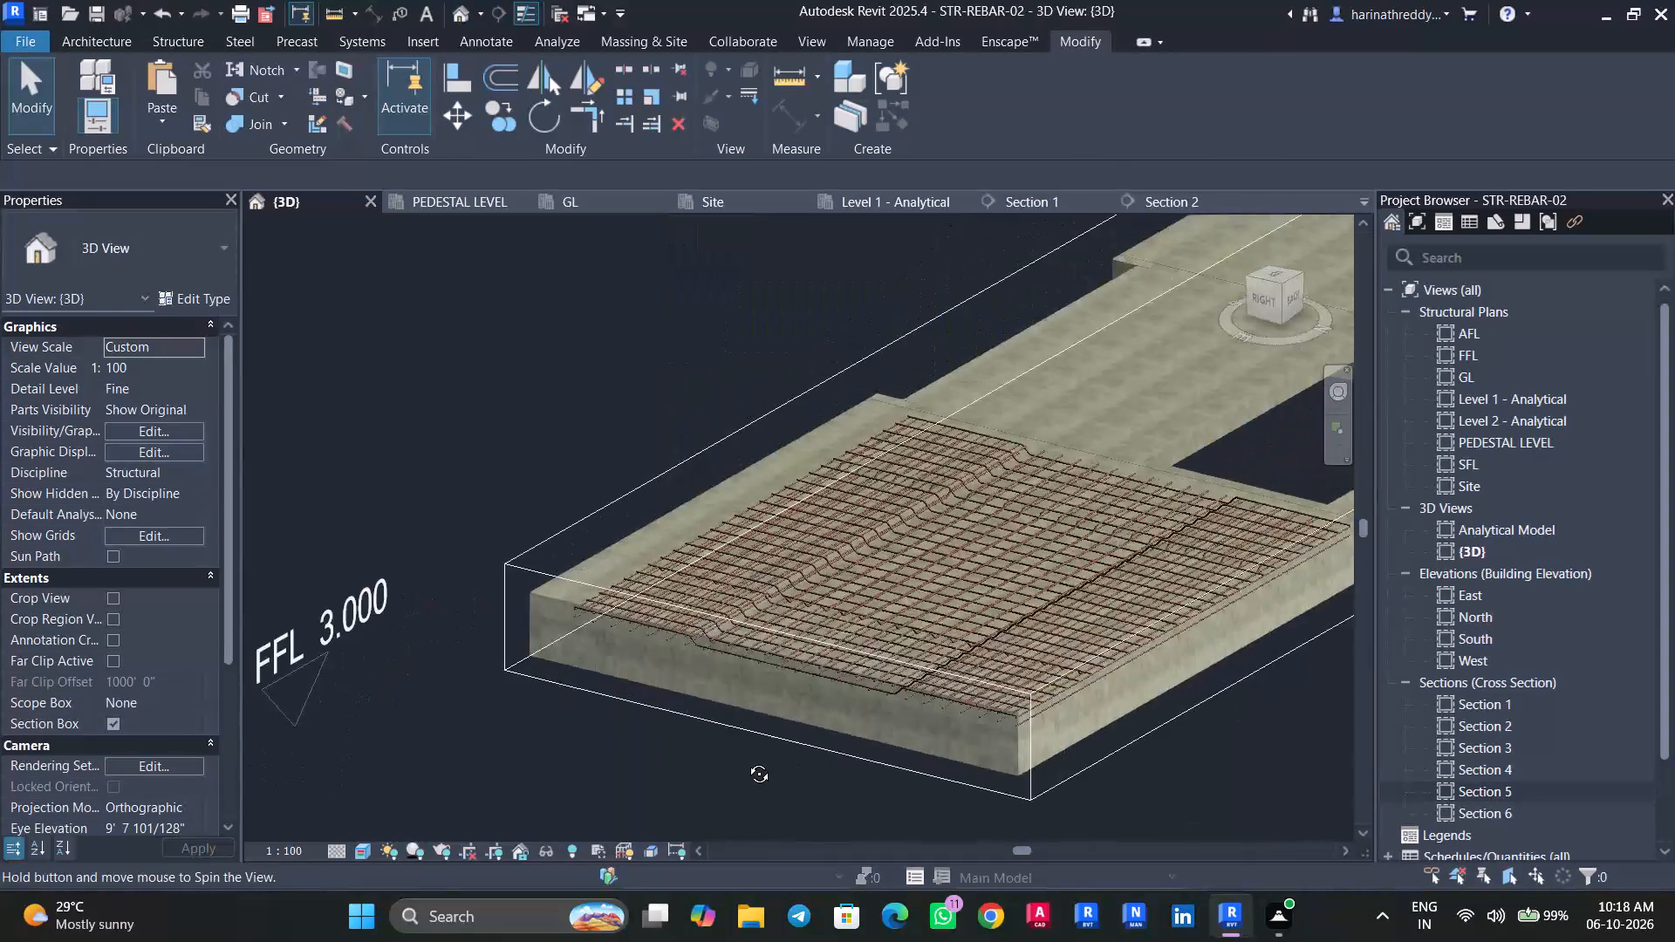
pyautogui.keyDown('shift'); pyautogui.moveTo(746, 761); pyautogui.dragTo(744, 761, button='middle'); pyautogui.keyUp('shift')
pyautogui.press('Escape')
pyautogui.press('Escape')
# Open the Section 6 view at the slab end where the cranked H12 bars bend.
pyautogui.doubleClick(1493, 806)
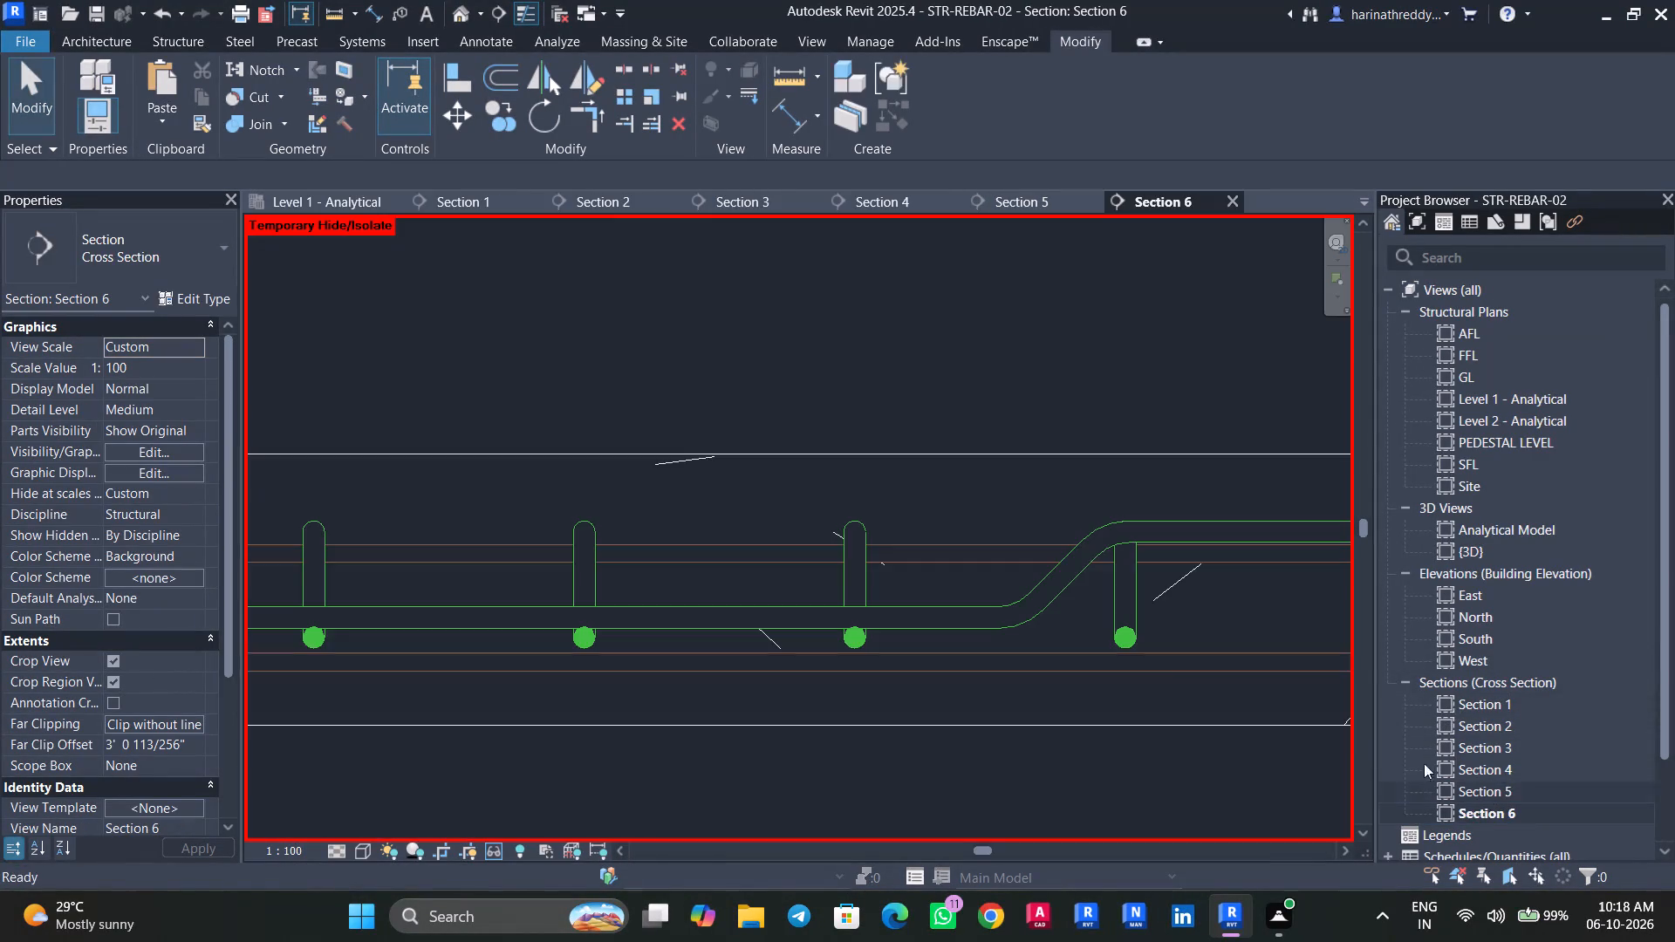
pyautogui.scroll(-12, 601, 570)
pyautogui.moveTo(530, 631); pyautogui.dragTo(911, 655, button='middle')
pyautogui.scroll(1, 332, 616)
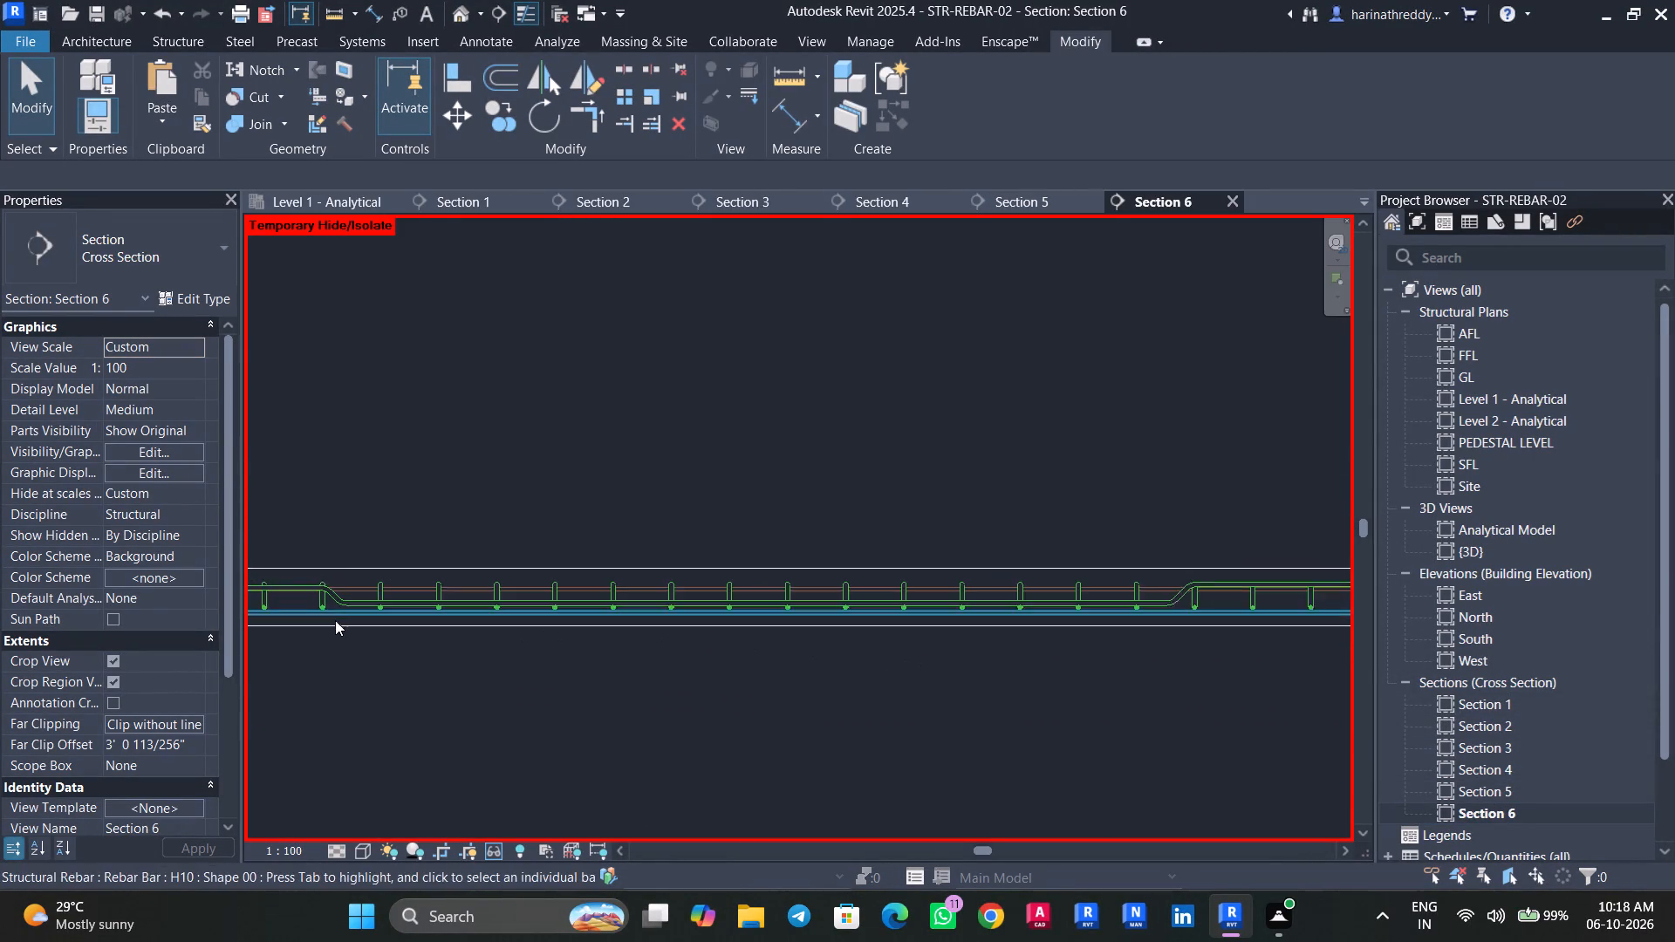
pyautogui.scroll(1, 335, 620)
pyautogui.moveTo(448, 641); pyautogui.dragTo(858, 643, button='middle')
pyautogui.scroll(3, 489, 584)
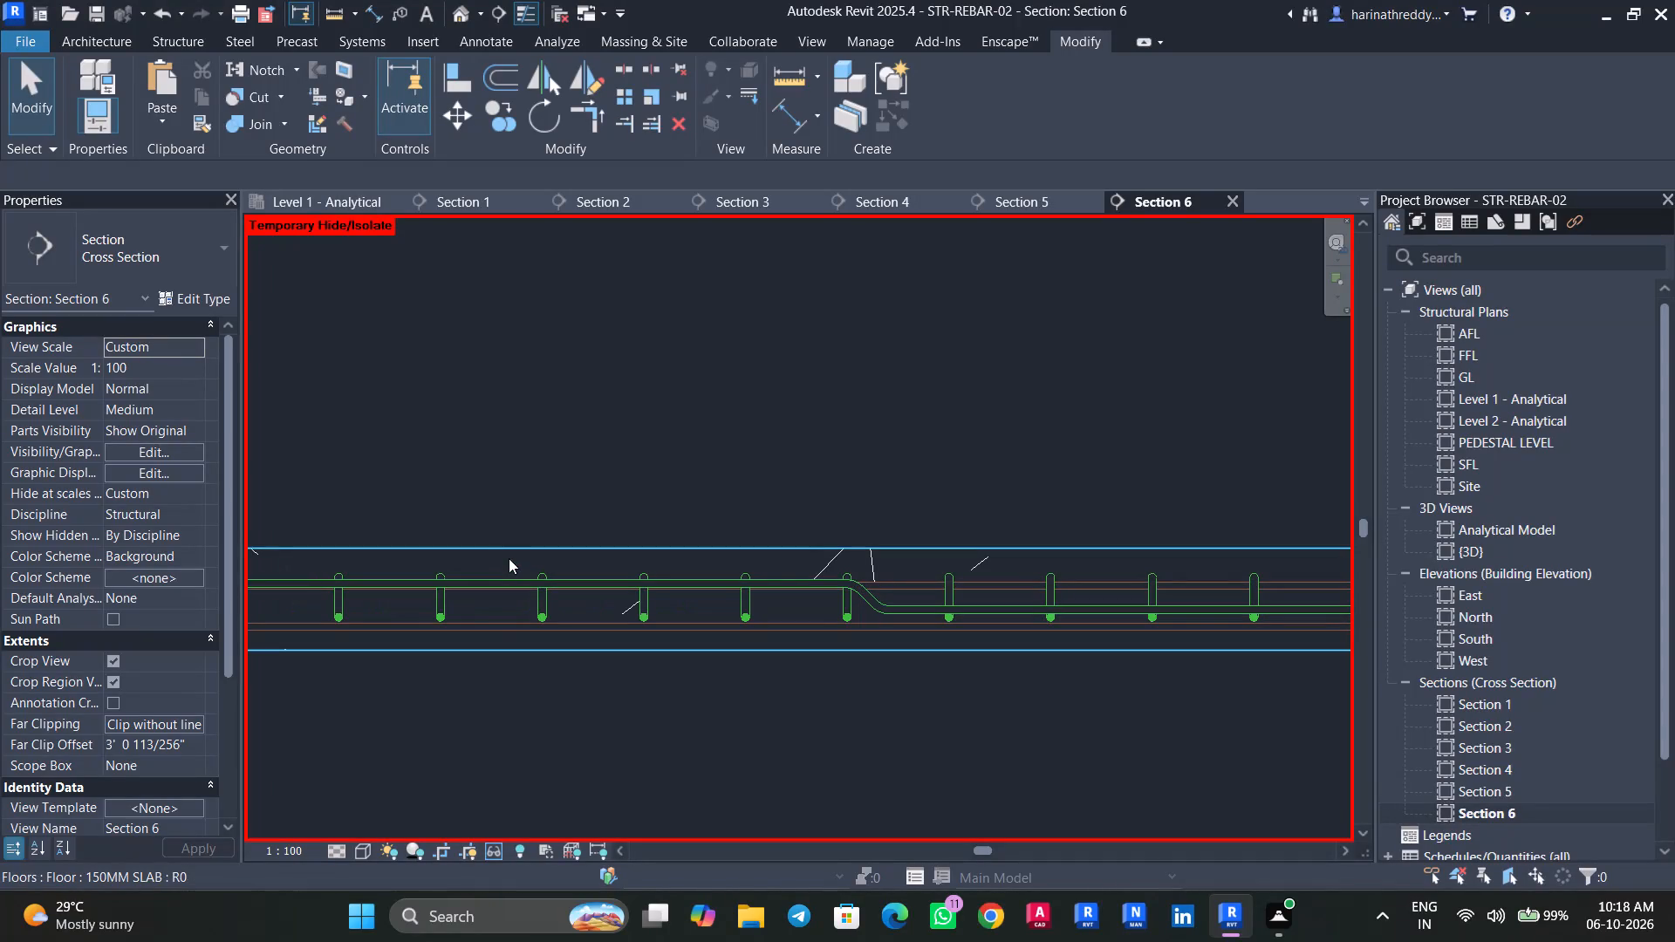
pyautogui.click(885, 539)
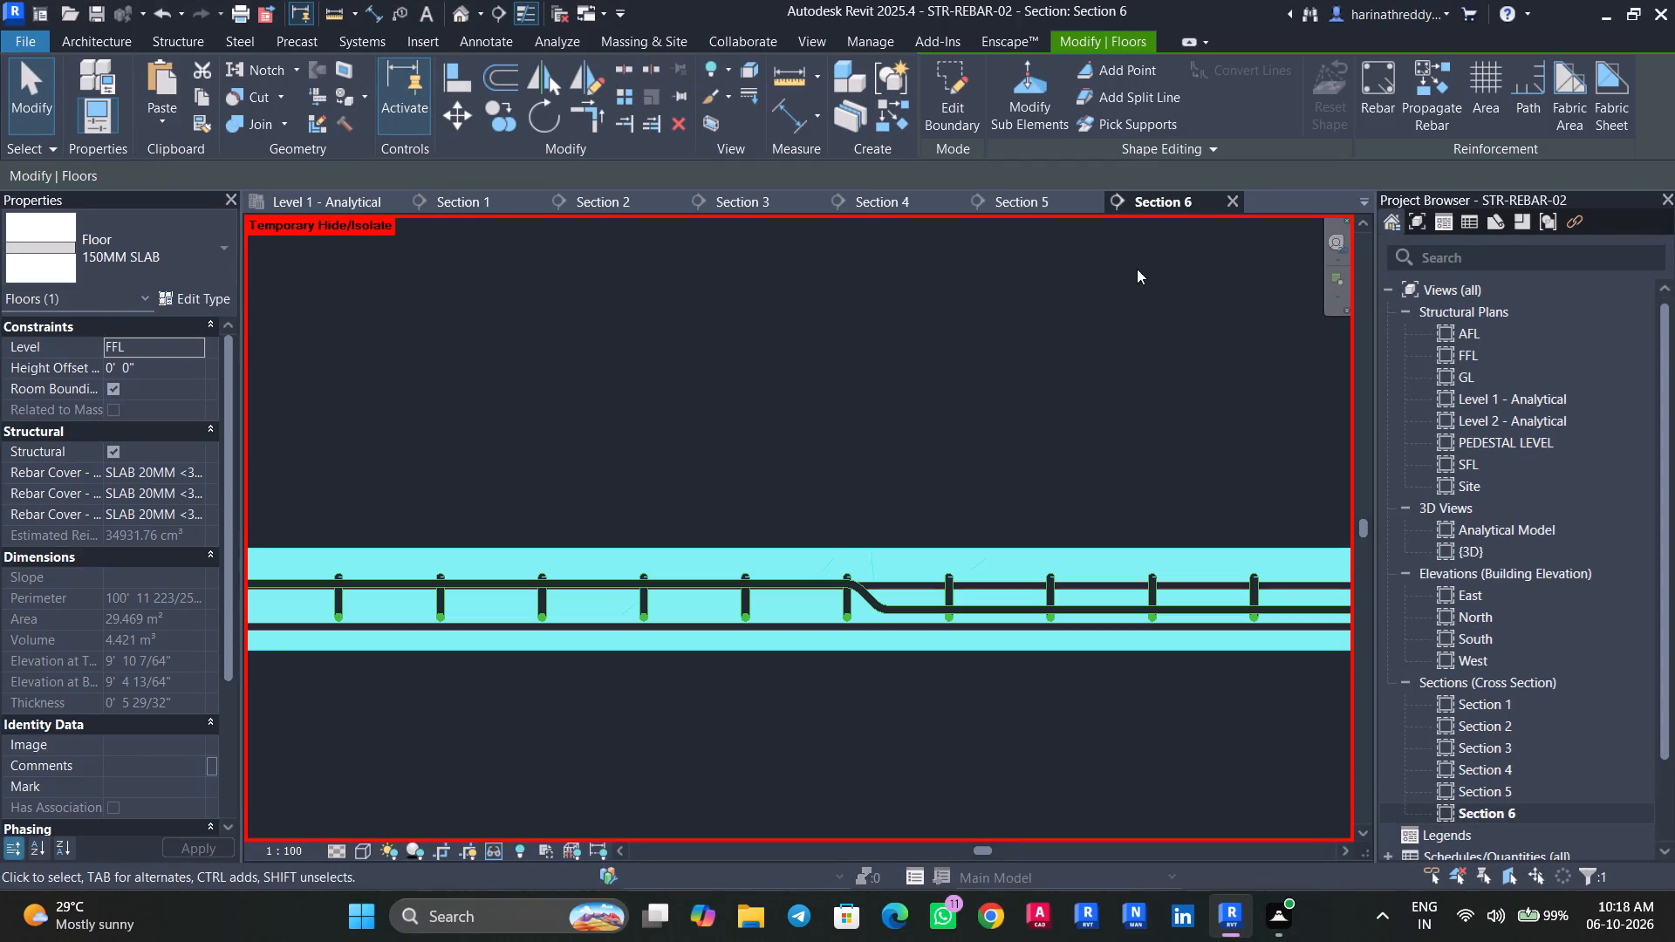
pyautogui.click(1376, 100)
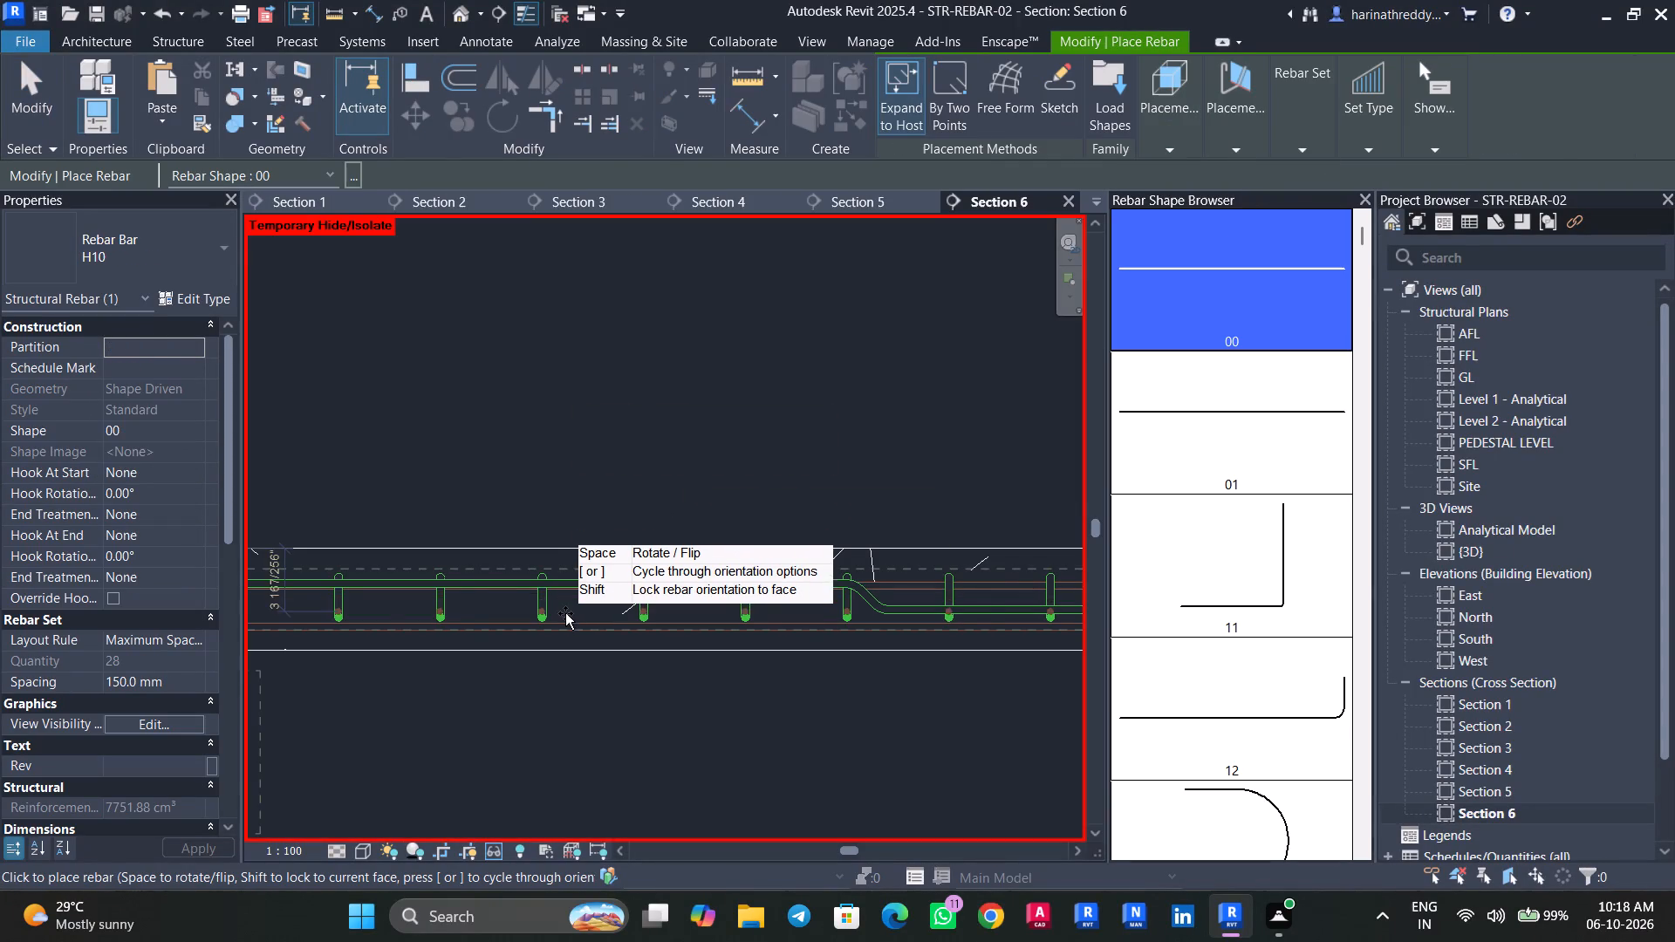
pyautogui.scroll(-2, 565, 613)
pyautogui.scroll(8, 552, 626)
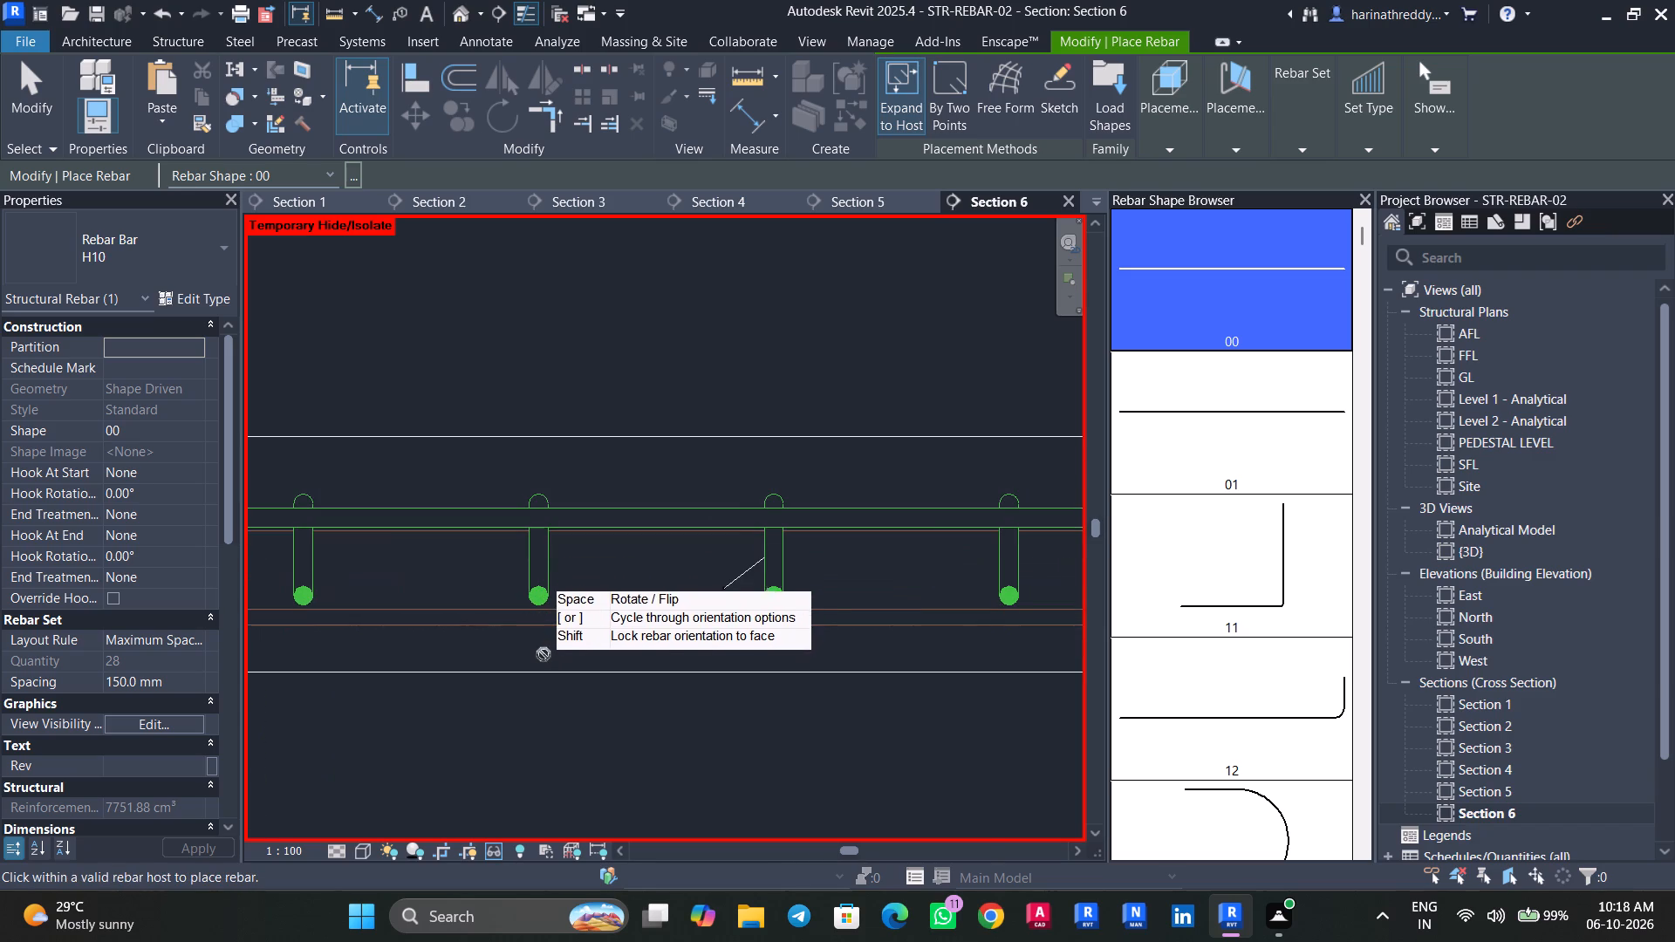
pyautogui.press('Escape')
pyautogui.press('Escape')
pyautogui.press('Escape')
# Nudge the lower H10 set running along Section 6 upward two increments, away from the bottom cover line.
pyautogui.click(565, 617)
pyautogui.press('Up')
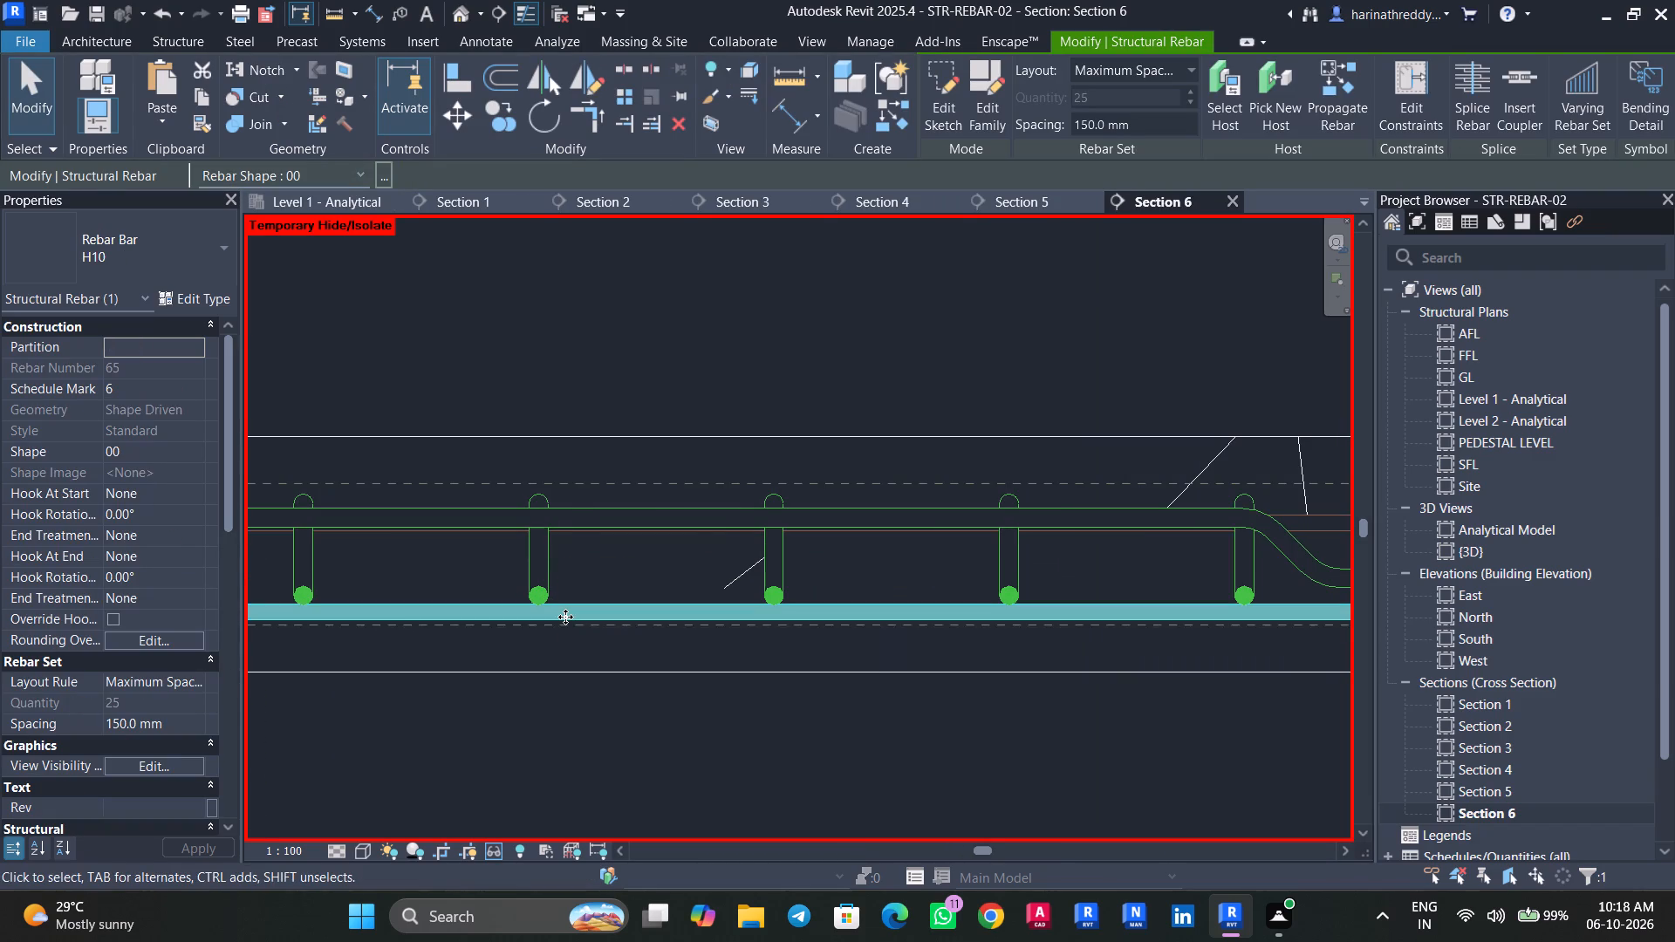
pyautogui.press('Up')
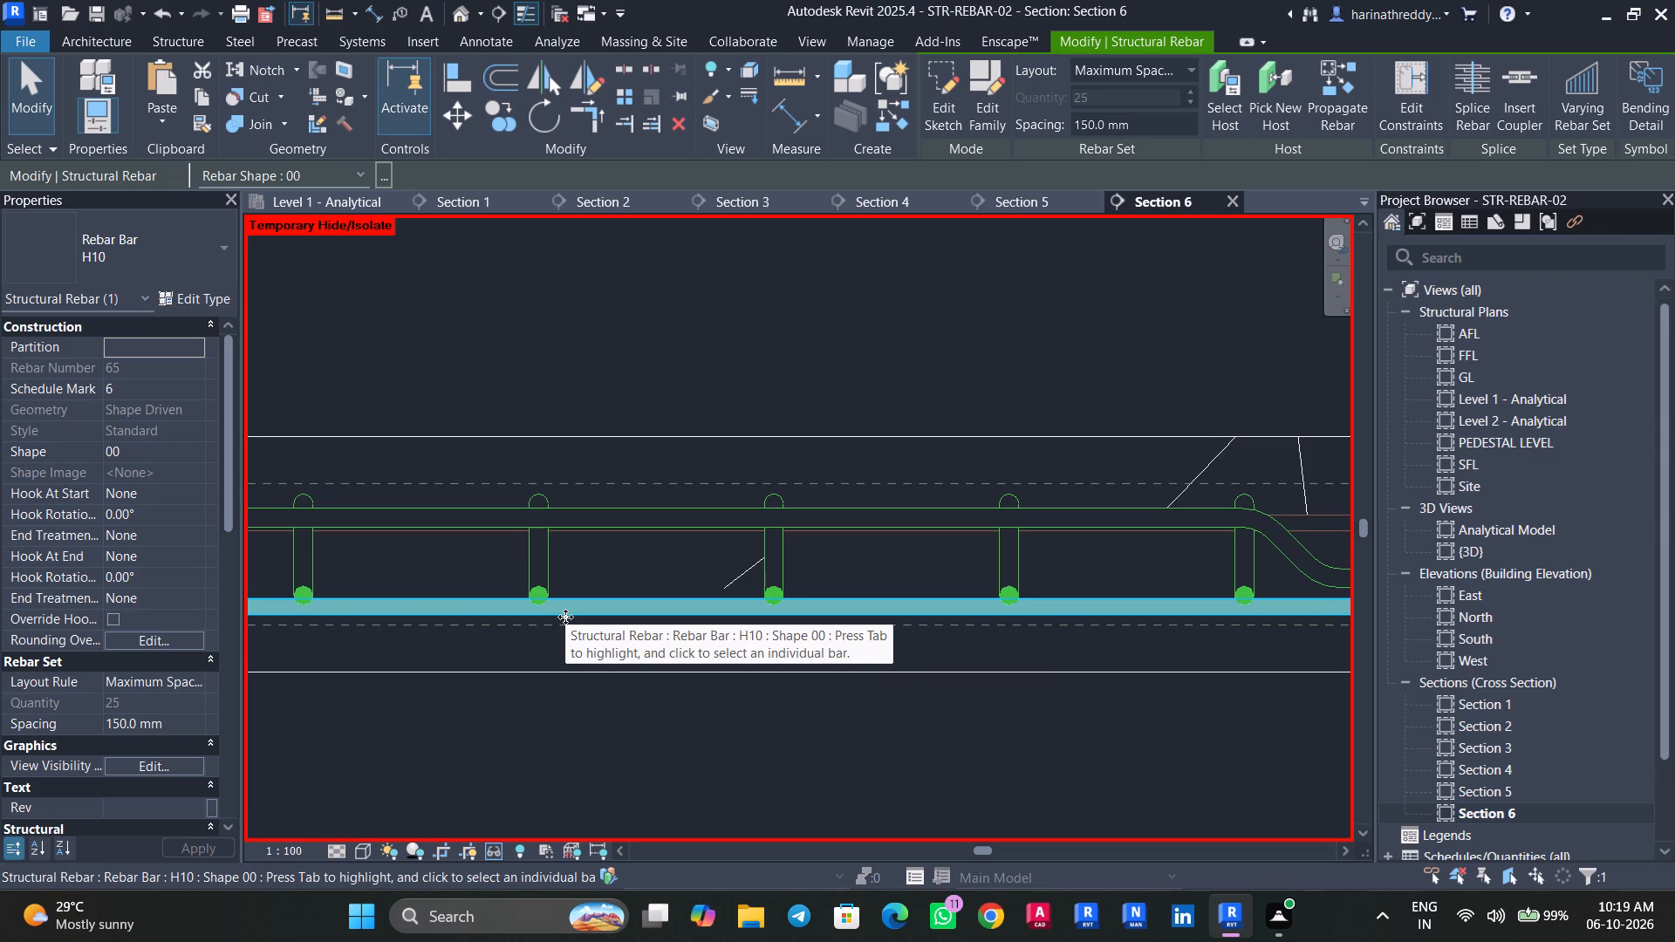
pyautogui.press('Escape')
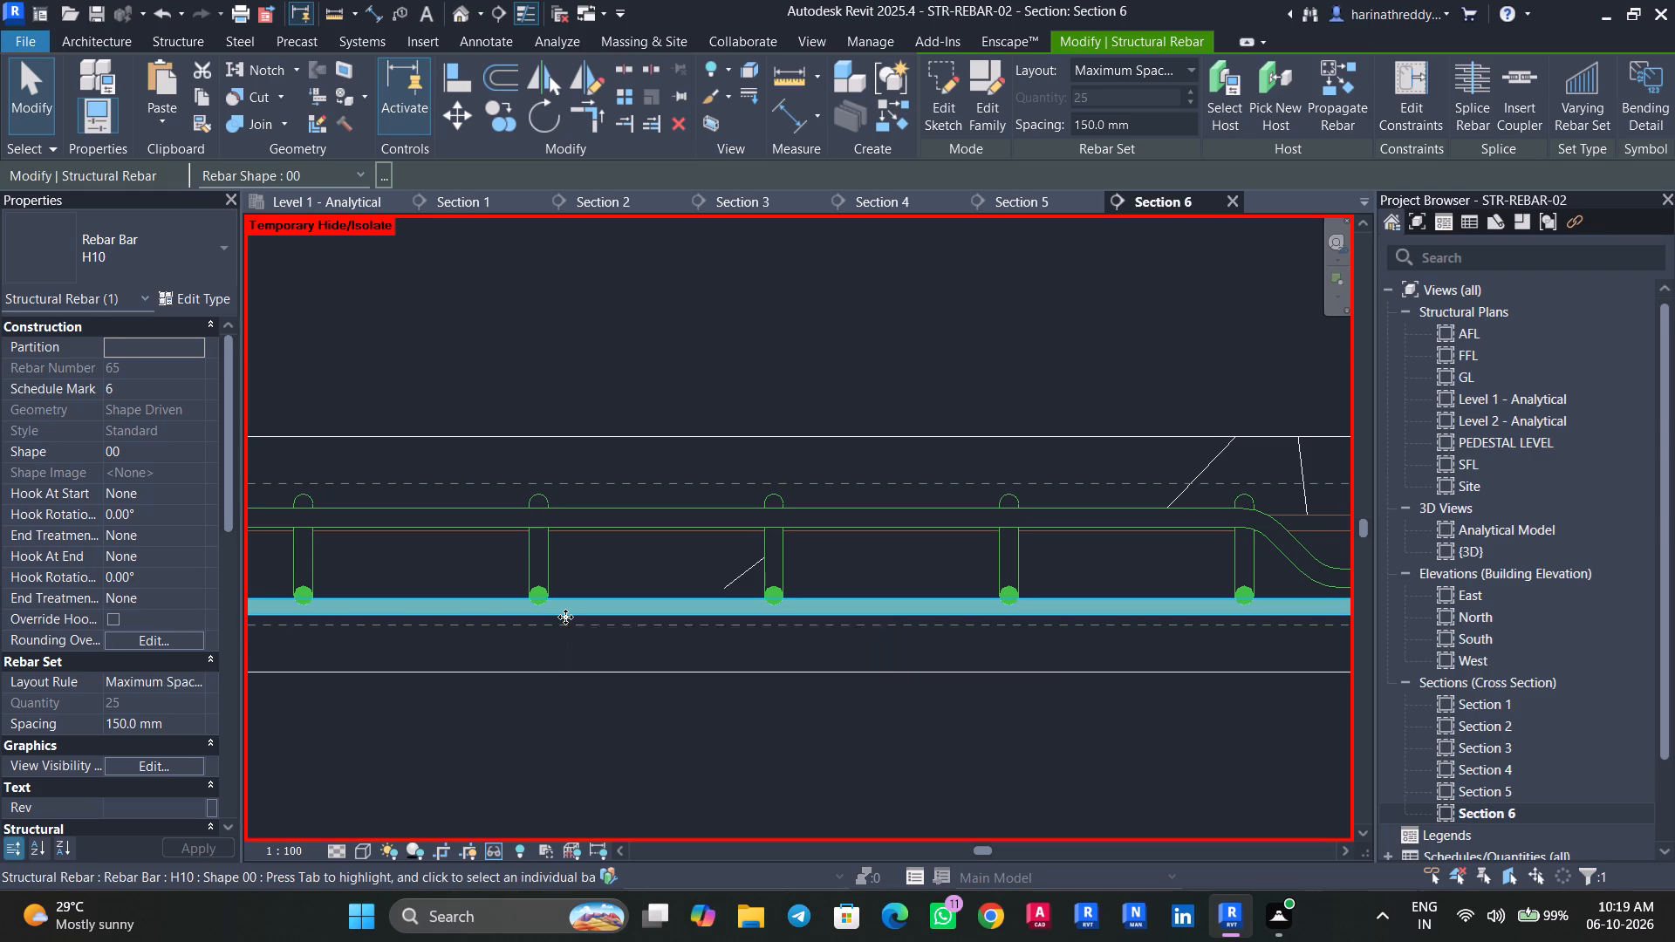
pyautogui.press('Escape')
# Raise the lower segment of the crosswise H12 shape 46 set so it rests on top of the lower H10 bar.
pyautogui.click(762, 551)
pyautogui.scroll(-8, 764, 569)
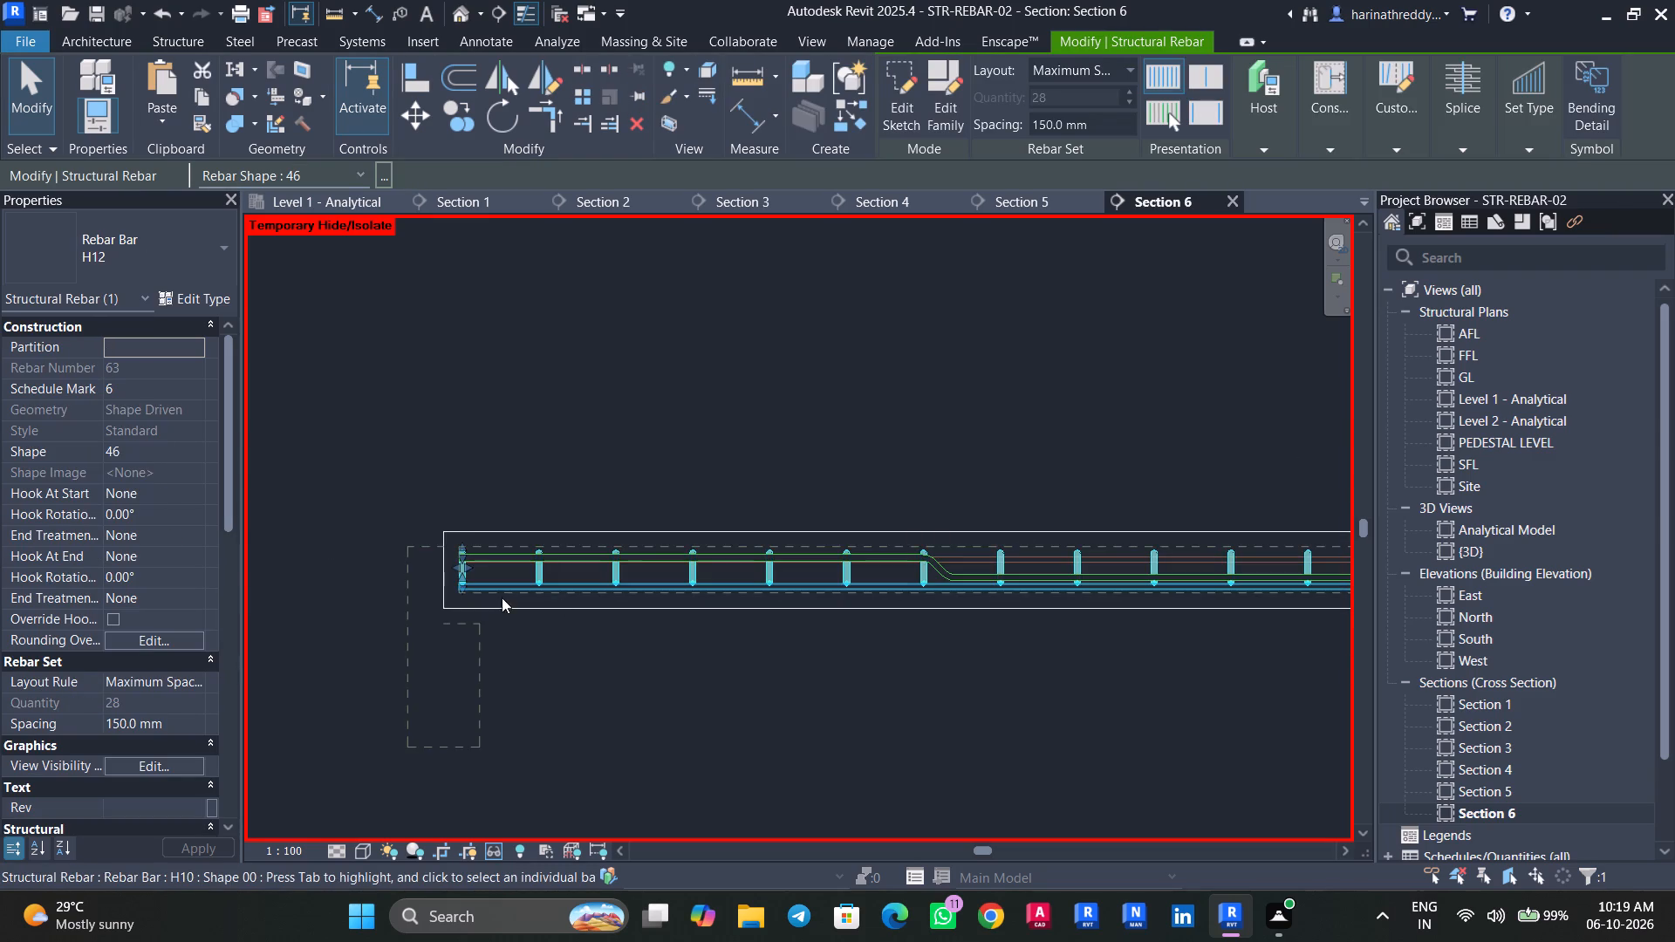
pyautogui.scroll(1, 473, 579)
pyautogui.scroll(-1, 473, 579)
pyautogui.scroll(17, 473, 579)
pyautogui.moveTo(544, 604); pyautogui.dragTo(544, 596)
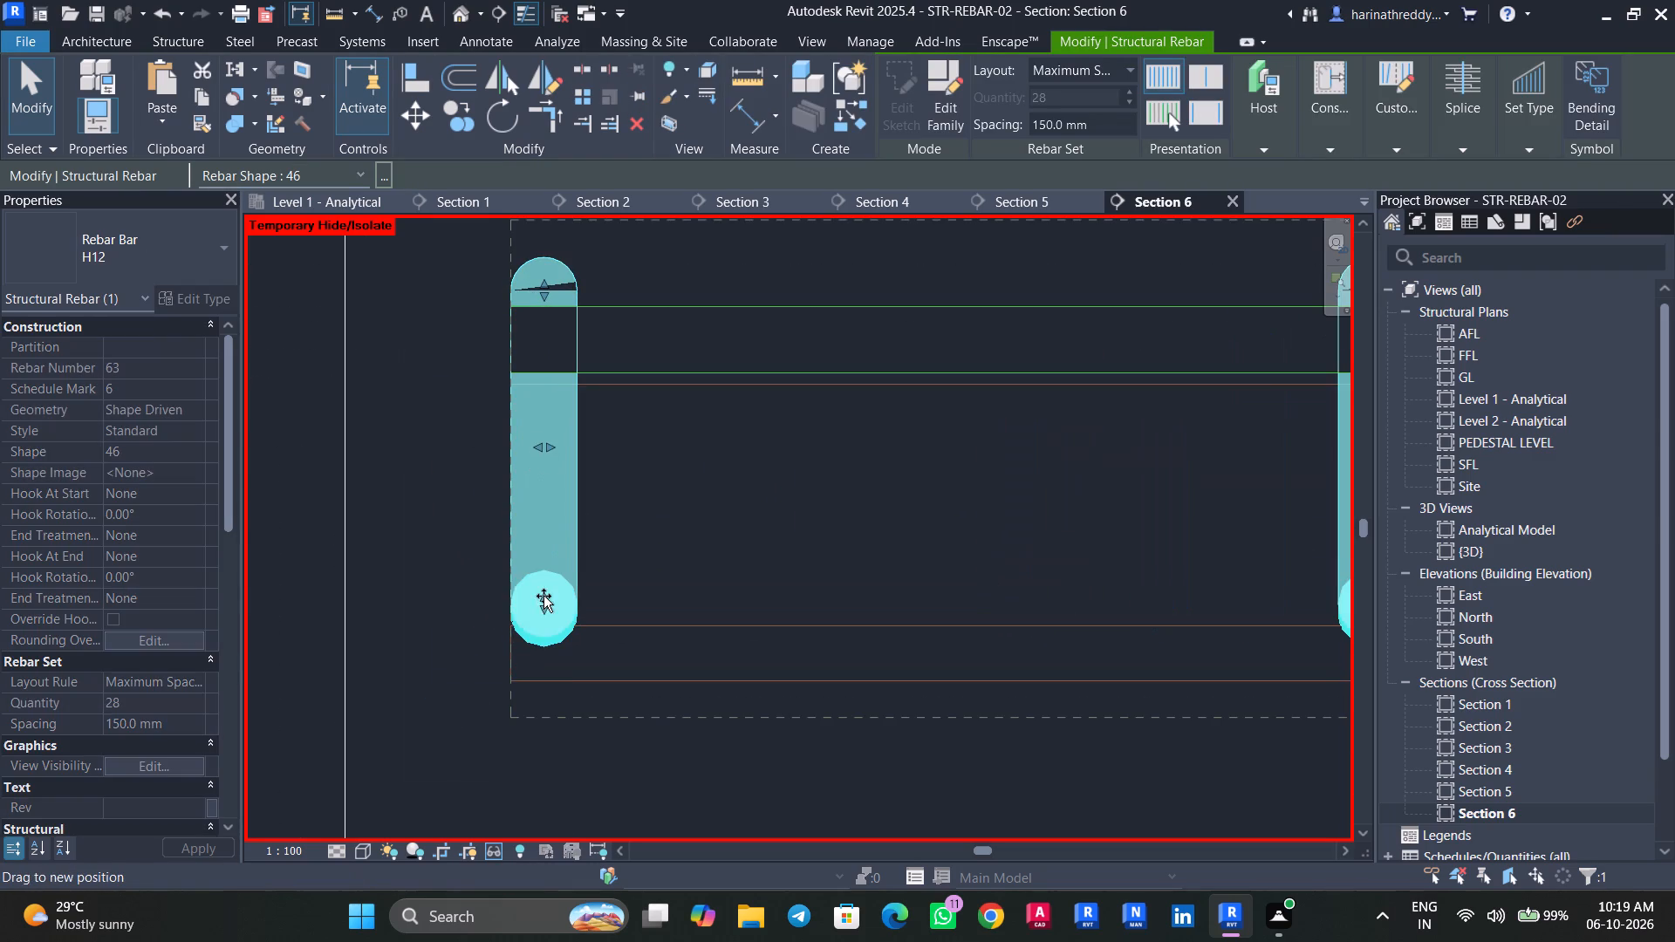
pyautogui.moveTo(544, 596); pyautogui.dragTo(544, 593)
pyautogui.press('Escape')
pyautogui.press('Escape')
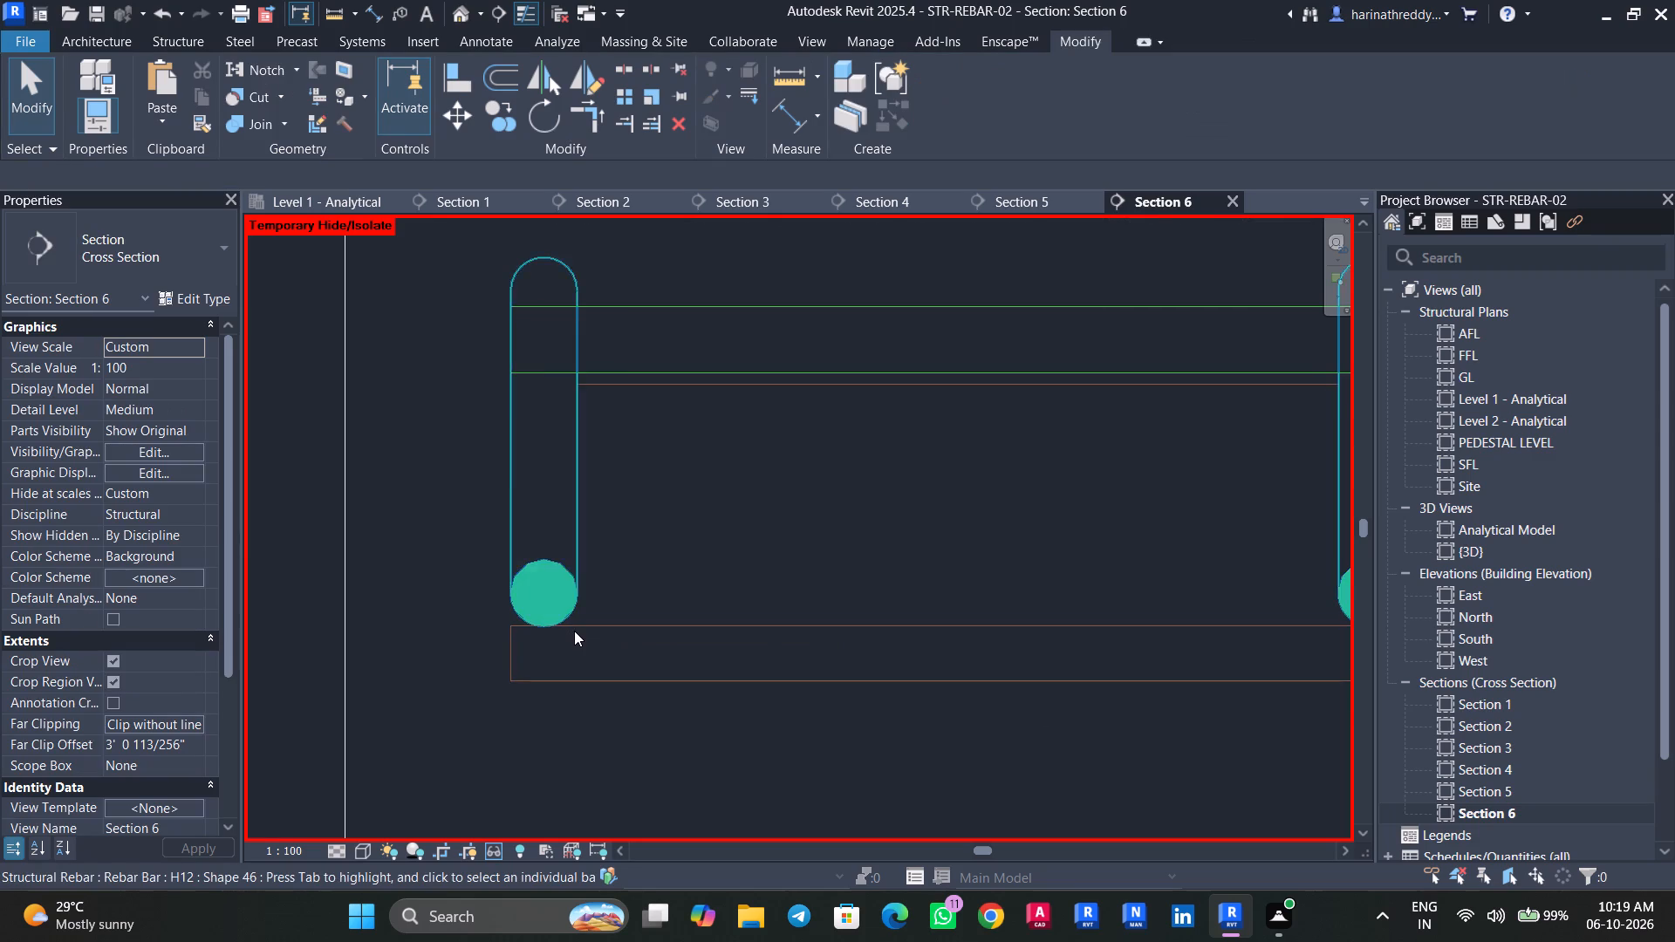
pyautogui.click(574, 631)
pyautogui.scroll(-4, 574, 631)
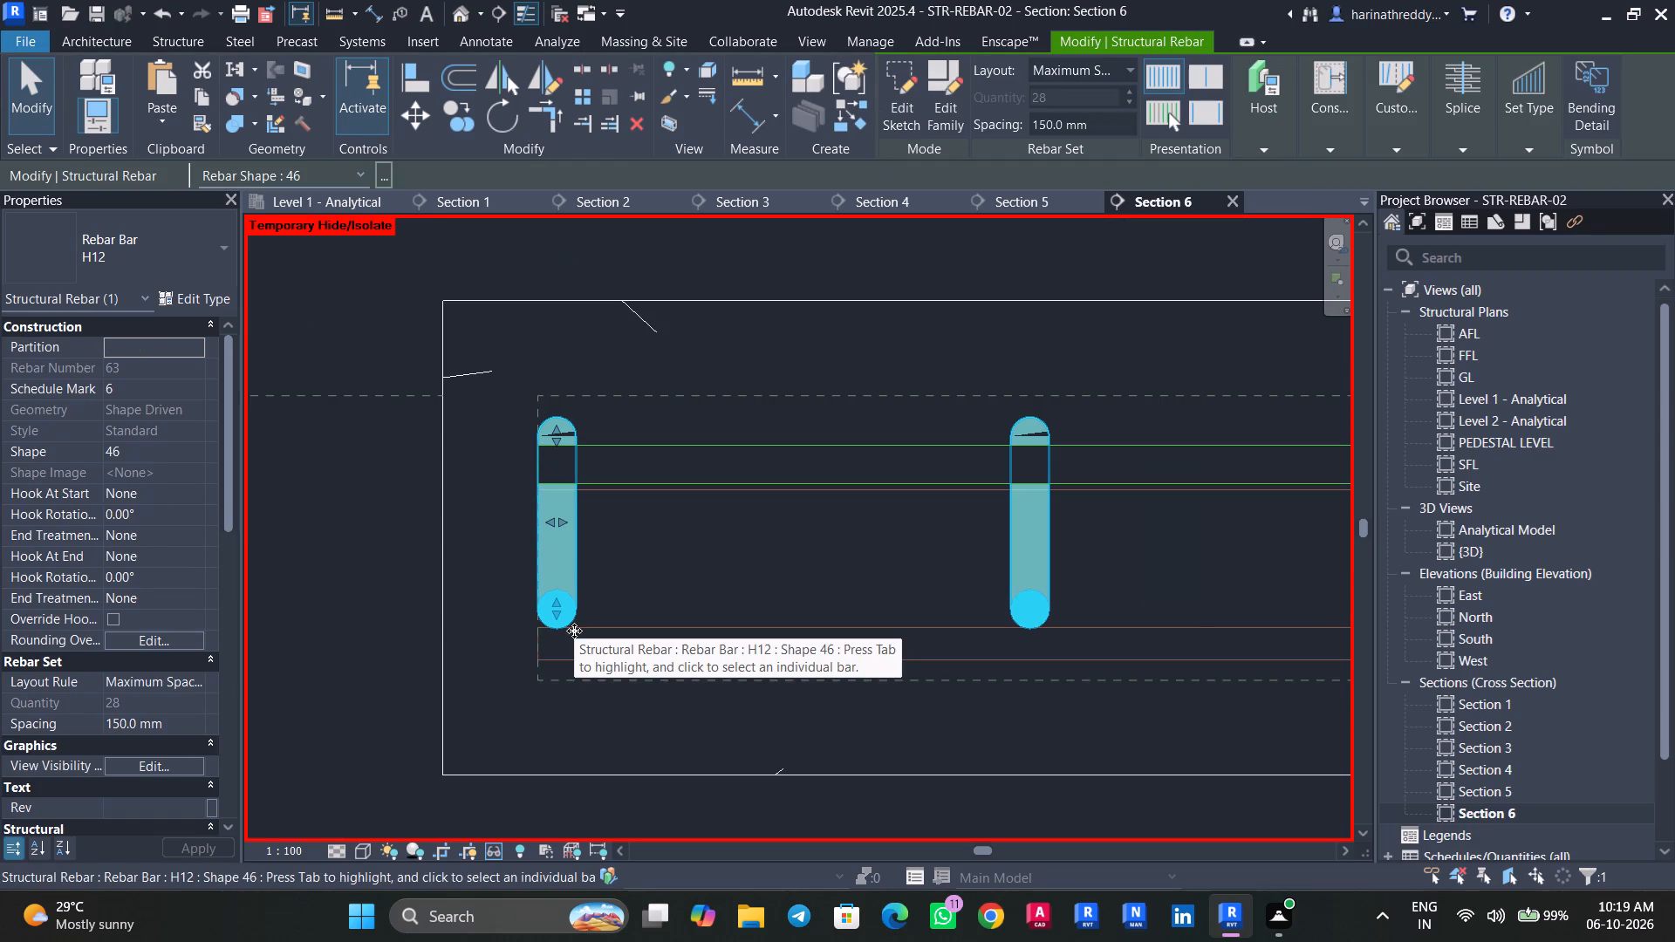
pyautogui.press('Escape')
pyautogui.press('Escape')
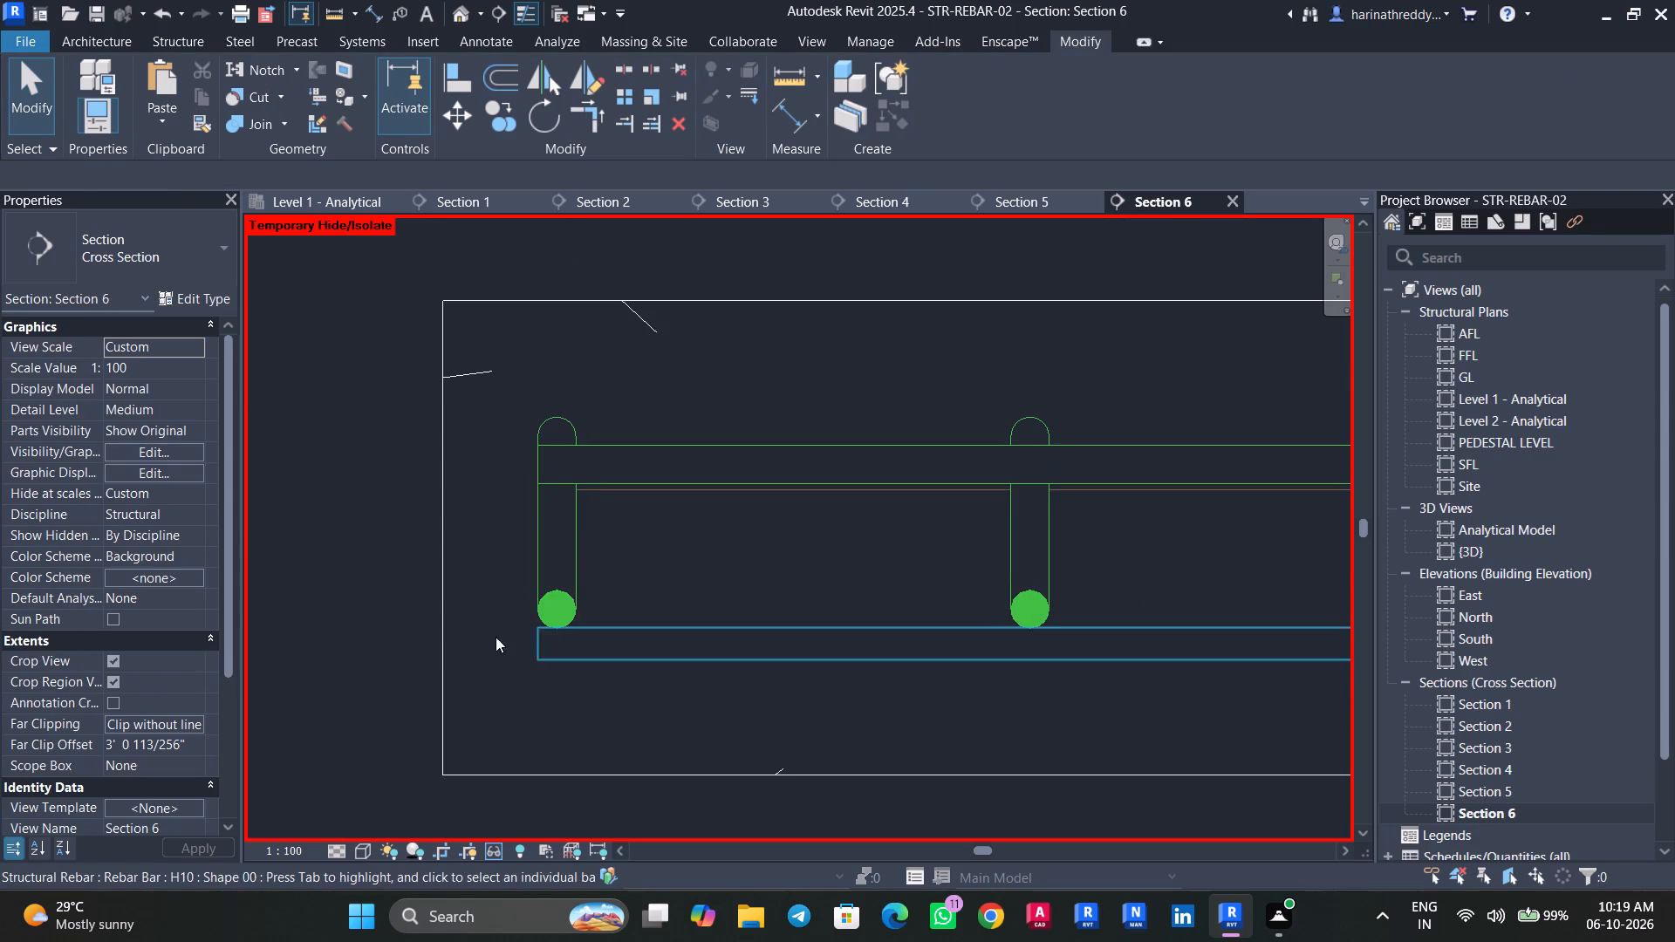
# Place straight H10 shape 00 sets perpendicular to Section 6, one under the lower H10 bars and one below the slab's top bars, at 150 mm maximum spacing.
pyautogui.click(443, 596)
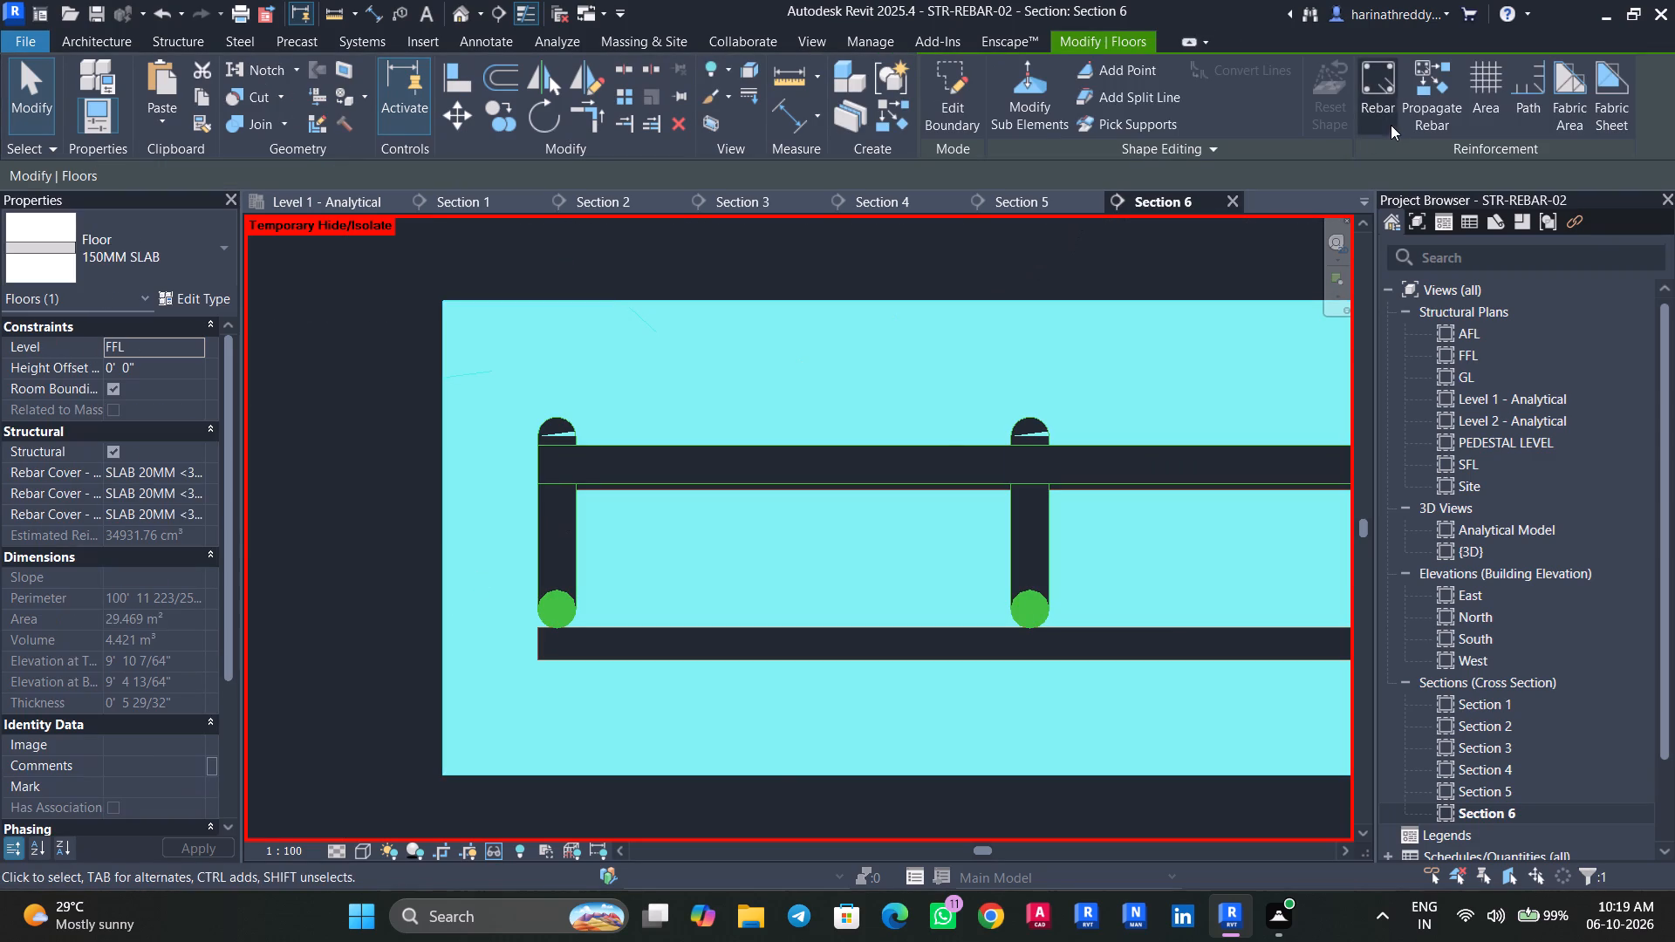
pyautogui.click(1391, 124)
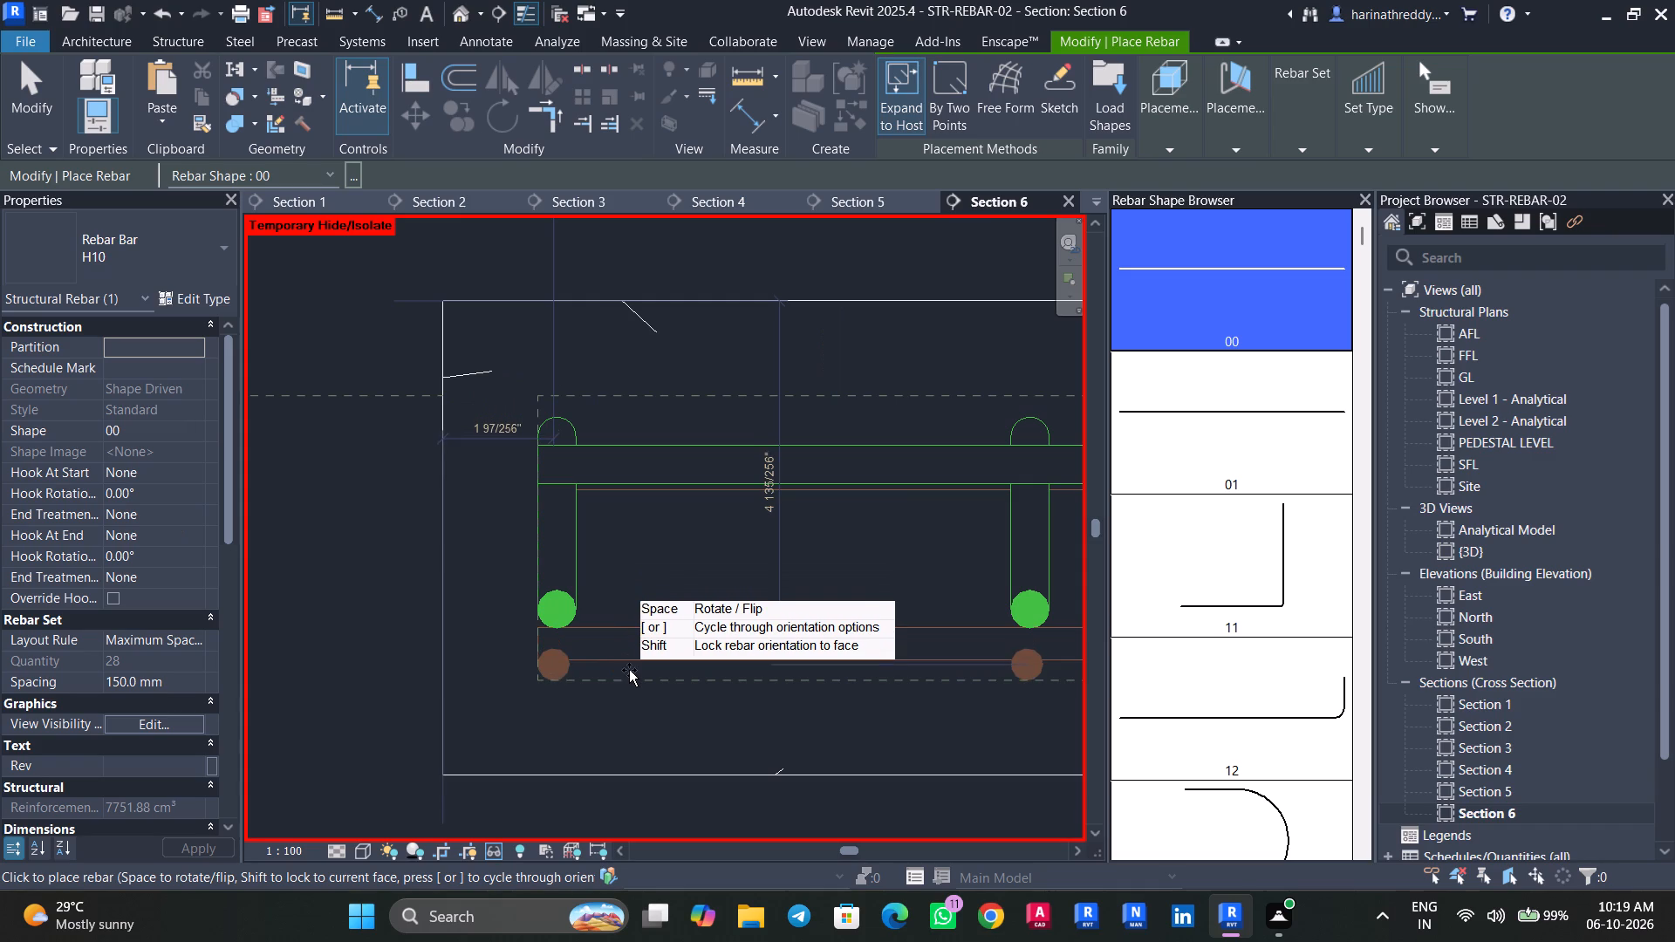
pyautogui.moveTo(629, 674); pyautogui.dragTo(431, 674, button='middle')
pyautogui.scroll(-3, 431, 674)
pyautogui.scroll(1, 431, 674)
pyautogui.scroll(-9, 431, 674)
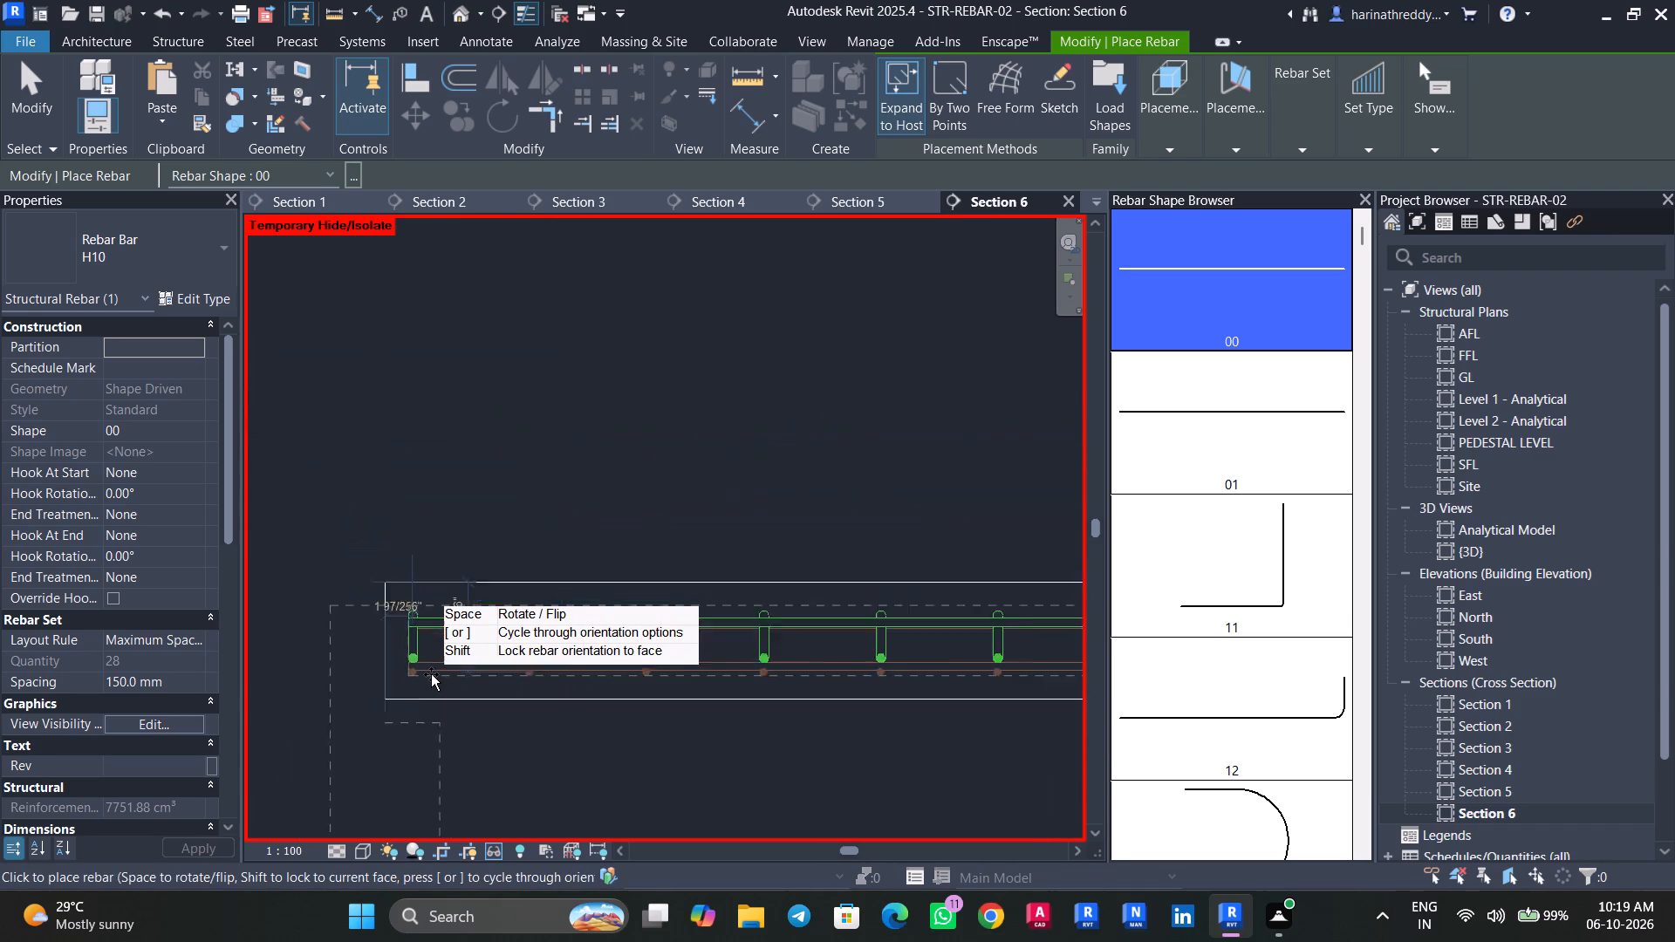
pyautogui.scroll(-4, 431, 674)
pyautogui.scroll(11, 431, 674)
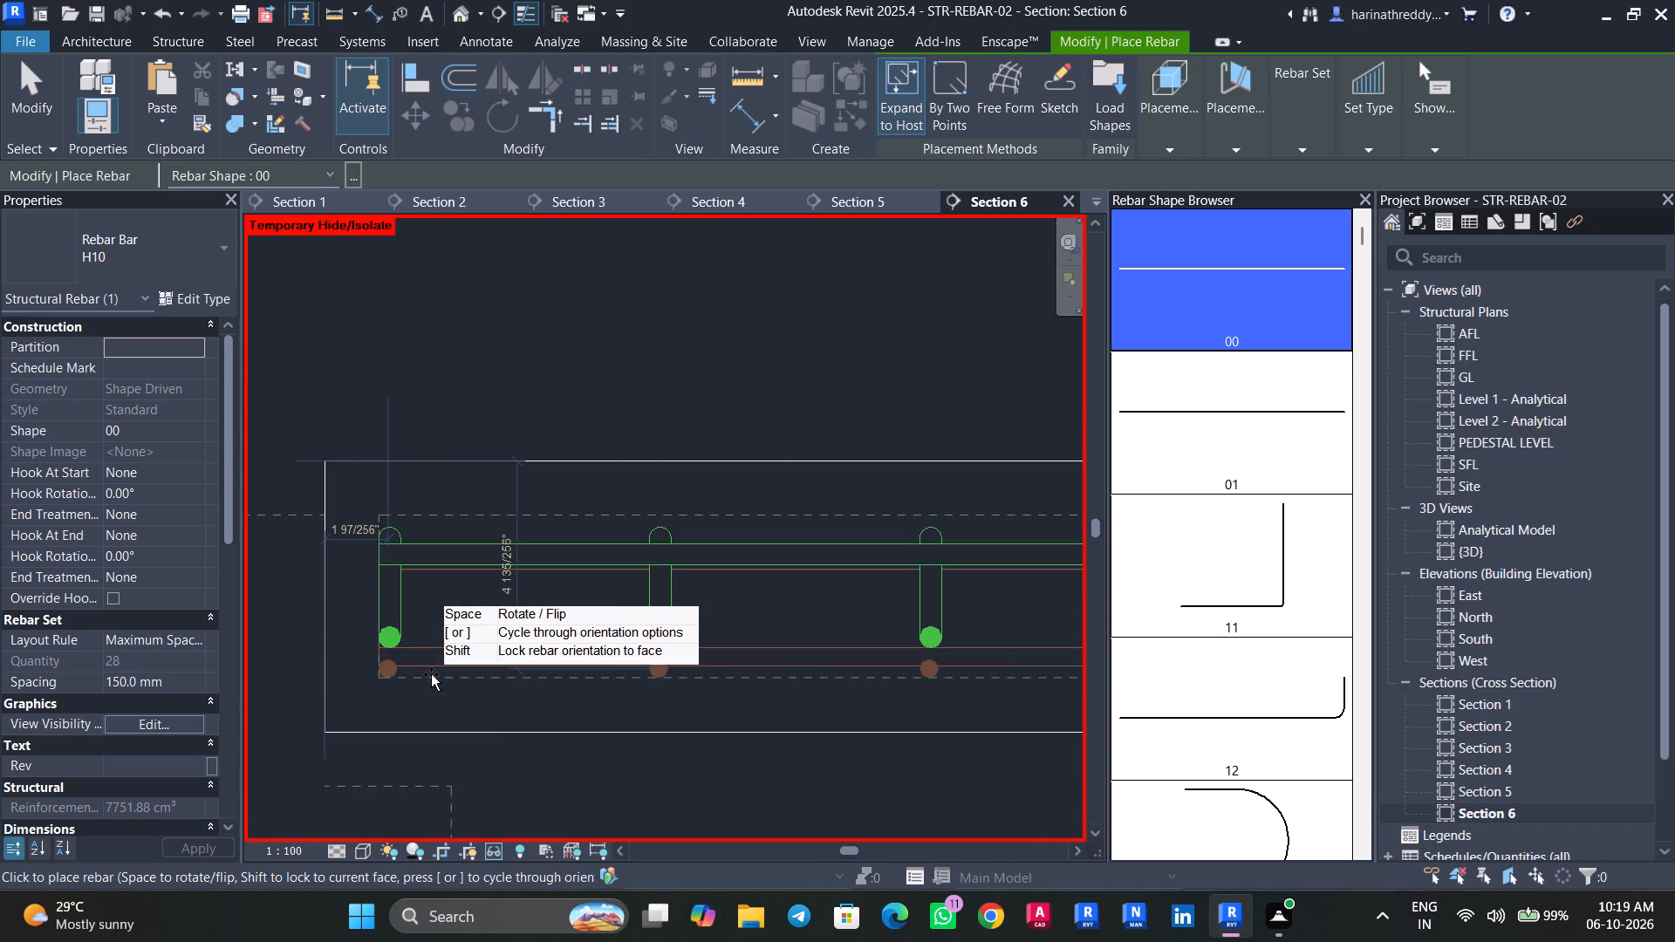
pyautogui.click(431, 674)
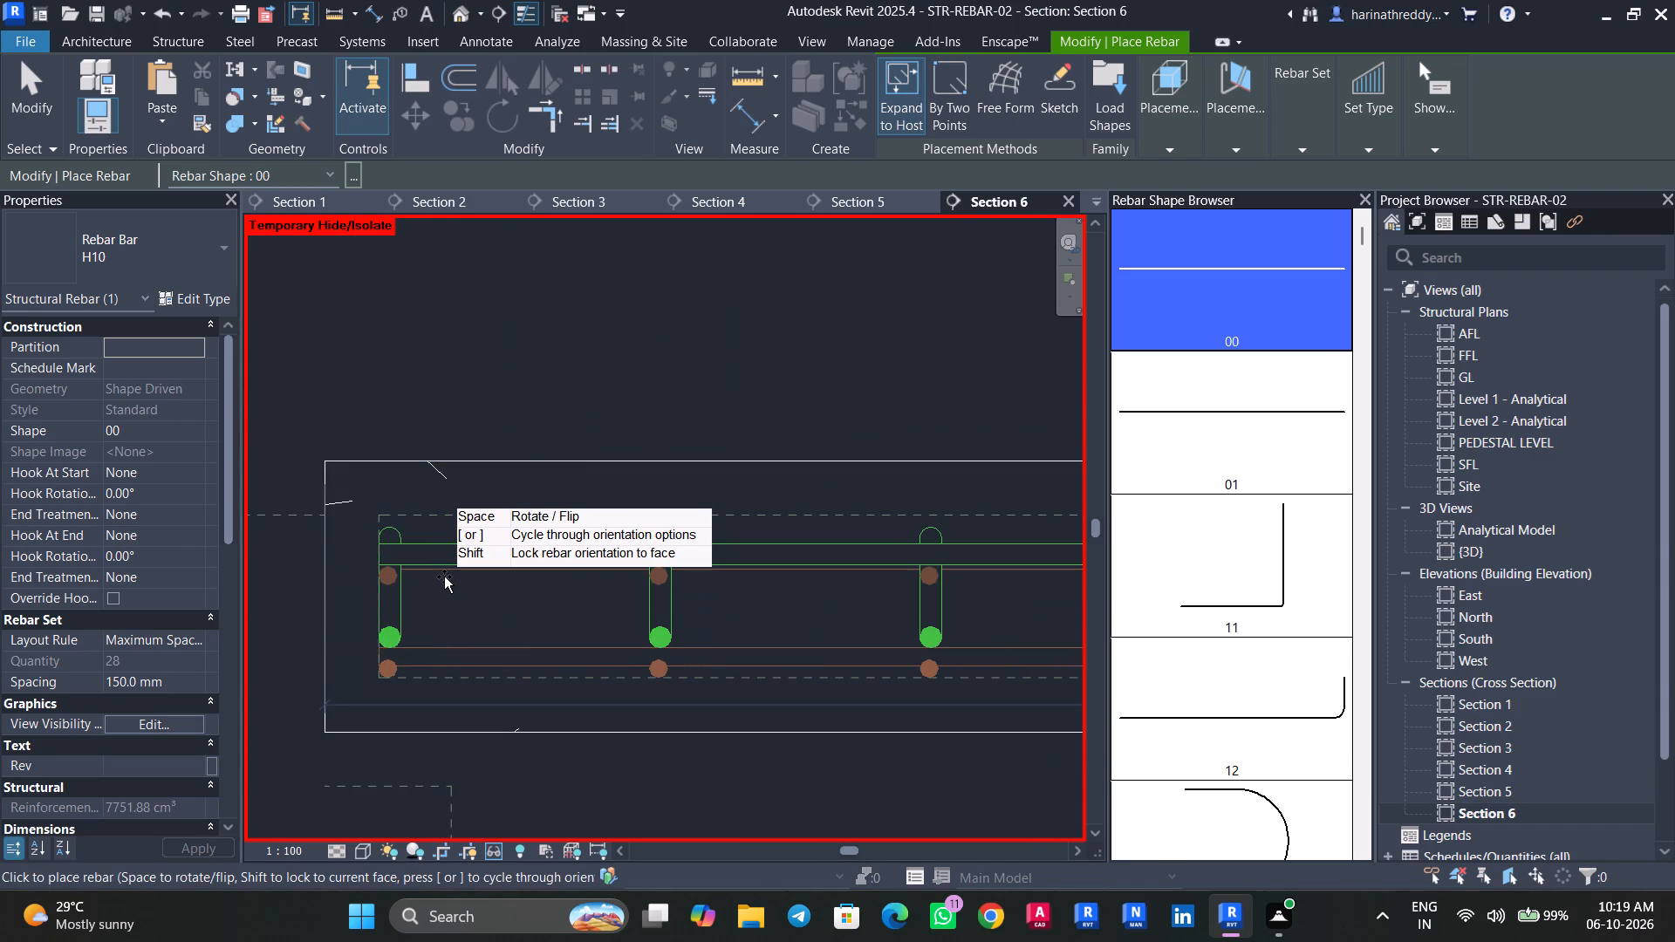
pyautogui.click(444, 577)
pyautogui.press('Escape')
pyautogui.press('Escape')
pyautogui.press('Escape')
# Pull the upper crosswise H10 set's outer end slightly inward, beside the first H12 bar at the slab edge.
pyautogui.click(661, 580)
pyautogui.scroll(1, 740, 593)
pyautogui.moveTo(740, 593); pyautogui.dragTo(734, 593, button='middle')
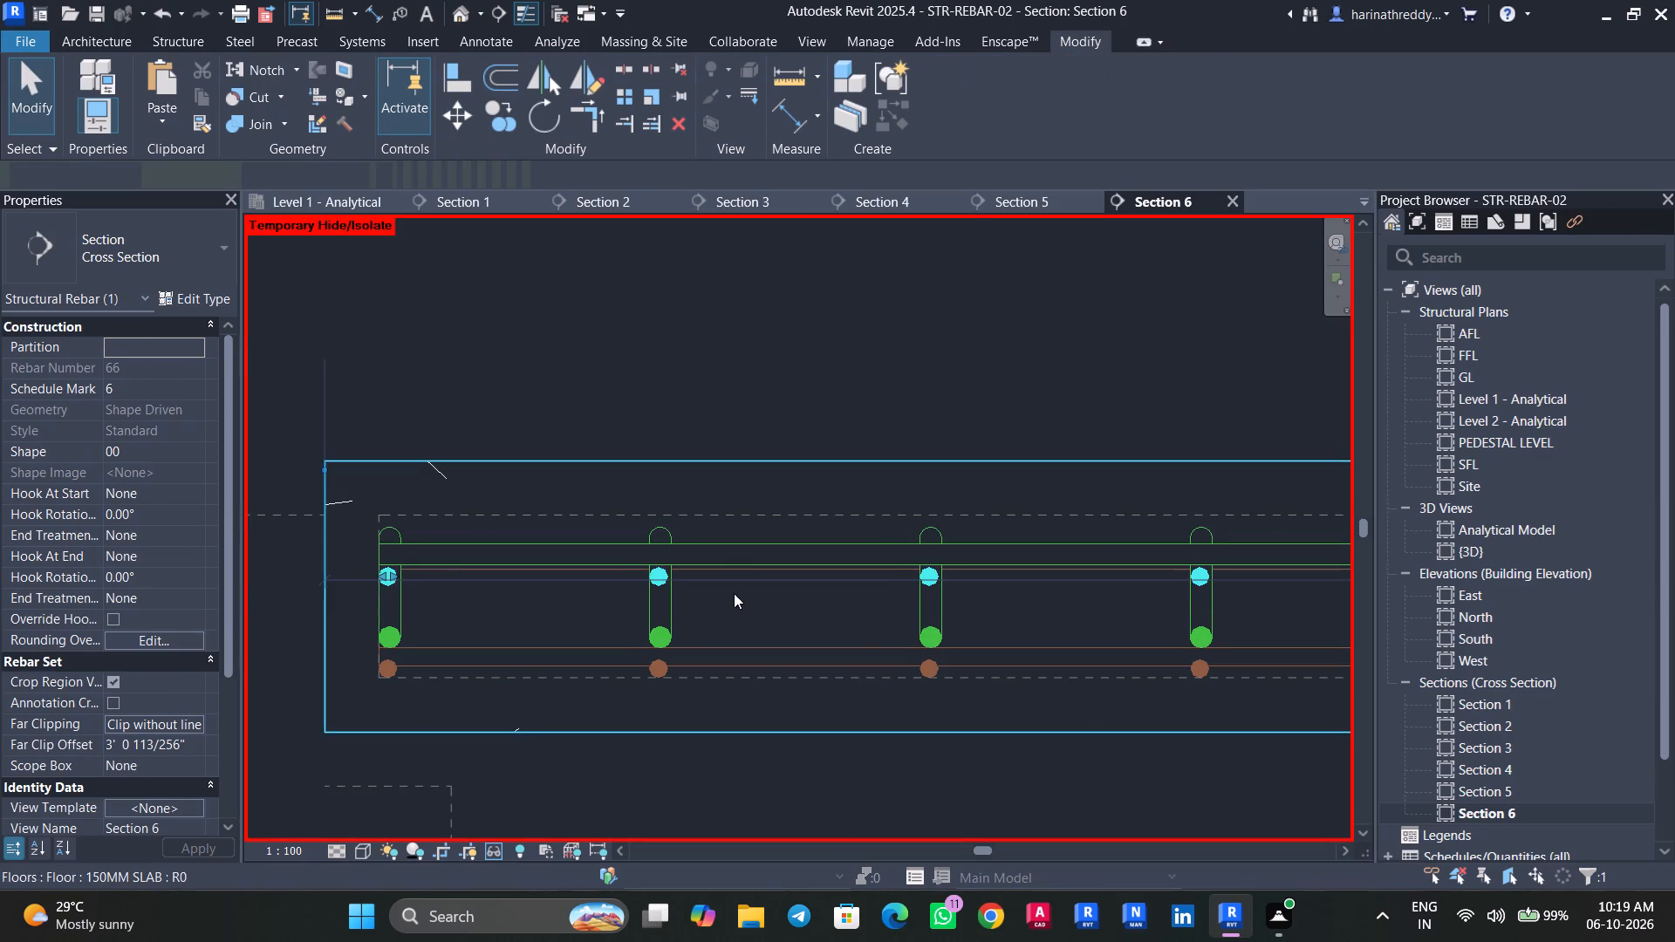
pyautogui.moveTo(734, 593); pyautogui.dragTo(657, 598, button='middle')
pyautogui.scroll(1, 482, 600)
pyautogui.scroll(-4, 482, 600)
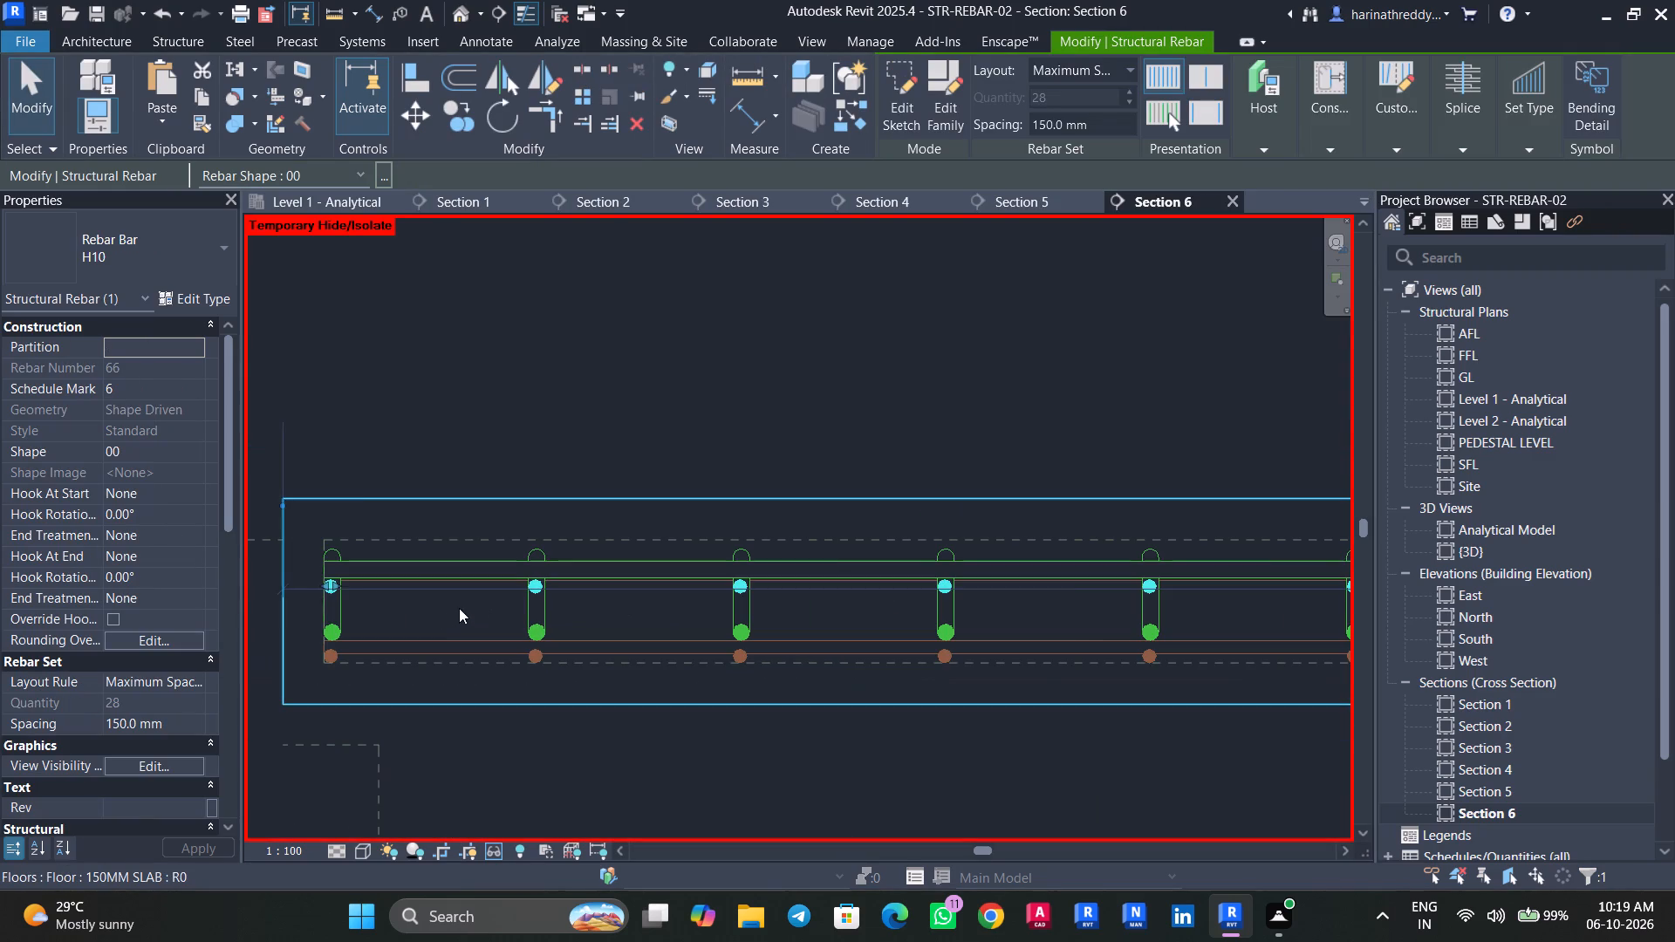
pyautogui.moveTo(339, 585); pyautogui.dragTo(349, 580)
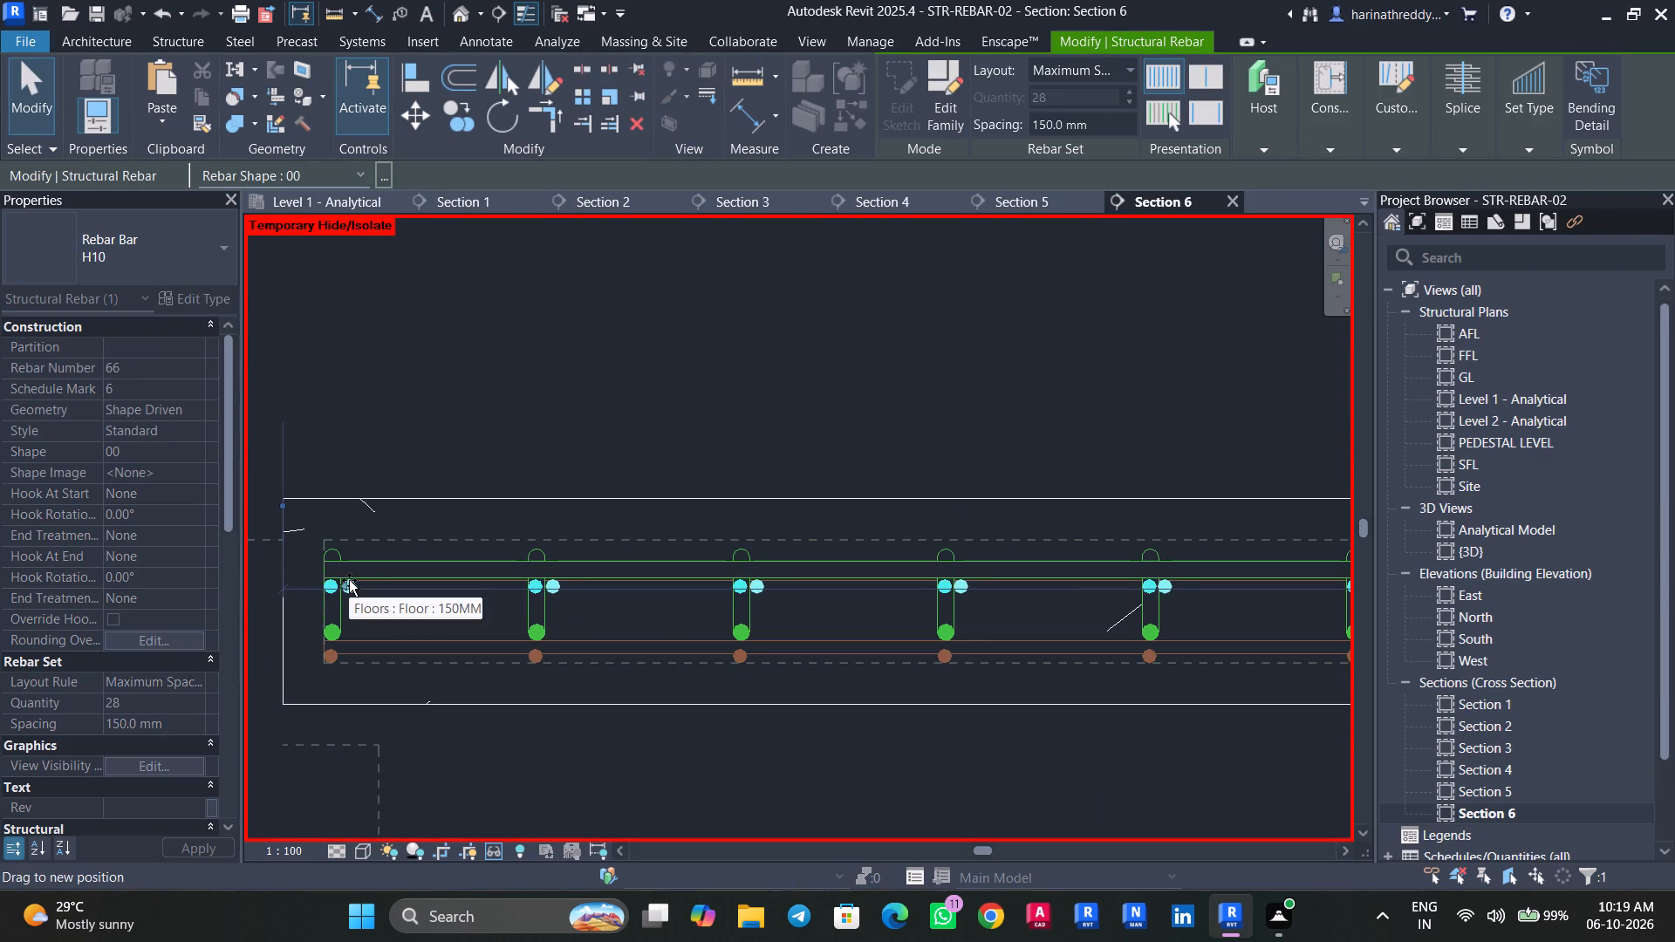
pyautogui.moveTo(349, 580); pyautogui.dragTo(348, 580)
# Shorten the upper crosswise H10 set from the opposite slab edge, pulling its inner end back to the first crank of the H12 bar.
pyautogui.scroll(-5, 840, 612)
pyautogui.moveTo(1074, 611); pyautogui.dragTo(627, 600, button='middle')
pyautogui.scroll(-1, 627, 601)
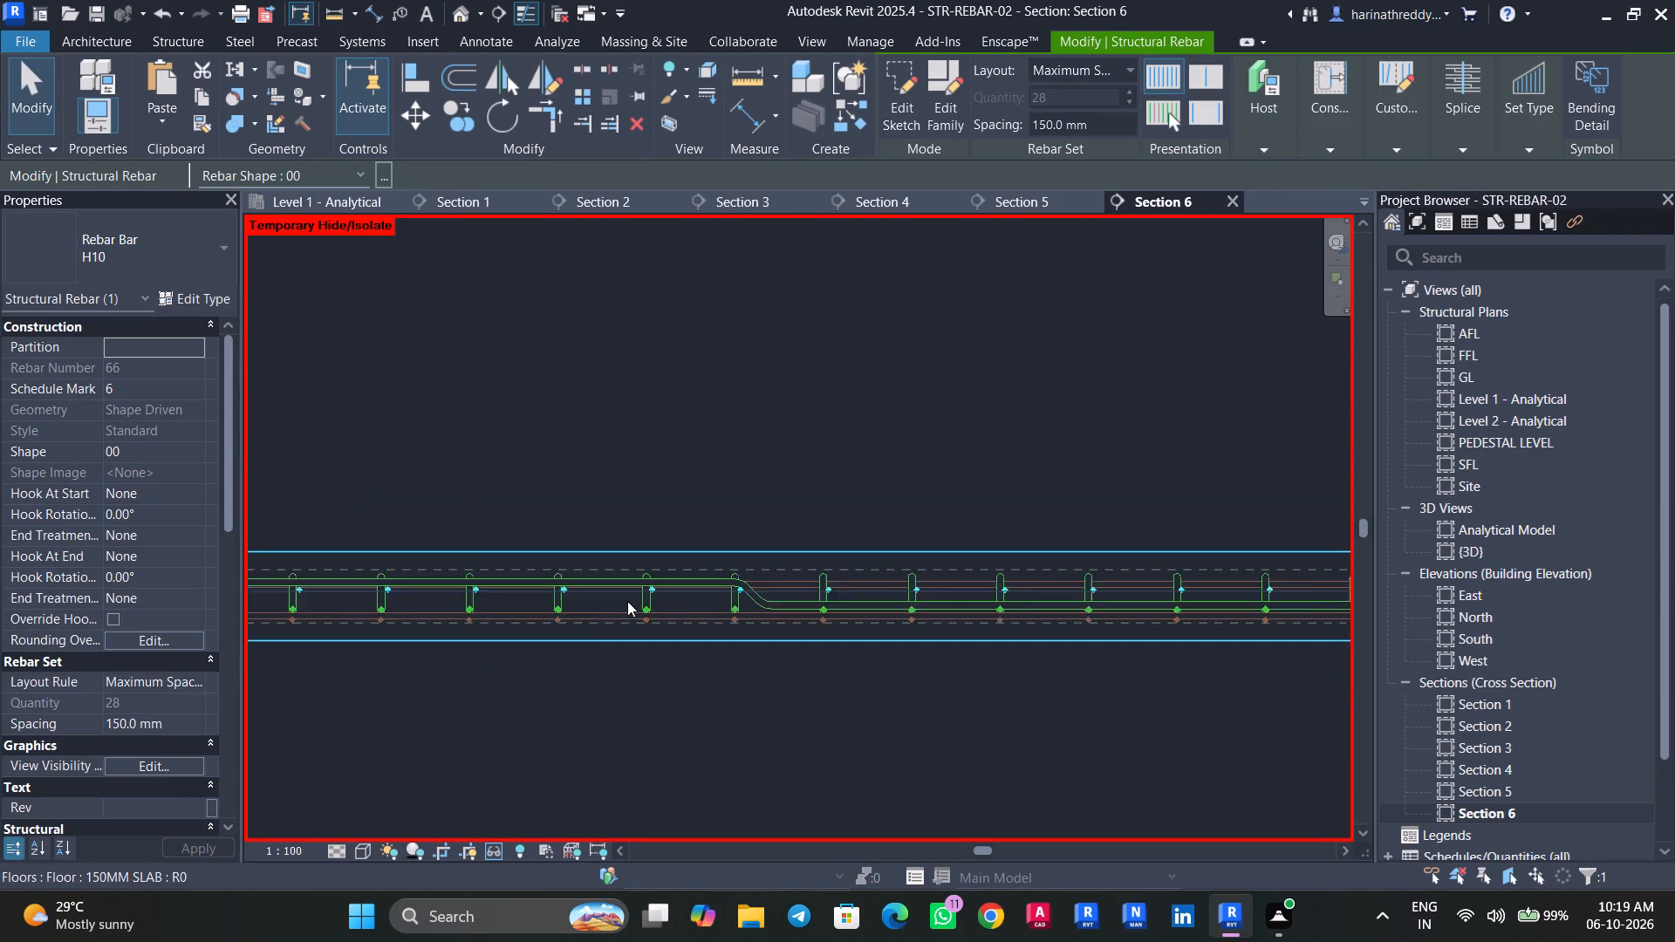
pyautogui.scroll(-7, 627, 601)
pyautogui.moveTo(1165, 641); pyautogui.dragTo(925, 662, button='middle')
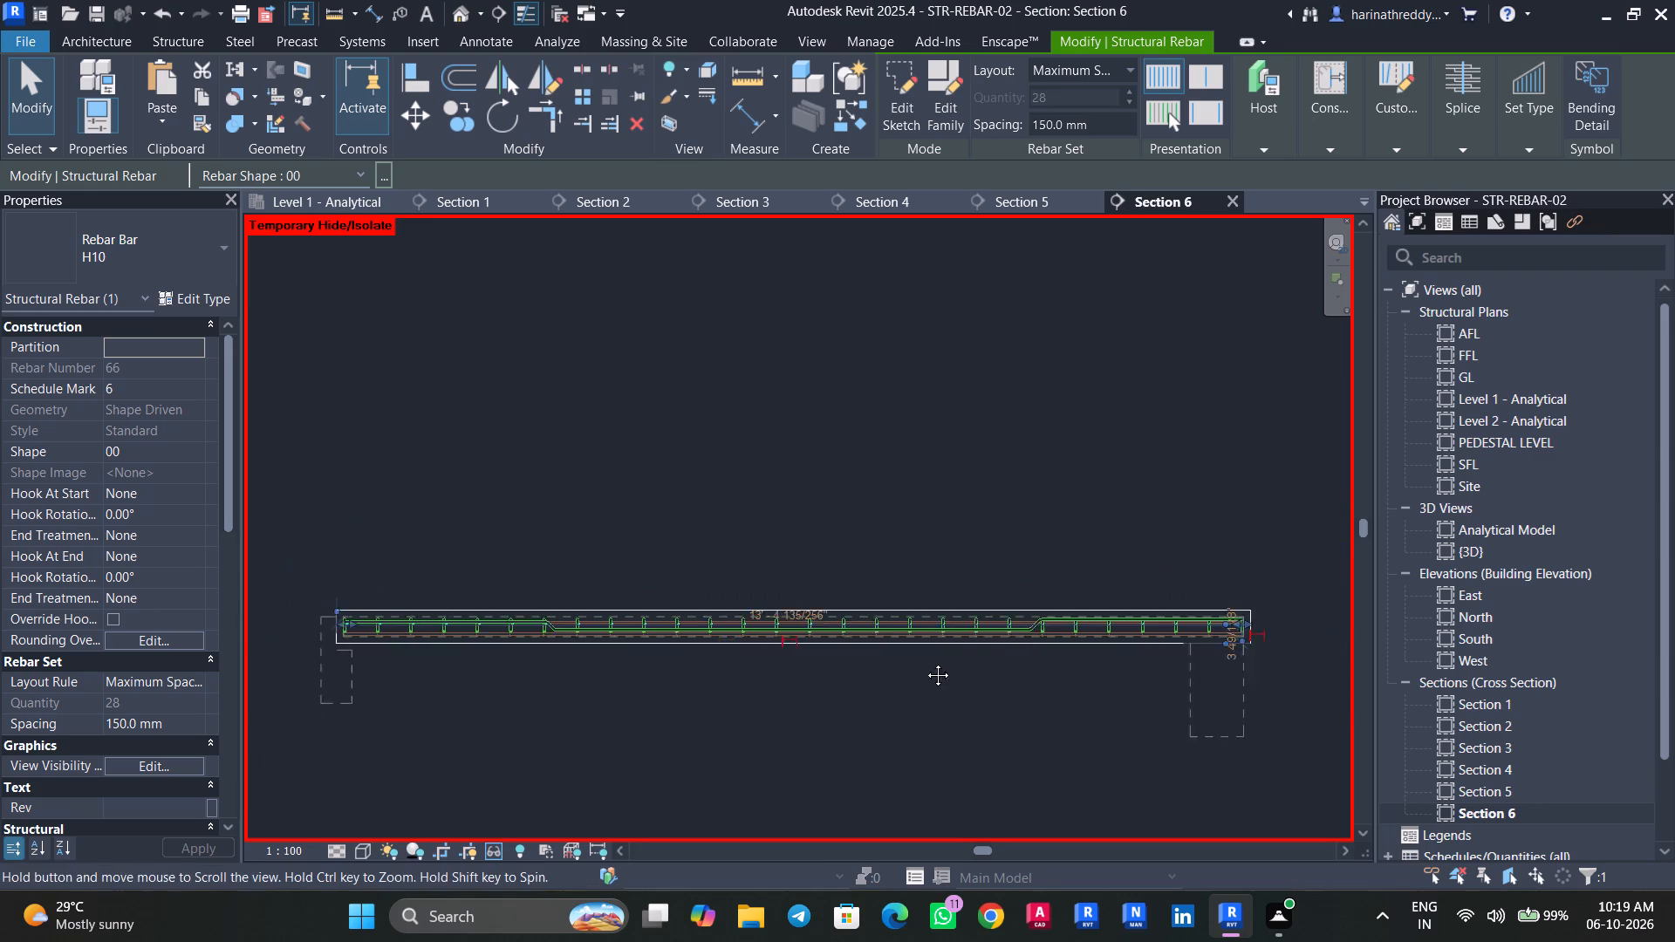
pyautogui.moveTo(925, 662); pyautogui.dragTo(924, 663, button='middle')
pyautogui.scroll(1, 924, 663)
pyautogui.scroll(-1, 924, 663)
pyautogui.moveTo(1151, 625); pyautogui.dragTo(887, 620)
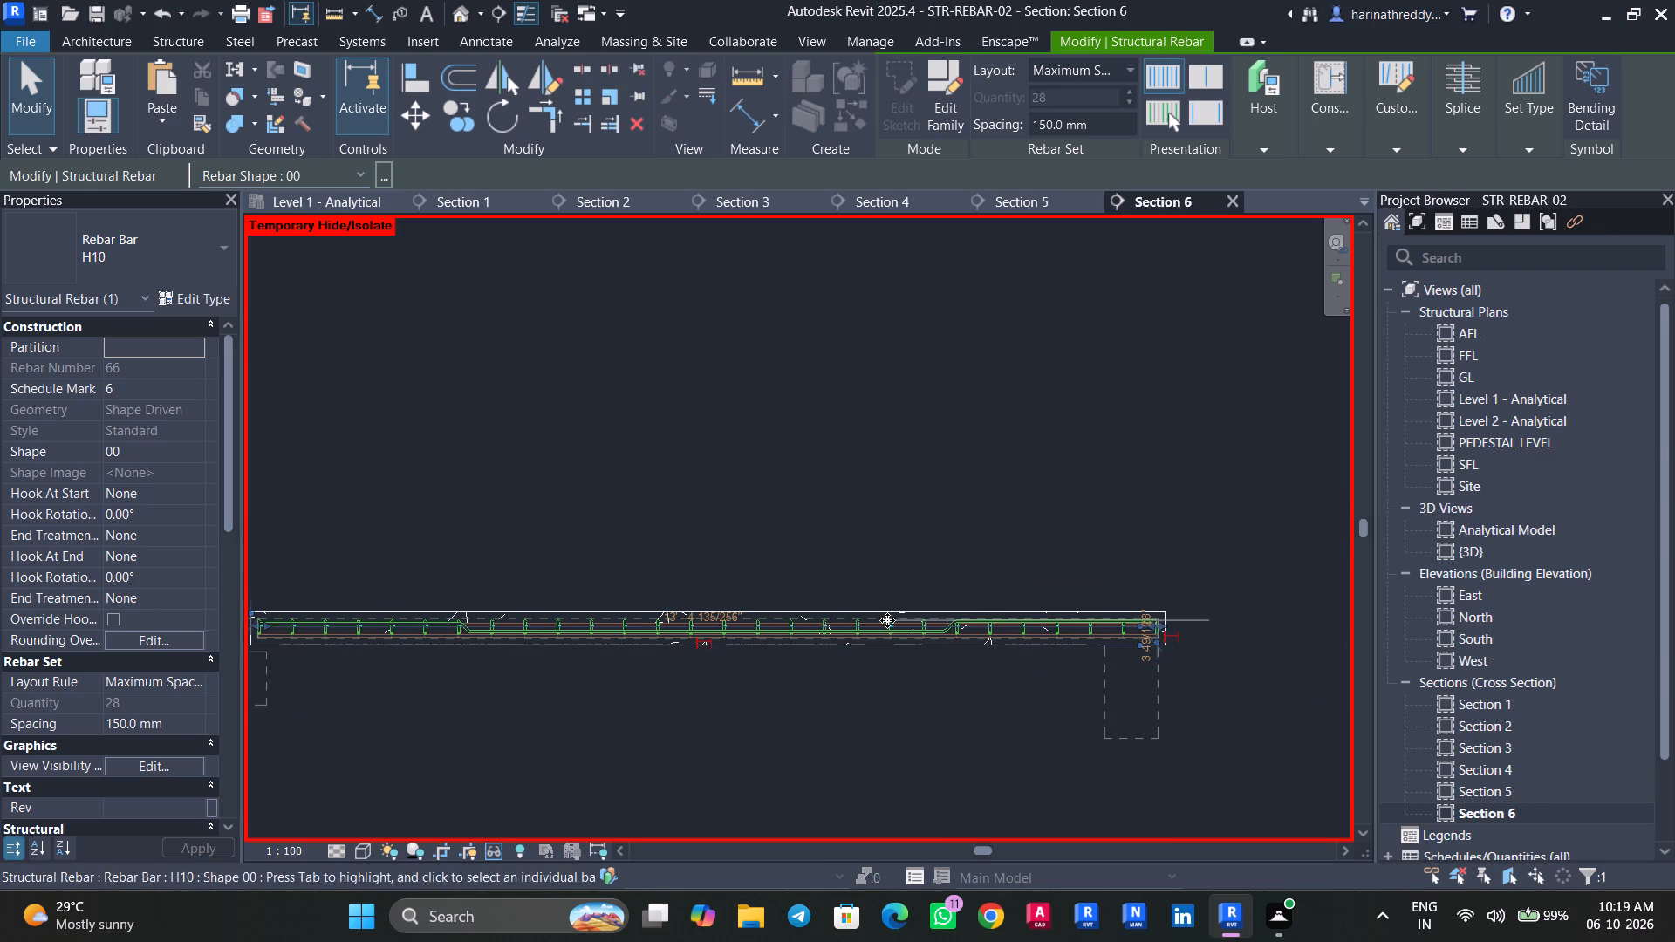
pyautogui.moveTo(1155, 626); pyautogui.dragTo(1101, 629)
pyautogui.press('Escape')
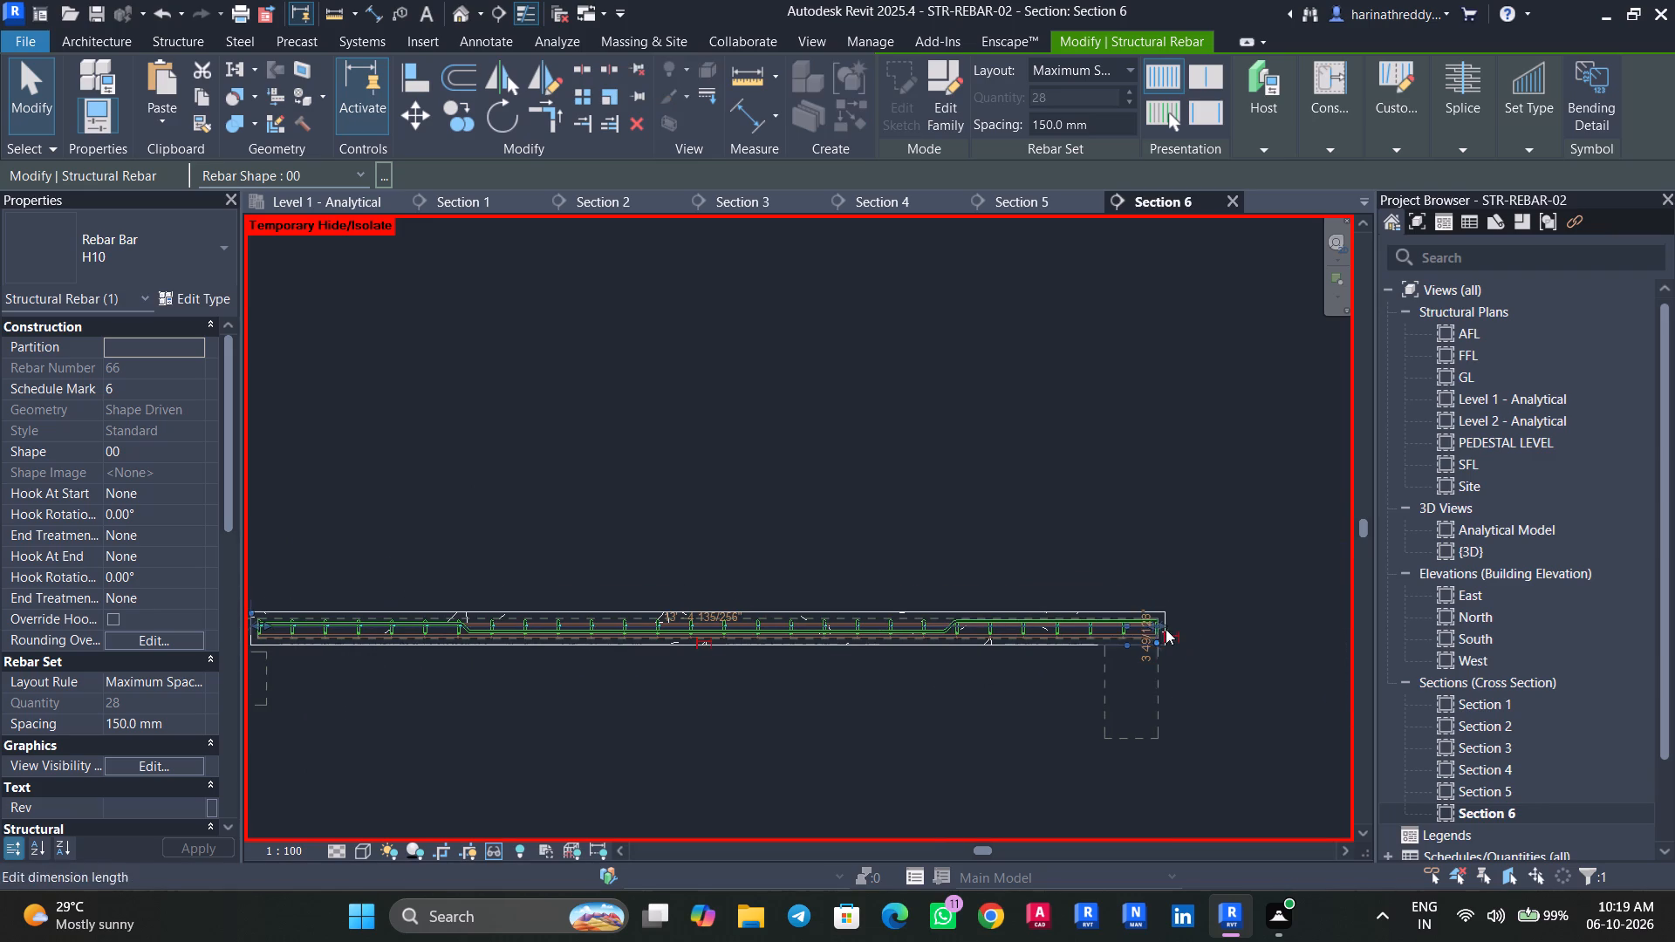
pyautogui.scroll(-1, 1151, 632)
pyautogui.scroll(13, 1151, 632)
pyautogui.moveTo(1167, 612); pyautogui.dragTo(1121, 612)
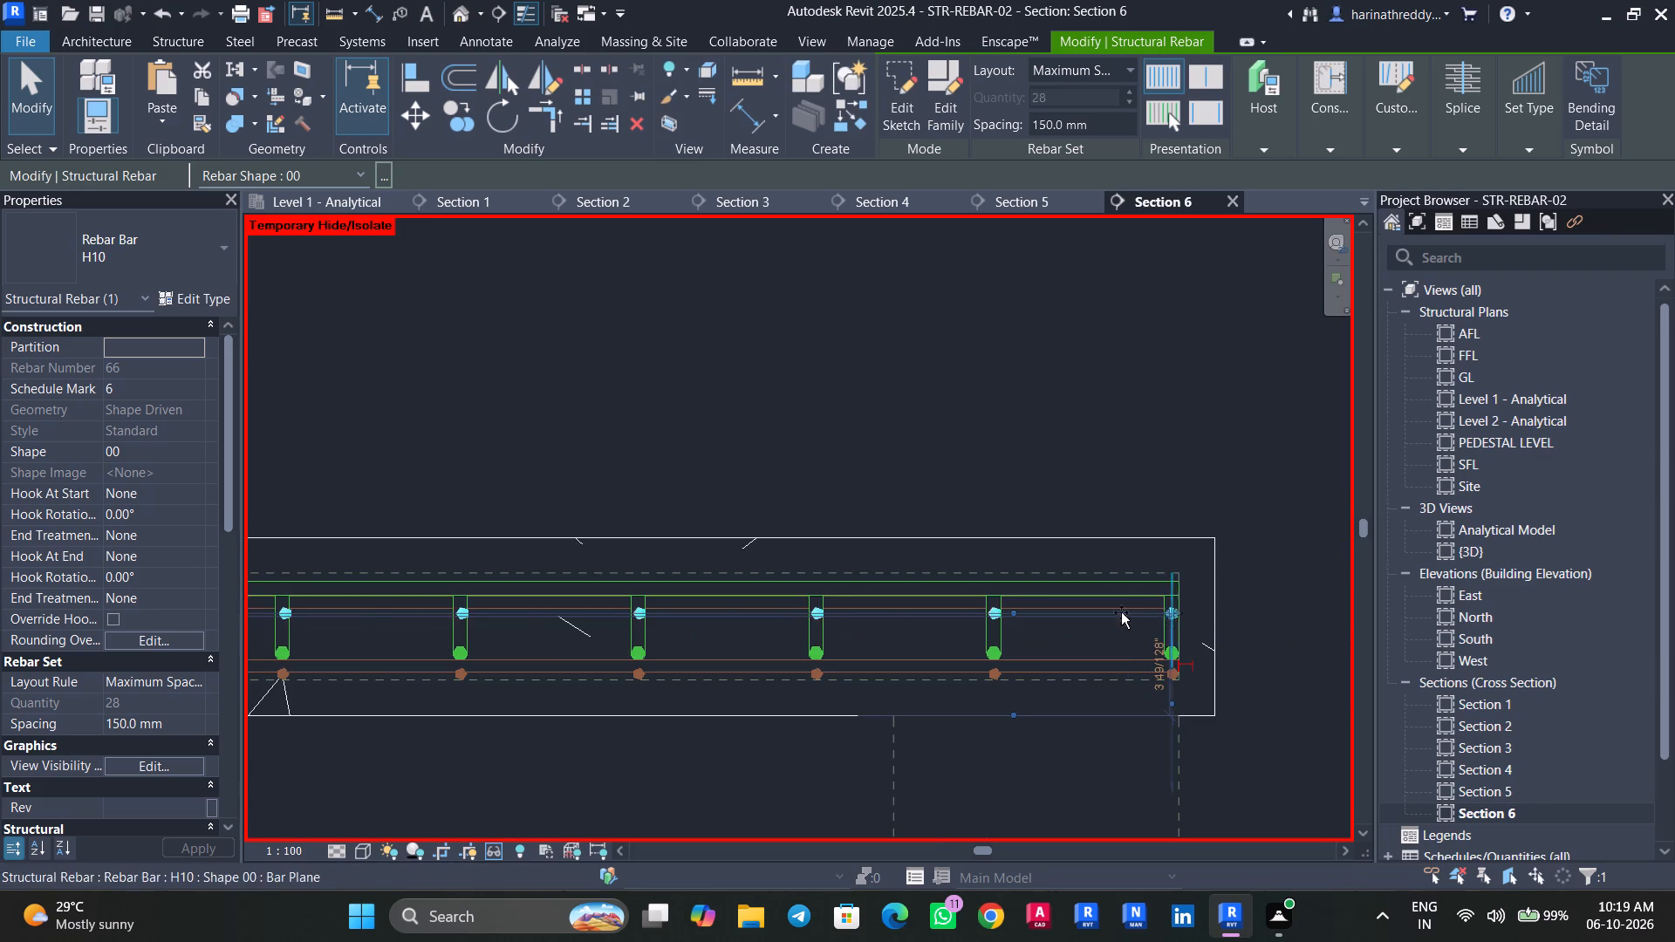
pyautogui.moveTo(1121, 612); pyautogui.dragTo(423, 622)
pyautogui.moveTo(545, 658); pyautogui.dragTo(1155, 660, button='middle')
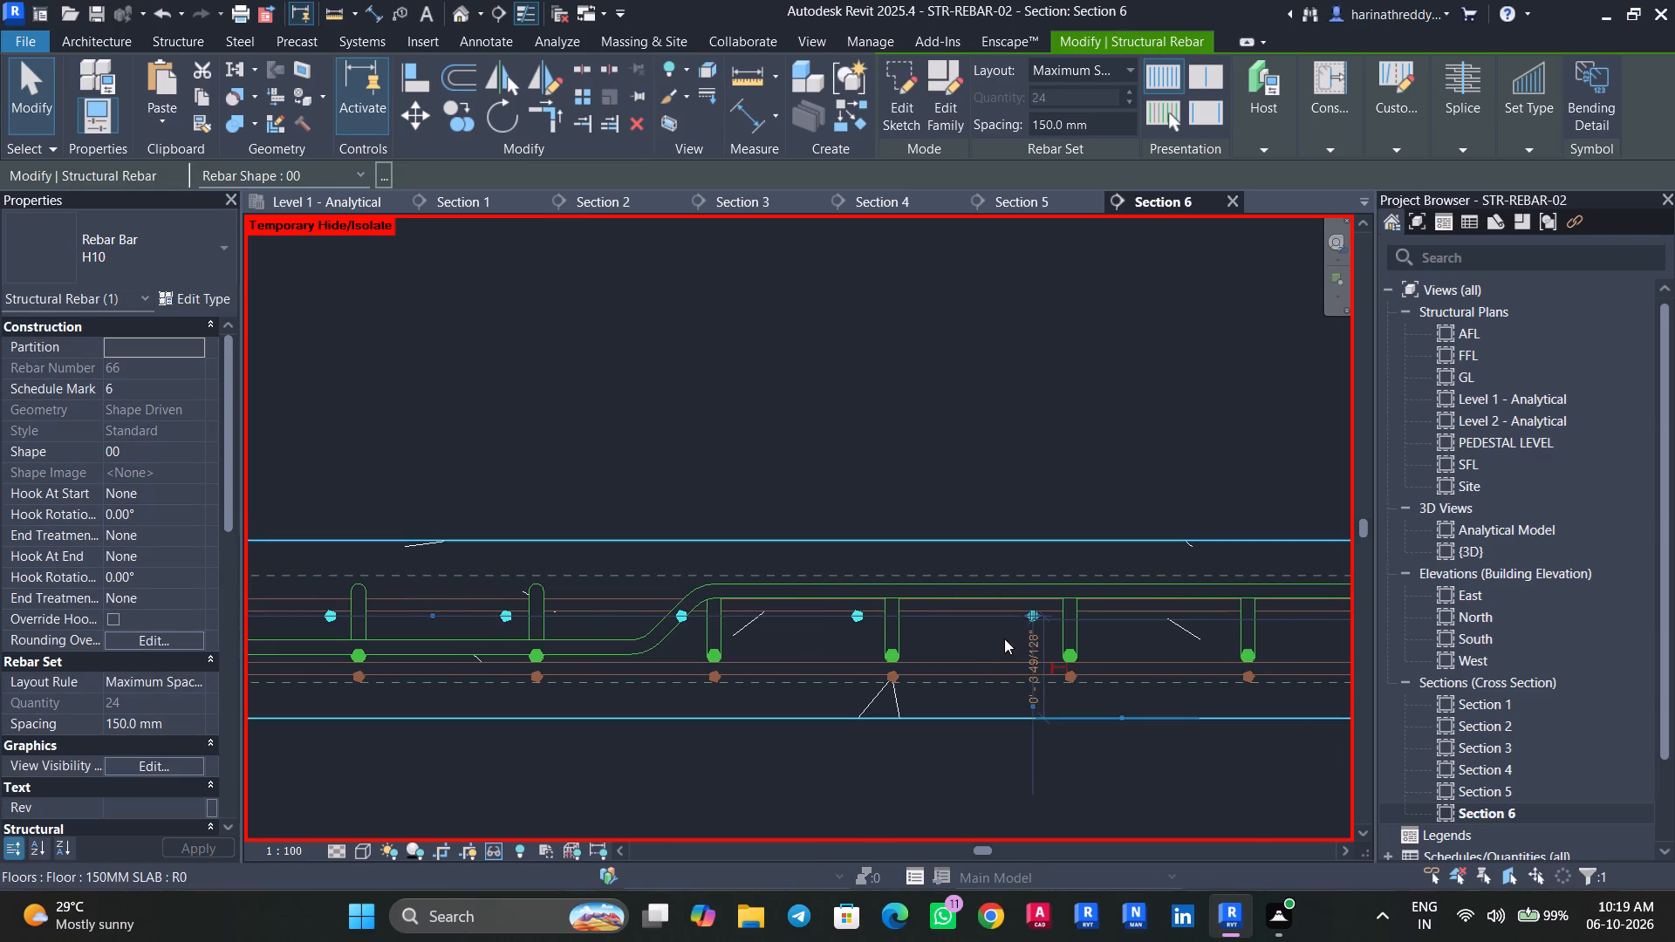
pyautogui.moveTo(1025, 614); pyautogui.dragTo(415, 614)
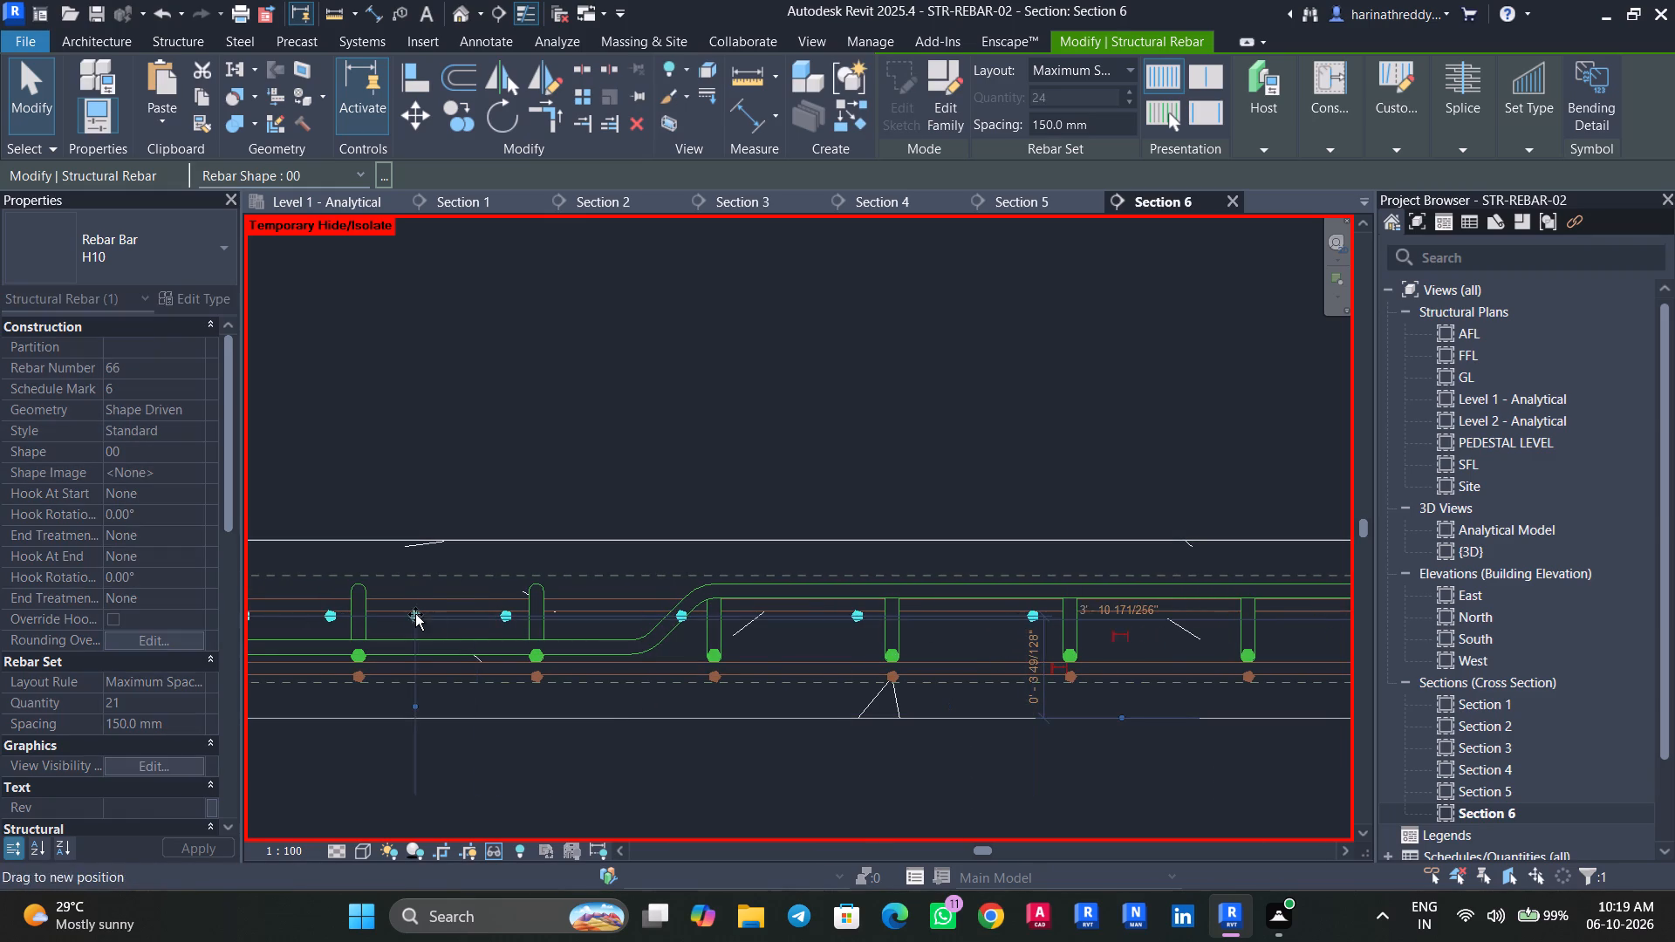
pyautogui.moveTo(485, 636); pyautogui.dragTo(1206, 652, button='middle')
pyautogui.moveTo(1132, 626); pyautogui.dragTo(551, 626)
pyautogui.moveTo(617, 648); pyautogui.dragTo(1041, 661, button='middle')
pyautogui.moveTo(871, 661); pyautogui.dragTo(980, 661, button='middle')
pyautogui.scroll(1, 982, 661)
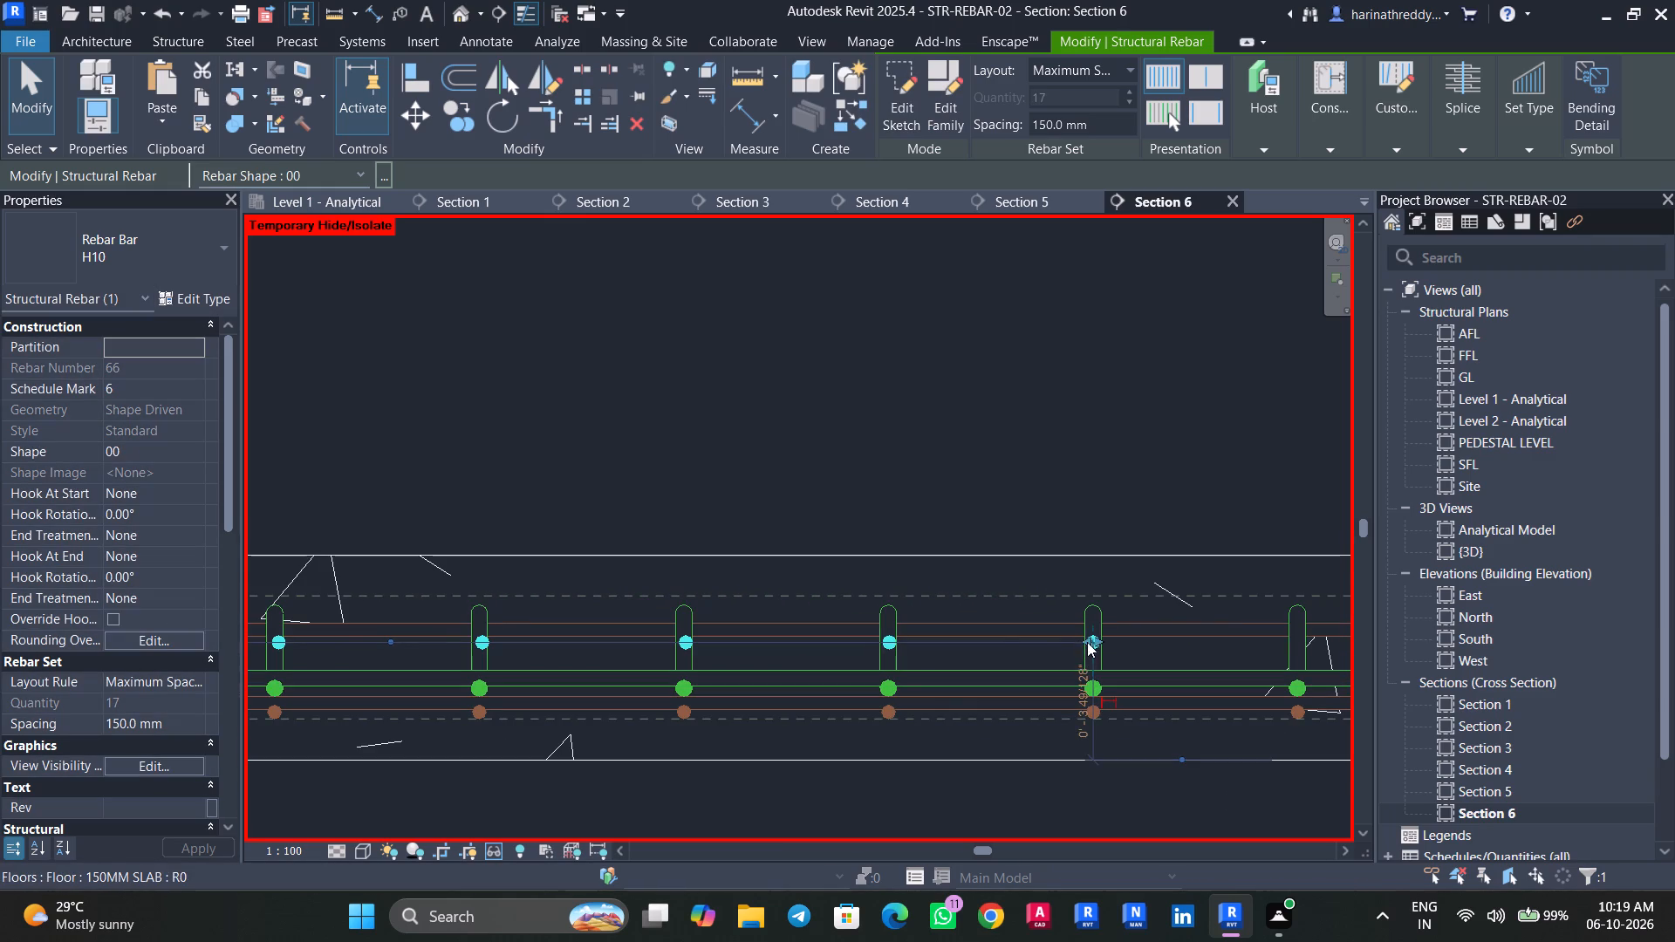
pyautogui.moveTo(1087, 640); pyautogui.dragTo(539, 641)
pyautogui.moveTo(591, 658); pyautogui.dragTo(1113, 660, button='middle')
pyautogui.moveTo(1052, 644); pyautogui.dragTo(450, 644)
pyautogui.moveTo(475, 655); pyautogui.dragTo(1080, 655, button='middle')
pyautogui.moveTo(1049, 642); pyautogui.dragTo(494, 640)
pyautogui.moveTo(541, 663); pyautogui.dragTo(1102, 659, button='middle')
pyautogui.moveTo(1048, 638); pyautogui.dragTo(980, 638)
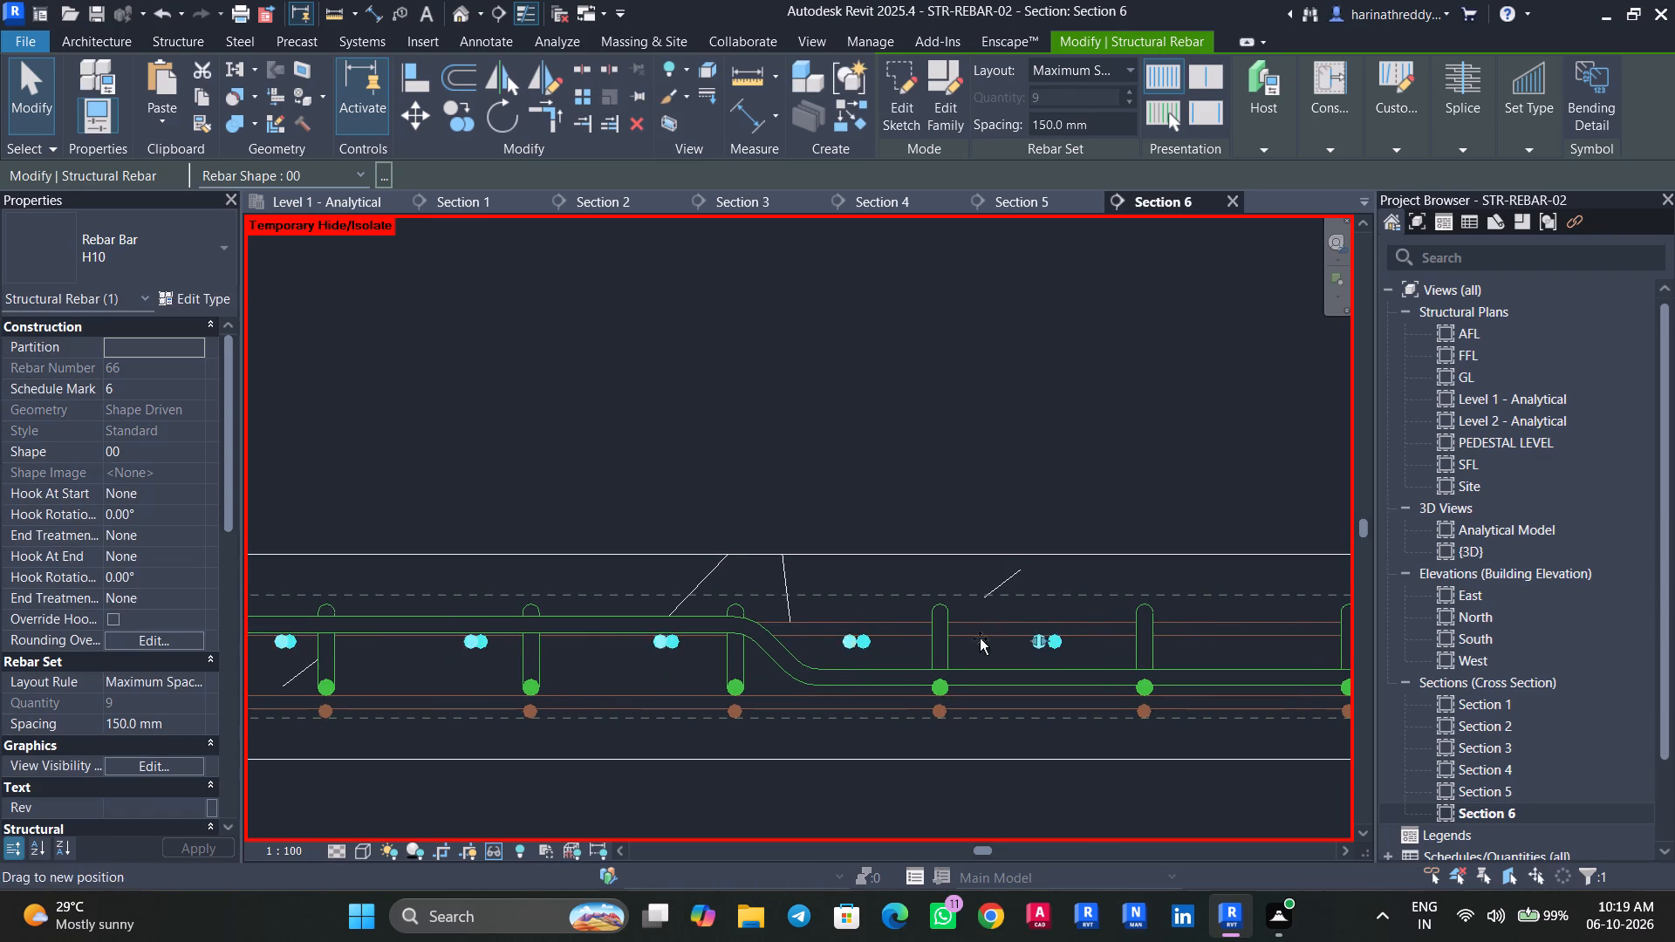
pyautogui.moveTo(980, 638); pyautogui.dragTo(716, 638)
# Examine how the shortened upper H10 bars line up with the crosswise H12 bars between the first crank and the slab edge.
pyautogui.scroll(2, 691, 649)
pyautogui.scroll(-1, 691, 649)
pyautogui.scroll(2, 691, 649)
pyautogui.moveTo(693, 652); pyautogui.dragTo(801, 664, button='middle')
pyautogui.moveTo(631, 677); pyautogui.dragTo(962, 680, button='middle')
pyautogui.moveTo(716, 692); pyautogui.dragTo(863, 692, button='middle')
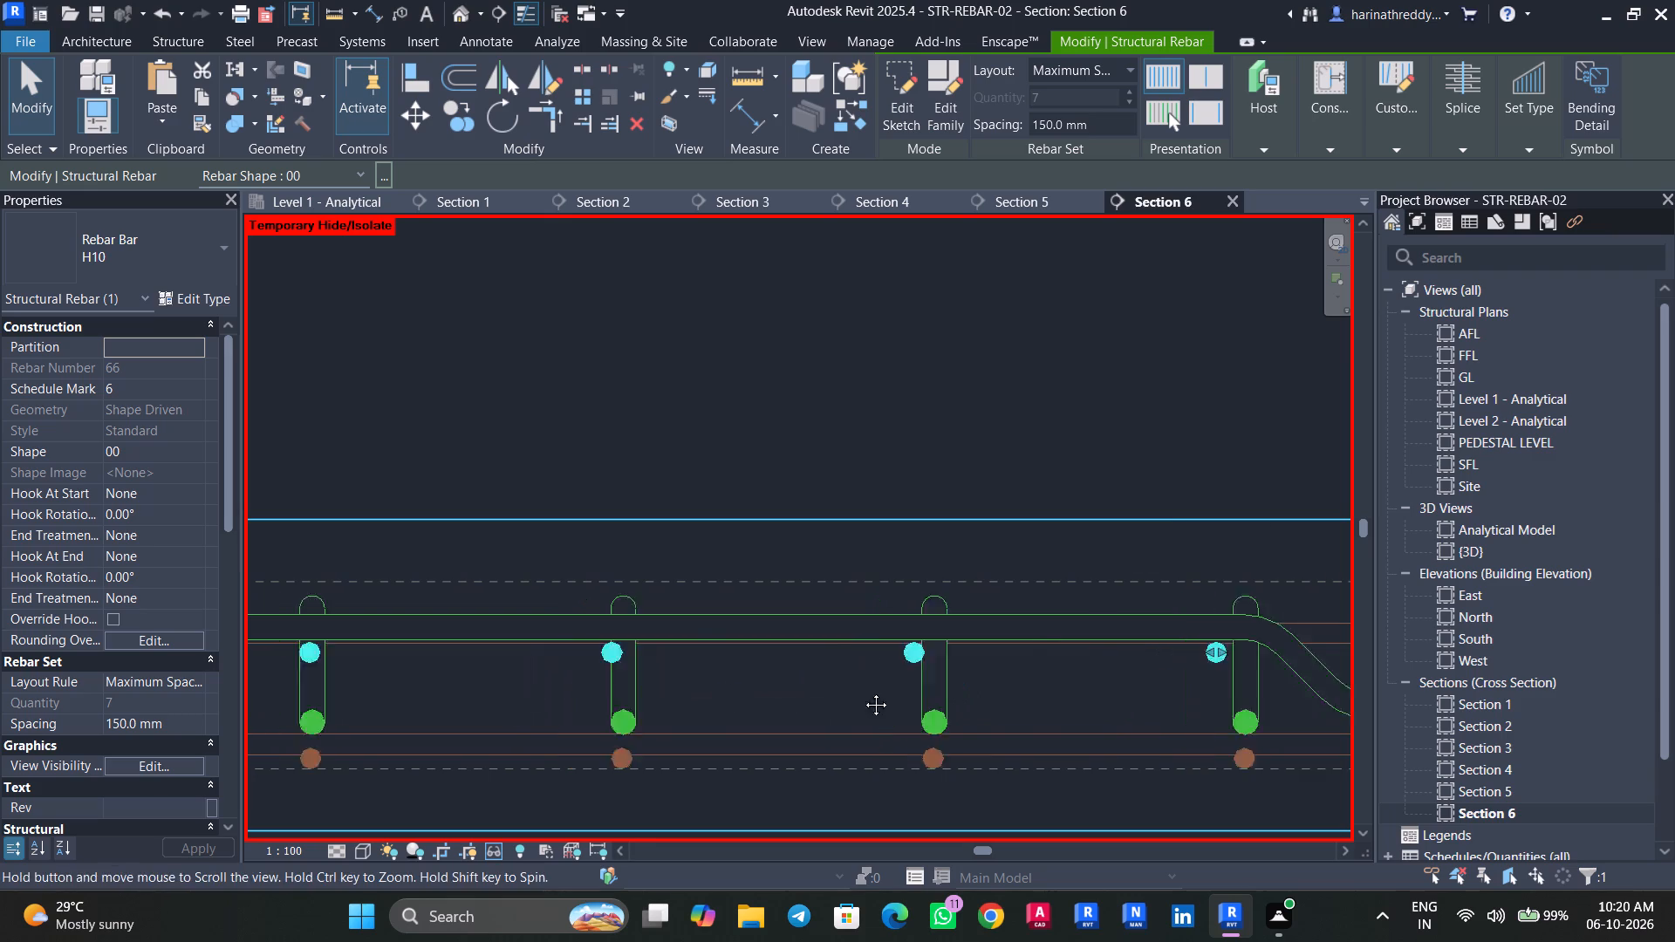
pyautogui.moveTo(863, 692); pyautogui.dragTo(921, 692, button='middle')
pyautogui.moveTo(732, 692); pyautogui.dragTo(1074, 692, button='middle')
pyautogui.moveTo(701, 706); pyautogui.dragTo(962, 706, button='middle')
pyautogui.moveTo(643, 704); pyautogui.dragTo(830, 704, button='middle')
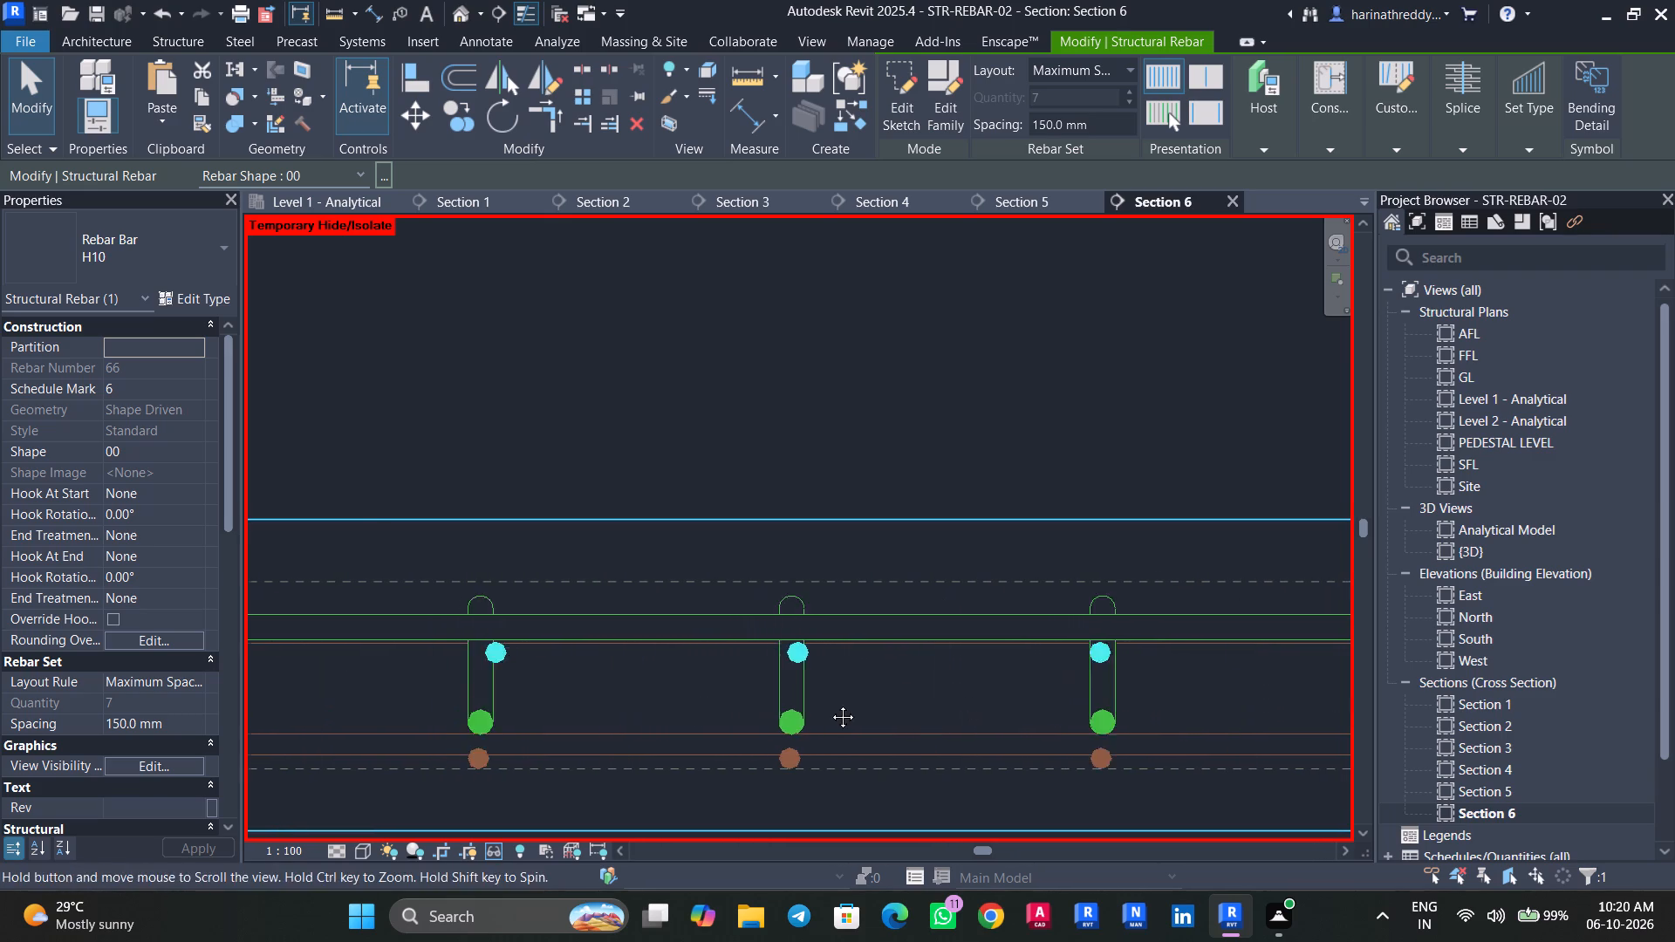
pyautogui.moveTo(830, 704); pyautogui.dragTo(958, 704, button='middle')
pyautogui.moveTo(829, 703); pyautogui.dragTo(982, 703, button='middle')
pyautogui.moveTo(719, 701); pyautogui.dragTo(850, 706, button='middle')
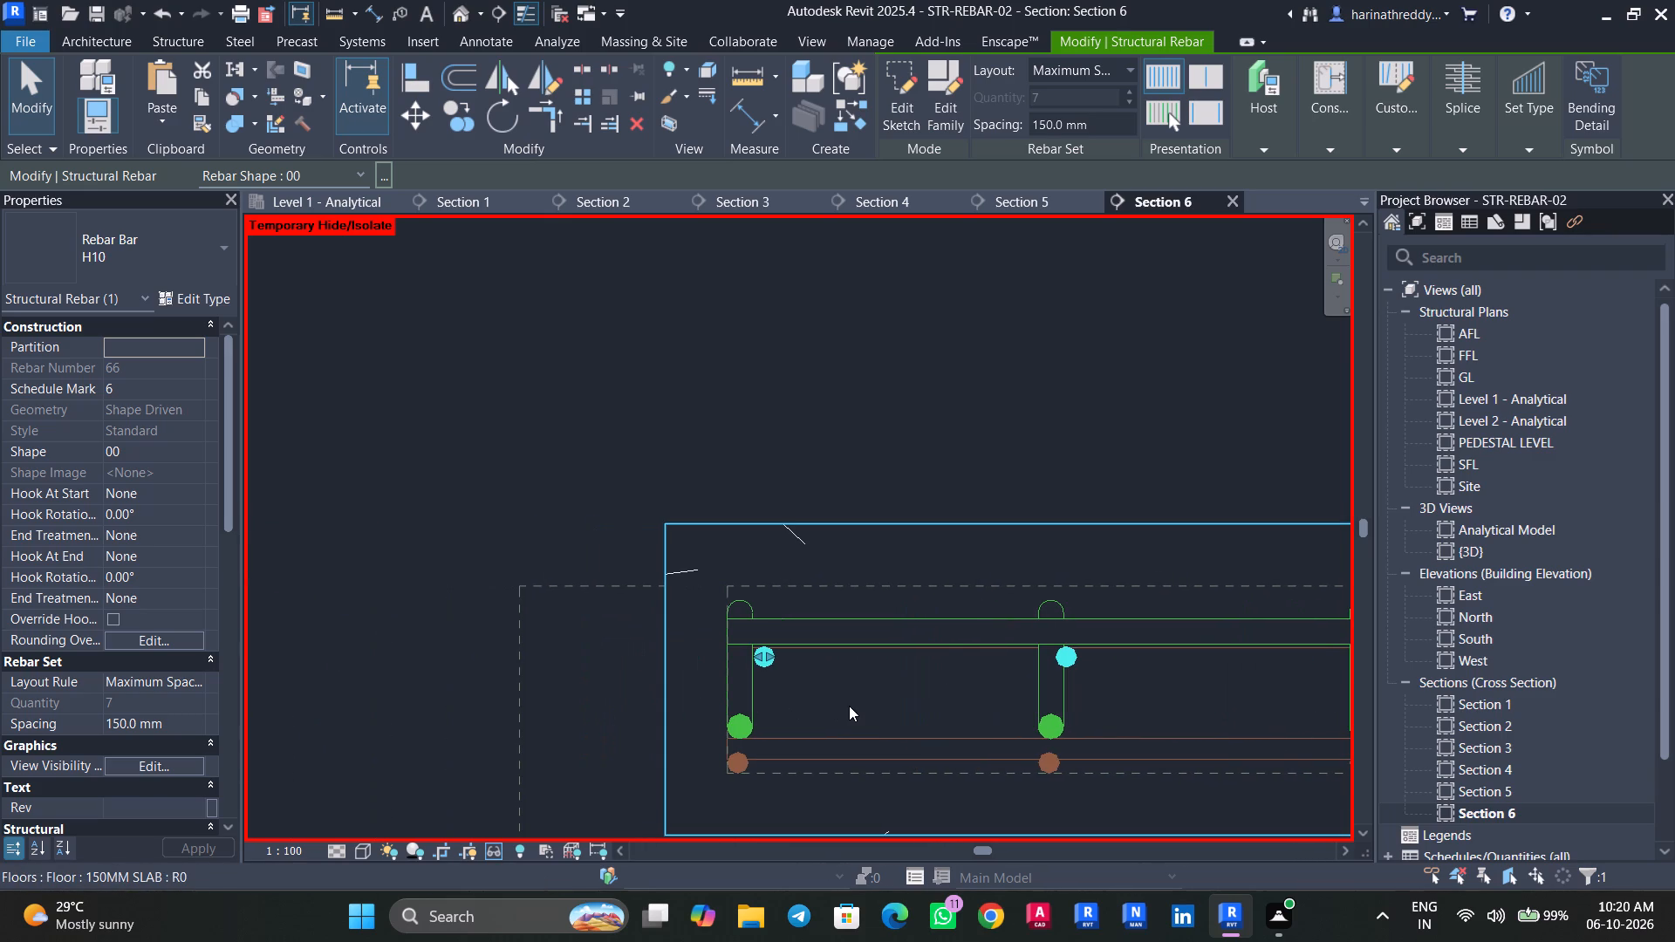
pyautogui.press('Escape')
pyautogui.press('Escape')
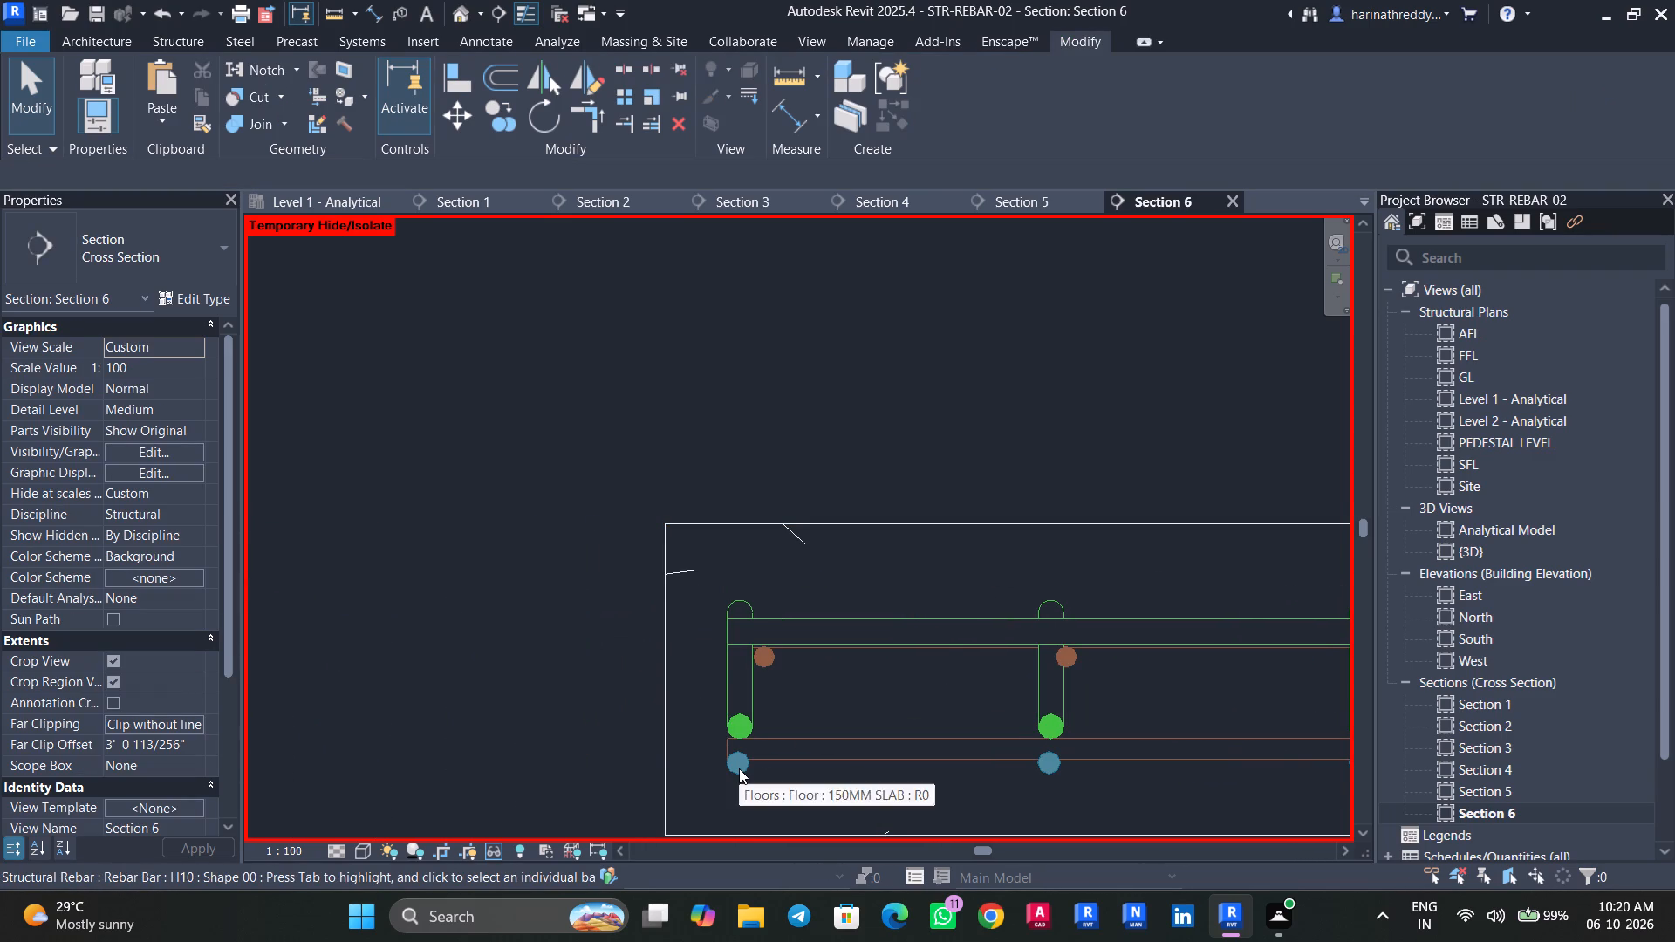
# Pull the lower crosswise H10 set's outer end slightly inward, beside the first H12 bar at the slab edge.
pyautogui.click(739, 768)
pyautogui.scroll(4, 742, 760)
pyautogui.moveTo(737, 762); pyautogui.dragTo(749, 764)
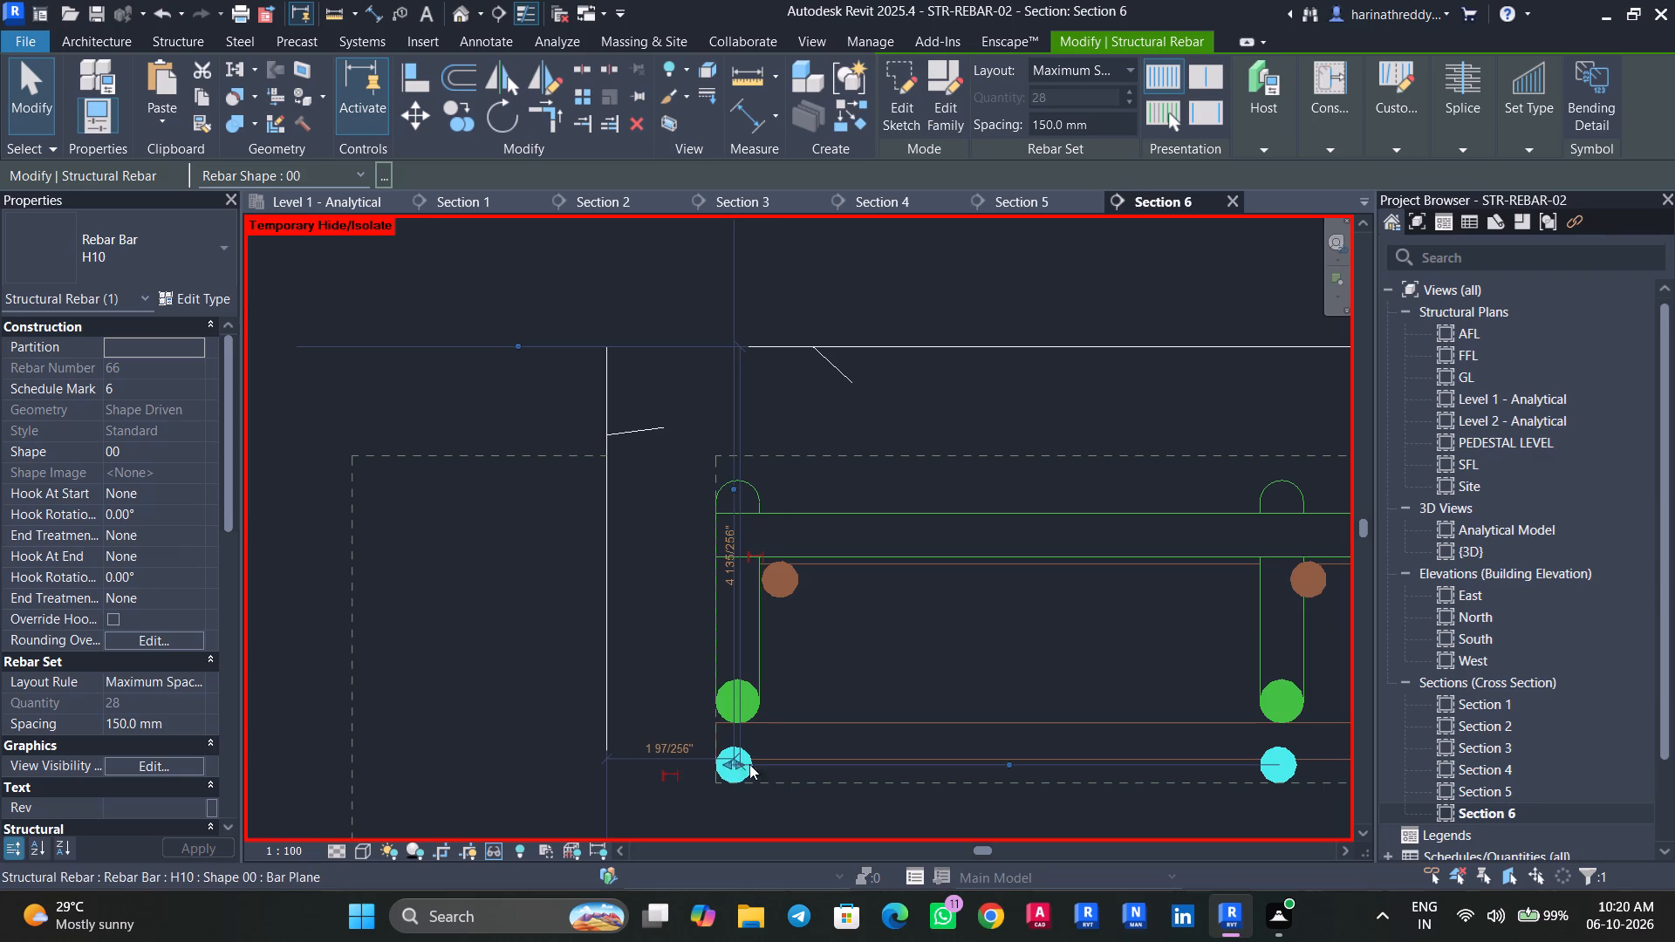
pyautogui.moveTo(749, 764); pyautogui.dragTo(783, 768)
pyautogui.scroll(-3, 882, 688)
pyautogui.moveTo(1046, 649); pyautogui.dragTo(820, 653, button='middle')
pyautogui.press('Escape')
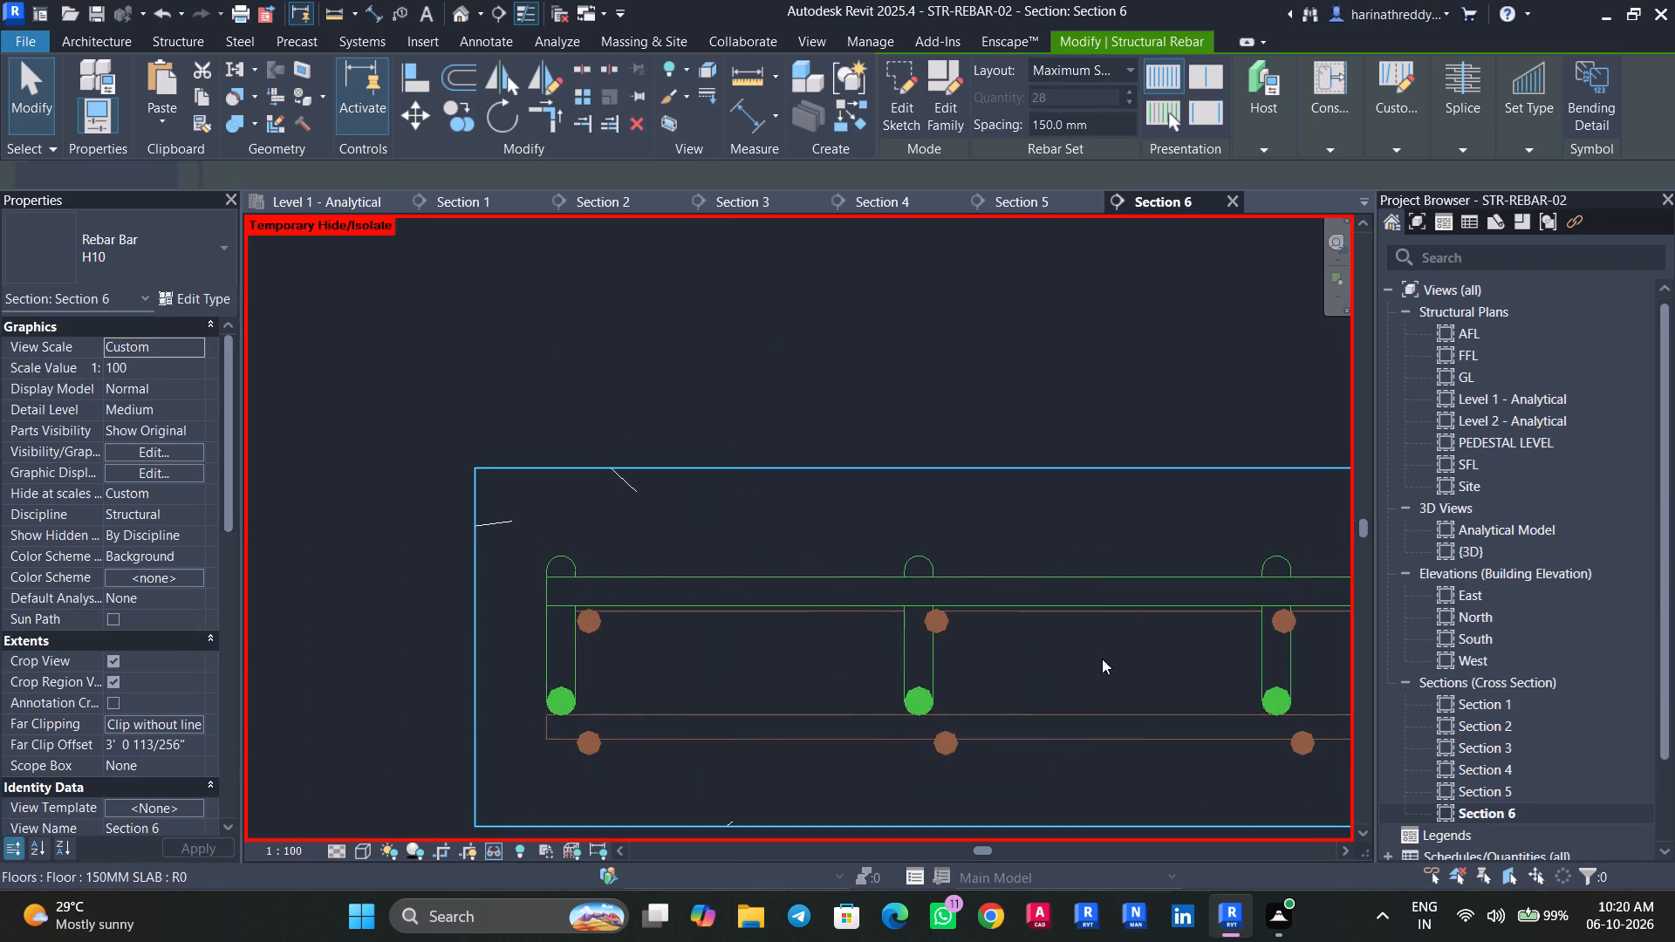
# Examine the lower crosswise H10 set along the slab to its last bar at the opposite edge.
pyautogui.moveTo(1102, 659); pyautogui.dragTo(831, 658, button='middle')
pyautogui.scroll(-3, 818, 706)
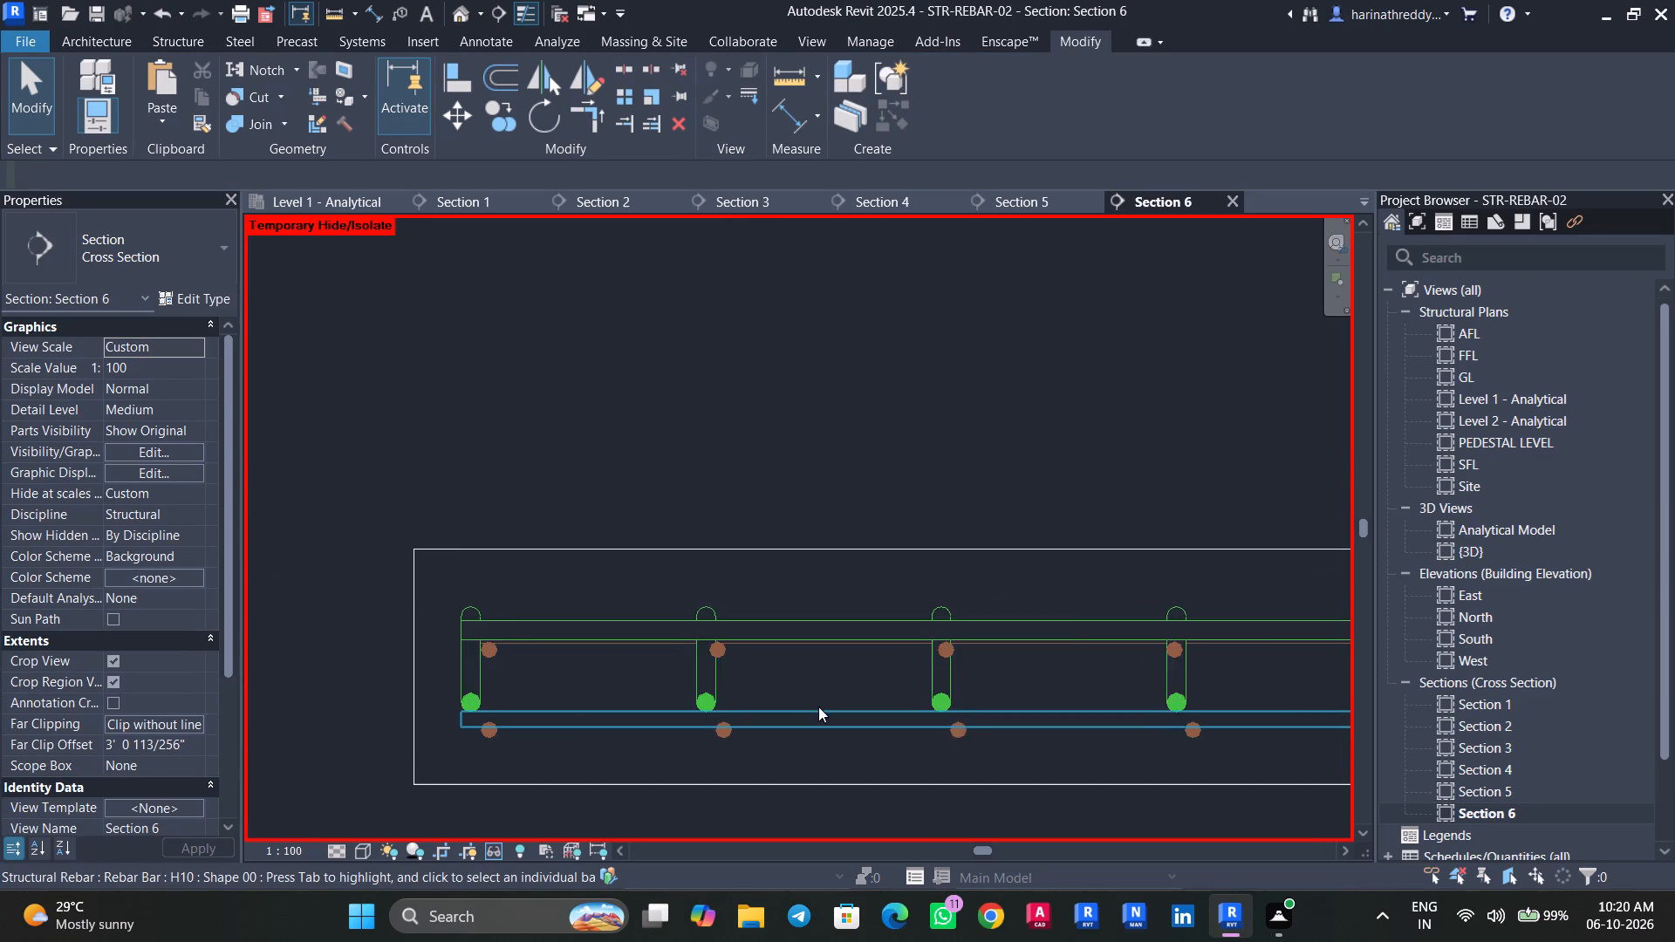
pyautogui.scroll(-2, 818, 706)
pyautogui.moveTo(1197, 696); pyautogui.dragTo(845, 704, button='middle')
pyautogui.moveTo(1176, 700); pyautogui.dragTo(913, 686, button='middle')
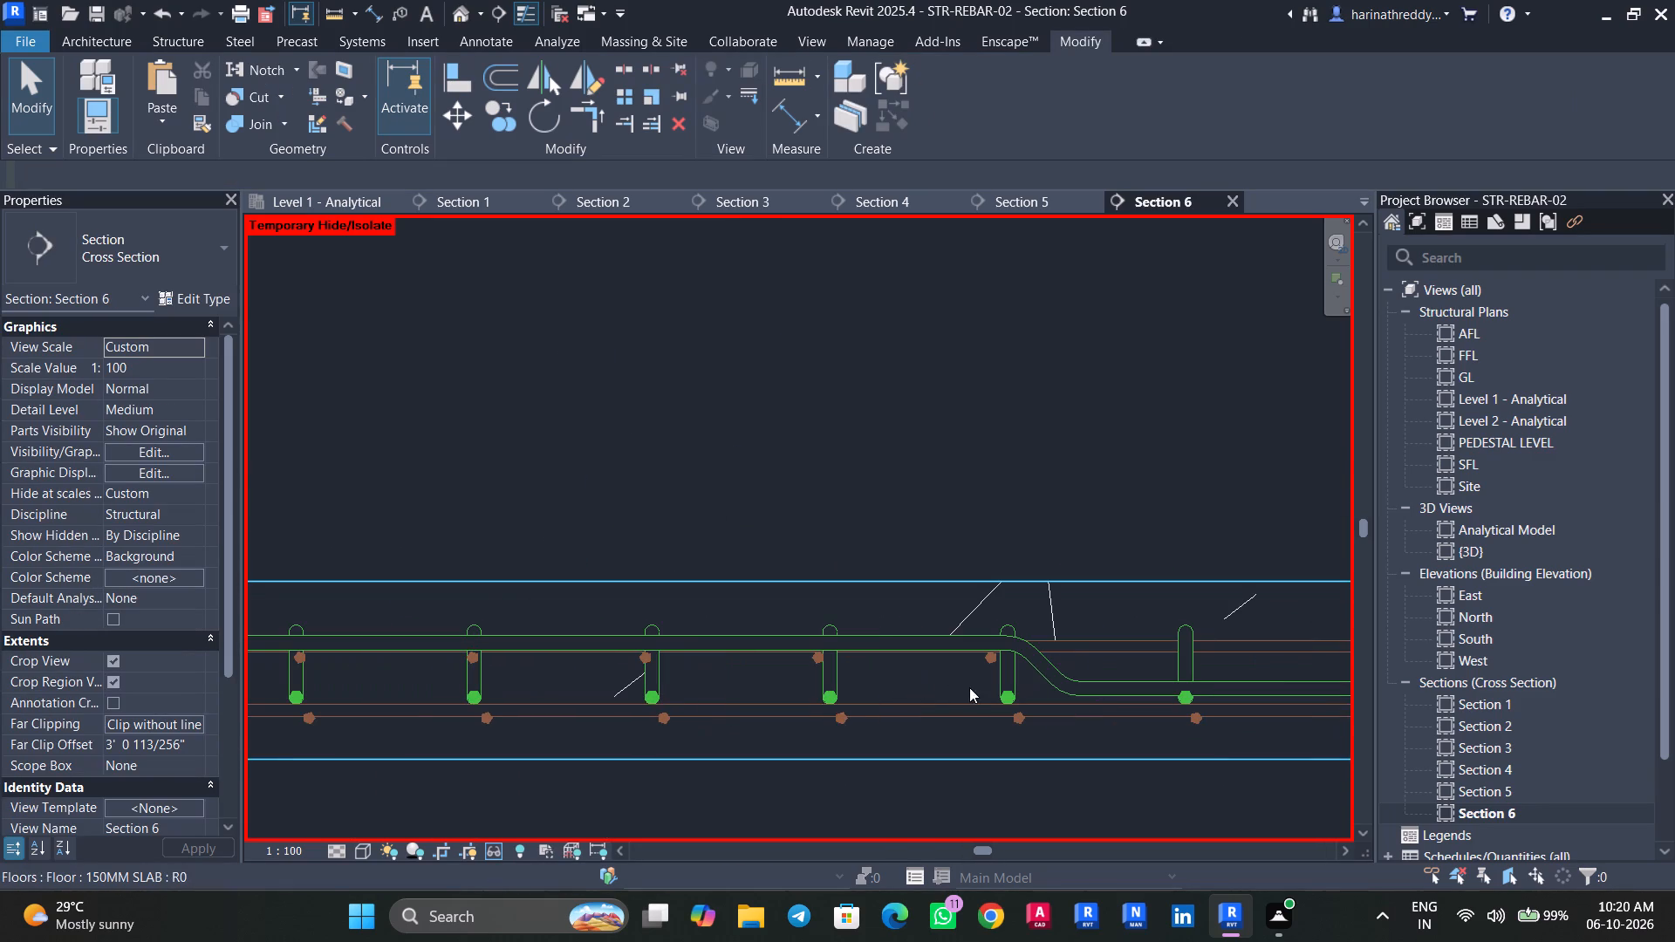
pyautogui.scroll(-9, 930, 687)
pyautogui.moveTo(1179, 714); pyautogui.dragTo(744, 718, button='middle')
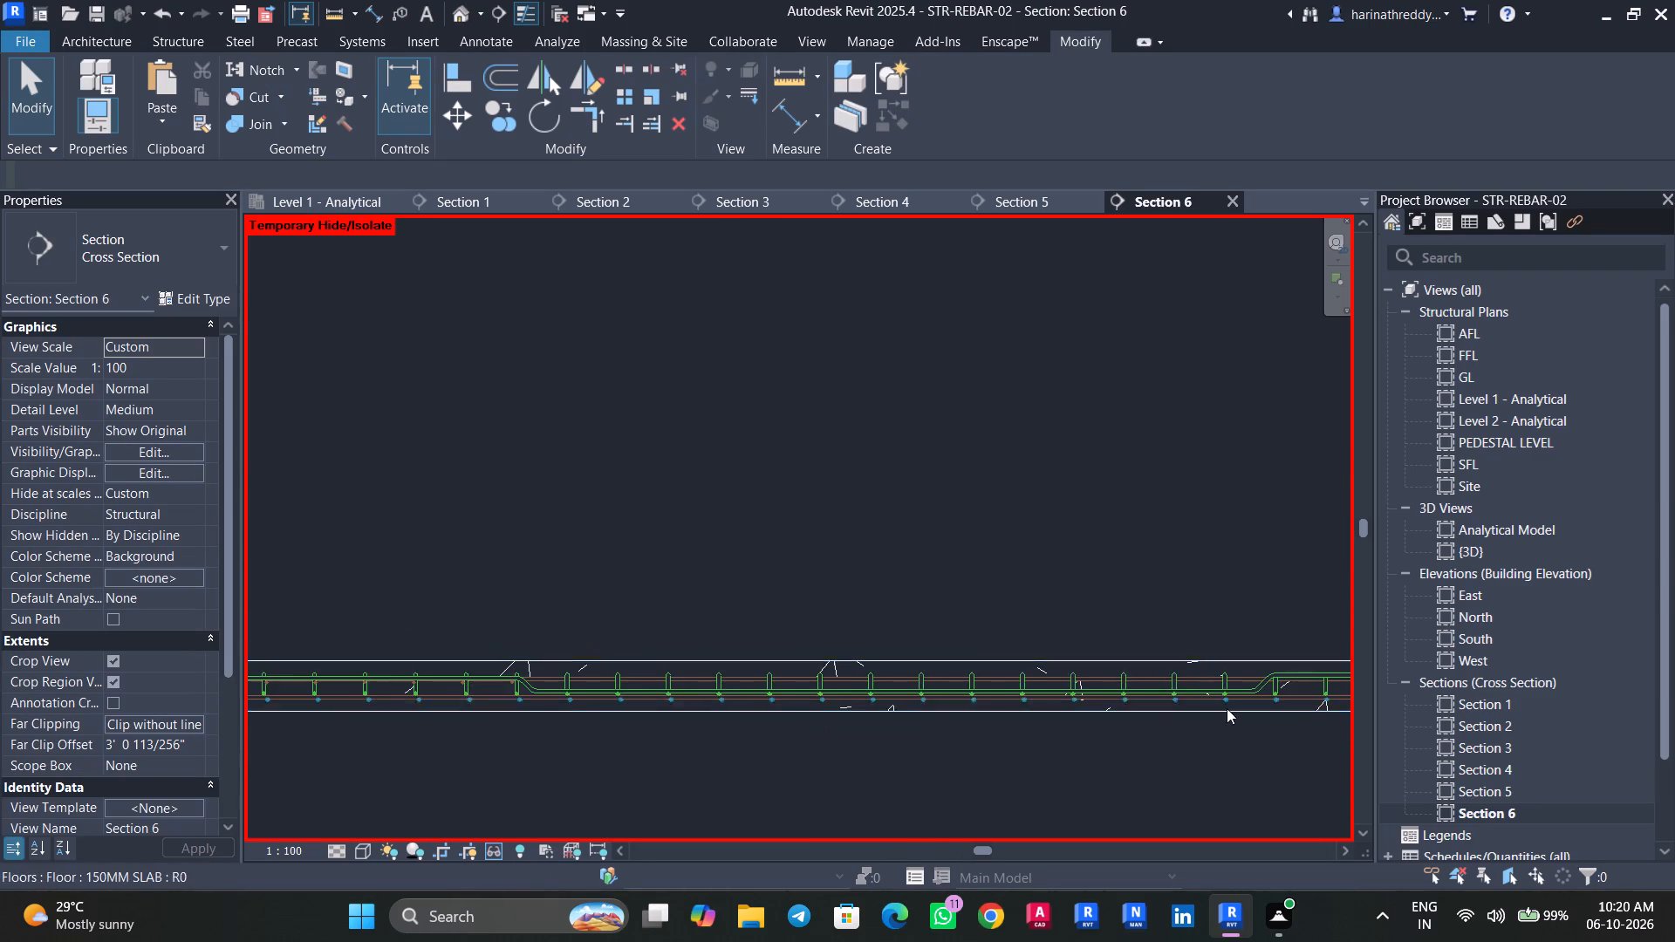
pyautogui.moveTo(1182, 712); pyautogui.dragTo(770, 712, button='middle')
pyautogui.scroll(12, 1157, 712)
pyautogui.click(1176, 688)
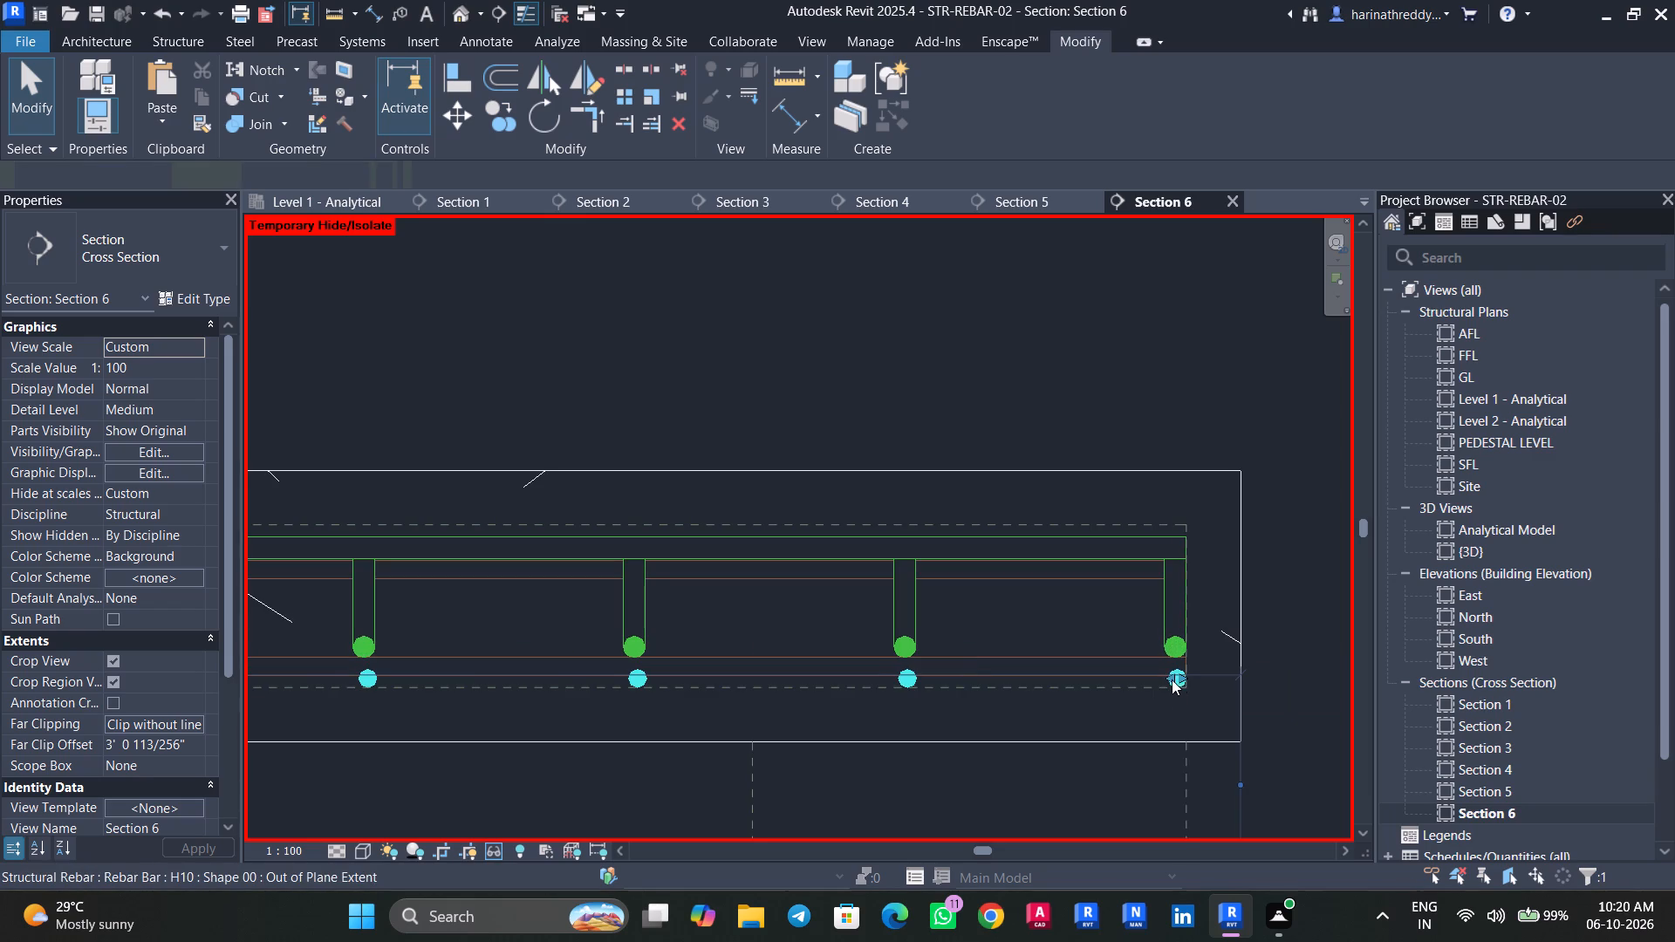
pyautogui.click(1172, 677)
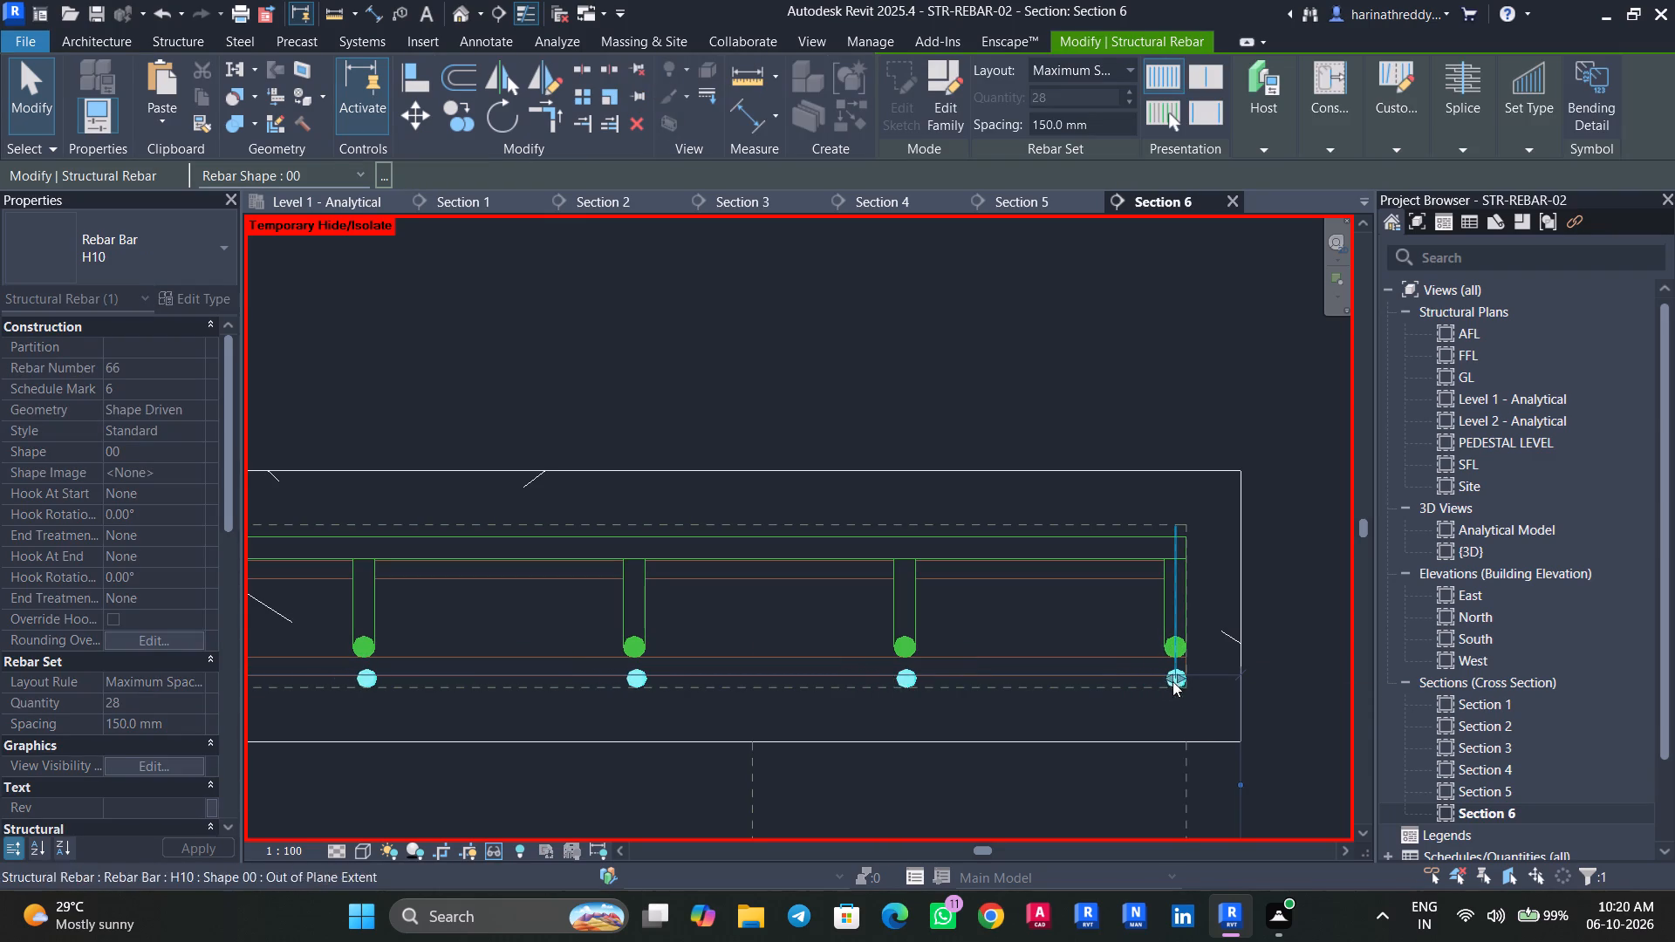
pyautogui.press('Escape')
pyautogui.scroll(-7, 1063, 705)
pyautogui.moveTo(881, 733); pyautogui.dragTo(1576, 731, button='middle')
pyautogui.moveTo(874, 750); pyautogui.dragTo(1171, 750, button='middle')
pyautogui.moveTo(674, 754); pyautogui.dragTo(1166, 754, button='middle')
pyautogui.moveTo(877, 766); pyautogui.dragTo(1364, 763, button='middle')
pyautogui.scroll(-1, 1364, 763)
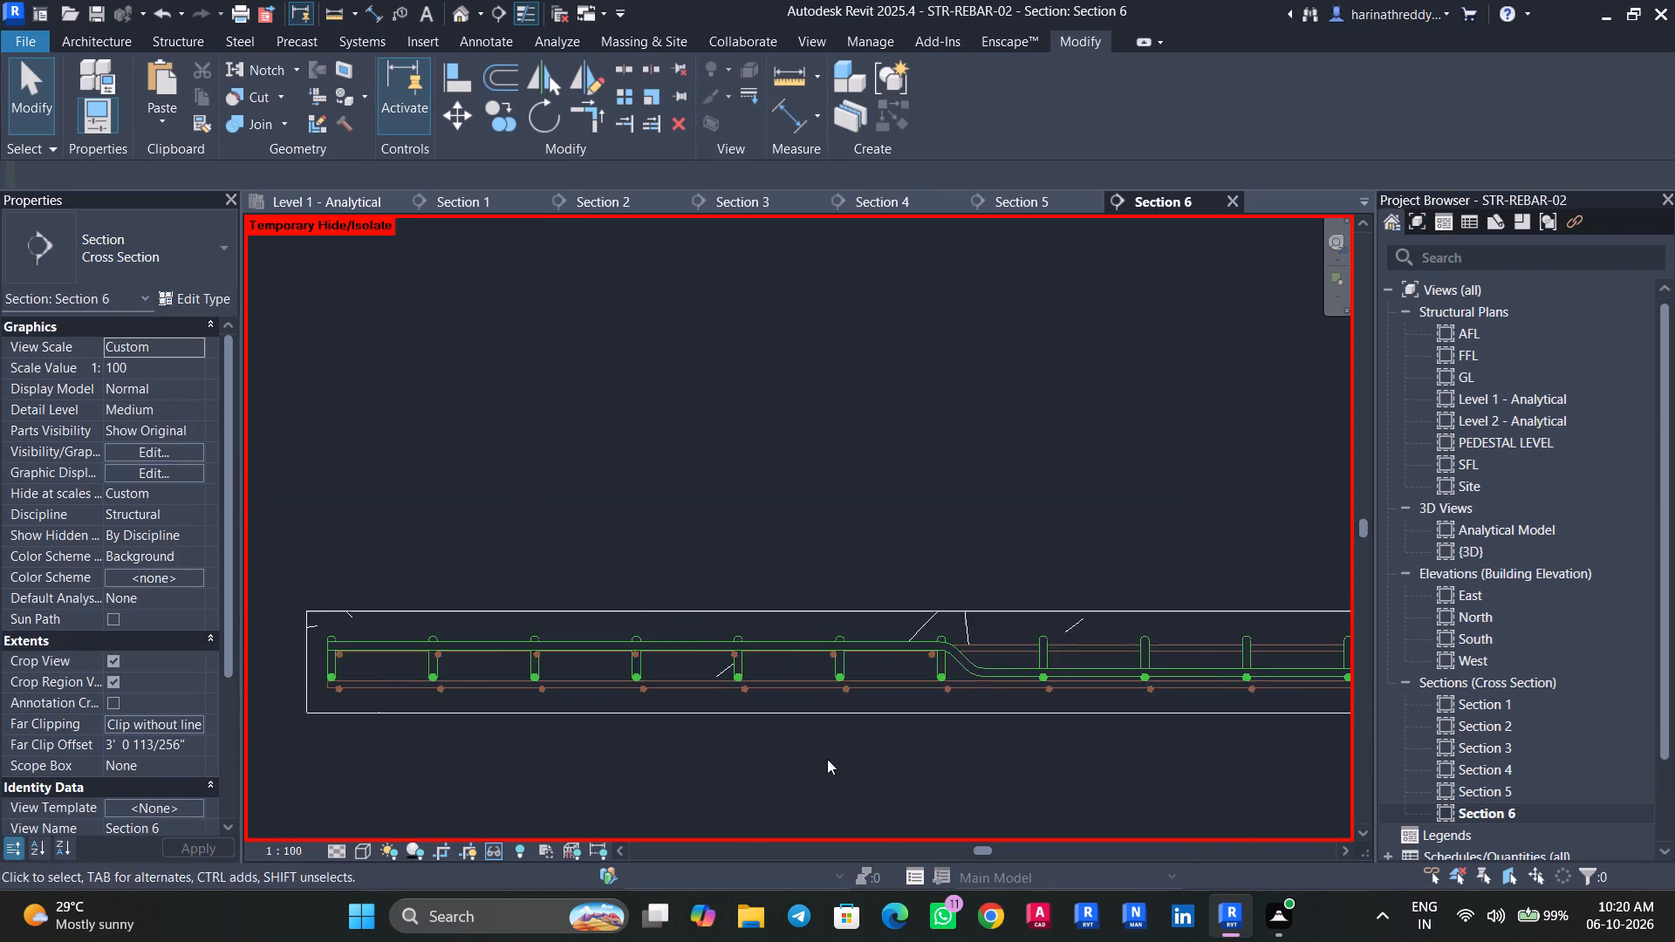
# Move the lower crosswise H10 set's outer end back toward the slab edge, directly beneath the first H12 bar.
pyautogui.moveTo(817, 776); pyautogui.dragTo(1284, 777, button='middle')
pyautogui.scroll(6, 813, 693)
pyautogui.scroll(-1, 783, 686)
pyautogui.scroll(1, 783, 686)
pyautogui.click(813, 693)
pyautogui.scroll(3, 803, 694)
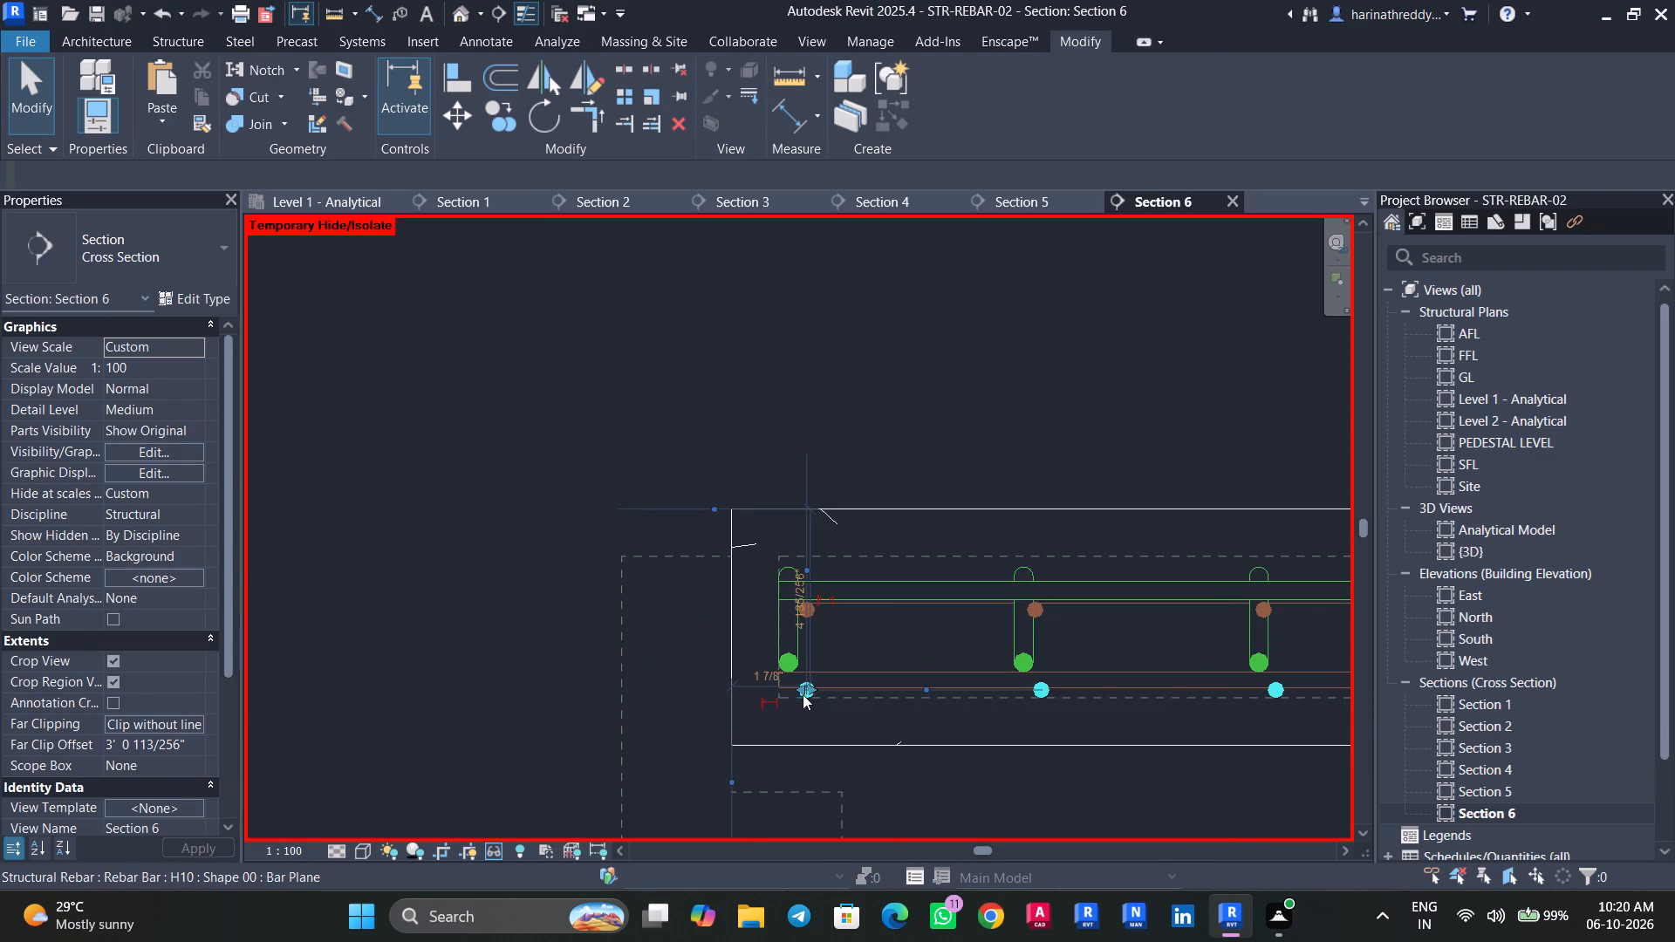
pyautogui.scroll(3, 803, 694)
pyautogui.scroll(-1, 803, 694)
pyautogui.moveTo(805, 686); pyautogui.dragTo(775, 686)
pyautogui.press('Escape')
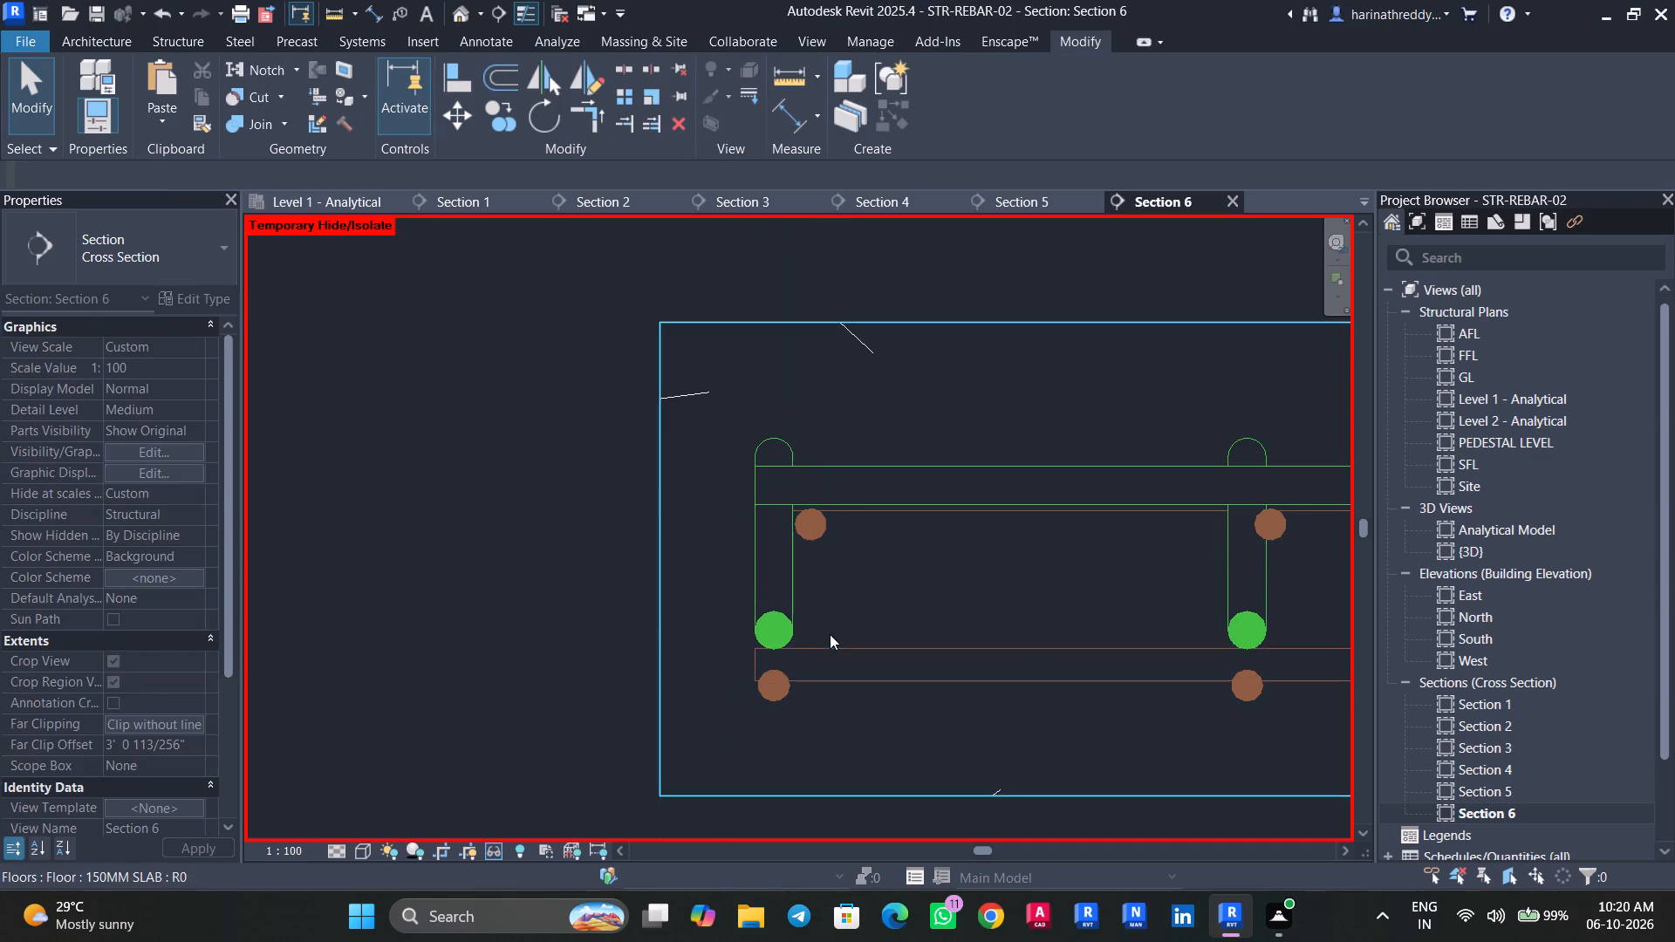
# Pull the lower crosswise H10 set's outer end inward so its first bar sits directly below the first upper H10 bar.
pyautogui.moveTo(833, 619); pyautogui.dragTo(735, 651, button='middle')
pyautogui.click(732, 561)
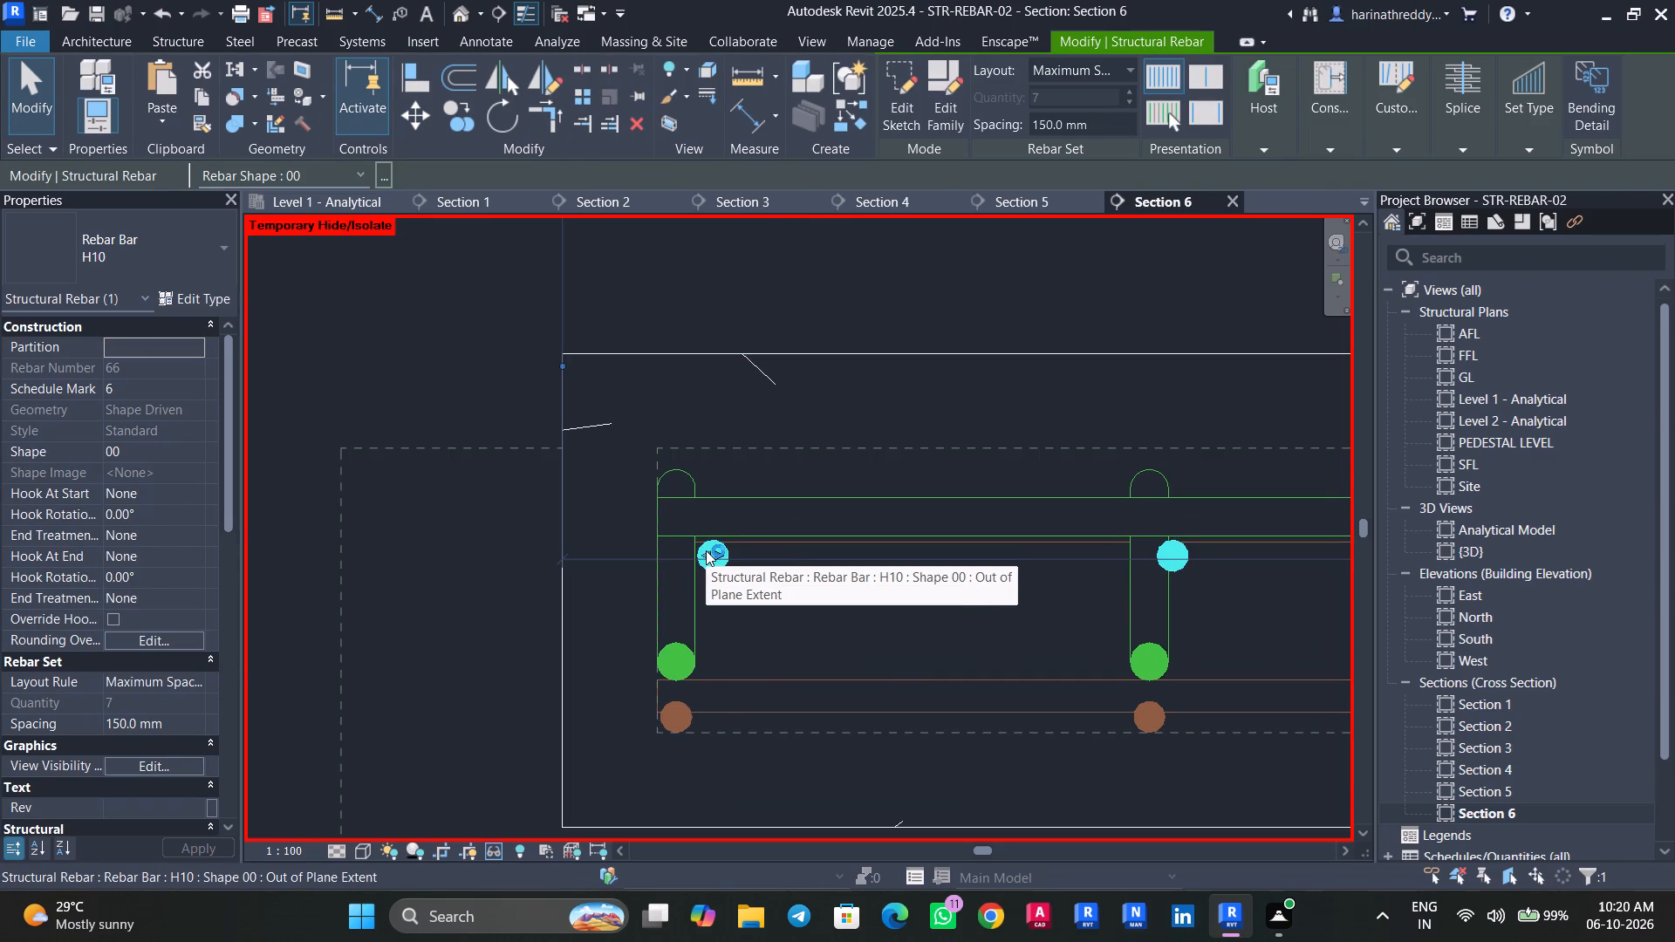
pyautogui.press('Escape')
pyautogui.press('Escape')
pyautogui.click(675, 733)
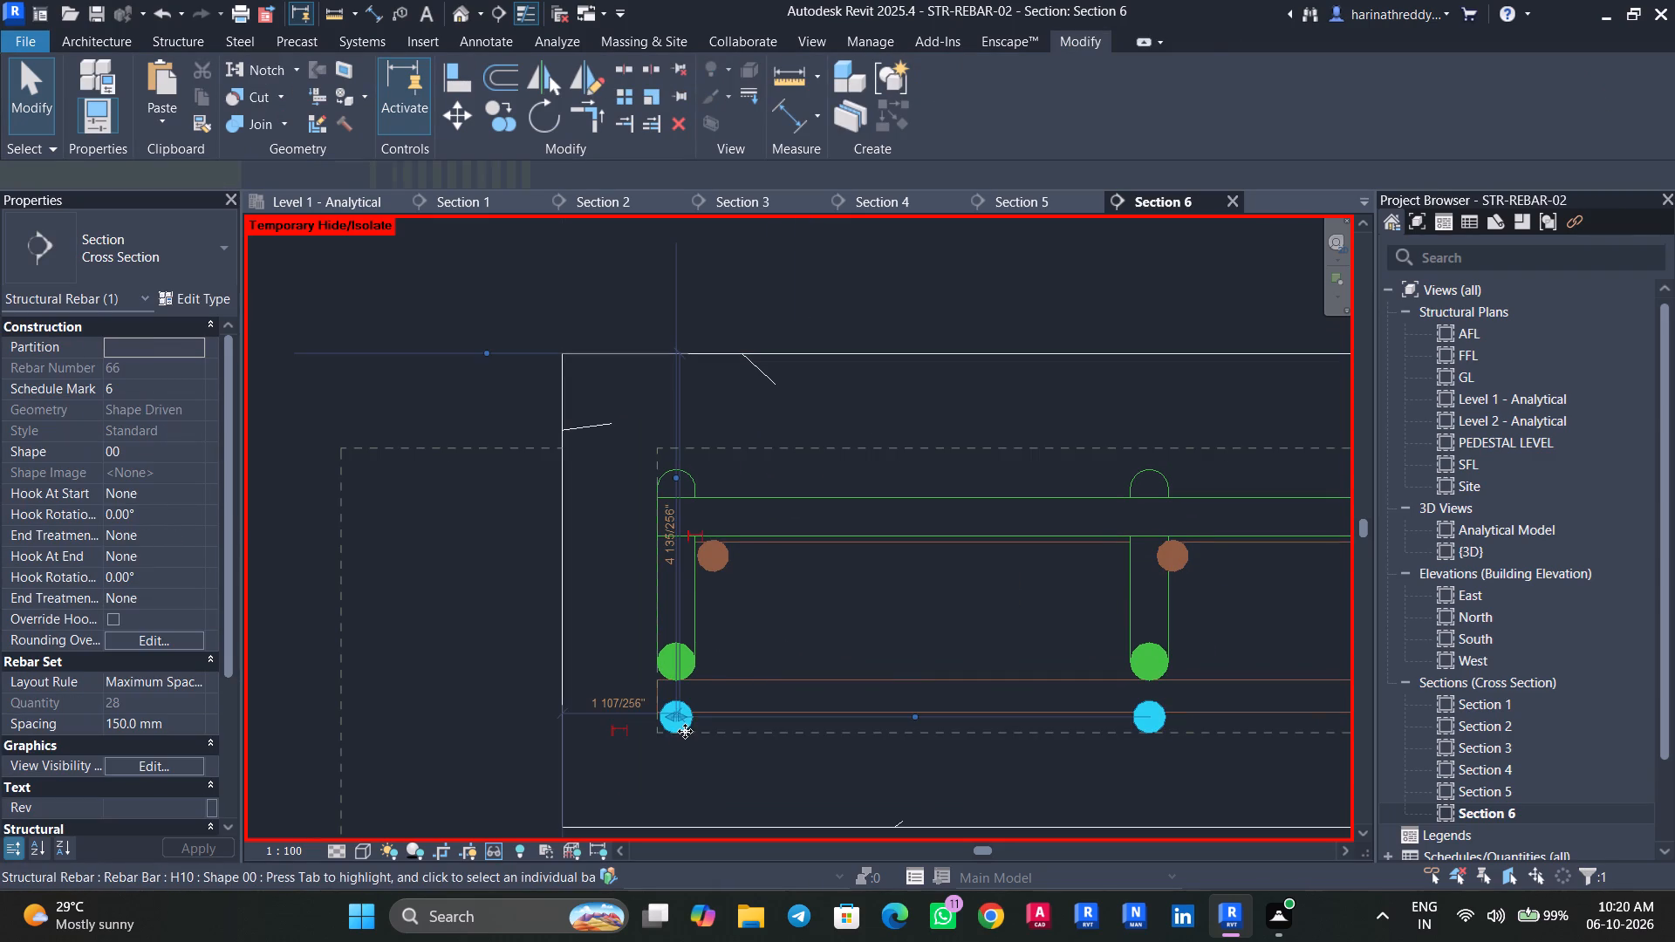
pyautogui.press('Escape')
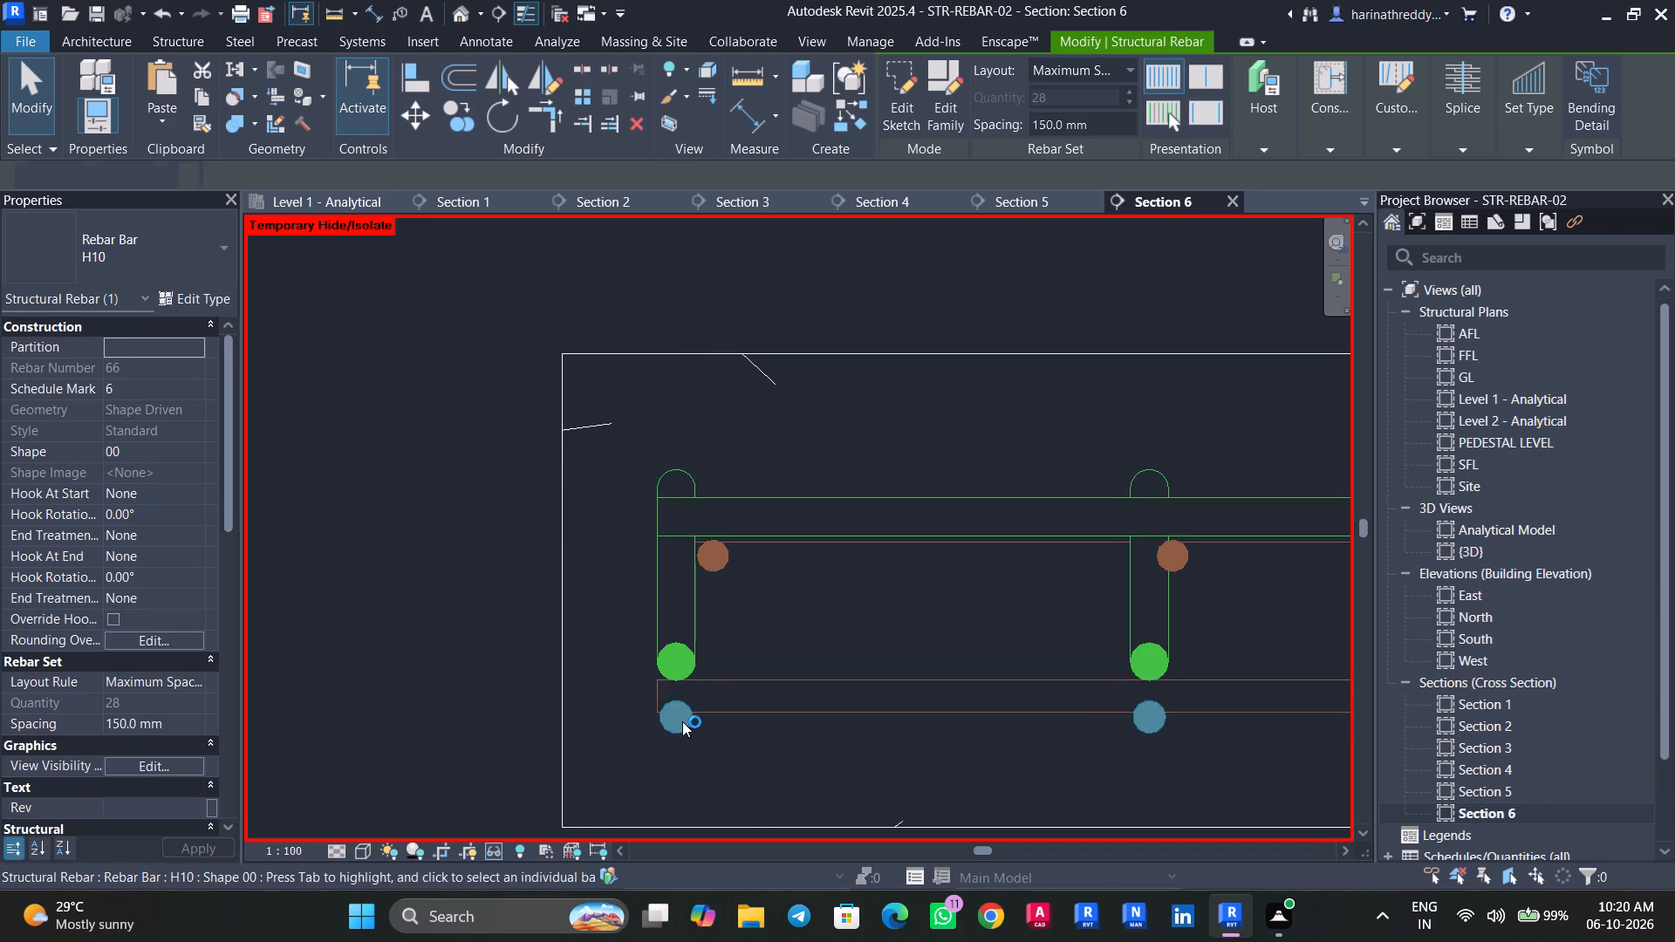
pyautogui.click(680, 720)
pyautogui.moveTo(683, 717); pyautogui.dragTo(706, 718)
pyautogui.press('Escape')
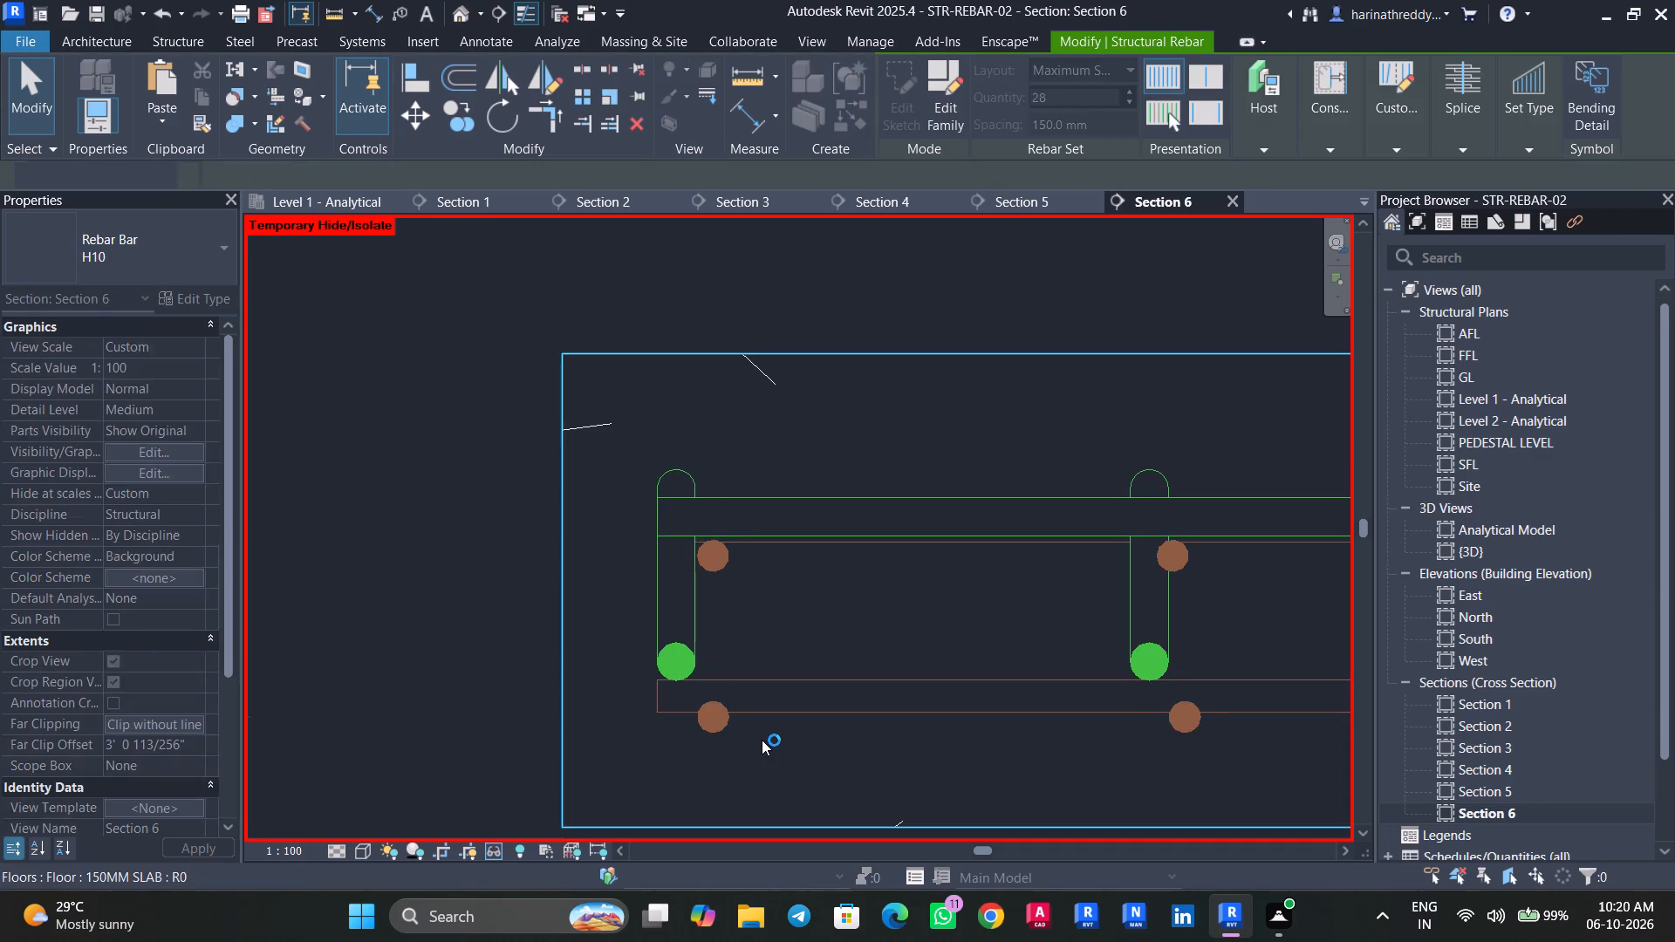
# Nudge the shortened upper crosswise H10 set three increments inward, away from the slab edge.
pyautogui.scroll(-4, 762, 740)
pyautogui.moveTo(930, 752); pyautogui.dragTo(816, 752, button='middle')
pyautogui.click(888, 634)
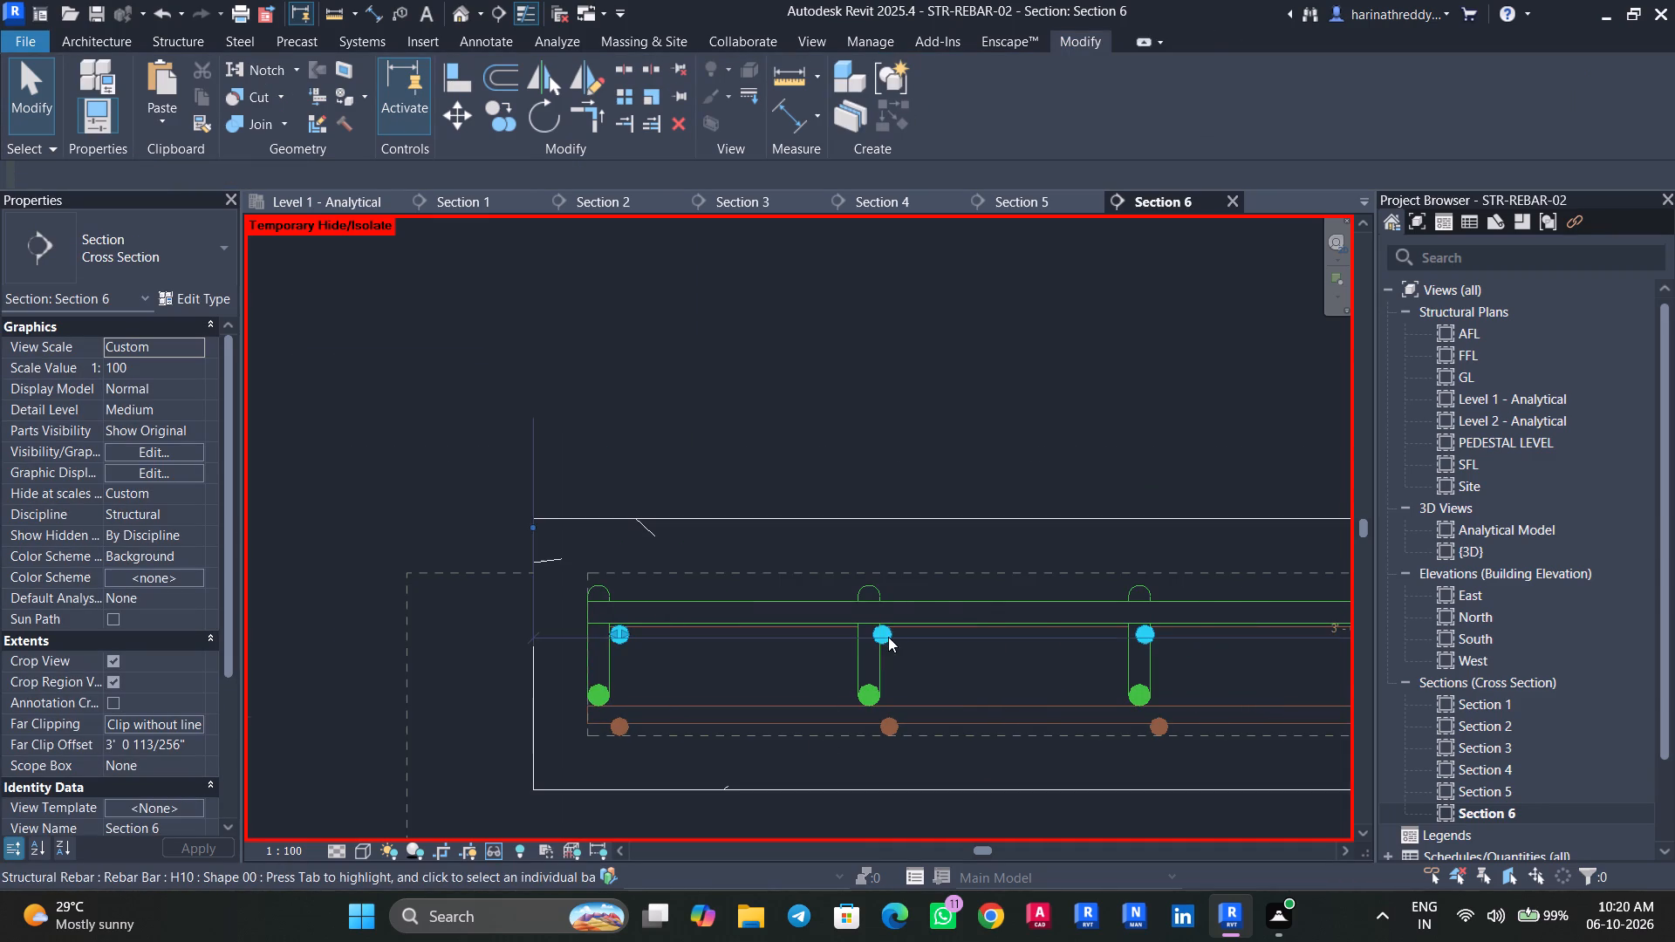
pyautogui.scroll(2, 888, 638)
pyautogui.moveTo(885, 636); pyautogui.dragTo(903, 632)
pyautogui.press('Escape')
pyautogui.click(887, 636)
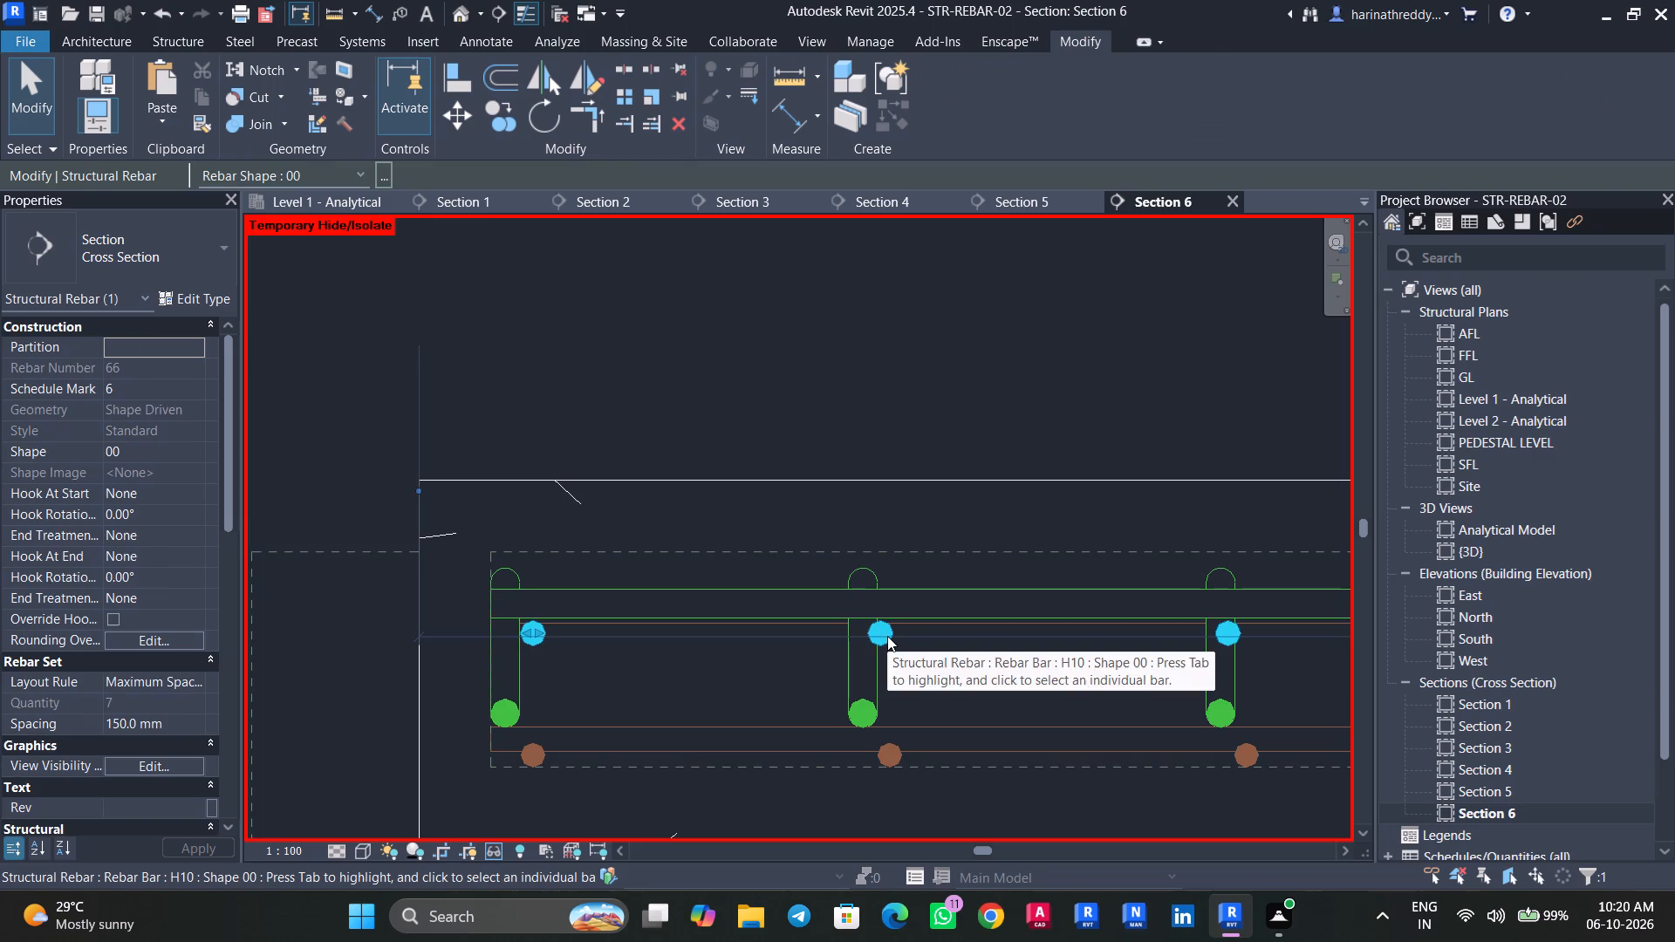
pyautogui.press('Right')
pyautogui.press('Right')
pyautogui.press('Escape')
pyautogui.press('Escape')
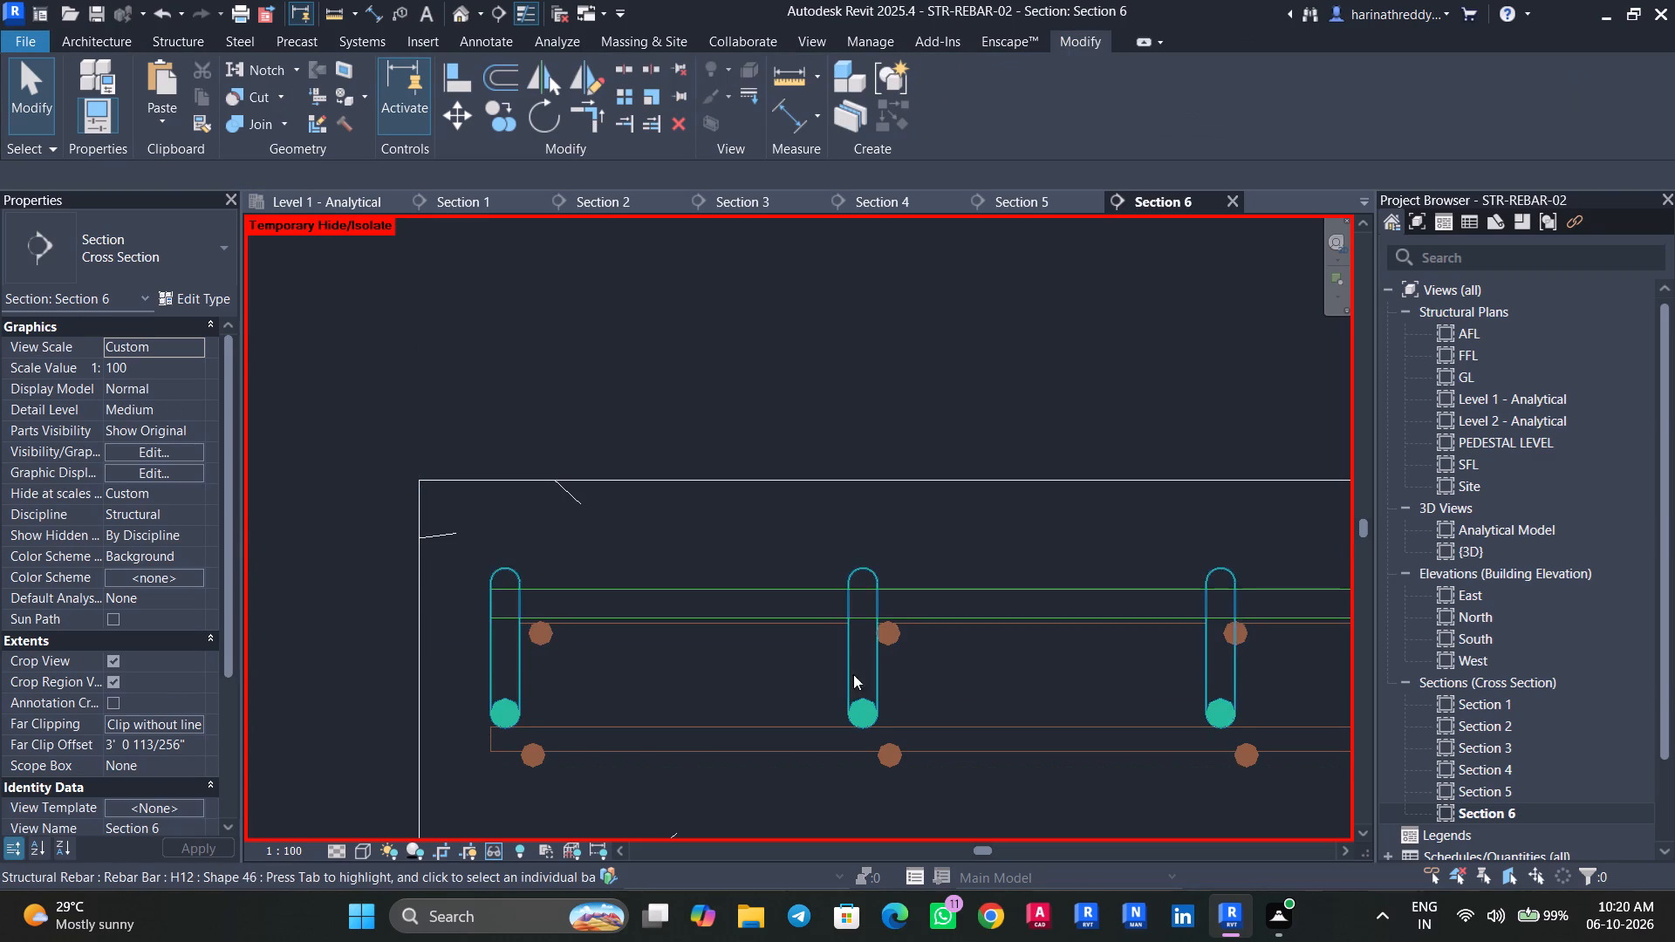
pyautogui.click(895, 632)
pyautogui.press('Right')
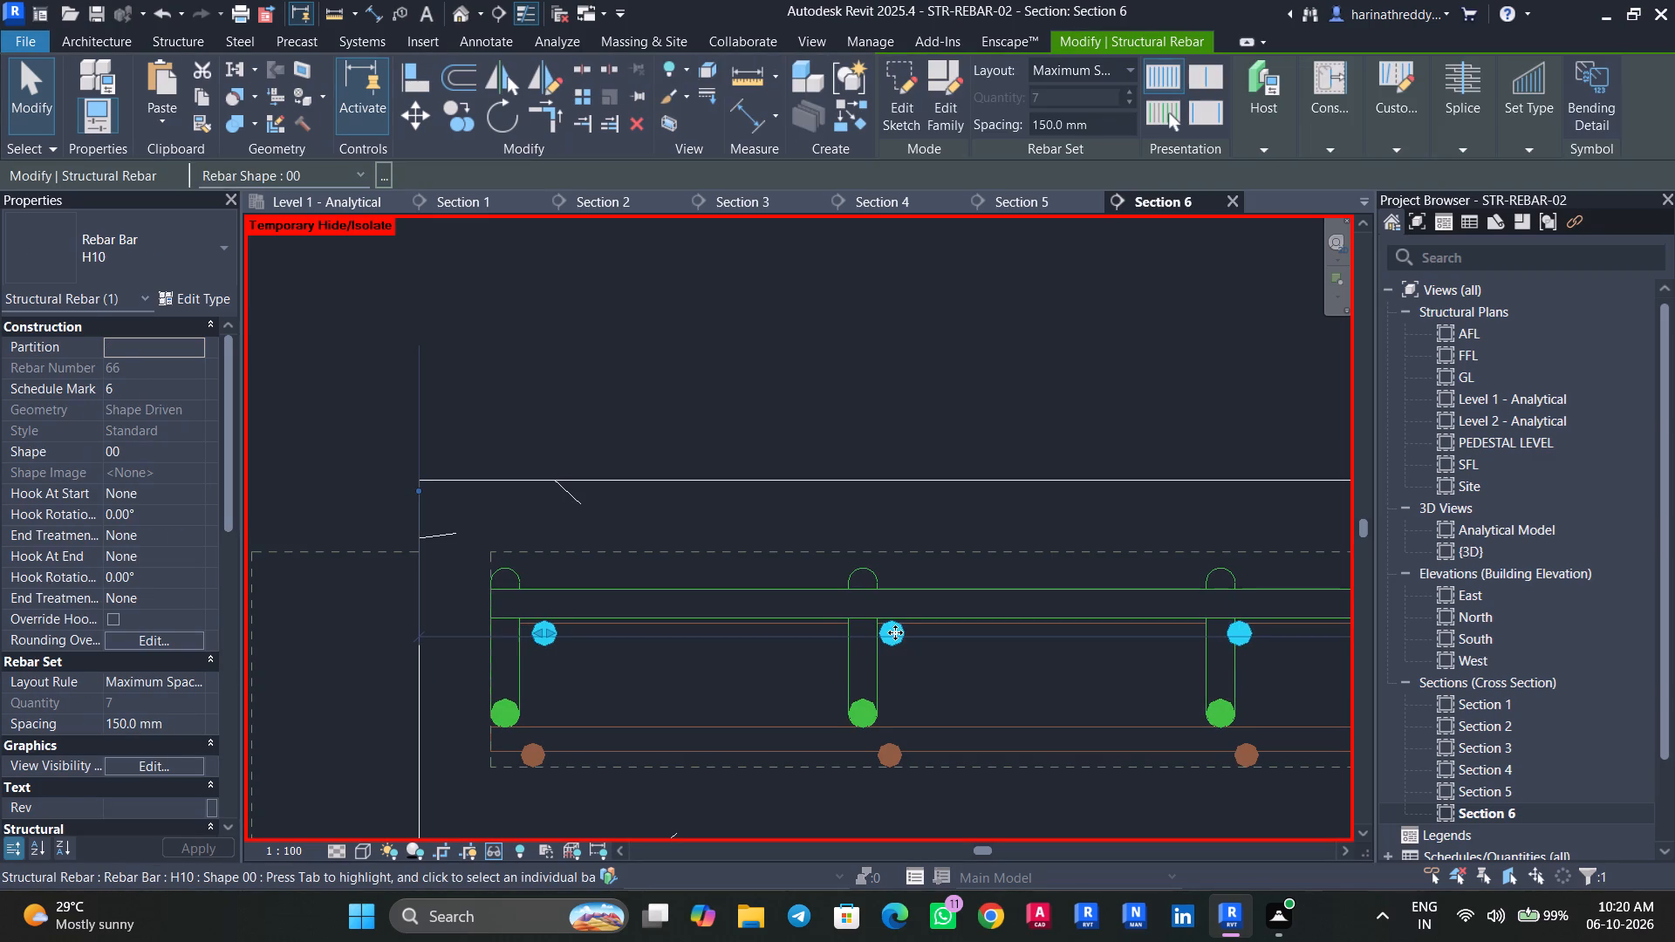
pyautogui.press('Escape')
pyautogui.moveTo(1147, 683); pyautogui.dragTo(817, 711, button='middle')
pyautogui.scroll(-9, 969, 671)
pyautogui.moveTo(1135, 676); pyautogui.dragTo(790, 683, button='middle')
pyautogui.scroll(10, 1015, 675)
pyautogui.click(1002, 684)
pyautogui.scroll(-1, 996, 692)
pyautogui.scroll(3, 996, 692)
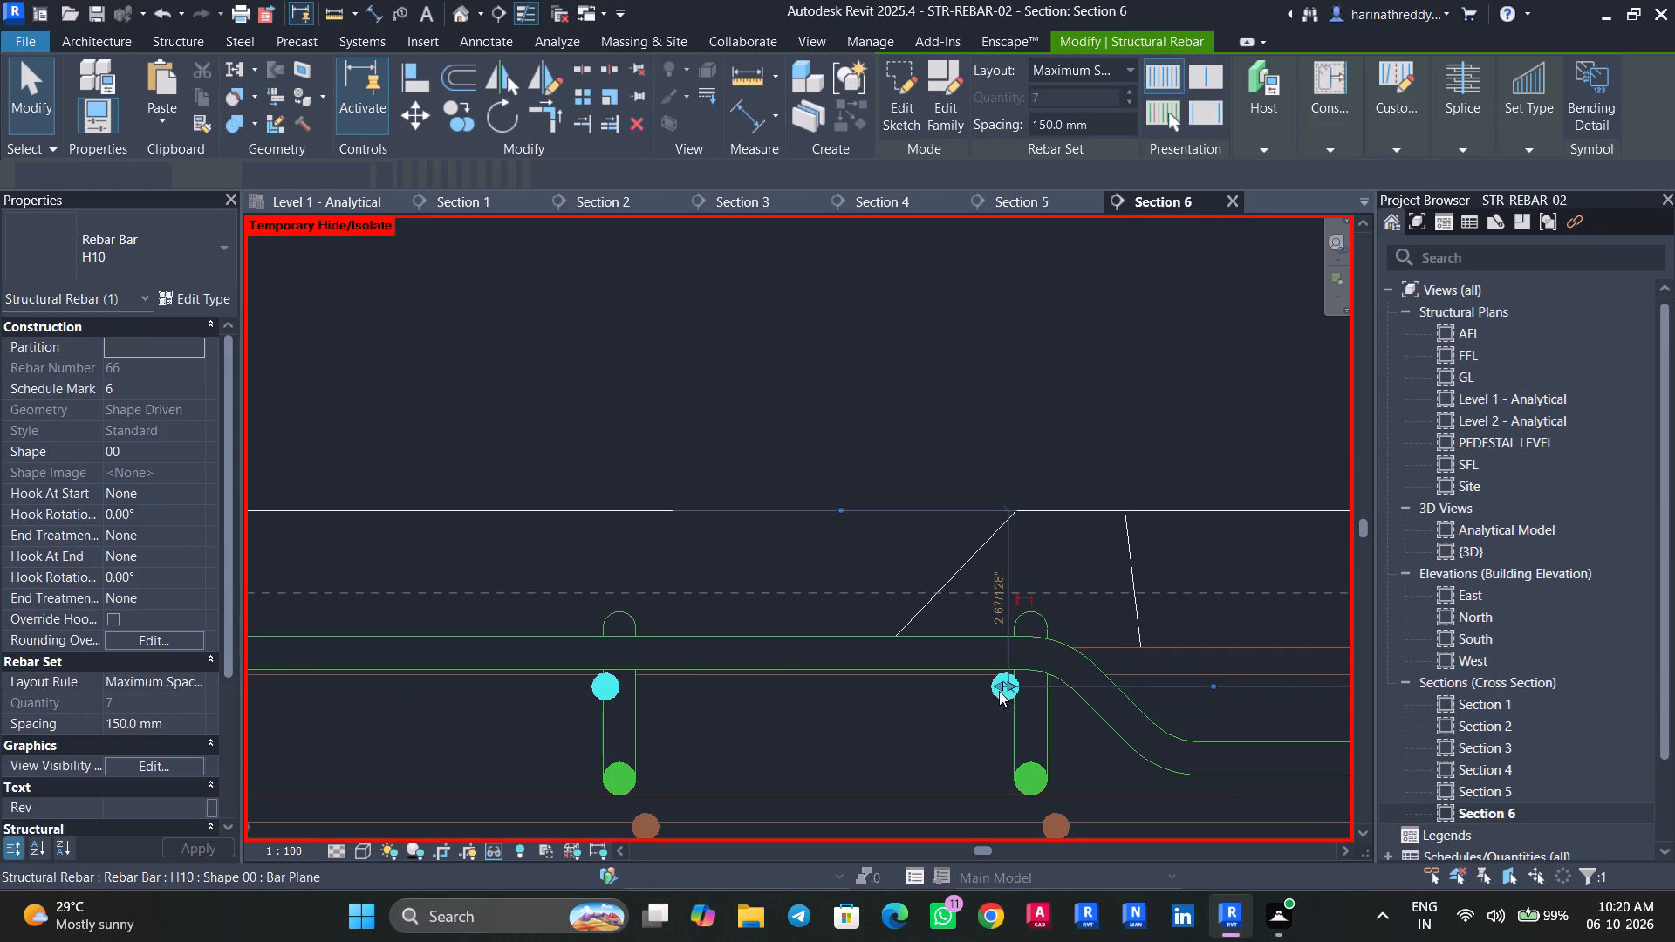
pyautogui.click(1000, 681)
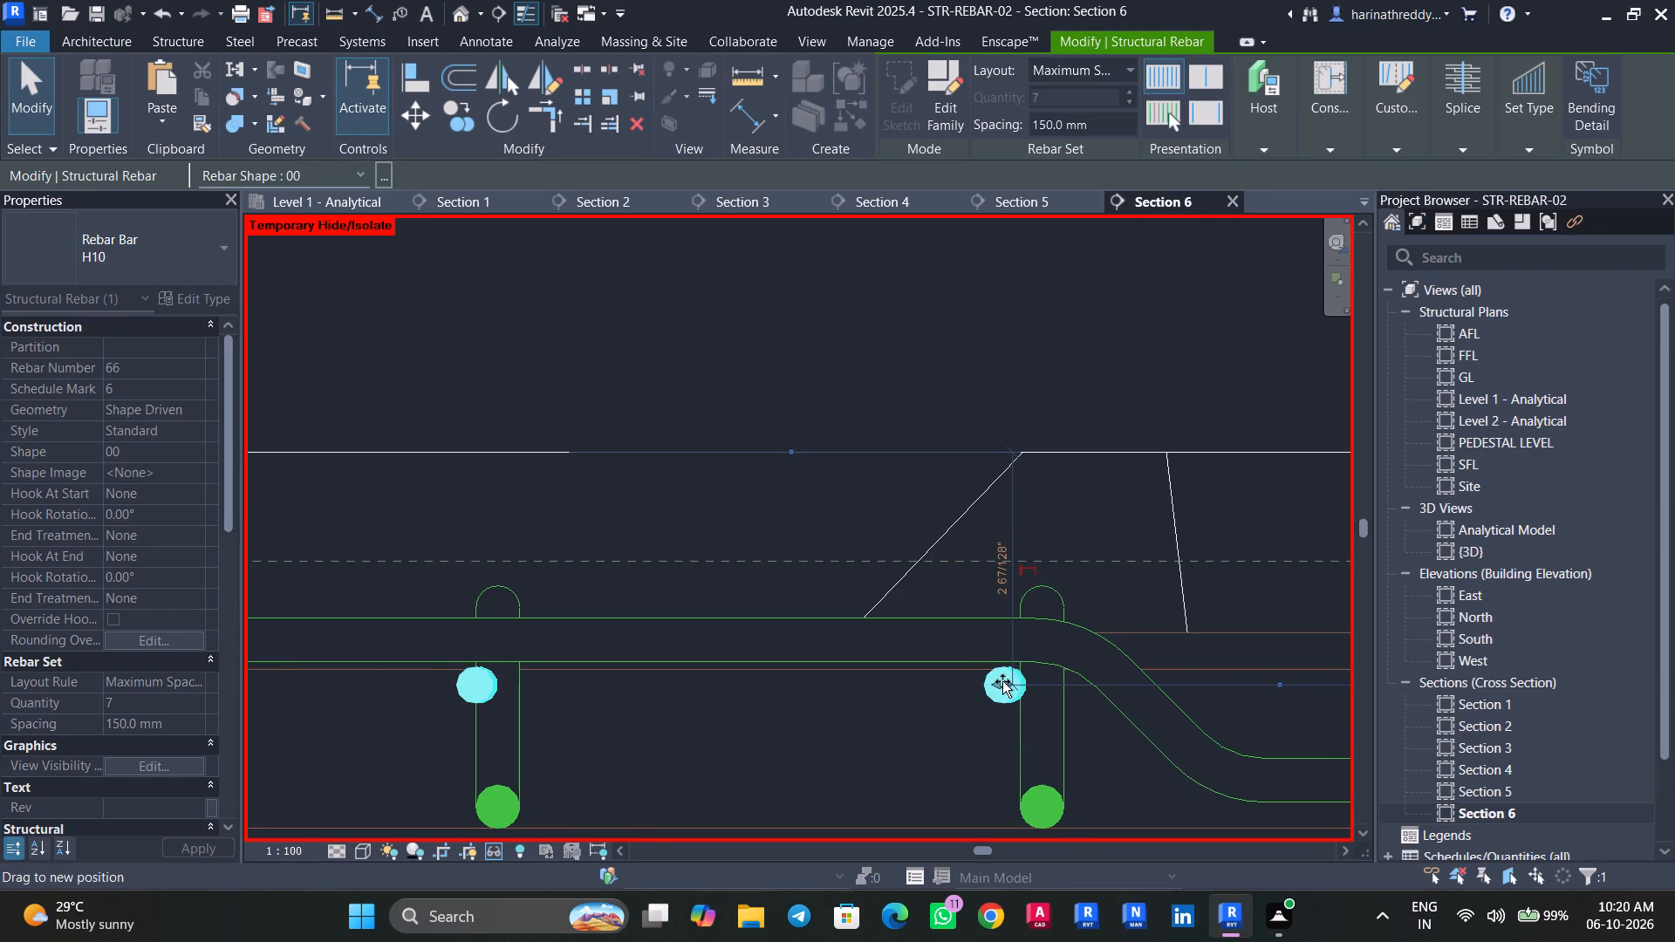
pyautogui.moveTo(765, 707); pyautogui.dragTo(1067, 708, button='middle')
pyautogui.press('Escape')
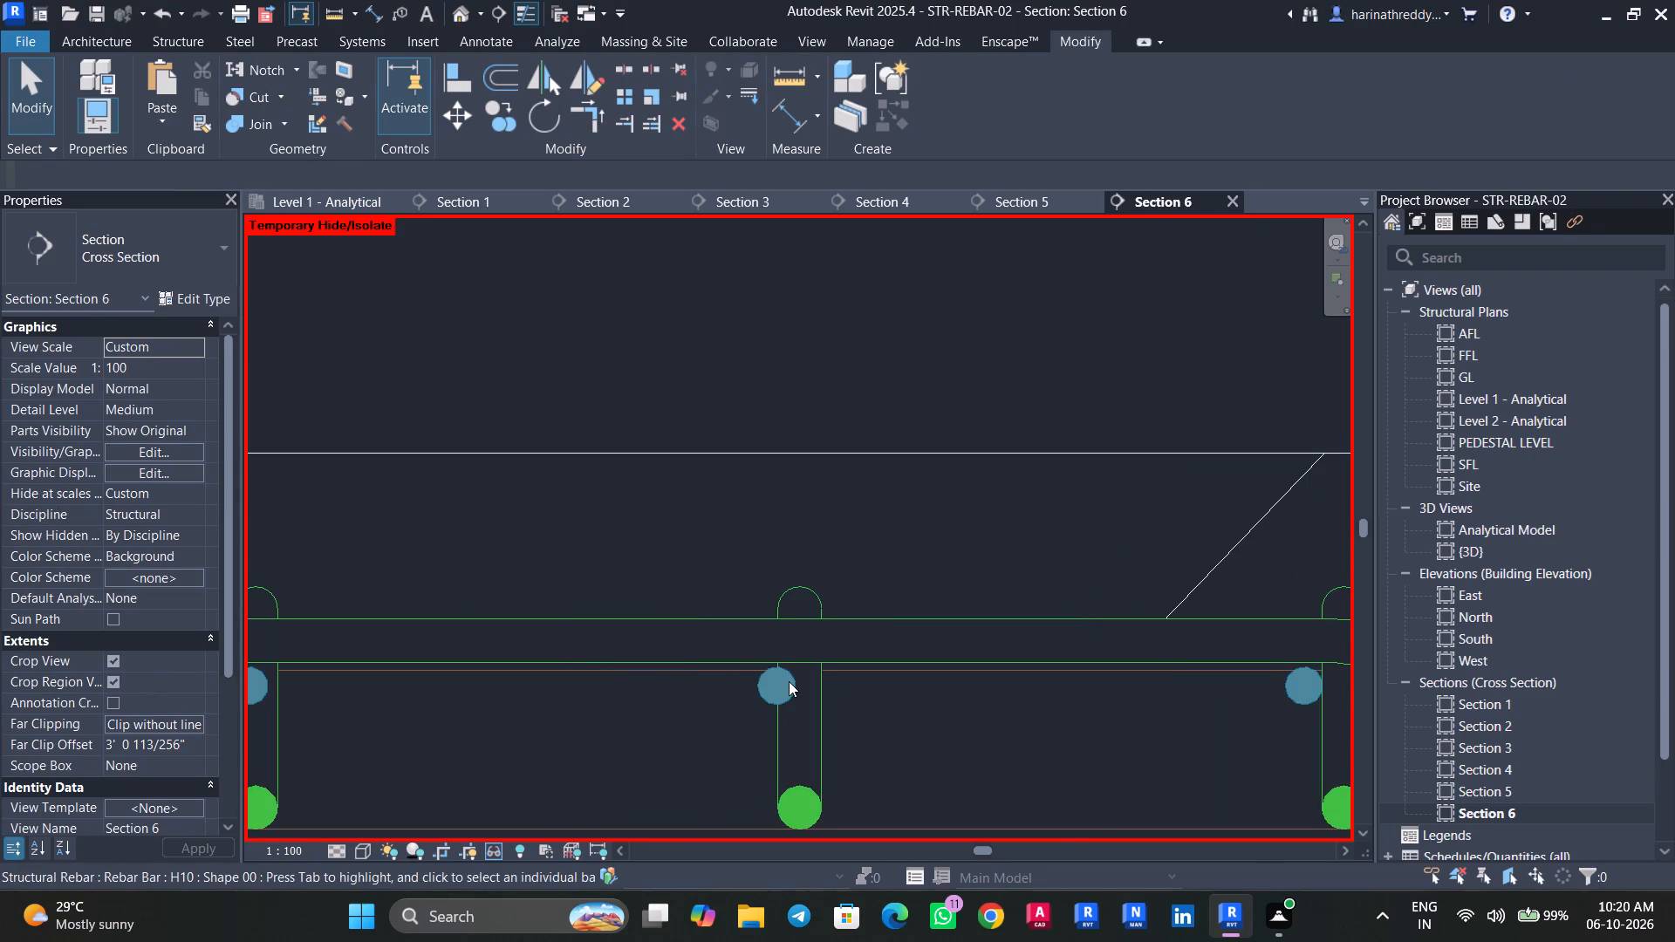
# Nudge bar 2 of the seven-bar upper crosswise H10 set six increments toward the nearby slab edge and two increments up.
pyautogui.press('Tab')
pyautogui.click(789, 681)
pyautogui.press('Escape')
pyautogui.click(768, 685)
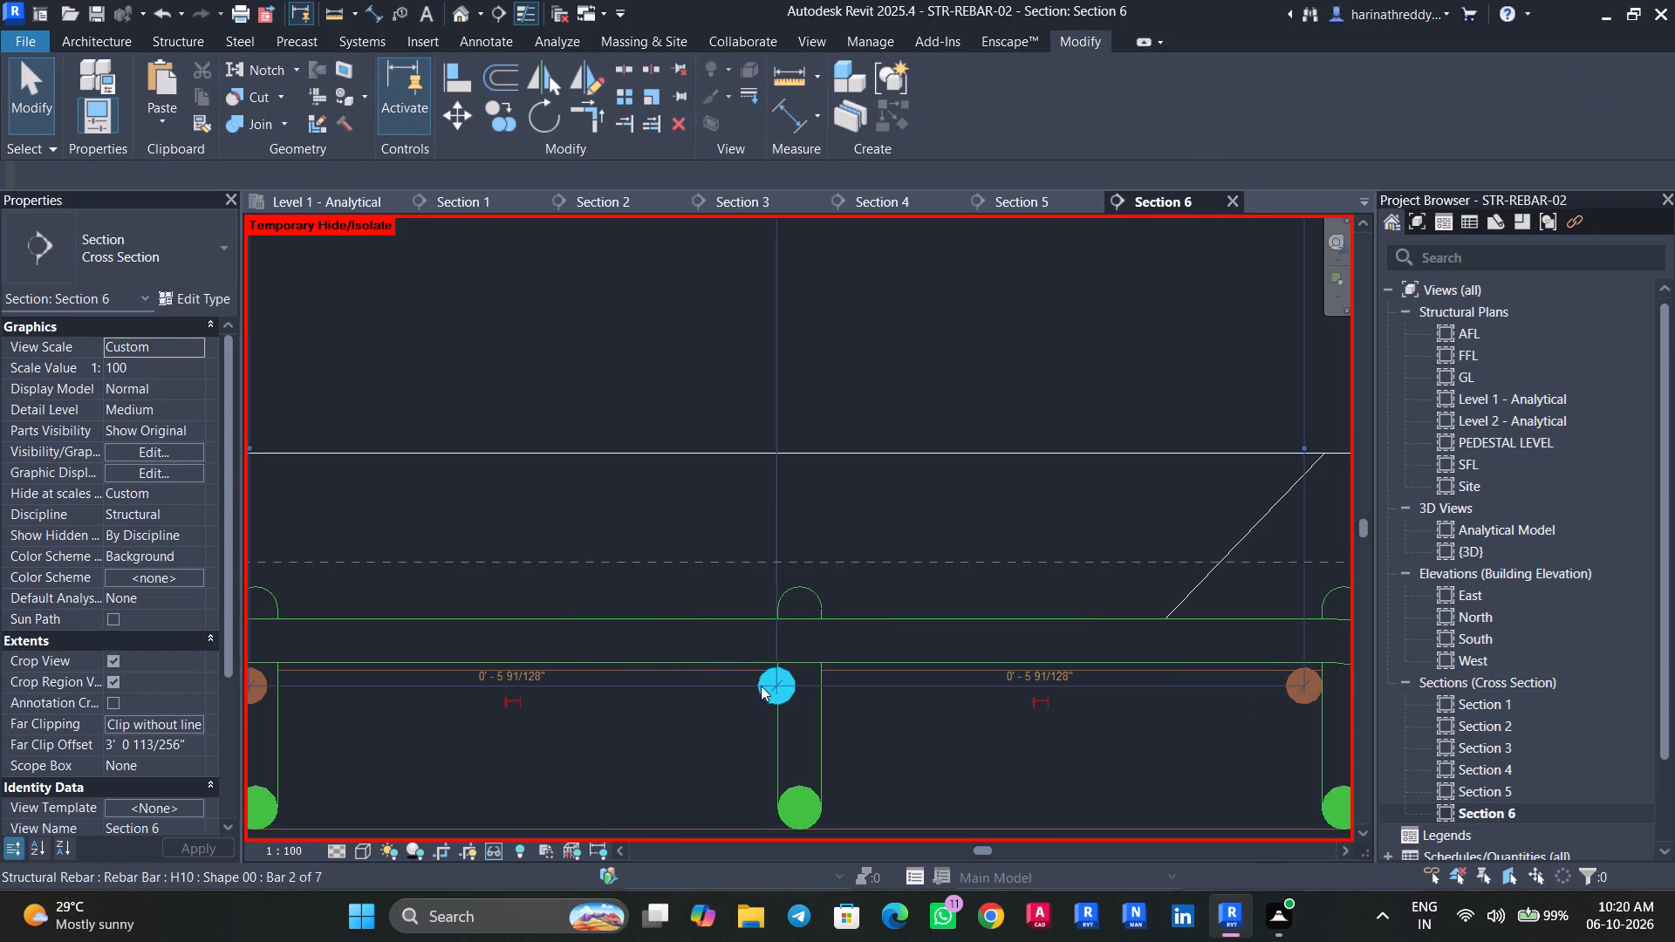
pyautogui.scroll(5, 760, 686)
pyautogui.press('Tab')
pyautogui.click(760, 686)
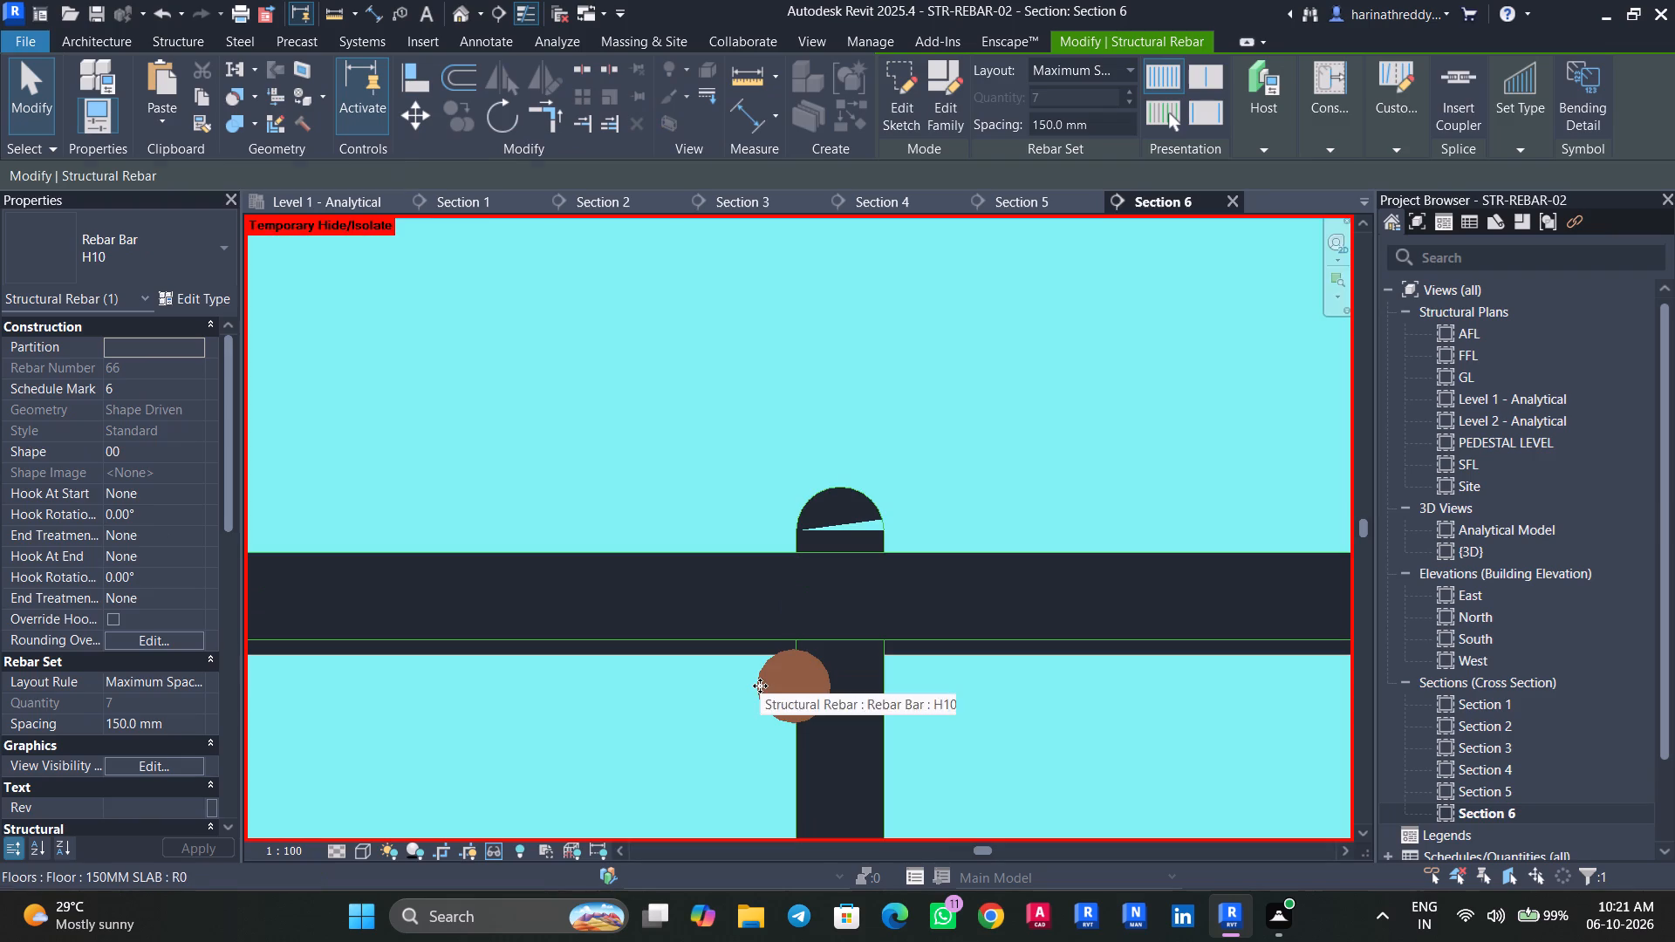
pyautogui.press('Escape')
pyautogui.press('Escape')
pyautogui.press('Tab')
pyautogui.press('Tab')
pyautogui.click(759, 686)
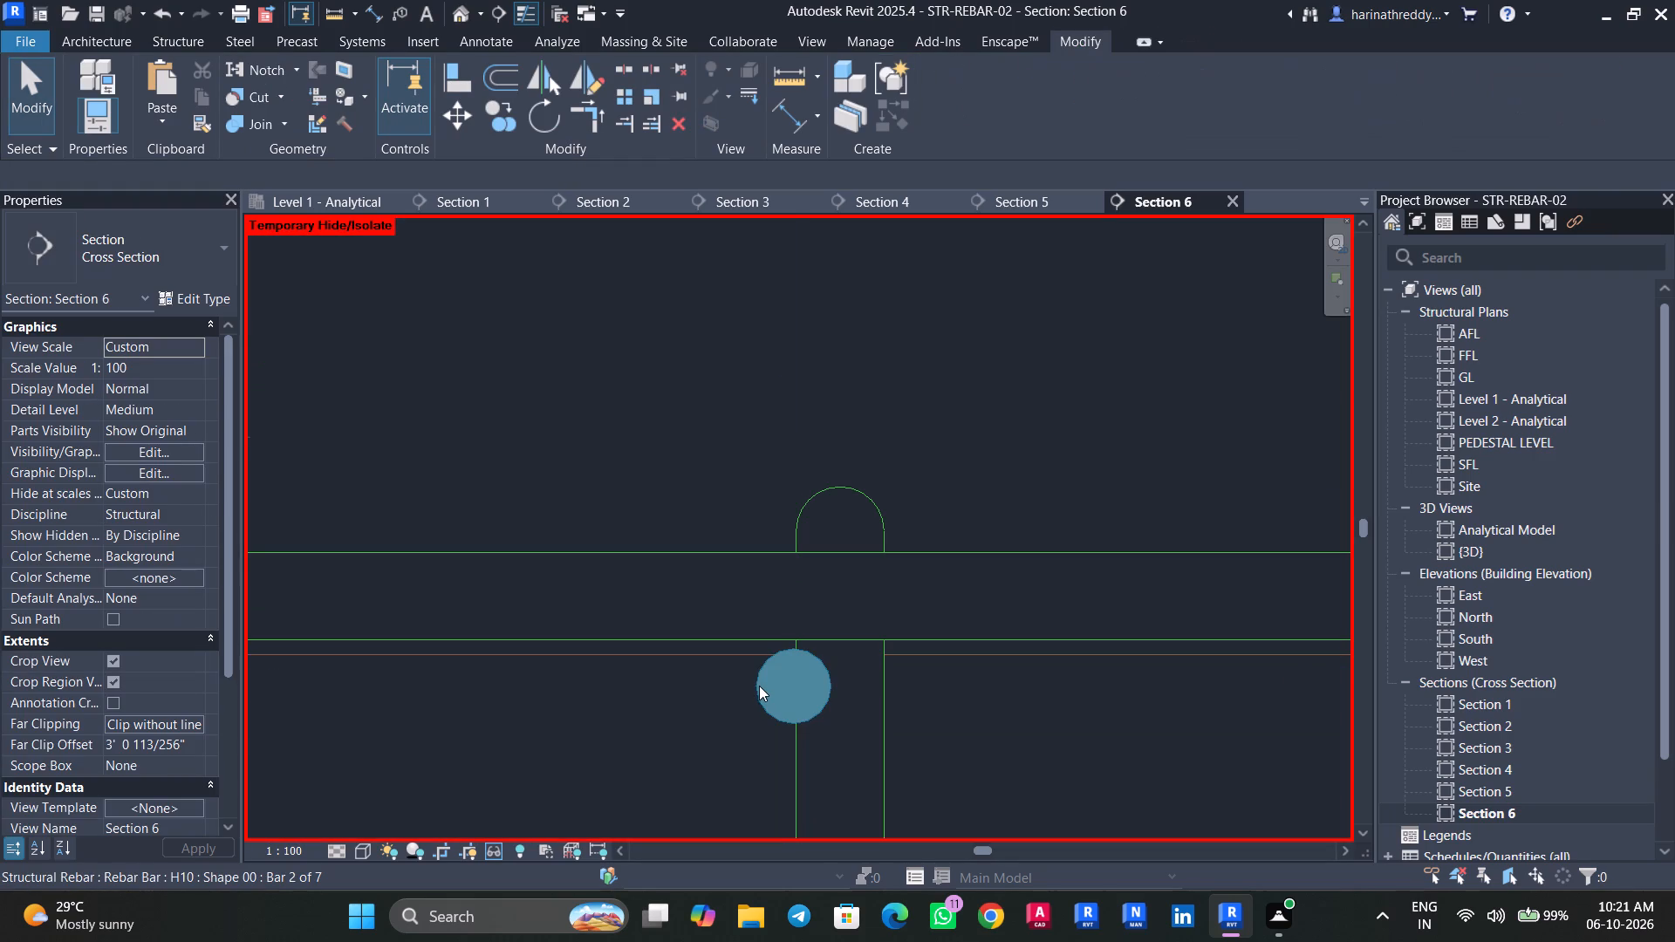
pyautogui.press('Left')
pyautogui.press('Left')
pyautogui.press('Left')
pyautogui.press('Left')
pyautogui.press('Left')
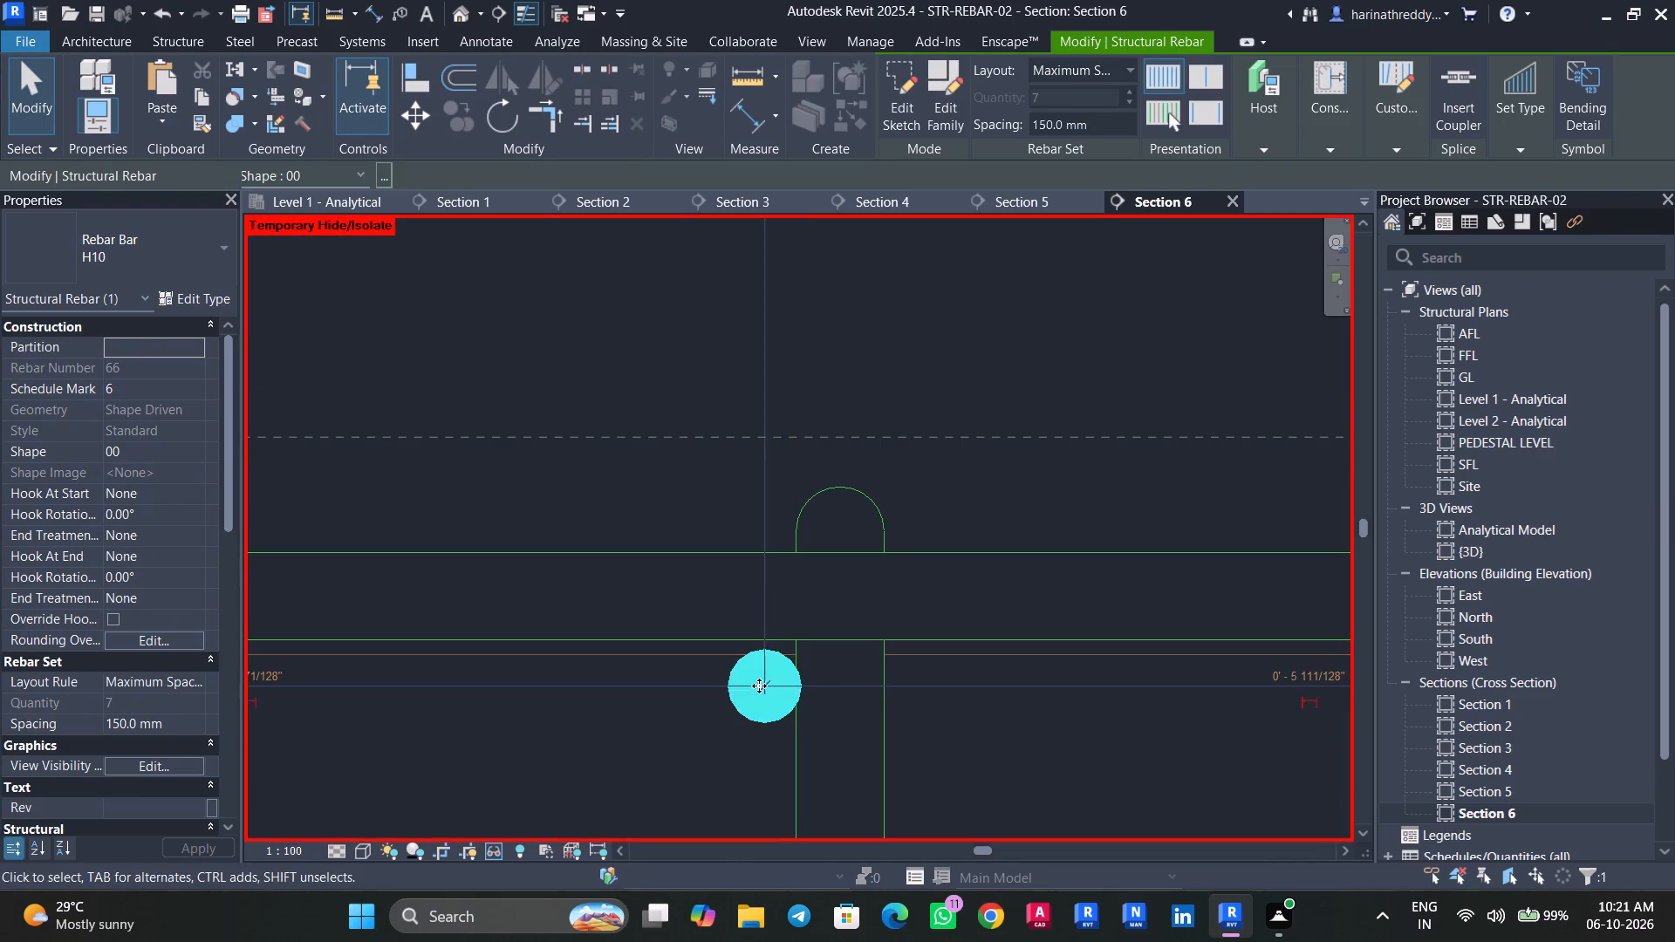
pyautogui.press('Left')
pyautogui.press('Up')
pyautogui.press('Up')
pyautogui.scroll(-3, 778, 696)
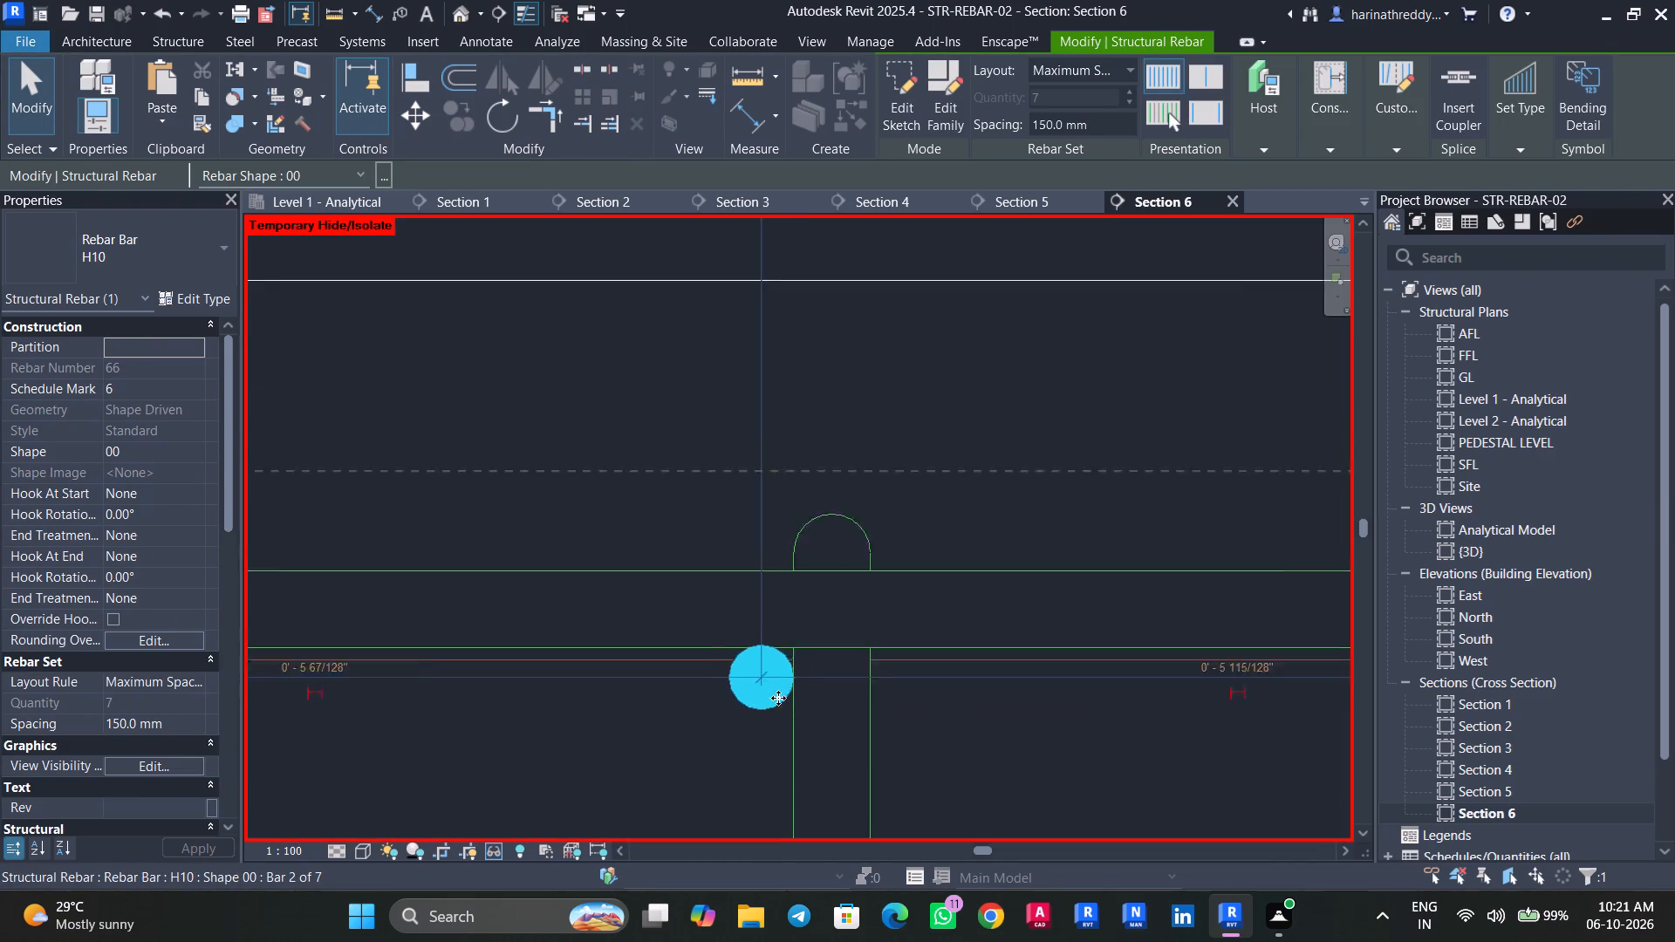
pyautogui.scroll(-6, 778, 698)
pyautogui.moveTo(1008, 727); pyautogui.dragTo(1139, 720, button='middle')
pyautogui.moveTo(800, 728); pyautogui.dragTo(1066, 733, button='middle')
pyautogui.press('Escape')
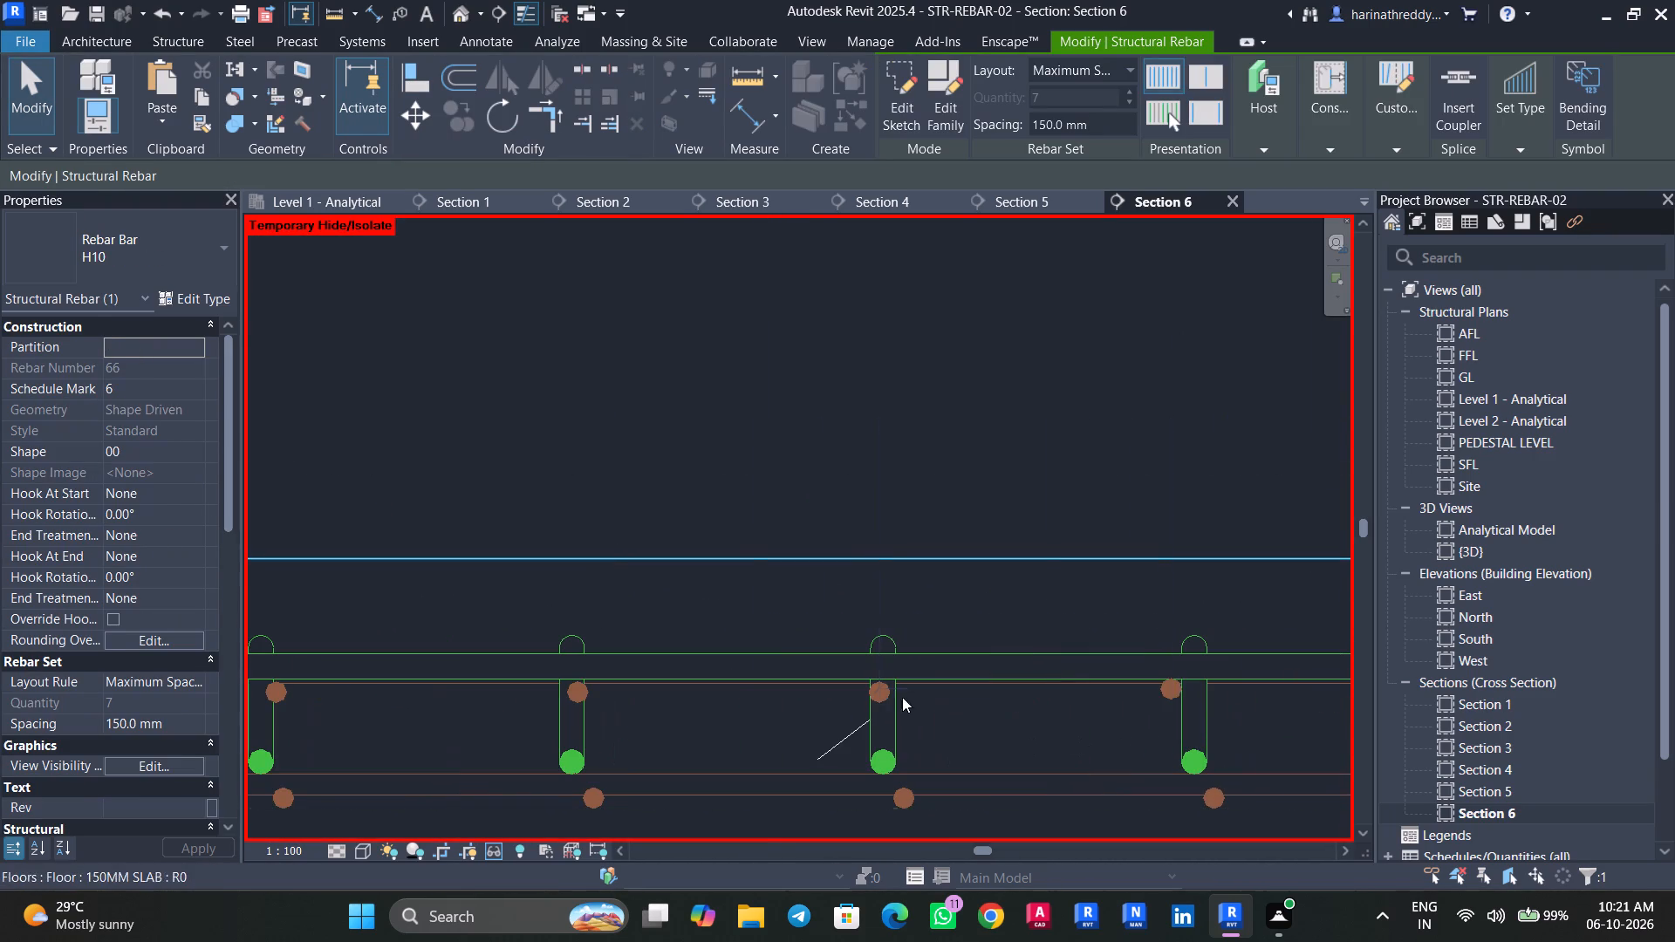
pyautogui.press('Escape')
# Nudge bar 3 of the upper crosswise H10 set twelve increments toward the slab edge and two increments up, beside the H12 leg.
pyautogui.scroll(4, 871, 696)
pyautogui.press('Tab')
pyautogui.press('Tab')
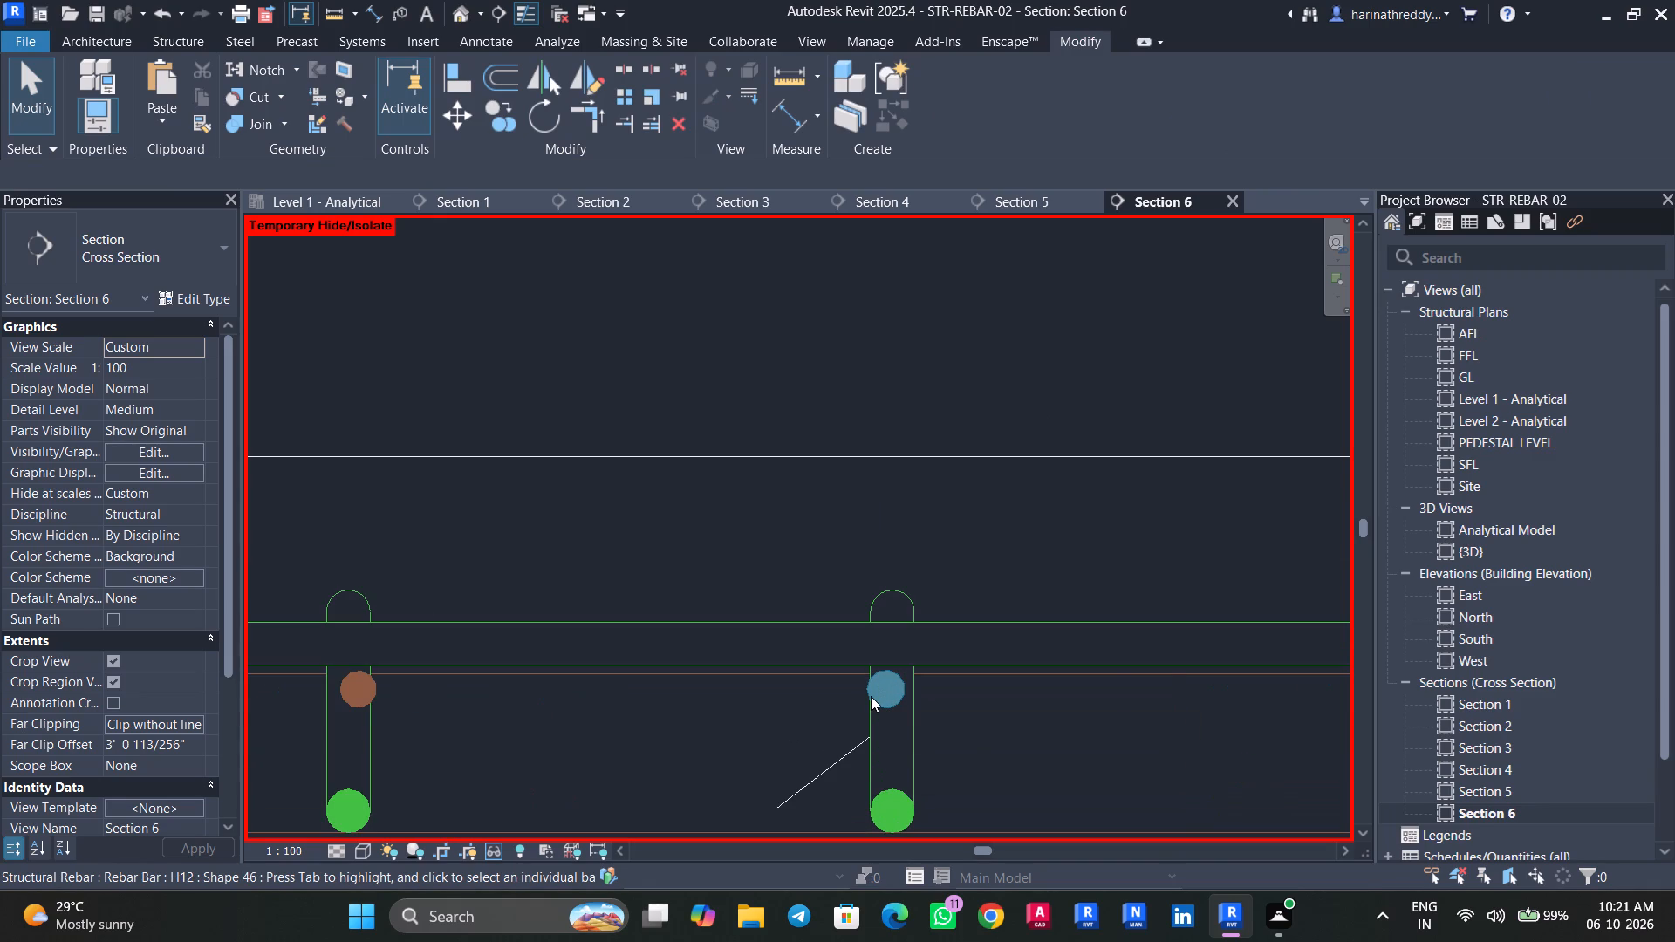
pyautogui.click(871, 696)
pyautogui.scroll(4, 871, 696)
pyautogui.press('Left')
pyautogui.press('Left')
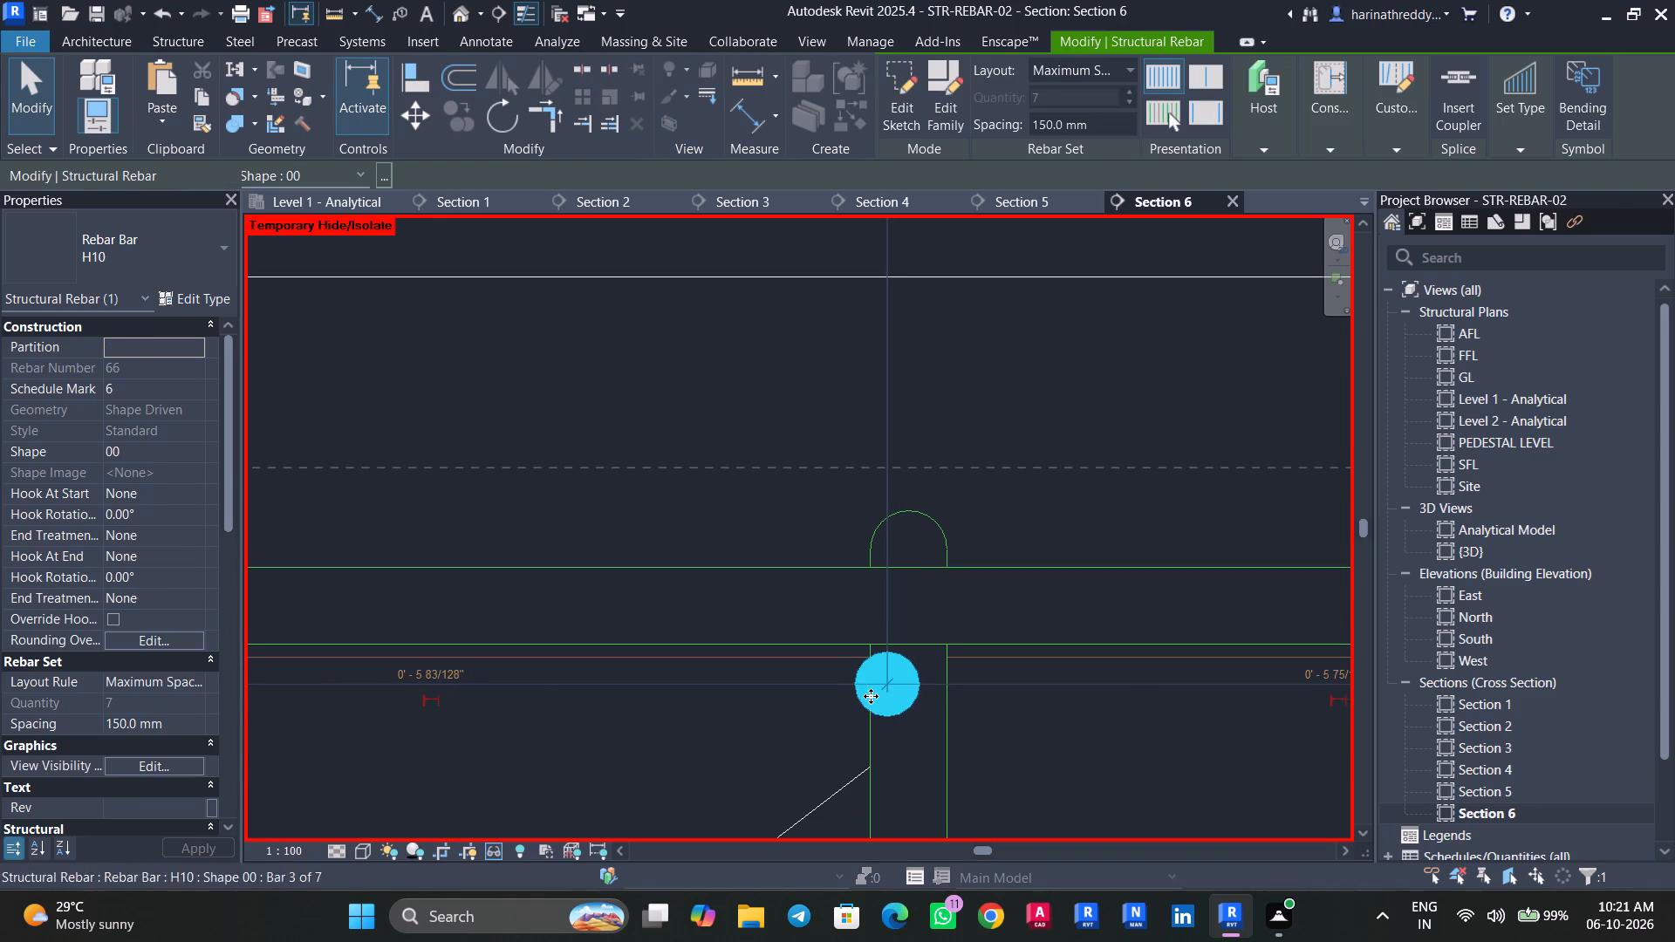
pyautogui.press('Left')
pyautogui.press('Left')
pyautogui.press('Left')
pyautogui.press('Left')
pyautogui.press('Left')
pyautogui.press('Left')
pyautogui.press('Left')
pyautogui.press('Left')
pyautogui.press('Left')
pyautogui.press('Left')
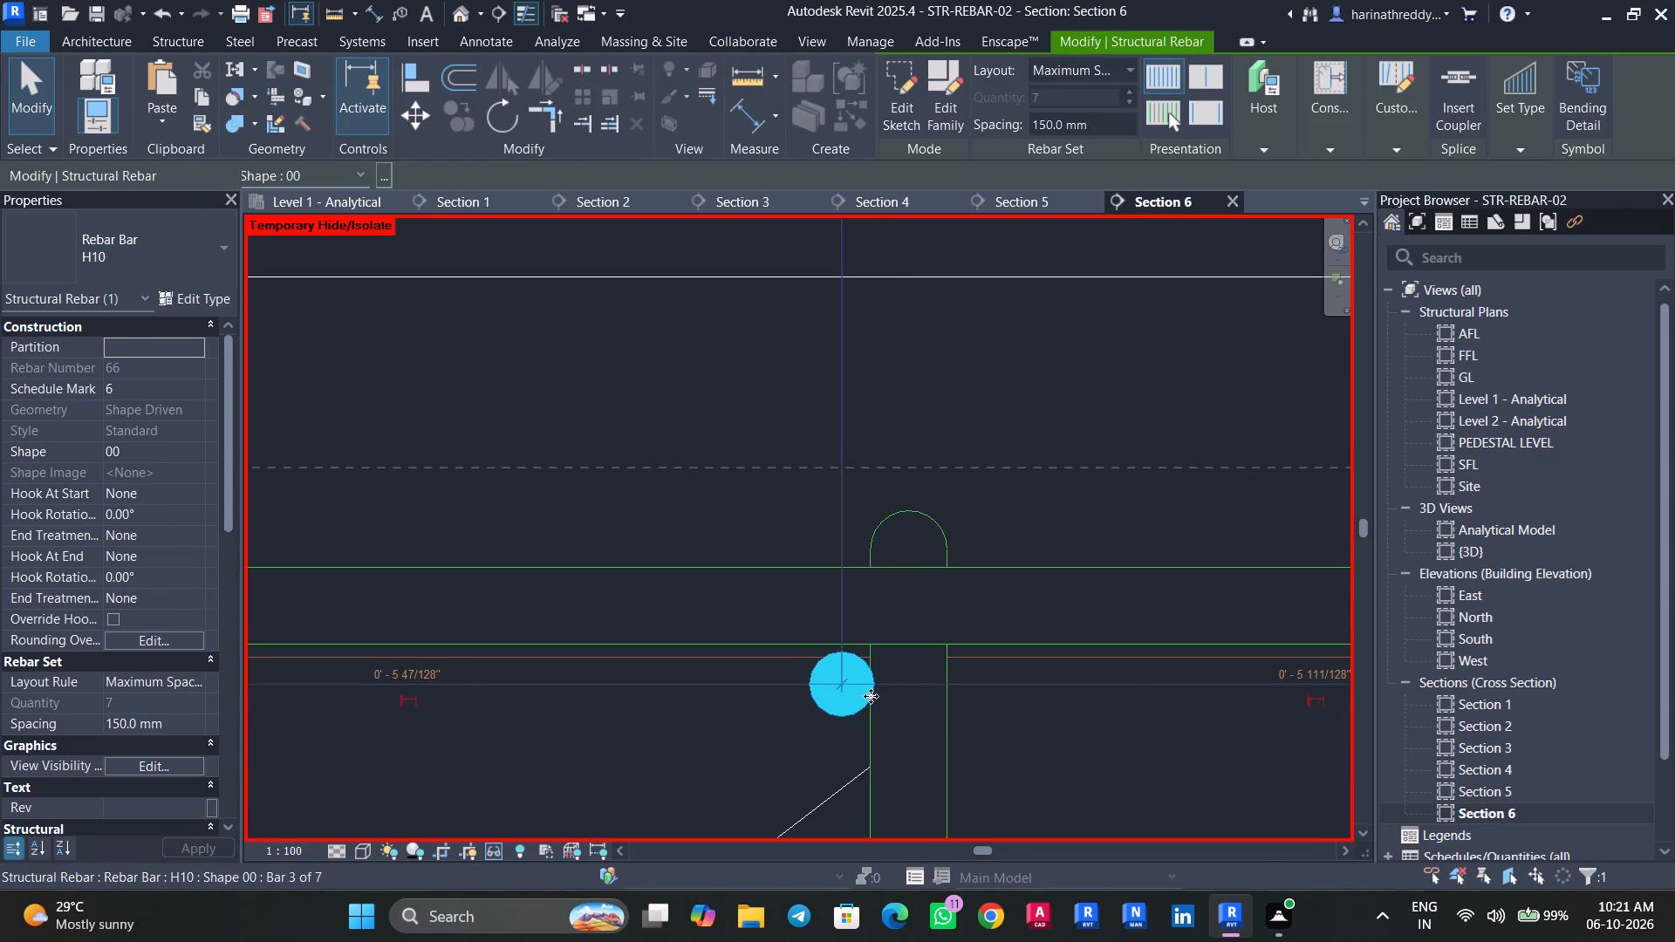
pyautogui.press('Up')
pyautogui.press('Up')
pyautogui.scroll(-5, 749, 692)
pyautogui.moveTo(645, 721); pyautogui.dragTo(1030, 733, button='middle')
pyautogui.press('Escape')
pyautogui.press('Escape')
# Nudge bar 4 of the upper crosswise H10 set nine increments toward the slab edge, clear of the H12 leg, keeping its height.
pyautogui.press('Tab')
pyautogui.press('Tab')
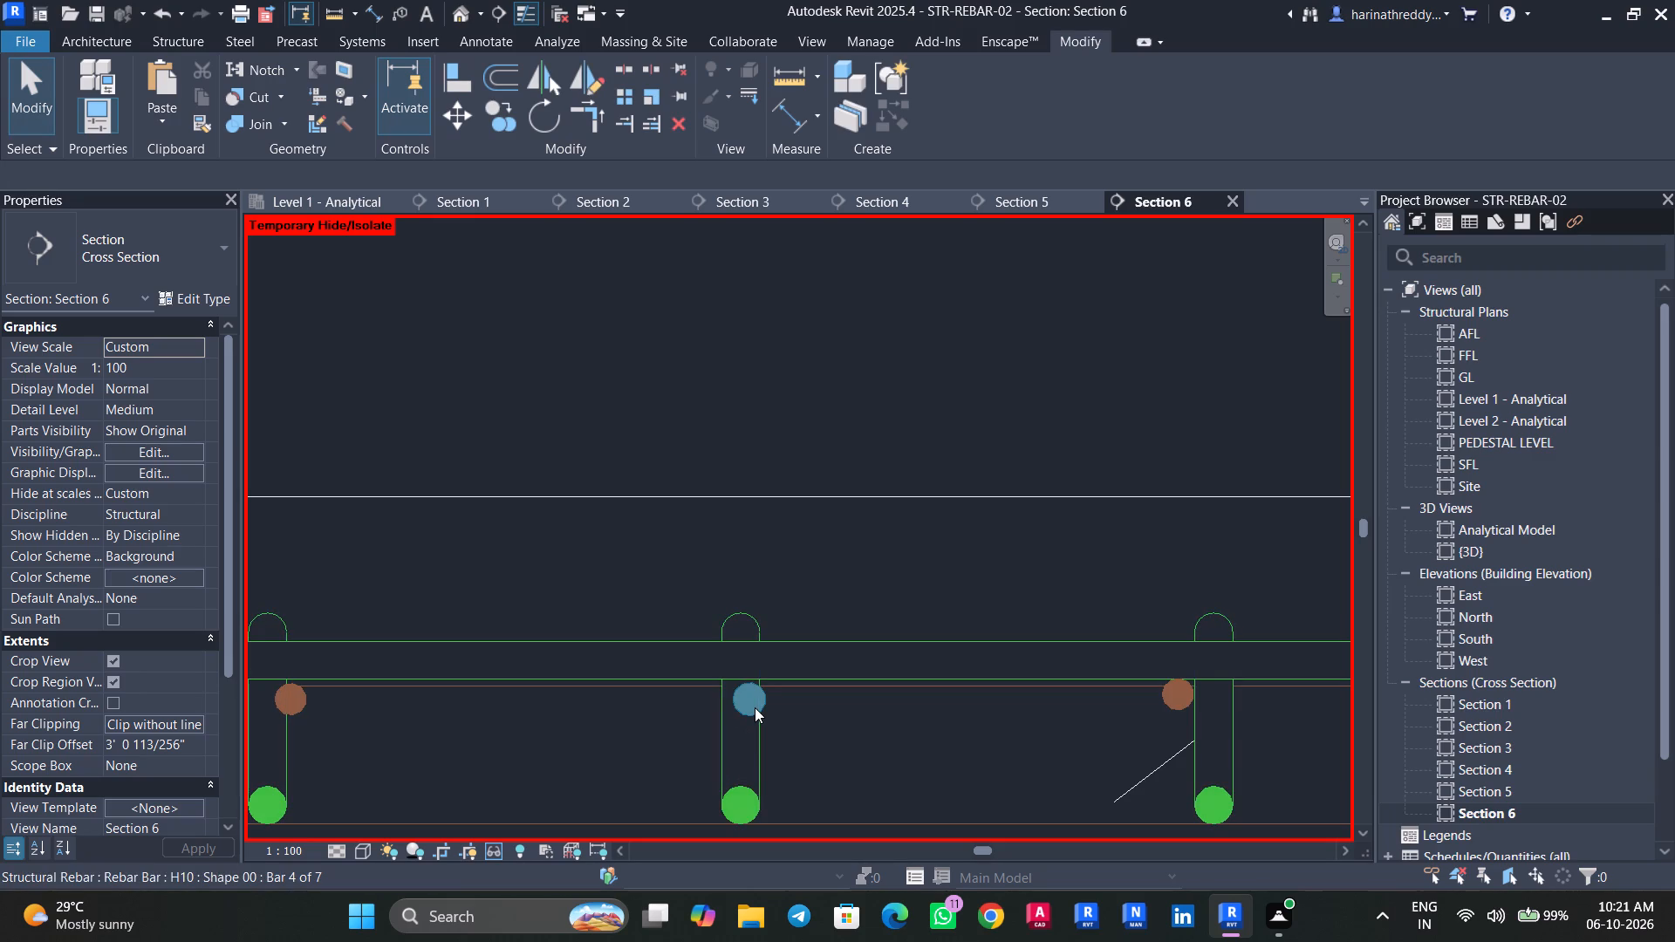
pyautogui.press('Tab')
pyautogui.press('Tab')
pyautogui.press('Tab')
pyautogui.click(755, 707)
pyautogui.scroll(9, 736, 703)
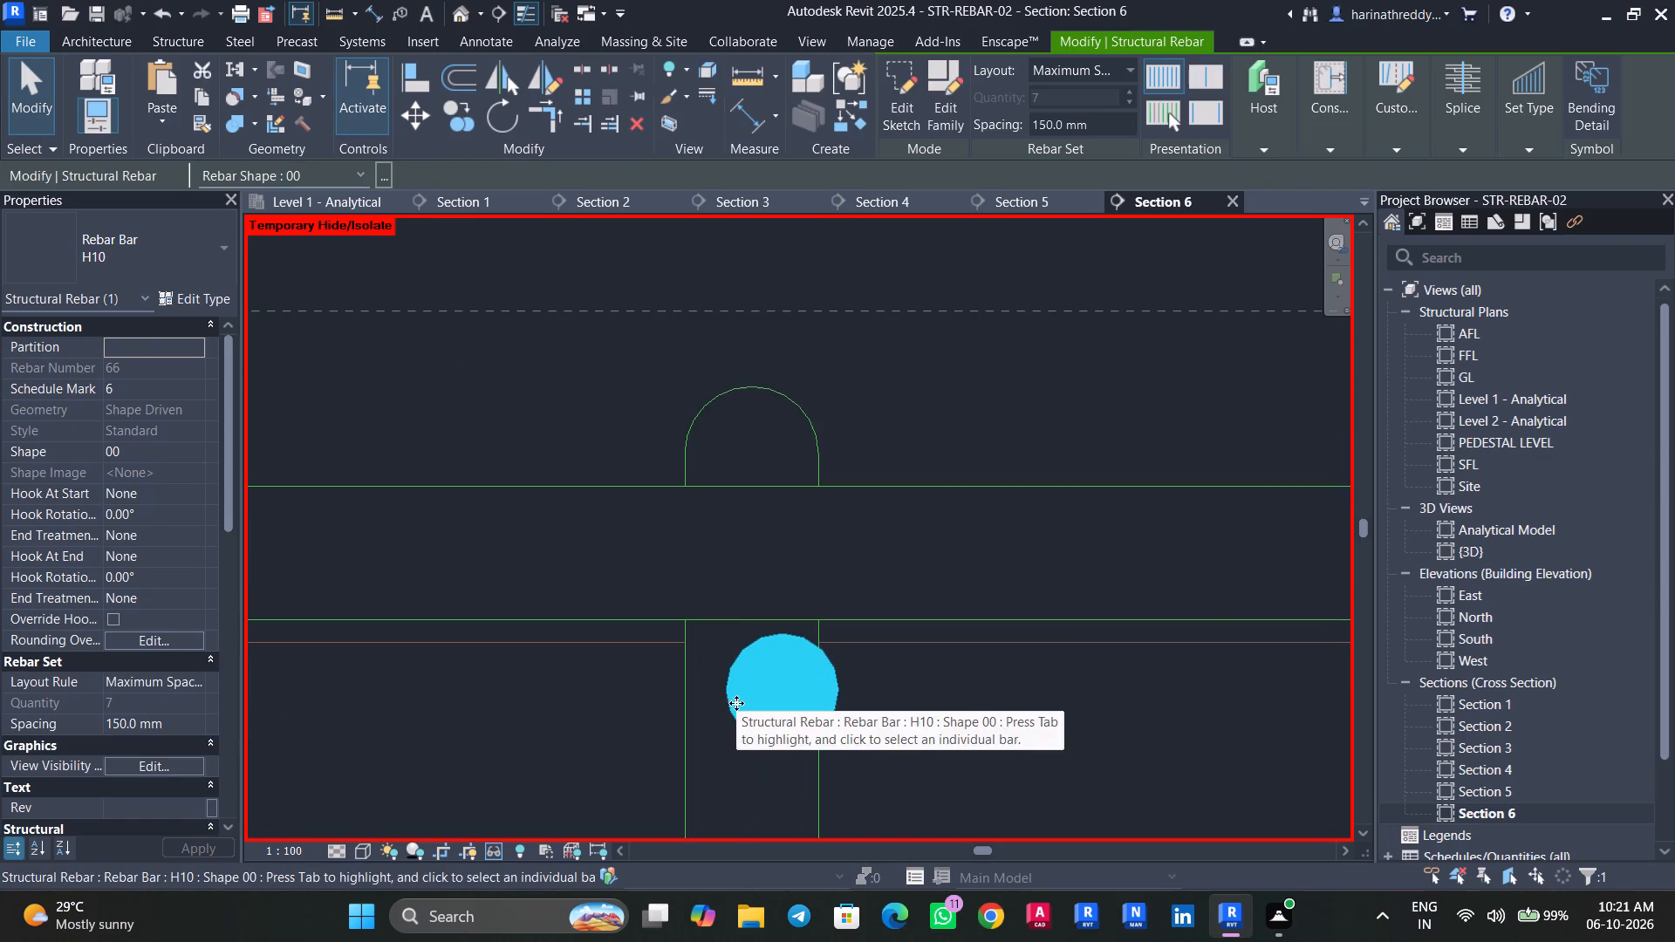
pyautogui.press('Tab')
pyautogui.press('Tab')
pyautogui.press('Tab')
pyautogui.click(832, 706)
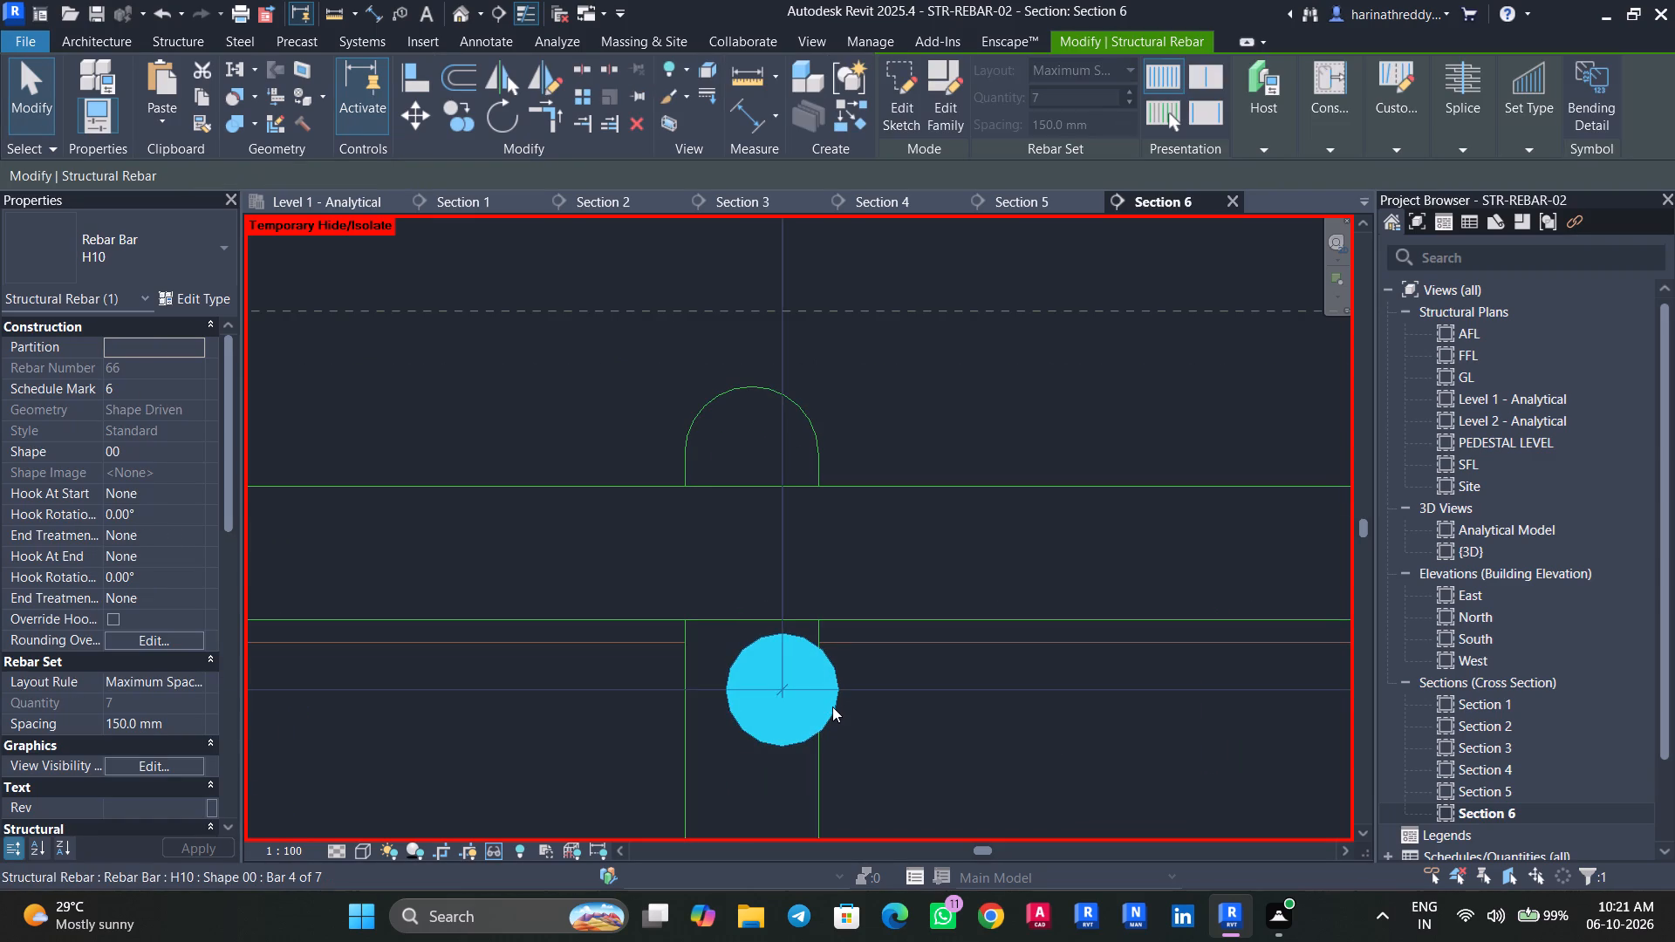
pyautogui.scroll(1, 832, 706)
pyautogui.scroll(-10, 832, 706)
pyautogui.scroll(1, 832, 706)
pyautogui.scroll(-2, 832, 706)
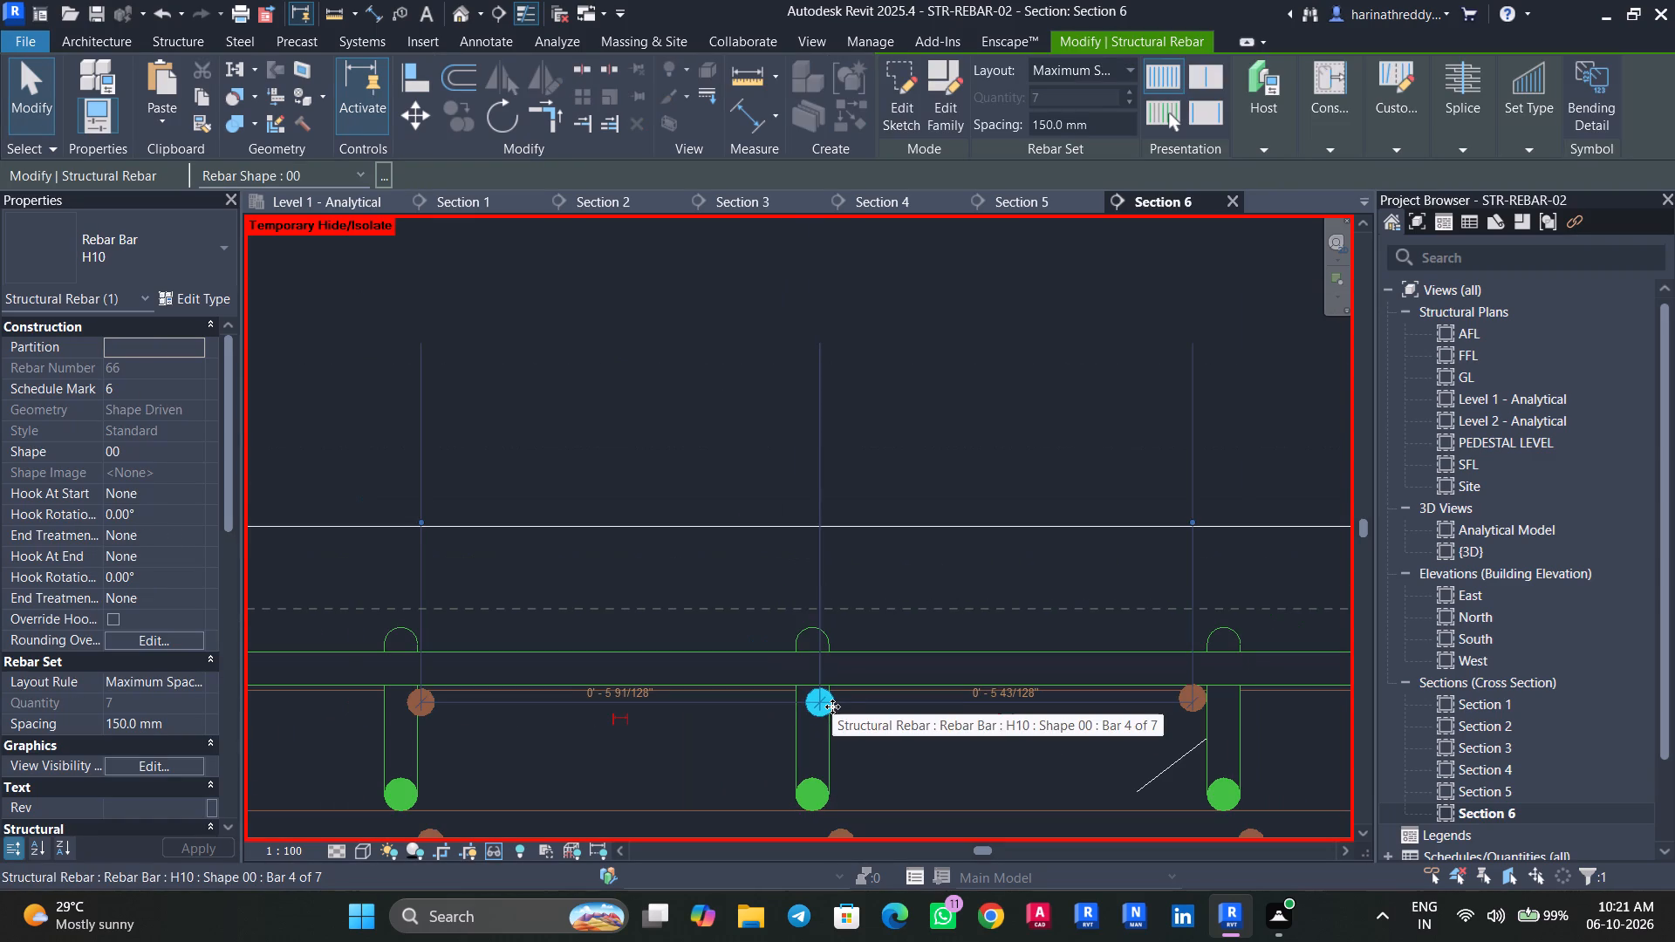
pyautogui.press('Left')
pyautogui.press('Left')
pyautogui.press('Left')
pyautogui.press('Left')
pyautogui.press('Left')
pyautogui.press('Left')
pyautogui.press('Left')
pyautogui.press('Left')
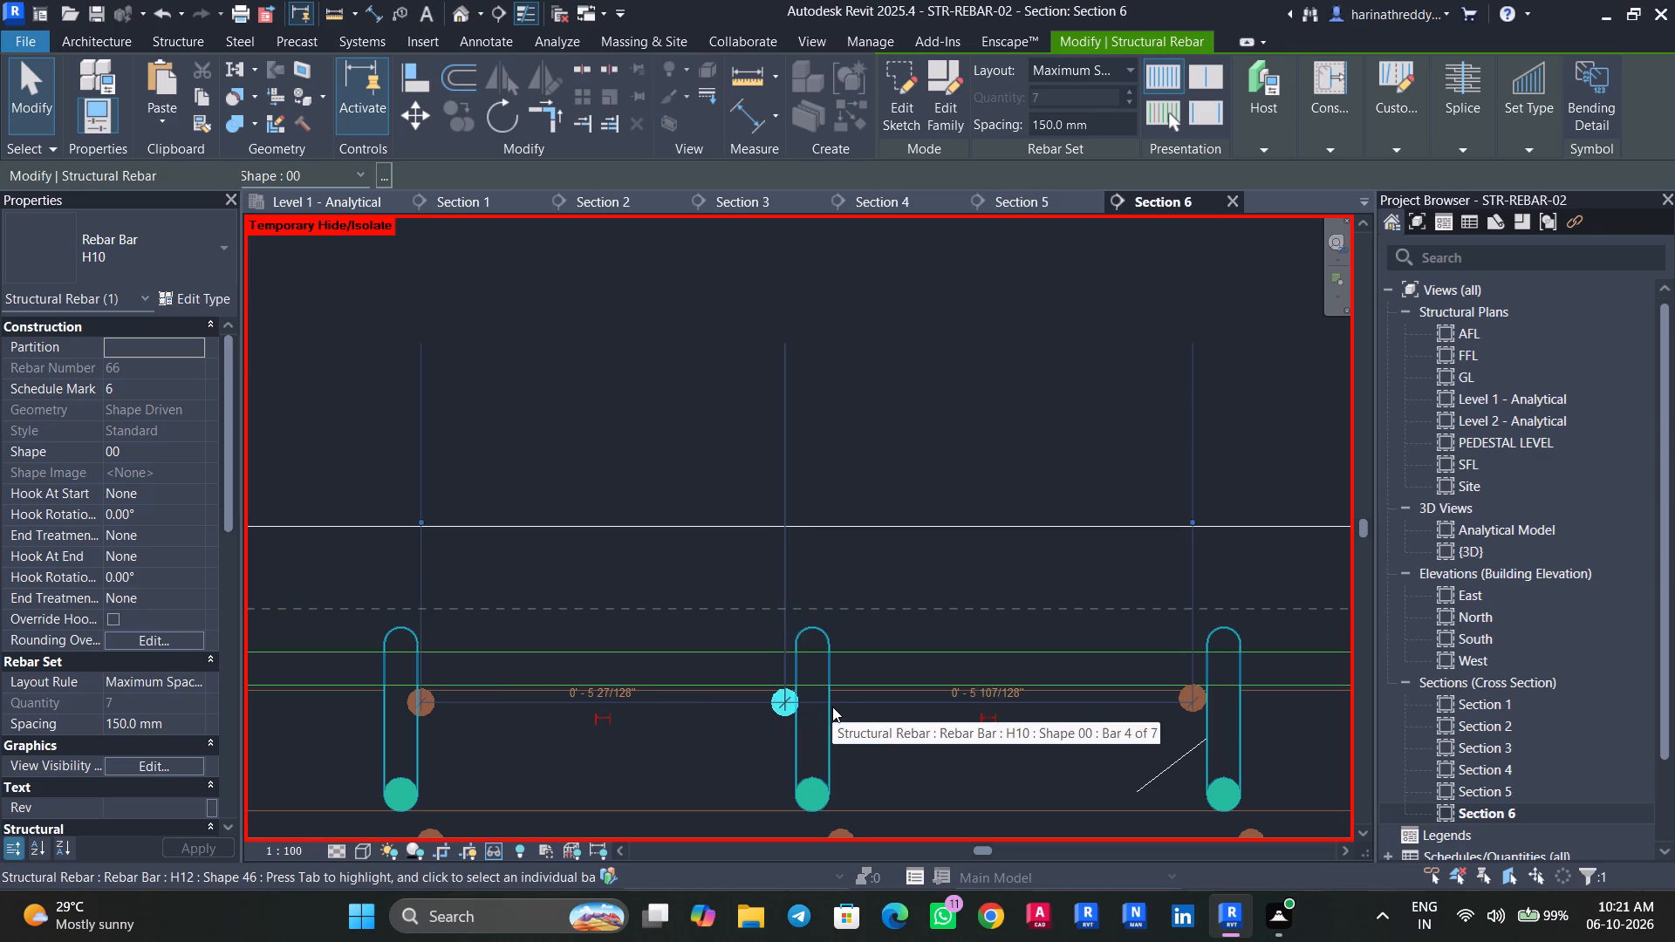
pyautogui.press('Left')
pyautogui.press('Down')
pyautogui.press('Up')
pyautogui.press('Up')
pyautogui.press('Down')
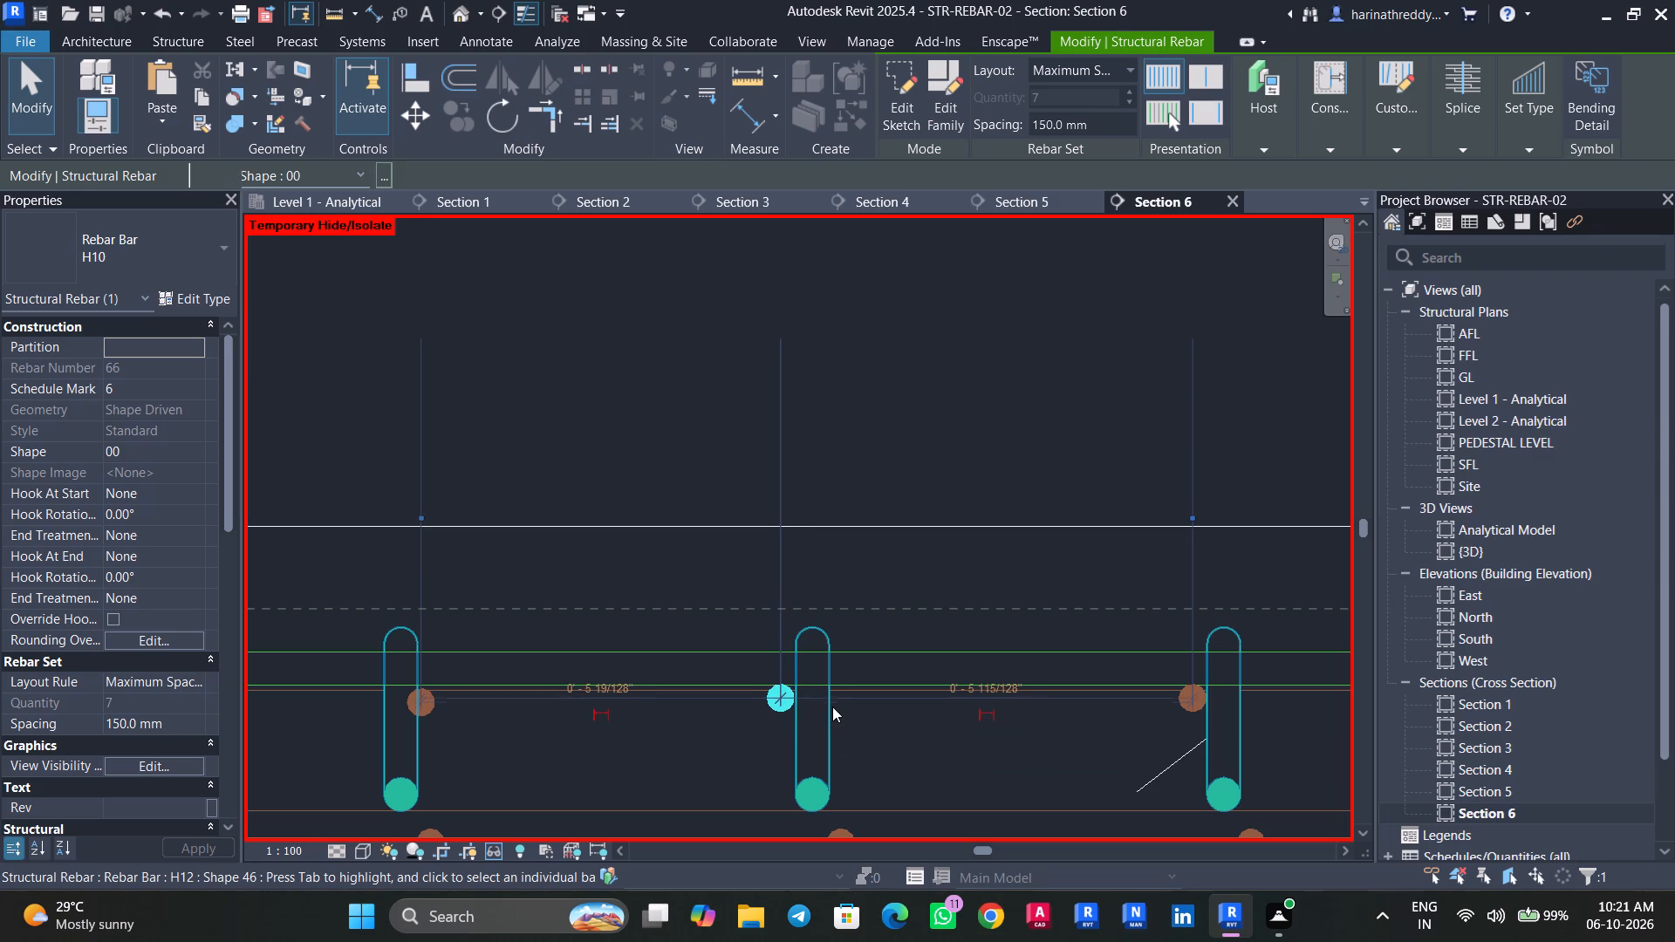
pyautogui.moveTo(576, 727); pyautogui.dragTo(951, 723, button='middle')
pyautogui.moveTo(899, 730); pyautogui.dragTo(1061, 705, button='middle')
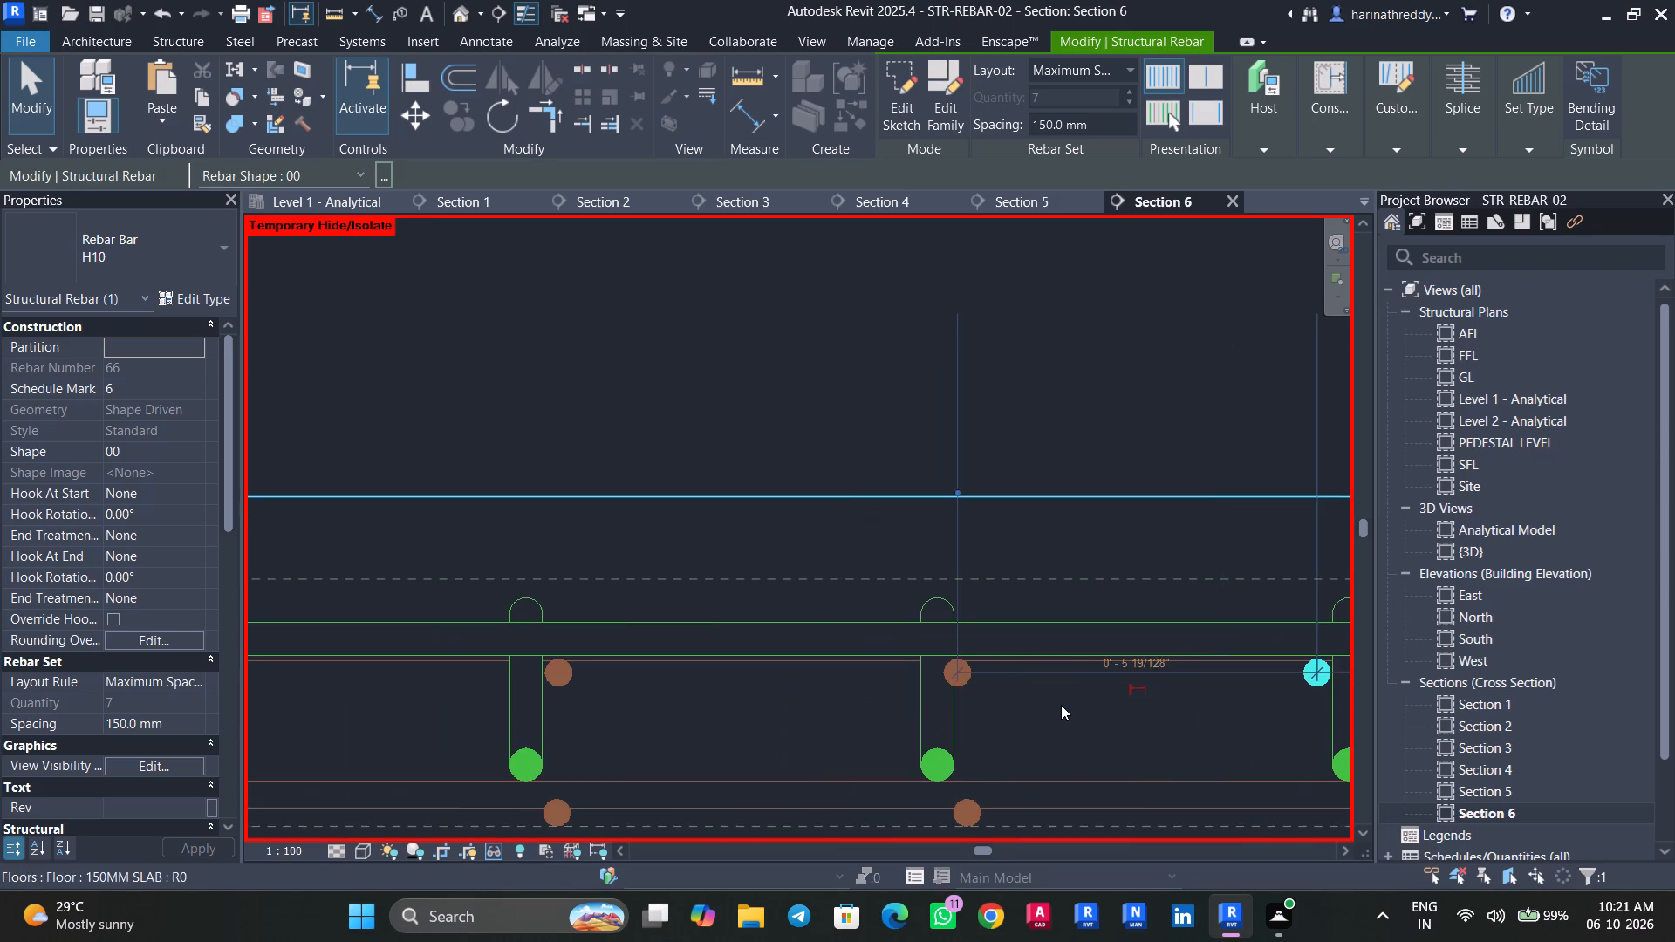
pyautogui.press('Escape')
pyautogui.press('Escape')
# Nudge bar 5 of the upper crosswise H10 set five increments inward from the slab edge and one increment up, clear of the H12 leg.
pyautogui.press('Tab')
pyautogui.press('Tab')
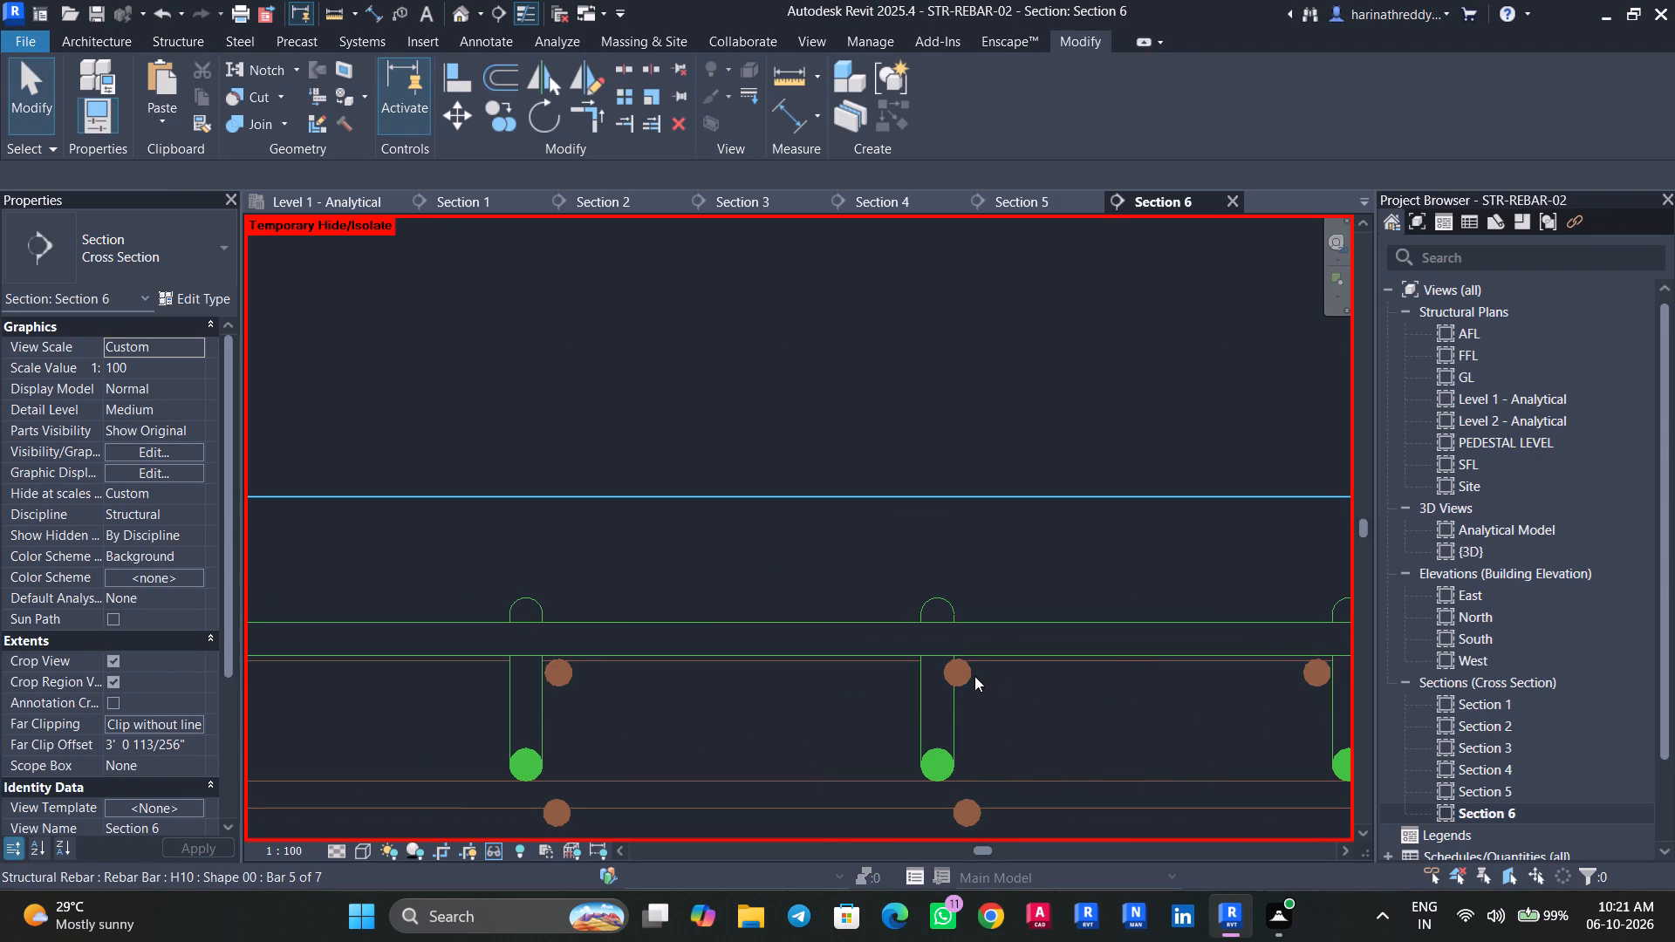
pyautogui.press('Tab')
pyautogui.click(973, 675)
pyautogui.scroll(4, 970, 675)
pyautogui.press('Tab')
pyautogui.click(967, 678)
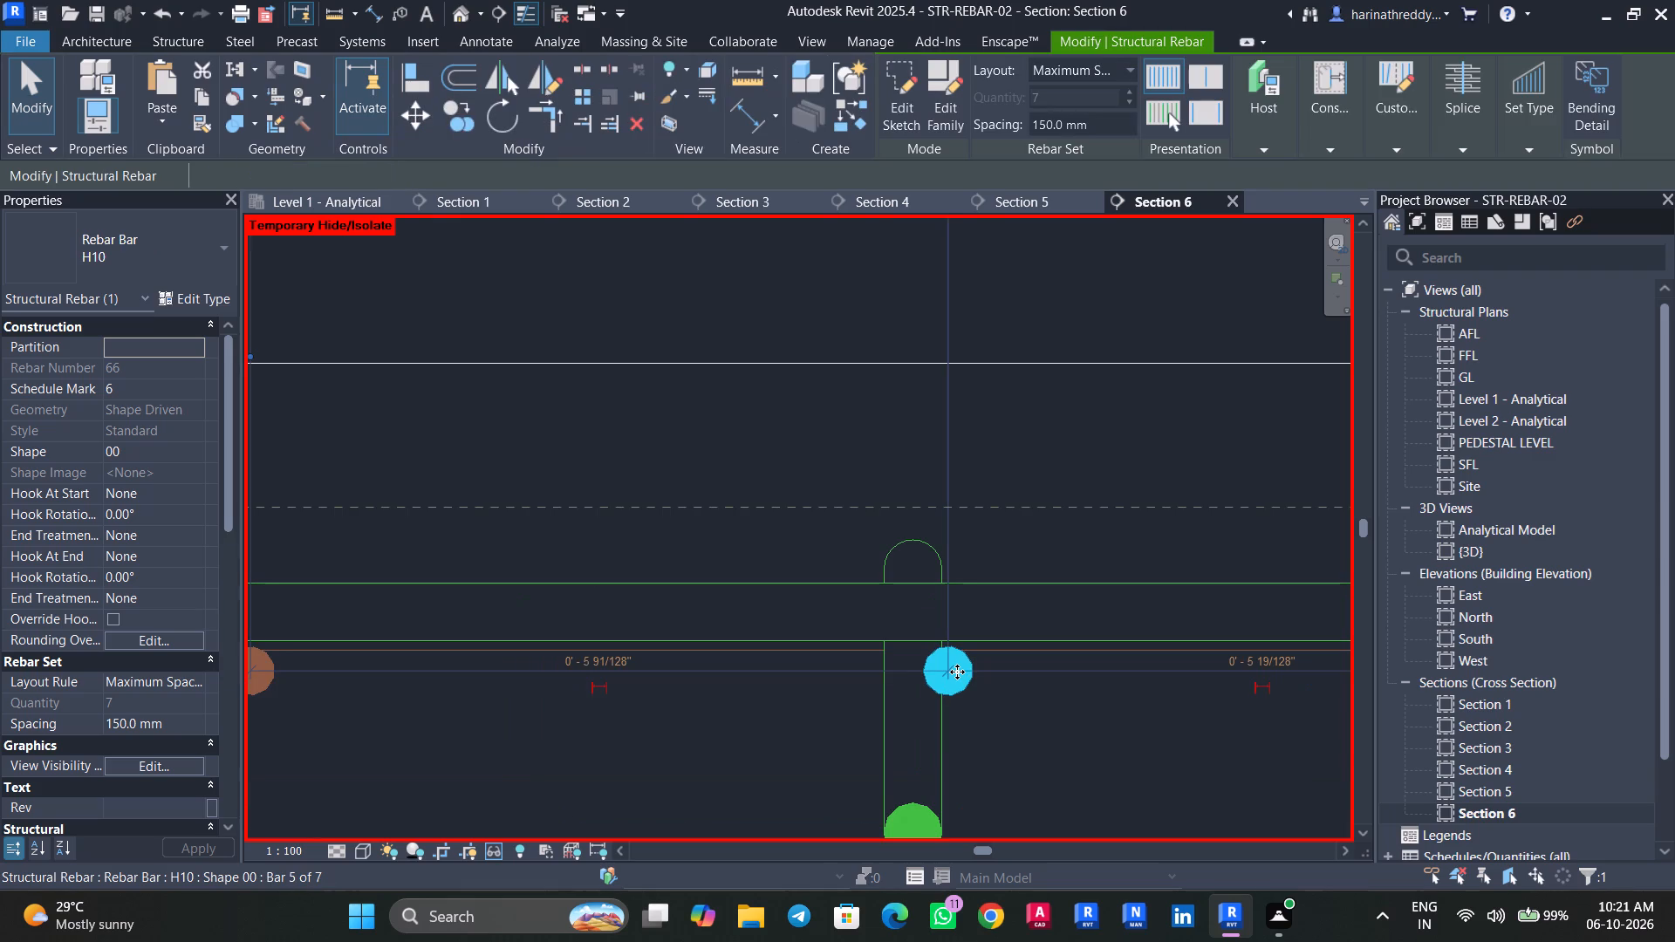
pyautogui.press('Right')
pyautogui.press('Right')
pyautogui.press('Right')
pyautogui.press('Right')
pyautogui.press('Right')
pyautogui.press('Up')
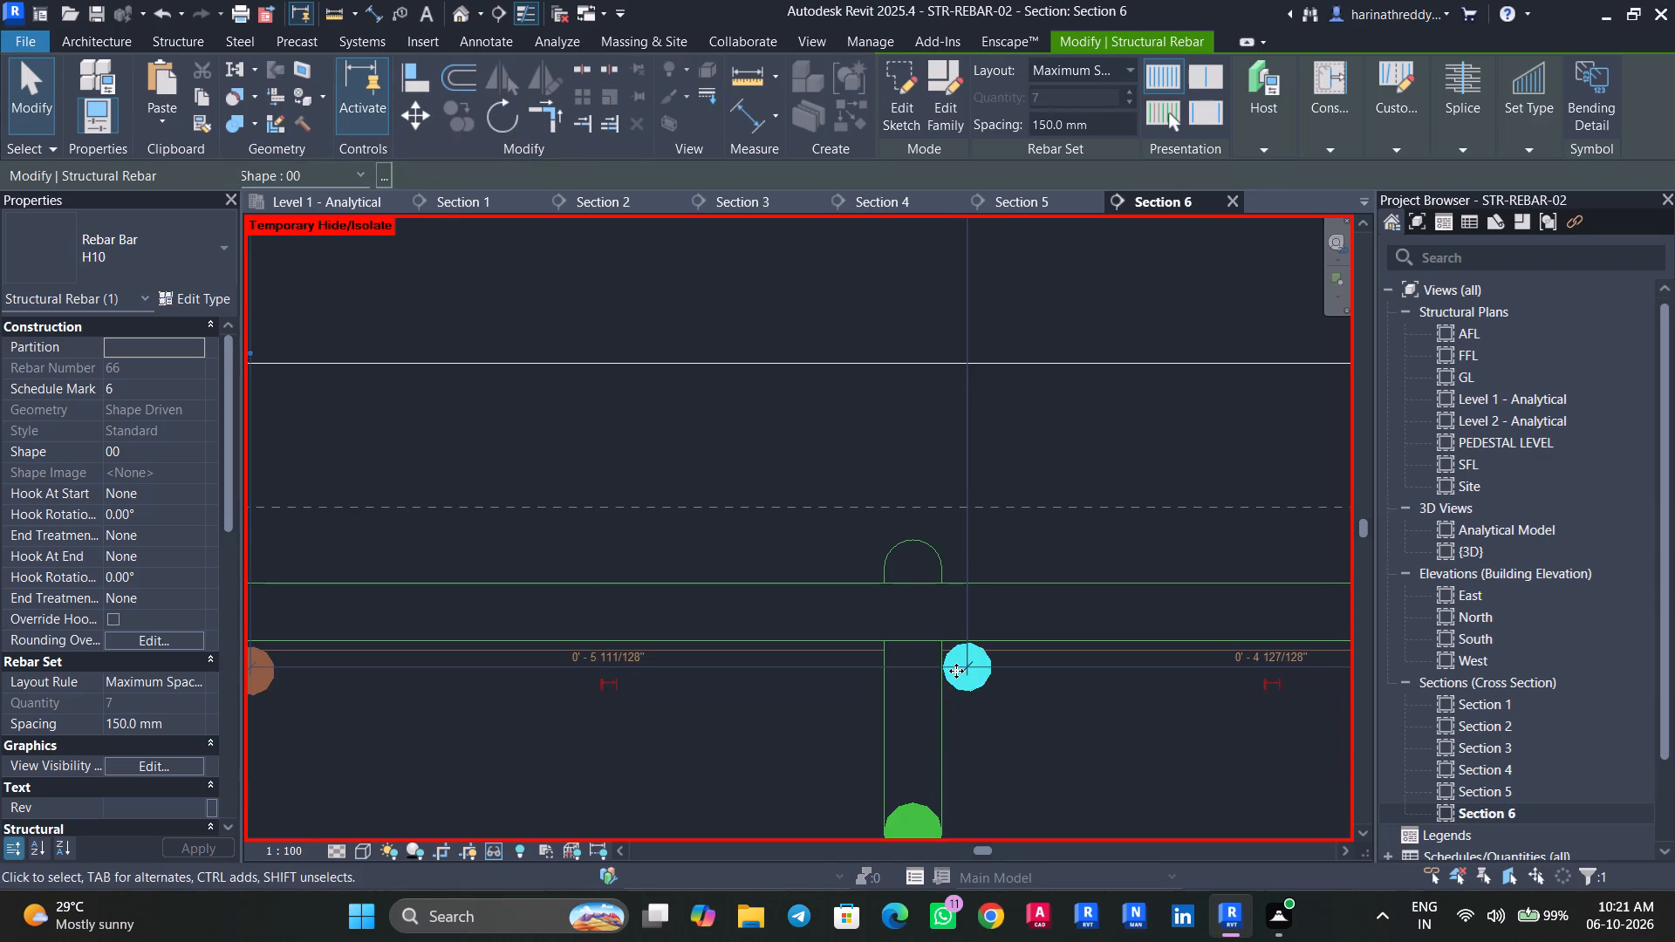
pyautogui.press('Escape')
pyautogui.press('Escape')
# Mirror a copy of the upper crosswise H10 set to the slab's opposite end about a vertical axis through the lengthwise H10 bar's midpoint.
pyautogui.scroll(-6, 770, 711)
pyautogui.moveTo(706, 721); pyautogui.dragTo(920, 632, button='middle')
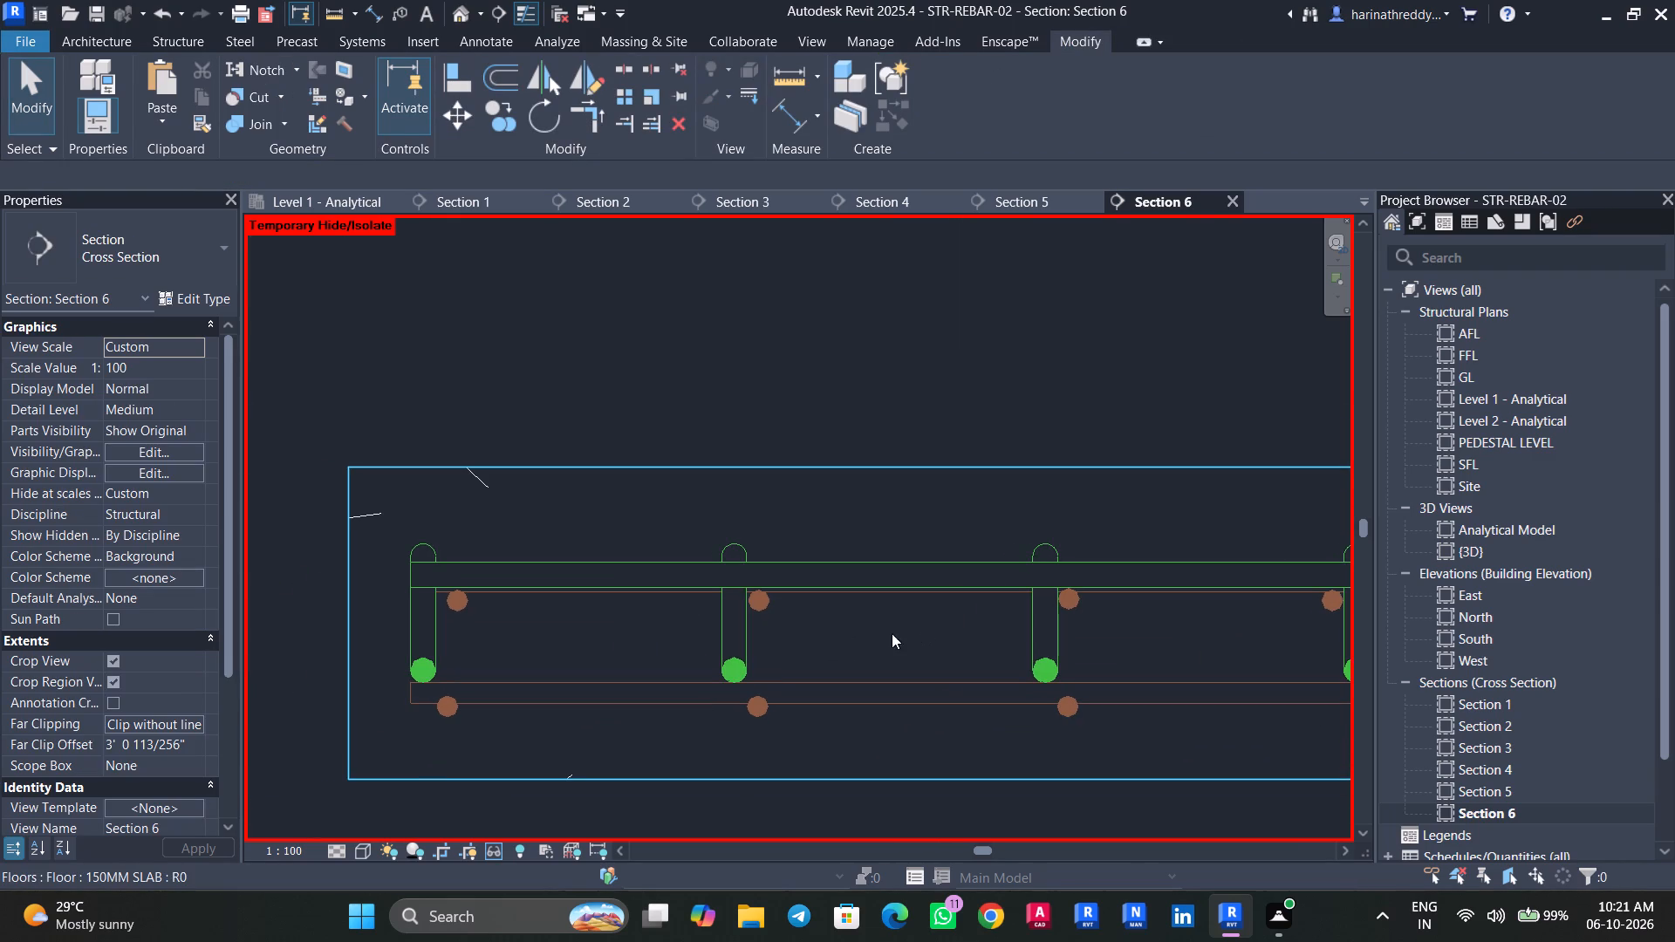
pyautogui.scroll(-8, 858, 645)
pyautogui.click(929, 635)
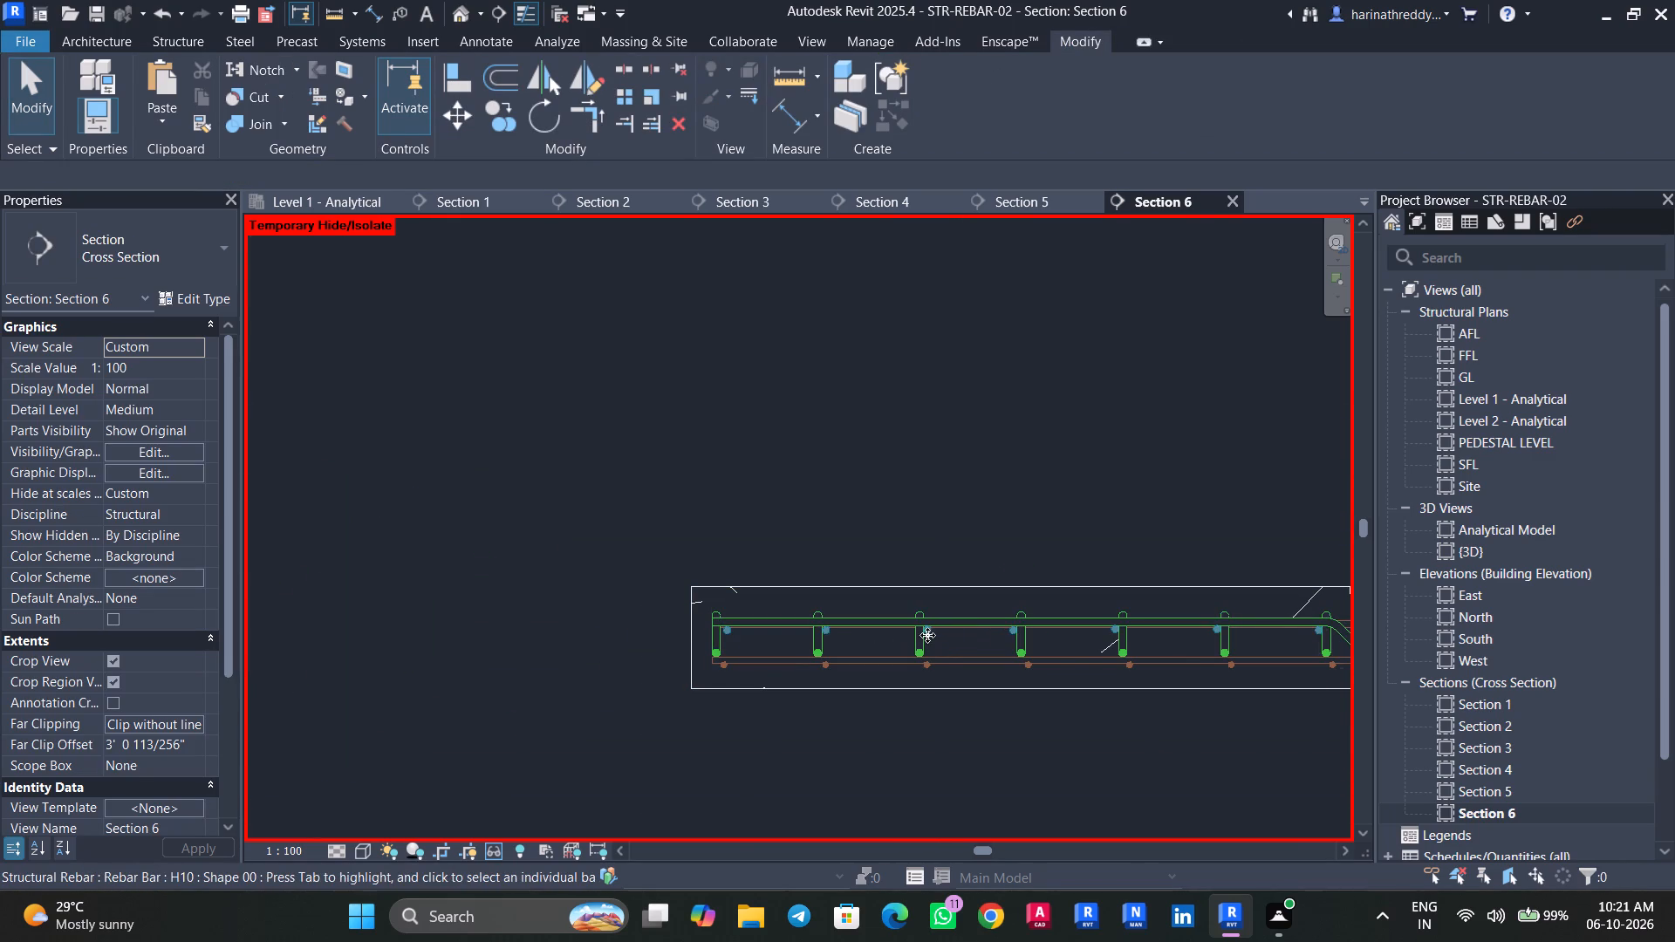
pyautogui.scroll(-6, 1047, 456)
pyautogui.scroll(1, 1046, 452)
pyautogui.scroll(-2, 1046, 452)
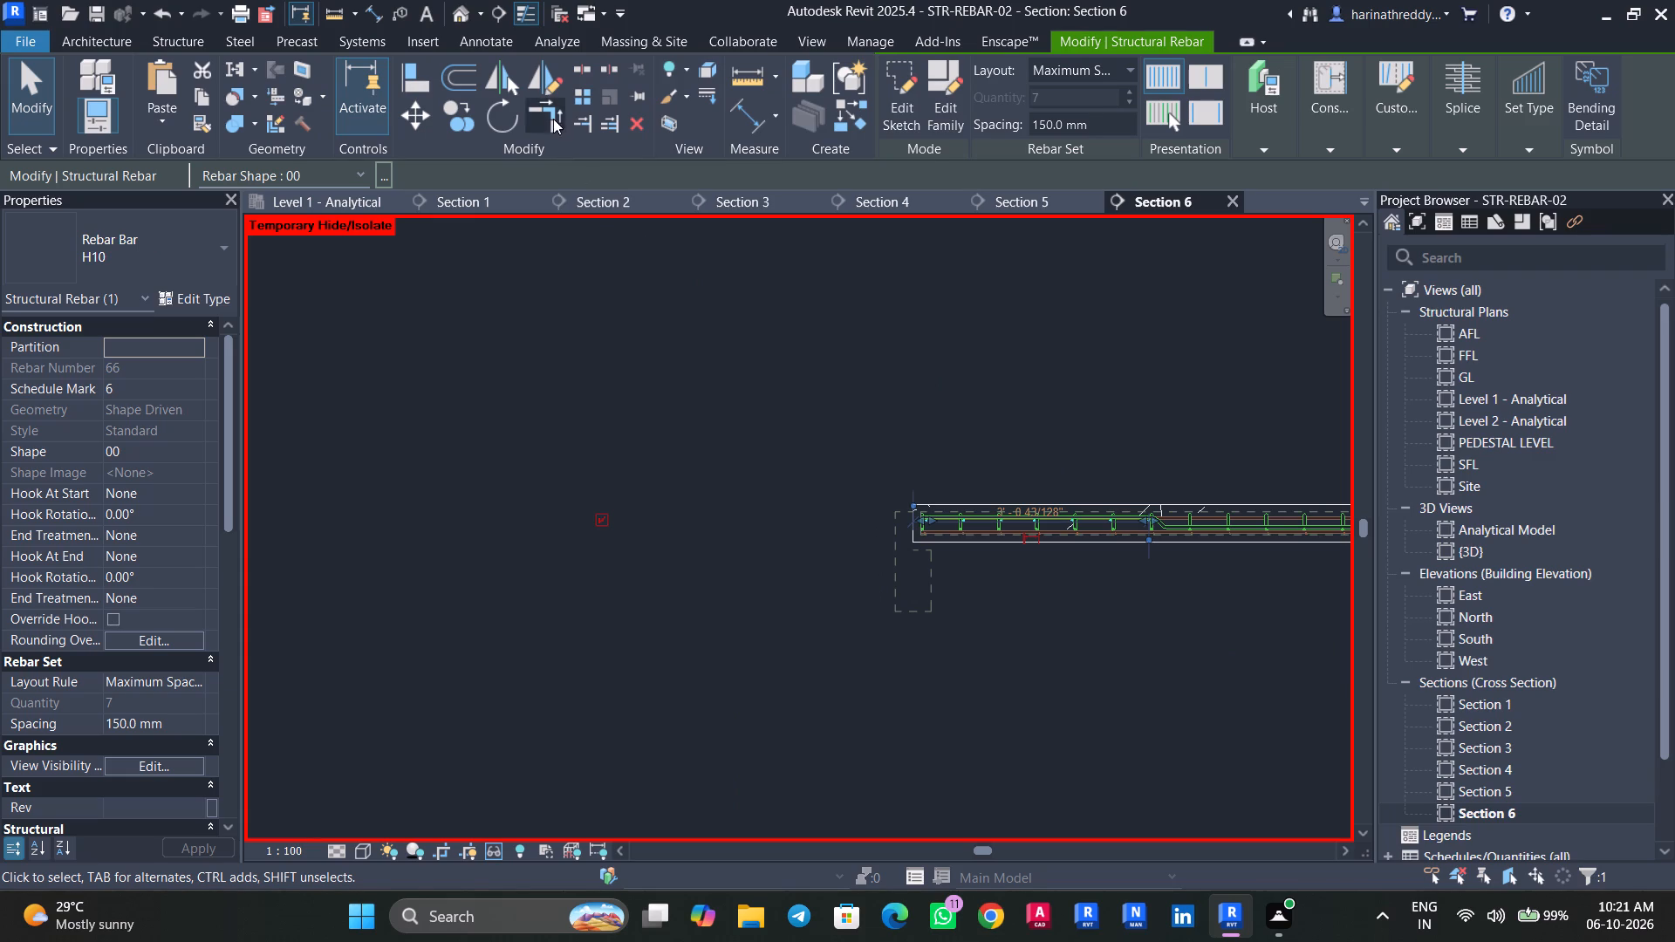
pyautogui.click(549, 84)
pyautogui.moveTo(1023, 679); pyautogui.dragTo(469, 694, button='middle')
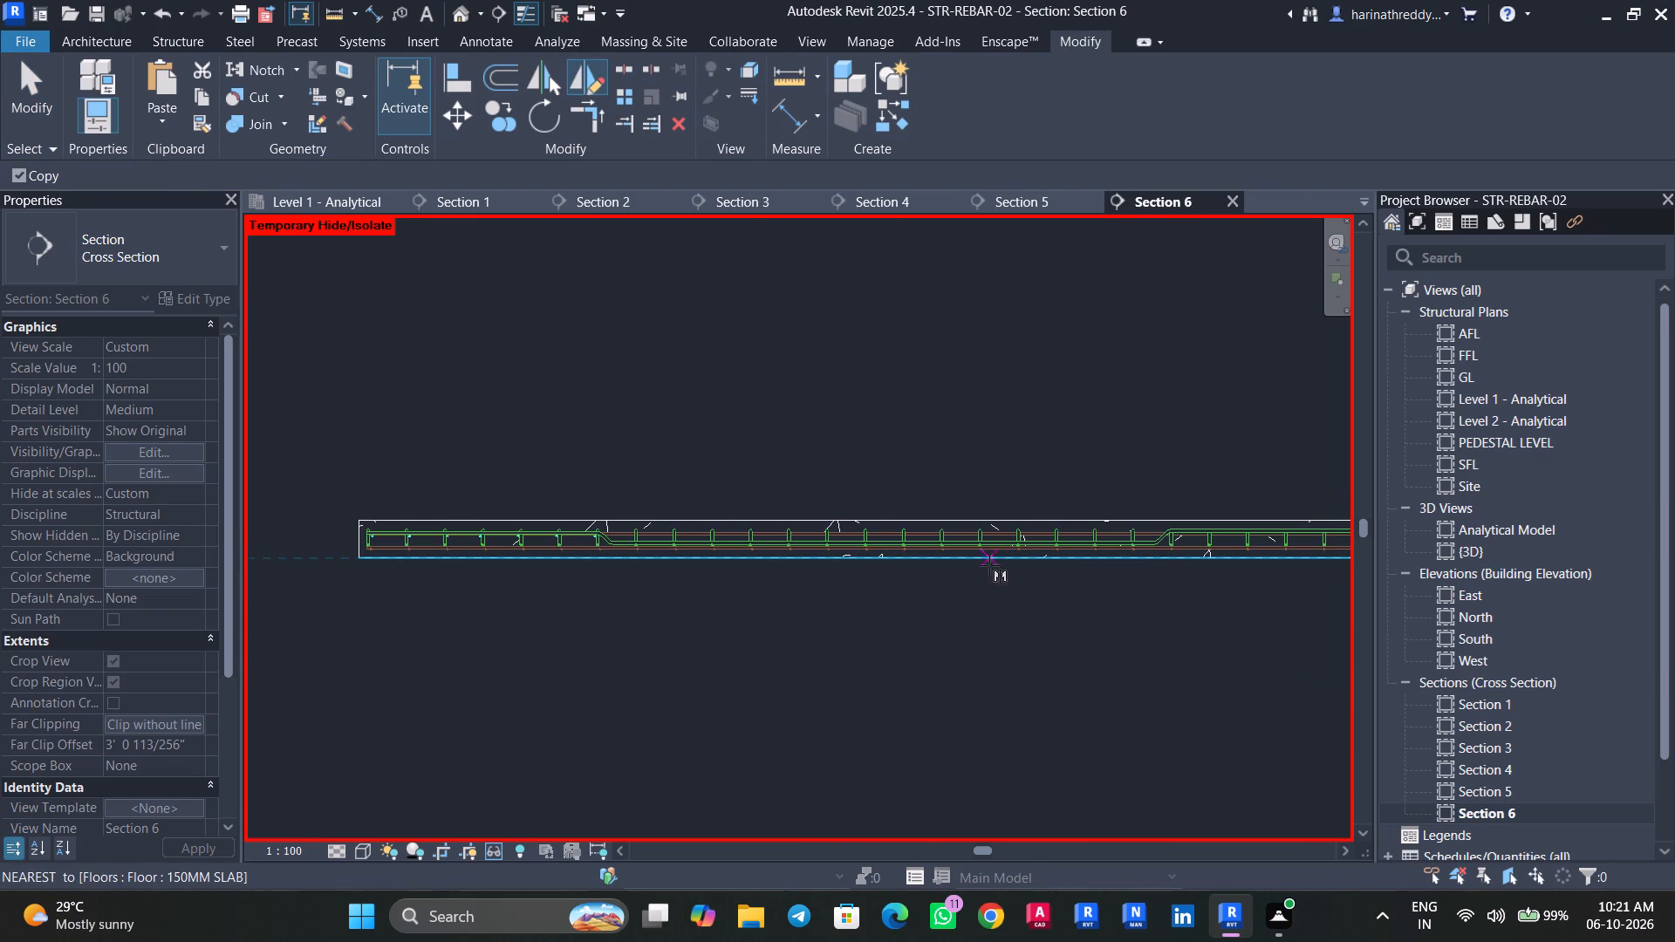
pyautogui.scroll(-5, 859, 561)
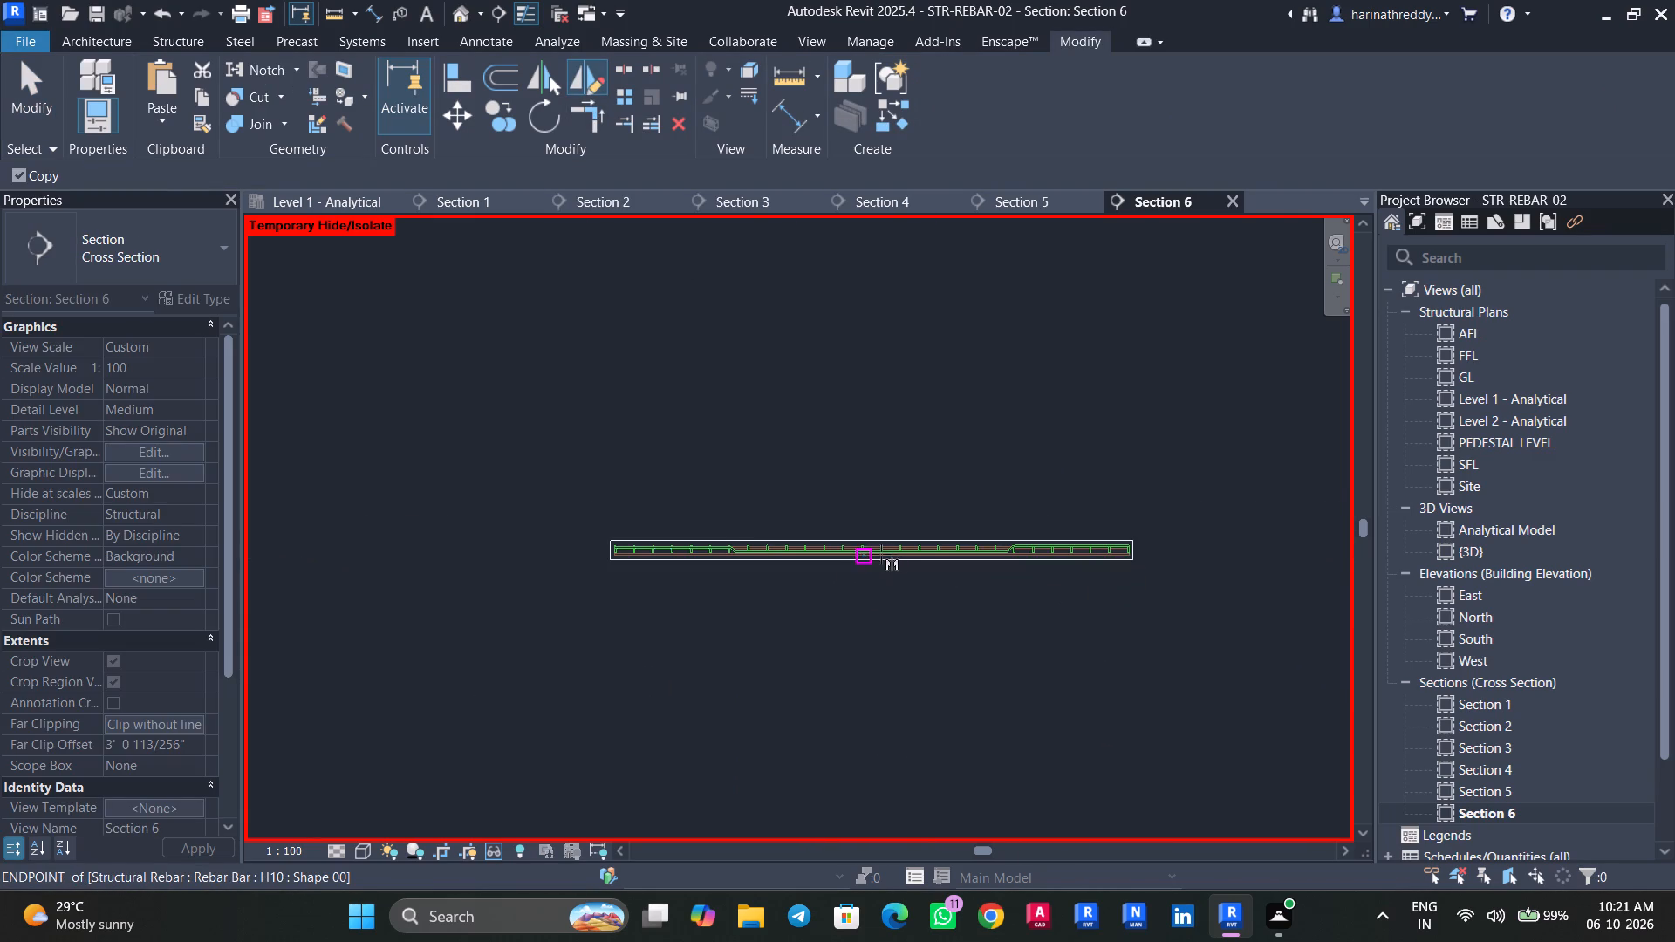
pyautogui.scroll(6, 859, 566)
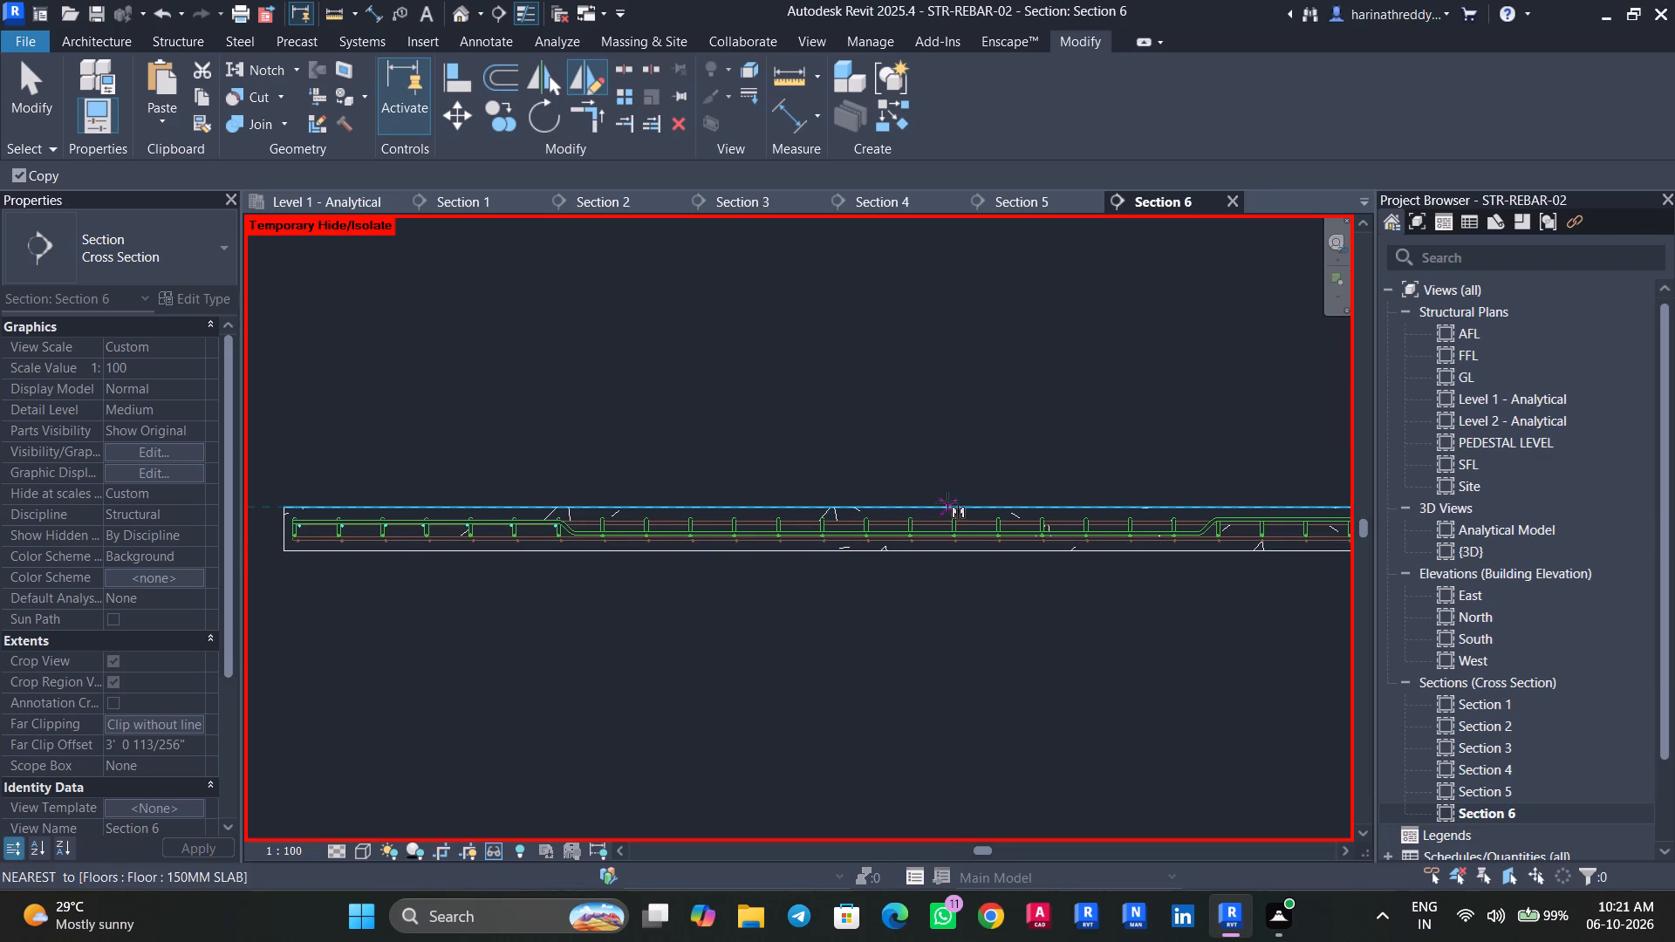
pyautogui.moveTo(947, 502); pyautogui.dragTo(629, 503, button='middle')
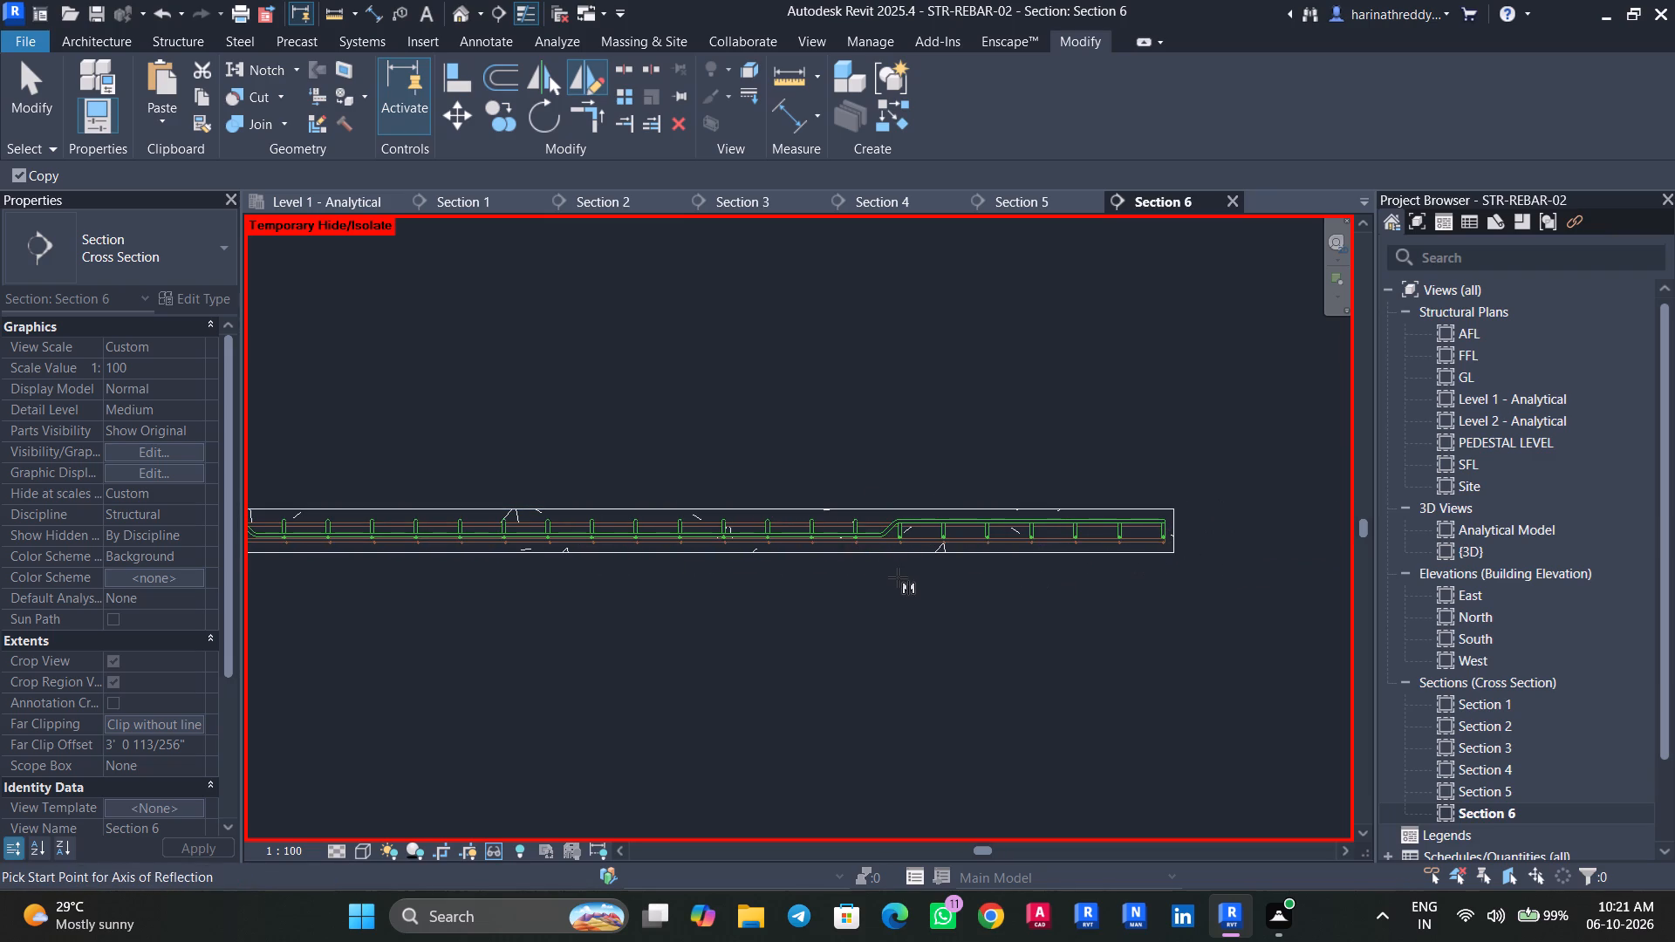
pyautogui.moveTo(652, 584); pyautogui.dragTo(829, 606, button='middle')
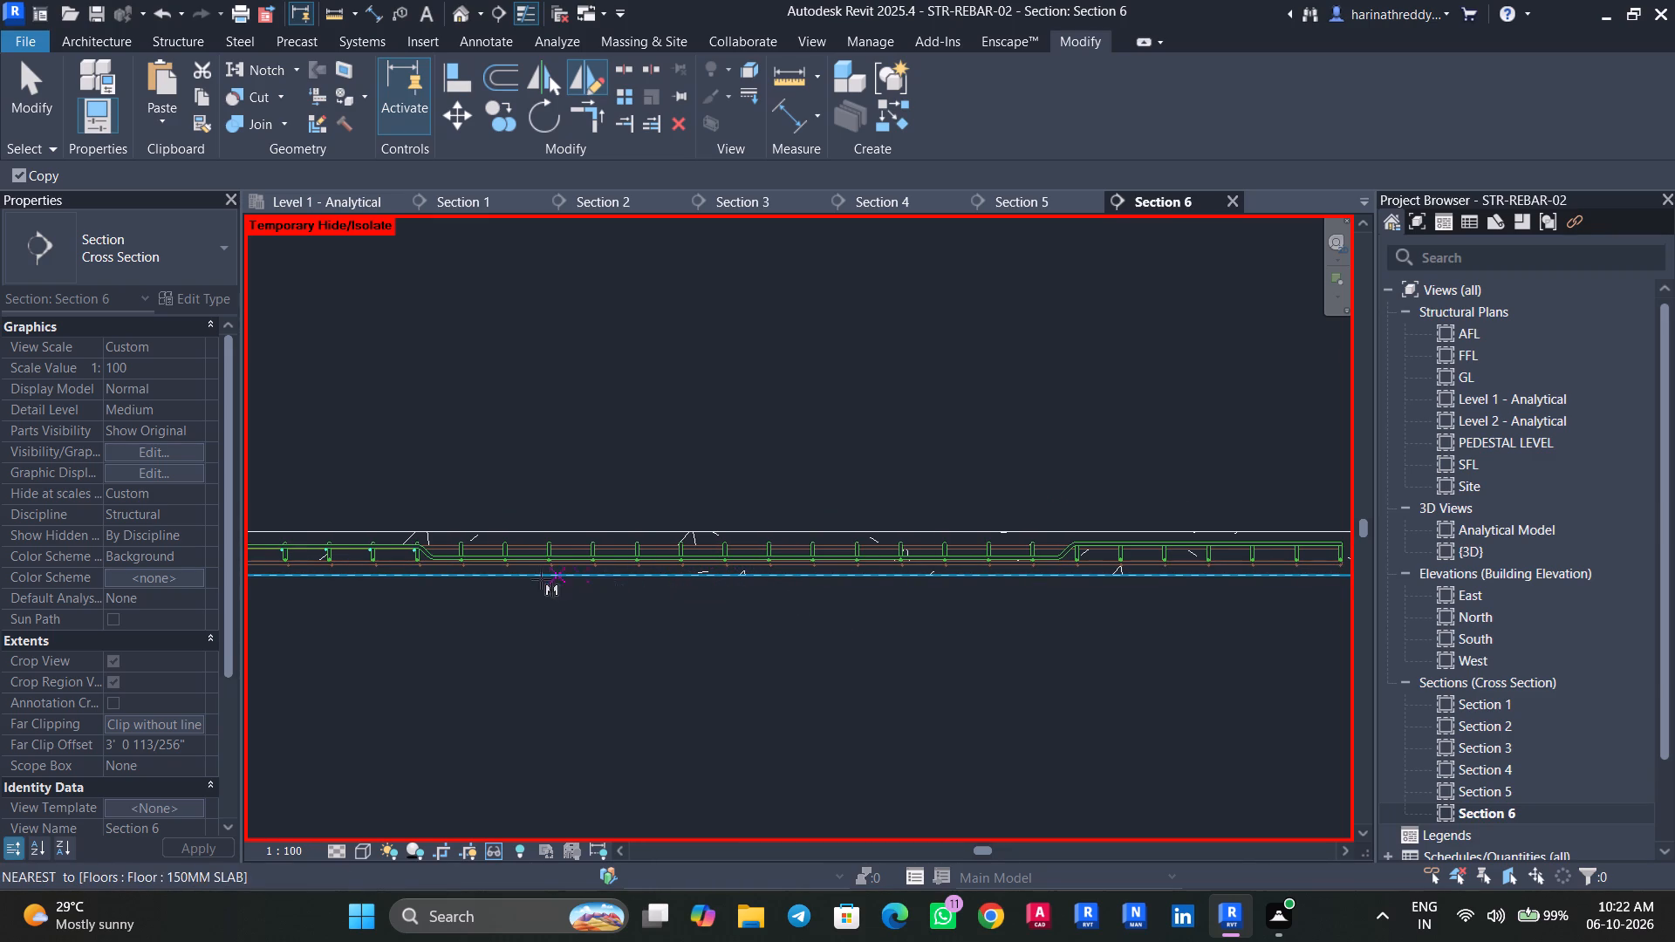
pyautogui.moveTo(407, 580); pyautogui.dragTo(857, 583, button='middle')
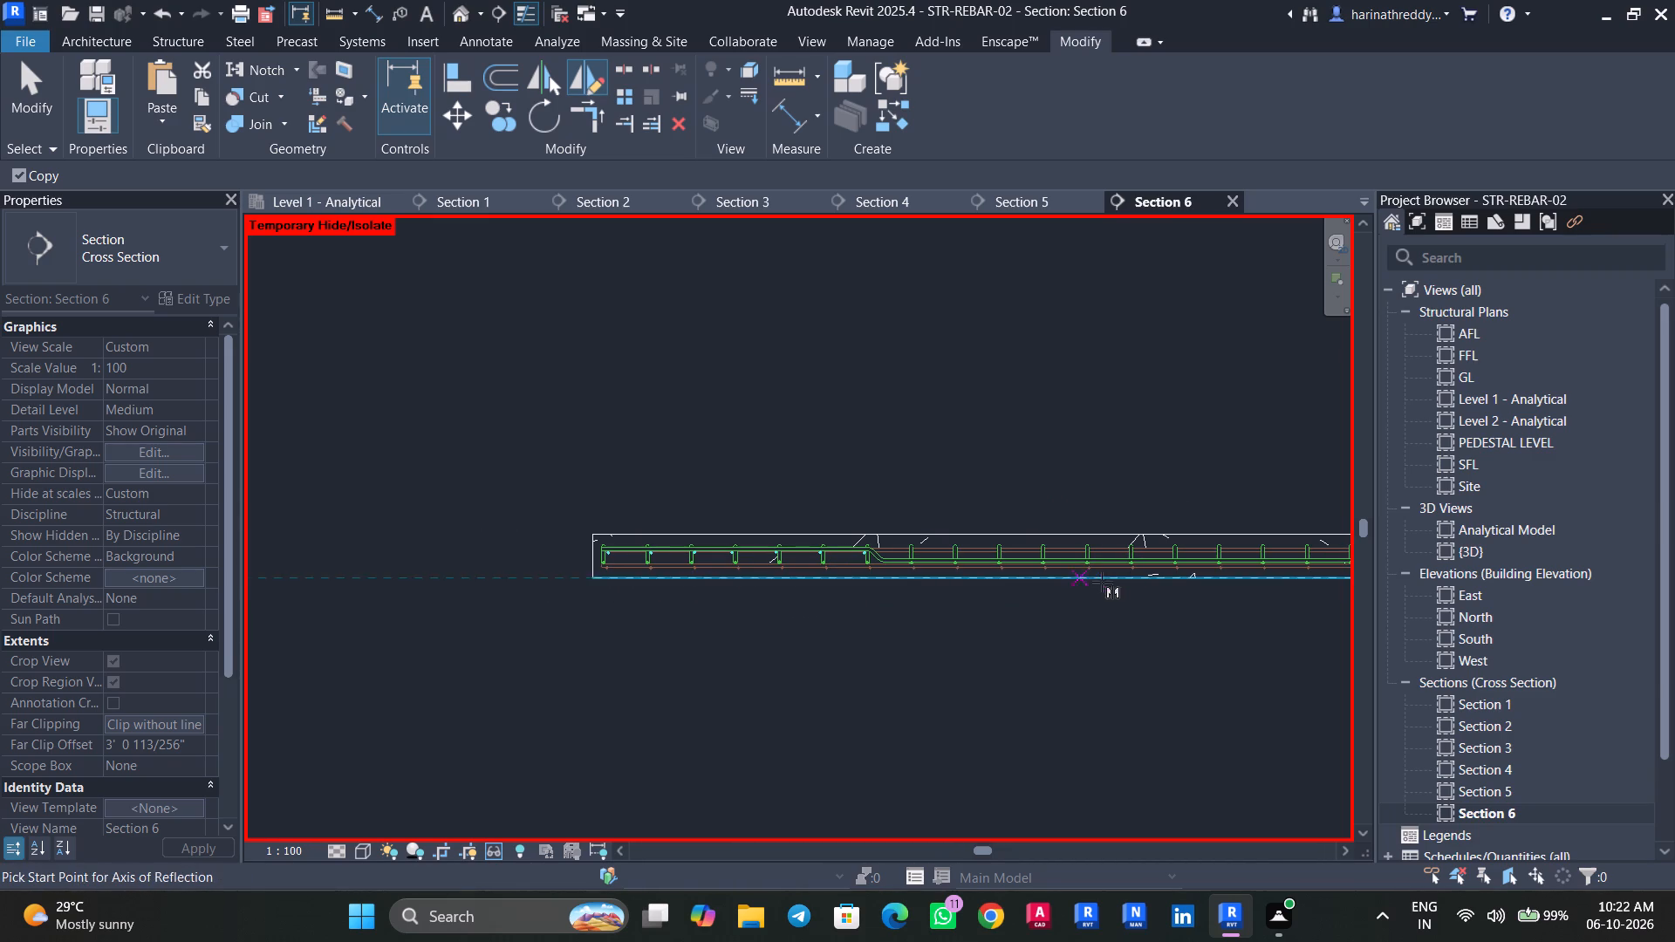
pyautogui.scroll(5, 1108, 579)
pyautogui.moveTo(1193, 575); pyautogui.dragTo(858, 586, button='middle')
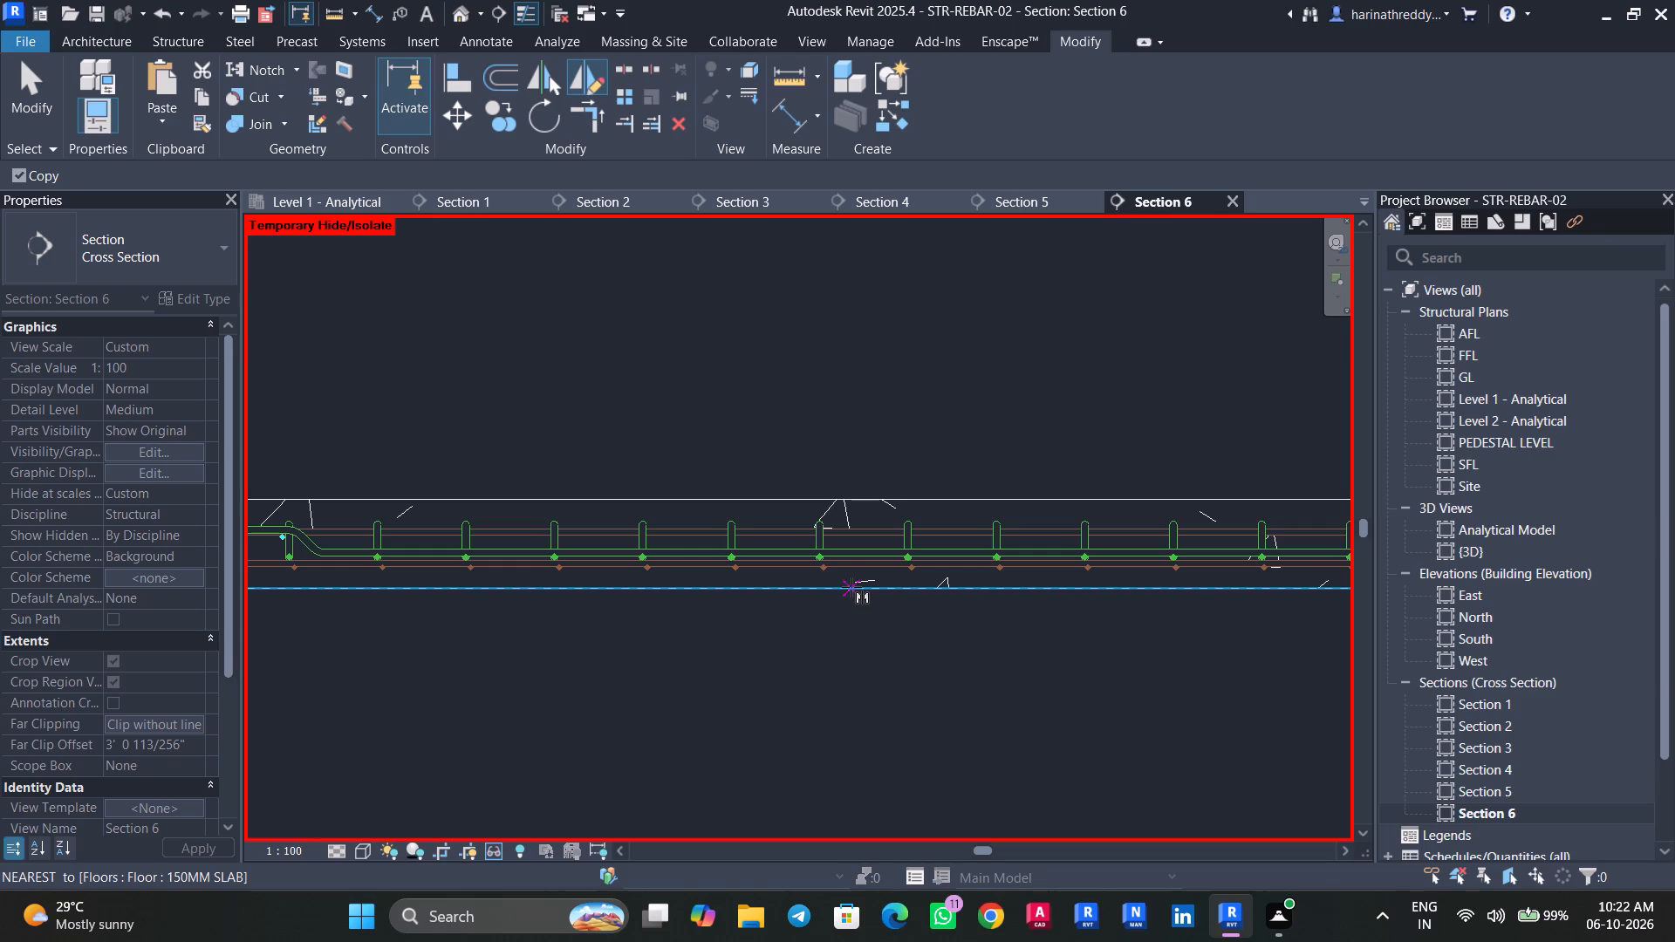
pyautogui.scroll(-3, 851, 587)
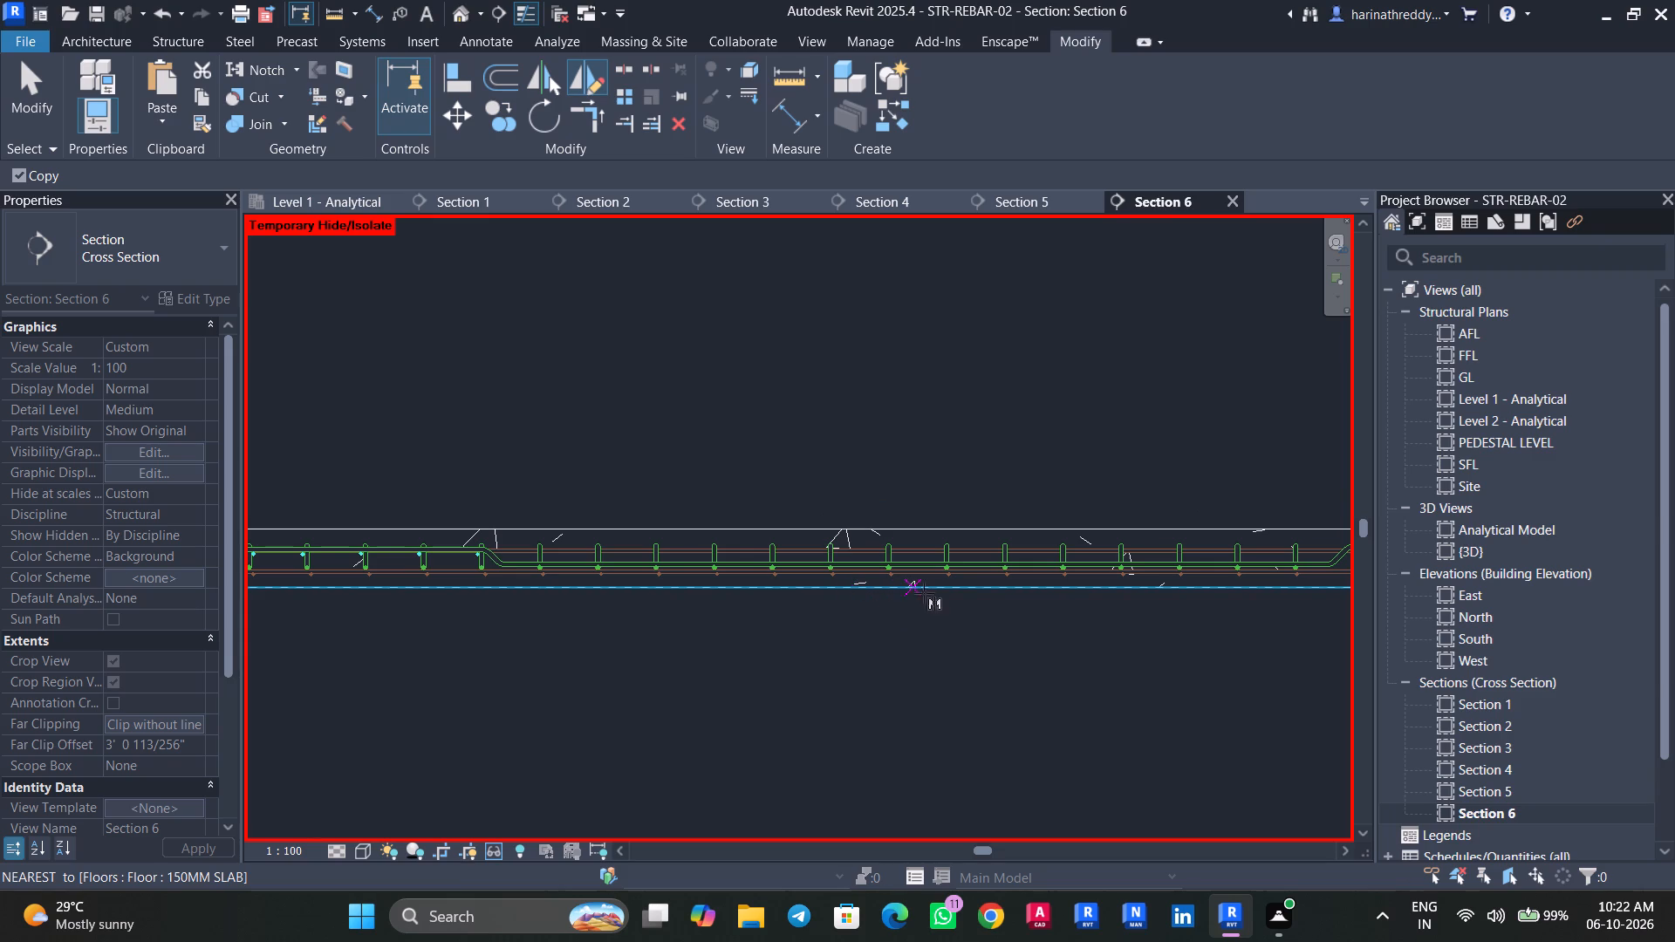
pyautogui.scroll(-9, 956, 597)
pyautogui.moveTo(955, 597); pyautogui.dragTo(842, 626, button='middle')
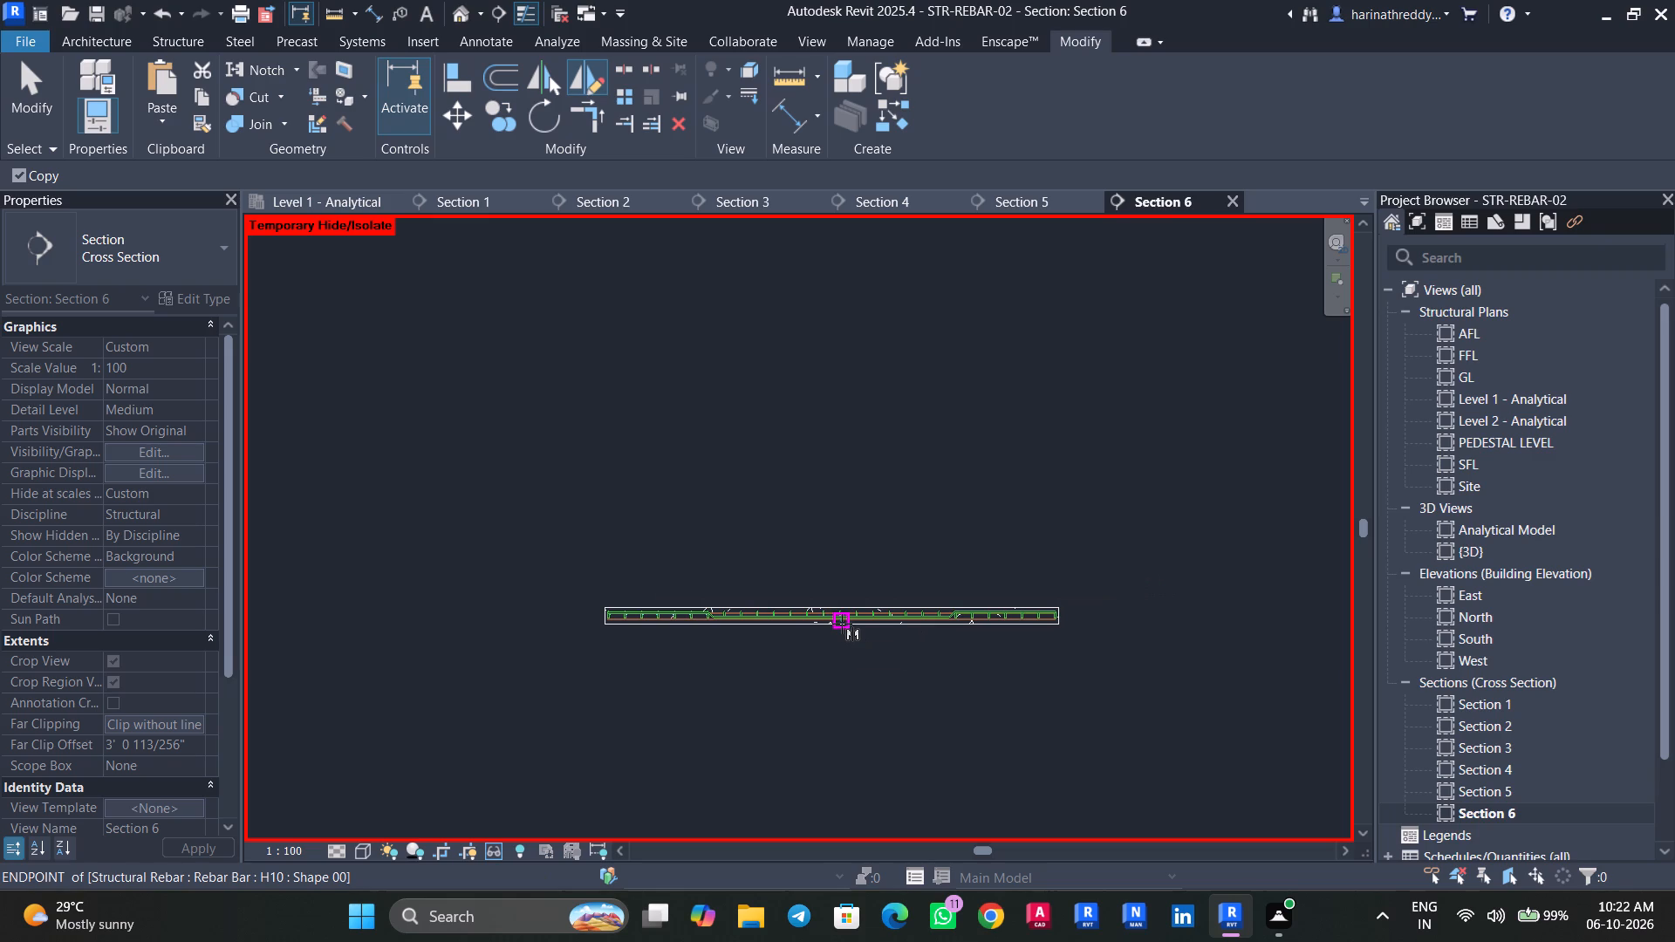
pyautogui.scroll(4, 842, 624)
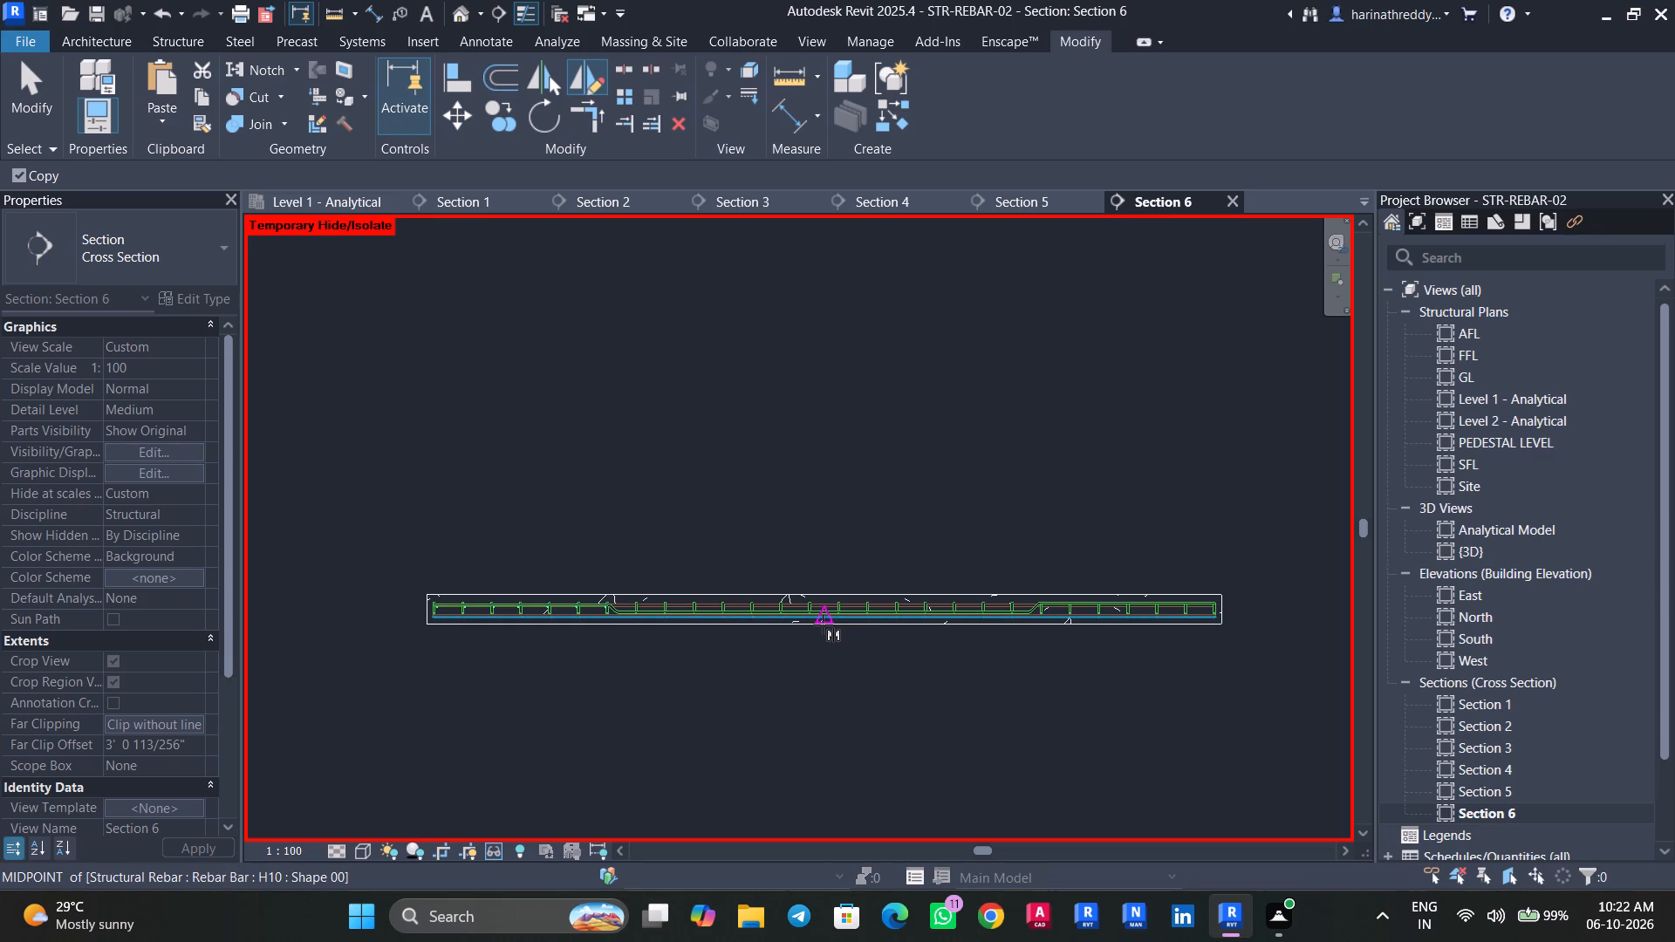
pyautogui.scroll(5, 823, 625)
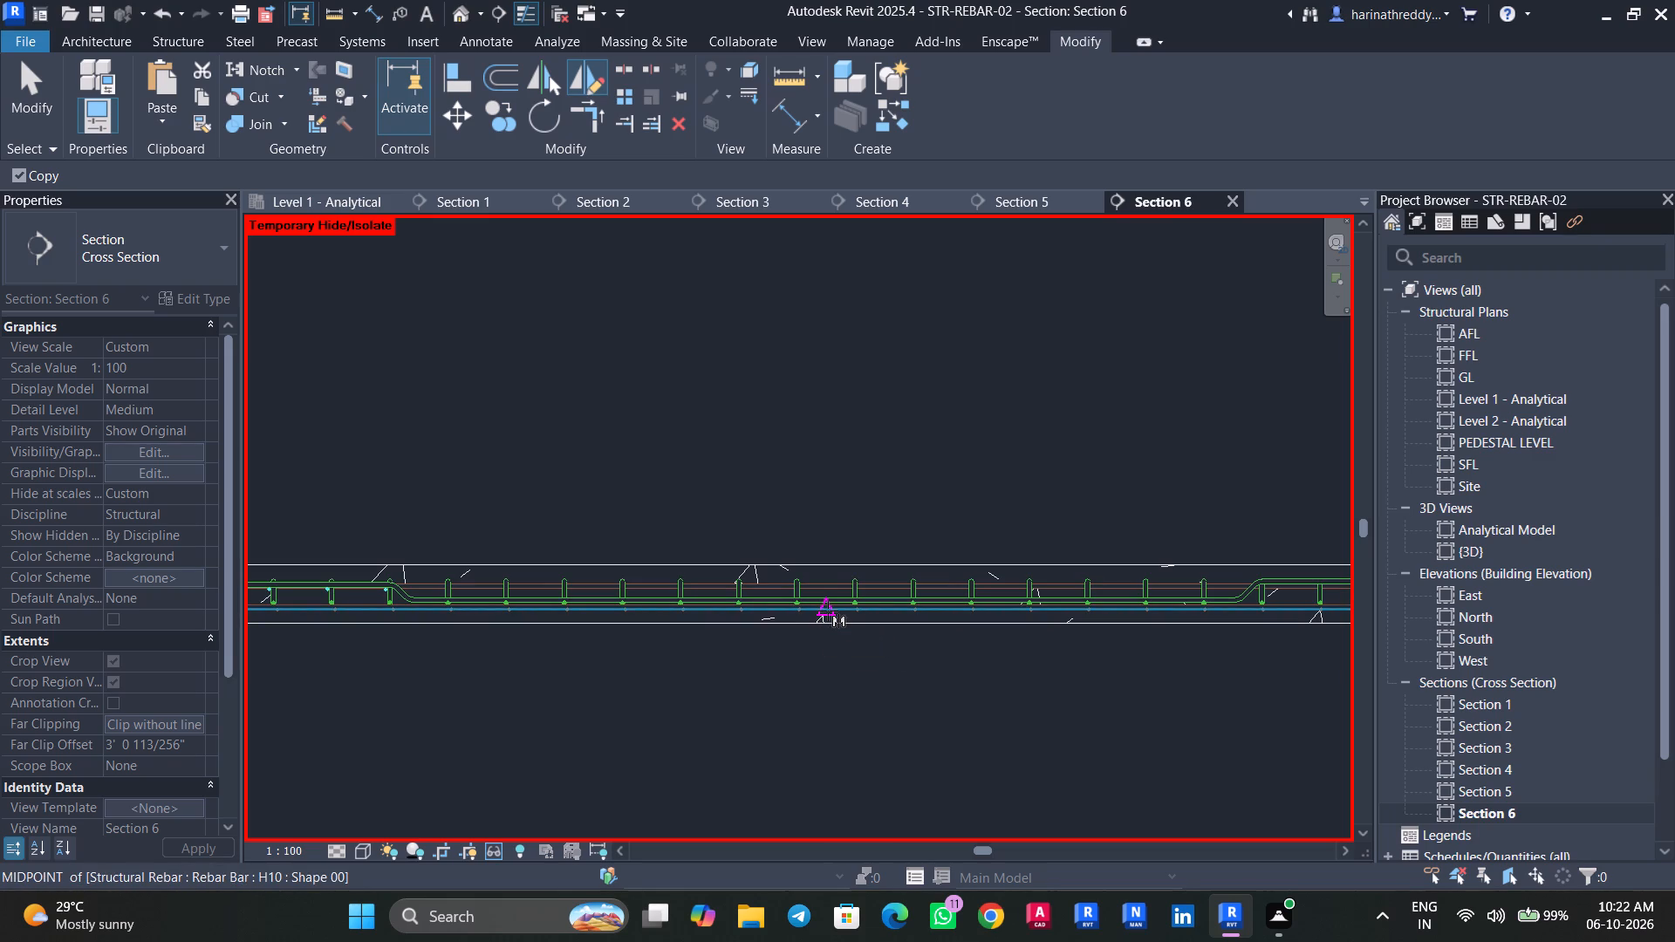
pyautogui.click(828, 611)
pyautogui.click(830, 661)
pyautogui.press('Escape')
pyautogui.press('Escape')
pyautogui.press('Escape')
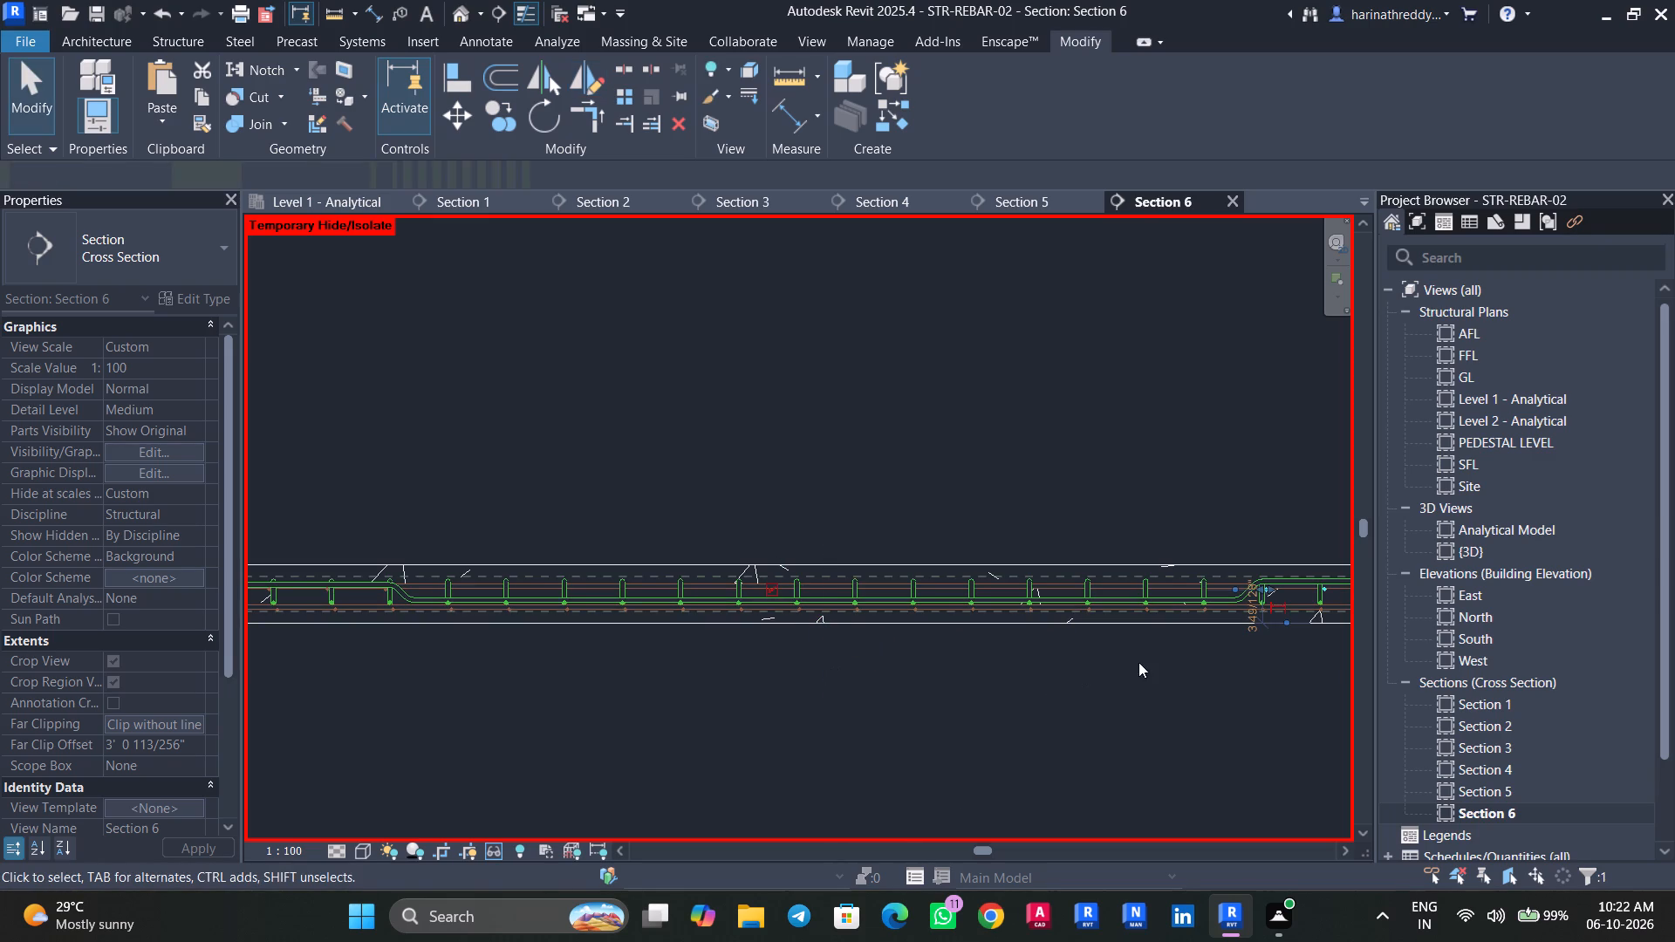
pyautogui.press('Escape')
# Select all H10 rebar sets in the section and make them unobscured in the {3D} view.
pyautogui.moveTo(1168, 660); pyautogui.dragTo(776, 667, button='middle')
pyautogui.scroll(10, 1015, 634)
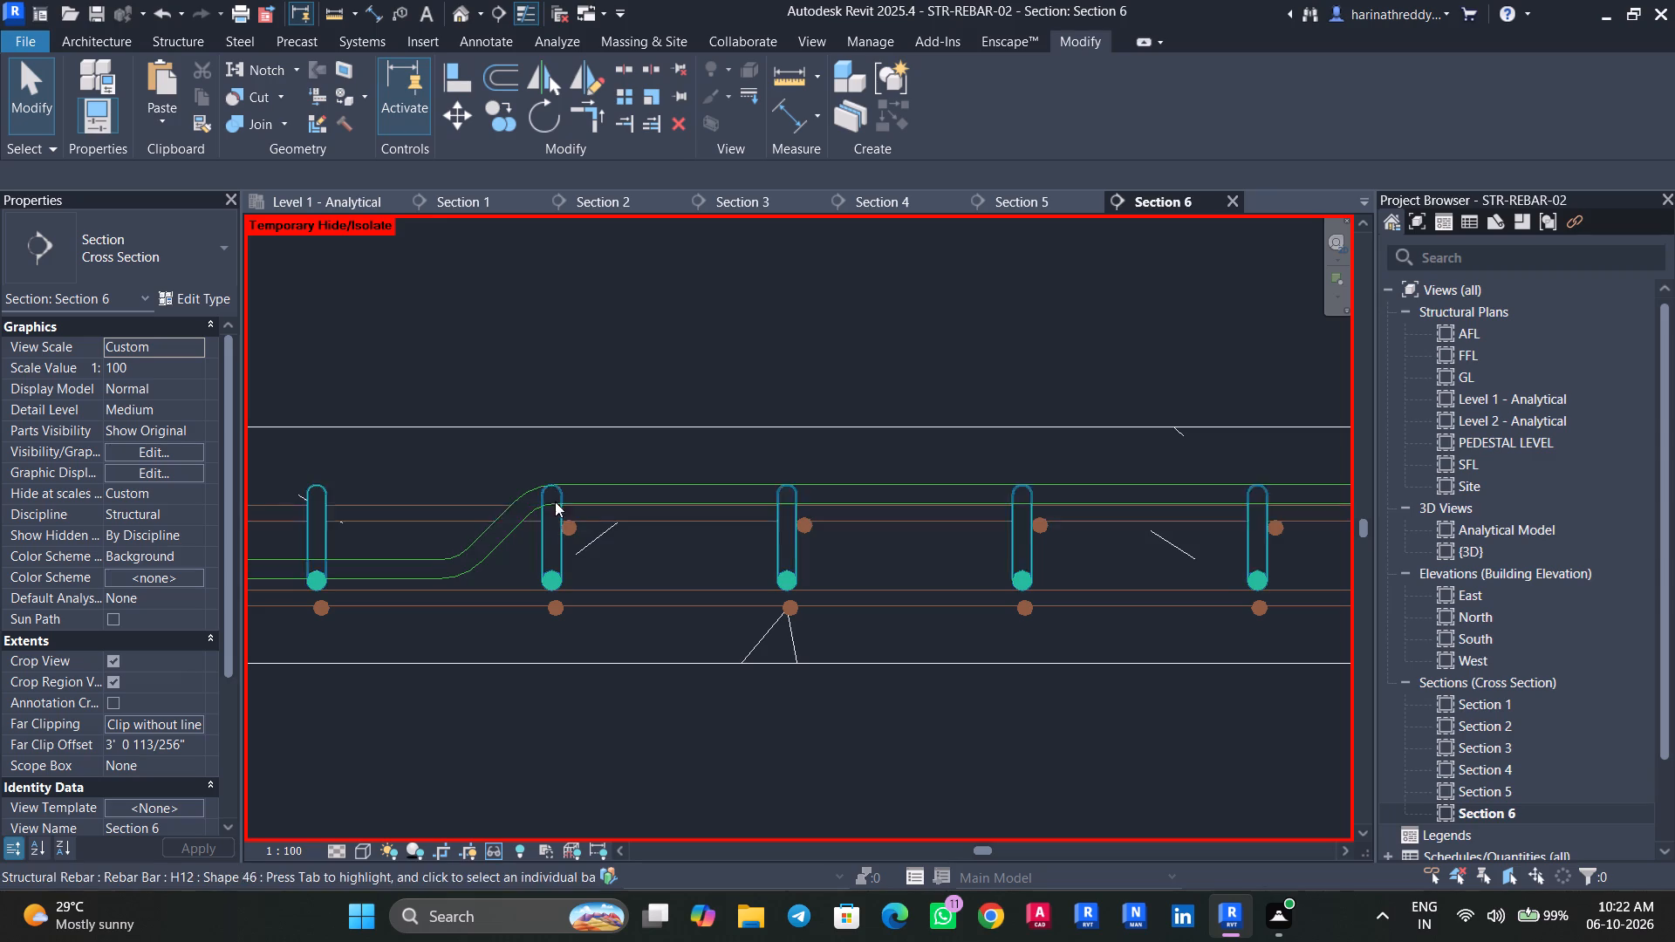
pyautogui.scroll(3, 585, 538)
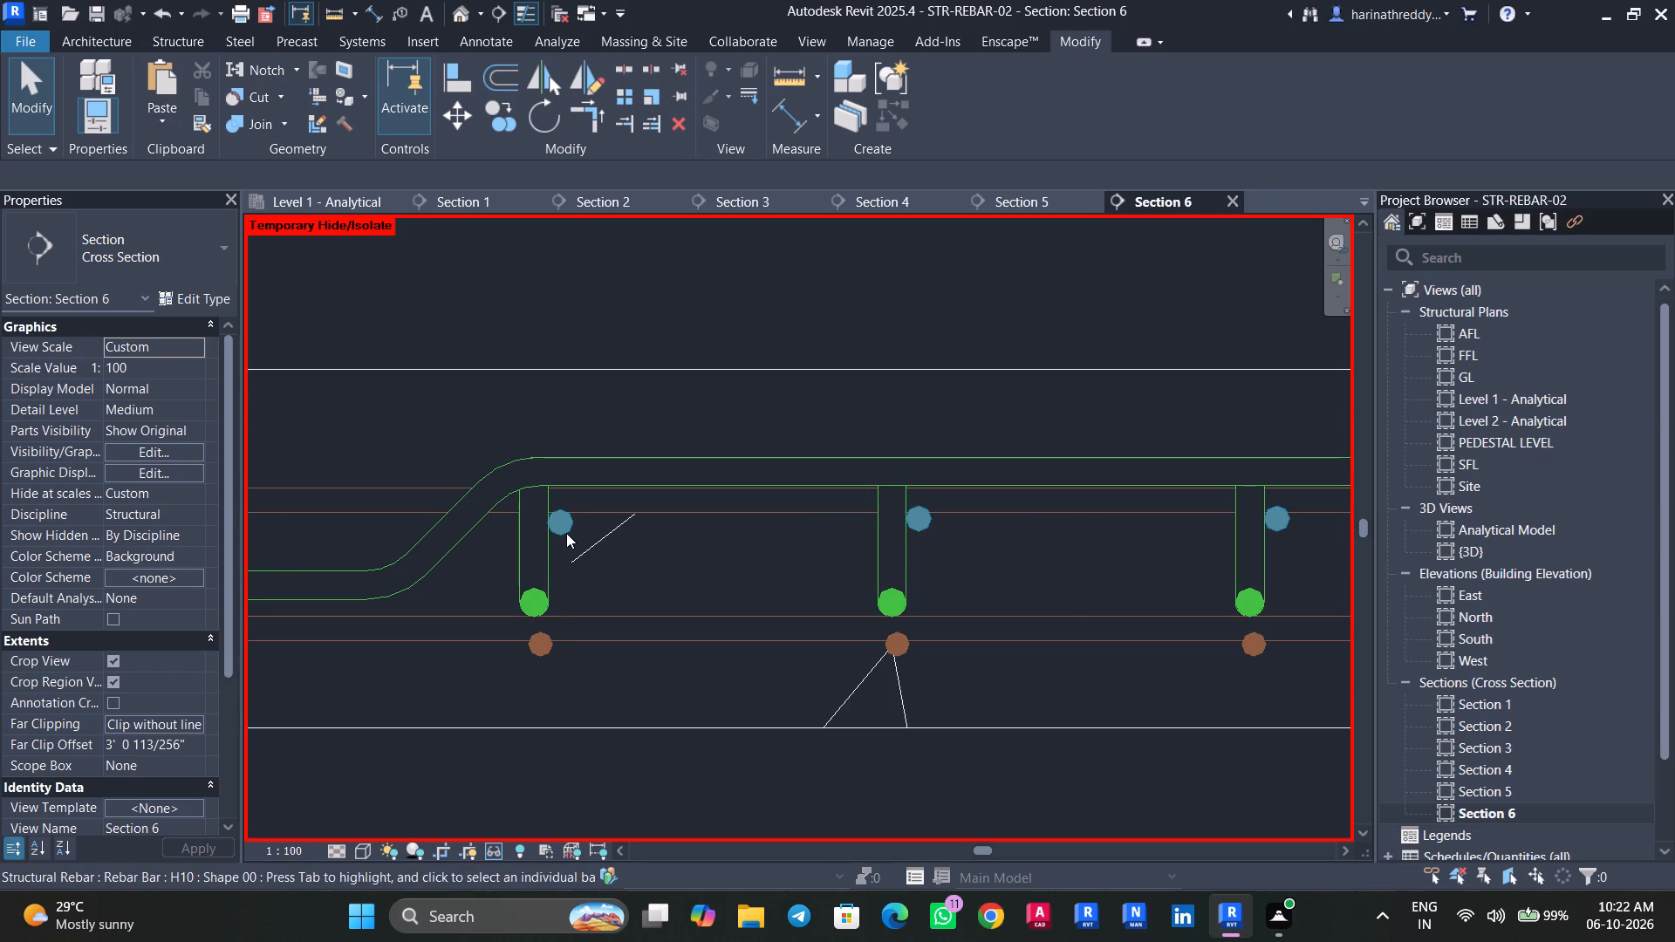
pyautogui.click(566, 533)
pyautogui.write('SA')
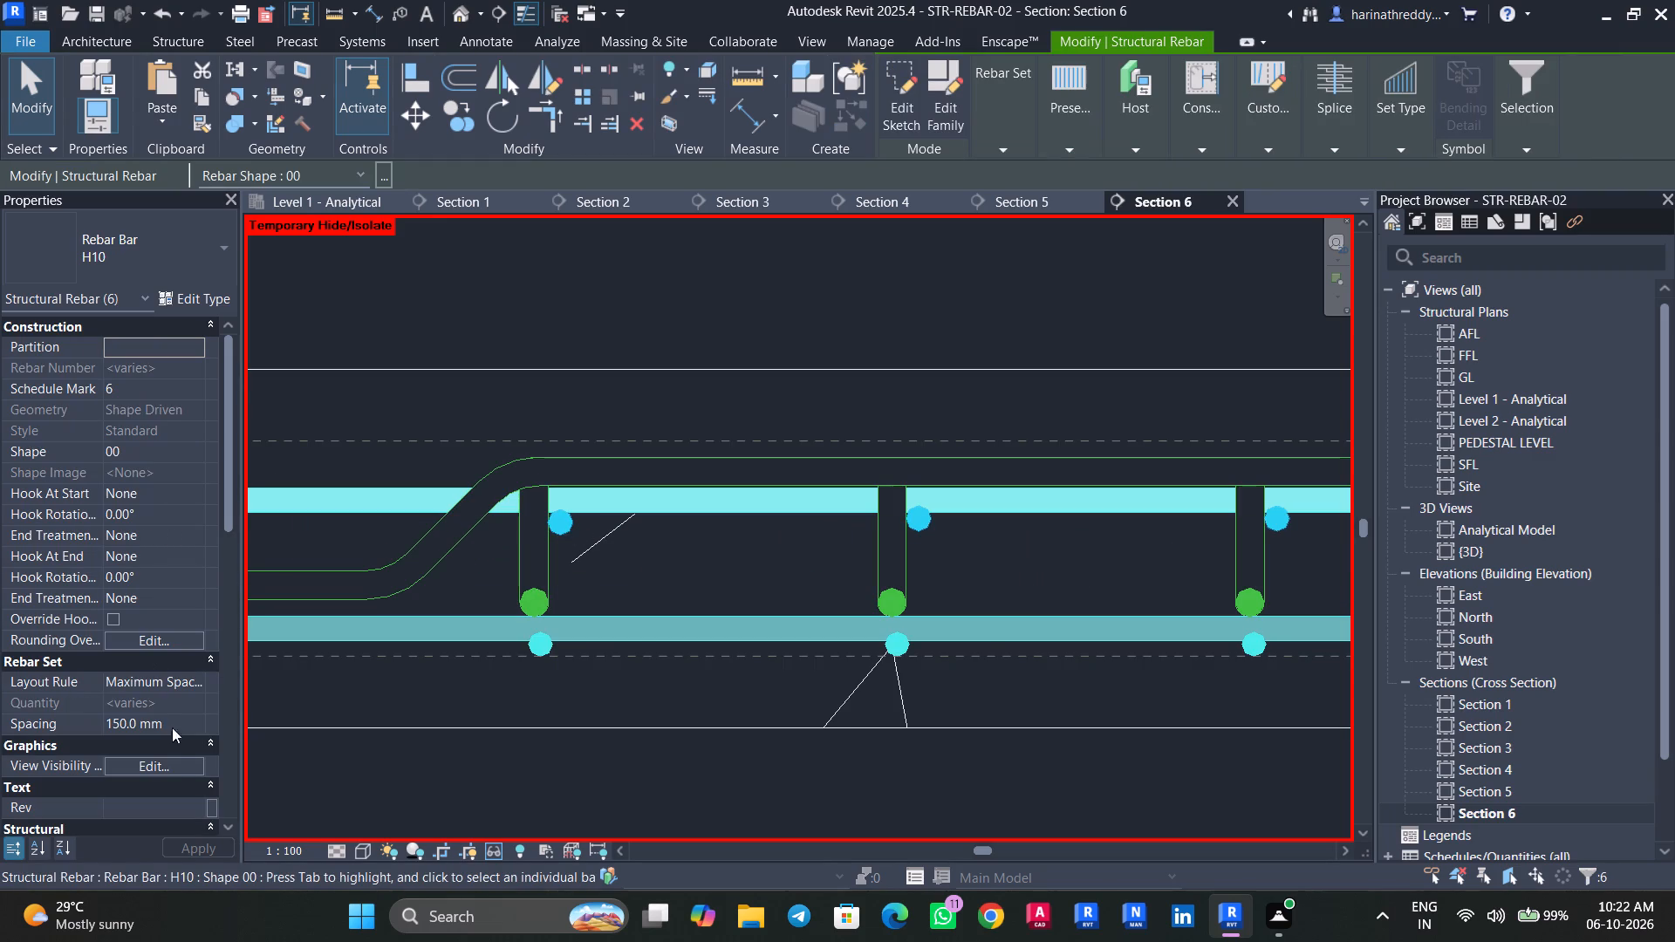
pyautogui.click(173, 761)
pyautogui.click(1006, 411)
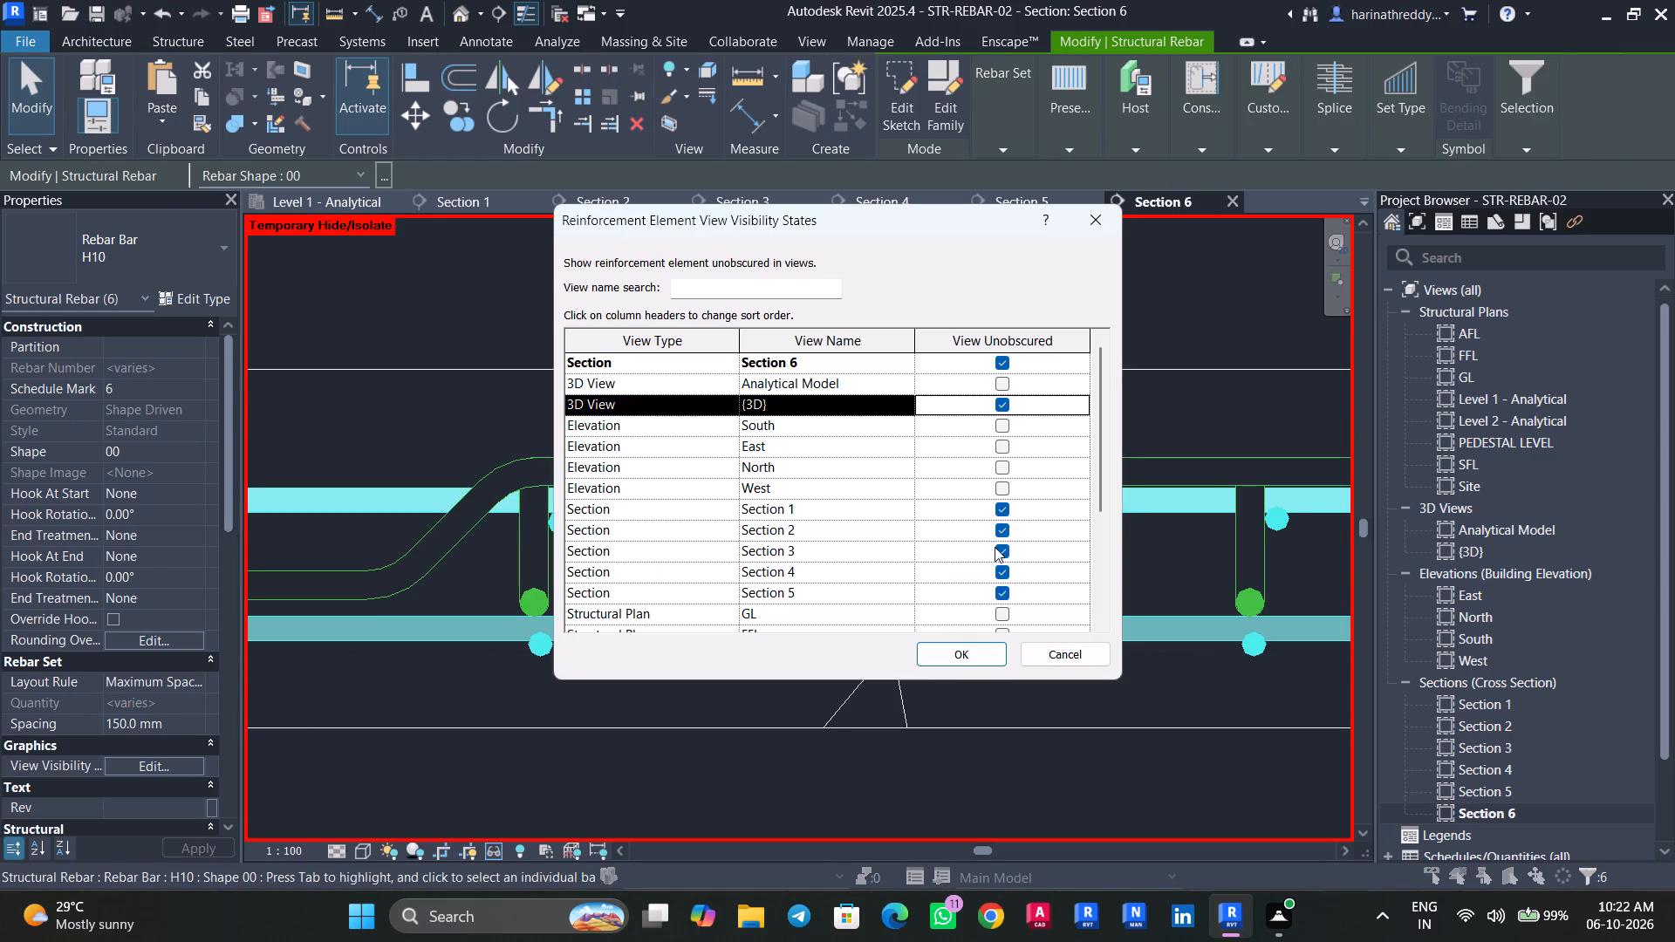
pyautogui.click(959, 655)
# Open the default 3D view and examine the slab's H10 and cranked H12 bars from above and from the sides.
pyautogui.click(464, 17)
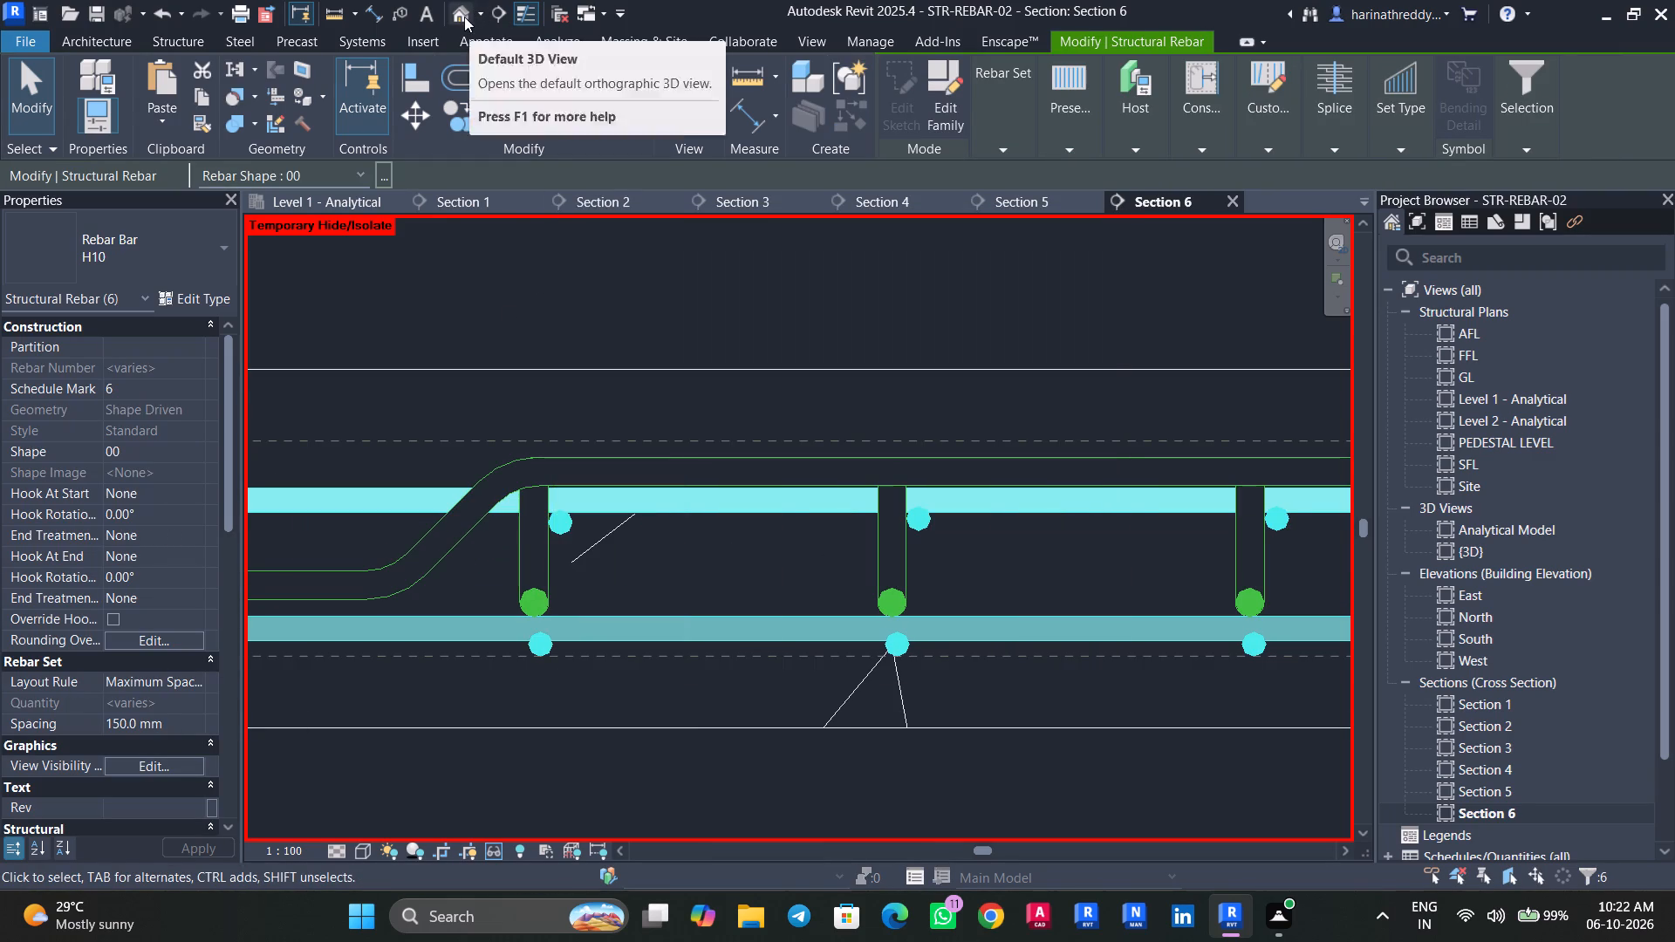
pyautogui.press('Escape')
pyautogui.press('Escape')
pyautogui.keyDown('shift'); pyautogui.moveTo(1153, 414); pyautogui.dragTo(941, 582, button='middle'); pyautogui.keyUp('shift')
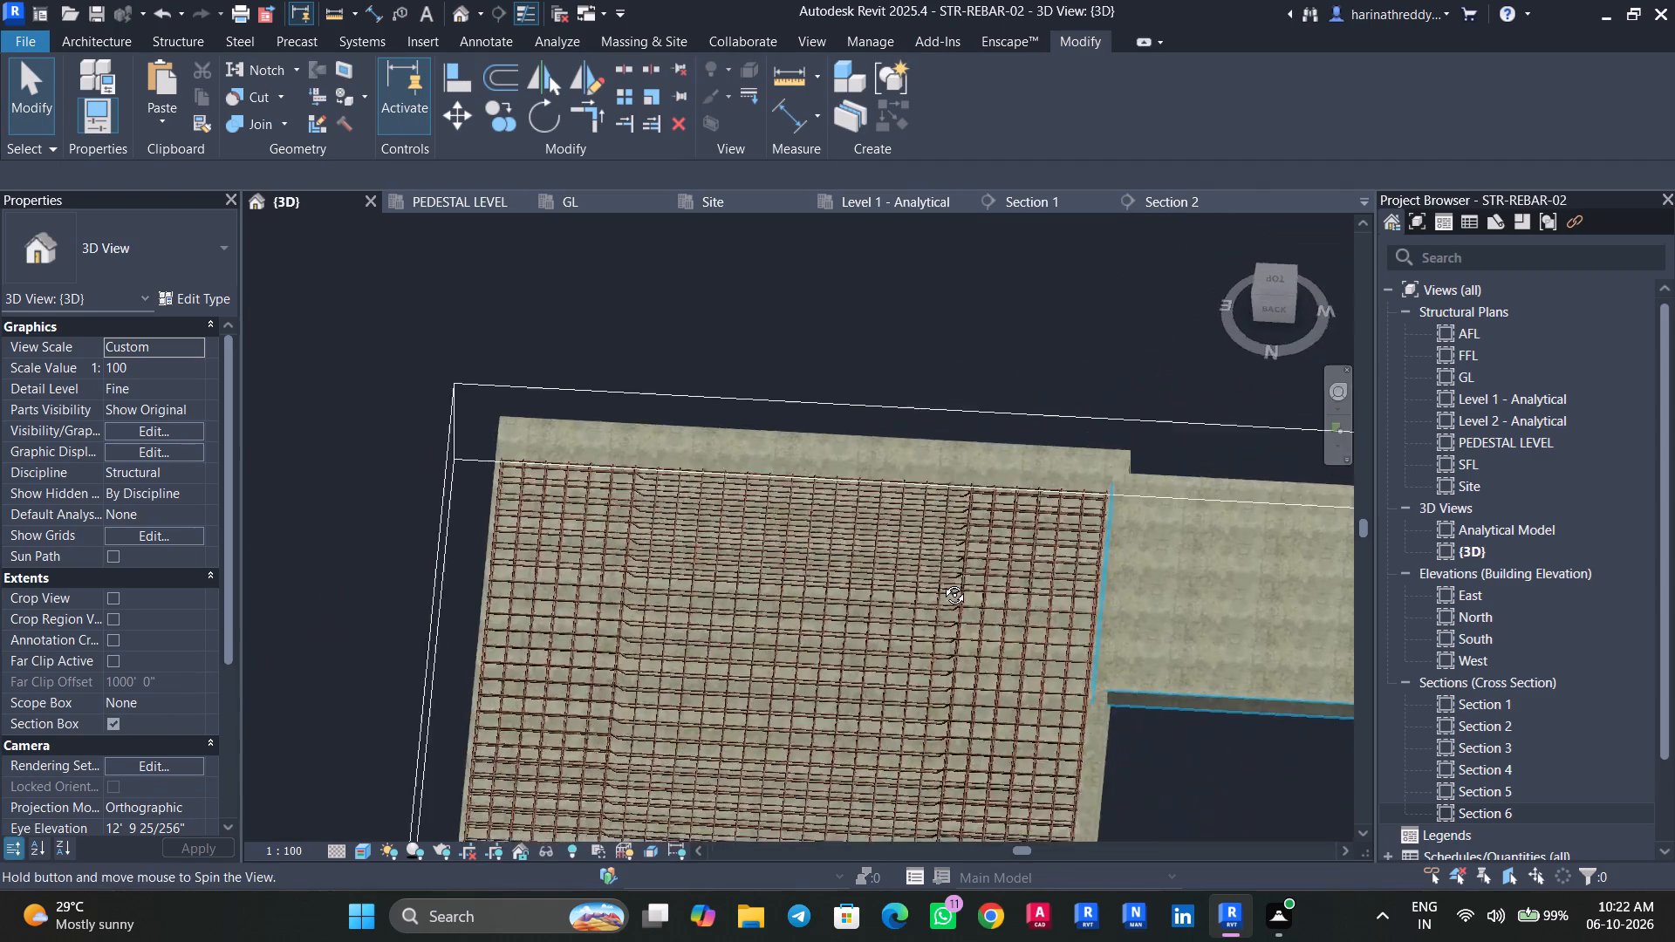
pyautogui.keyDown('shift'); pyautogui.moveTo(941, 582); pyautogui.dragTo(934, 587, button='middle'); pyautogui.keyUp('shift')
pyautogui.scroll(2, 610, 611)
pyautogui.scroll(-1, 610, 607)
pyautogui.scroll(3, 610, 604)
pyautogui.keyDown('shift'); pyautogui.moveTo(772, 625); pyautogui.dragTo(863, 503, button='middle'); pyautogui.keyUp('shift')
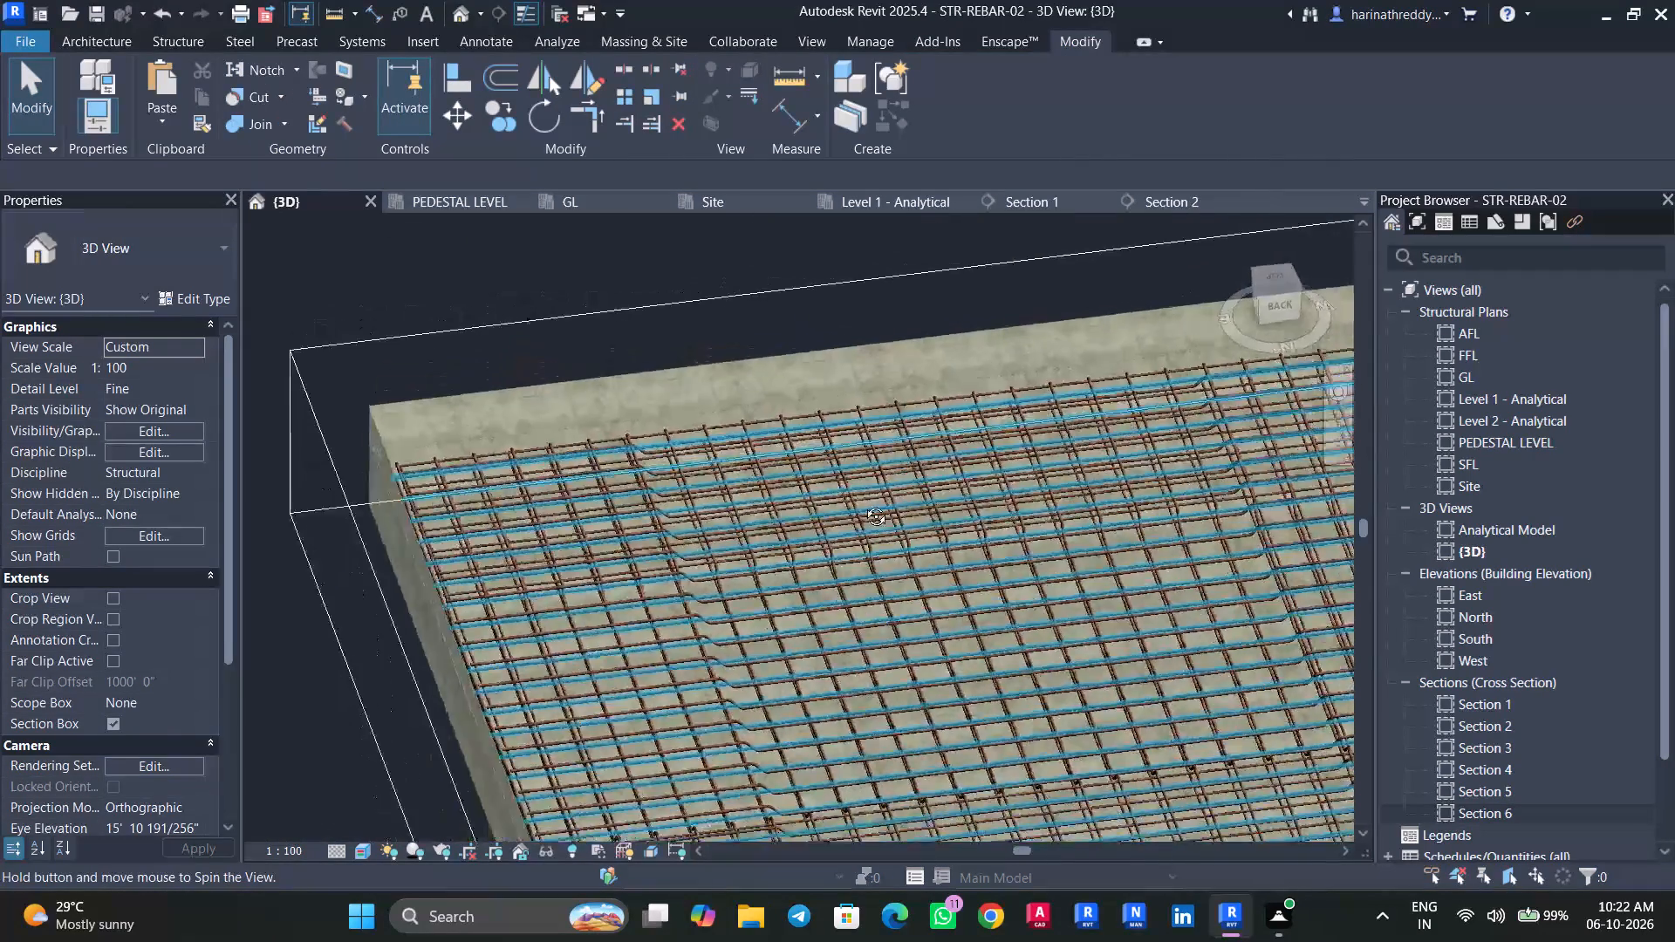
pyautogui.keyDown('shift'); pyautogui.moveTo(863, 503); pyautogui.dragTo(1041, 466, button='middle'); pyautogui.keyUp('shift')
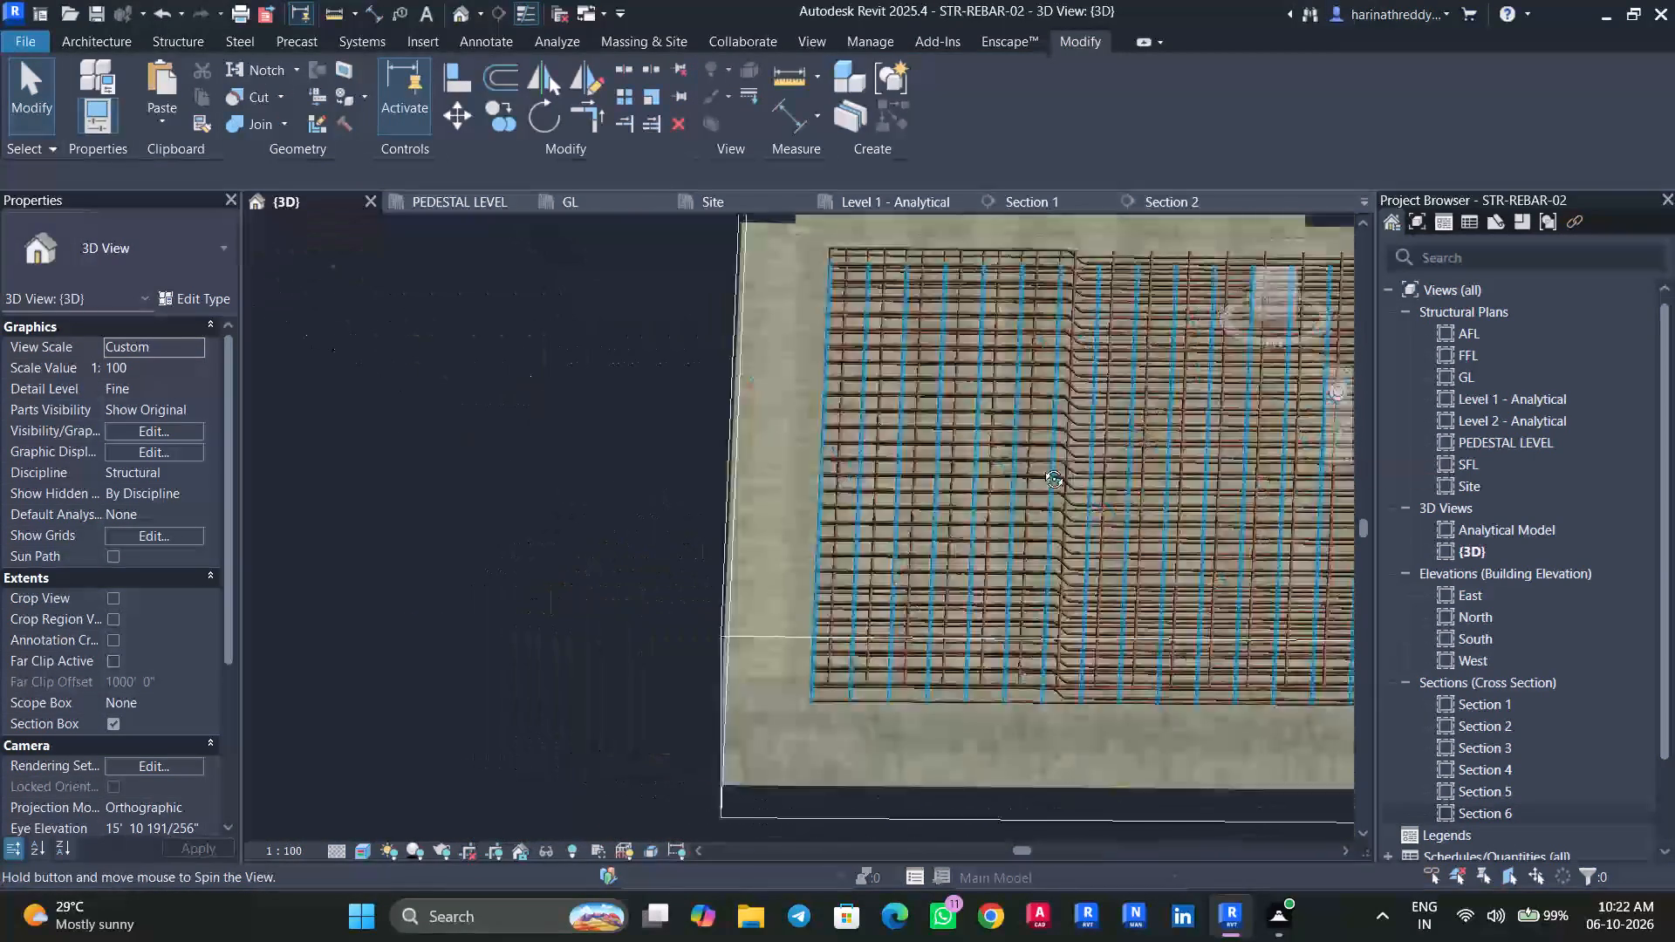
pyautogui.keyDown('shift'); pyautogui.moveTo(1041, 466); pyautogui.dragTo(793, 473, button='middle'); pyautogui.keyUp('shift')
pyautogui.scroll(9, 682, 579)
pyautogui.scroll(-8, 437, 599)
pyautogui.scroll(1, 437, 599)
pyautogui.scroll(-4, 437, 599)
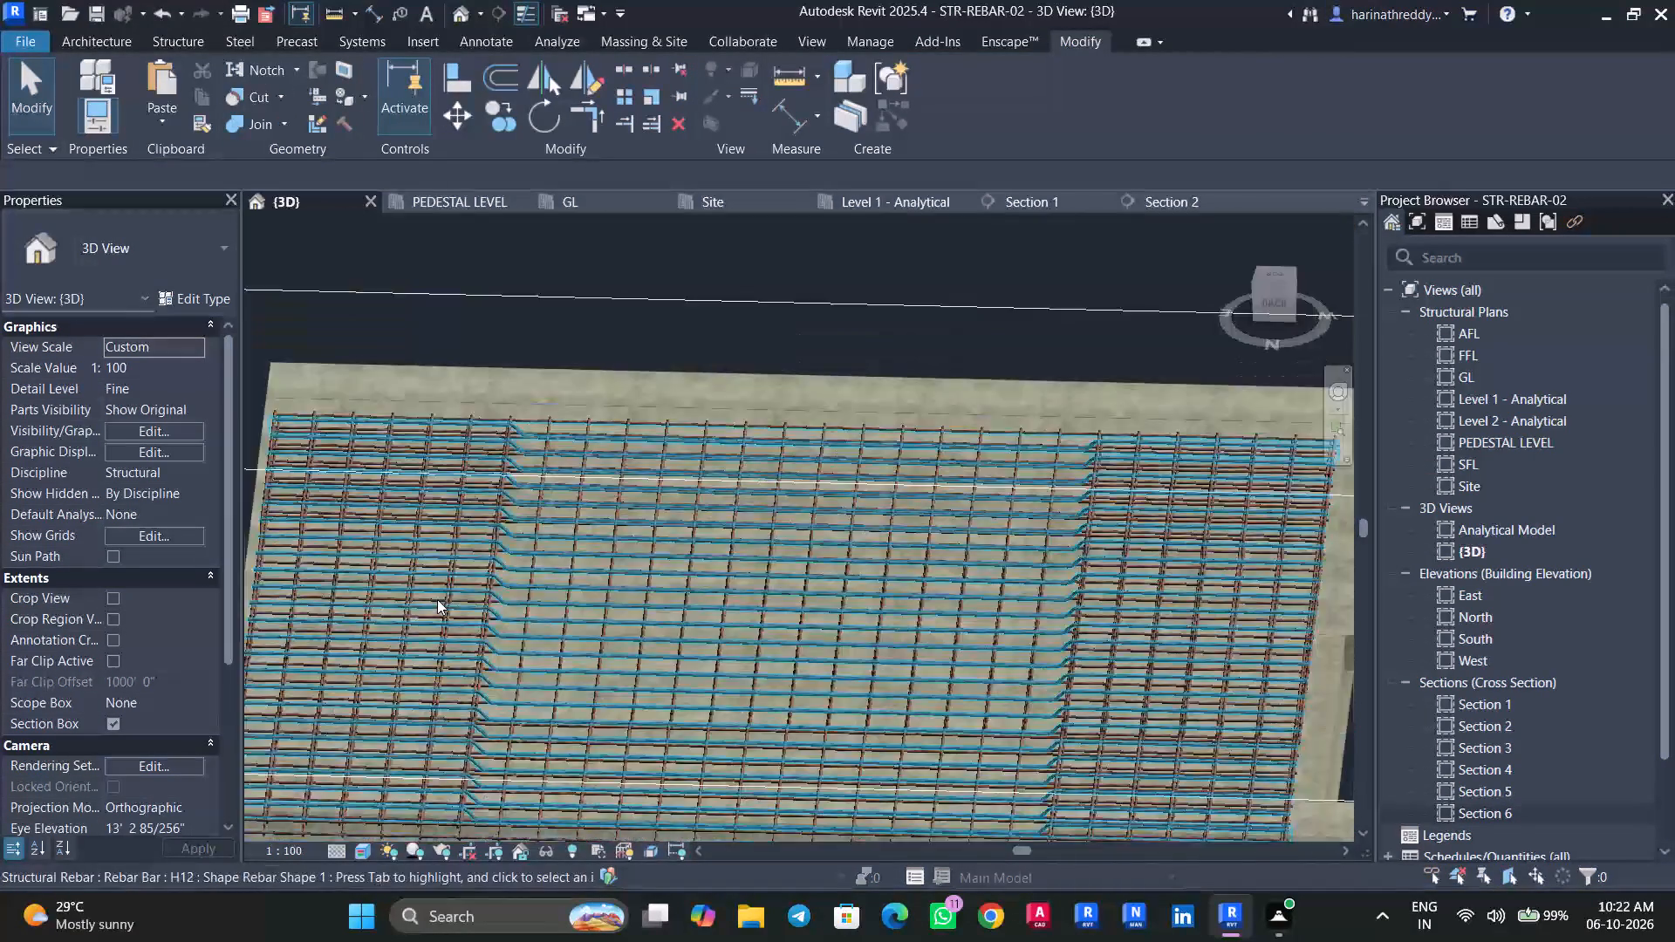
pyautogui.scroll(-3, 437, 599)
pyautogui.keyDown('shift'); pyautogui.moveTo(731, 637); pyautogui.dragTo(859, 646, button='middle'); pyautogui.keyUp('shift')
# Turn off the section box in the 3D view.
pyautogui.click(660, 422)
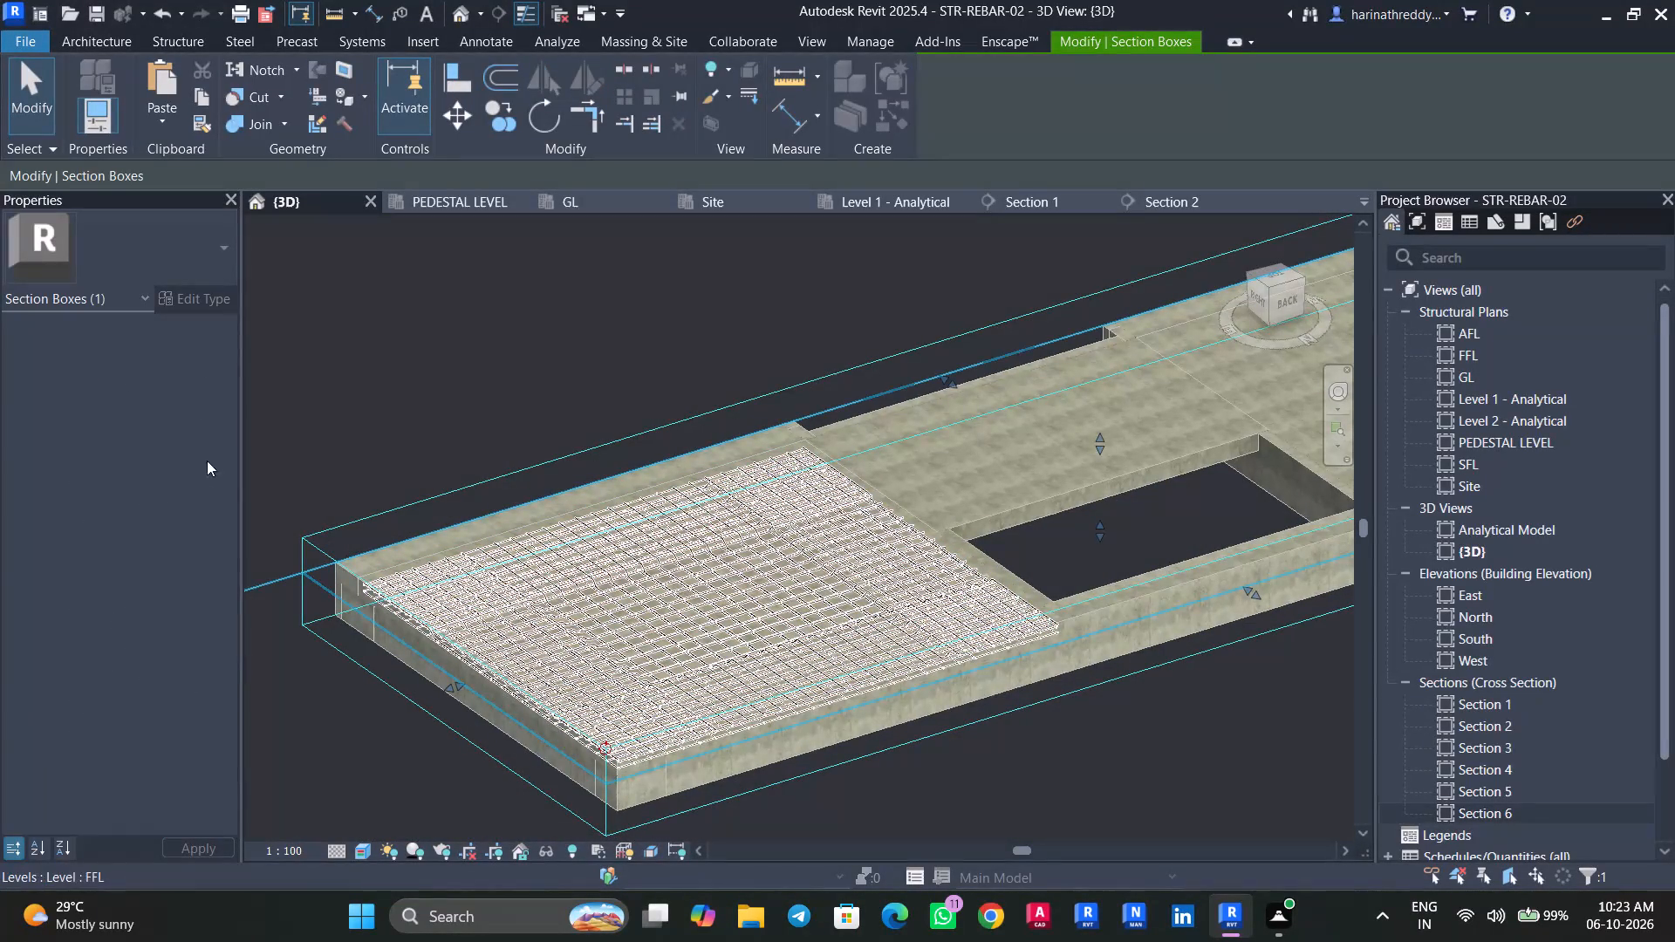
pyautogui.press('Escape')
pyautogui.press('Escape')
pyautogui.click(114, 722)
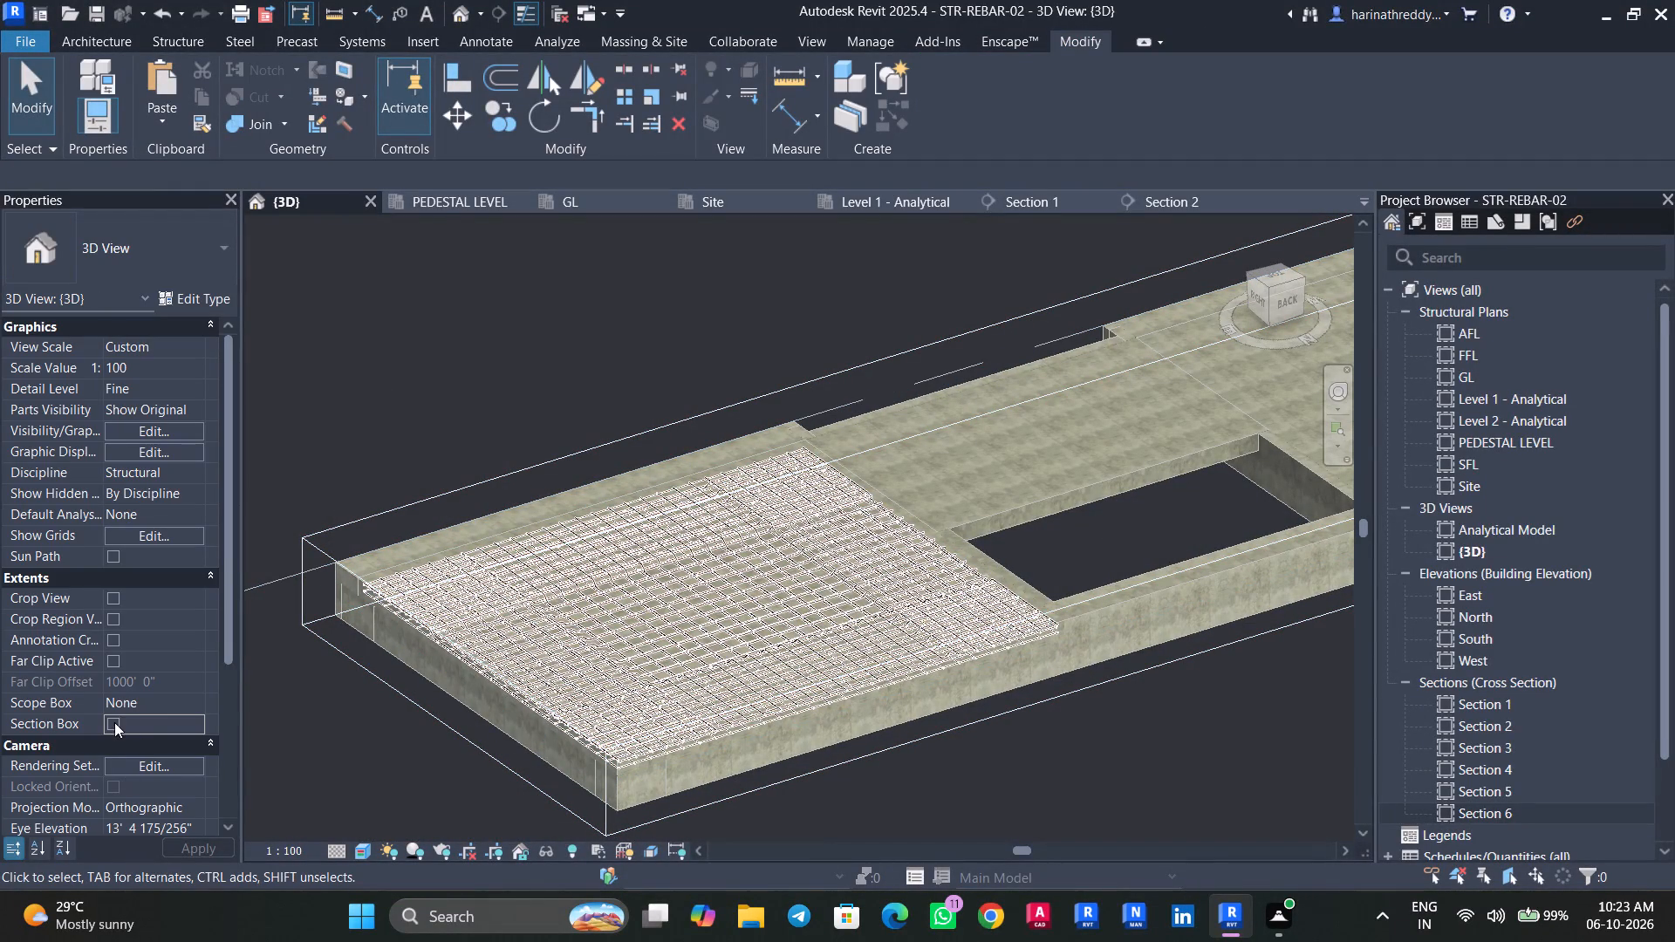
# Examine the FFL slab's reinforcement in the full model, alongside the beam and column cages and at the slab edge.
pyautogui.scroll(-3, 377, 653)
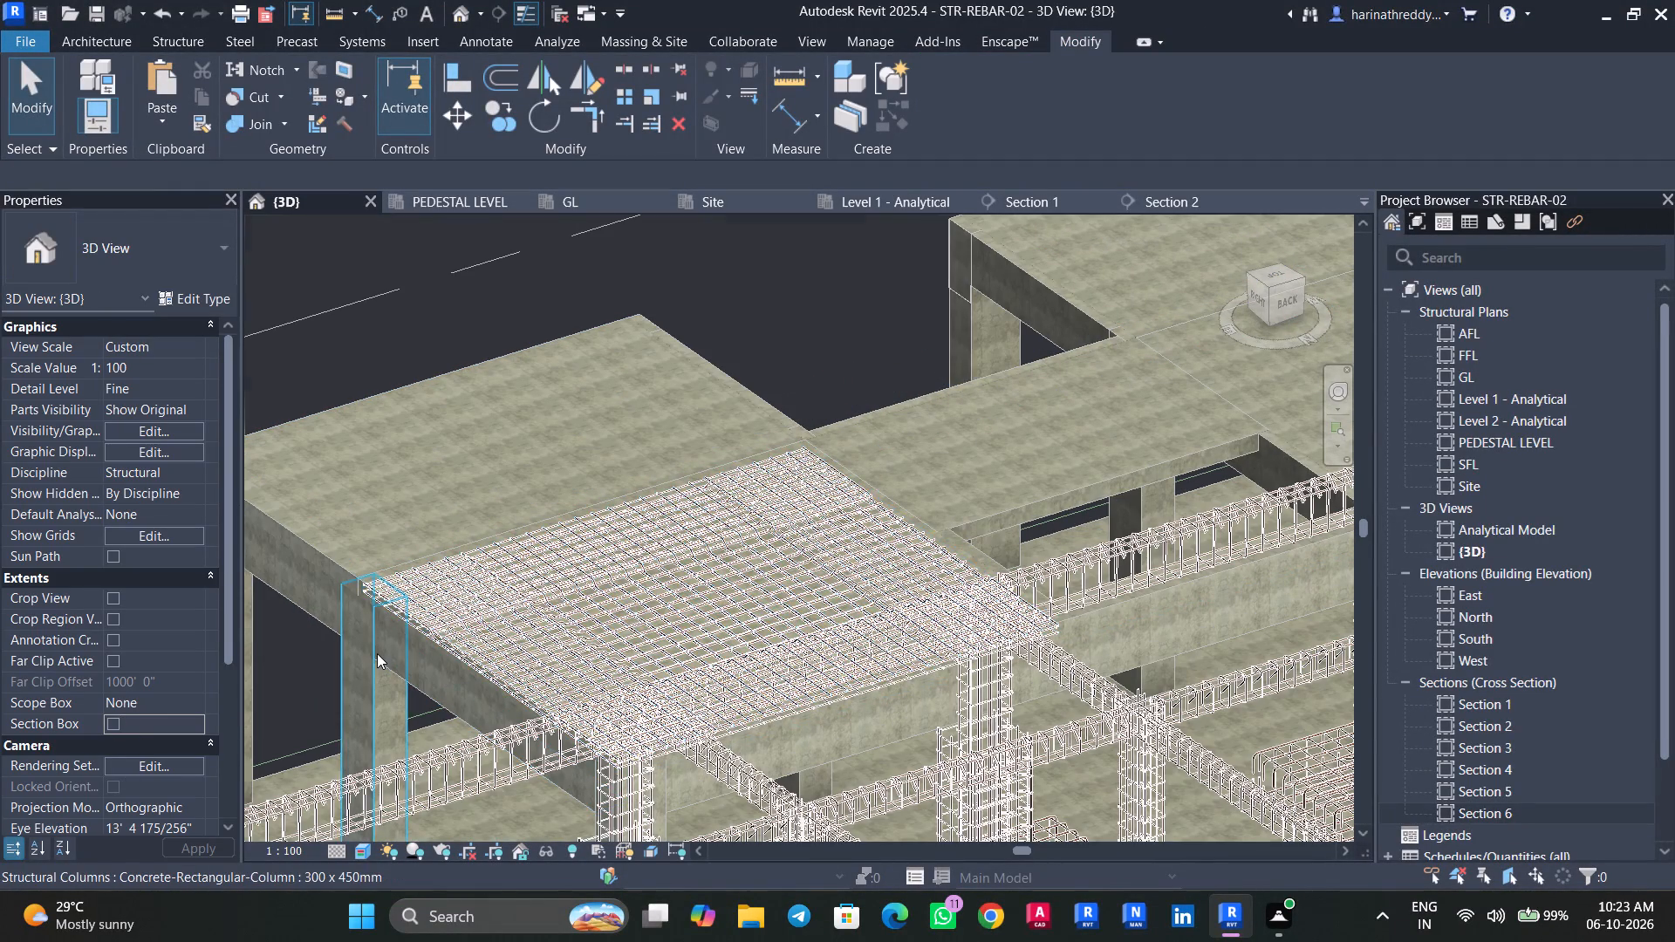
pyautogui.scroll(-1, 377, 653)
pyautogui.keyDown('shift'); pyautogui.moveTo(377, 655); pyautogui.dragTo(522, 702, button='middle'); pyautogui.keyUp('shift')
pyautogui.scroll(9, 480, 684)
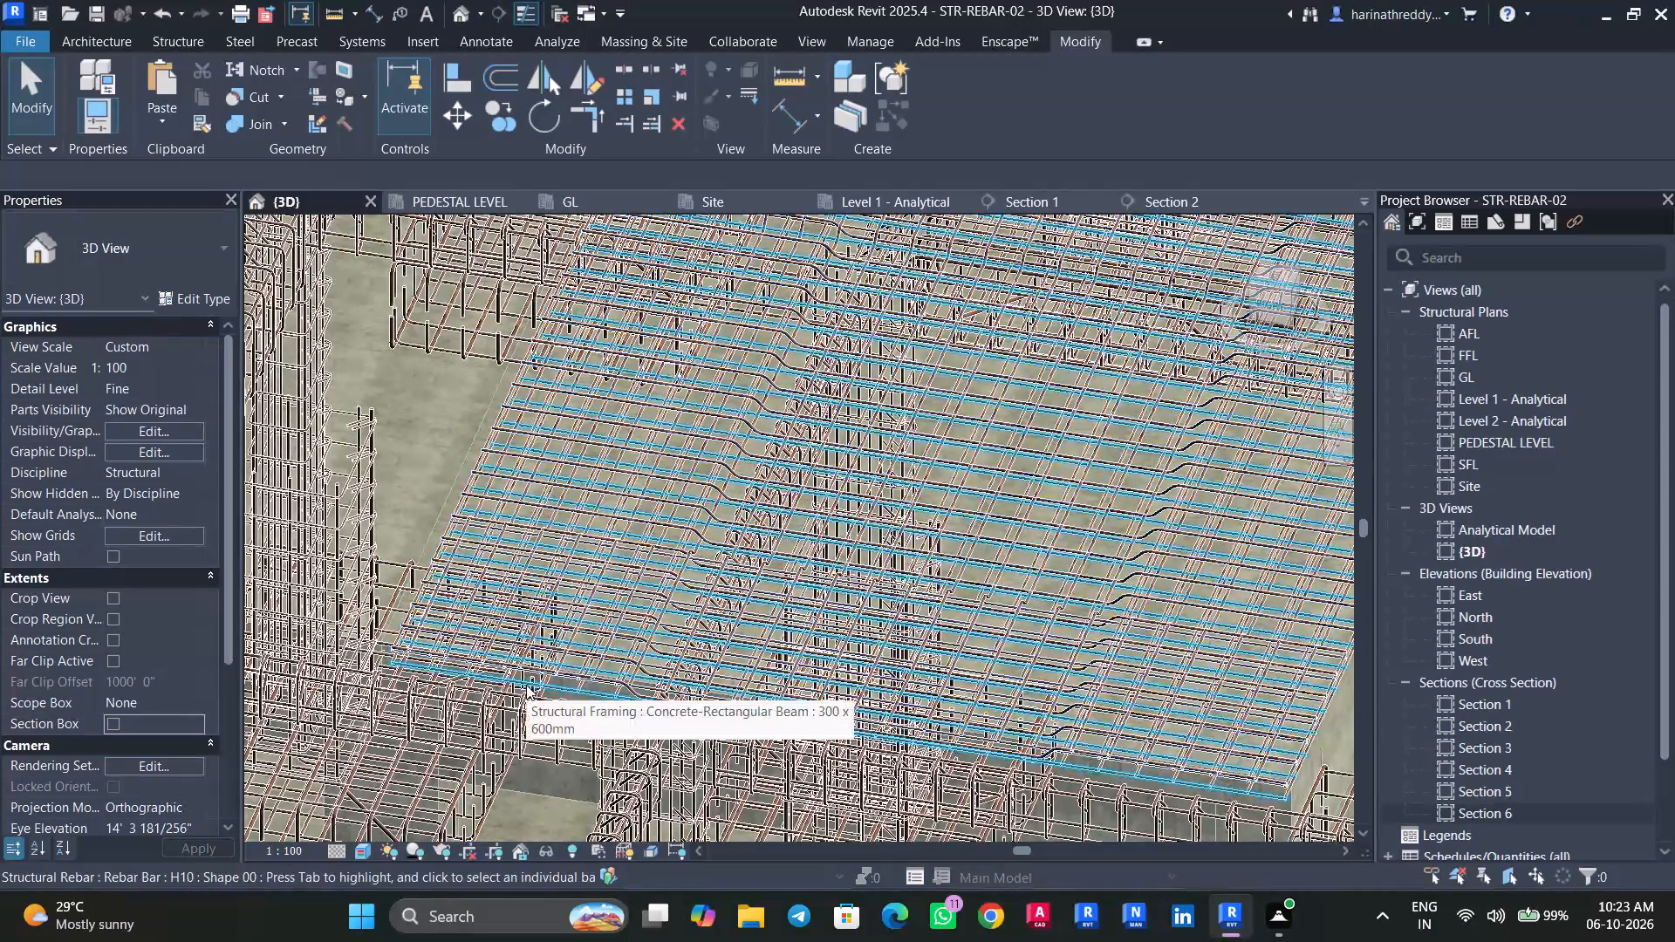
pyautogui.press('Tab')
pyautogui.press('Tab')
pyautogui.press('Tab')
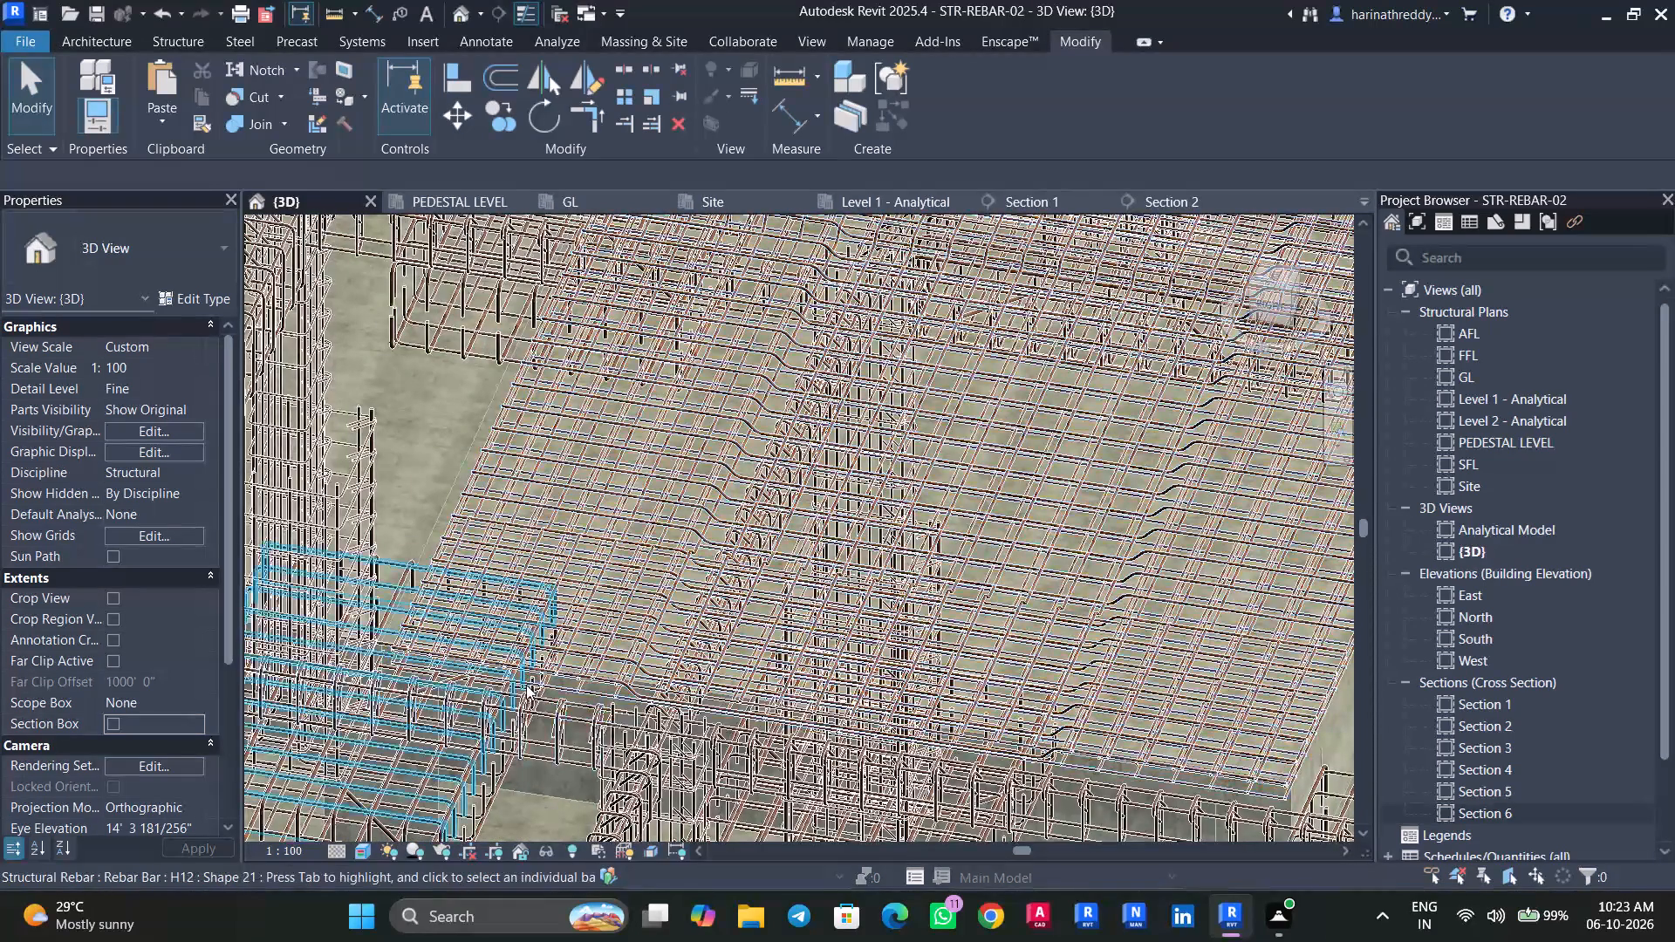
pyautogui.scroll(-7, 603, 654)
pyautogui.keyDown('shift'); pyautogui.moveTo(924, 693); pyautogui.dragTo(844, 661, button='middle'); pyautogui.keyUp('shift')
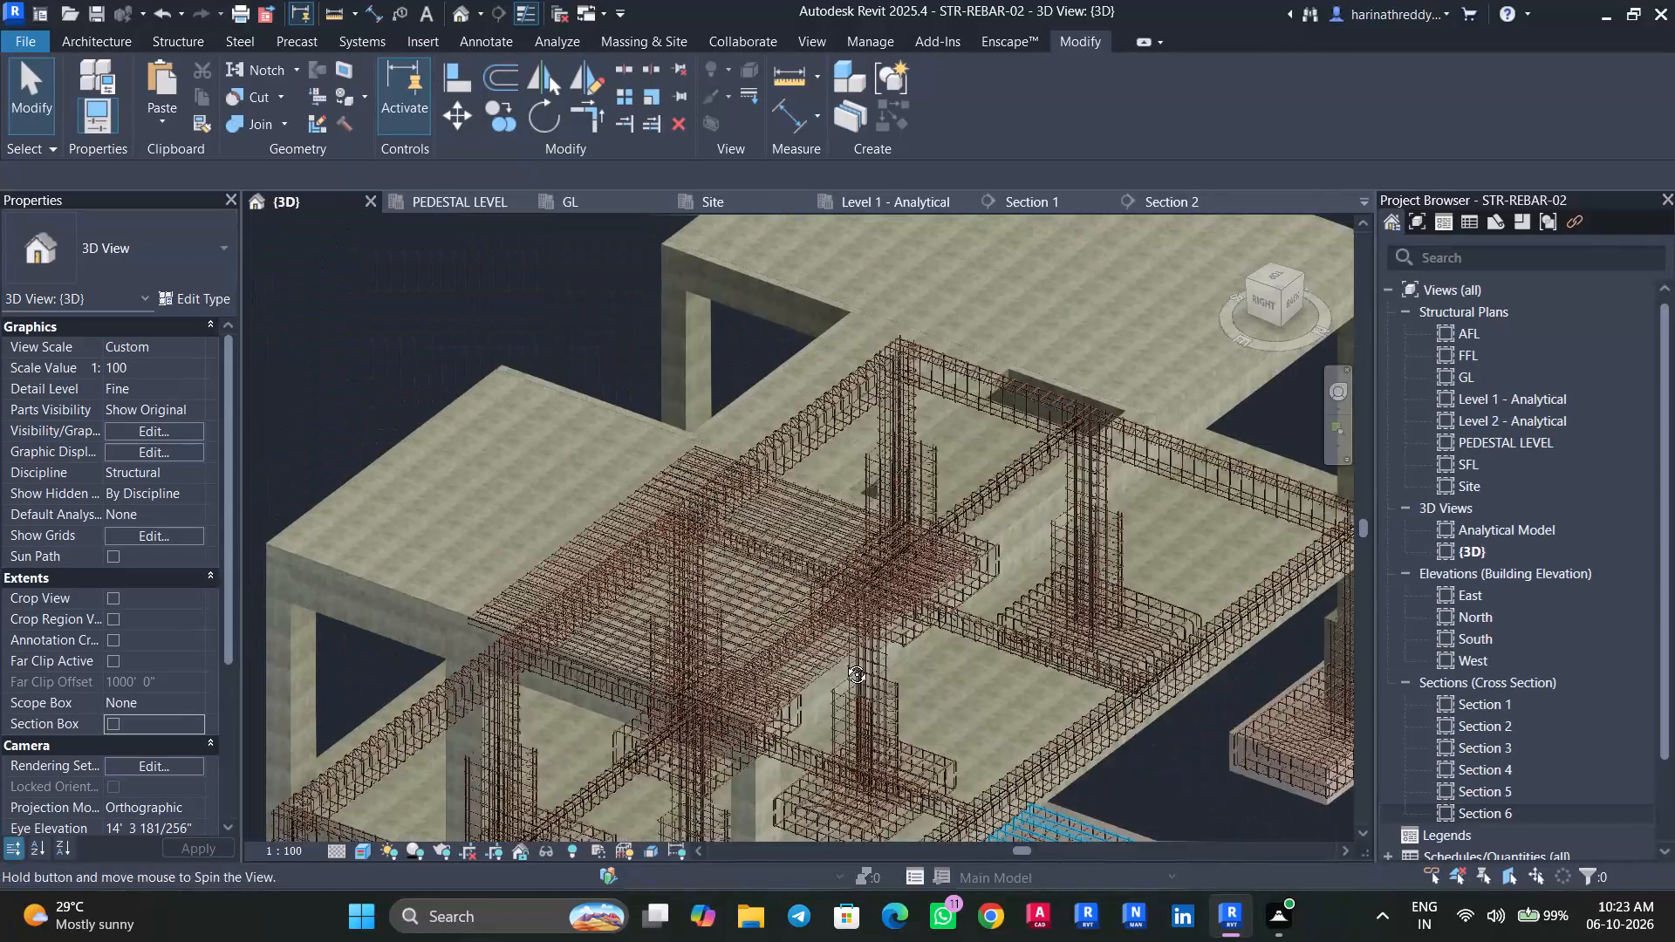
pyautogui.keyDown('shift'); pyautogui.moveTo(844, 661); pyautogui.dragTo(841, 659, button='middle'); pyautogui.keyUp('shift')
pyautogui.press('Escape')
pyautogui.press('Escape')
pyautogui.scroll(14, 970, 590)
pyautogui.scroll(1, 840, 672)
pyautogui.scroll(-4, 840, 671)
pyautogui.scroll(1, 840, 671)
pyautogui.scroll(-3, 840, 666)
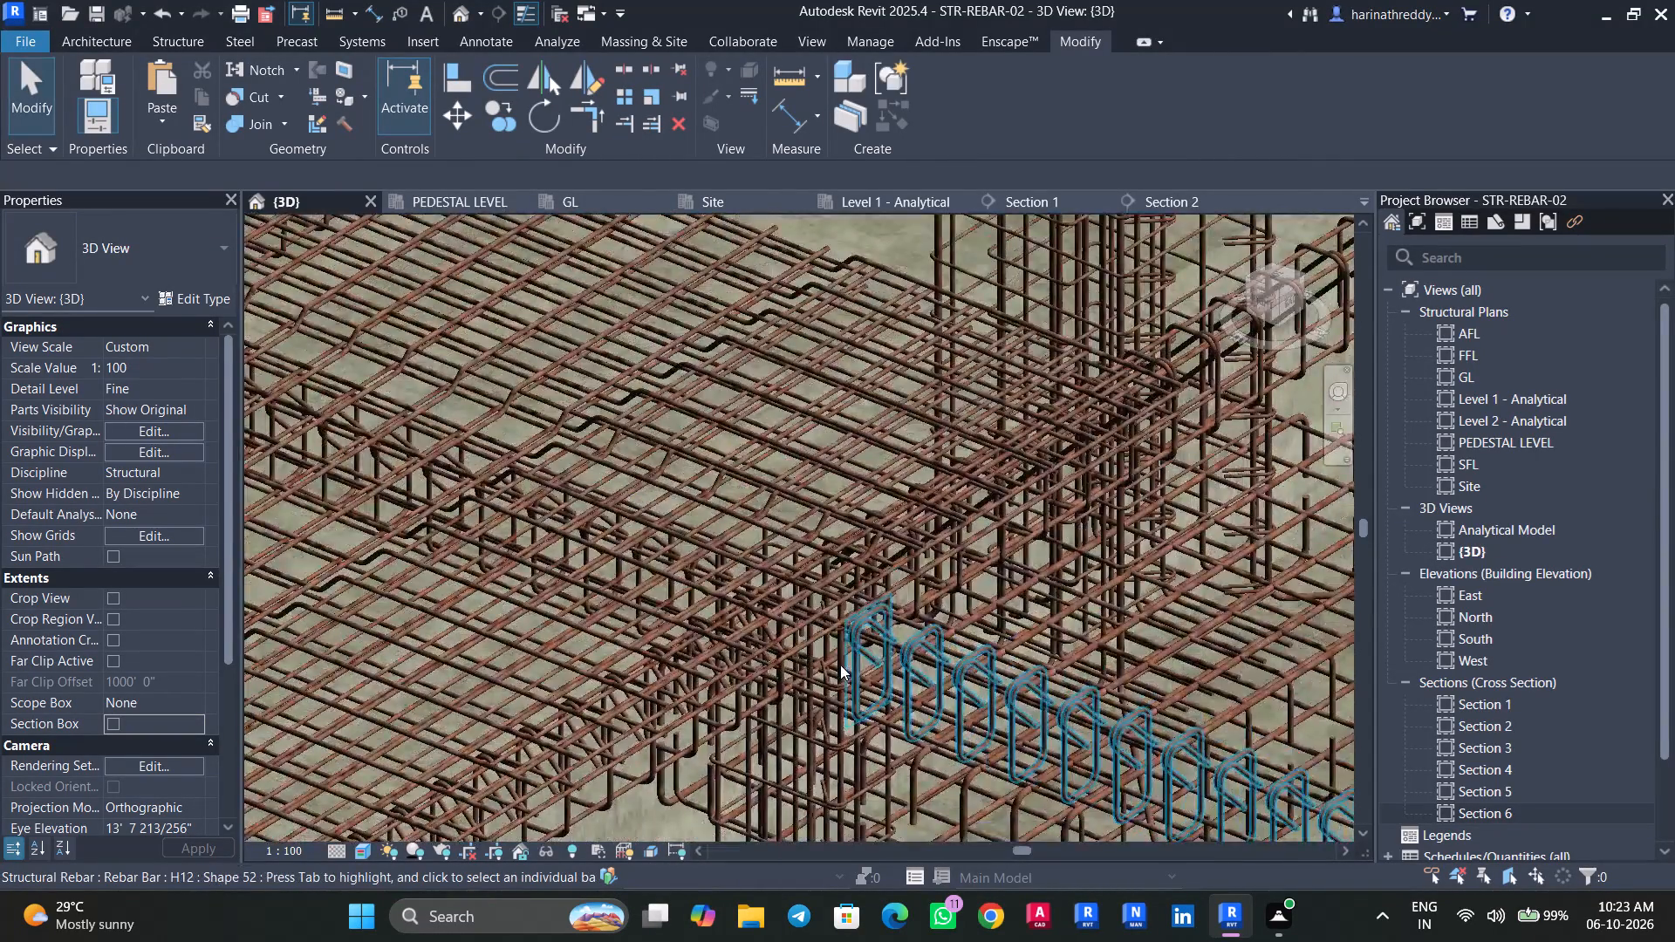
pyautogui.scroll(-11, 840, 665)
pyautogui.scroll(1, 841, 660)
pyautogui.scroll(-1, 841, 660)
pyautogui.keyDown('shift'); pyautogui.moveTo(1056, 791); pyautogui.dragTo(1093, 654, button='middle'); pyautogui.keyUp('shift')
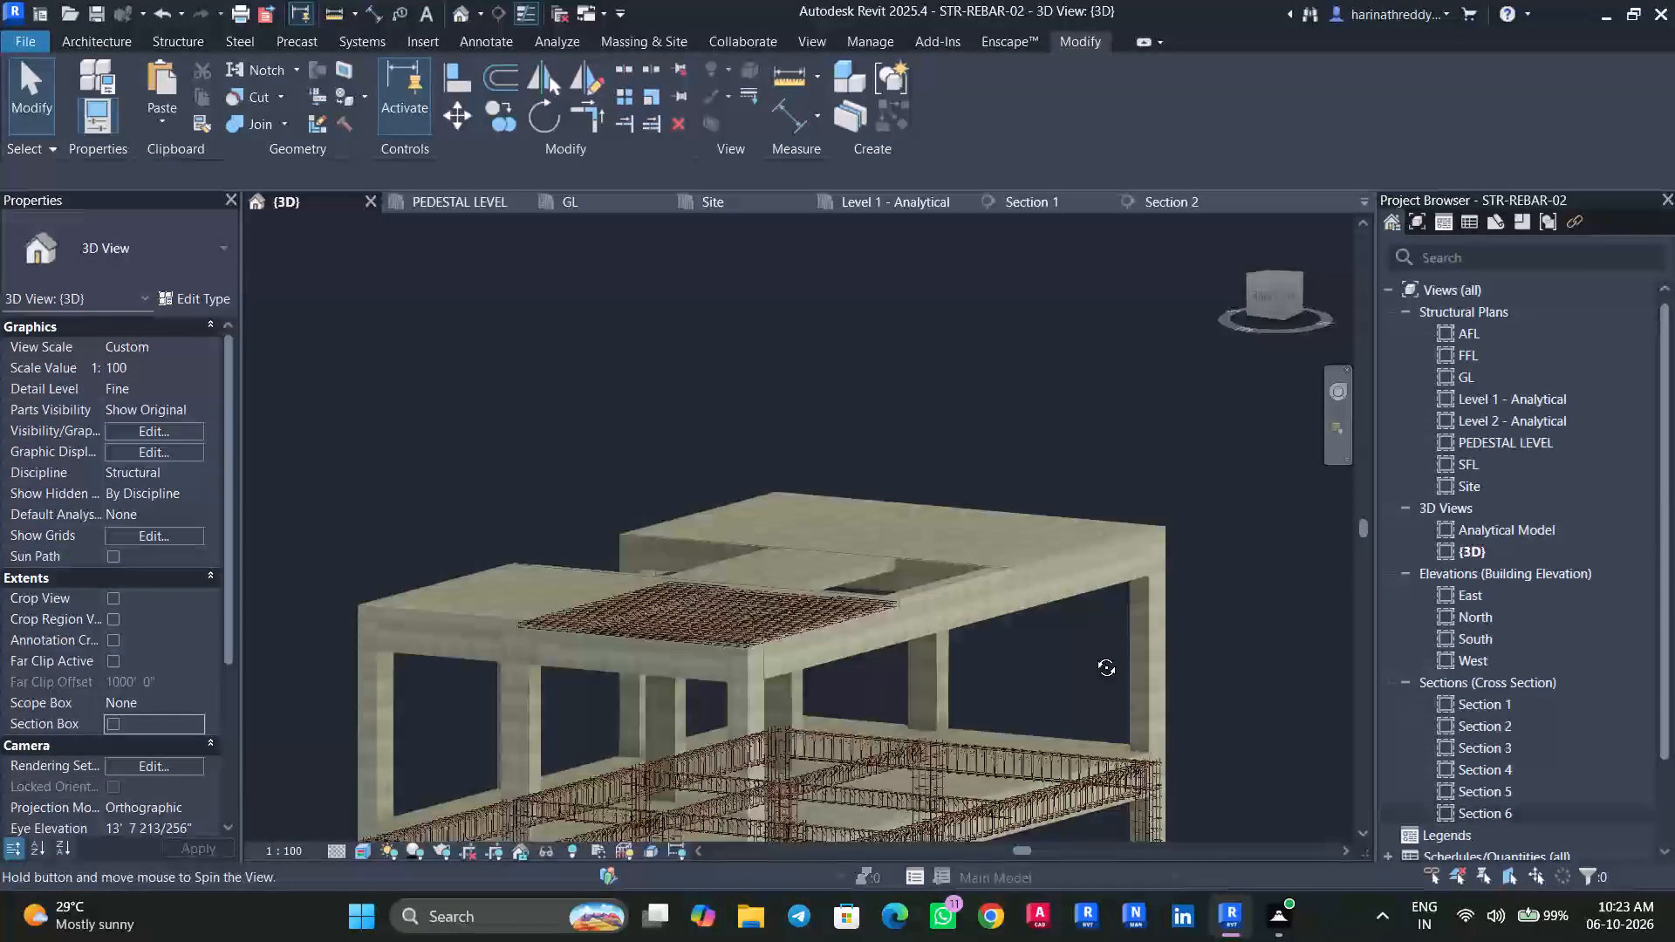
pyautogui.keyDown('shift'); pyautogui.moveTo(1093, 654); pyautogui.dragTo(1102, 640, button='middle'); pyautogui.keyUp('shift')
pyautogui.keyDown('shift'); pyautogui.scroll(1, 1097, 638); pyautogui.keyUp('shift')
pyautogui.scroll(3, 579, 593)
pyautogui.scroll(-1, 579, 593)
pyautogui.scroll(13, 579, 593)
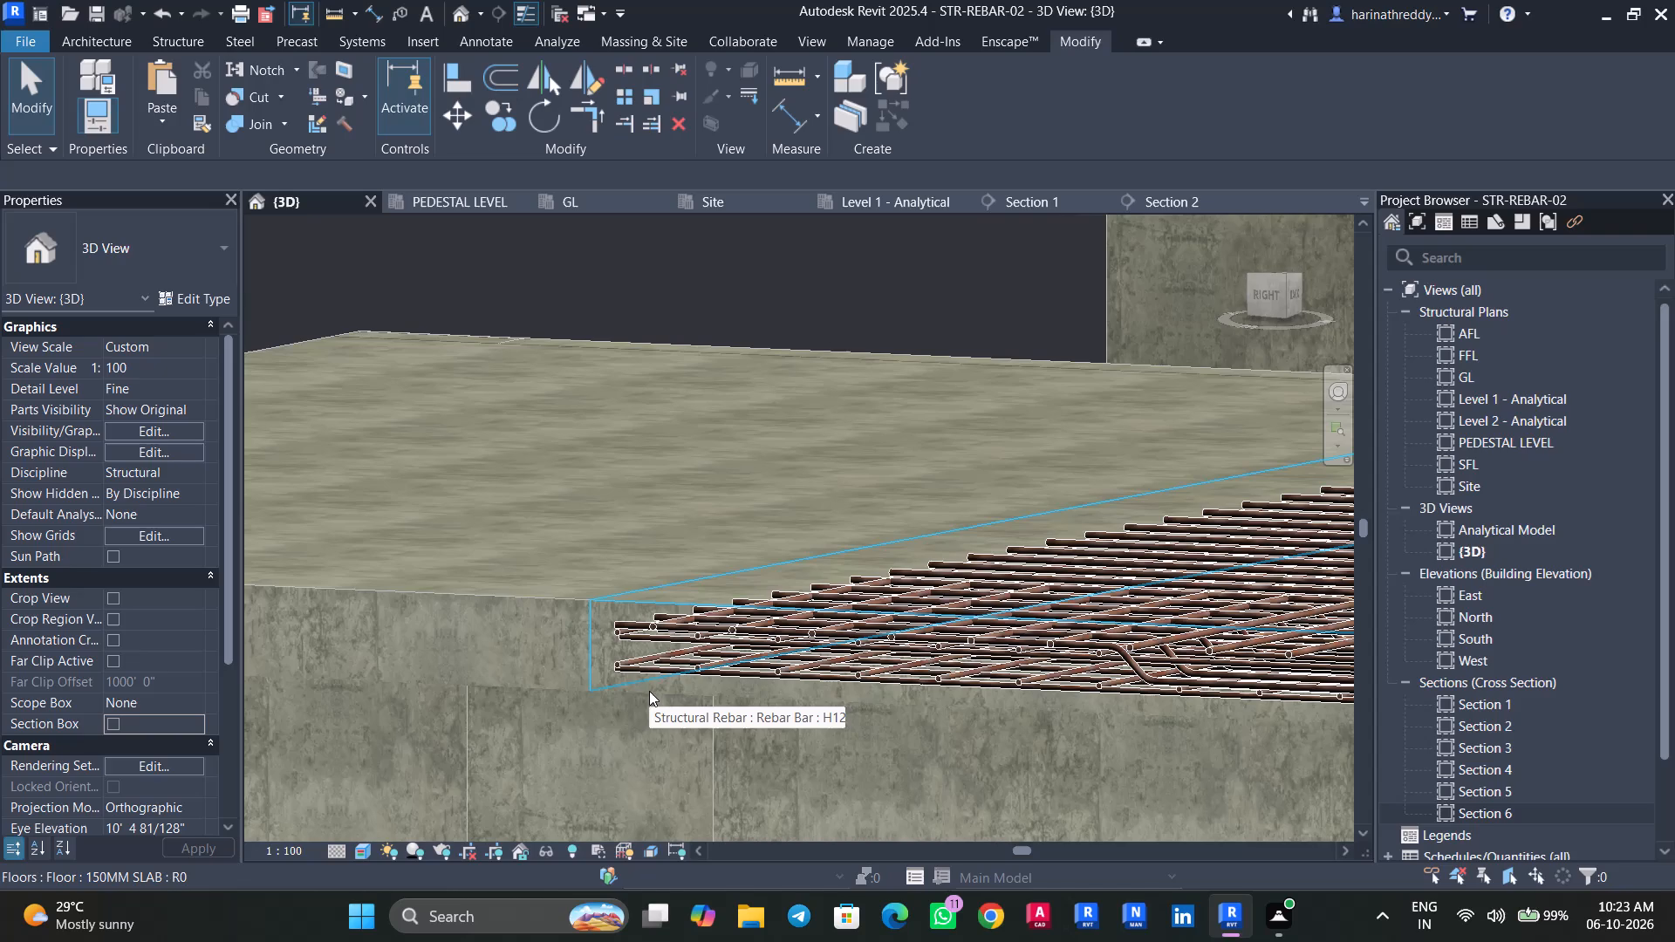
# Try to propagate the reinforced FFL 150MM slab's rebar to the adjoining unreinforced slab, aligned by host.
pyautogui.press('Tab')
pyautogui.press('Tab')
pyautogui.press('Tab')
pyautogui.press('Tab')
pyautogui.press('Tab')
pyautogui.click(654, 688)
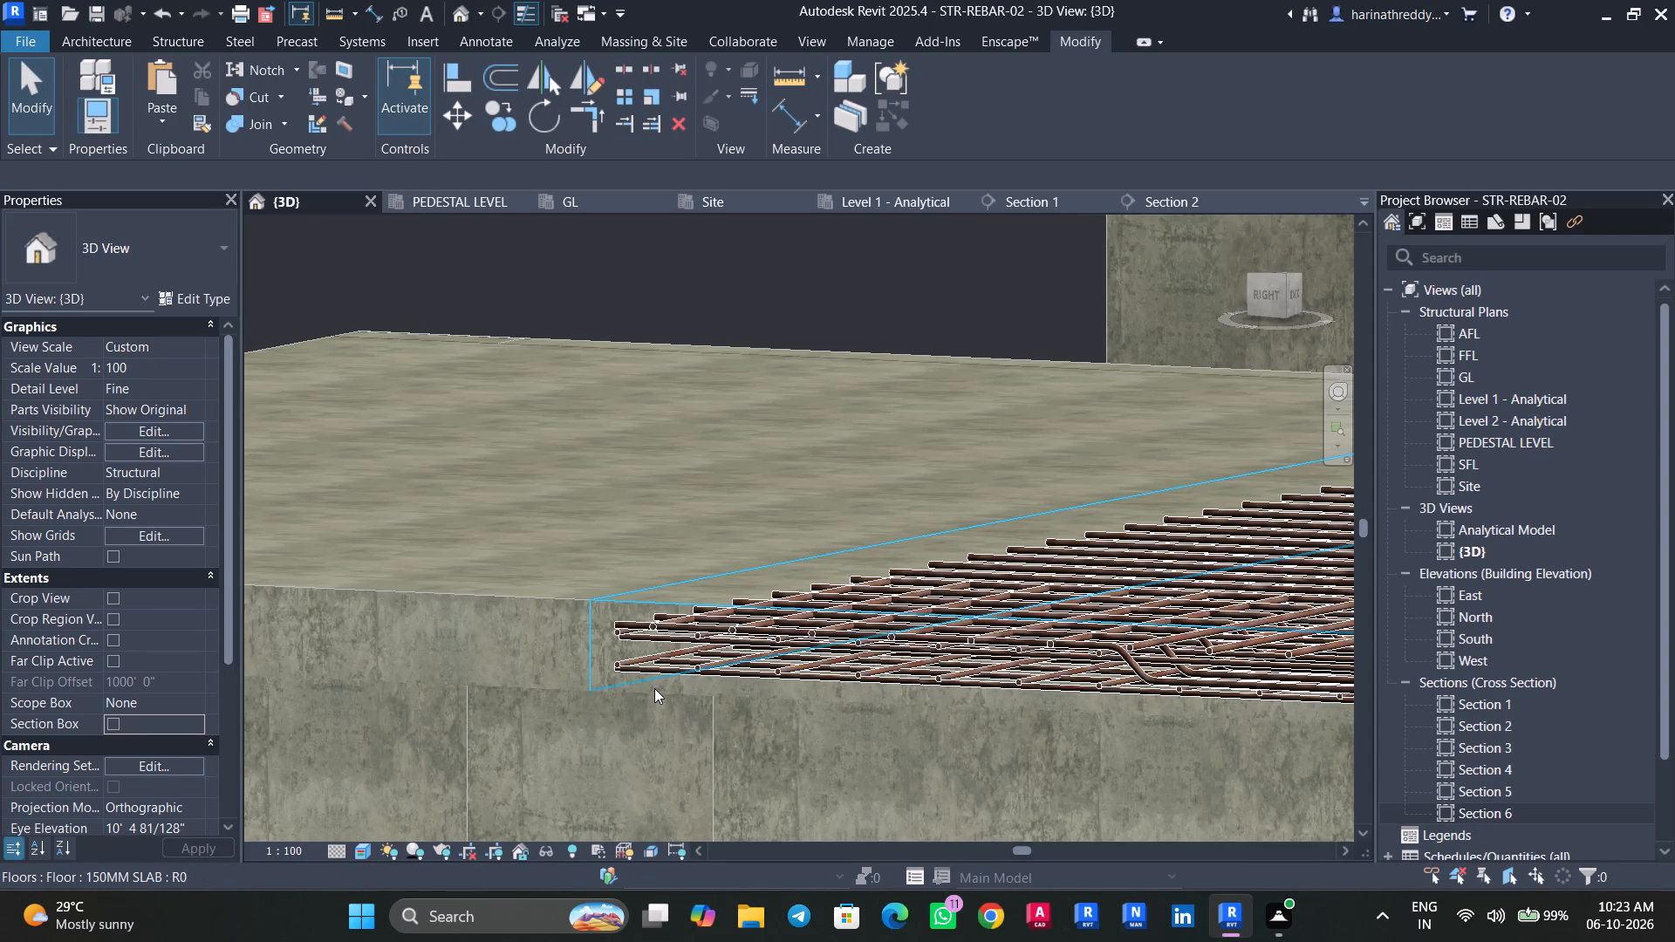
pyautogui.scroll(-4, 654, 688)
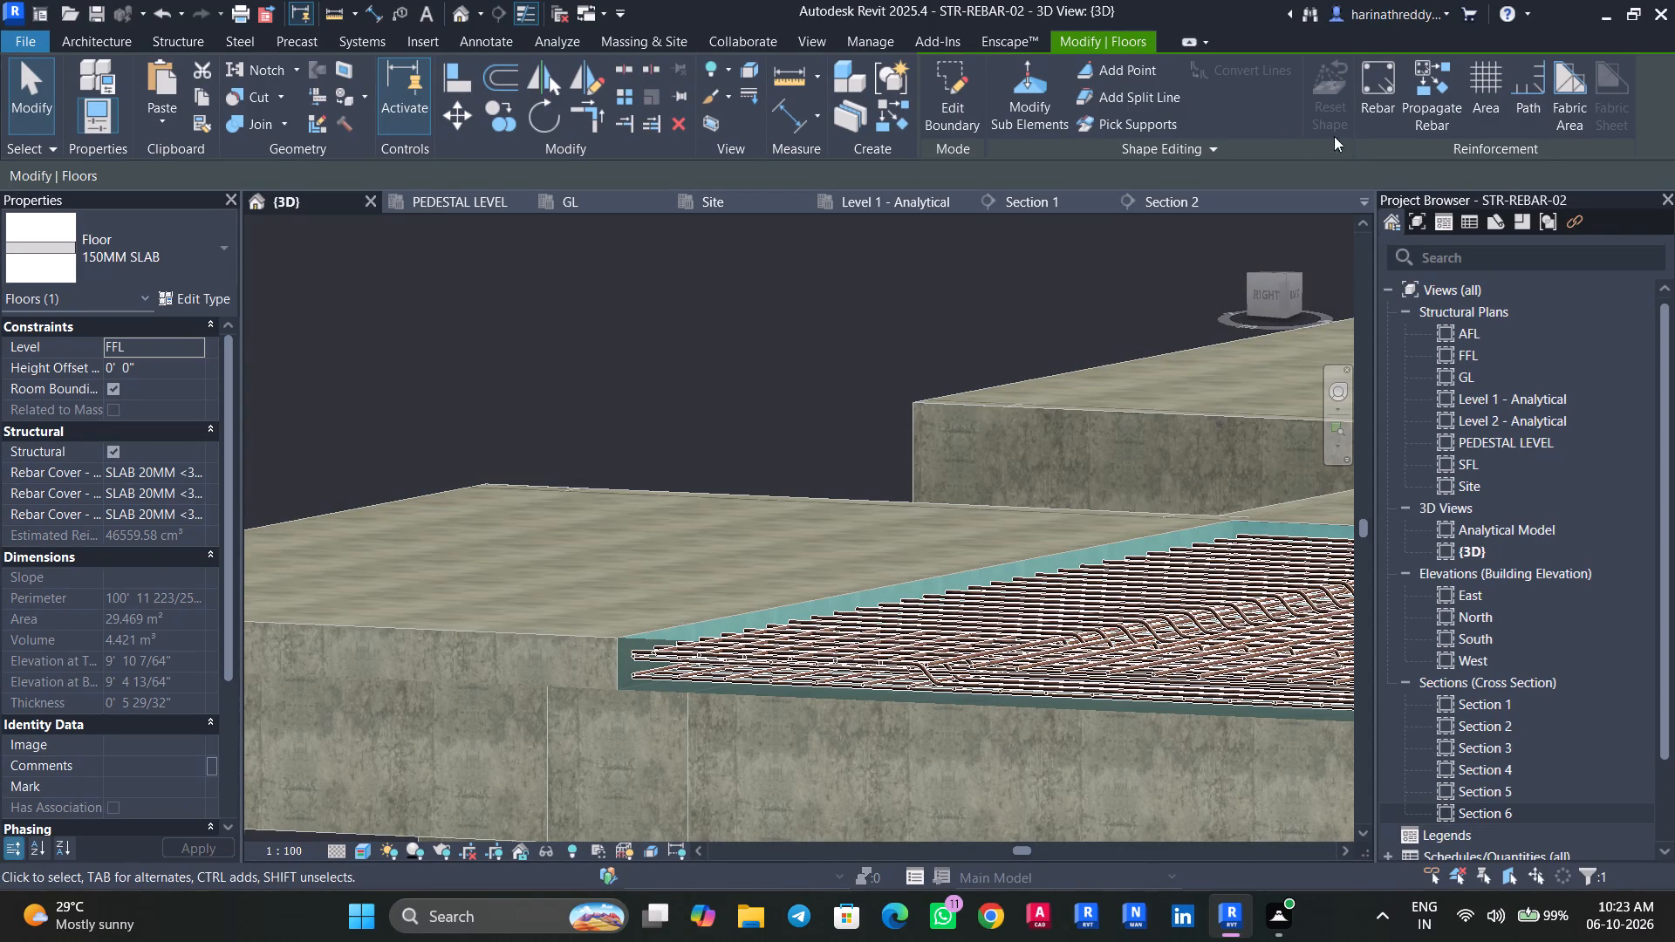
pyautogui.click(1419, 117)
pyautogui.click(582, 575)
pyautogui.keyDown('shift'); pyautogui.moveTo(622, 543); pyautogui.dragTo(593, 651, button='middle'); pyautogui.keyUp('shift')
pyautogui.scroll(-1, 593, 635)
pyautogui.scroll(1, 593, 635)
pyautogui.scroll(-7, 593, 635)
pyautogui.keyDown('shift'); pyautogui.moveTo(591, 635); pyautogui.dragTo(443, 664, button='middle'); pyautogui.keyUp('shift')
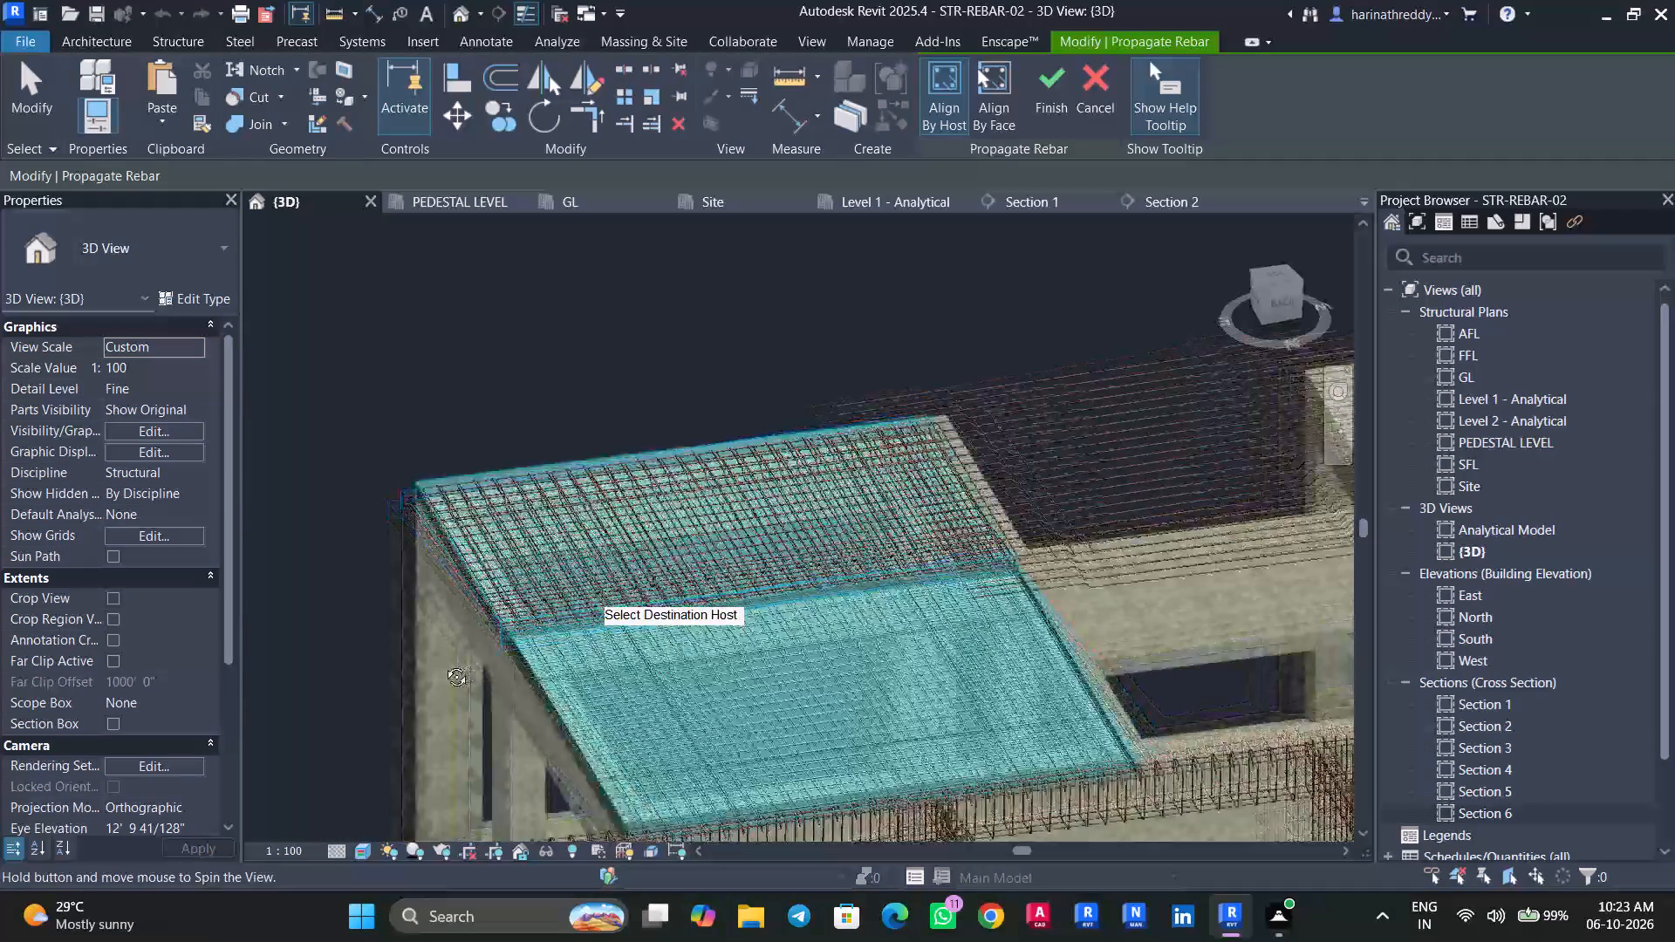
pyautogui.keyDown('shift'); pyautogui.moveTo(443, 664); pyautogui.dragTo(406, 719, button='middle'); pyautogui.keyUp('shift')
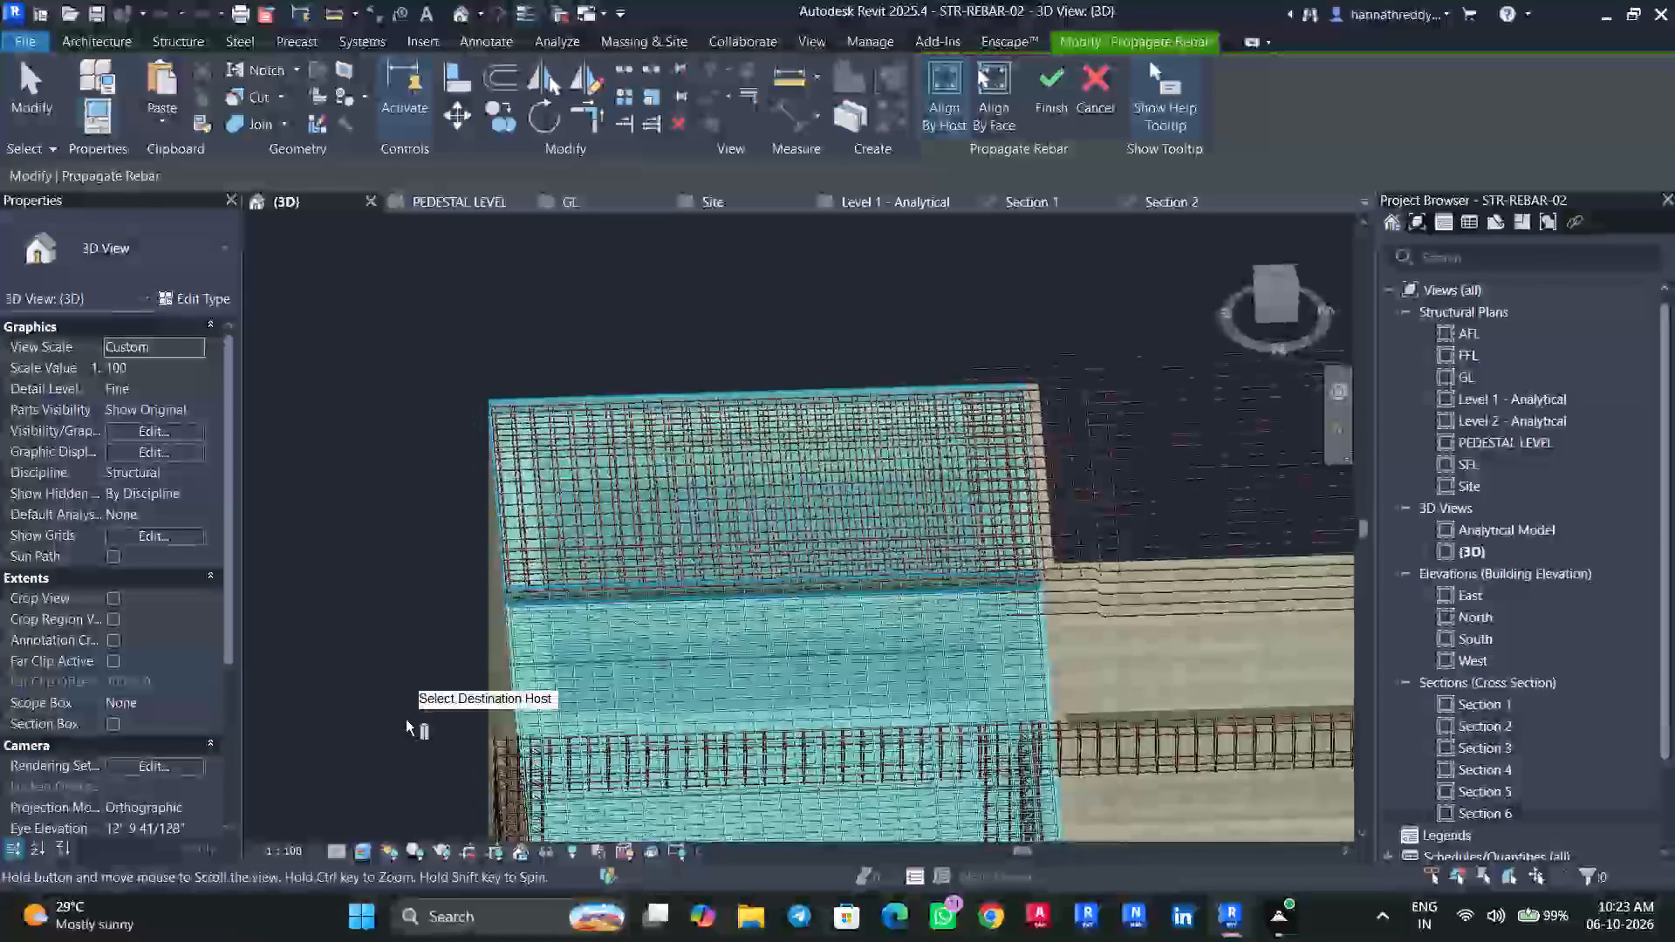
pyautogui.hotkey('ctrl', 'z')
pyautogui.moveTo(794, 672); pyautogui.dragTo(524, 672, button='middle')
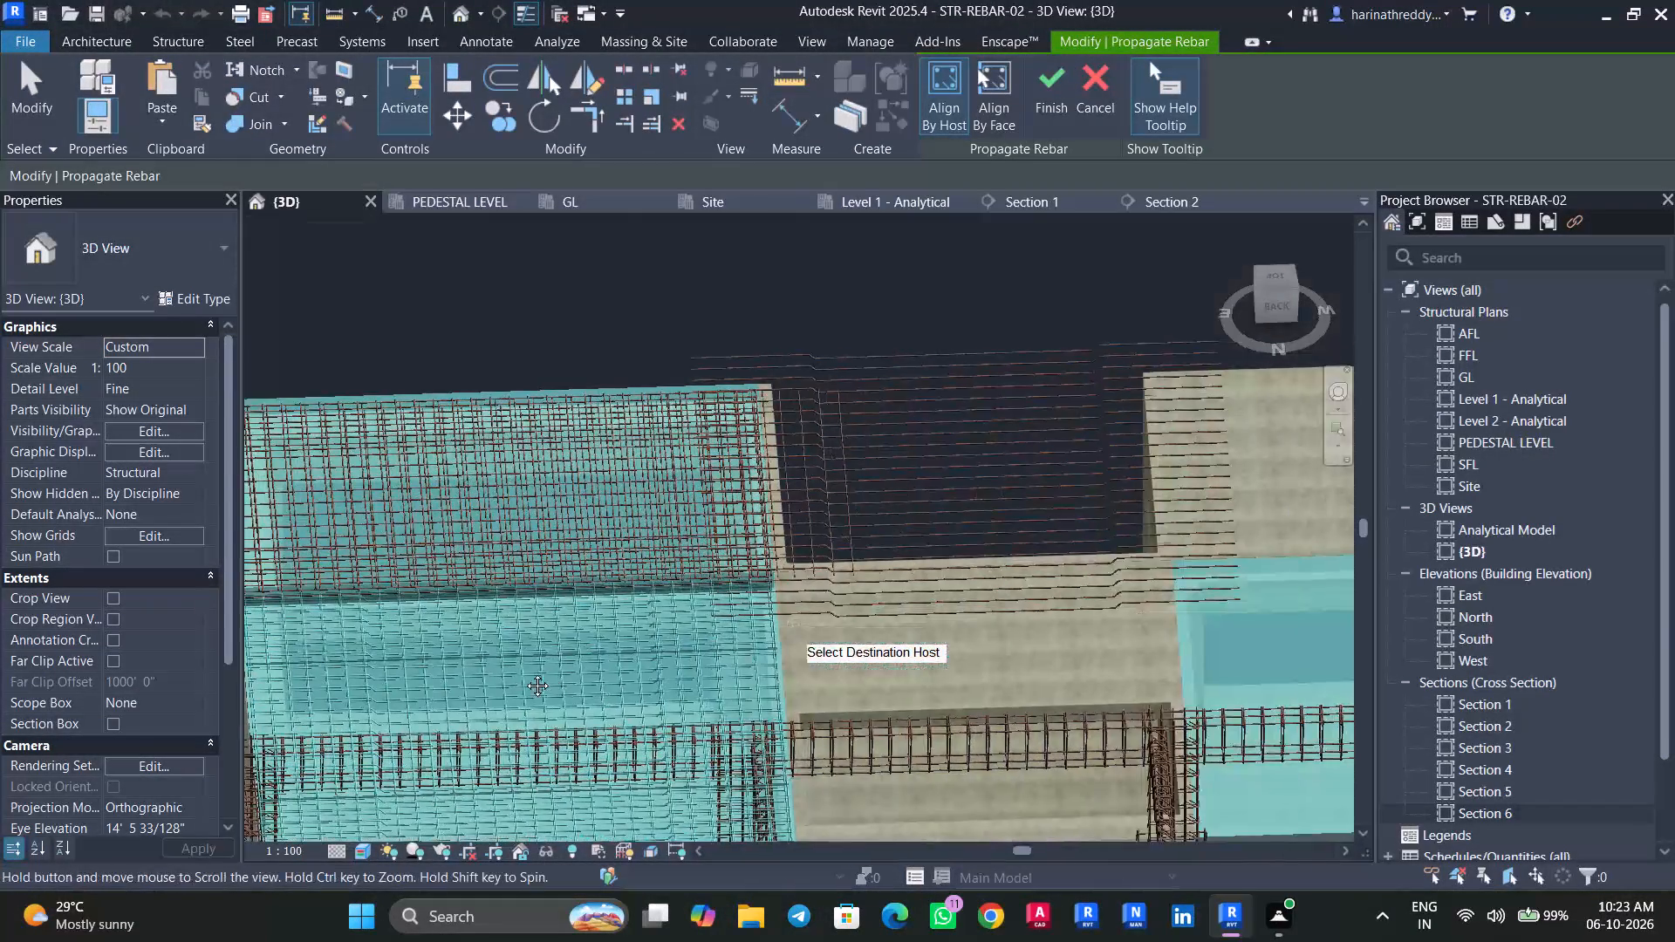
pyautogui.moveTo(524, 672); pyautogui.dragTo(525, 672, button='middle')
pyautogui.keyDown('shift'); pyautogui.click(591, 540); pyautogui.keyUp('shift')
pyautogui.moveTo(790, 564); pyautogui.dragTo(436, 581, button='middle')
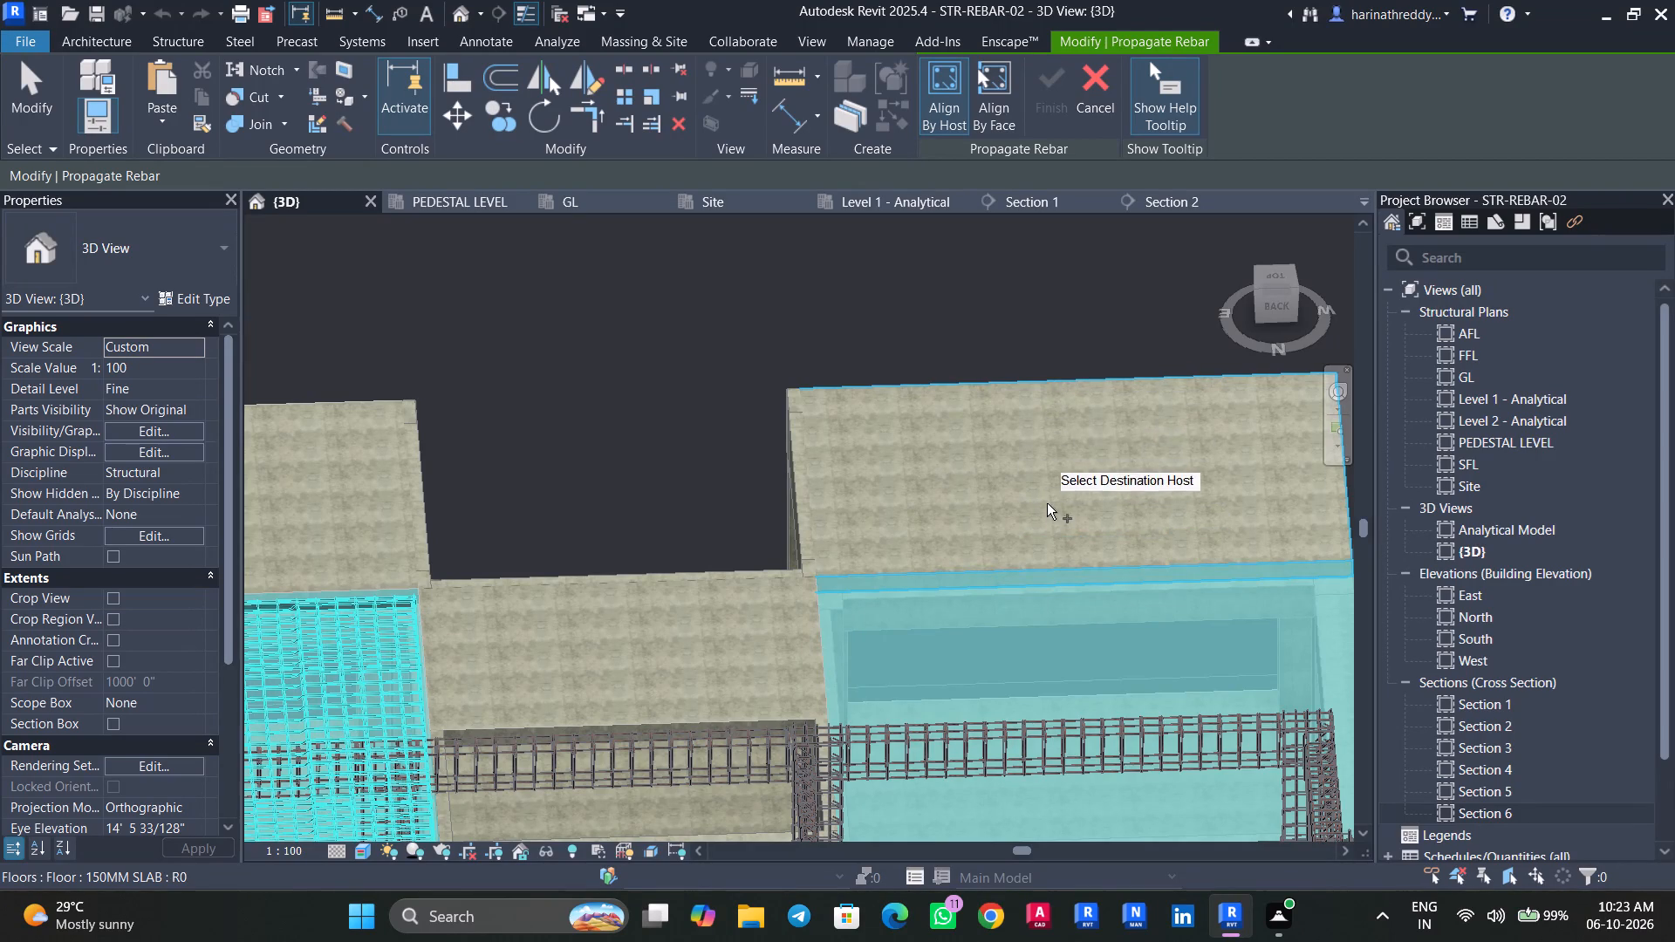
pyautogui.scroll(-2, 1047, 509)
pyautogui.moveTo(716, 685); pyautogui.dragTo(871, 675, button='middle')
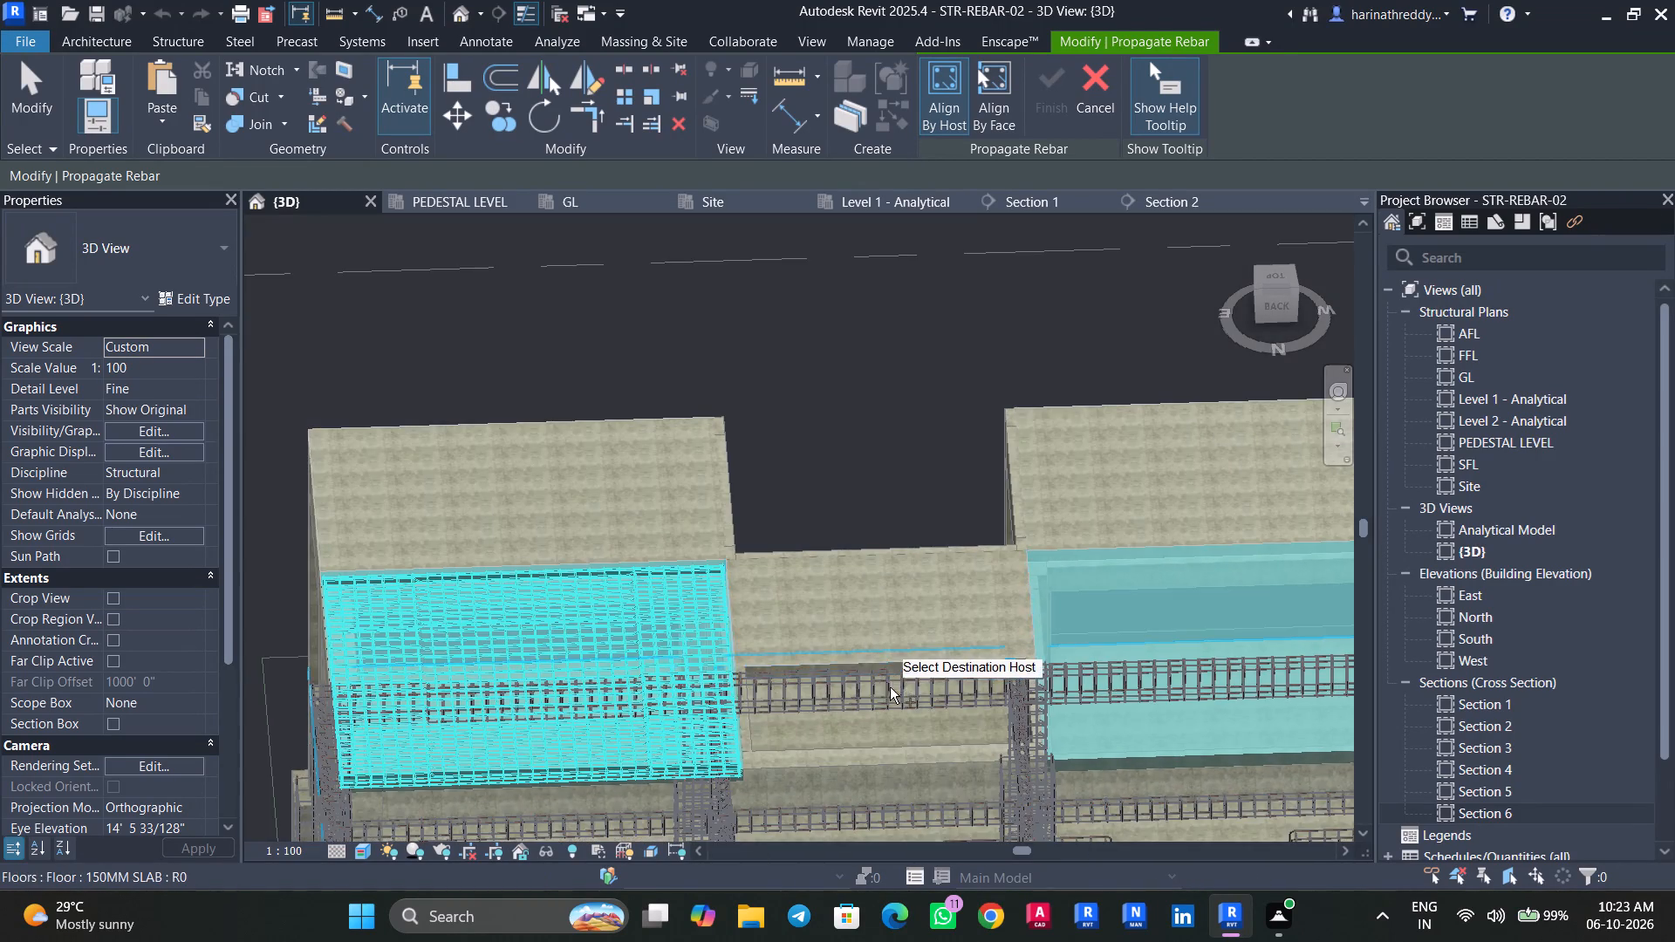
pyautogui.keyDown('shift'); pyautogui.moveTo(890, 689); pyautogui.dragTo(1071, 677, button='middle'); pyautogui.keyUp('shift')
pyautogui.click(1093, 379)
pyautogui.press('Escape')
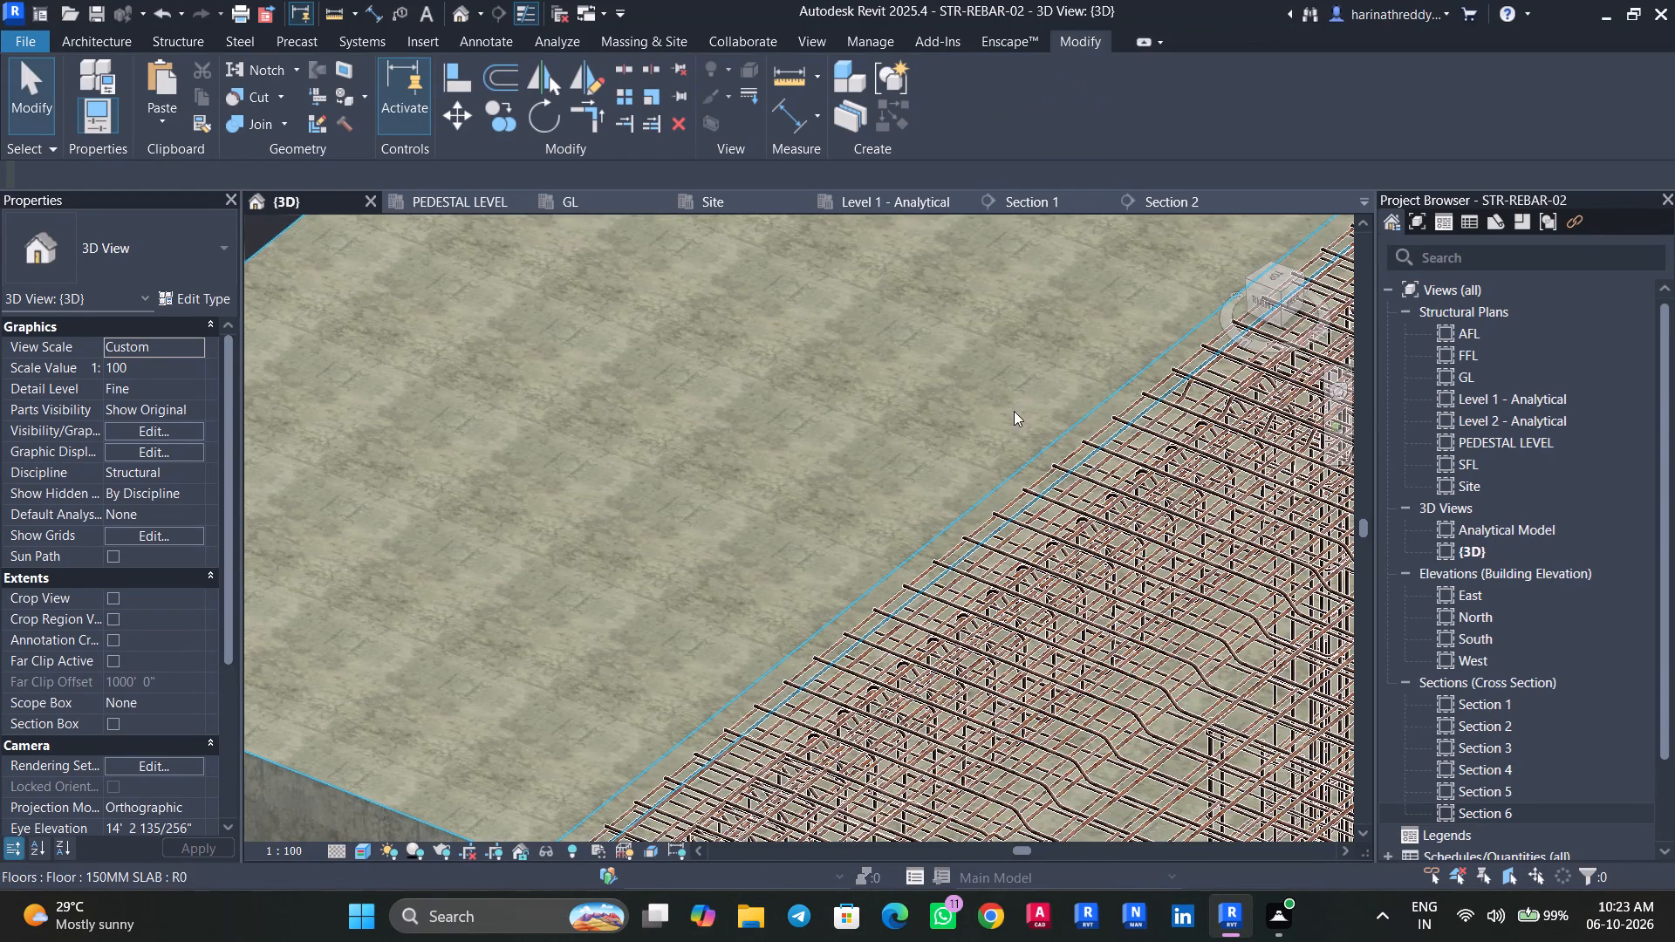
# Start Propagate Rebar from the reinforced FFL 150MM slab, aligned by host.
pyautogui.scroll(-9, 832, 532)
pyautogui.scroll(3, 1196, 681)
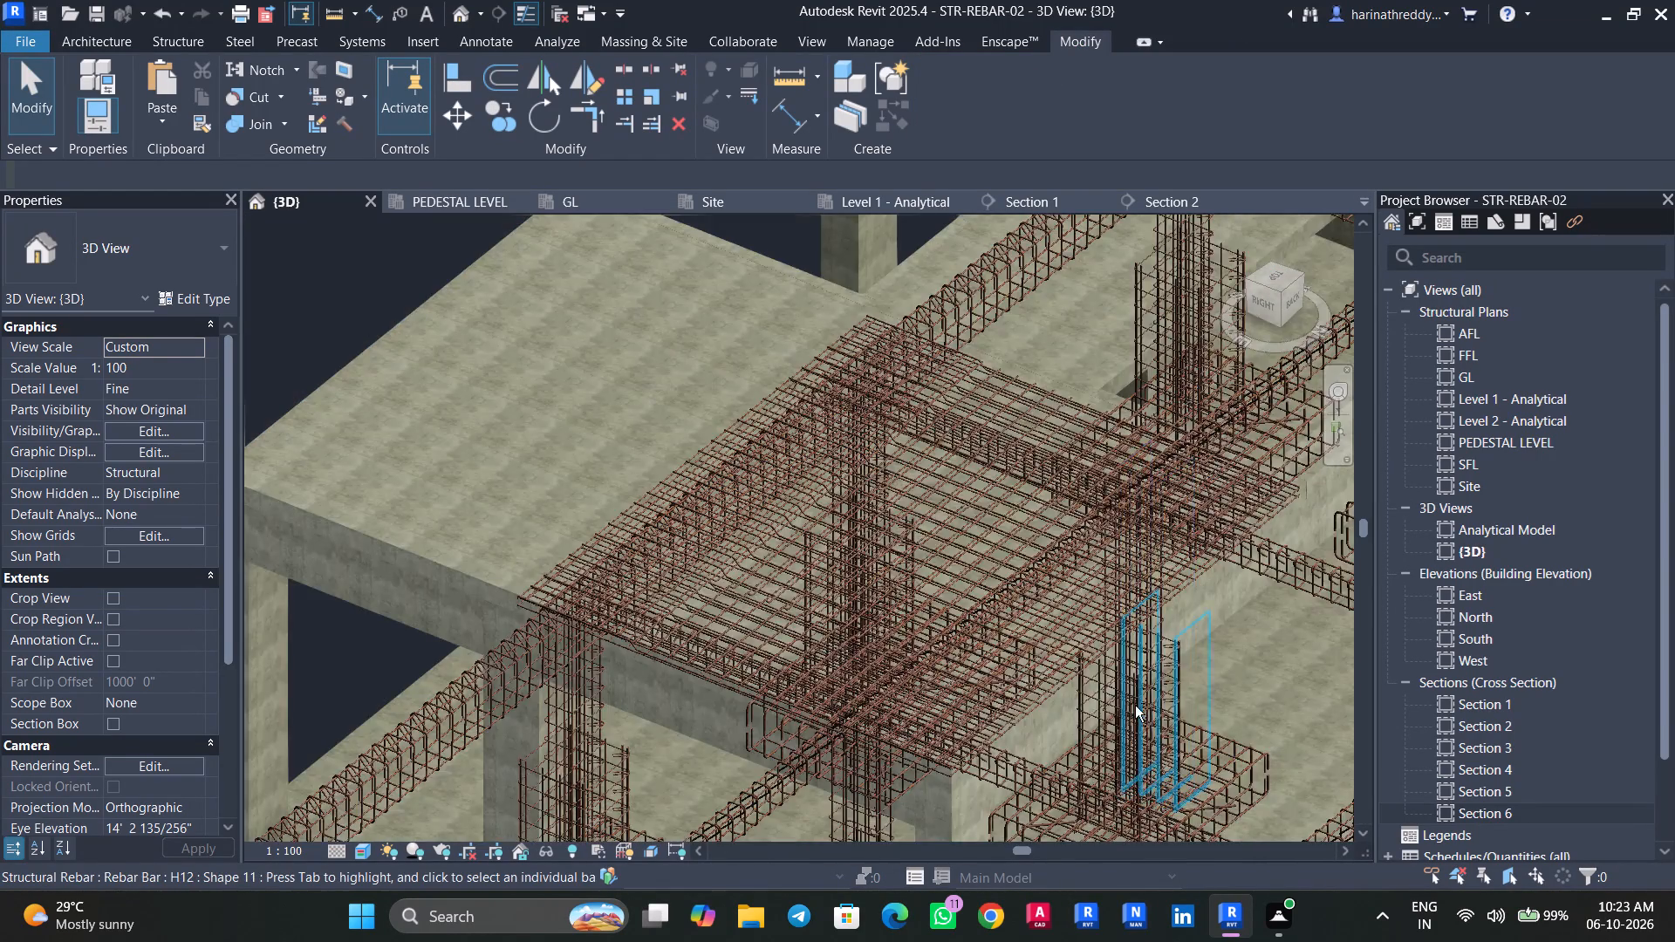
pyautogui.keyDown('shift'); pyautogui.moveTo(1135, 706); pyautogui.dragTo(1190, 608, button='middle'); pyautogui.keyUp('shift')
pyautogui.scroll(3, 655, 602)
pyautogui.scroll(-1, 655, 602)
pyautogui.scroll(7, 655, 602)
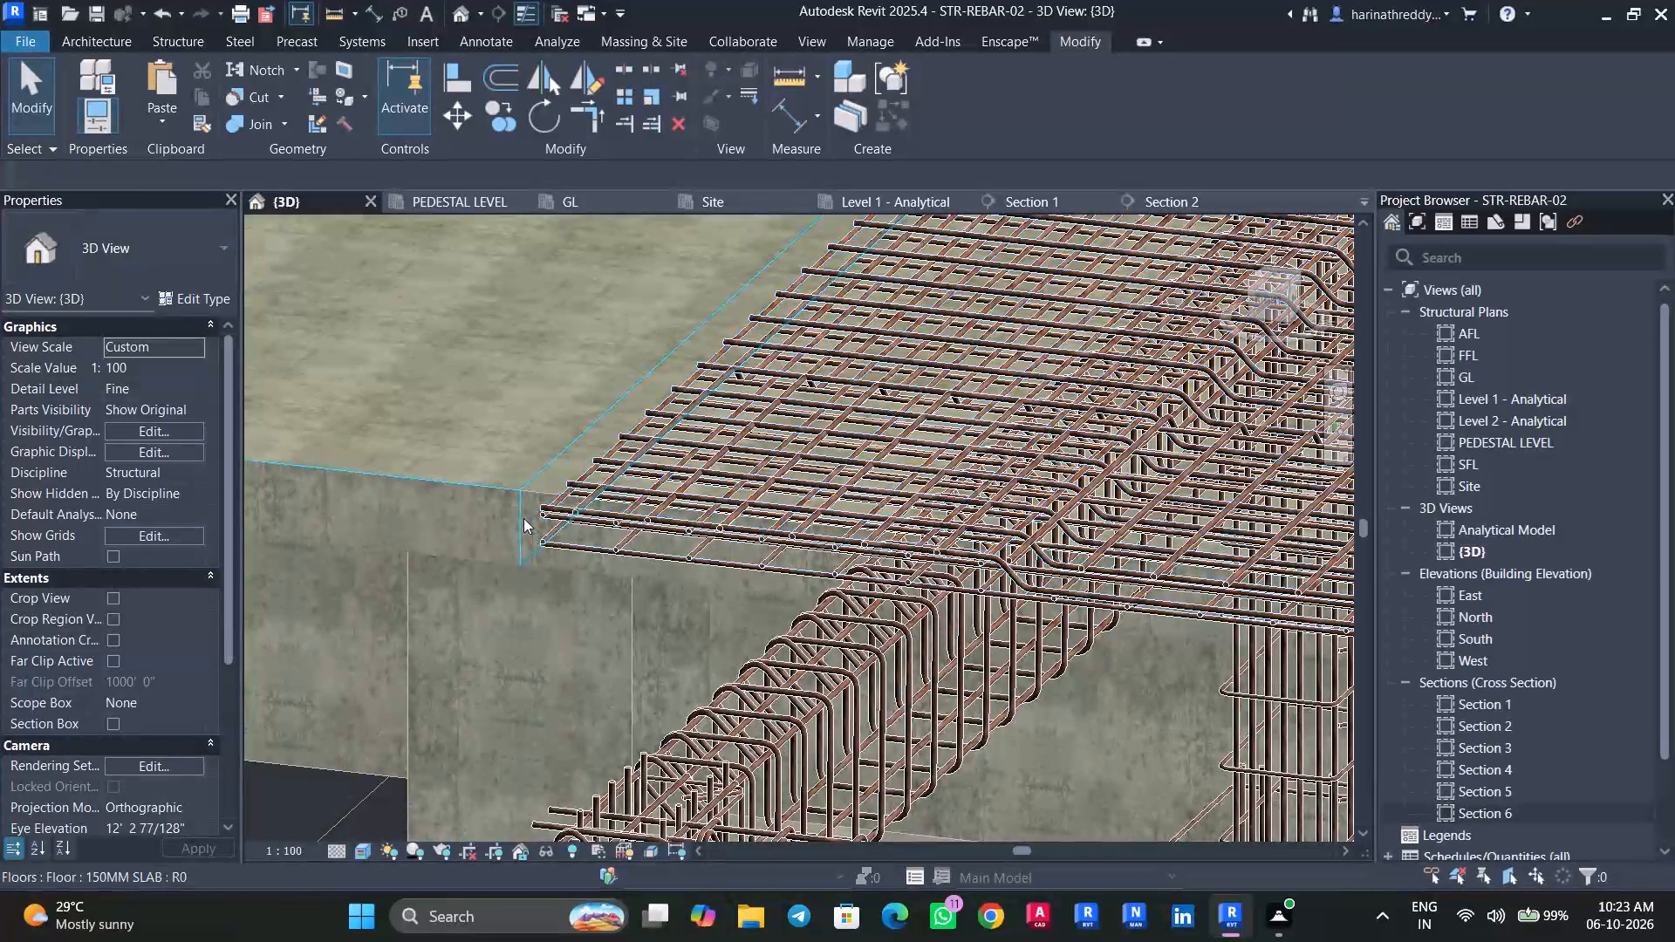
pyautogui.press('Tab')
pyautogui.click(523, 518)
pyautogui.scroll(-2, 523, 518)
pyautogui.scroll(1, 523, 518)
pyautogui.scroll(-9, 523, 518)
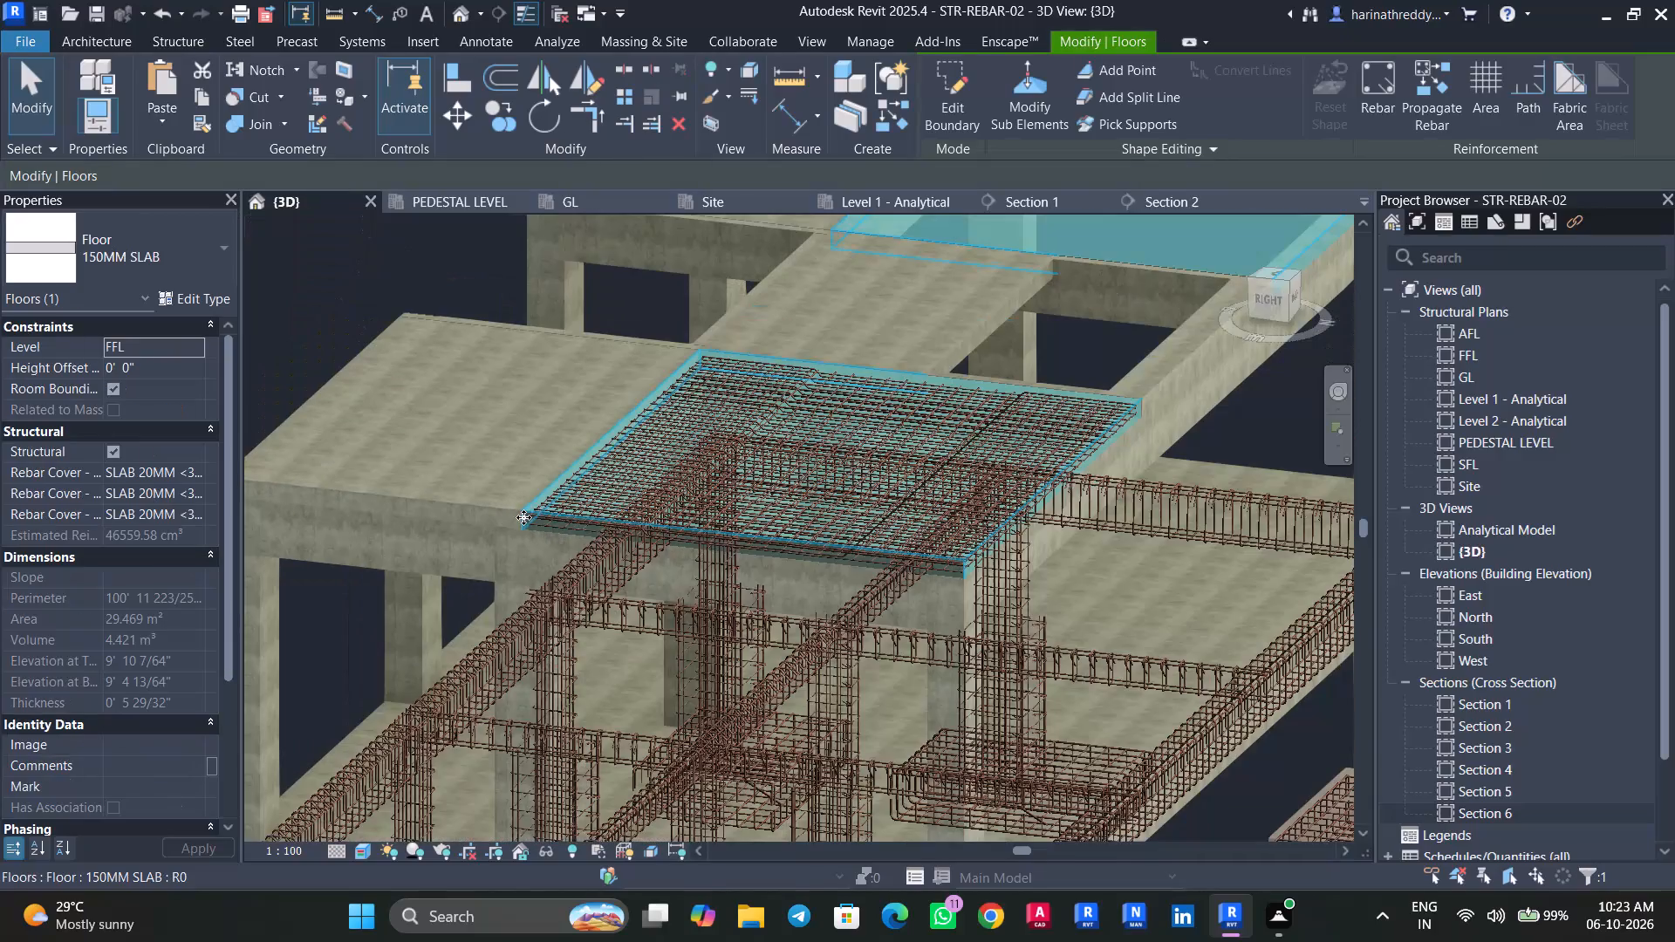
pyautogui.click(1432, 107)
pyautogui.moveTo(1131, 296); pyautogui.dragTo(992, 543, button='middle')
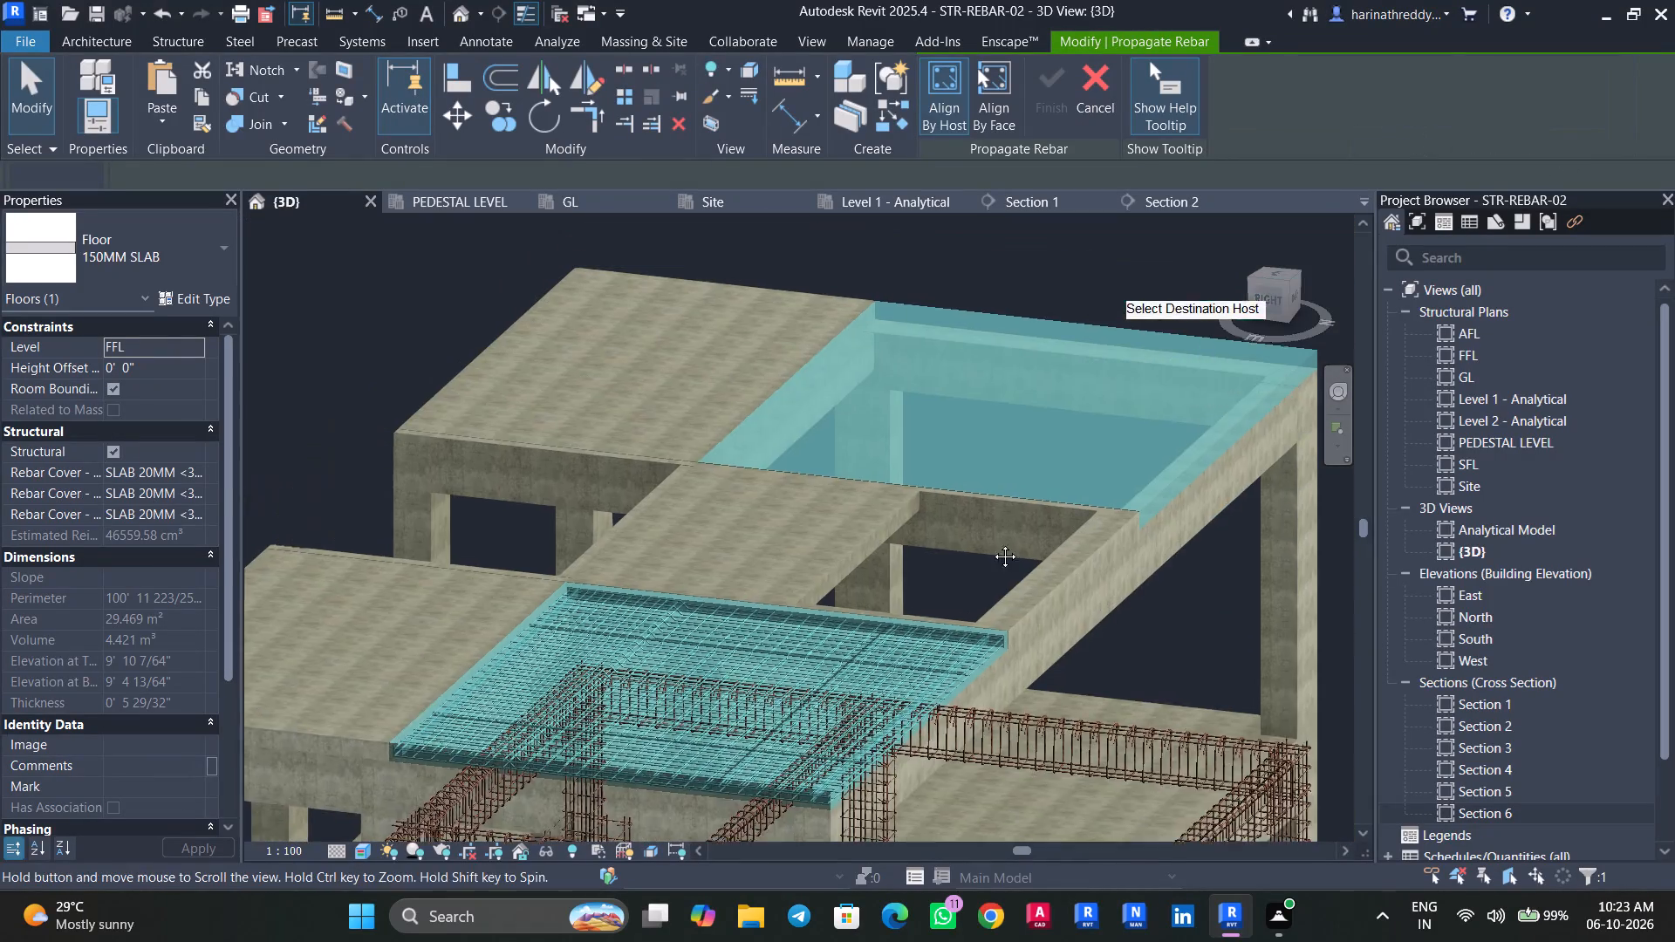
pyautogui.moveTo(992, 543); pyautogui.dragTo(991, 544, button='middle')
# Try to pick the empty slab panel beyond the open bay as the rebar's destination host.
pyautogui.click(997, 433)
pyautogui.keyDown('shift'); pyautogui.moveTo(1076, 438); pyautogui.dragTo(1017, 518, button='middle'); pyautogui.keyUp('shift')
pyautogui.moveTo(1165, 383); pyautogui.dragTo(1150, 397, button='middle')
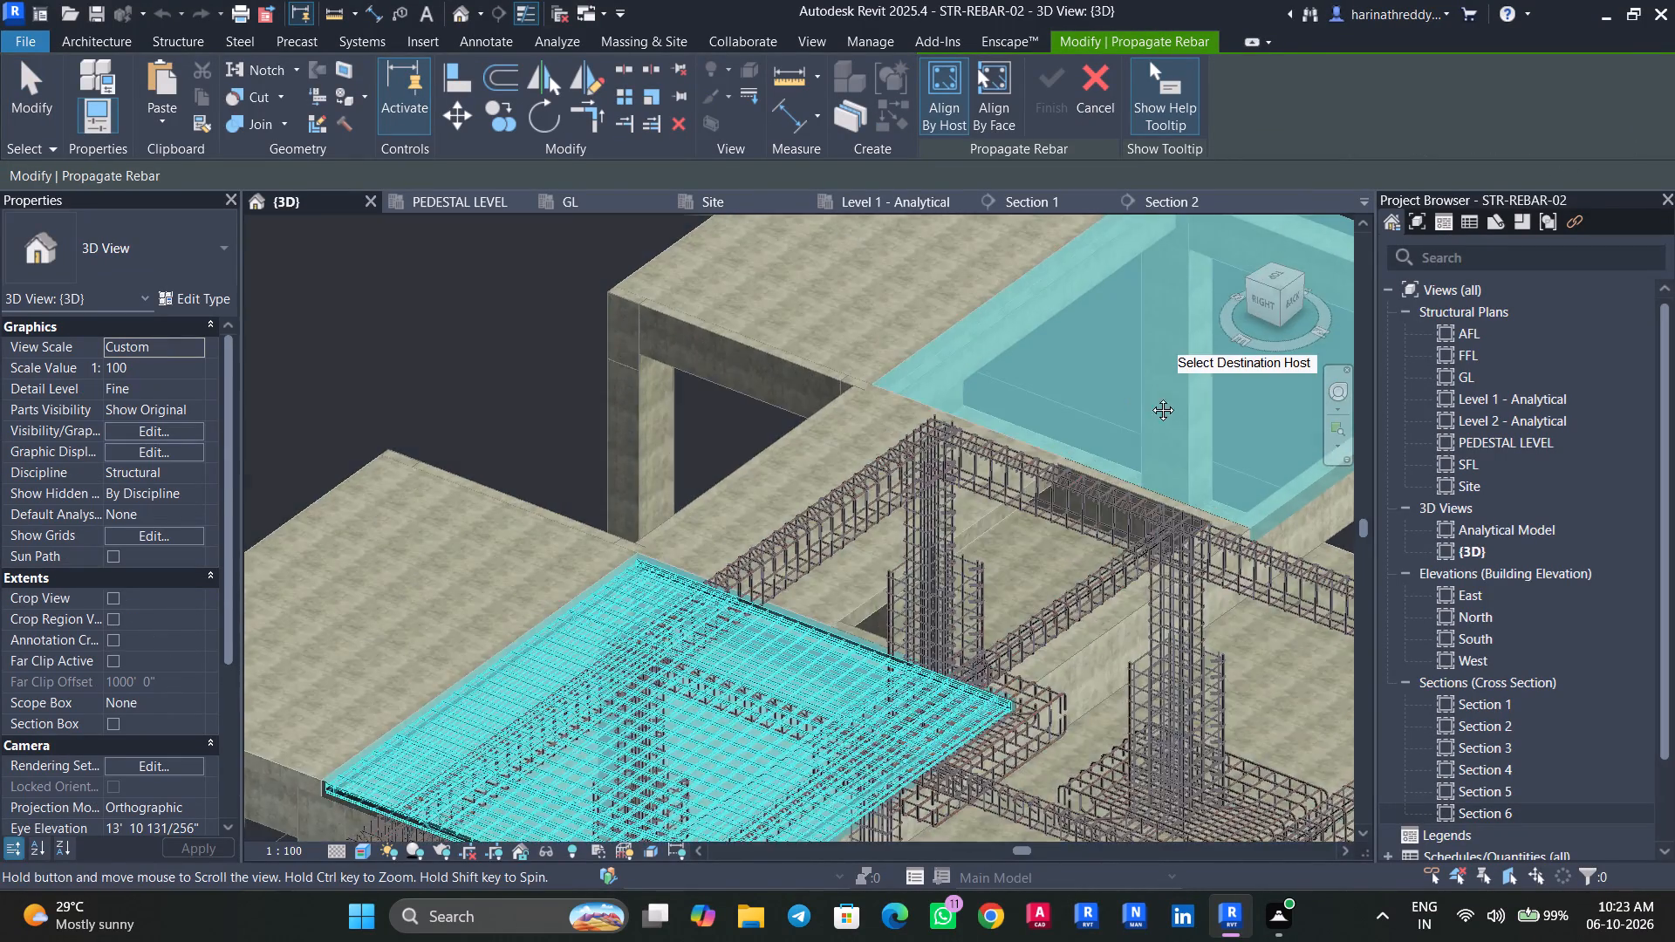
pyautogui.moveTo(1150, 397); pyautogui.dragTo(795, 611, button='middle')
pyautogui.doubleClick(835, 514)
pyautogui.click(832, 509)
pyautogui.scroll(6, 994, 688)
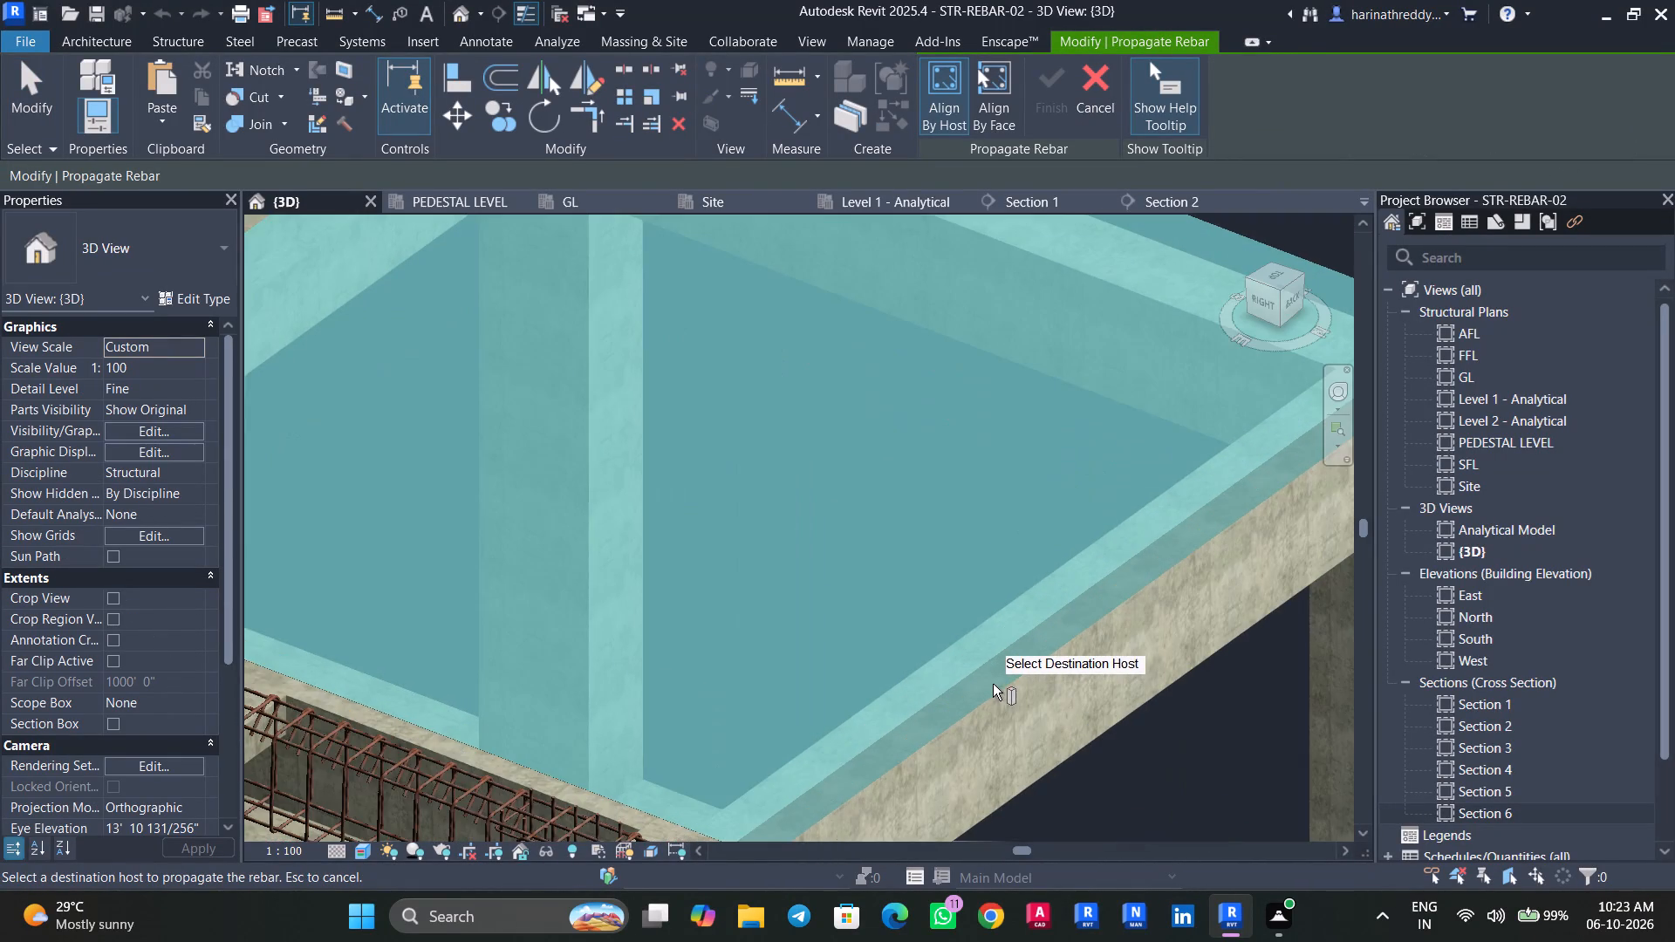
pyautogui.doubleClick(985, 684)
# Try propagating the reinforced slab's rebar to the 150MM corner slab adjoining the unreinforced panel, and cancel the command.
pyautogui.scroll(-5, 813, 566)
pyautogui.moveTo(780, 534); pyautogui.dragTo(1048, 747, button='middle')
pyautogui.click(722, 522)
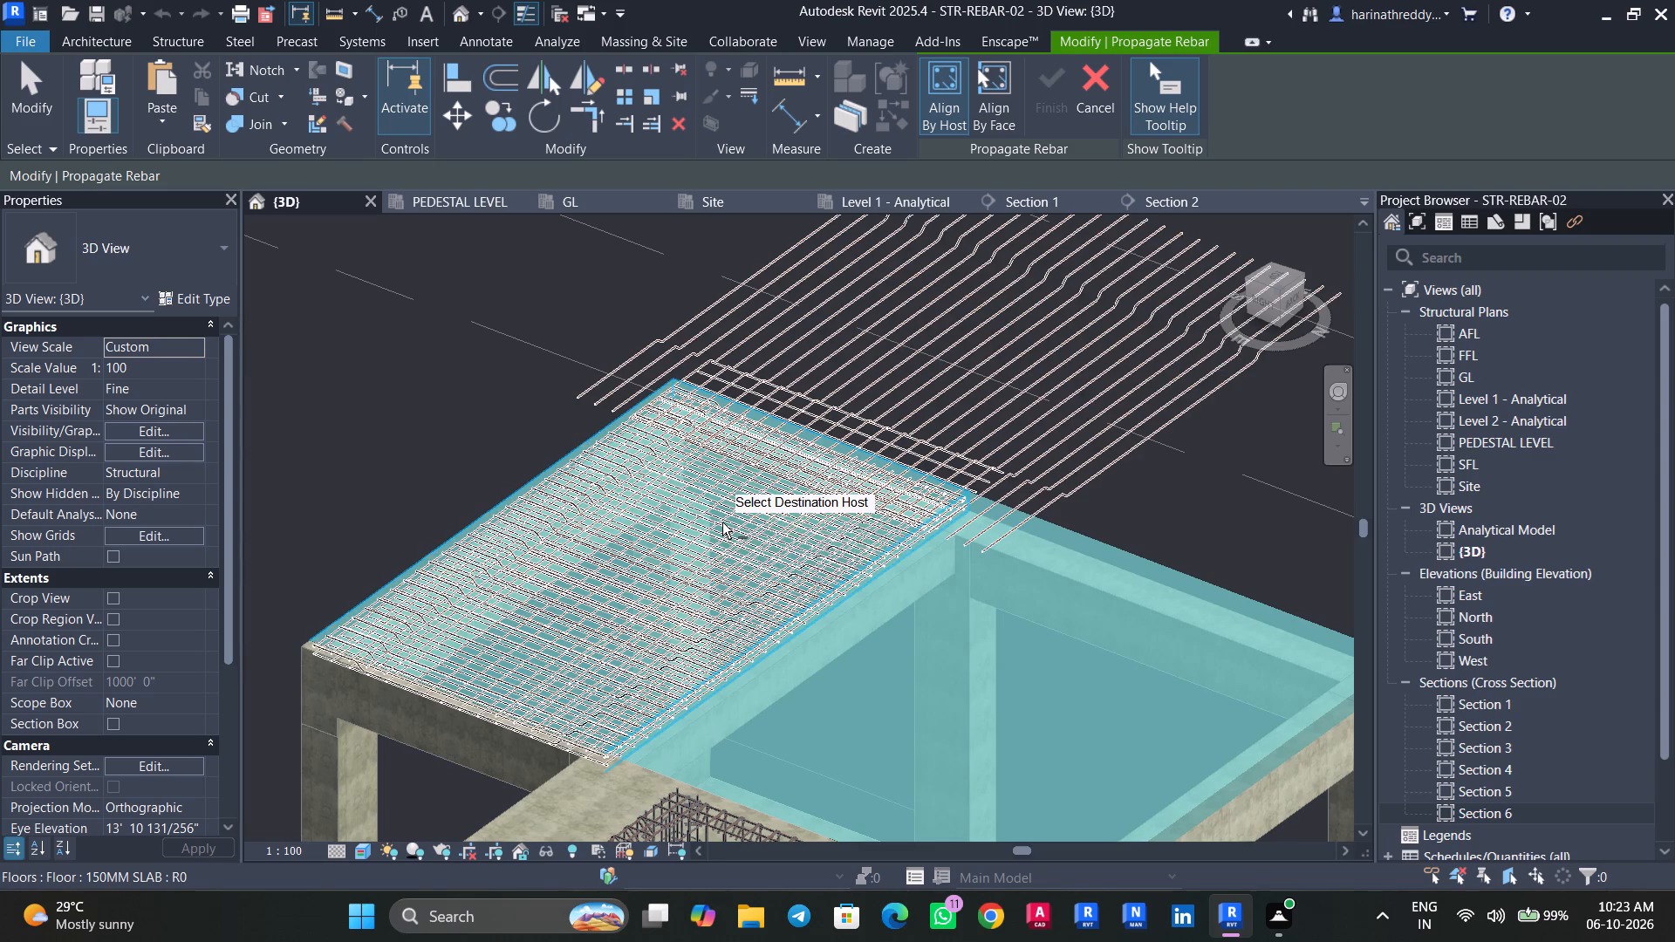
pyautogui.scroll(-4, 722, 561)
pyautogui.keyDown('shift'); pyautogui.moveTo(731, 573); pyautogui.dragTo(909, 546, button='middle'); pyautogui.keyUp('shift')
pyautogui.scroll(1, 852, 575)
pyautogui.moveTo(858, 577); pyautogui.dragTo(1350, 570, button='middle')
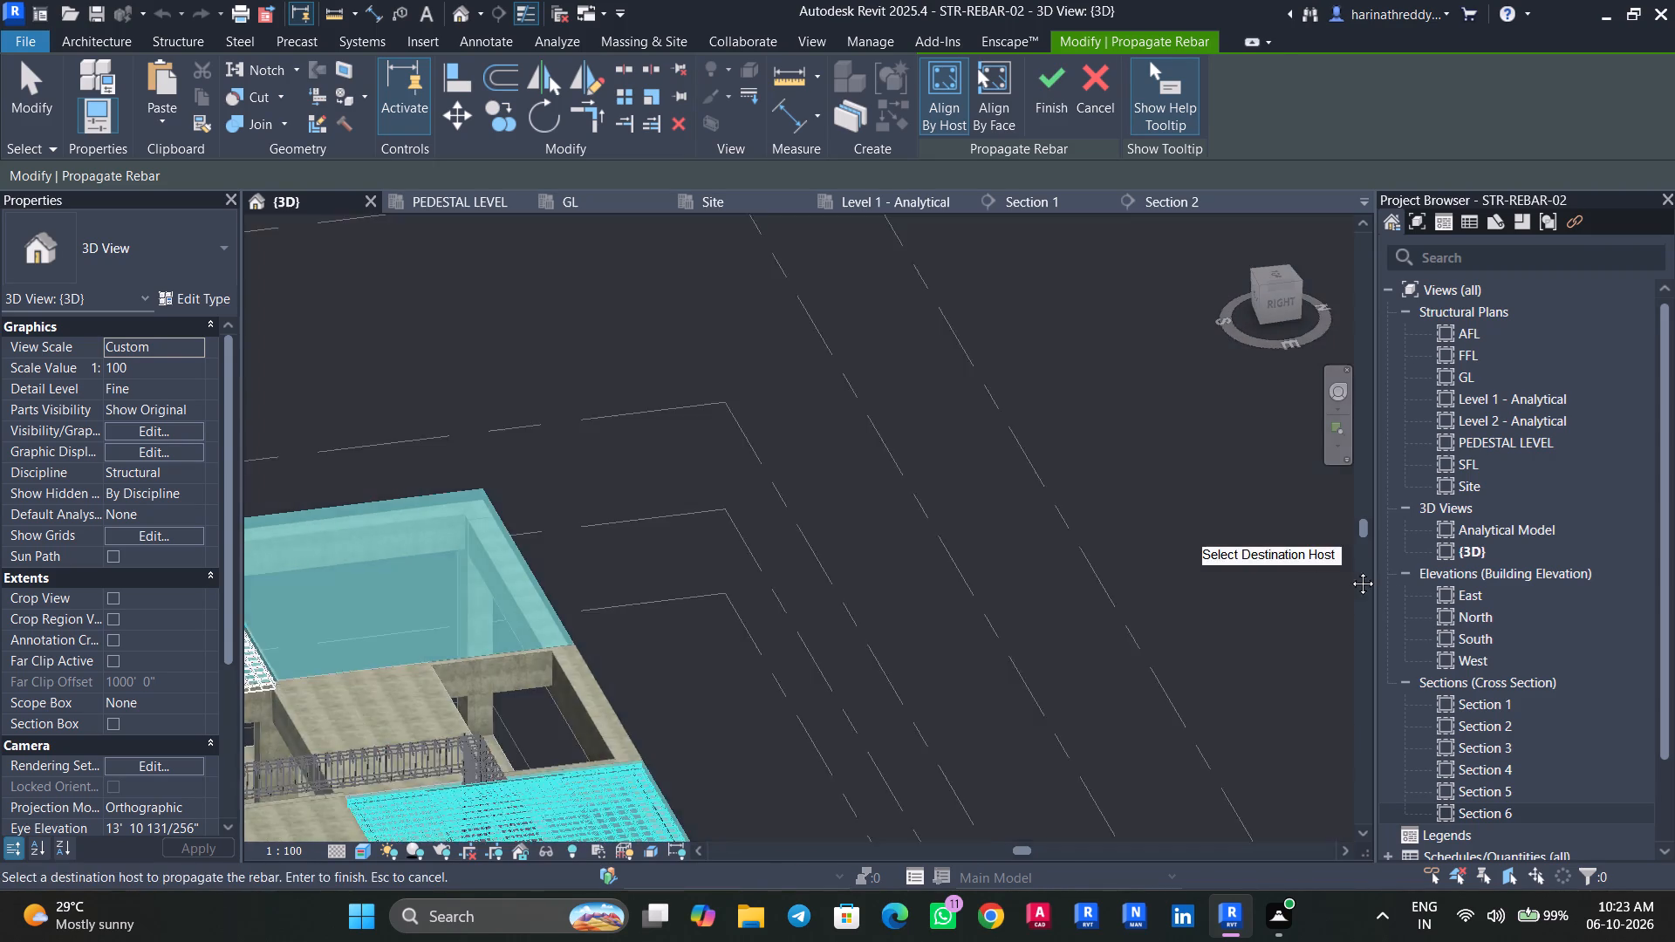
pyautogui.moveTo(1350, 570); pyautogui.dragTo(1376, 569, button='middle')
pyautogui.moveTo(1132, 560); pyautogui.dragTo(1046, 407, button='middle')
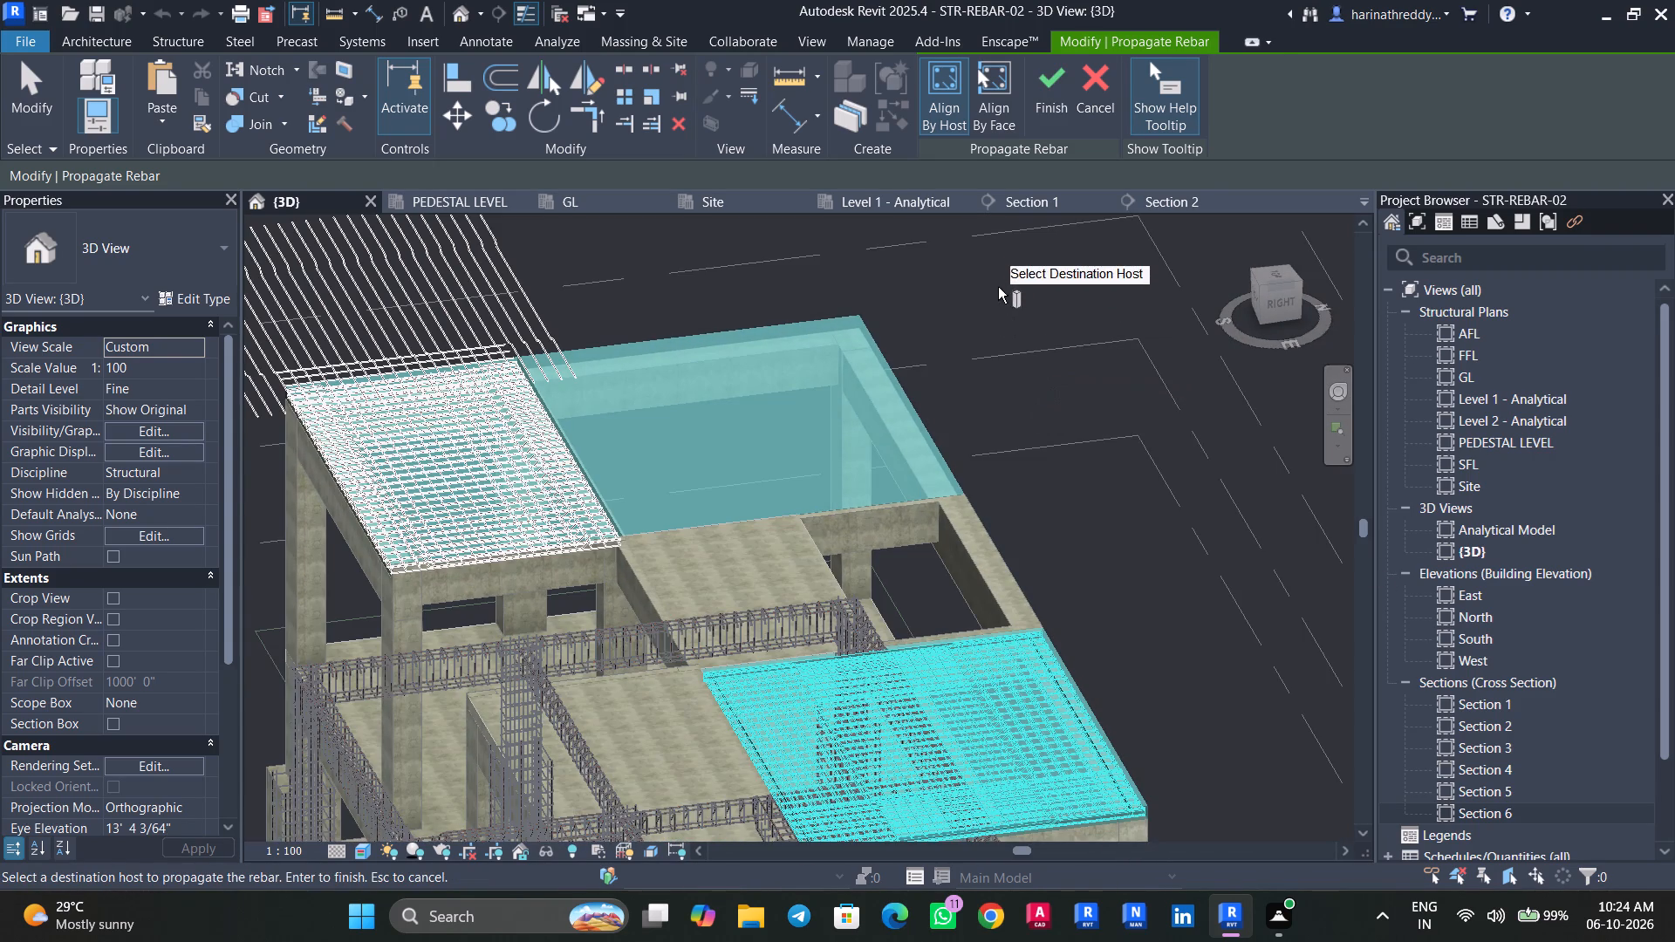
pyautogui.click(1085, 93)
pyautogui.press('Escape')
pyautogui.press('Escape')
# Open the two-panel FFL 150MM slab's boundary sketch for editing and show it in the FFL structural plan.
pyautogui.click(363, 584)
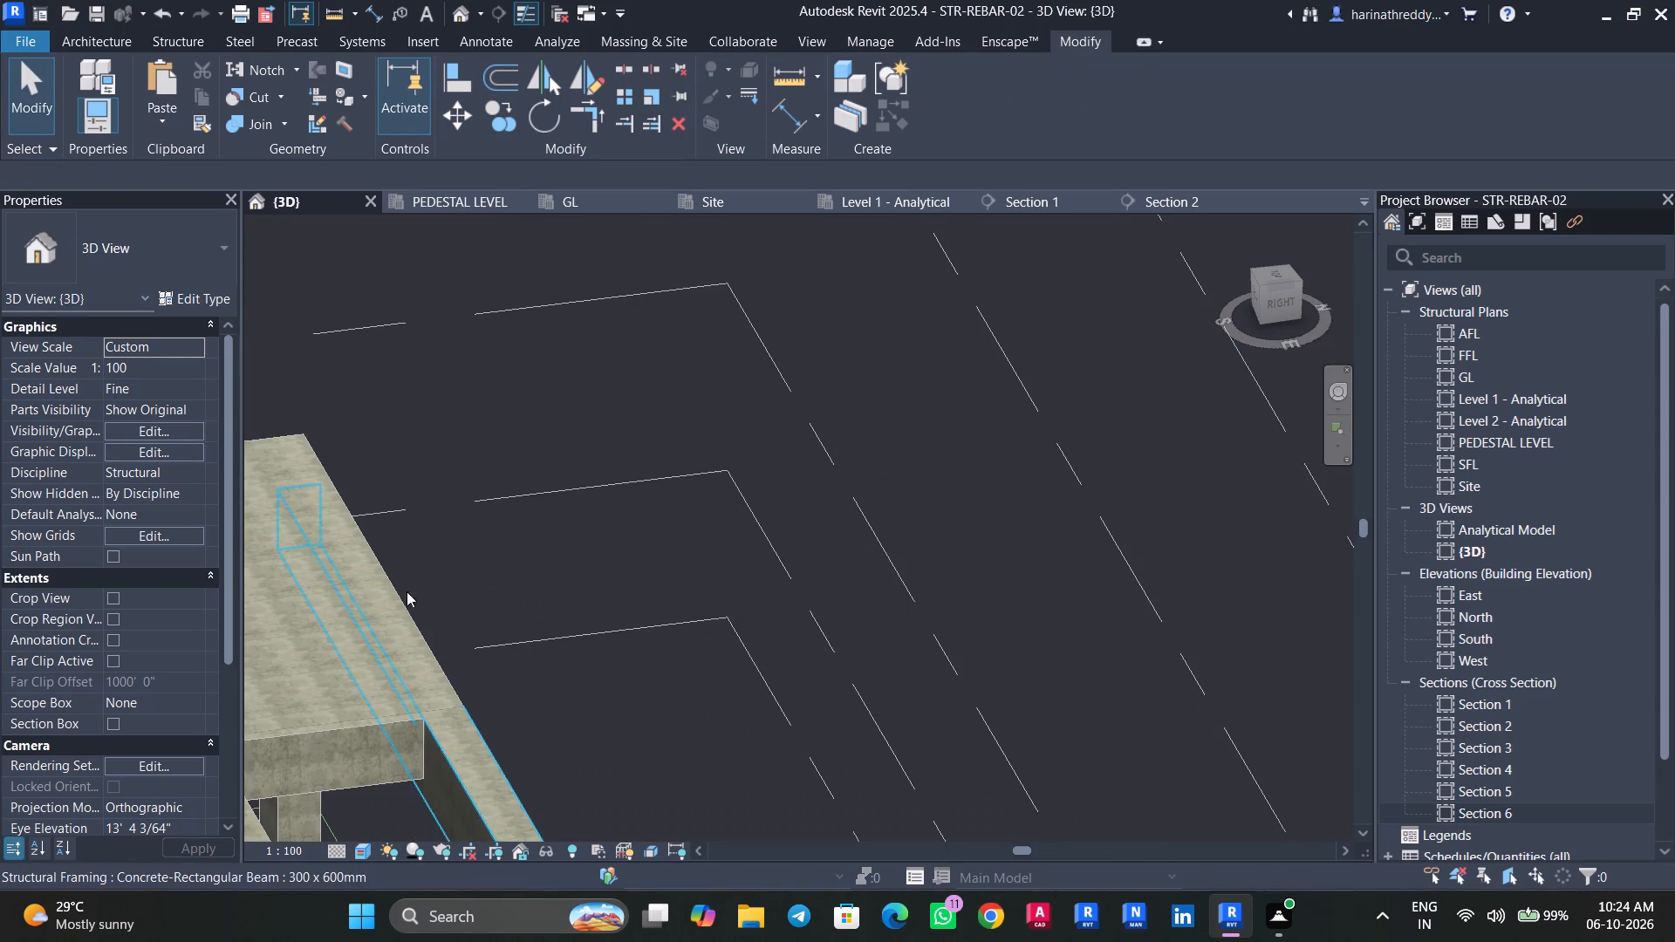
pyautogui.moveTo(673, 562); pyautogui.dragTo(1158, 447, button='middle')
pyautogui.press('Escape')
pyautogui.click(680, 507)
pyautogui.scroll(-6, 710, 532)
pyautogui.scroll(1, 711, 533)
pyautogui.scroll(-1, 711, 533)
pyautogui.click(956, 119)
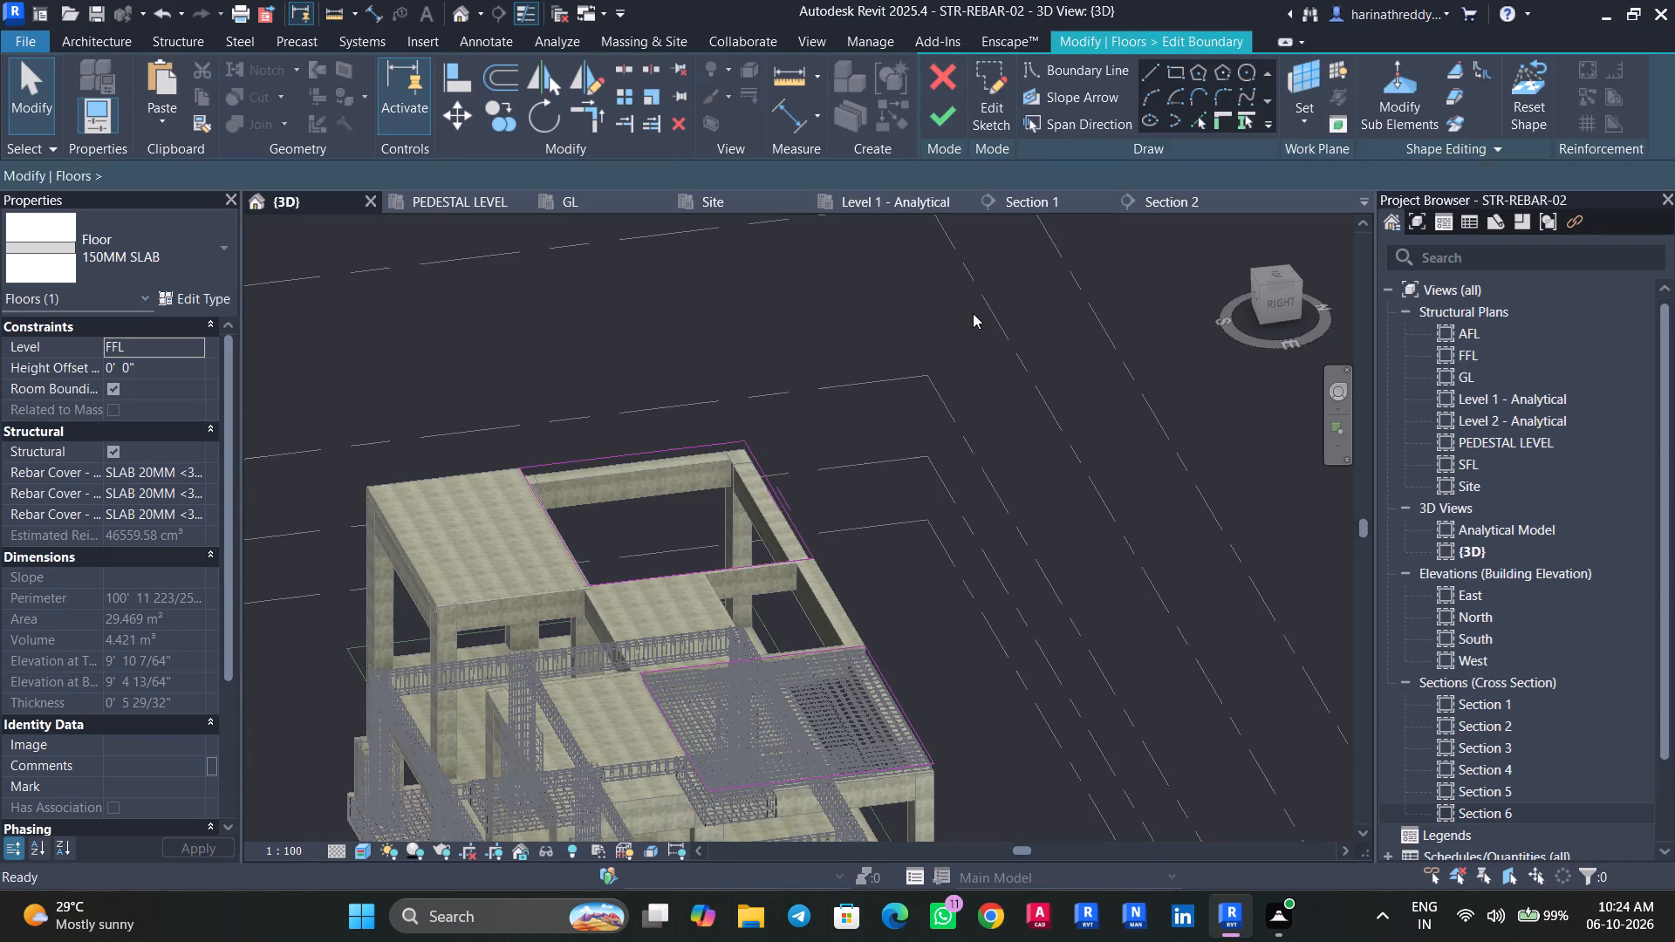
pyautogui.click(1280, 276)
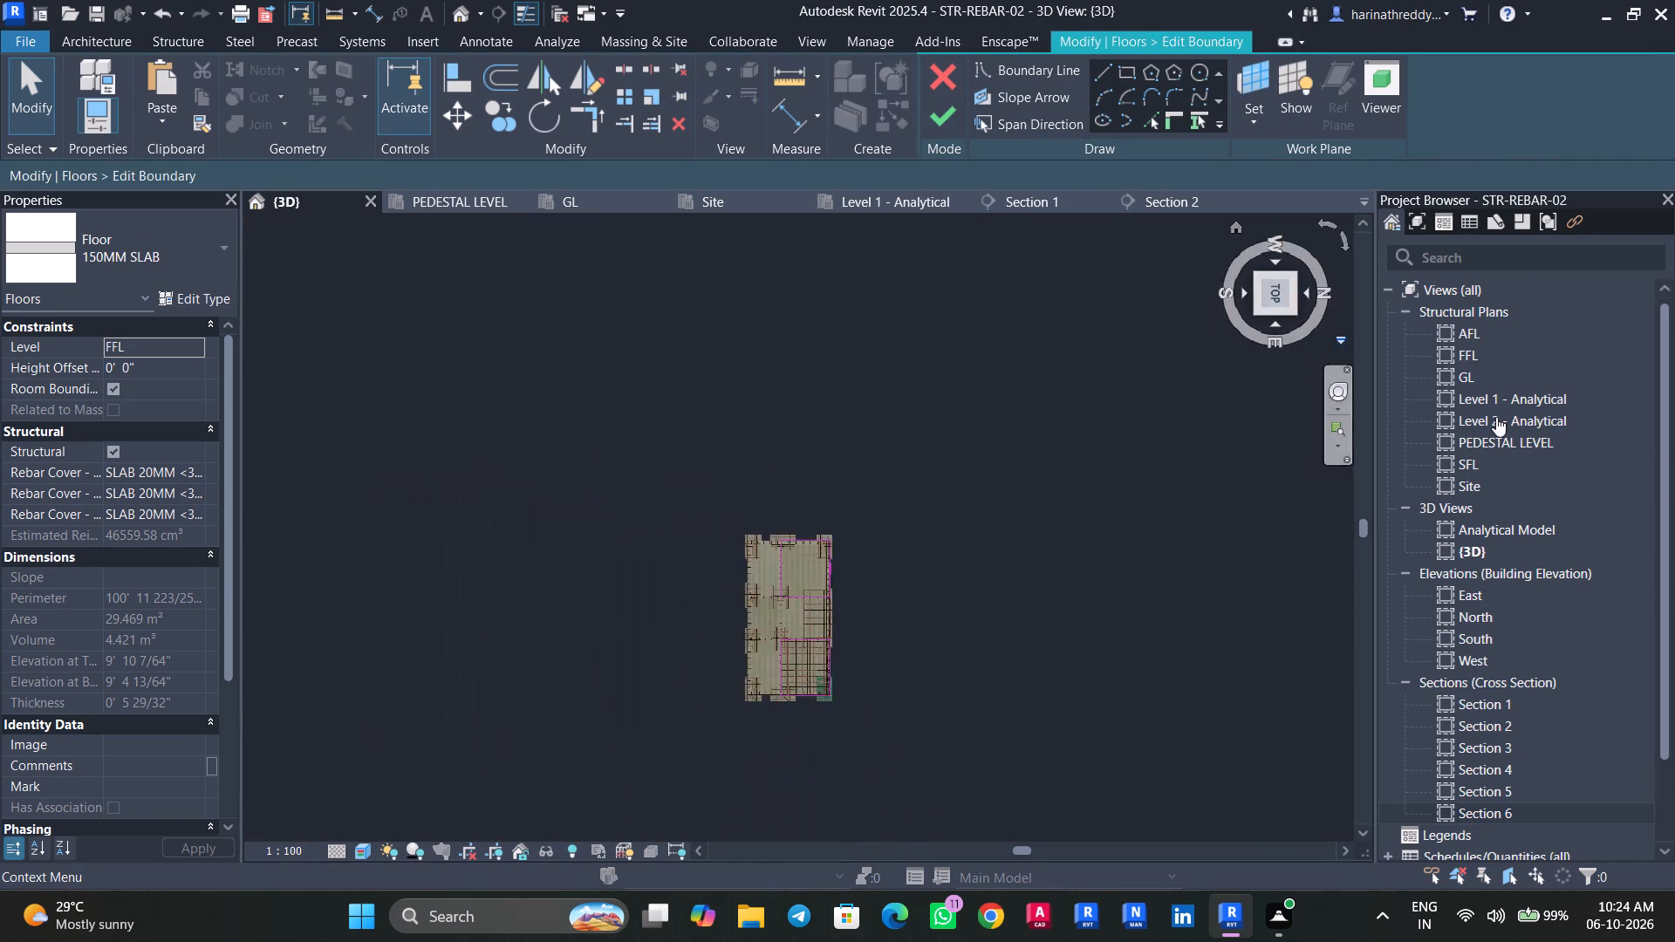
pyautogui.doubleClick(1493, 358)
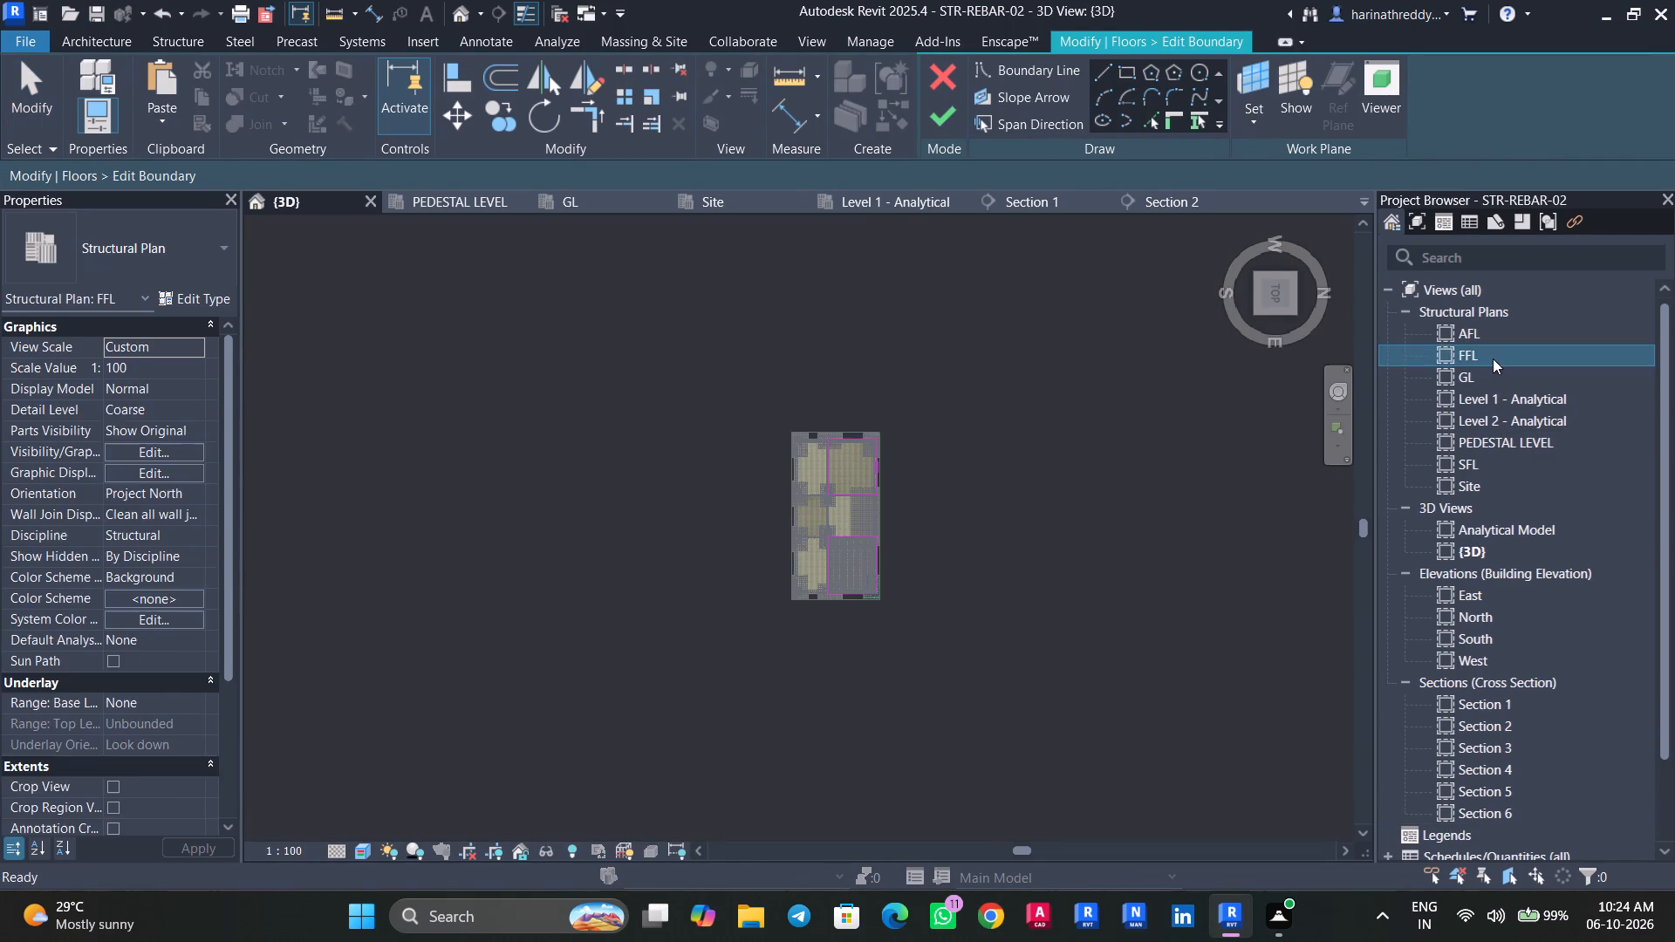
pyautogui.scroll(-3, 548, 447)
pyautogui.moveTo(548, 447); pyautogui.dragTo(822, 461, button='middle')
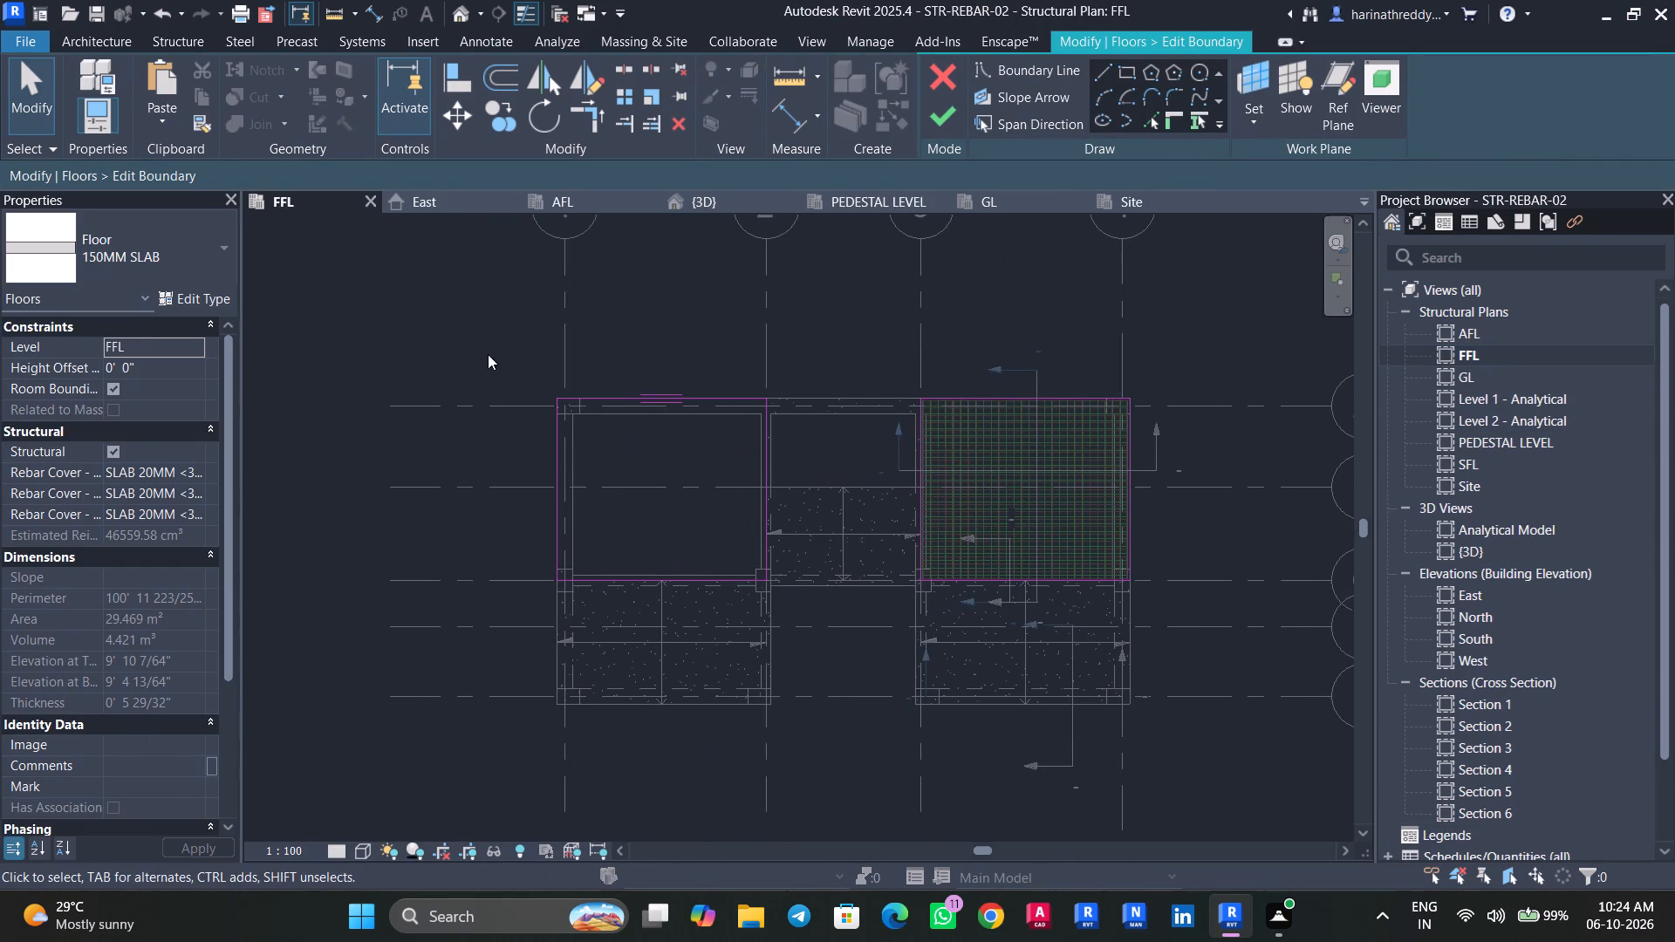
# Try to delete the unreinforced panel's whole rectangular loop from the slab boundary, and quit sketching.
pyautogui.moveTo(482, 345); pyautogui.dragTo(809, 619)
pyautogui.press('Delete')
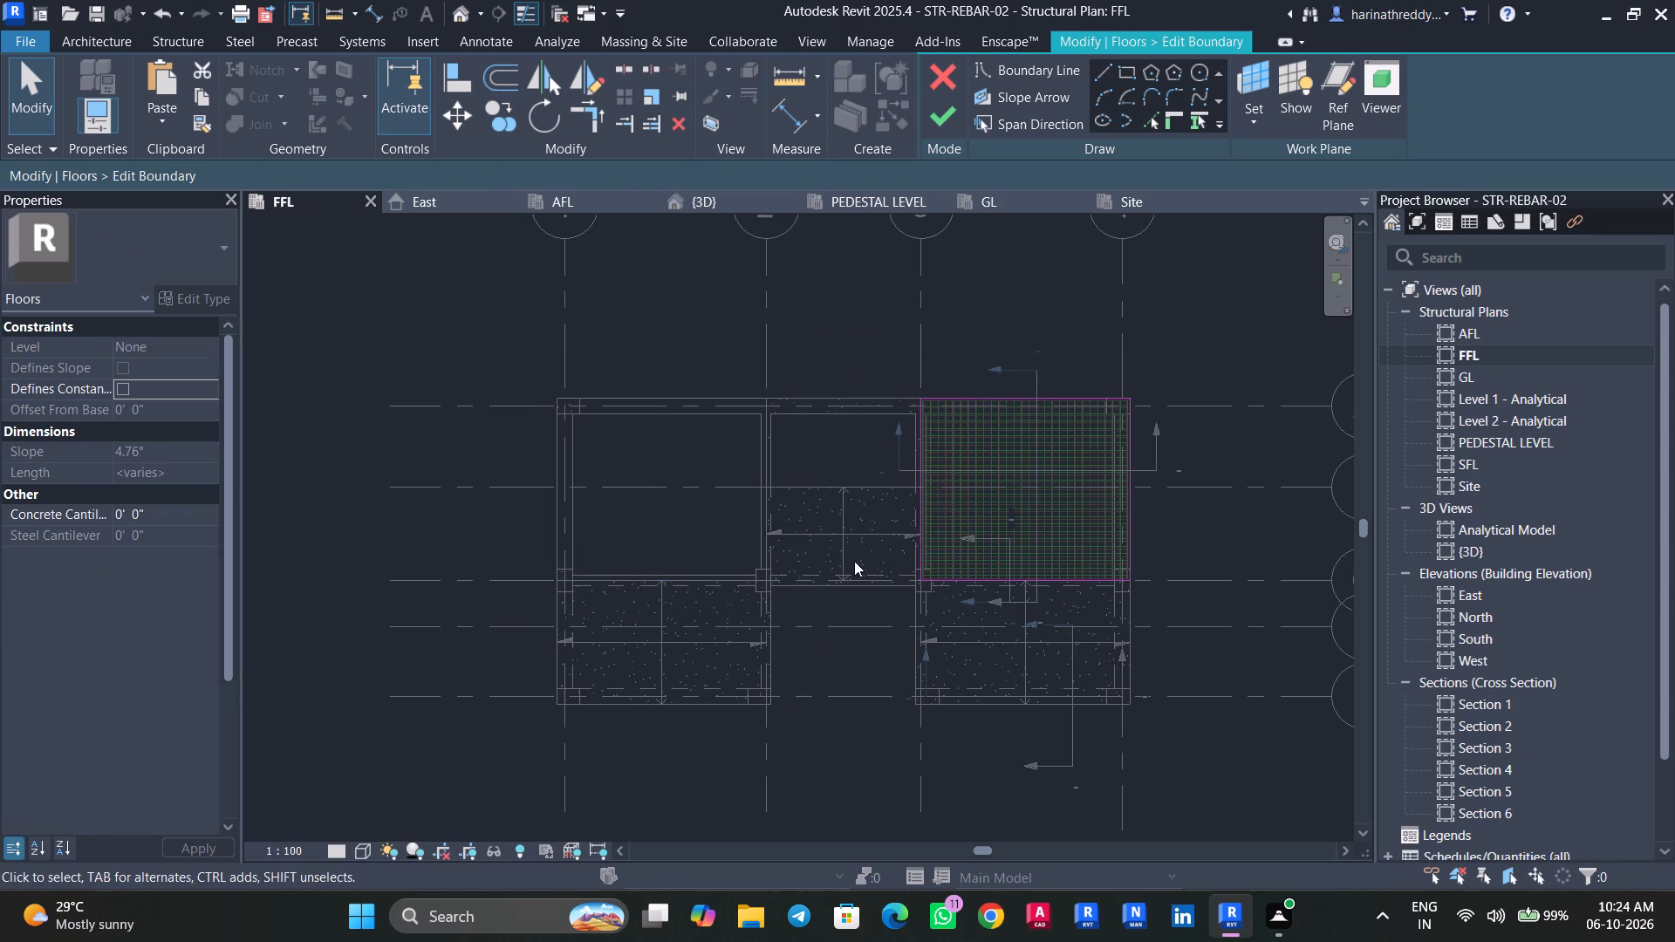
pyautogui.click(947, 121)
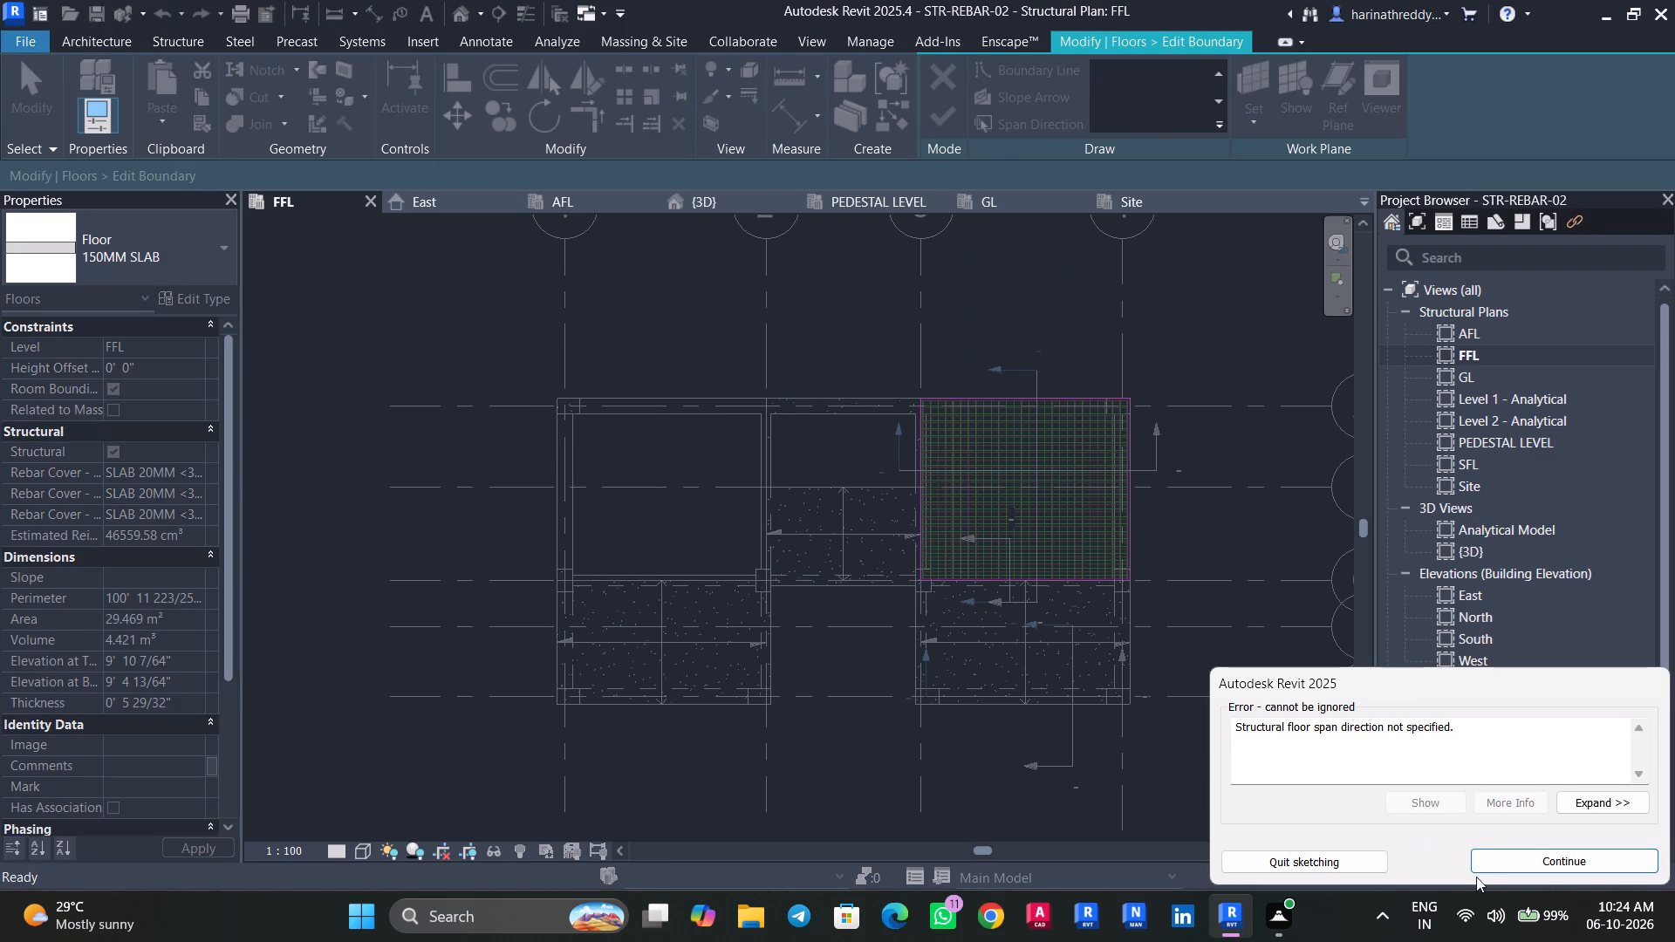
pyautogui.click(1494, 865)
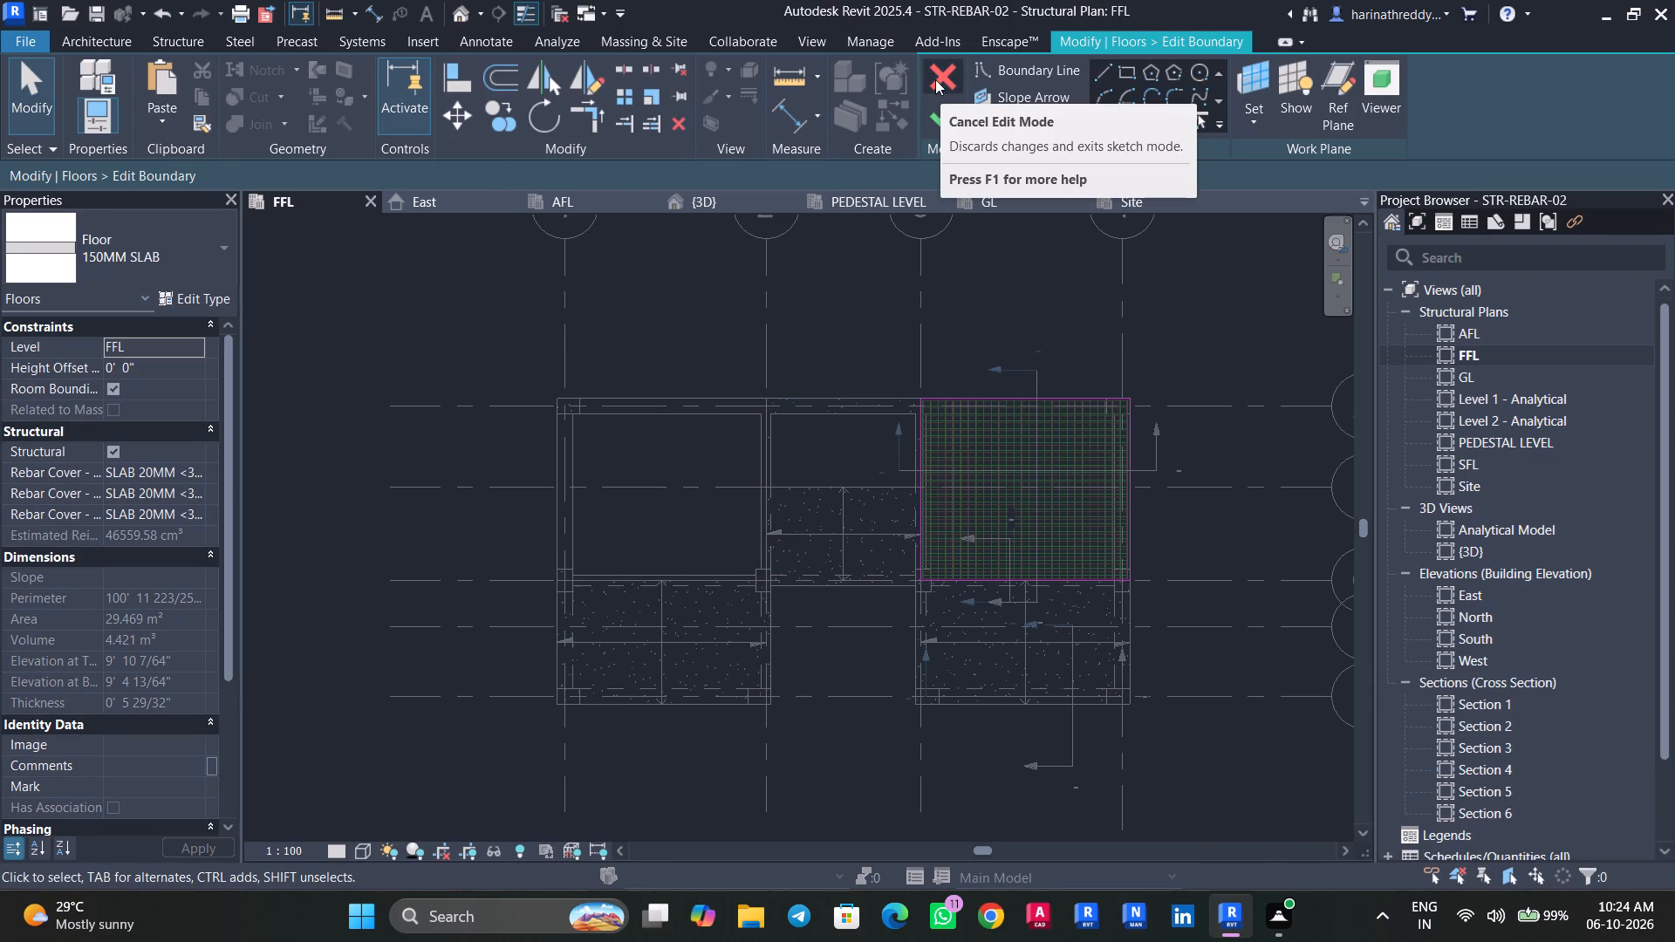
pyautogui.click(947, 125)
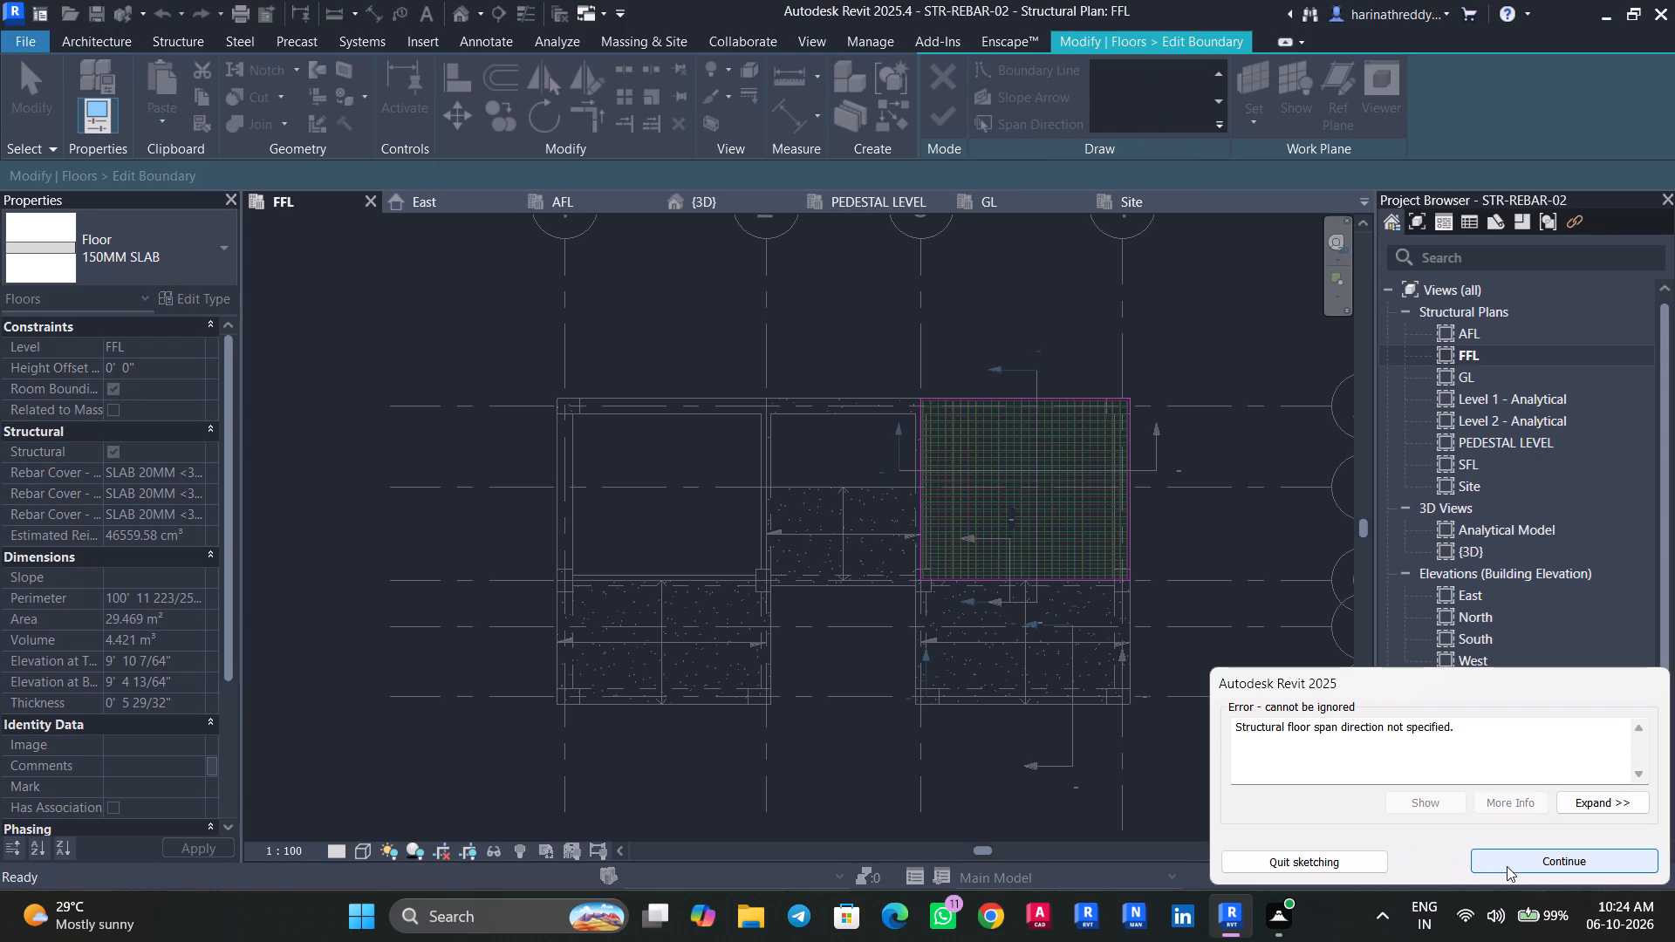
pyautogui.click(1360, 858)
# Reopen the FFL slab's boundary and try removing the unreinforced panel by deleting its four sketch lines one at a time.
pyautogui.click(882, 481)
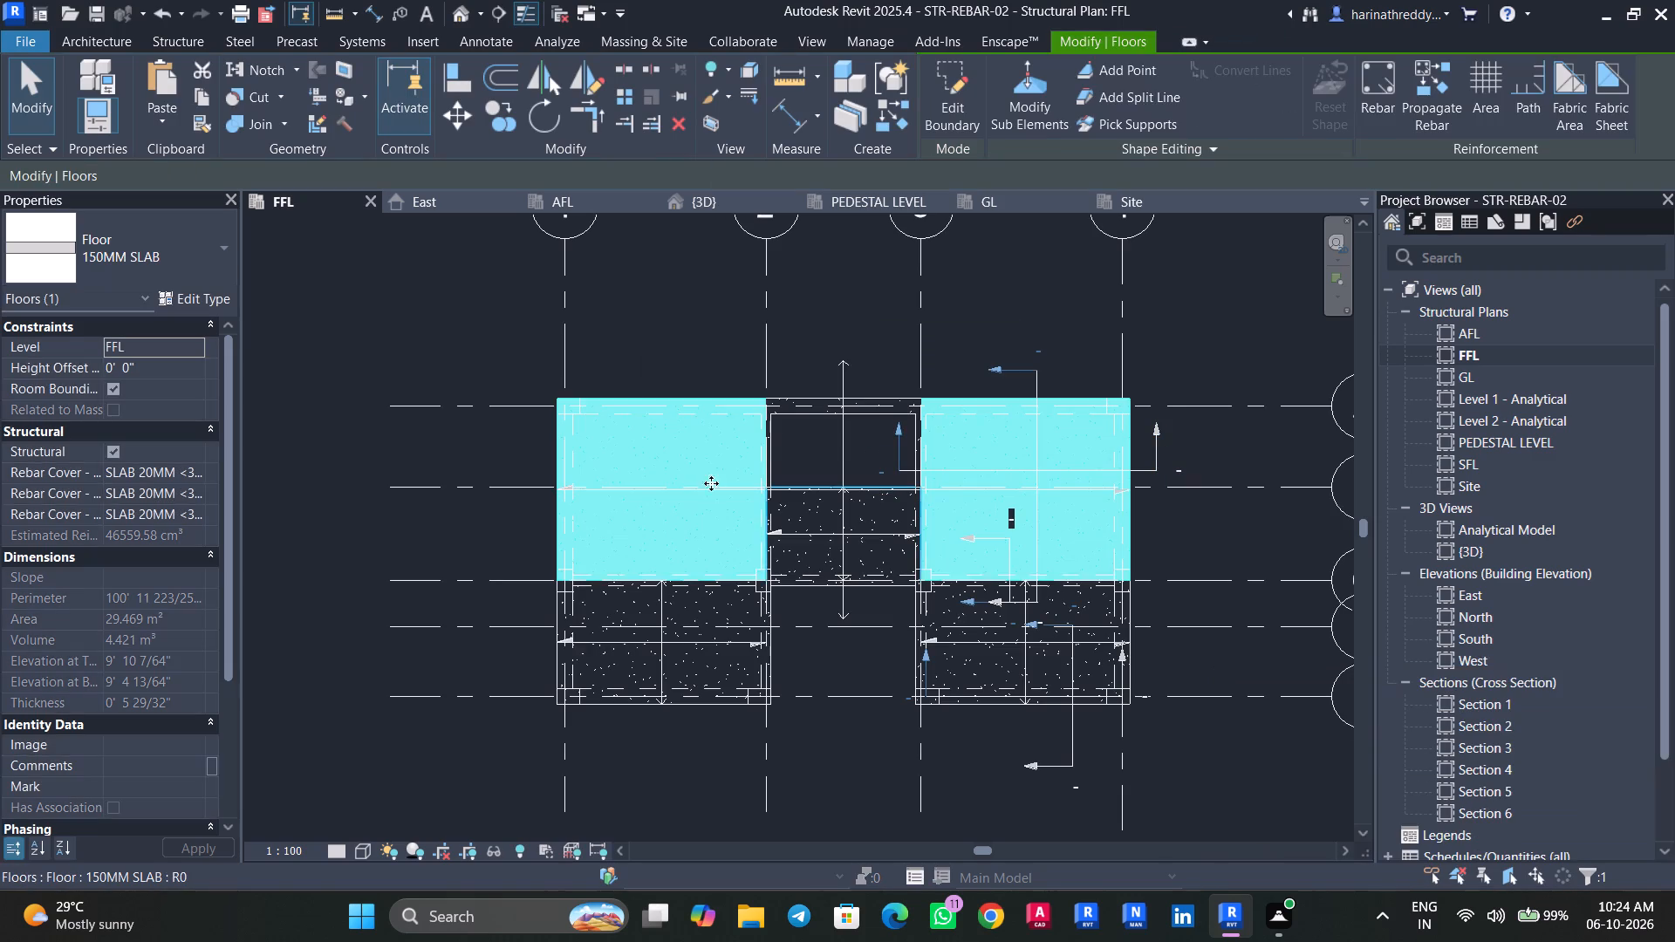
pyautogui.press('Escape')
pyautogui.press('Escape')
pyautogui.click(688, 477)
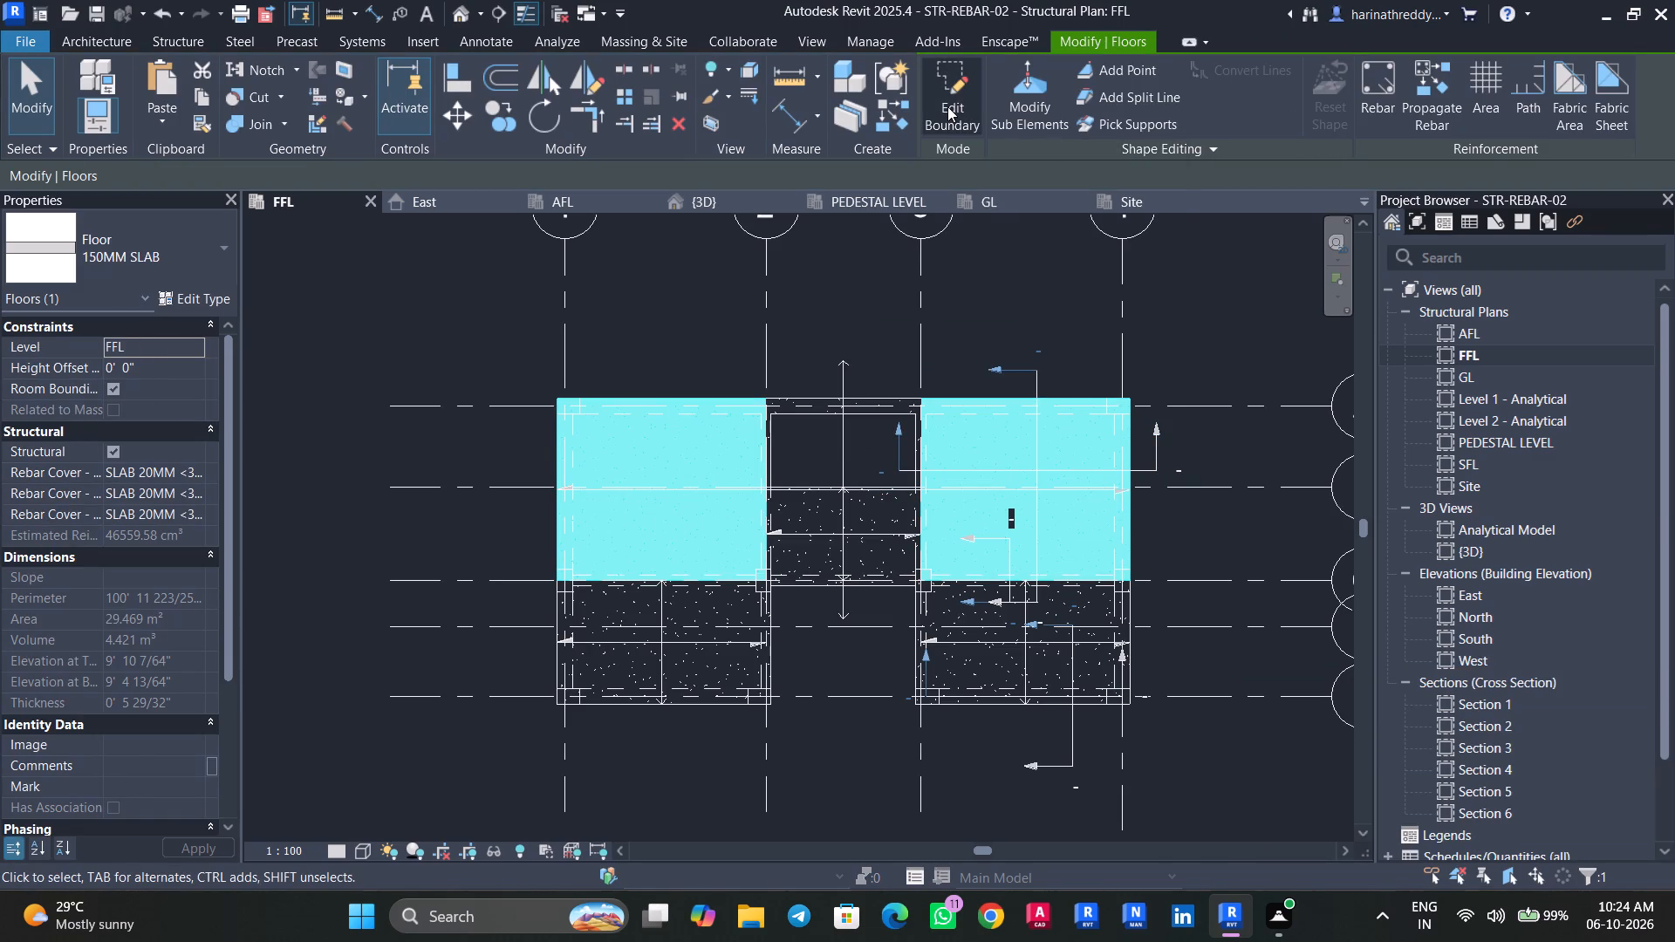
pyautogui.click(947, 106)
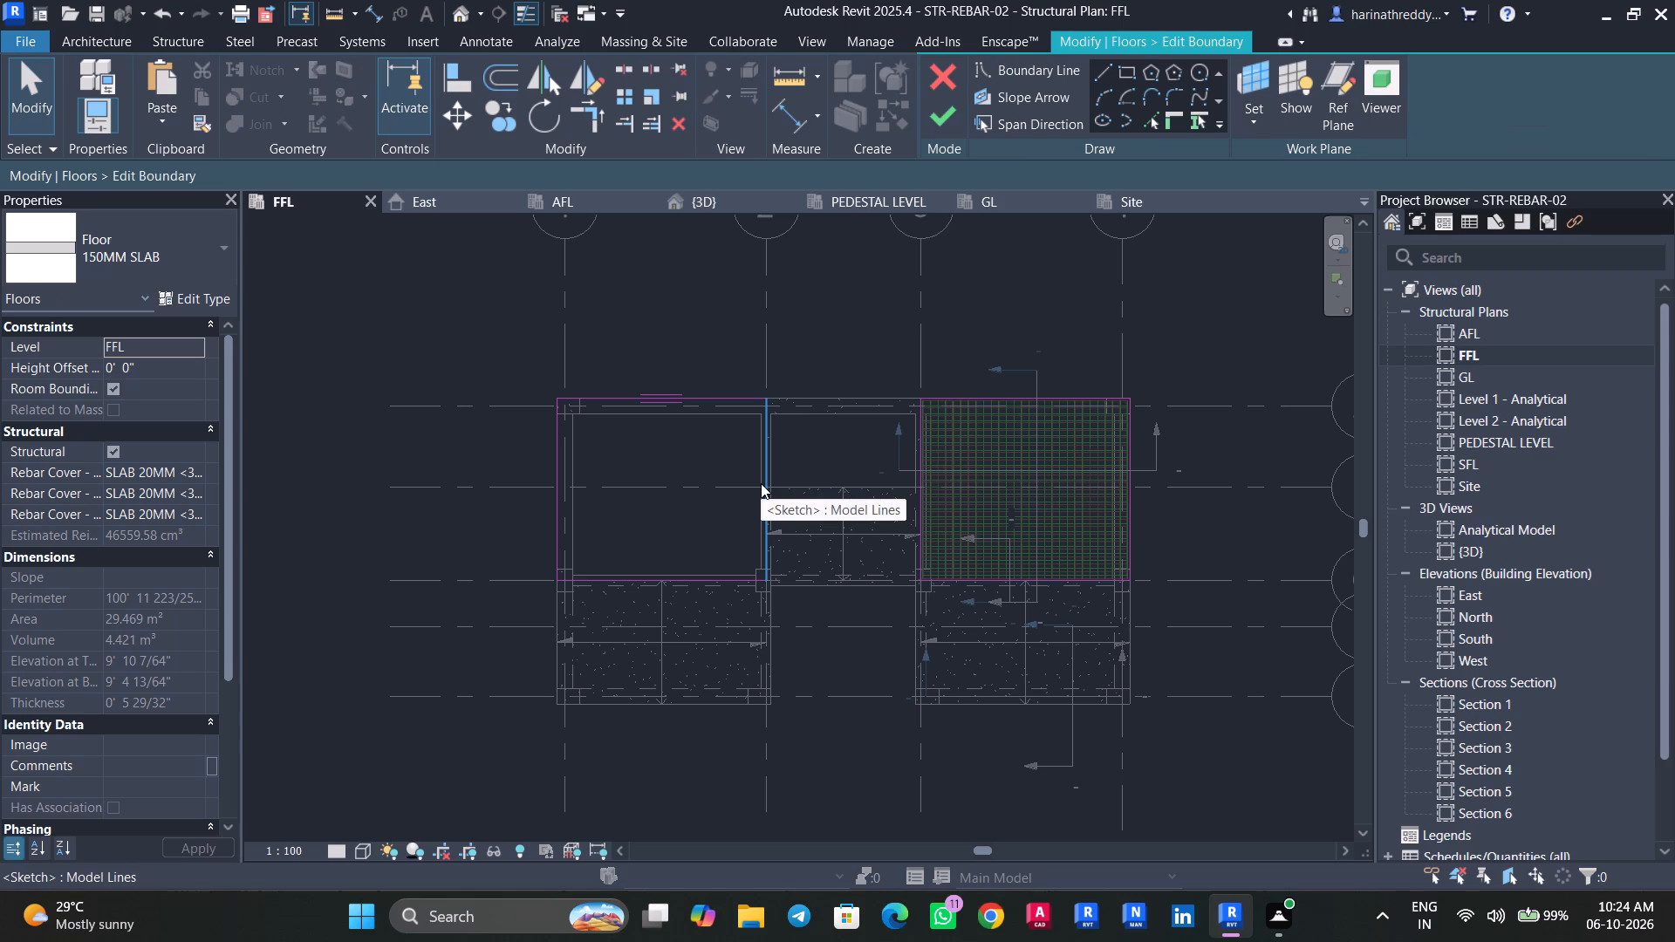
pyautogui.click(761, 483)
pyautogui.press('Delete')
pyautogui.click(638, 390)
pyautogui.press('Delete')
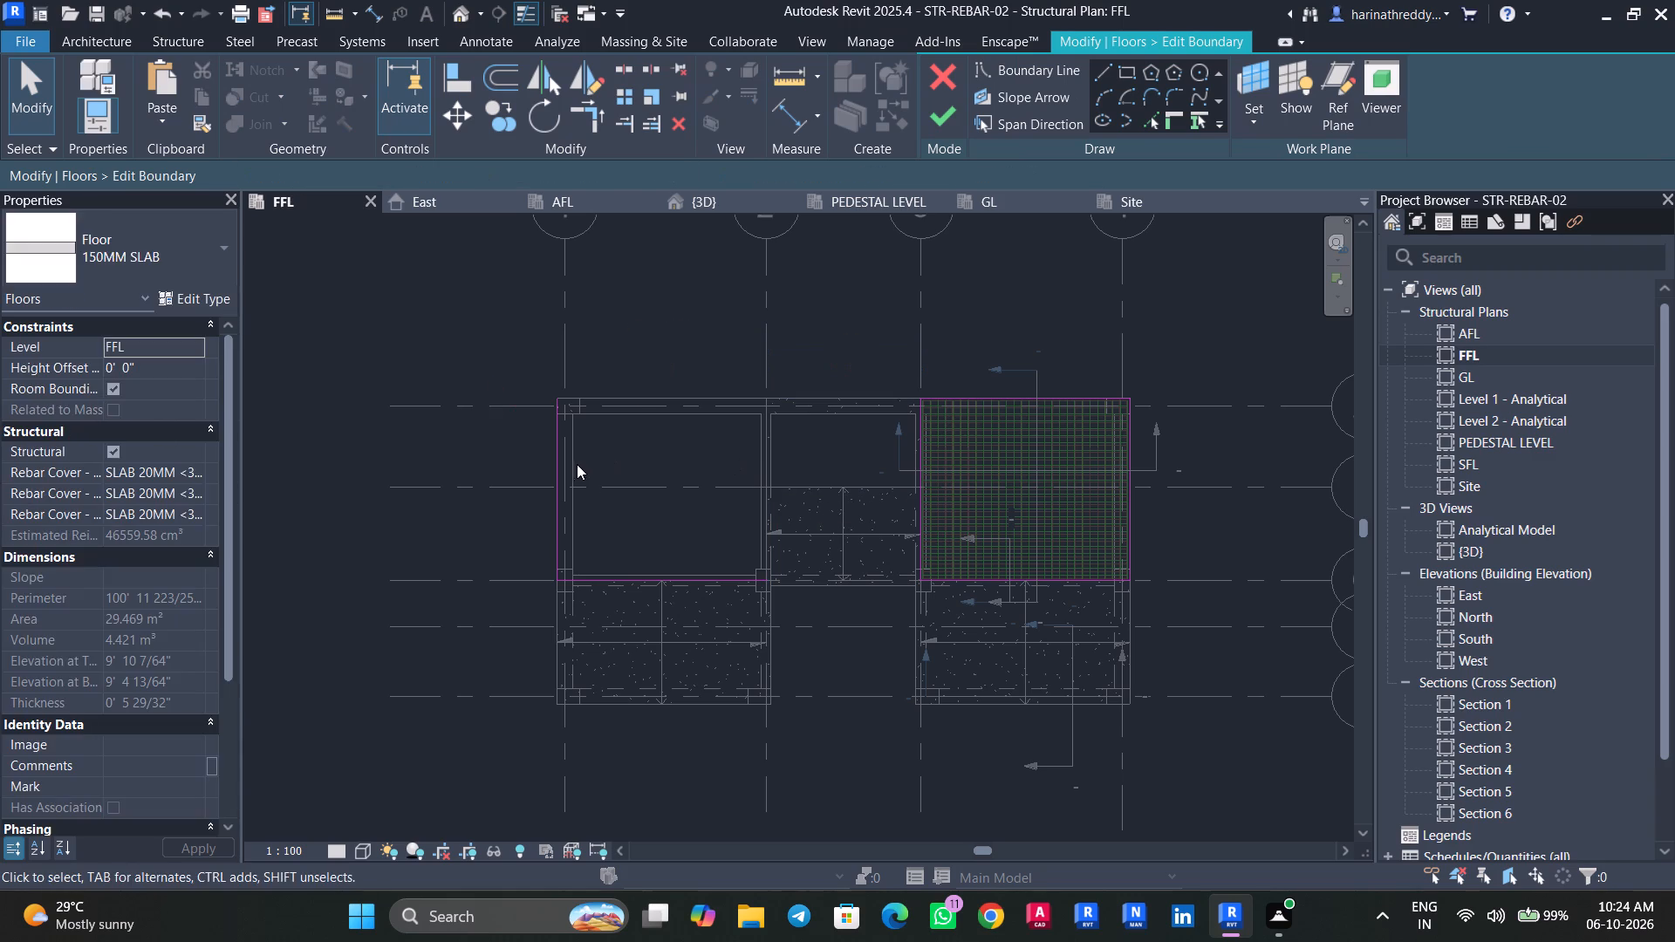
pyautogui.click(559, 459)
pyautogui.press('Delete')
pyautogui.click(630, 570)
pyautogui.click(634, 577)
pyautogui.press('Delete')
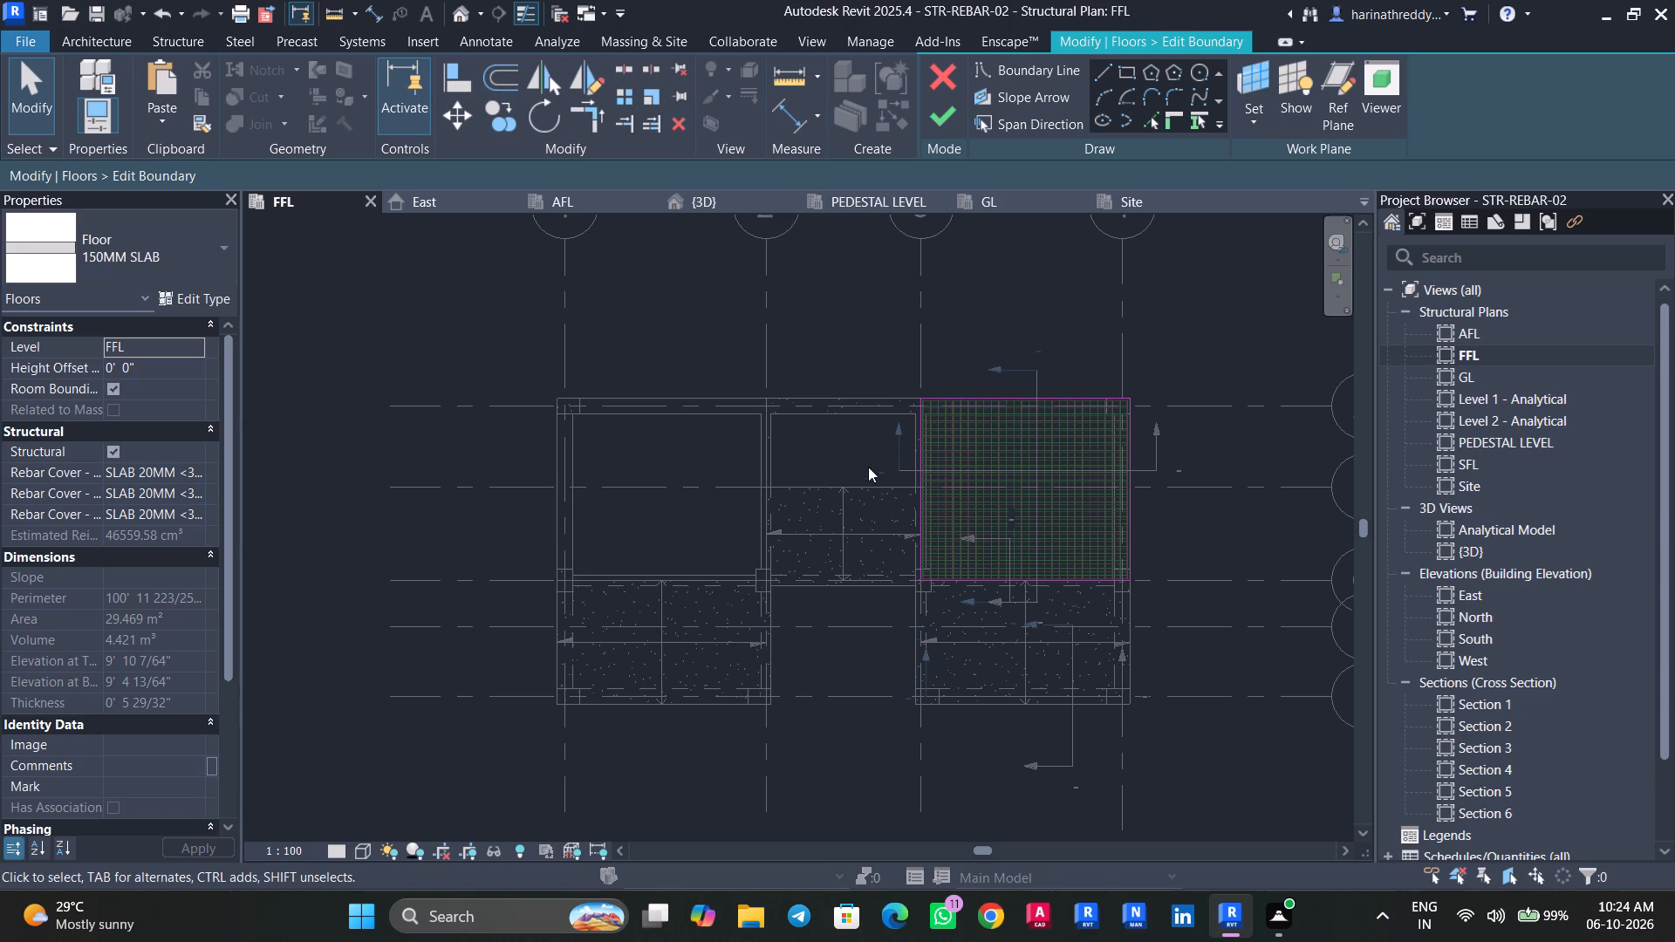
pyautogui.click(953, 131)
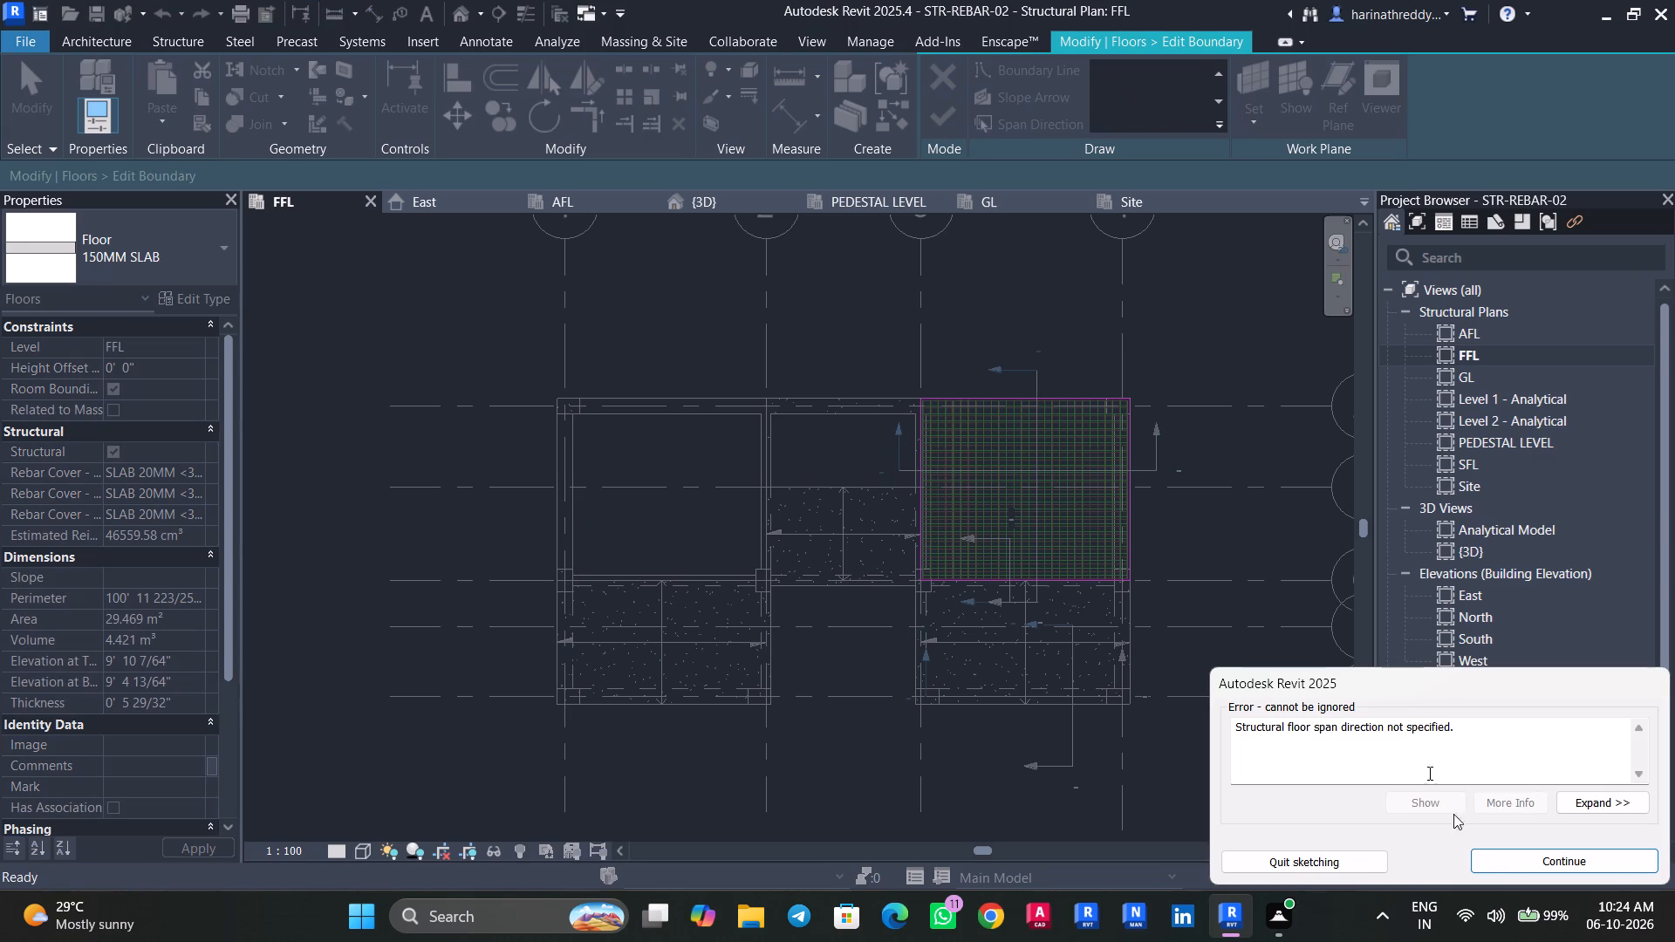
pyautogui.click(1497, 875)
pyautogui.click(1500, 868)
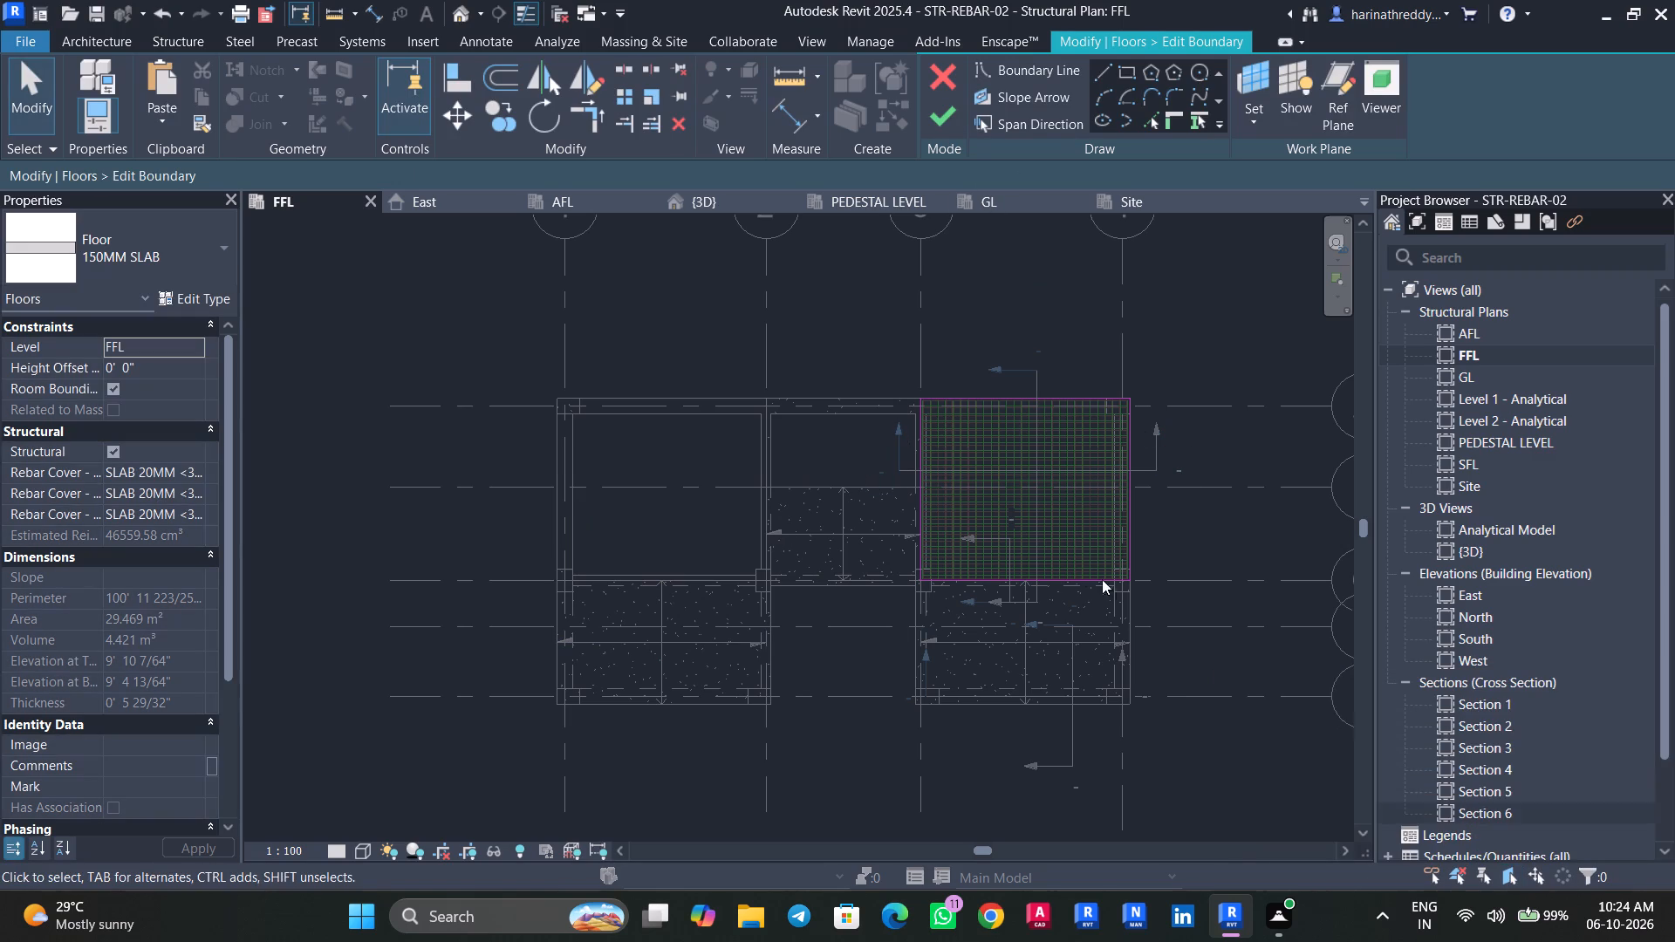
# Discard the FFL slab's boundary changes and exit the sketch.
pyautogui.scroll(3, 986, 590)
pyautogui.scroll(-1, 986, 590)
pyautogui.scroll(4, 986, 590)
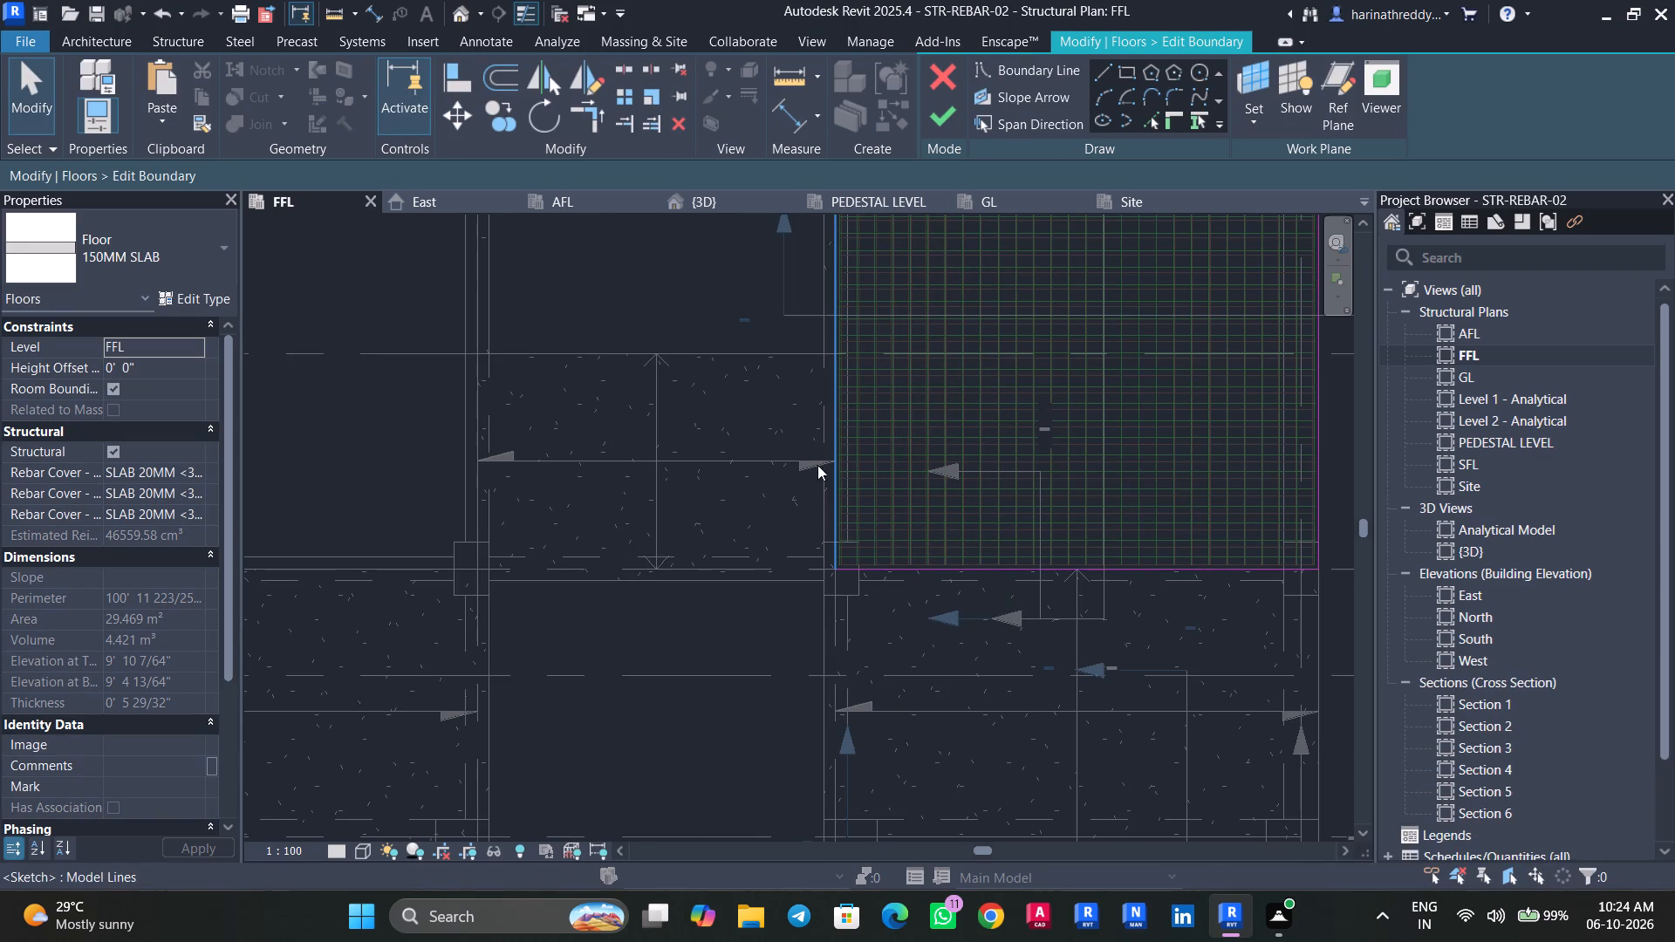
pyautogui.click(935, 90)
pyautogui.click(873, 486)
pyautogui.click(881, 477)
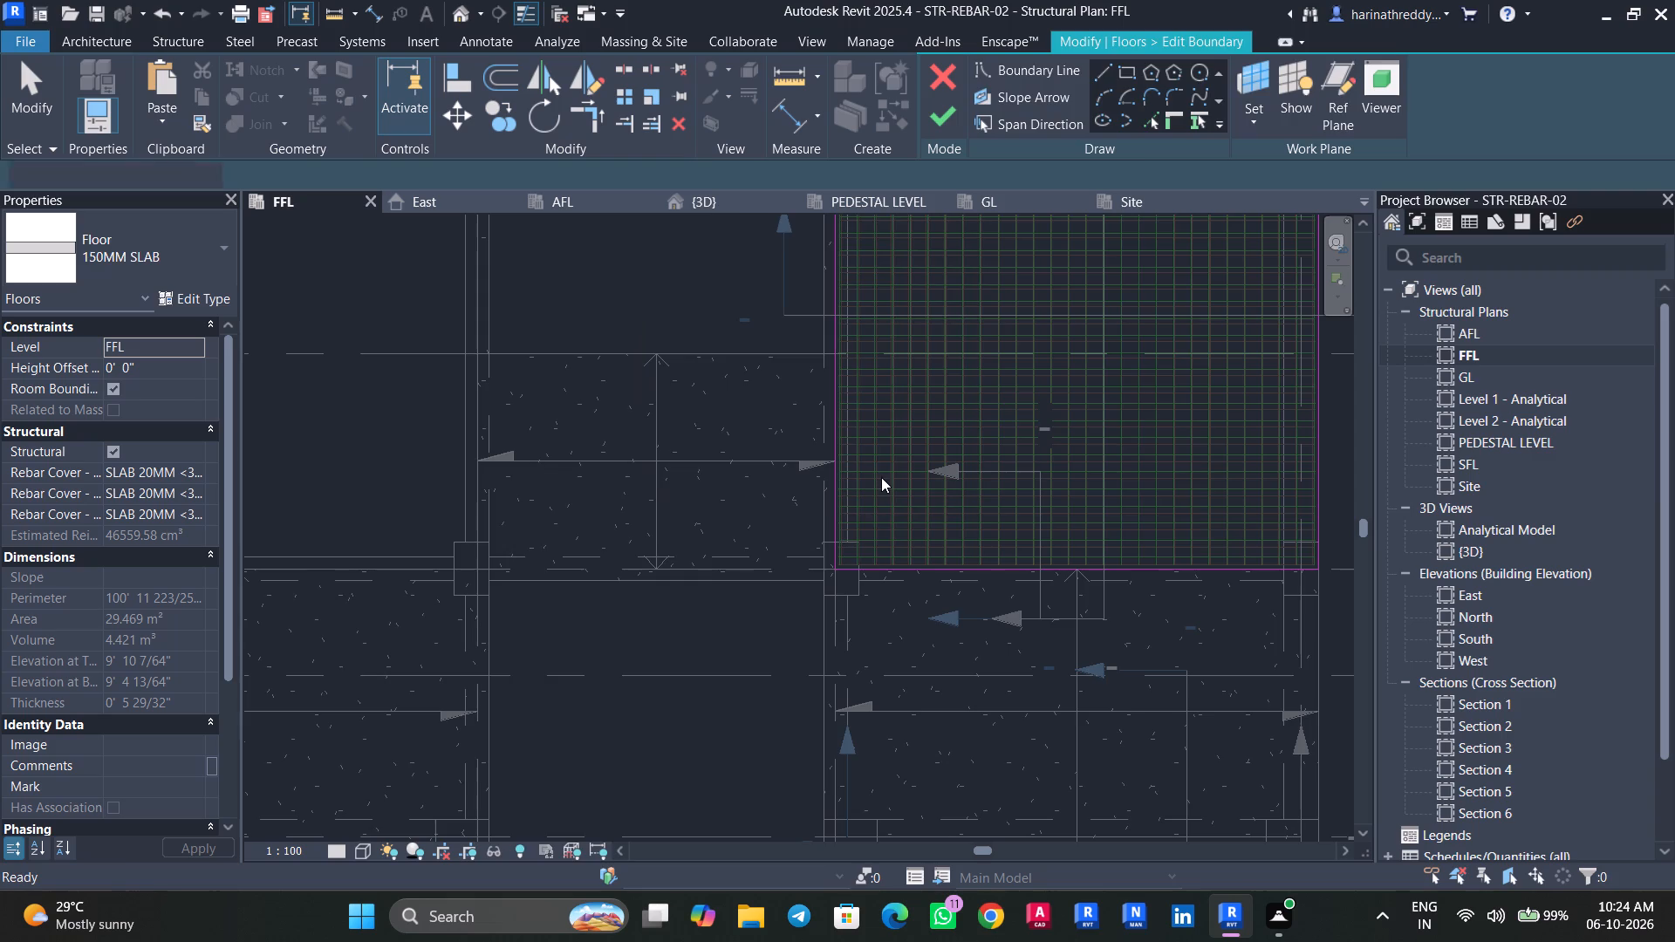
# Examine the FFL slab's reinforcement in the 3D view, from the surrounding beam cages to the bar ends along the slab edges.
pyautogui.keyDown('shift'); pyautogui.moveTo(1303, 636); pyautogui.dragTo(1063, 549, button='middle'); pyautogui.keyUp('shift')
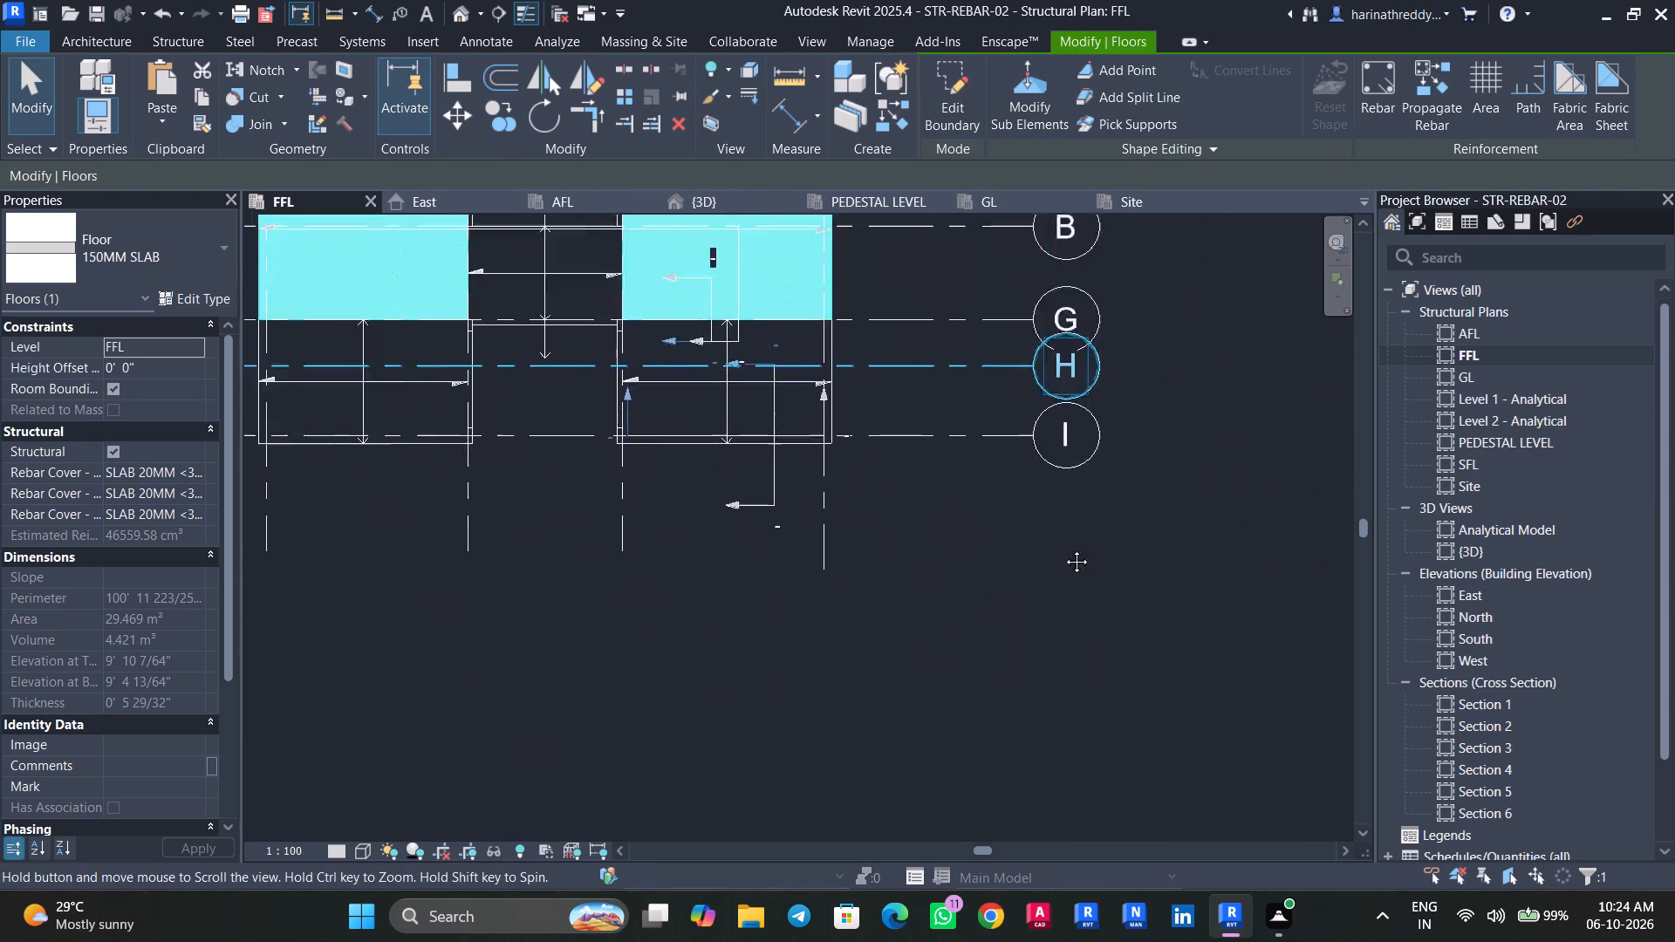
pyautogui.keyDown('shift'); pyautogui.moveTo(1063, 549); pyautogui.dragTo(1068, 558, button='middle'); pyautogui.keyUp('shift')
pyautogui.click(457, 15)
pyautogui.press('Escape')
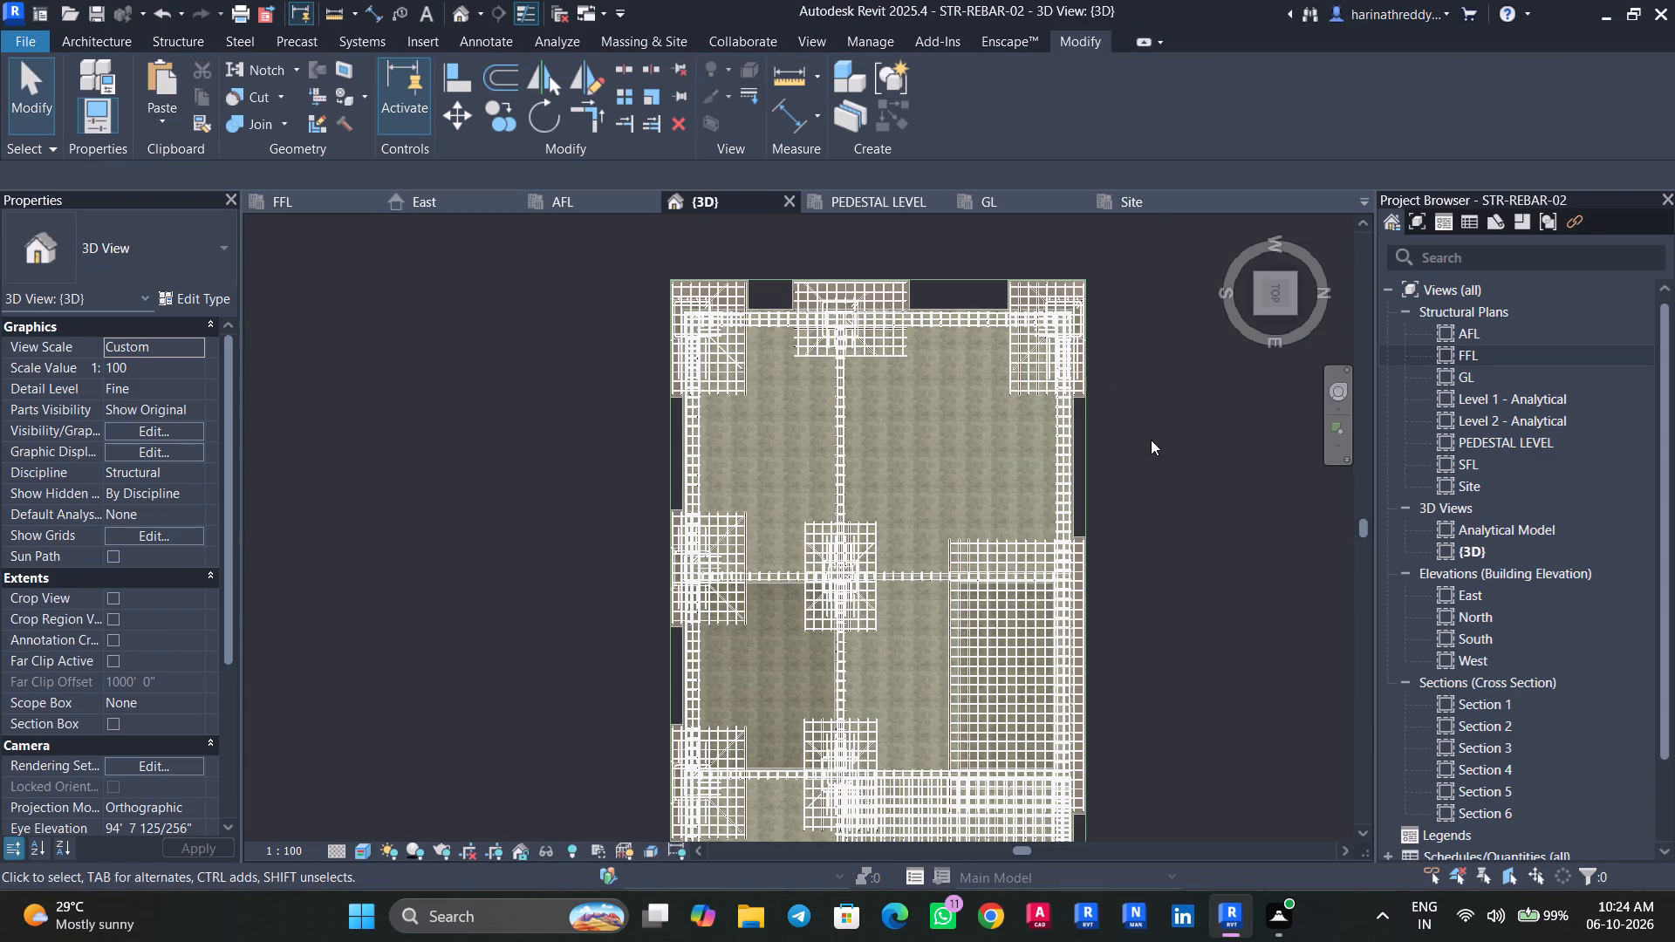
pyautogui.keyDown('shift'); pyautogui.moveTo(1151, 458); pyautogui.dragTo(1049, 842, button='middle'); pyautogui.keyUp('shift')
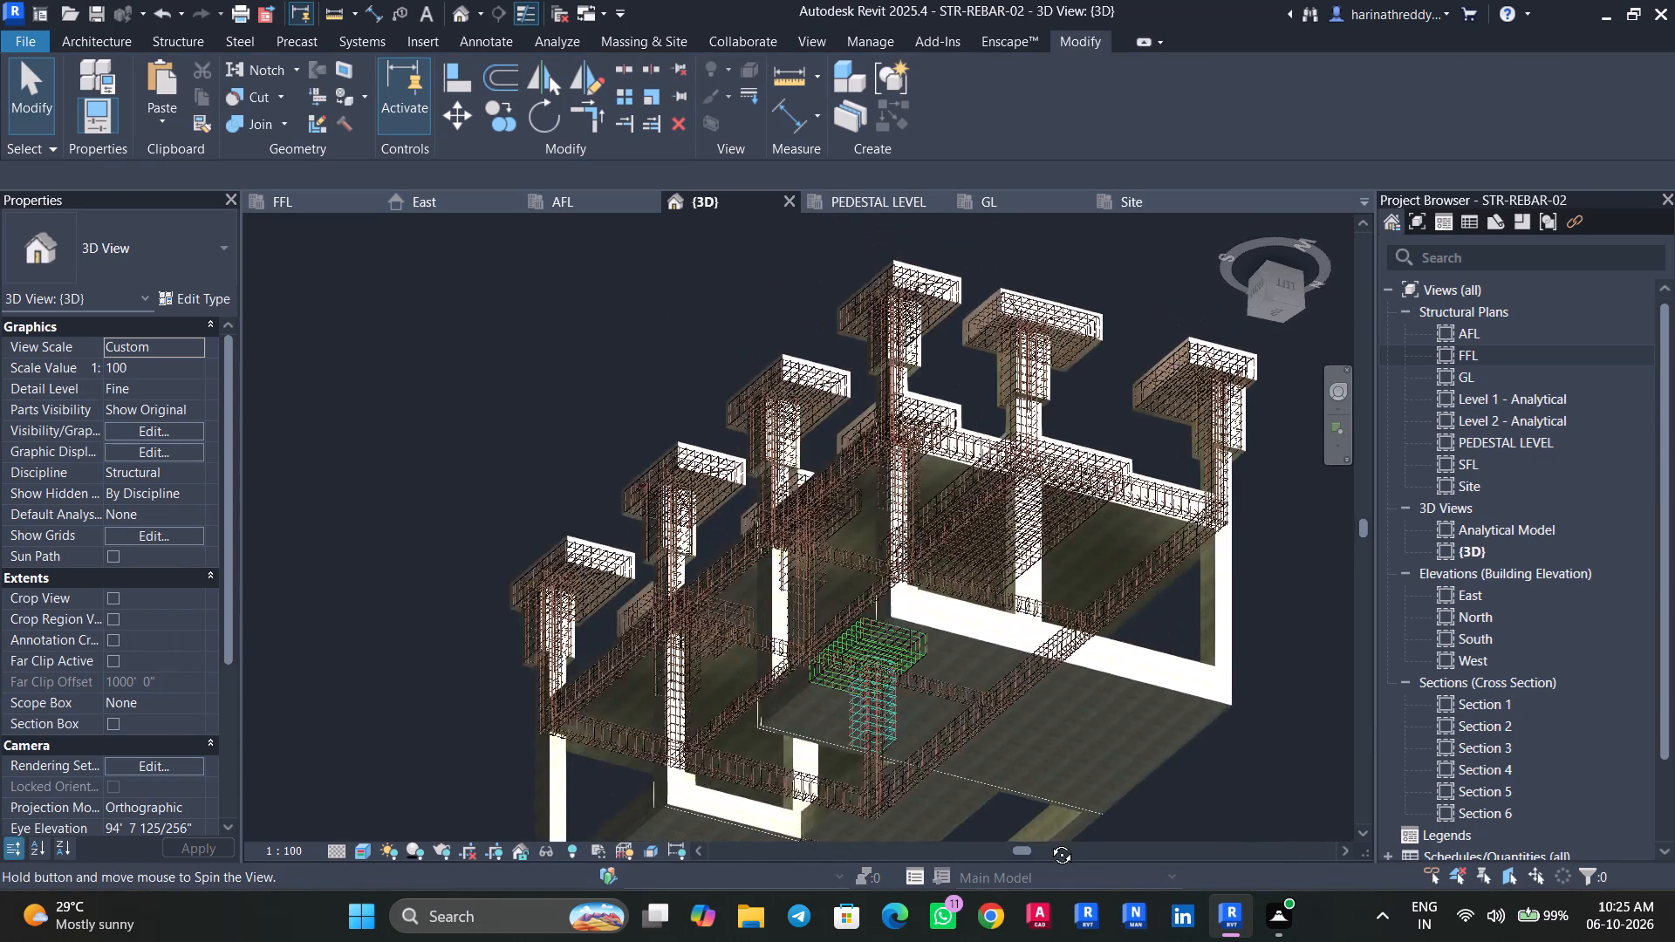
pyautogui.keyDown('shift'); pyautogui.moveTo(1049, 842); pyautogui.dragTo(909, 219, button='middle'); pyautogui.keyUp('shift')
pyautogui.keyDown('shift'); pyautogui.moveTo(969, 494); pyautogui.dragTo(1202, 327, button='middle'); pyautogui.keyUp('shift')
pyautogui.keyDown('shift'); pyautogui.scroll(1, 1202, 340); pyautogui.keyUp('shift')
pyautogui.moveTo(1202, 585); pyautogui.dragTo(1273, 323, button='middle')
pyautogui.scroll(-1, 1273, 323)
pyautogui.scroll(6, 1199, 548)
pyautogui.keyDown('shift'); pyautogui.moveTo(1205, 546); pyautogui.dragTo(931, 625, button='middle'); pyautogui.keyUp('shift')
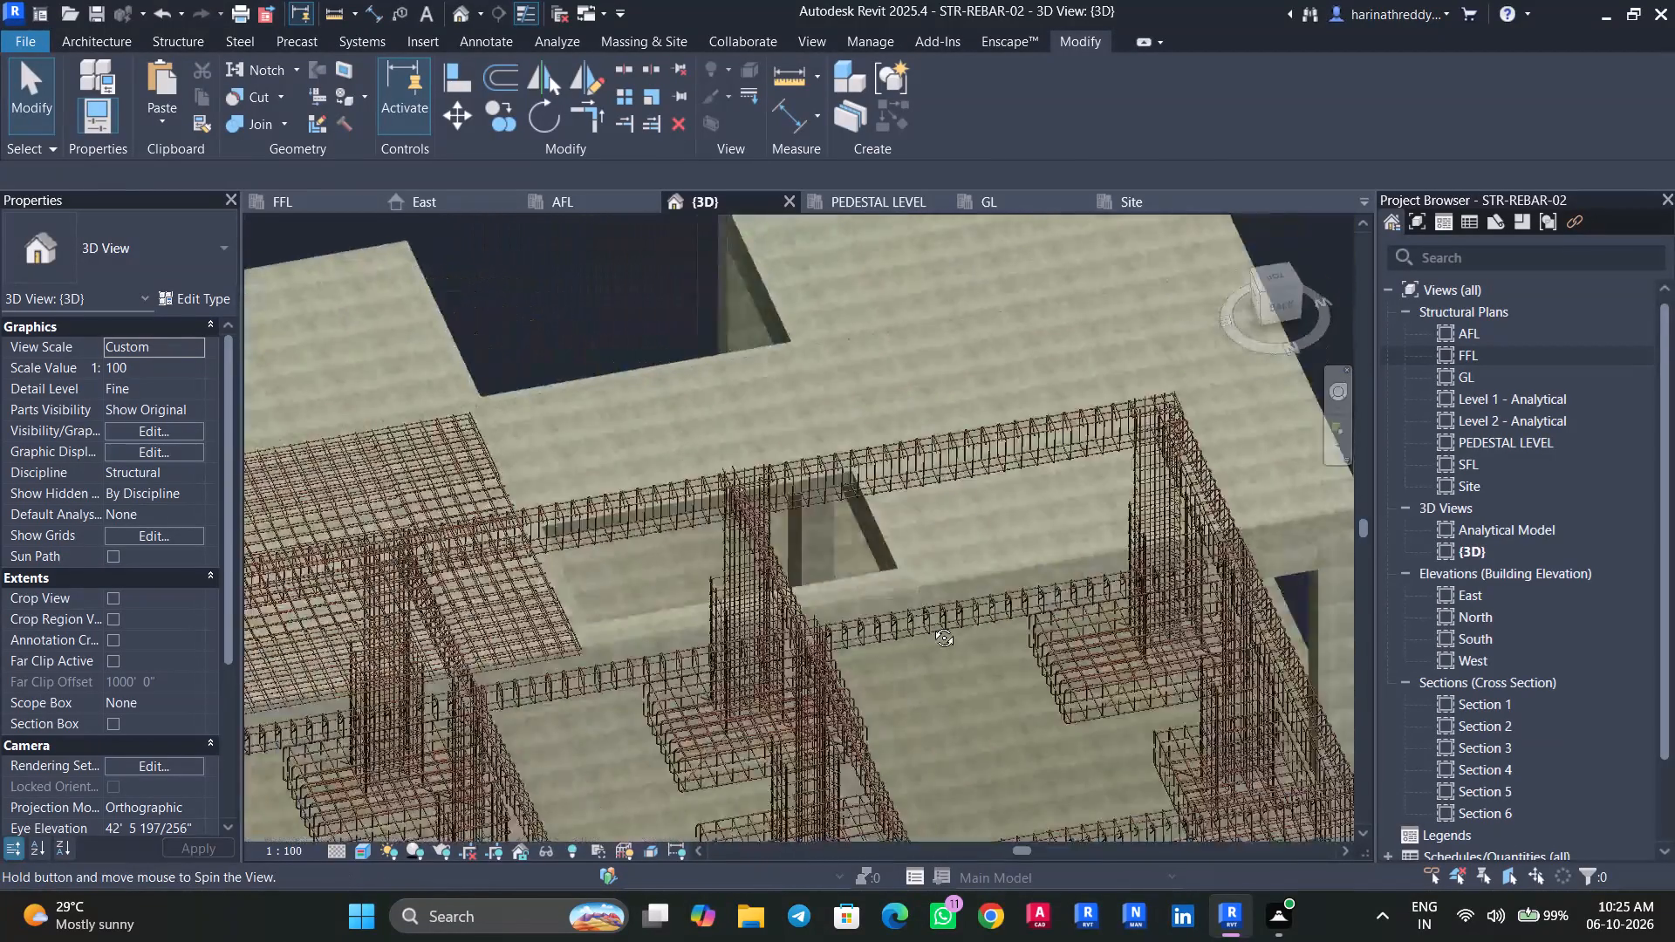
pyautogui.keyDown('shift'); pyautogui.moveTo(931, 625); pyautogui.dragTo(916, 619, button='middle'); pyautogui.keyUp('shift')
pyautogui.moveTo(902, 634); pyautogui.dragTo(1439, 571, button='middle')
pyautogui.keyDown('shift'); pyautogui.moveTo(668, 617); pyautogui.dragTo(769, 557, button='middle'); pyautogui.keyUp('shift')
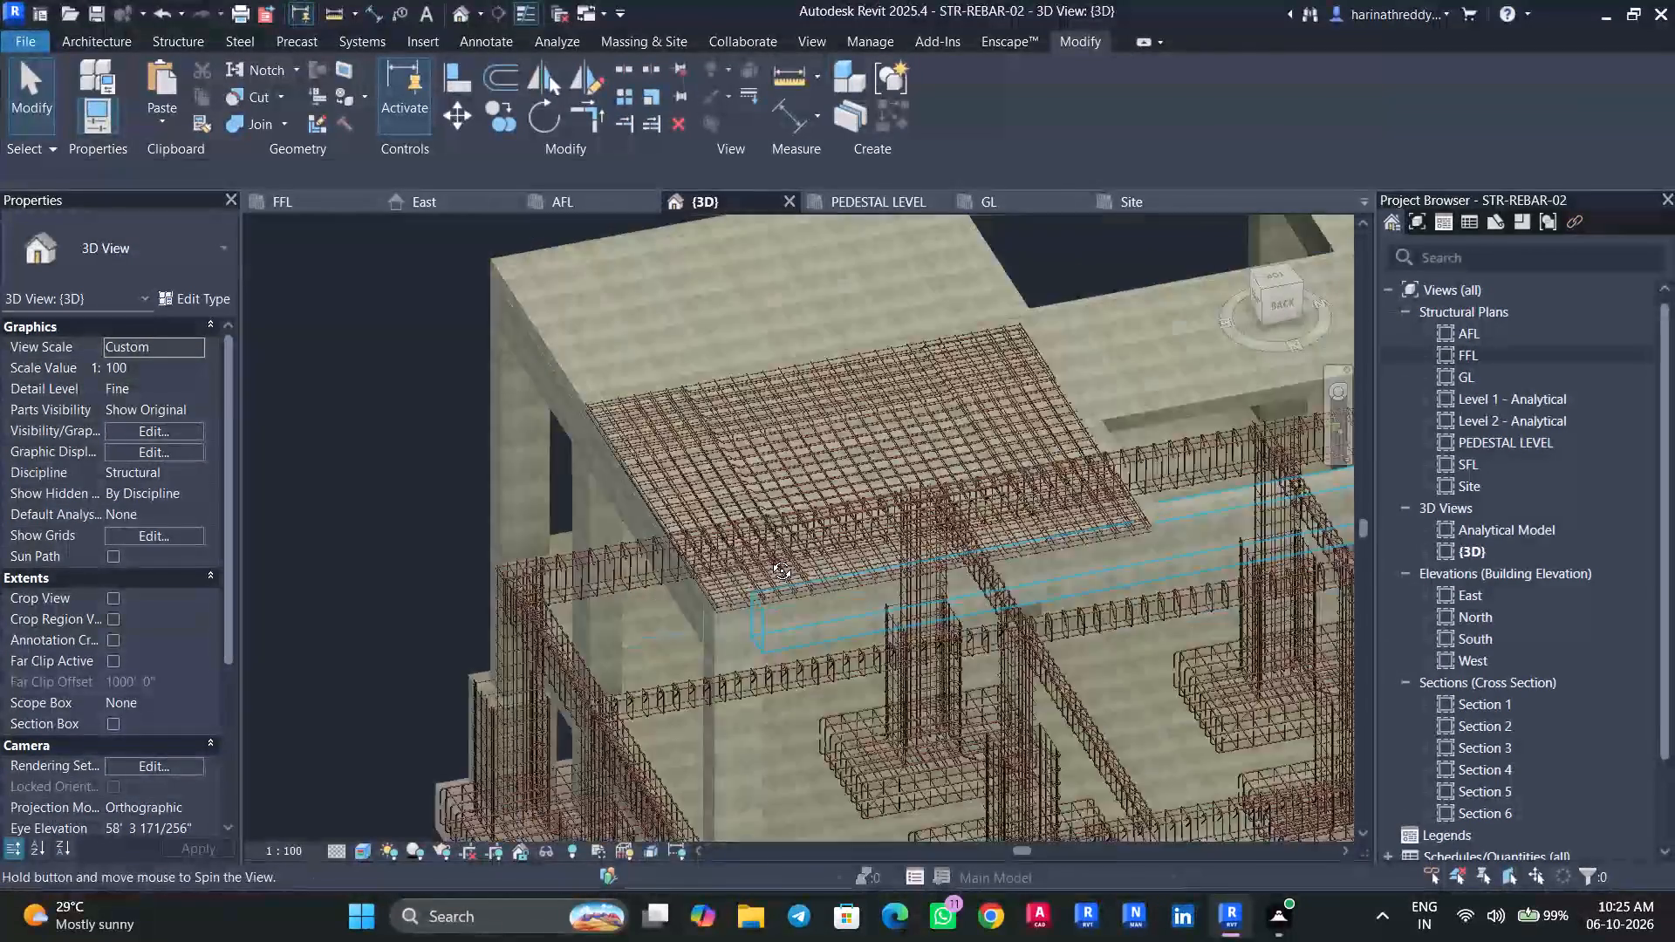
pyautogui.keyDown('shift'); pyautogui.moveTo(769, 557); pyautogui.dragTo(809, 526, button='middle'); pyautogui.keyUp('shift')
pyautogui.scroll(4, 896, 424)
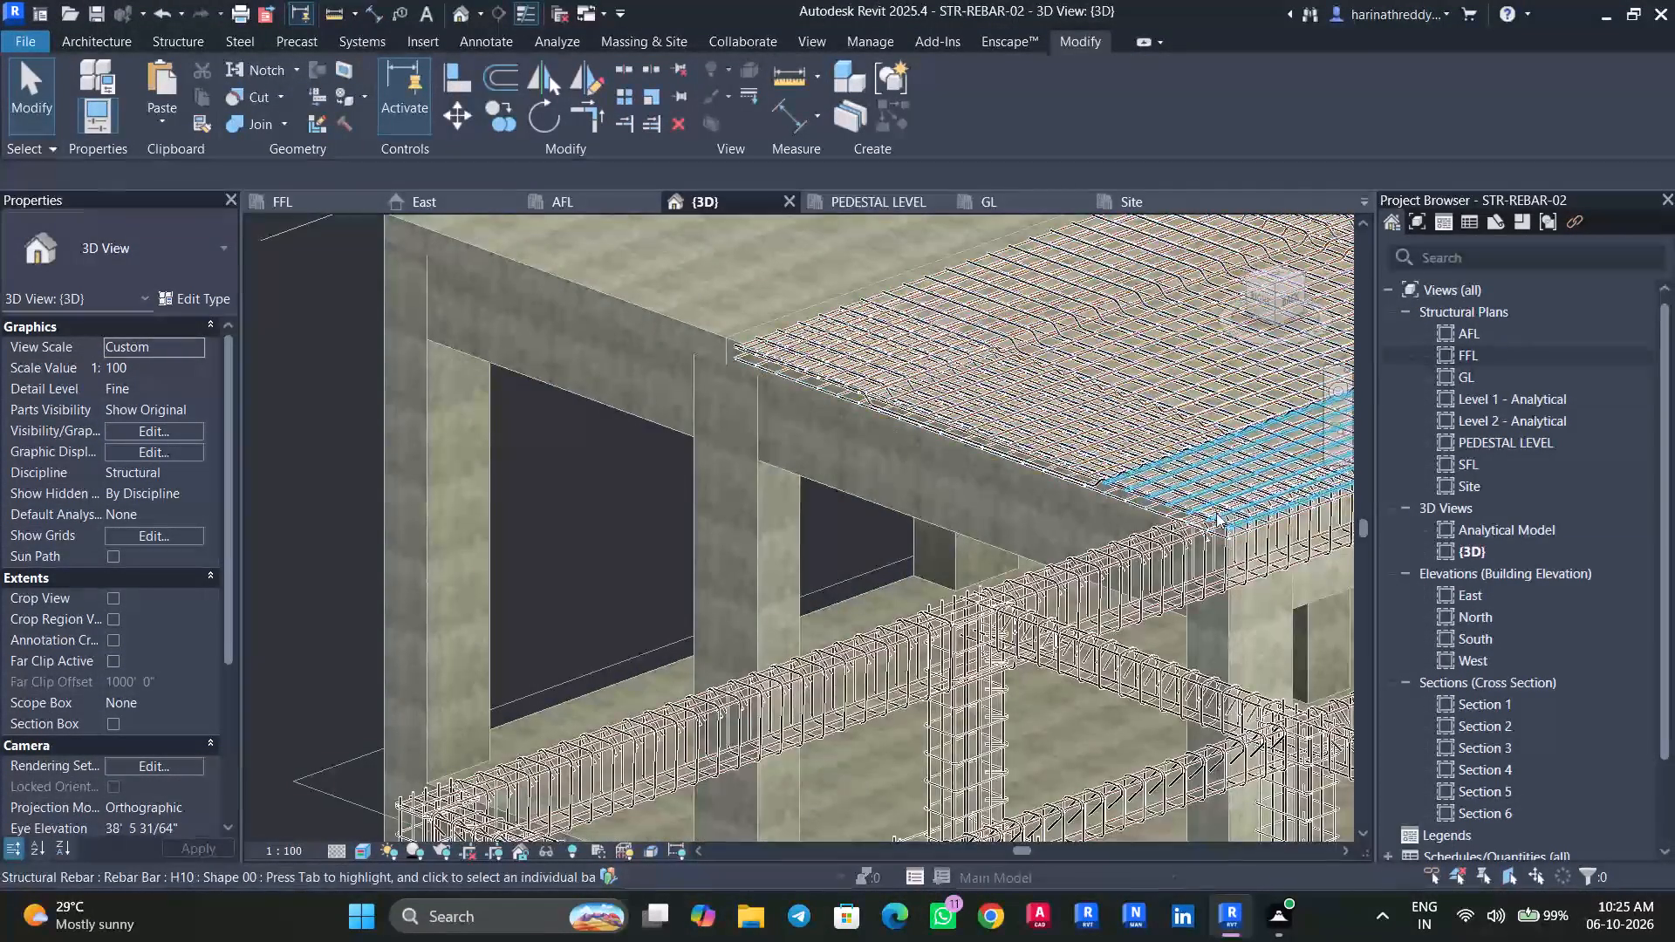
pyautogui.scroll(8, 1257, 541)
pyautogui.keyDown('shift'); pyautogui.moveTo(1247, 519); pyautogui.dragTo(1203, 518, button='middle'); pyautogui.keyUp('shift')
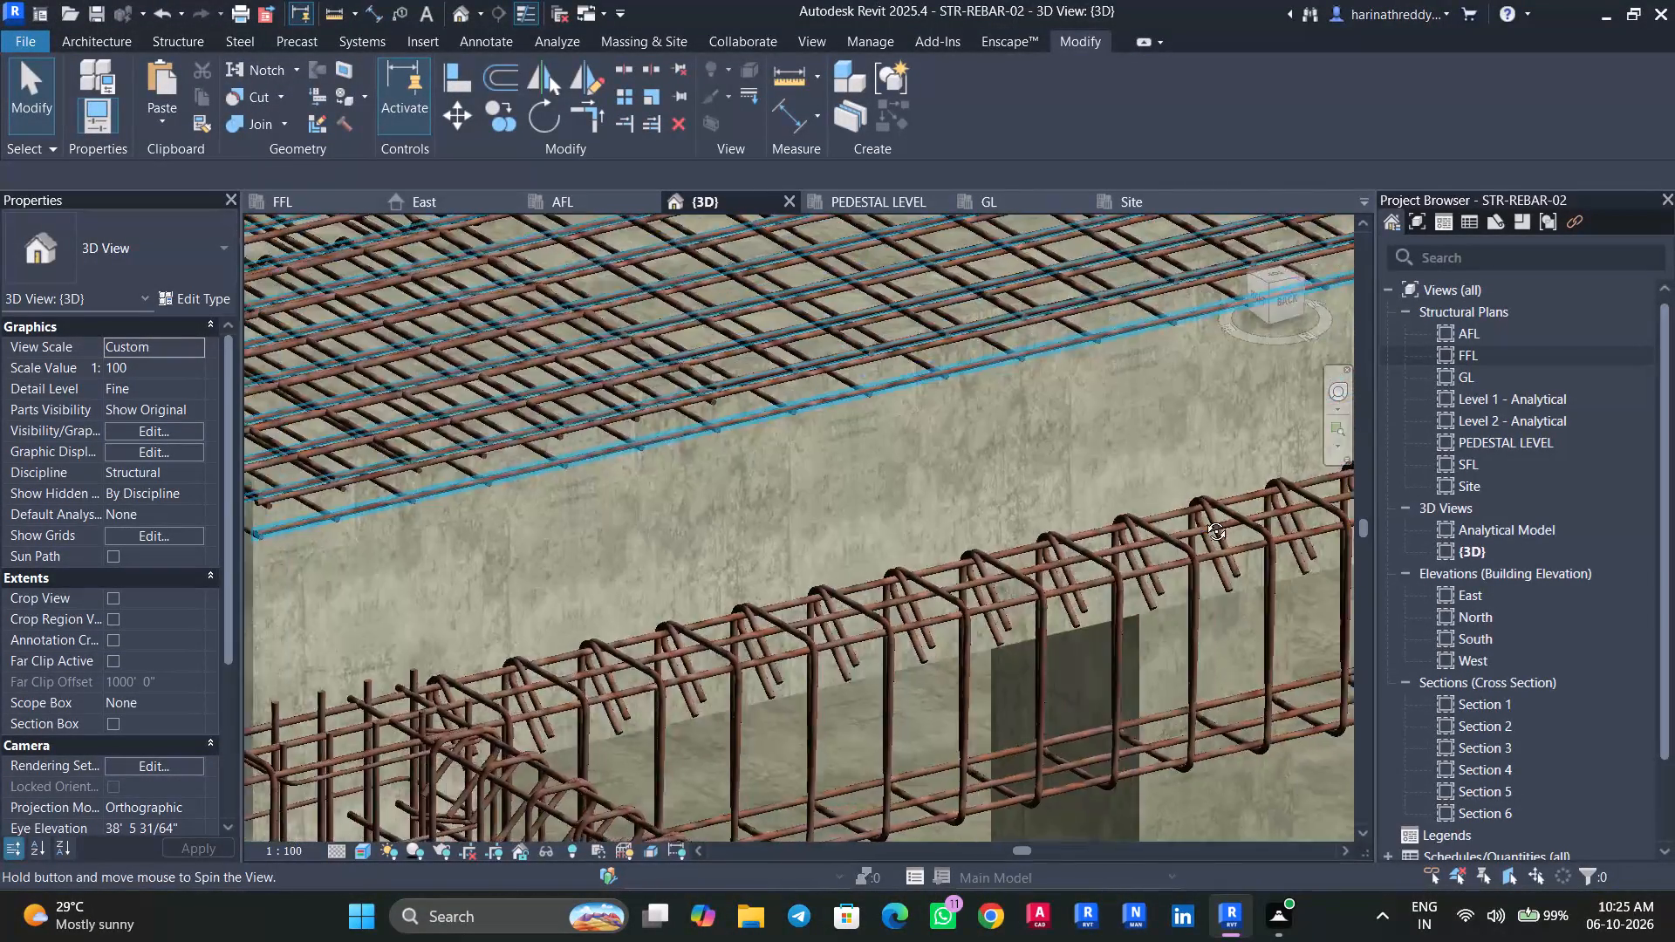
pyautogui.keyDown('shift'); pyautogui.moveTo(1203, 518); pyautogui.dragTo(1147, 534, button='middle'); pyautogui.keyUp('shift')
pyautogui.scroll(-7, 1149, 532)
pyautogui.keyDown('shift'); pyautogui.moveTo(1165, 509); pyautogui.dragTo(1039, 513, button='middle'); pyautogui.keyUp('shift')
pyautogui.scroll(1, 923, 439)
pyautogui.moveTo(923, 438); pyautogui.dragTo(1166, 604, button='middle')
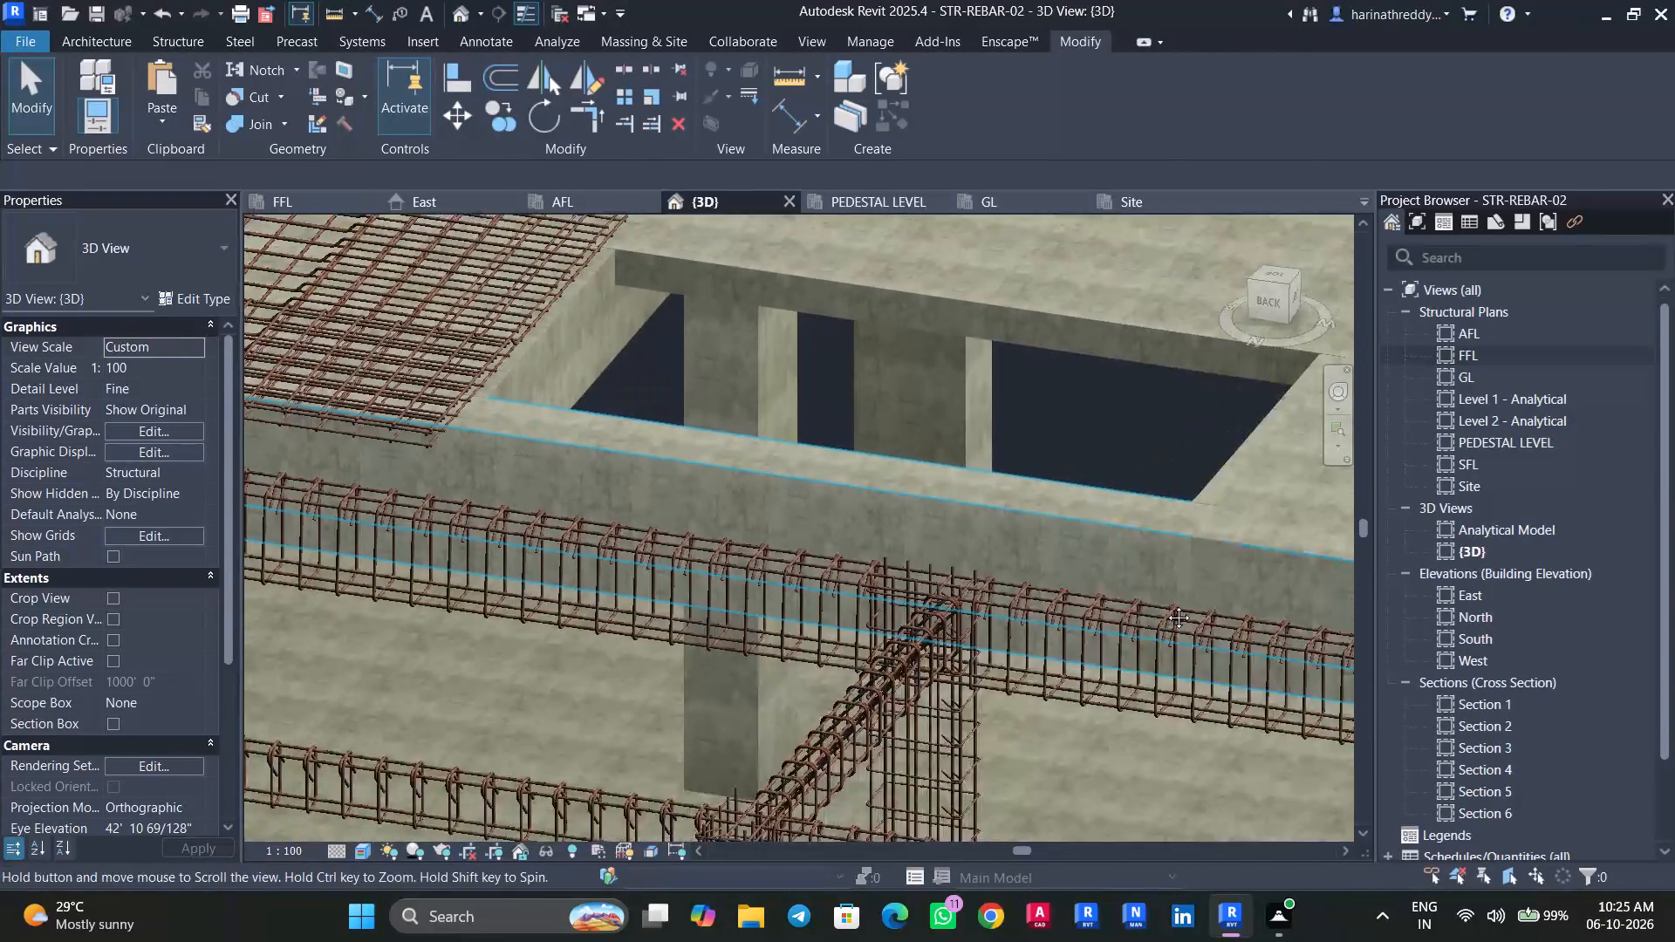
pyautogui.moveTo(1166, 604); pyautogui.dragTo(1261, 677, button='middle')
pyautogui.scroll(4, 758, 507)
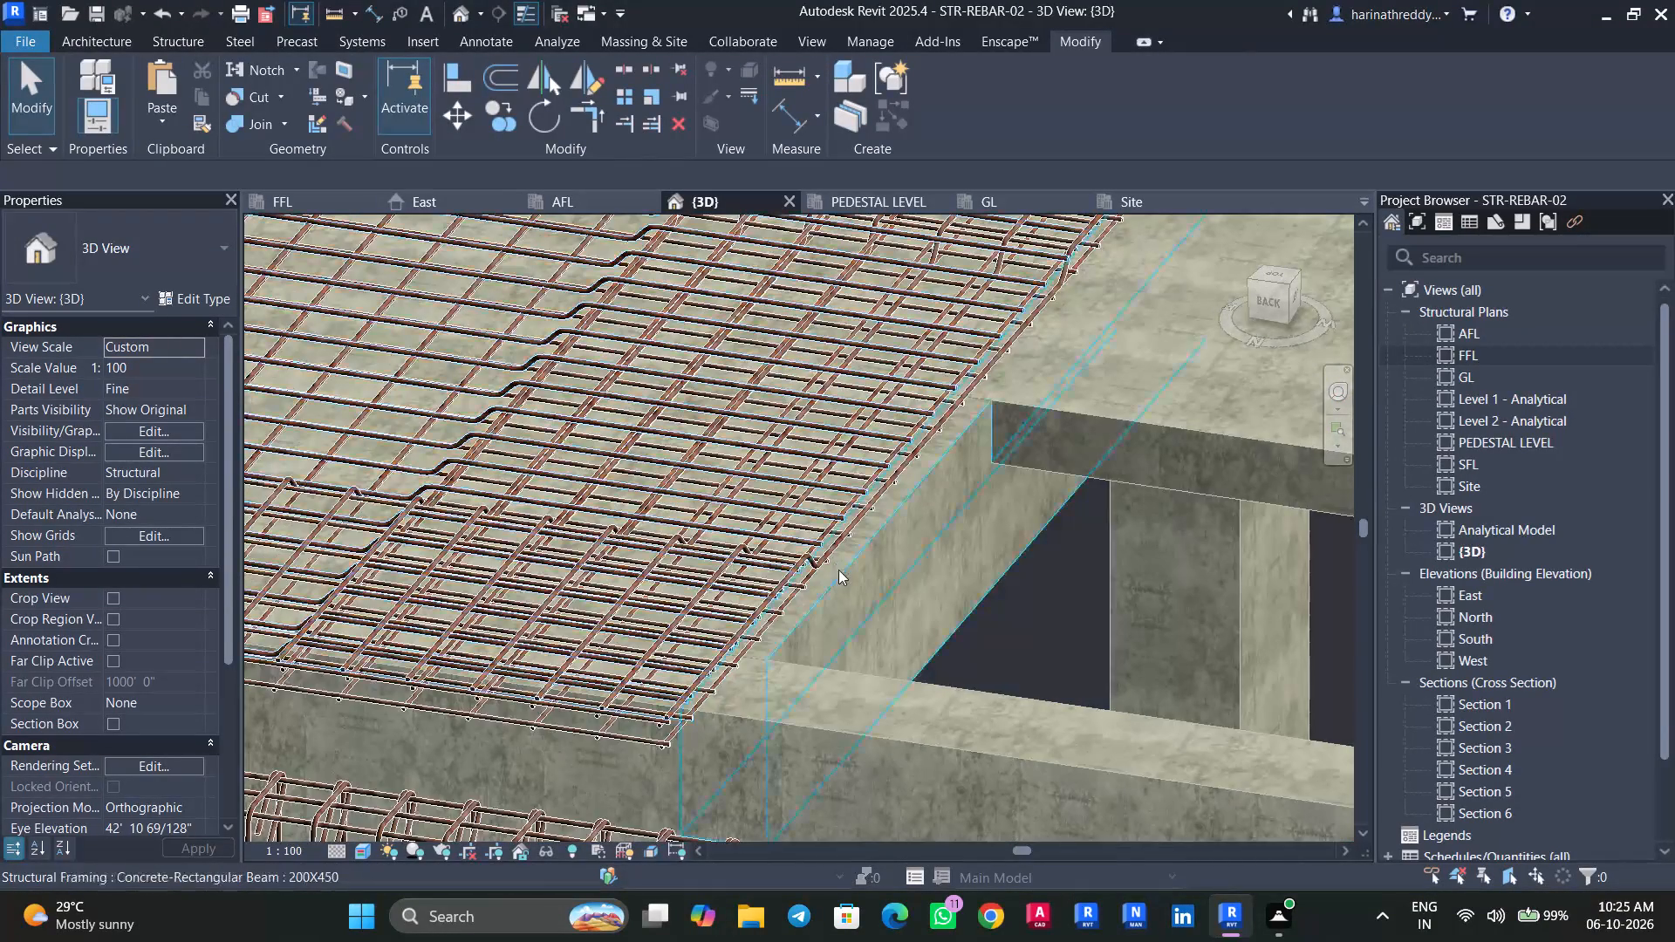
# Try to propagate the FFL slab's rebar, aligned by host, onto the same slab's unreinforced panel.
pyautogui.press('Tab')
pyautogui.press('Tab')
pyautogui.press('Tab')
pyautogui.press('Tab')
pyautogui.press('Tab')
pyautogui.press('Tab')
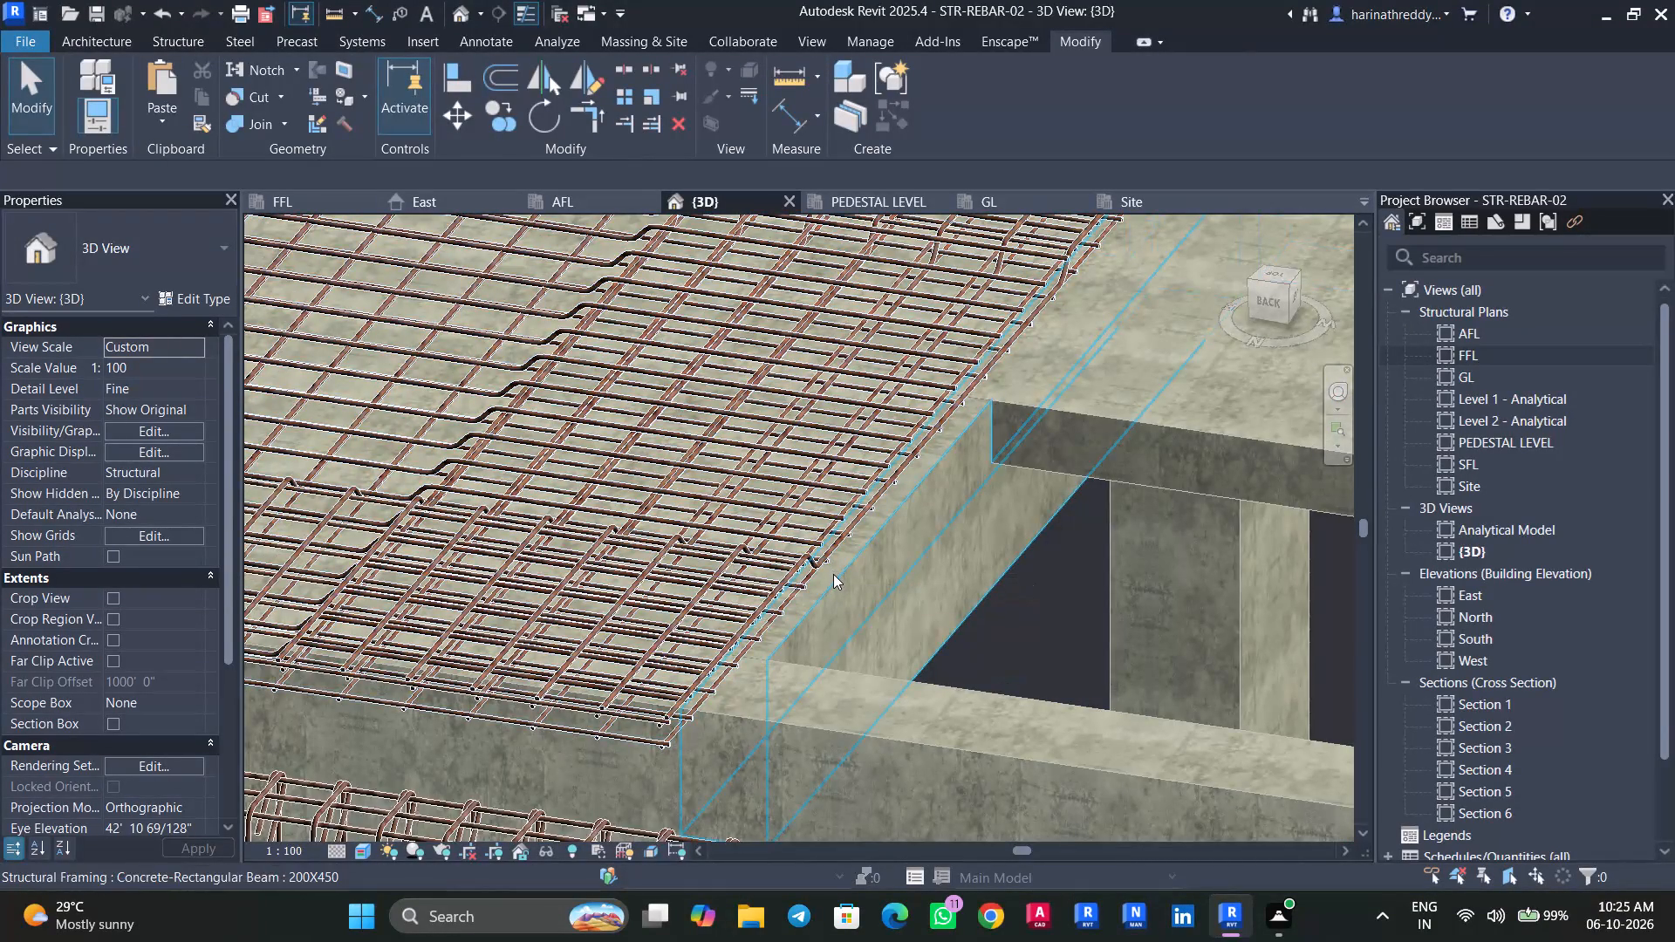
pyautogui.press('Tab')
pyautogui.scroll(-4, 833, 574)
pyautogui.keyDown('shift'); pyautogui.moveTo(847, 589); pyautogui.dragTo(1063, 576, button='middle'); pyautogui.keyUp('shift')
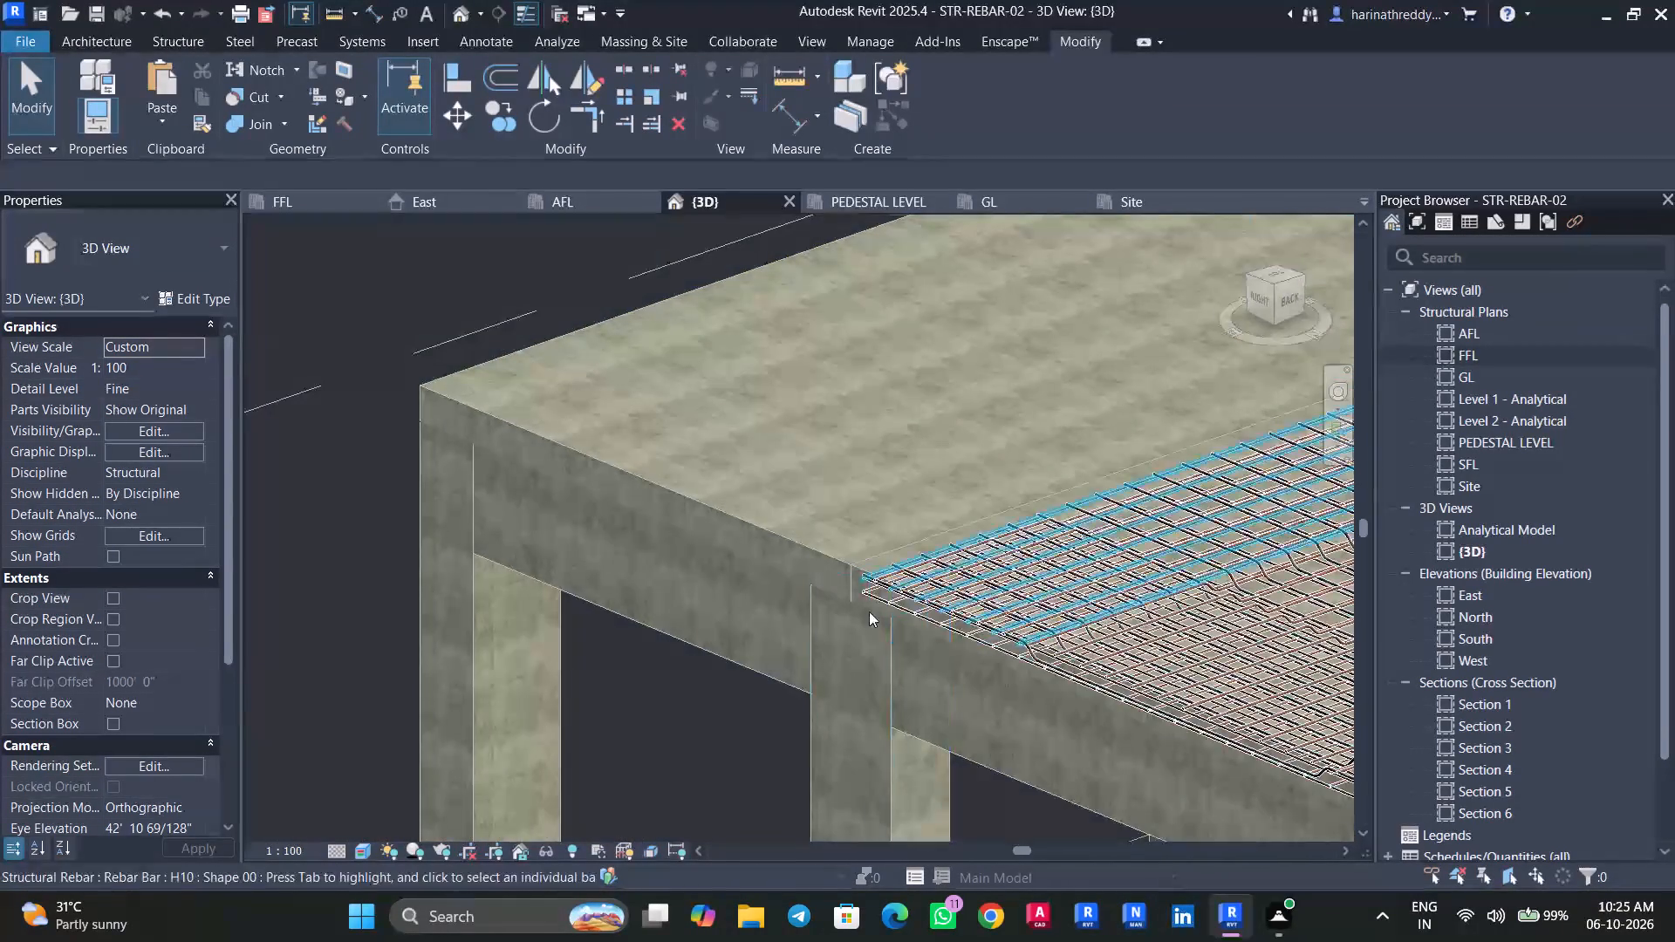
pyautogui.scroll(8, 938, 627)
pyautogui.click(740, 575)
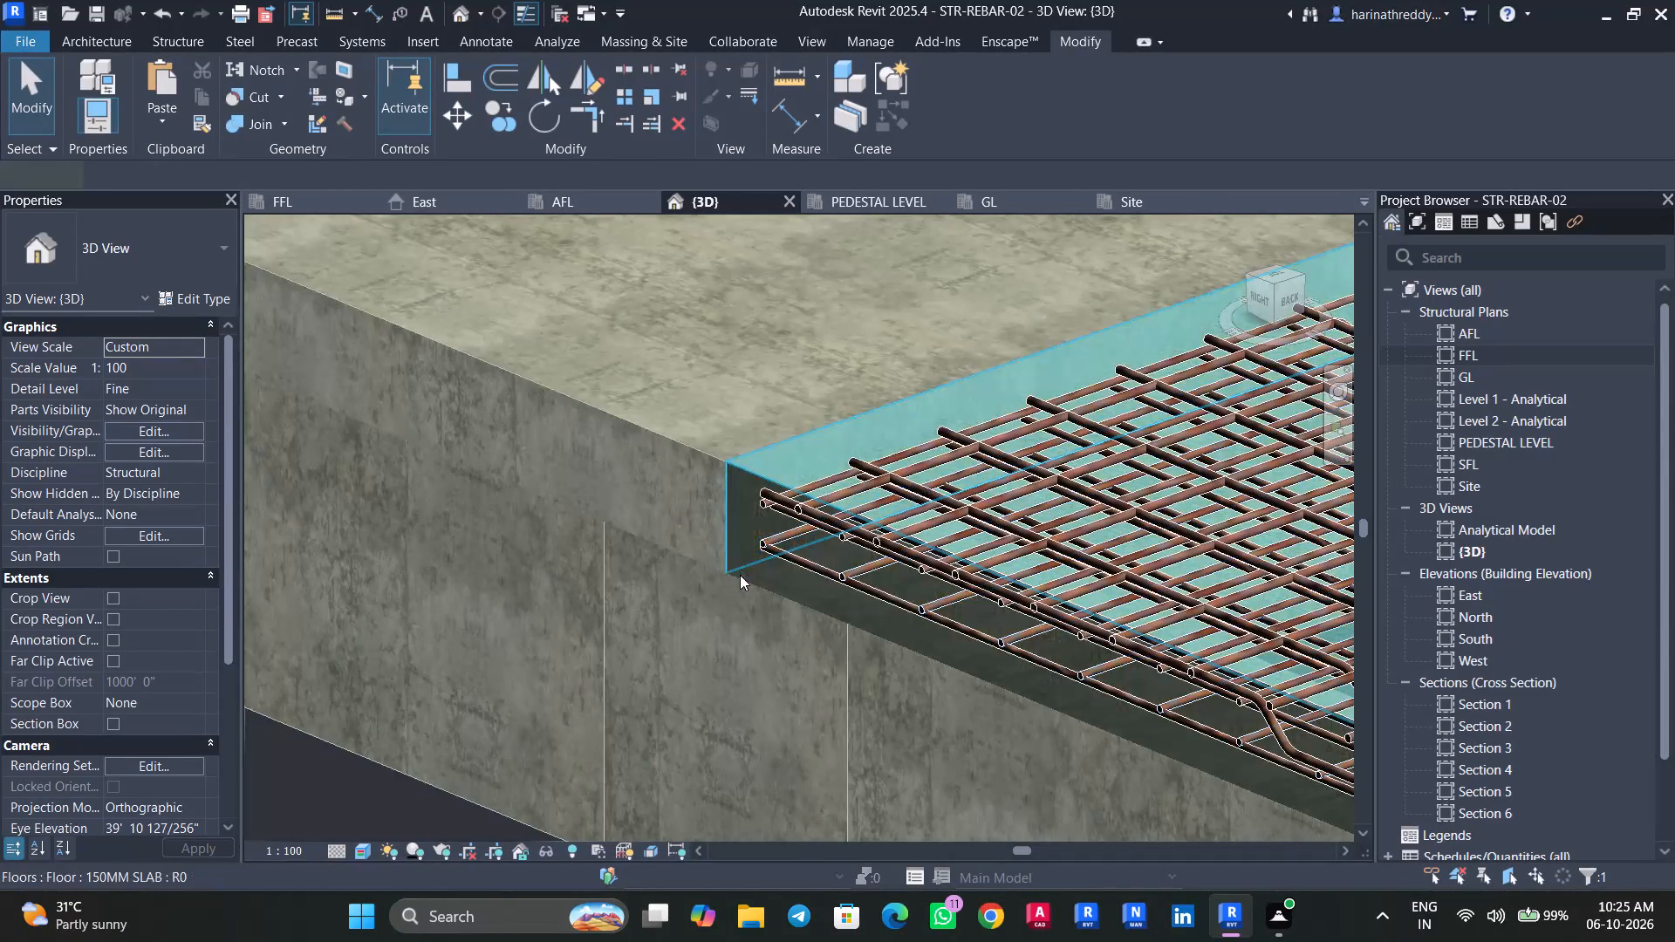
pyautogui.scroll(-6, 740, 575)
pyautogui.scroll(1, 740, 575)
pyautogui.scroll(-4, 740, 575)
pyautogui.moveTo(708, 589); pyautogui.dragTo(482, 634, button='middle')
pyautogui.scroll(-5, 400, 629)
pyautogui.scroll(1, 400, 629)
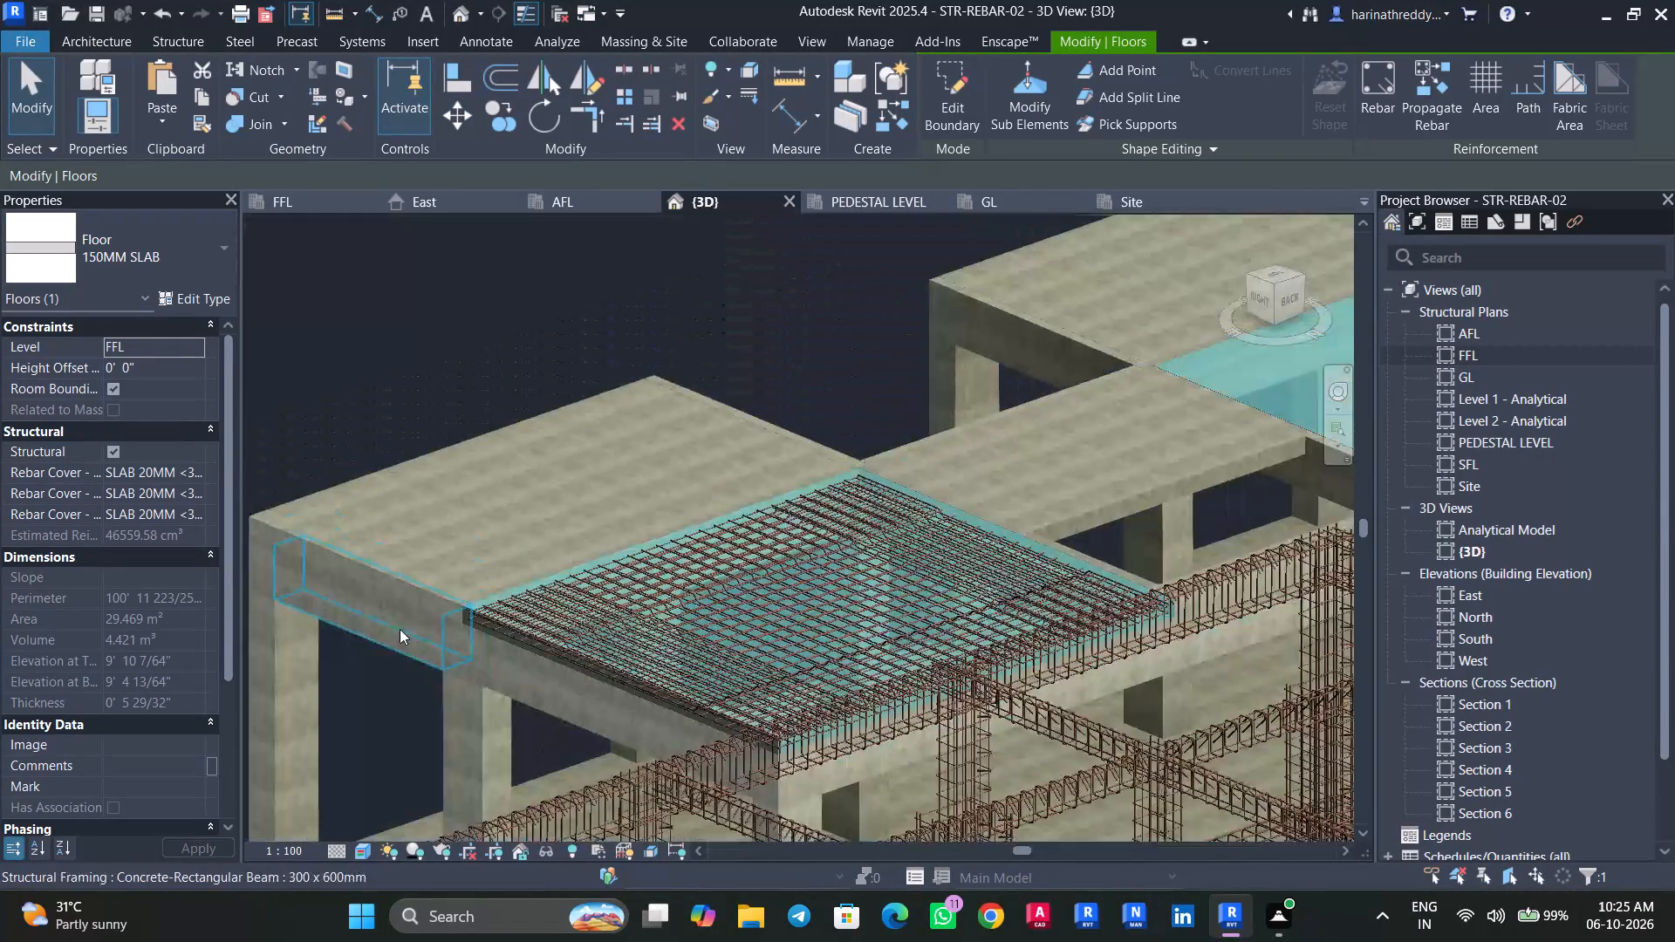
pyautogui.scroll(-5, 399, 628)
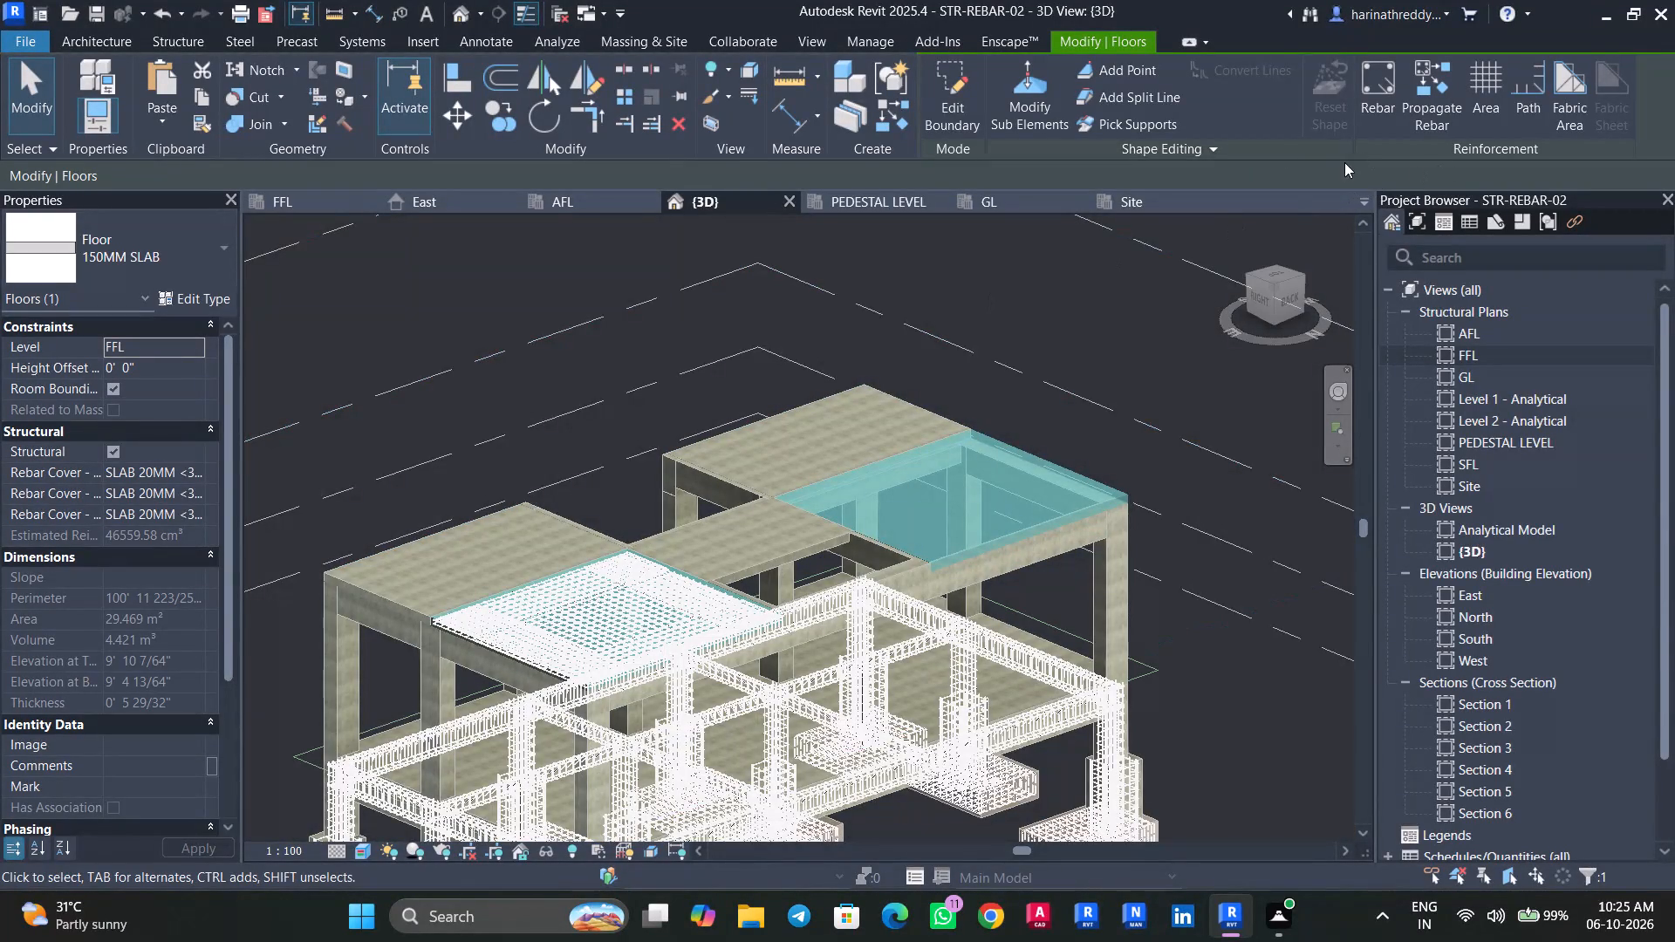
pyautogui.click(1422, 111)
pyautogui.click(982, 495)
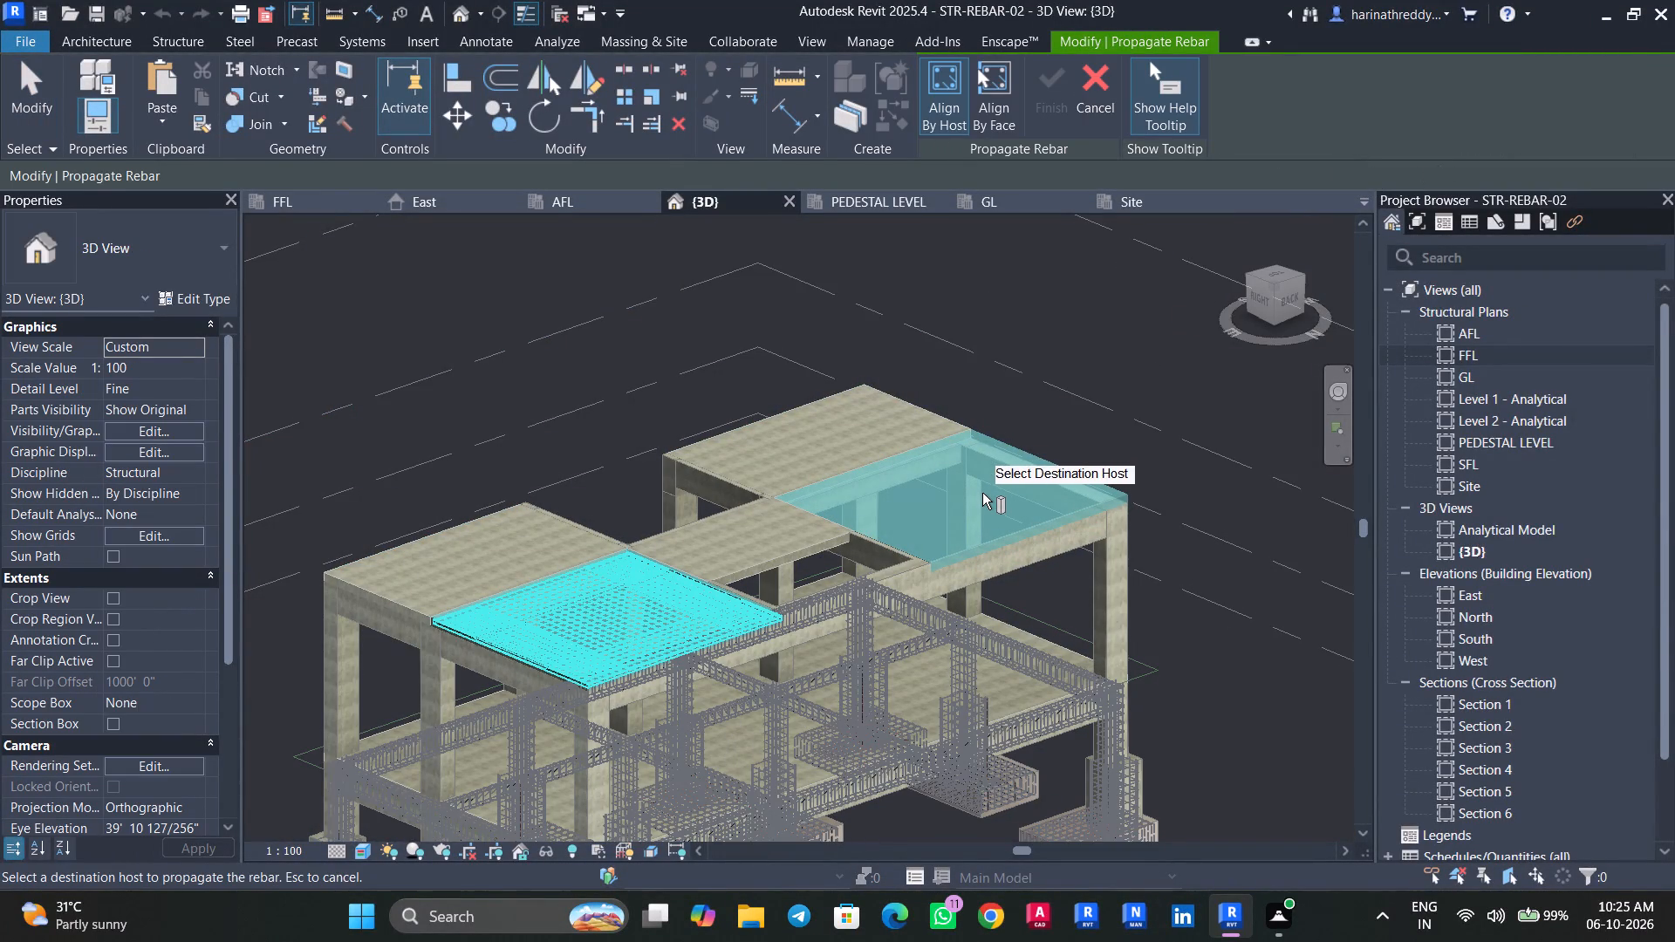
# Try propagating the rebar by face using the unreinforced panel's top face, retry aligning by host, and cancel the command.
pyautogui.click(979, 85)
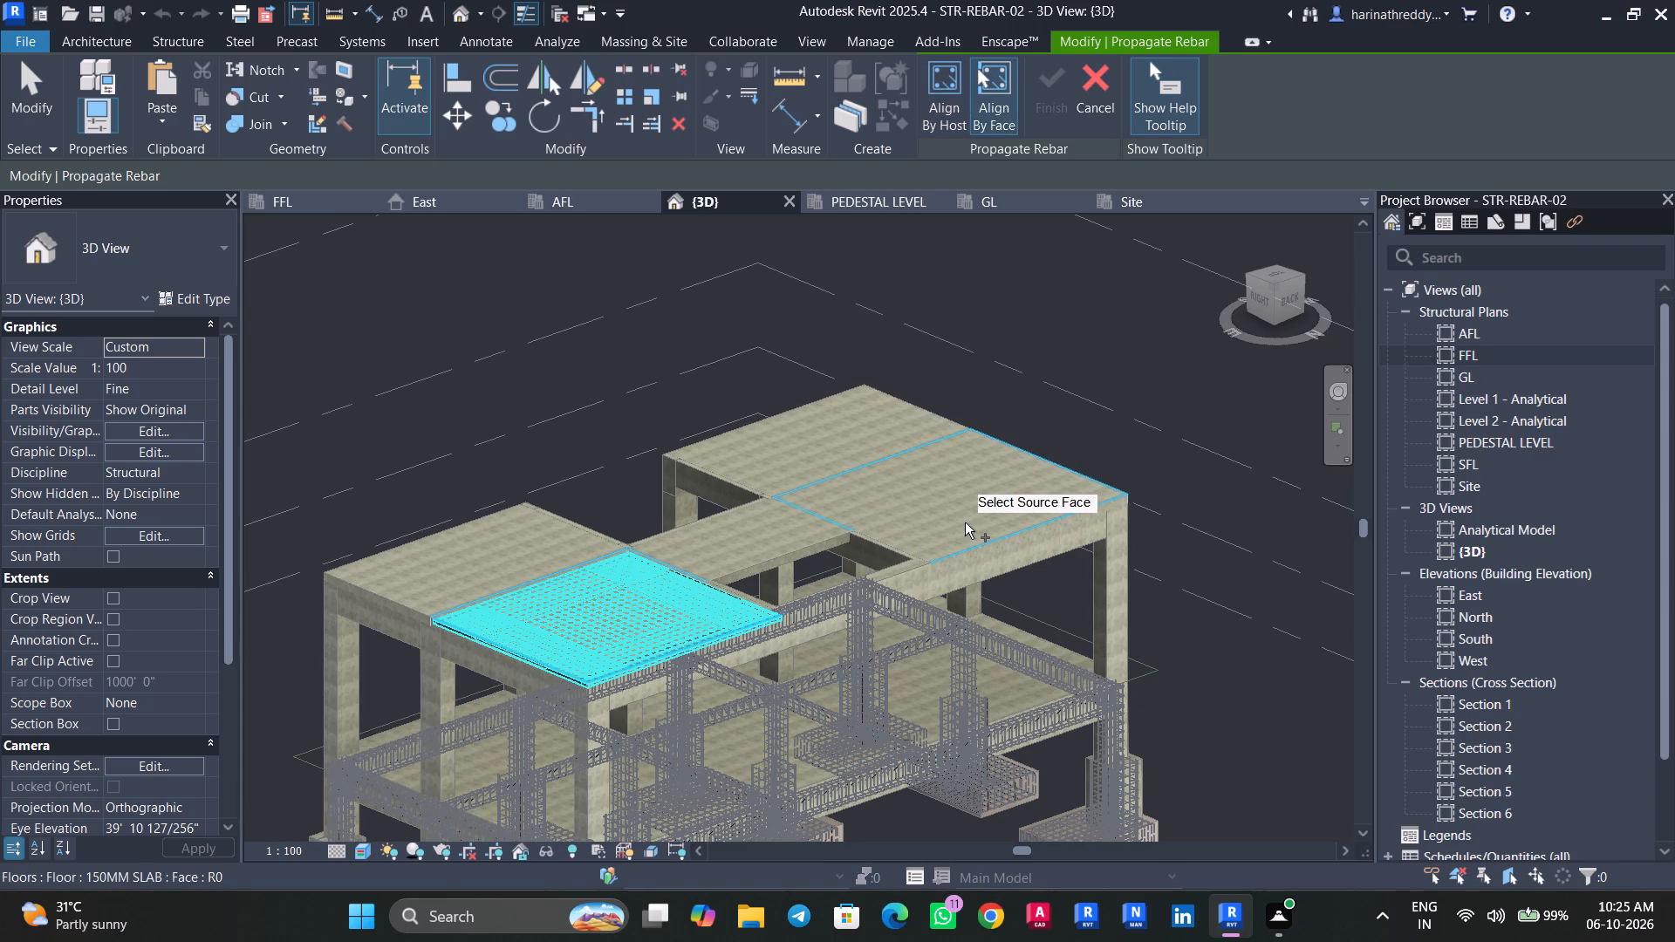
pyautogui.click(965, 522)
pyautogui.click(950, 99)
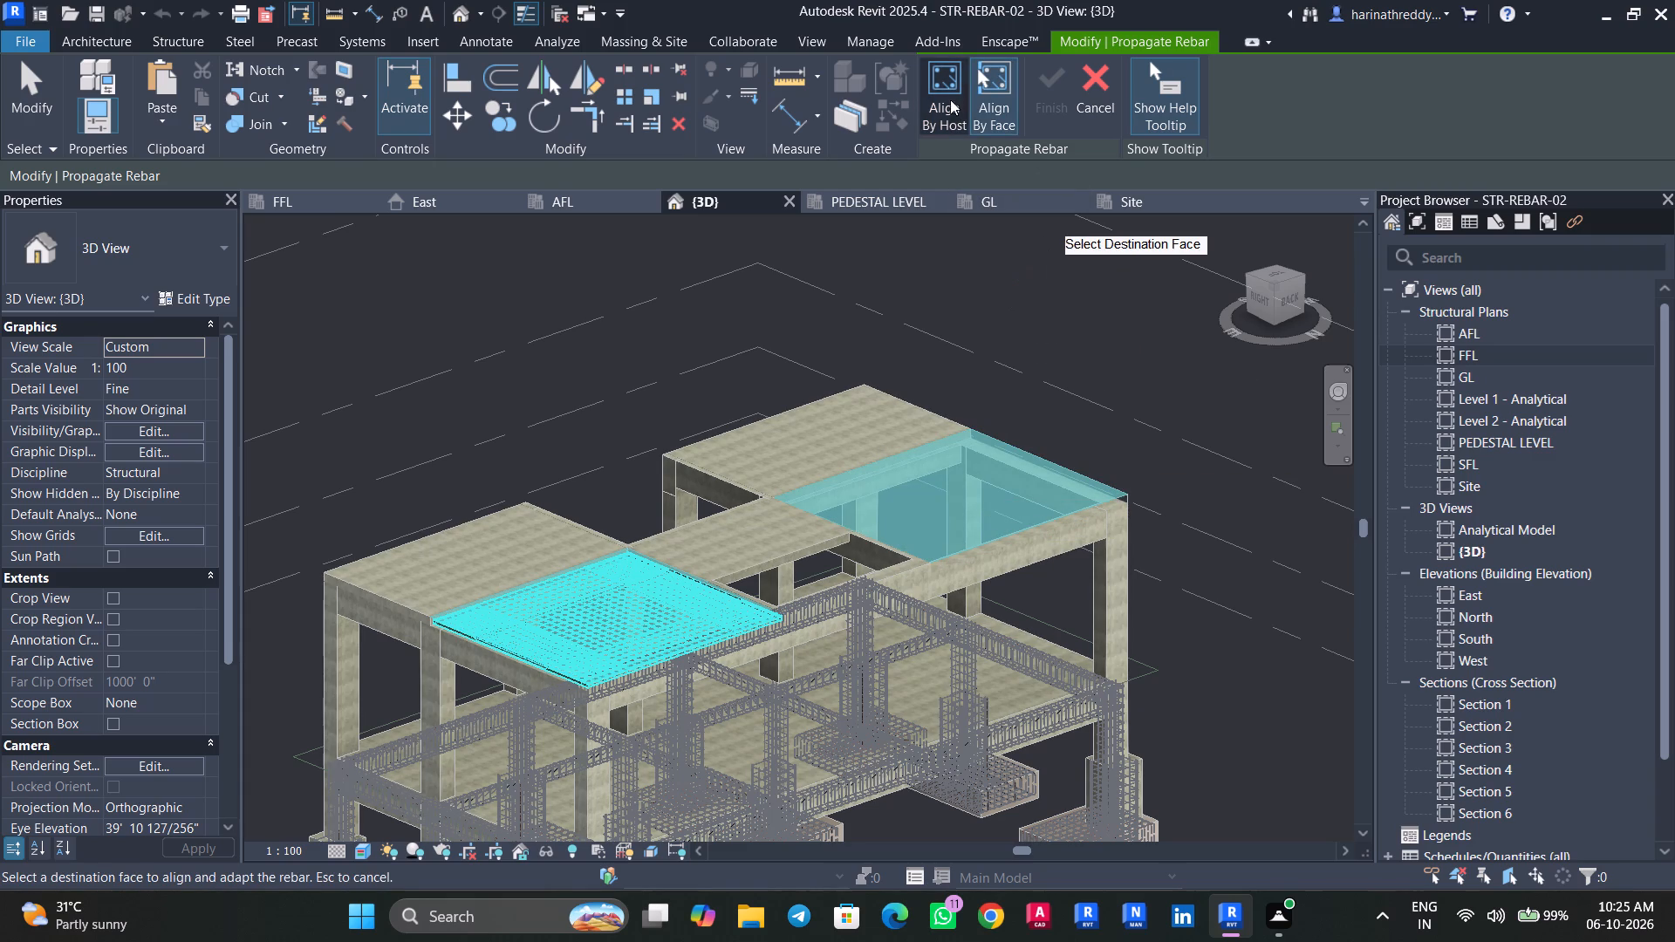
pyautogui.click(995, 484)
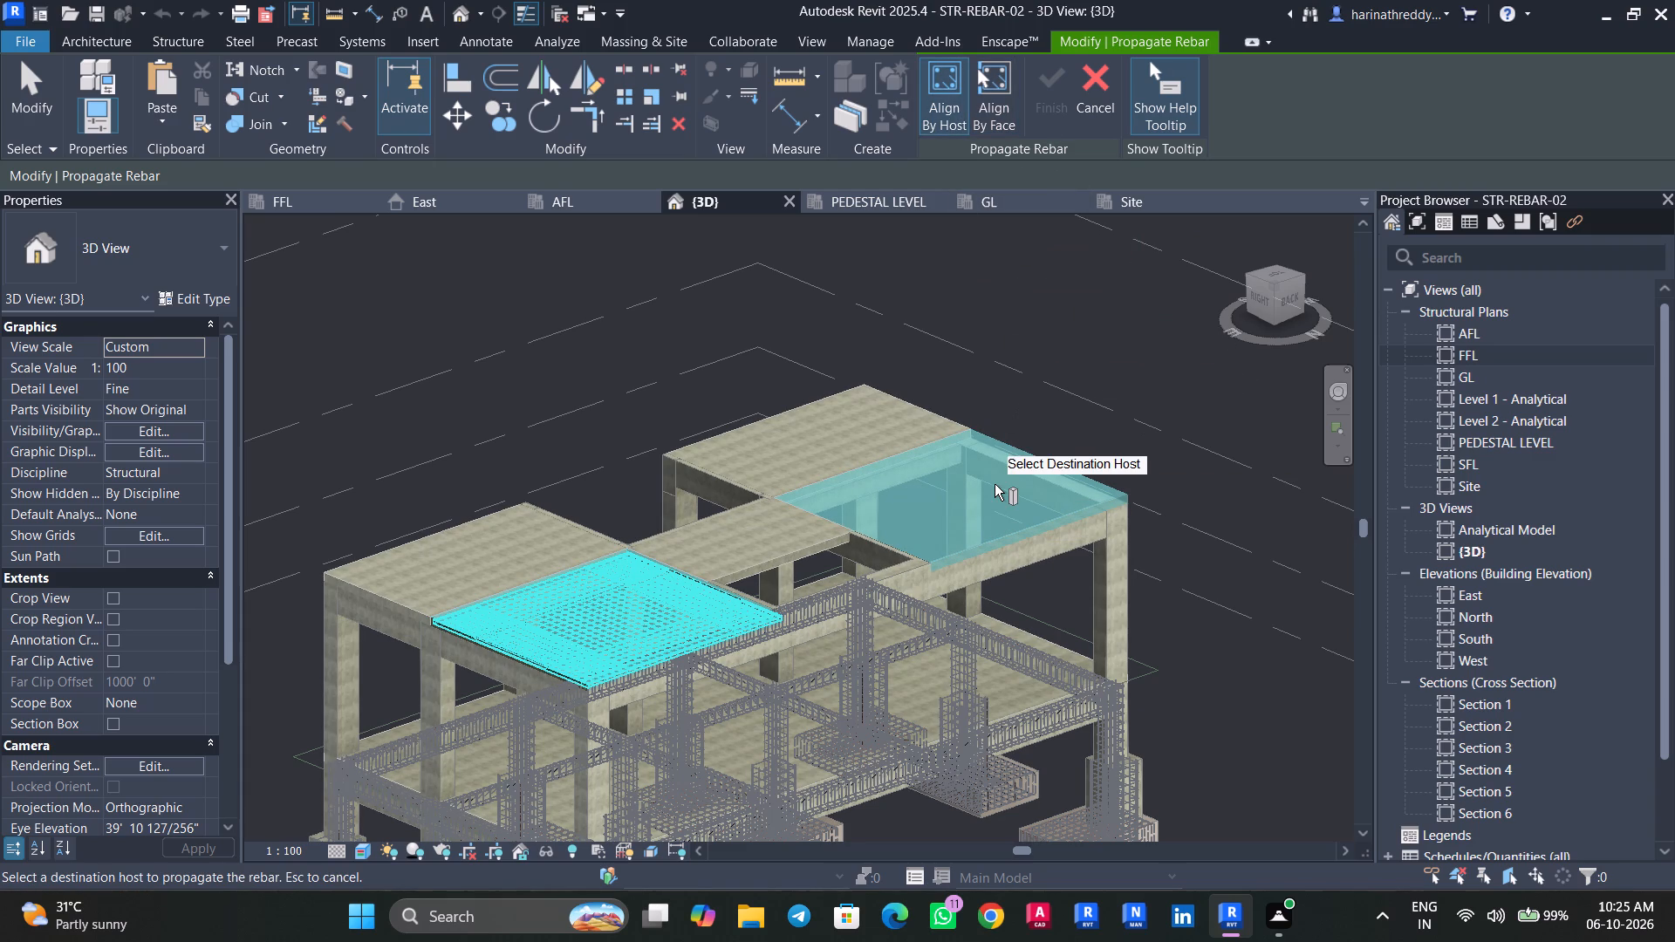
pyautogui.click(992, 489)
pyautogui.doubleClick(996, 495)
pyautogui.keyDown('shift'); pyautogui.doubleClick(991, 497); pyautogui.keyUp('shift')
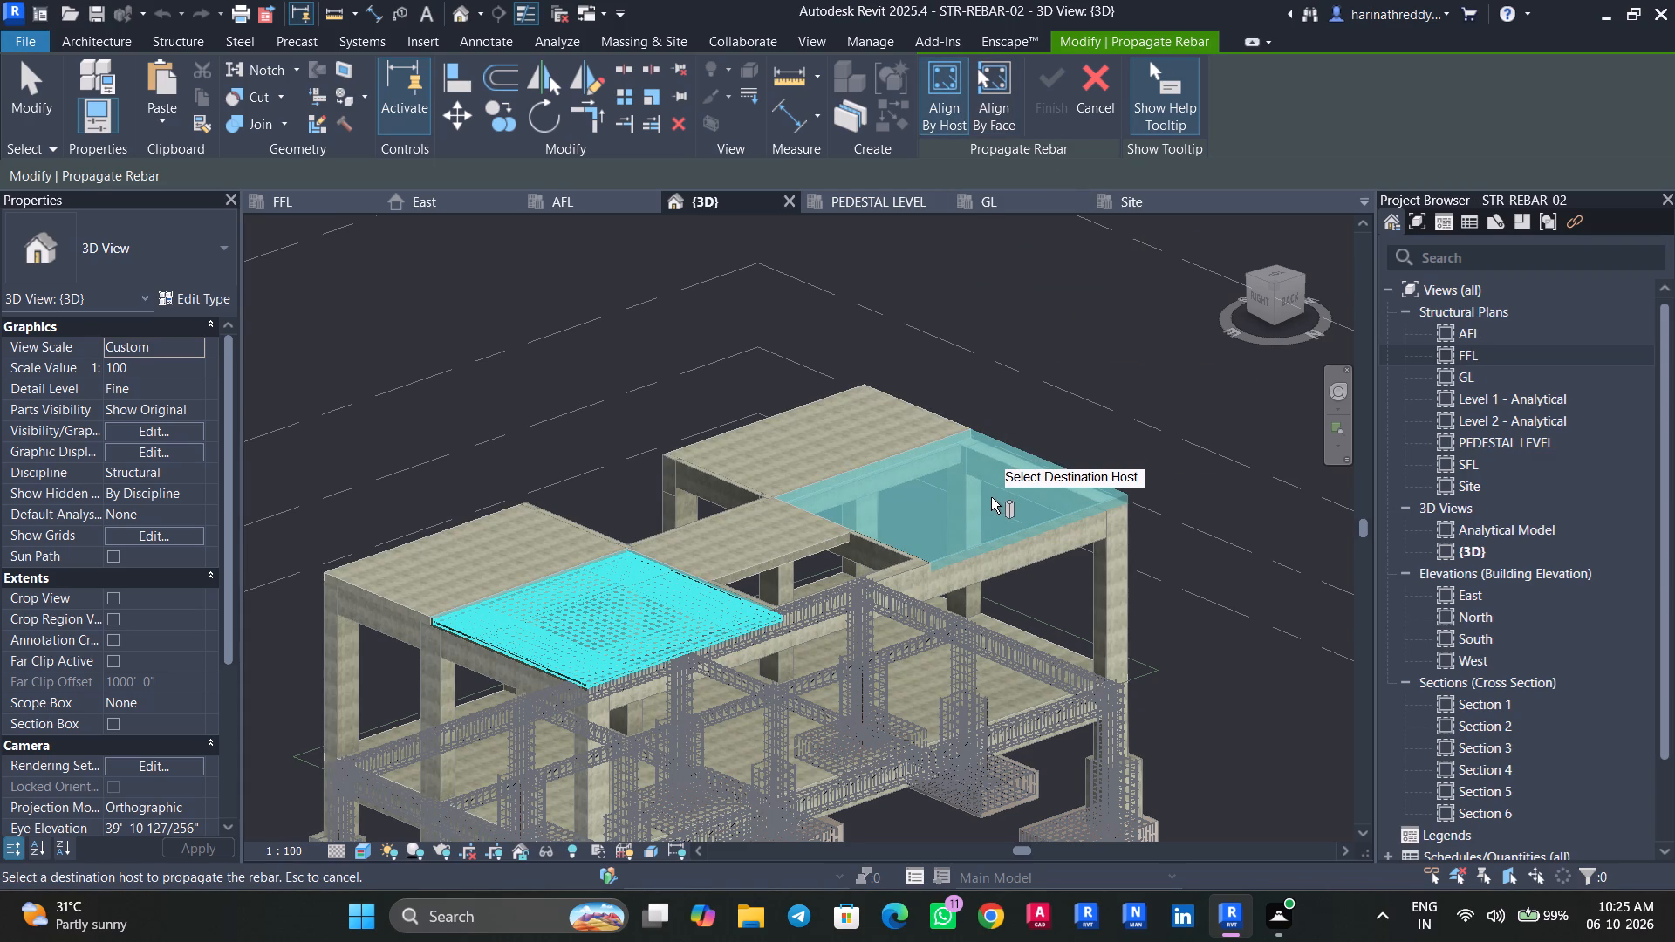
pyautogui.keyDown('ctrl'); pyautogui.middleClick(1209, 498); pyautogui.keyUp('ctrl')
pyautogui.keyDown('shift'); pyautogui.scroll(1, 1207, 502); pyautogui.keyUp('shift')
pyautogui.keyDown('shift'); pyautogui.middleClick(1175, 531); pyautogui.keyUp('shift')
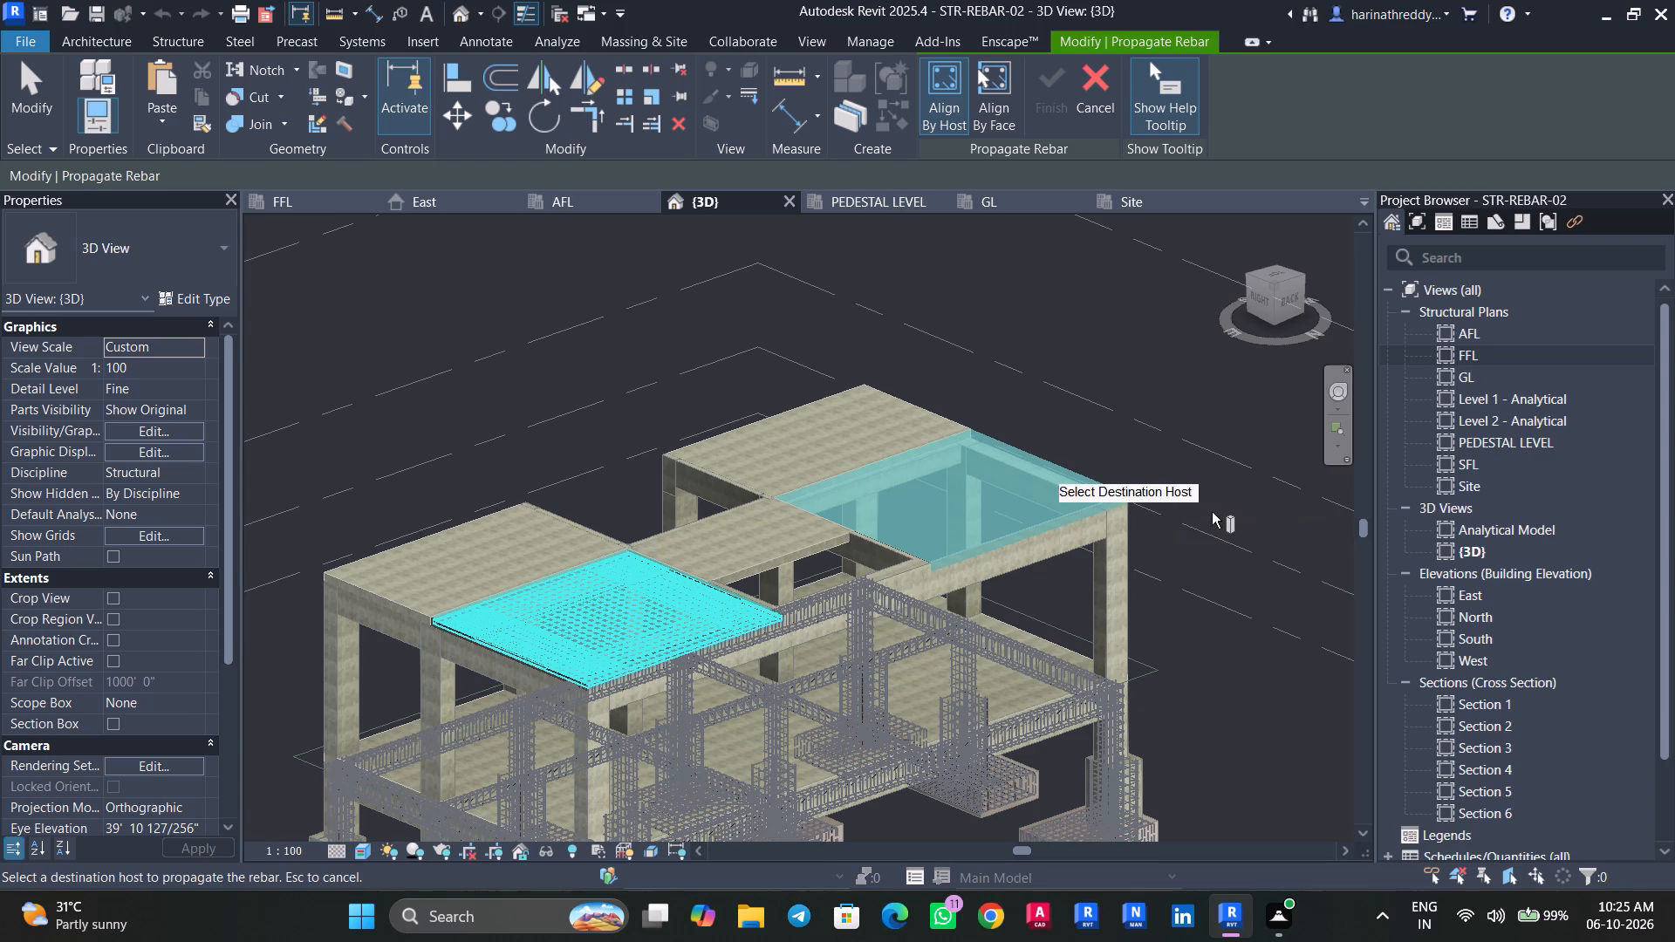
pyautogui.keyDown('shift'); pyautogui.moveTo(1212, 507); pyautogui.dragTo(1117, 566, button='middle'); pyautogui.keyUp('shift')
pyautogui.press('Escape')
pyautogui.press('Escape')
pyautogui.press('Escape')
# Examine the two-panel FFL slab and the 300 x 600mm beam along its edge in the 3D view.
pyautogui.click(898, 563)
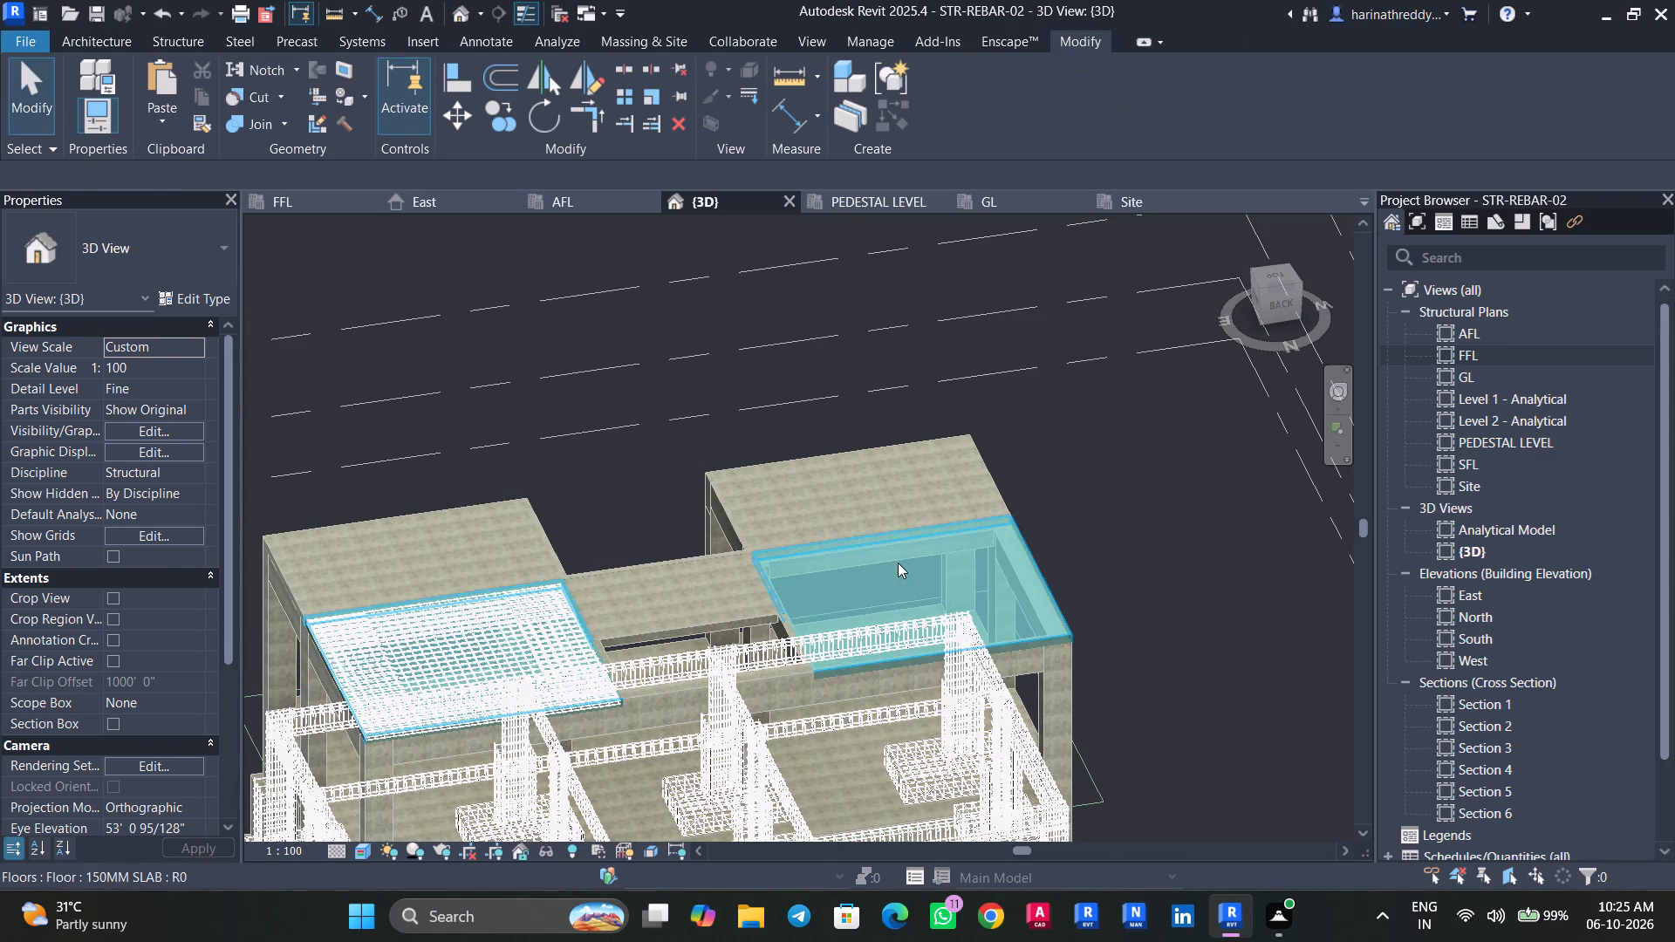
pyautogui.keyDown('shift'); pyautogui.moveTo(1131, 555); pyautogui.dragTo(876, 698, button='middle'); pyautogui.keyUp('shift')
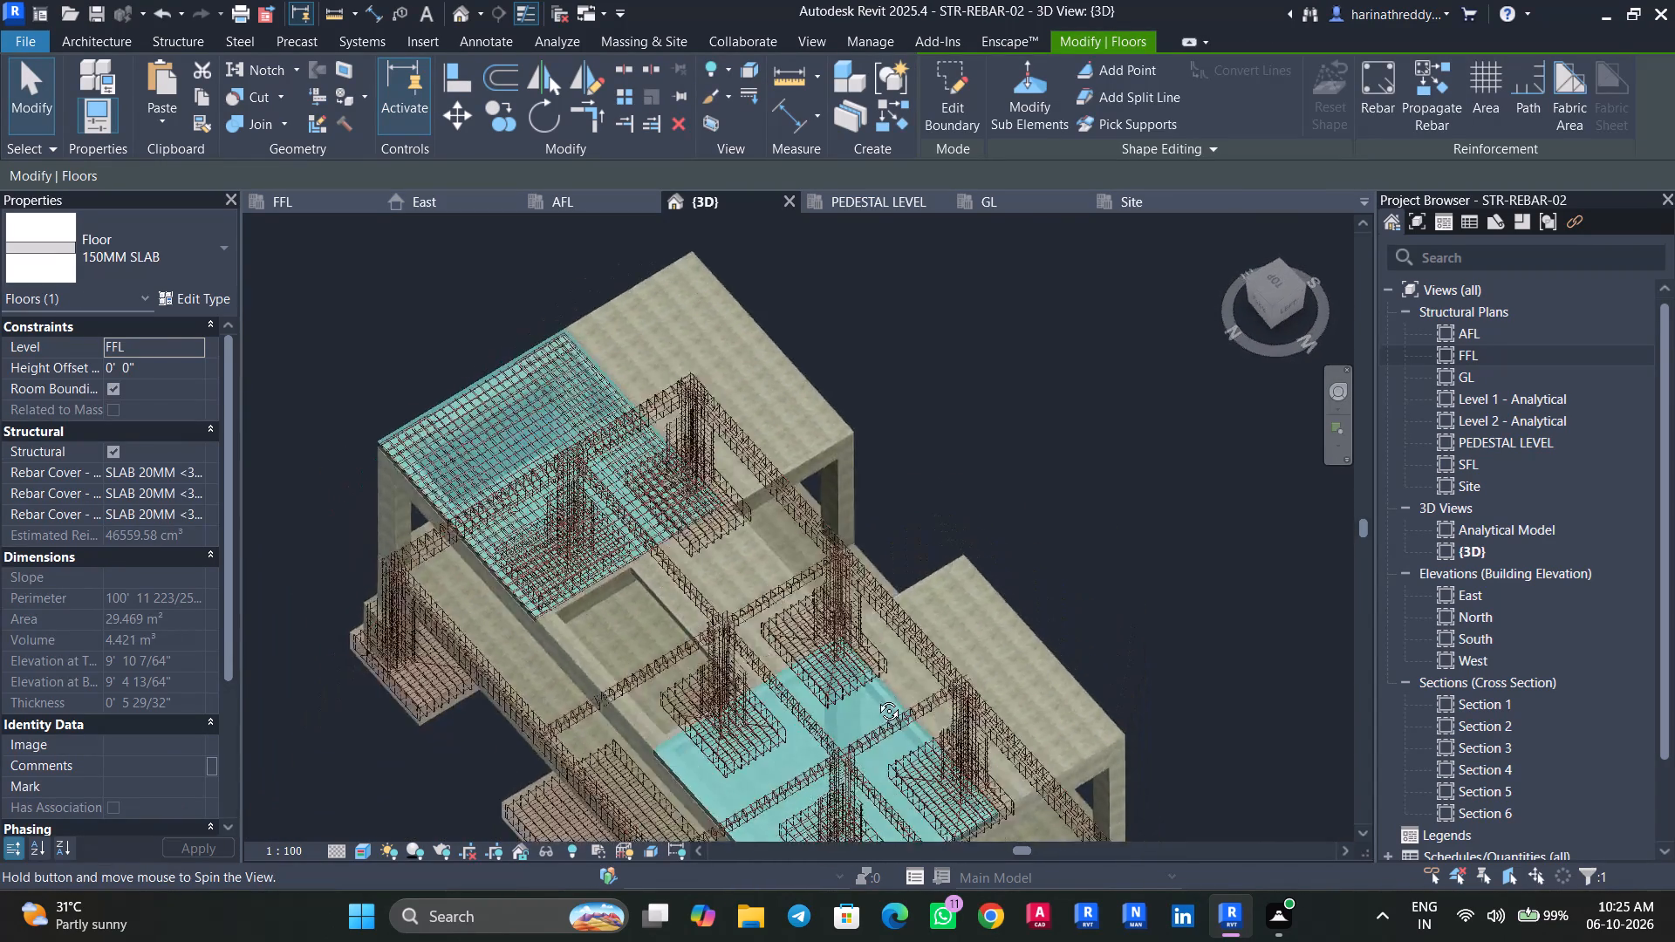
pyautogui.keyDown('shift'); pyautogui.moveTo(876, 698); pyautogui.dragTo(801, 535, button='middle'); pyautogui.keyUp('shift')
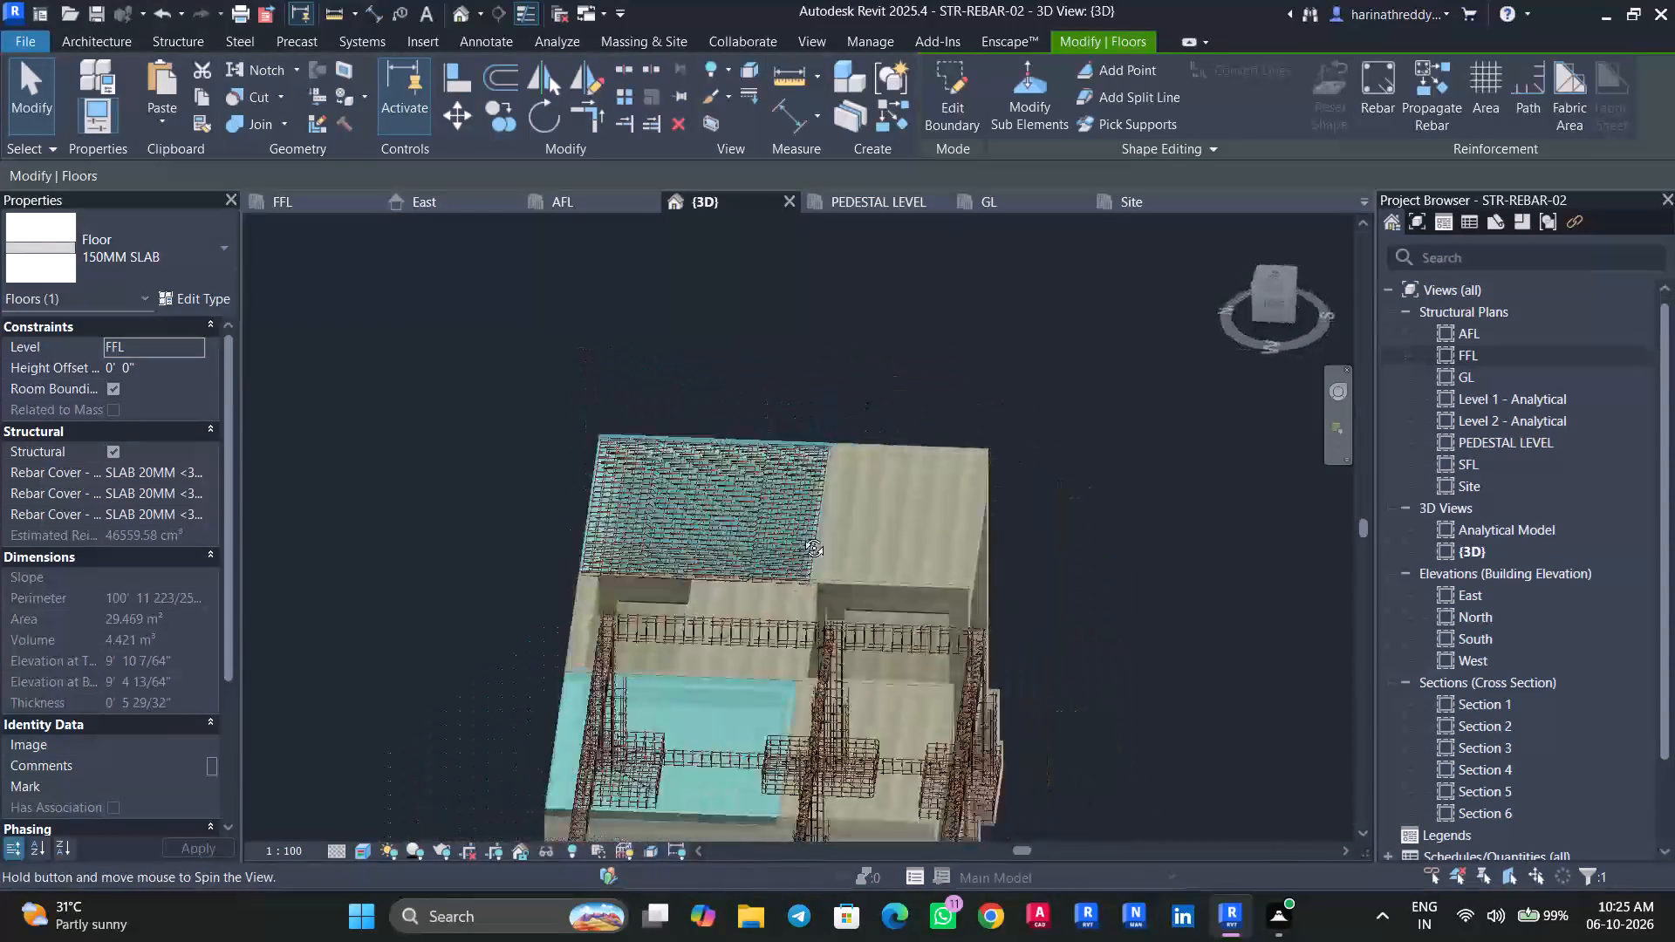
pyautogui.keyDown('shift'); pyautogui.moveTo(801, 535); pyautogui.dragTo(1265, 531, button='middle'); pyautogui.keyUp('shift')
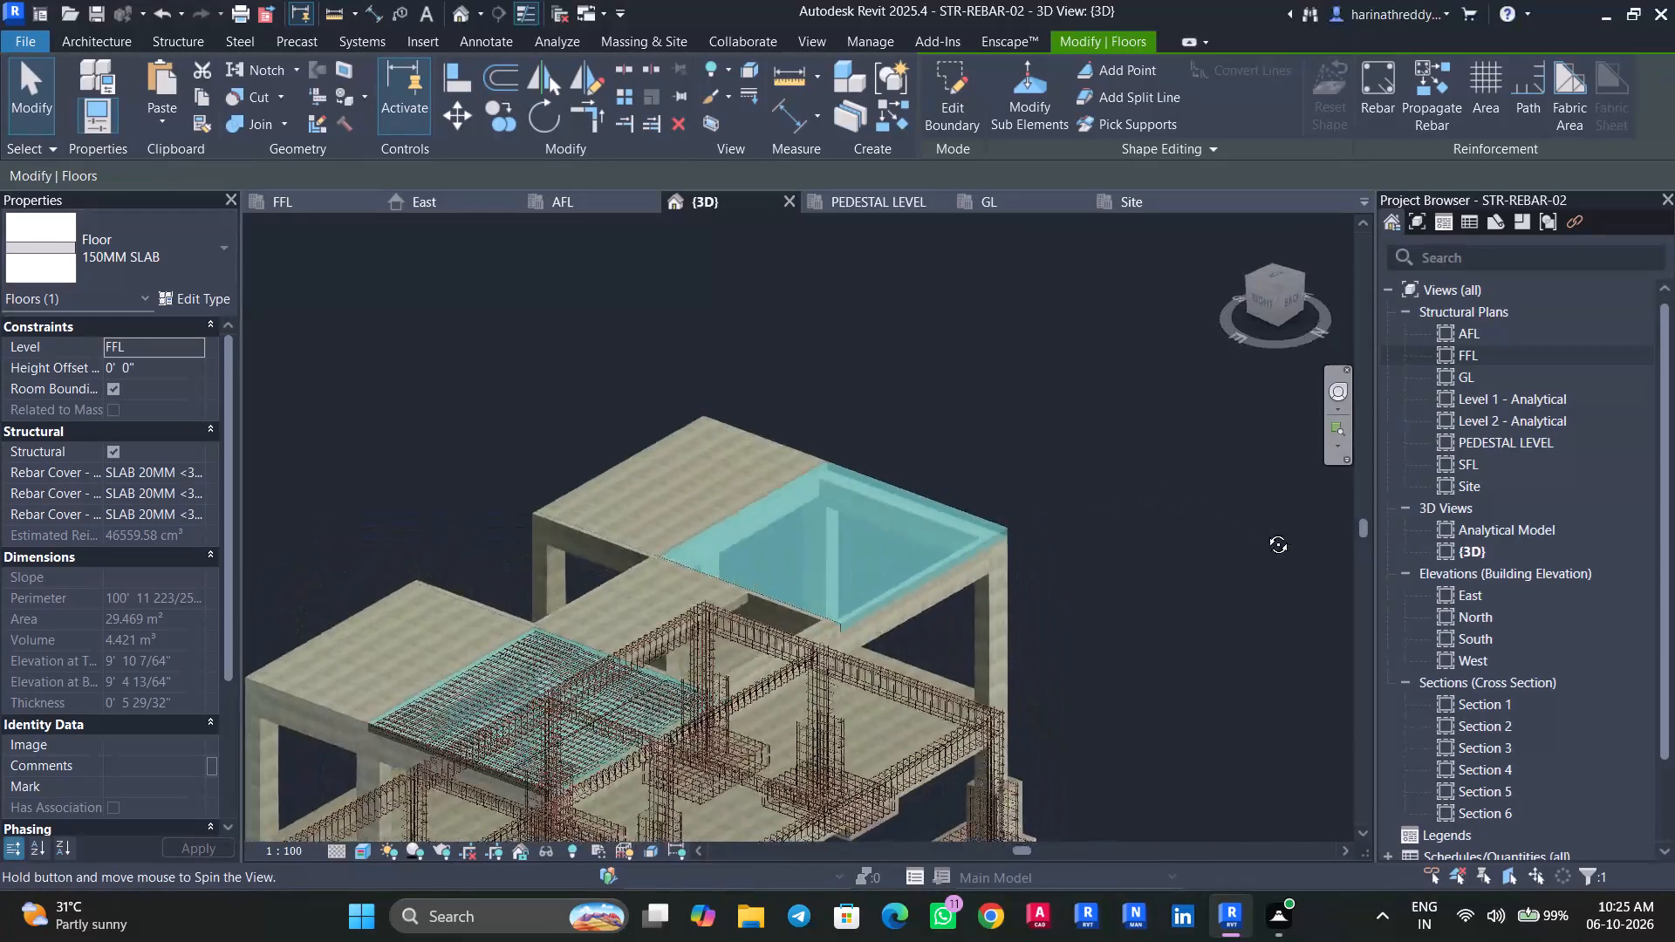
pyautogui.keyDown('shift'); pyautogui.moveTo(1265, 531); pyautogui.dragTo(1025, 637, button='middle'); pyautogui.keyUp('shift')
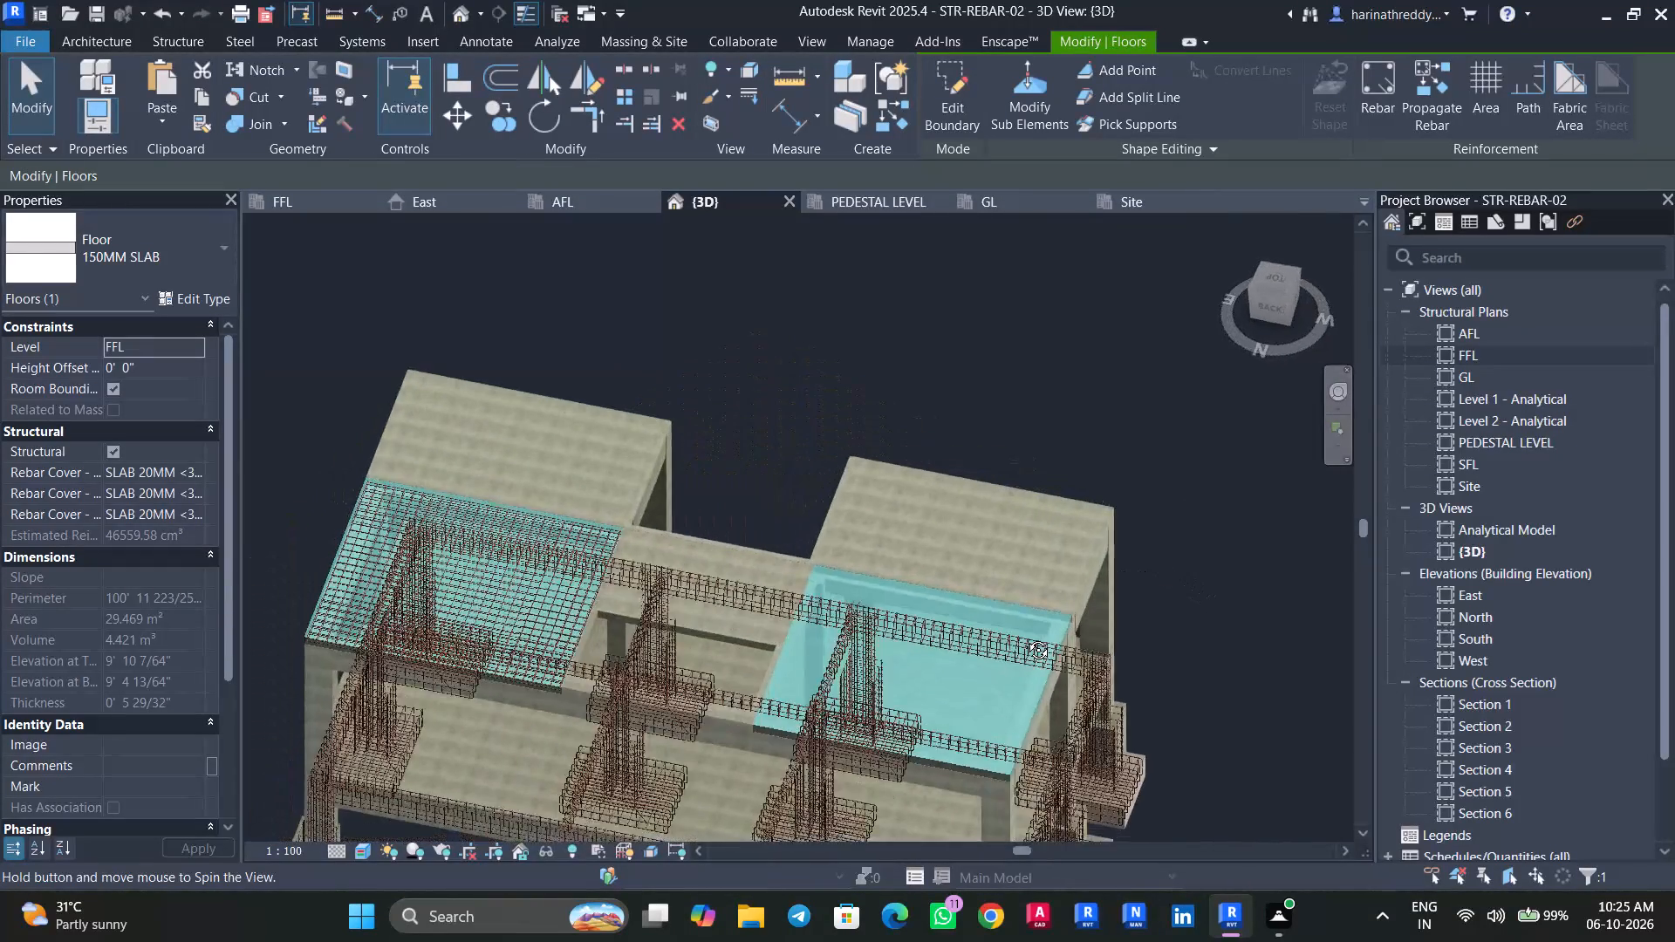
pyautogui.keyDown('shift'); pyautogui.moveTo(1025, 637); pyautogui.dragTo(1162, 539, button='middle'); pyautogui.keyUp('shift')
pyautogui.press('Escape')
pyautogui.press('Escape')
pyautogui.click(762, 693)
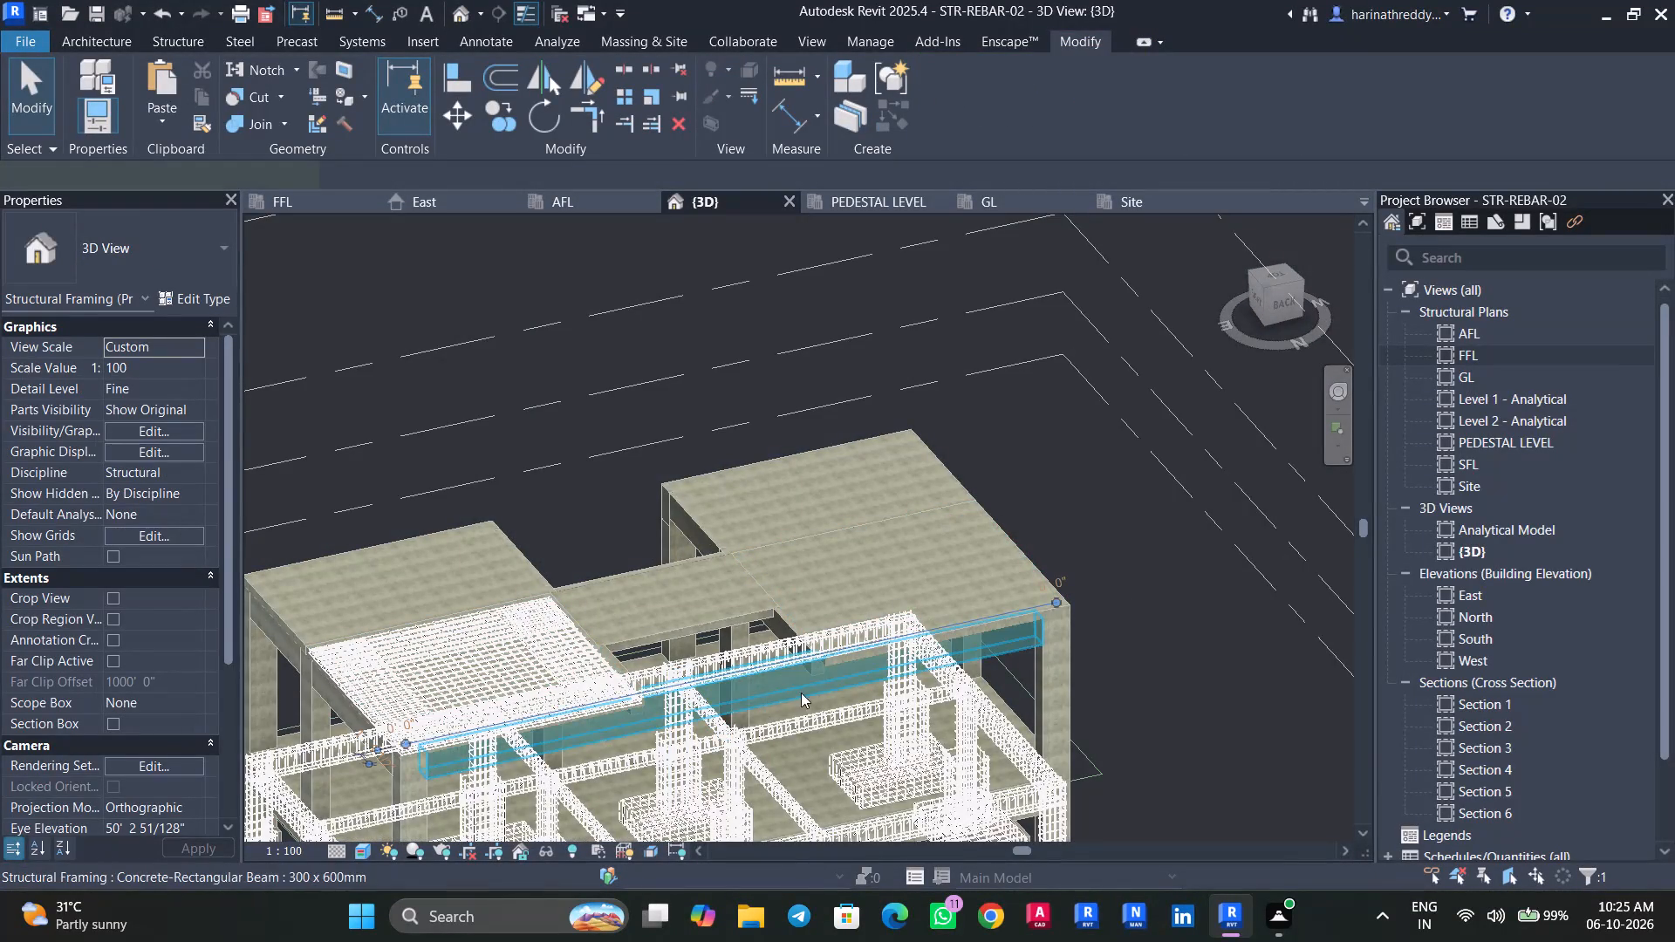
pyautogui.keyDown('shift'); pyautogui.moveTo(809, 693); pyautogui.dragTo(795, 707, button='middle'); pyautogui.keyUp('shift')
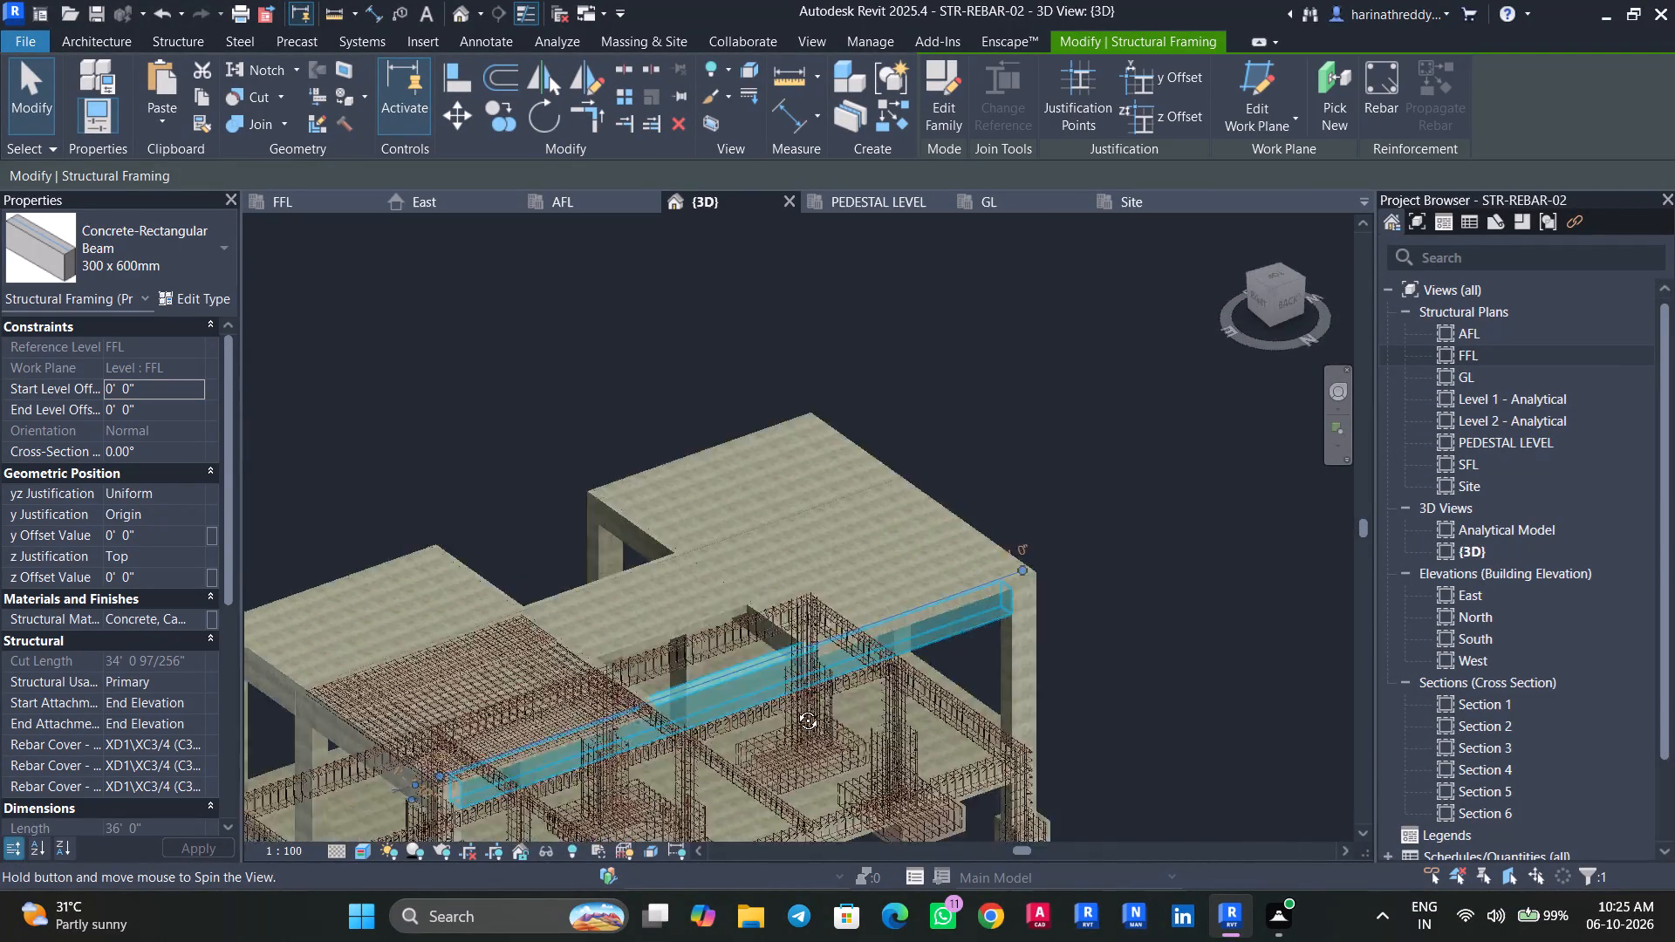
pyautogui.keyDown('shift'); pyautogui.moveTo(795, 707); pyautogui.dragTo(555, 736, button='middle'); pyautogui.keyUp('shift')
pyautogui.press('Escape')
pyautogui.press('Escape')
pyautogui.press('Escape')
# Propagate the FFL slab's rebar, aligned by host, to the 150MM slab adjoining its reinforced panel, and finish the propagation.
pyautogui.keyDown('shift'); pyautogui.moveTo(1236, 530); pyautogui.dragTo(1145, 571, button='middle'); pyautogui.keyUp('shift')
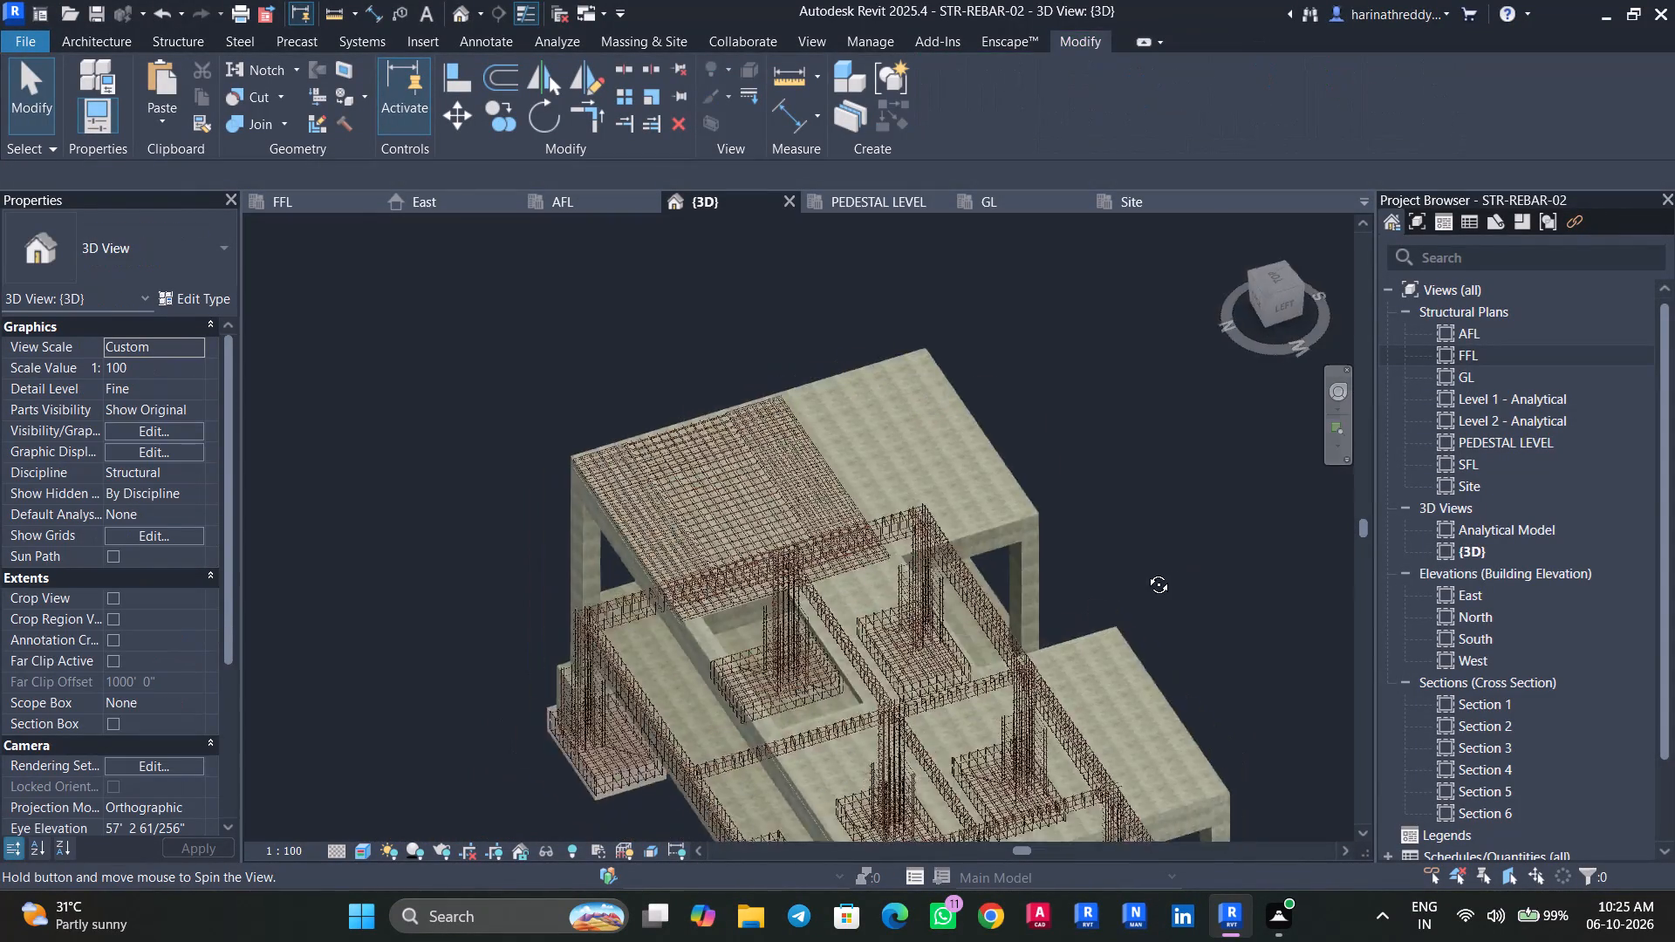
pyautogui.keyDown('shift'); pyautogui.moveTo(1145, 571); pyautogui.dragTo(960, 625, button='middle'); pyautogui.keyUp('shift')
pyautogui.scroll(6, 1022, 652)
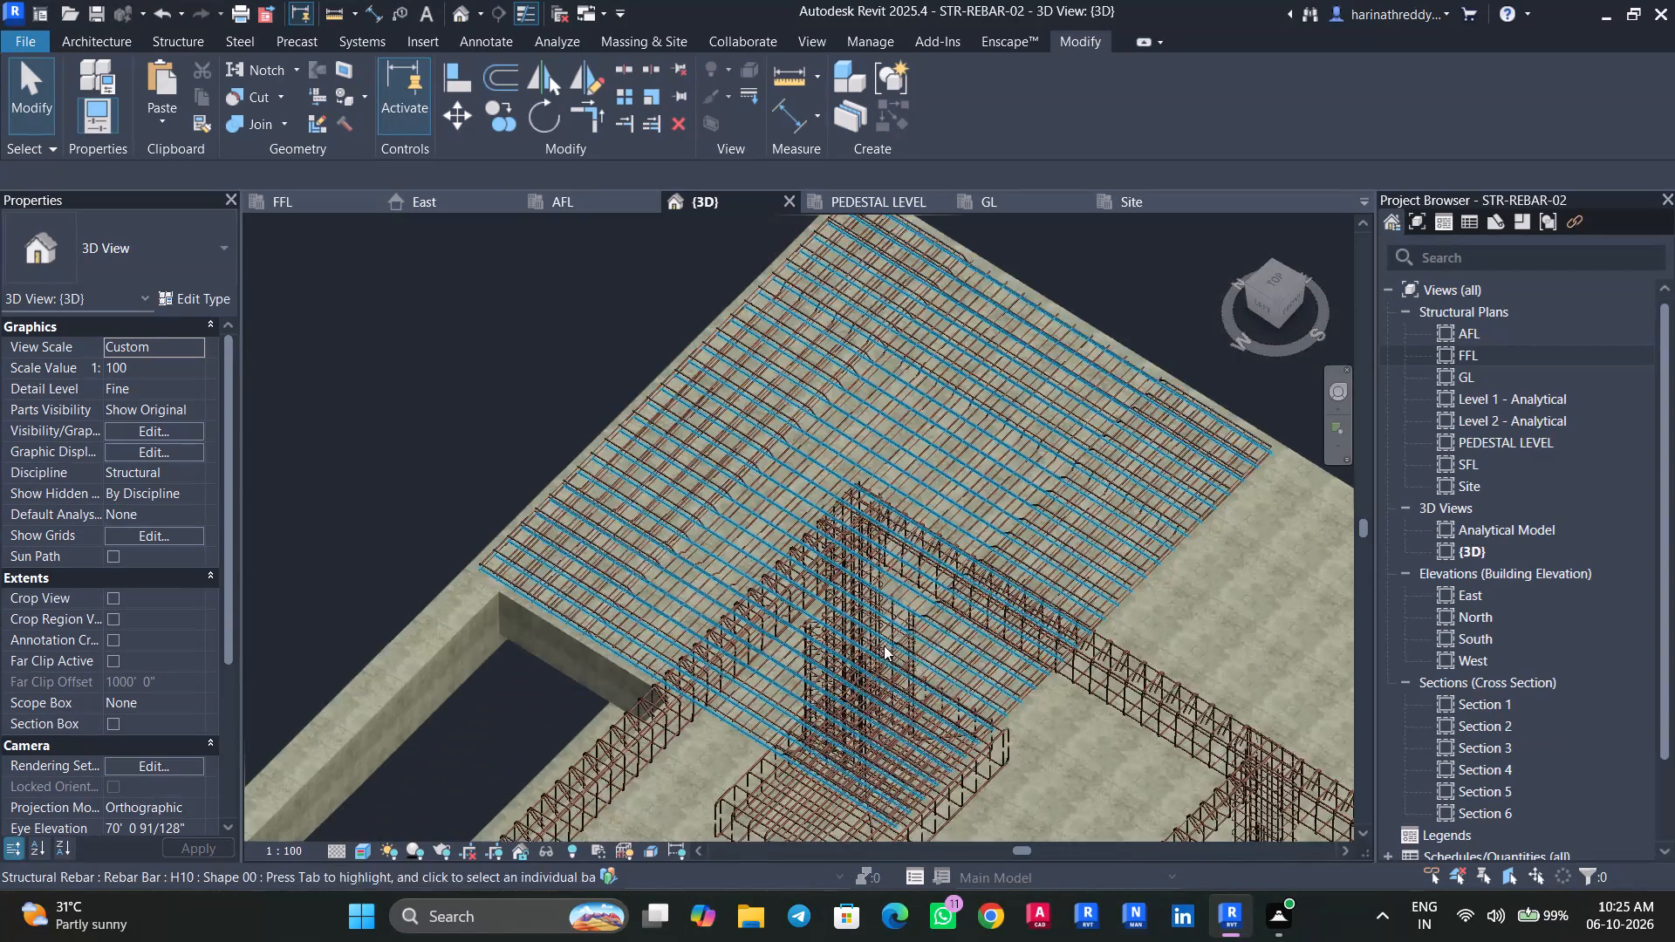
pyautogui.click(589, 435)
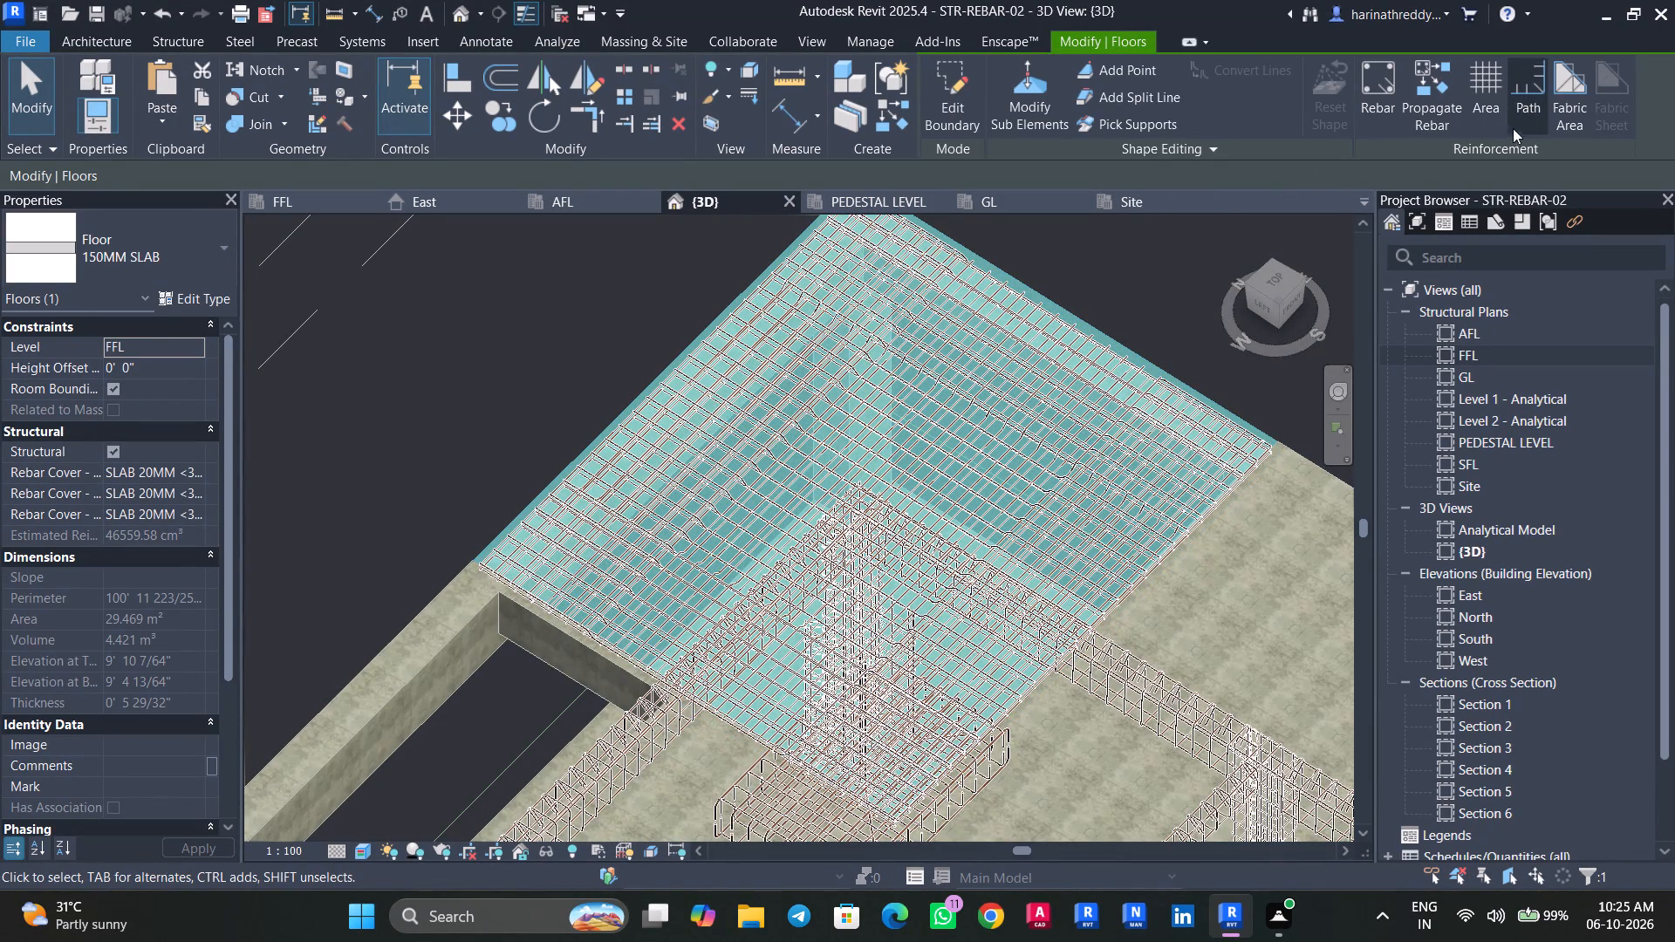
pyautogui.click(1444, 113)
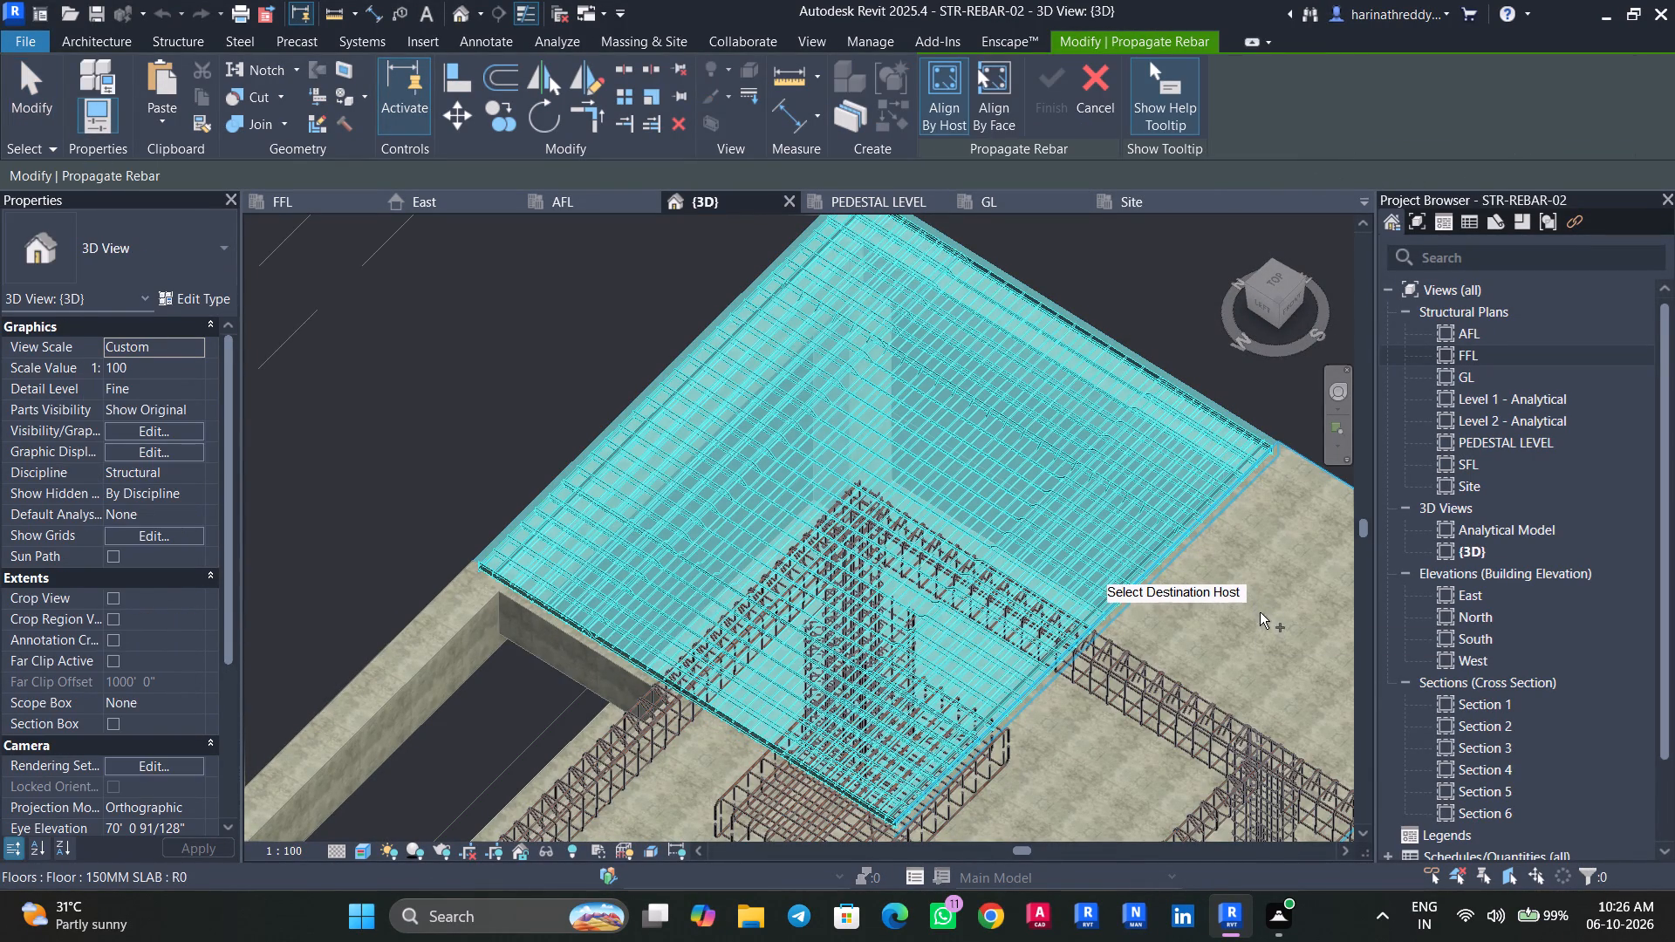
pyautogui.keyDown('shift'); pyautogui.moveTo(1260, 612); pyautogui.dragTo(1480, 526, button='middle'); pyautogui.keyUp('shift')
pyautogui.click(858, 358)
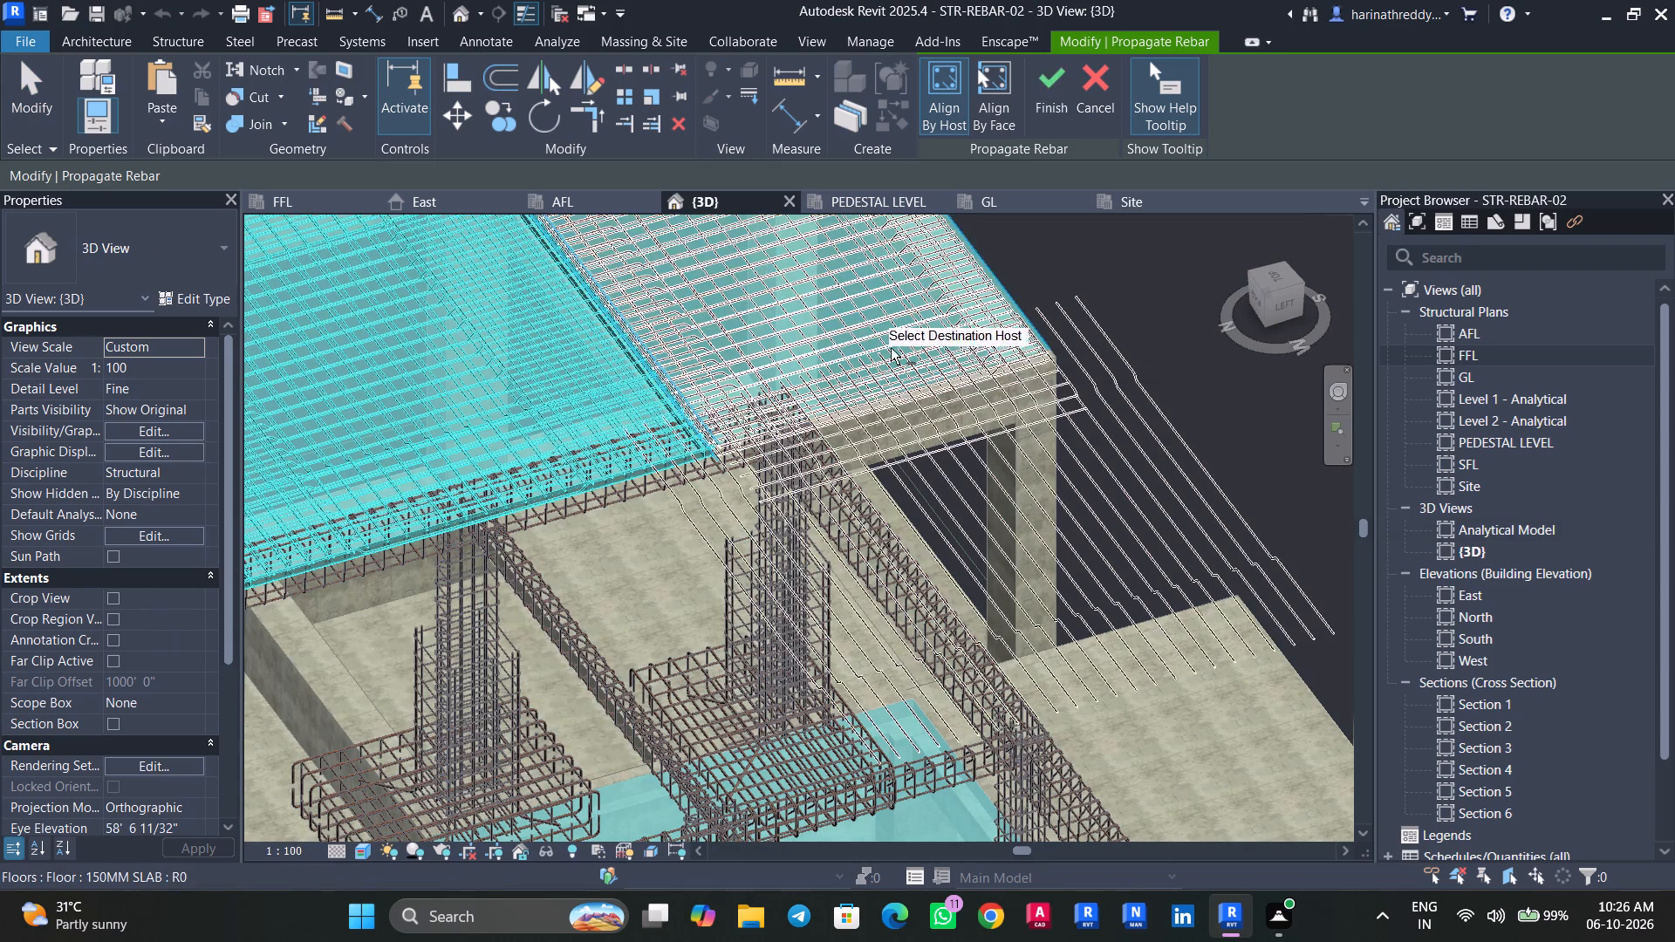
pyautogui.click(1047, 92)
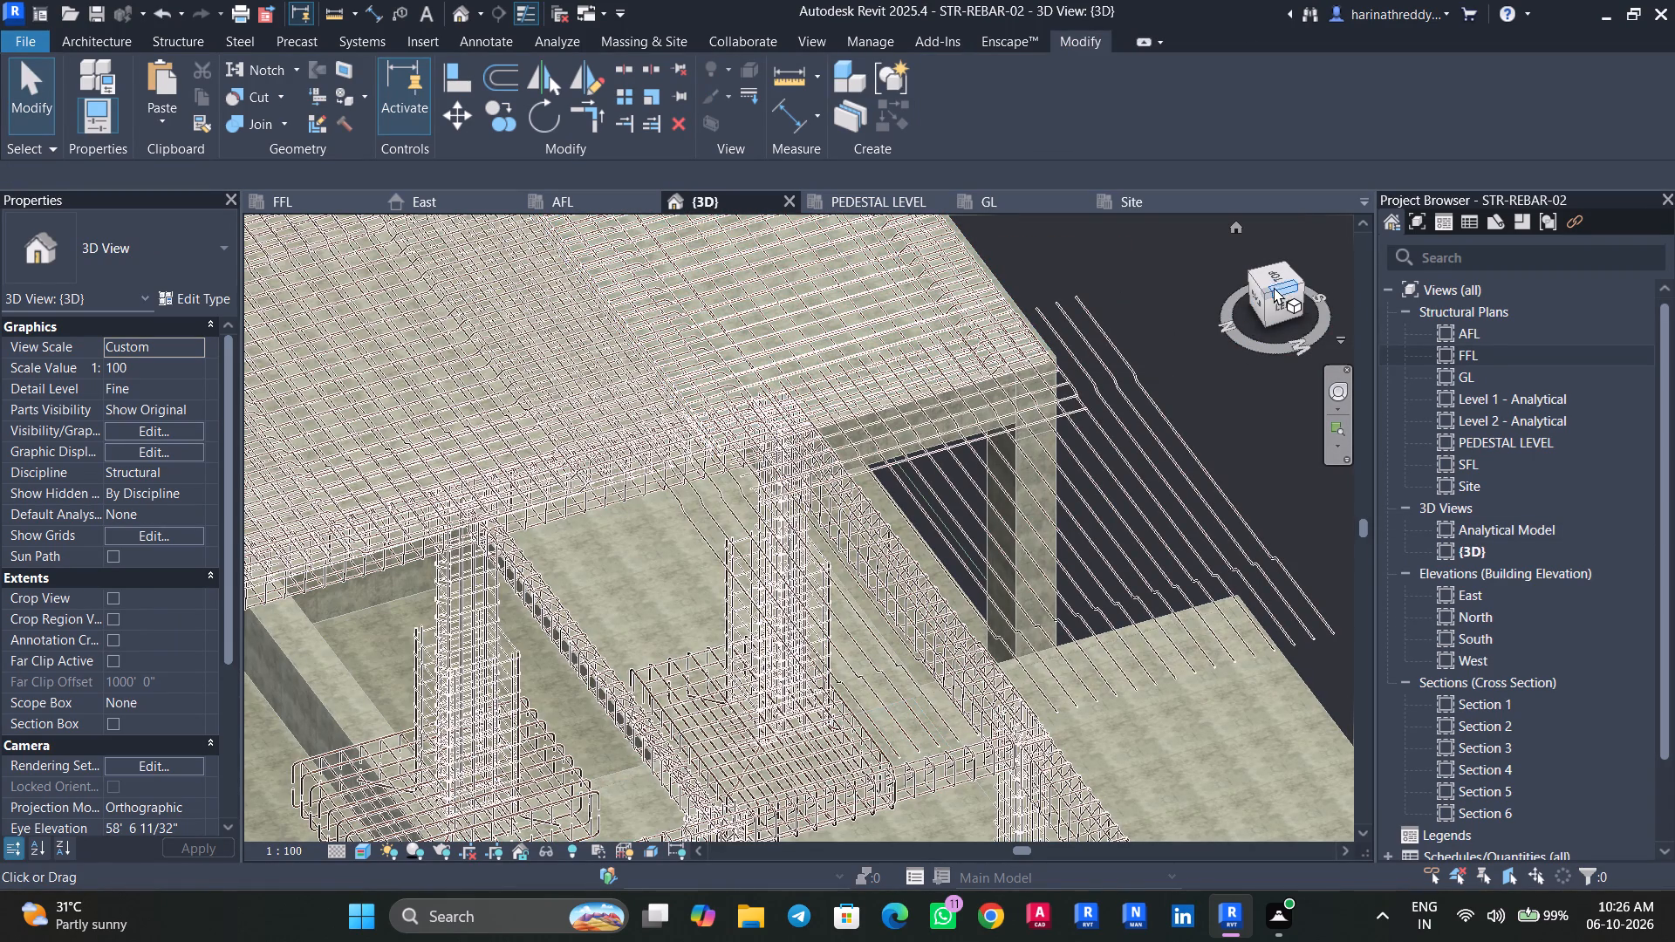
# Examine the propagated reinforcement from above and around the model, checking the H12 bar set that spans the floor opening.
pyautogui.click(1276, 274)
pyautogui.scroll(1, 775, 535)
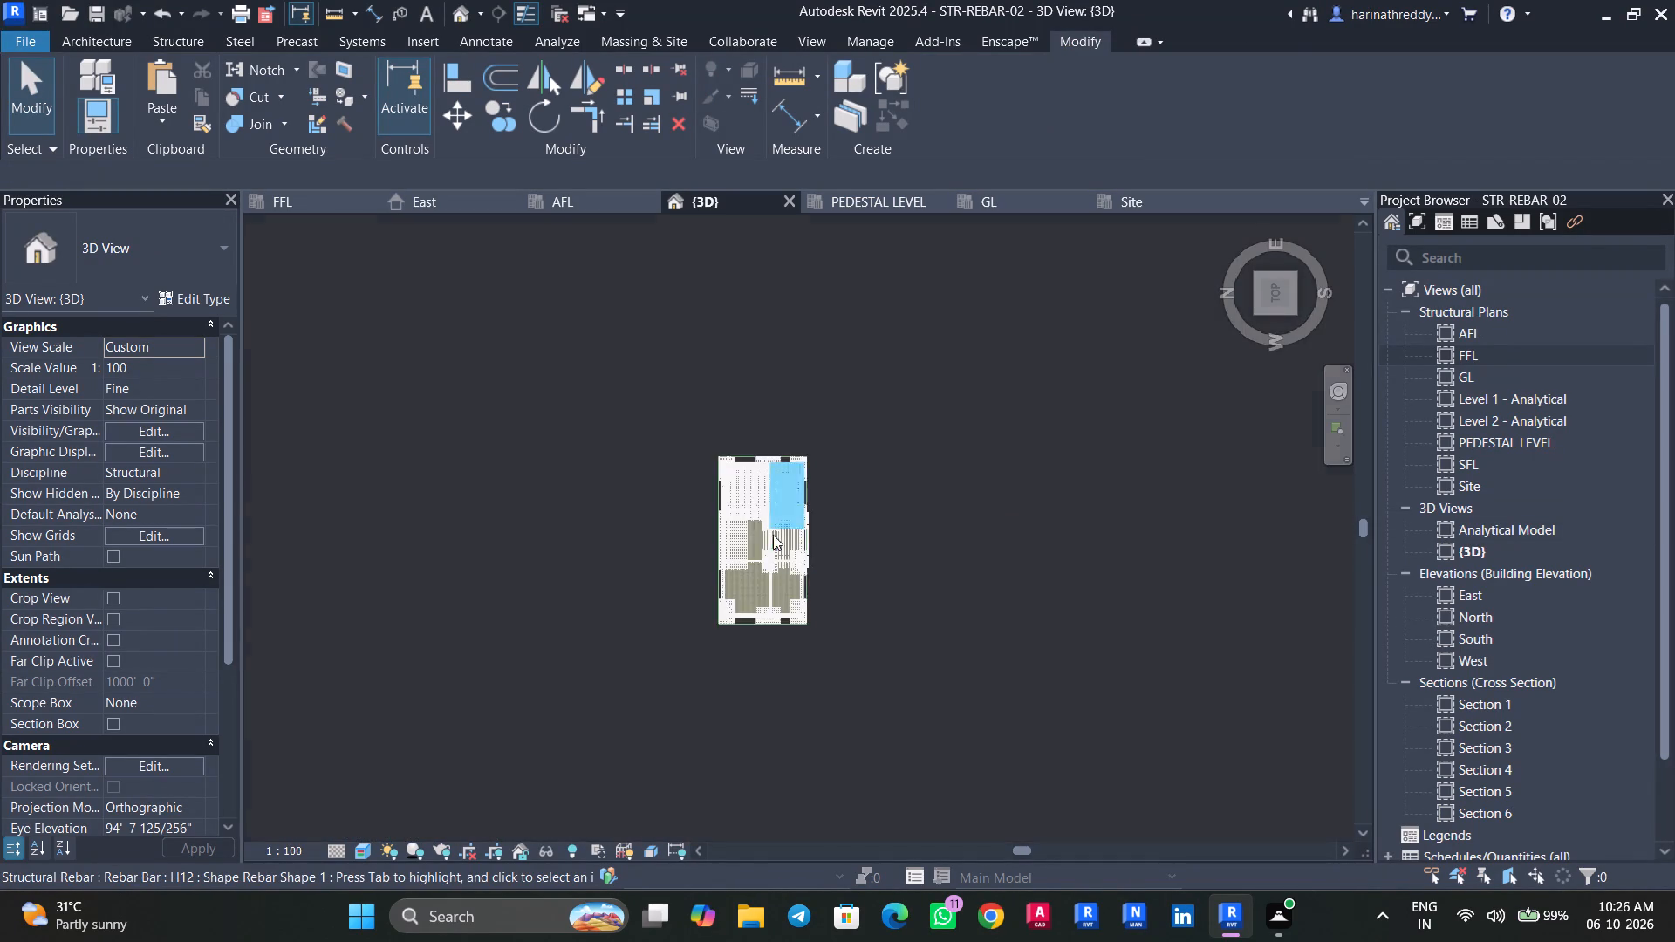
pyautogui.scroll(8, 773, 535)
pyautogui.scroll(-1, 772, 530)
pyautogui.scroll(3, 772, 530)
pyautogui.keyDown('shift'); pyautogui.moveTo(1077, 558); pyautogui.dragTo(901, 280, button='middle'); pyautogui.keyUp('shift')
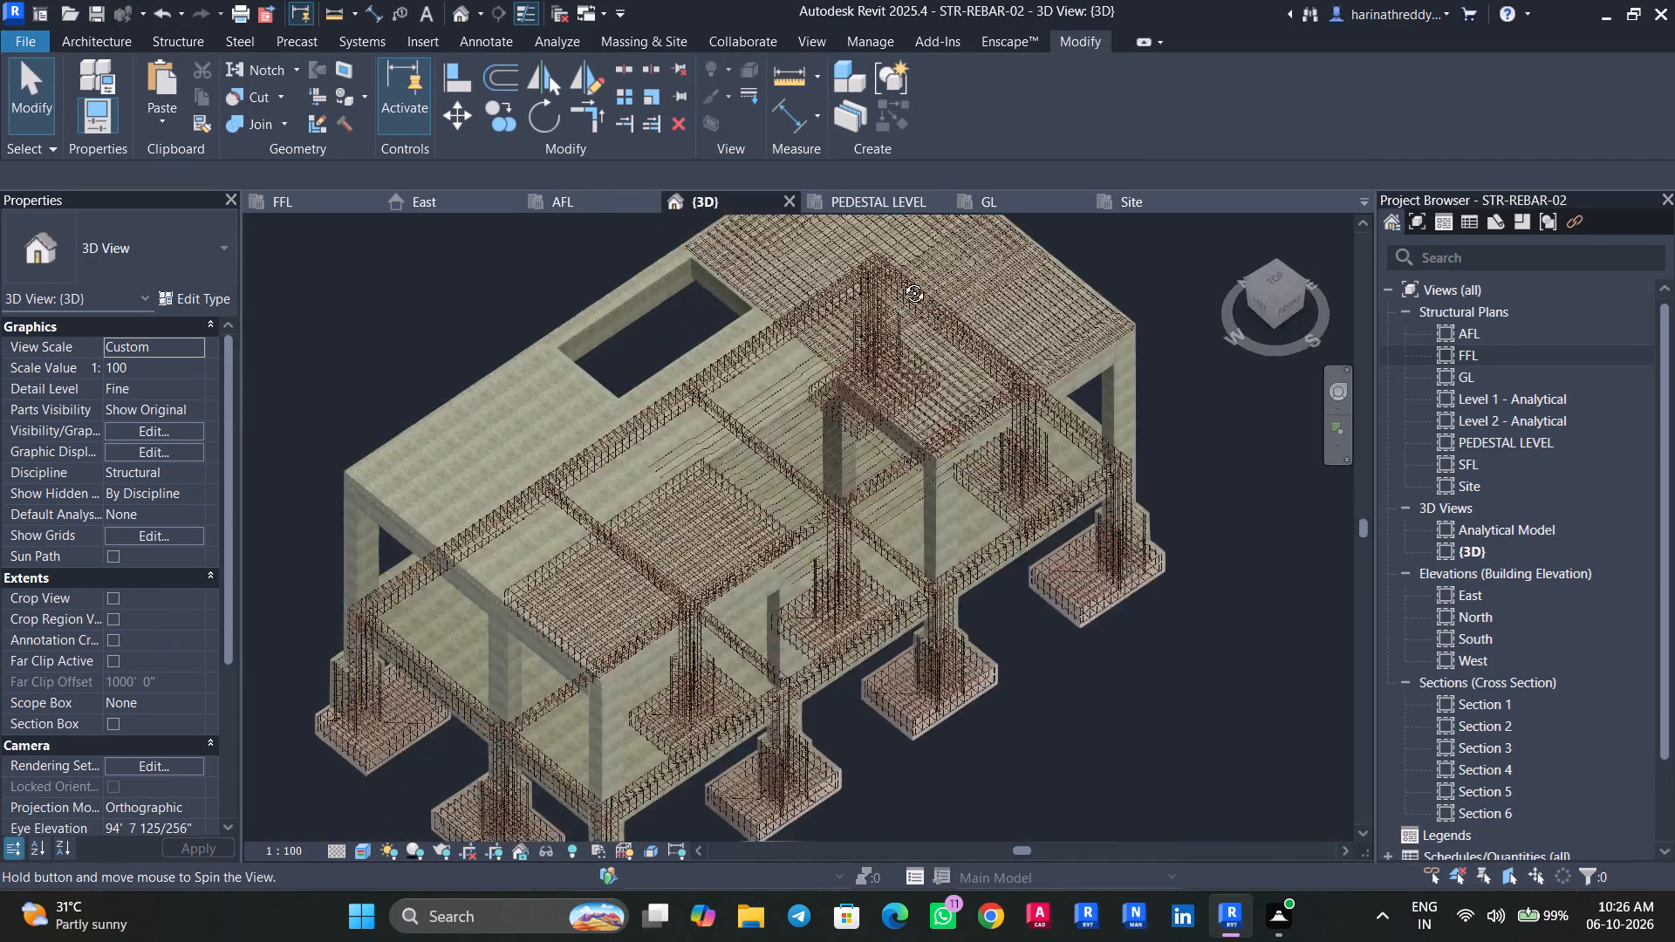
pyautogui.keyDown('shift'); pyautogui.moveTo(901, 280); pyautogui.dragTo(849, 140, button='middle'); pyautogui.keyUp('shift')
pyautogui.keyDown('shift'); pyautogui.scroll(9, 849, 140); pyautogui.keyUp('shift')
pyautogui.click(817, 439)
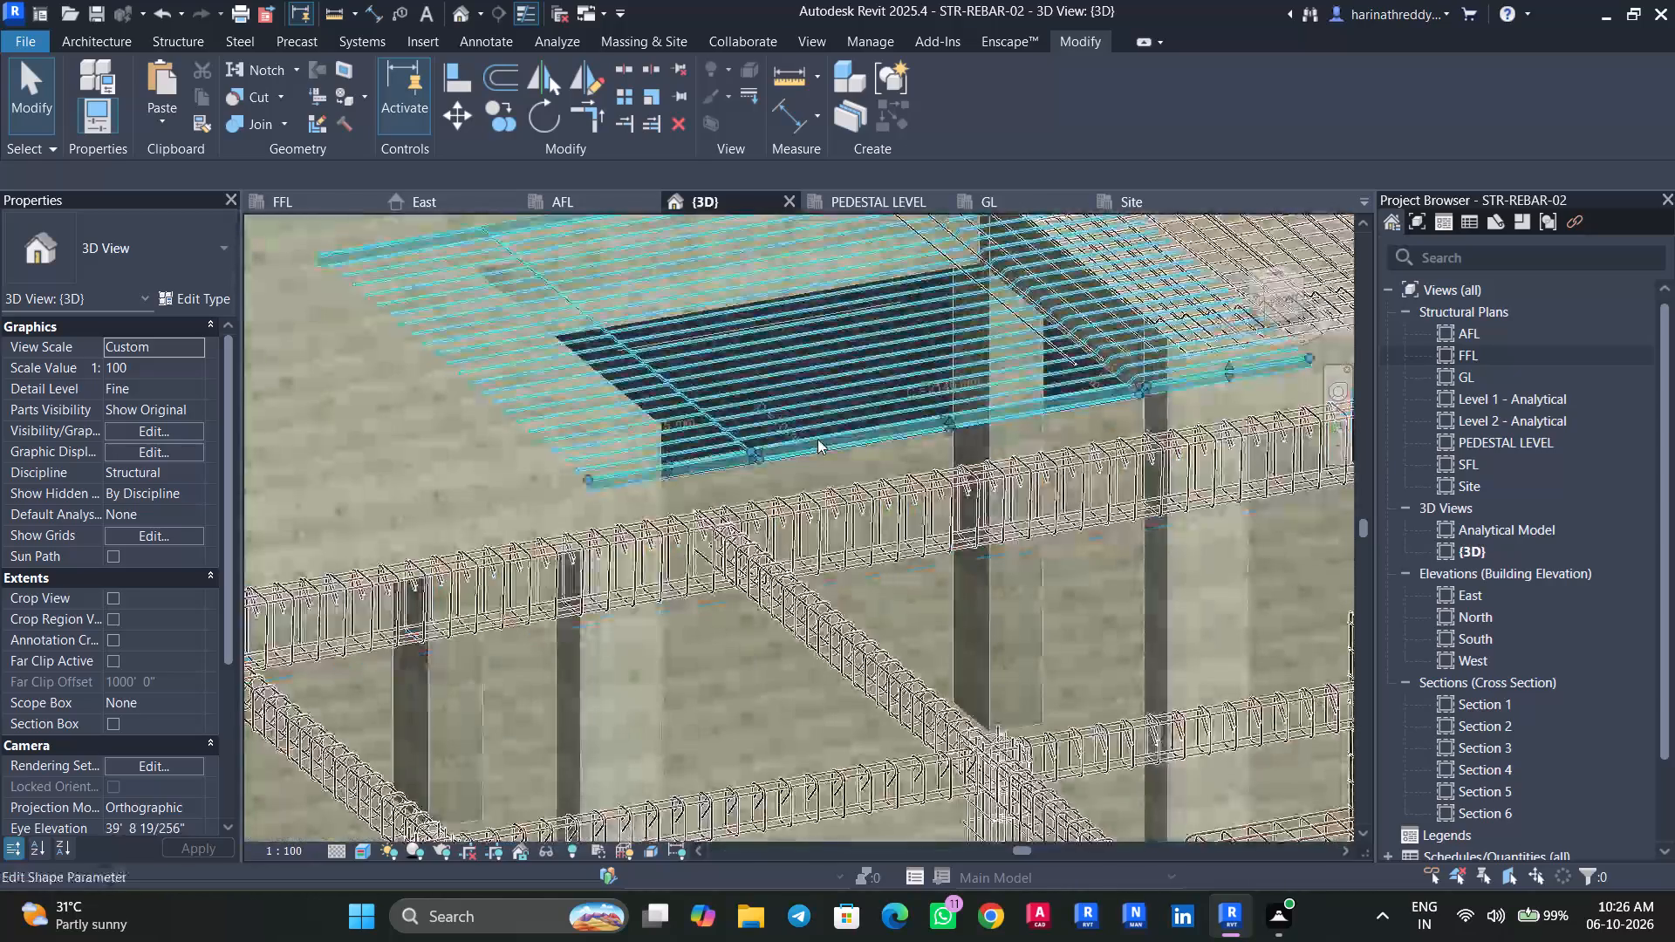
pyautogui.scroll(-4, 817, 439)
pyautogui.keyDown('shift'); pyautogui.moveTo(1206, 517); pyautogui.dragTo(1073, 564, button='middle'); pyautogui.keyUp('shift')
pyautogui.moveTo(1066, 568); pyautogui.dragTo(679, 654, button='middle')
pyautogui.keyDown('shift'); pyautogui.moveTo(1098, 637); pyautogui.dragTo(892, 609, button='middle'); pyautogui.keyUp('shift')
pyautogui.press('Escape')
pyautogui.press('Escape')
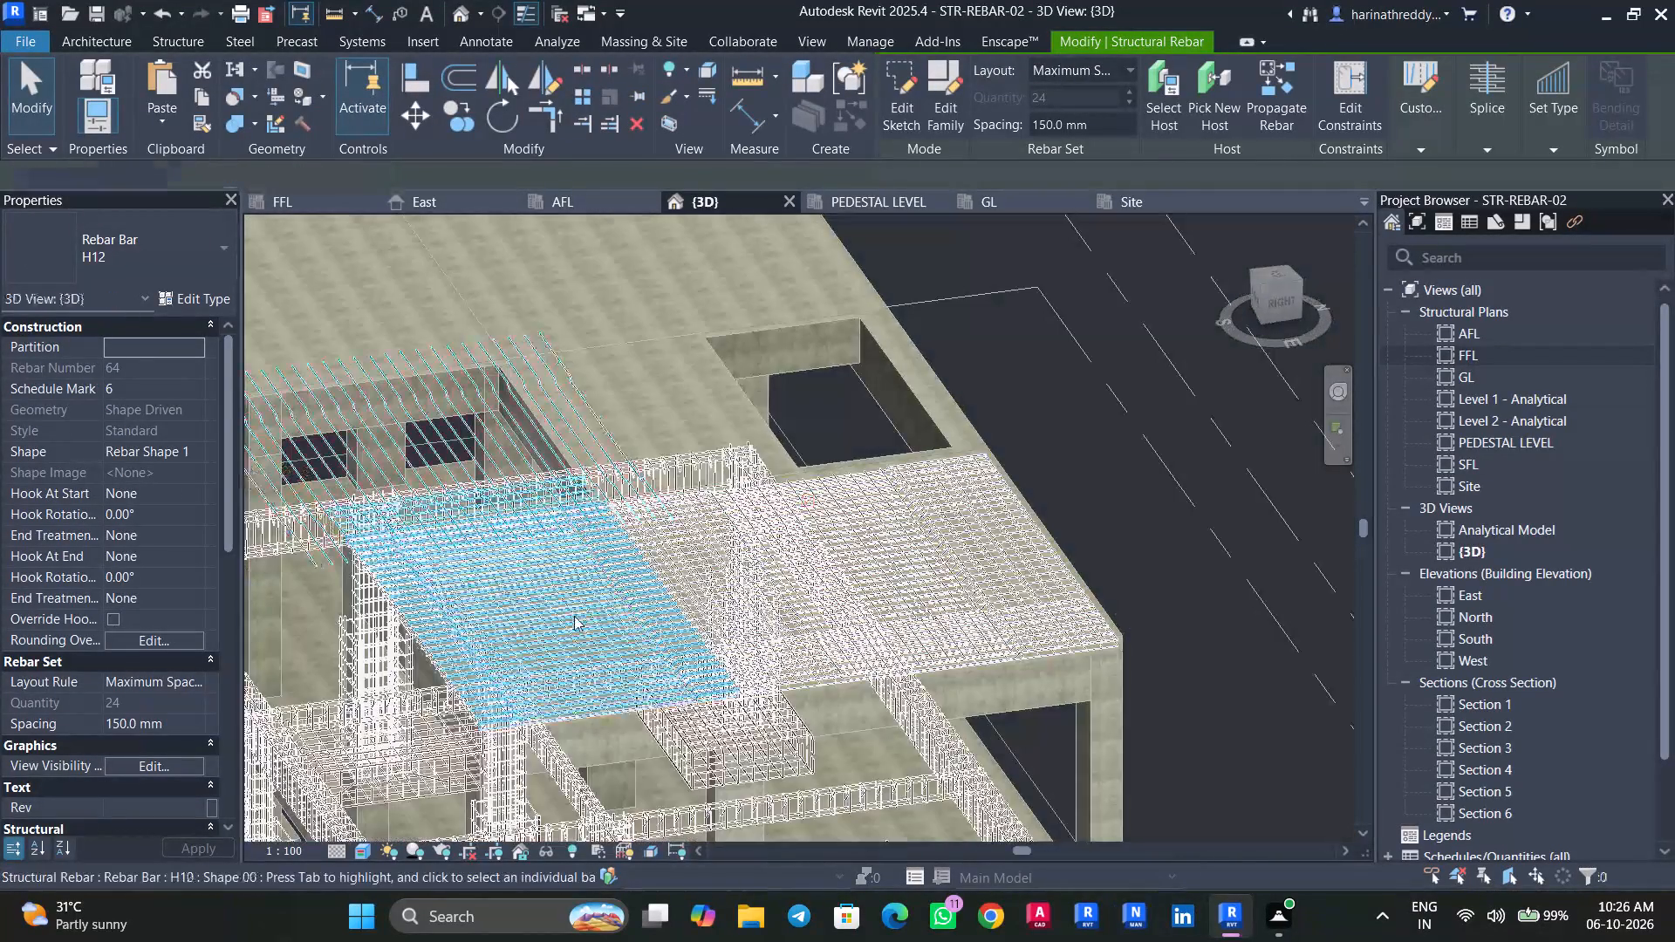
# Examine the bar ends and cranked bars up close along the joint between the two reinforced slabs and their outer edges.
pyautogui.scroll(5, 687, 576)
pyautogui.keyDown('shift'); pyautogui.moveTo(687, 576); pyautogui.dragTo(688, 547, button='middle'); pyautogui.keyUp('shift')
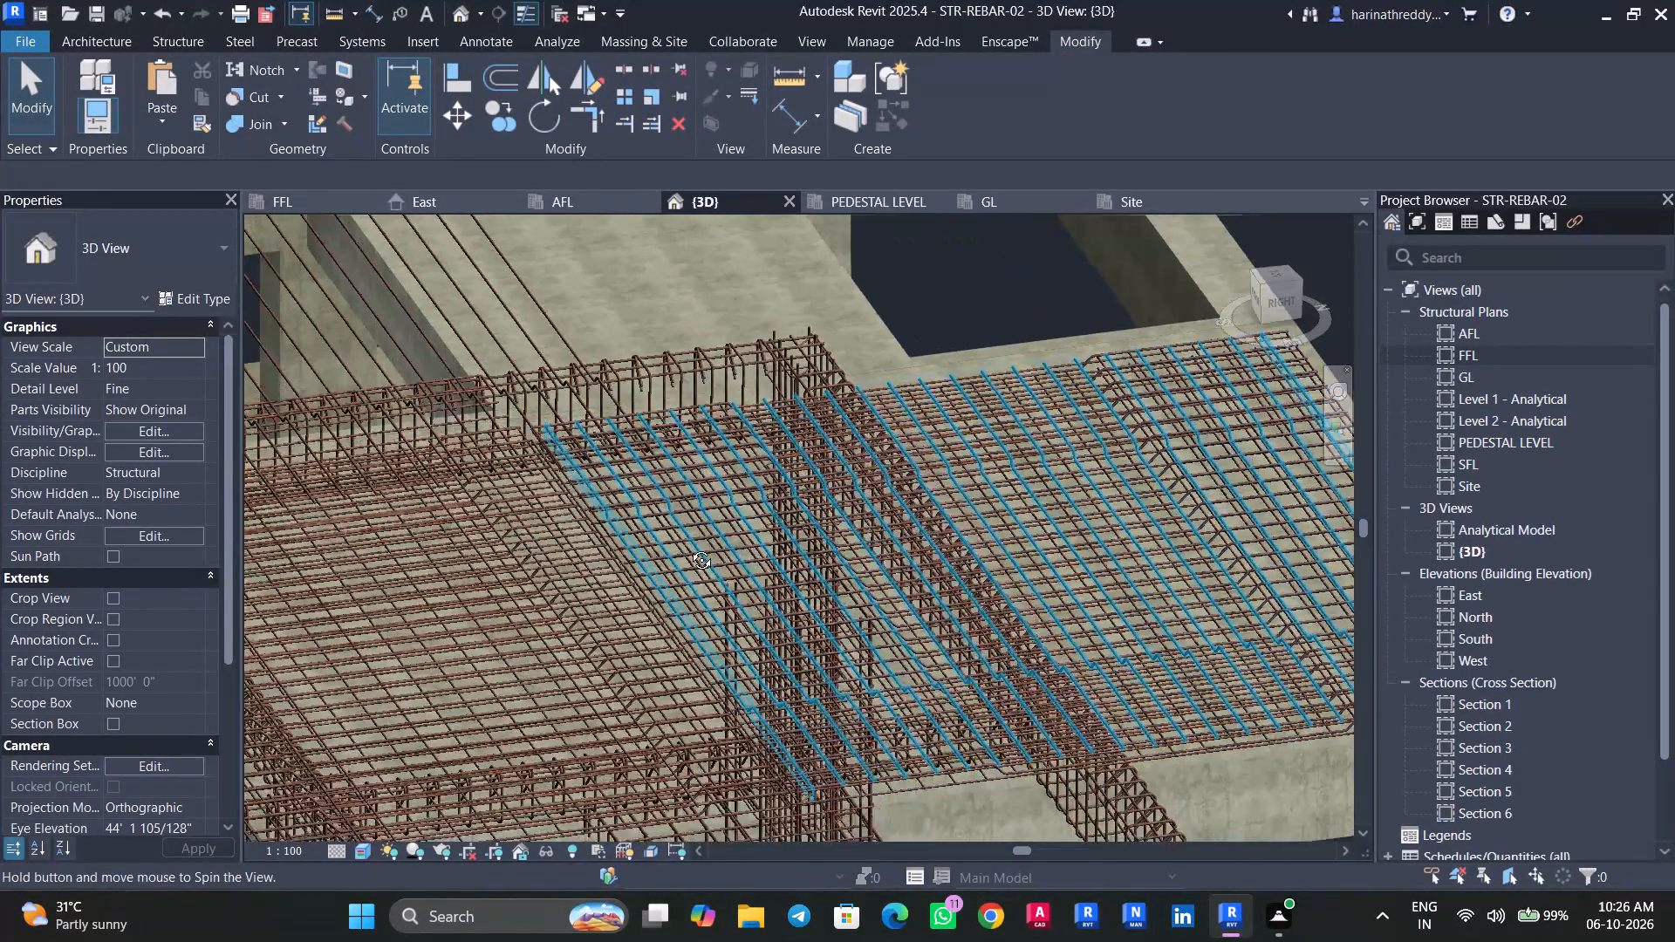
pyautogui.keyDown('shift'); pyautogui.moveTo(688, 547); pyautogui.dragTo(660, 511, button='middle'); pyautogui.keyUp('shift')
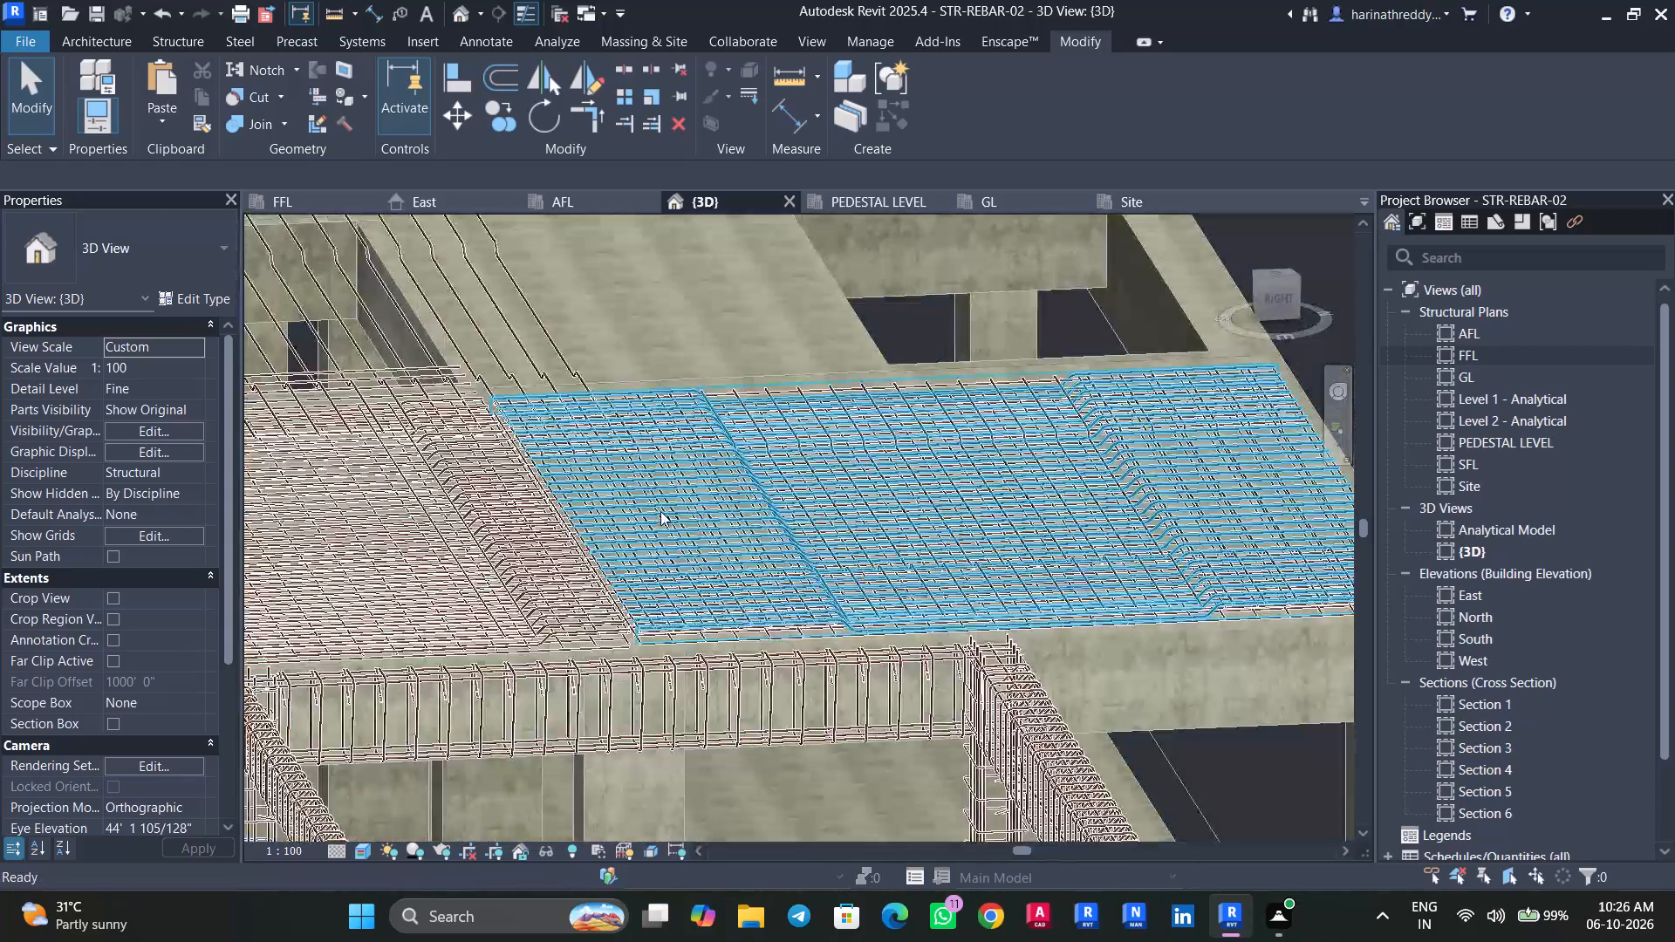
pyautogui.scroll(5, 697, 656)
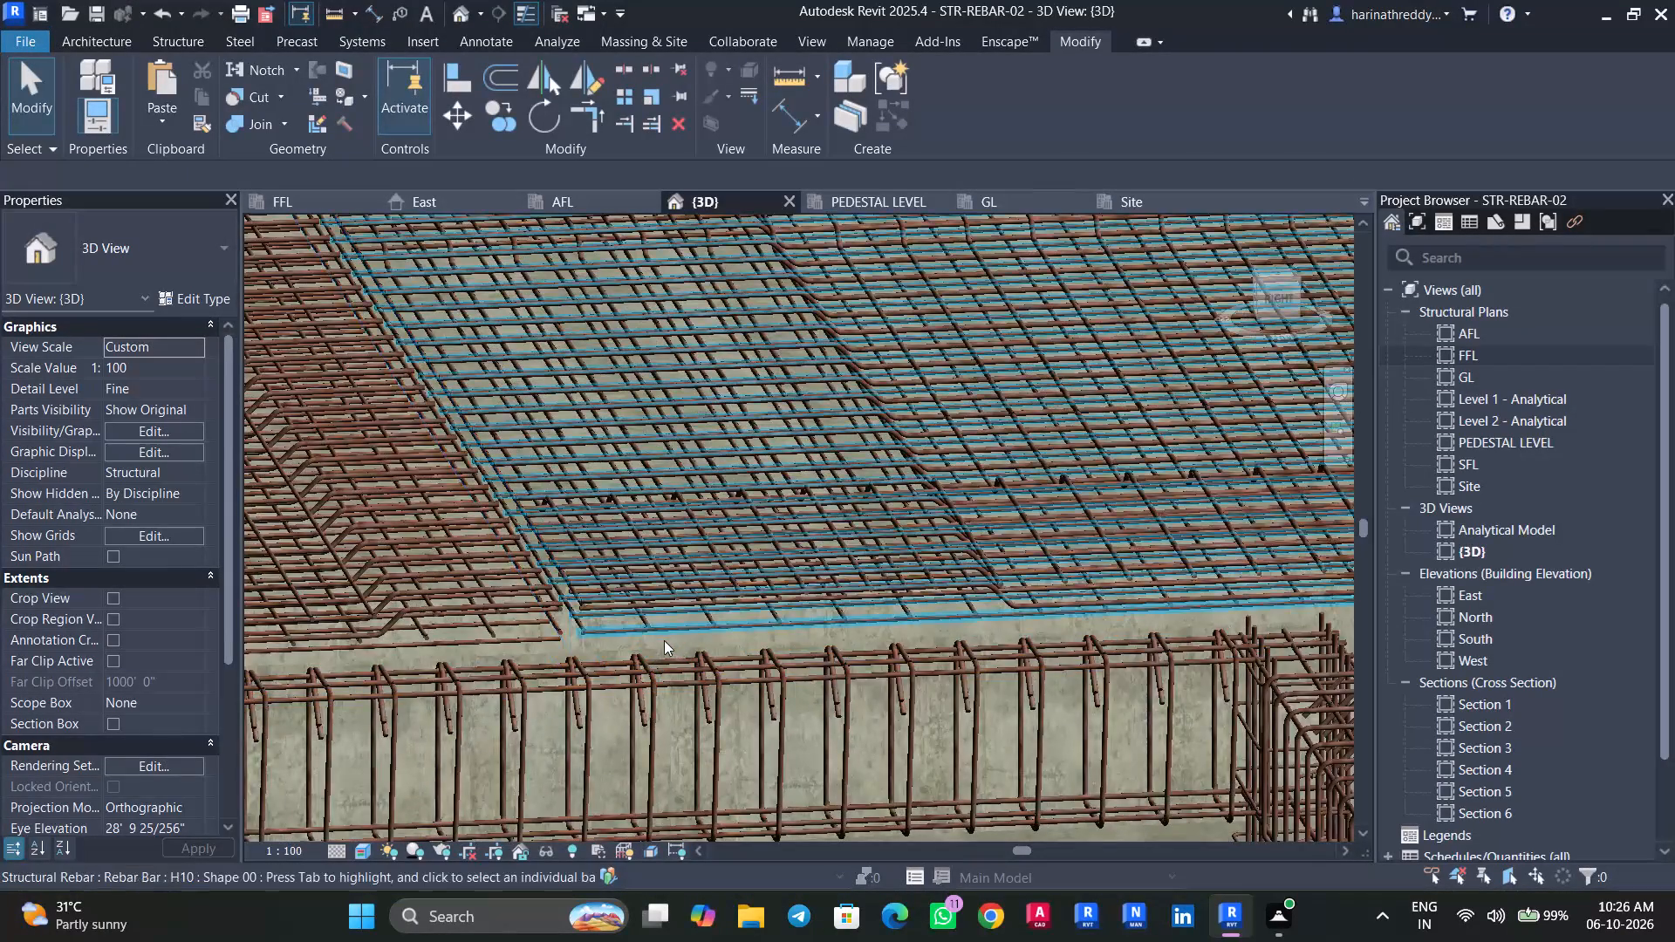
pyautogui.keyDown('shift'); pyautogui.moveTo(659, 634); pyautogui.dragTo(632, 592, button='middle'); pyautogui.keyUp('shift')
pyautogui.moveTo(639, 596); pyautogui.dragTo(1158, 666, button='middle')
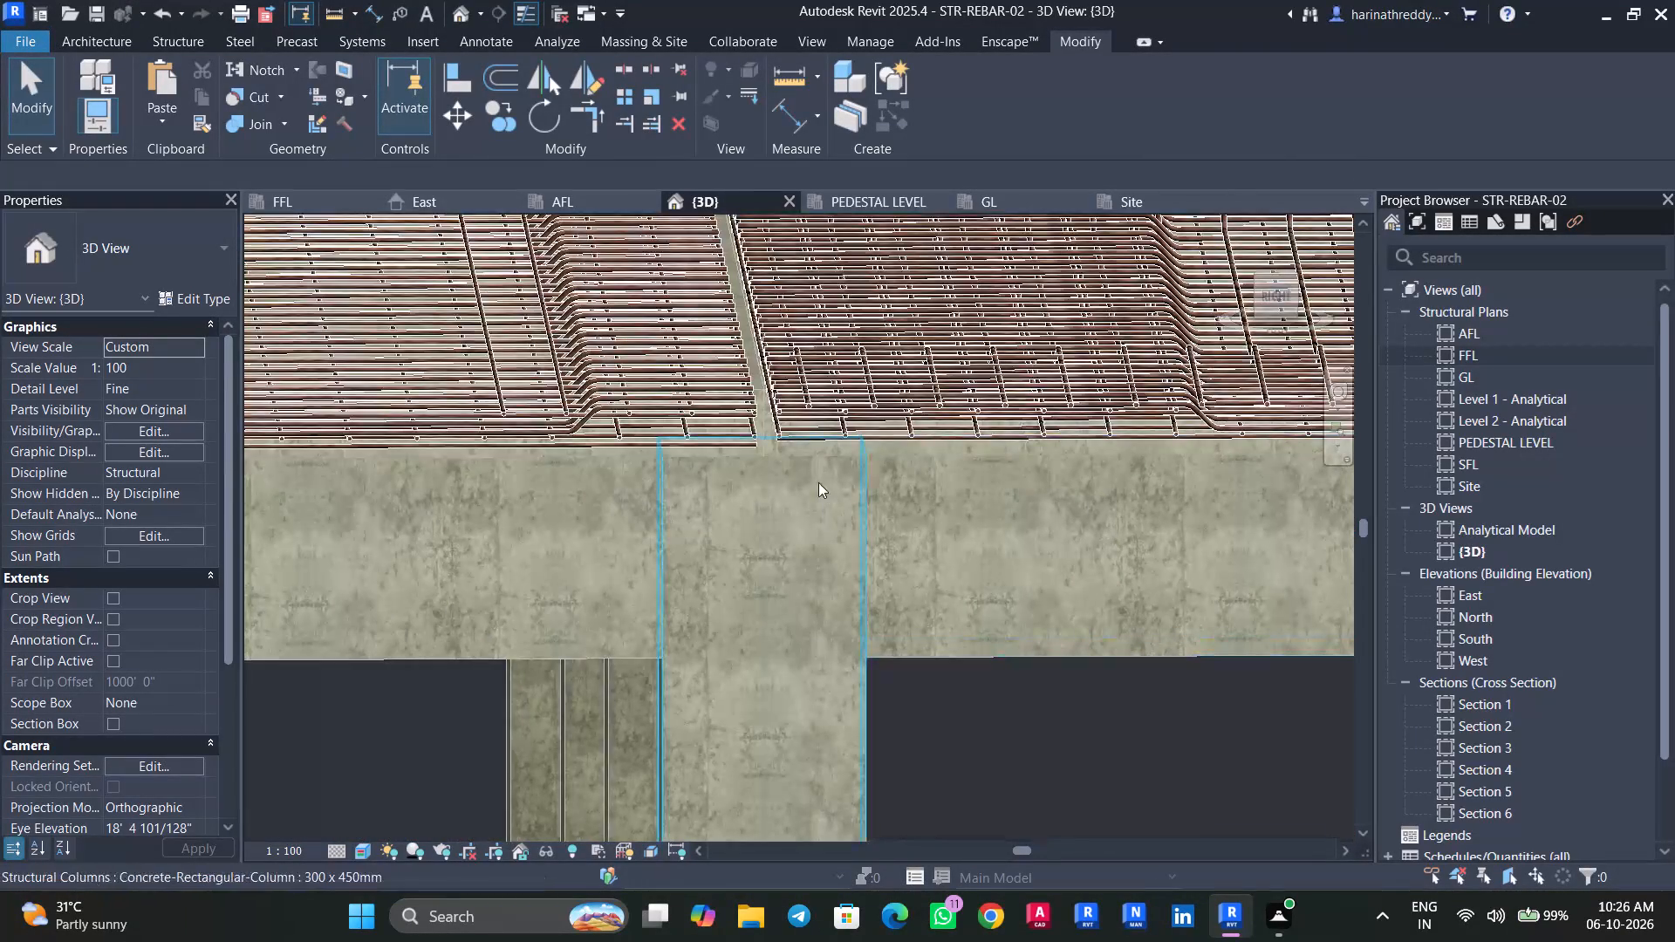
pyautogui.scroll(3, 772, 444)
pyautogui.scroll(-1, 772, 444)
pyautogui.scroll(1, 772, 444)
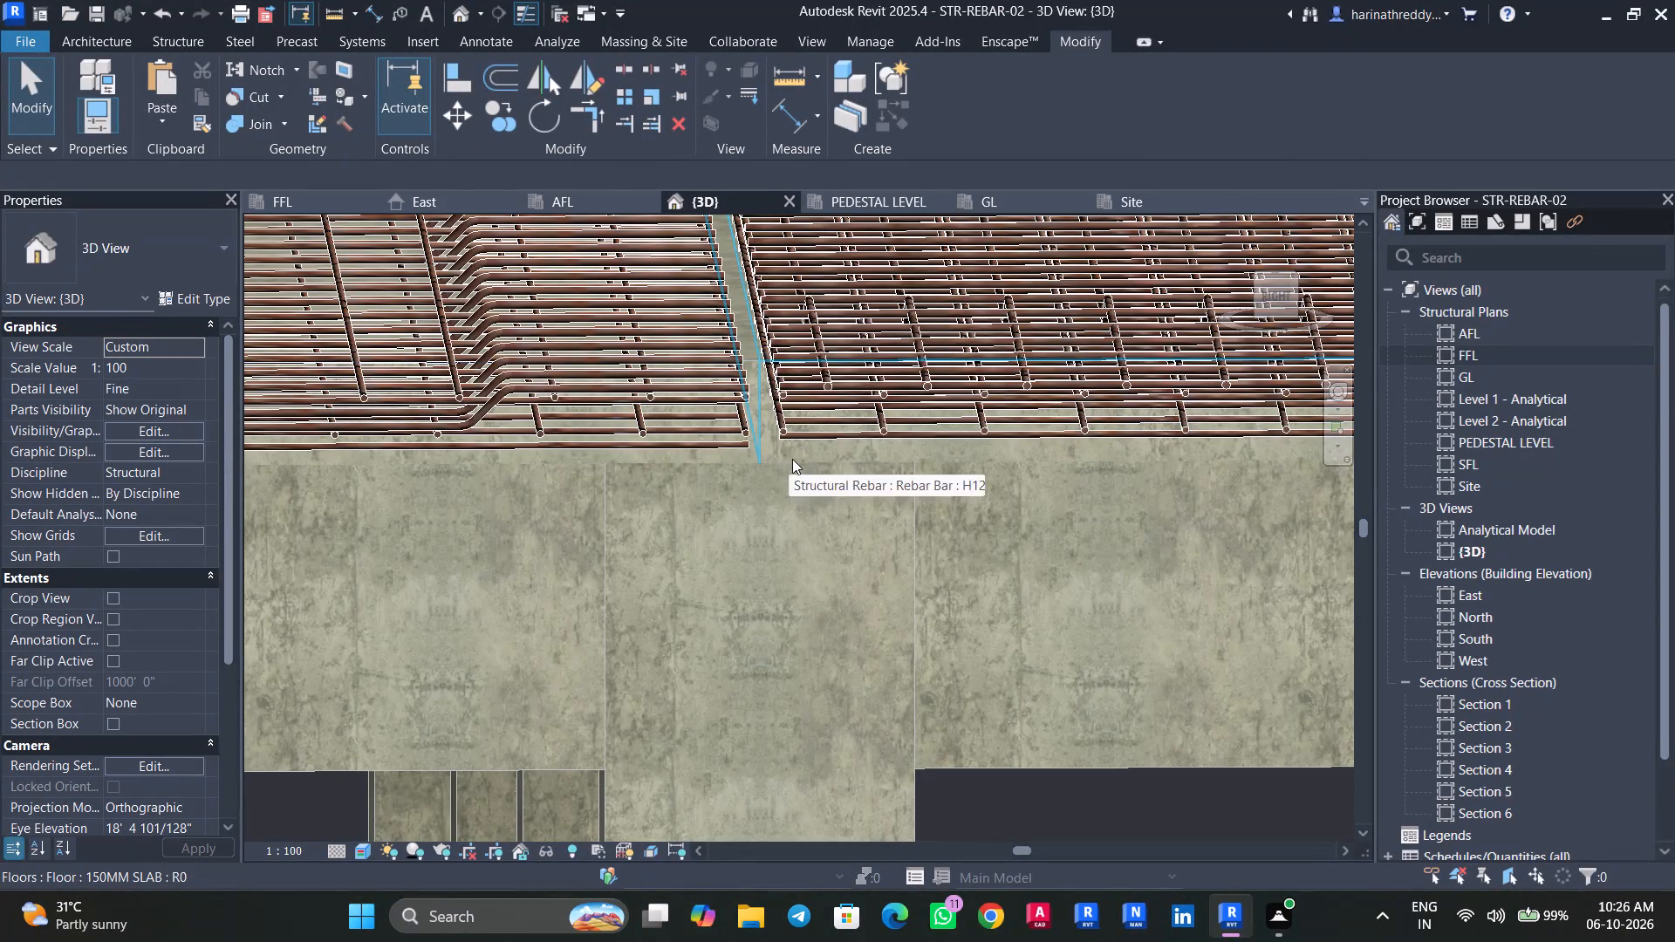
pyautogui.scroll(-3, 792, 459)
pyautogui.moveTo(792, 459); pyautogui.dragTo(1151, 644, button='middle')
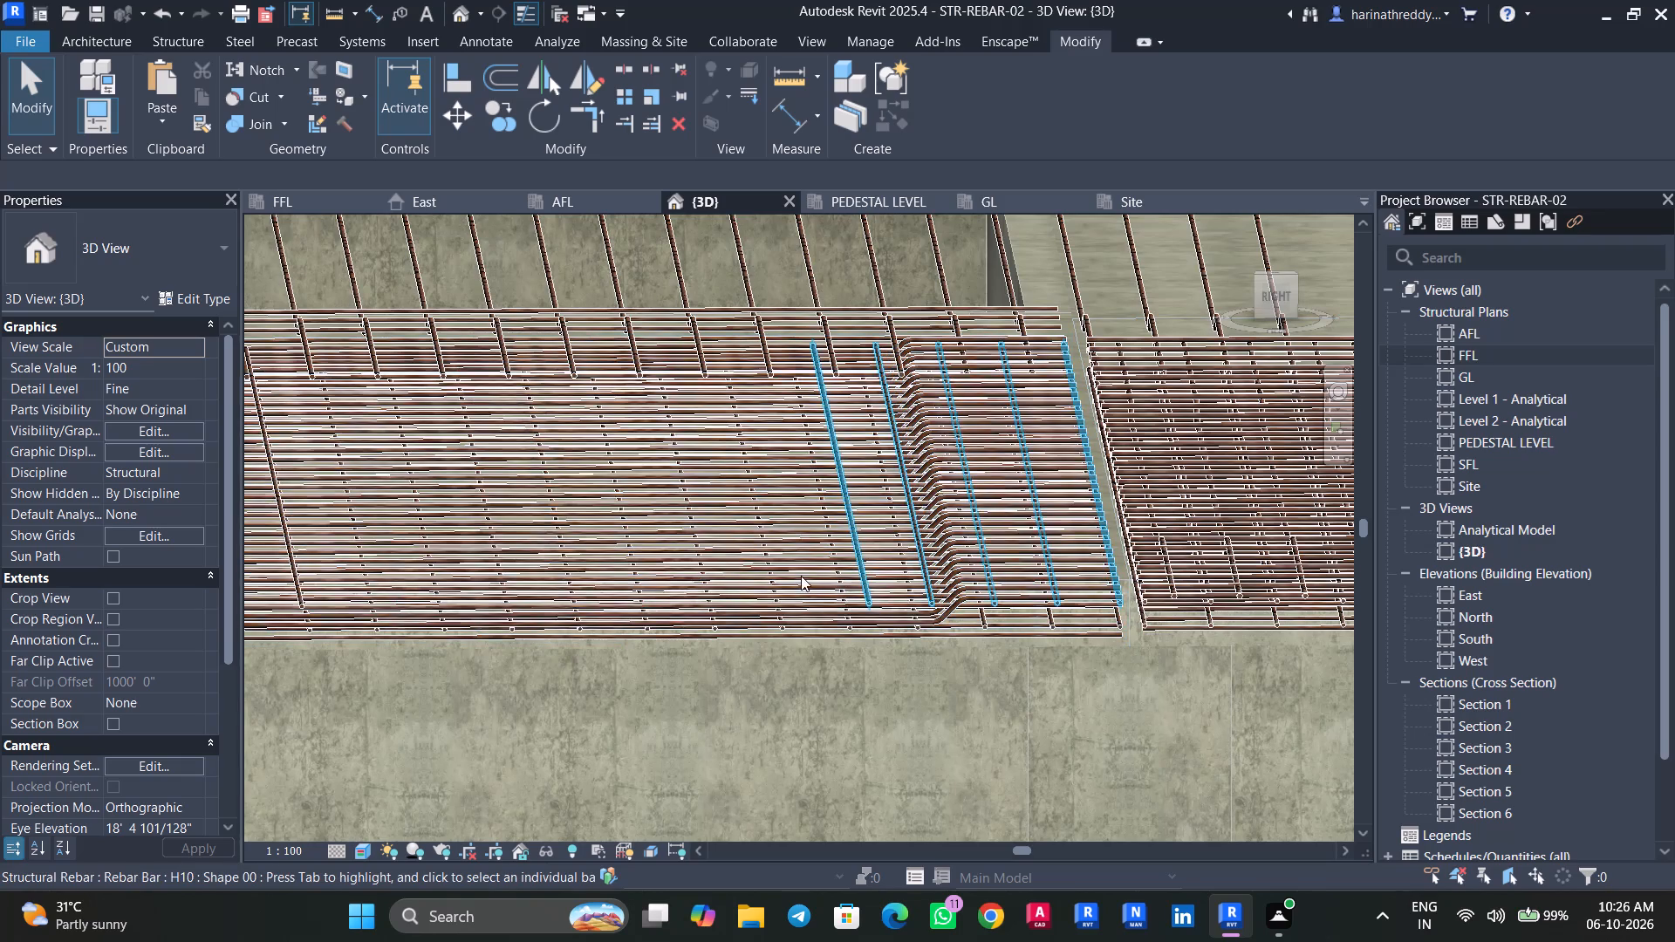
pyautogui.keyDown('shift'); pyautogui.moveTo(805, 563); pyautogui.dragTo(865, 567, button='middle'); pyautogui.keyUp('shift')
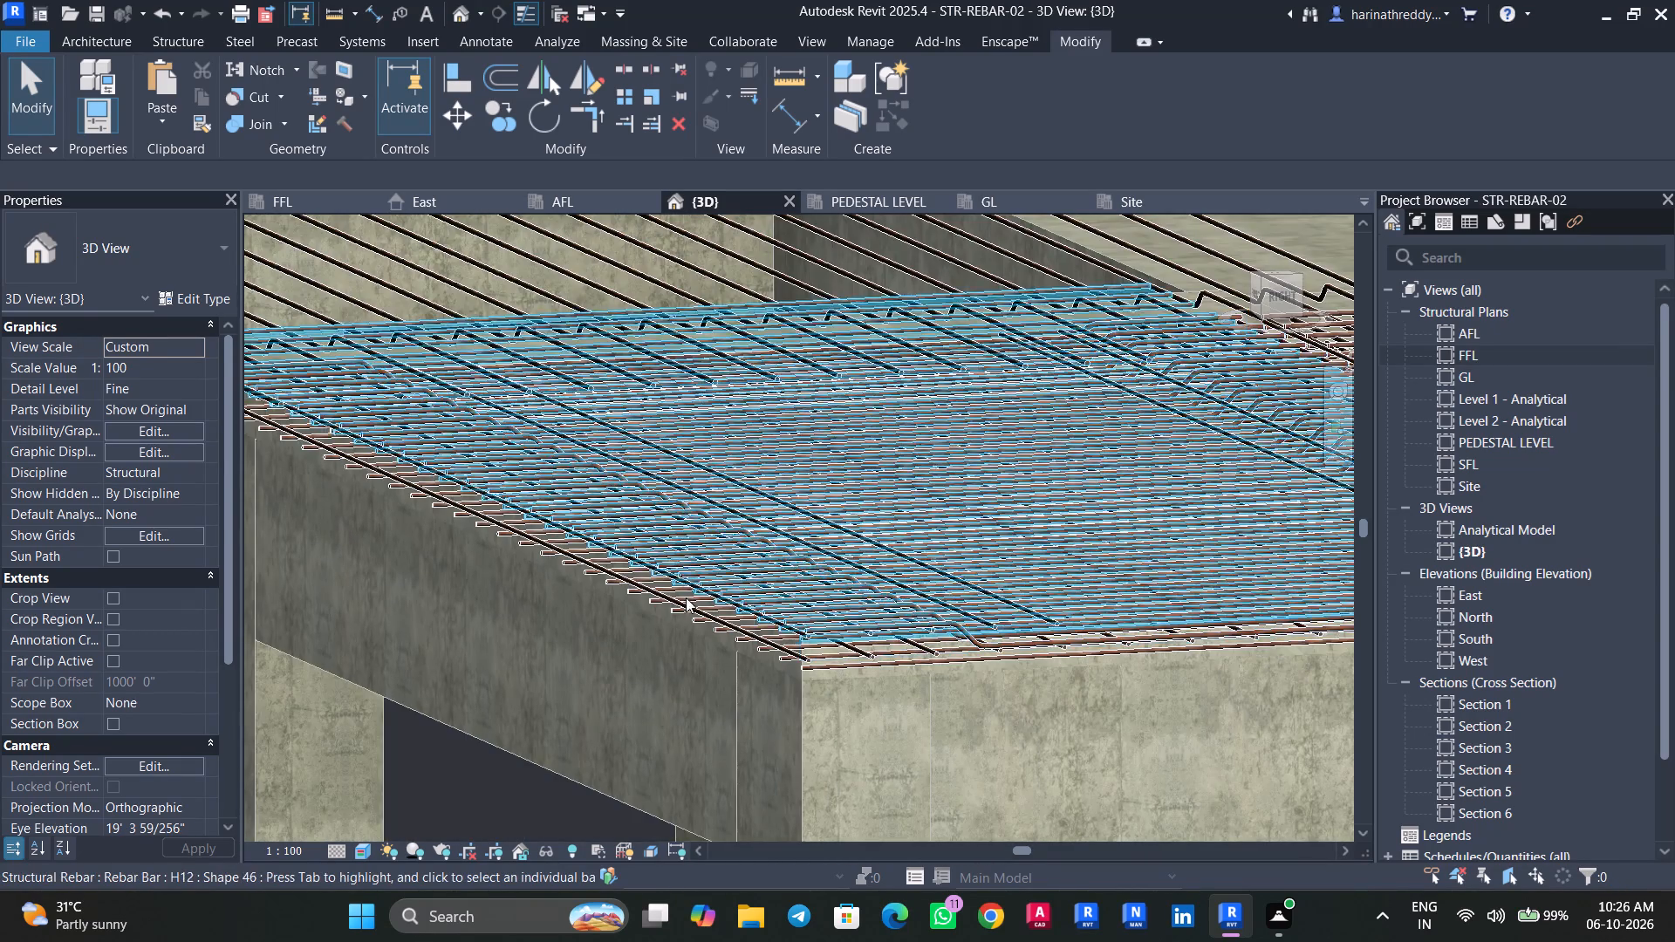
# Nudge the H12 Rebar Shape 1 cranked bar set spanning the floor opening eastward onto the adjoining reinforced 150MM slab.
pyautogui.scroll(-4, 755, 532)
pyautogui.click(631, 369)
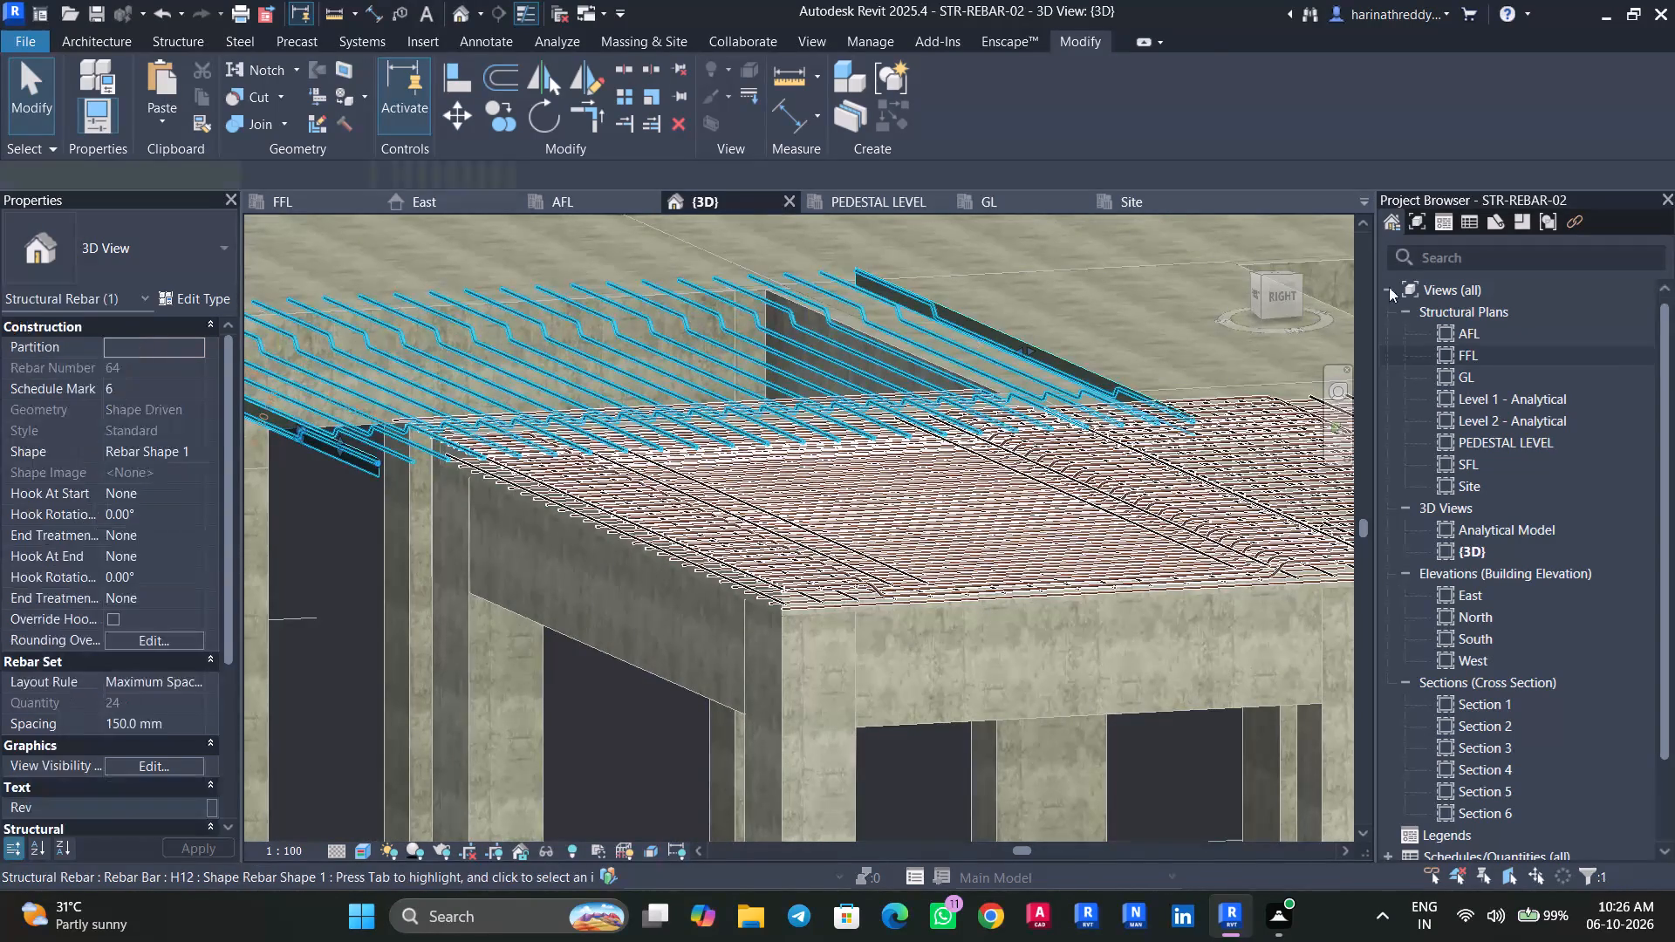
pyautogui.click(1271, 272)
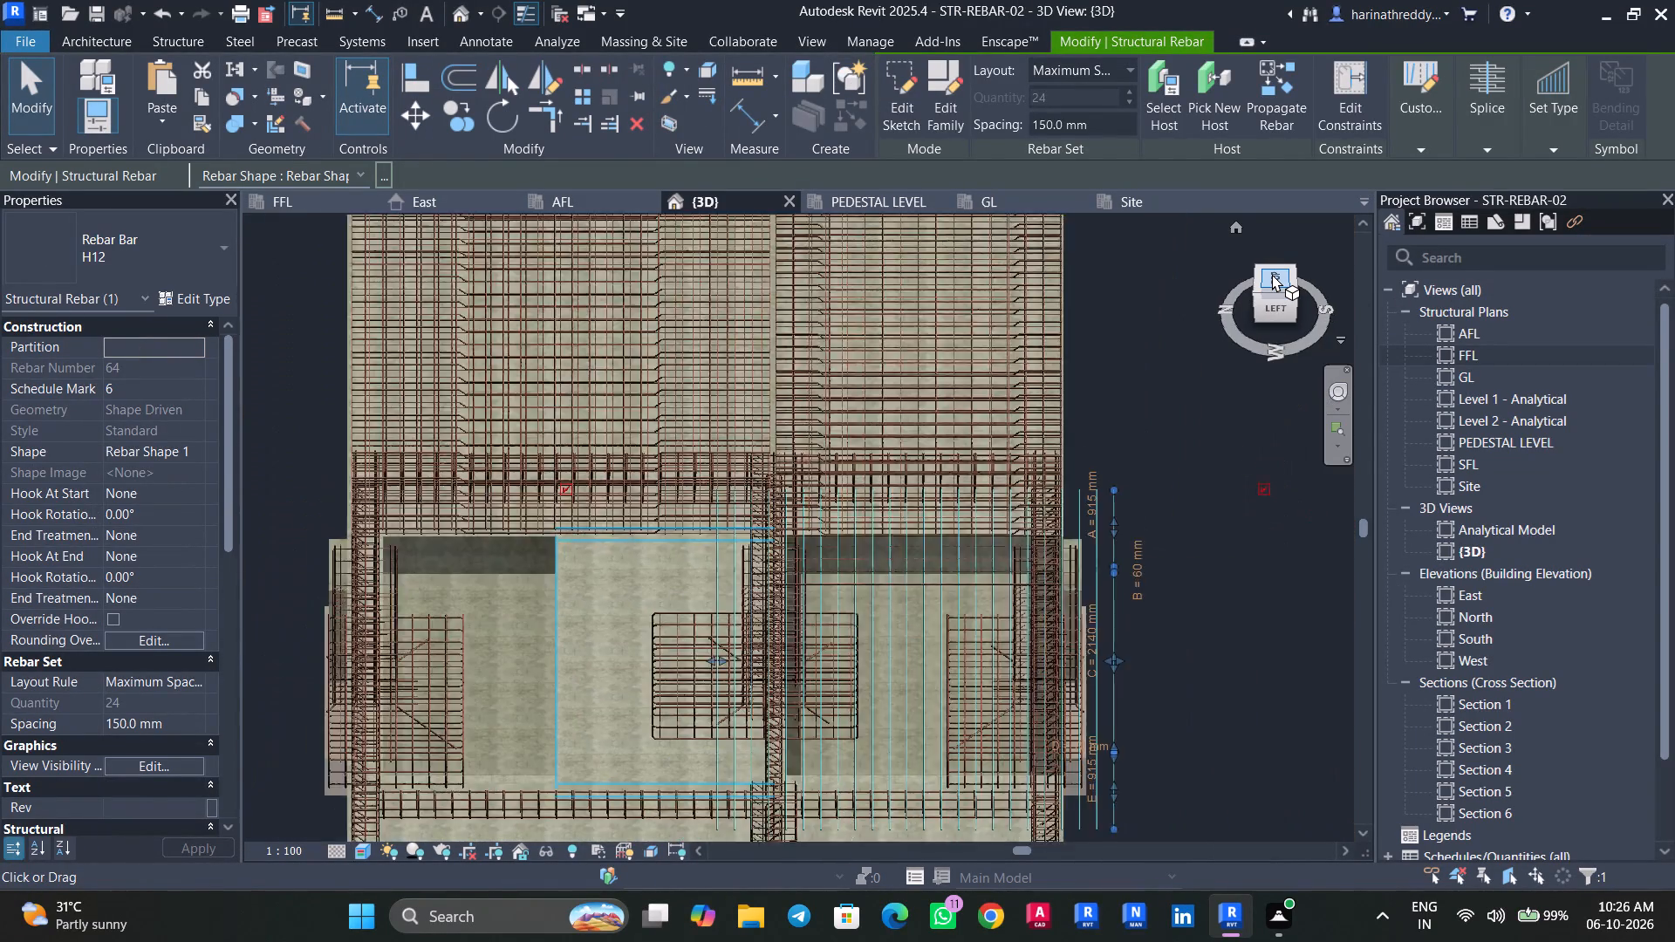
pyautogui.click(1272, 274)
pyautogui.moveTo(1220, 406); pyautogui.dragTo(1182, 673, button='middle')
pyautogui.scroll(-6, 1184, 672)
pyautogui.press('Up')
pyautogui.press('Up')
pyautogui.press('Up')
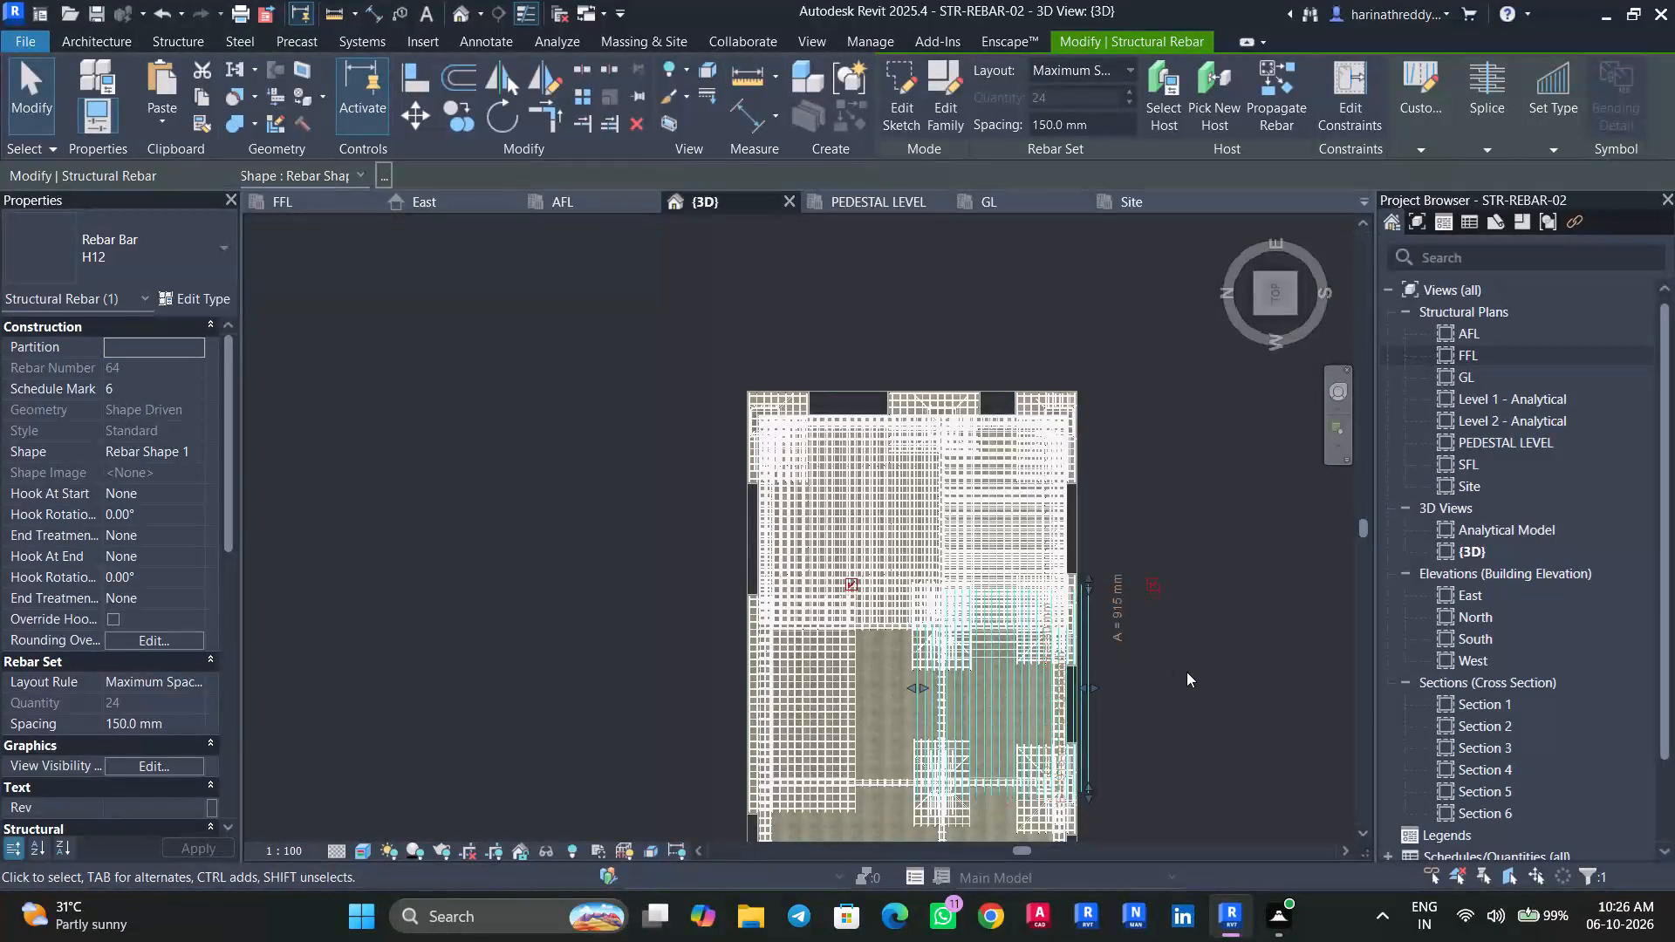
pyautogui.press('Up')
pyautogui.press('Up')
pyautogui.press('Up')
pyautogui.press('Up')
pyautogui.press('Up')
pyautogui.press('Up')
pyautogui.press('Up')
pyautogui.press('Up')
pyautogui.press('Up')
pyautogui.press('Up')
pyautogui.press('Up')
pyautogui.press('Up')
pyautogui.press('Up')
pyautogui.press('Up')
pyautogui.press('Up')
pyautogui.press('Up')
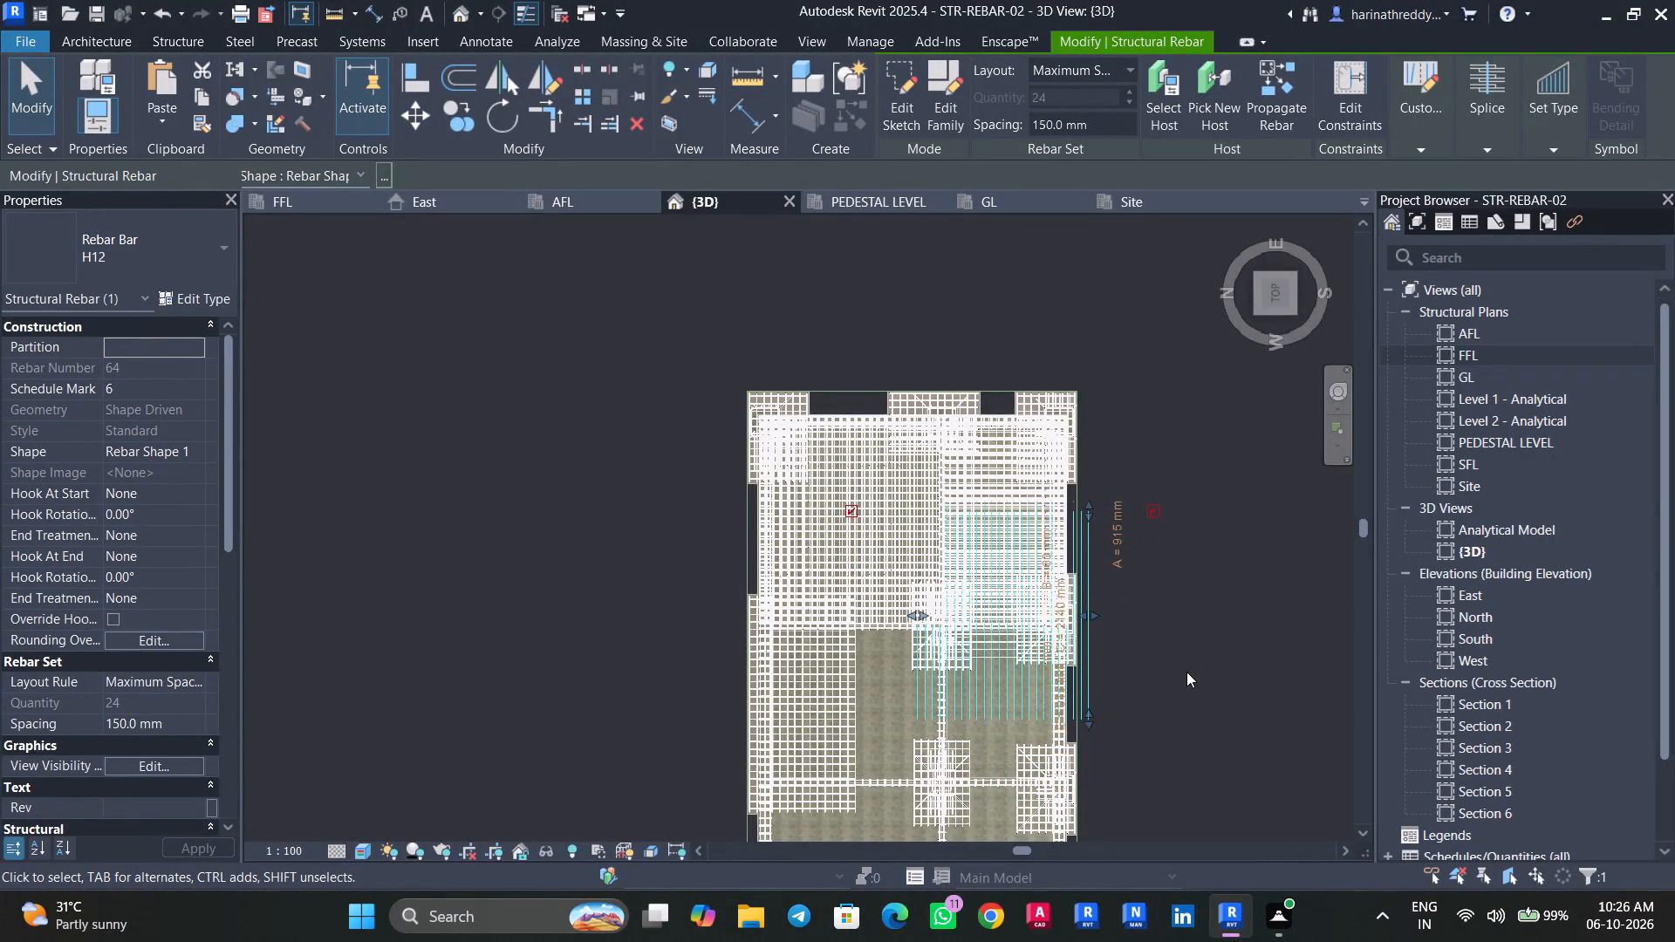
pyautogui.press('Up')
pyautogui.press('Up')
pyautogui.press('Up')
pyautogui.press('Up')
pyautogui.press('Up')
pyautogui.press('Up')
pyautogui.press('Up')
pyautogui.press('Up')
pyautogui.press('Up')
pyautogui.press('Up')
pyautogui.press('Up')
pyautogui.press('Up')
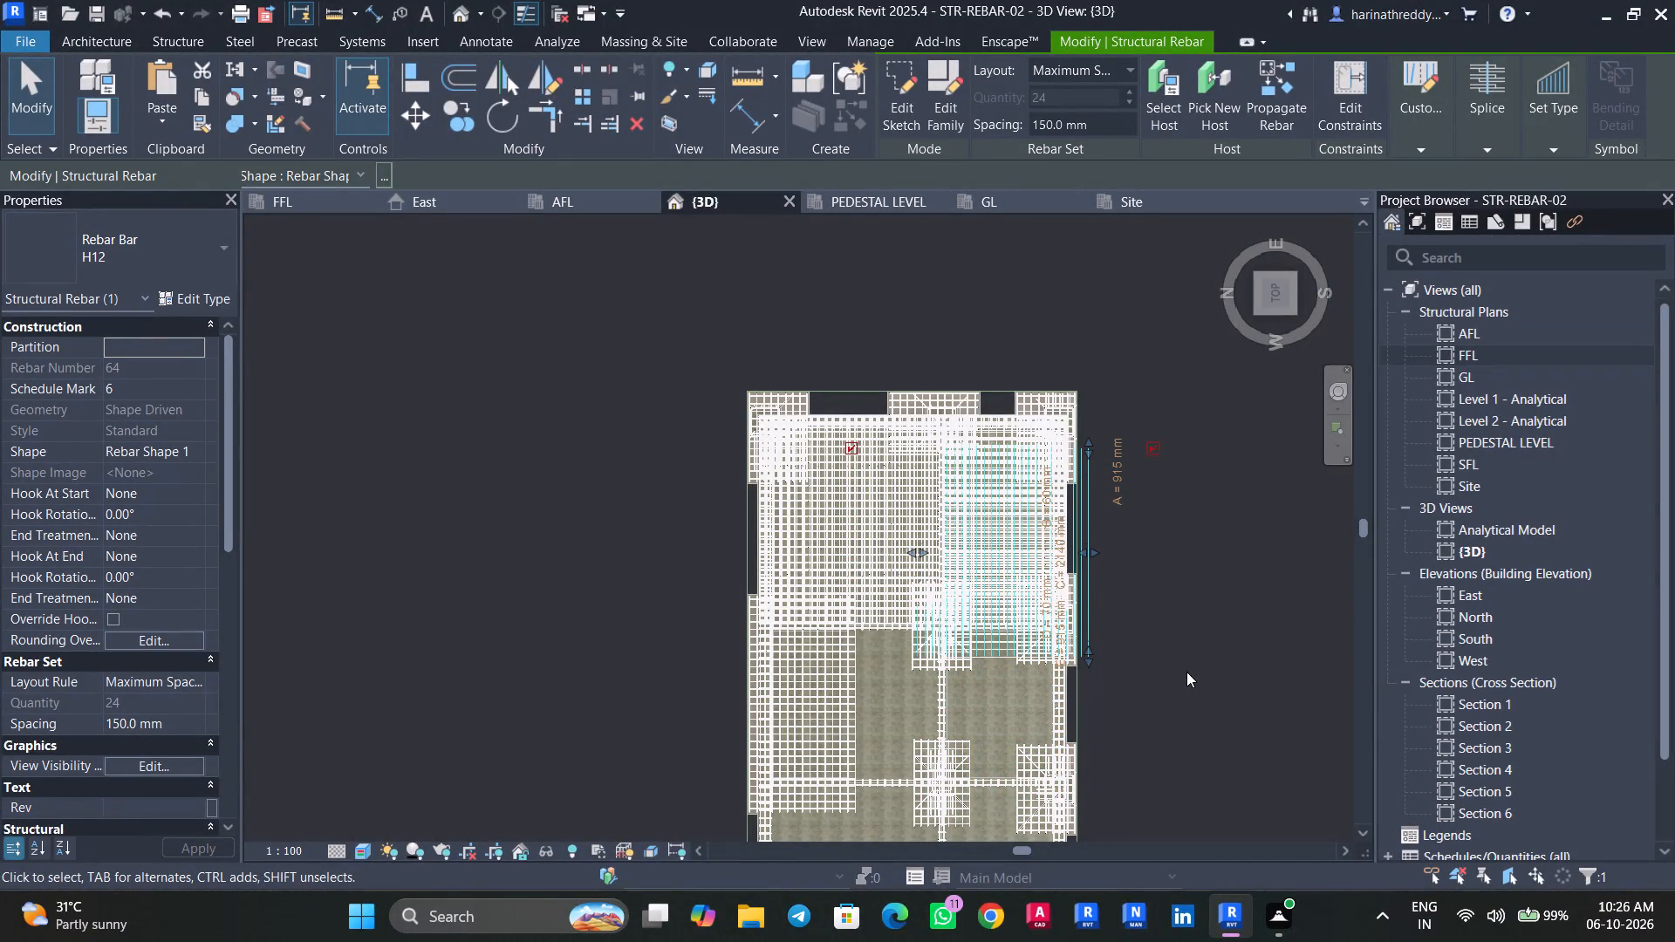
pyautogui.press('Up')
pyautogui.press('Up')
pyautogui.press('Up')
pyautogui.press('Up')
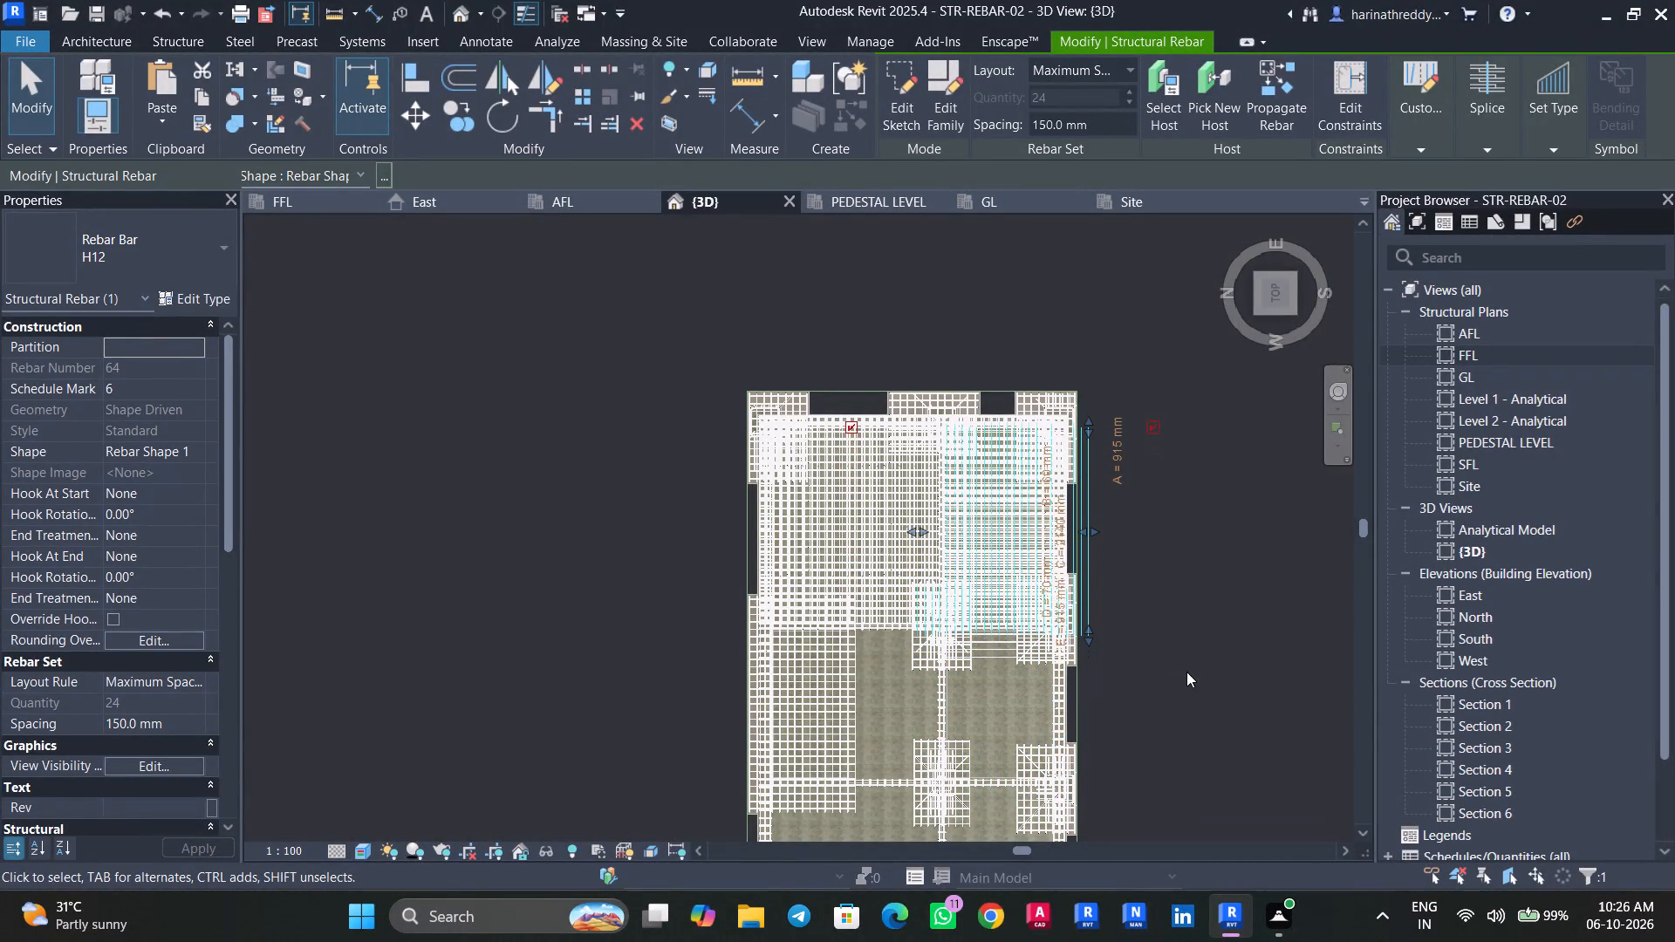
pyautogui.press('Up')
pyautogui.press('Down')
pyautogui.press('Down')
pyautogui.press('Down')
pyautogui.press('Down')
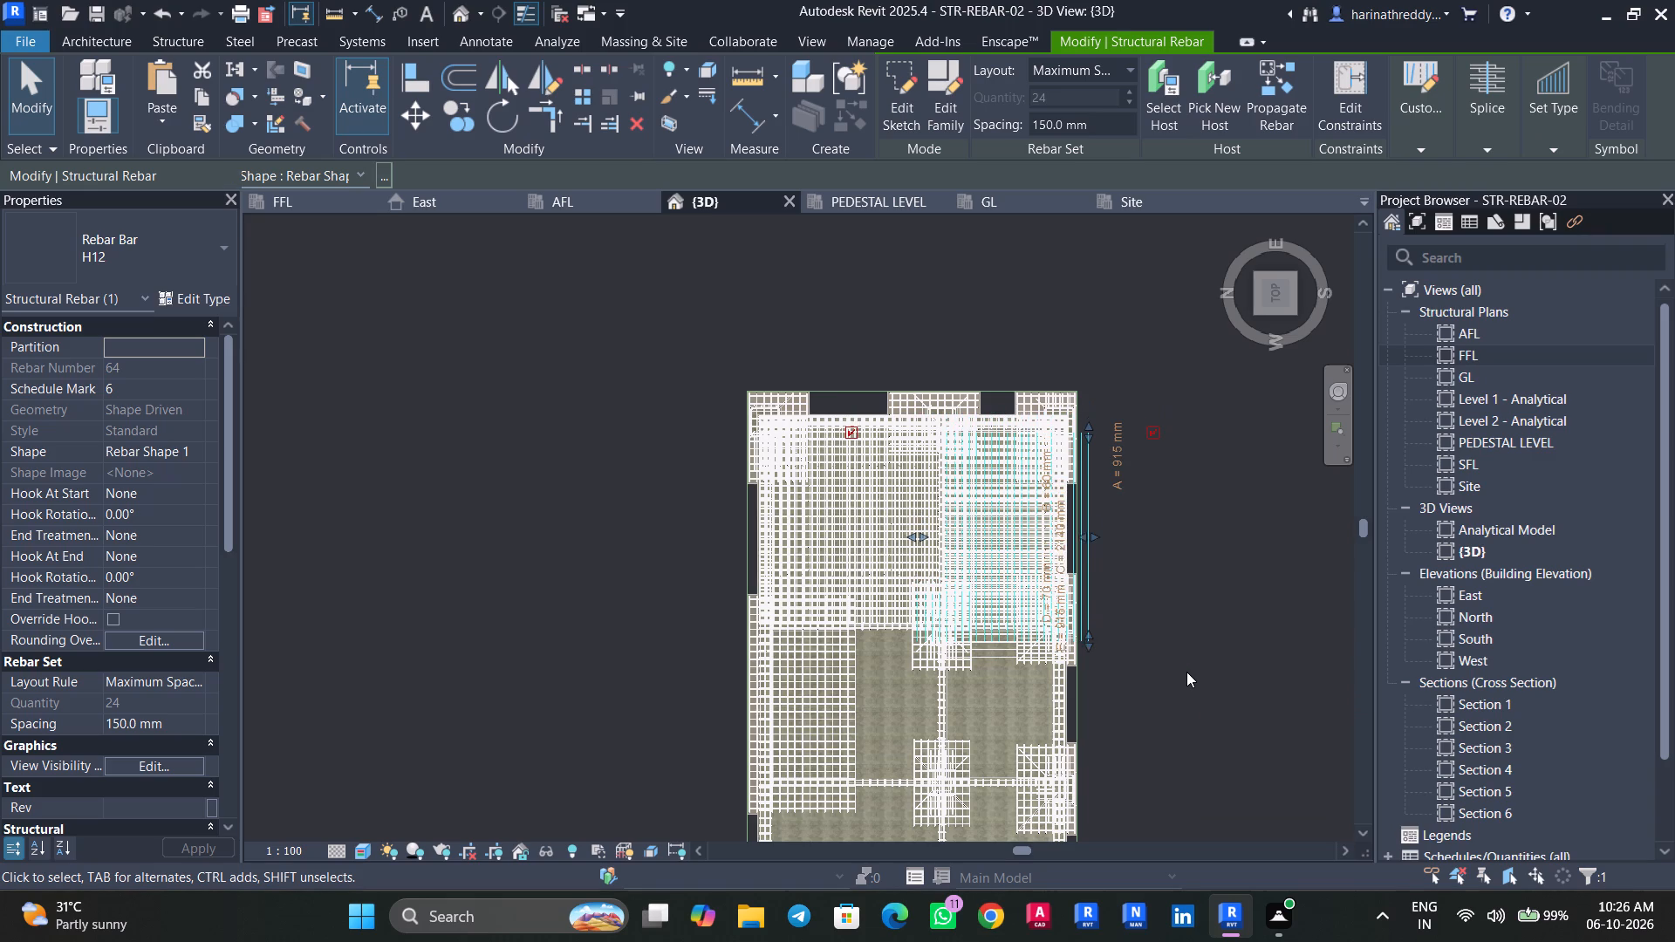
# Adjust the H12 cranked bar set's southern extent so its last bar sits just inside the slab's outer edge.
pyautogui.scroll(7, 1084, 530)
pyautogui.moveTo(1093, 543); pyautogui.dragTo(1034, 543)
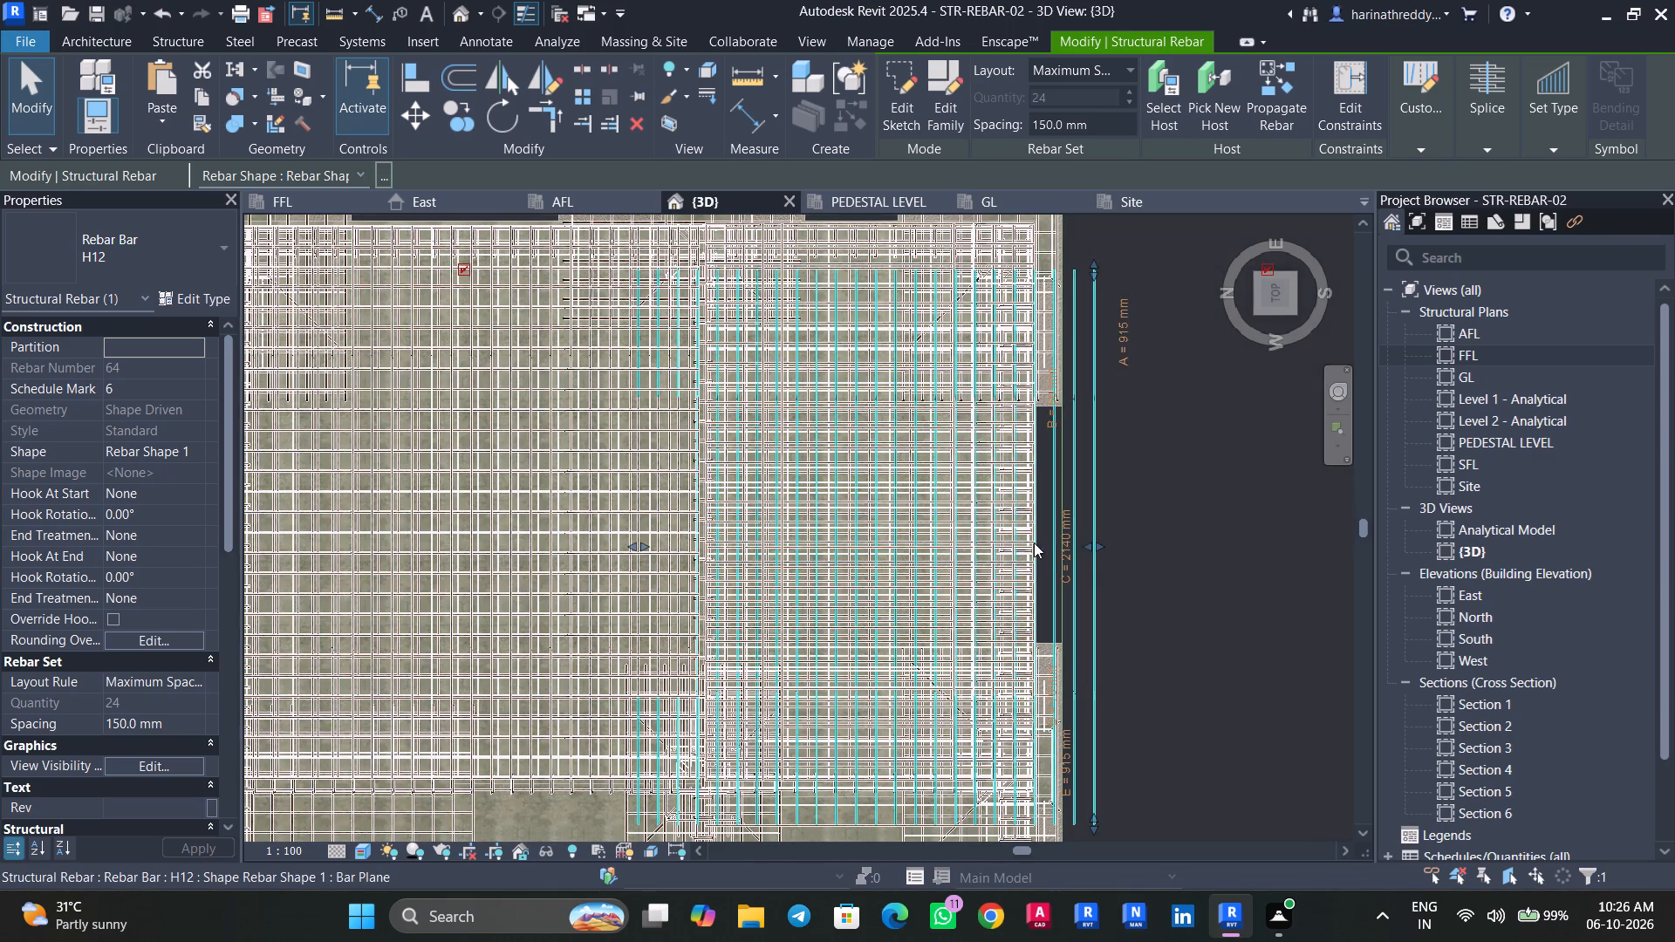
pyautogui.moveTo(1034, 543); pyautogui.dragTo(1014, 532)
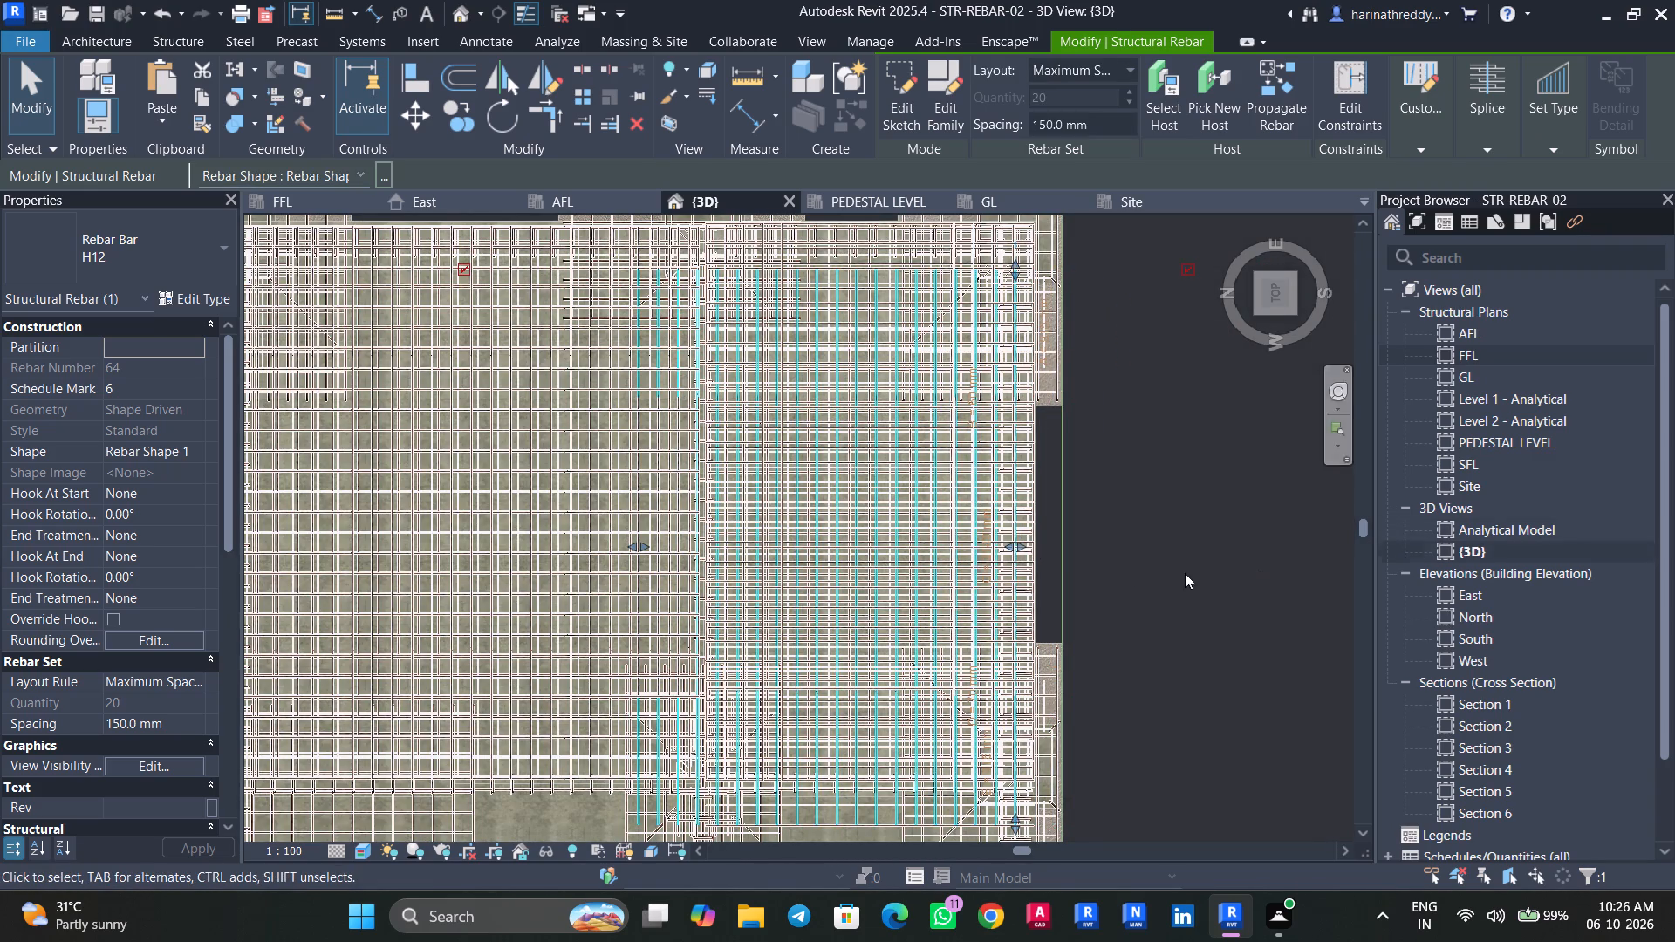
pyautogui.scroll(10, 1016, 543)
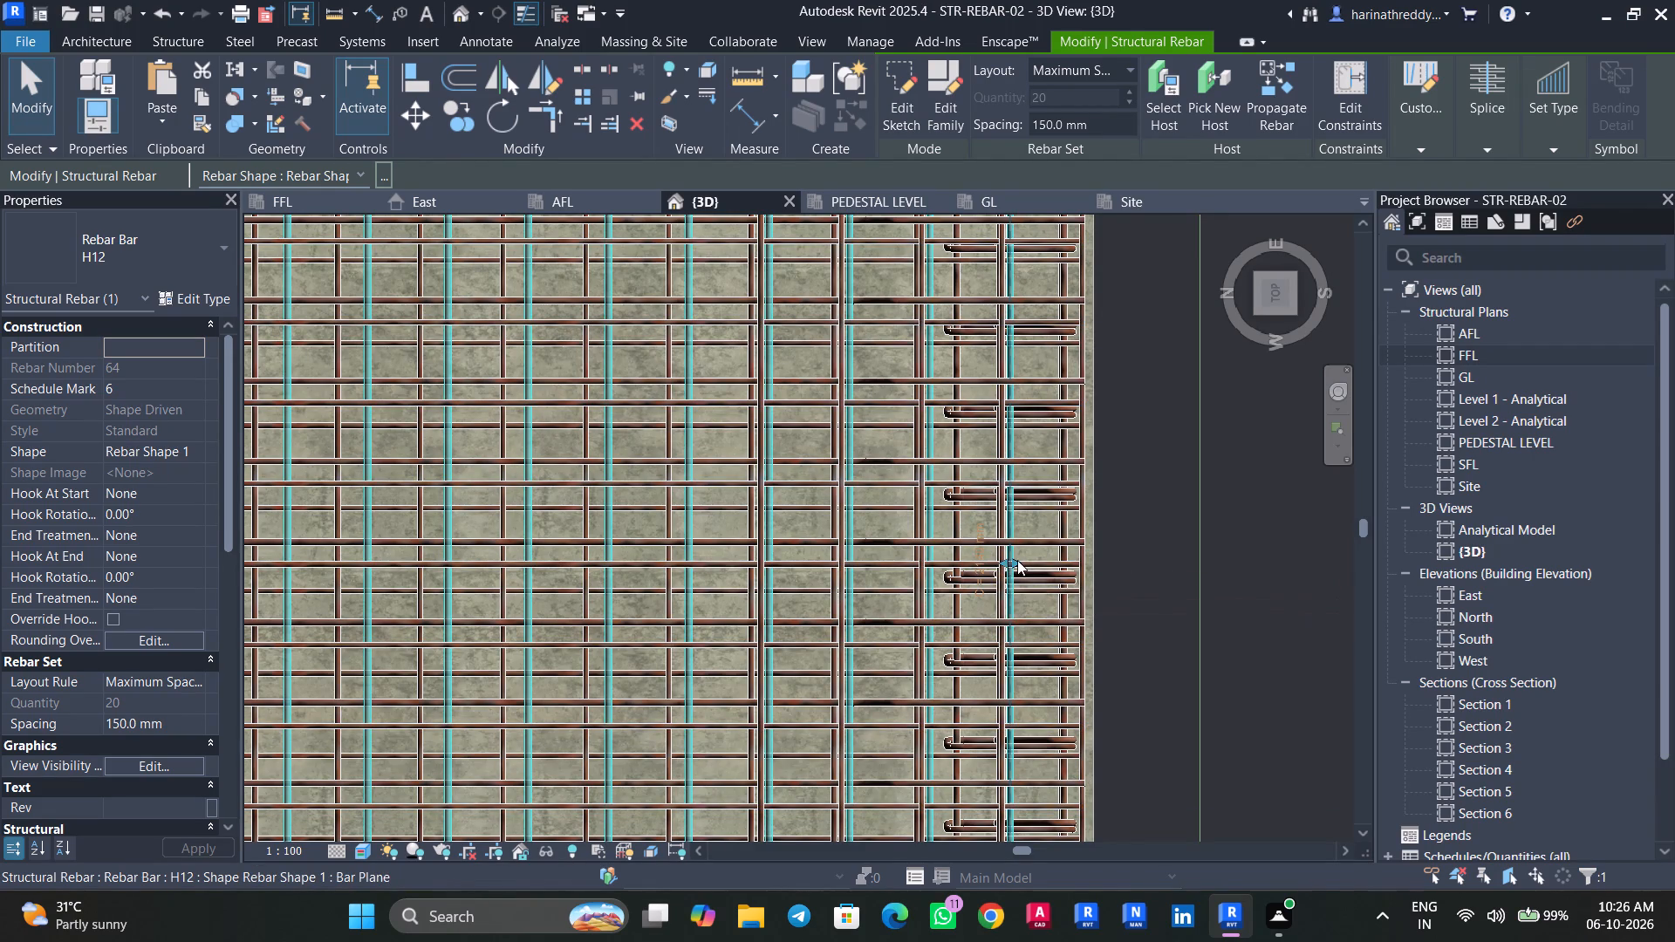
pyautogui.moveTo(1012, 559); pyautogui.dragTo(1075, 564)
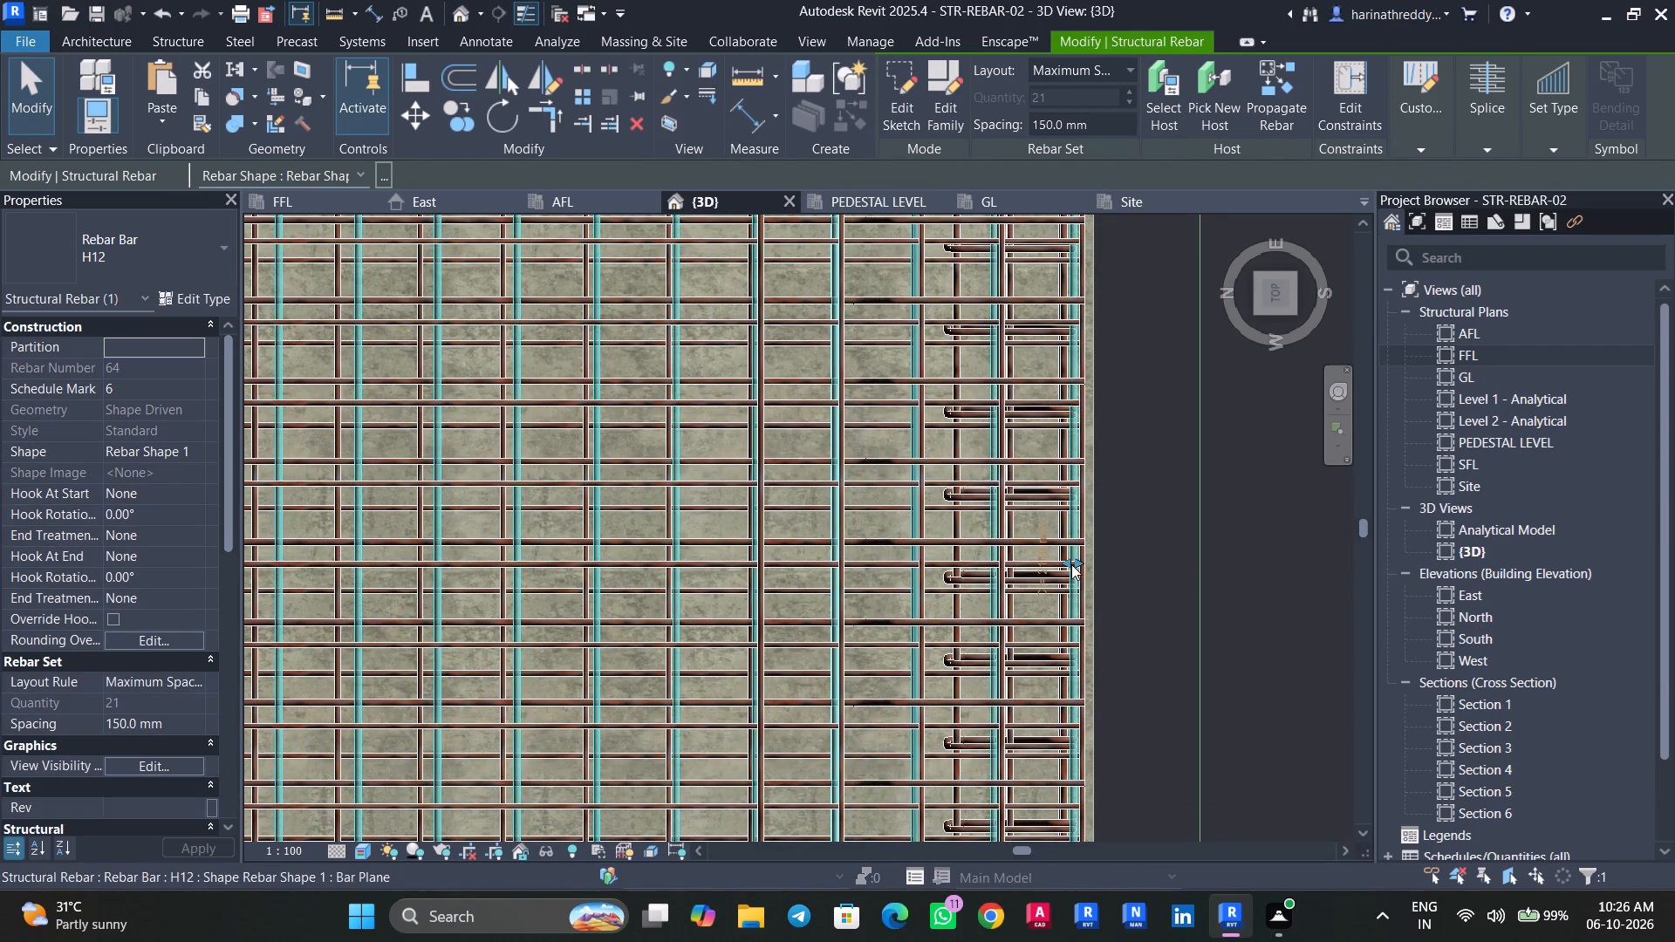
# Pull the H12 cranked bar set's northern extent back to the beam joint between the two reinforced slabs.
pyautogui.scroll(-6, 1128, 575)
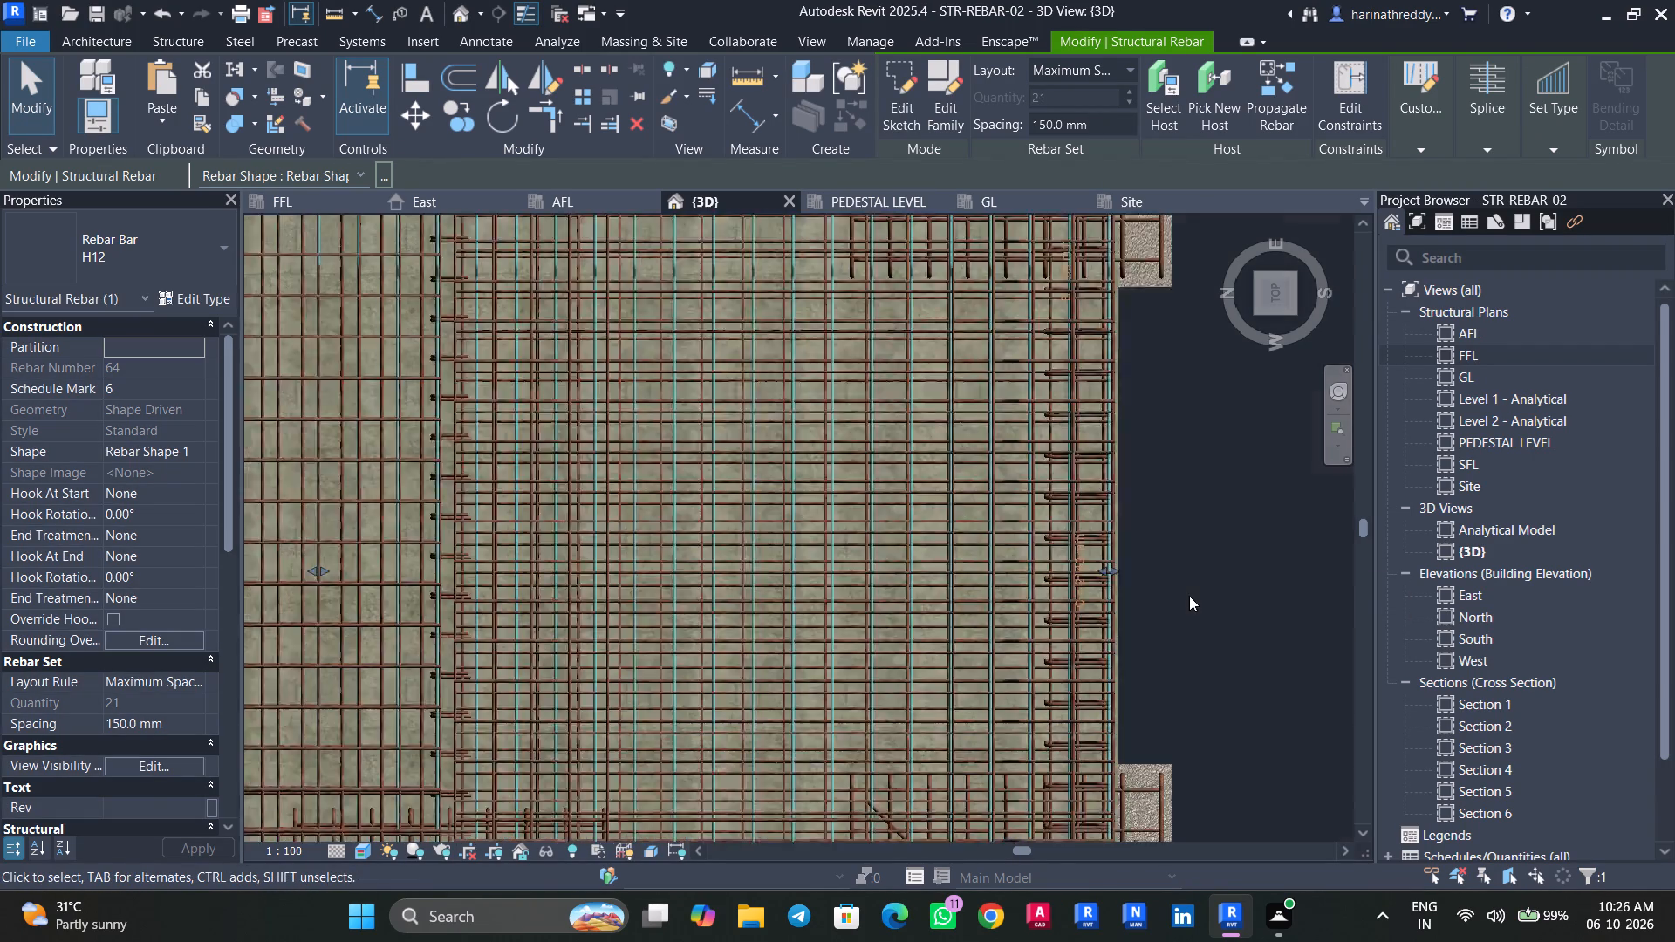
pyautogui.scroll(1, 1189, 596)
pyautogui.scroll(-3, 1189, 596)
pyautogui.moveTo(623, 575); pyautogui.dragTo(697, 584)
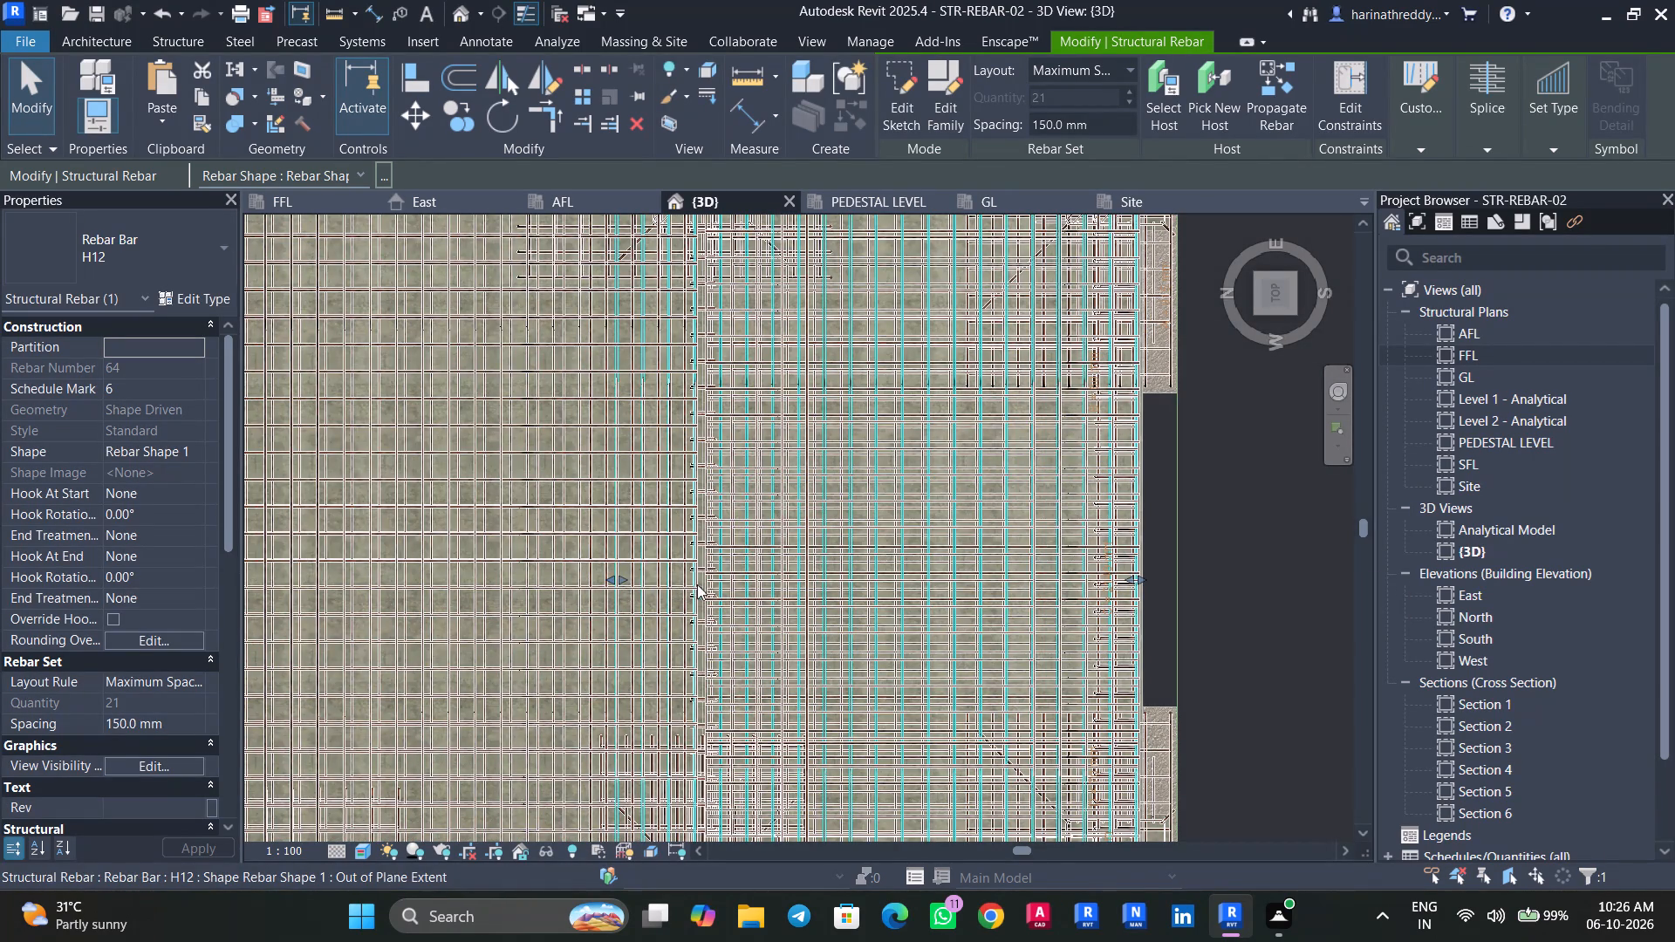
pyautogui.moveTo(697, 584); pyautogui.dragTo(721, 585)
pyautogui.scroll(-5, 719, 585)
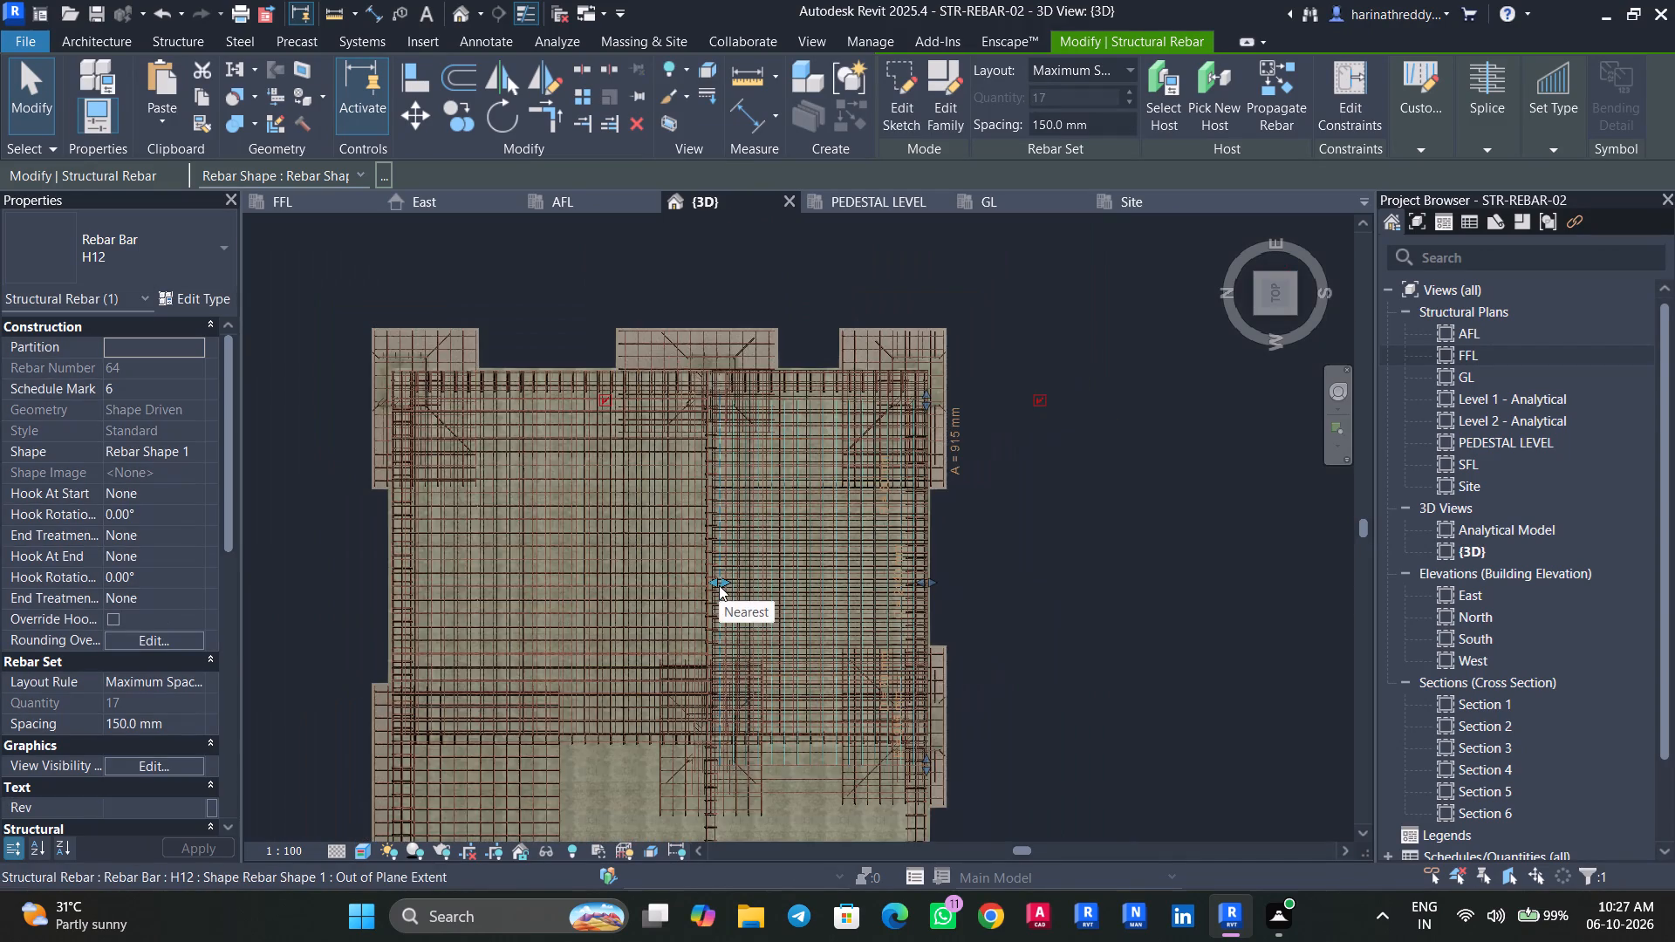
# Nudge the H12 cranked bar set further east so its bar ends align with the slab's west and east edges.
pyautogui.keyDown('shift'); pyautogui.moveTo(1102, 580); pyautogui.dragTo(968, 266, button='middle'); pyautogui.keyUp('shift')
pyautogui.scroll(5, 664, 652)
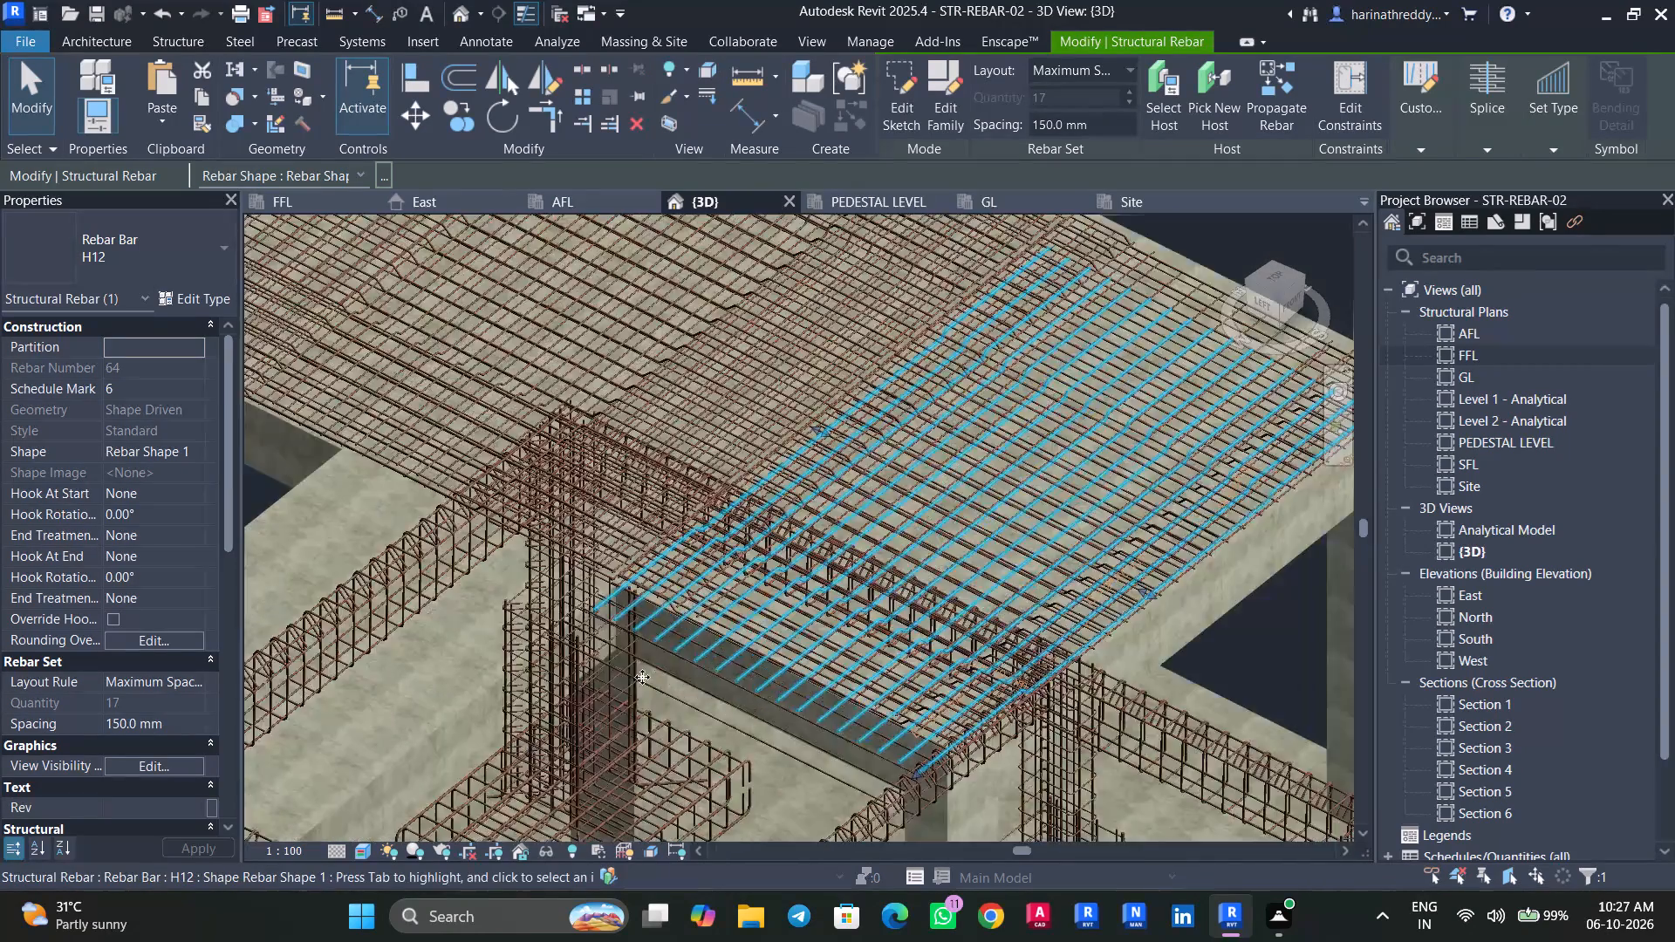
pyautogui.scroll(4, 642, 677)
pyautogui.keyDown('shift'); pyautogui.scroll(1, 637, 686); pyautogui.keyUp('shift')
pyautogui.keyDown('shift'); pyautogui.moveTo(635, 686); pyautogui.dragTo(523, 665, button='middle'); pyautogui.keyUp('shift')
pyautogui.moveTo(615, 665); pyautogui.dragTo(299, 698, button='middle')
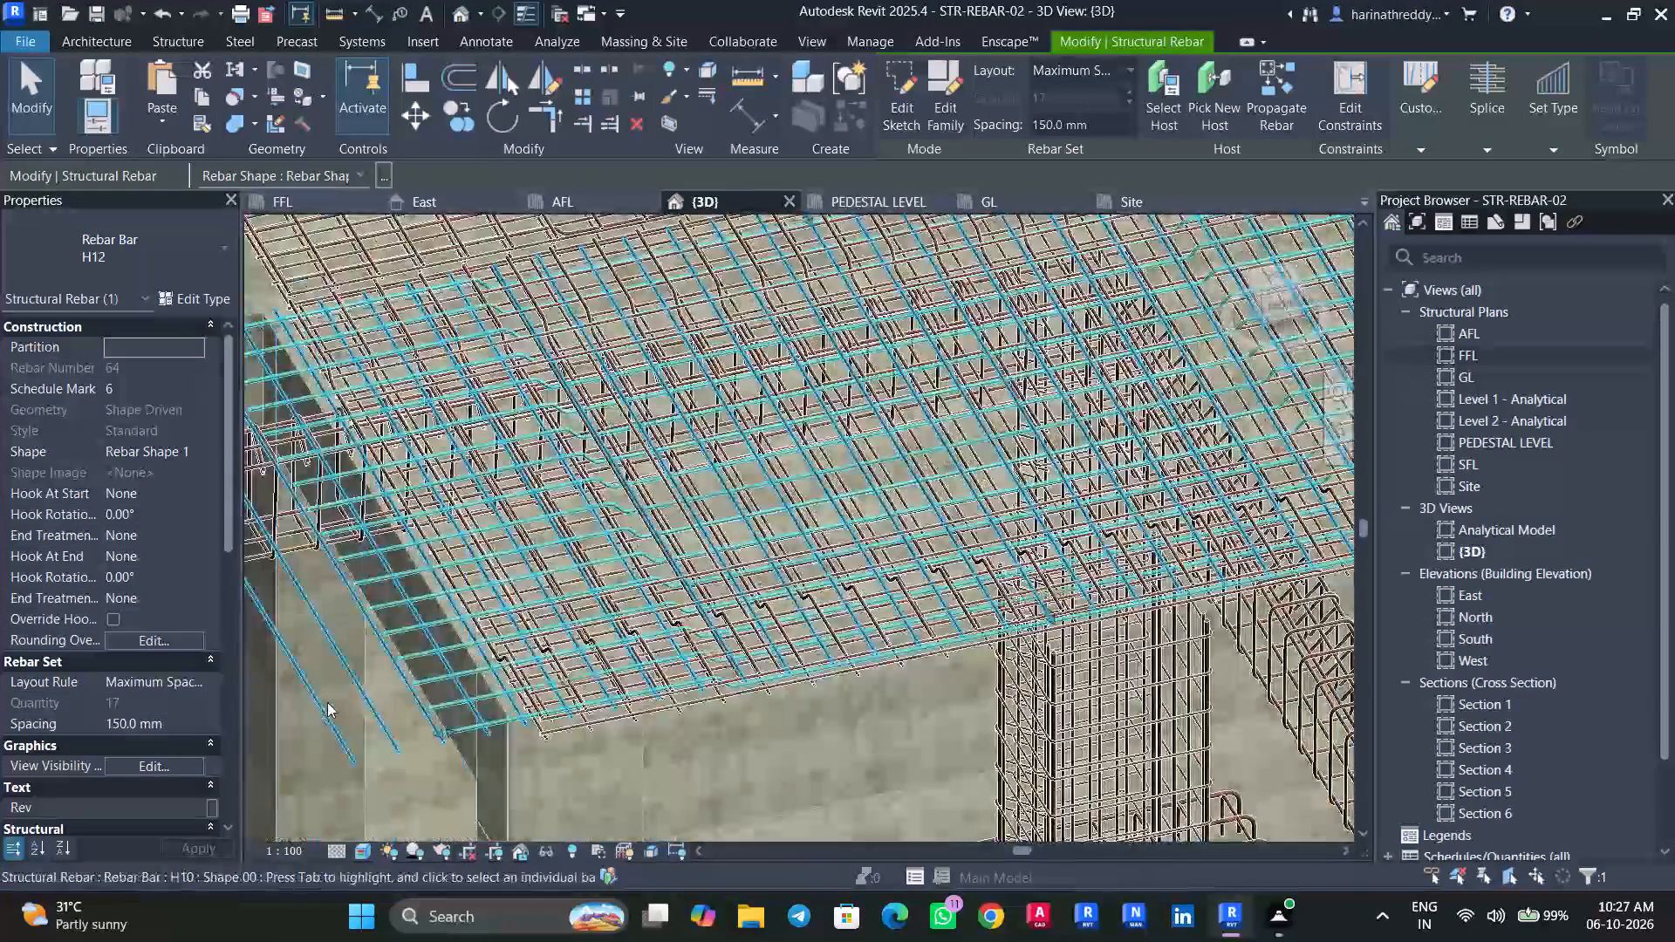
pyautogui.scroll(-3, 327, 702)
pyautogui.scroll(3, 1232, 518)
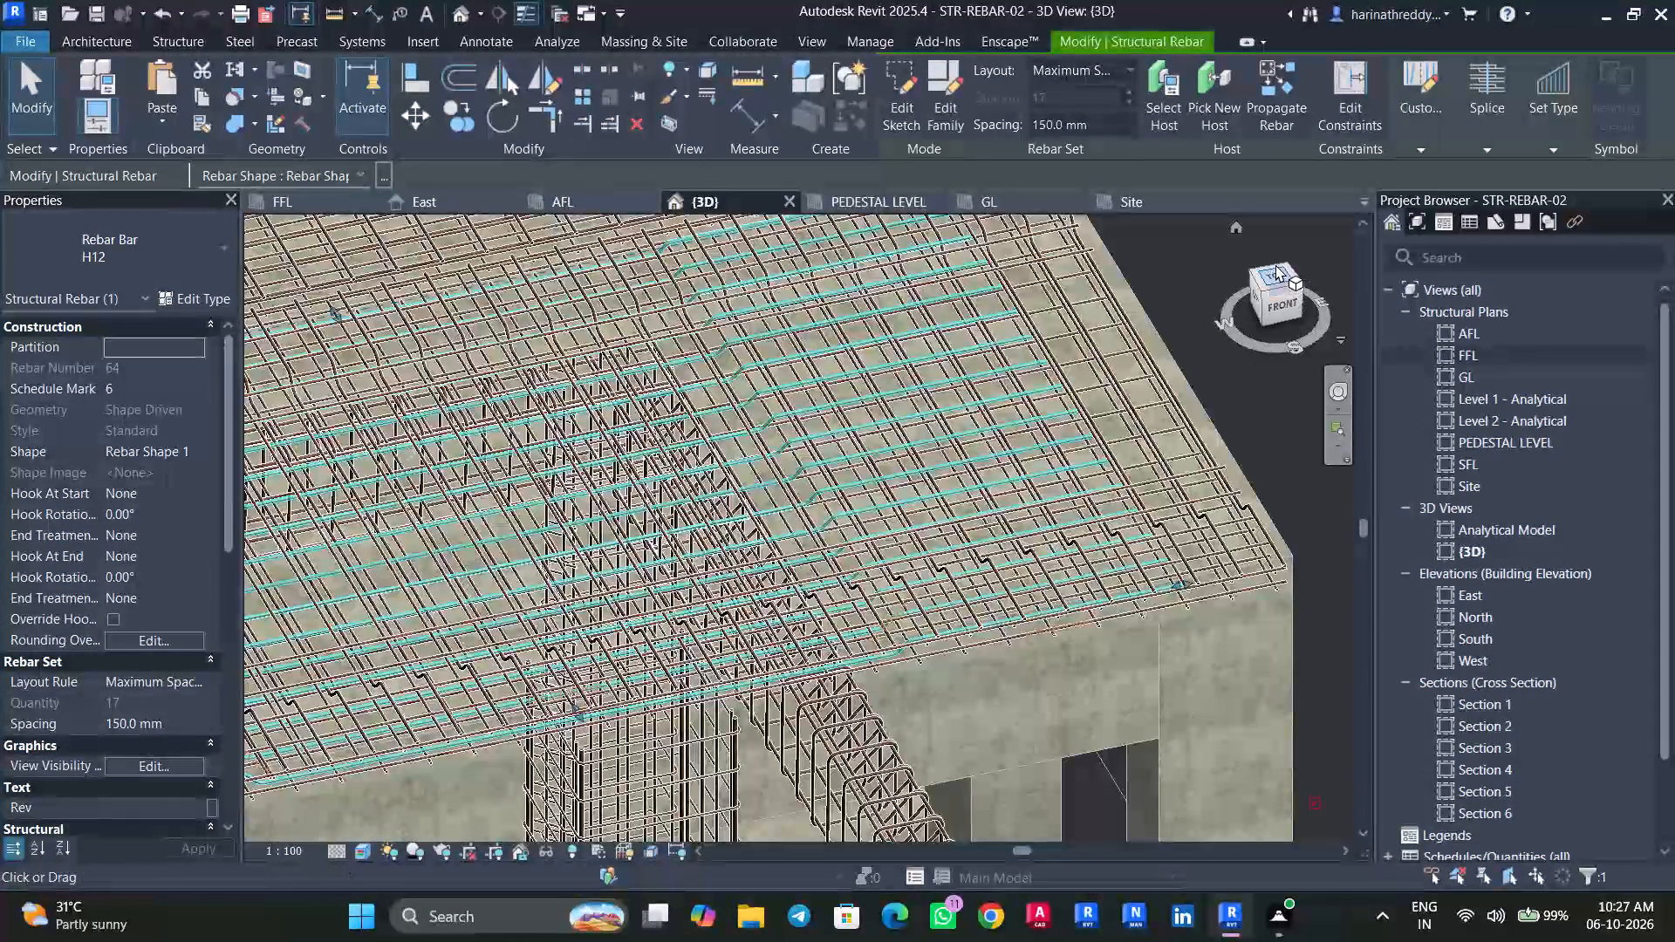
pyautogui.click(1276, 274)
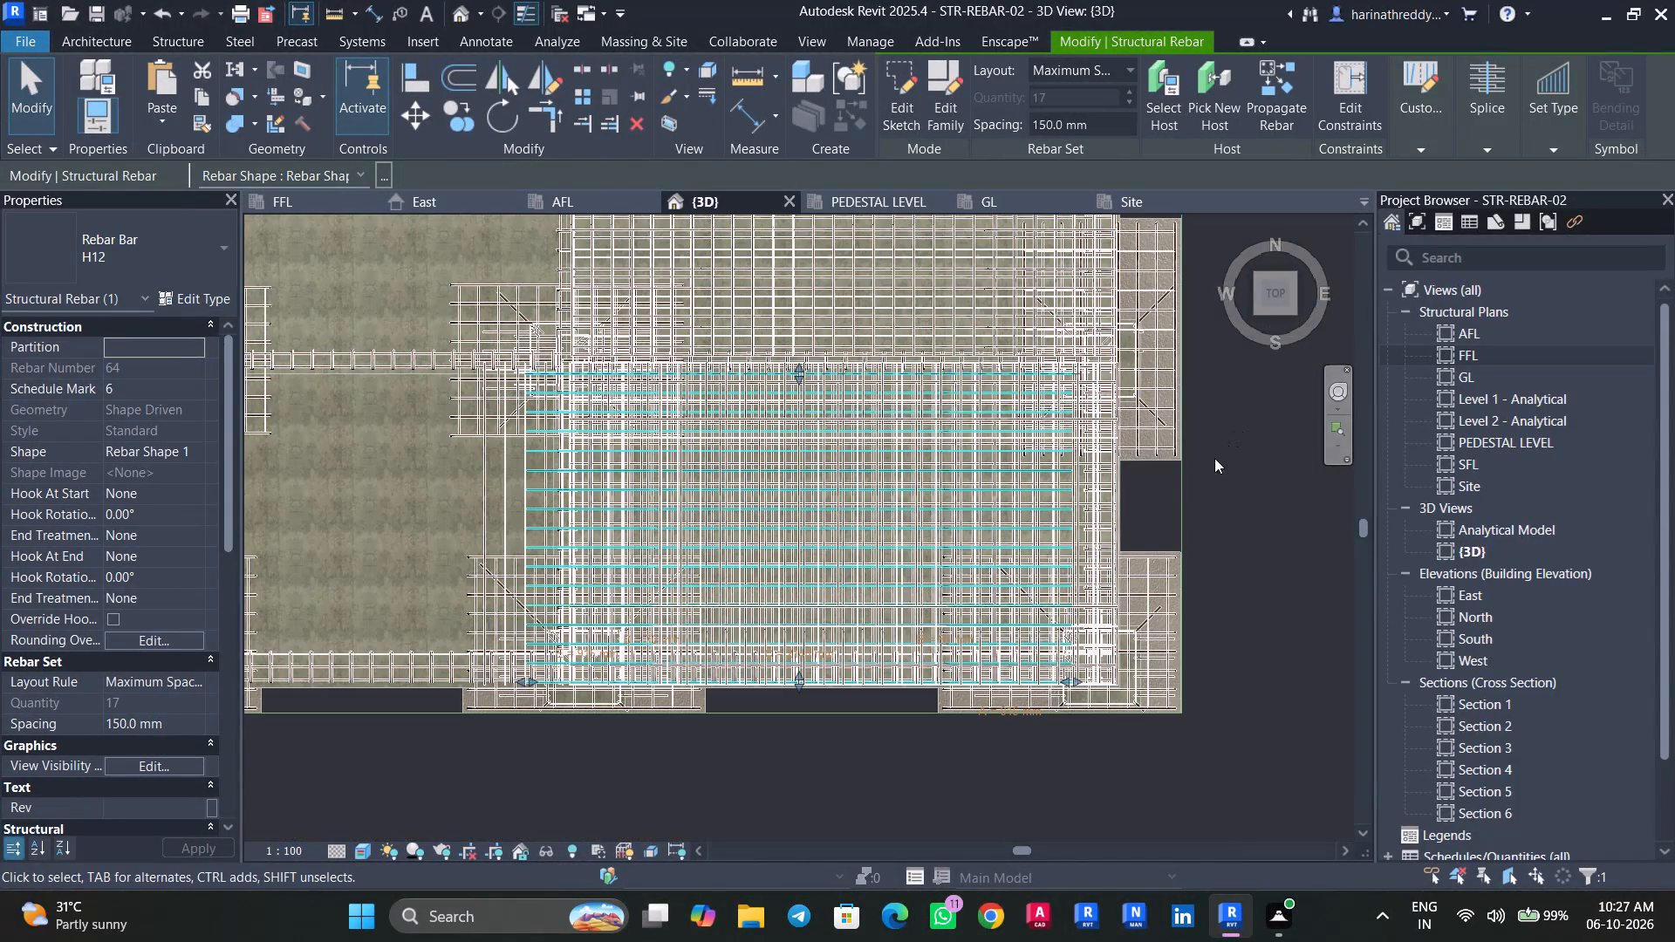
pyautogui.press('Right')
pyautogui.press('Right')
pyautogui.press('Right')
pyautogui.press('Right')
pyautogui.press('Right')
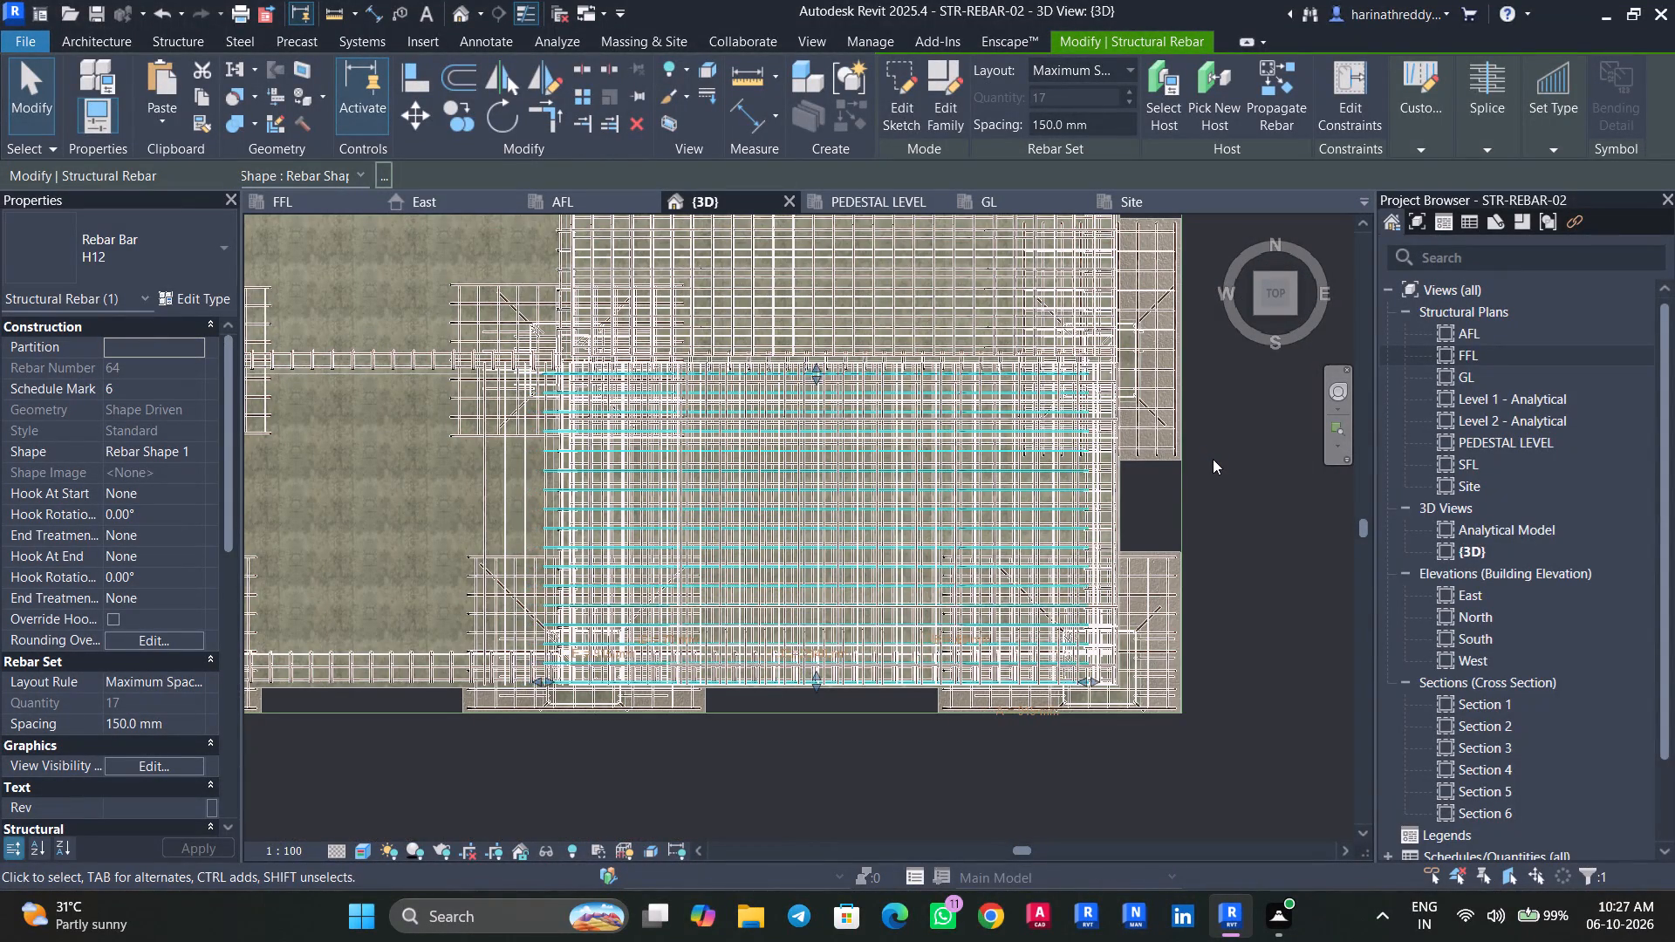
pyautogui.press('Right')
pyautogui.press('Right')
pyautogui.press('Right')
pyautogui.press('Right')
pyautogui.press('Right')
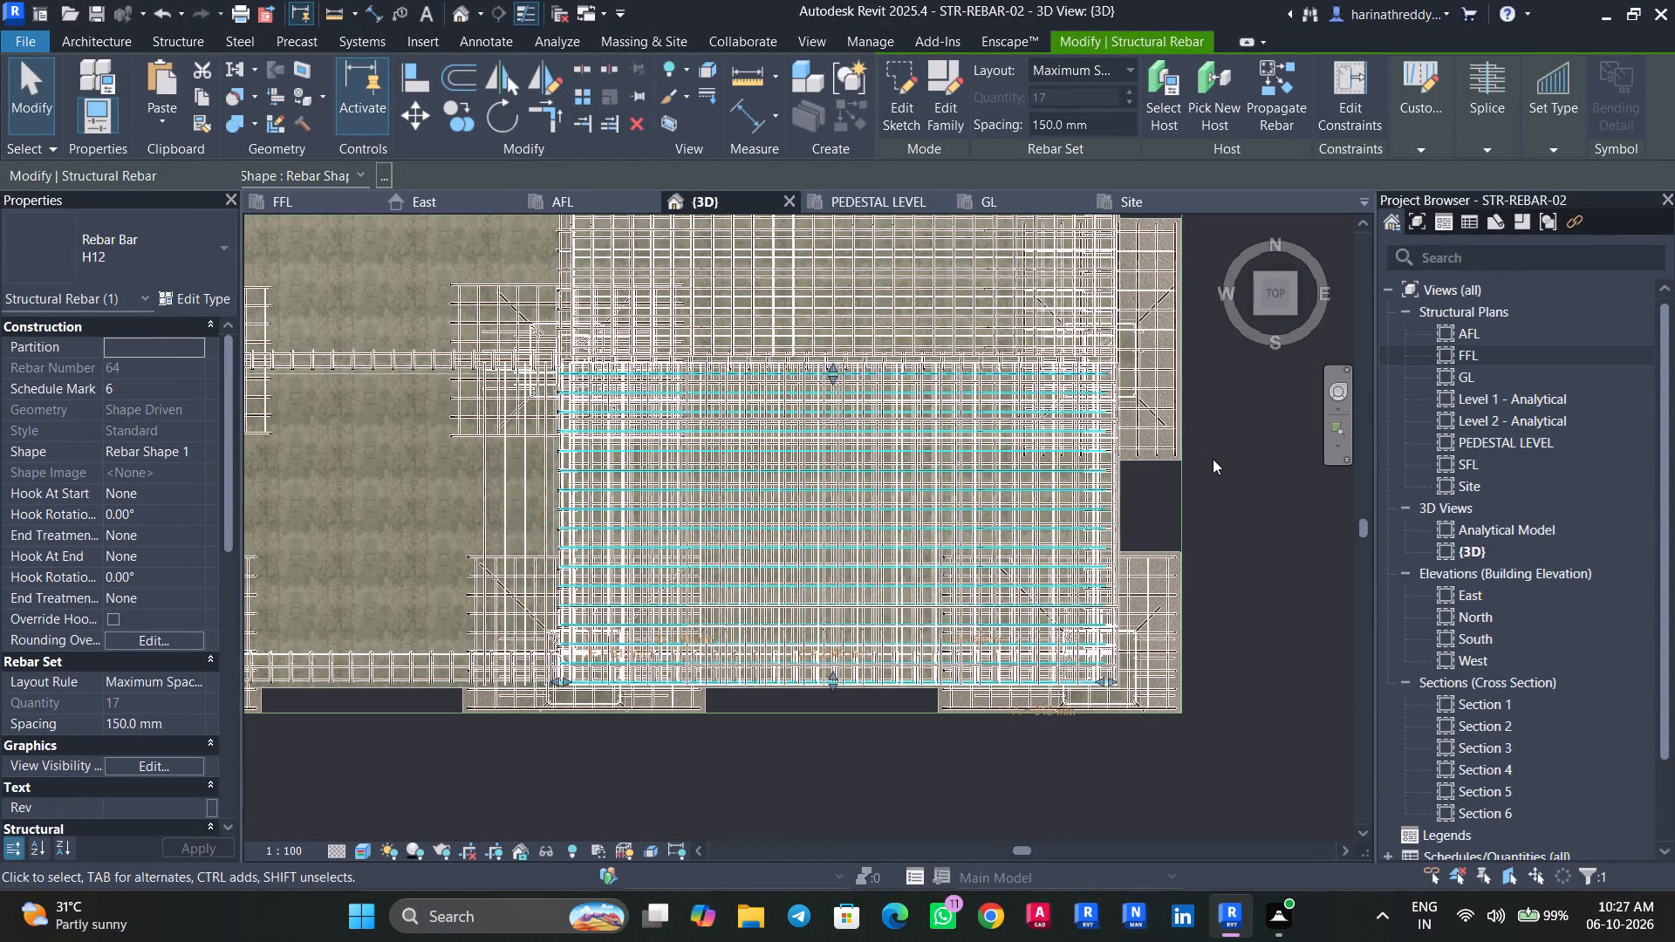
pyautogui.press('Right')
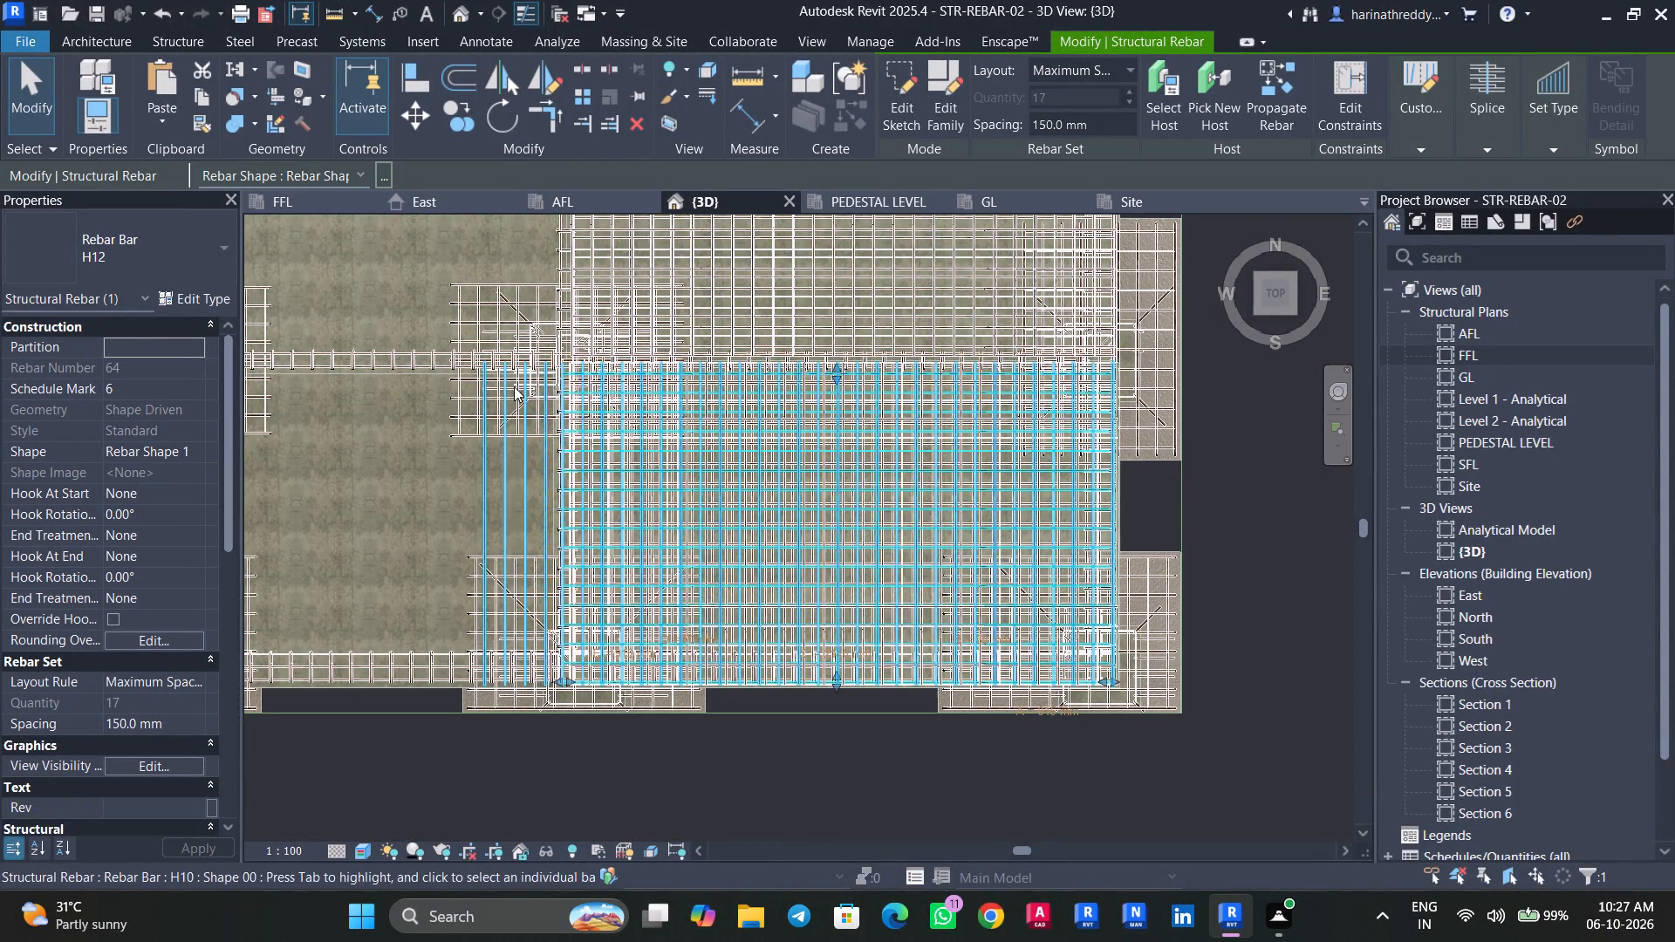
pyautogui.press('Escape')
pyautogui.press('Escape')
# Pull the H10 straight bar set that overhangs the floor opening back to the slab's west edge.
pyautogui.scroll(3, 572, 325)
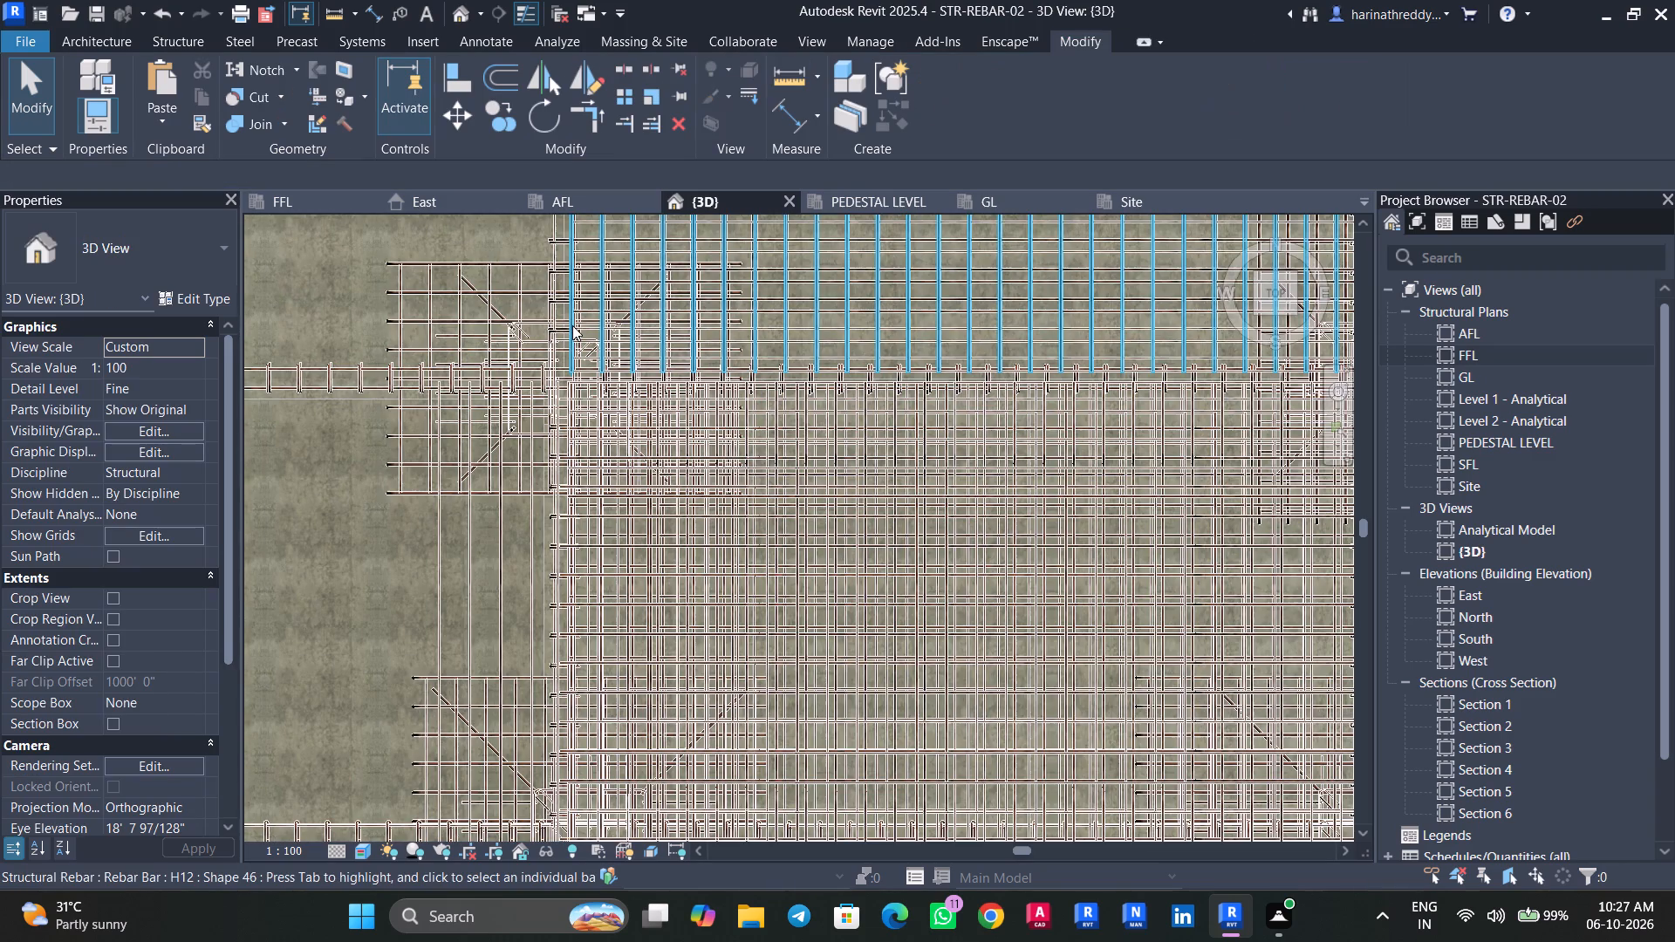
pyautogui.click(572, 325)
pyautogui.press('Escape')
pyautogui.click(571, 415)
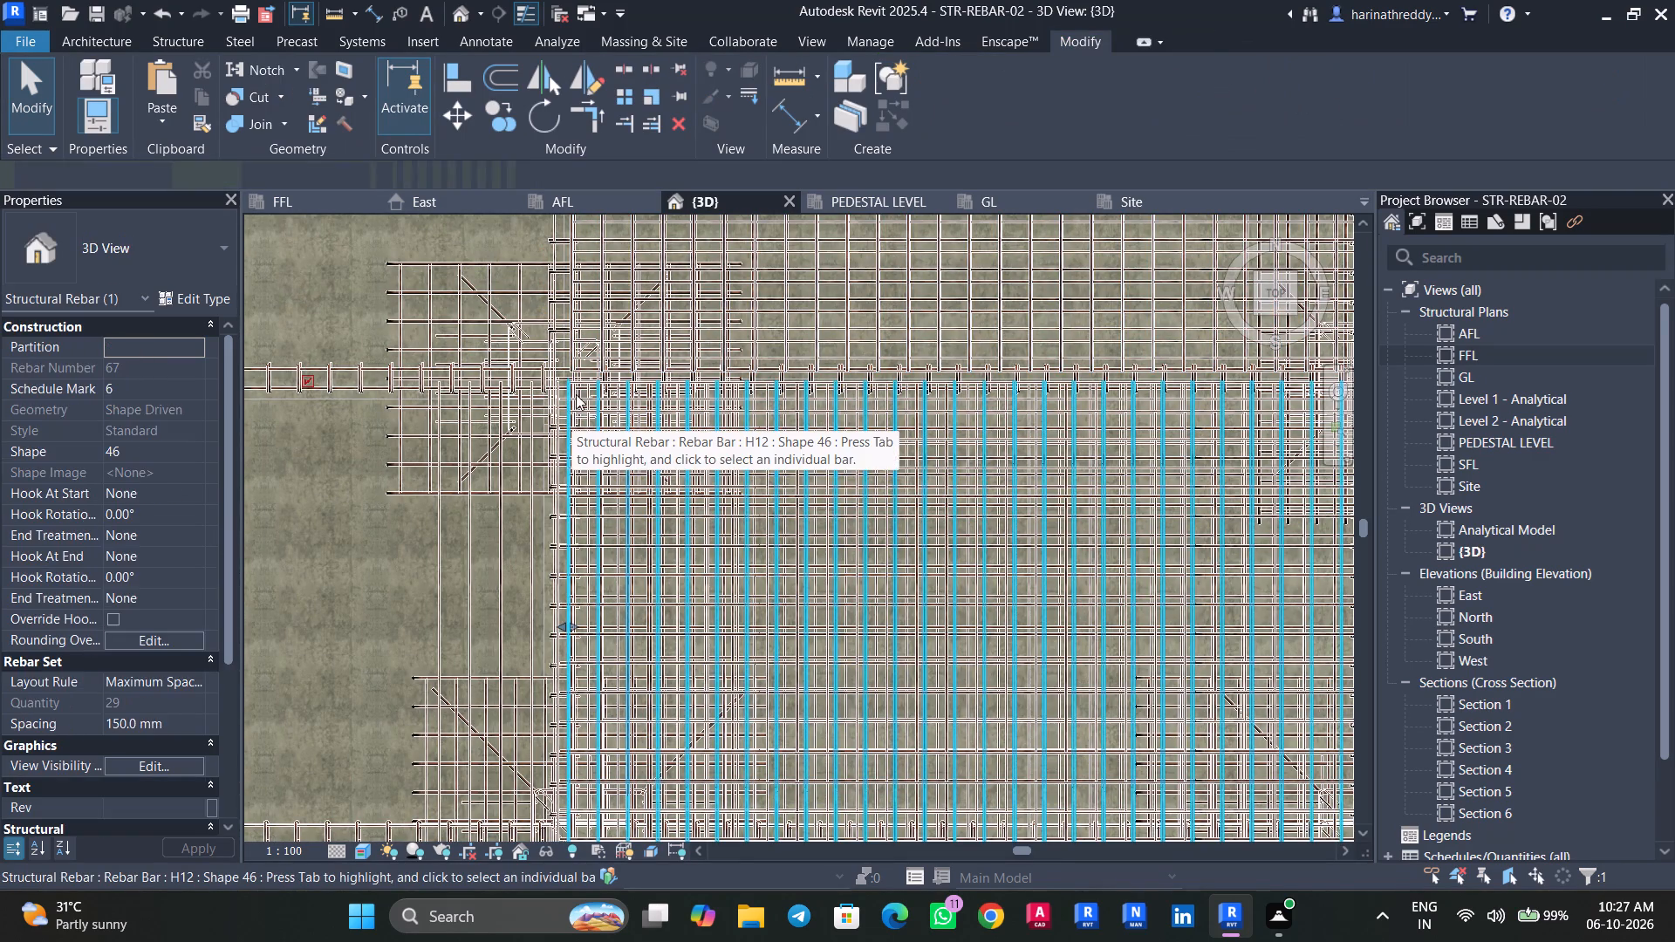
pyautogui.press('Escape')
pyautogui.scroll(-5, 549, 450)
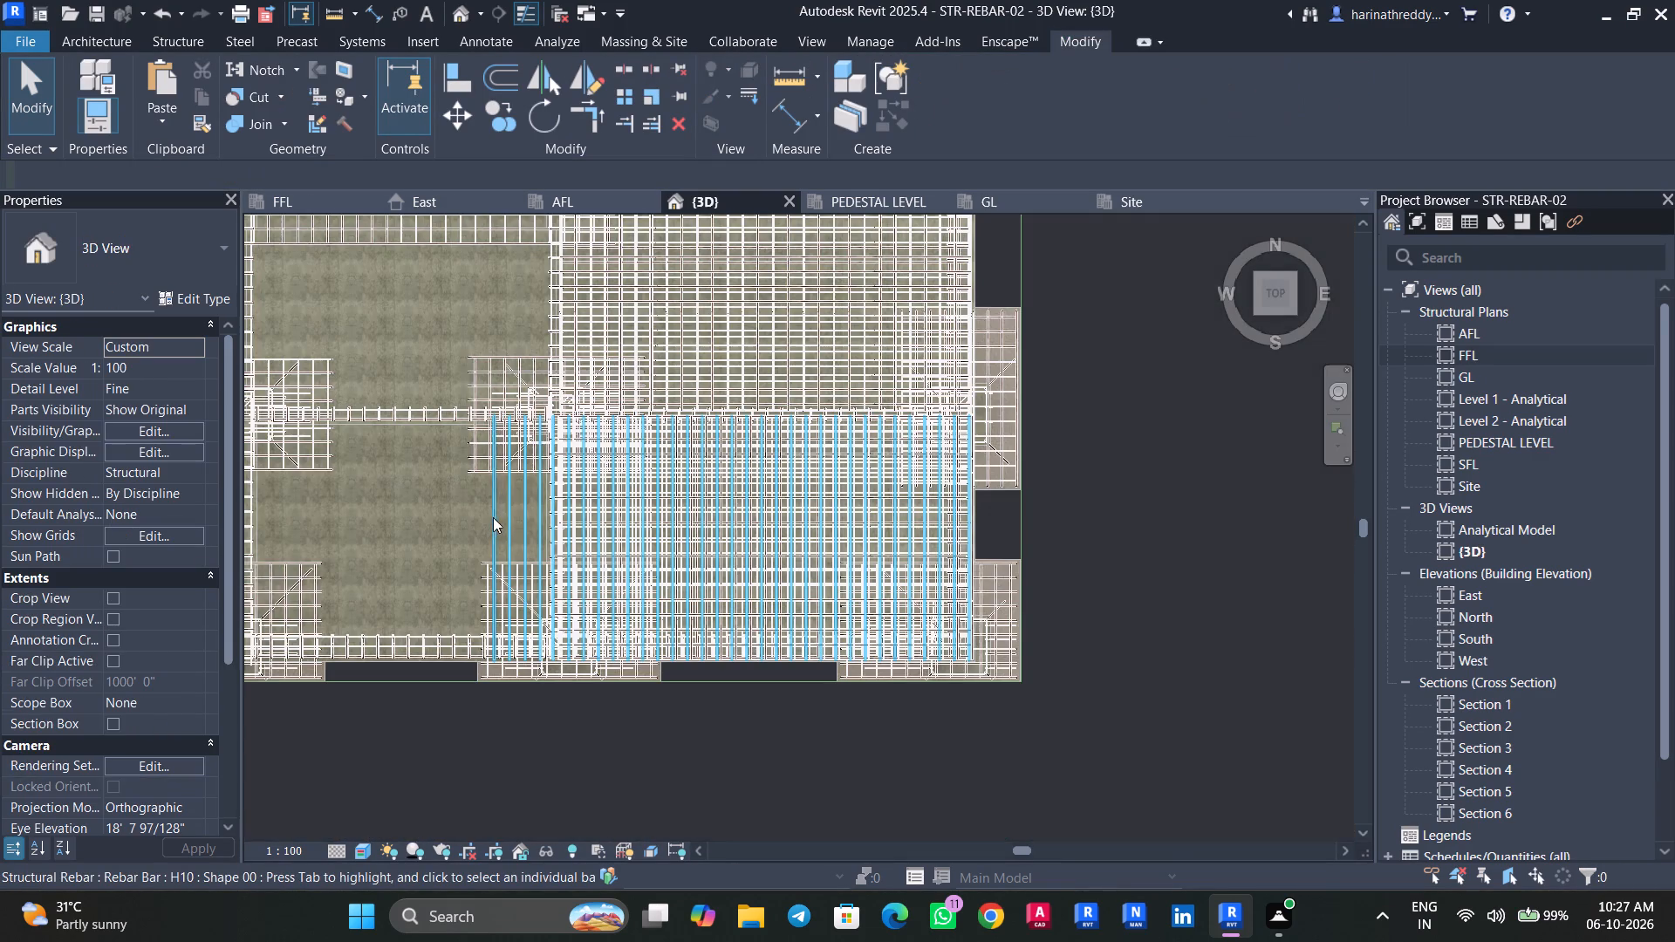
pyautogui.click(493, 517)
pyautogui.moveTo(499, 536); pyautogui.dragTo(561, 536)
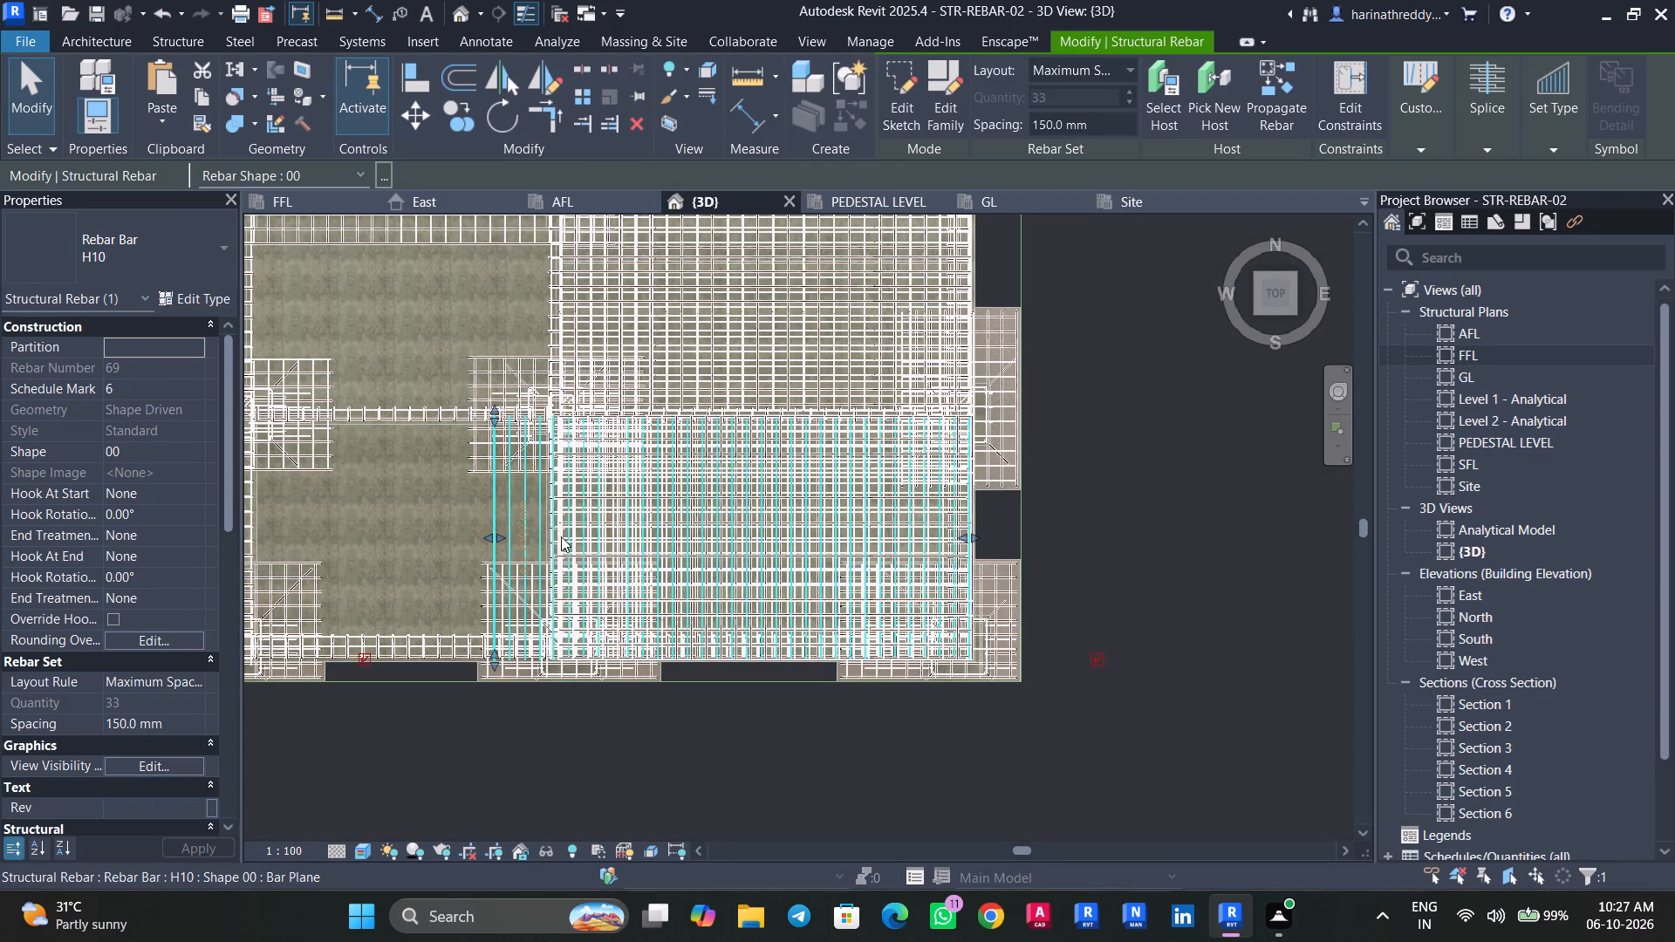
pyautogui.moveTo(561, 536); pyautogui.dragTo(564, 532)
pyautogui.scroll(9, 564, 532)
pyautogui.press('Escape')
pyautogui.press('Escape')
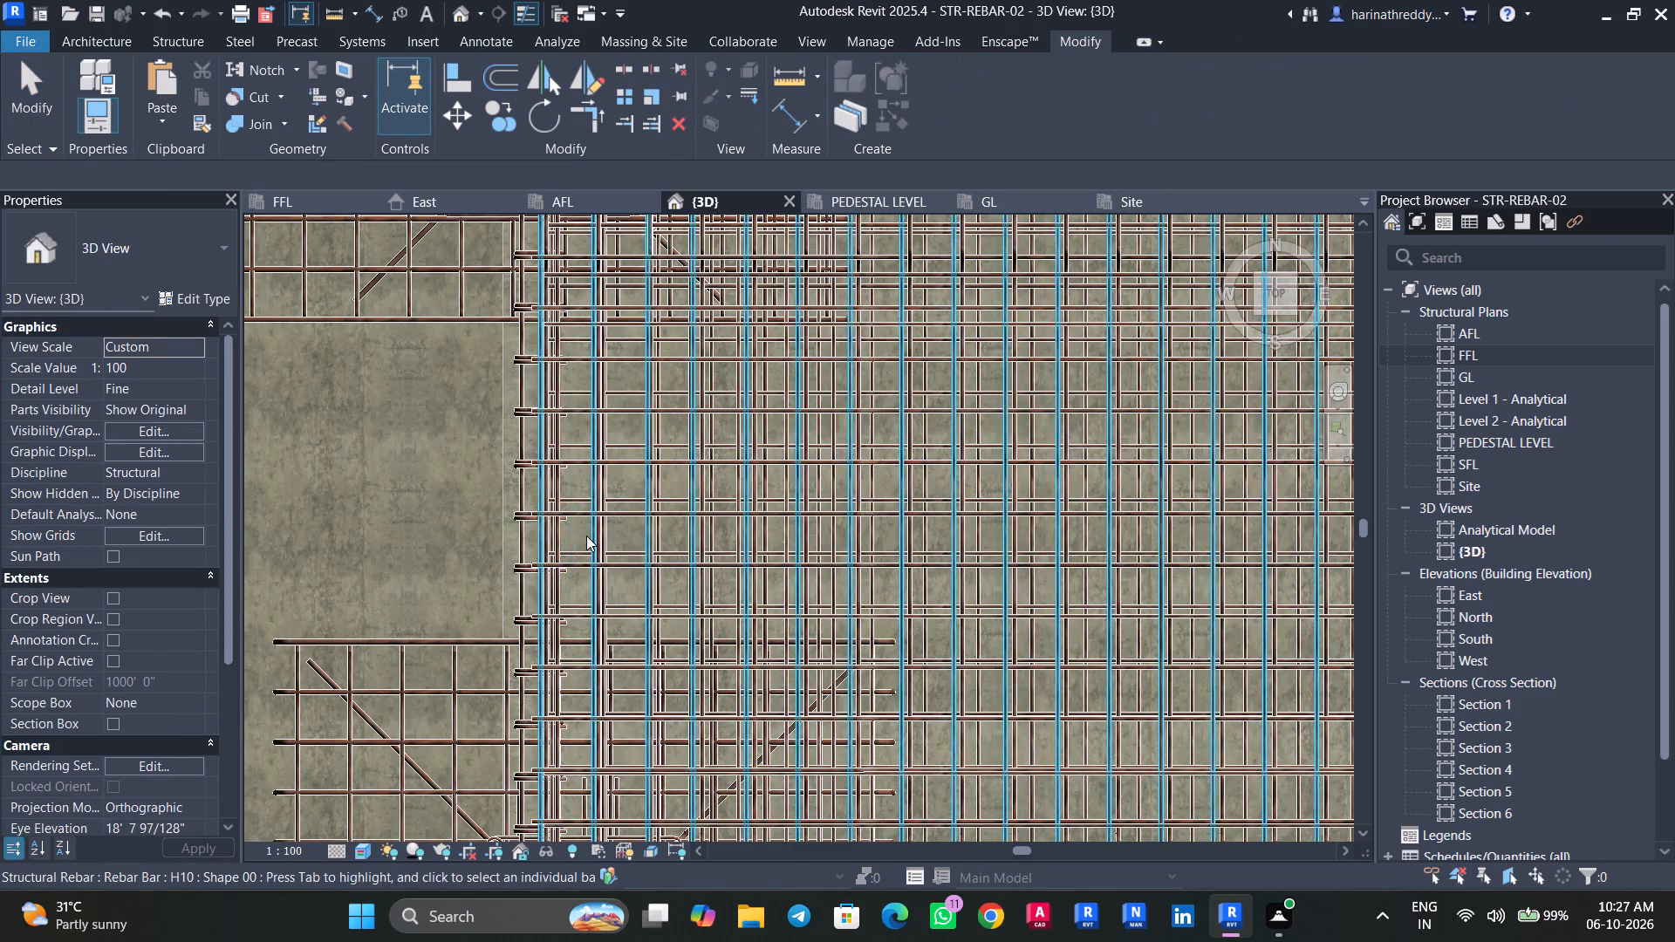
pyautogui.scroll(-2, 586, 536)
pyautogui.scroll(1, 586, 536)
pyautogui.scroll(-4, 586, 536)
pyautogui.scroll(1, 586, 536)
pyautogui.scroll(-1, 586, 536)
pyautogui.click(587, 535)
pyautogui.press('Escape')
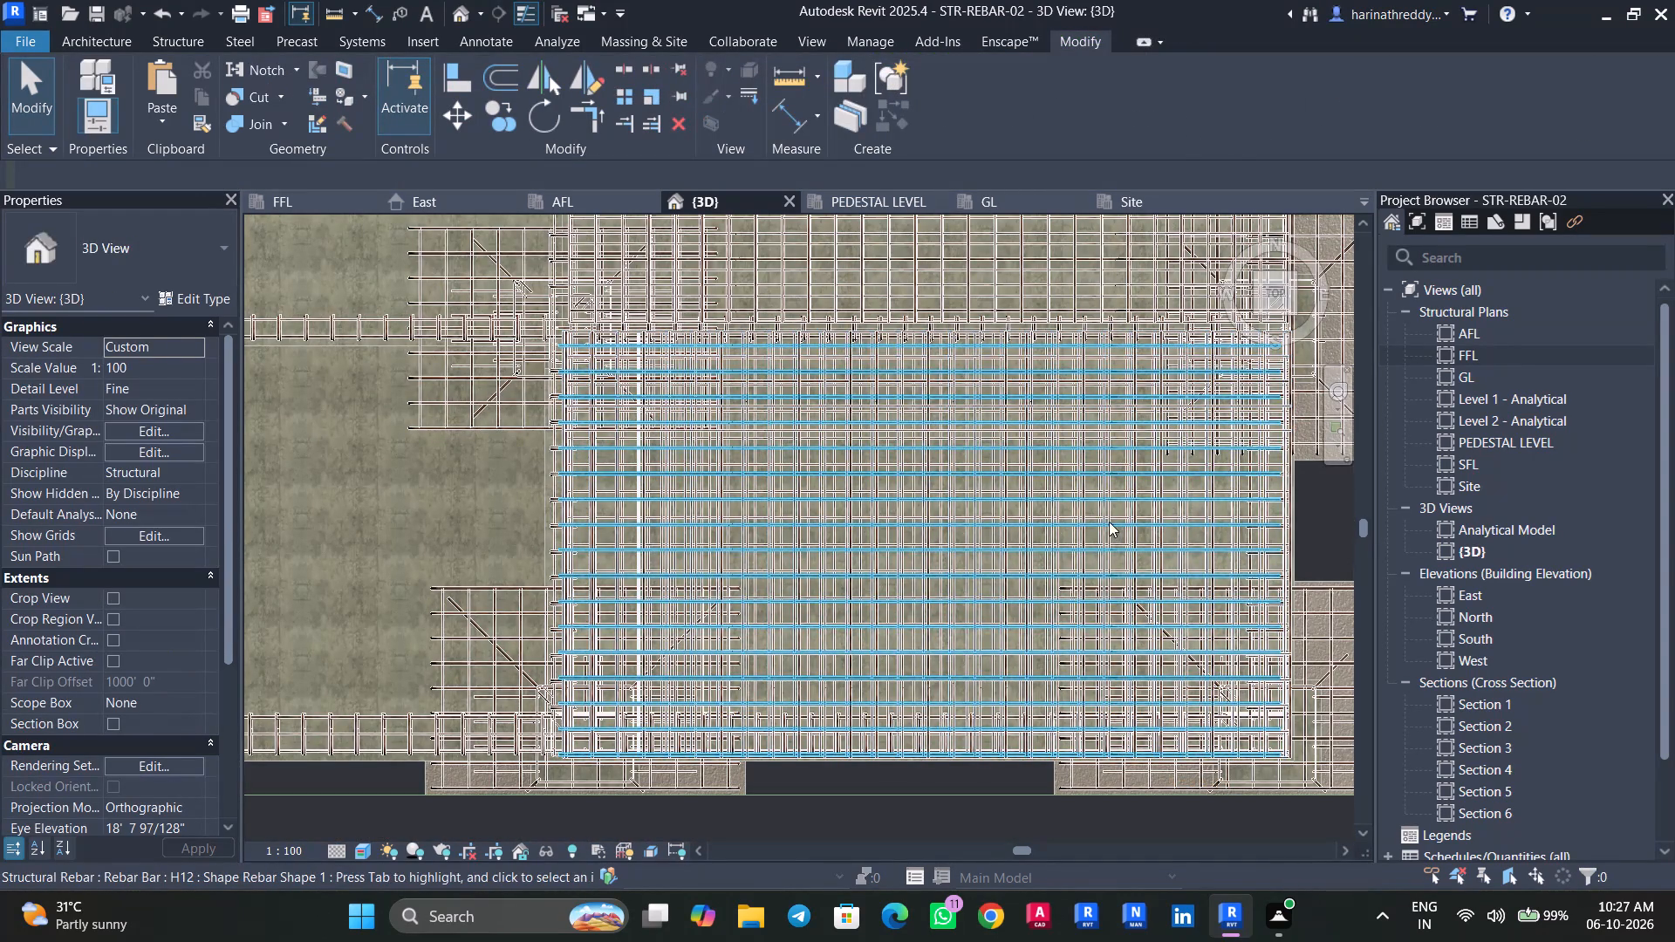
# Examine the adjusted H10 and cranked H12 bars along the slab joint and outer edges from several angles.
pyautogui.scroll(-6, 1070, 531)
pyautogui.keyDown('shift'); pyautogui.moveTo(1001, 737); pyautogui.dragTo(1170, 443, button='middle'); pyautogui.keyUp('shift')
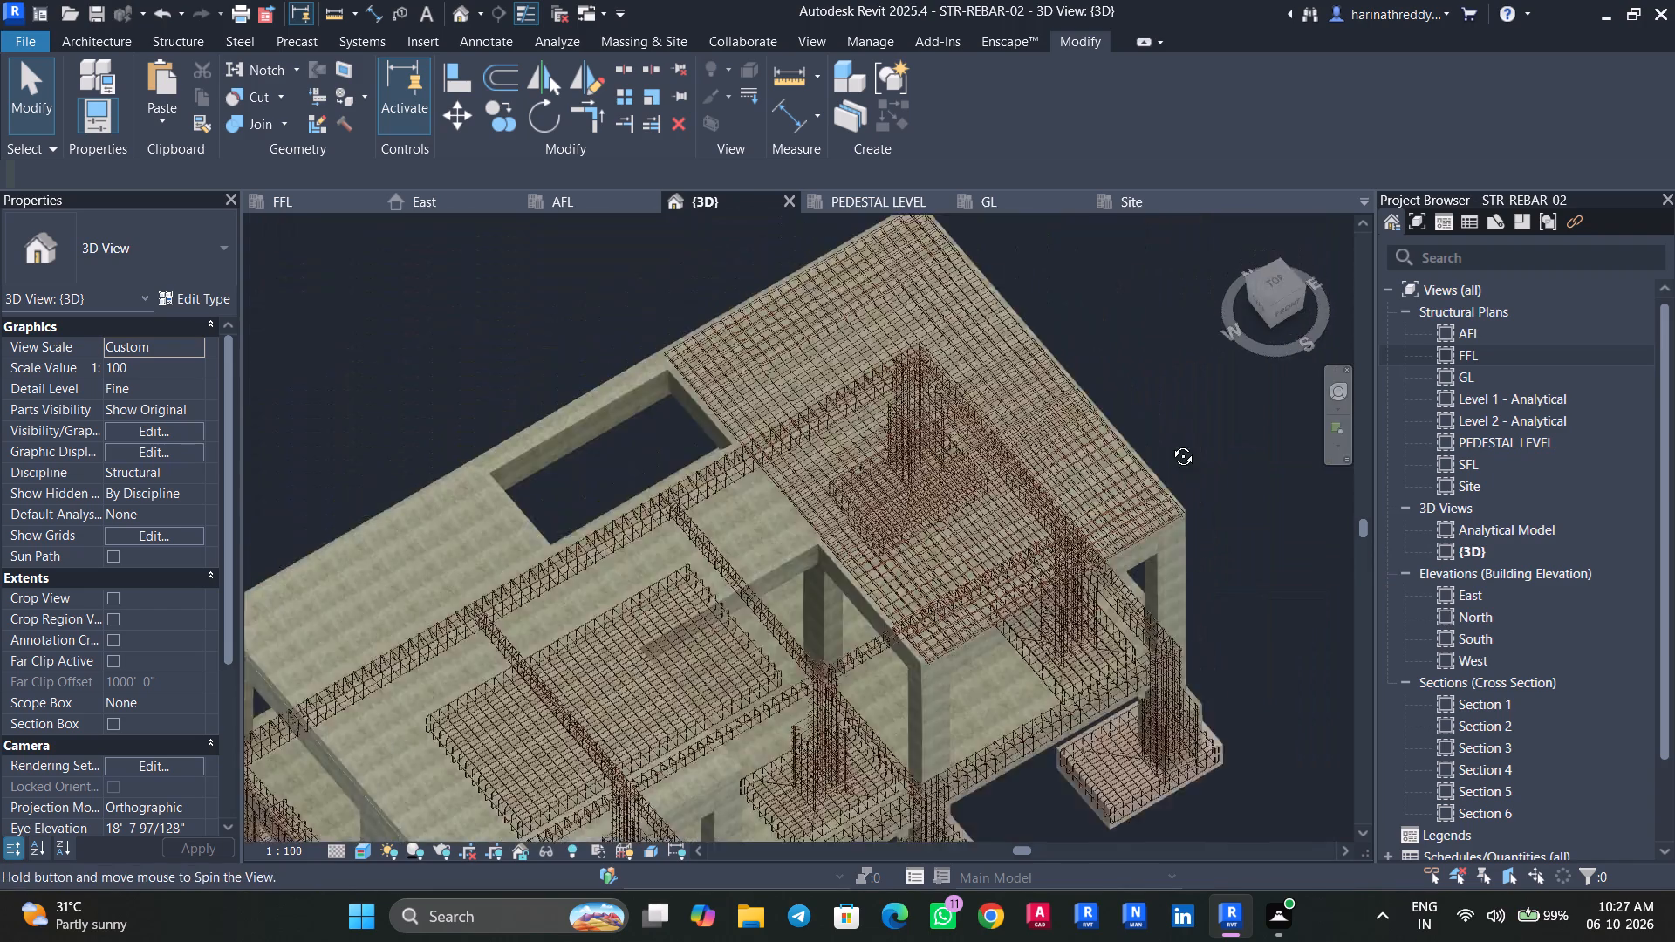
pyautogui.keyDown('shift'); pyautogui.moveTo(1170, 443); pyautogui.dragTo(1186, 409, button='middle'); pyautogui.keyUp('shift')
pyautogui.scroll(7, 961, 523)
pyautogui.scroll(-1, 956, 512)
pyautogui.scroll(4, 956, 512)
pyautogui.keyDown('shift'); pyautogui.moveTo(887, 548); pyautogui.dragTo(972, 483, button='middle'); pyautogui.keyUp('shift')
pyautogui.keyDown('shift'); pyautogui.scroll(1, 905, 530); pyautogui.keyUp('shift')
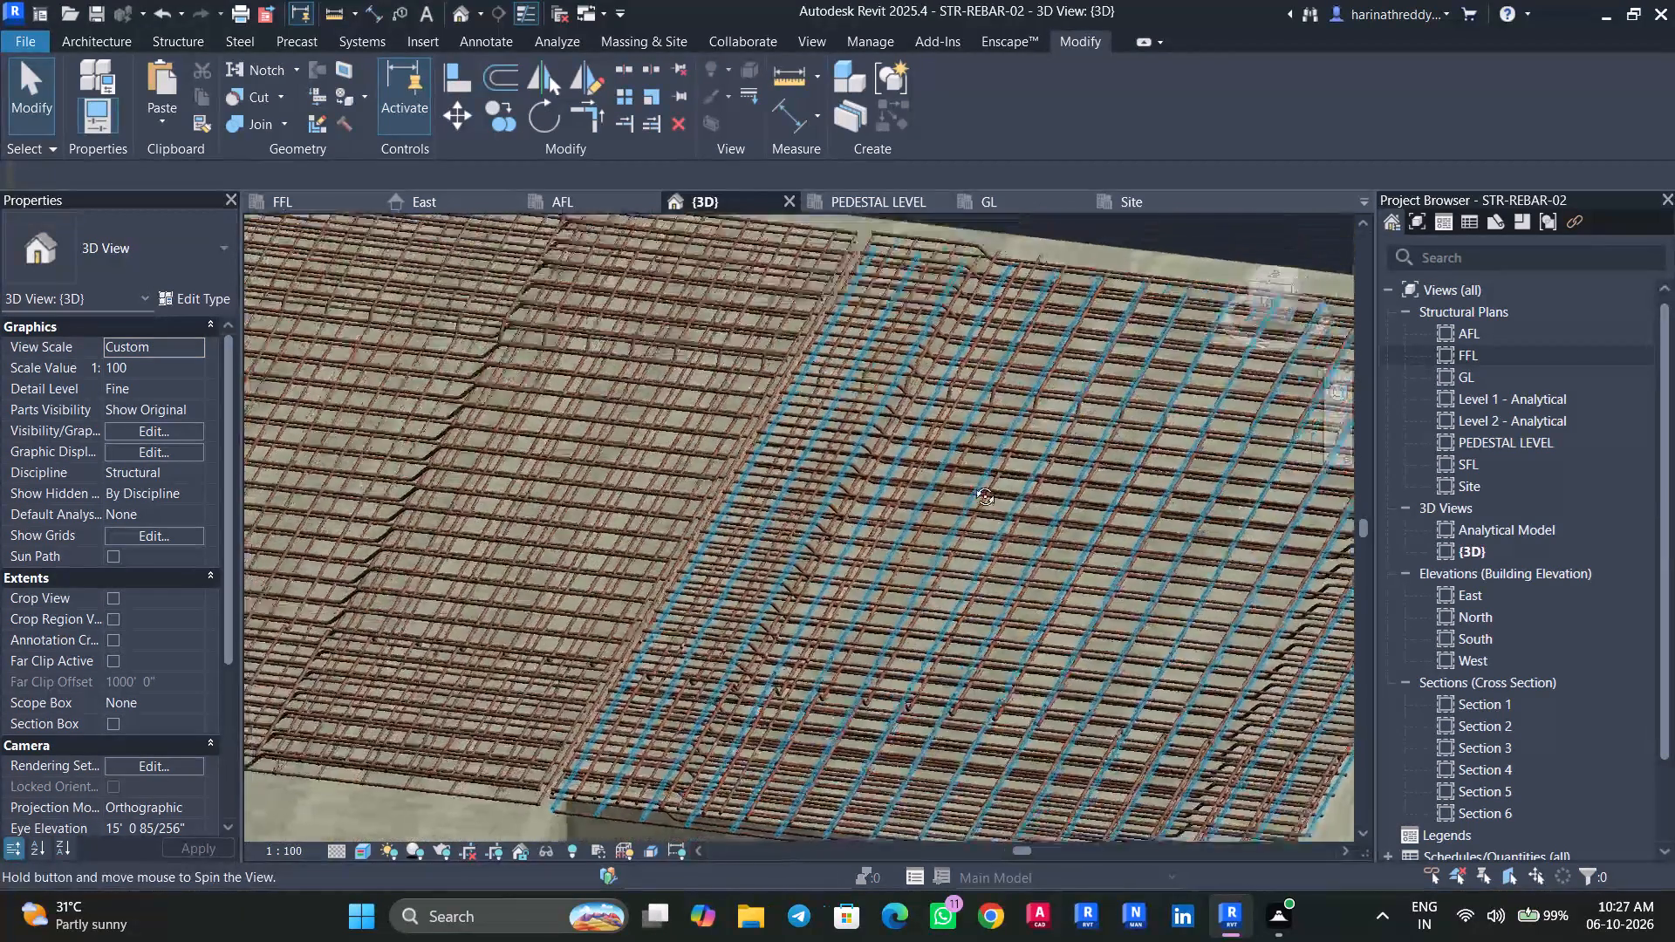
pyautogui.keyDown('shift'); pyautogui.moveTo(972, 483); pyautogui.dragTo(1013, 465, button='middle'); pyautogui.keyUp('shift')
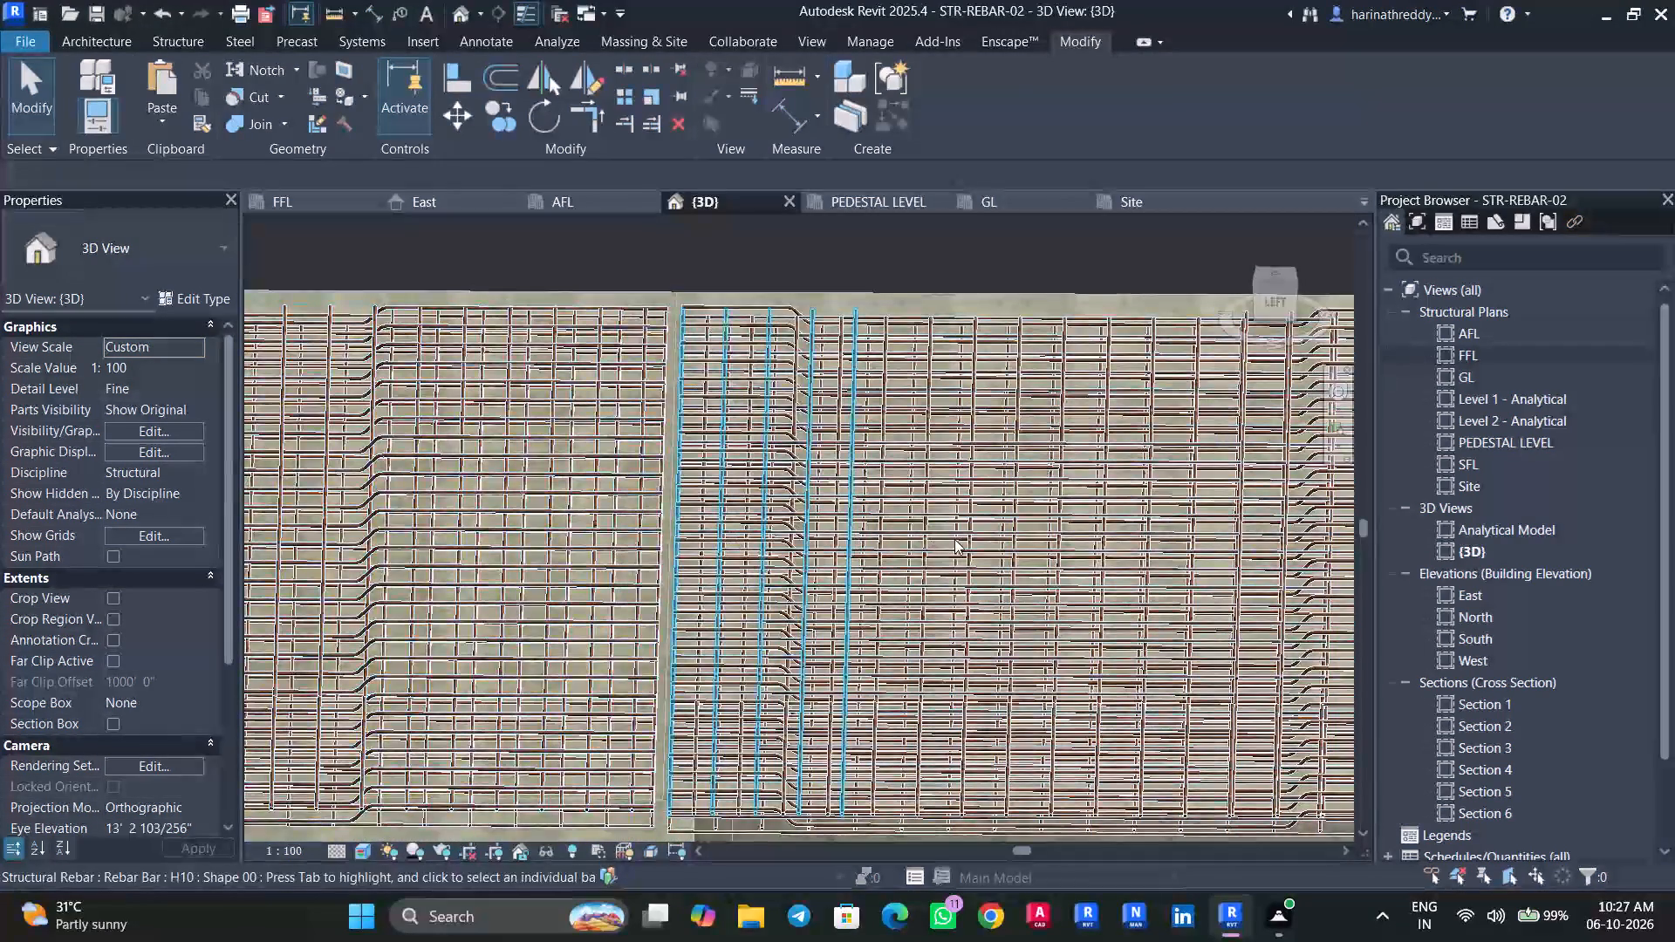
pyautogui.keyDown('shift'); pyautogui.moveTo(953, 545); pyautogui.dragTo(1013, 527, button='middle'); pyautogui.keyUp('shift')
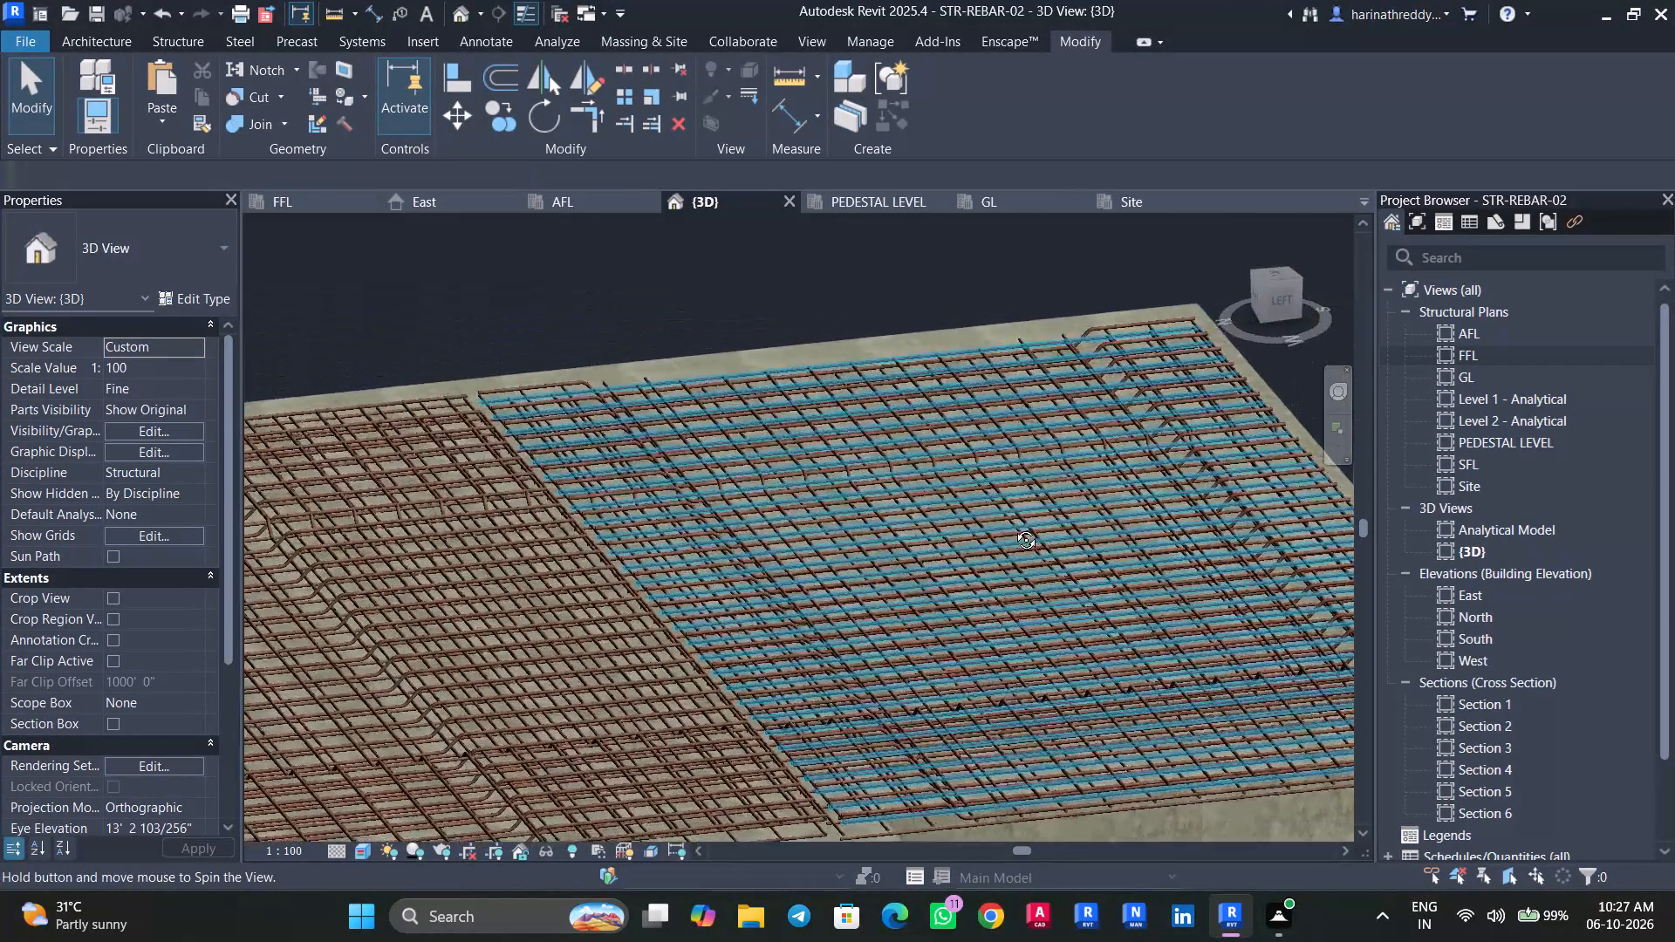
pyautogui.keyDown('shift'); pyautogui.moveTo(1013, 527); pyautogui.dragTo(1007, 538, button='middle'); pyautogui.keyUp('shift')
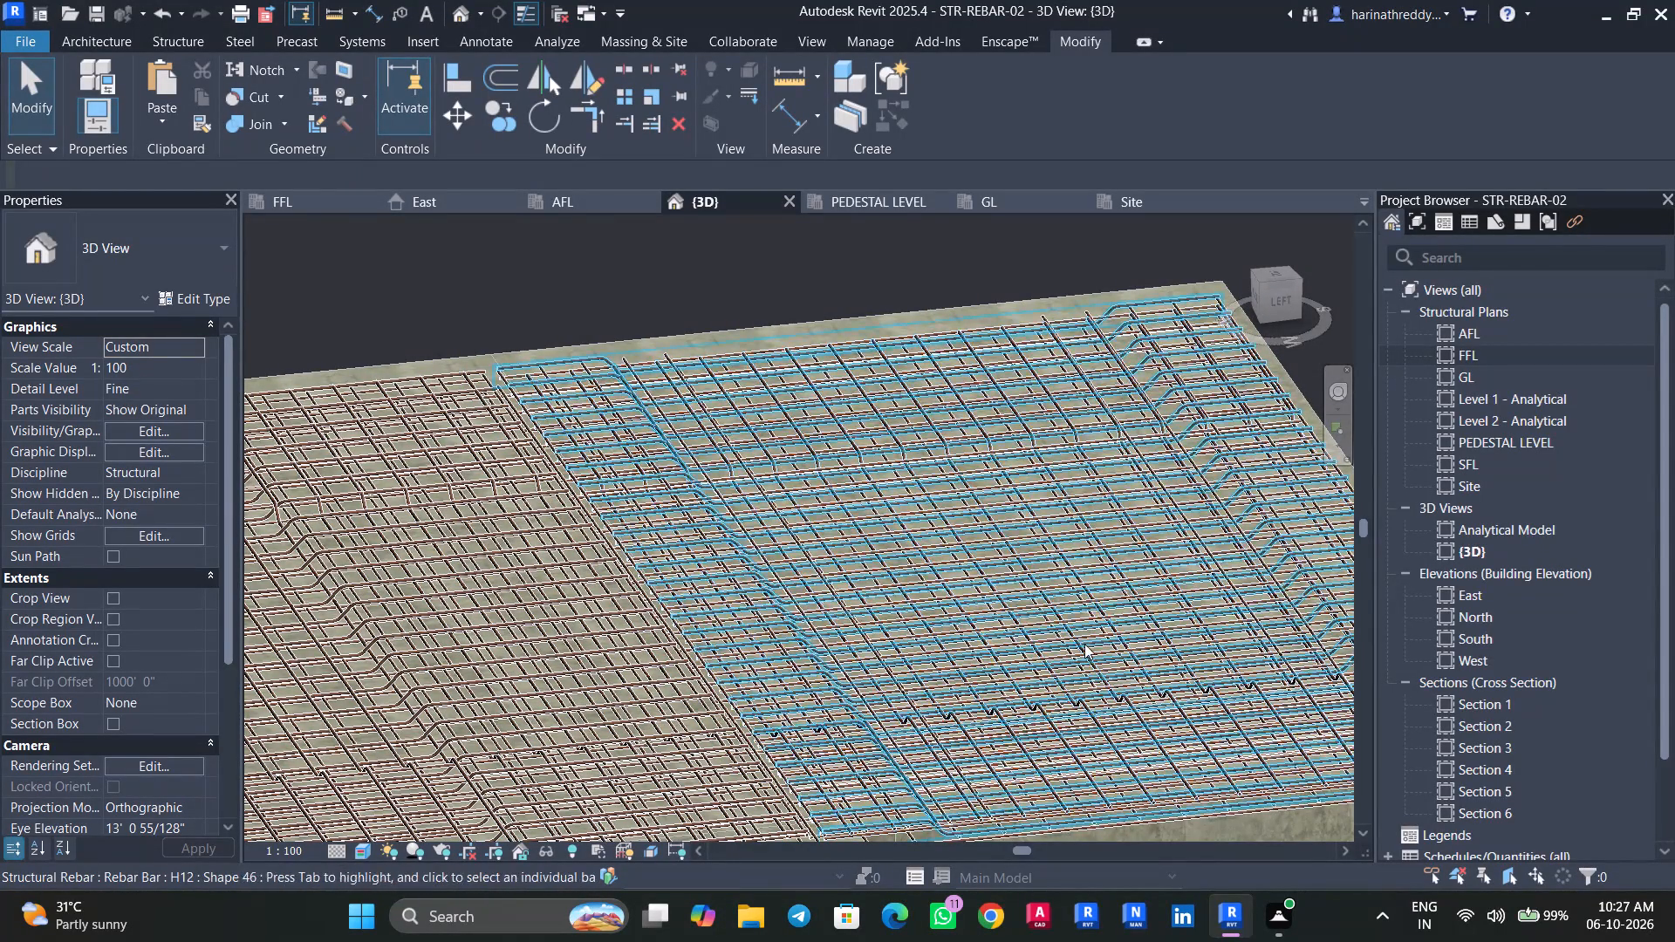
pyautogui.scroll(8, 1091, 495)
pyautogui.moveTo(1092, 494); pyautogui.dragTo(810, 735, button='middle')
pyautogui.scroll(-4, 803, 723)
pyautogui.keyDown('shift'); pyautogui.moveTo(803, 723); pyautogui.dragTo(844, 695, button='middle'); pyautogui.keyUp('shift')
pyautogui.scroll(-3, 624, 744)
pyautogui.scroll(1, 624, 744)
pyautogui.scroll(-4, 624, 744)
pyautogui.keyDown('shift'); pyautogui.moveTo(998, 705); pyautogui.dragTo(945, 736, button='middle'); pyautogui.keyUp('shift')
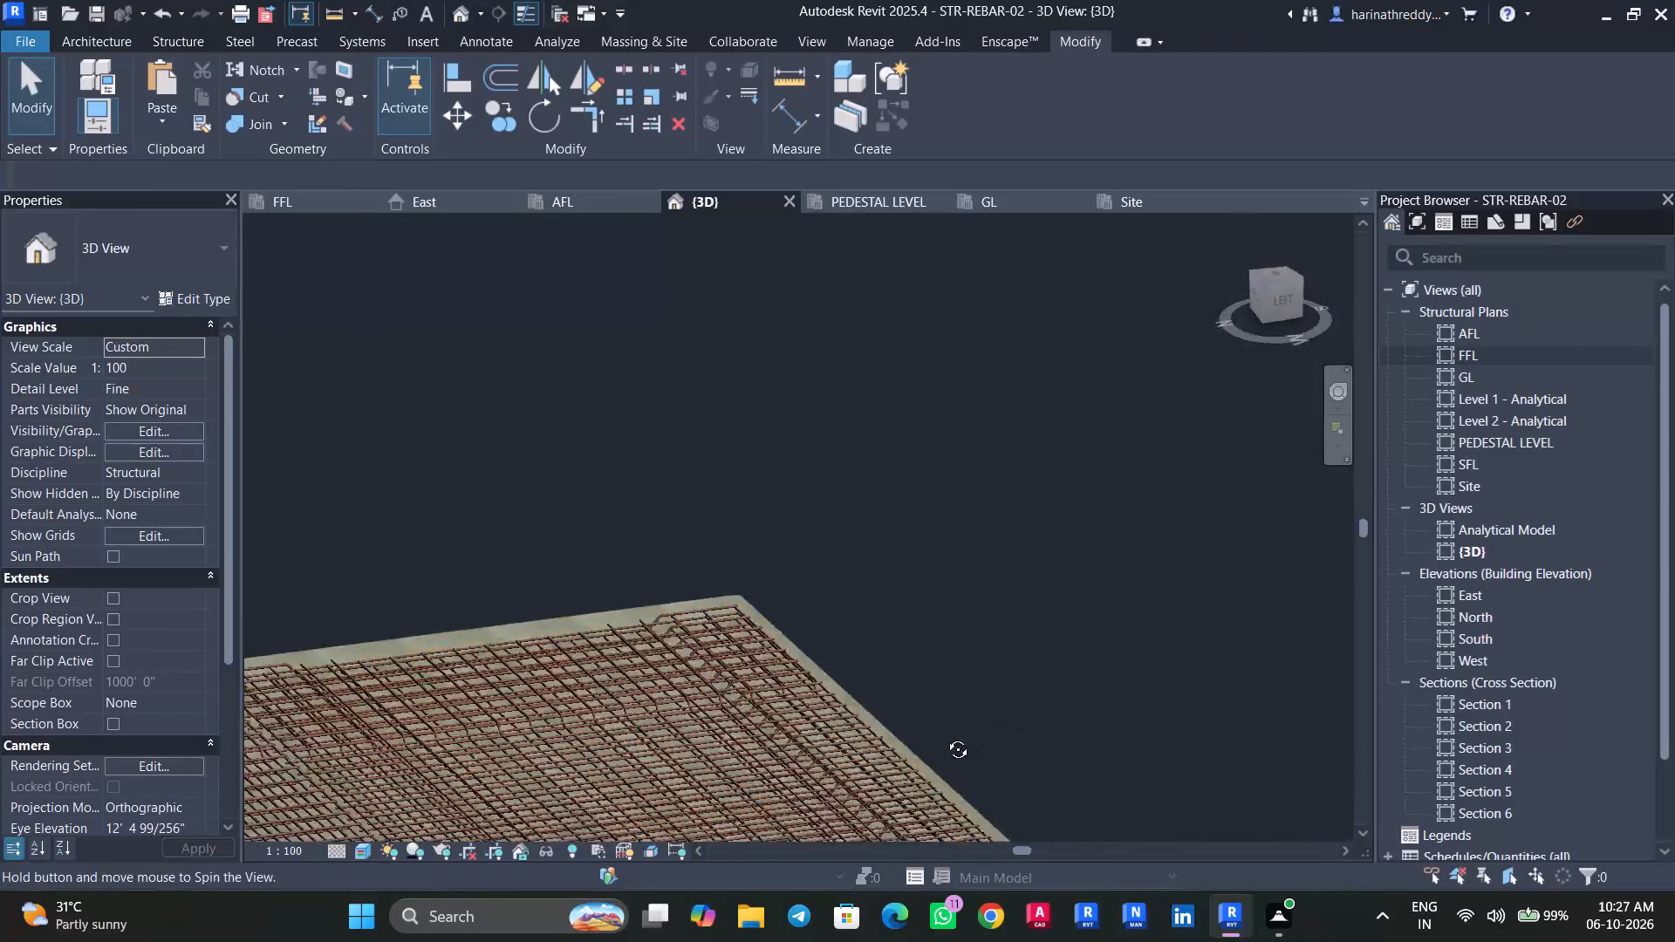
pyautogui.keyDown('shift'); pyautogui.moveTo(945, 736); pyautogui.dragTo(692, 869, button='middle'); pyautogui.keyUp('shift')
pyautogui.scroll(4, 1349, 640)
pyautogui.keyDown('shift'); pyautogui.moveTo(1206, 662); pyautogui.dragTo(1152, 703, button='middle'); pyautogui.keyUp('shift')
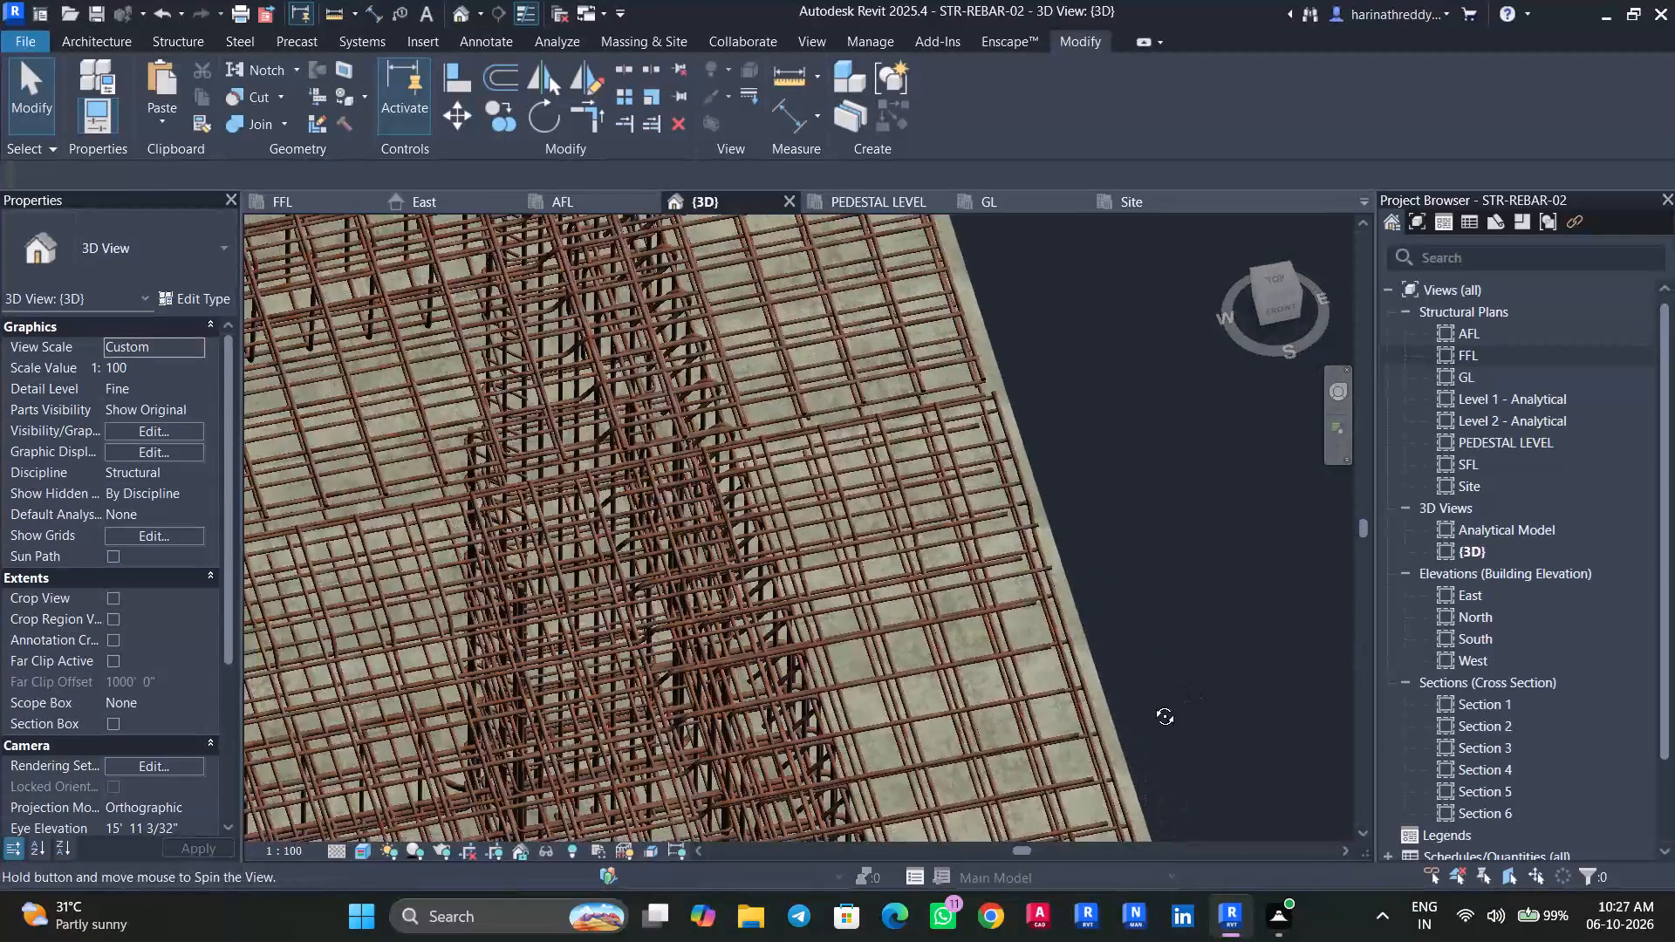
pyautogui.keyDown('shift'); pyautogui.moveTo(1152, 703); pyautogui.dragTo(1135, 724, button='middle'); pyautogui.keyUp('shift')
pyautogui.moveTo(1139, 708); pyautogui.dragTo(1210, 600, button='middle')
pyautogui.scroll(5, 1139, 638)
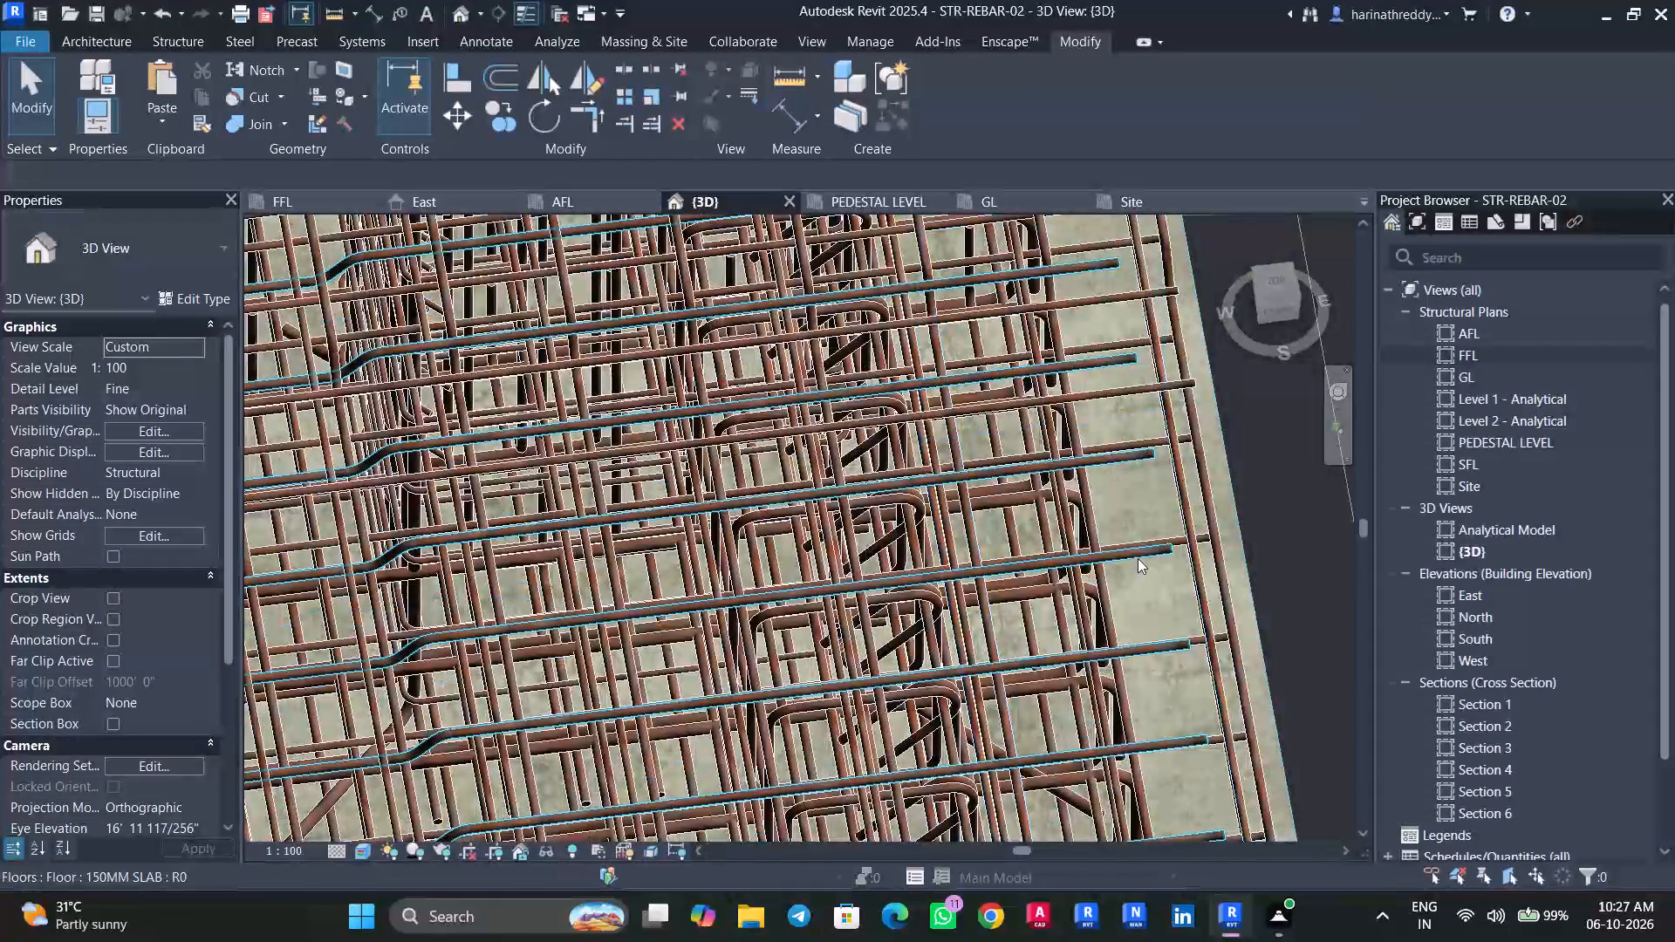
# Nudge the slab's H12 cranked bar set east and stretch its eastern bar ends toward the outermost bar at the slab edge.
pyautogui.click(1138, 558)
pyautogui.scroll(-8, 1138, 558)
pyautogui.click(1276, 283)
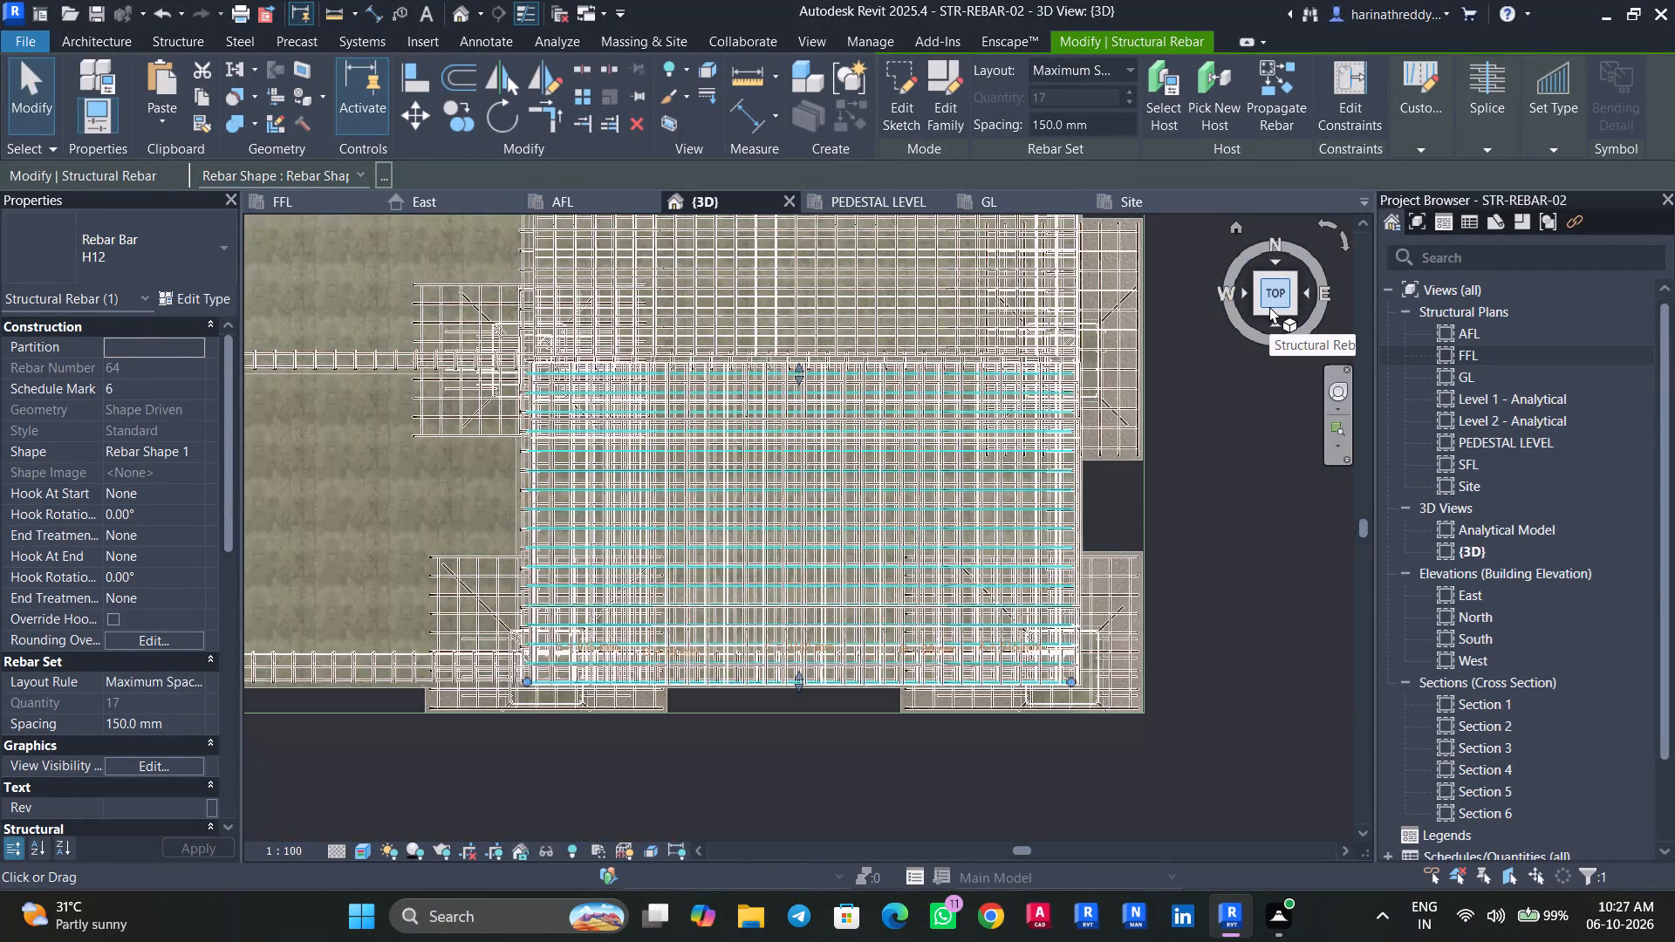
pyautogui.press('Right')
pyautogui.press('Right')
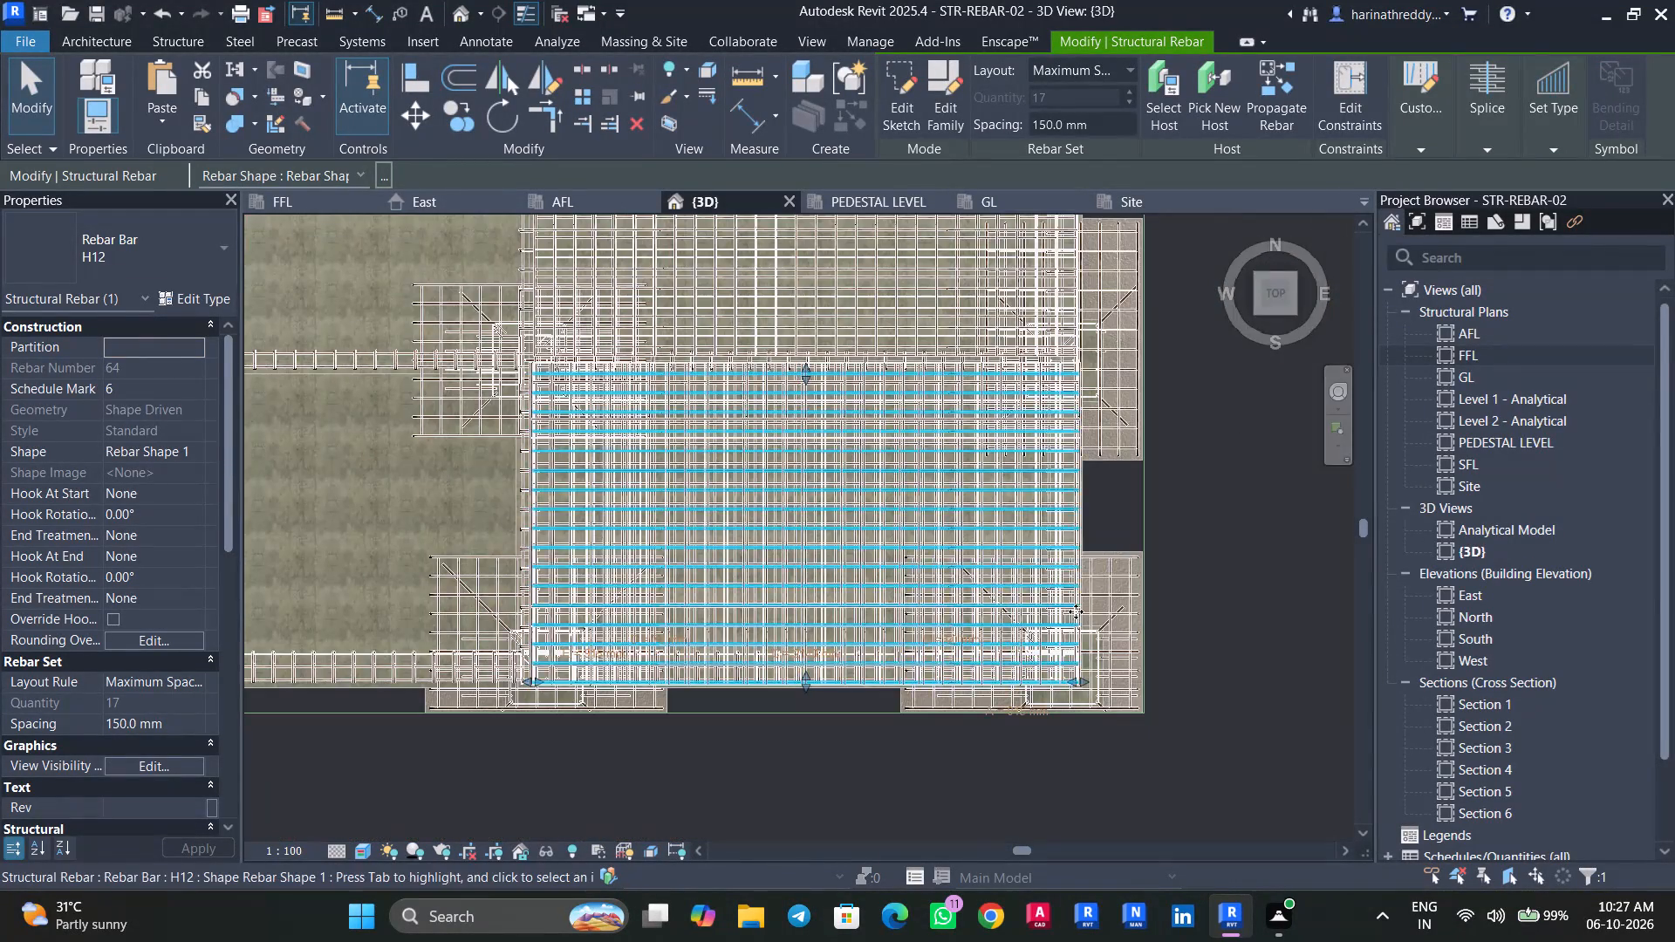
pyautogui.scroll(16, 1075, 679)
pyautogui.scroll(-1, 1077, 700)
pyautogui.scroll(6, 1077, 700)
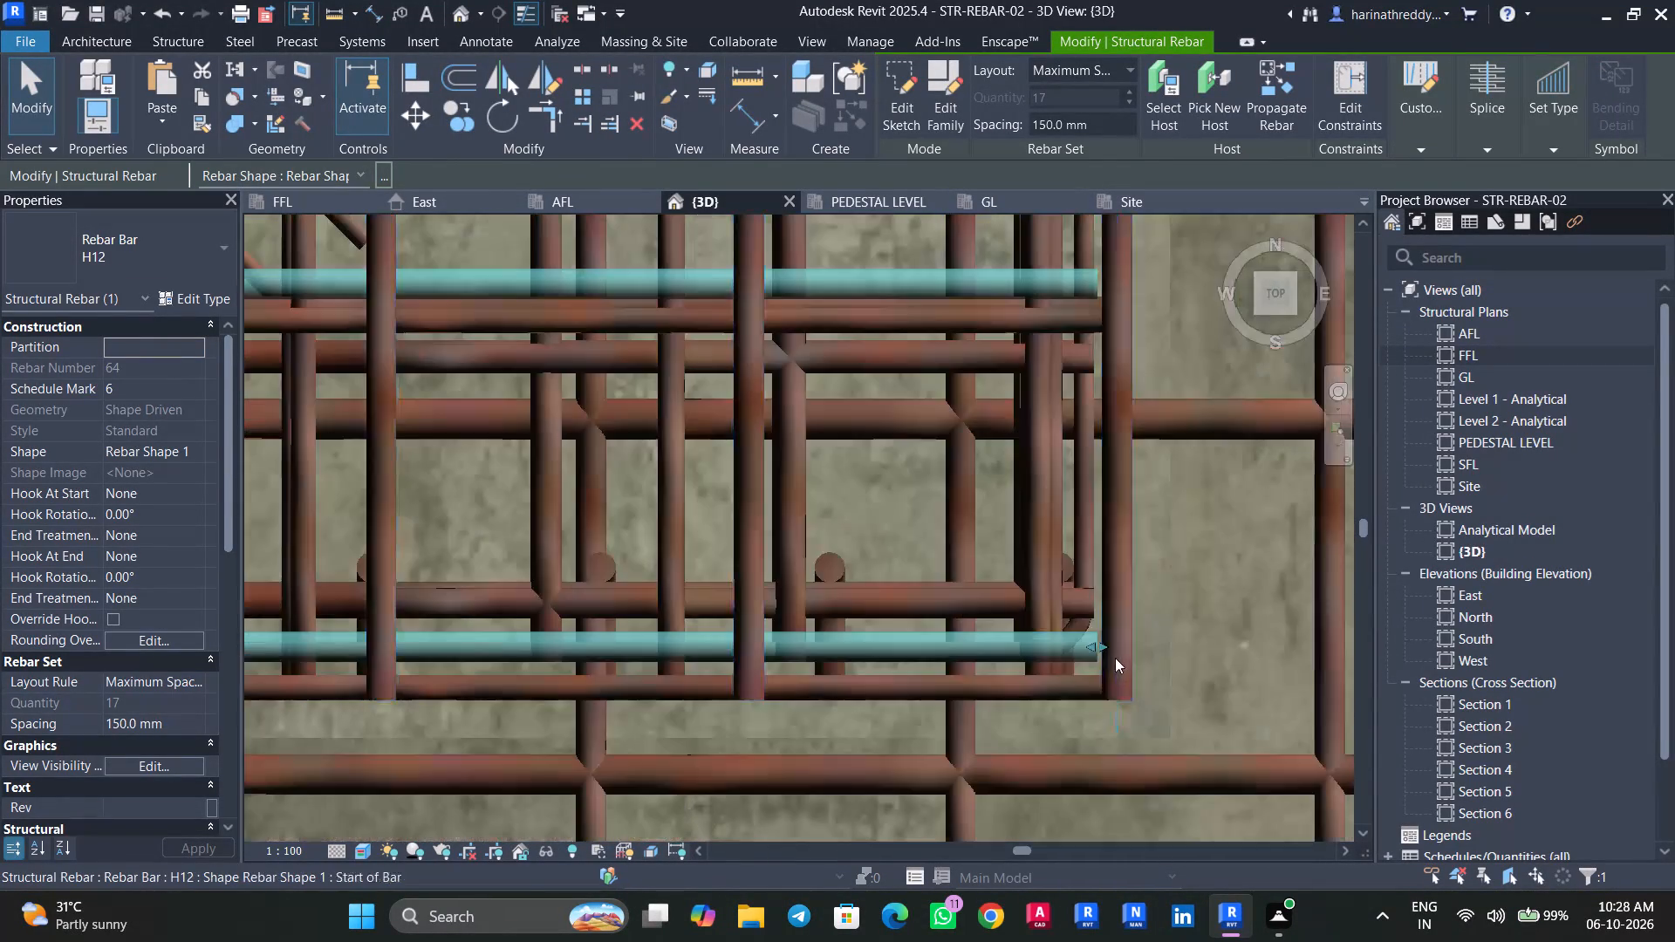
pyautogui.moveTo(1102, 642); pyautogui.dragTo(1128, 645)
pyautogui.press('Escape')
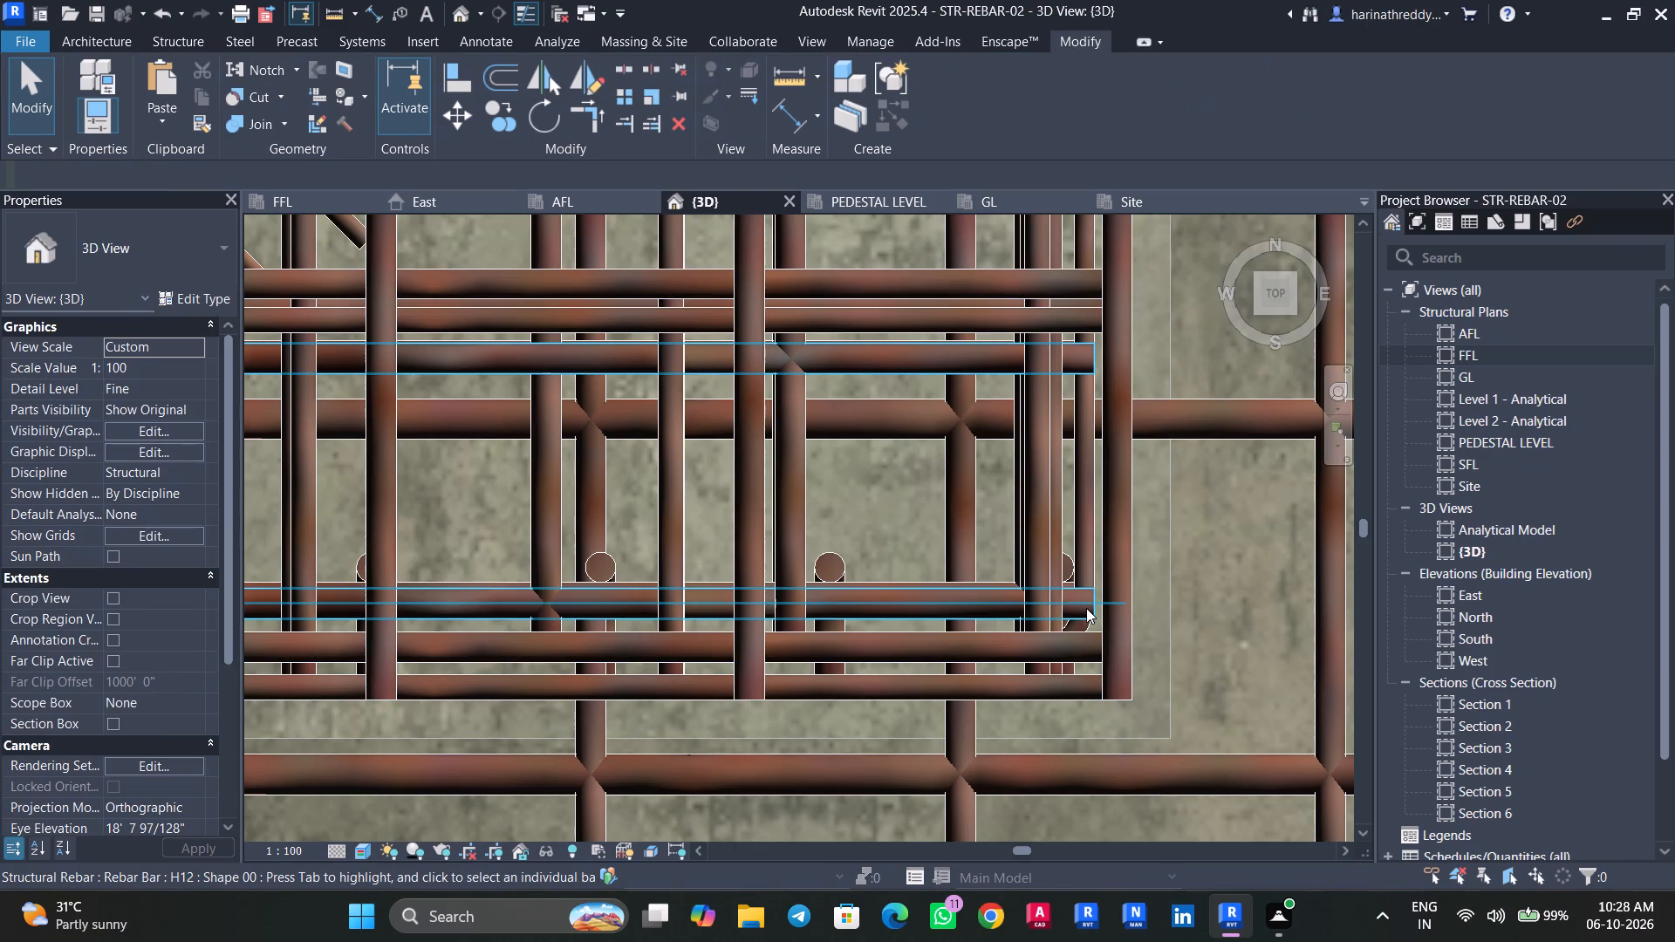
# Extend the eastern ends of the three-bar H12 straight set near the south-east corner to line up with the outermost crossing bar.
pyautogui.click(1086, 608)
pyautogui.scroll(-4, 1086, 608)
pyautogui.scroll(1, 1086, 608)
pyautogui.scroll(-8, 1086, 608)
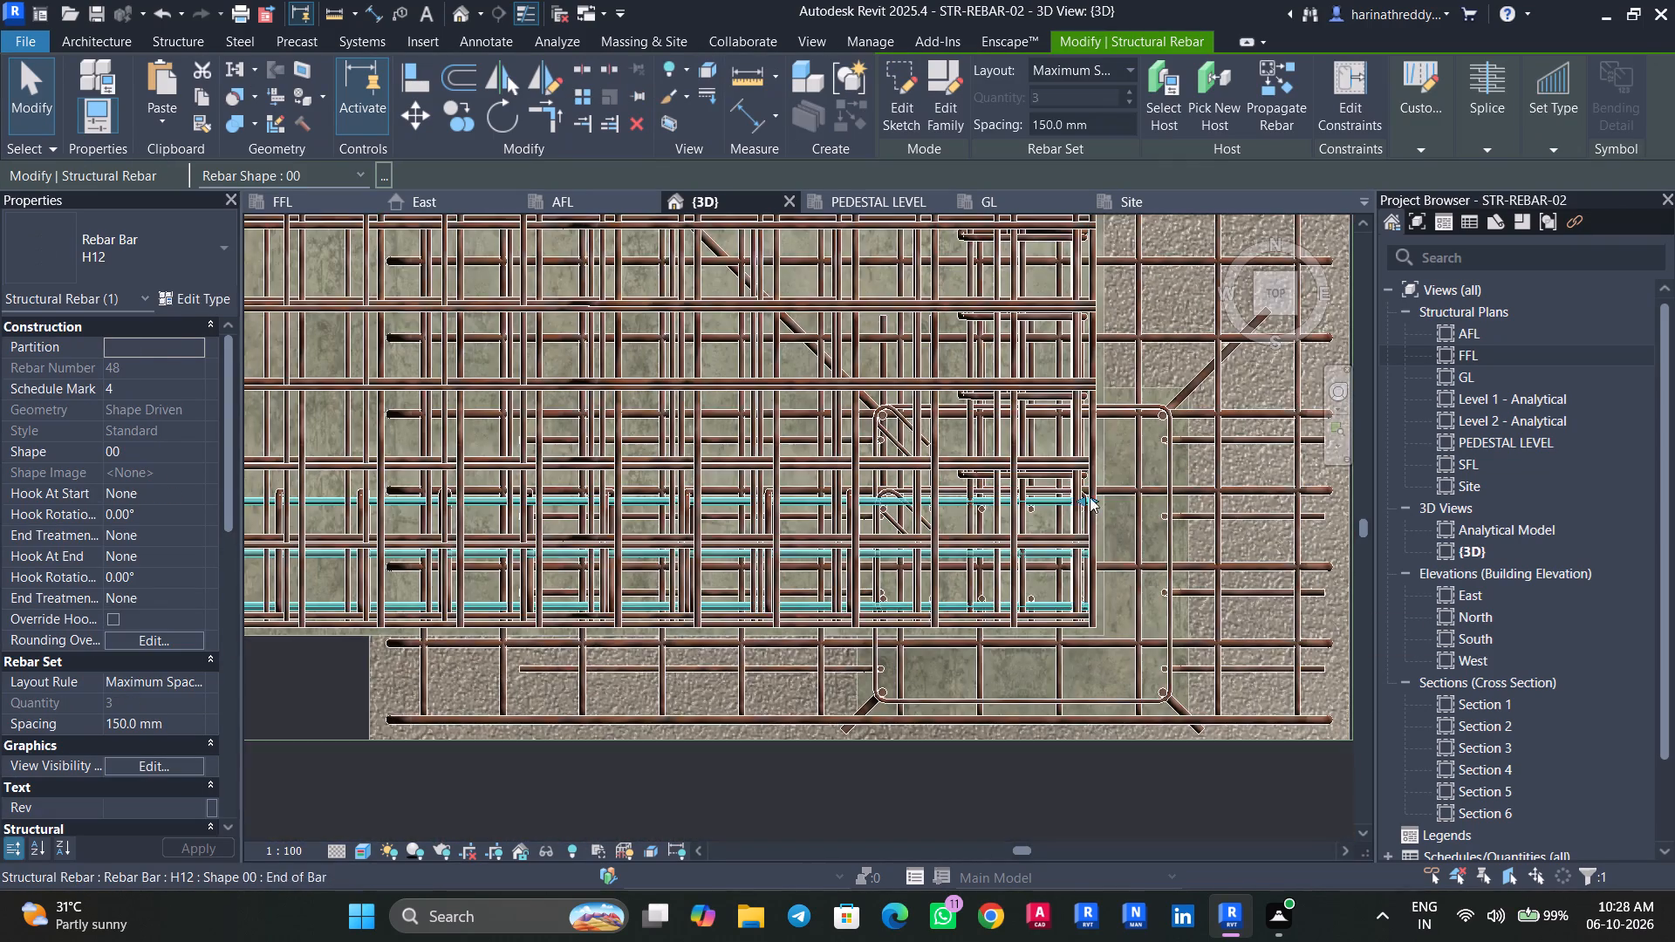
pyautogui.scroll(8, 1087, 500)
pyautogui.moveTo(1093, 502); pyautogui.dragTo(1105, 502)
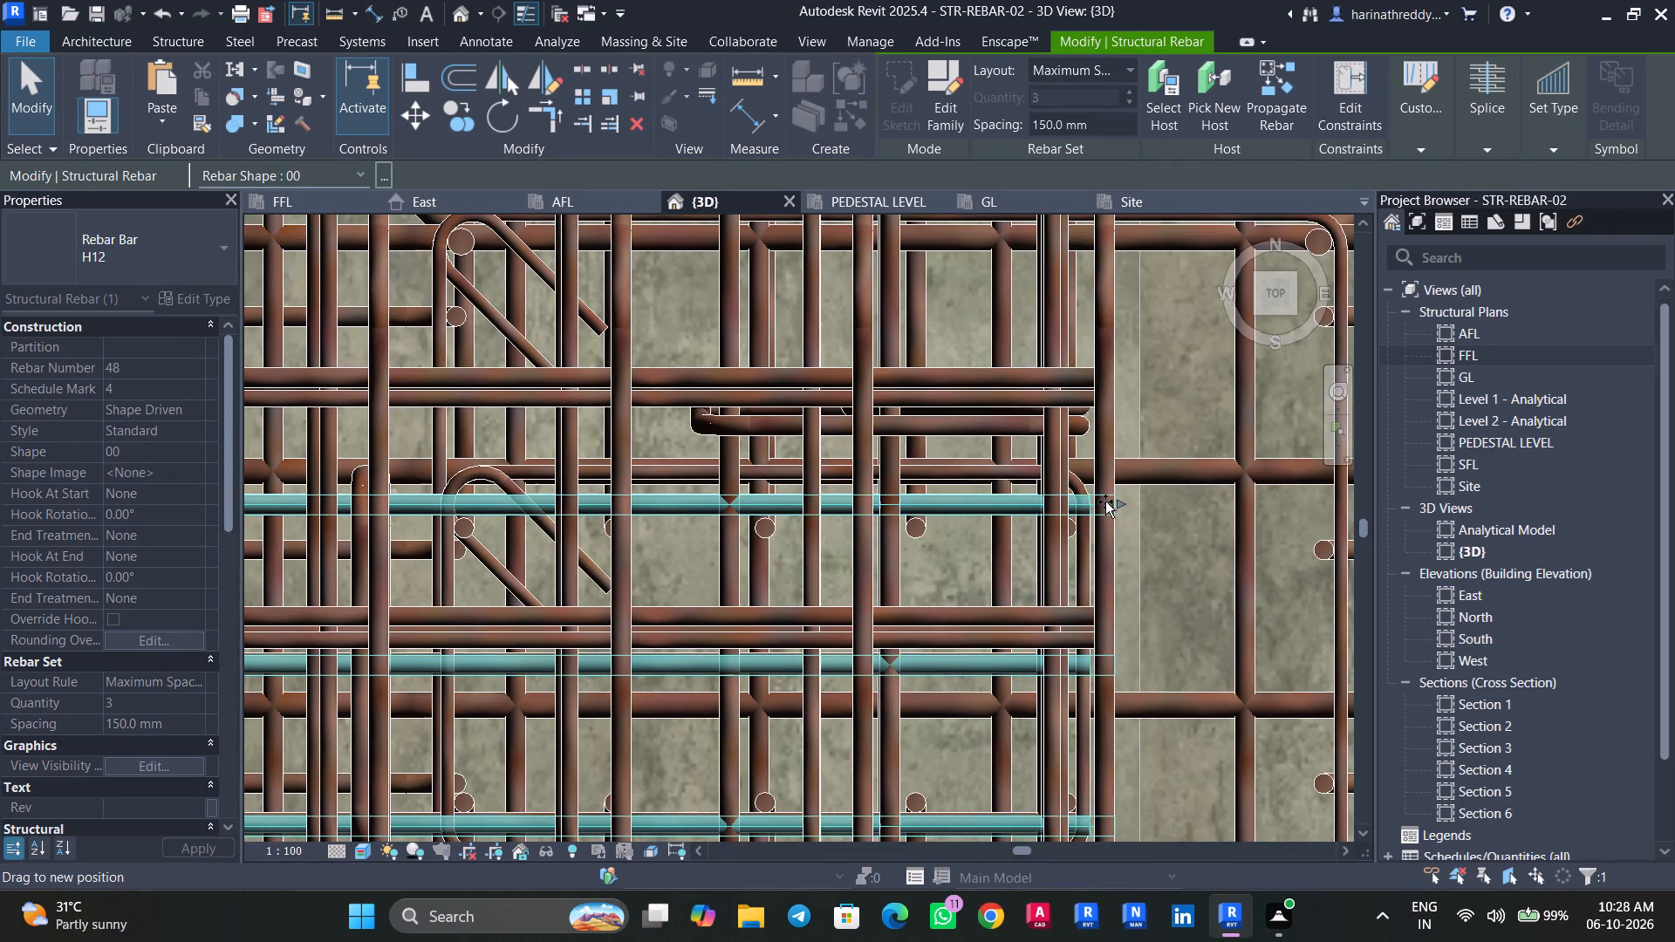
pyautogui.moveTo(1105, 502); pyautogui.dragTo(1106, 502)
pyautogui.press('Escape')
pyautogui.press('Escape')
pyautogui.scroll(-10, 1015, 574)
pyautogui.scroll(1, 1015, 574)
pyautogui.scroll(-2, 1015, 574)
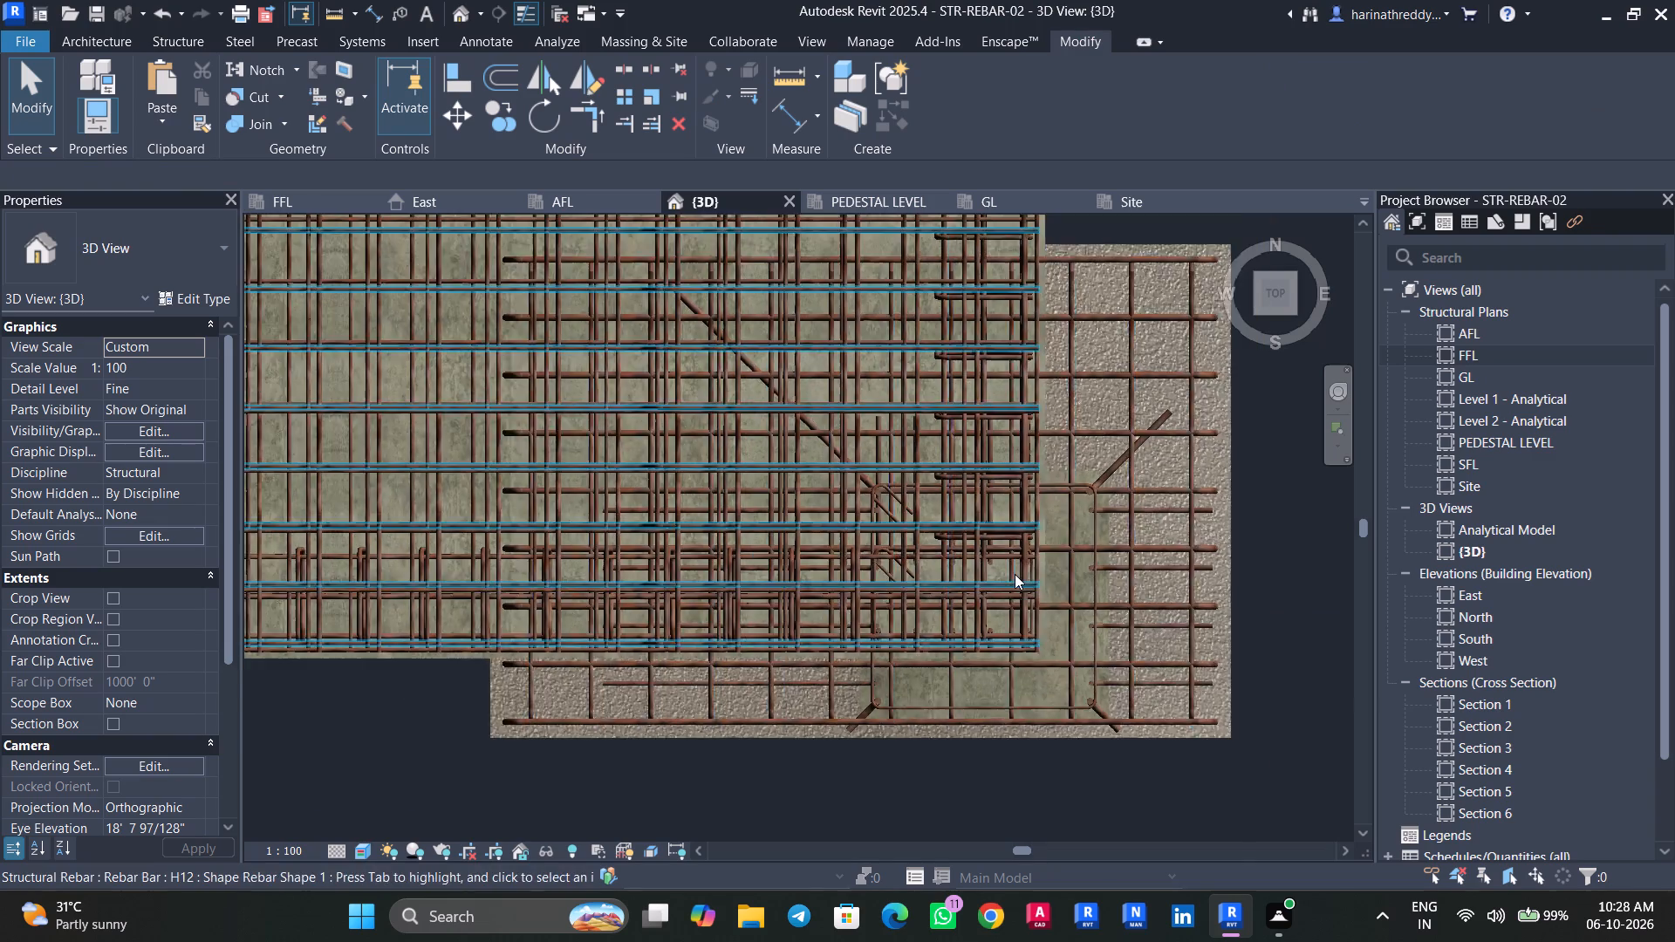
# Examine the slab, beam and column reinforcement along the joints and outer edges from several angles.
pyautogui.scroll(-2, 1015, 574)
pyautogui.keyDown('shift'); pyautogui.moveTo(954, 724); pyautogui.dragTo(1137, 571, button='middle'); pyautogui.keyUp('shift')
pyautogui.scroll(-3, 1137, 571)
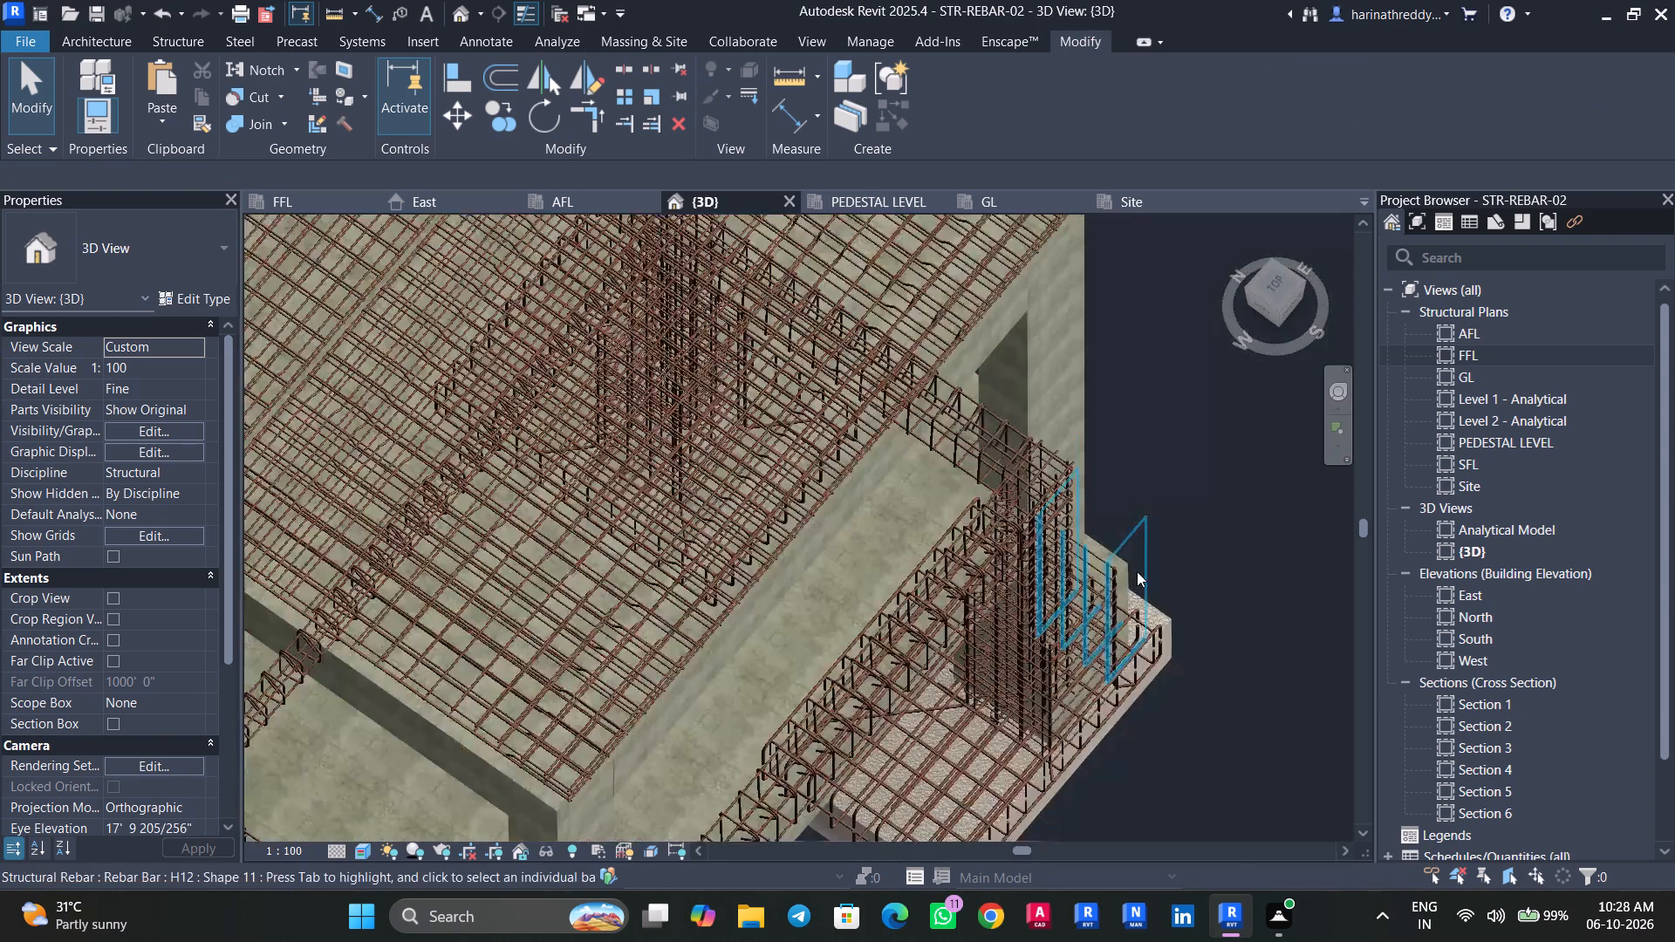
pyautogui.scroll(-2, 1137, 571)
pyautogui.scroll(6, 687, 621)
pyautogui.scroll(-8, 659, 600)
pyautogui.keyDown('shift'); pyautogui.moveTo(1128, 695); pyautogui.dragTo(1047, 326, button='middle'); pyautogui.keyUp('shift')
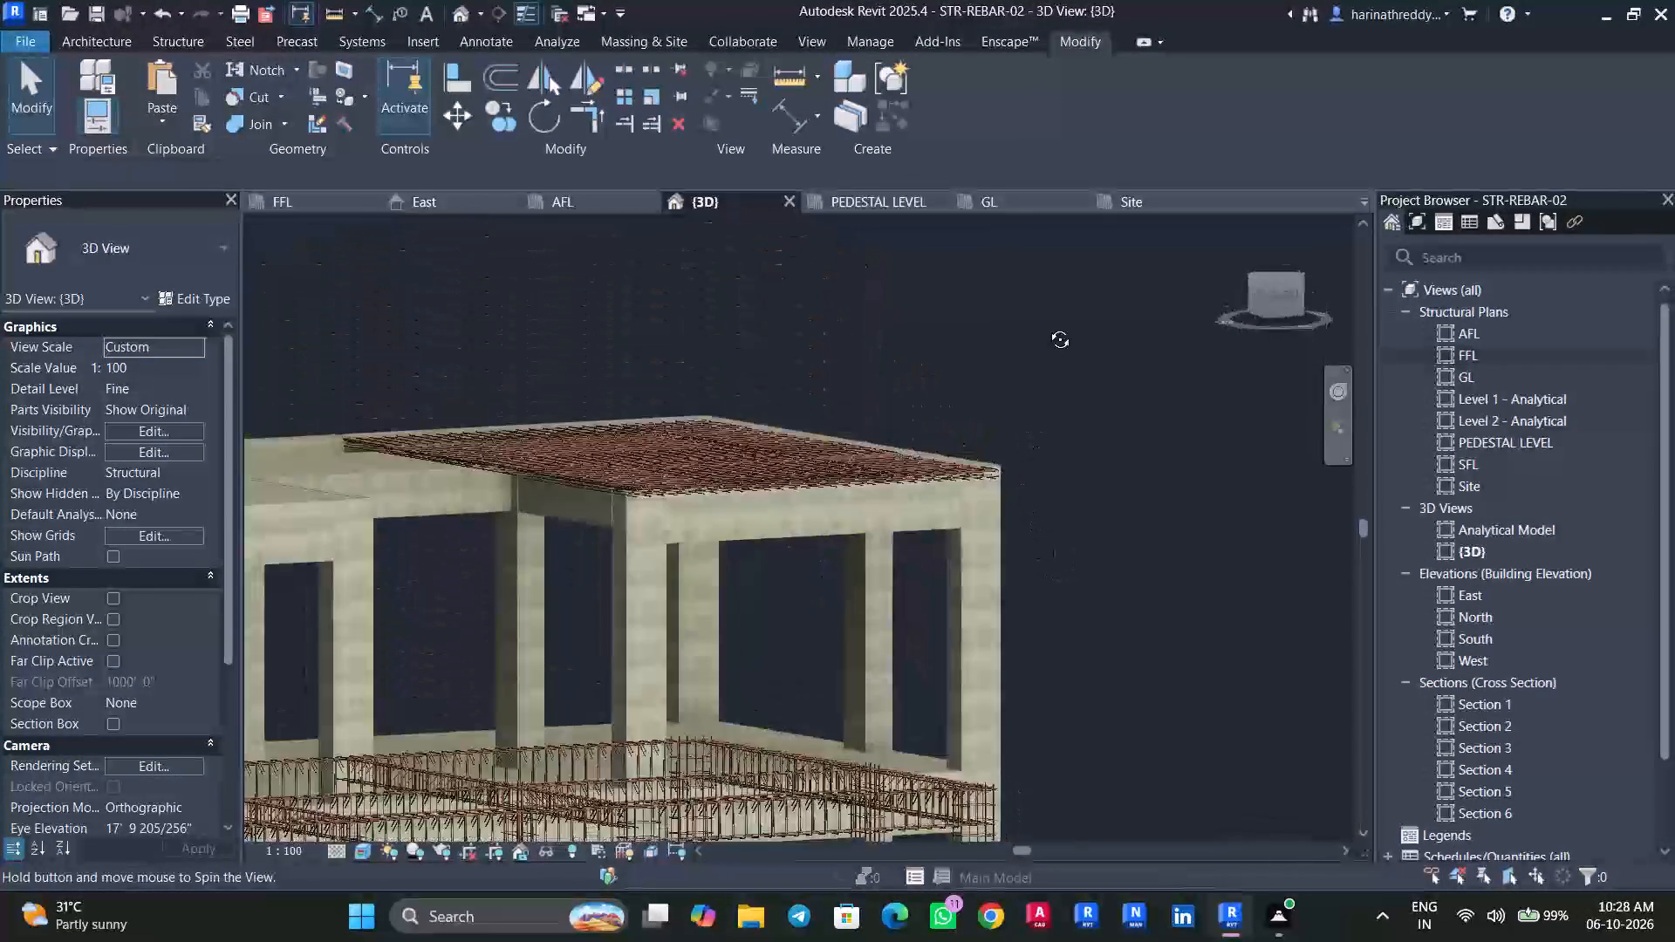
pyautogui.keyDown('shift'); pyautogui.moveTo(1047, 326); pyautogui.dragTo(847, 451, button='middle'); pyautogui.keyUp('shift')
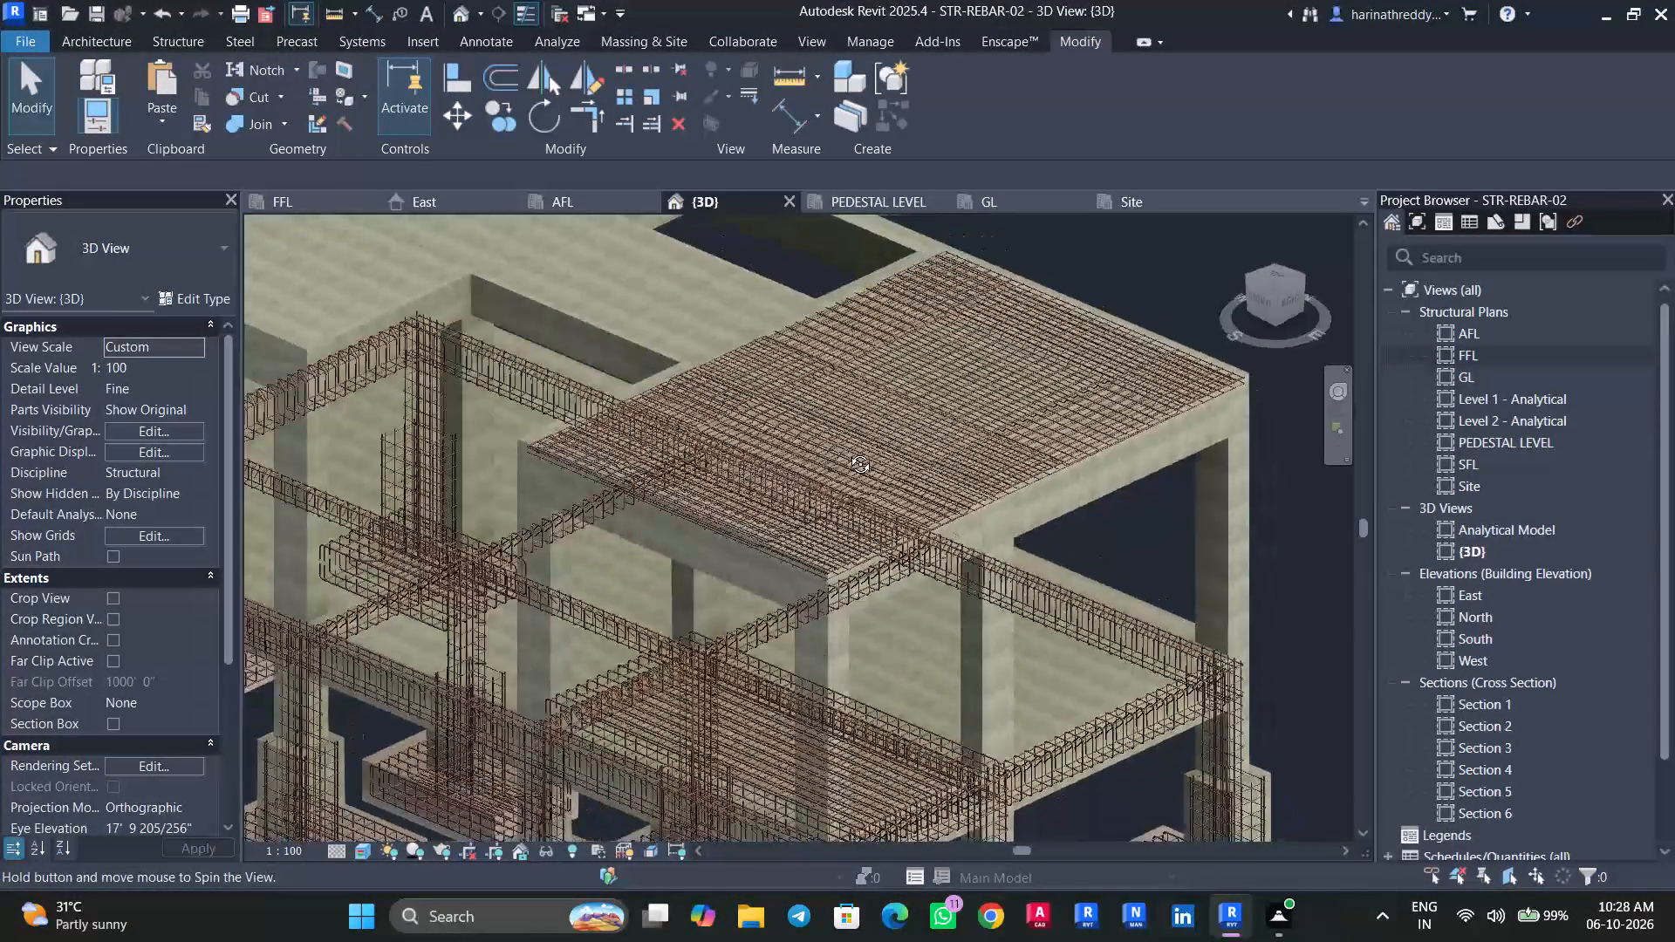
pyautogui.keyDown('shift'); pyautogui.moveTo(847, 451); pyautogui.dragTo(873, 622, button='middle'); pyautogui.keyUp('shift')
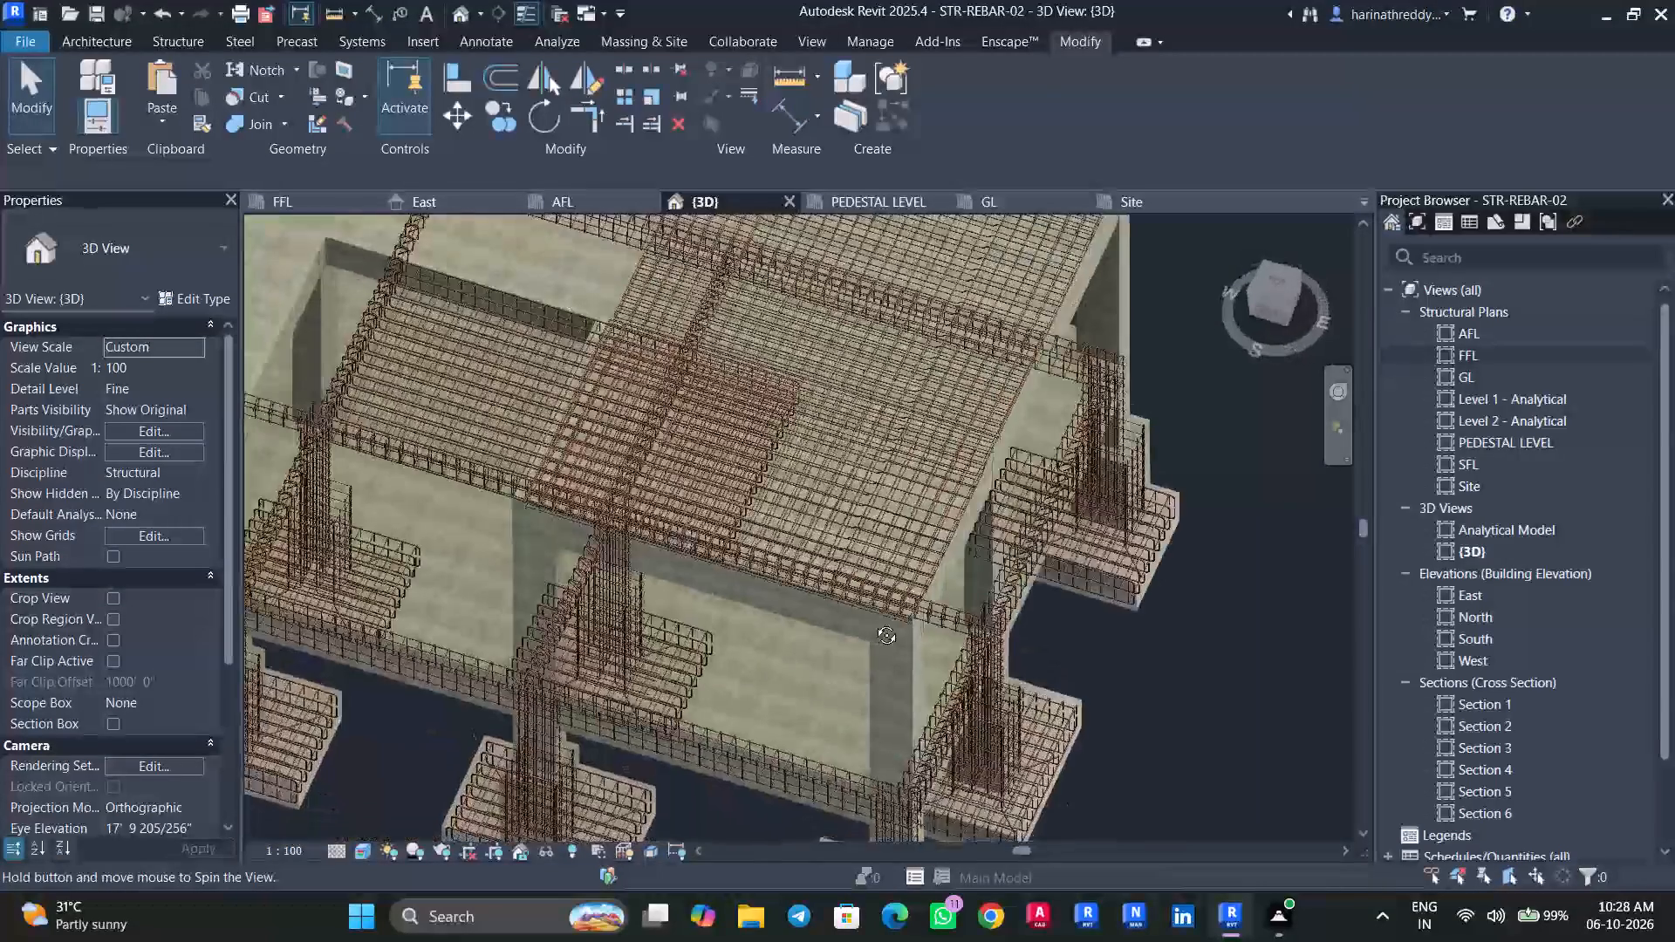
pyautogui.keyDown('shift'); pyautogui.moveTo(873, 622); pyautogui.dragTo(1140, 672, button='middle'); pyautogui.keyUp('shift')
pyautogui.scroll(11, 536, 623)
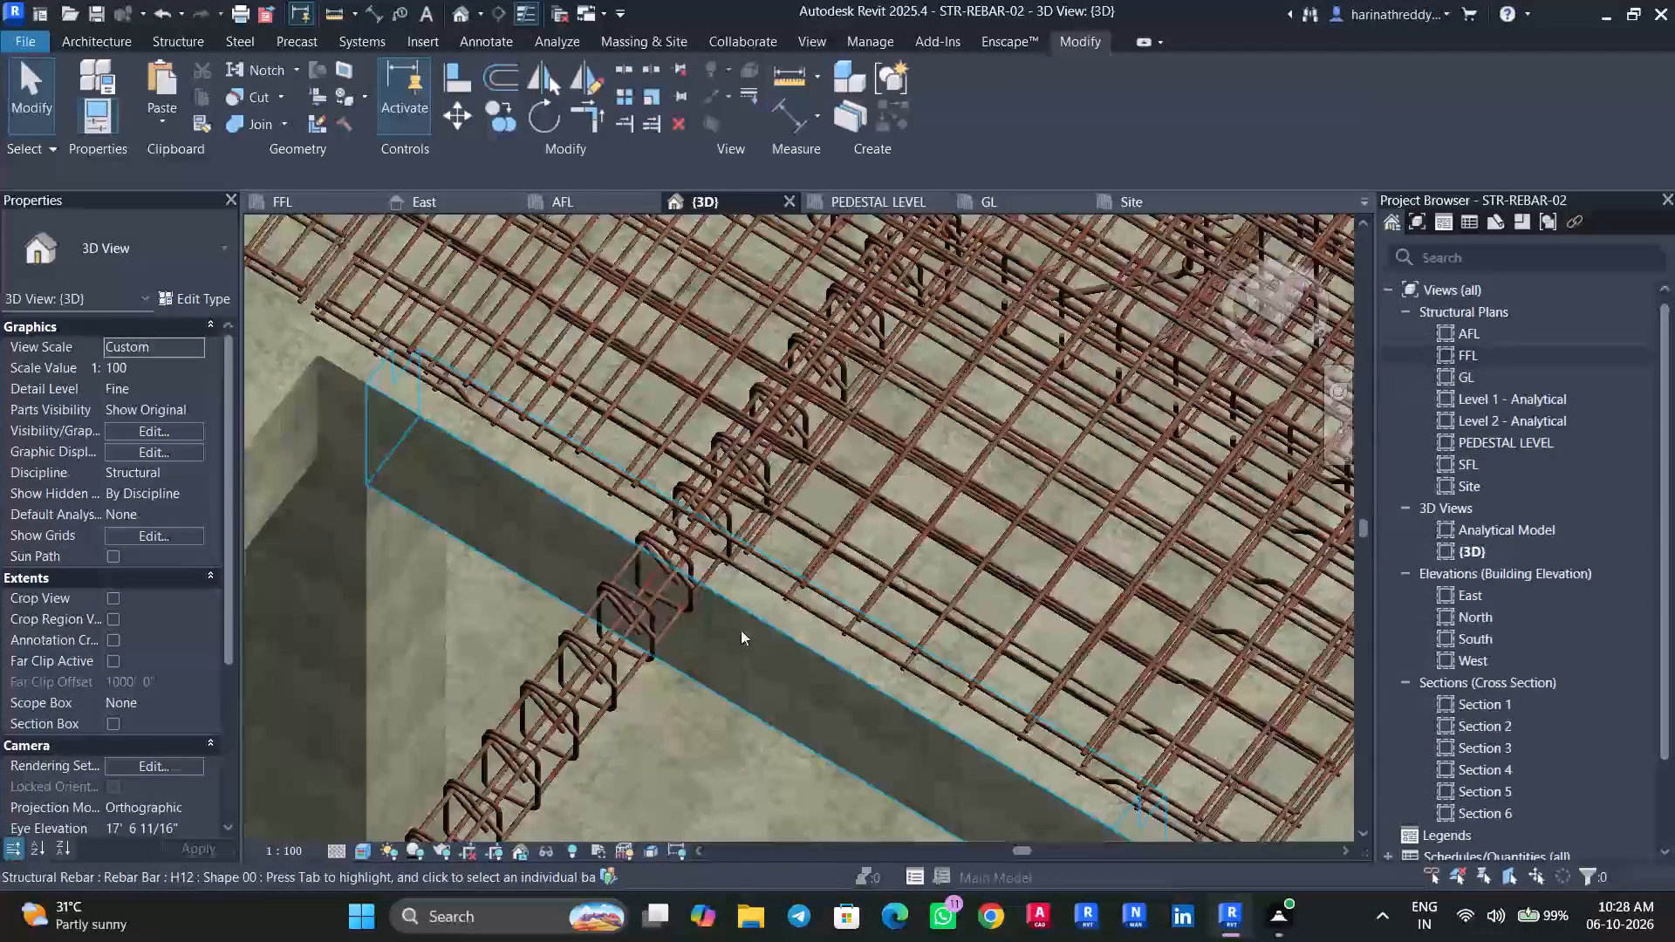
pyautogui.click(764, 624)
pyautogui.press('Escape')
pyautogui.press('Escape')
pyautogui.scroll(-8, 764, 624)
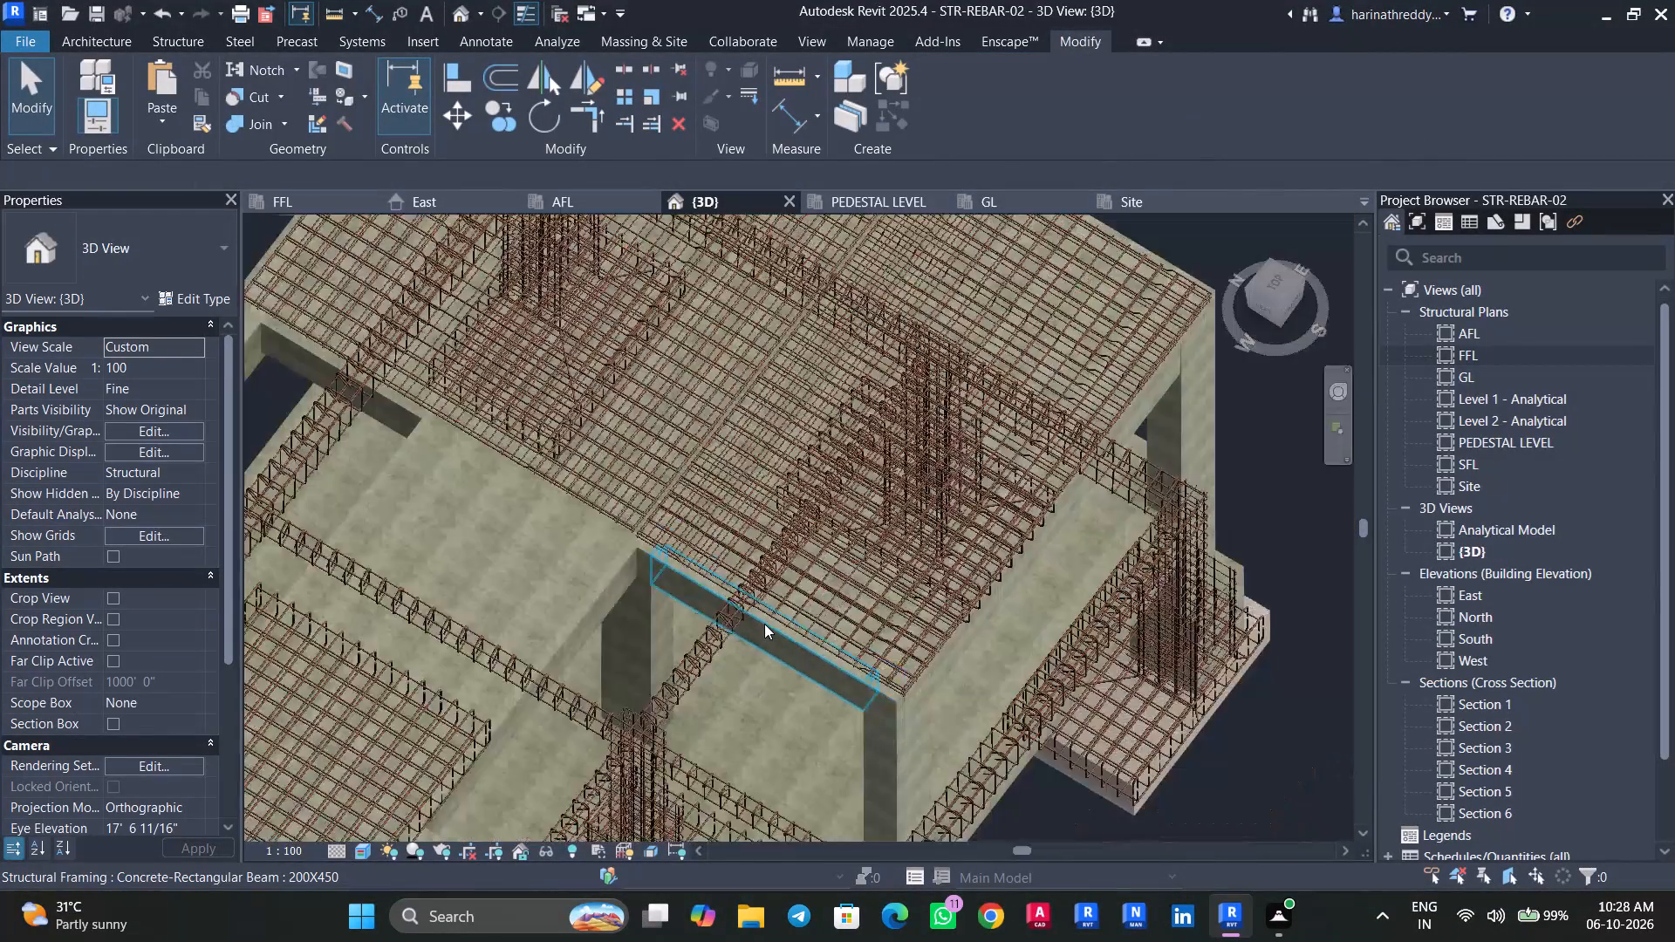
pyautogui.scroll(-4, 764, 624)
pyautogui.scroll(4, 947, 590)
pyautogui.scroll(-5, 985, 529)
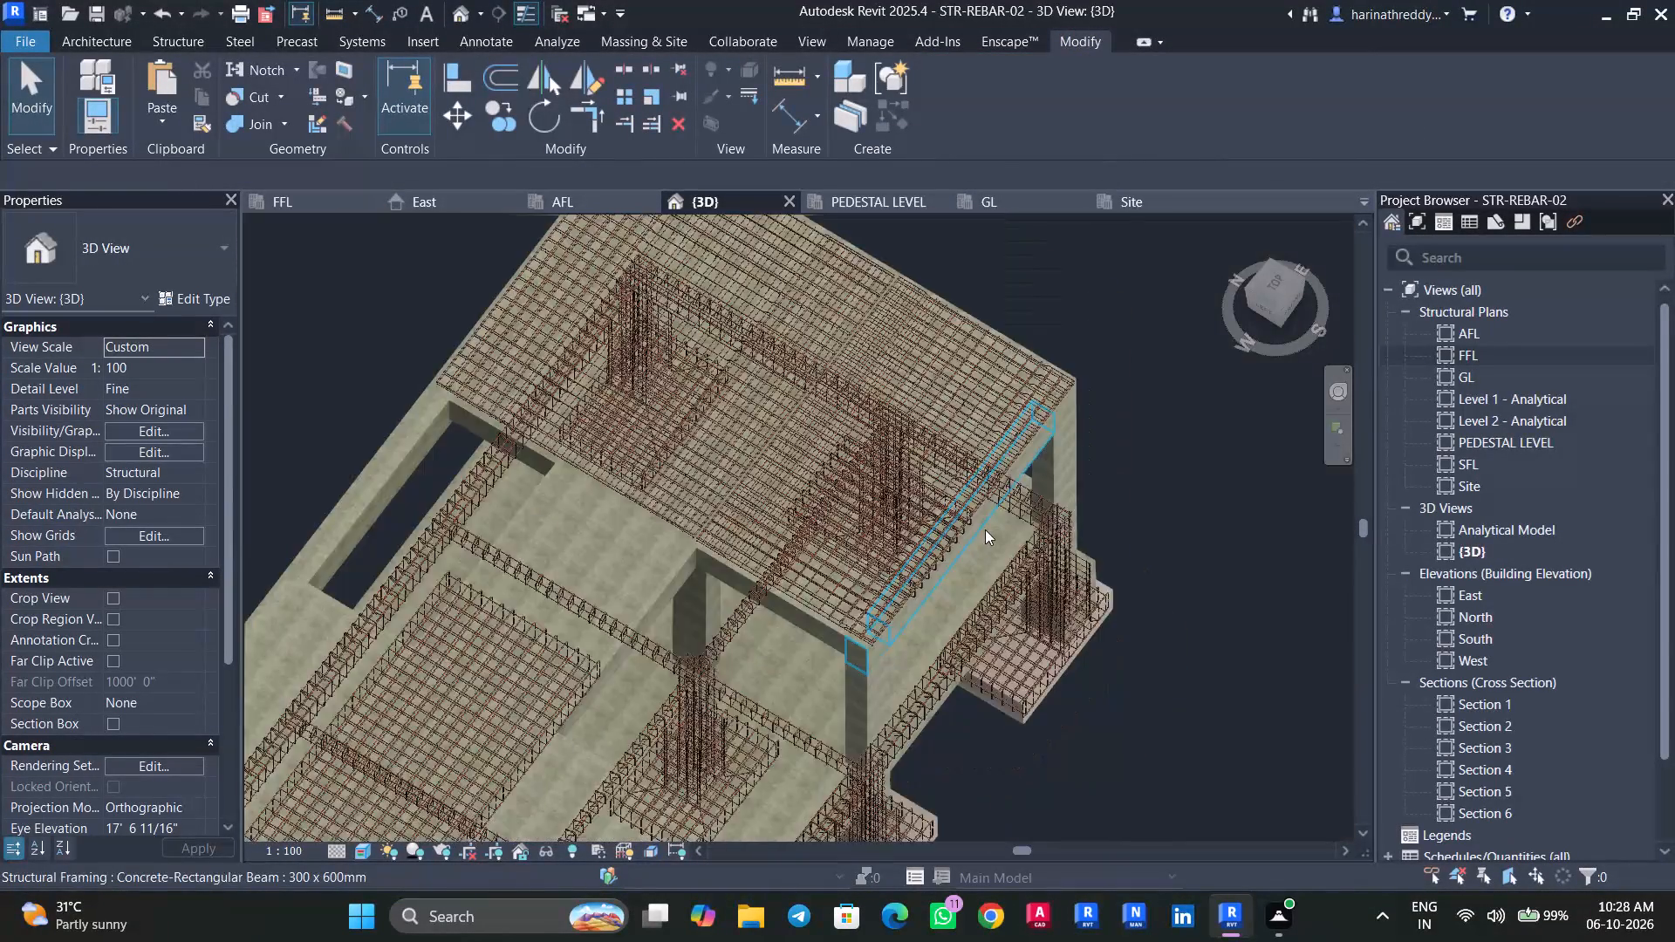
pyautogui.scroll(-3, 985, 529)
pyautogui.scroll(4, 988, 549)
pyautogui.keyDown('shift'); pyautogui.moveTo(988, 554); pyautogui.dragTo(872, 451, button='middle'); pyautogui.keyUp('shift')
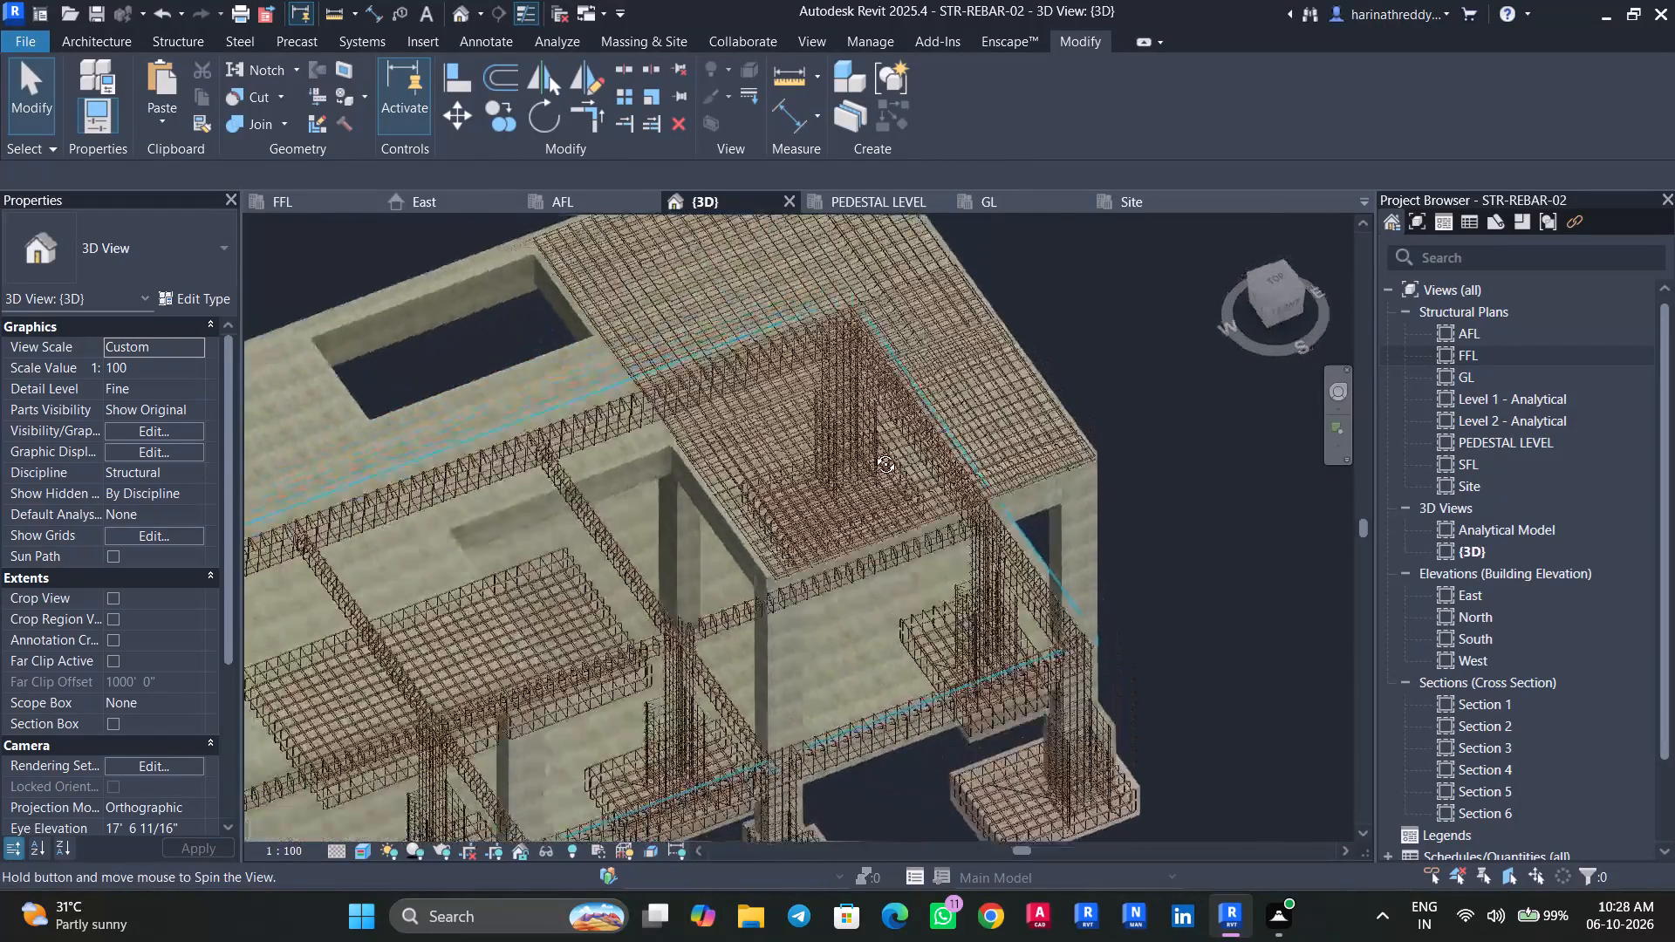
pyautogui.keyDown('shift'); pyautogui.moveTo(872, 451); pyautogui.dragTo(762, 499, button='middle'); pyautogui.keyUp('shift')
pyautogui.scroll(10, 1088, 529)
pyautogui.scroll(5, 983, 646)
pyautogui.keyDown('shift'); pyautogui.moveTo(986, 626); pyautogui.dragTo(1011, 543, button='middle'); pyautogui.keyUp('shift')
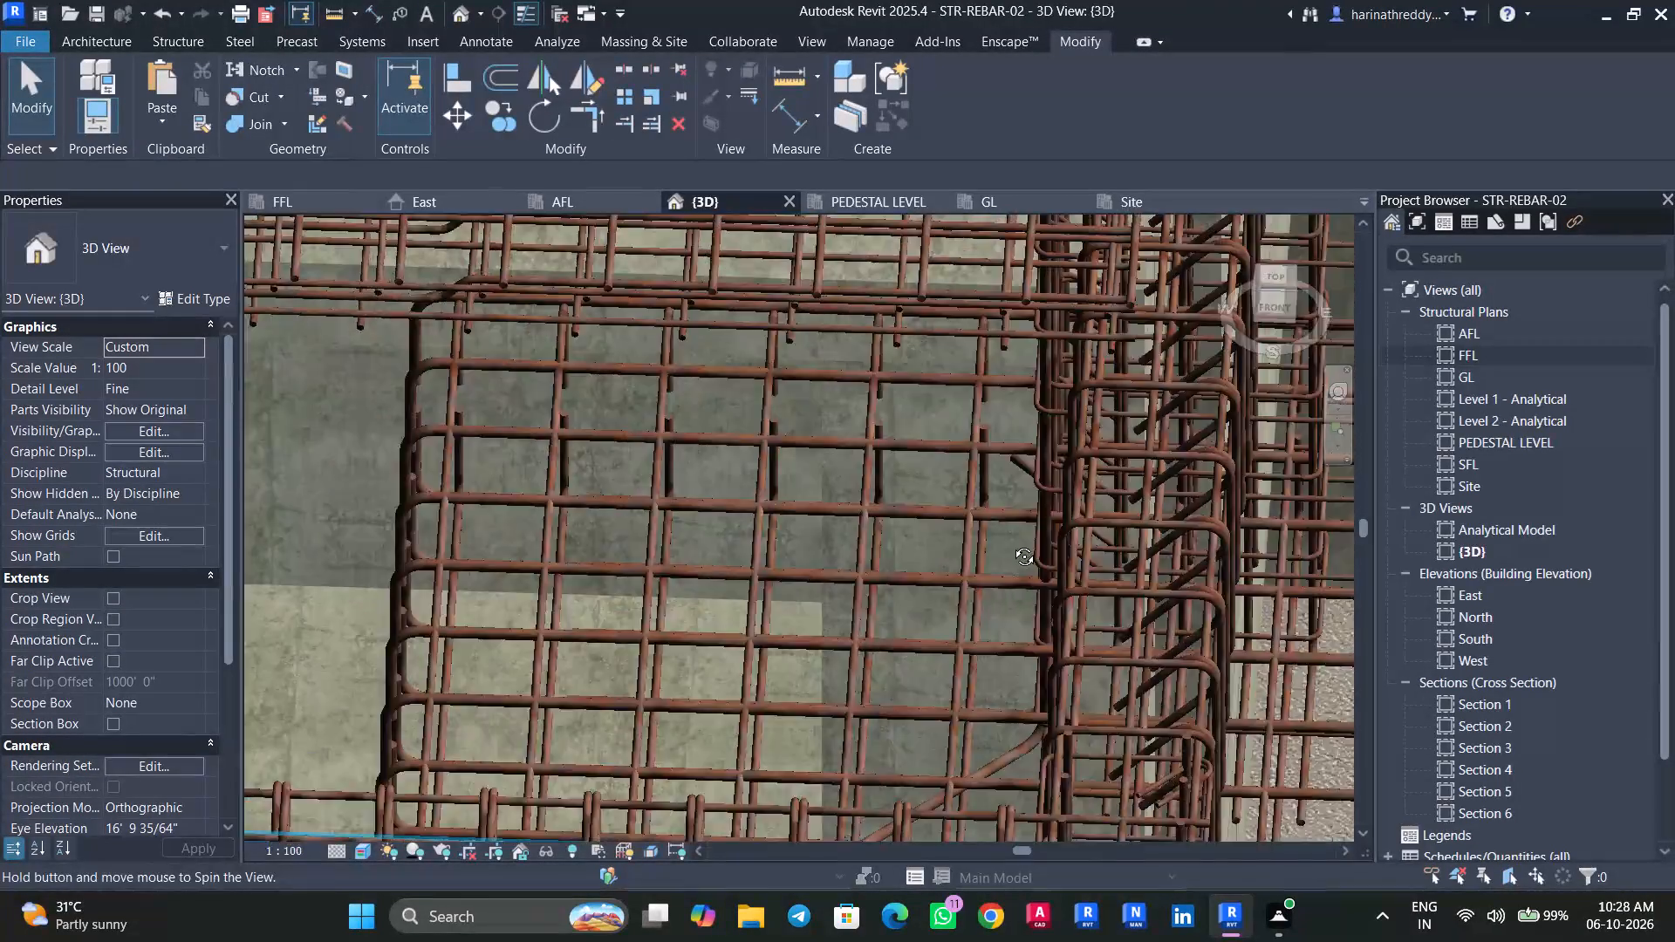
pyautogui.keyDown('shift'); pyautogui.moveTo(1011, 543); pyautogui.dragTo(1017, 524, button='middle'); pyautogui.keyUp('shift')
pyautogui.scroll(-6, 1017, 524)
pyautogui.moveTo(1017, 524); pyautogui.dragTo(1063, 720, button='middle')
pyautogui.keyDown('shift'); pyautogui.moveTo(886, 638); pyautogui.dragTo(918, 592, button='middle'); pyautogui.keyUp('shift')
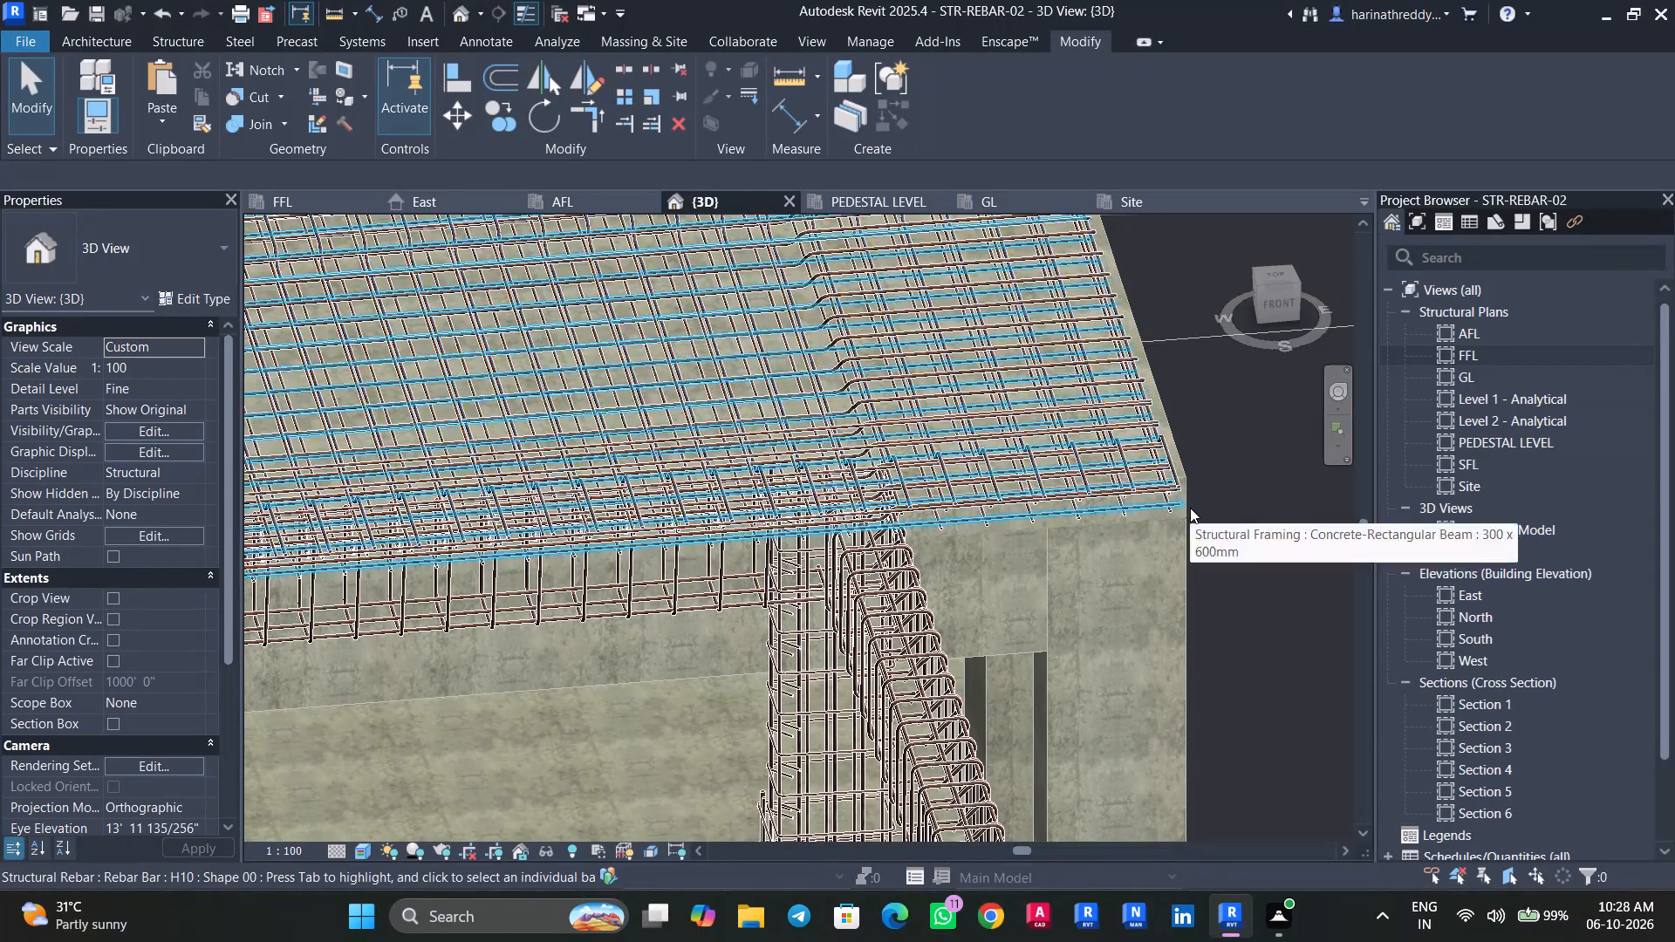
# Propagate the rebar of the south-east FFL 150MM slab to the two unreinforced 150MM slabs at the building's west end, aligned by host.
pyautogui.scroll(4, 1194, 494)
pyautogui.click(1184, 482)
pyautogui.press('Escape')
pyautogui.press('Escape')
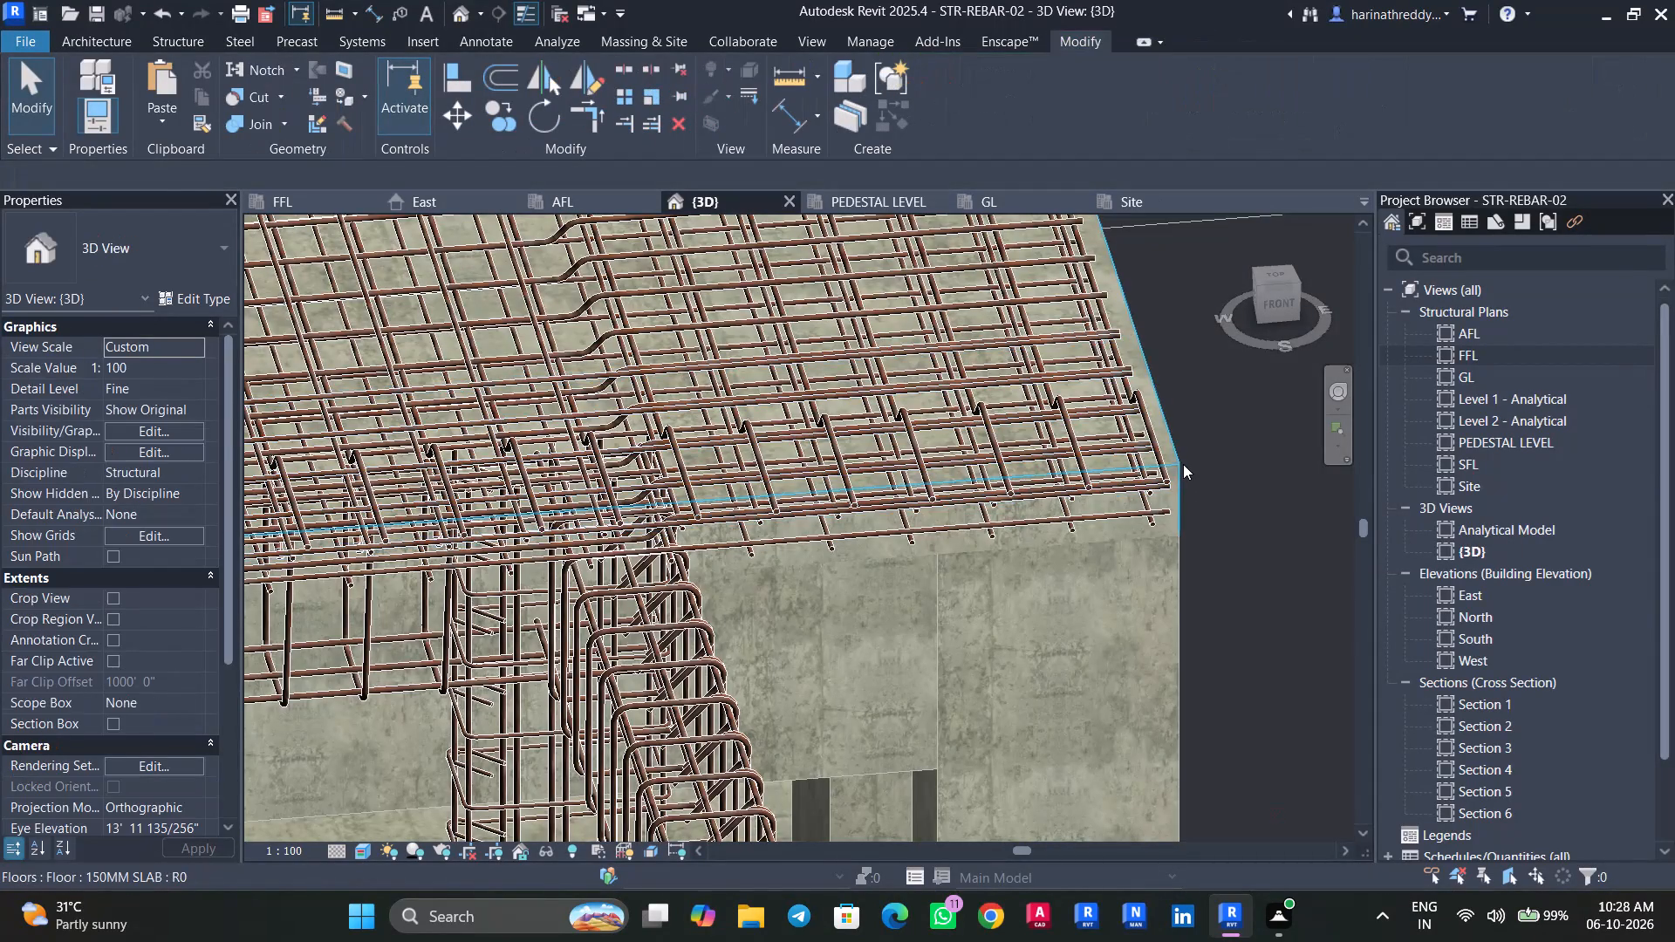
pyautogui.click(1183, 464)
pyautogui.scroll(-12, 1183, 464)
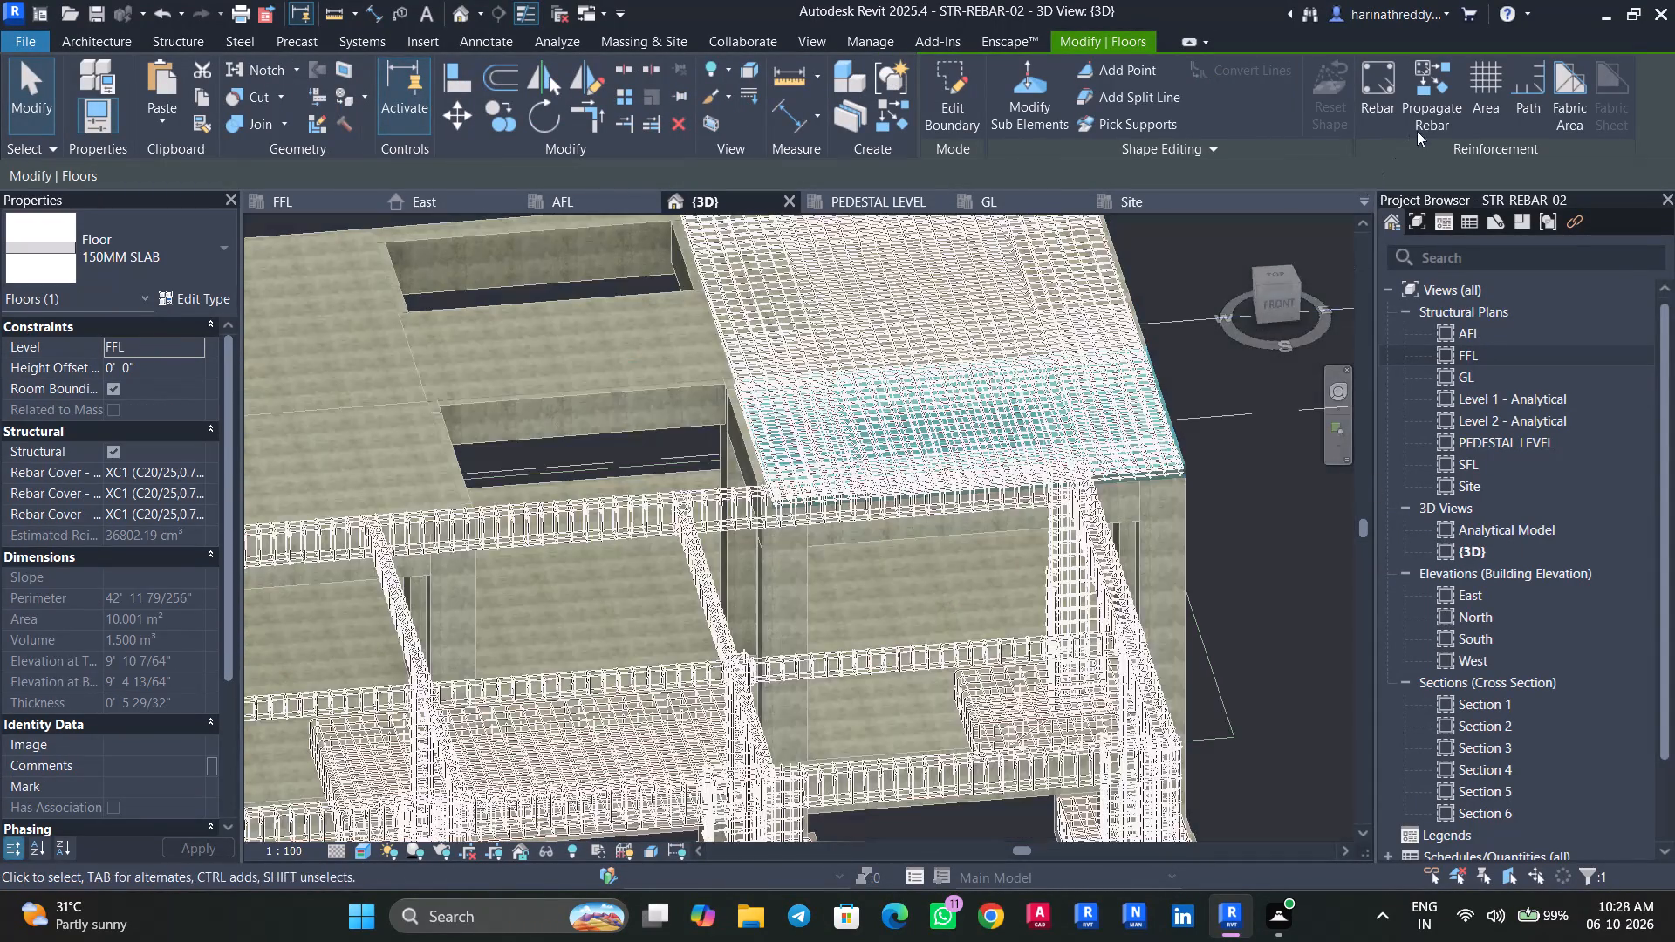
pyautogui.click(1423, 110)
pyautogui.moveTo(656, 454); pyautogui.dragTo(1086, 571, button='middle')
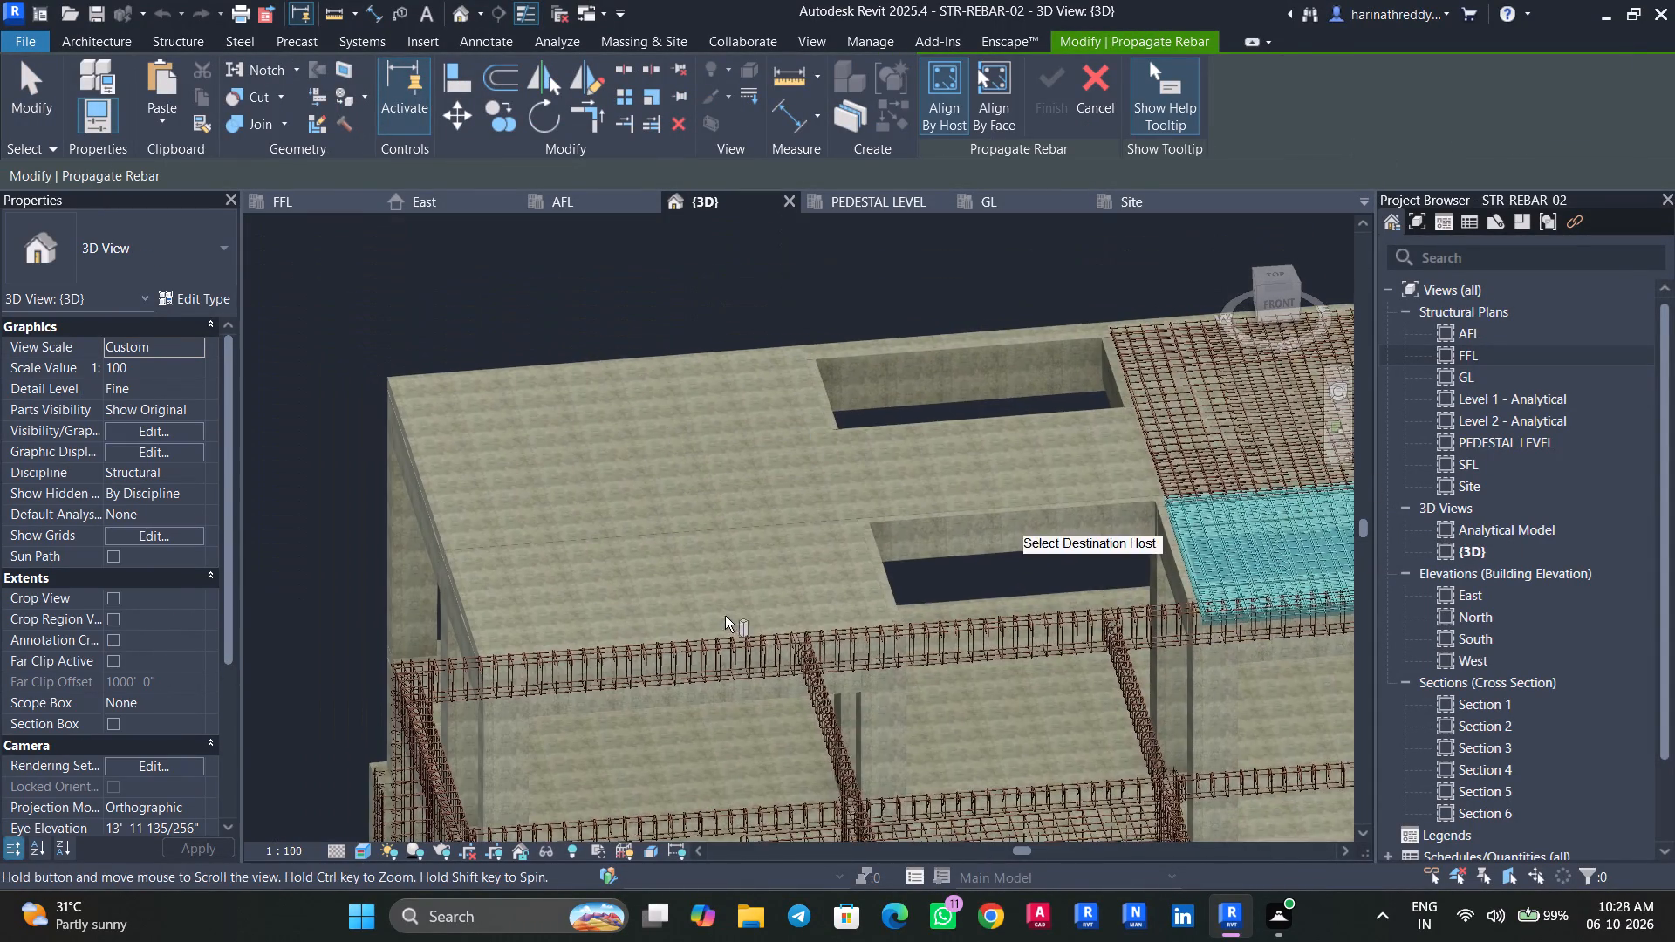
pyautogui.click(713, 593)
pyautogui.click(597, 429)
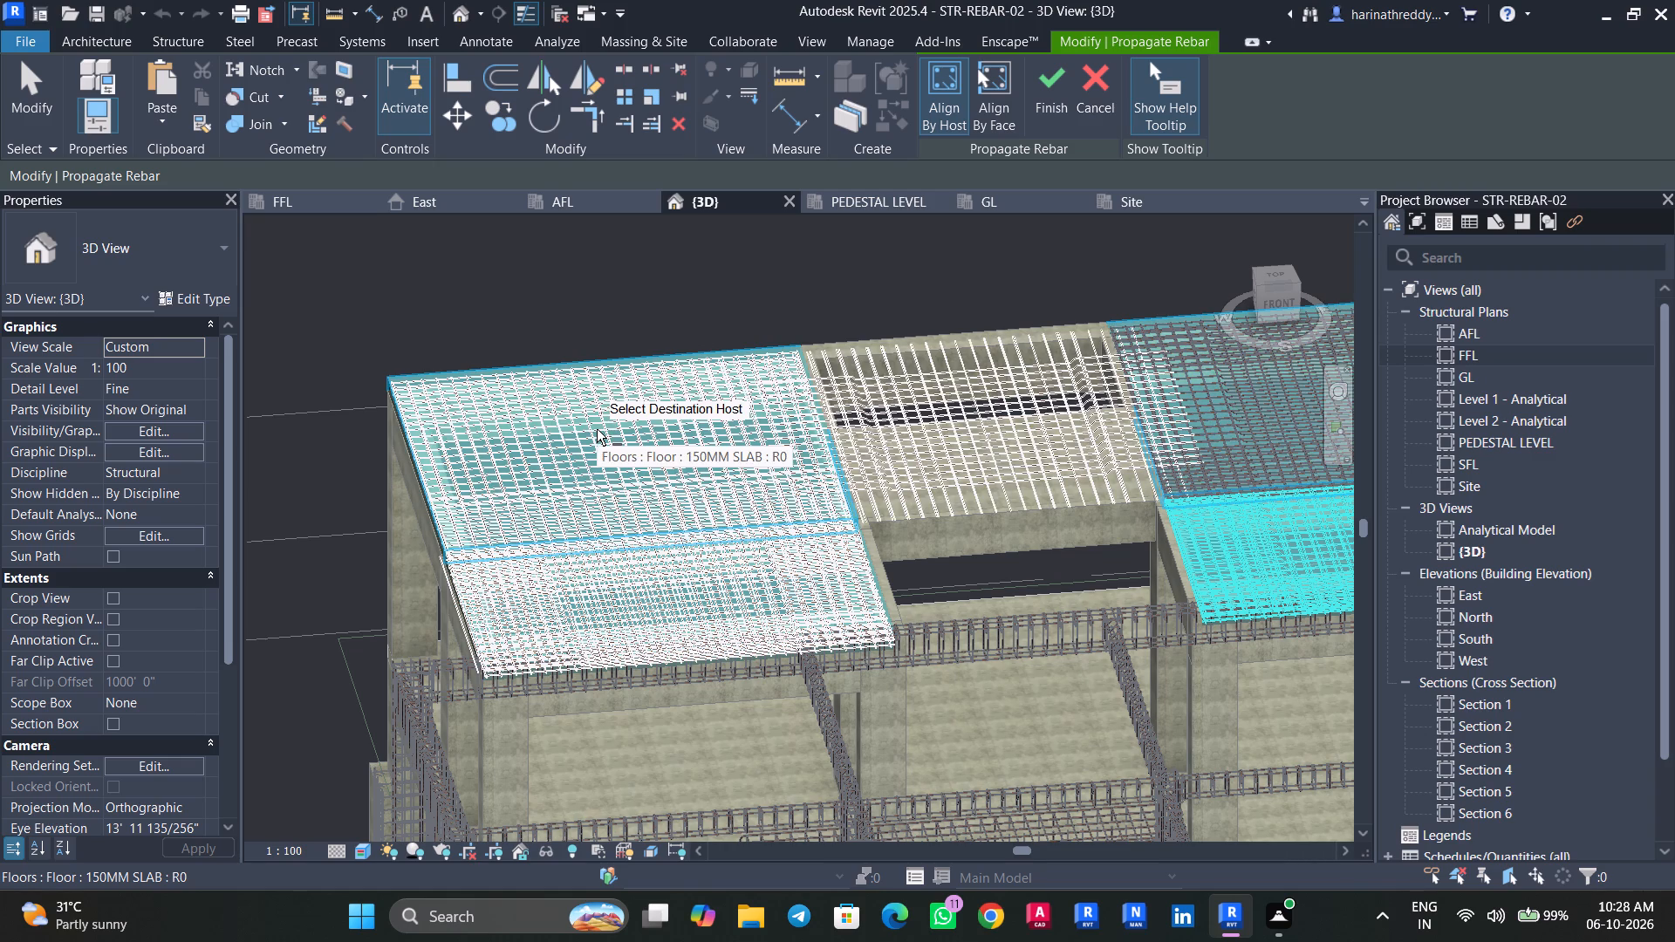
pyautogui.keyDown('shift'); pyautogui.moveTo(627, 461); pyautogui.dragTo(732, 470, button='middle'); pyautogui.keyUp('shift')
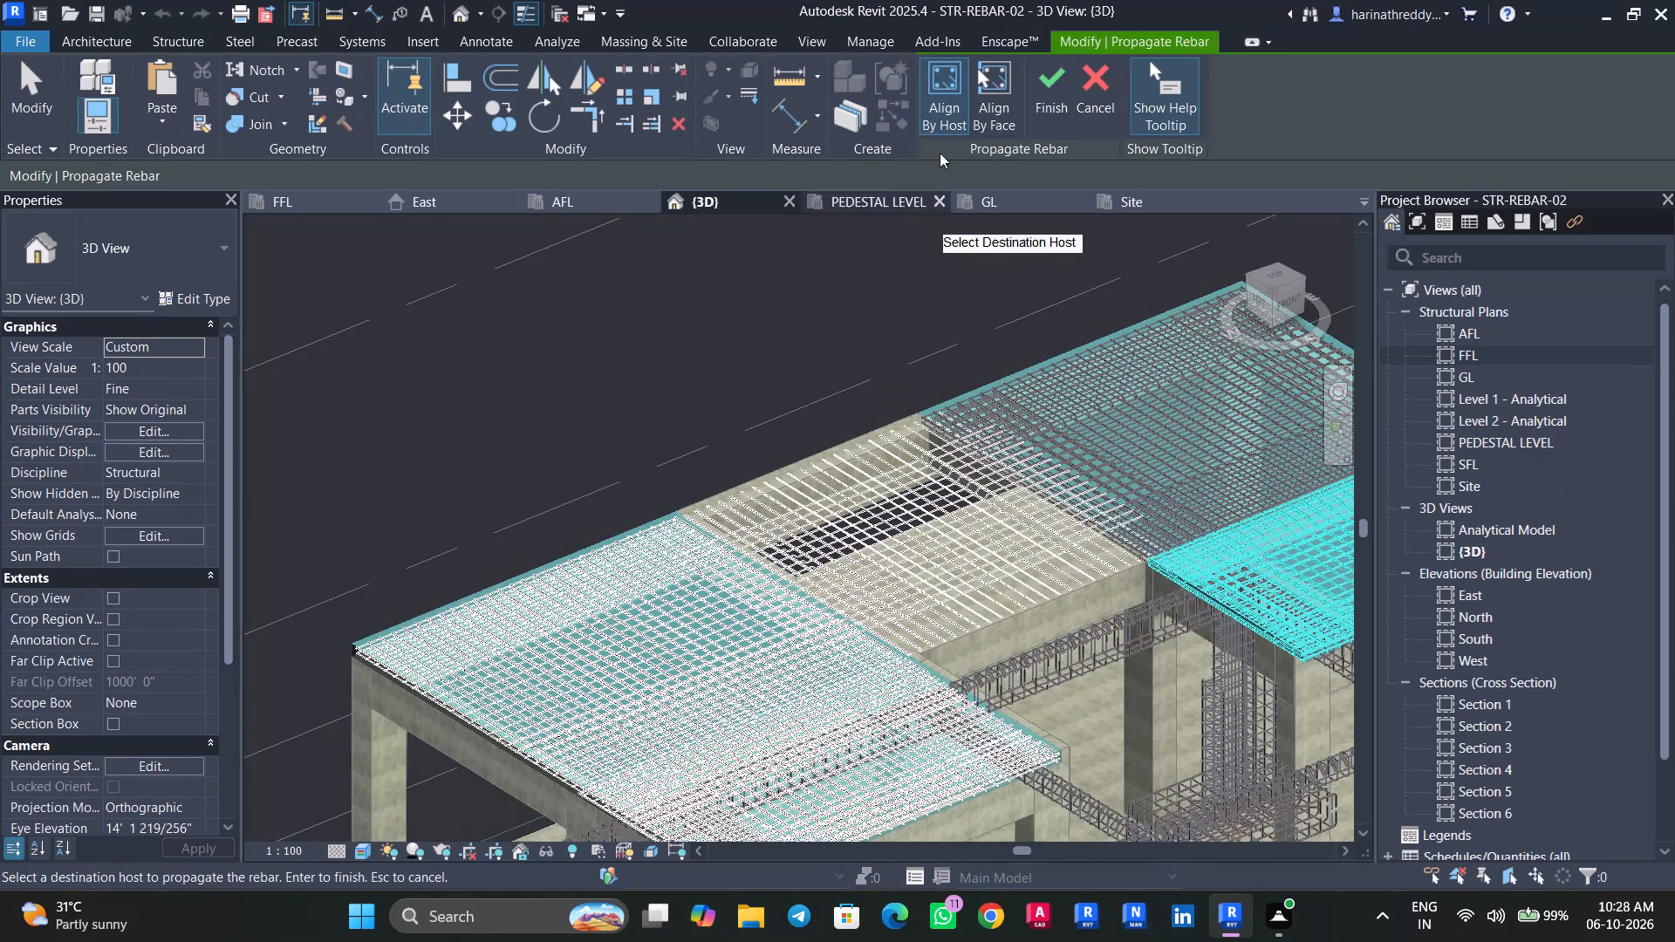
pyautogui.click(1053, 99)
# Stretch the propagated H10 straight bar set over the floor opening west, ending it about one bar spacing inside the slab's west edge.
pyautogui.scroll(3, 922, 522)
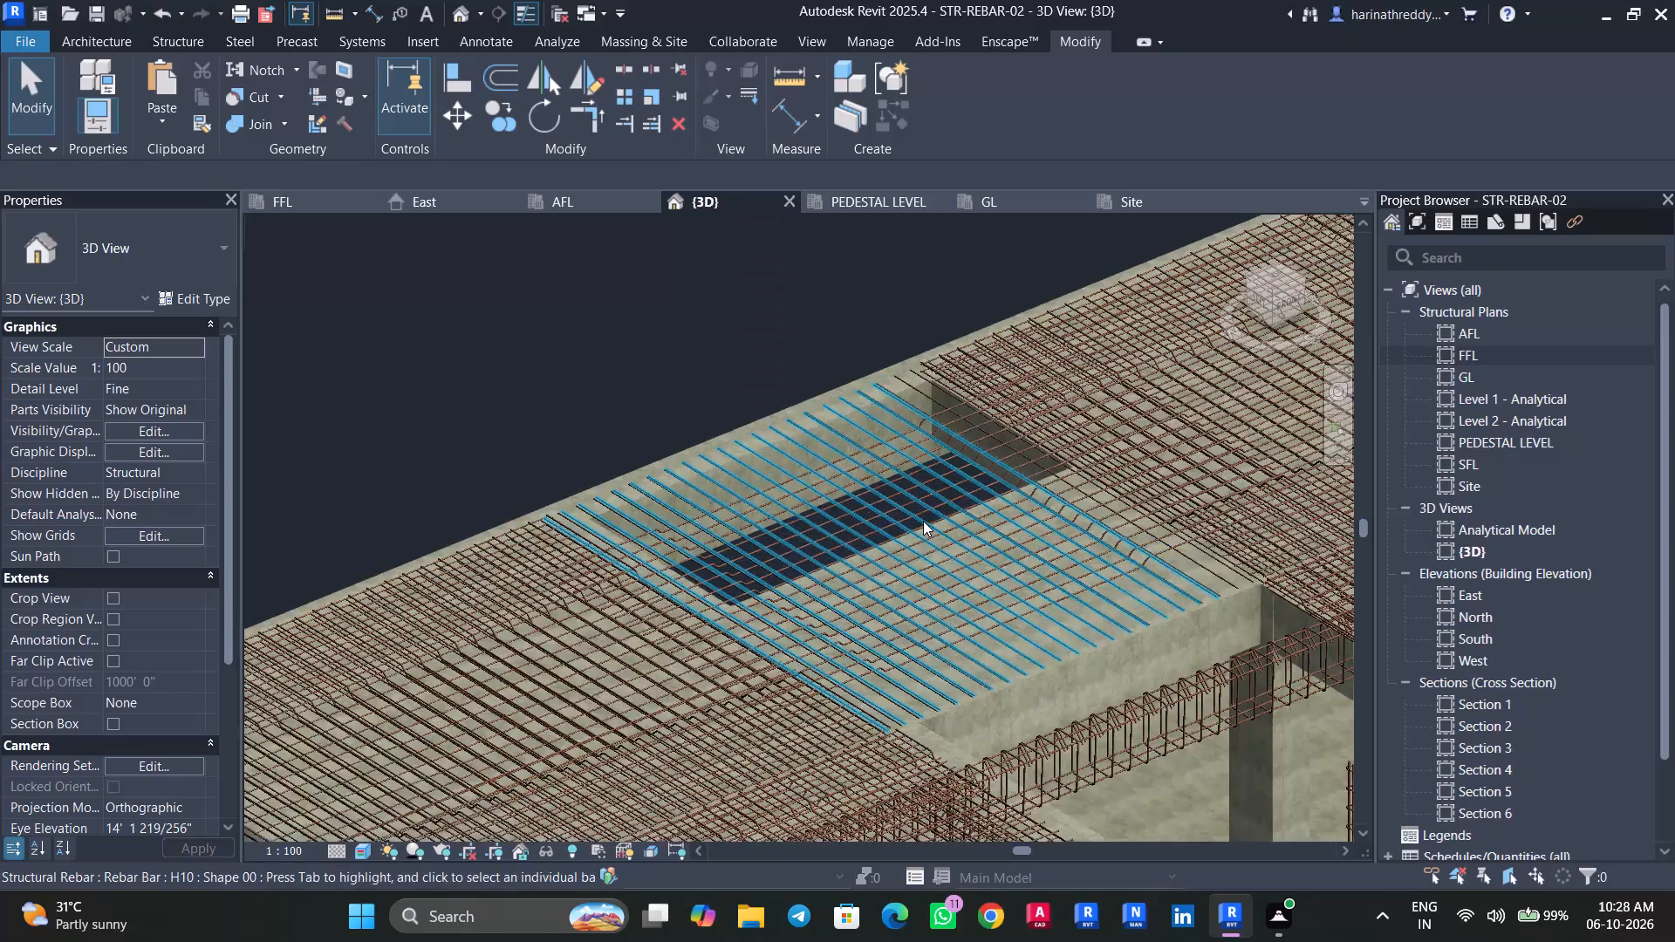
pyautogui.click(923, 521)
pyautogui.scroll(-4, 923, 521)
pyautogui.keyDown('shift'); pyautogui.moveTo(935, 539); pyautogui.dragTo(992, 597, button='middle'); pyautogui.keyUp('shift')
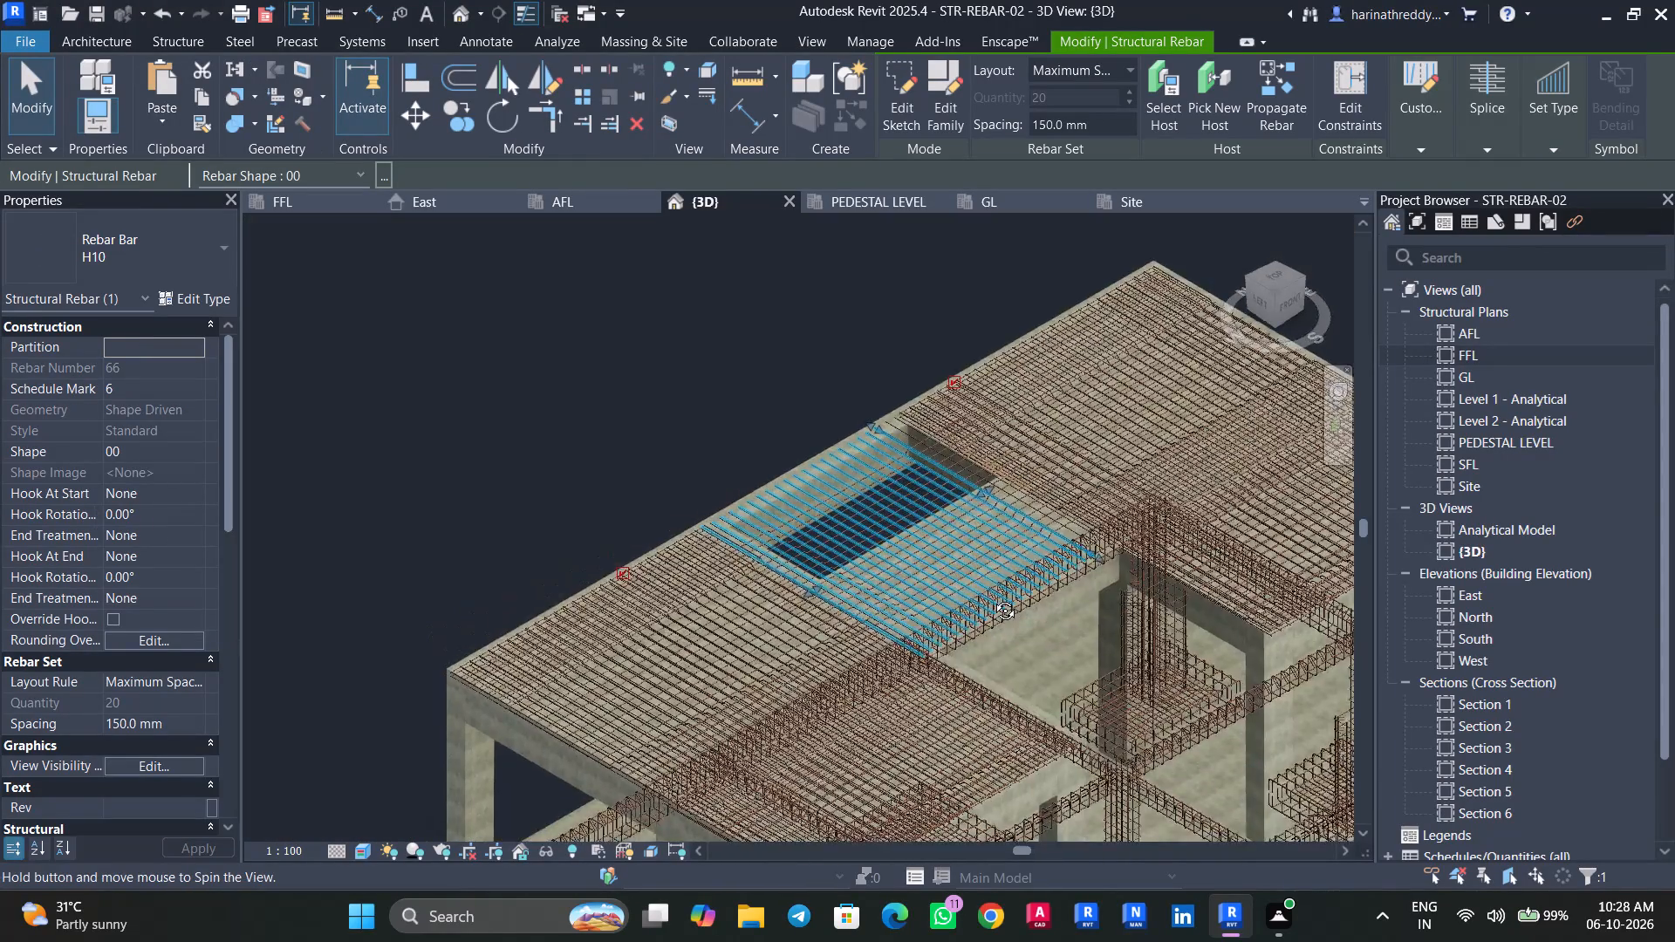
pyautogui.keyDown('shift'); pyautogui.moveTo(992, 597); pyautogui.dragTo(1084, 678, button='middle'); pyautogui.keyUp('shift')
pyautogui.click(1271, 284)
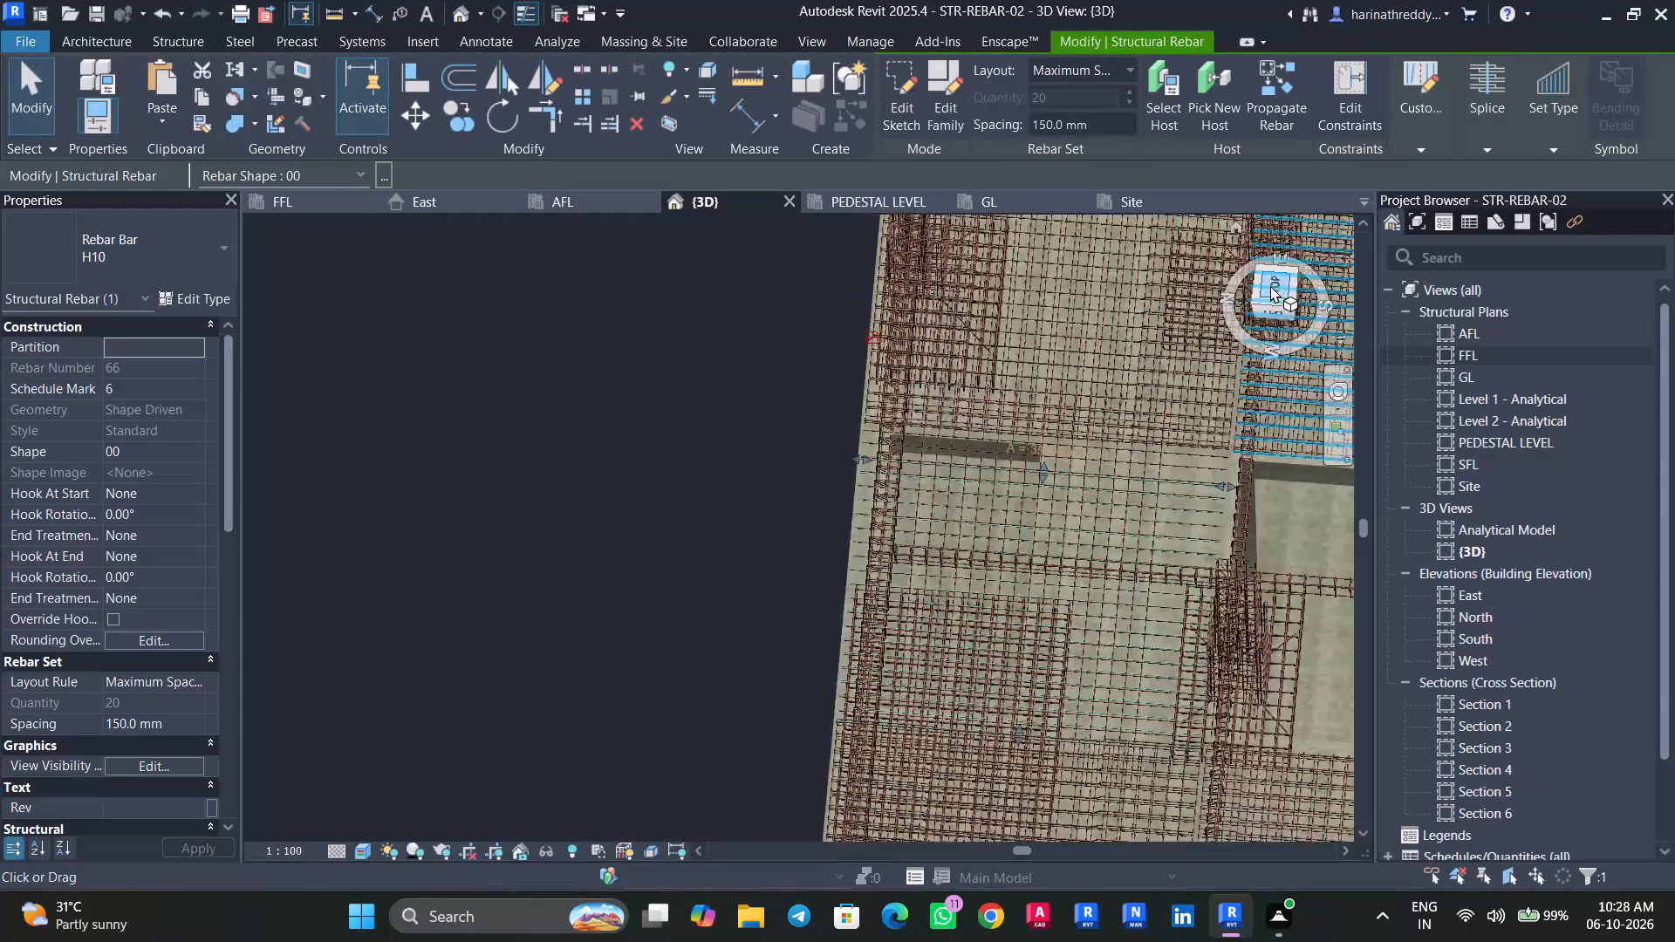
pyautogui.scroll(-3, 781, 396)
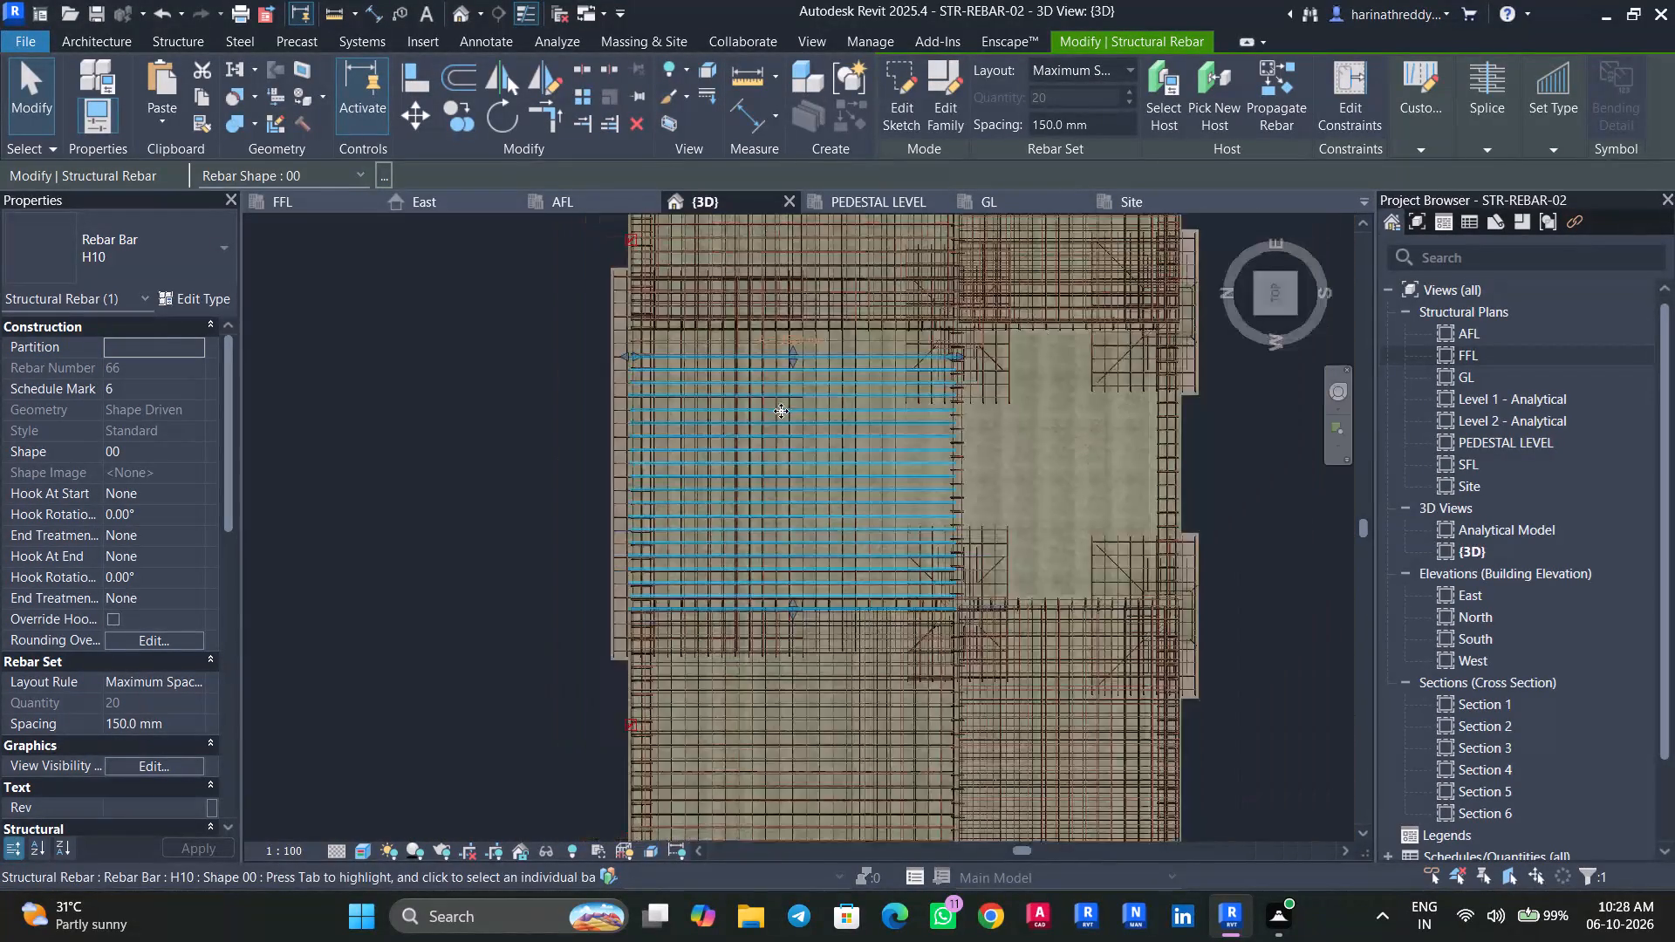
pyautogui.moveTo(779, 422); pyautogui.dragTo(859, 101, button='middle')
pyautogui.moveTo(872, 292); pyautogui.dragTo(832, 565)
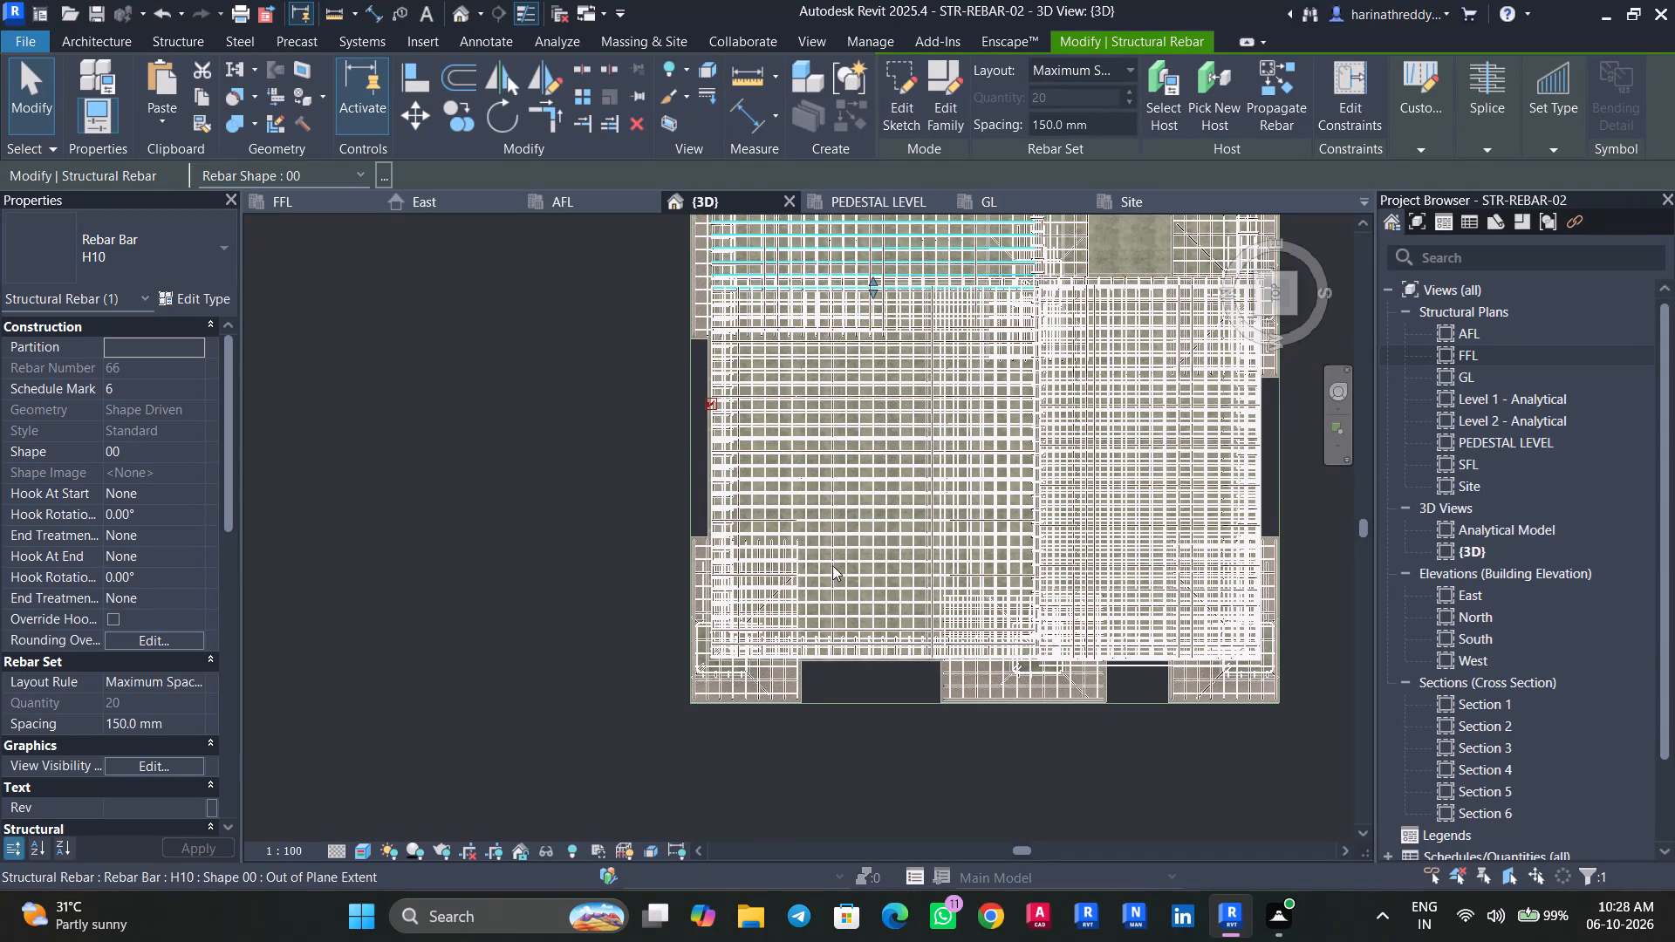
pyautogui.moveTo(832, 565); pyautogui.dragTo(846, 642)
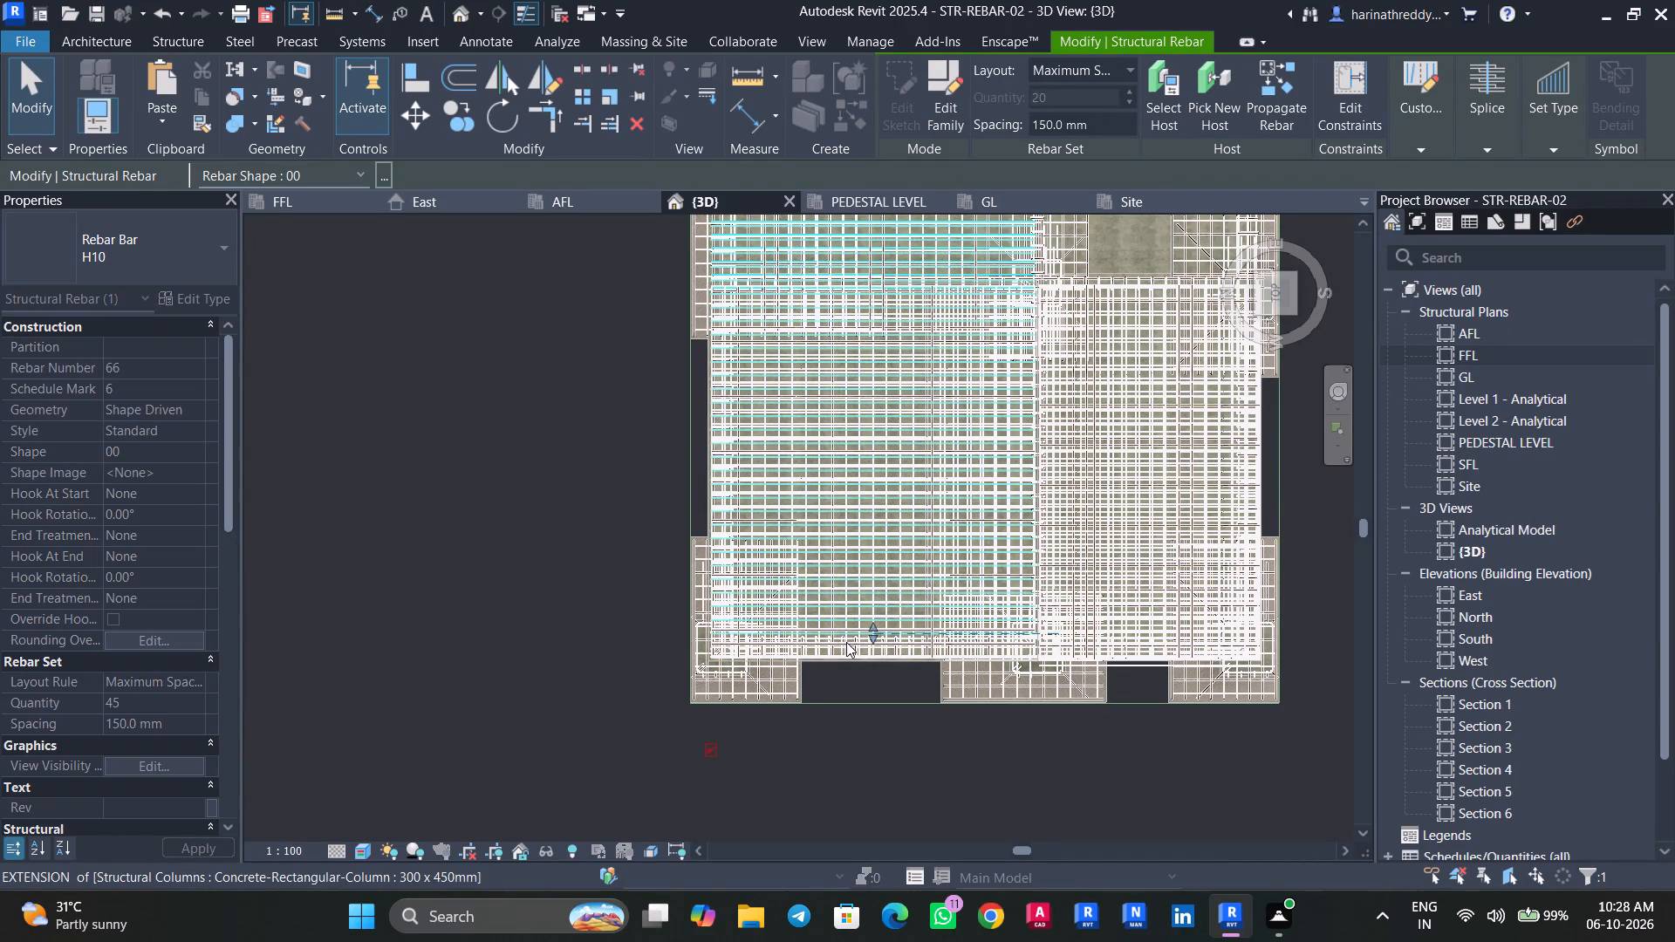
pyautogui.moveTo(846, 642); pyautogui.dragTo(846, 647)
pyautogui.scroll(9, 870, 656)
pyautogui.scroll(-1, 871, 656)
pyautogui.scroll(1, 871, 656)
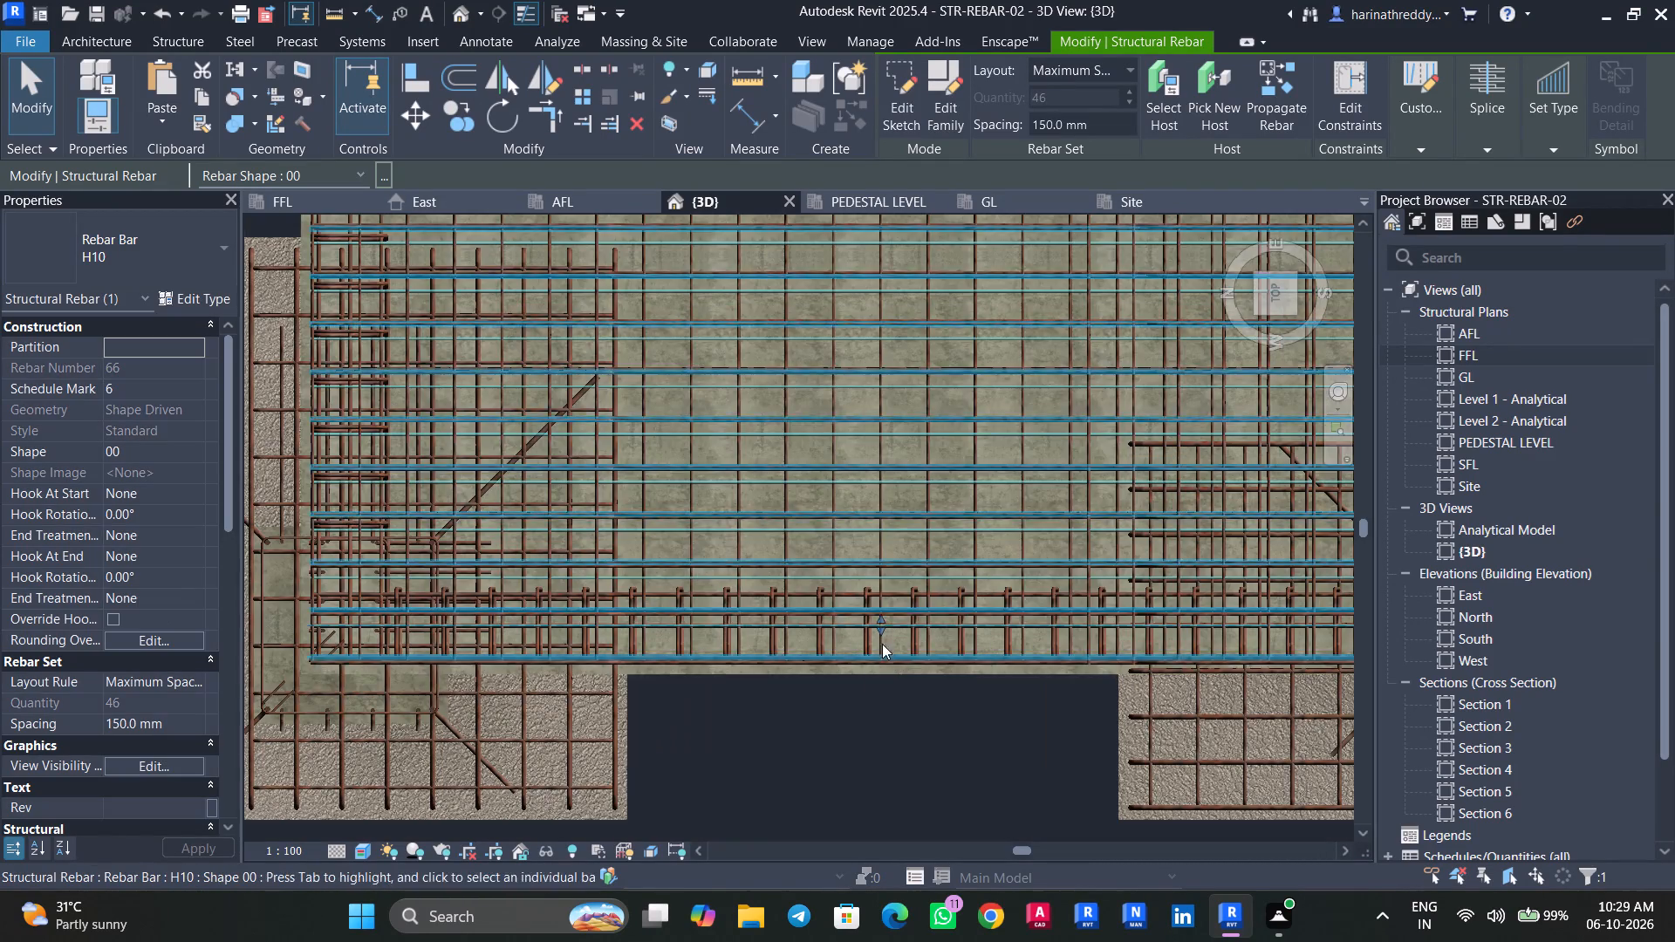
pyautogui.moveTo(877, 612); pyautogui.dragTo(879, 577)
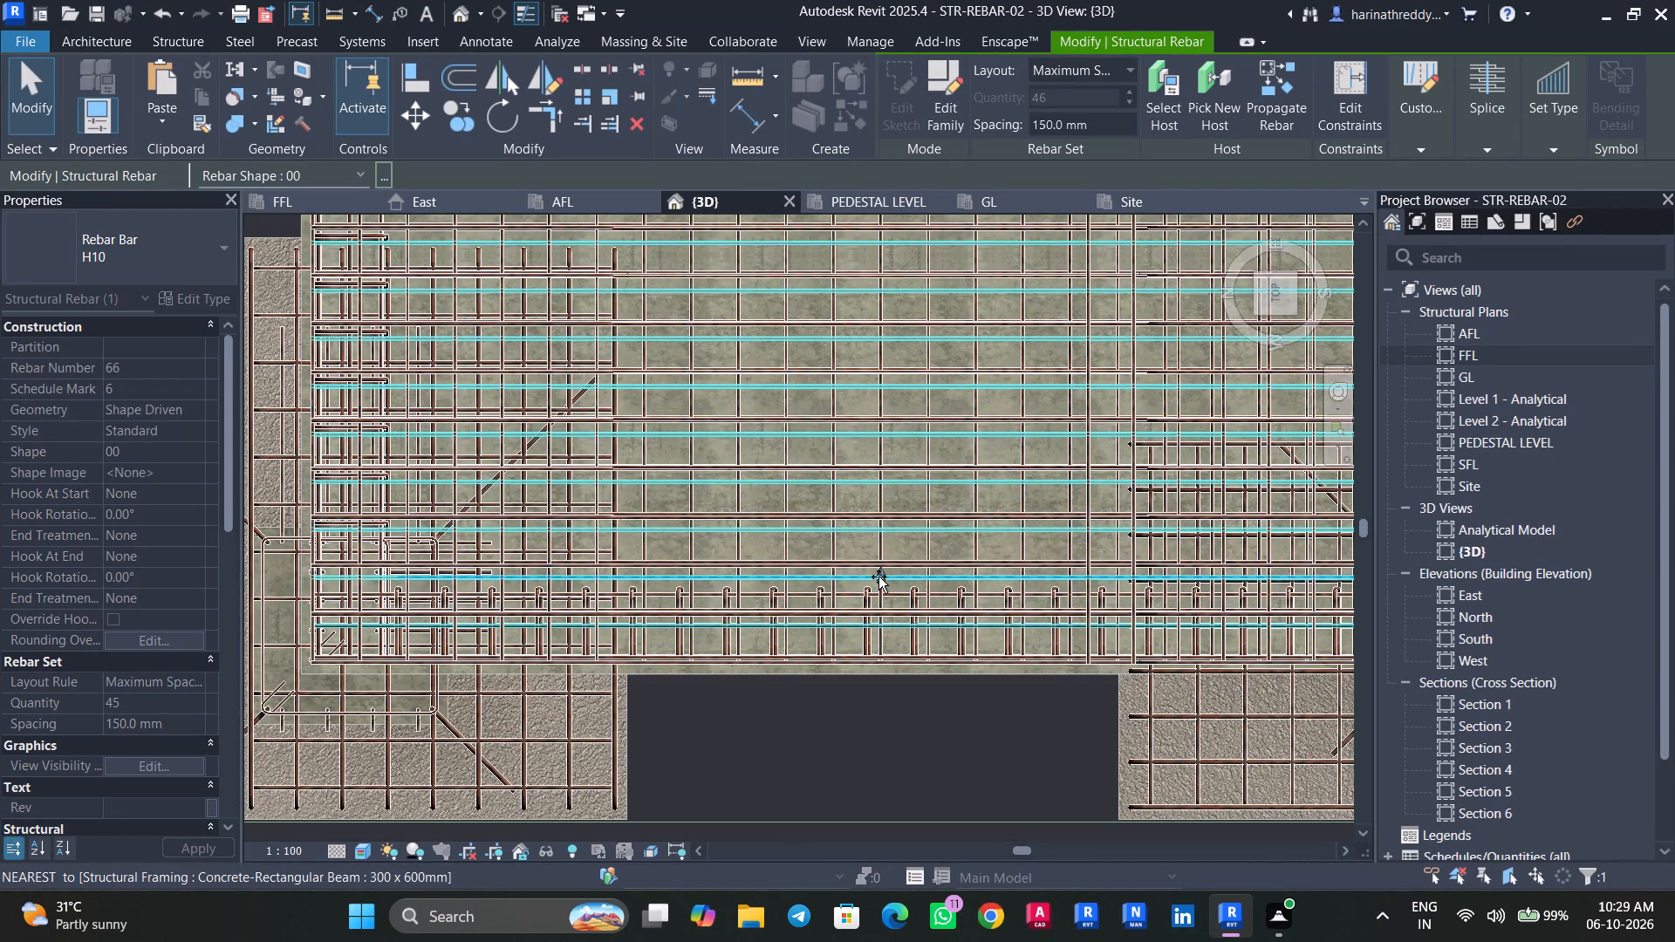
pyautogui.moveTo(879, 577); pyautogui.dragTo(879, 584)
# Pull the H10 straight bar set's eastern extent back west onto the north-west slab, clear of the floor opening.
pyautogui.scroll(-7, 879, 584)
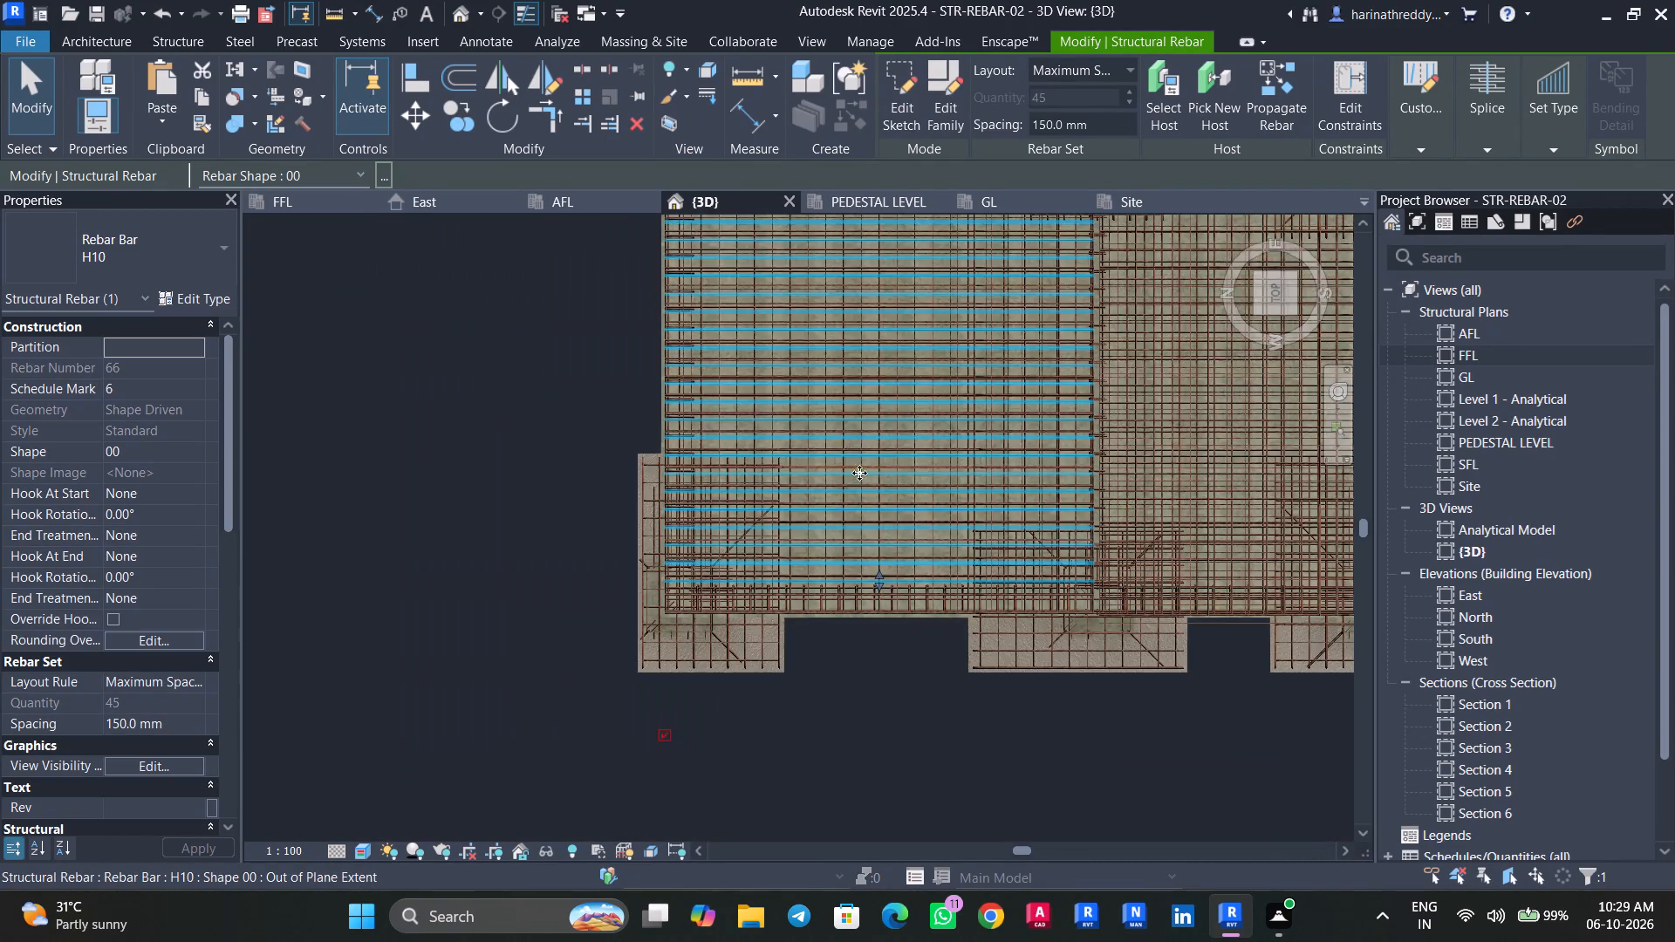
pyautogui.moveTo(859, 416); pyautogui.dragTo(853, 629, button='middle')
pyautogui.scroll(-7, 860, 362)
pyautogui.scroll(1, 865, 352)
pyautogui.scroll(-1, 865, 352)
pyautogui.moveTo(867, 226); pyautogui.dragTo(857, 372)
pyautogui.scroll(11, 857, 372)
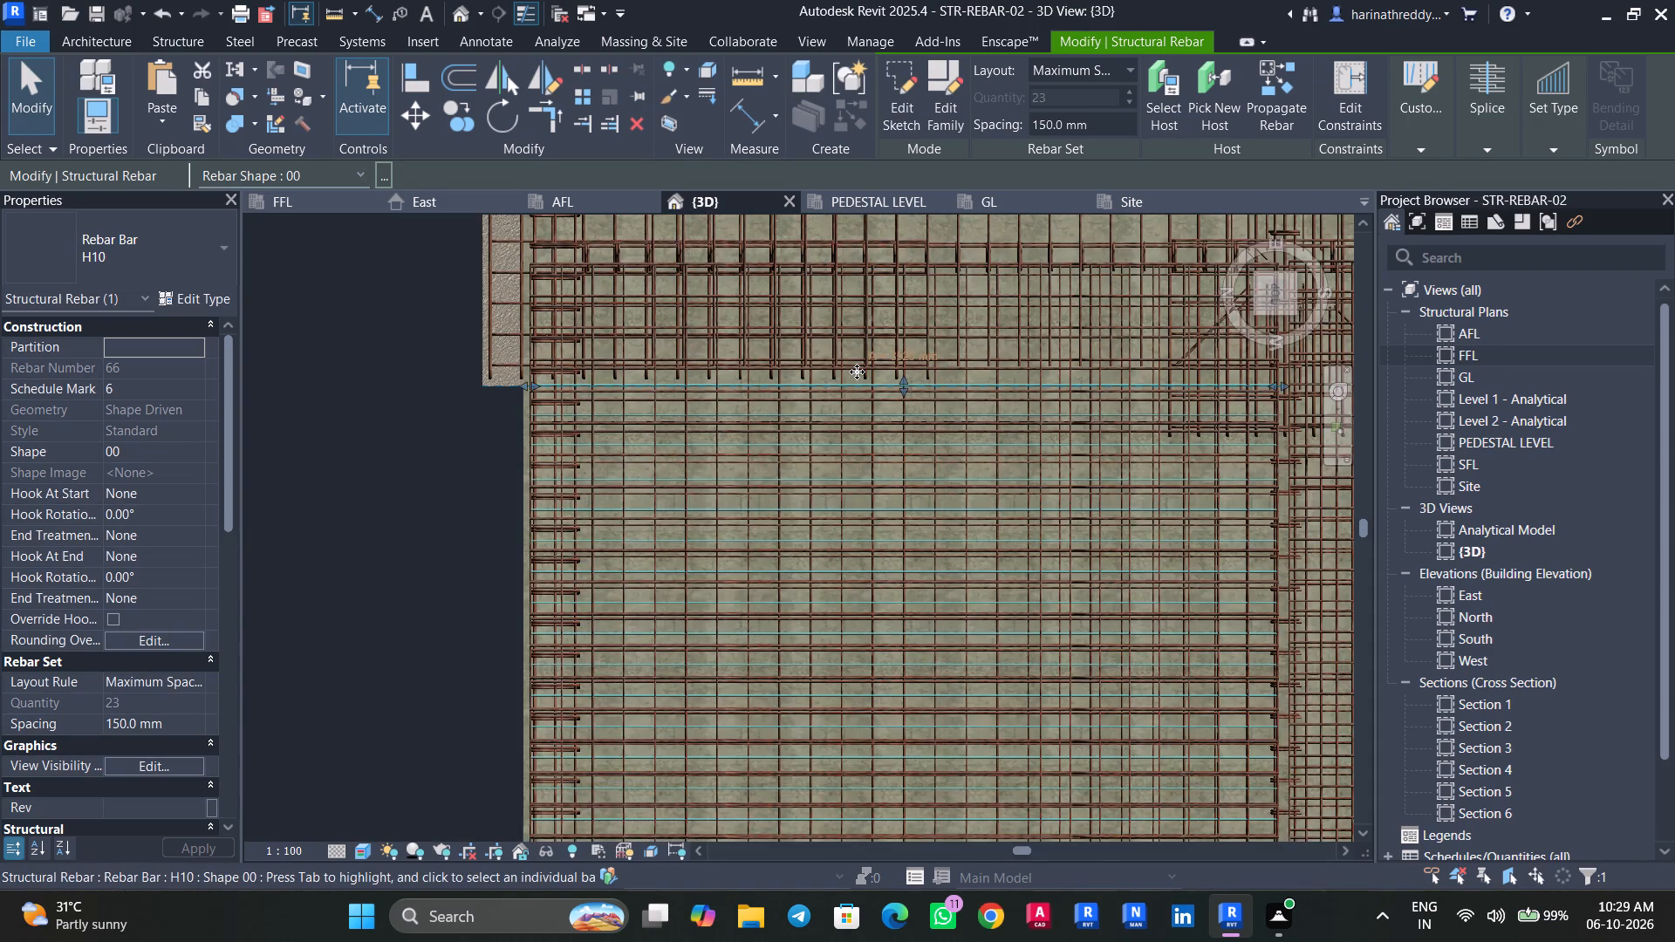
pyautogui.scroll(-4, 555, 478)
pyautogui.keyDown('shift'); pyautogui.moveTo(489, 529); pyautogui.dragTo(646, 379, button='middle'); pyautogui.keyUp('shift')
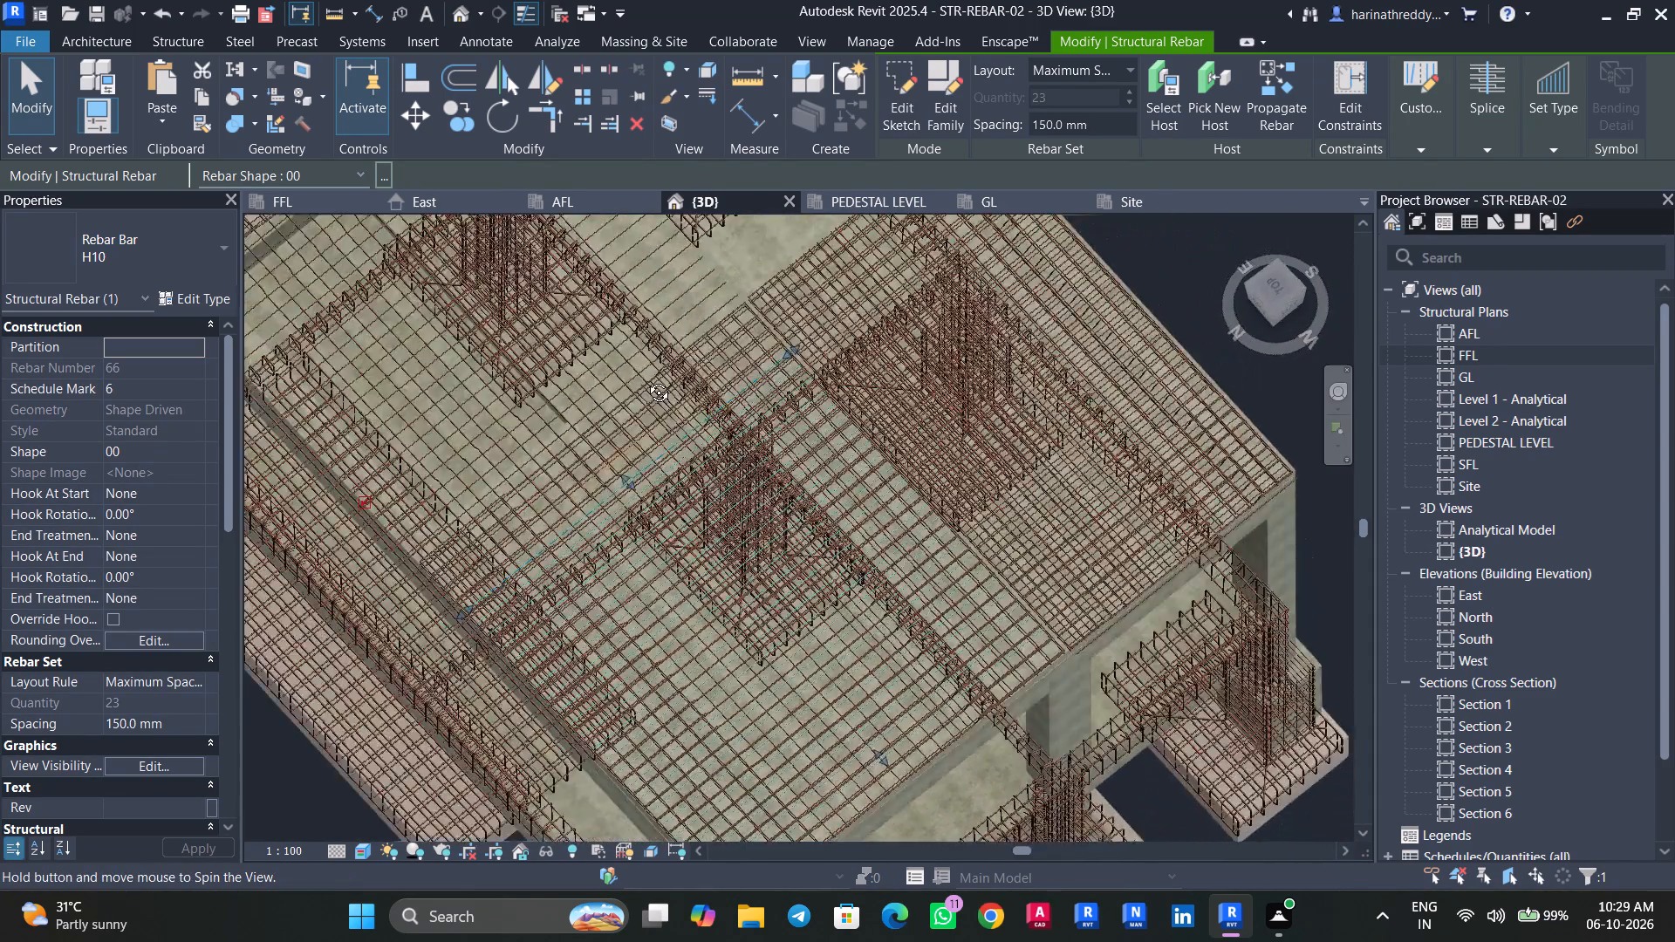
pyautogui.keyDown('shift'); pyautogui.moveTo(646, 379); pyautogui.dragTo(751, 240, button='middle'); pyautogui.keyUp('shift')
pyautogui.scroll(6, 524, 561)
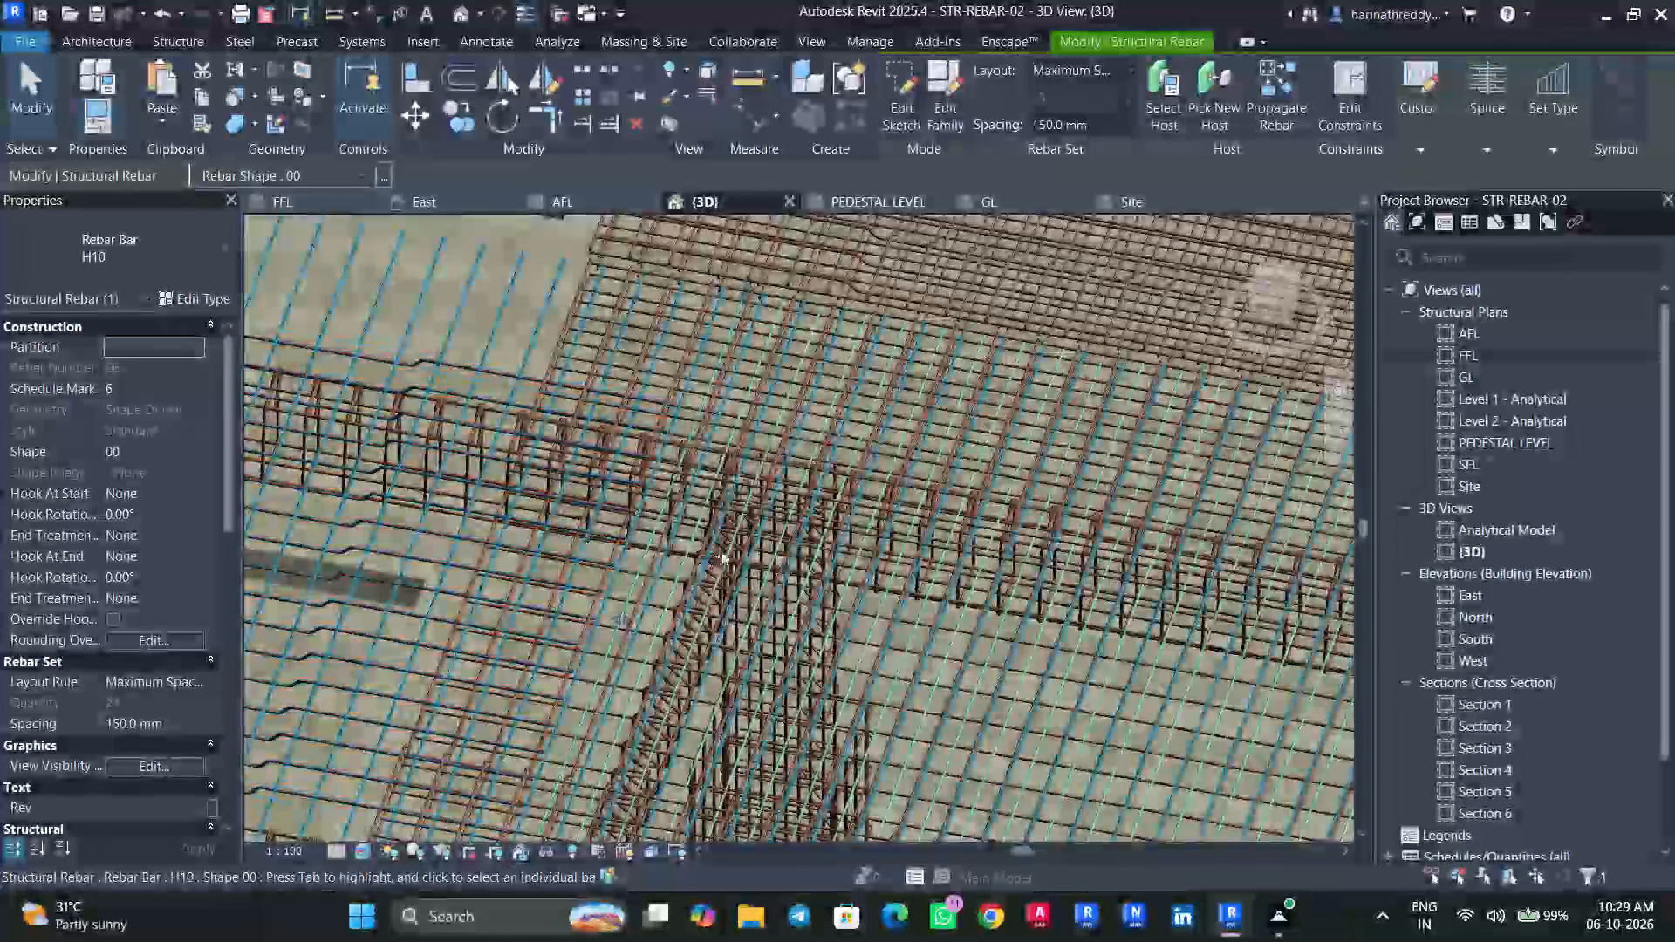
pyautogui.scroll(-9, 755, 515)
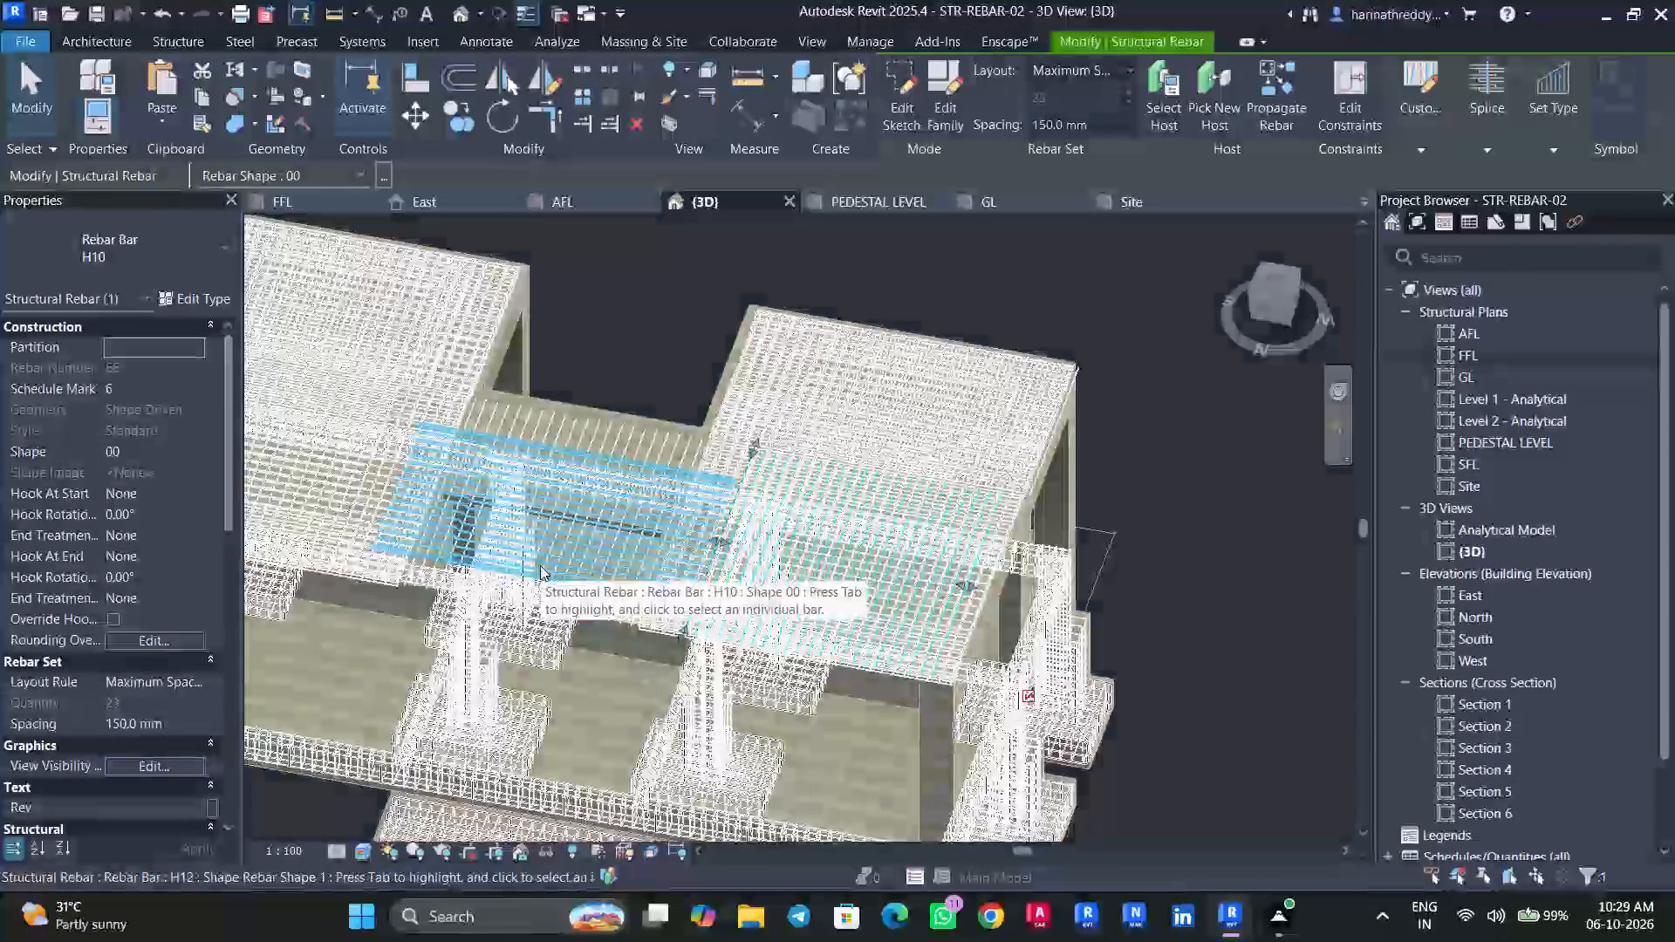
# Extend the shorter H10 straight bar set on the north-west slab eastward to the slab's east edge beside the floor opening.
pyautogui.scroll(6, 721, 538)
pyautogui.keyDown('shift'); pyautogui.moveTo(714, 613); pyautogui.dragTo(771, 553, button='middle'); pyautogui.keyUp('shift')
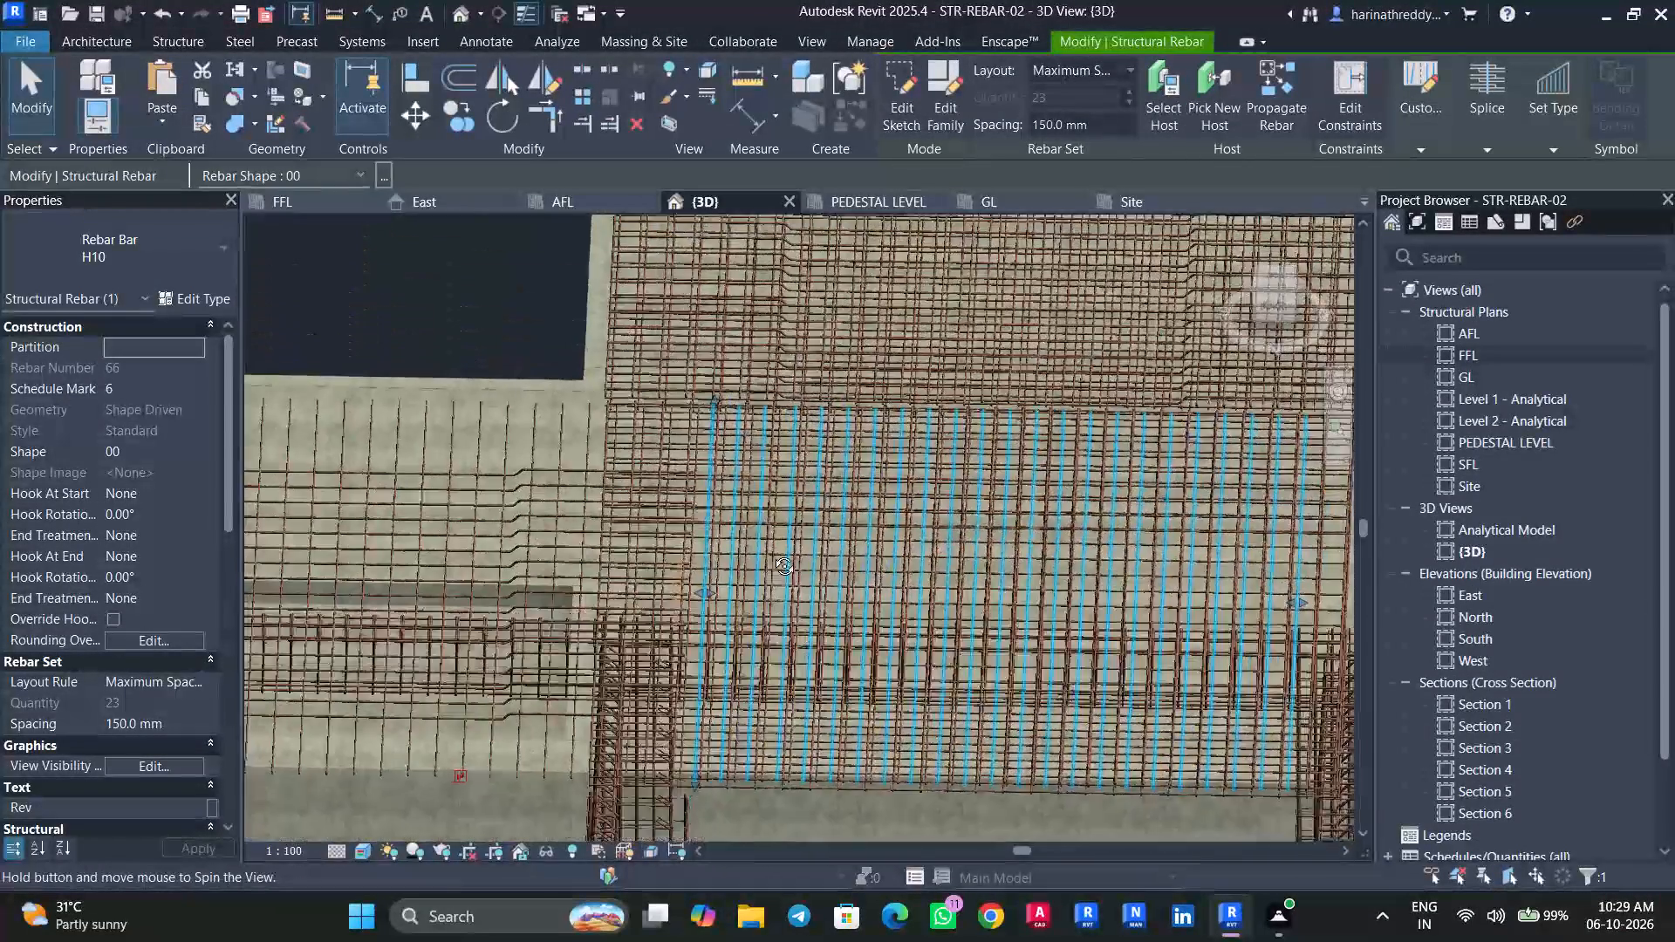
pyautogui.keyDown('shift'); pyautogui.moveTo(771, 553); pyautogui.dragTo(787, 559, button='middle'); pyautogui.keyUp('shift')
pyautogui.click(1270, 282)
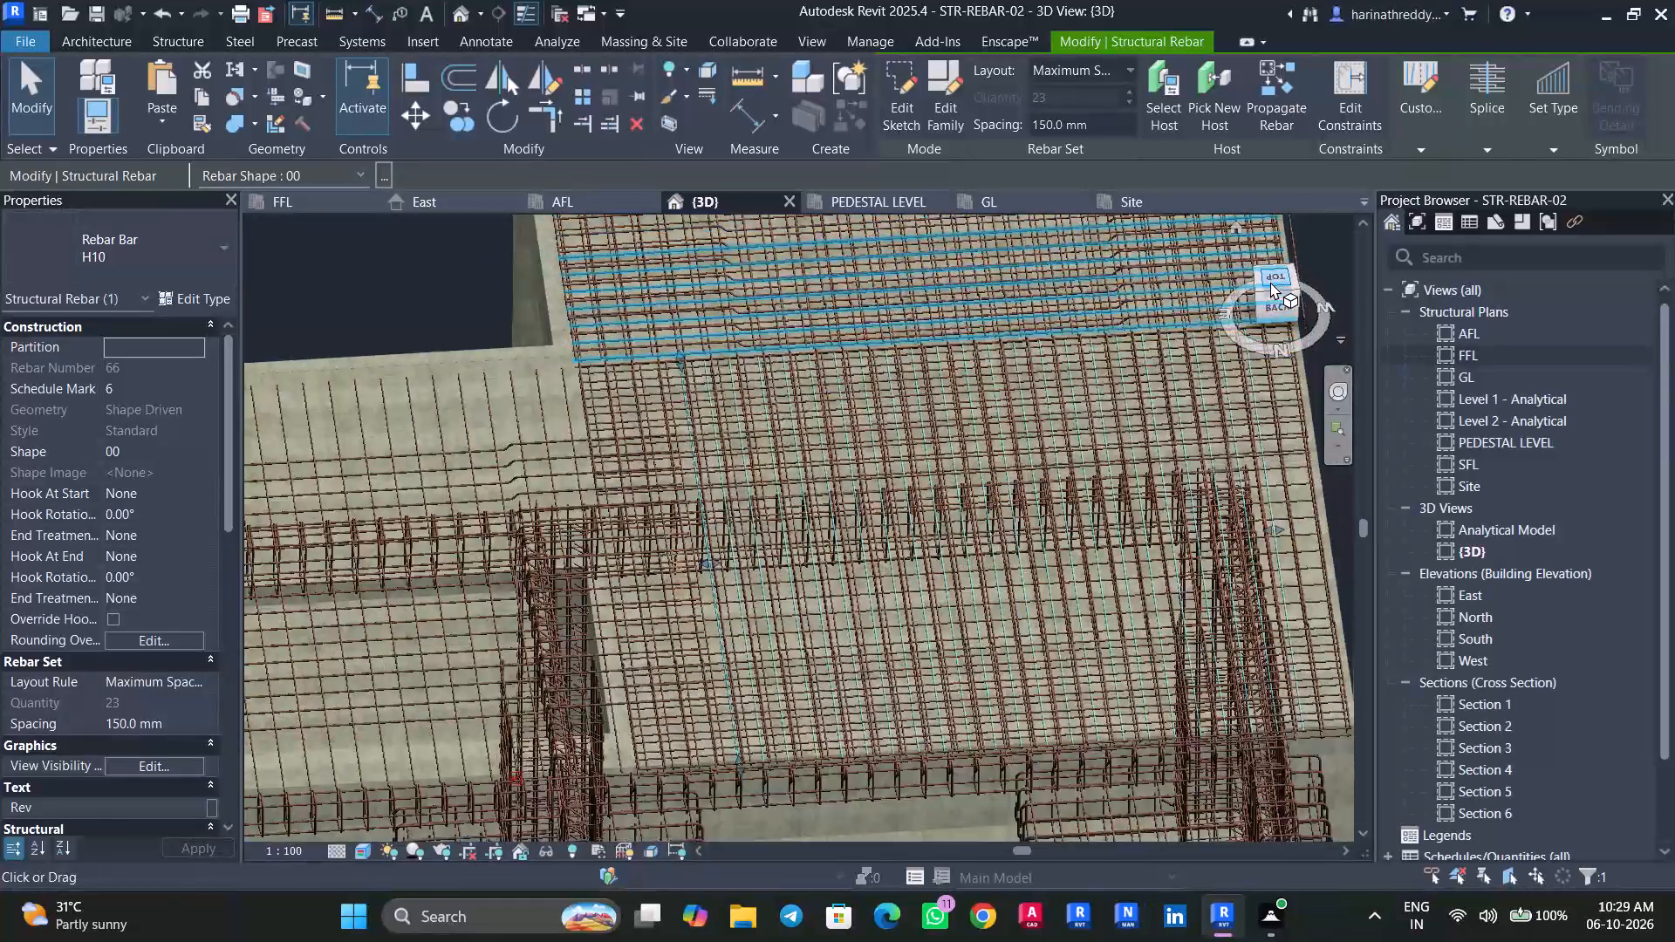
pyautogui.scroll(-4, 622, 488)
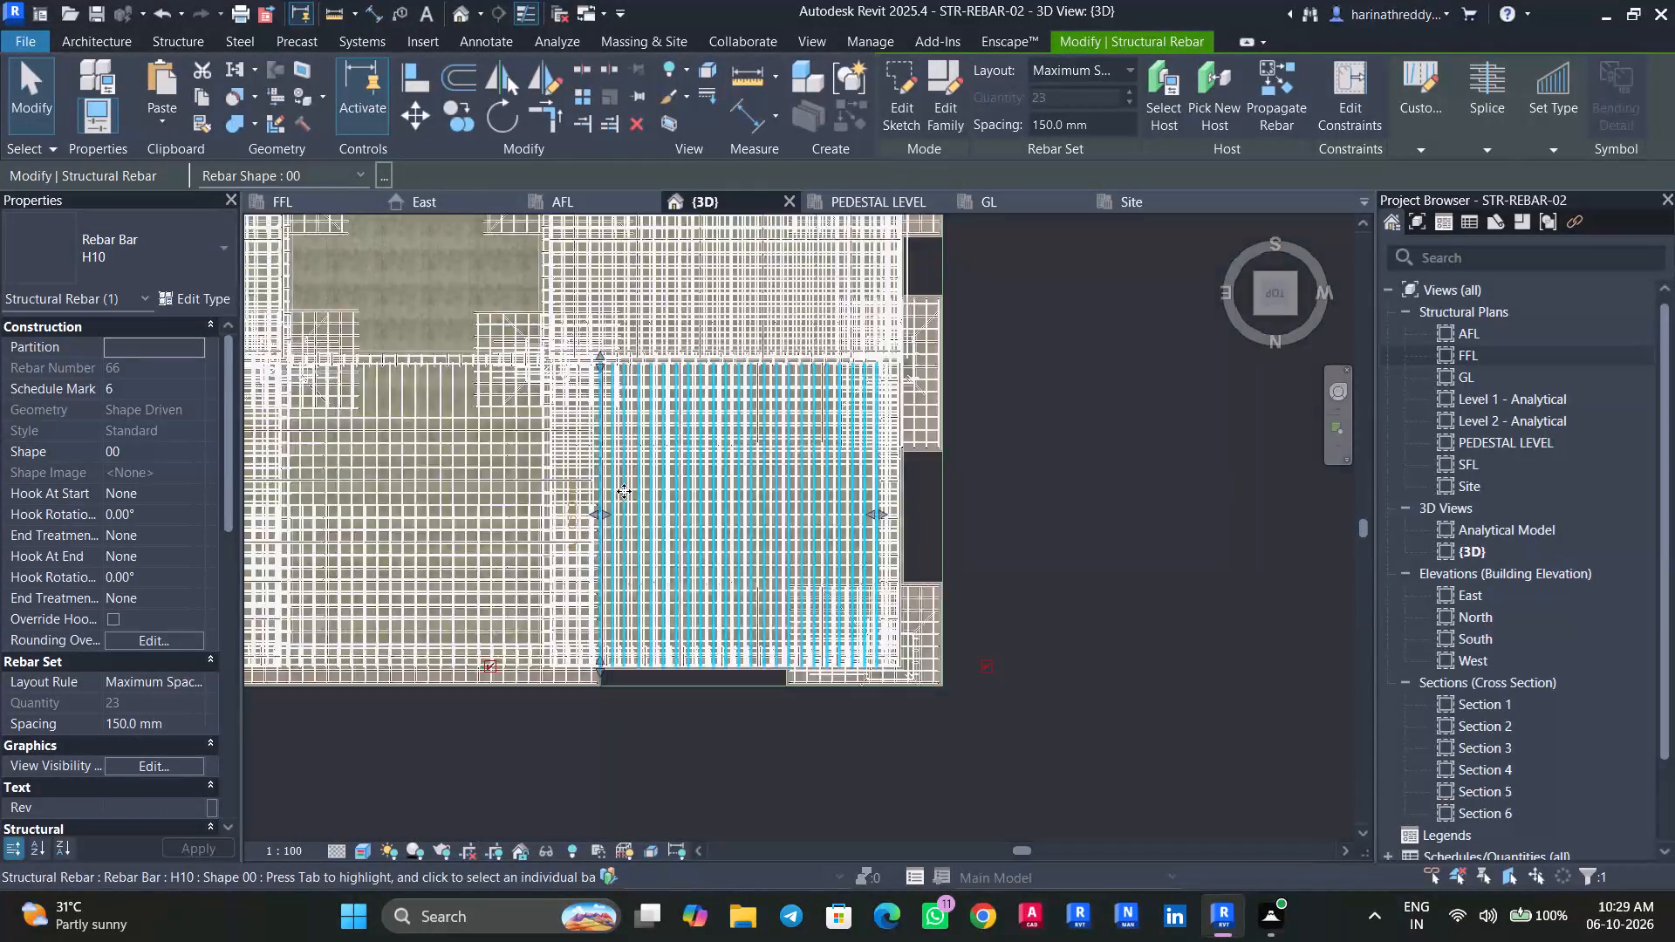
pyautogui.scroll(4, 585, 515)
pyautogui.moveTo(612, 505); pyautogui.dragTo(530, 509)
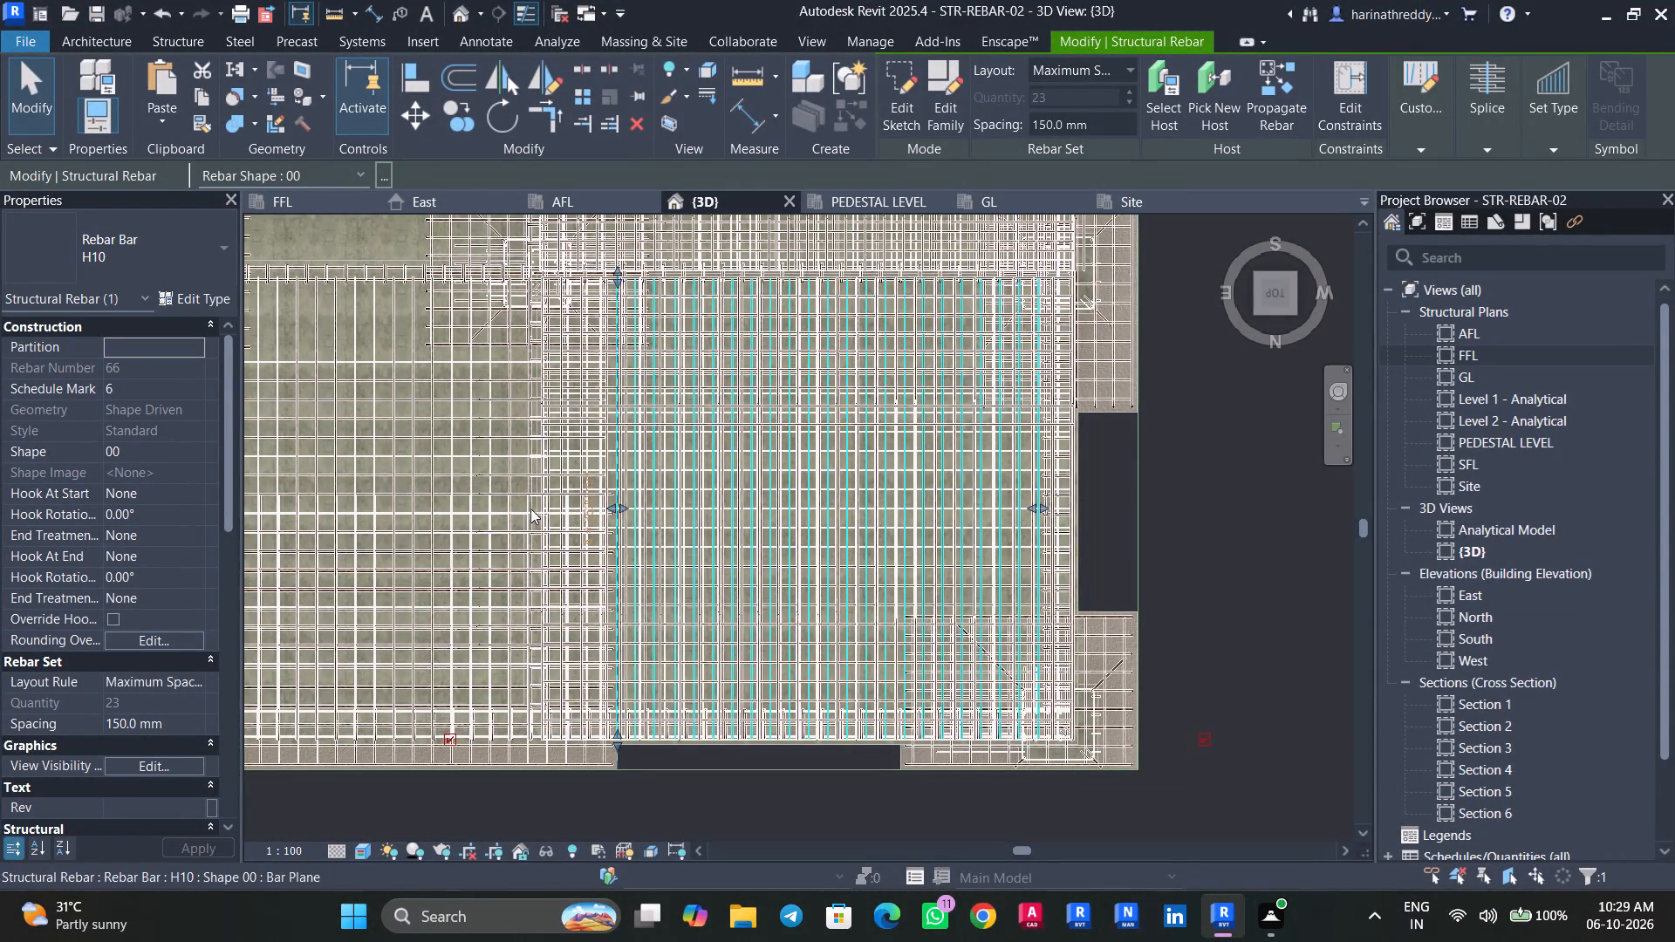
pyautogui.moveTo(530, 509); pyautogui.dragTo(528, 507)
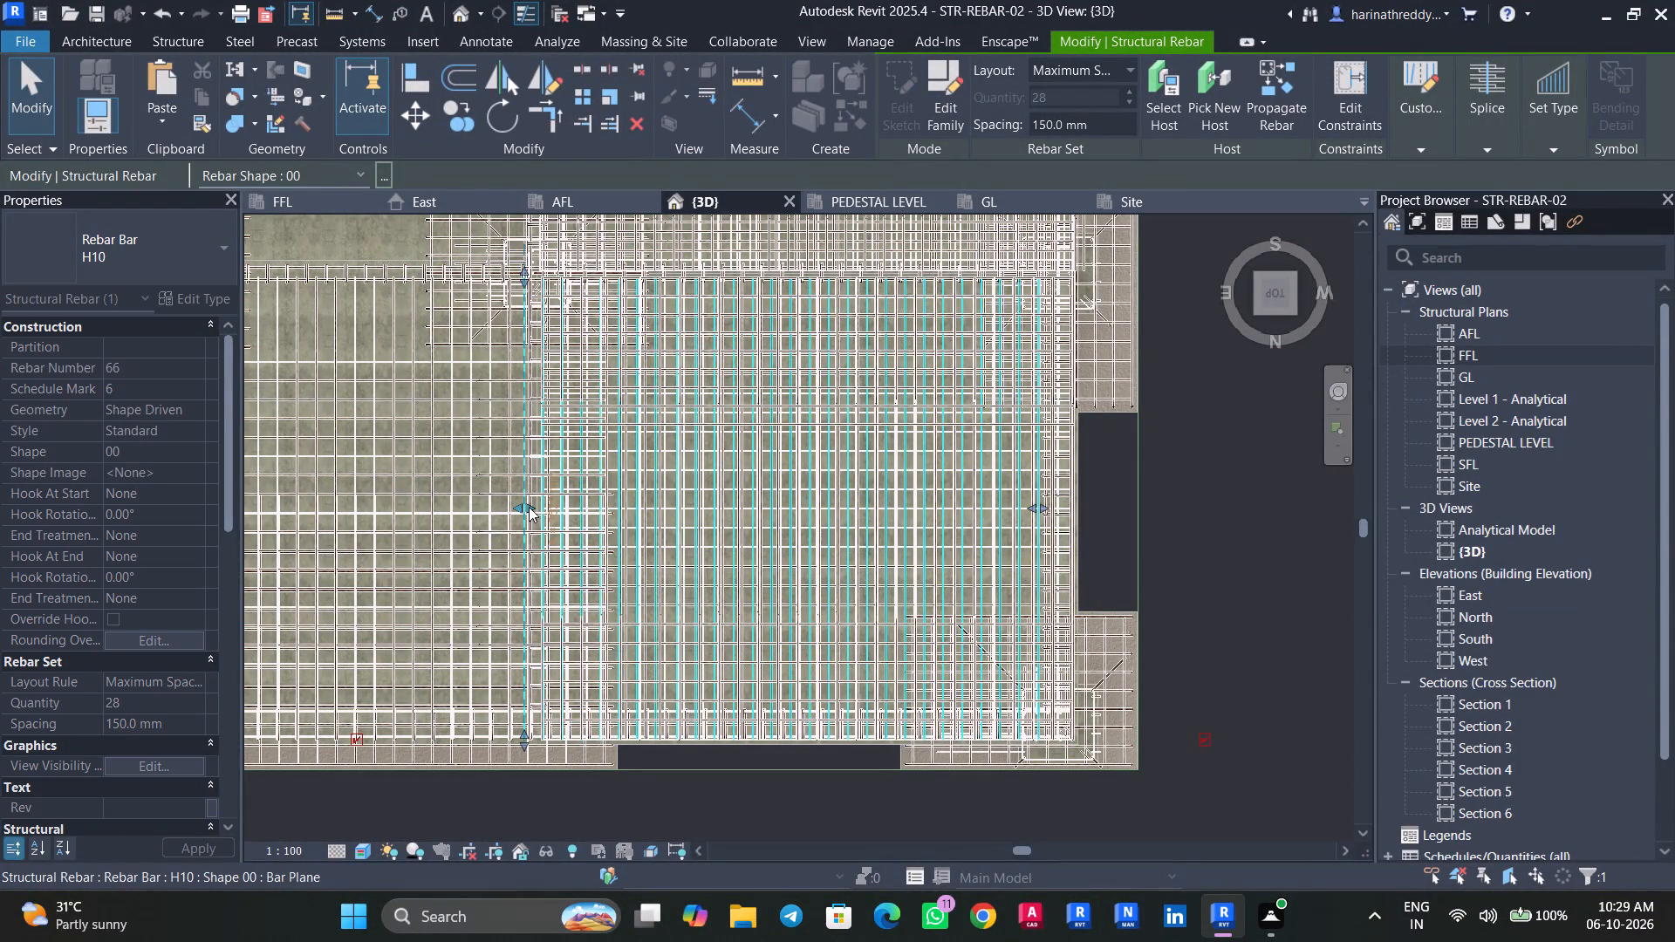
pyautogui.press('Escape')
pyautogui.press('Escape')
# Pull the longer H10 straight bar set's eastern extent west across the floor opening, ending it at the north-west slab's east edge.
pyautogui.click(440, 499)
pyautogui.scroll(-3, 440, 499)
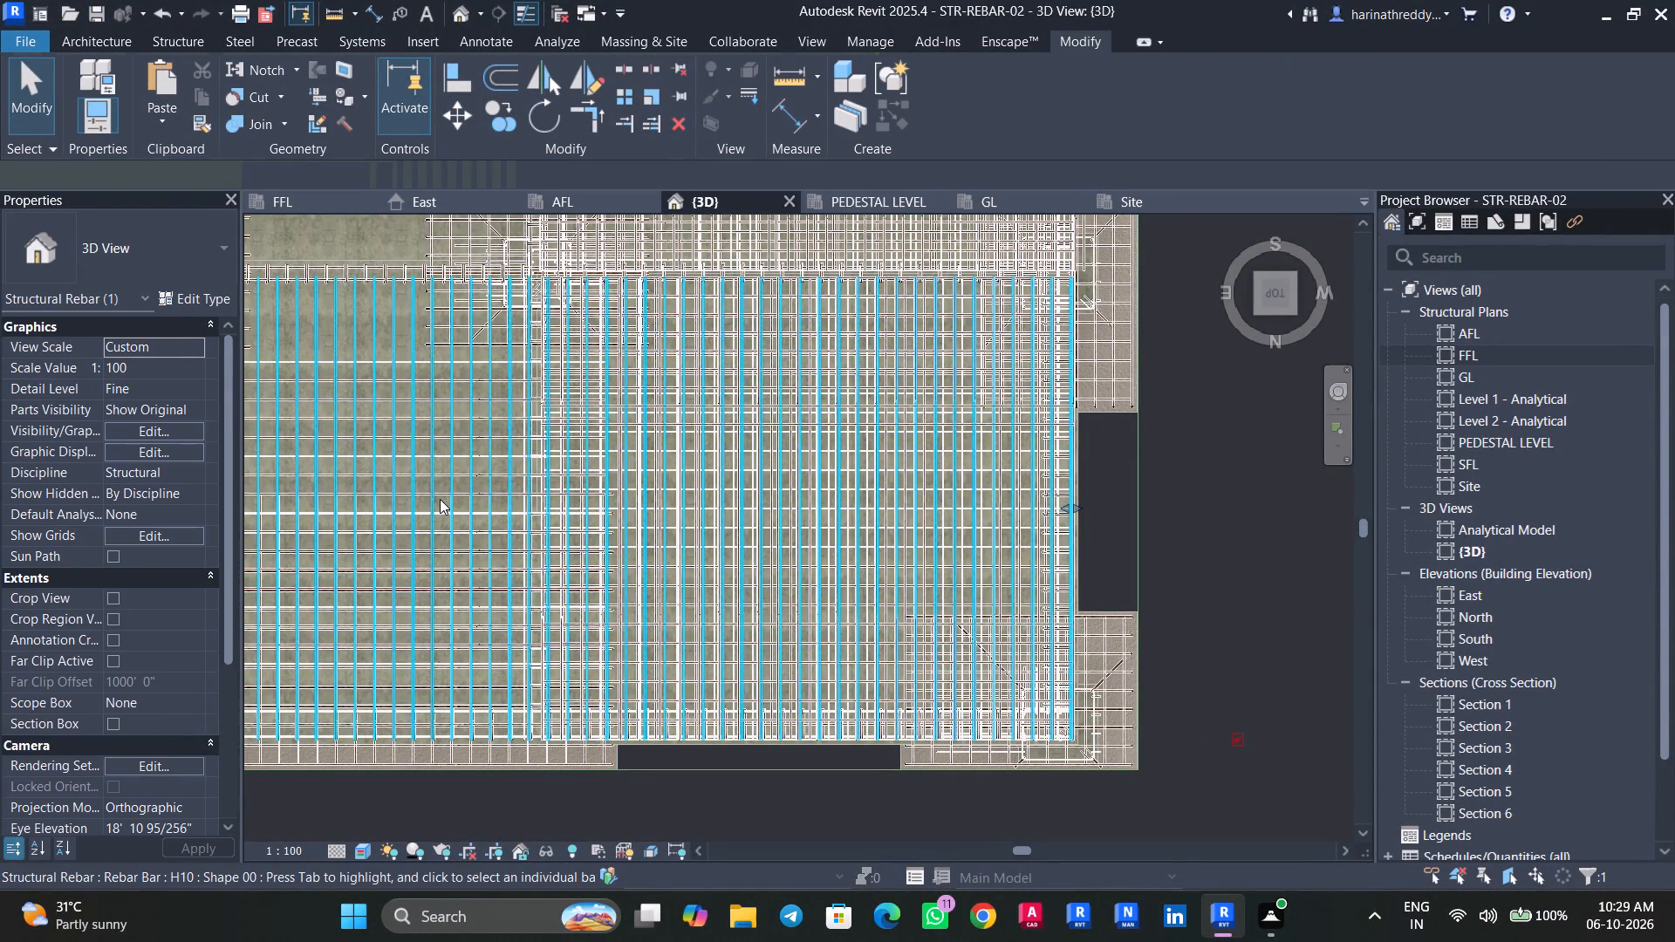
pyautogui.scroll(-2, 440, 499)
pyautogui.moveTo(281, 500); pyautogui.dragTo(433, 495)
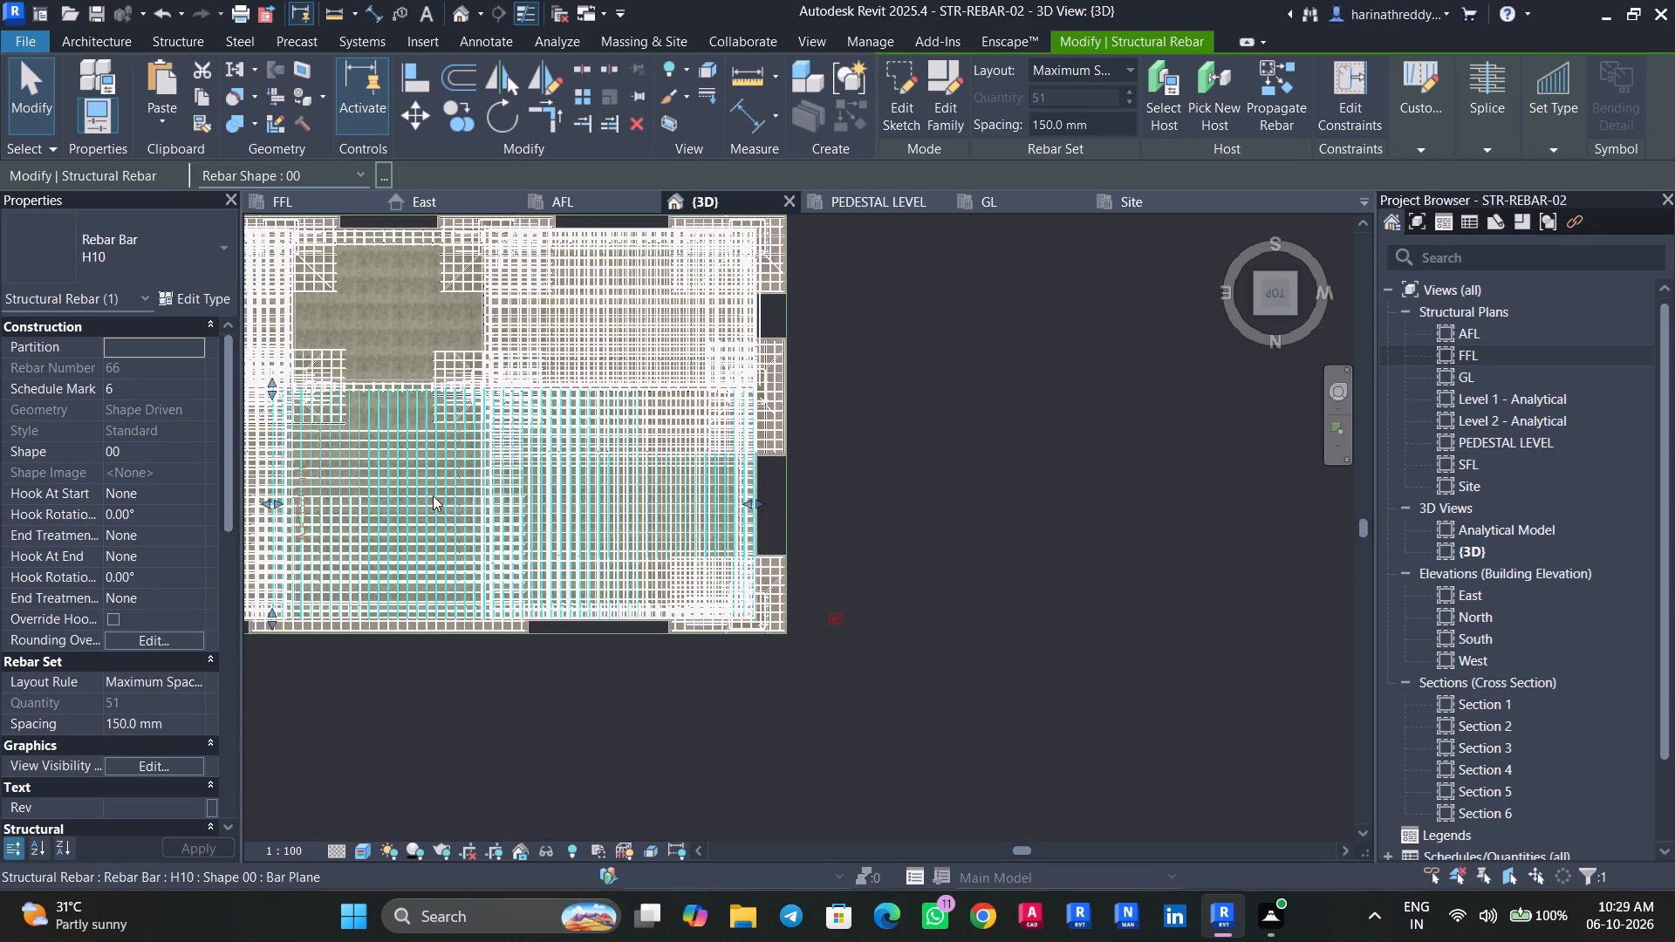
pyautogui.moveTo(433, 495); pyautogui.dragTo(480, 491)
pyautogui.moveTo(480, 491); pyautogui.dragTo(492, 491)
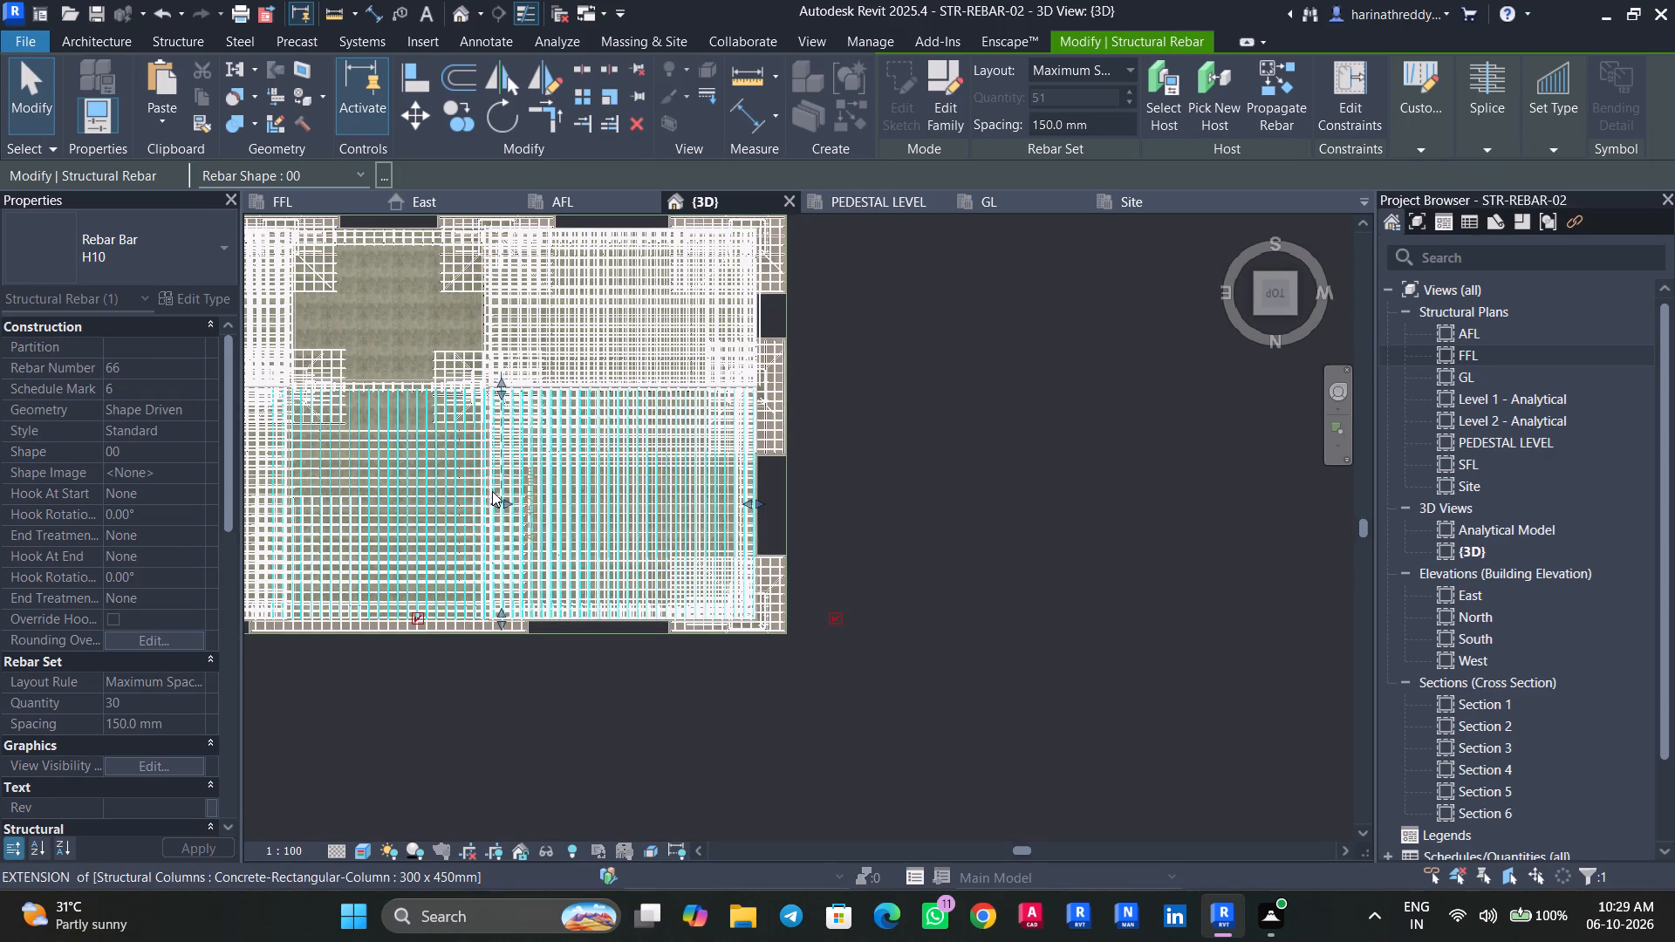
pyautogui.moveTo(492, 491); pyautogui.dragTo(489, 489)
pyautogui.press('Escape')
pyautogui.press('Escape')
pyautogui.press('Escape')
pyautogui.press('Escape')
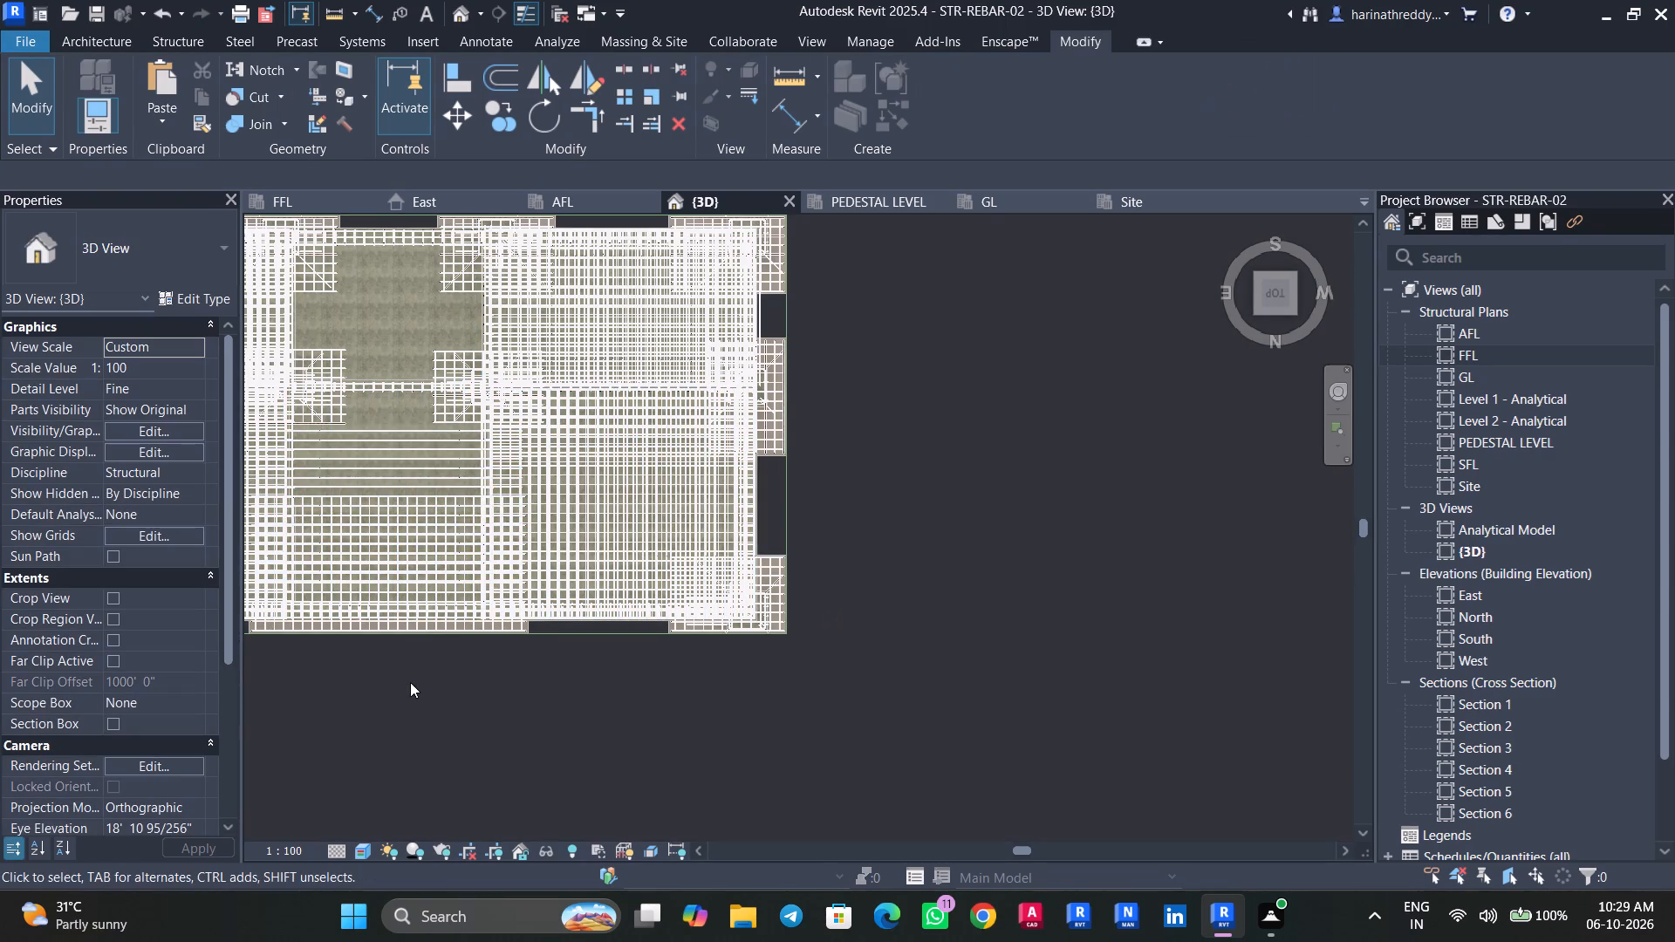
# Examine the cranked H12 bar set spanning the floor opening between the two northern slabs from above and at an angle.
pyautogui.keyDown('shift'); pyautogui.moveTo(435, 650); pyautogui.dragTo(562, 438, button='middle'); pyautogui.keyUp('shift')
pyautogui.keyDown('shift'); pyautogui.scroll(1, 561, 440); pyautogui.keyUp('shift')
pyautogui.click(452, 622)
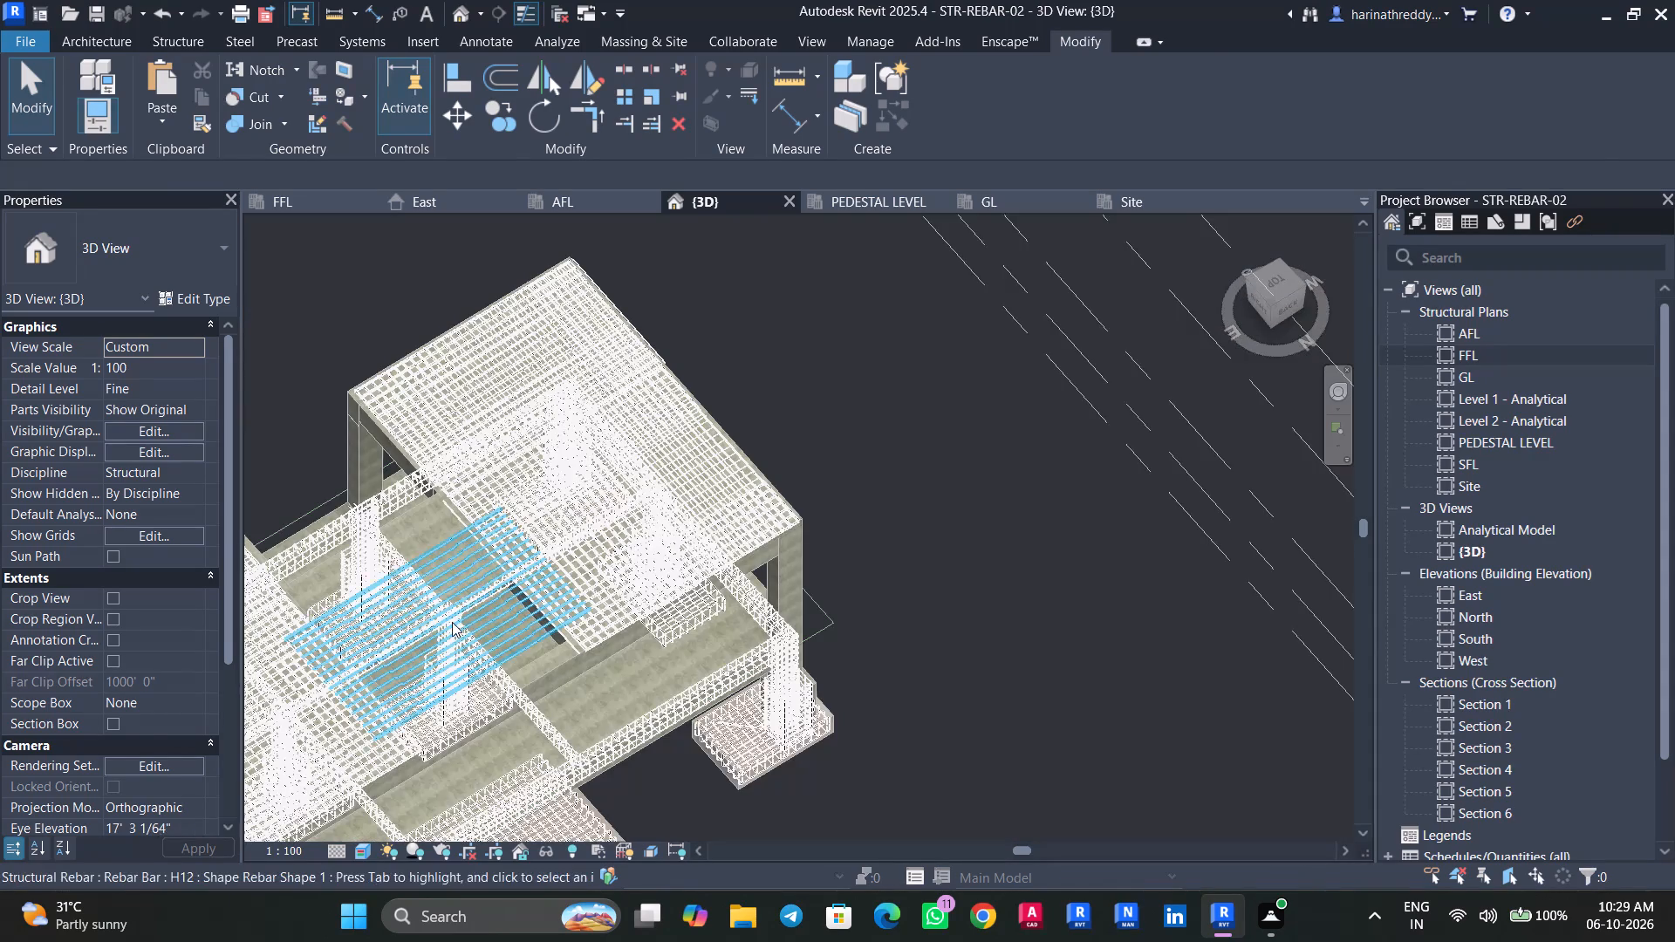
pyautogui.scroll(4, 452, 622)
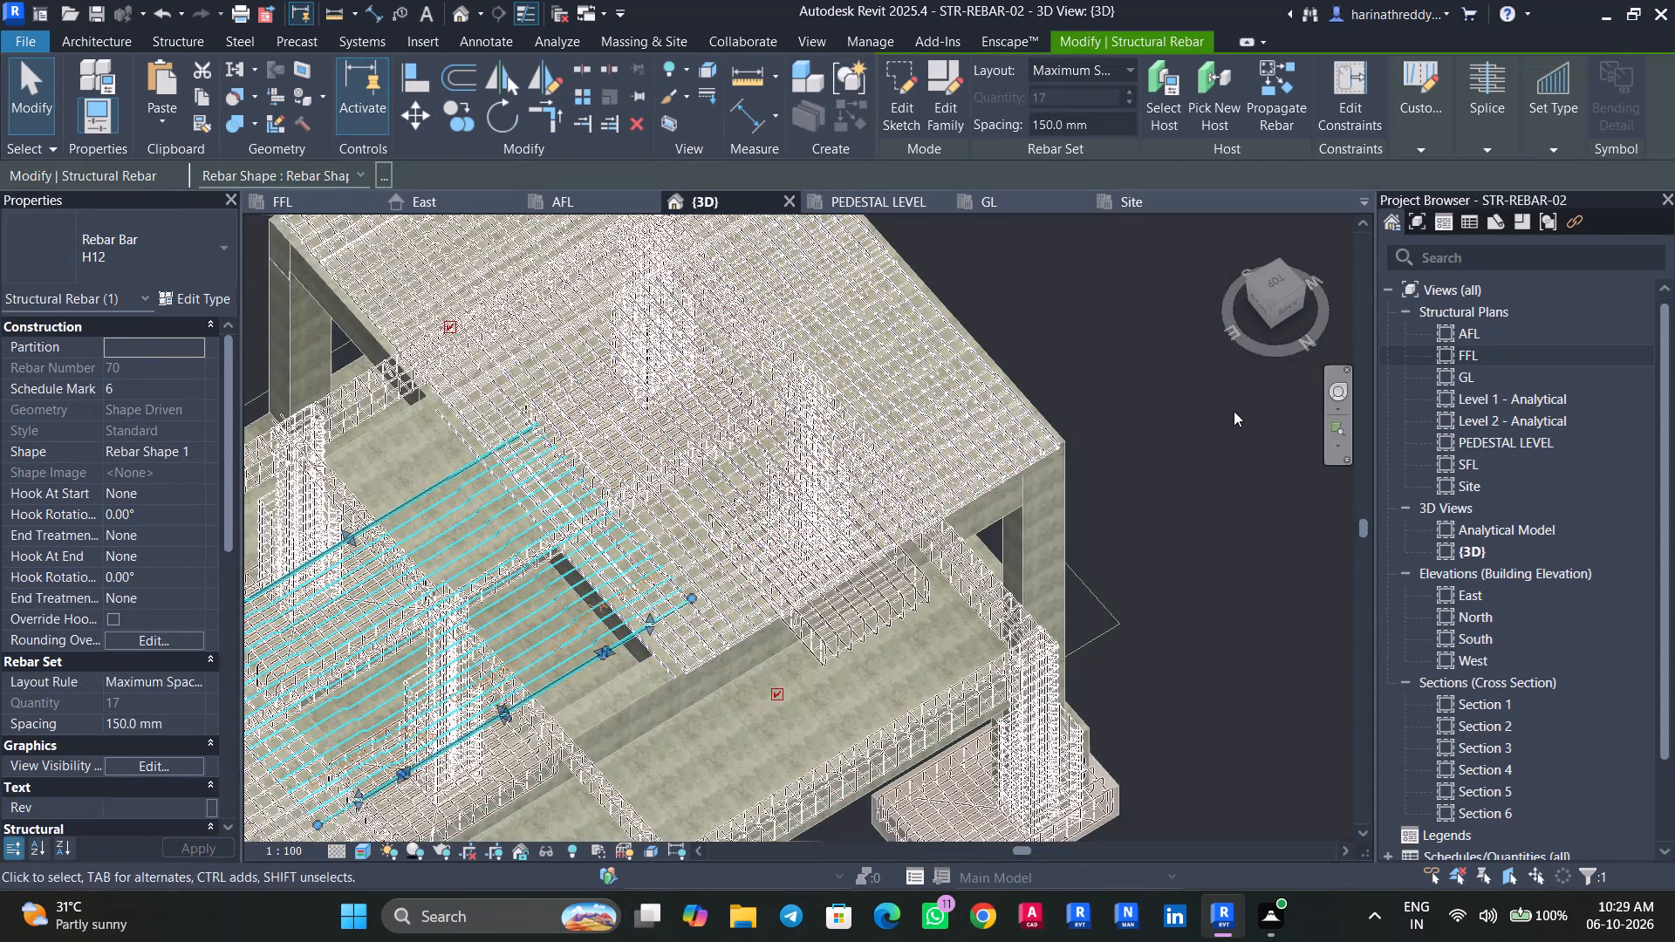
pyautogui.click(1284, 285)
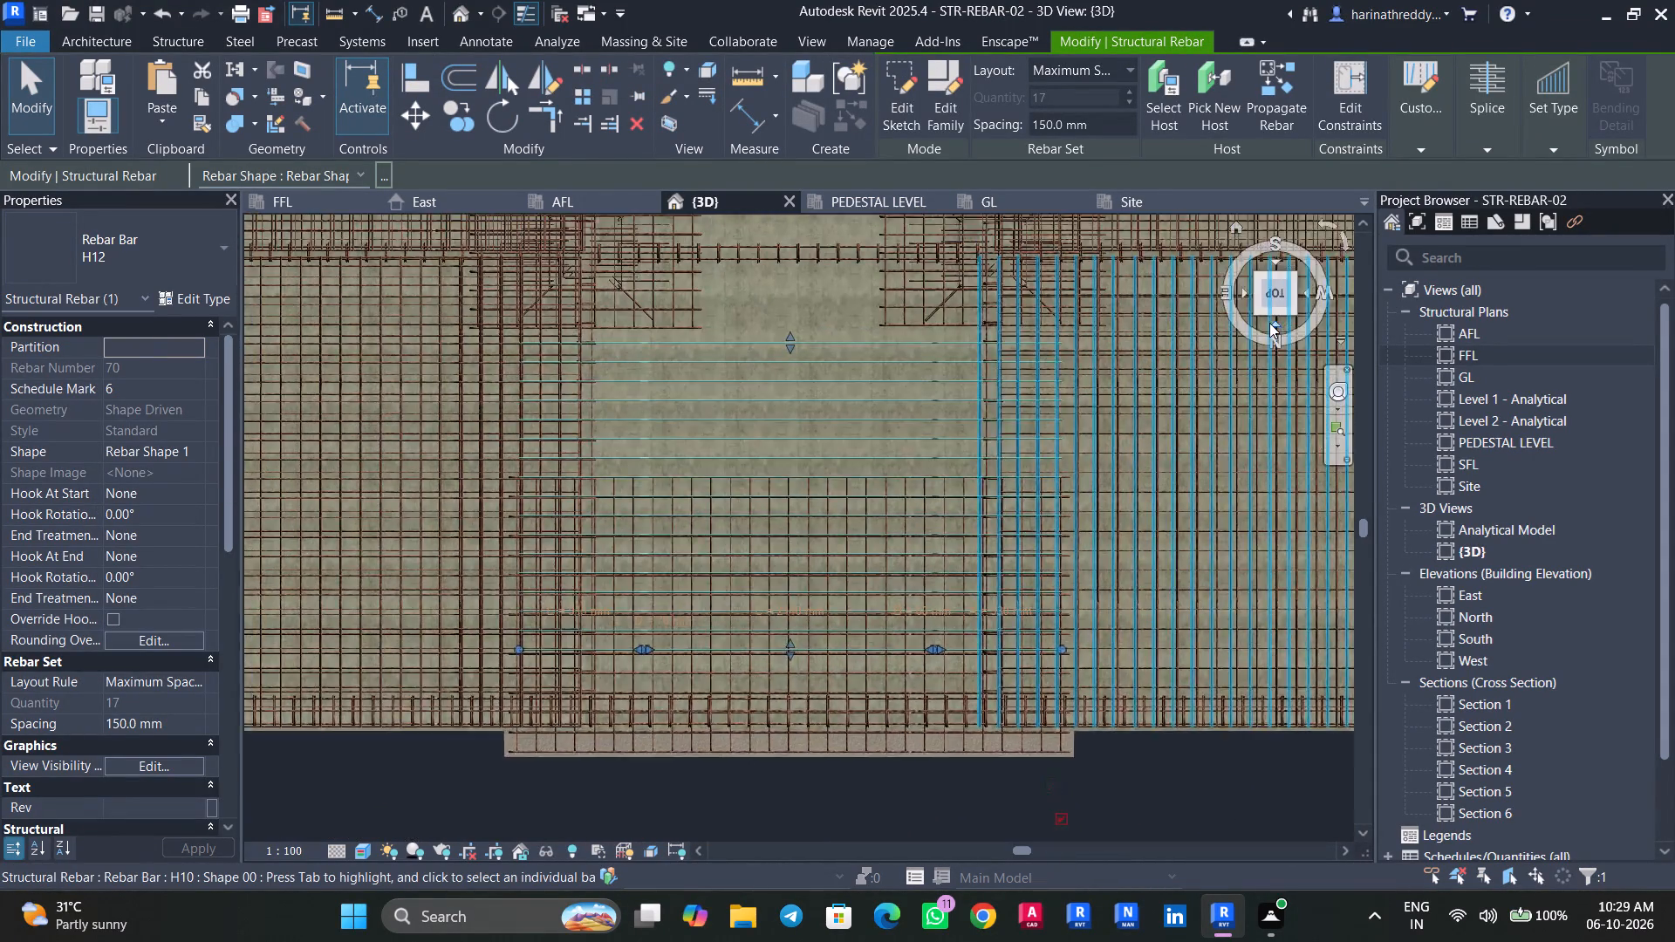
pyautogui.scroll(-4, 921, 605)
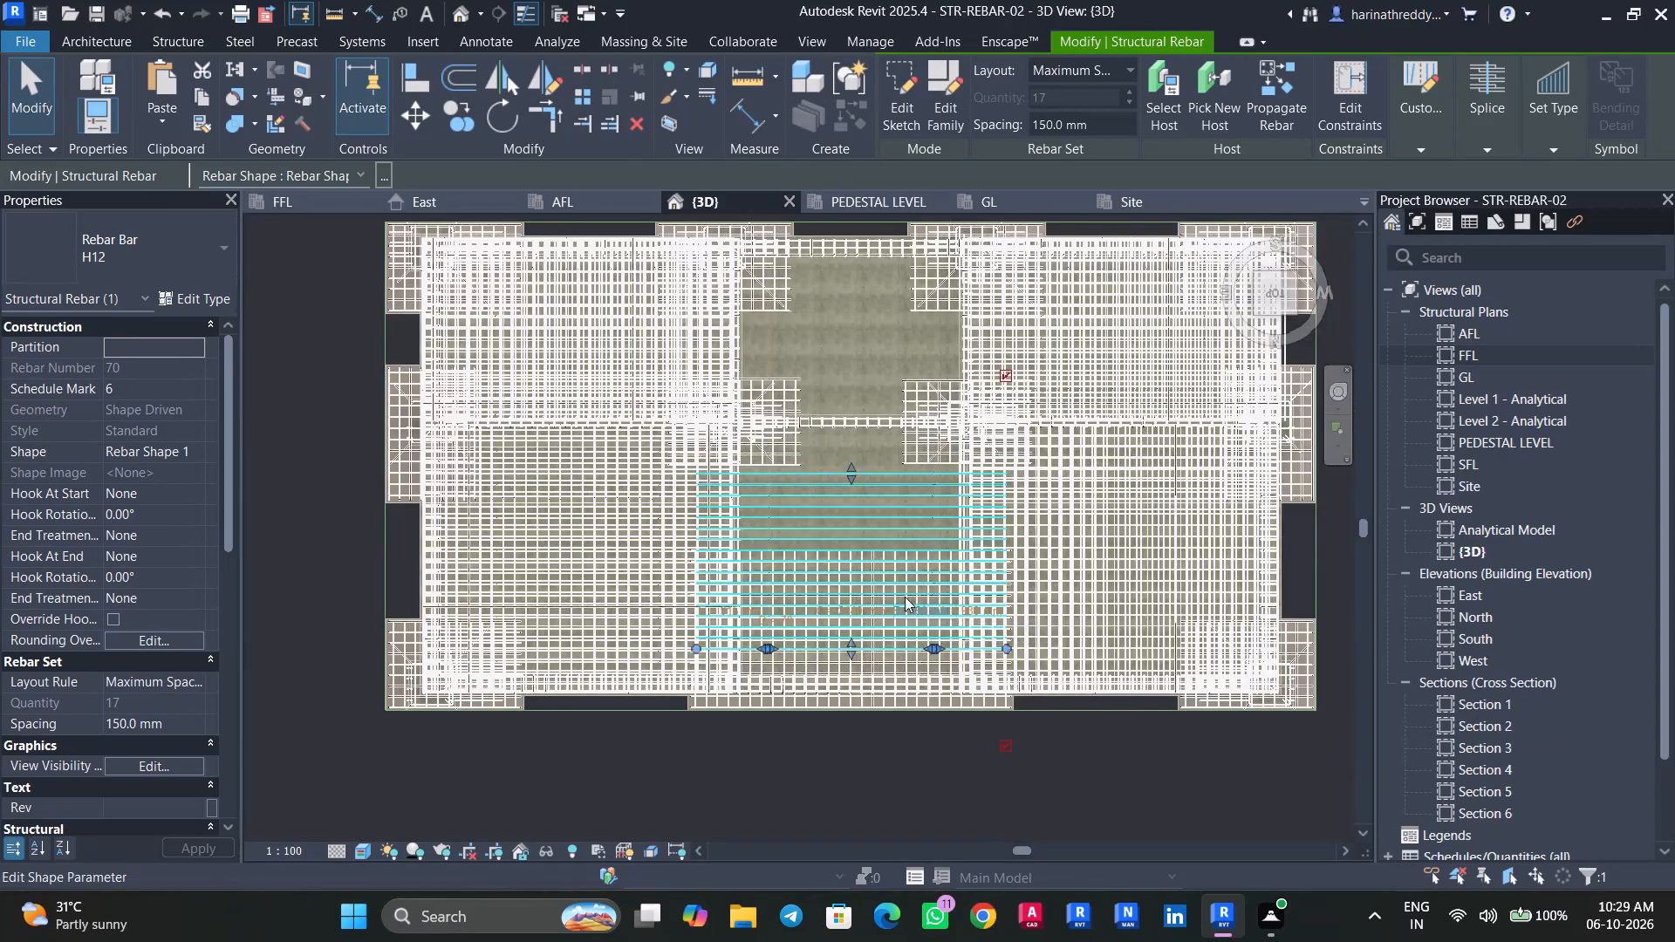
pyautogui.keyDown('shift'); pyautogui.moveTo(869, 428); pyautogui.dragTo(959, 175, button='middle'); pyautogui.keyUp('shift')
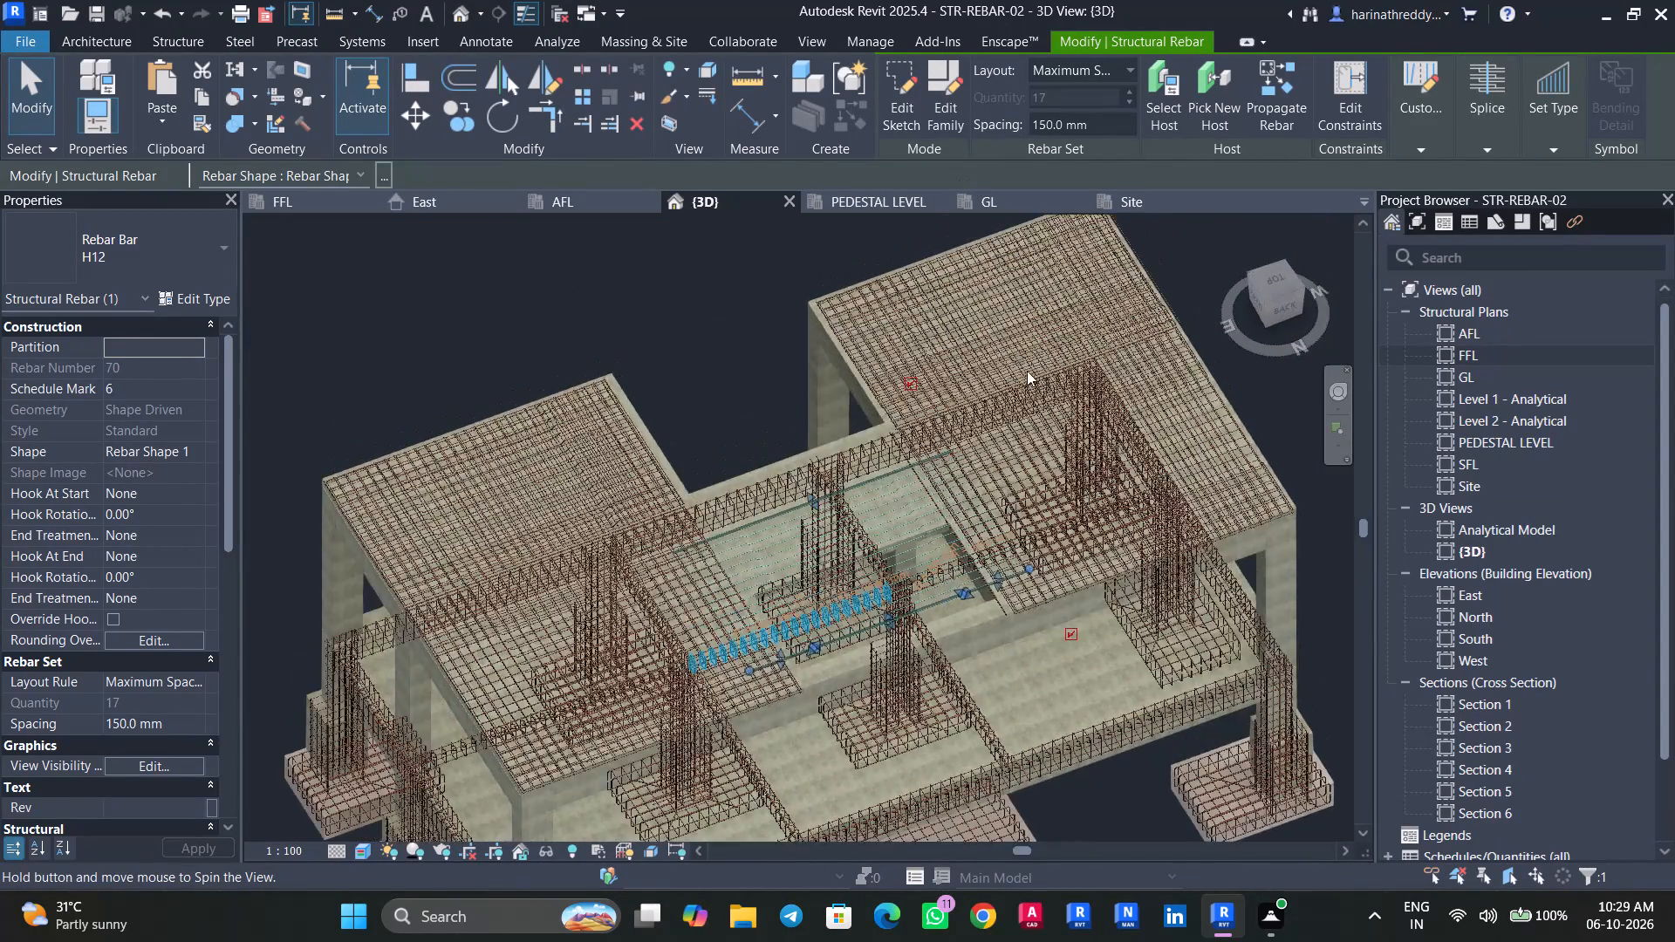
pyautogui.scroll(5, 1051, 489)
pyautogui.keyDown('shift'); pyautogui.moveTo(1143, 758); pyautogui.dragTo(1170, 640, button='middle'); pyautogui.keyUp('shift')
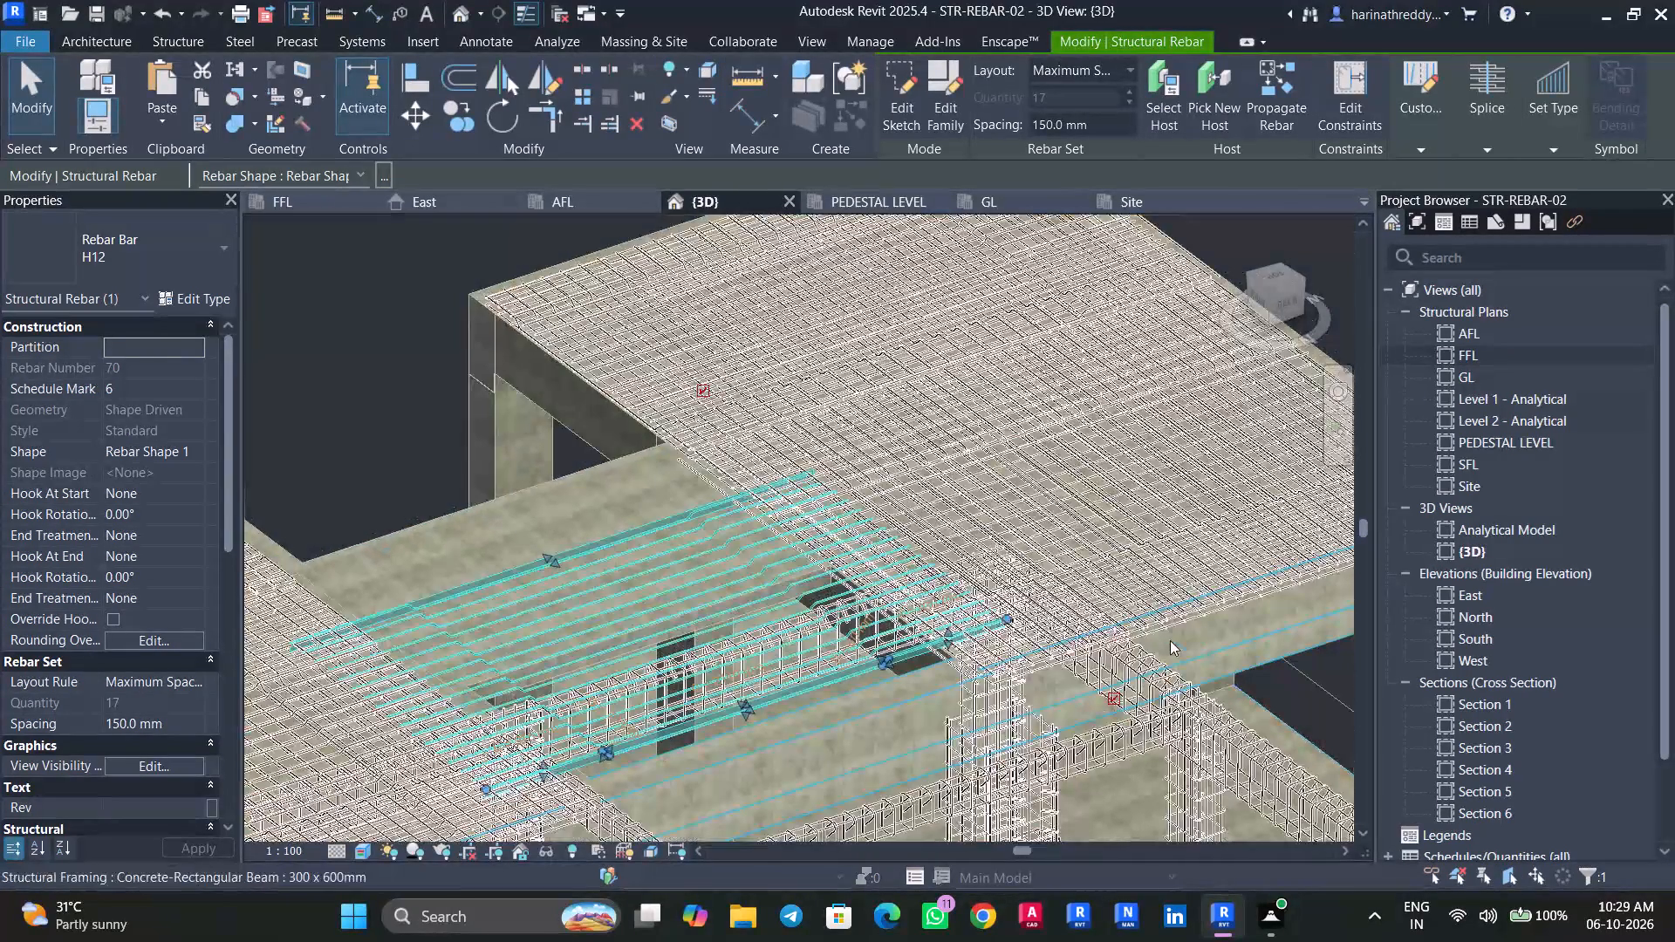
pyautogui.press('Escape')
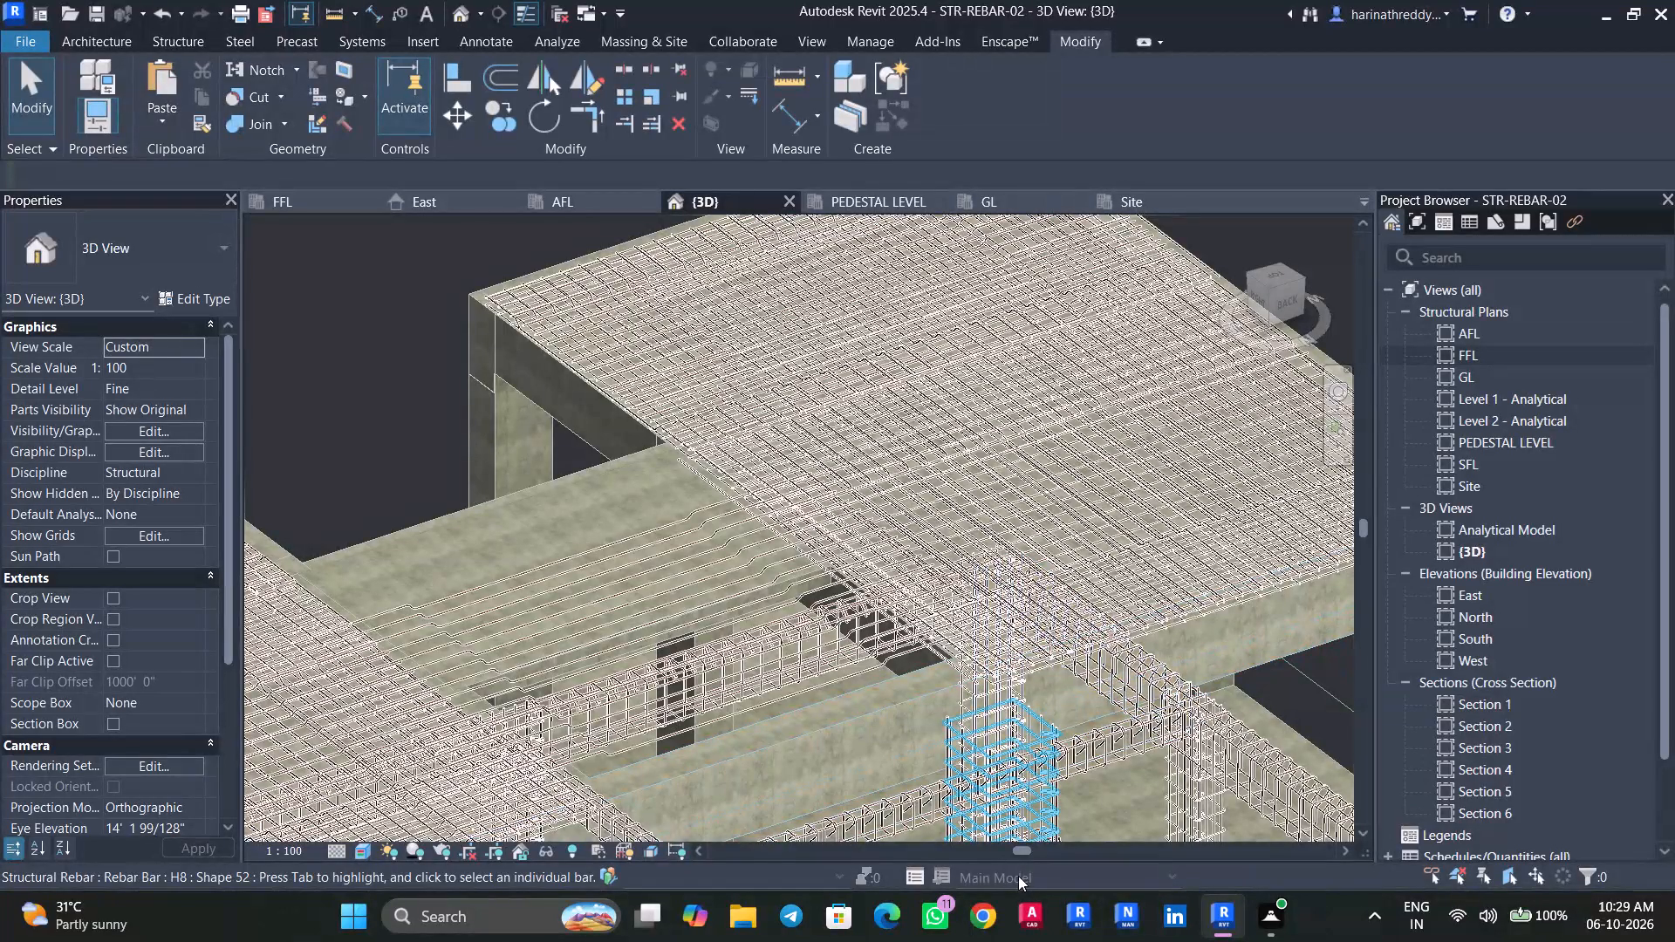
# Stretch the western end of the cranked H12 bar set over the floor opening to the north-west slab's west edge.
pyautogui.click(1283, 274)
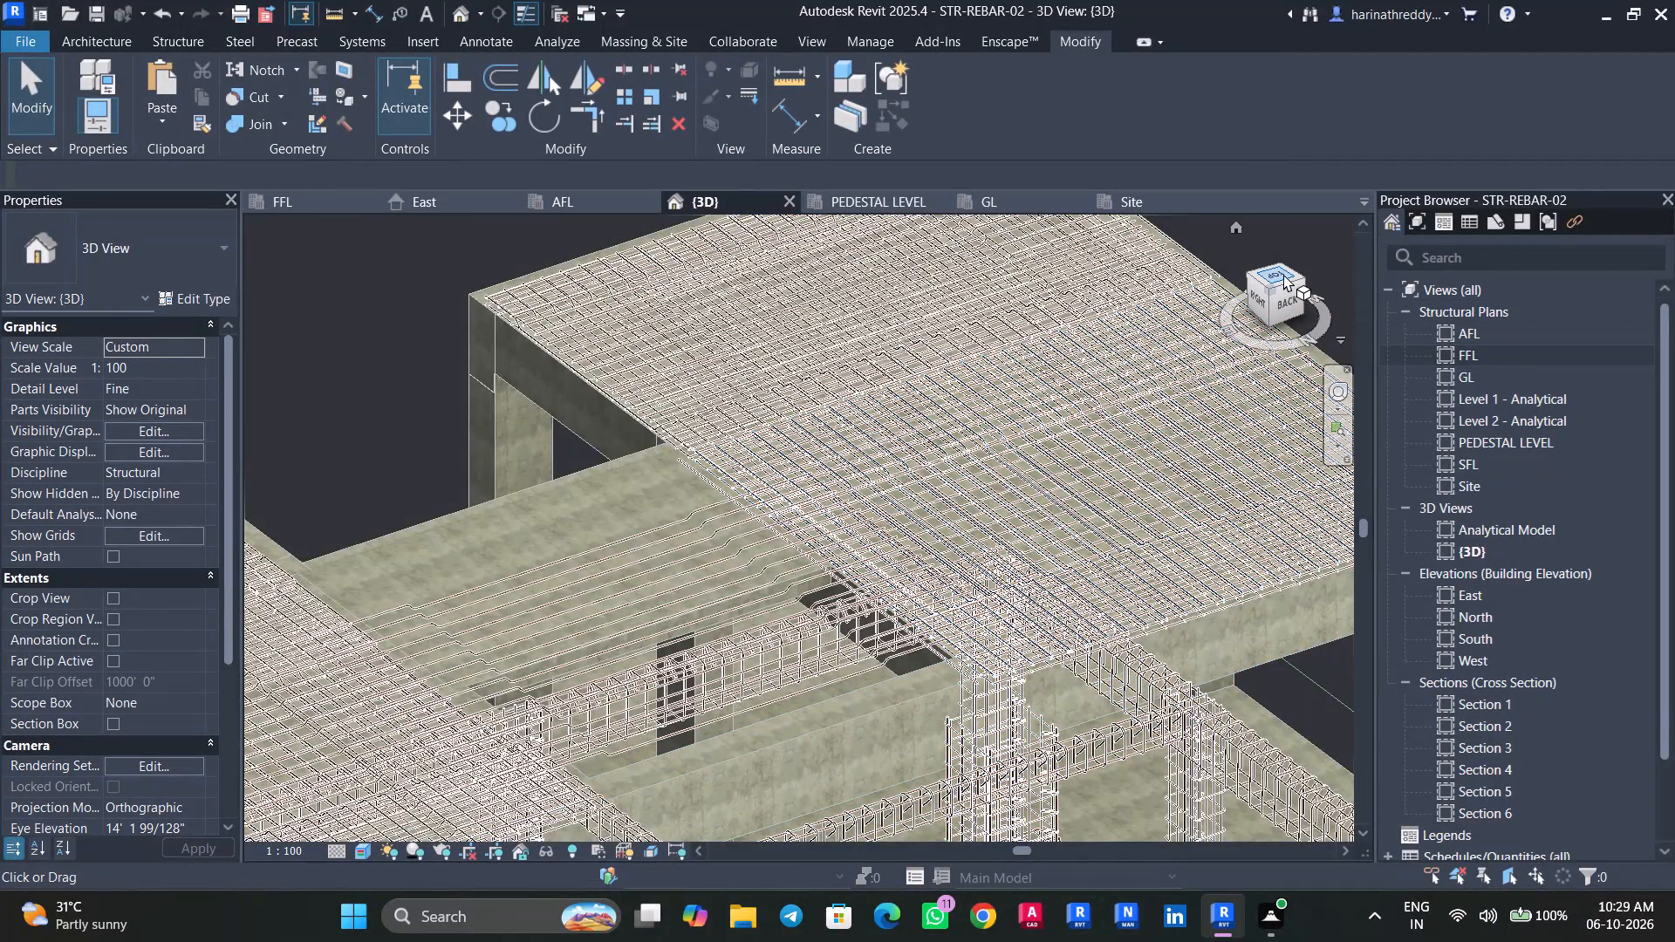
pyautogui.scroll(1, 838, 597)
pyautogui.scroll(-1, 838, 597)
pyautogui.scroll(5, 838, 597)
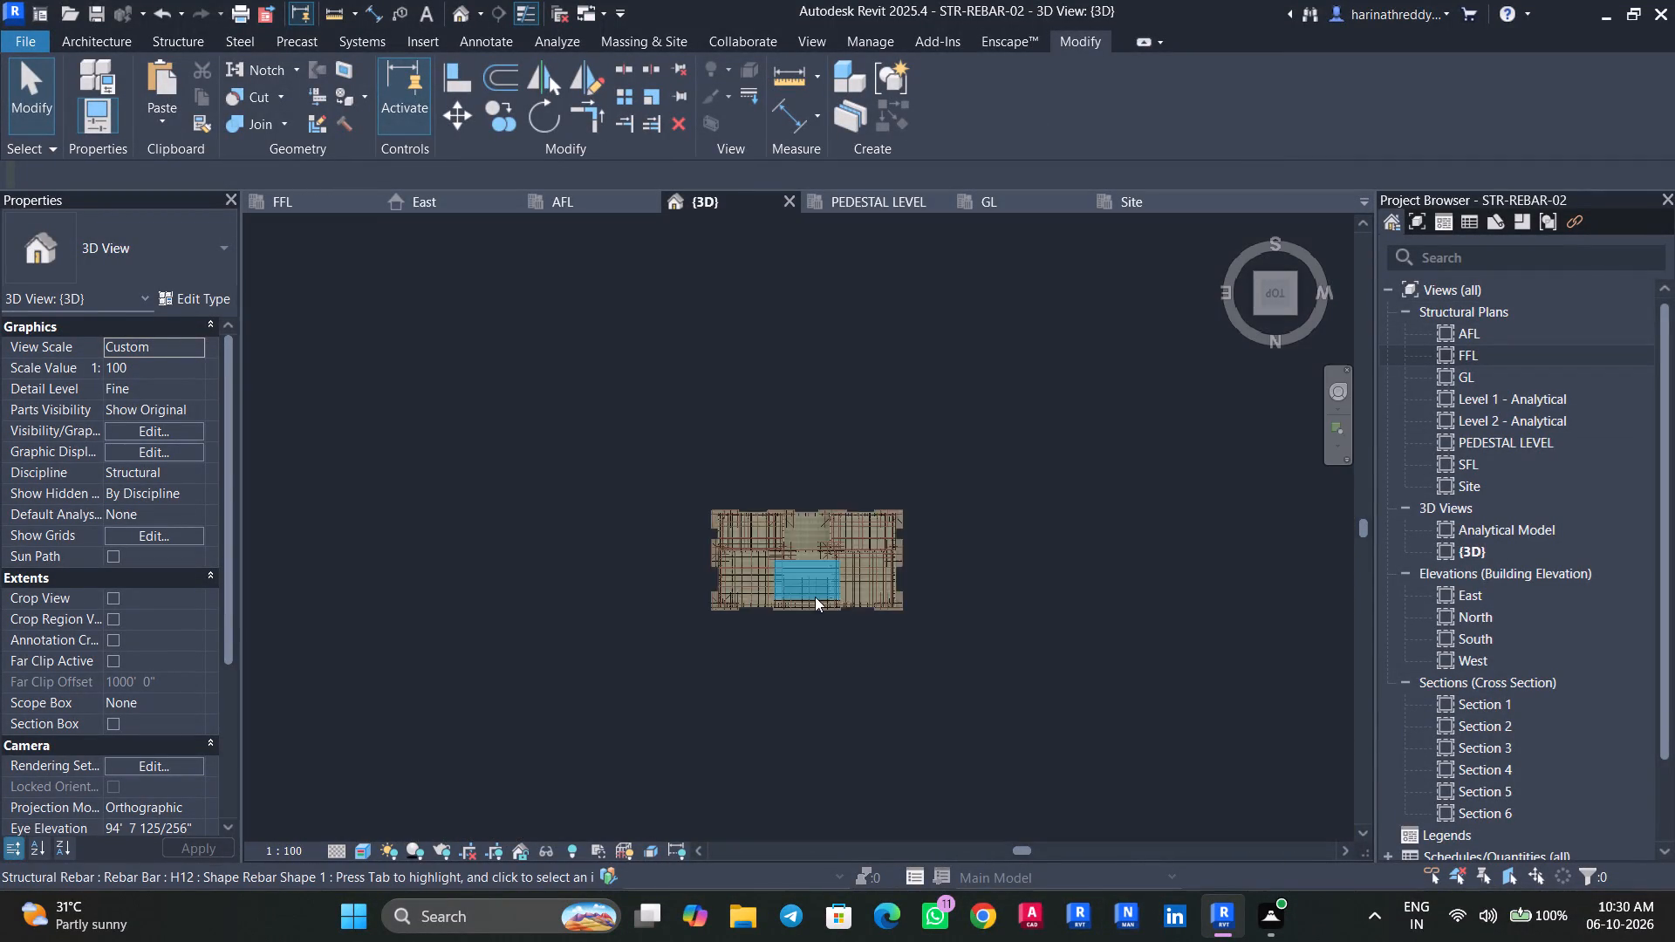
pyautogui.scroll(8, 815, 597)
pyautogui.click(809, 597)
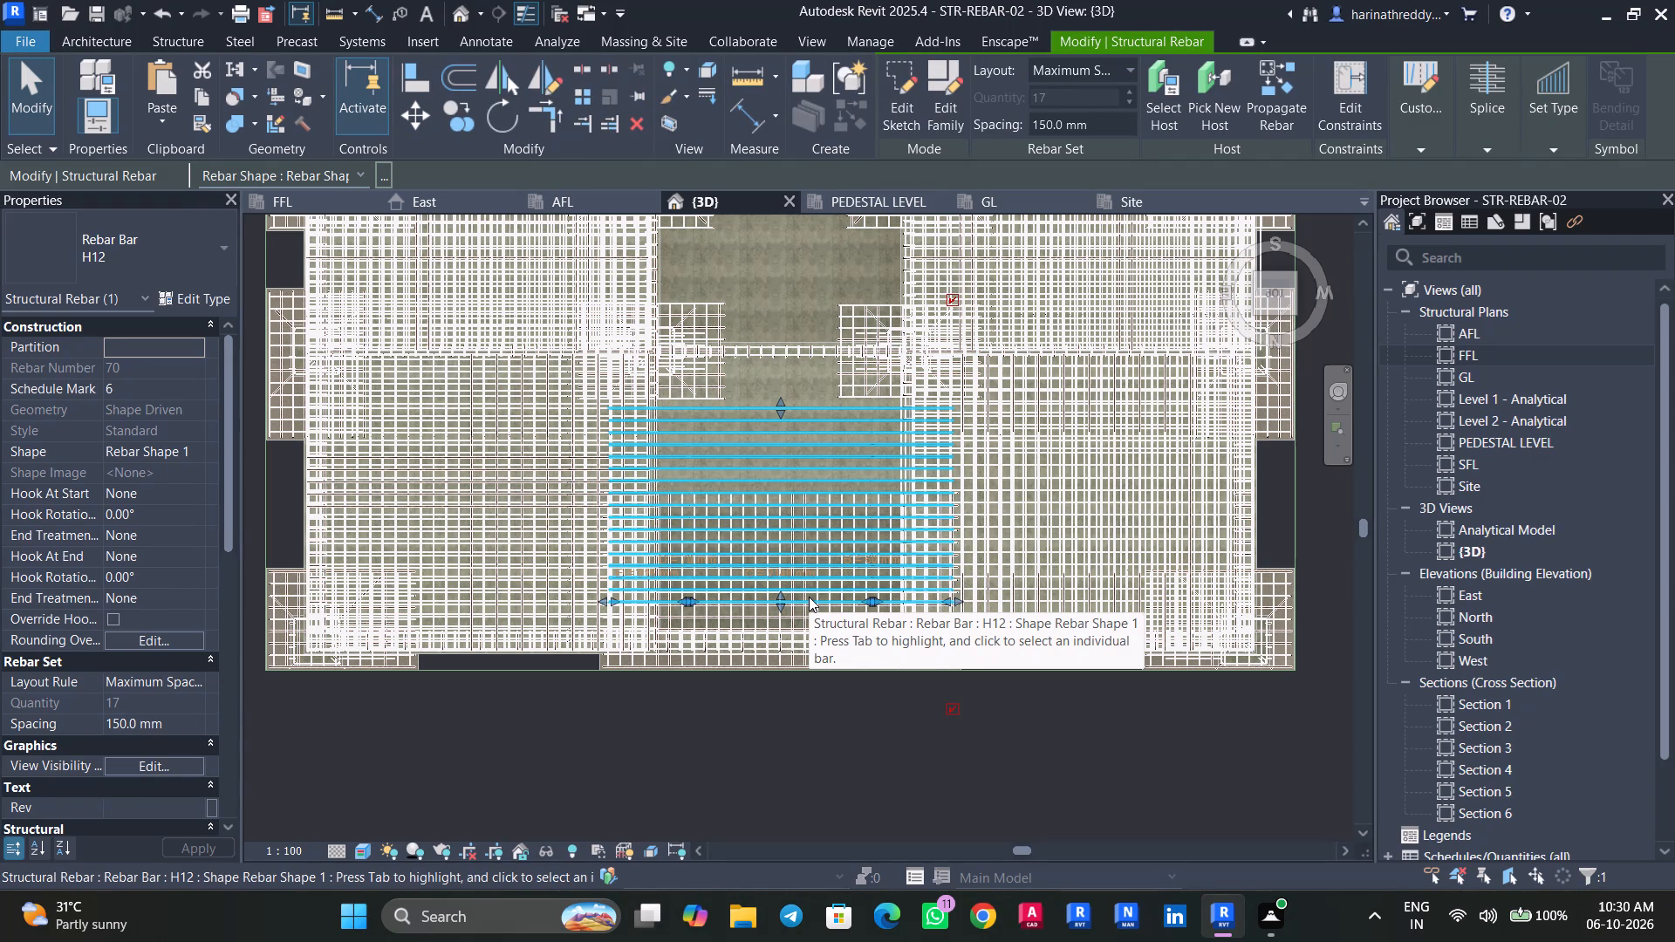
pyautogui.moveTo(990, 752); pyautogui.dragTo(879, 748, button='middle')
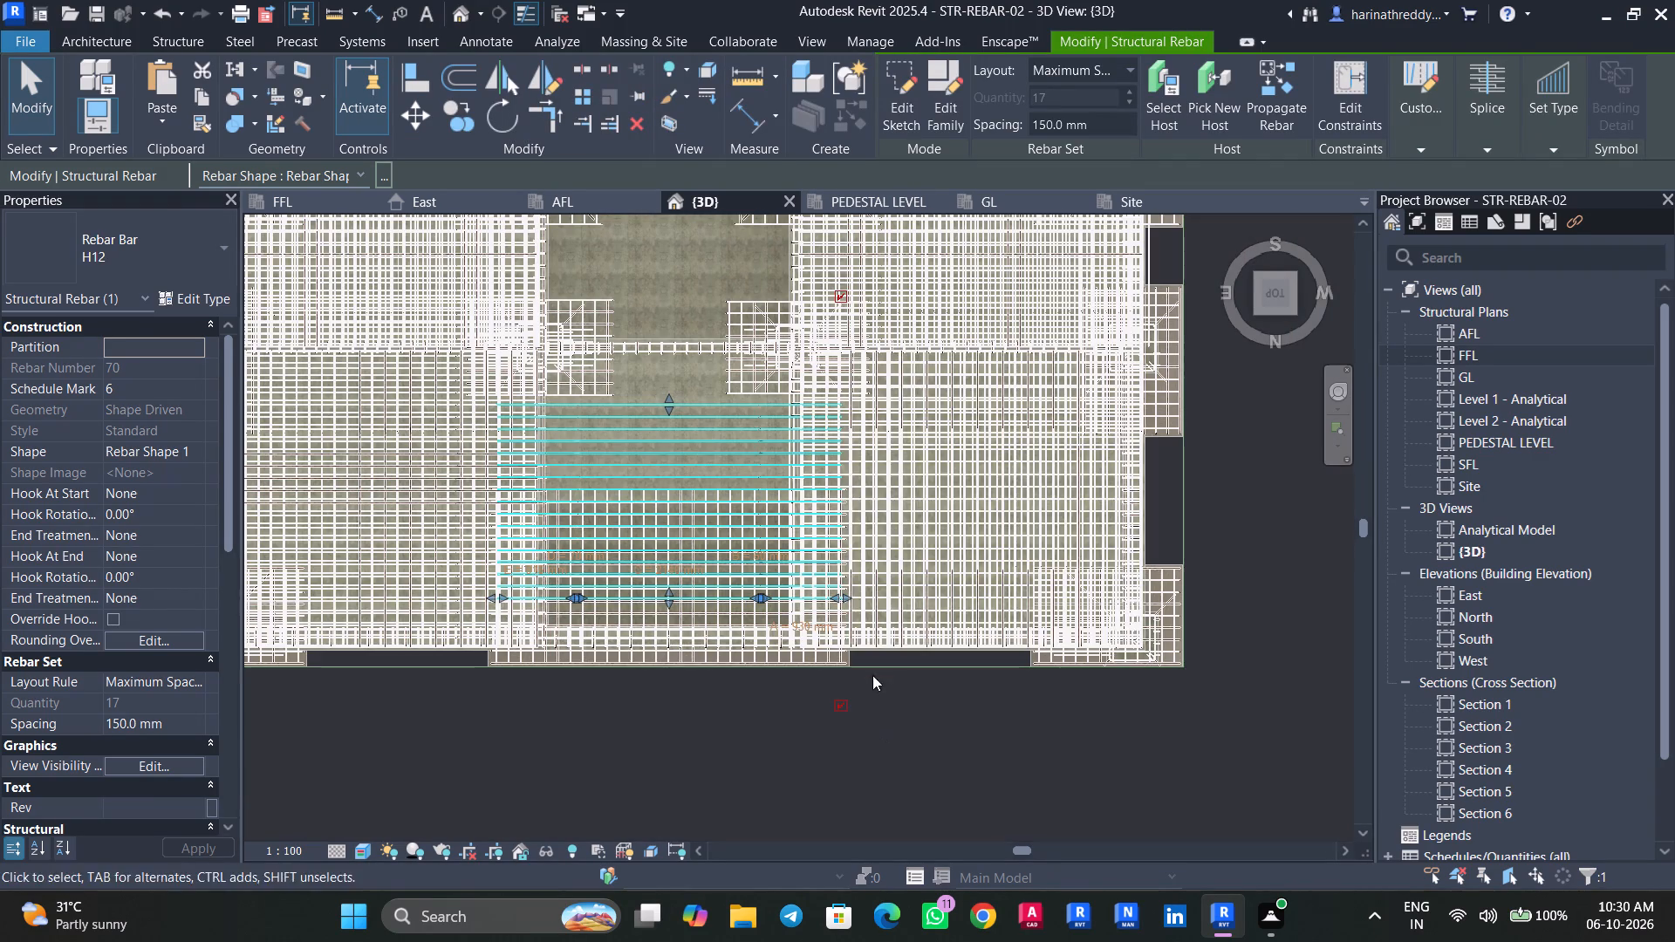
pyautogui.moveTo(850, 595); pyautogui.dragTo(947, 608)
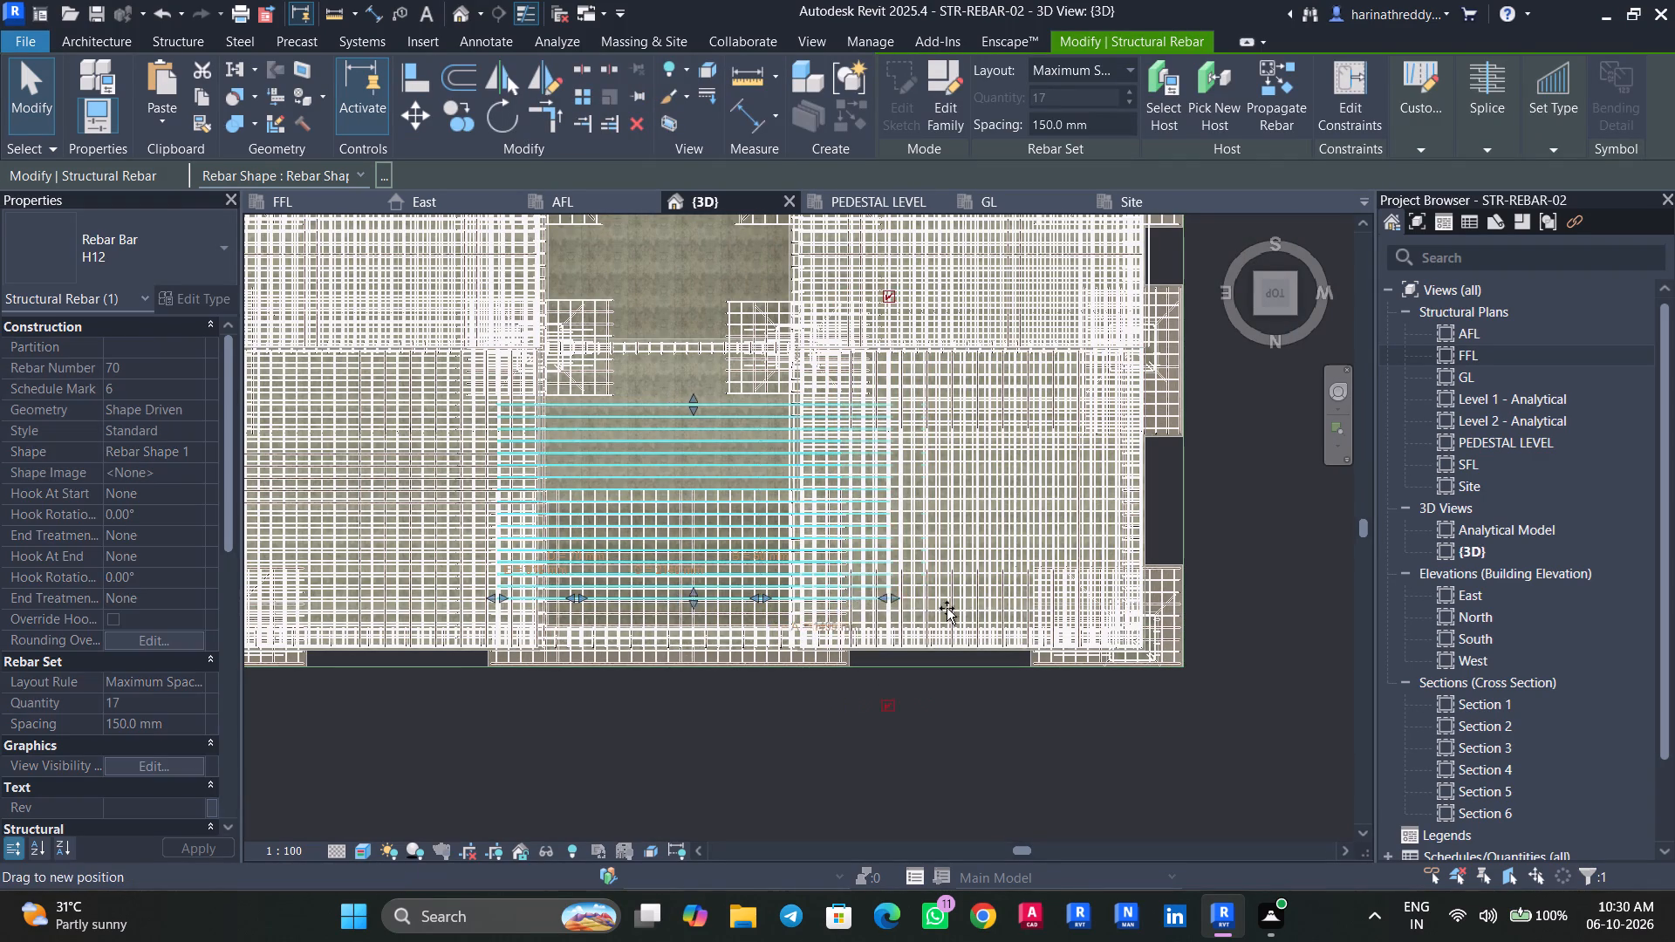
pyautogui.moveTo(947, 608); pyautogui.dragTo(1131, 608)
pyautogui.scroll(7, 1131, 608)
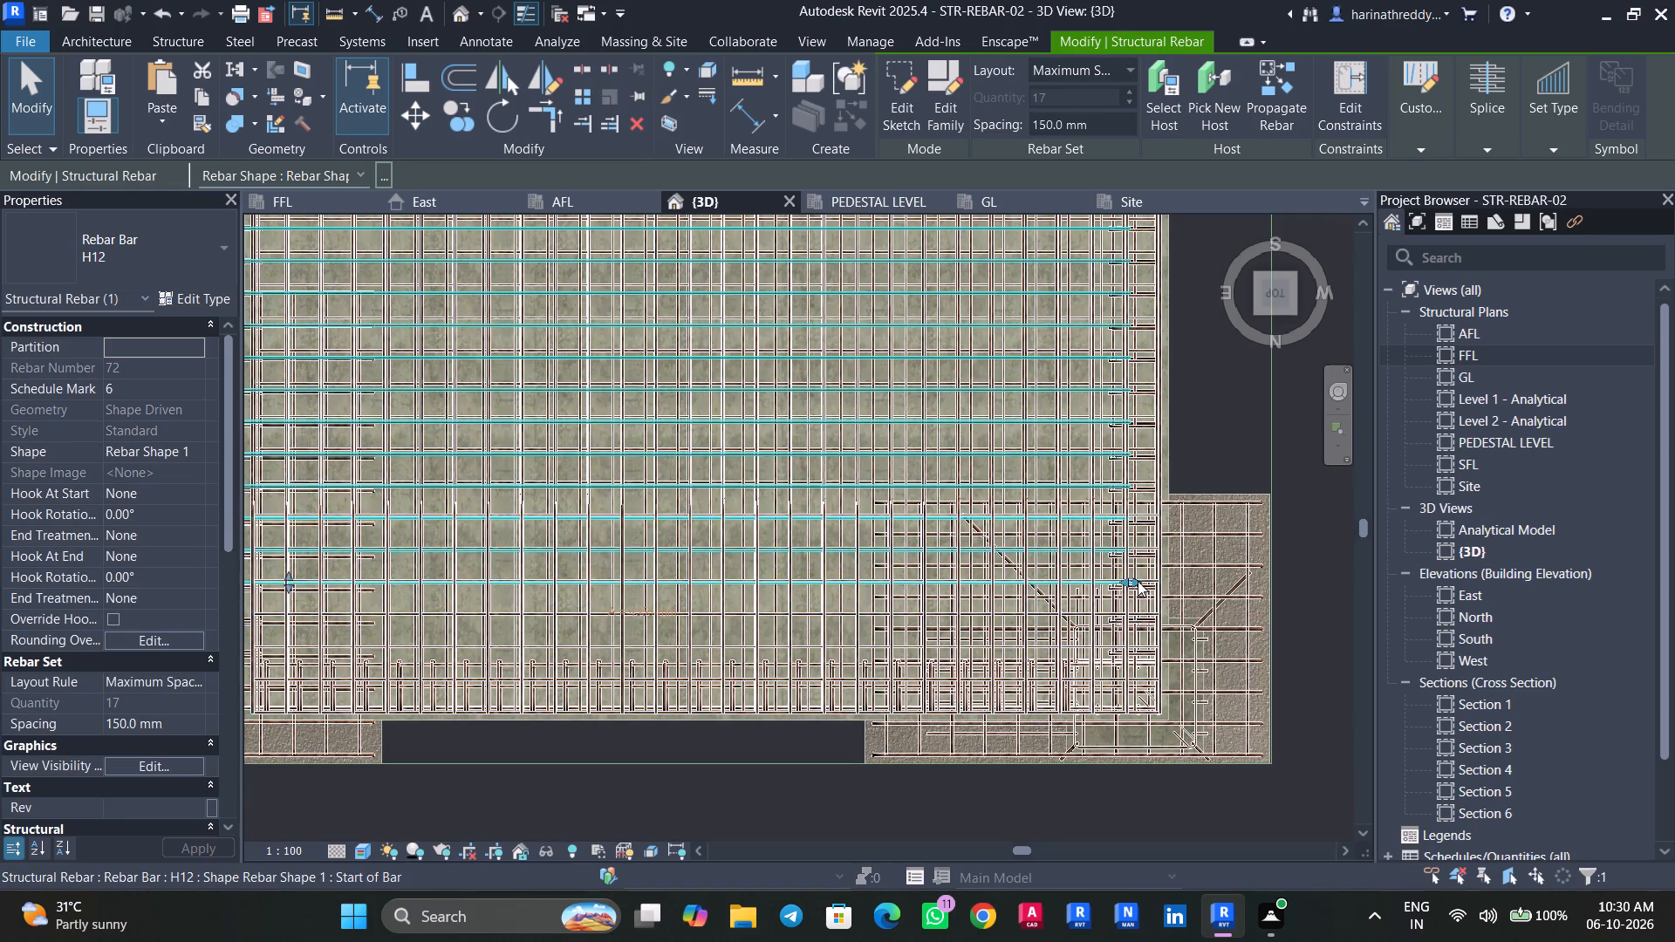
pyautogui.moveTo(1138, 581); pyautogui.dragTo(1150, 581)
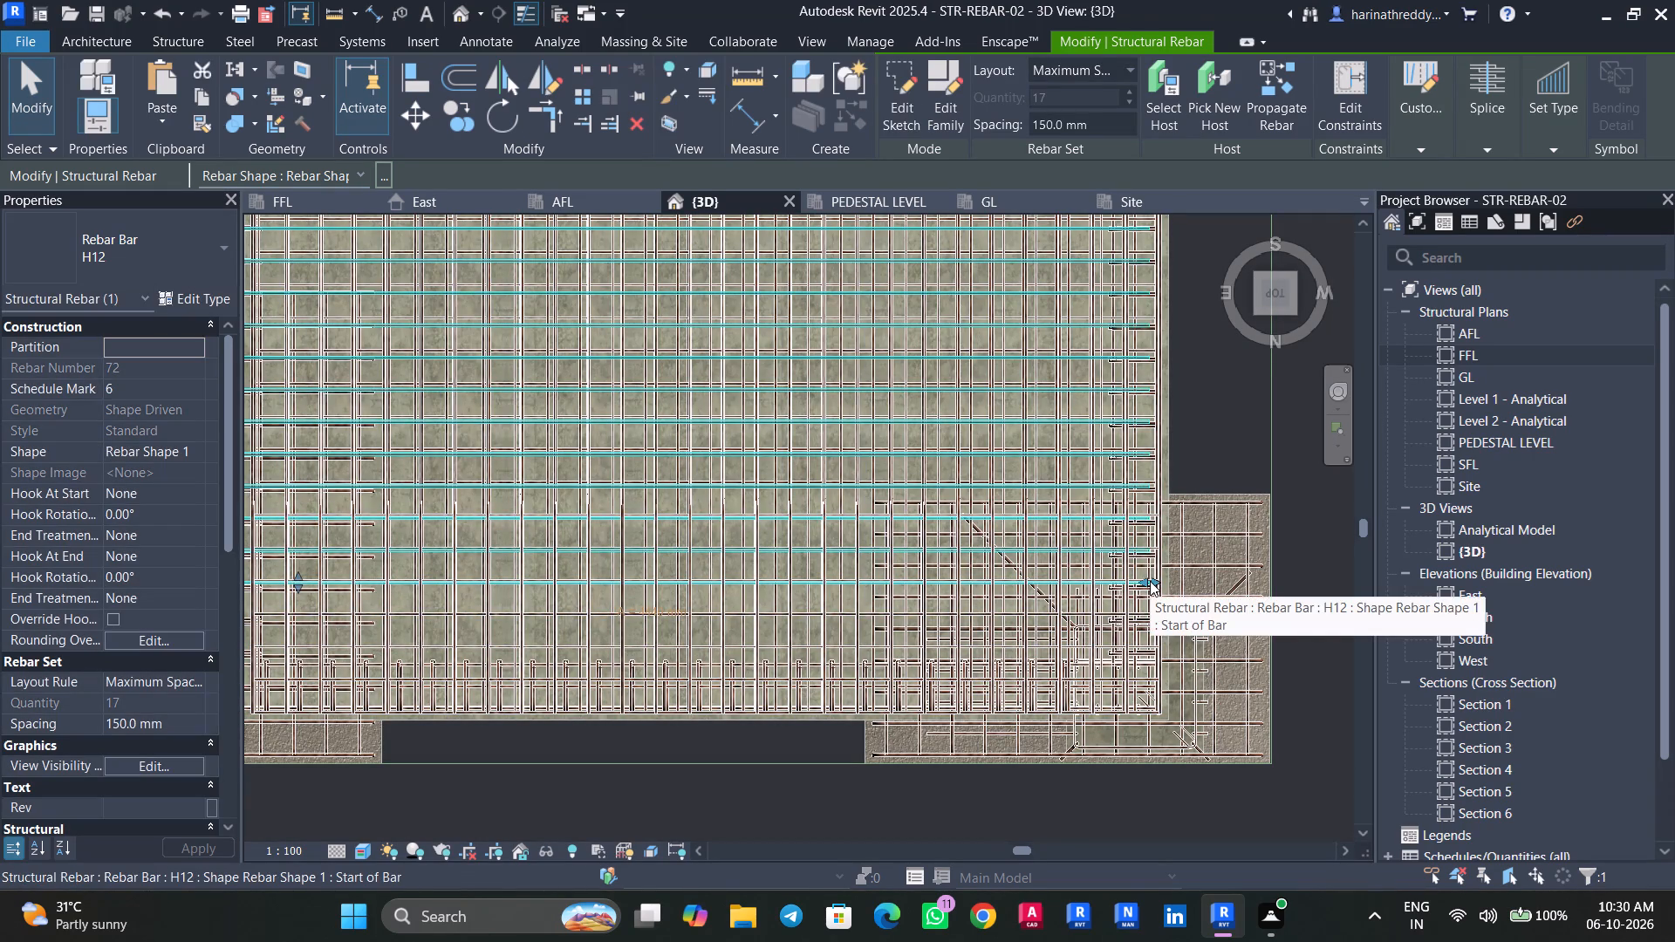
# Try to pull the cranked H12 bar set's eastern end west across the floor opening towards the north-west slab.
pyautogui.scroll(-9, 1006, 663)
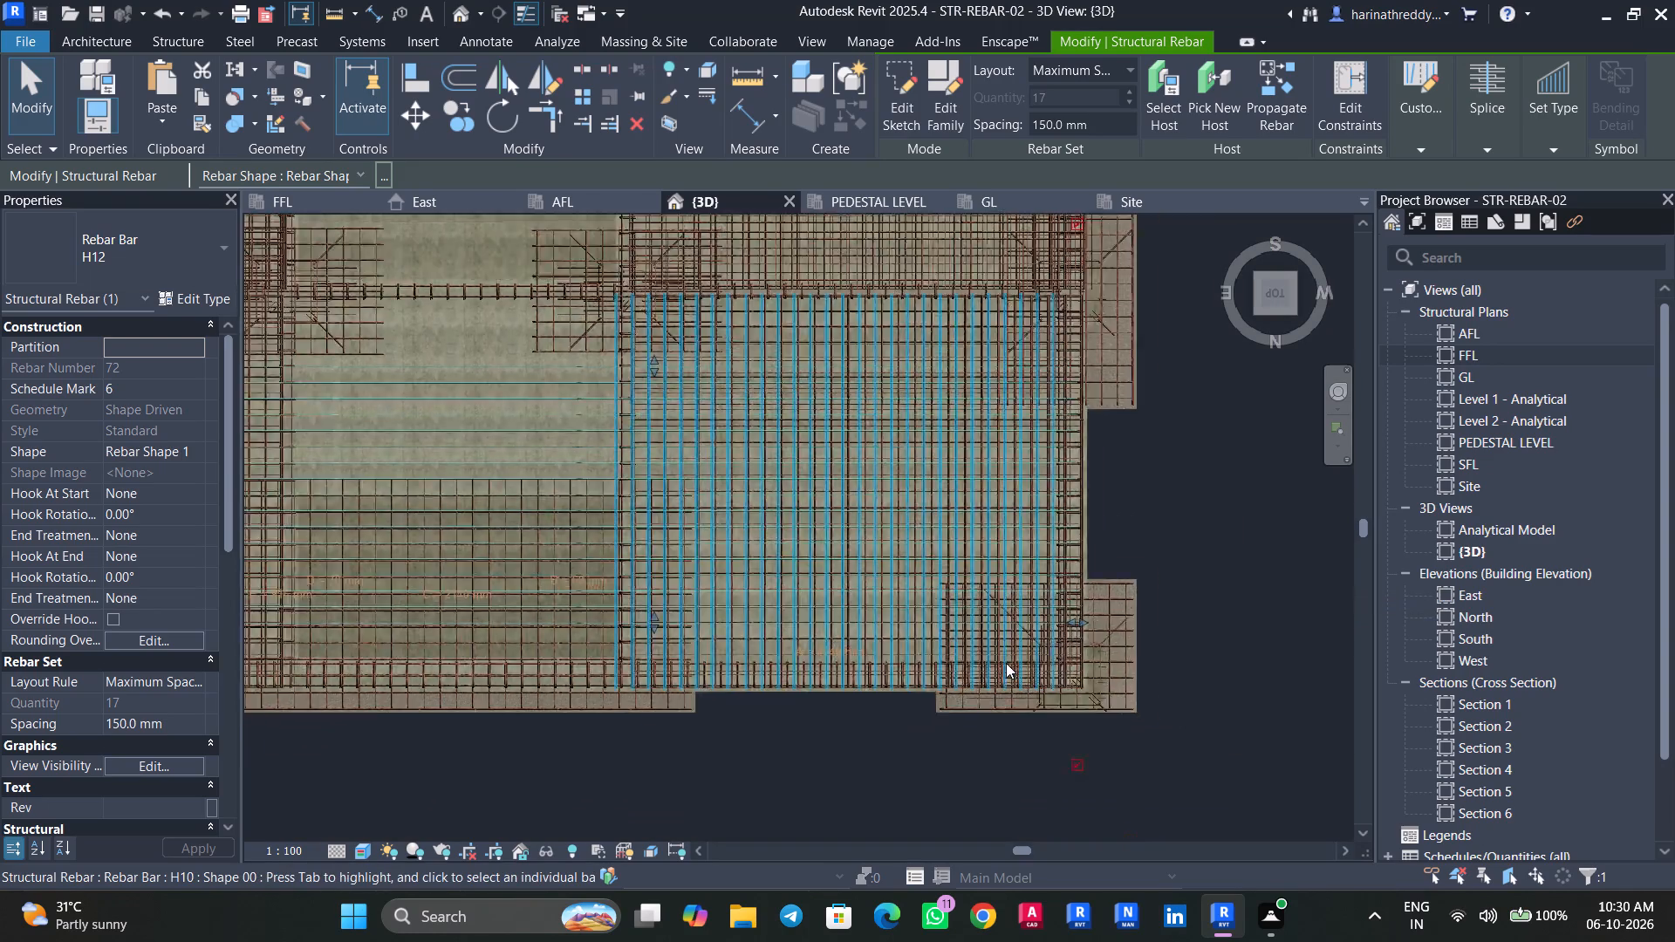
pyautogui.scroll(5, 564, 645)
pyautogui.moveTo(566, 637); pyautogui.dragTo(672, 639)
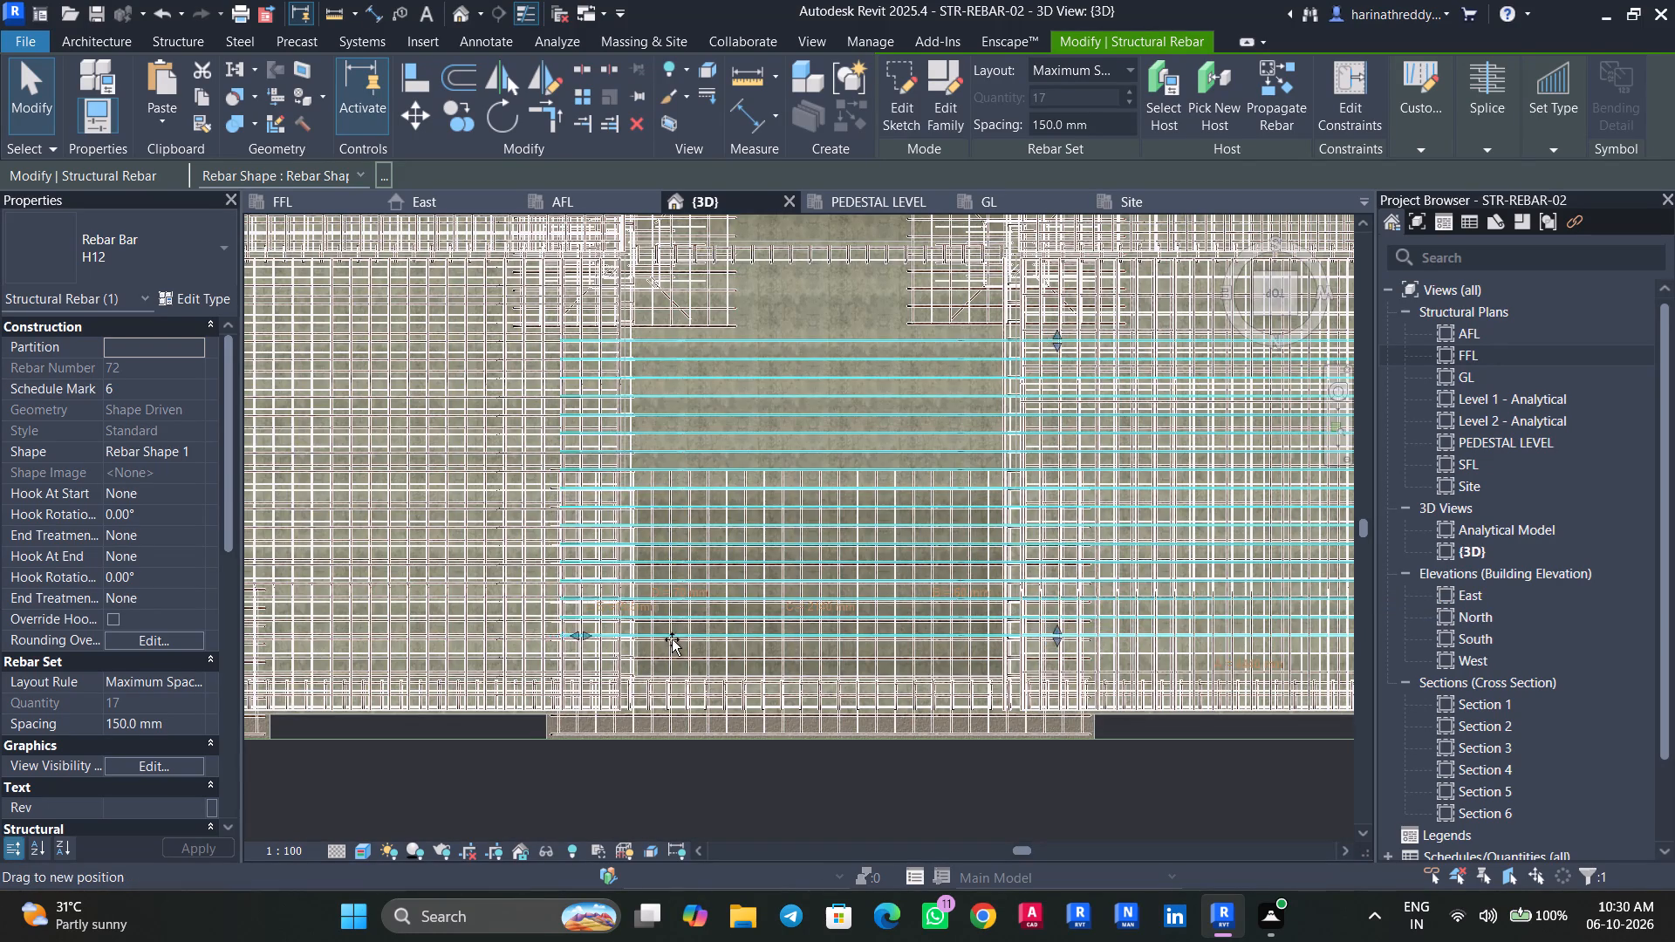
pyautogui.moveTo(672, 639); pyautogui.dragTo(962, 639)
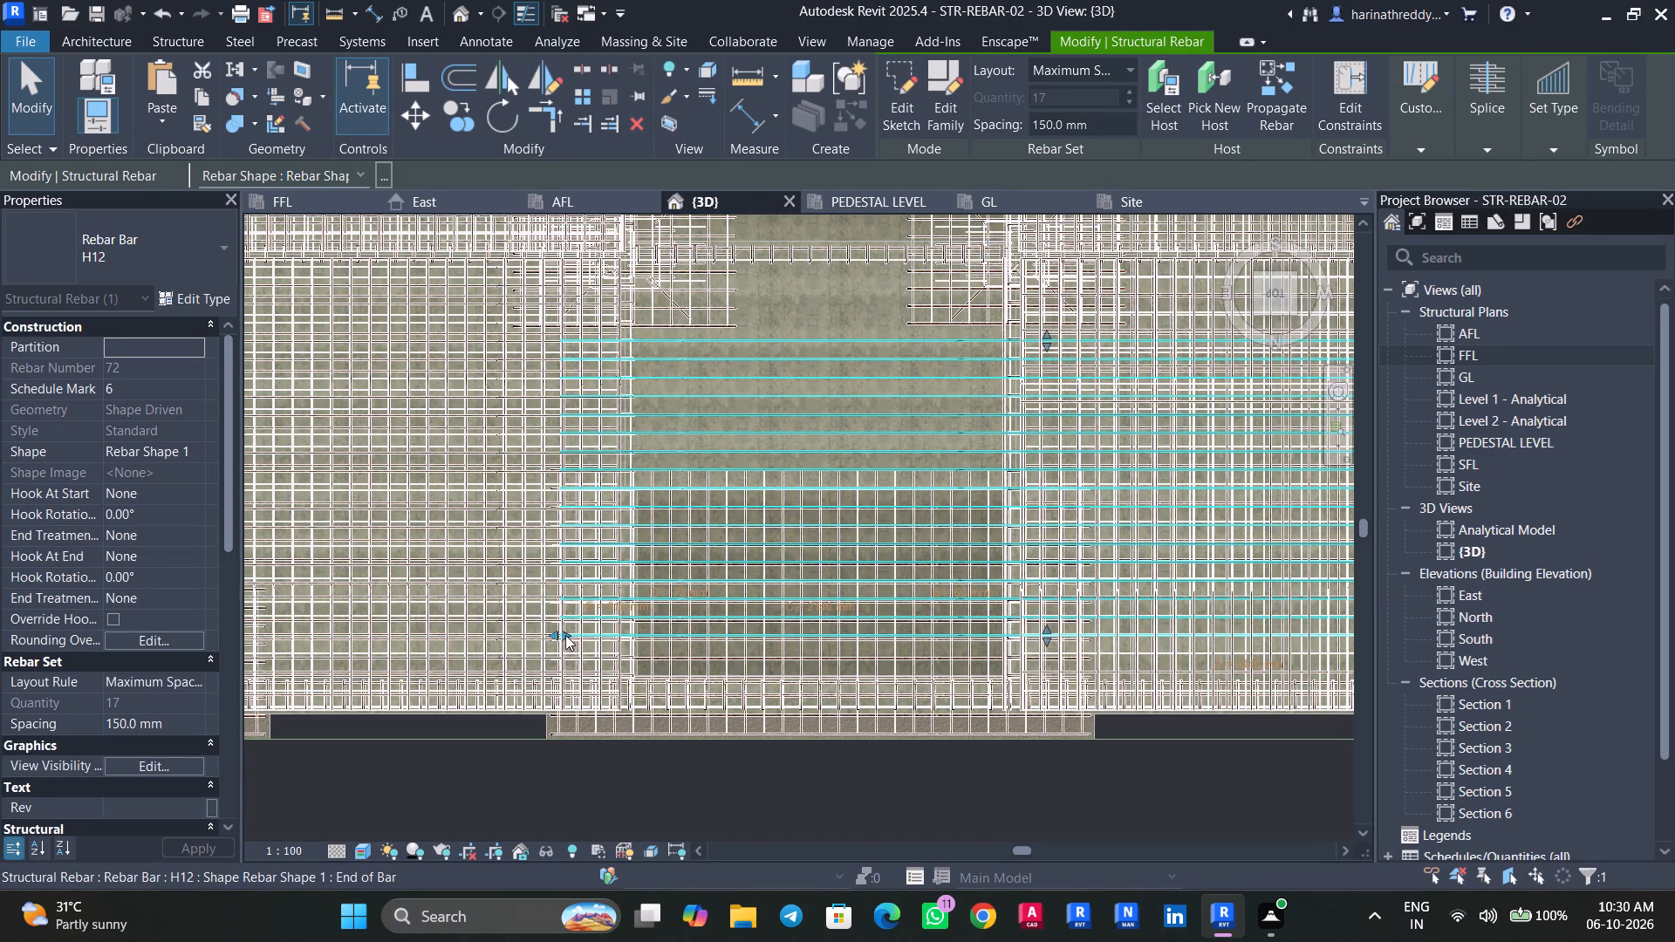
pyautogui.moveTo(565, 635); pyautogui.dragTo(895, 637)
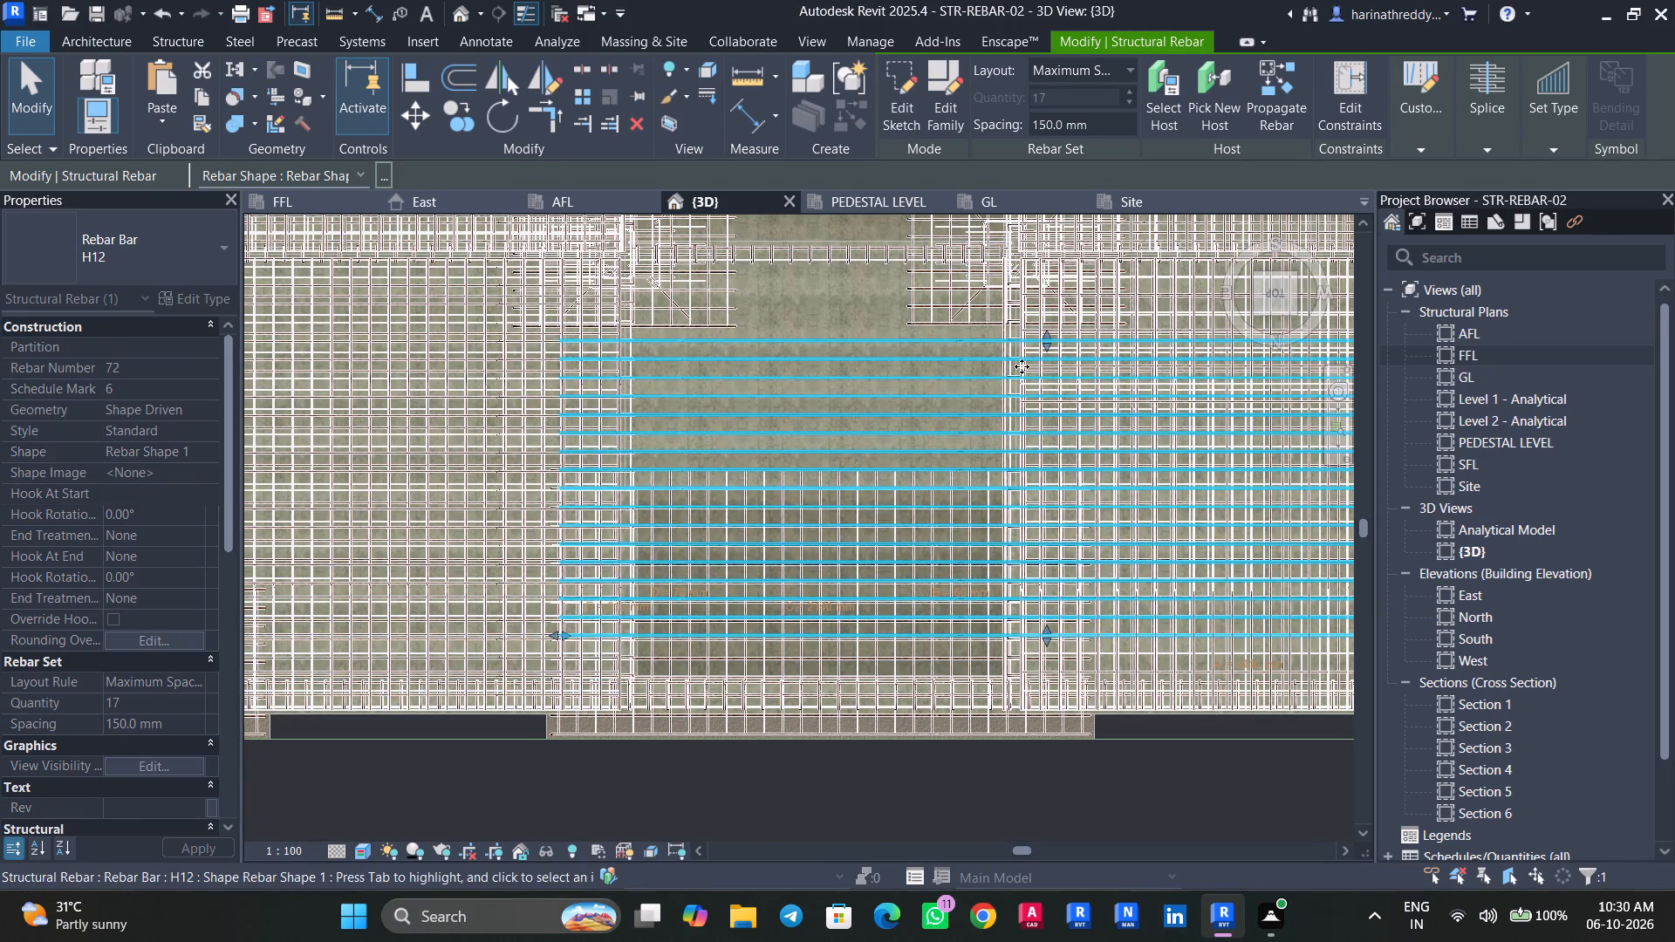
# Edit the cranked H12 bar's sketch, deleting the middle and eastern segments and keeping the long western segment.
pyautogui.click(899, 103)
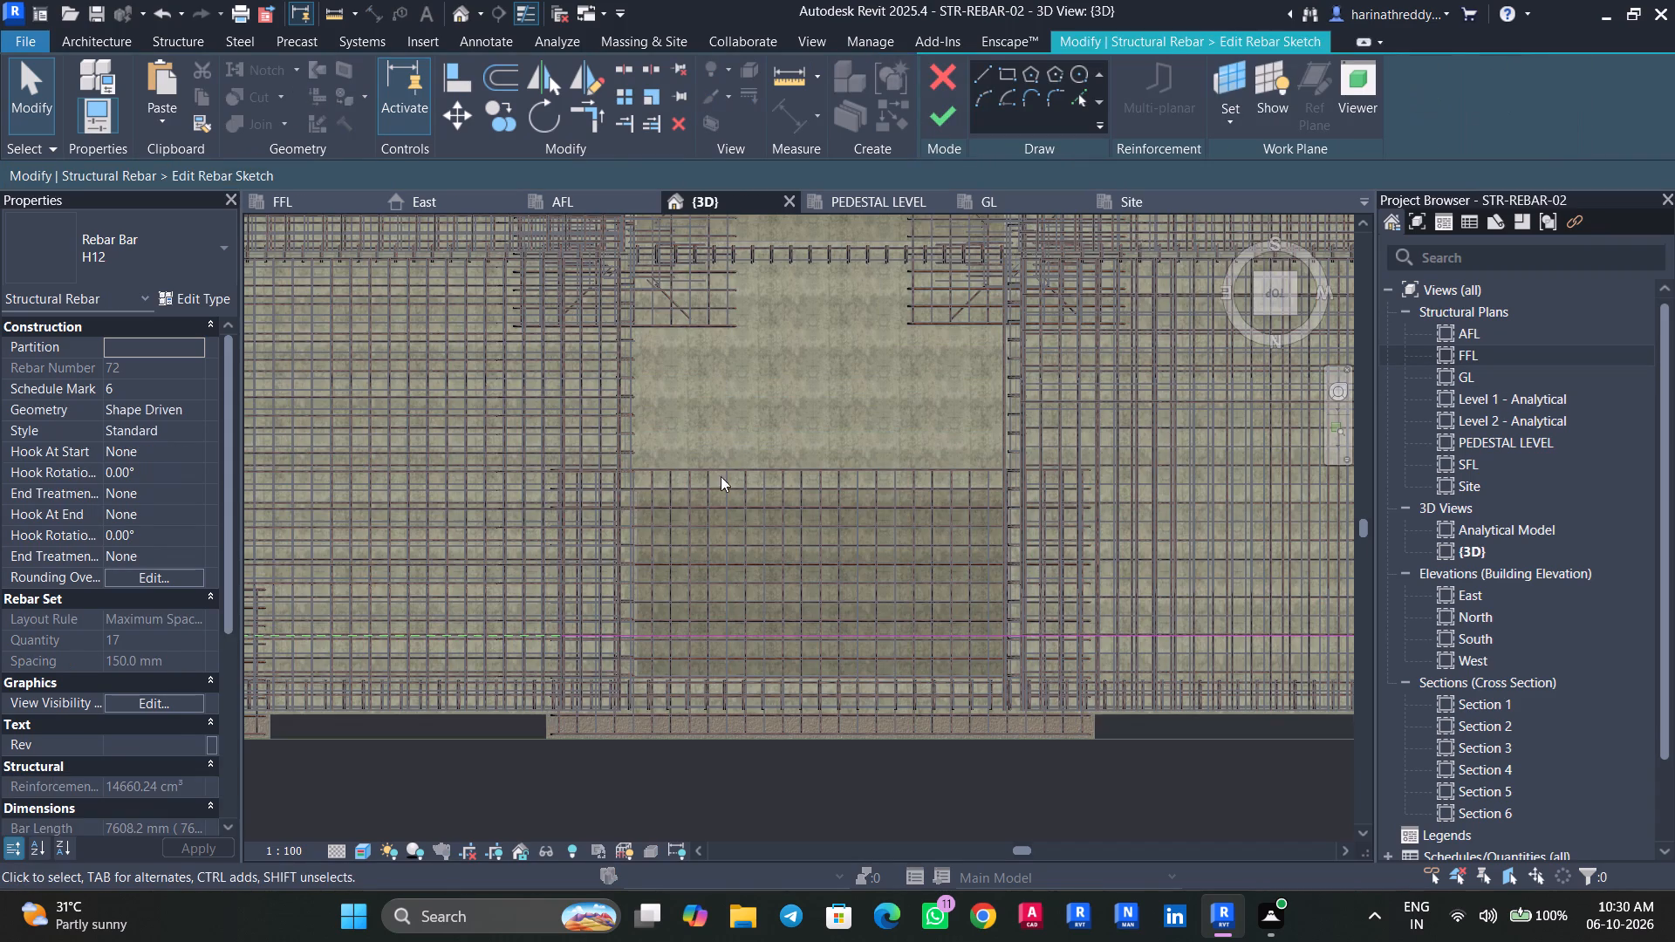
pyautogui.click(721, 631)
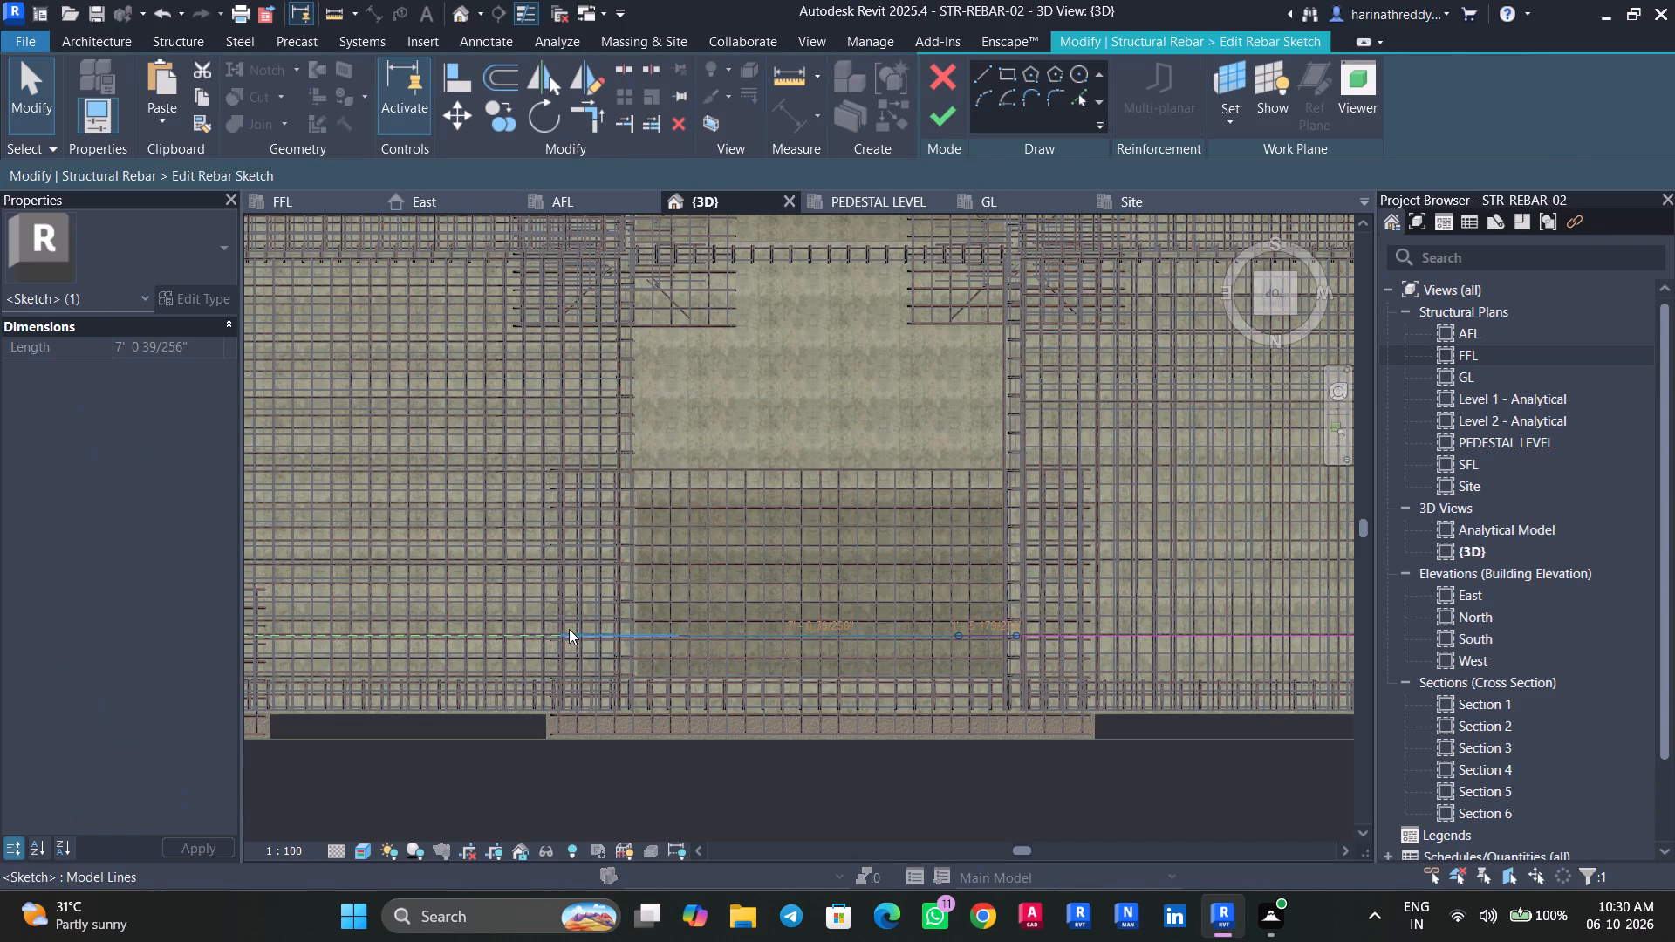
pyautogui.press('Delete')
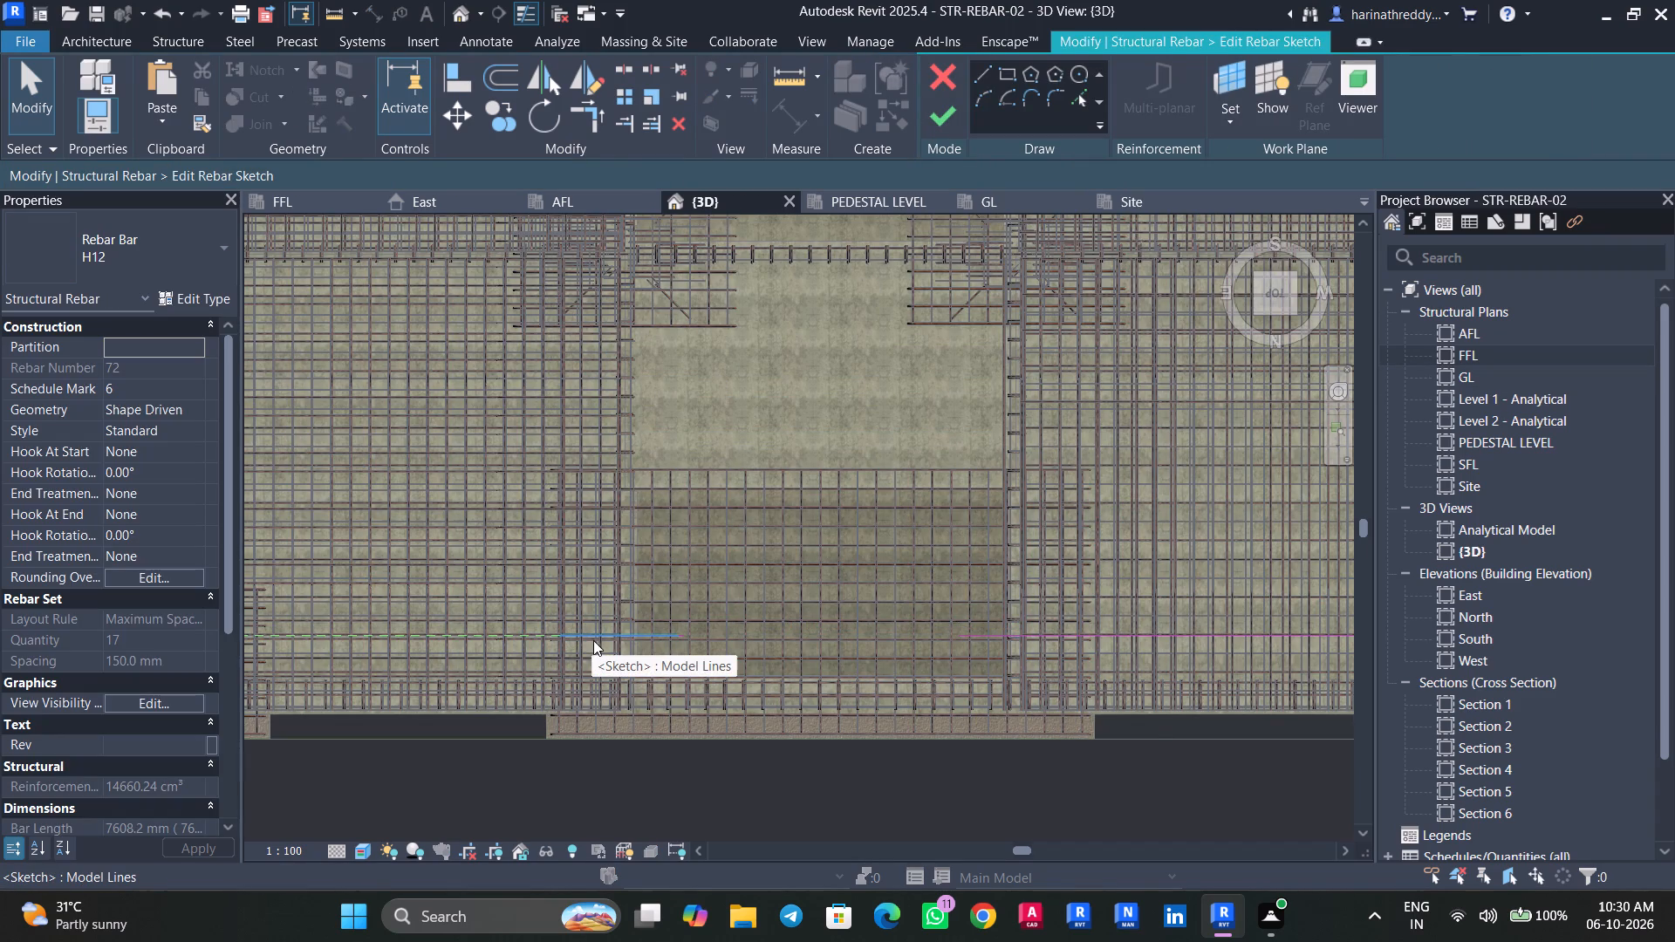
pyautogui.scroll(5, 649, 634)
pyautogui.click(649, 634)
pyautogui.press('Delete')
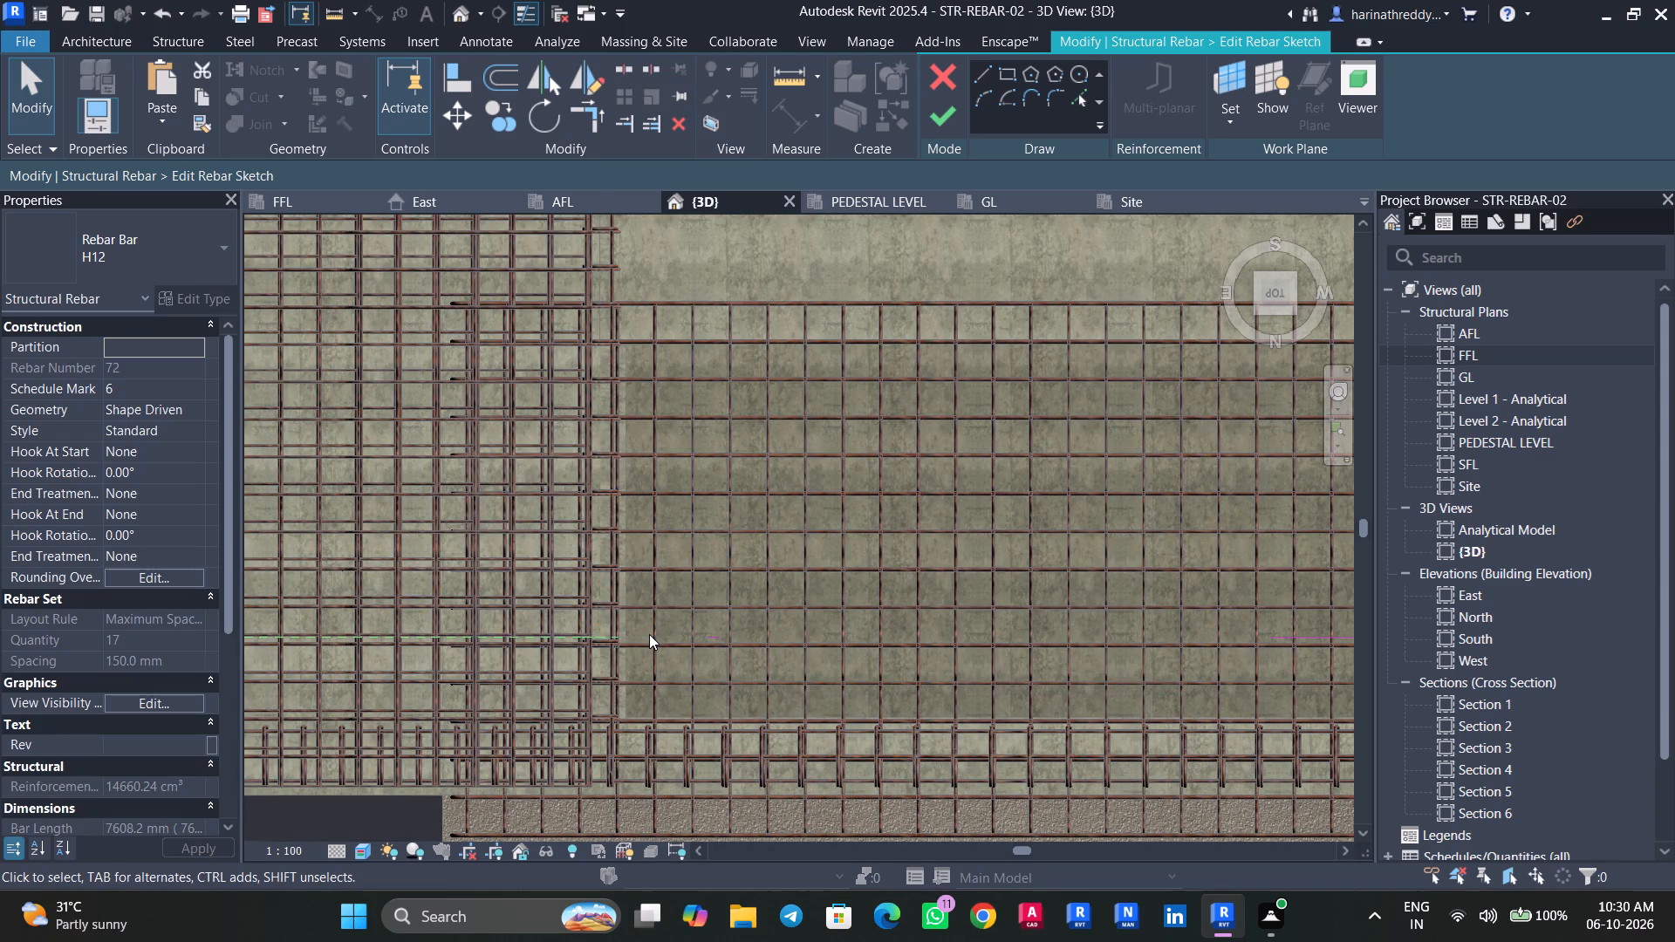
pyautogui.moveTo(537, 552); pyautogui.dragTo(770, 703)
pyautogui.press('Delete')
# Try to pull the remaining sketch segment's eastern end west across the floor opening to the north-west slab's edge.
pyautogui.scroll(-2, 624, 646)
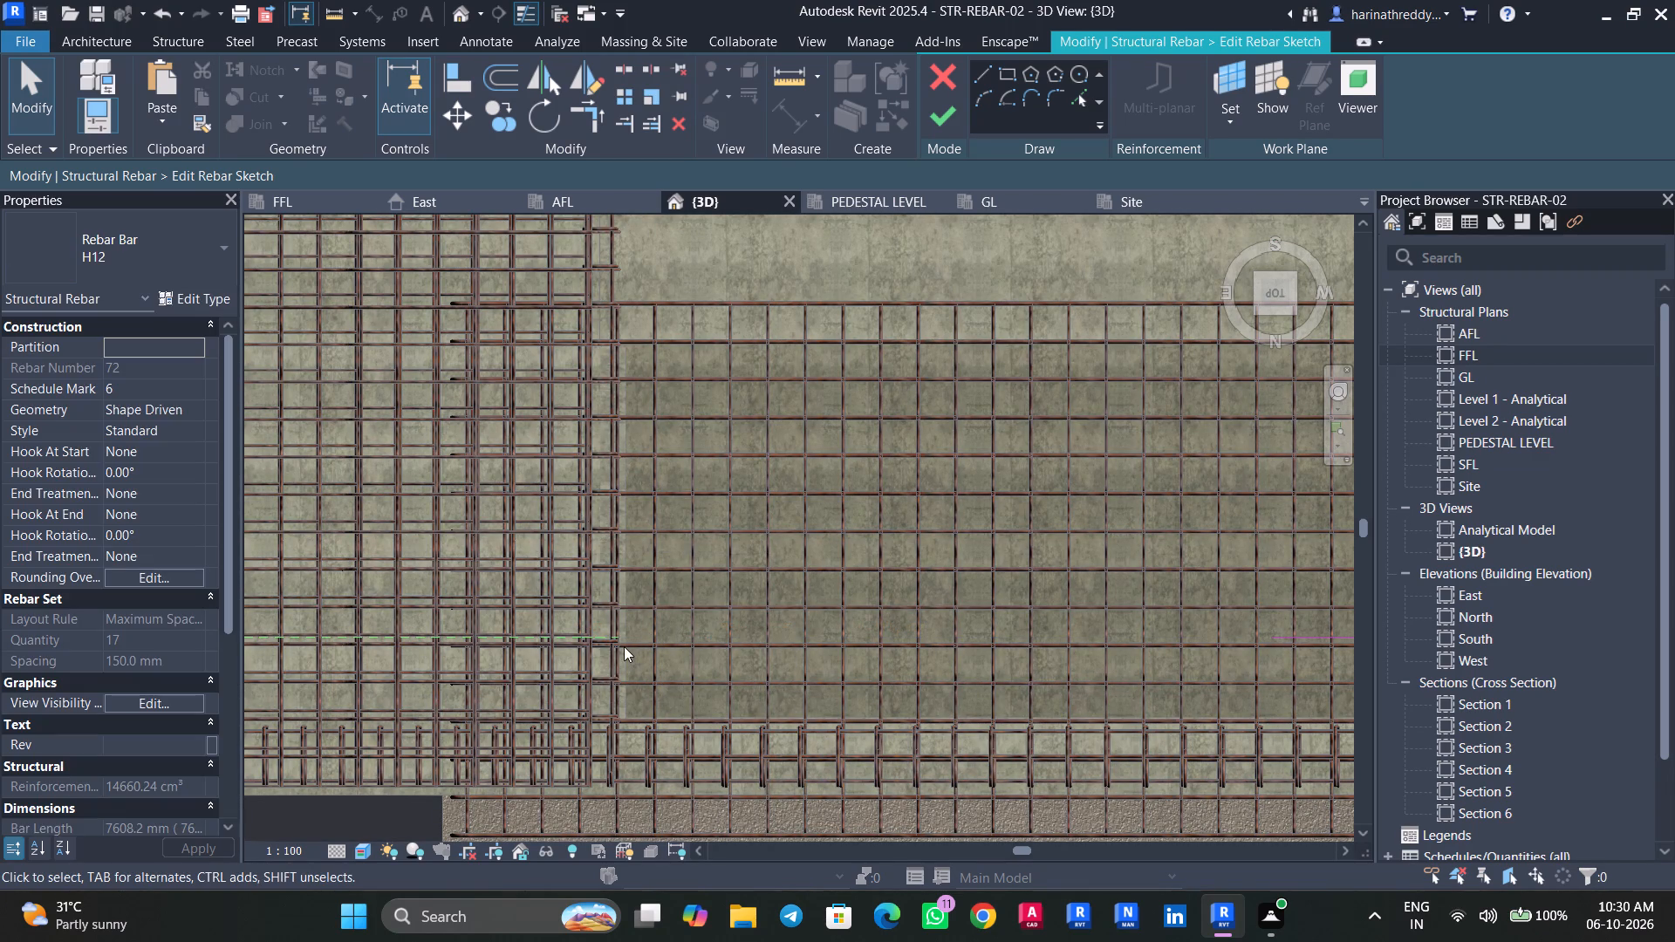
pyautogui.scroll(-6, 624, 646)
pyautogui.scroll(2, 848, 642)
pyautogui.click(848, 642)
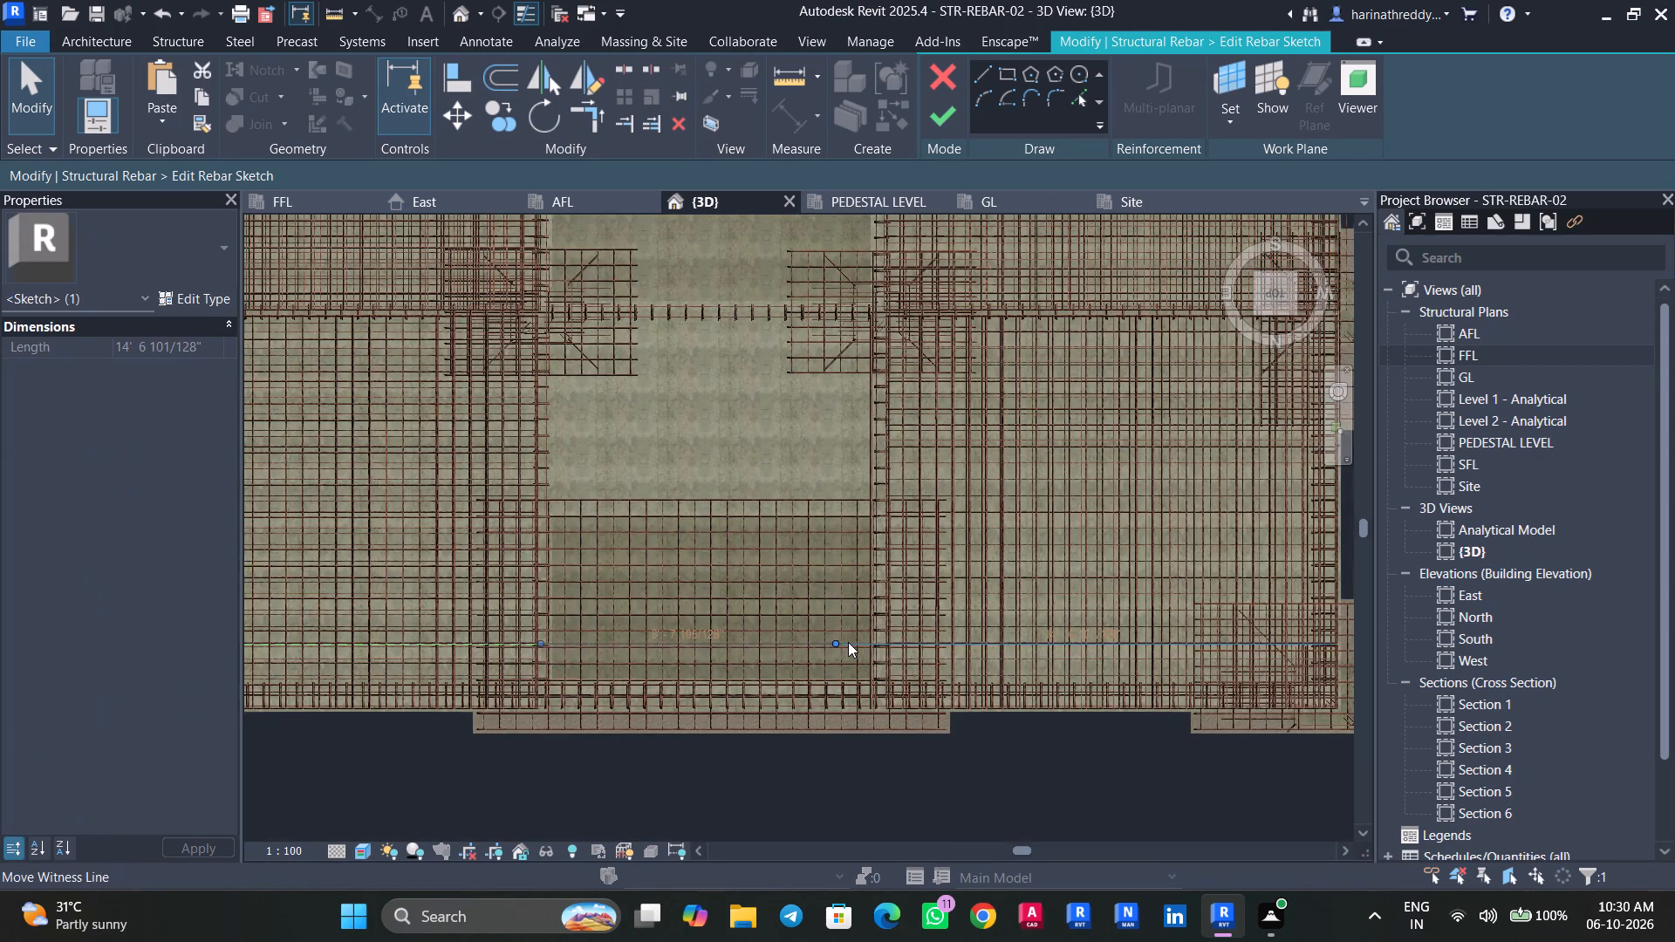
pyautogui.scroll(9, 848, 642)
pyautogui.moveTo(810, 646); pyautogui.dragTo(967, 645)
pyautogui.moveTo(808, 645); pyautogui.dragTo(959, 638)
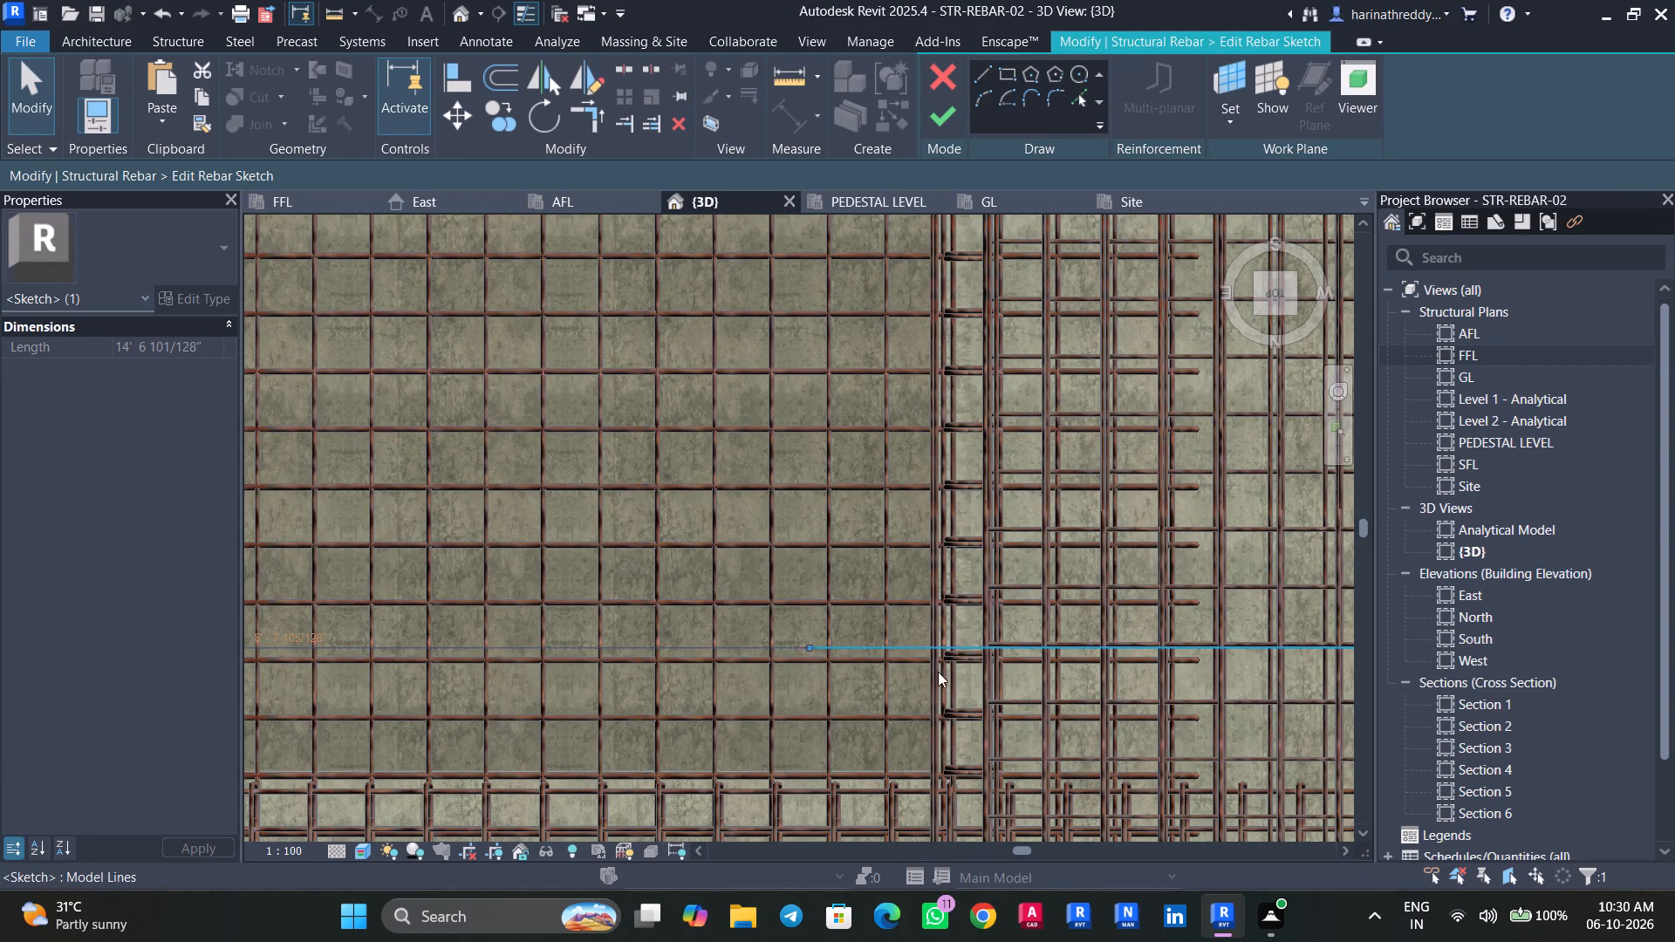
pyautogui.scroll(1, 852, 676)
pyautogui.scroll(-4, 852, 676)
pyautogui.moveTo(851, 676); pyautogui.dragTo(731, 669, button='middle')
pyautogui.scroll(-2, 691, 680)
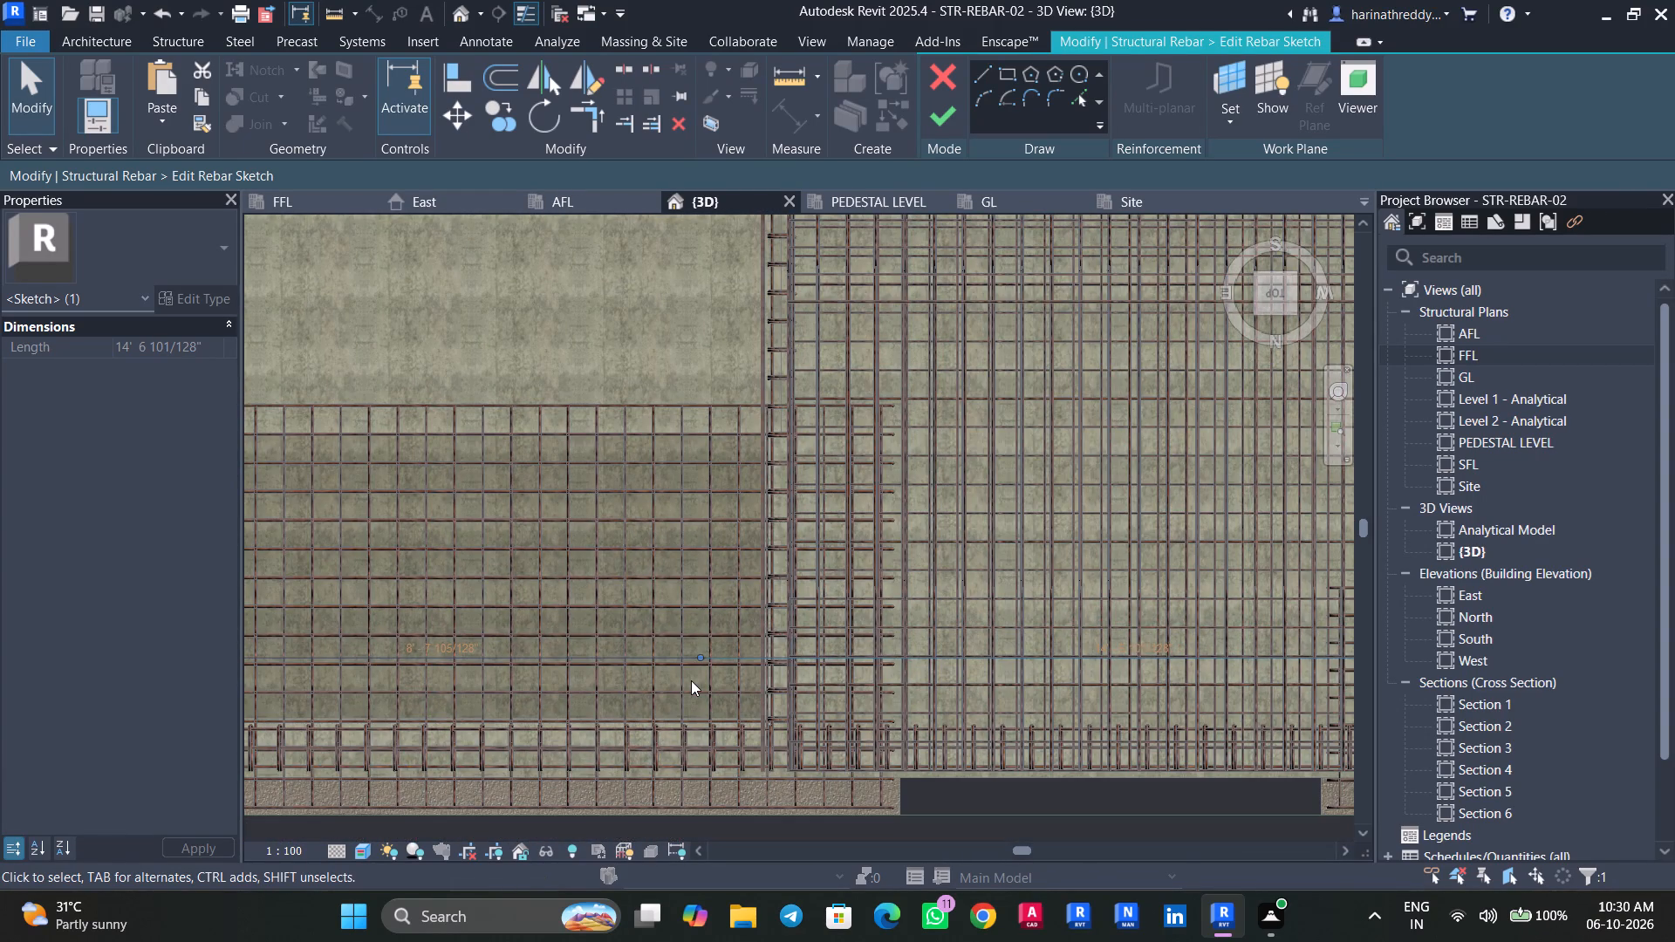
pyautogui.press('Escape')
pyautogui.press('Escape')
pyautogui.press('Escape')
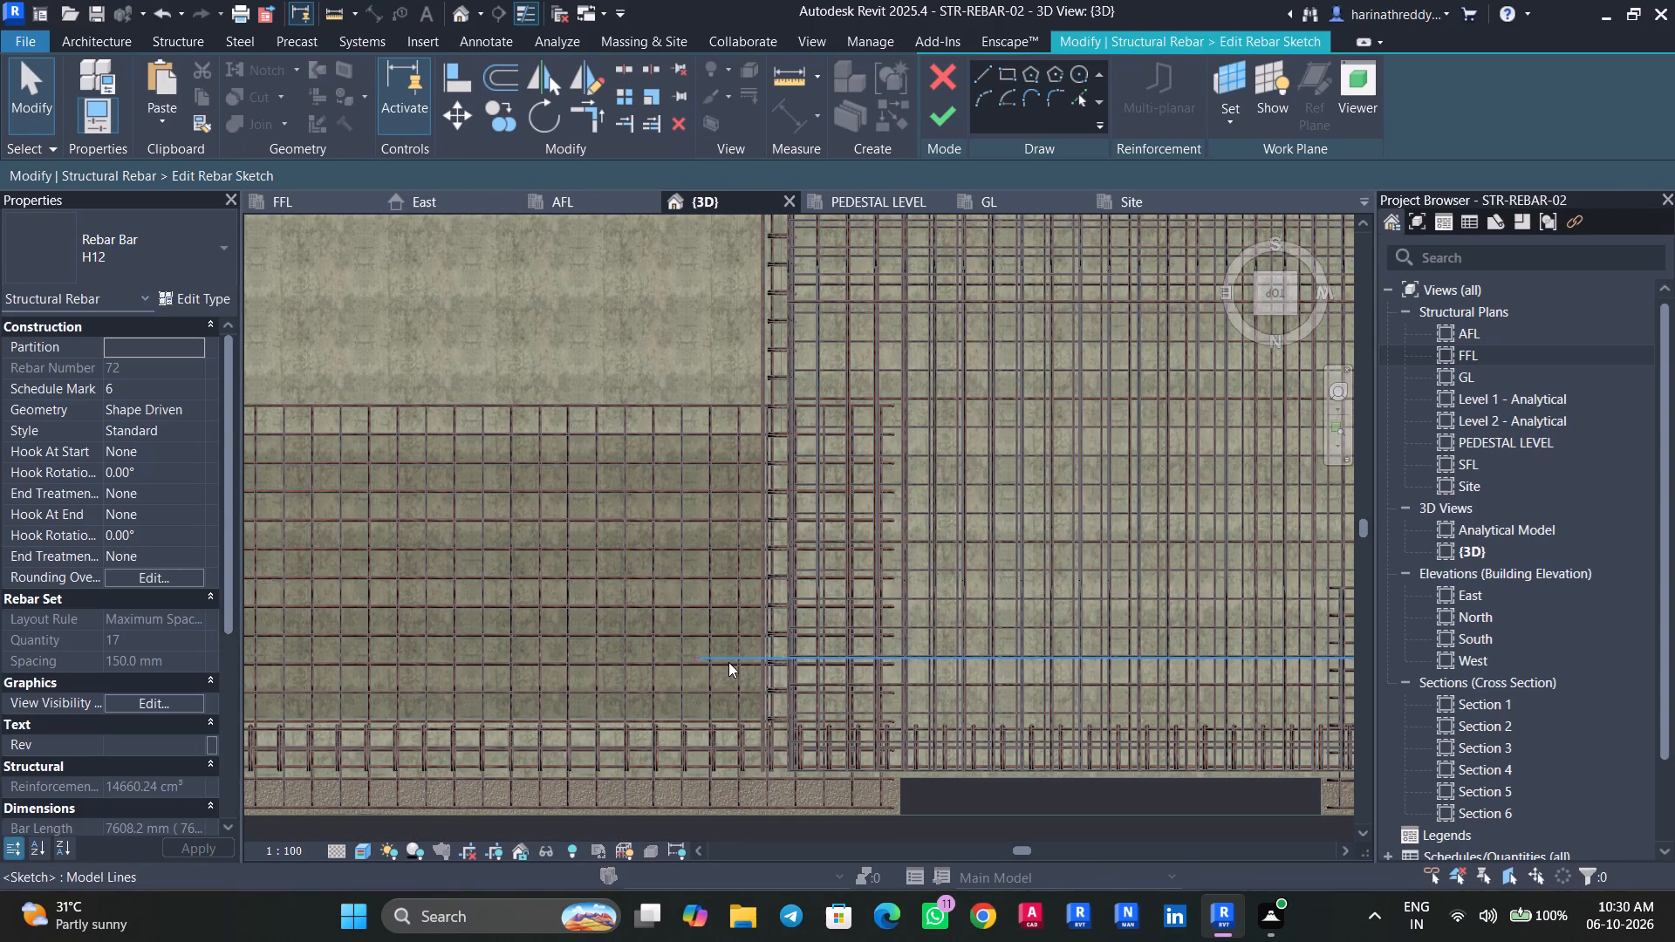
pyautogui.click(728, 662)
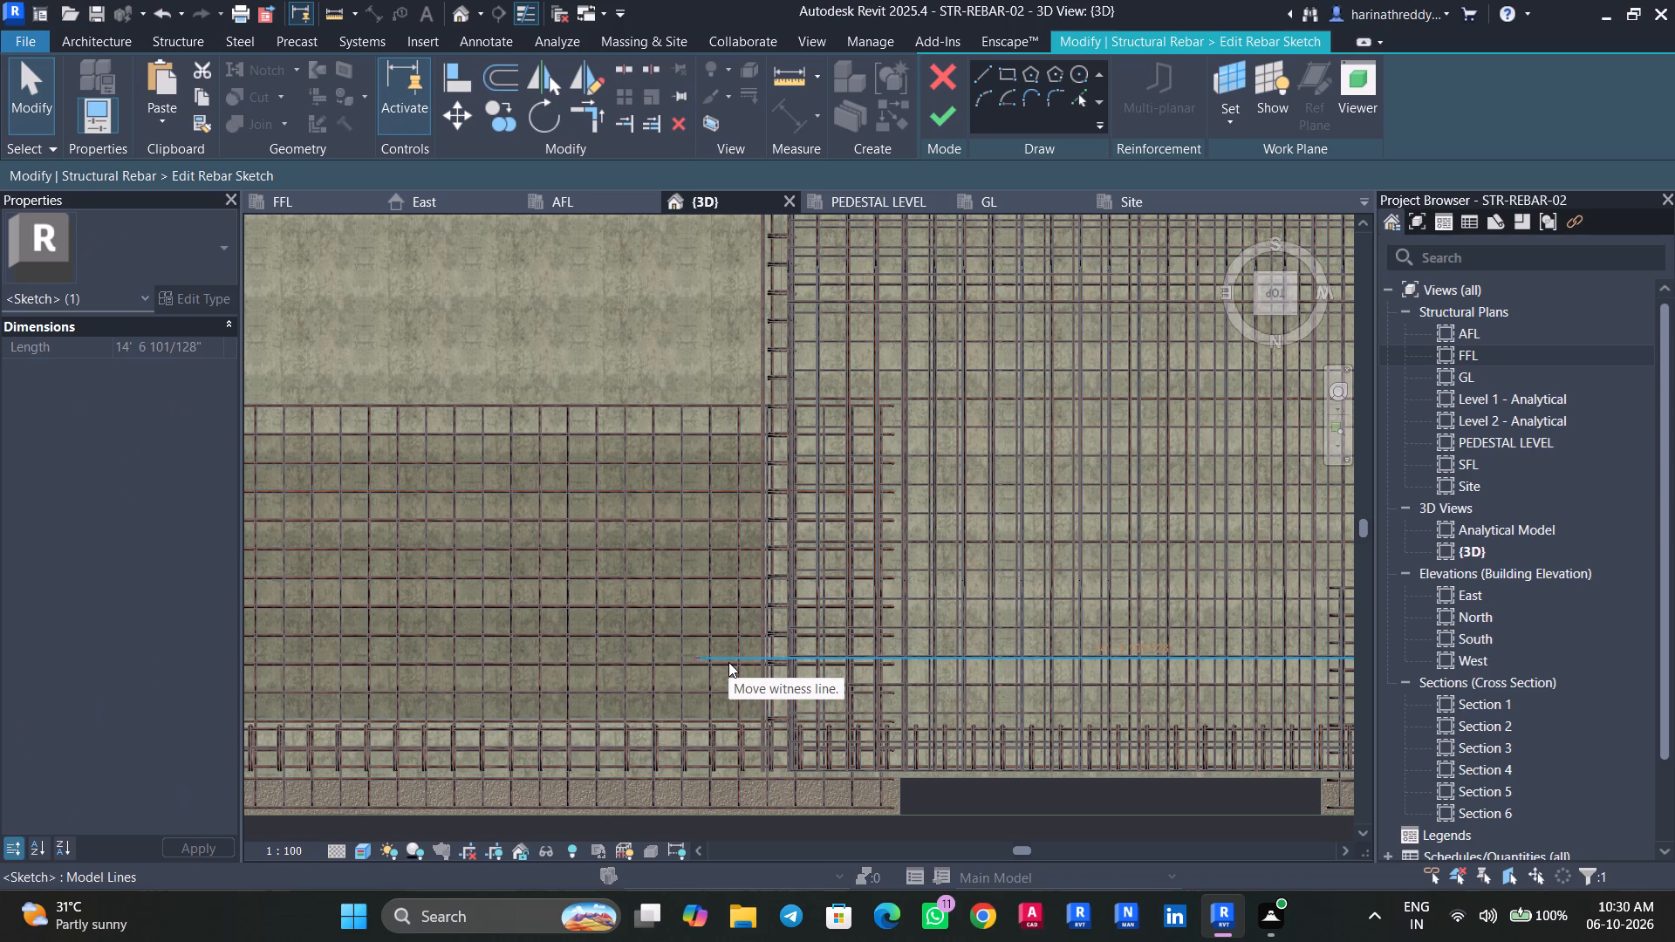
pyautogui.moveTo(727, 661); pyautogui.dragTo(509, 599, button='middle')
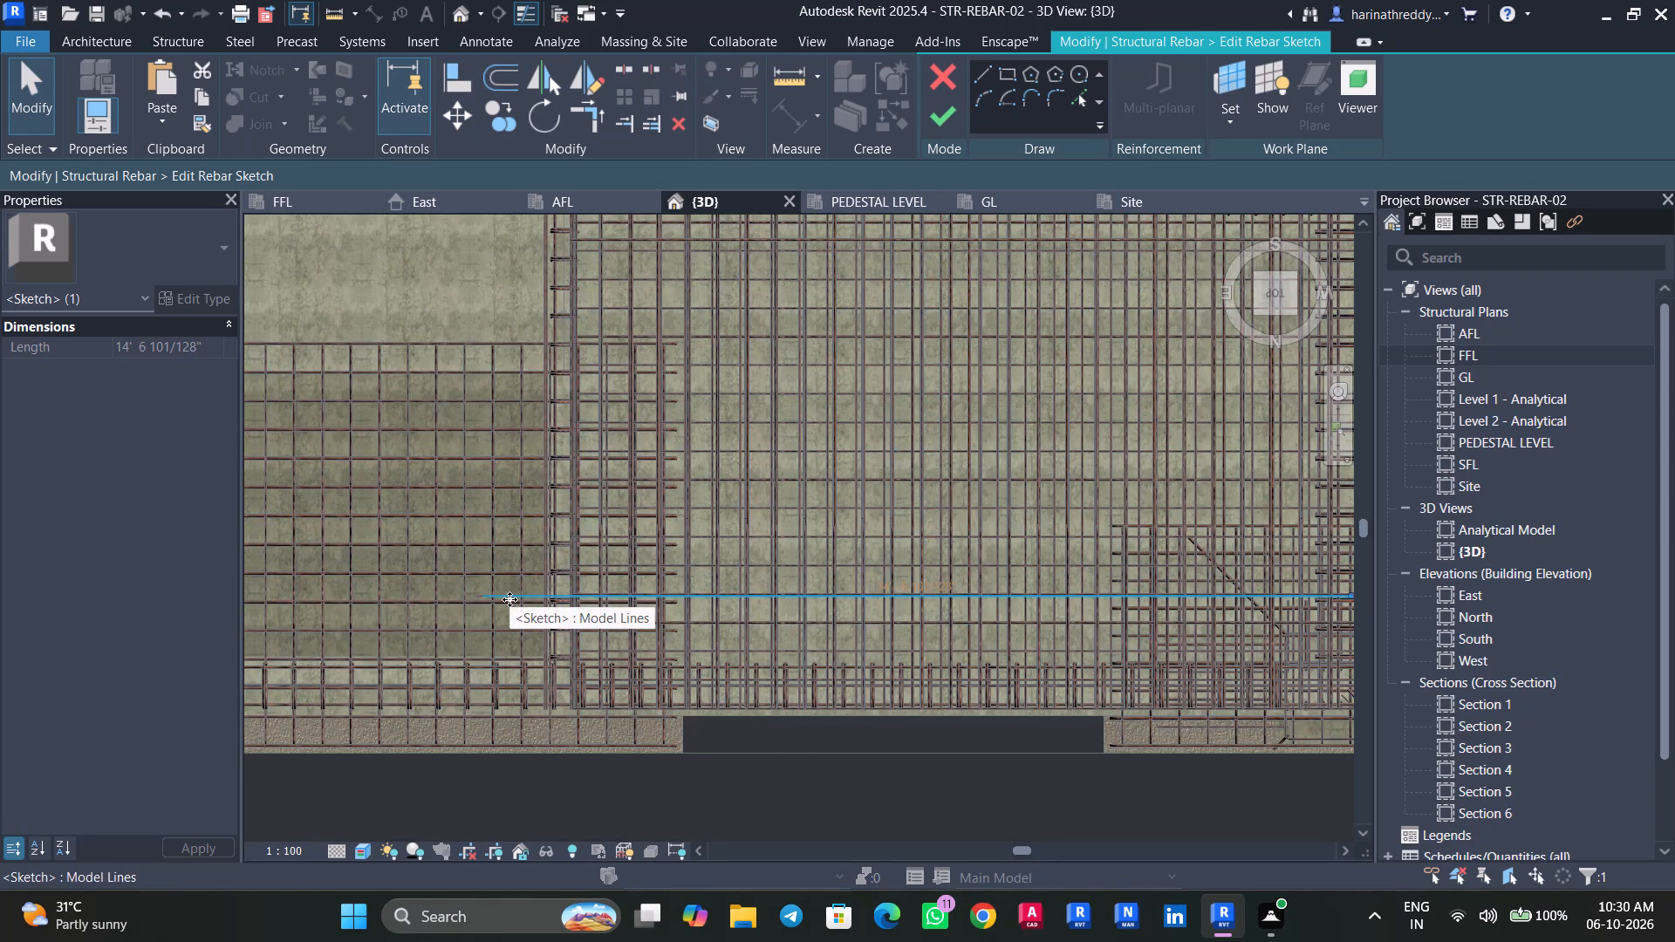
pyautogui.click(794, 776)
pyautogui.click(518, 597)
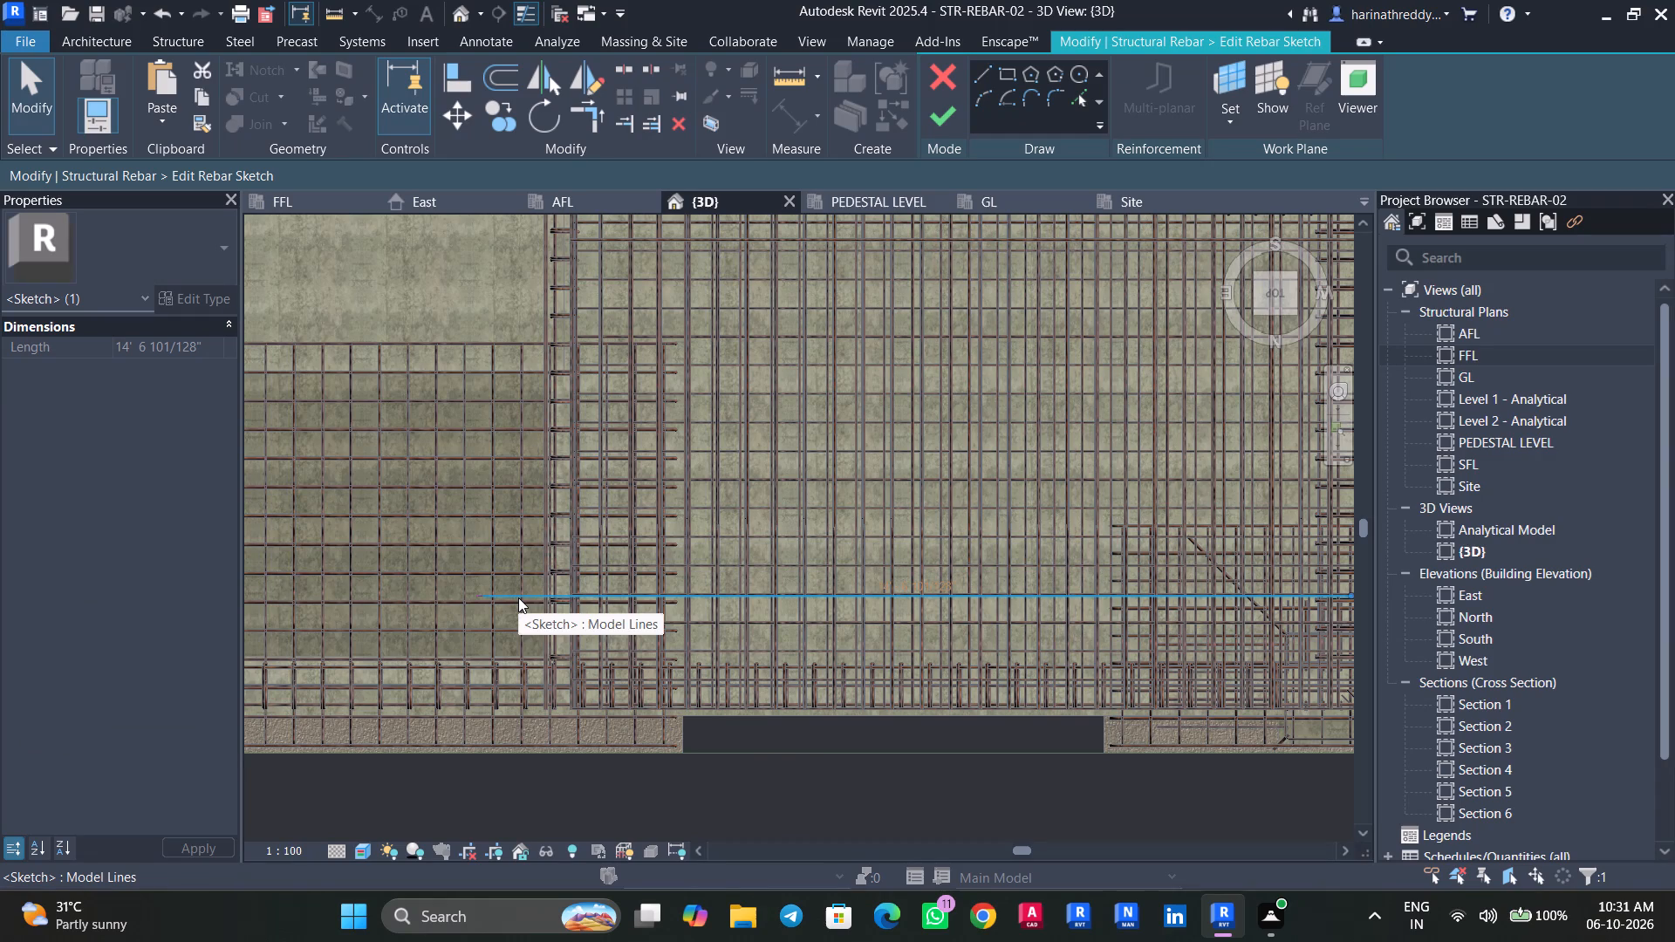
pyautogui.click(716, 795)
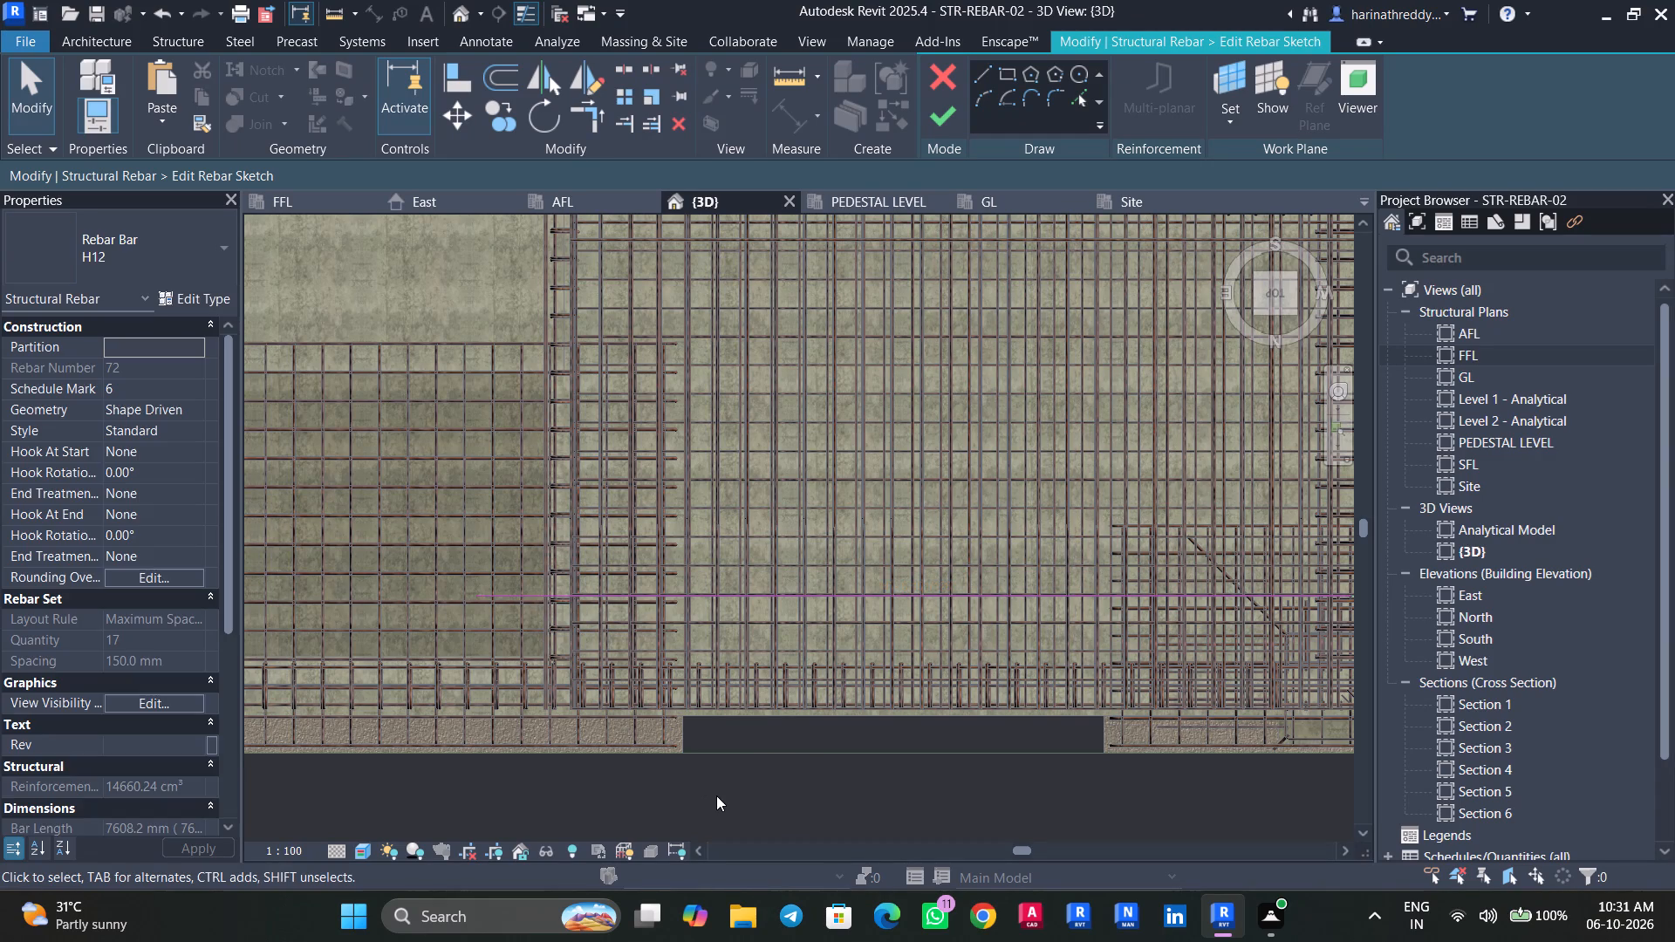
# Switch the 3D view to Hidden Line and set the remaining H12 sketch segment's length to 12'.
pyautogui.click(742, 597)
pyautogui.scroll(-3, 742, 597)
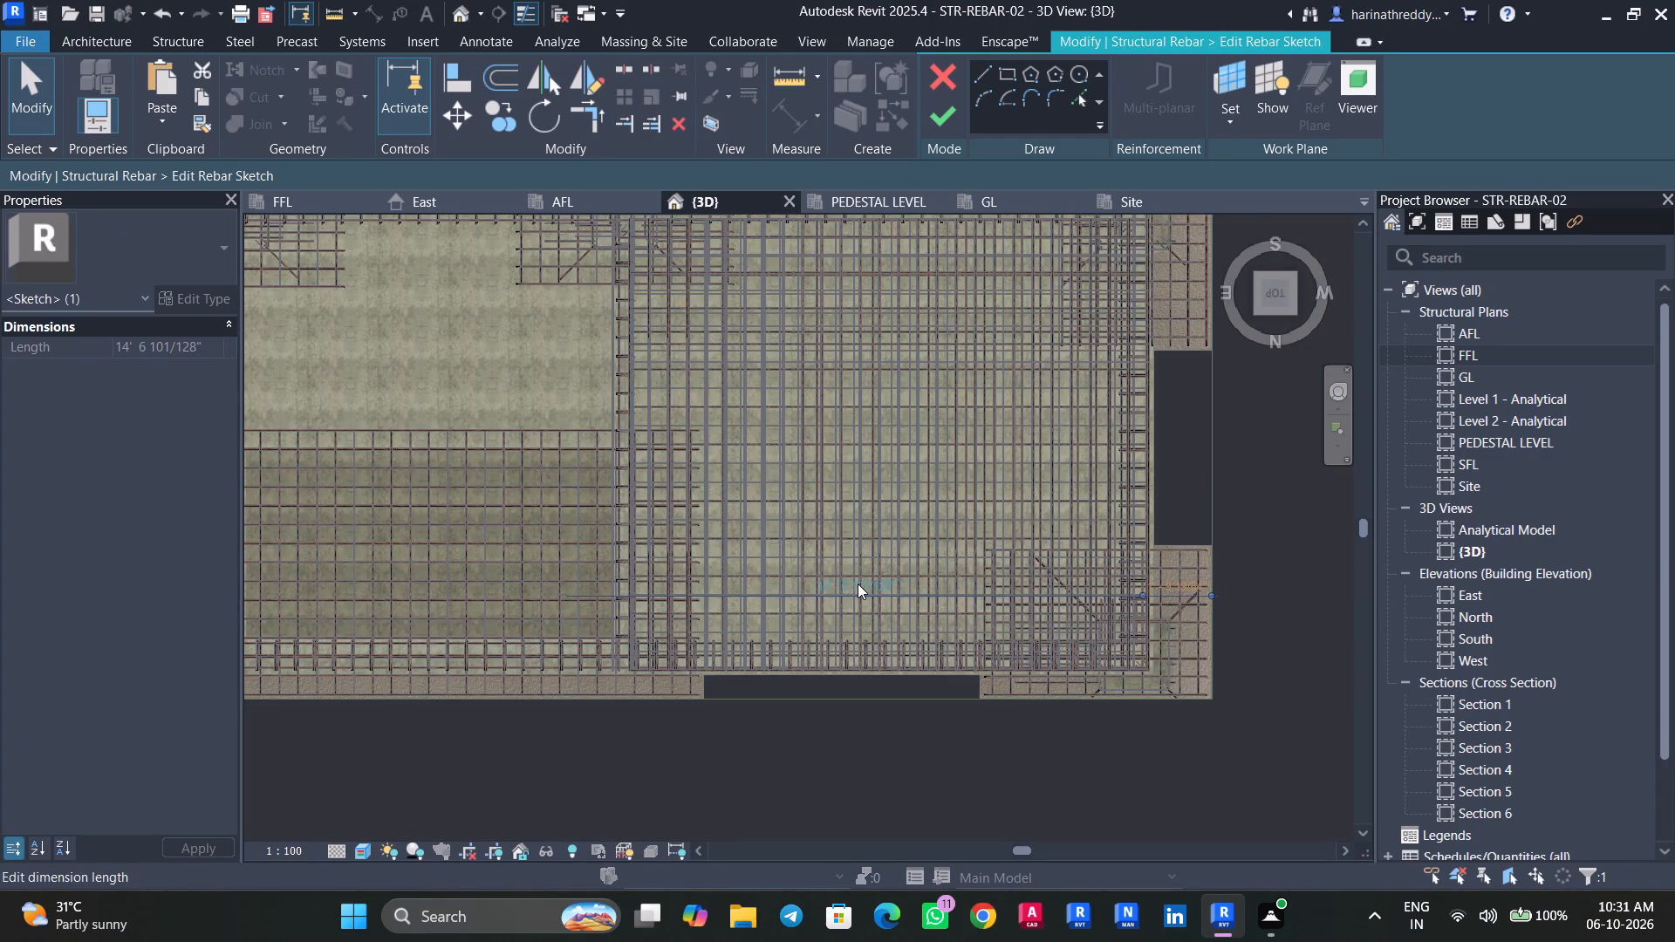
pyautogui.scroll(5, 858, 584)
pyautogui.click(362, 849)
pyautogui.click(416, 739)
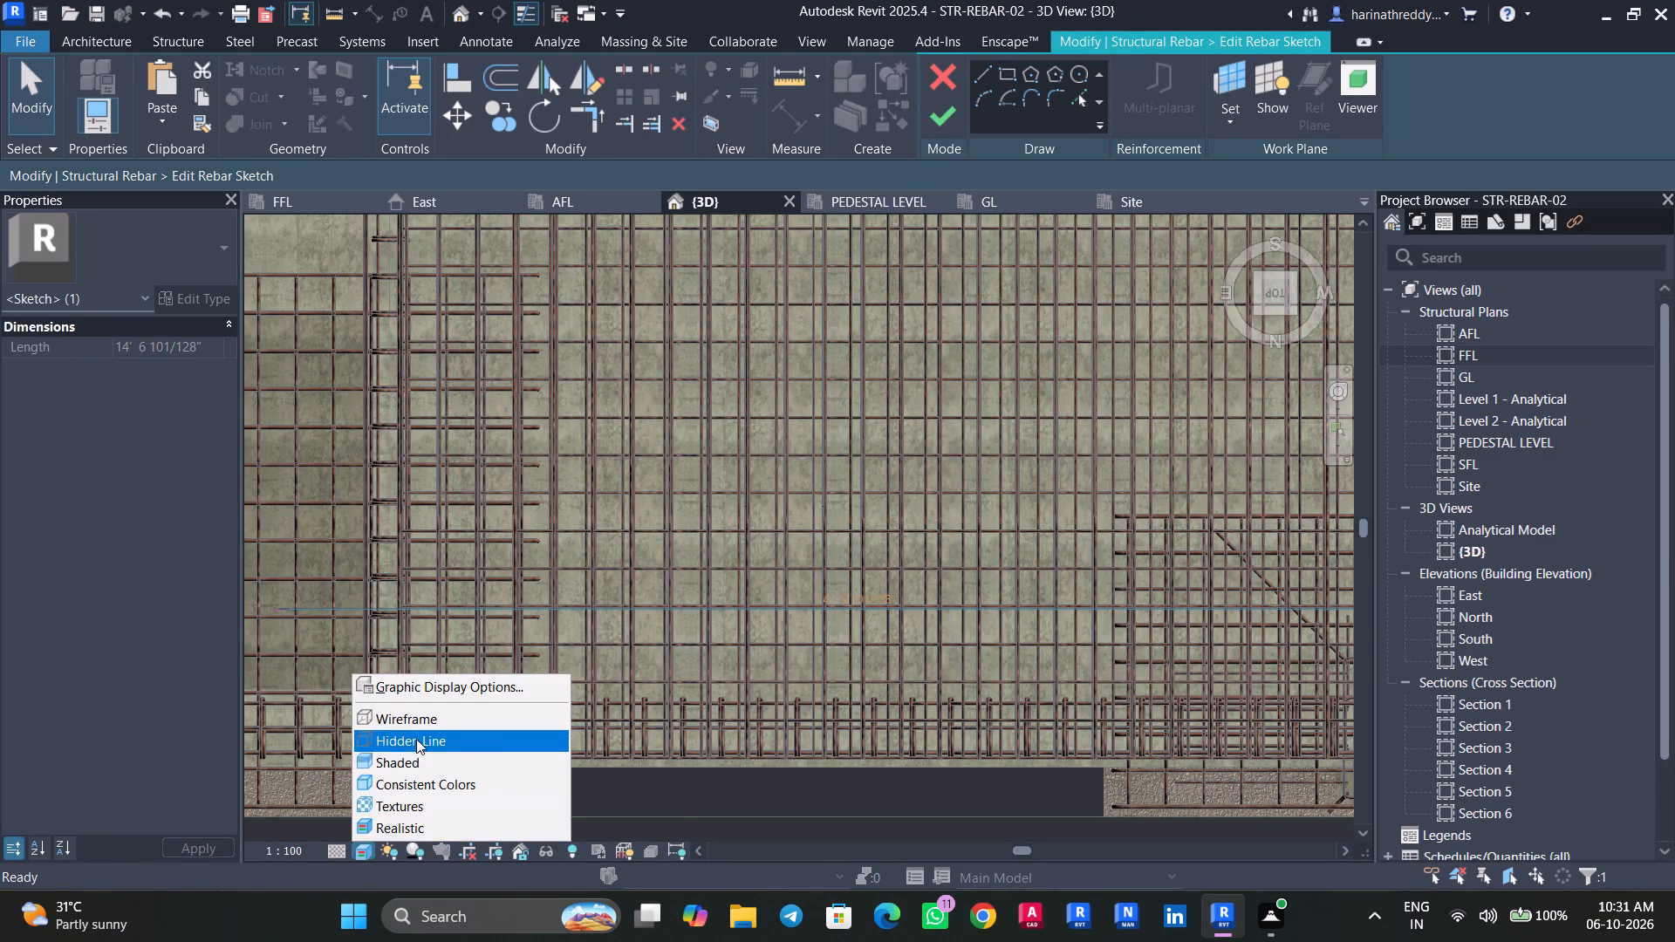
pyautogui.click(797, 612)
pyautogui.click(842, 601)
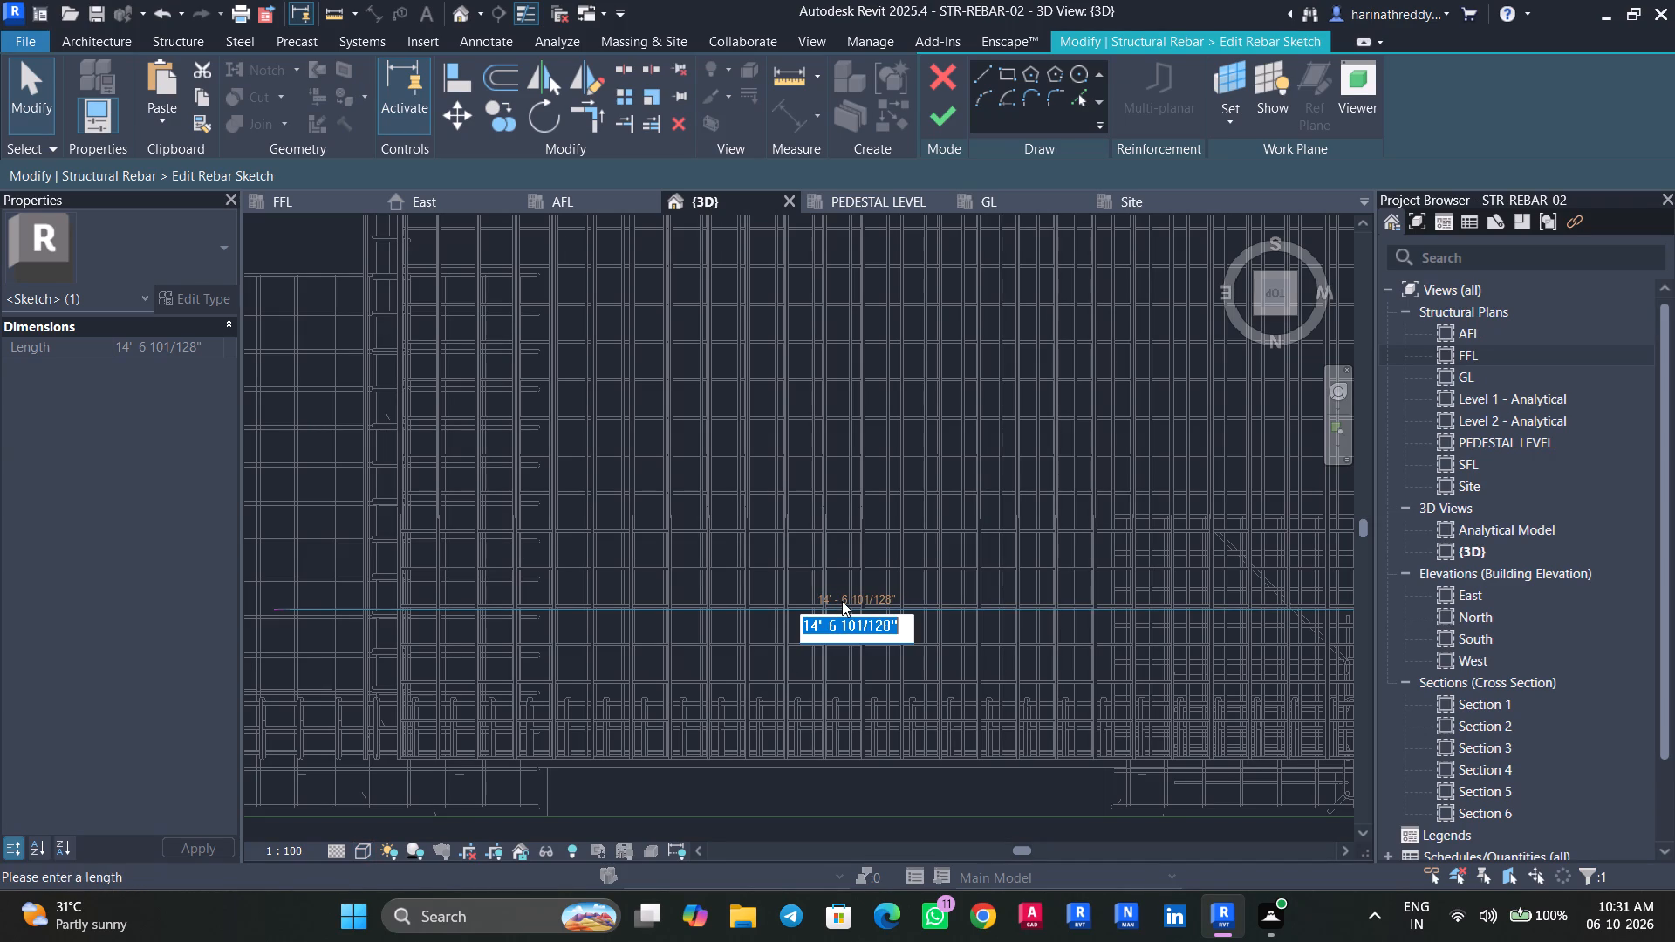
pyautogui.write("12'")
pyautogui.press('Return')
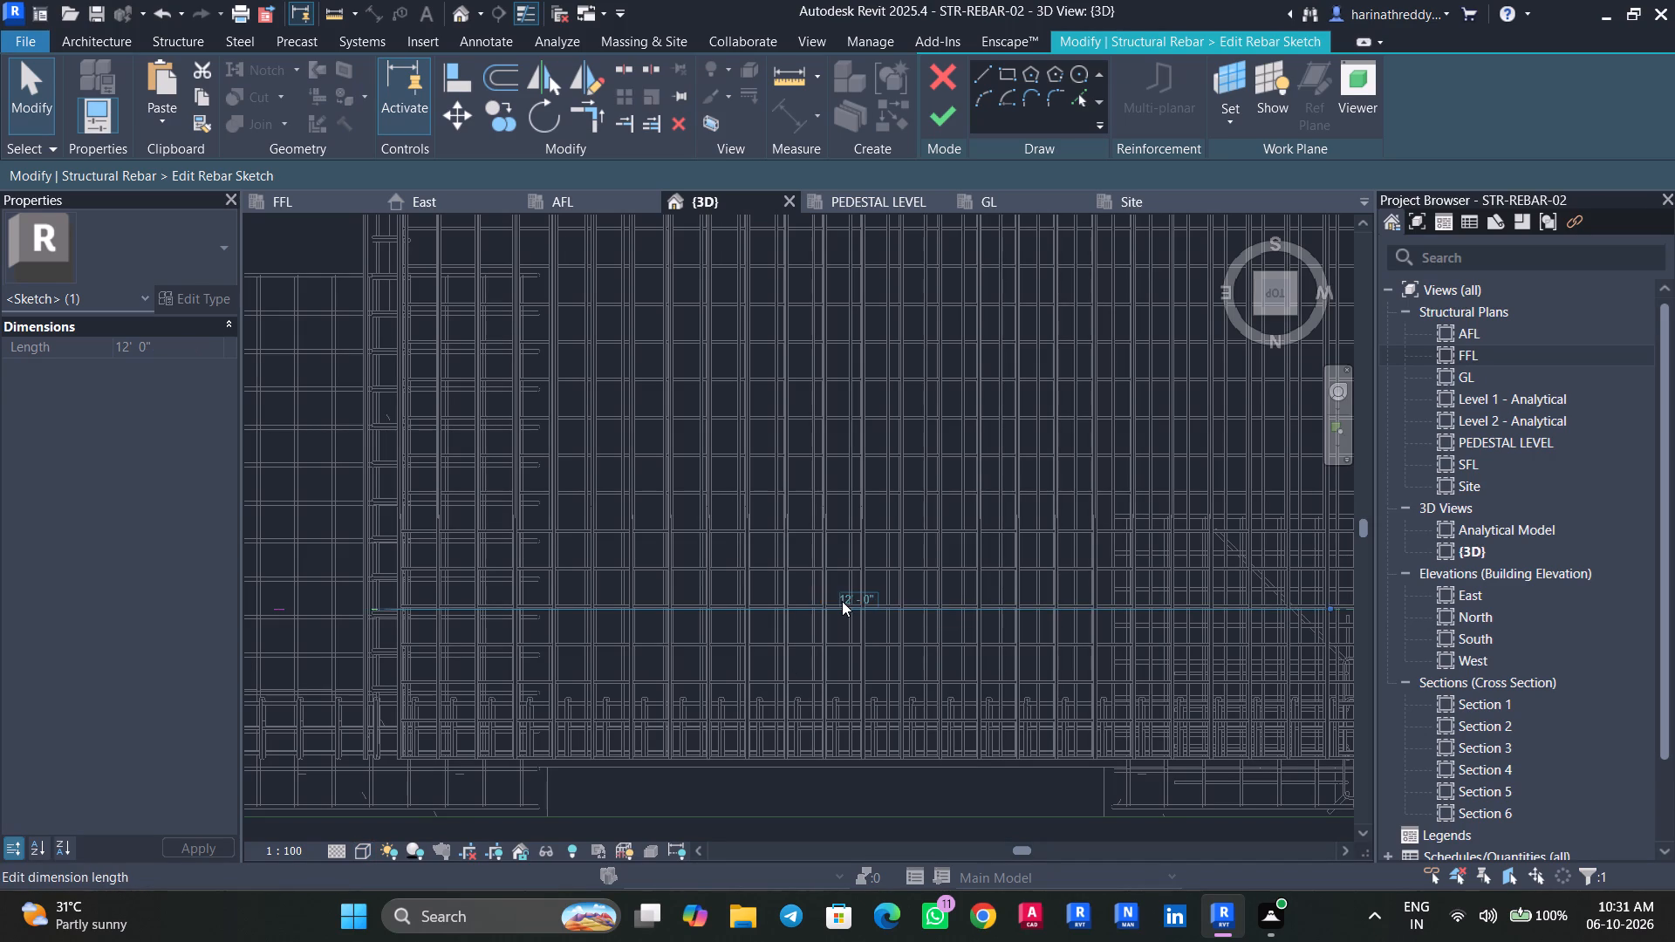
# Delete the leftover sketch piece beyond the 12' segment's eastern end and finish the H12 bar sketch.
pyautogui.scroll(-3, 754, 730)
pyautogui.moveTo(428, 620); pyautogui.dragTo(468, 672)
pyautogui.press('Delete')
pyautogui.scroll(2, 488, 660)
pyautogui.scroll(-1, 488, 660)
pyautogui.scroll(6, 488, 660)
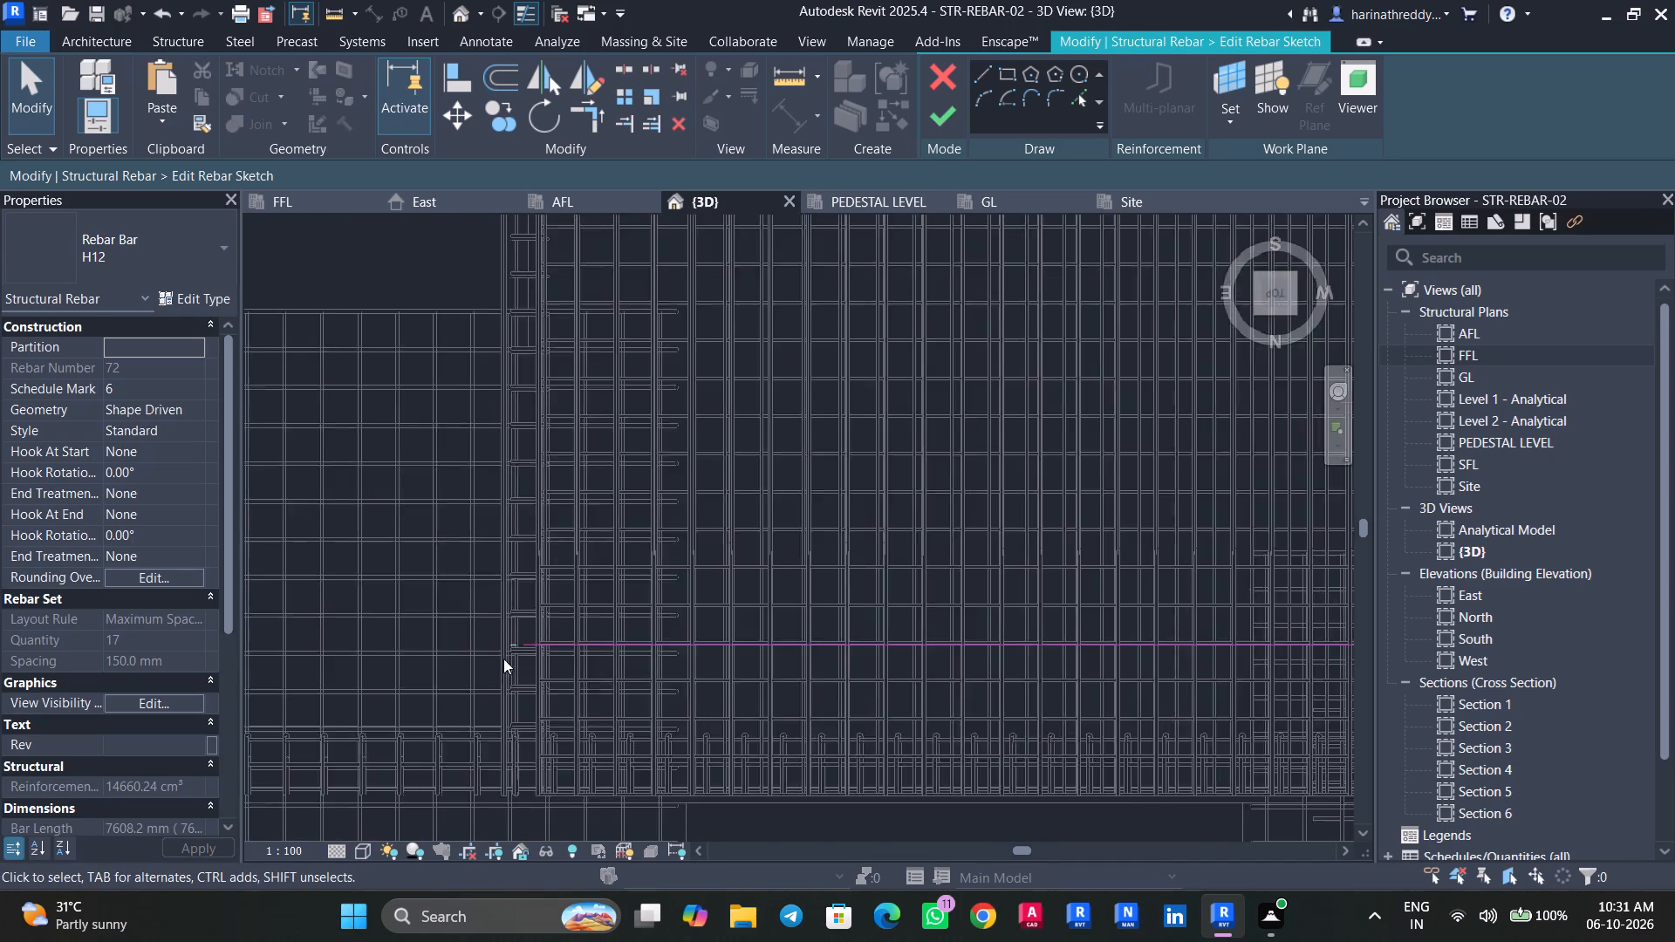
pyautogui.scroll(1, 503, 659)
pyautogui.click(662, 625)
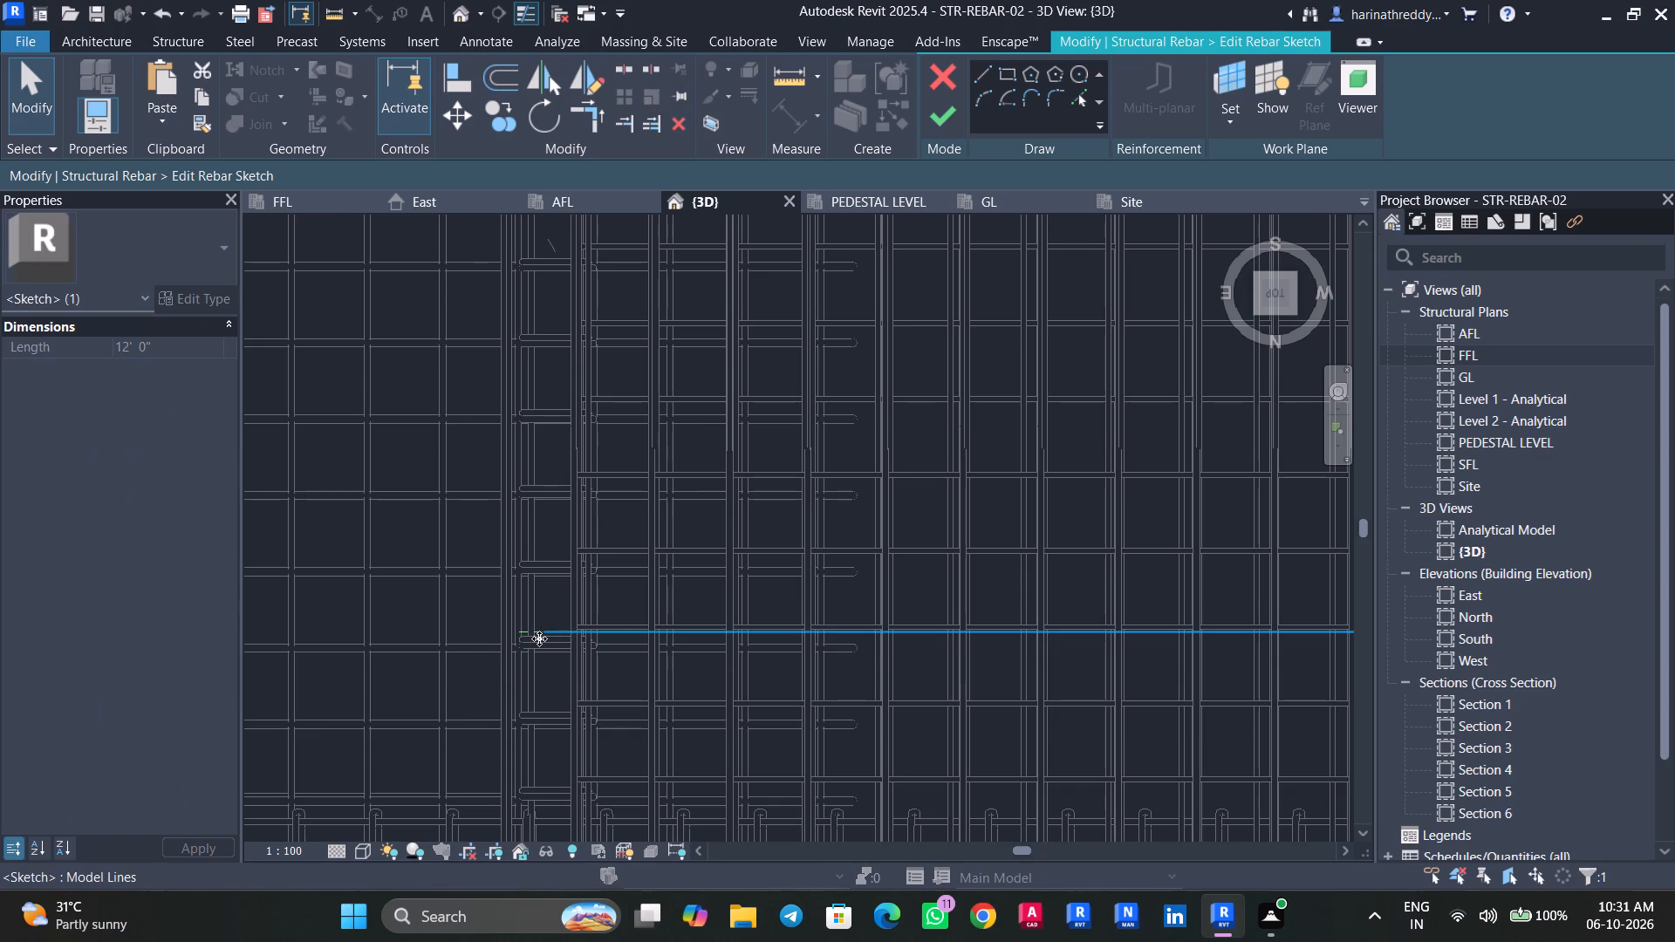
pyautogui.scroll(-12, 554, 650)
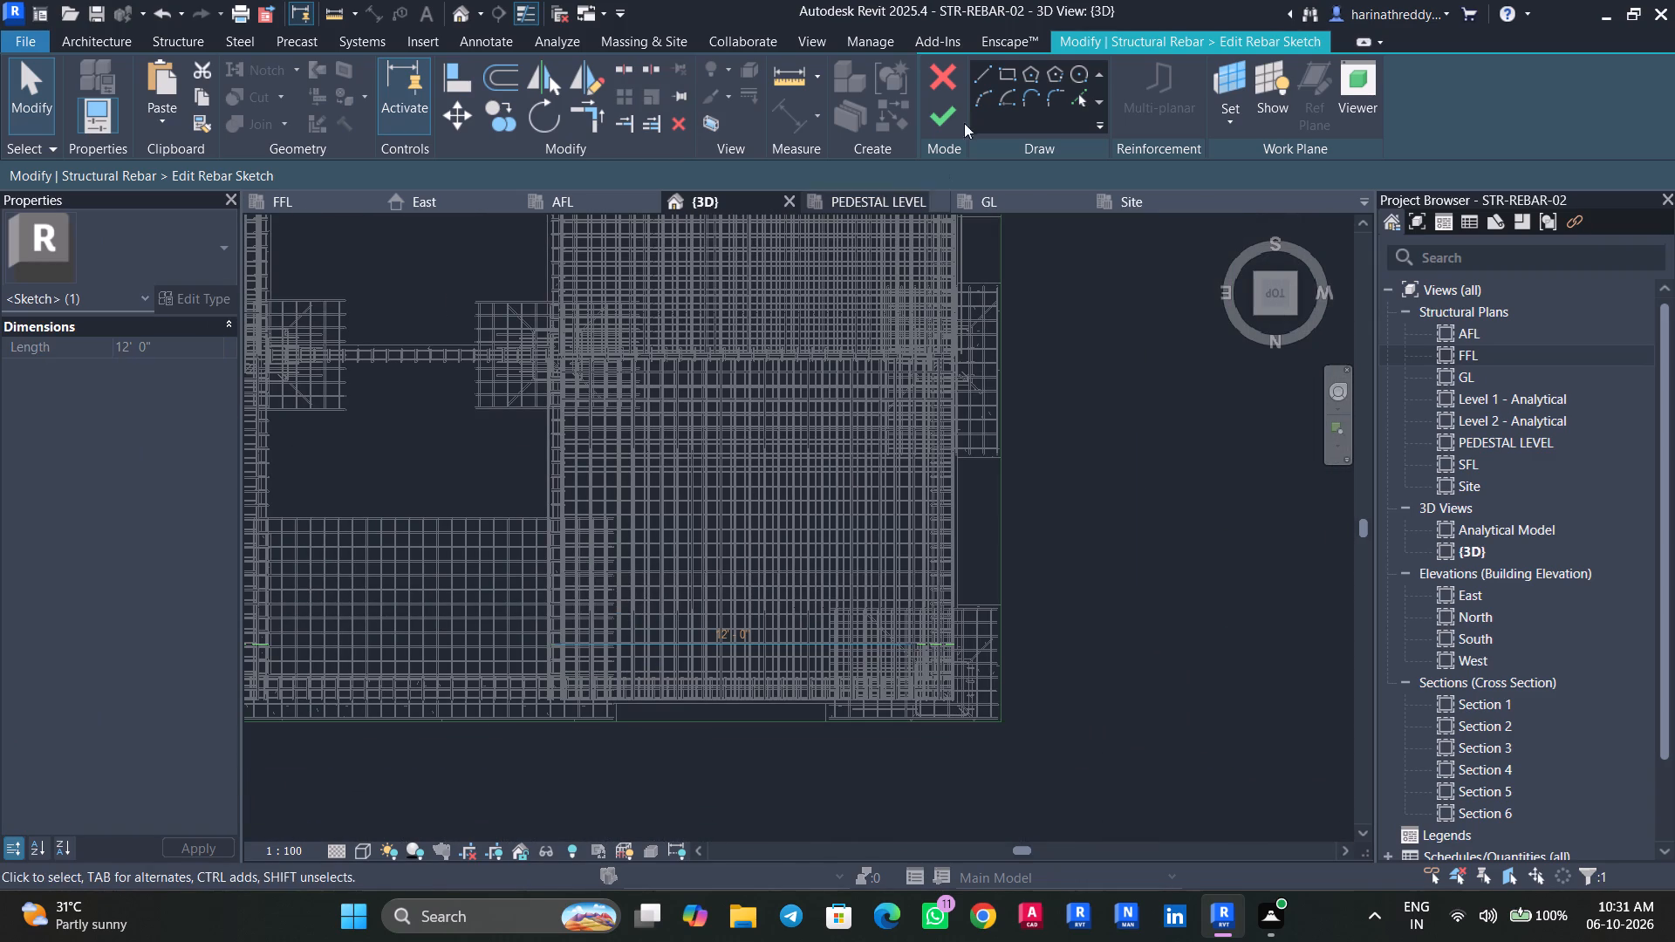
pyautogui.click(933, 132)
# Extend the straight H12 bar set's distribution north and south to cover the full north-west slab.
pyautogui.scroll(1, 628, 661)
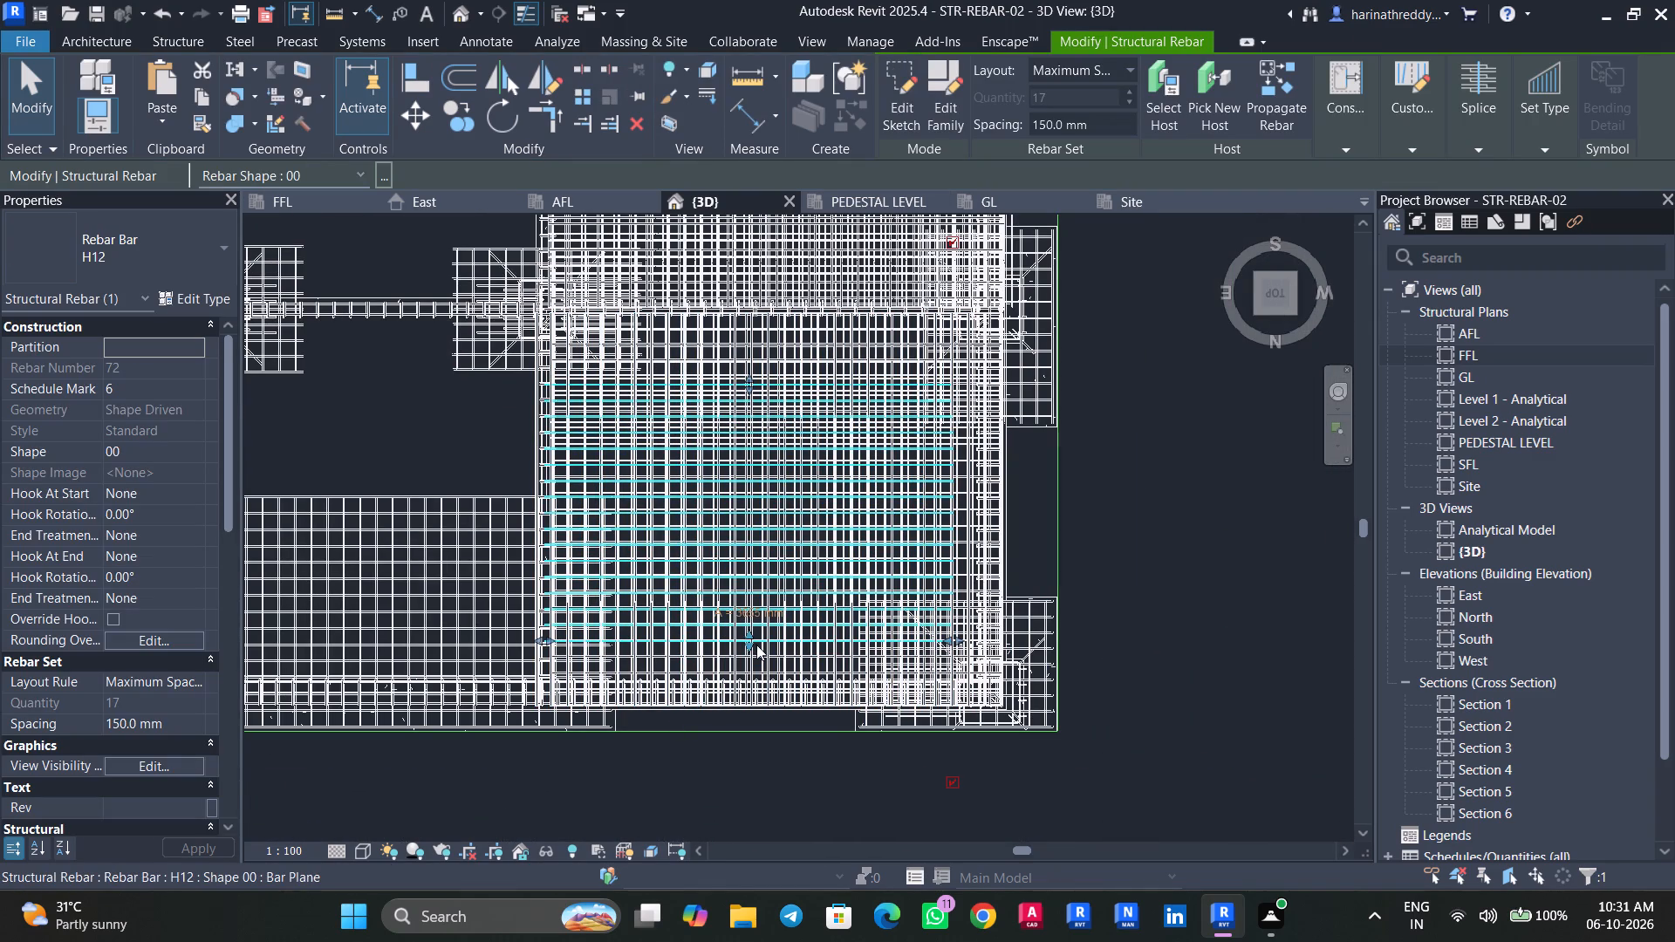
pyautogui.moveTo(749, 641); pyautogui.dragTo(746, 673)
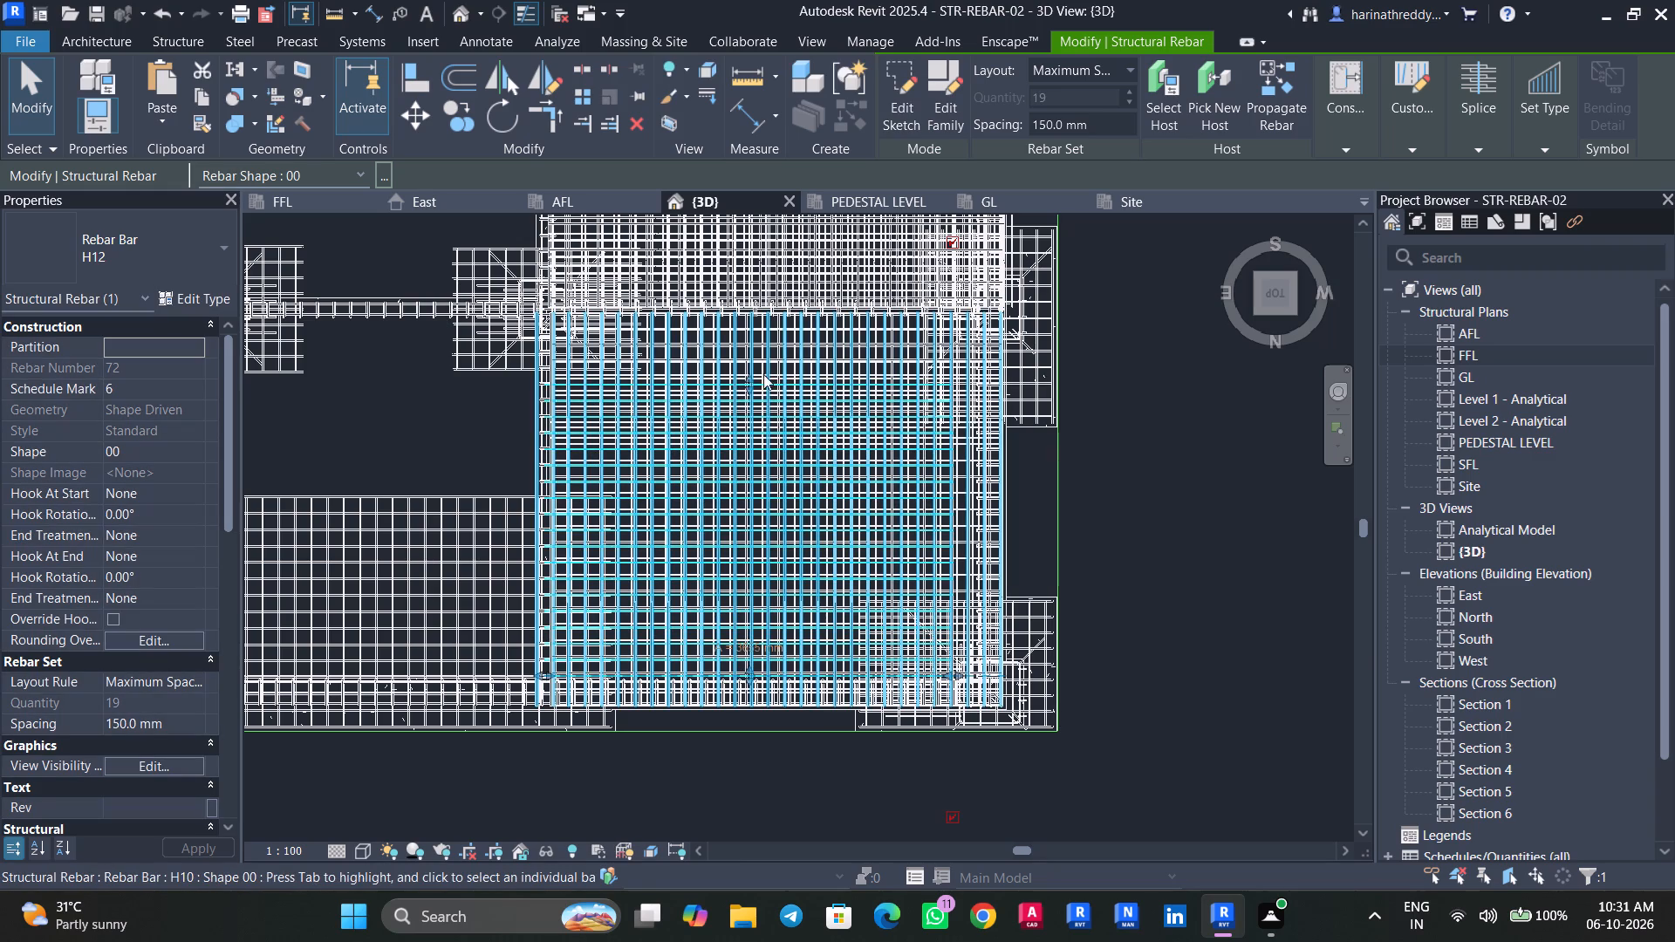
pyautogui.moveTo(749, 374); pyautogui.dragTo(746, 315)
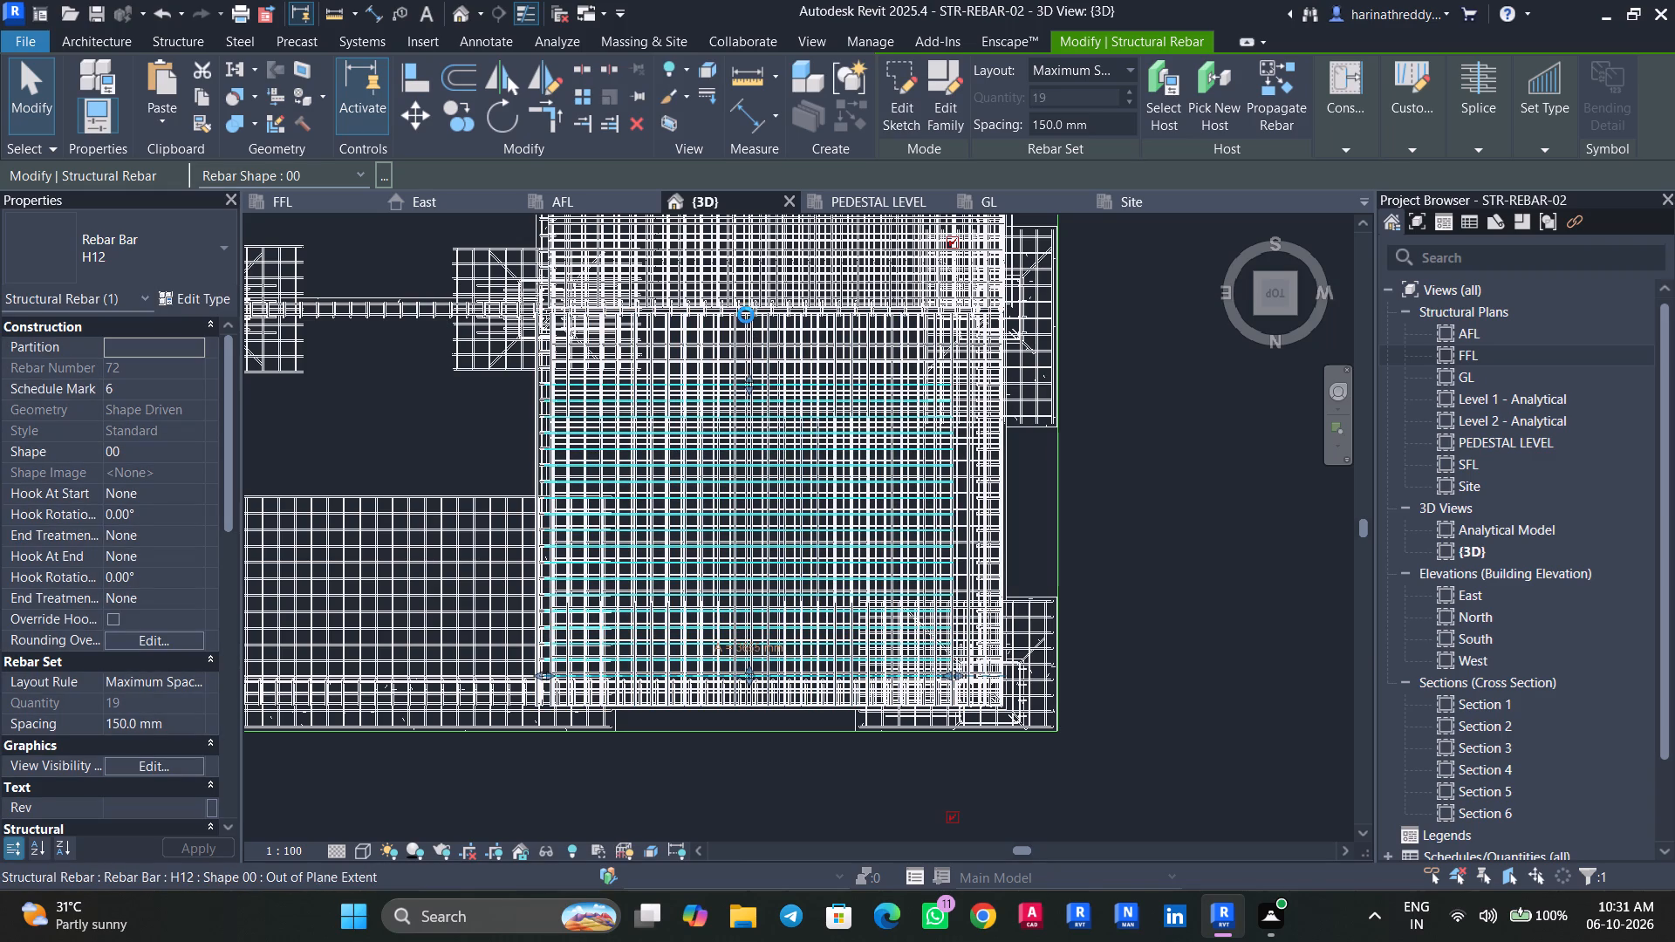
pyautogui.moveTo(746, 315); pyautogui.dragTo(746, 324)
# Clear the selection and return the 3D view to the Realistic visual style.
pyautogui.scroll(-4, 366, 385)
pyautogui.scroll(4, 362, 392)
pyautogui.moveTo(362, 392); pyautogui.dragTo(387, 403, button='middle')
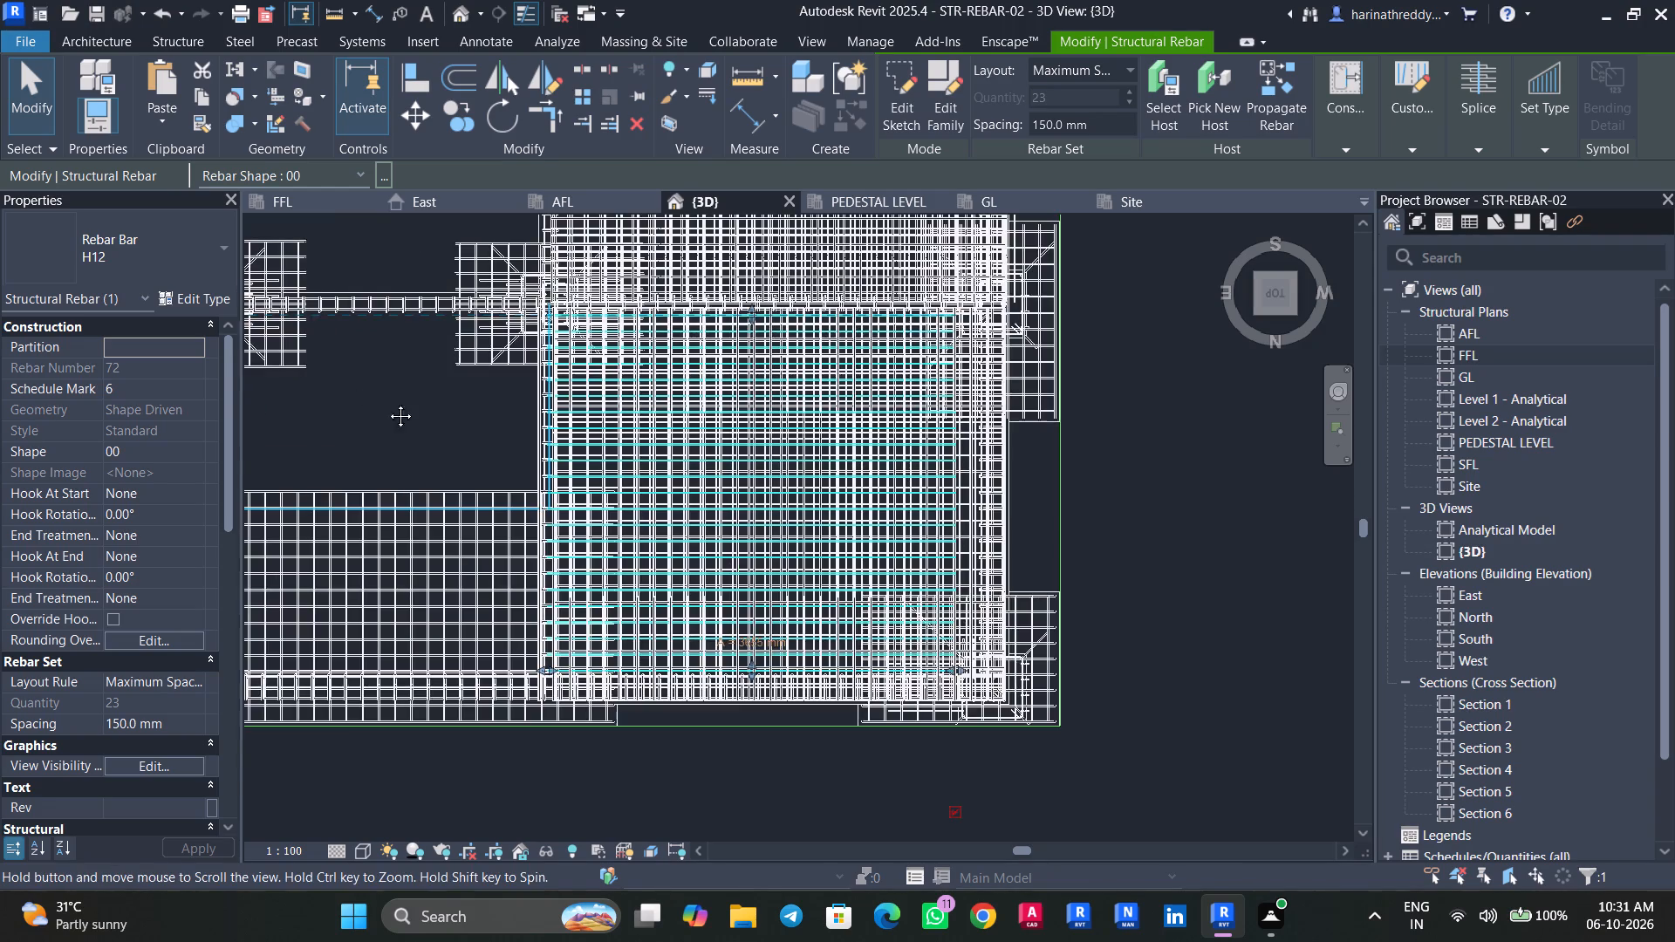
pyautogui.moveTo(387, 403); pyautogui.dragTo(615, 470, button='middle')
pyautogui.click(666, 292)
pyautogui.scroll(-1, 558, 435)
pyautogui.scroll(4, 558, 435)
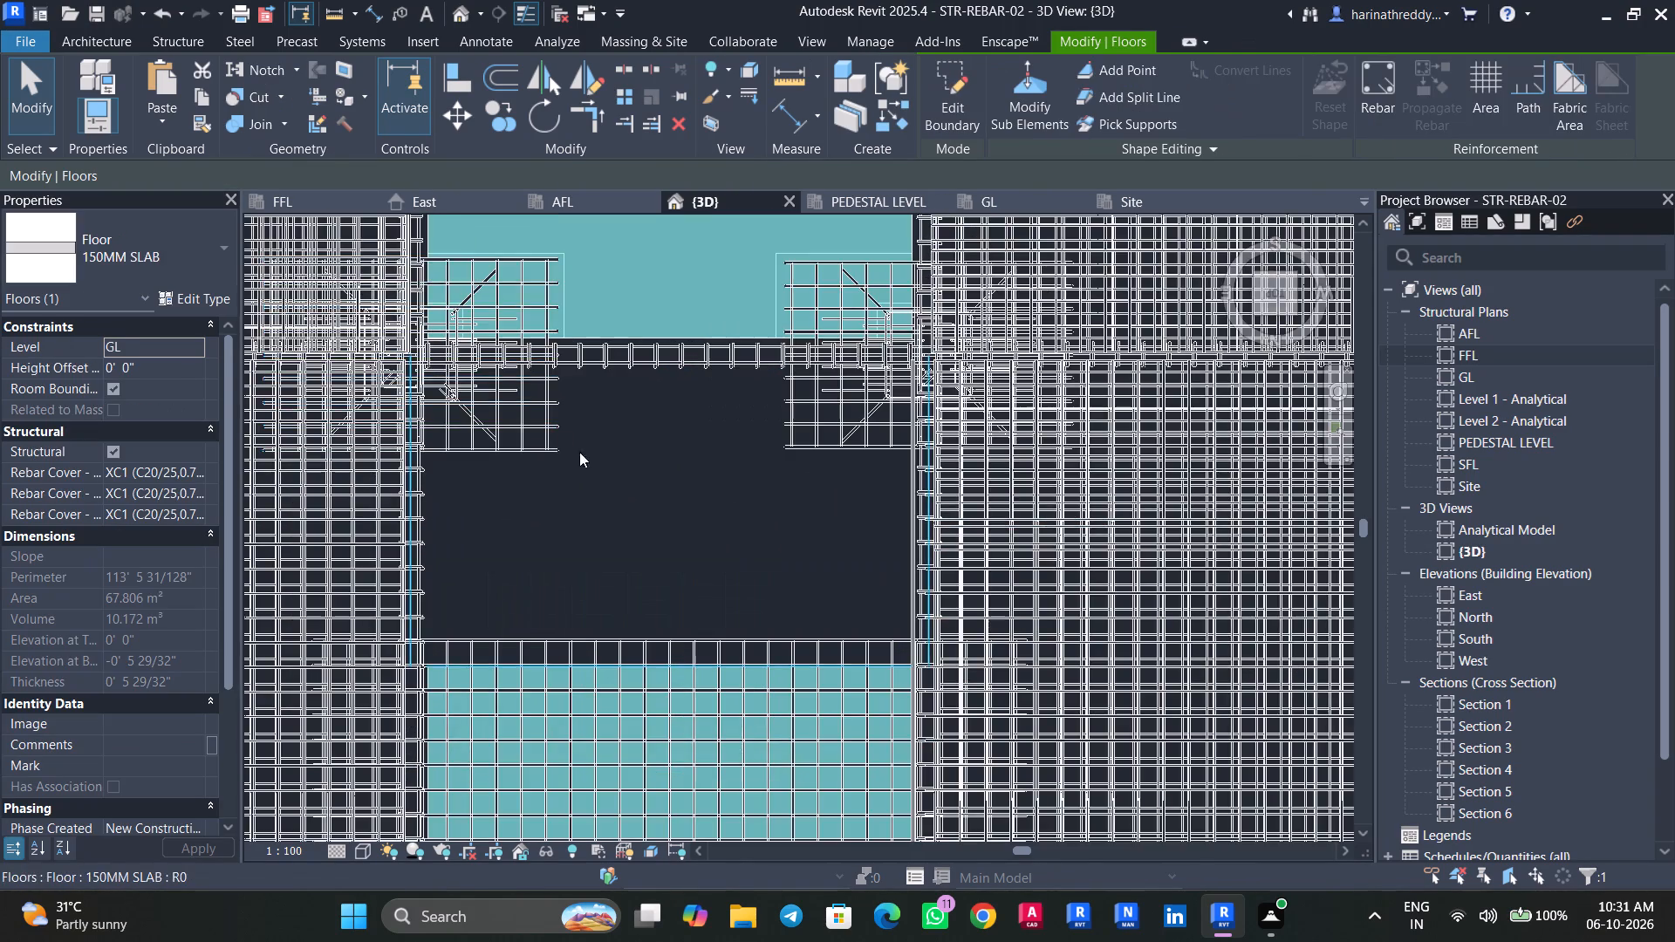
pyautogui.scroll(-9, 583, 464)
pyautogui.click(1255, 495)
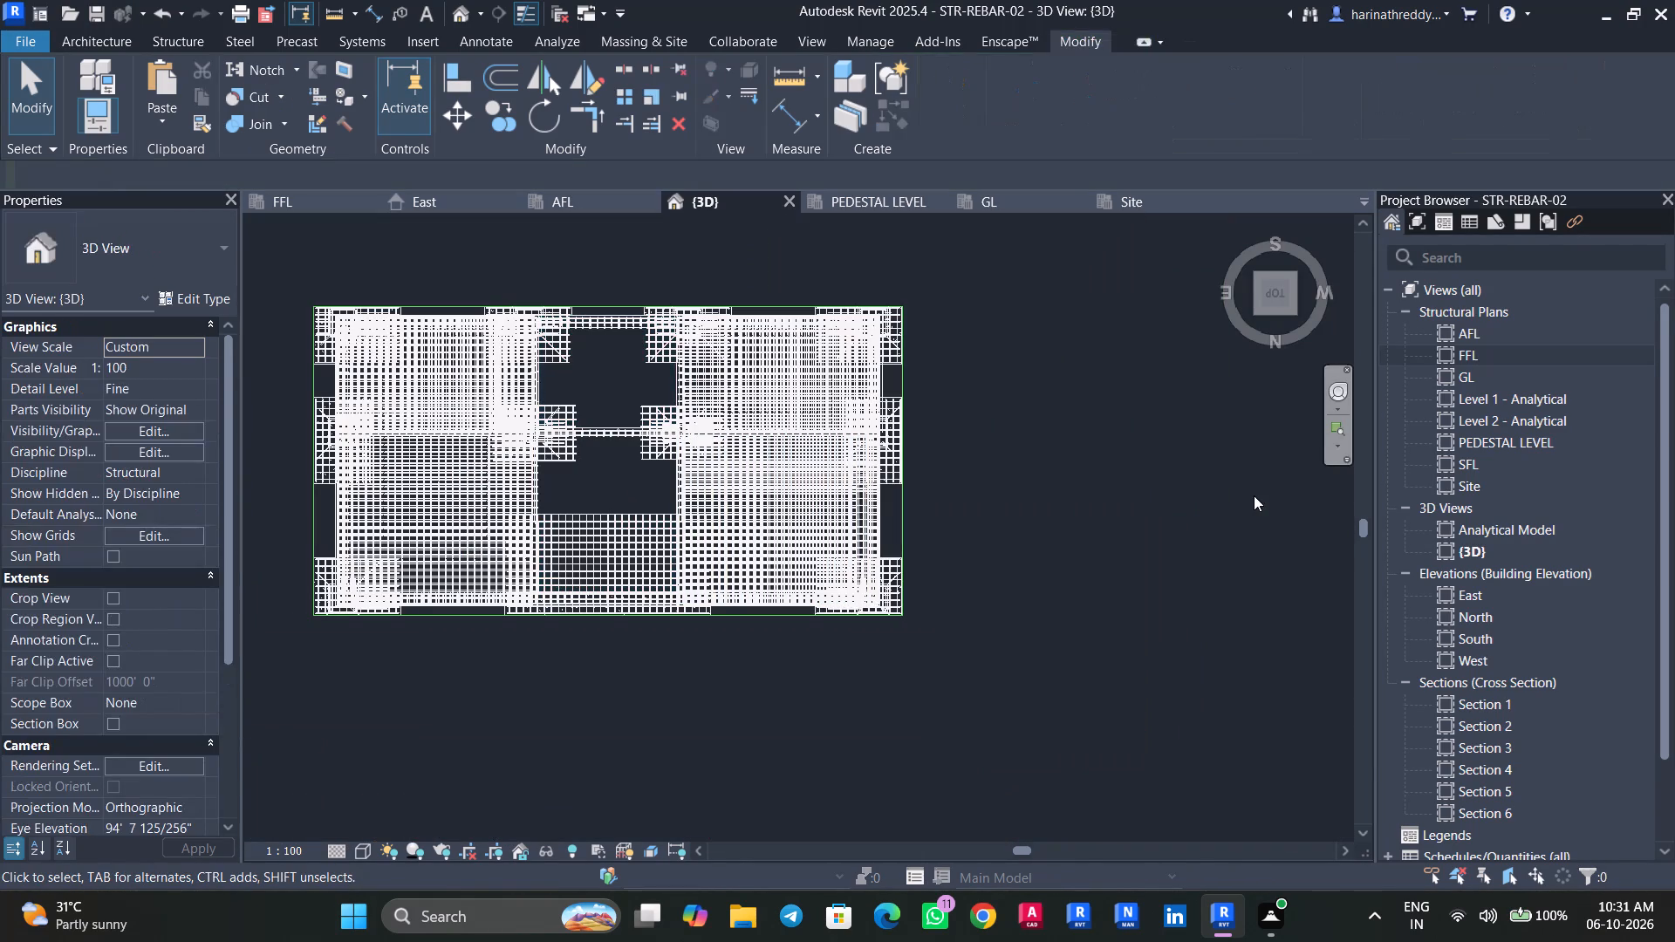
pyautogui.click(332, 850)
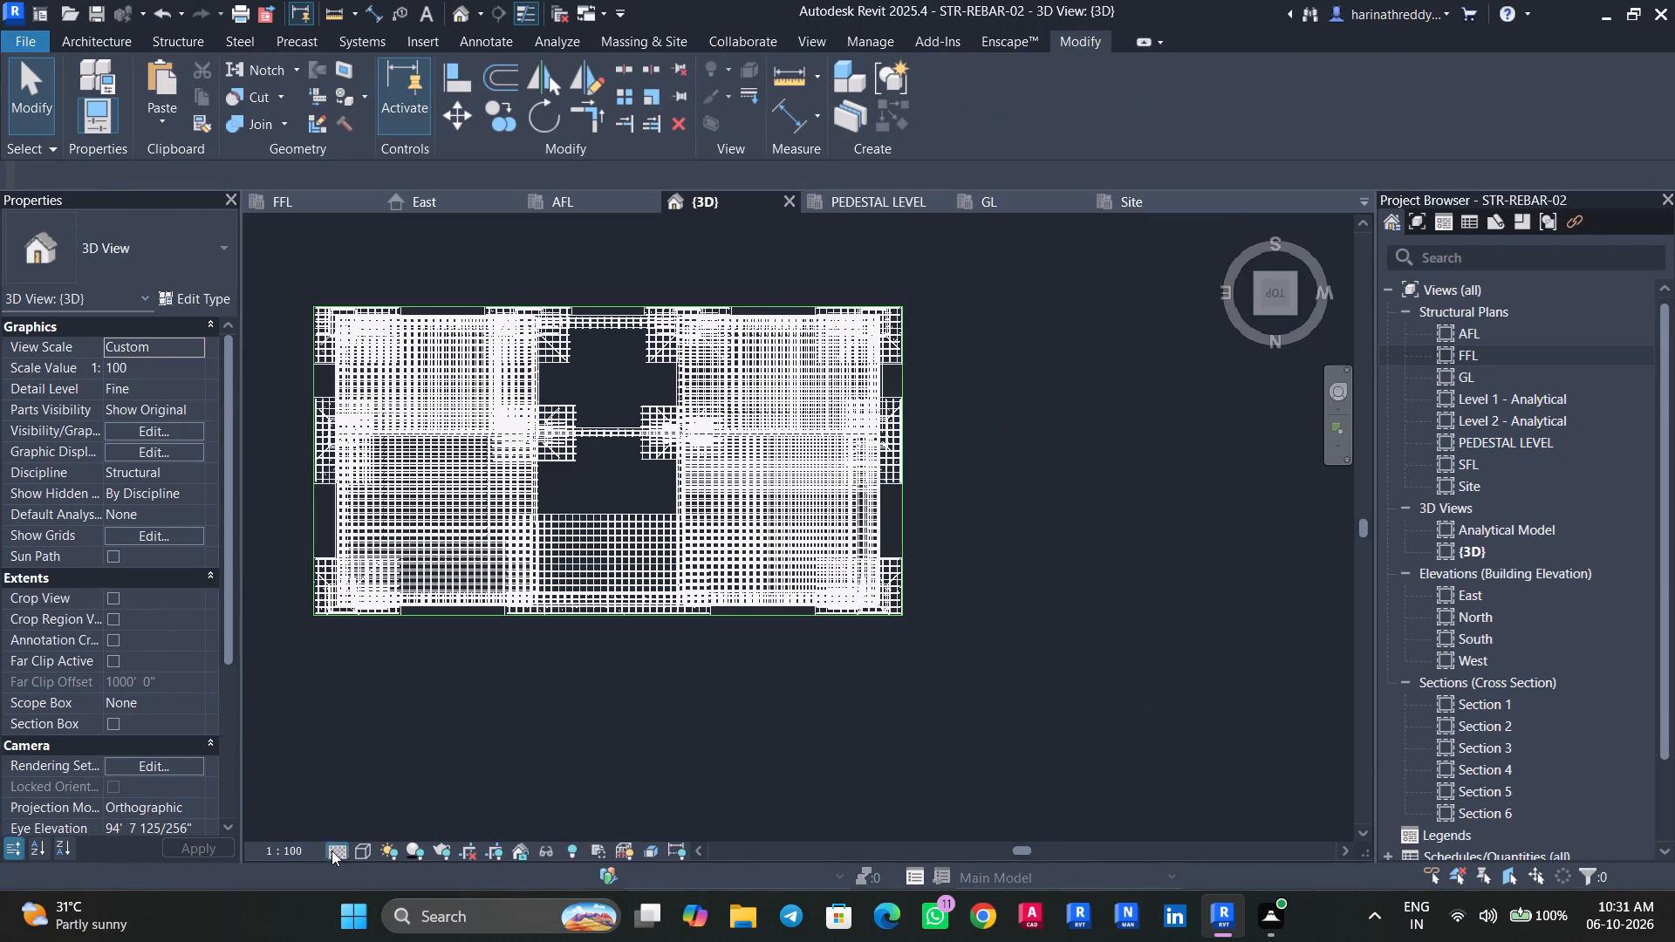
pyautogui.click(348, 829)
pyautogui.click(360, 846)
pyautogui.click(368, 835)
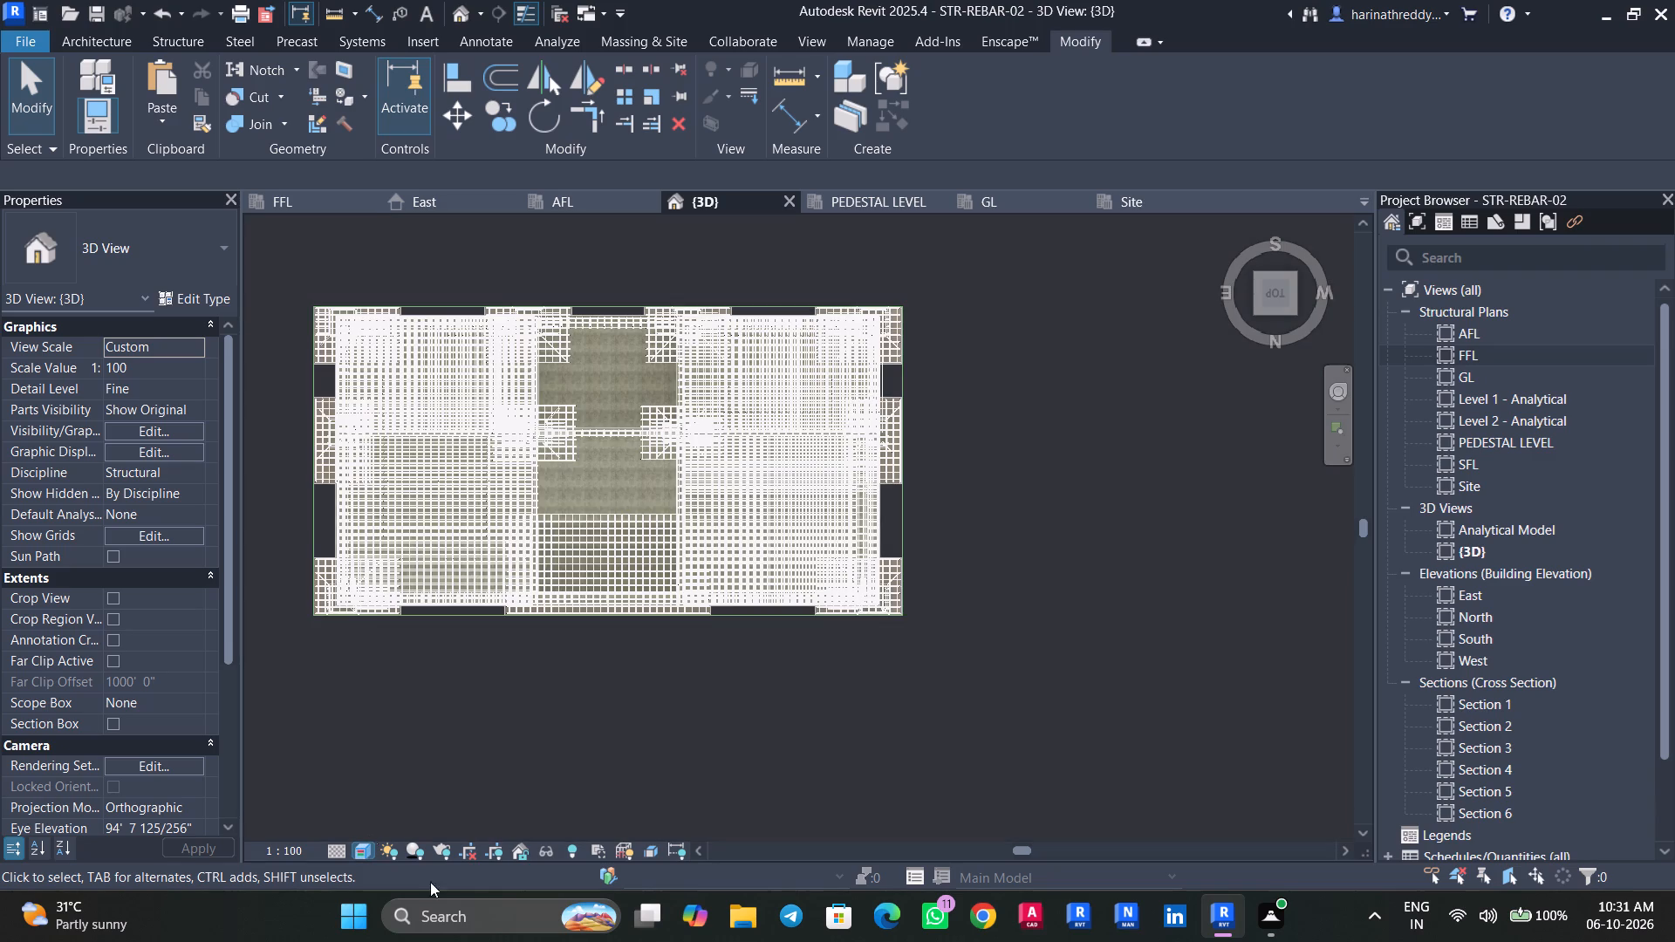
# Examine the western slabs' reinforcement at an angle, checking how the bar sets meet the slab edges.
pyautogui.keyDown('shift'); pyautogui.moveTo(865, 819); pyautogui.dragTo(893, 501, button='middle'); pyautogui.keyUp('shift')
pyautogui.scroll(7, 579, 431)
pyautogui.keyDown('shift'); pyautogui.moveTo(691, 445); pyautogui.dragTo(715, 411, button='middle'); pyautogui.keyUp('shift')
pyautogui.keyDown('shift'); pyautogui.scroll(1, 715, 411); pyautogui.keyUp('shift')
pyautogui.moveTo(721, 408); pyautogui.dragTo(380, 671, button='middle')
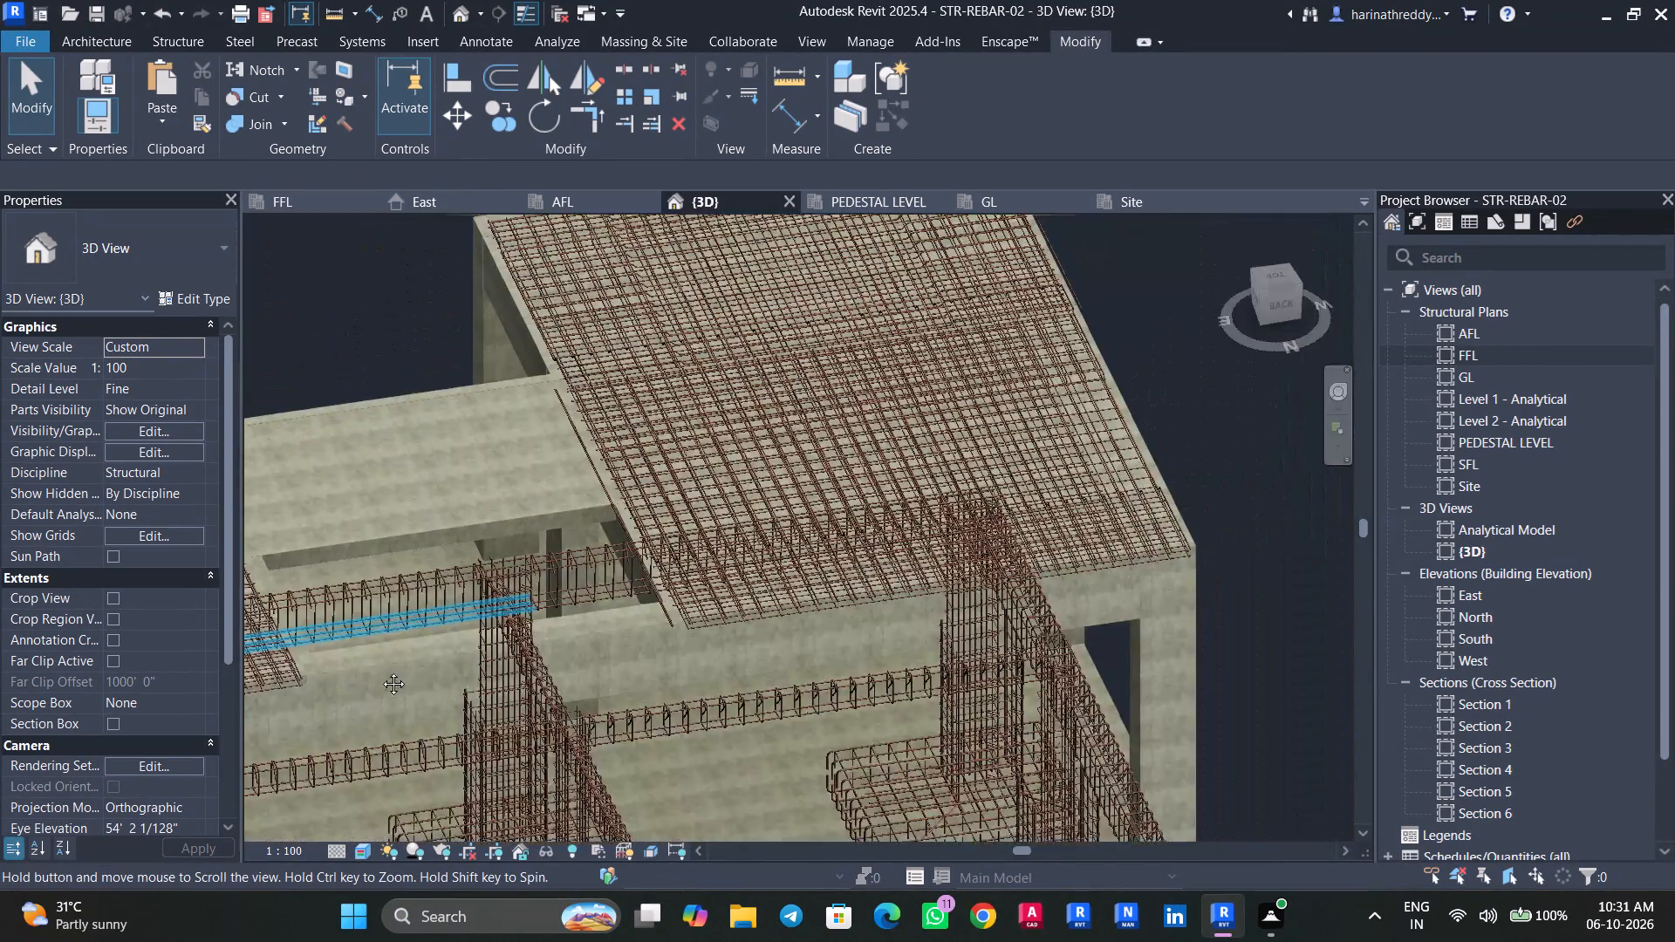
pyautogui.moveTo(380, 671); pyautogui.dragTo(388, 679, button='middle')
pyautogui.scroll(1, 831, 460)
pyautogui.scroll(-1, 831, 460)
pyautogui.scroll(5, 708, 619)
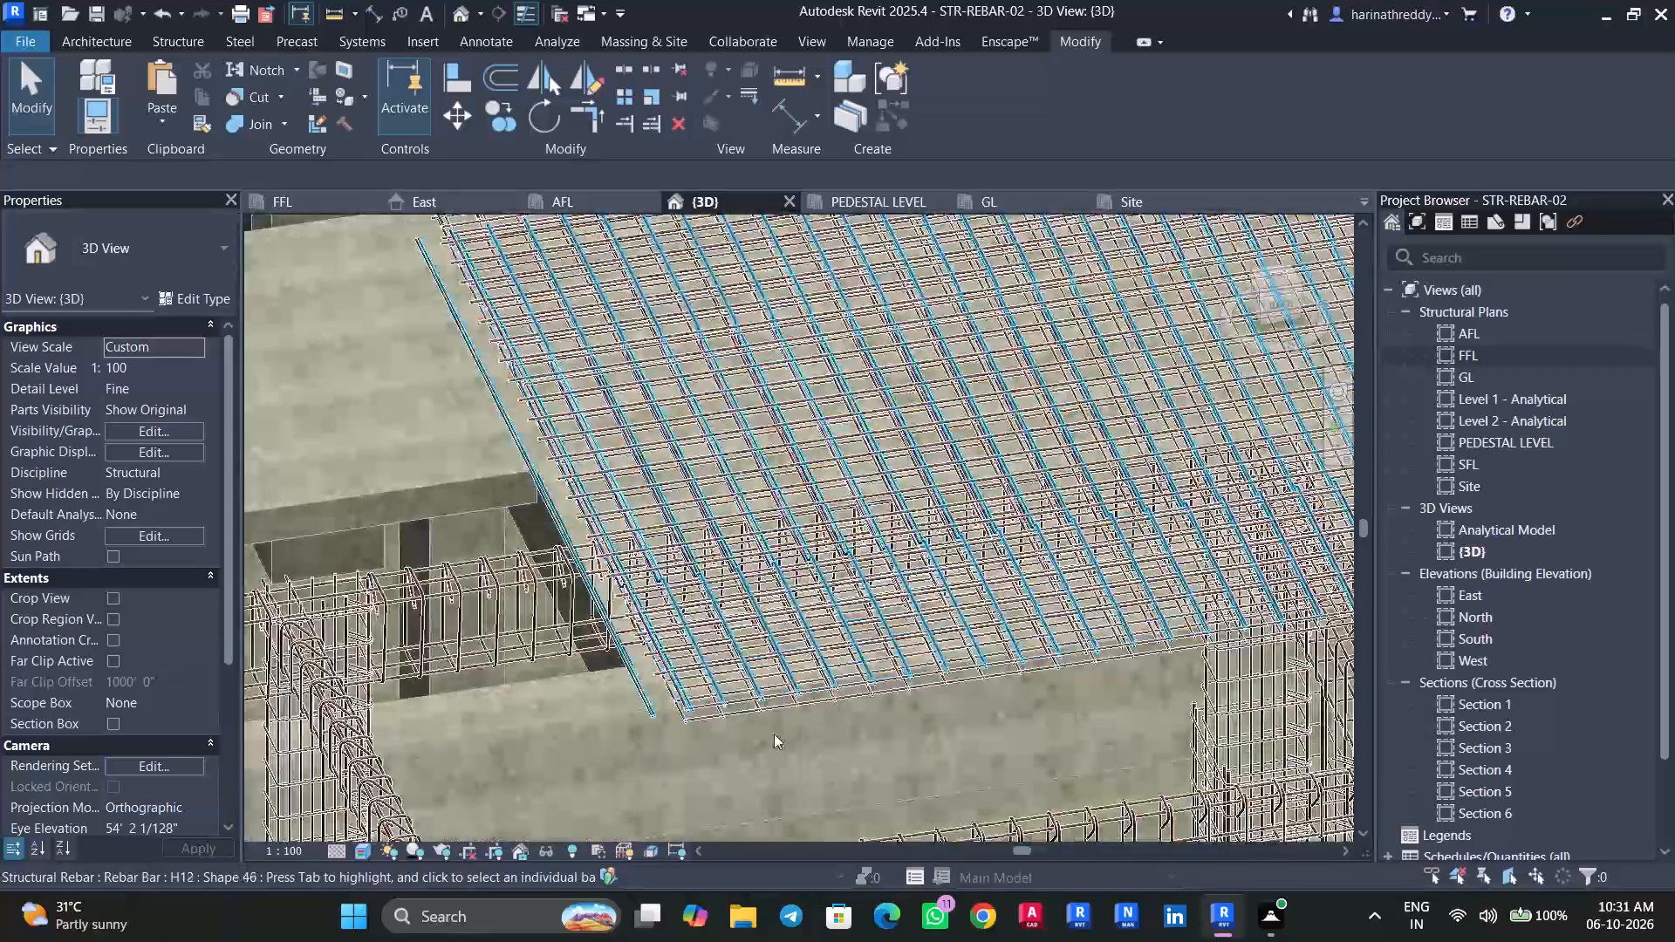
pyautogui.keyDown('shift'); pyautogui.moveTo(854, 758); pyautogui.dragTo(742, 746, button='middle'); pyautogui.keyUp('shift')
pyautogui.keyDown('shift'); pyautogui.scroll(1, 742, 746); pyautogui.keyUp('shift')
pyautogui.scroll(-7, 1137, 667)
pyautogui.keyDown('shift'); pyautogui.moveTo(1255, 705); pyautogui.dragTo(1166, 701, button='middle'); pyautogui.keyUp('shift')
# Pull the south-west slab's H10 bar set back from the west so its last bar lies inside the slab's west edge.
pyautogui.click(1088, 635)
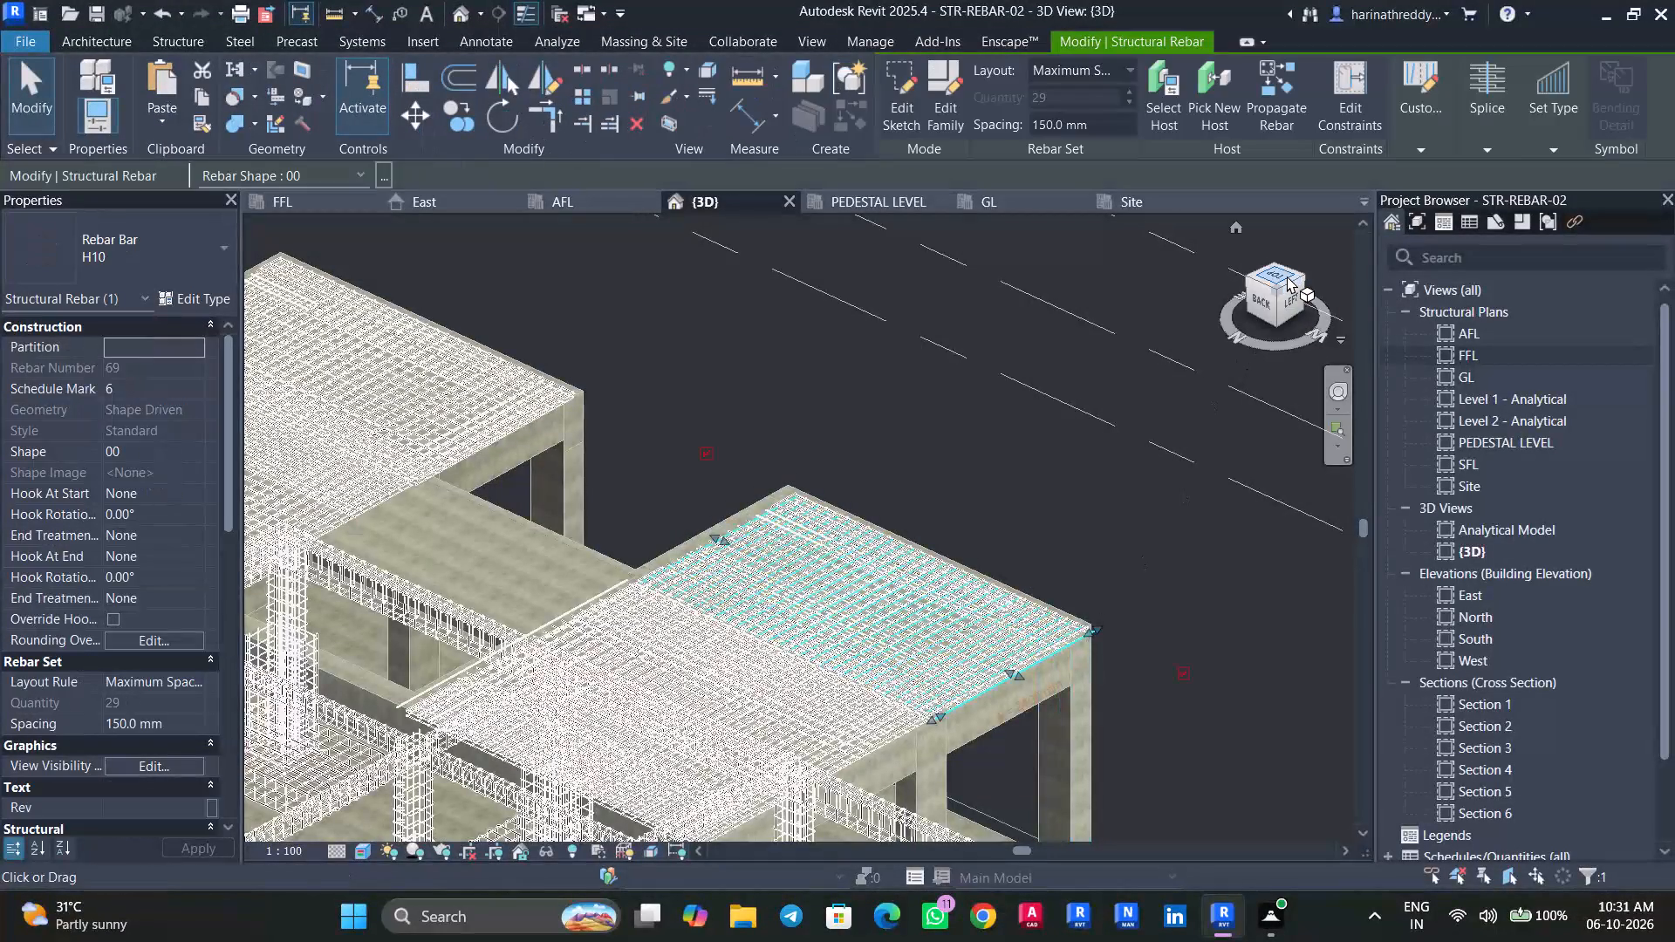
pyautogui.click(1283, 276)
pyautogui.scroll(3, 1036, 524)
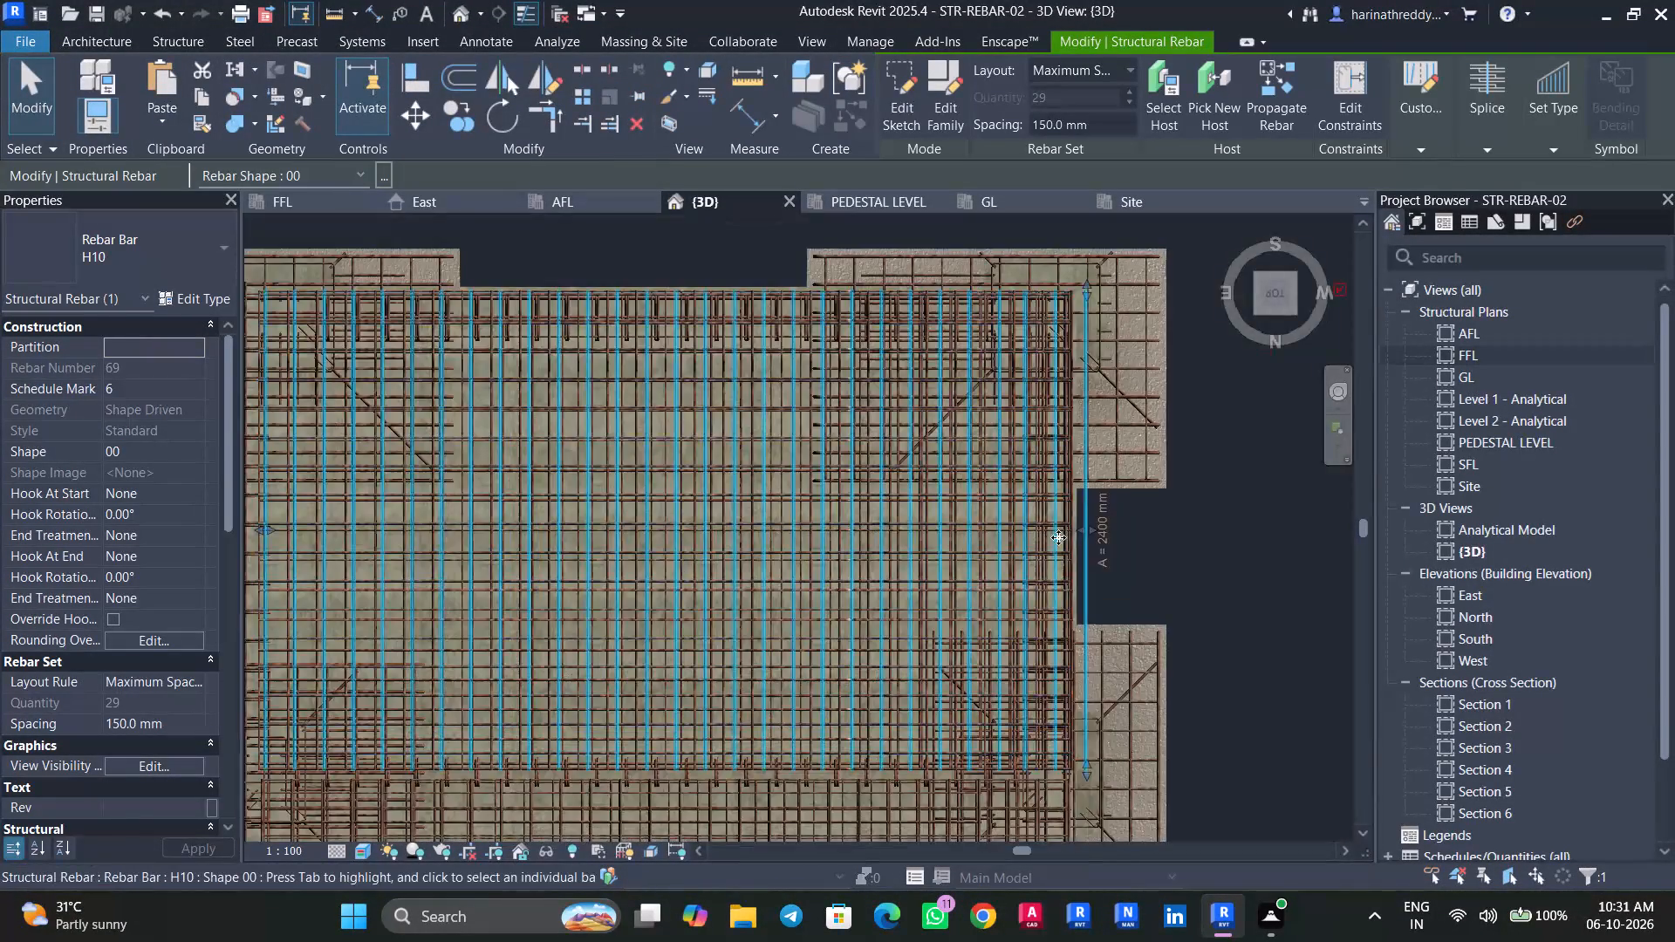
pyautogui.moveTo(1081, 528); pyautogui.dragTo(1027, 526)
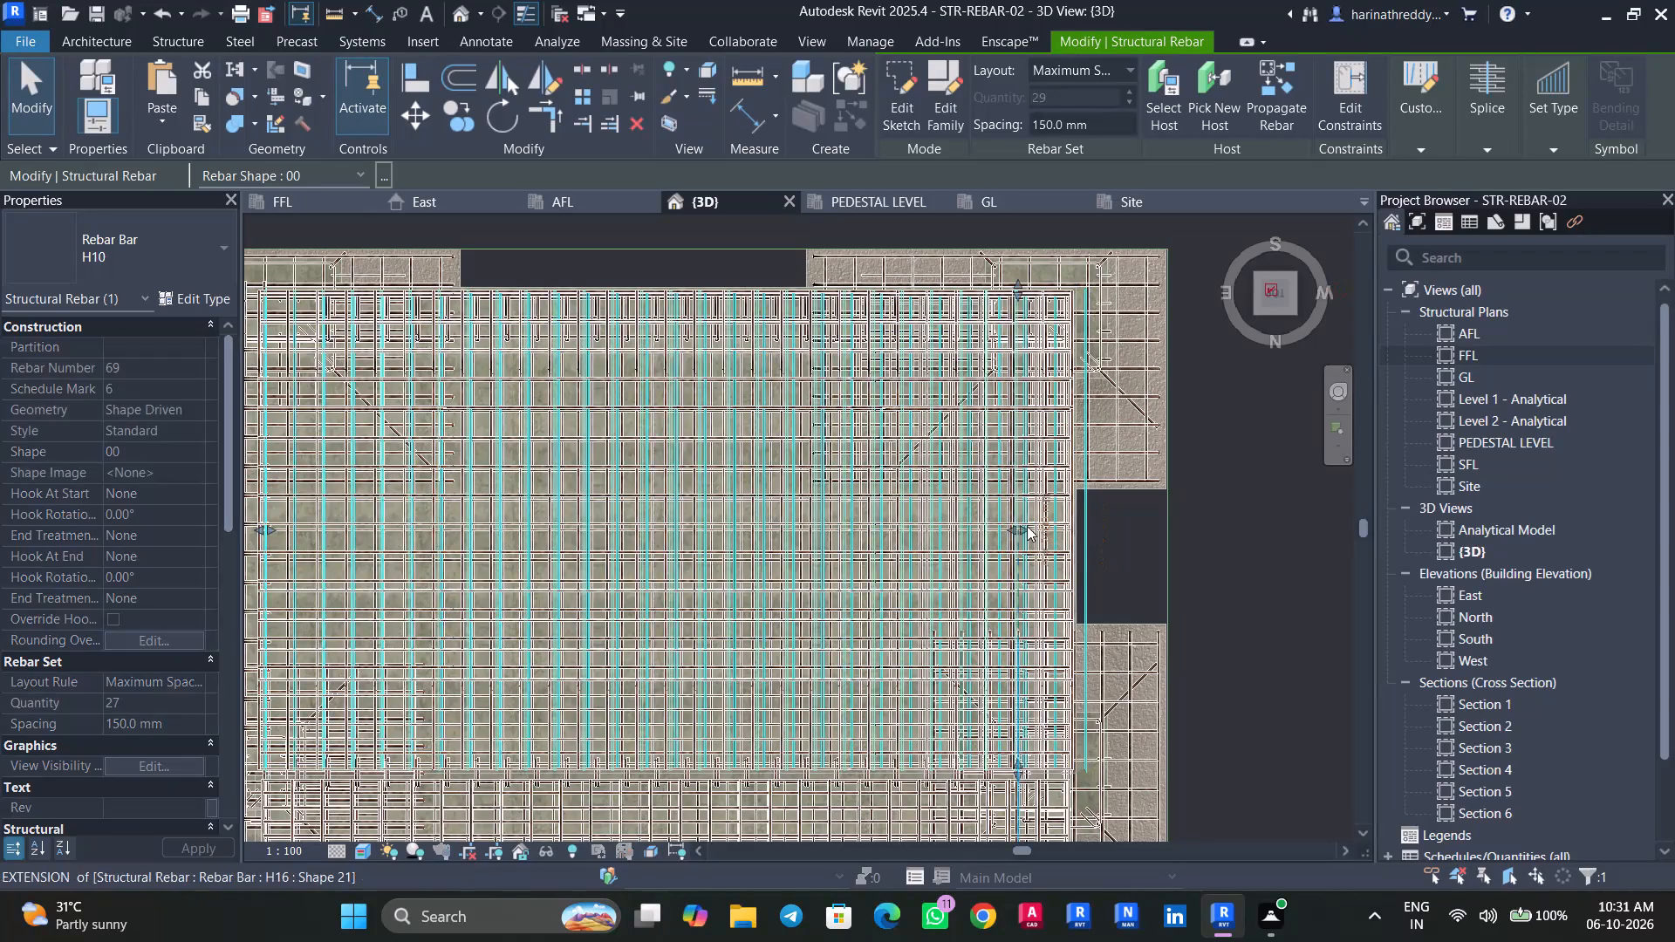
pyautogui.moveTo(1027, 526); pyautogui.dragTo(1055, 526)
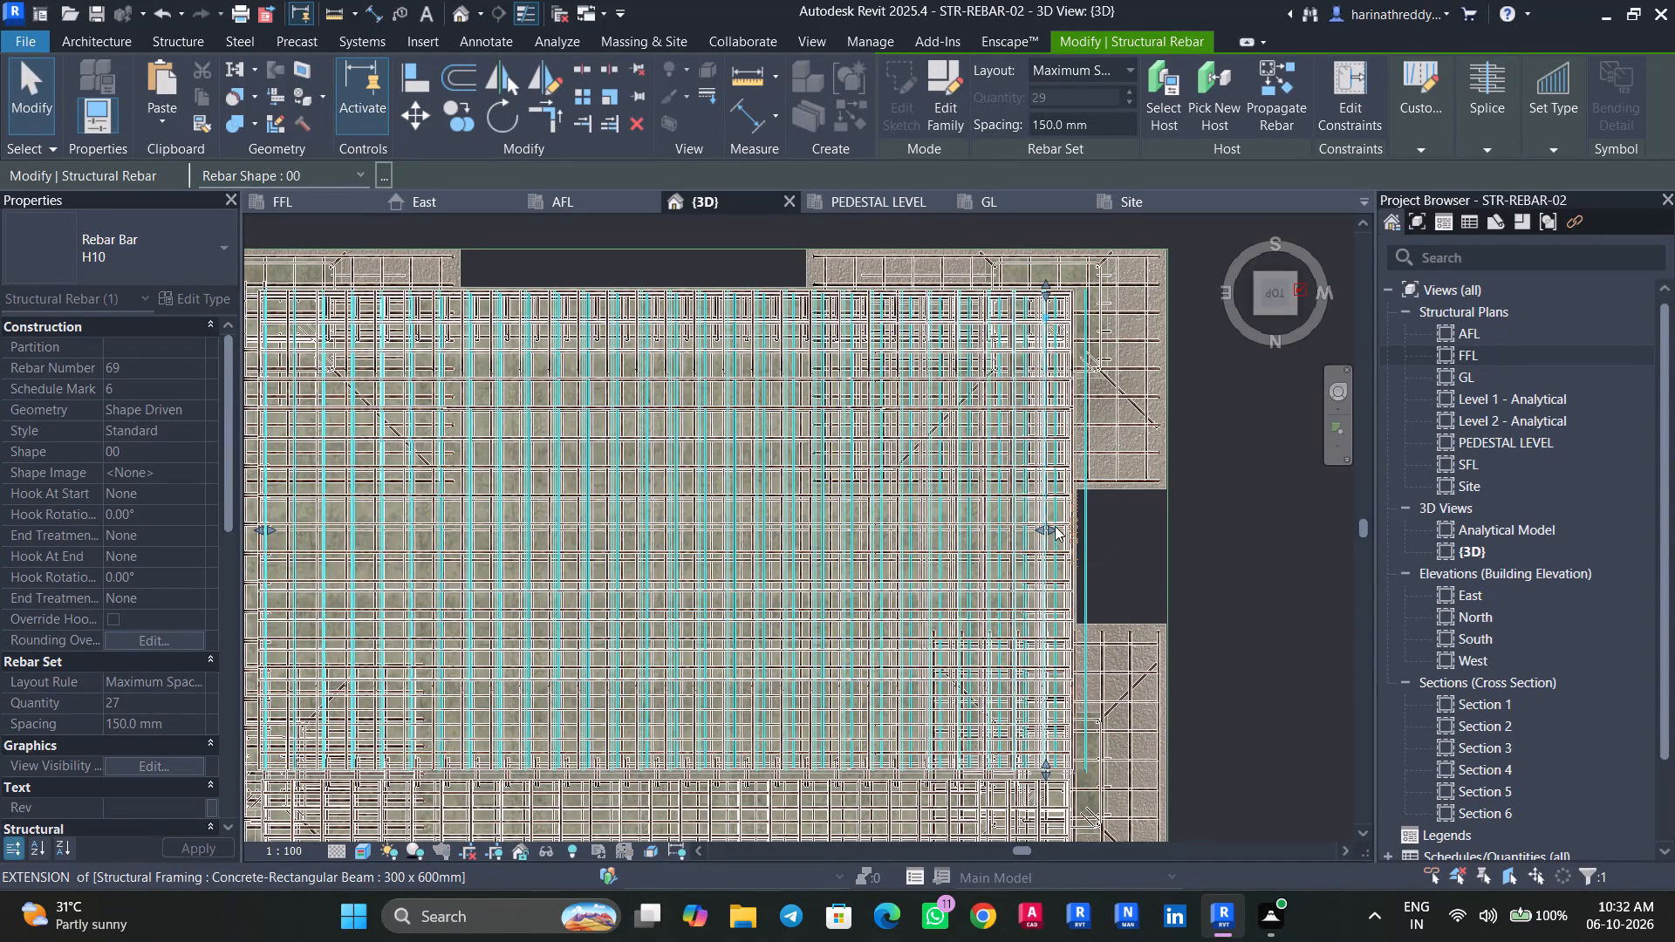
pyautogui.moveTo(1055, 526); pyautogui.dragTo(1058, 526)
pyautogui.scroll(-2, 1214, 545)
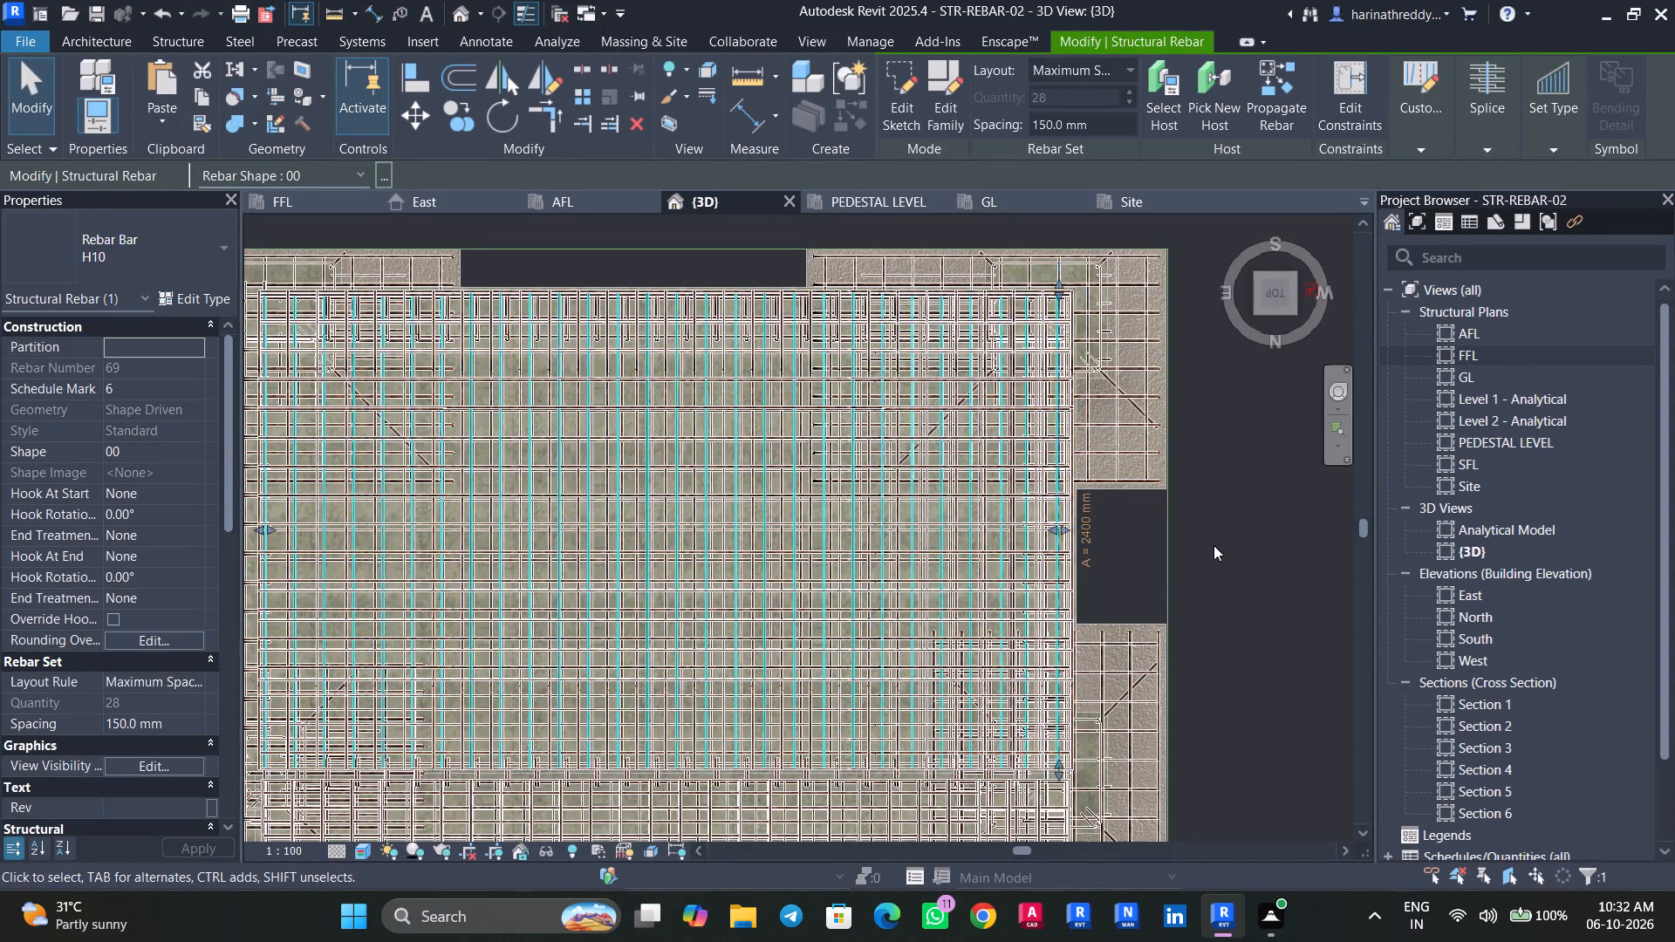
pyautogui.scroll(-2, 1214, 545)
pyautogui.scroll(7, 680, 542)
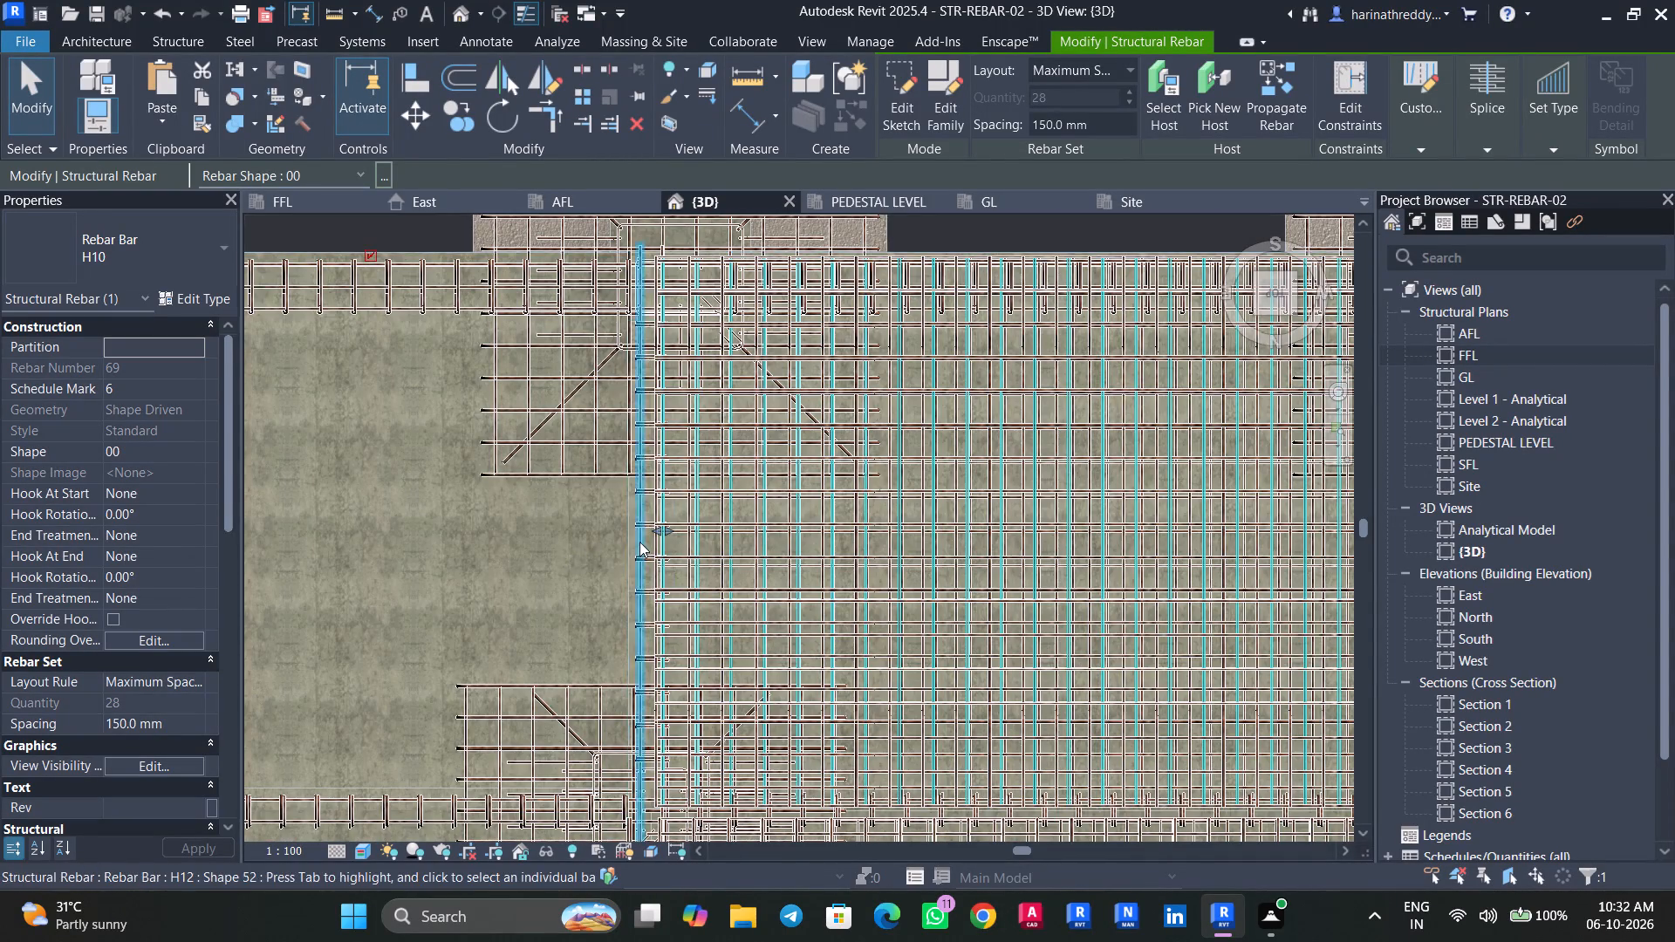
pyautogui.scroll(2, 639, 542)
pyautogui.press('Escape')
pyautogui.press('Escape')
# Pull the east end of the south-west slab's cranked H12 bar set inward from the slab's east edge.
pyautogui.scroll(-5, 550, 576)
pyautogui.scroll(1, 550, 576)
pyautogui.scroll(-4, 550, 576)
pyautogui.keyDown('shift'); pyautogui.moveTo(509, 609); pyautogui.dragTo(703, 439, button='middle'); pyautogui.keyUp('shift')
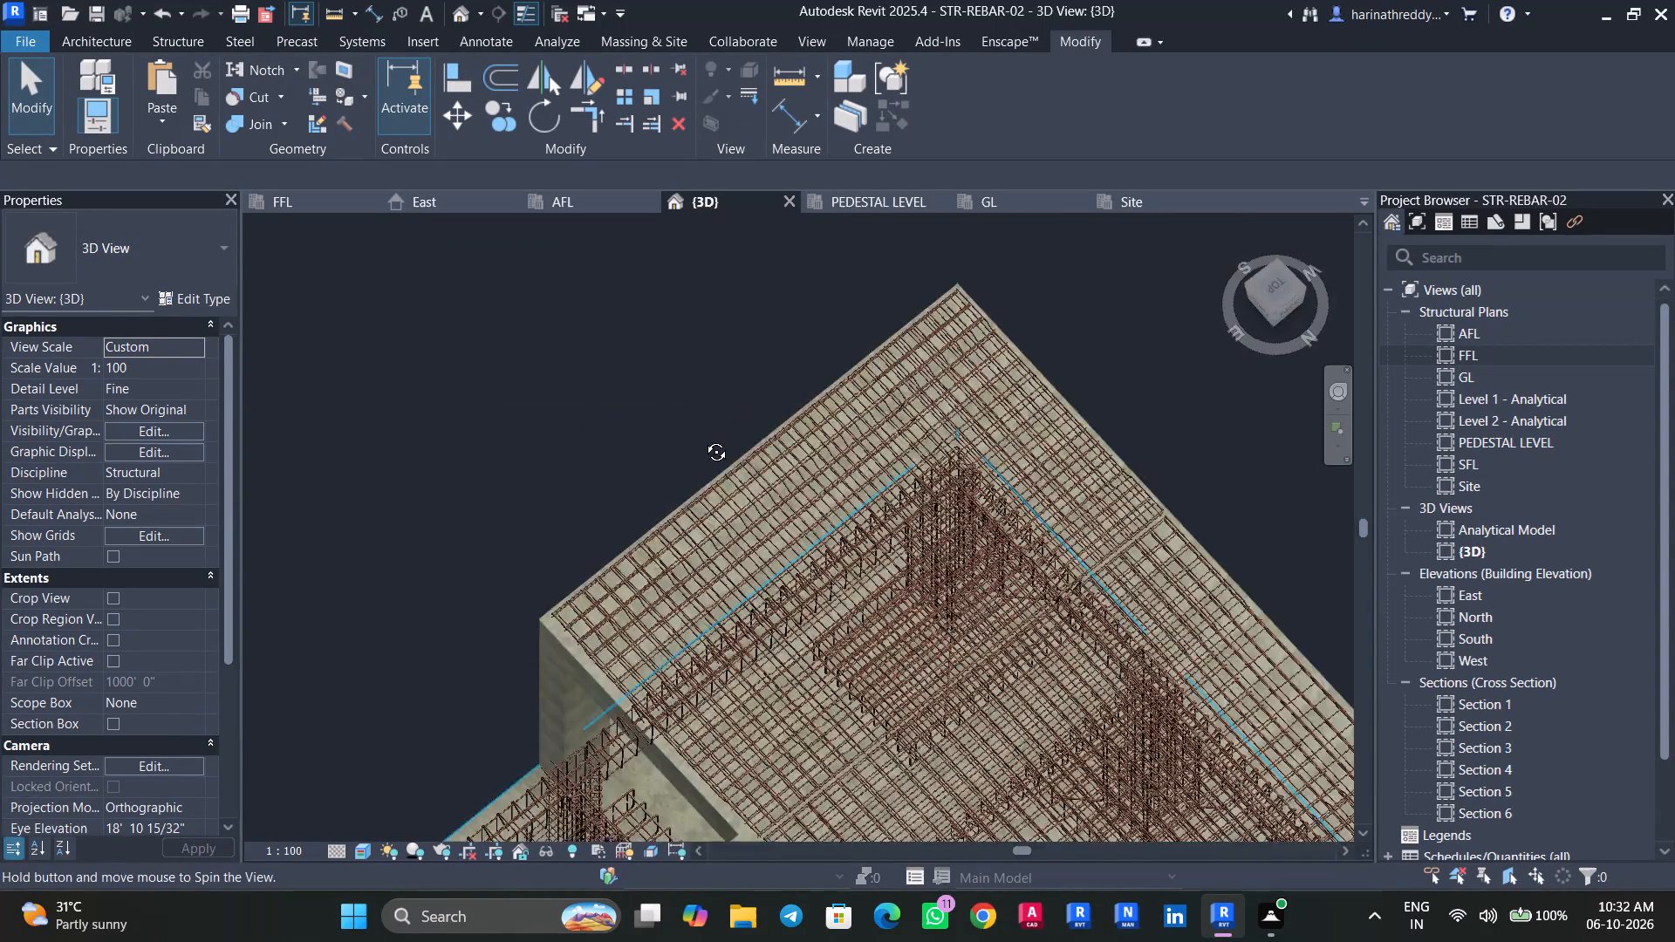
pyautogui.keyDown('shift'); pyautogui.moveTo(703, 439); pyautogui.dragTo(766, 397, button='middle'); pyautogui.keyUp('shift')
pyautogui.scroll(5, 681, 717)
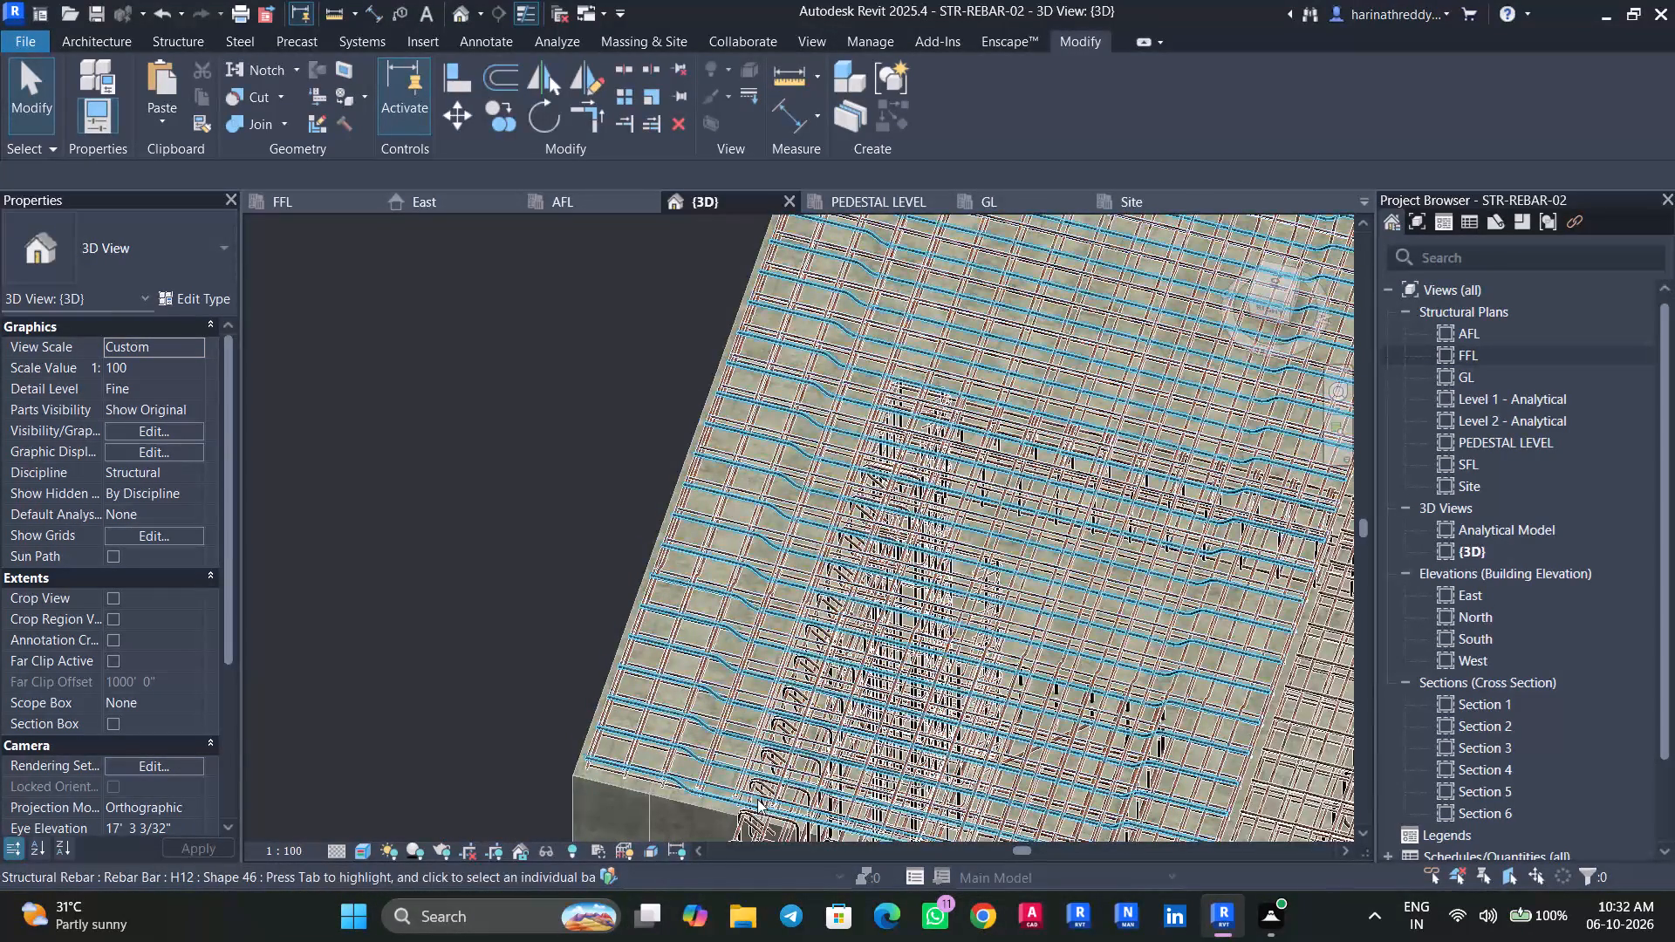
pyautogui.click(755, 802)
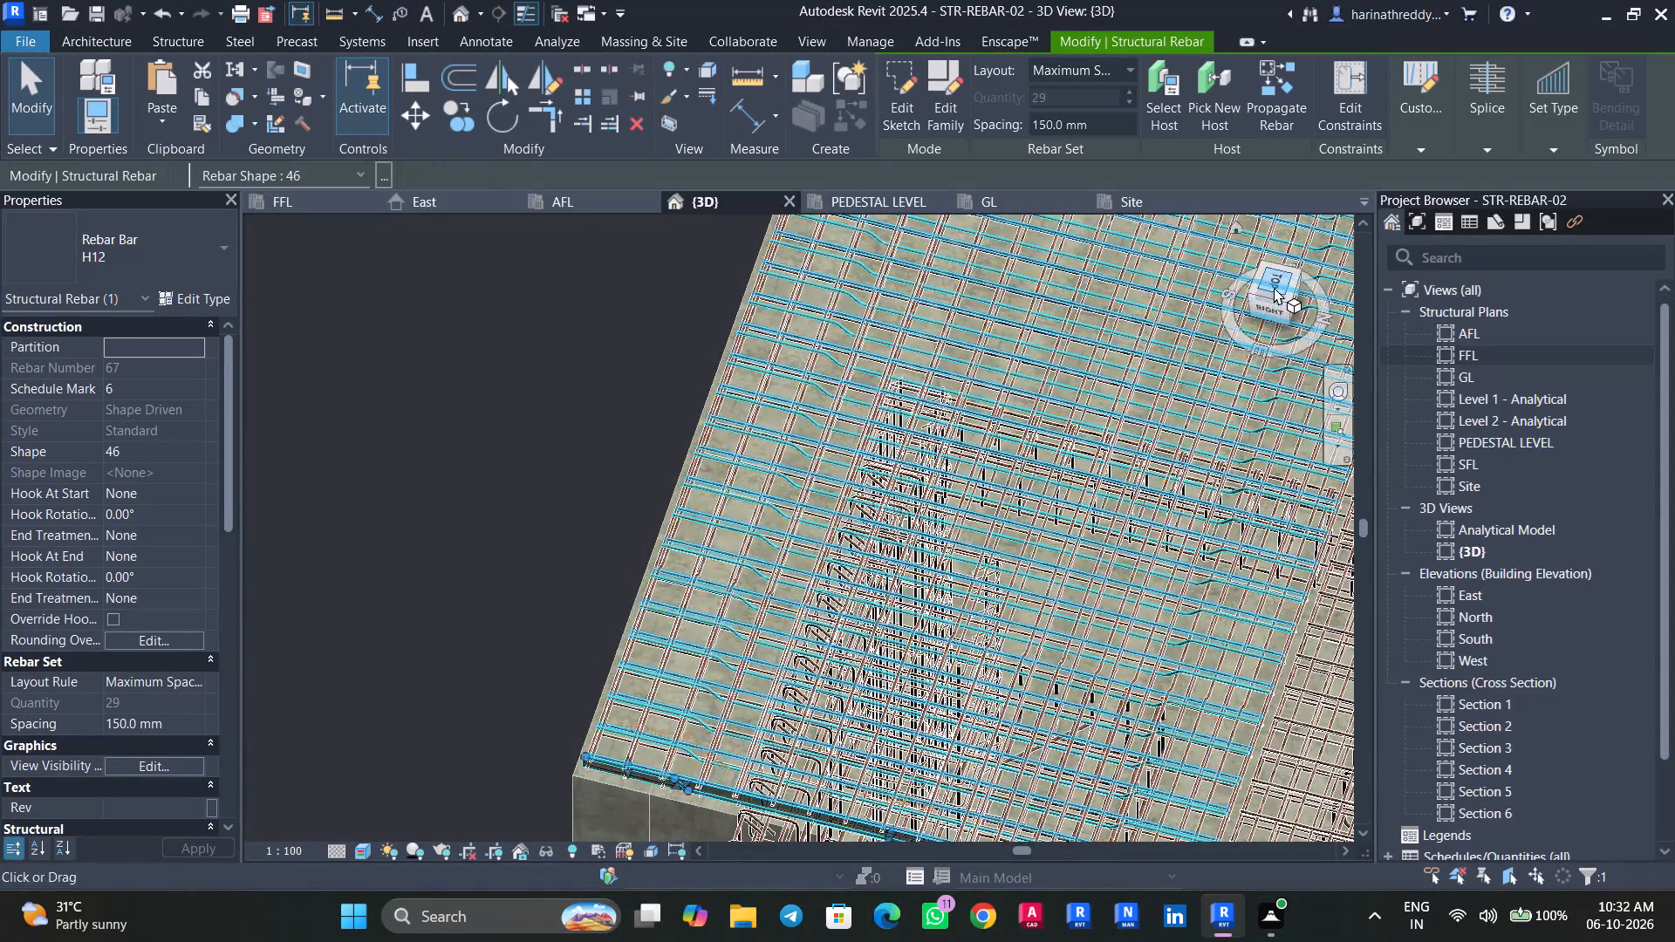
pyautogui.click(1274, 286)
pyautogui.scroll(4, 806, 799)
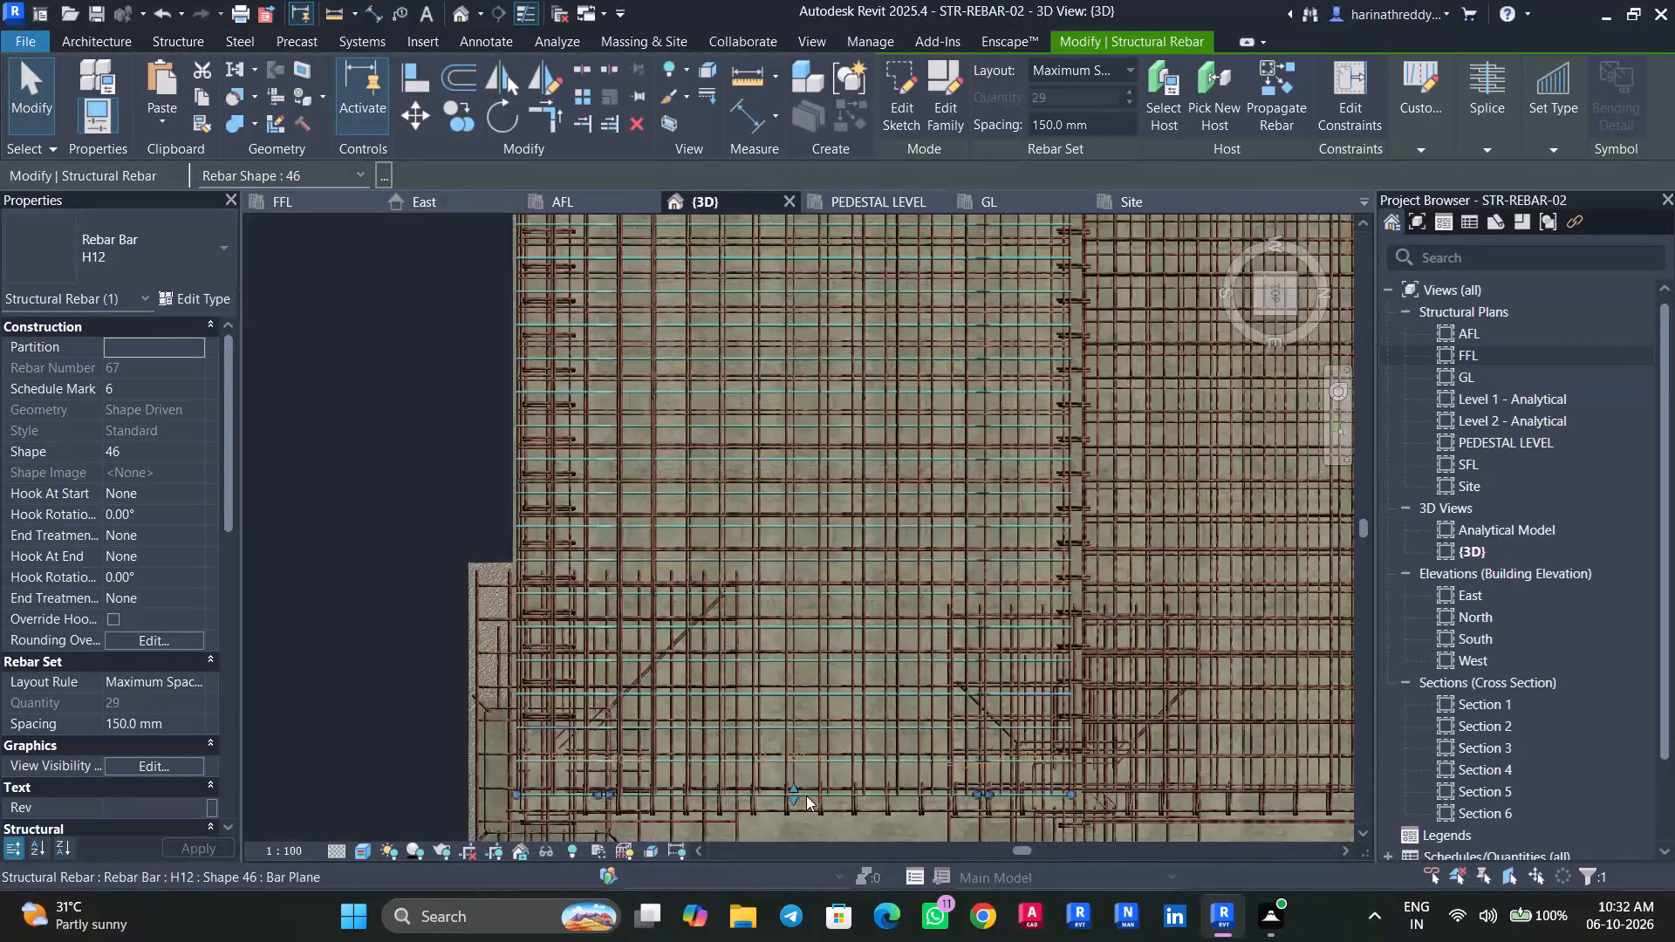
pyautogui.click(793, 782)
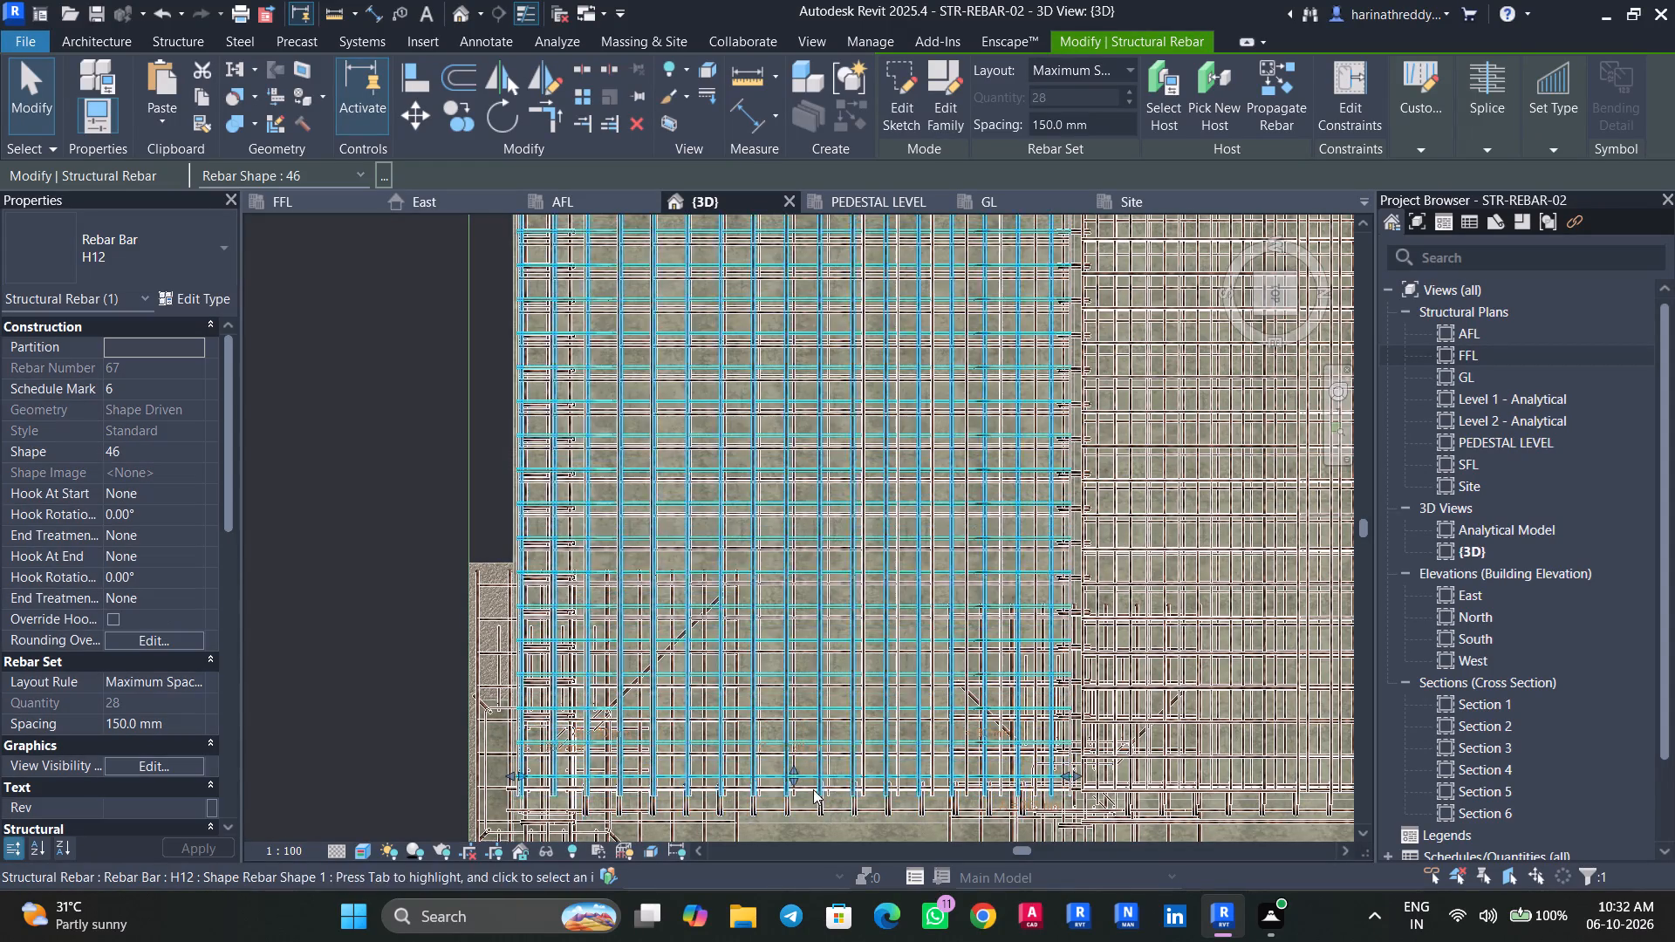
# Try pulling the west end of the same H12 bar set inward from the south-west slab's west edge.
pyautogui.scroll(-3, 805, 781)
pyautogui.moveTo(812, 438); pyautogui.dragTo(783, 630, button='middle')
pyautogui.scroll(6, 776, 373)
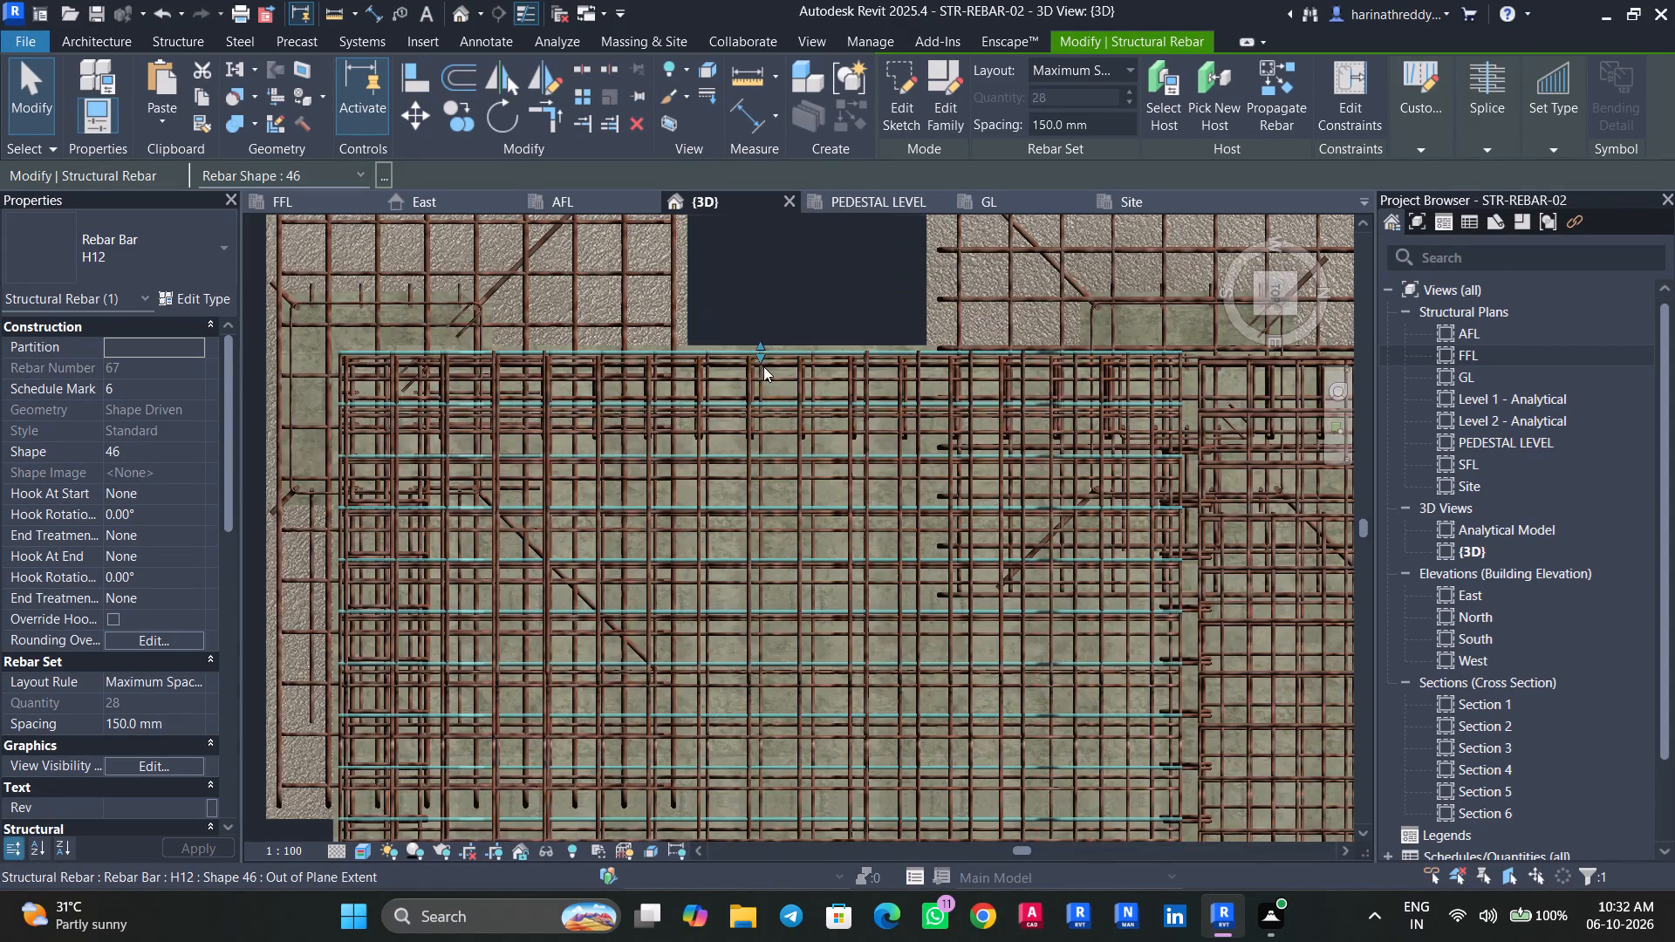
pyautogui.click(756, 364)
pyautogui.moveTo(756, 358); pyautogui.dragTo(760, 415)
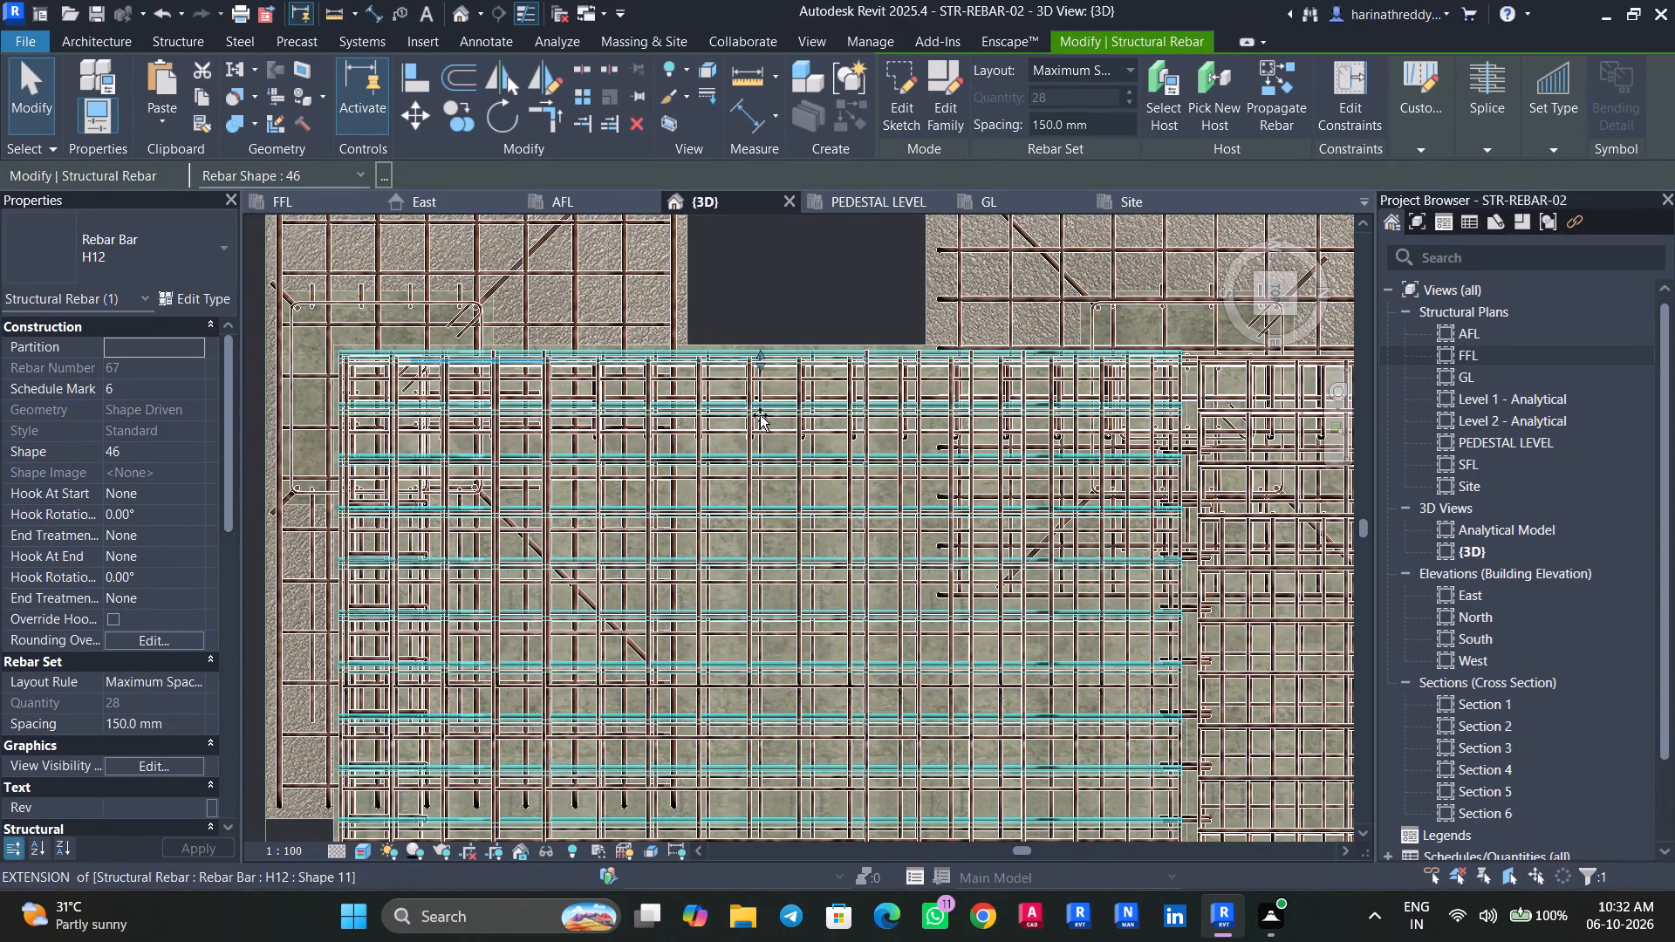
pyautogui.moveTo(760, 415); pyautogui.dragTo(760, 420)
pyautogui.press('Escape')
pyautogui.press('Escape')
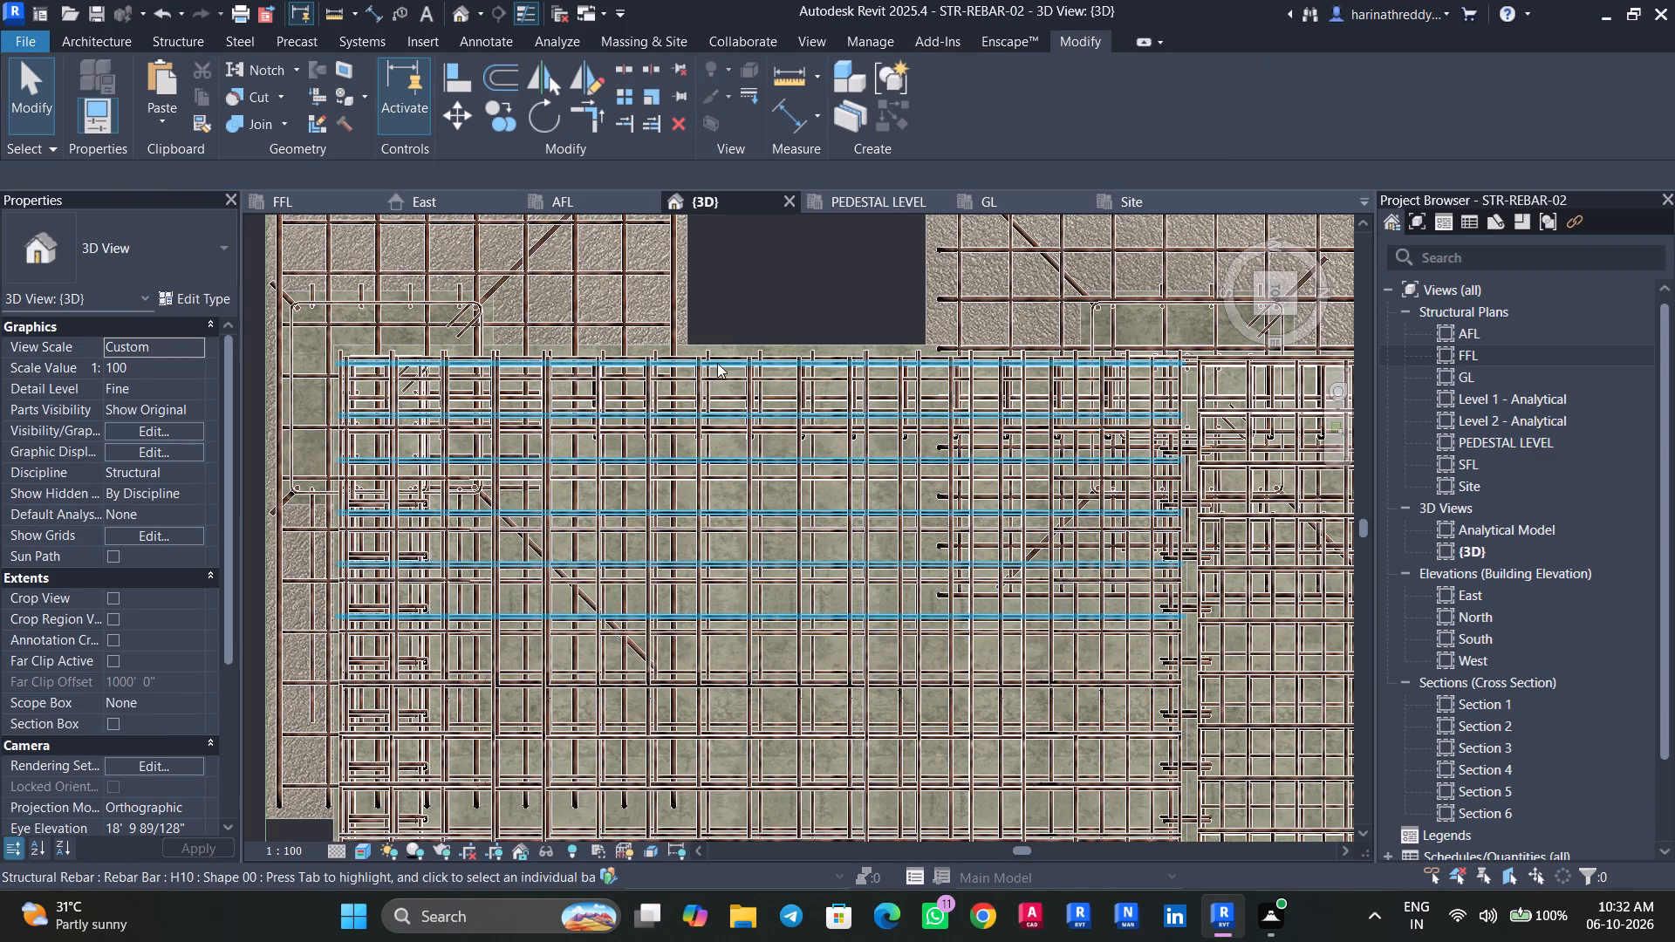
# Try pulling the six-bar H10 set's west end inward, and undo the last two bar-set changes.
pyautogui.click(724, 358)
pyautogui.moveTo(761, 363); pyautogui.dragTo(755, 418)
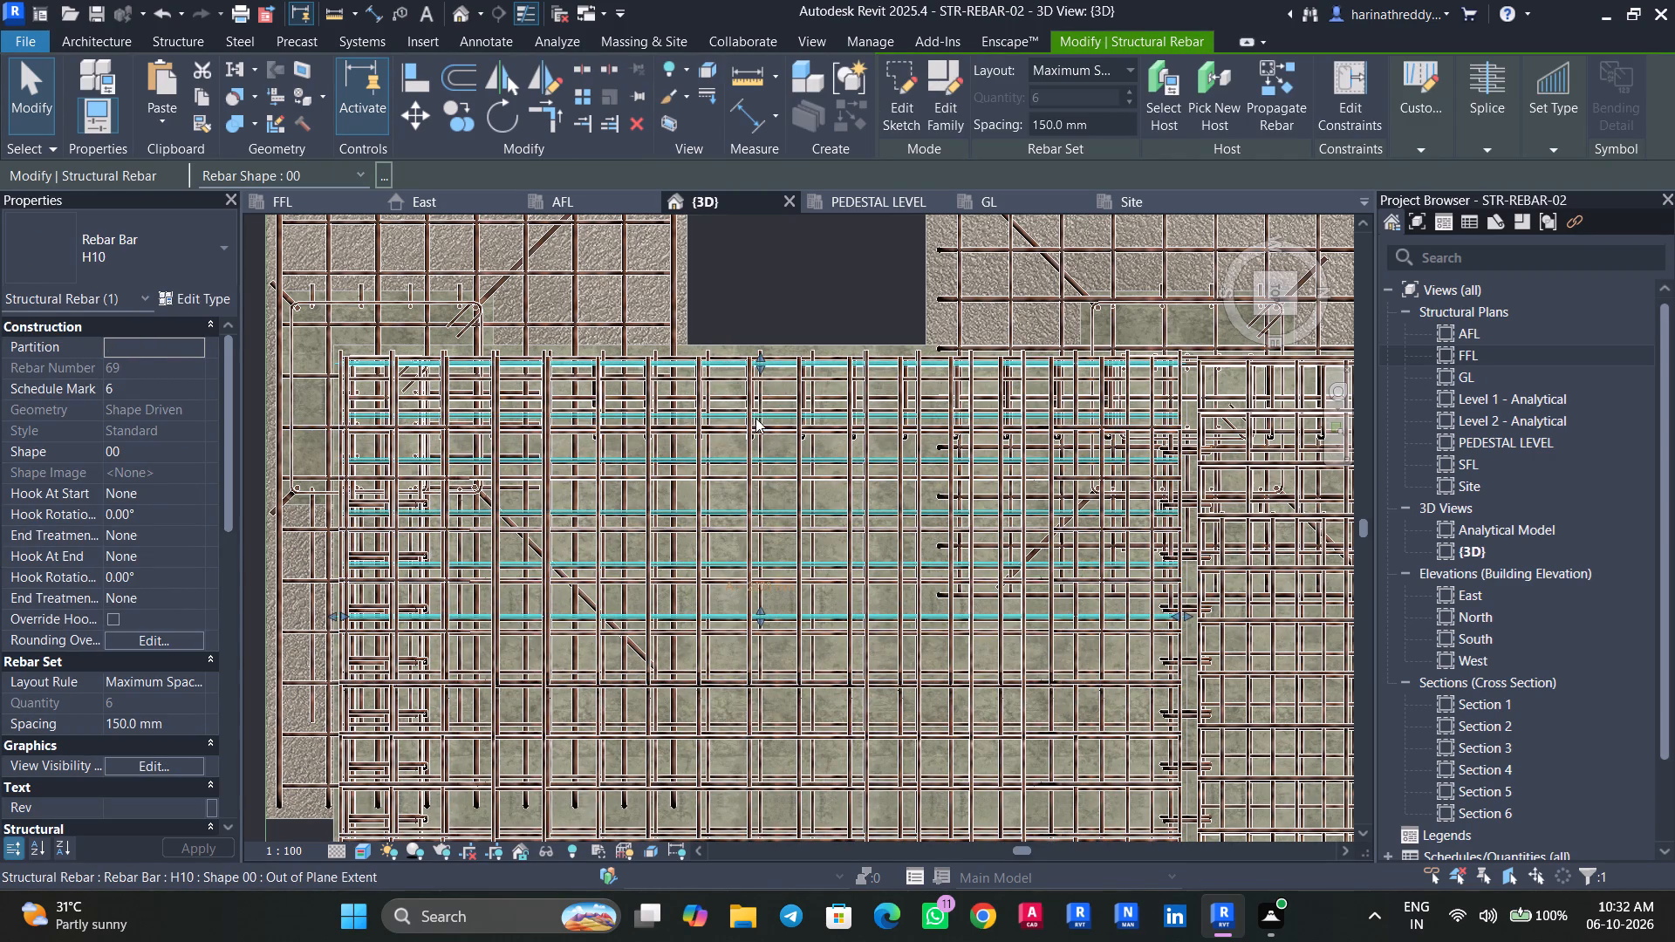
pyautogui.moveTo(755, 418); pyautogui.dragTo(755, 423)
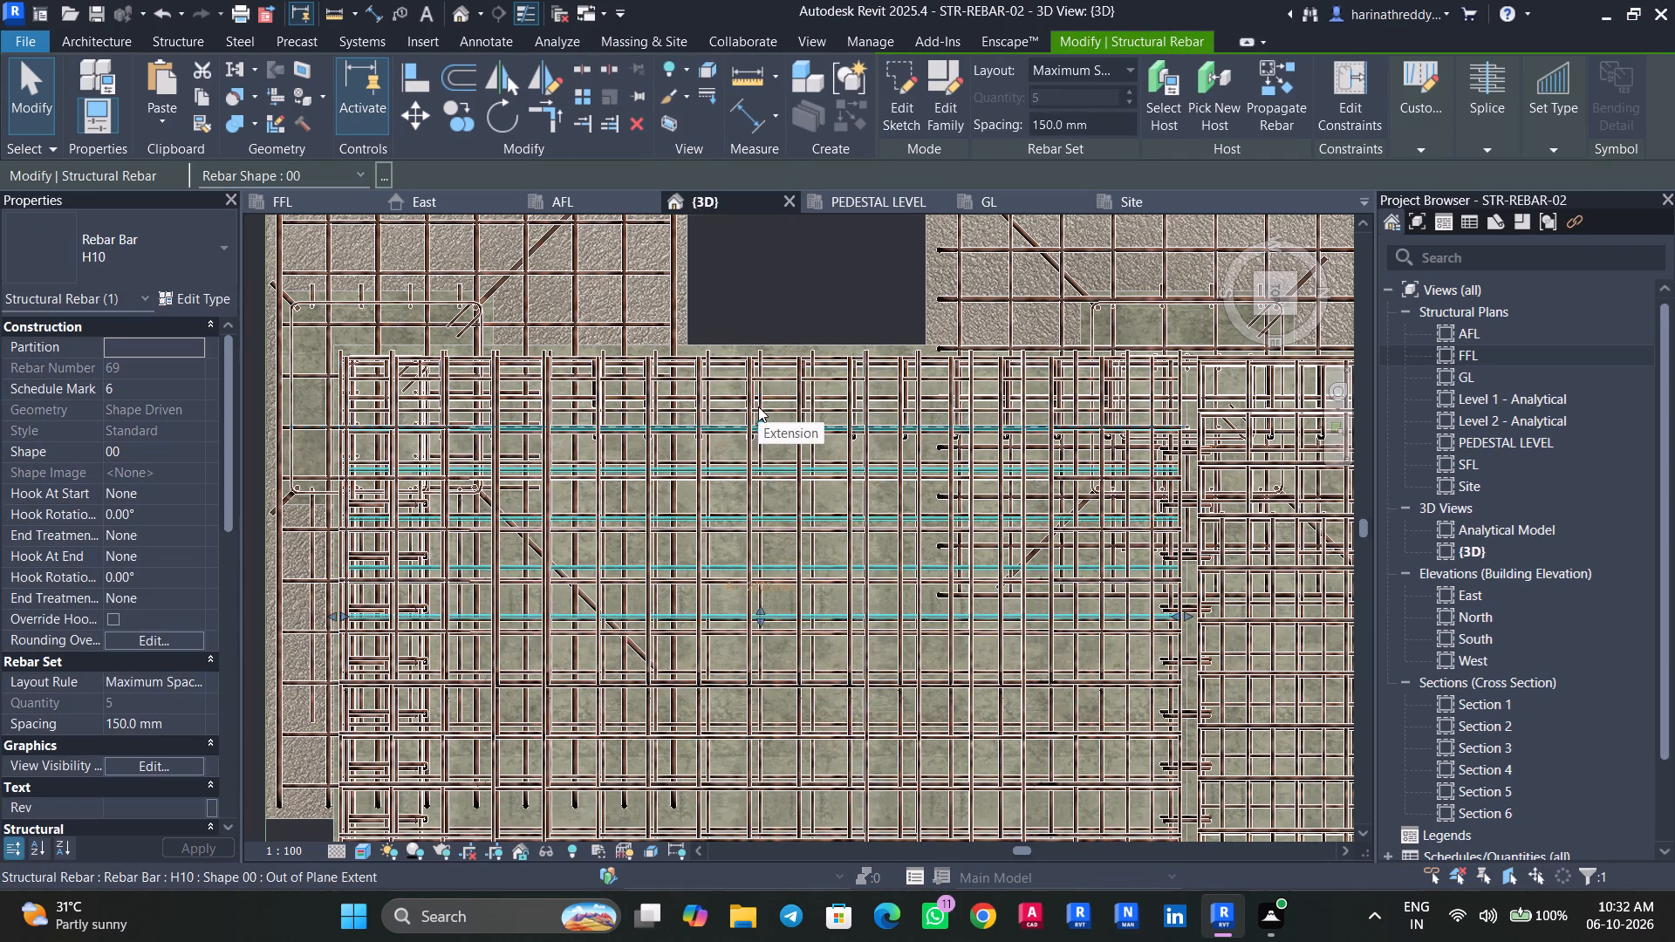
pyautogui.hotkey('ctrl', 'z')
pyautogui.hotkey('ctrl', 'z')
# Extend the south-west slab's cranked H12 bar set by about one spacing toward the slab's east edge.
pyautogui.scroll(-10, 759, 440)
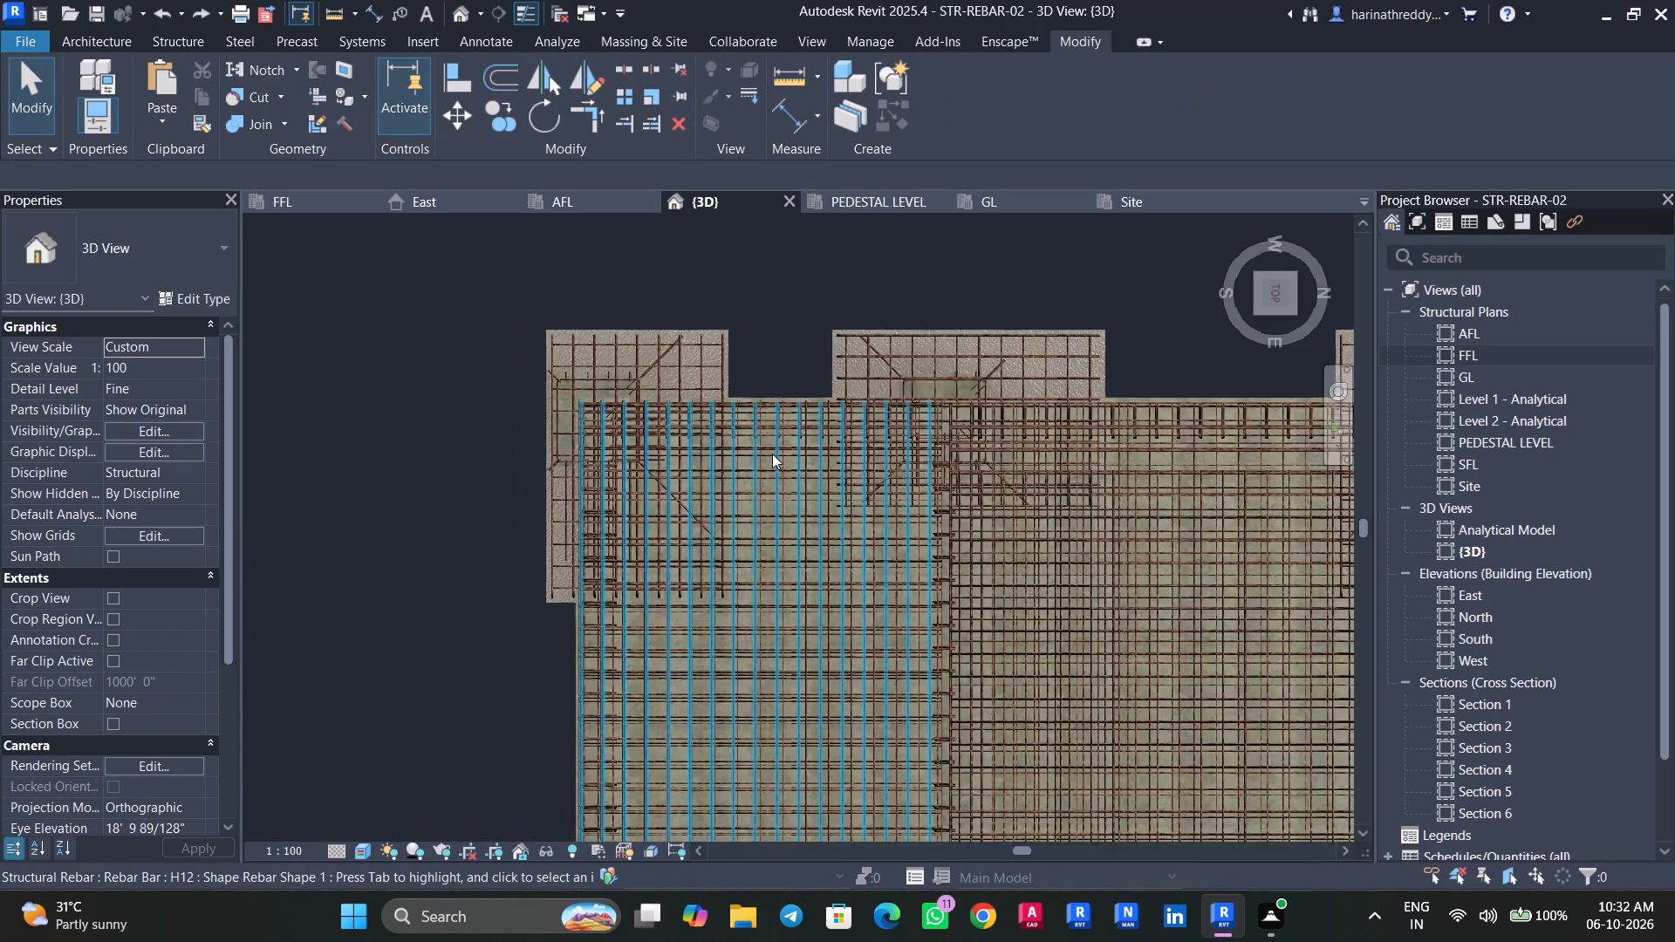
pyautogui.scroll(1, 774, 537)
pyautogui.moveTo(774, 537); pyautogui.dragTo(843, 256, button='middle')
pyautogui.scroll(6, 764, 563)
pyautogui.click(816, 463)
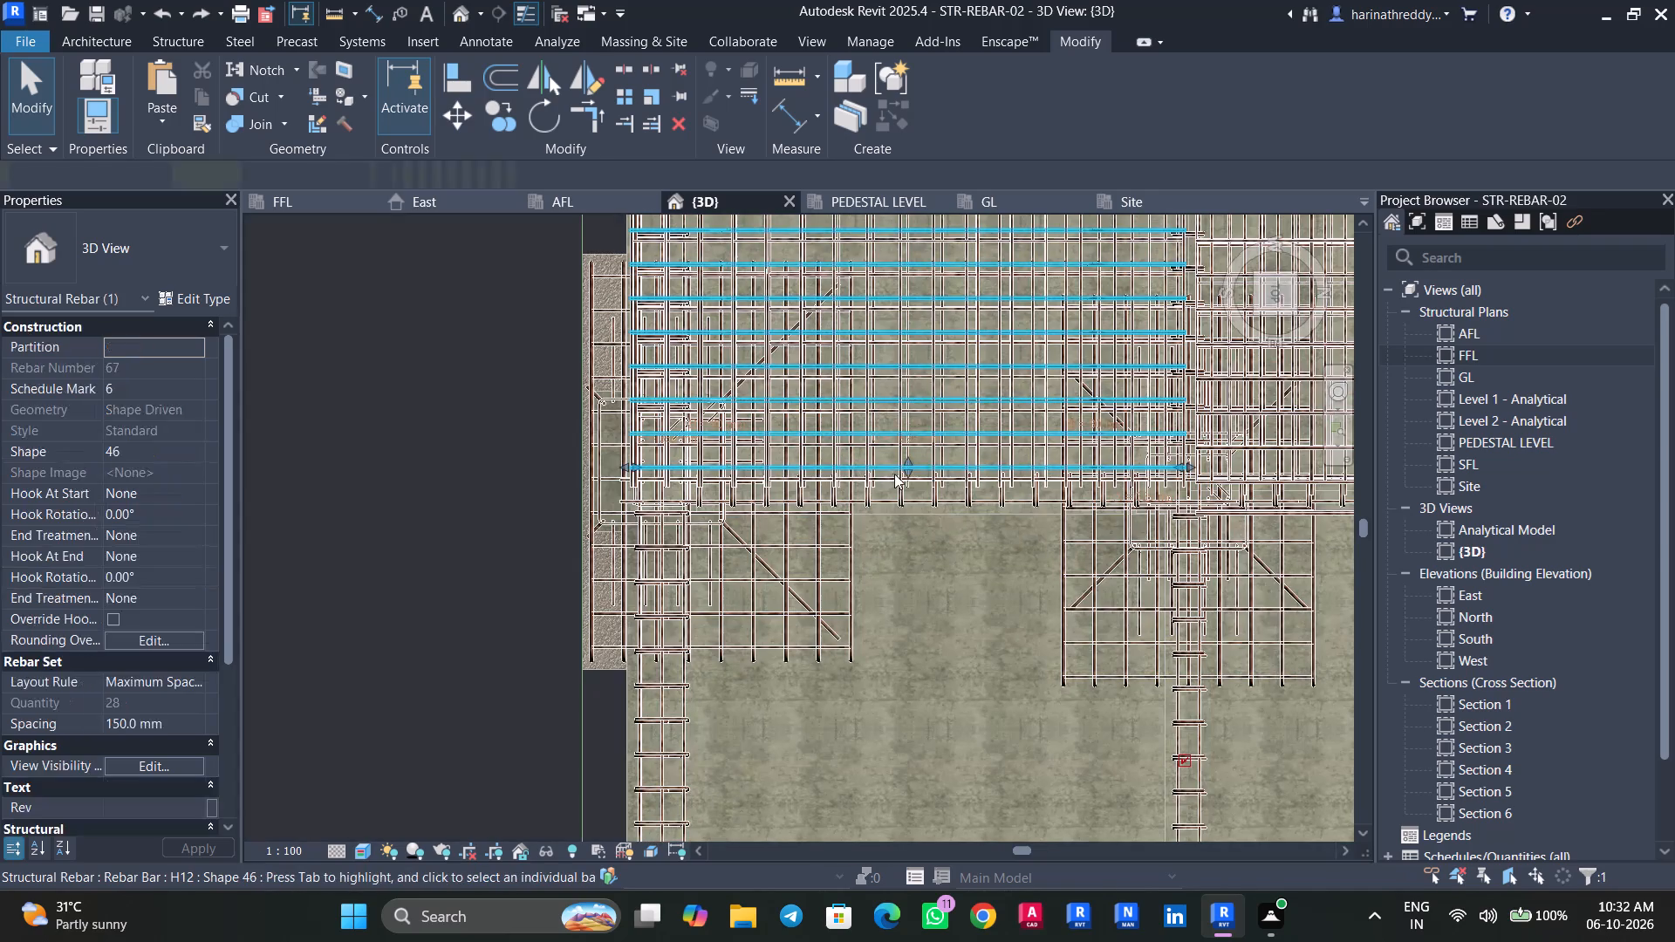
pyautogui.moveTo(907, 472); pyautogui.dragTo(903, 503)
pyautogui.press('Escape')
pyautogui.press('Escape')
# Pull the east end of the north-west slab's H10 bar set inward so its last bar clears the slab's east edge.
pyautogui.scroll(-4, 879, 601)
pyautogui.keyDown('shift'); pyautogui.moveTo(870, 659); pyautogui.dragTo(1153, 342, button='middle'); pyautogui.keyUp('shift')
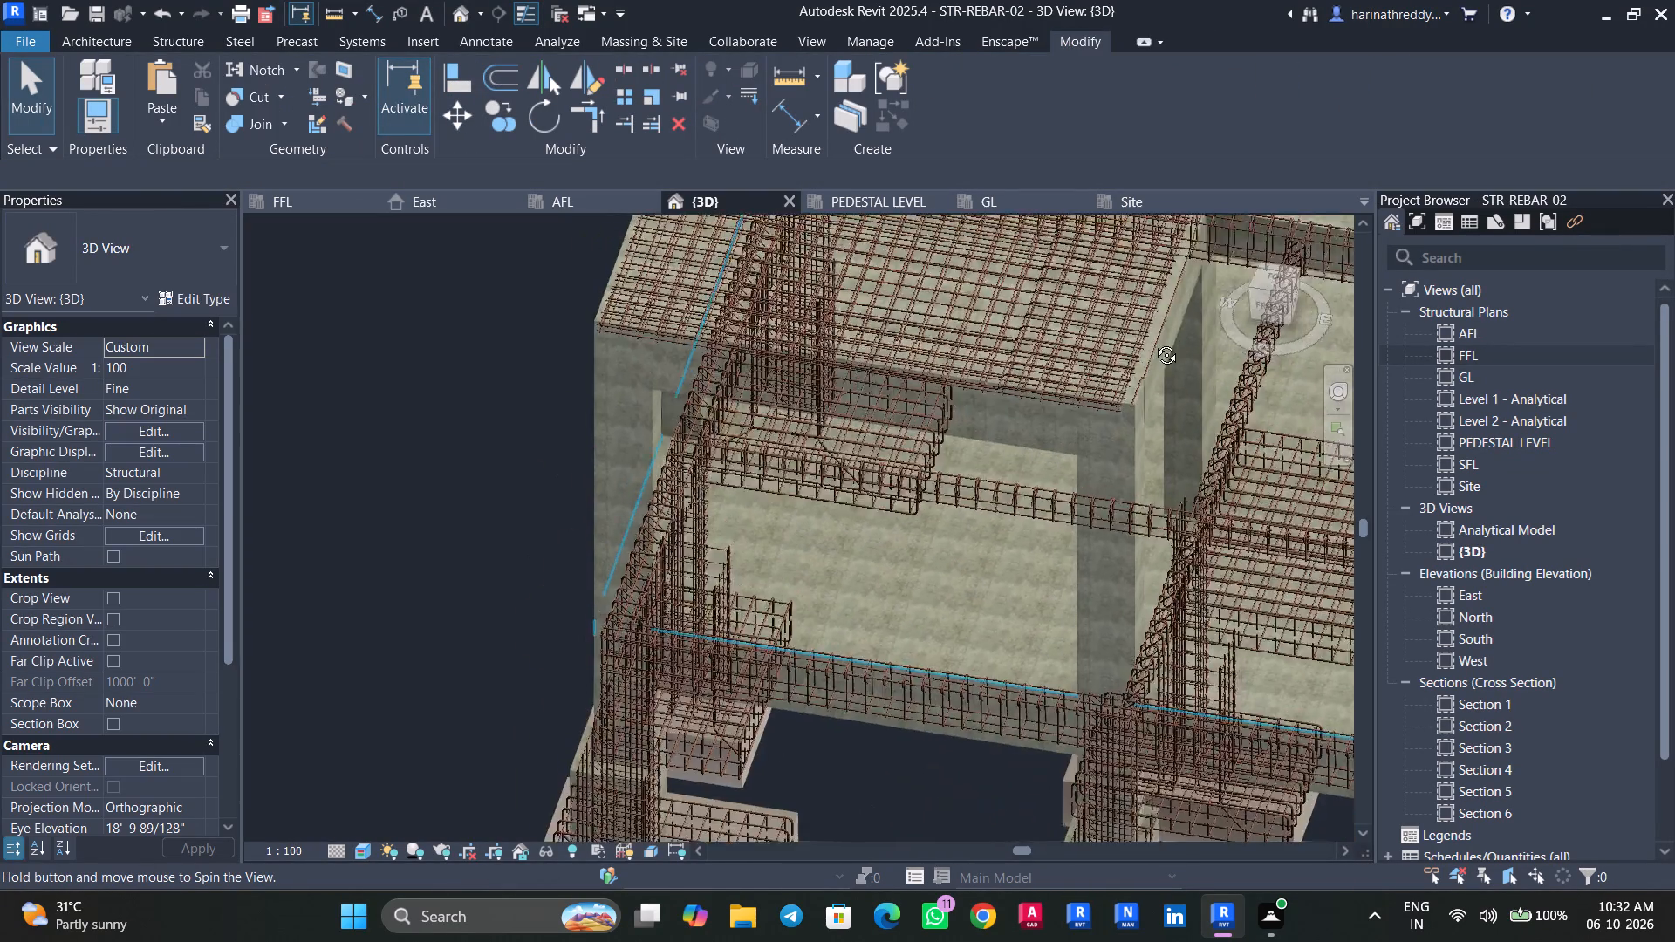
pyautogui.keyDown('shift'); pyautogui.moveTo(1153, 342); pyautogui.dragTo(610, 270, button='middle'); pyautogui.keyUp('shift')
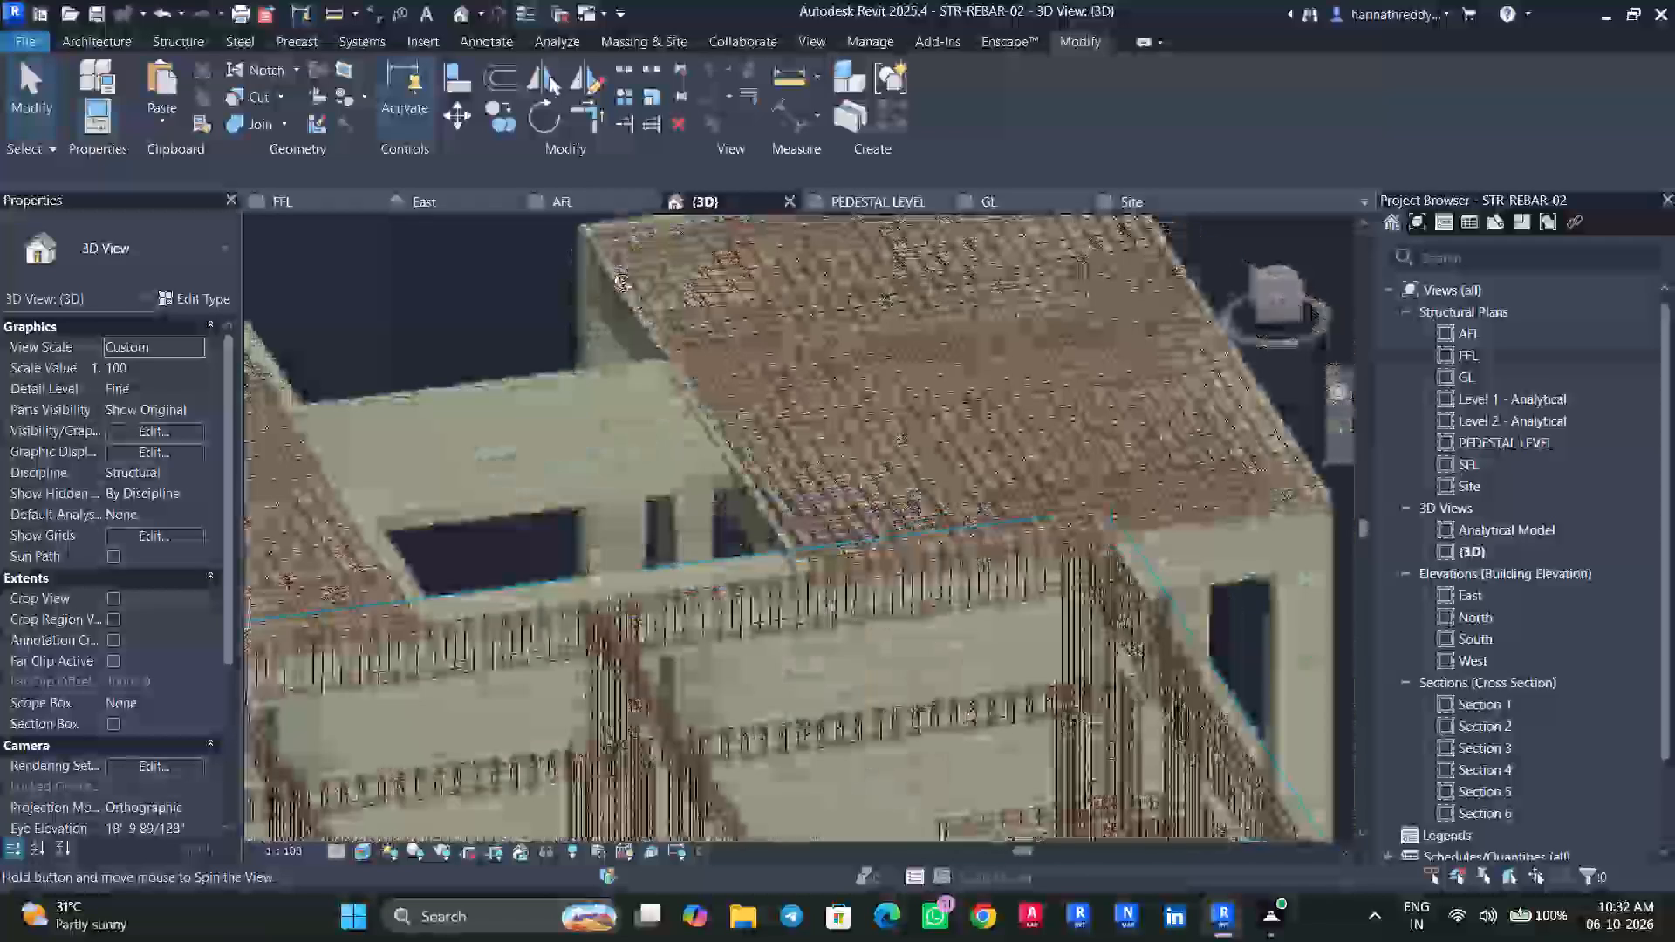
pyautogui.keyDown('shift'); pyautogui.moveTo(610, 270); pyautogui.dragTo(578, 315, button='middle'); pyautogui.keyUp('shift')
pyautogui.scroll(5, 631, 409)
pyautogui.click(635, 413)
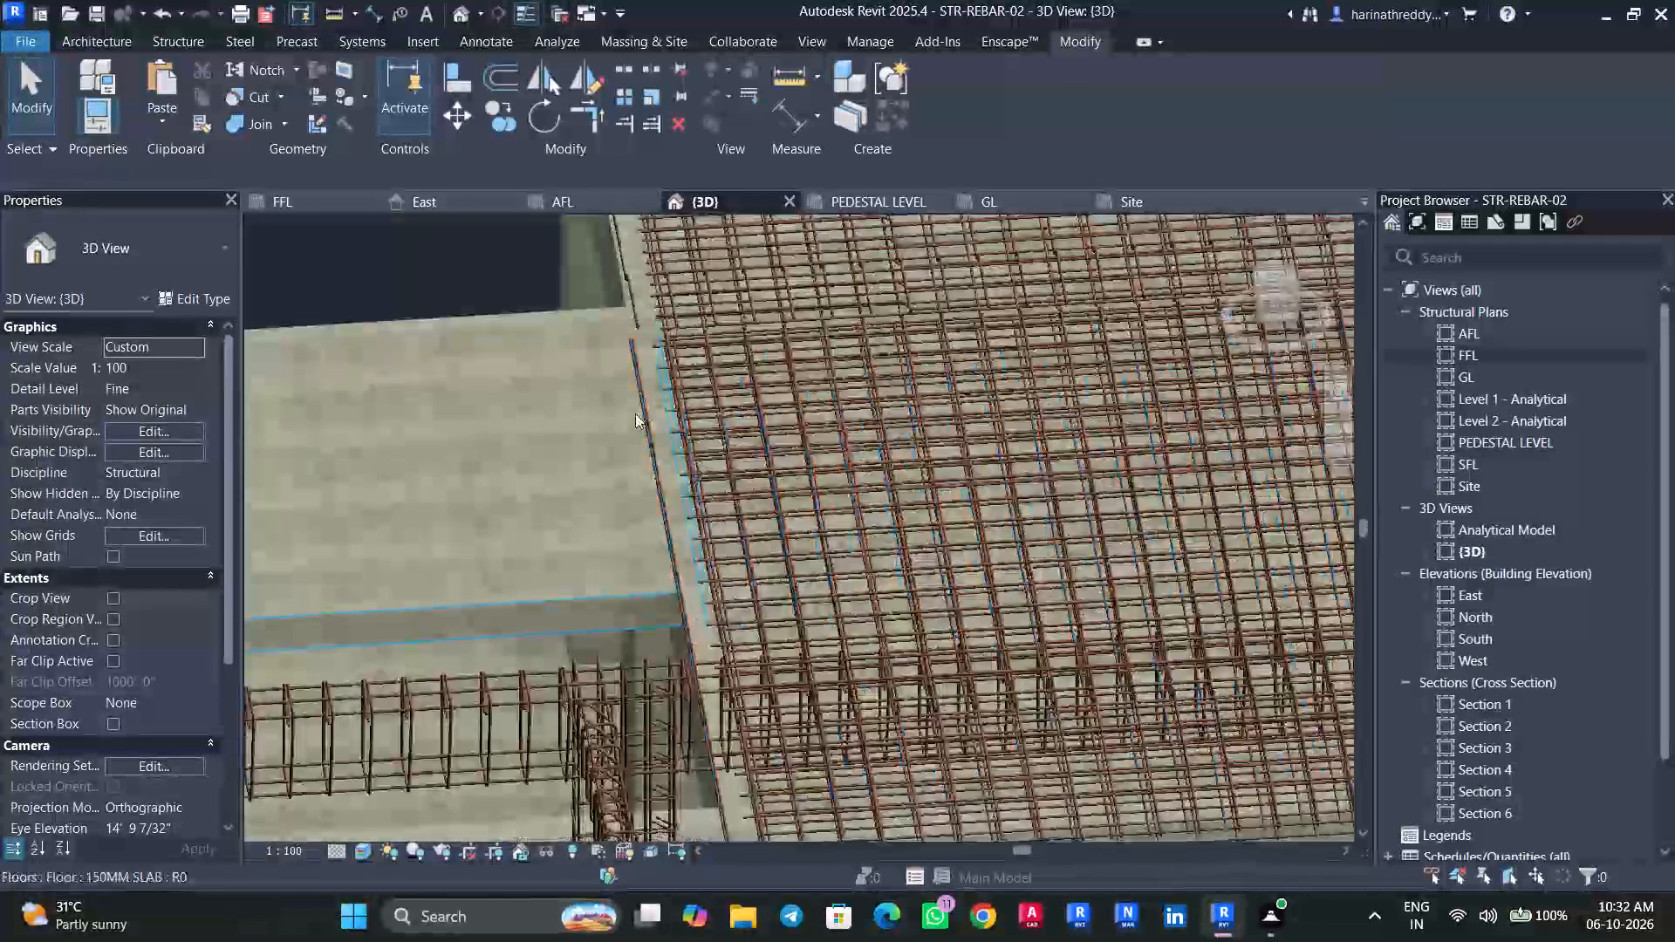
pyautogui.moveTo(682, 596); pyautogui.dragTo(716, 595)
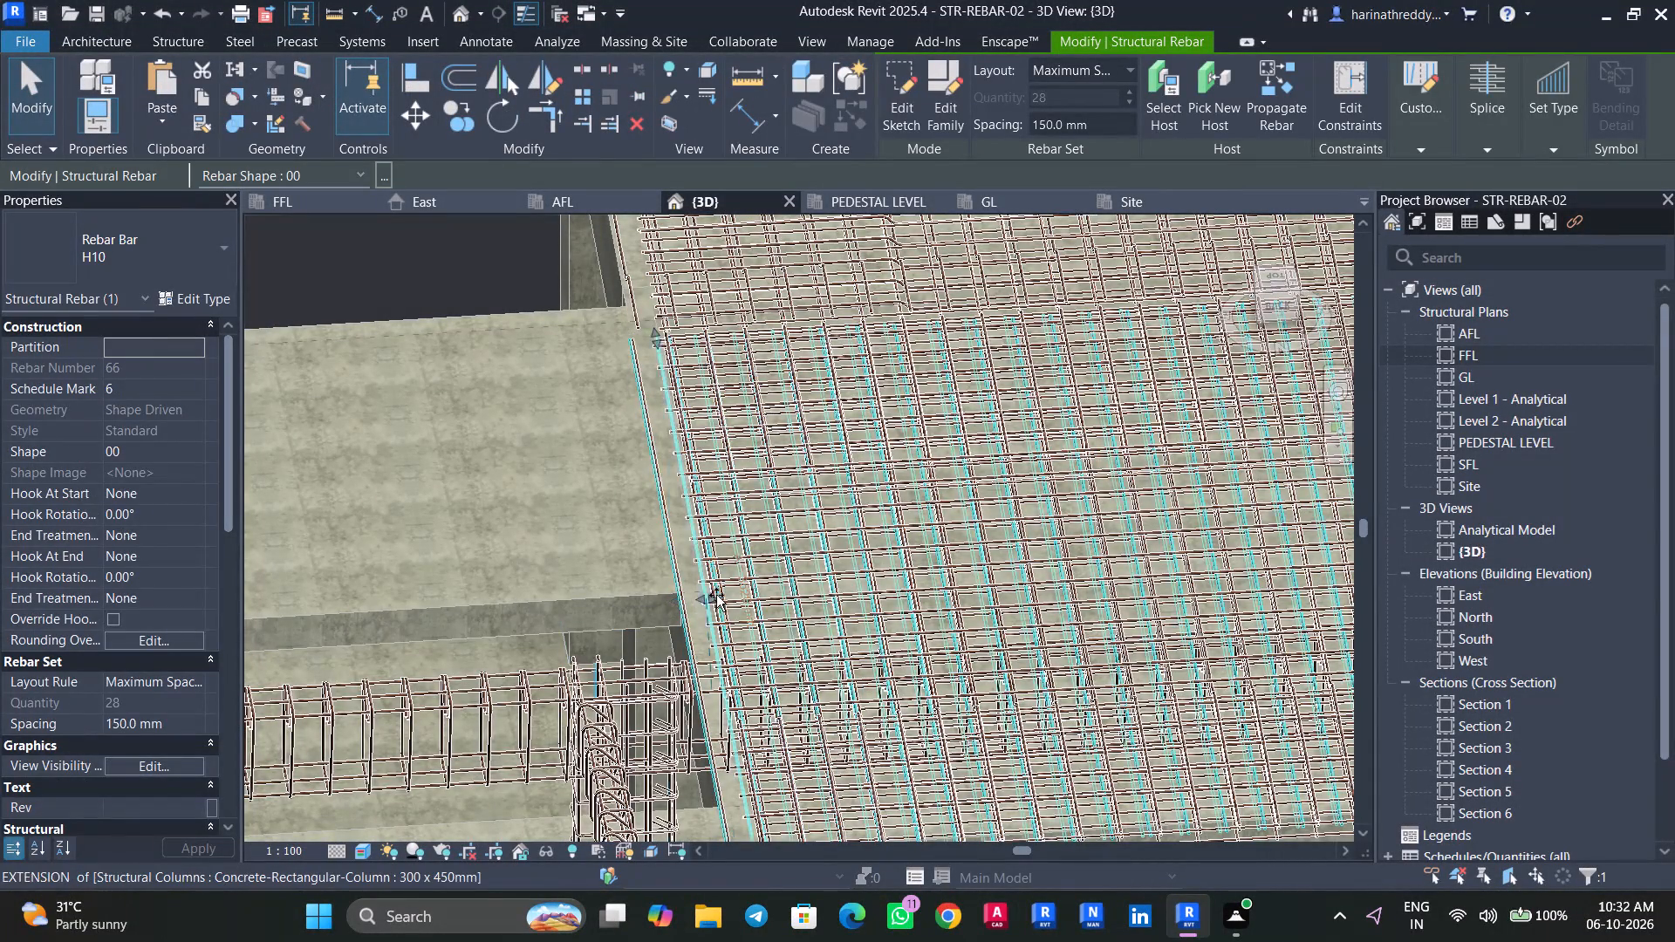
pyautogui.moveTo(716, 595); pyautogui.dragTo(718, 594)
pyautogui.press('Escape')
pyautogui.press('Escape')
pyautogui.click(633, 379)
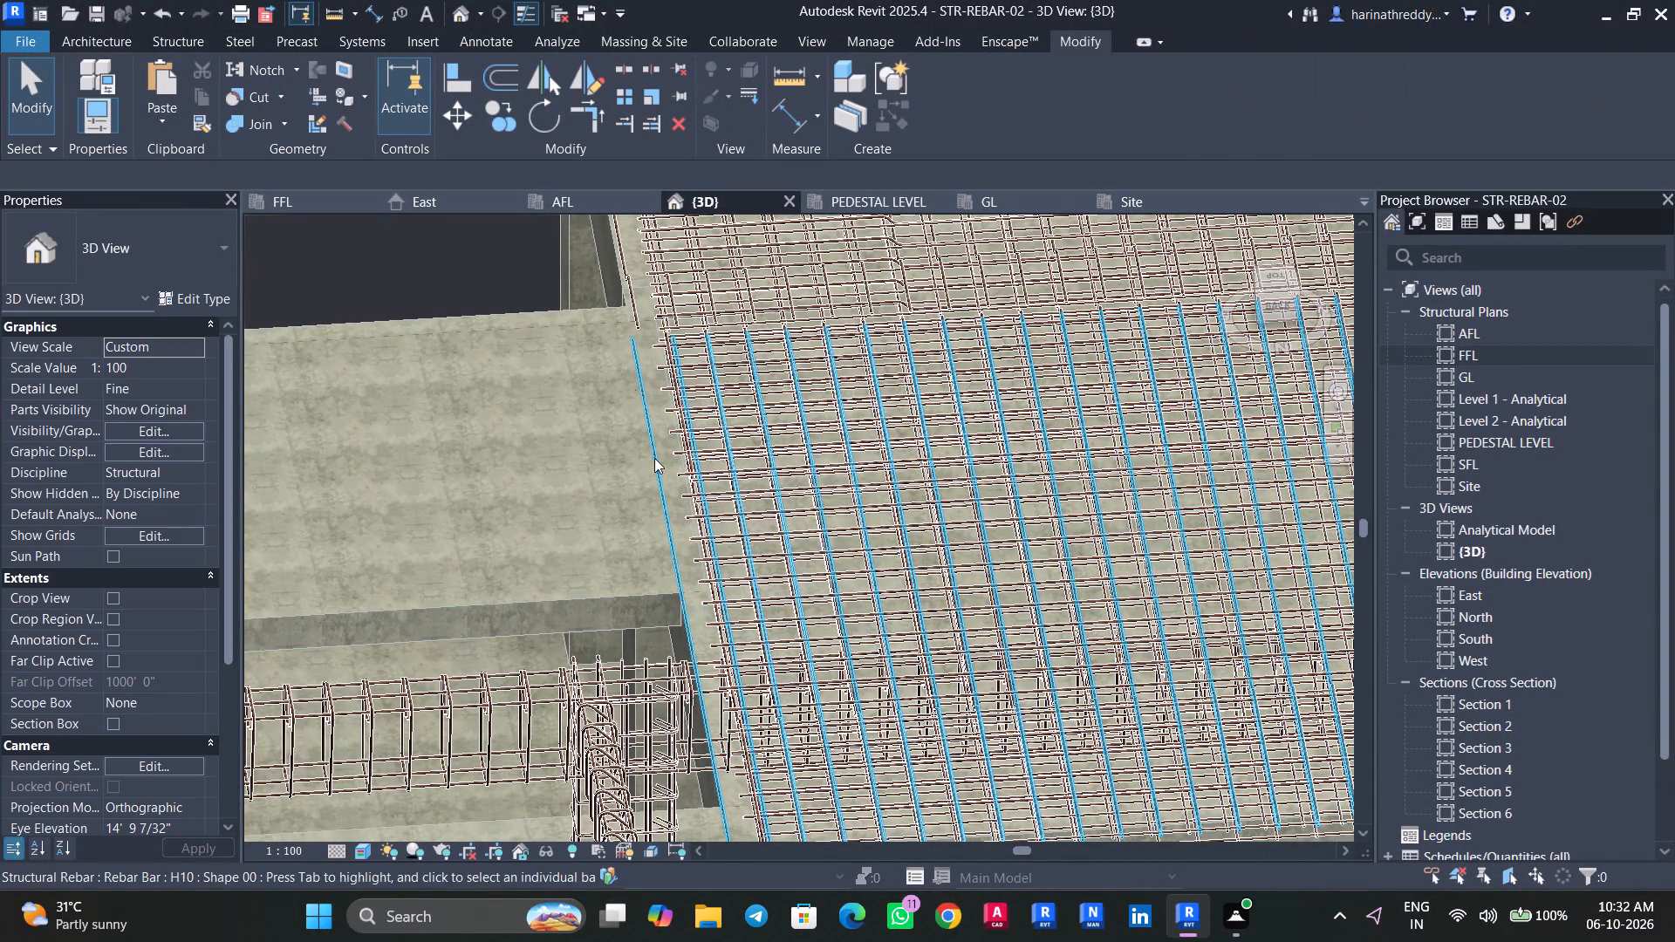
pyautogui.moveTo(687, 602); pyautogui.dragTo(731, 600)
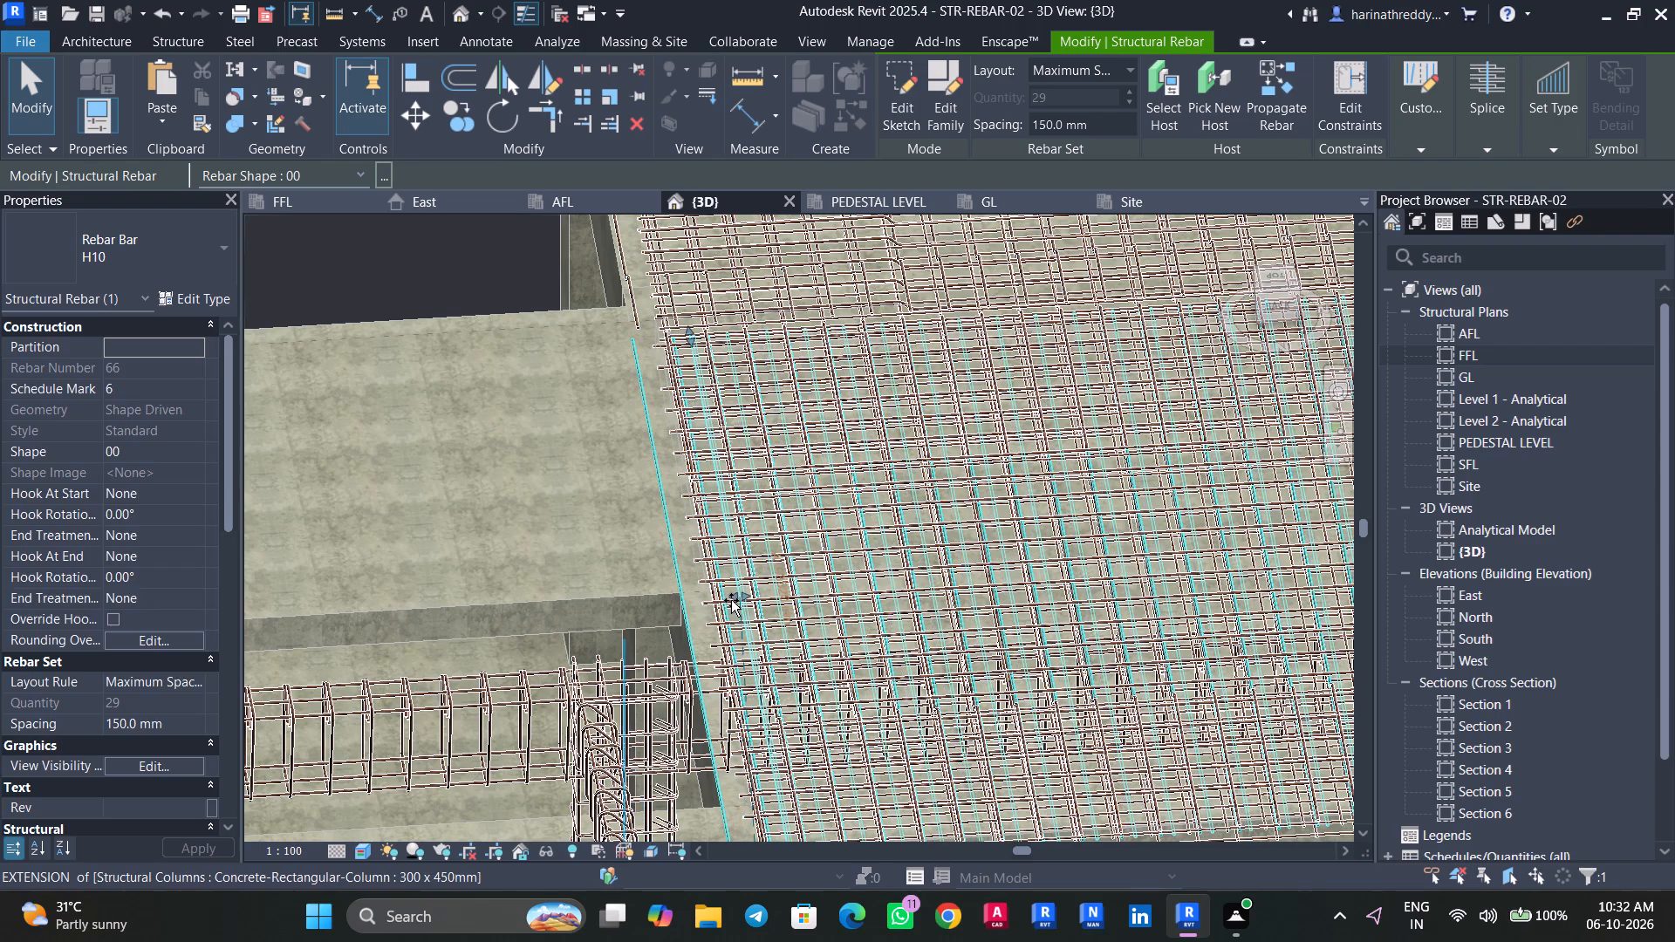
pyautogui.moveTo(731, 600); pyautogui.dragTo(719, 602)
pyautogui.press('Escape')
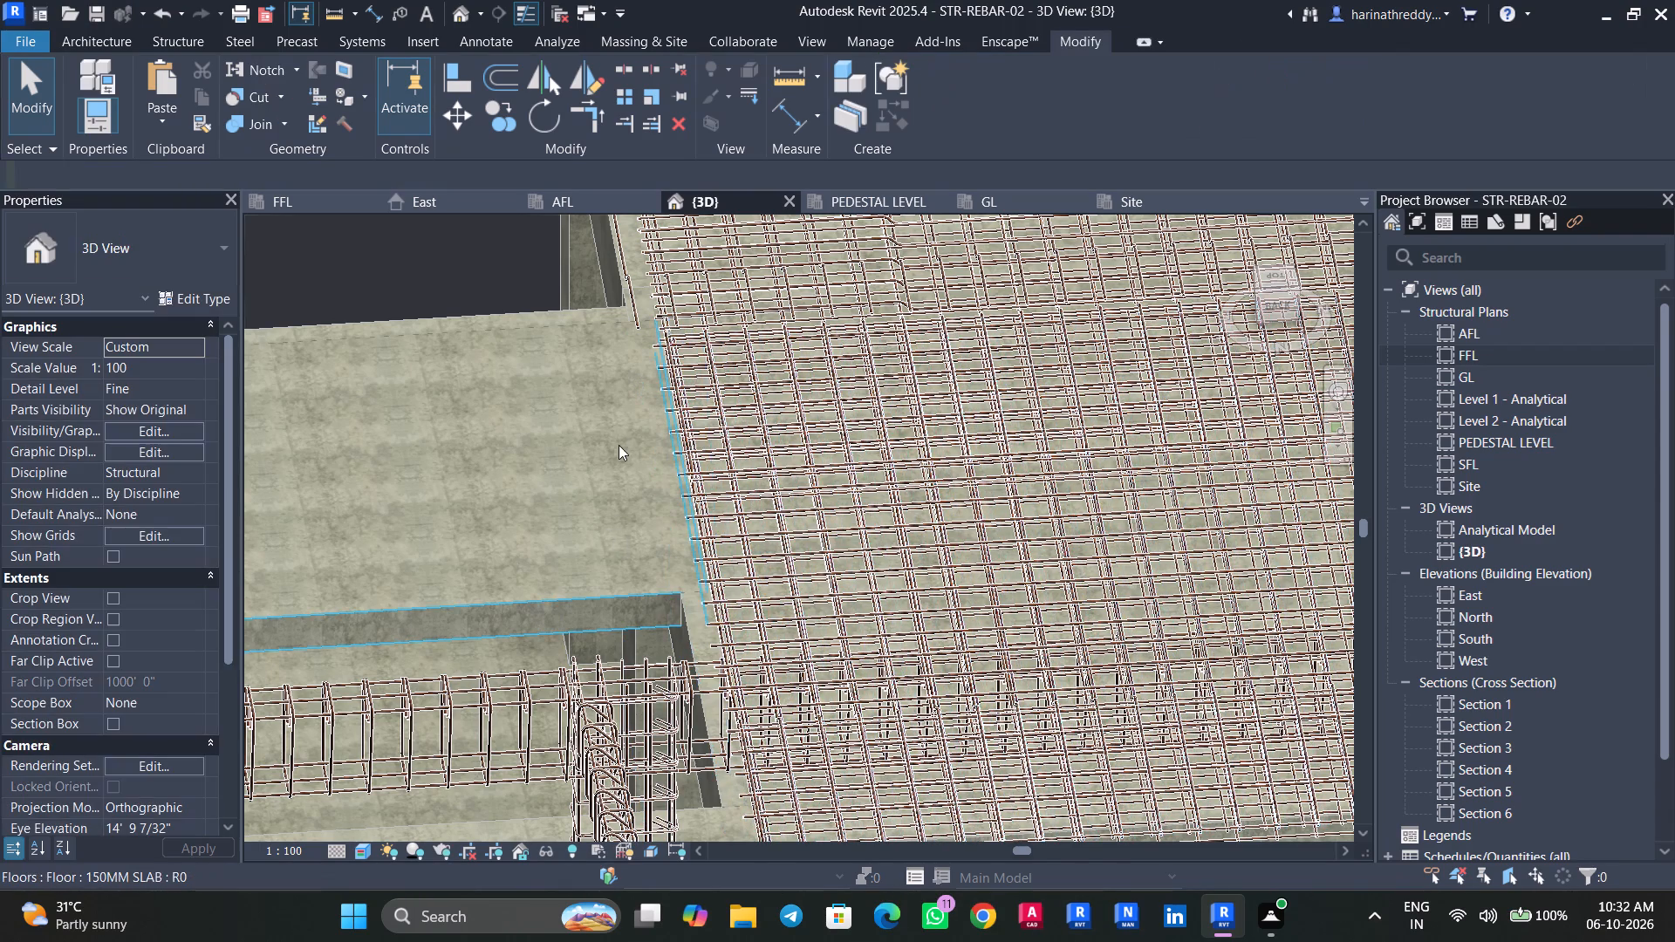
# Pull the east end of the south-west slab's cranked H12 bar set inward so its last bar clears the east edge.
pyautogui.moveTo(619, 454); pyautogui.dragTo(649, 733, button='middle')
pyautogui.press('Escape')
pyautogui.click(650, 520)
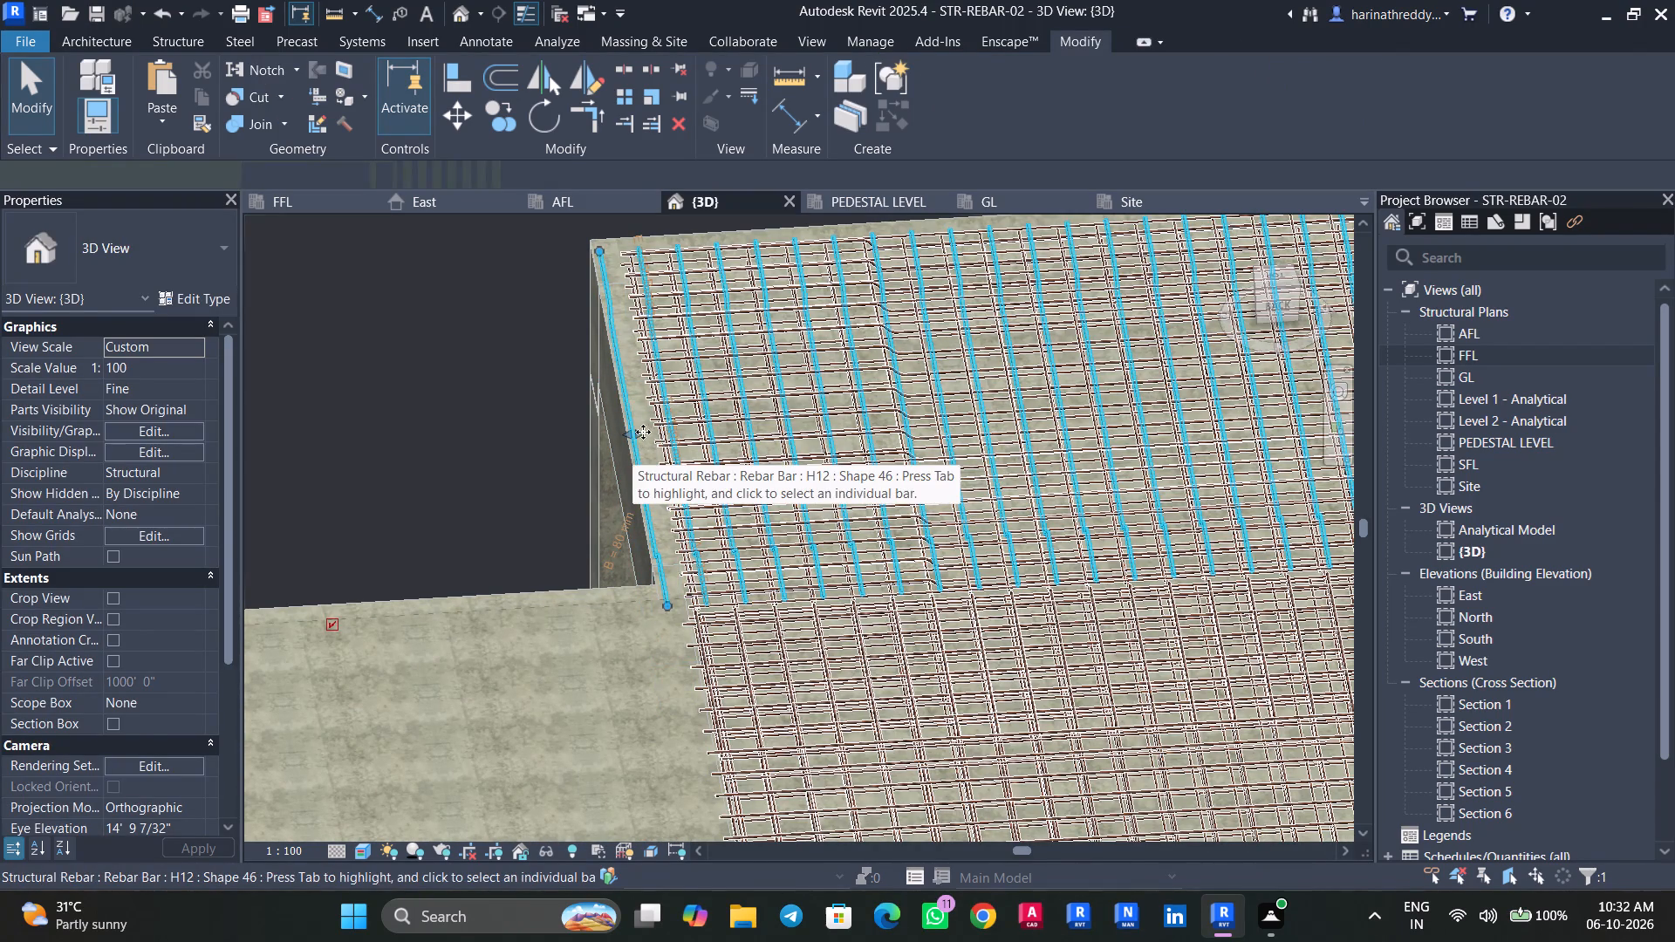
pyautogui.moveTo(639, 434); pyautogui.dragTo(676, 437)
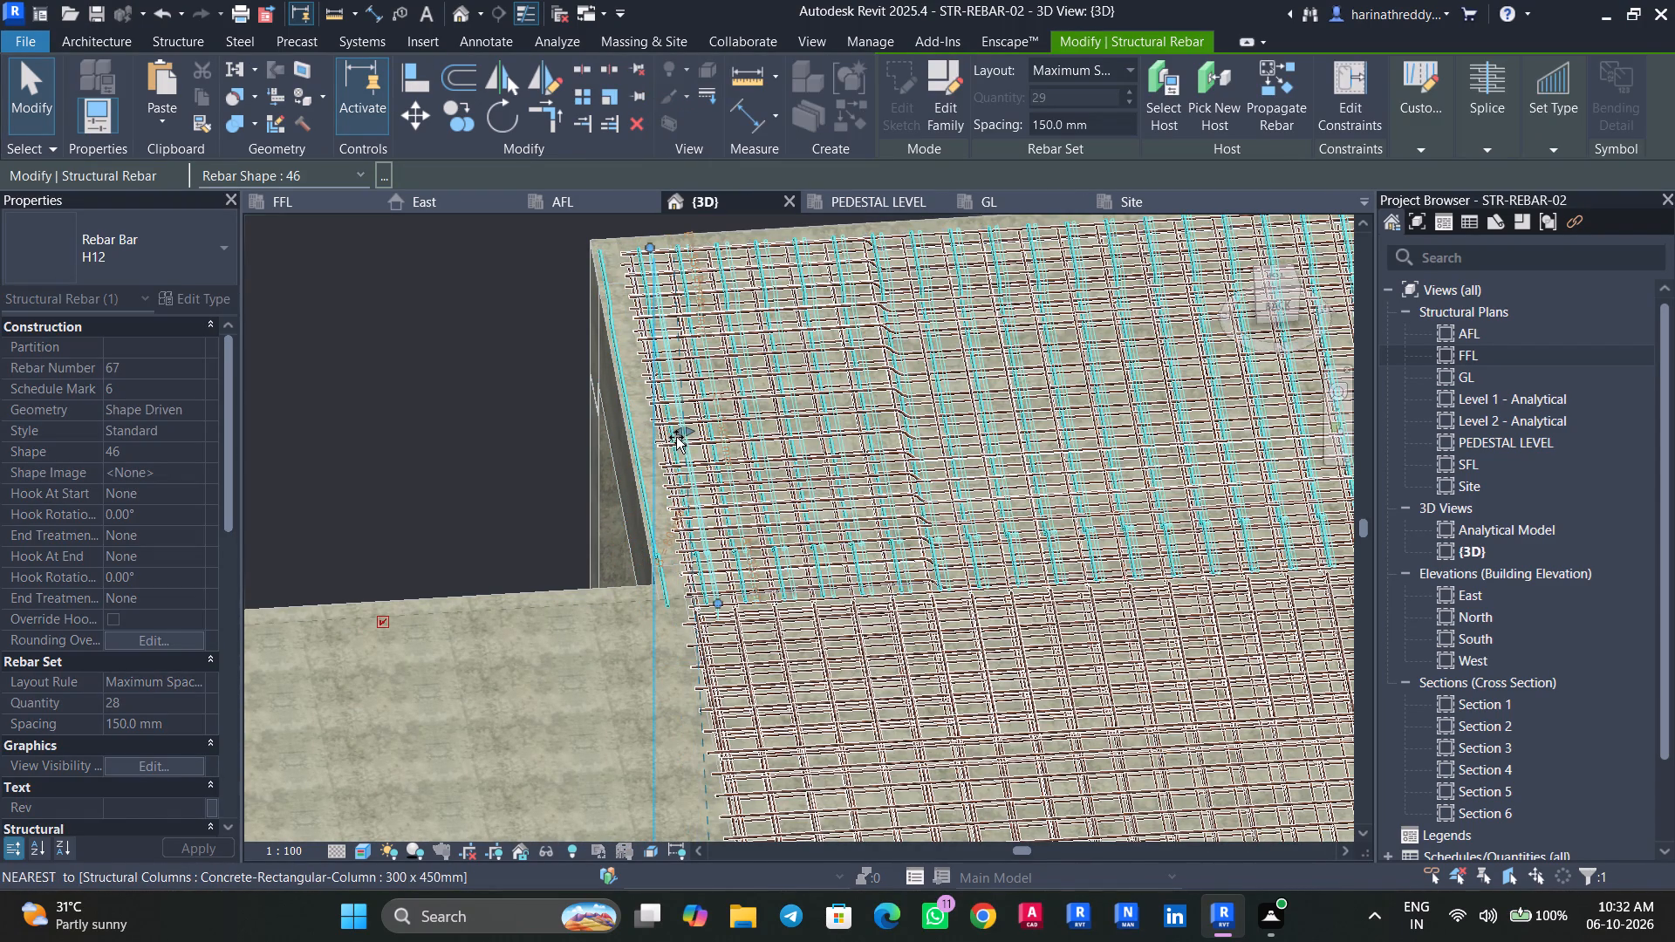
pyautogui.moveTo(676, 437); pyautogui.dragTo(675, 439)
pyautogui.press('Escape')
pyautogui.press('Escape')
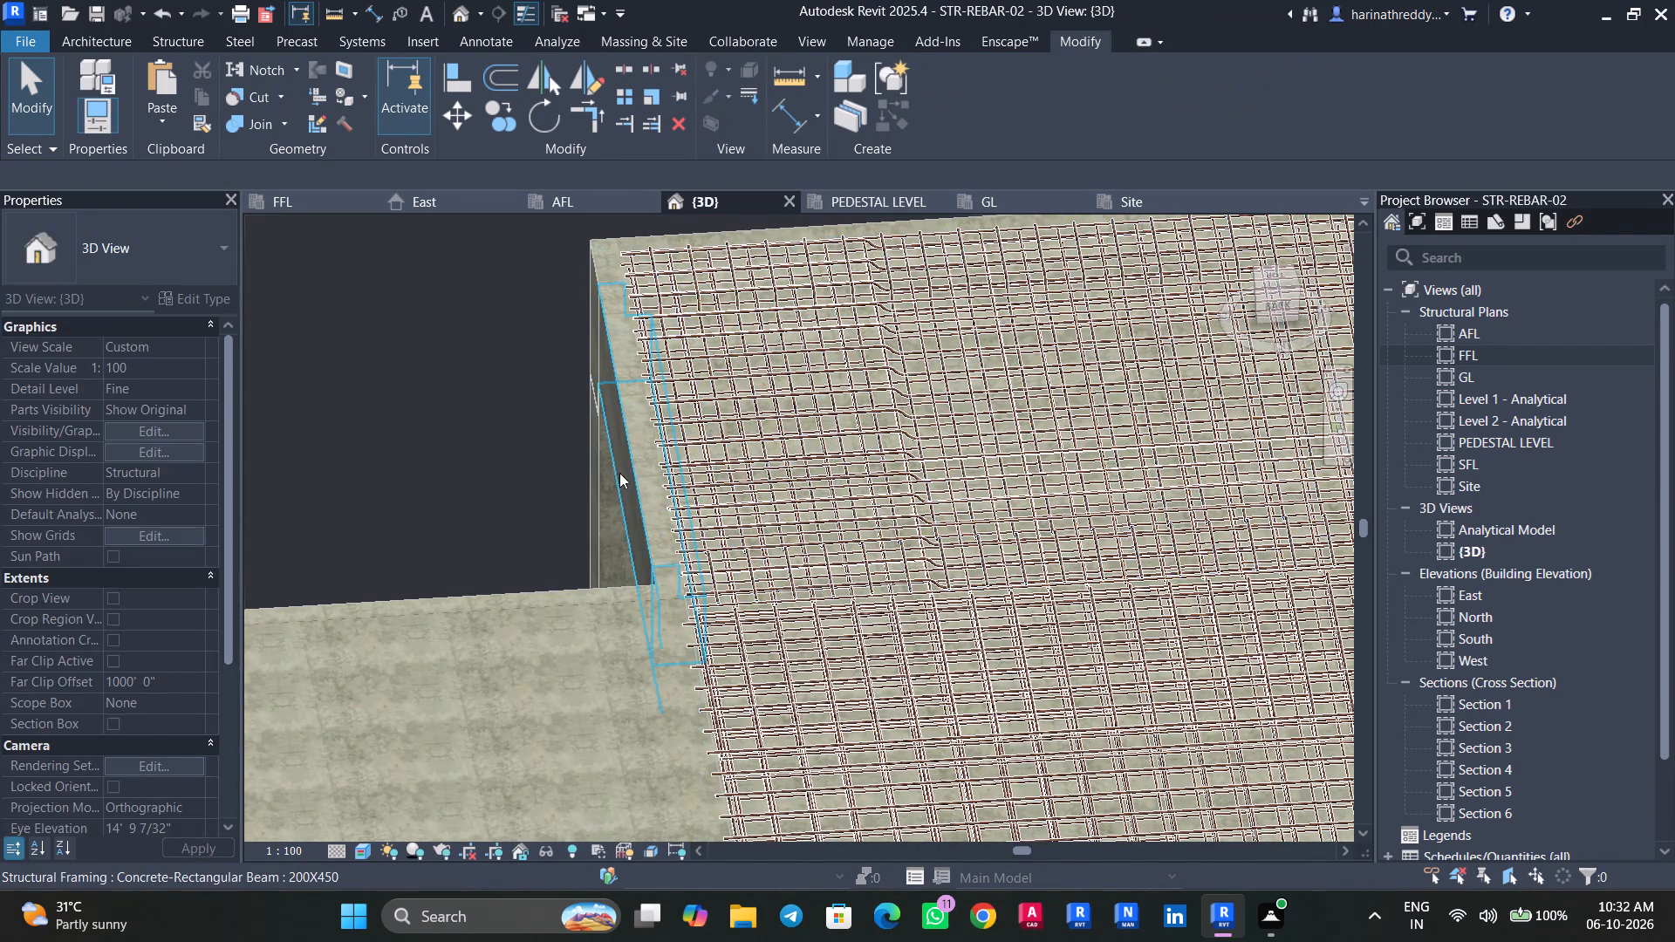
# Examine the south-west slab's H10 bar set along the east edge and beam from several angles, checking its fit.
pyautogui.scroll(9, 654, 449)
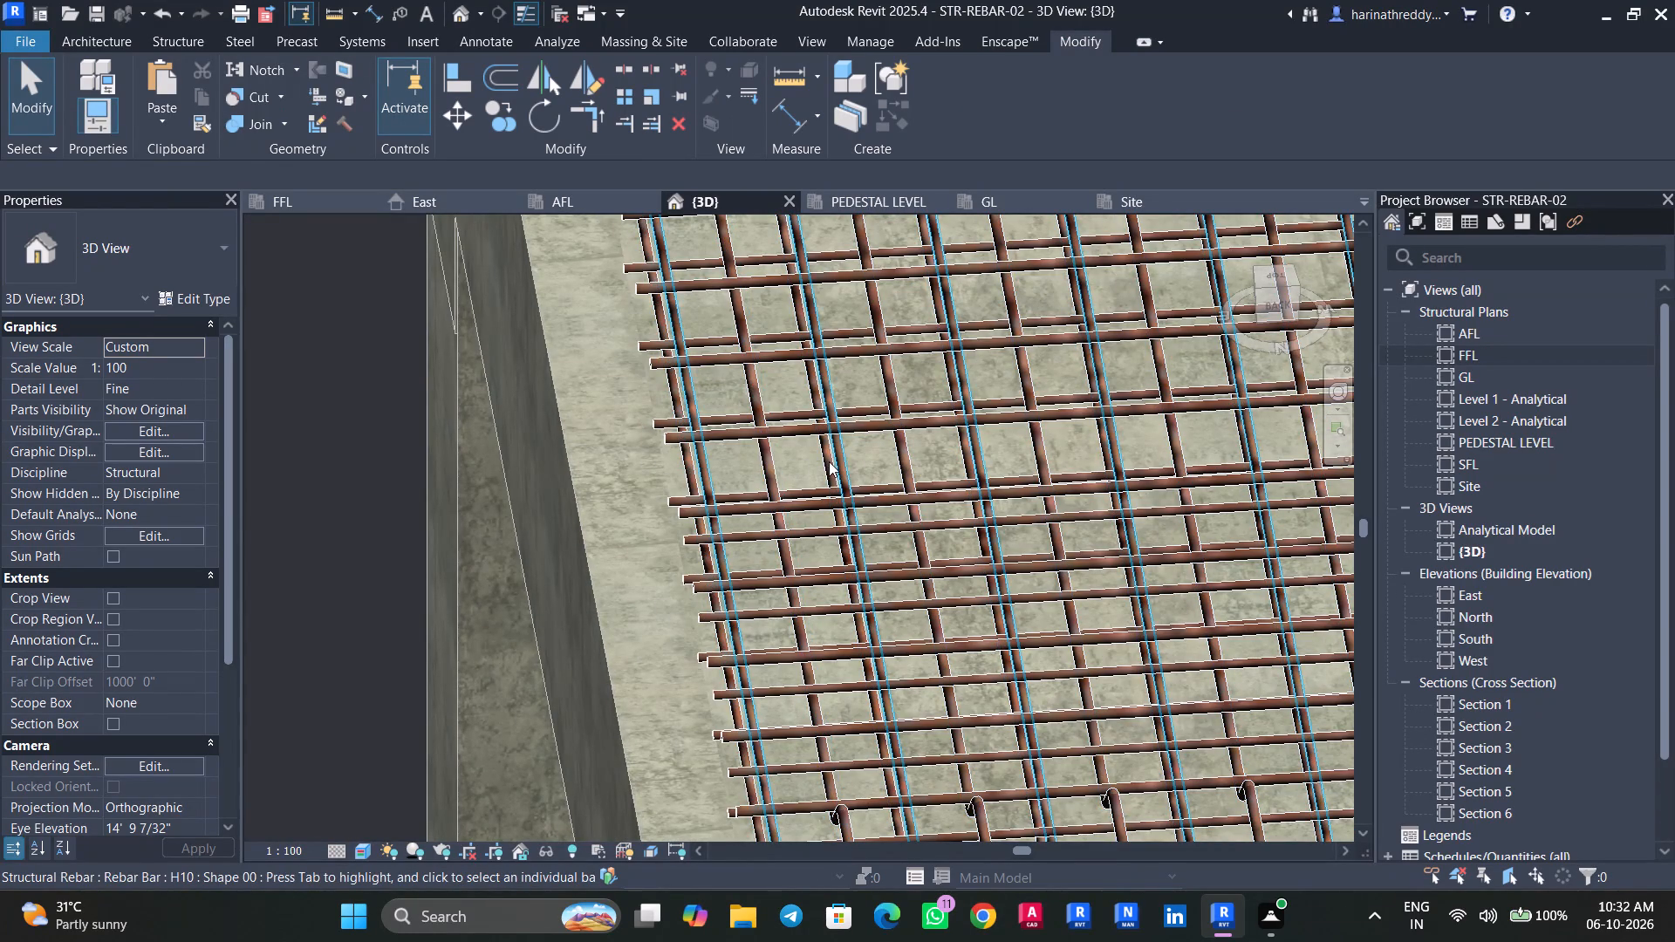
pyautogui.click(827, 461)
pyautogui.scroll(-5, 827, 461)
pyautogui.scroll(1, 827, 461)
pyautogui.scroll(-1, 827, 461)
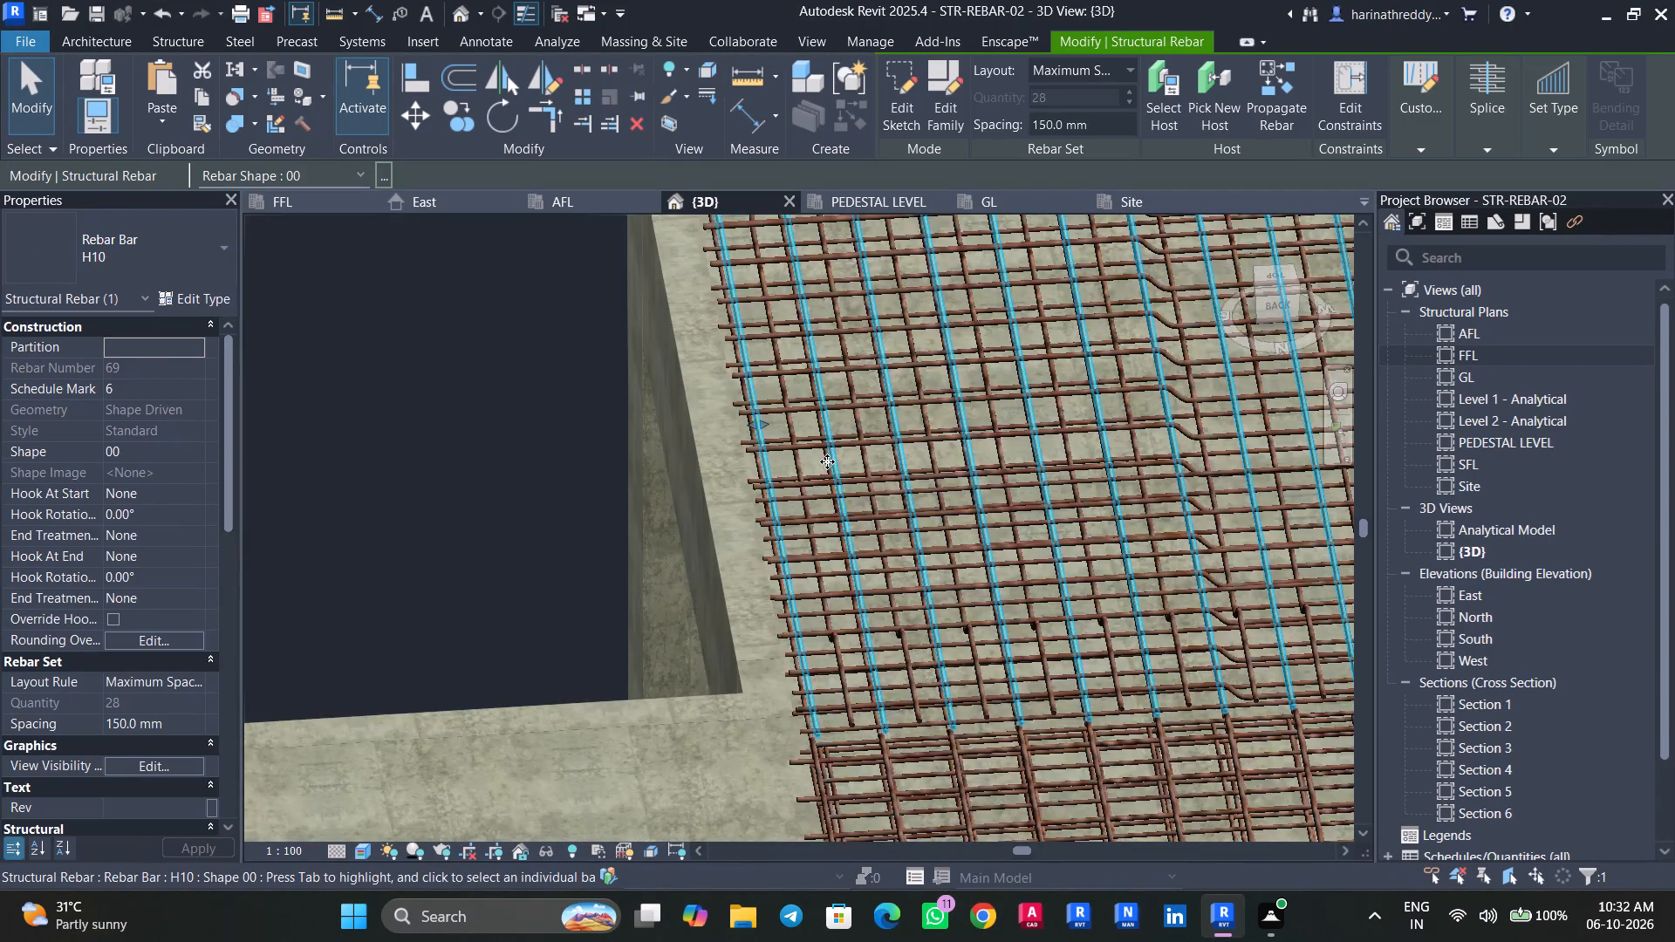
pyautogui.scroll(-3, 827, 461)
pyautogui.keyDown('shift'); pyautogui.moveTo(825, 468); pyautogui.dragTo(998, 397, button='middle'); pyautogui.keyUp('shift')
pyautogui.press('Escape')
pyautogui.press('Escape')
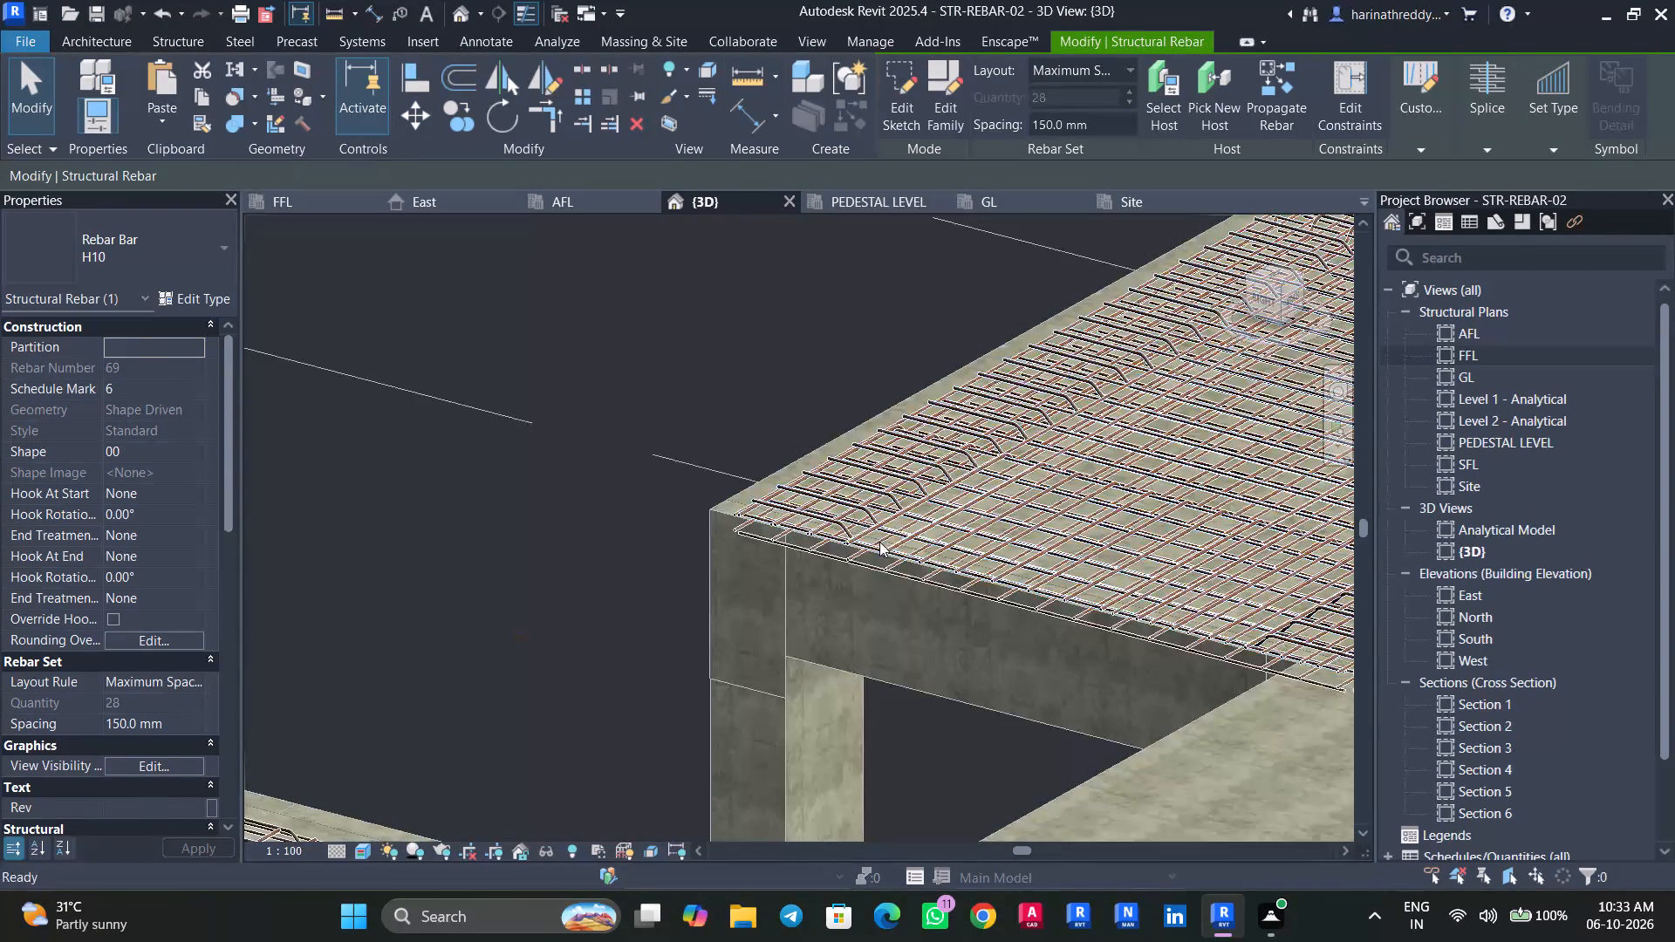
pyautogui.click(871, 570)
pyautogui.scroll(1, 852, 617)
pyautogui.keyDown('shift'); pyautogui.moveTo(851, 618); pyautogui.dragTo(664, 738, button='middle'); pyautogui.keyUp('shift')
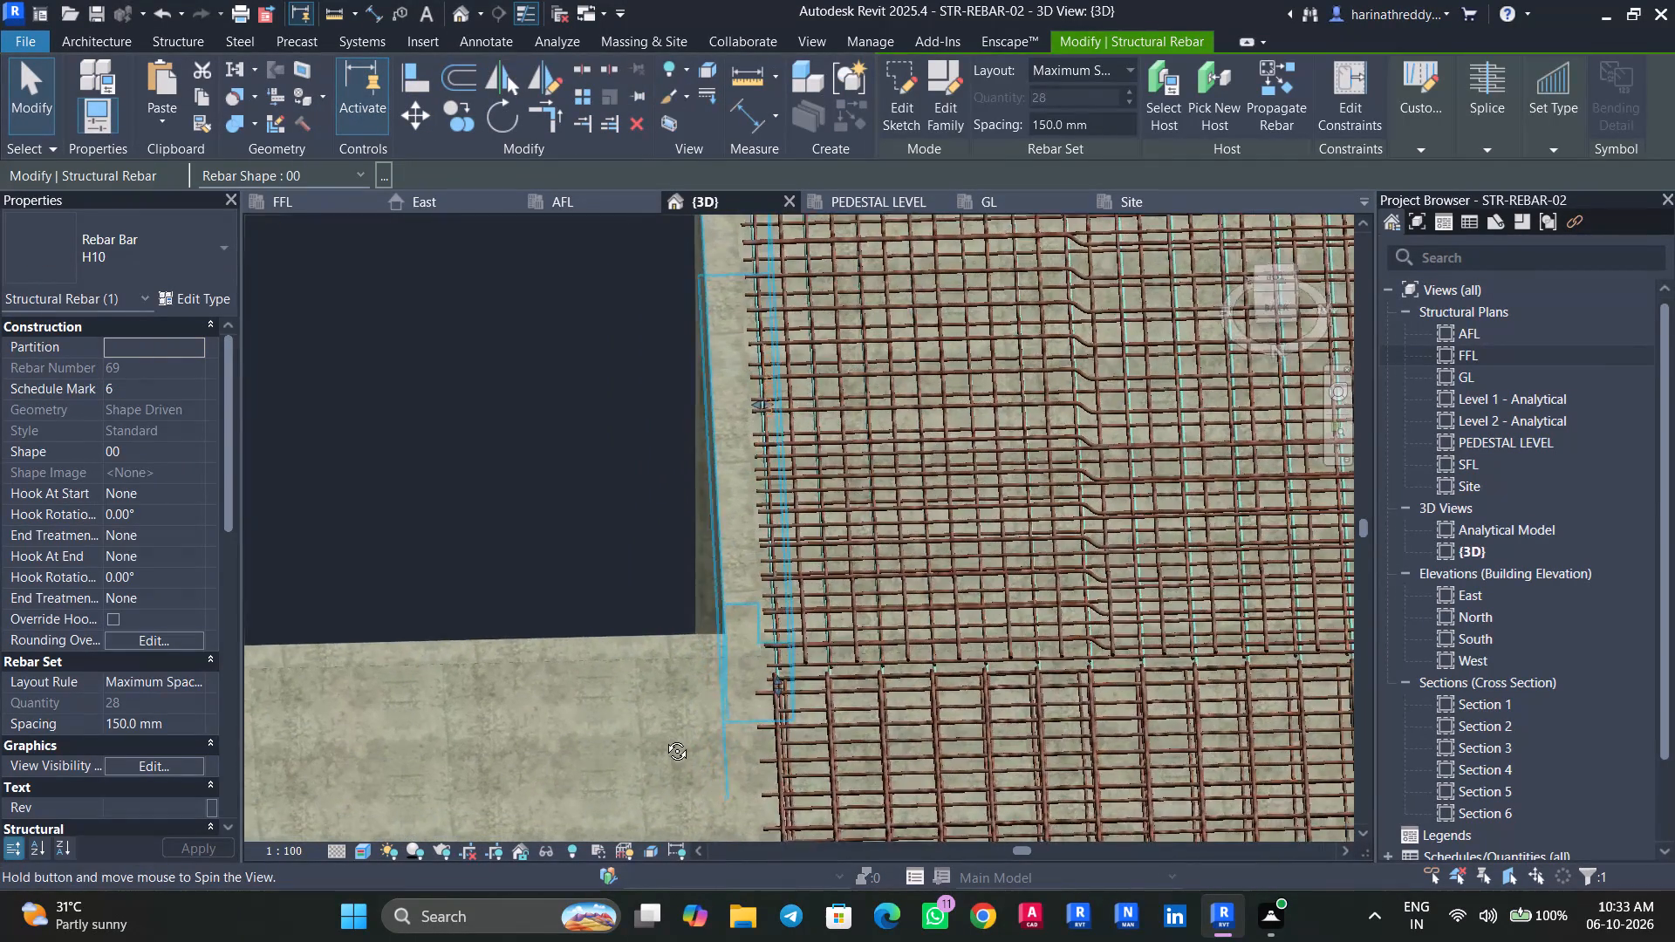
pyautogui.keyDown('shift'); pyautogui.moveTo(664, 738); pyautogui.dragTo(830, 654, button='middle'); pyautogui.keyUp('shift')
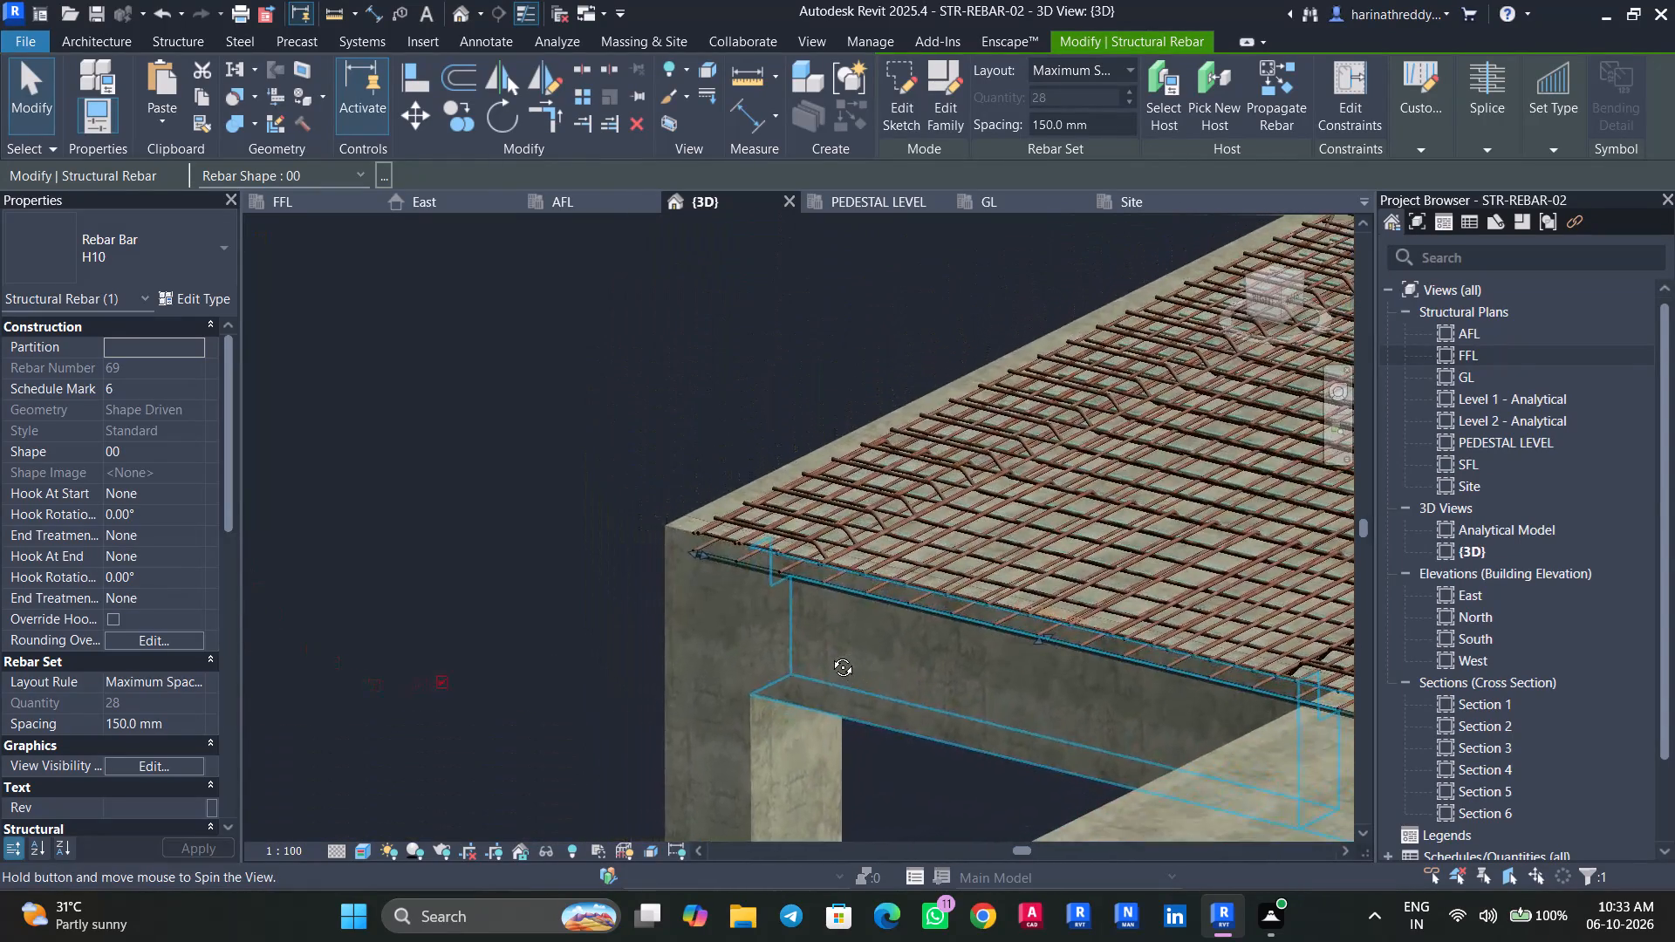
pyautogui.keyDown('shift'); pyautogui.moveTo(830, 654); pyautogui.dragTo(623, 774, button='middle'); pyautogui.keyUp('shift')
pyautogui.keyDown('shift'); pyautogui.moveTo(629, 491); pyautogui.dragTo(612, 638, button='middle'); pyautogui.keyUp('shift')
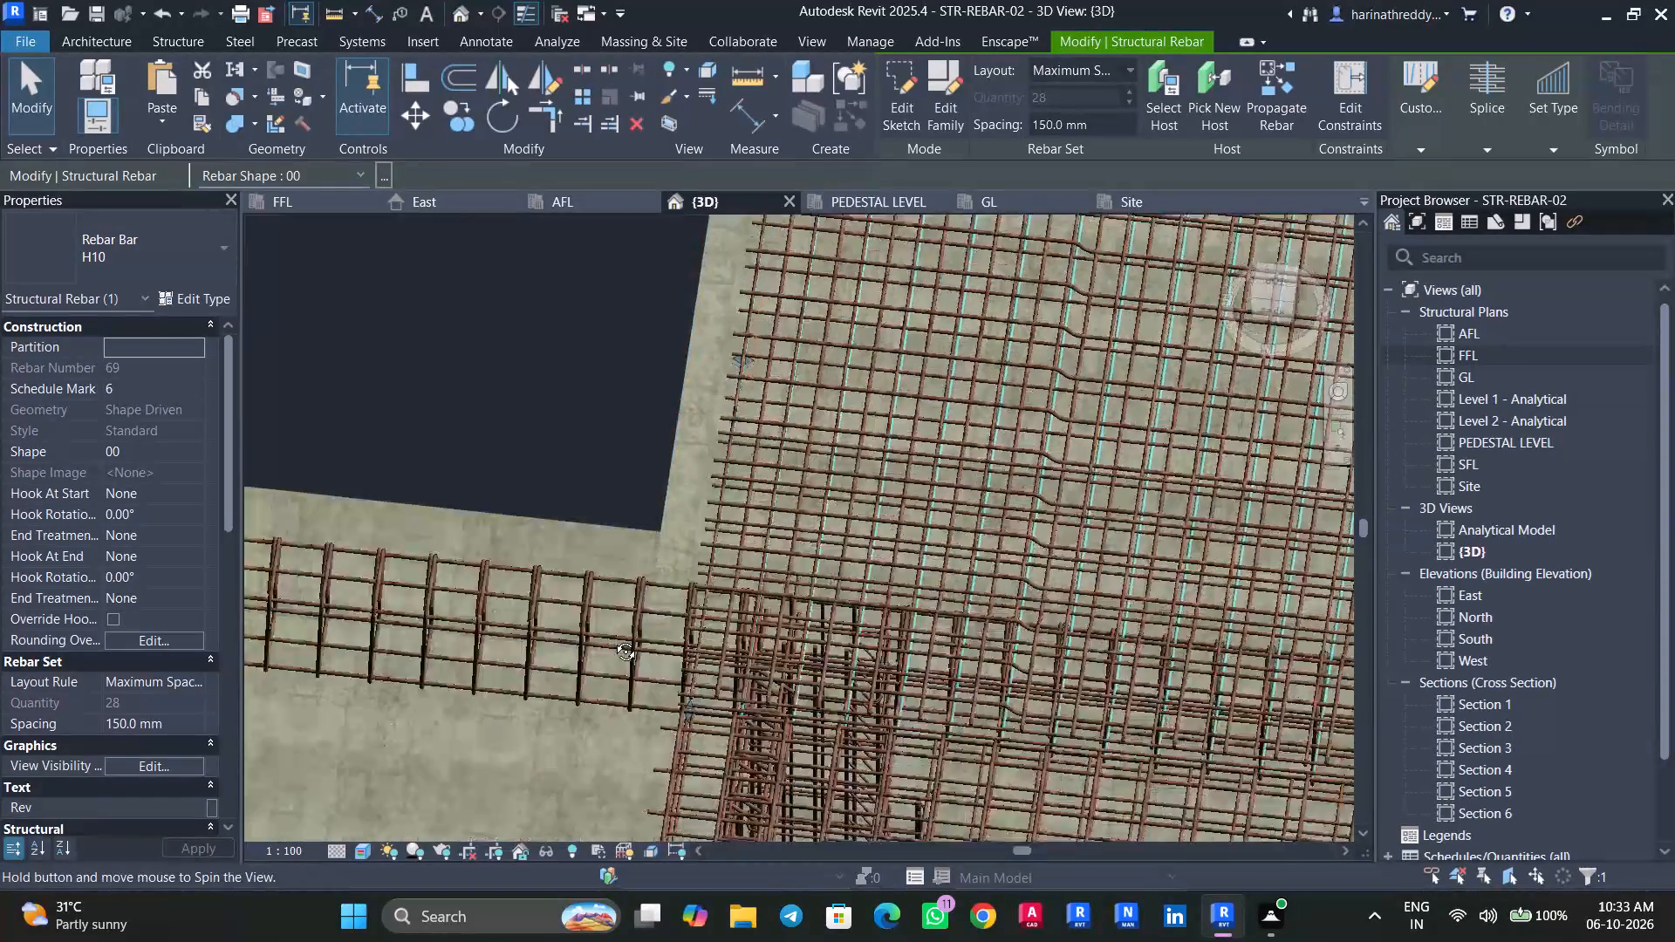
pyautogui.keyDown('shift'); pyautogui.moveTo(612, 638); pyautogui.dragTo(609, 722, button='middle'); pyautogui.keyUp('shift')
pyautogui.scroll(-9, 609, 701)
pyautogui.press('Escape')
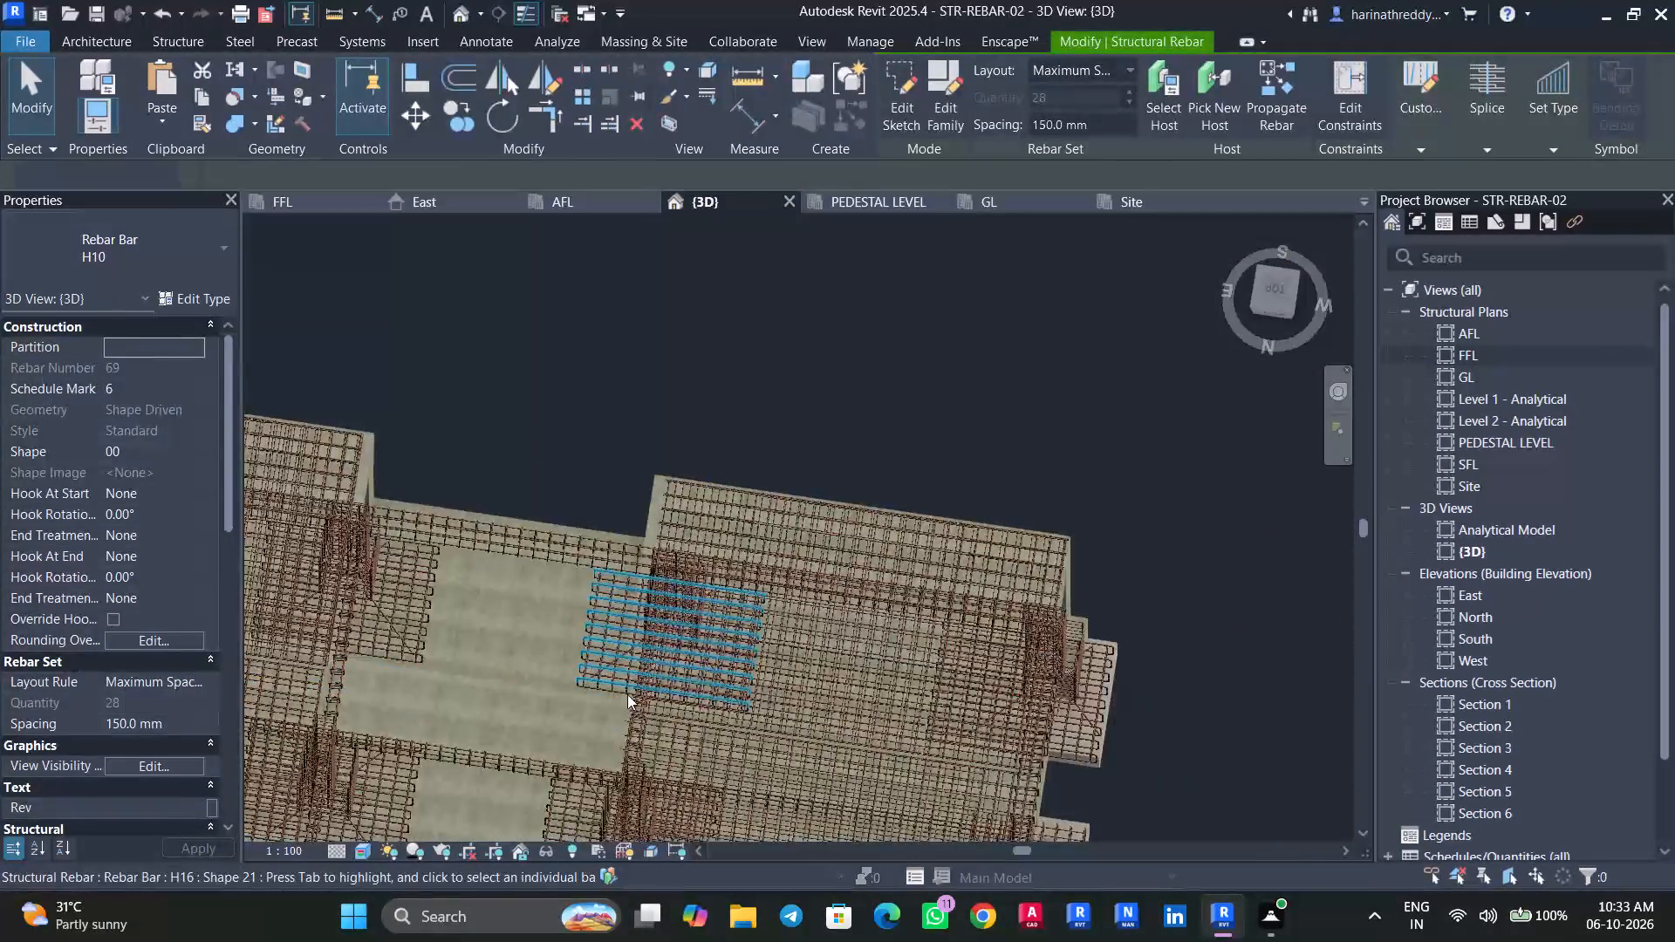
pyautogui.press('Escape')
pyautogui.press('Escape')
# Examine the cranked H12 bars and crossing H10 bars close up along the south-west slab's south edge.
pyautogui.keyDown('shift'); pyautogui.moveTo(1236, 717); pyautogui.dragTo(1362, 431, button='middle'); pyautogui.keyUp('shift')
pyautogui.scroll(8, 915, 572)
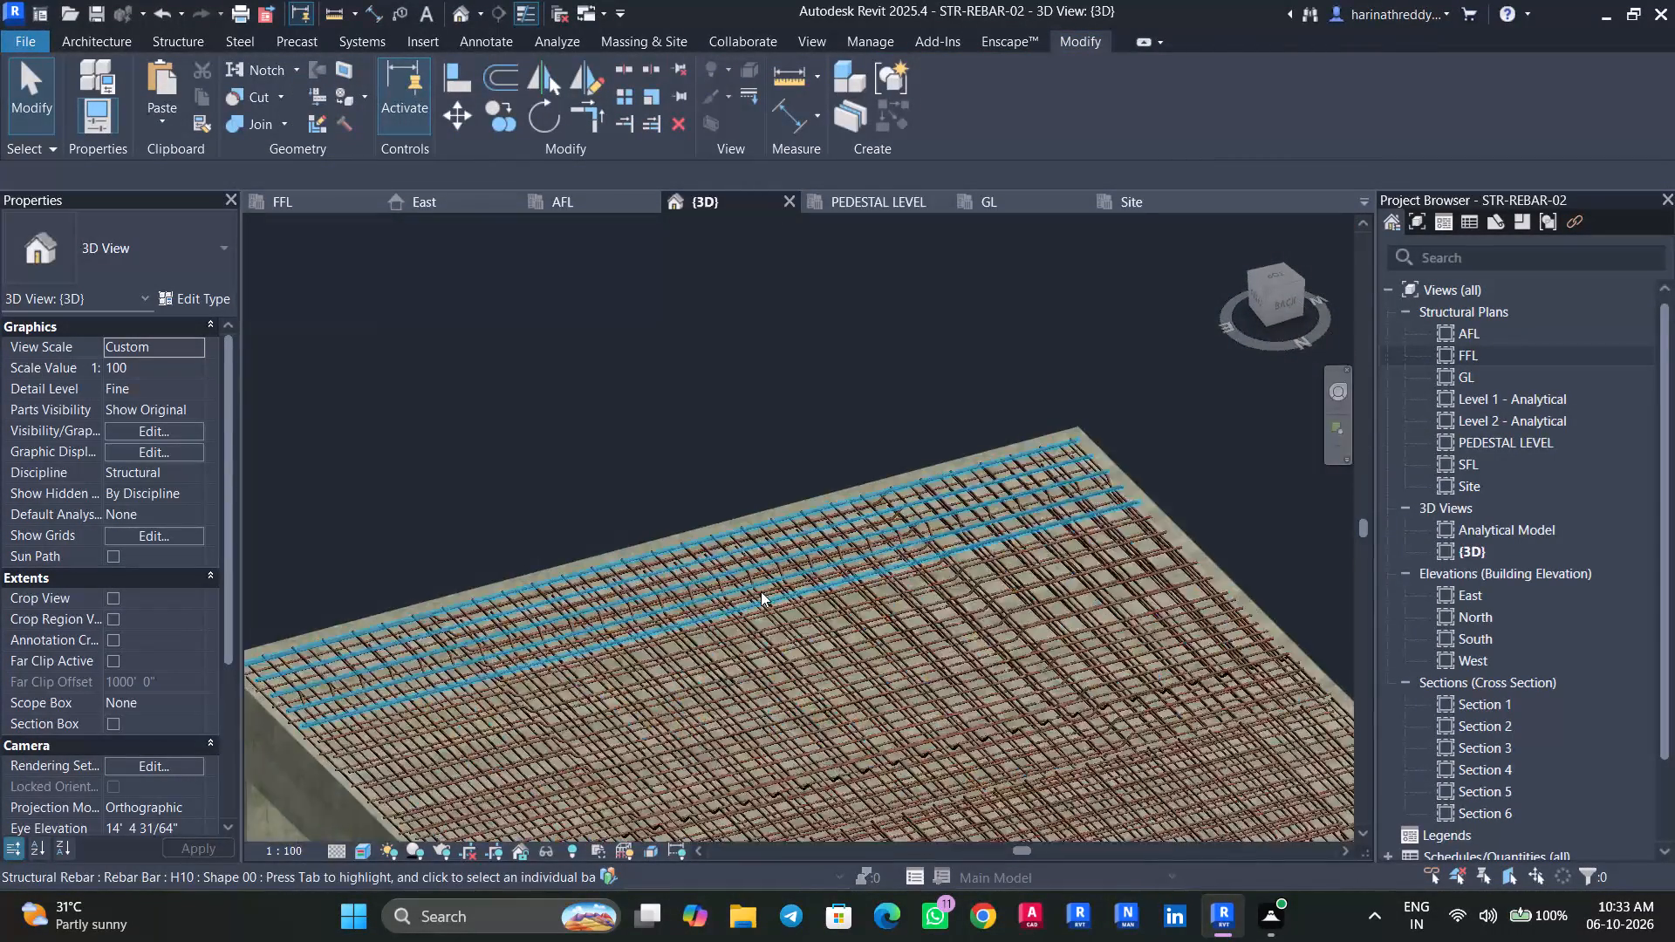
pyautogui.scroll(2, 761, 591)
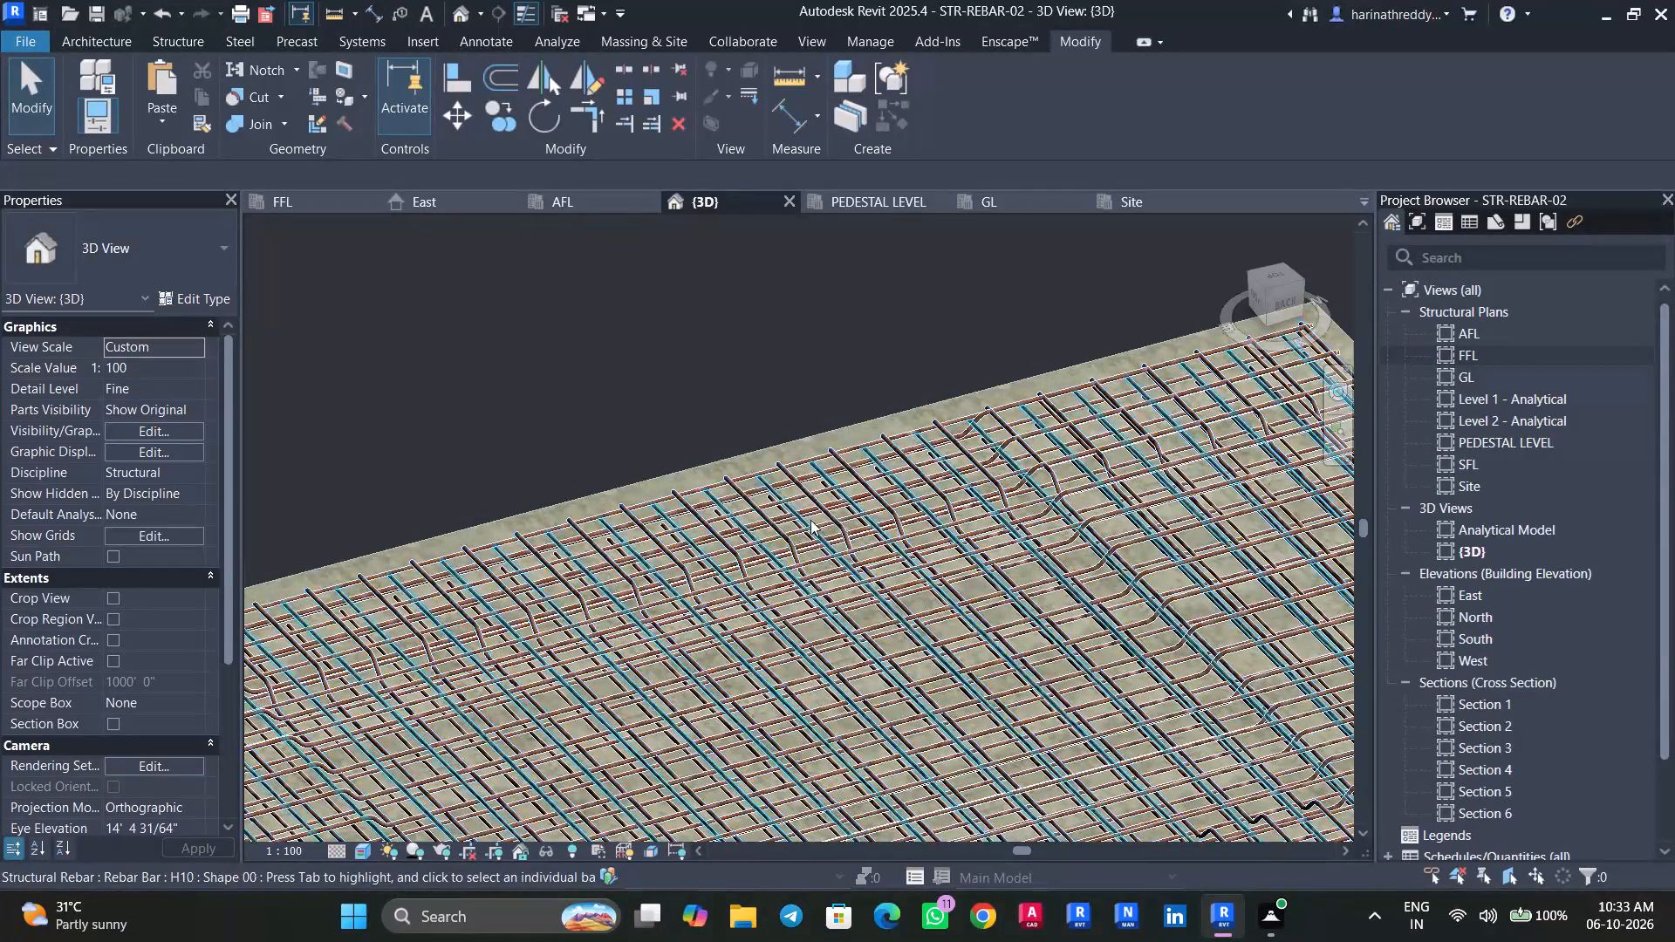
pyautogui.scroll(3, 778, 544)
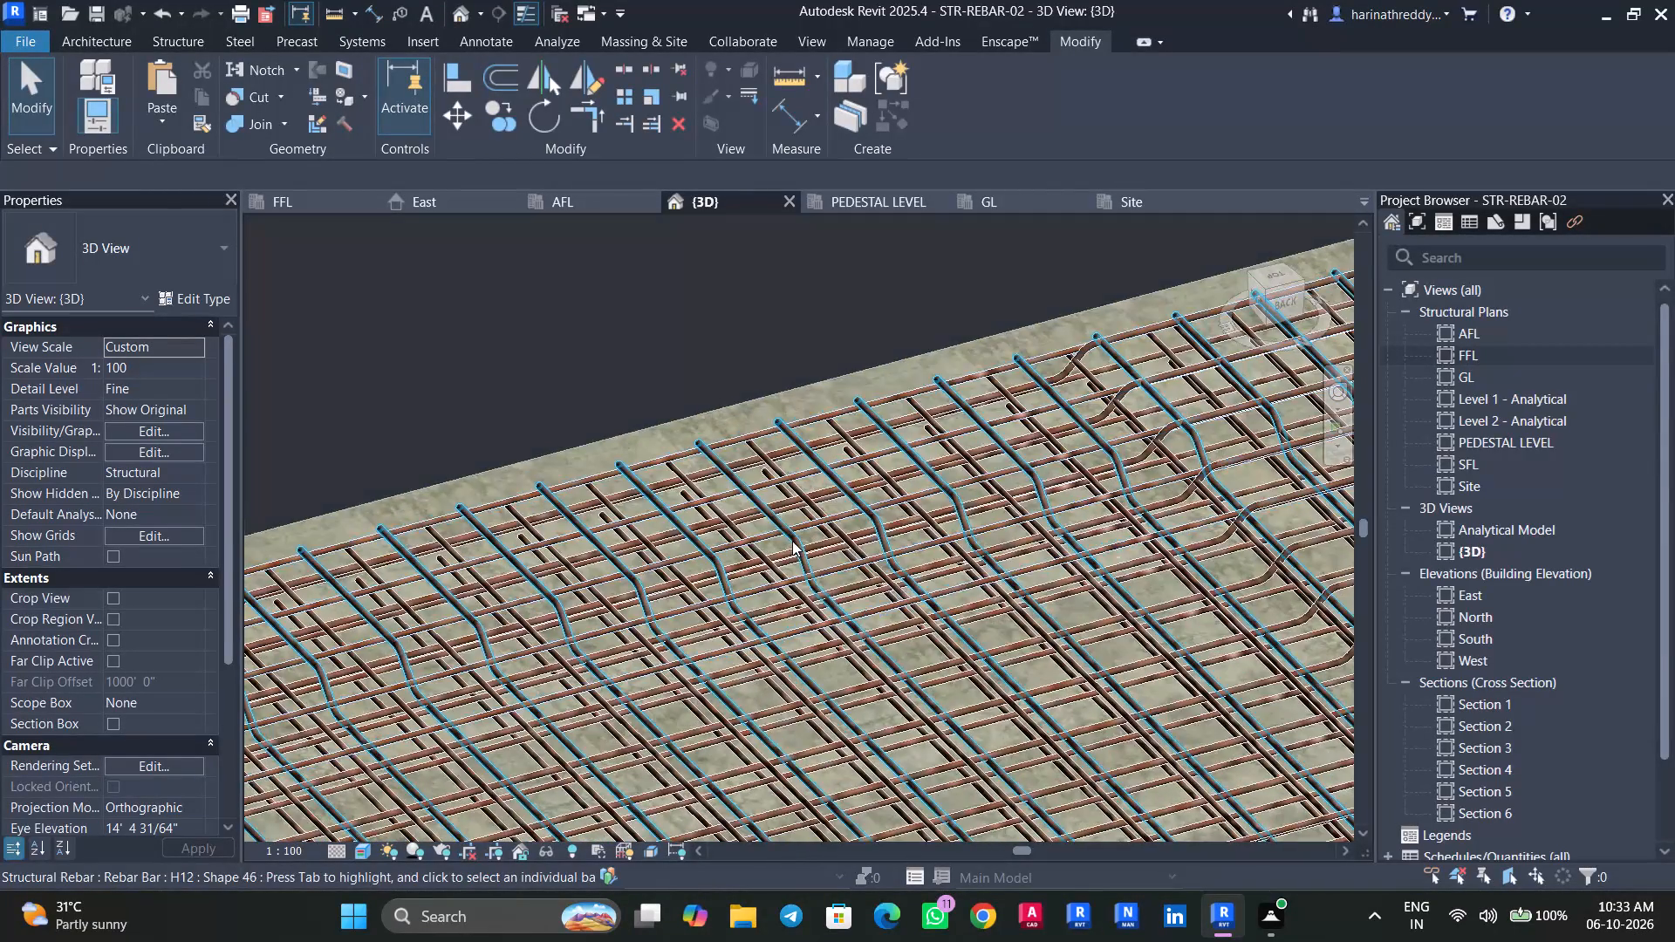
pyautogui.scroll(1, 722, 582)
pyautogui.scroll(-1, 723, 582)
pyautogui.scroll(9, 724, 582)
pyautogui.scroll(-10, 703, 558)
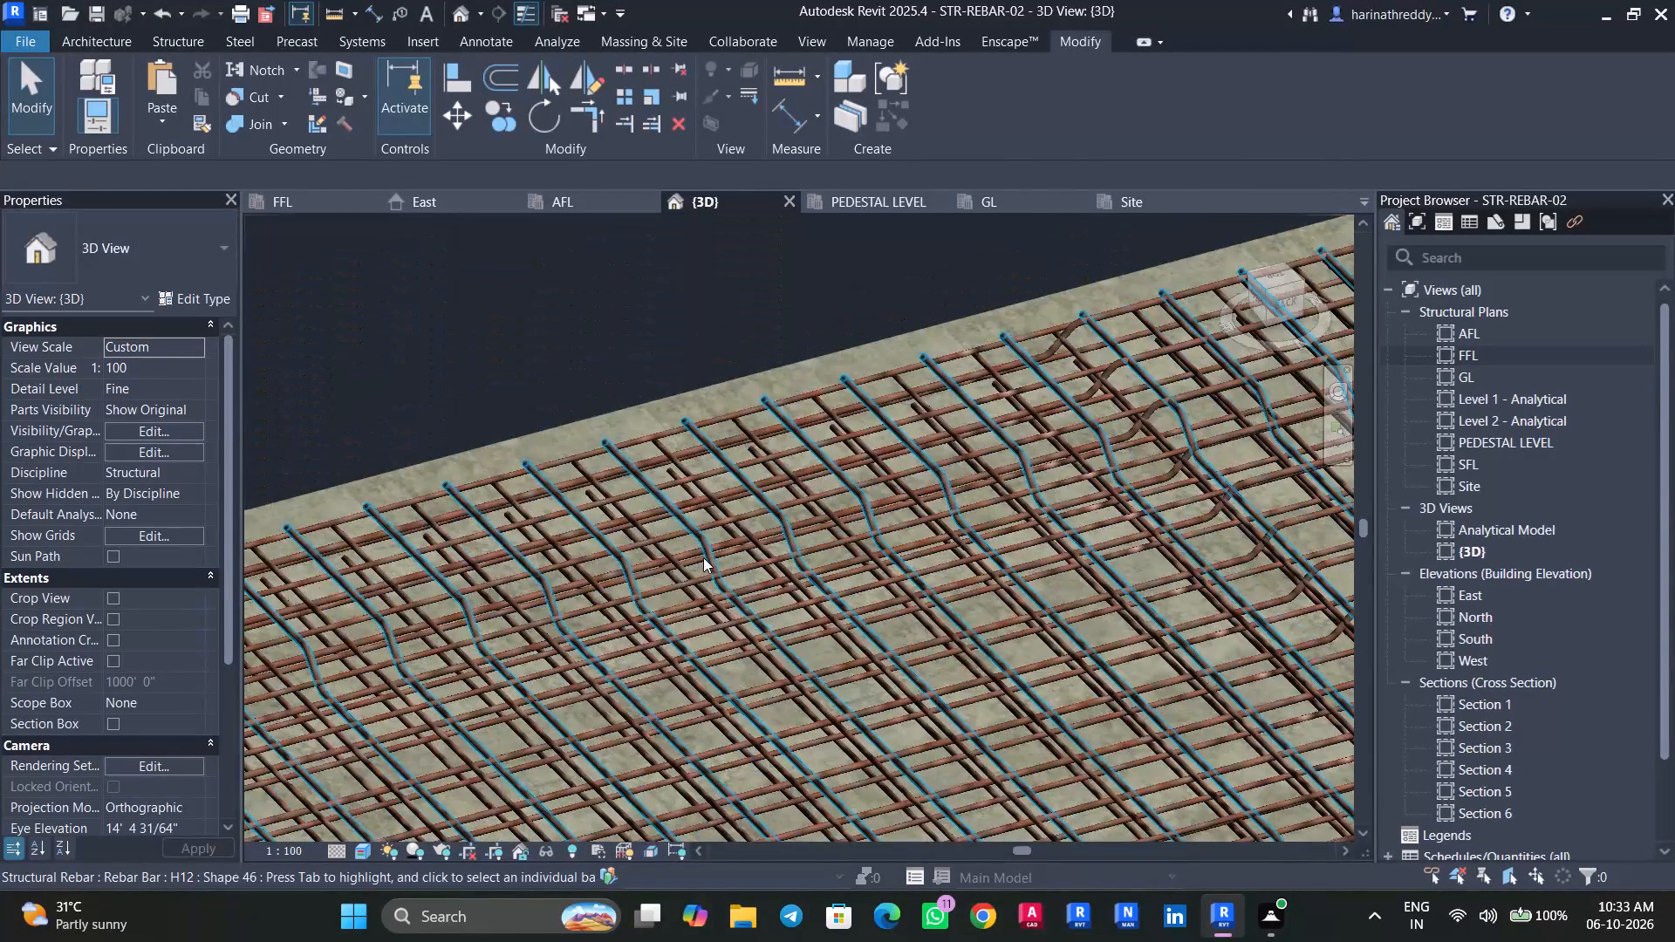
pyautogui.scroll(-15, 703, 557)
pyautogui.scroll(1, 713, 550)
pyautogui.scroll(-1, 713, 550)
# Inspect the whole reinforced structure in 3D, including both reinforced roof areas, the beams and the footings.
pyautogui.keyDown('shift'); pyautogui.moveTo(1038, 531); pyautogui.dragTo(1131, 467, button='middle'); pyautogui.keyUp('shift')
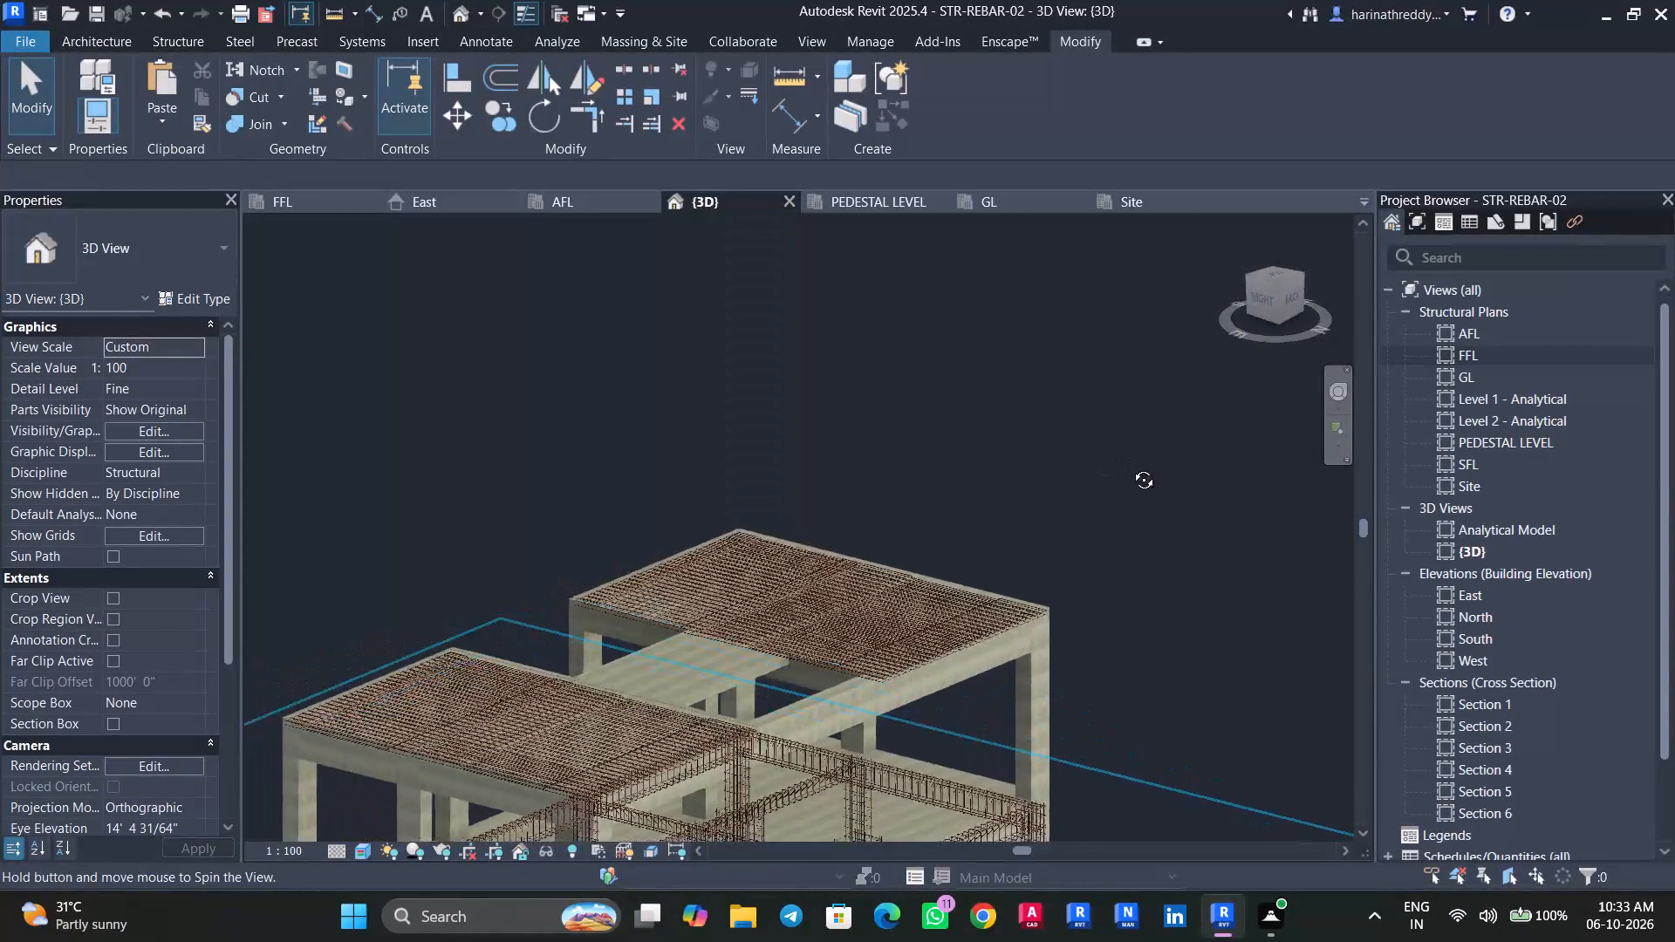
pyautogui.keyDown('shift'); pyautogui.moveTo(1131, 467); pyautogui.dragTo(931, 757, button='middle'); pyautogui.keyUp('shift')
pyautogui.moveTo(1037, 738); pyautogui.dragTo(1187, 467, button='middle')
pyautogui.keyDown('shift'); pyautogui.moveTo(1157, 584); pyautogui.dragTo(1213, 315, button='middle'); pyautogui.keyUp('shift')
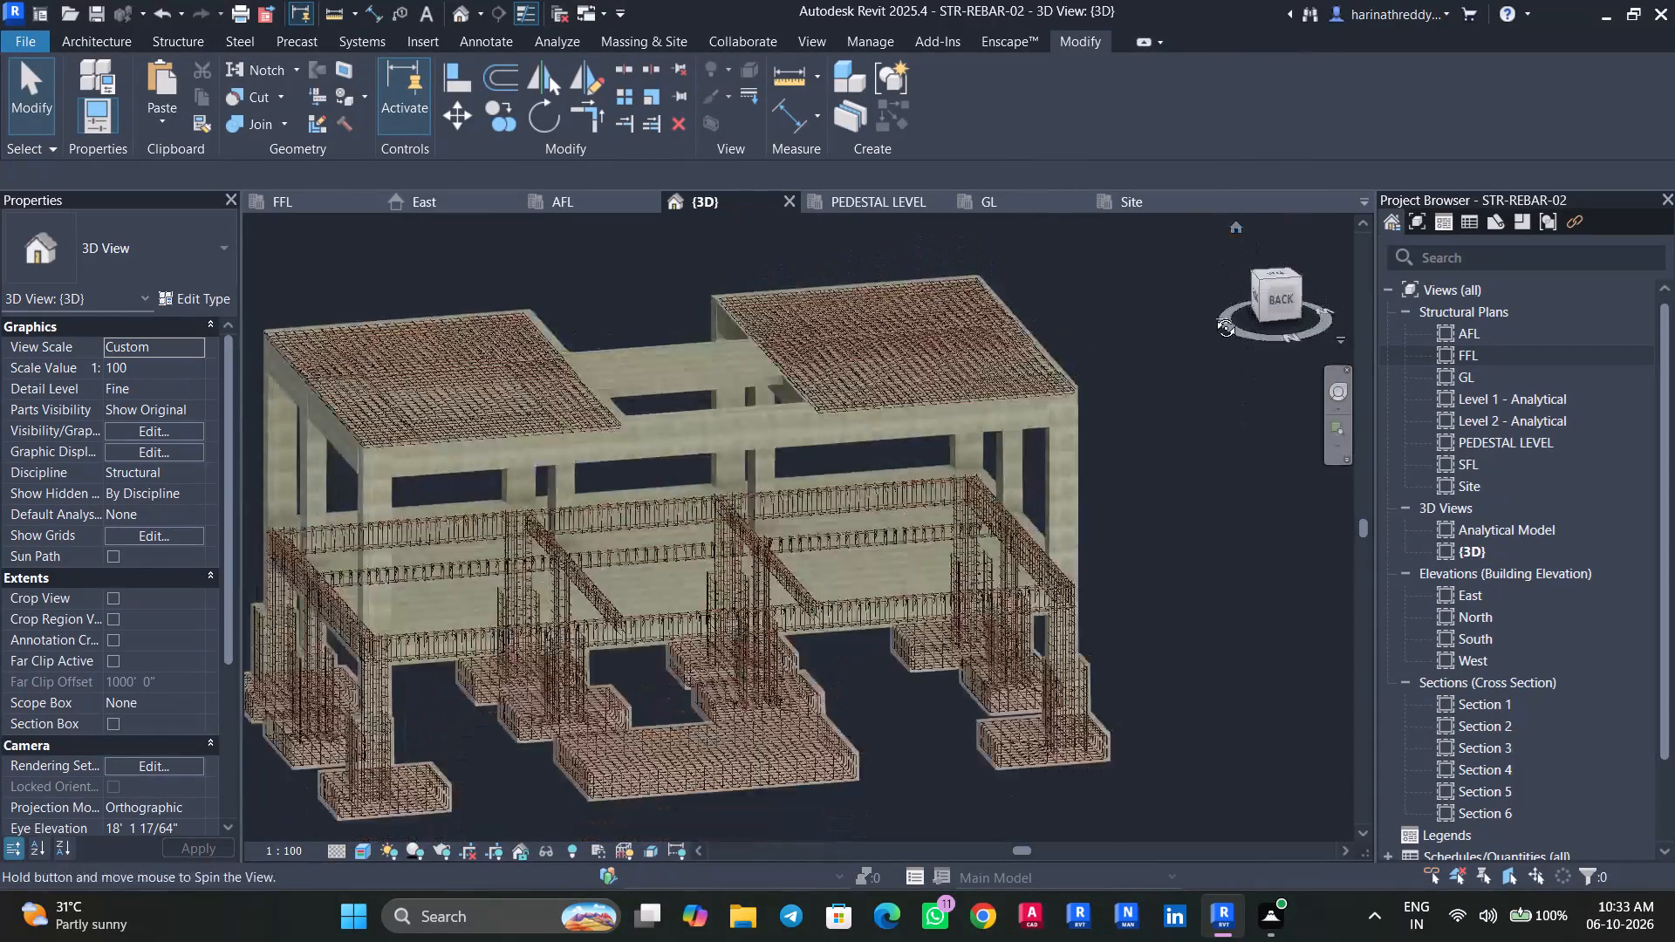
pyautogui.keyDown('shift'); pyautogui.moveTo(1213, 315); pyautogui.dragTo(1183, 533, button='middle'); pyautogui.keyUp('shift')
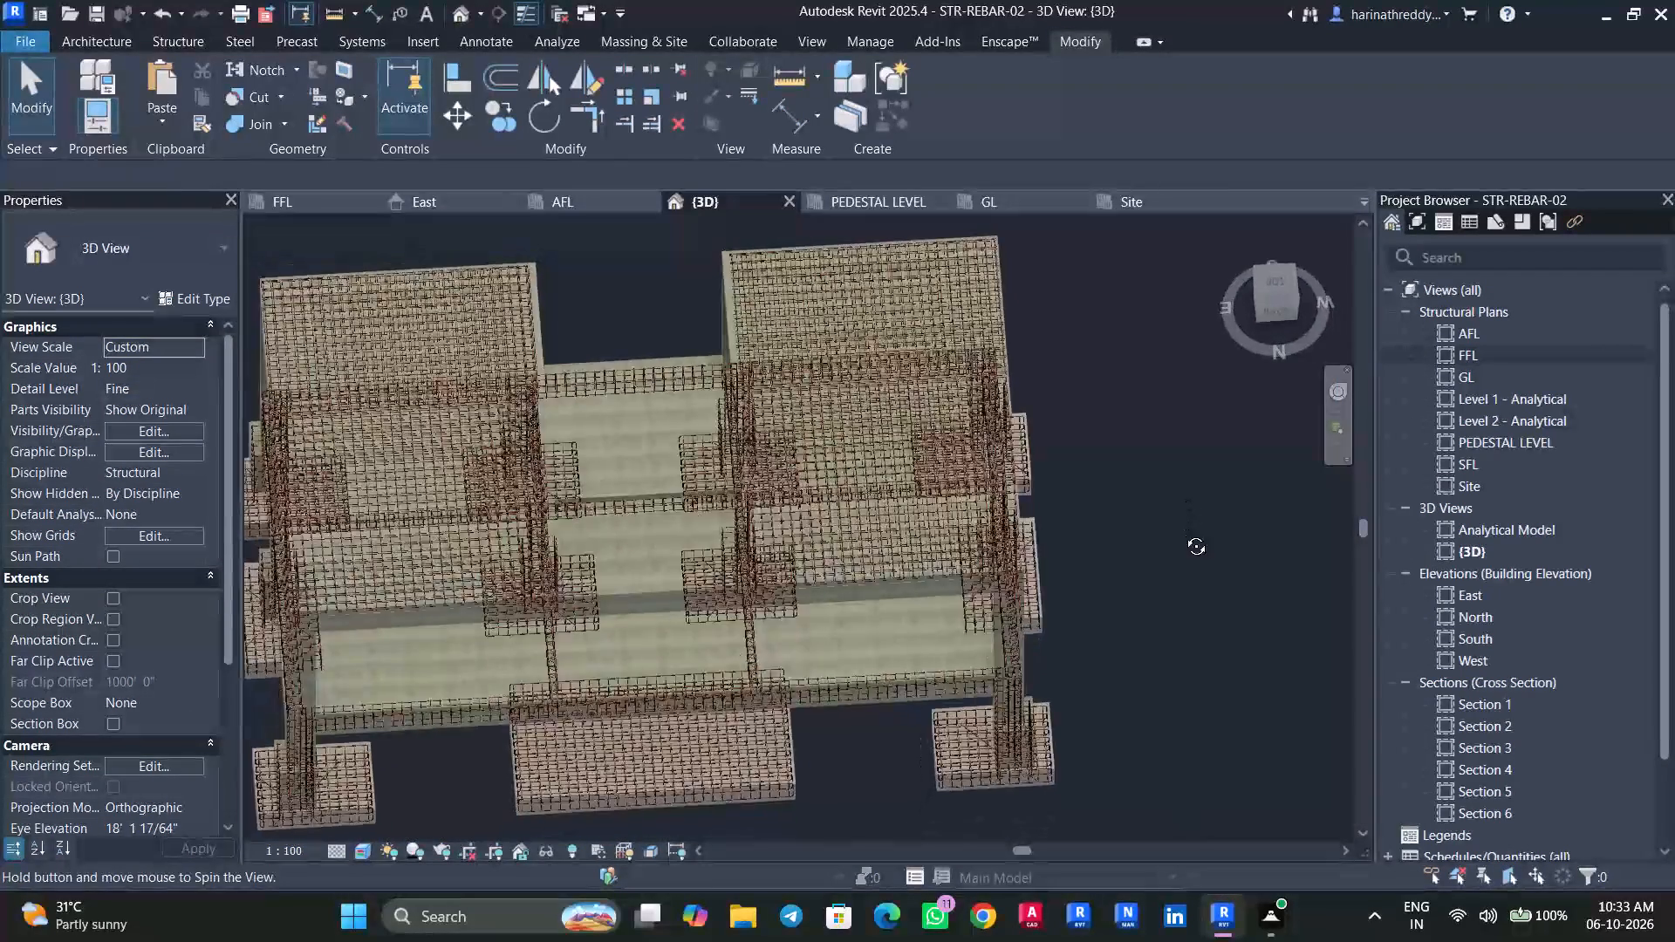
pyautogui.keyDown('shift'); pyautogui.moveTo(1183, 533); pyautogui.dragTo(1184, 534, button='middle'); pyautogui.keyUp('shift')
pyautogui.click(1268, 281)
# On the FFL plan, cut a north–south section through the central slab across grids B, G and H, with a far clip of about 4' 10".
pyautogui.doubleClick(1461, 355)
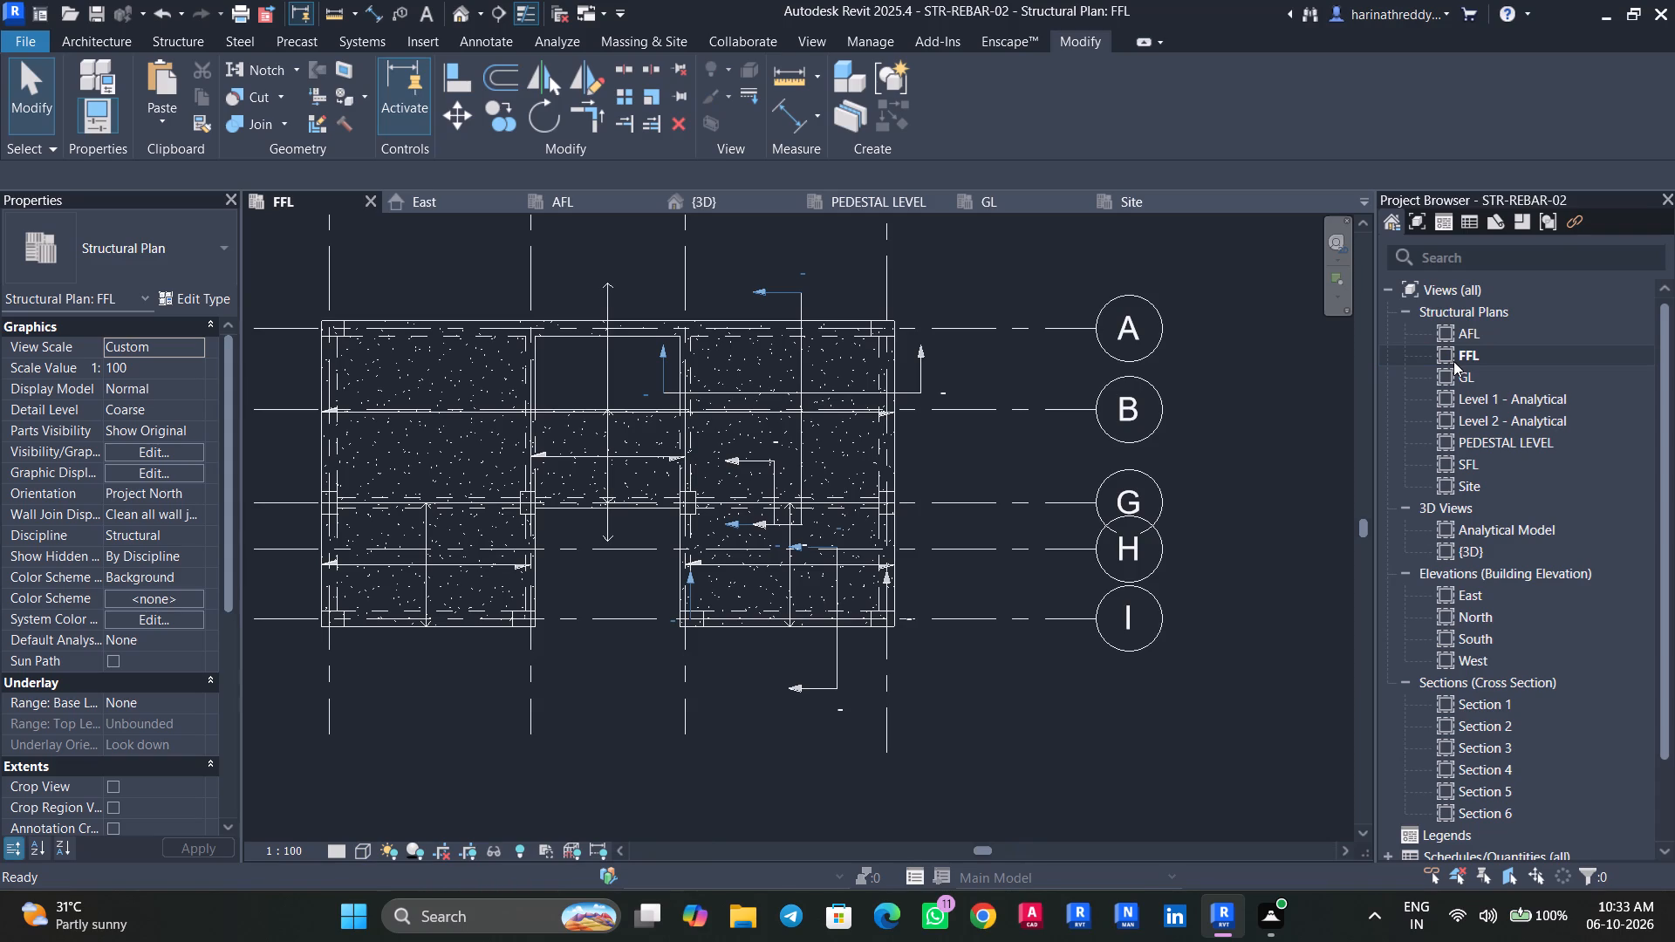
pyautogui.click(493, 10)
pyautogui.scroll(4, 586, 396)
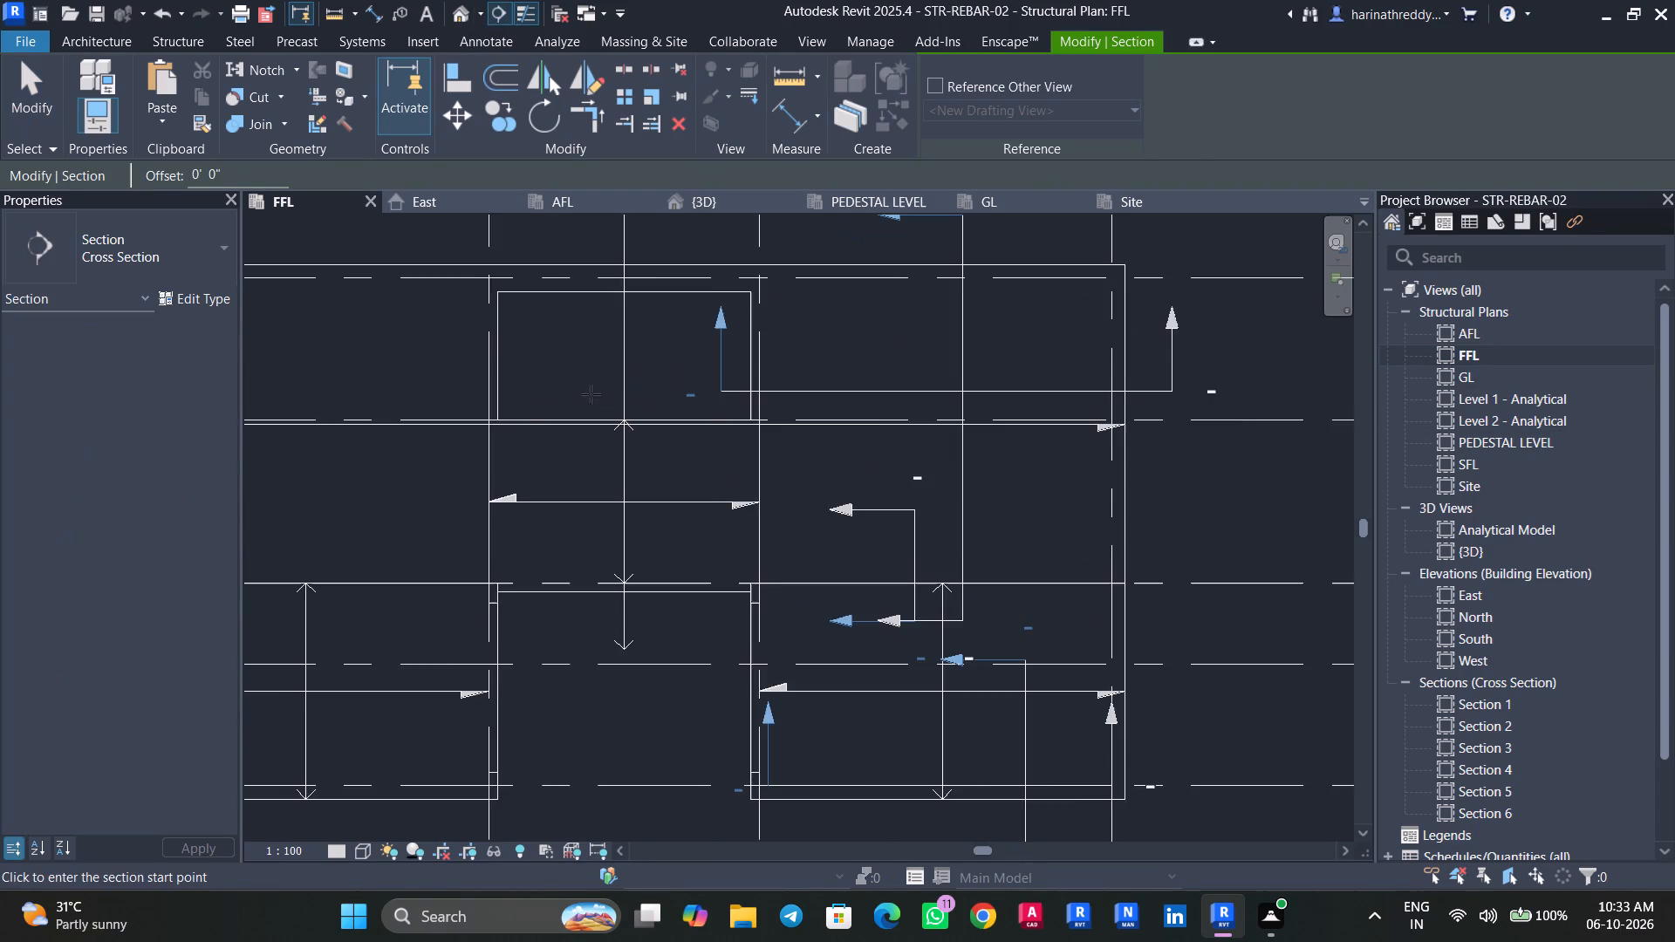
pyautogui.moveTo(627, 390); pyautogui.dragTo(679, 309, button='middle')
pyautogui.click(655, 298)
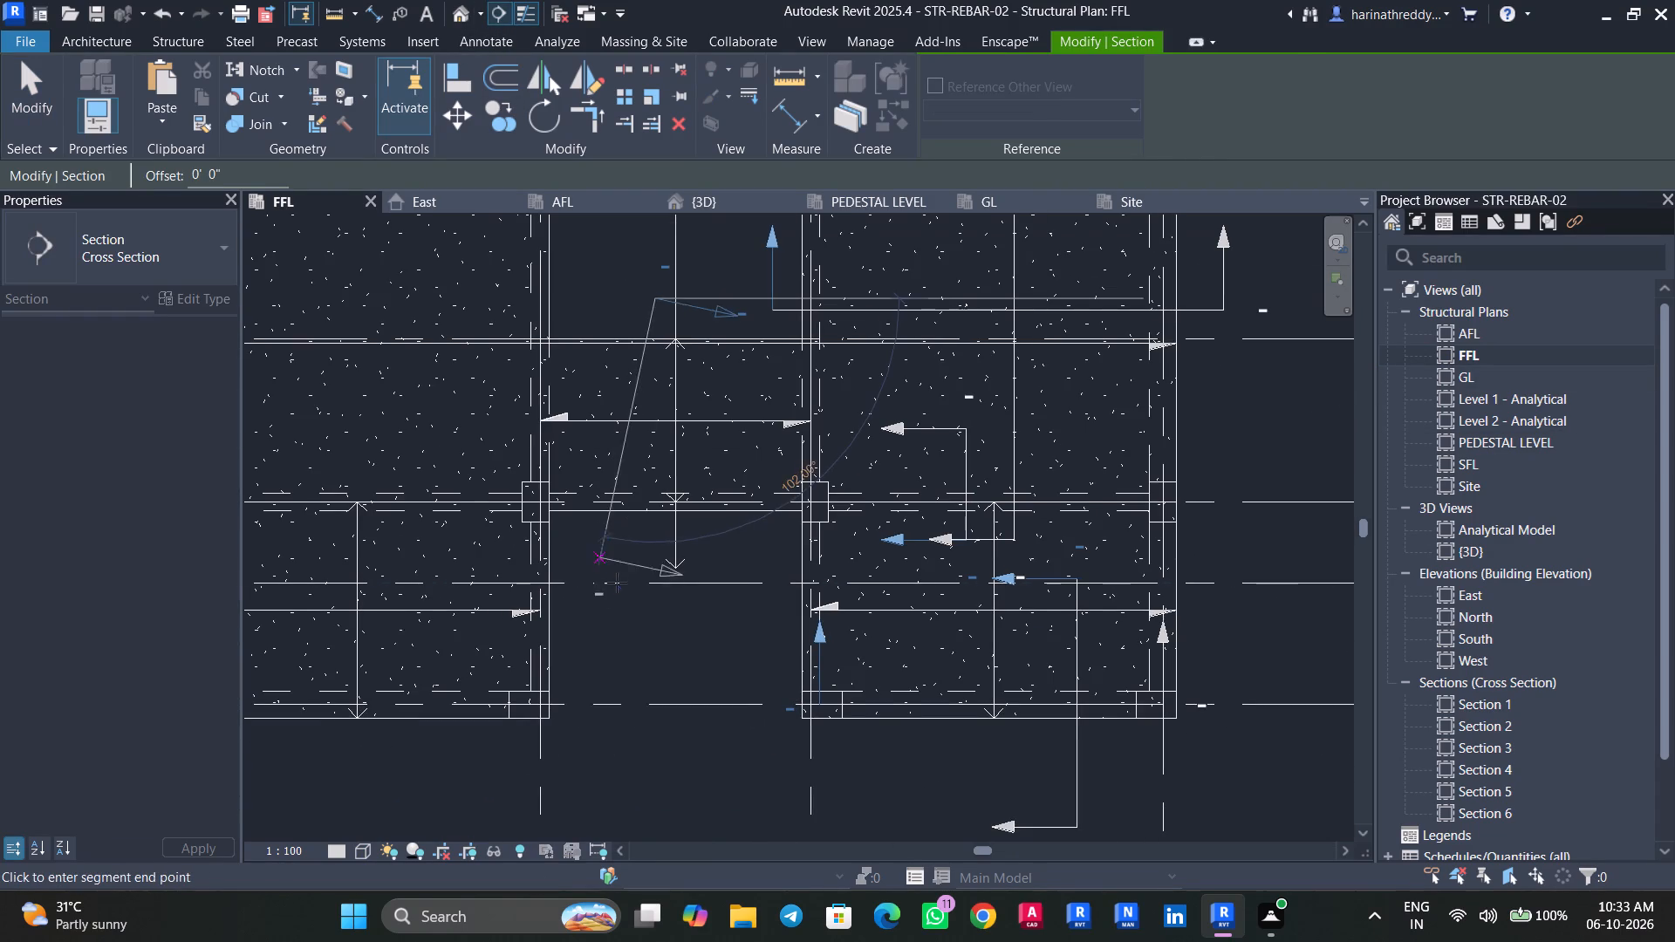
pyautogui.click(653, 596)
pyautogui.press('Escape')
pyautogui.press('Escape')
pyautogui.press('Escape')
pyautogui.click(652, 549)
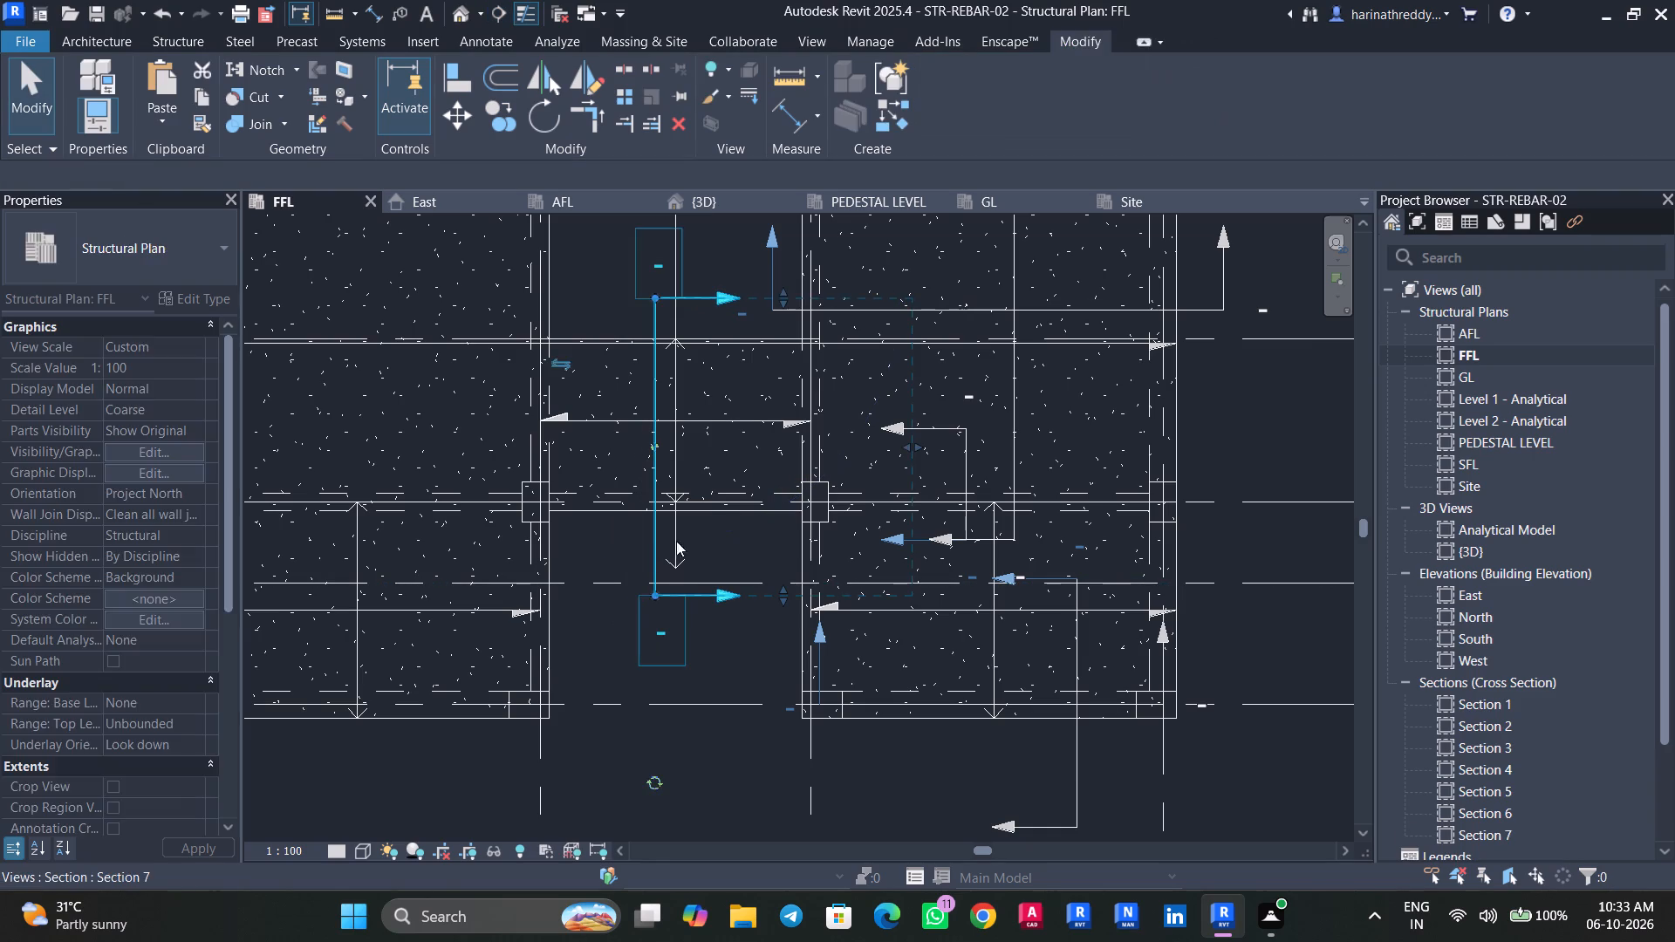
pyautogui.moveTo(907, 441); pyautogui.dragTo(782, 441)
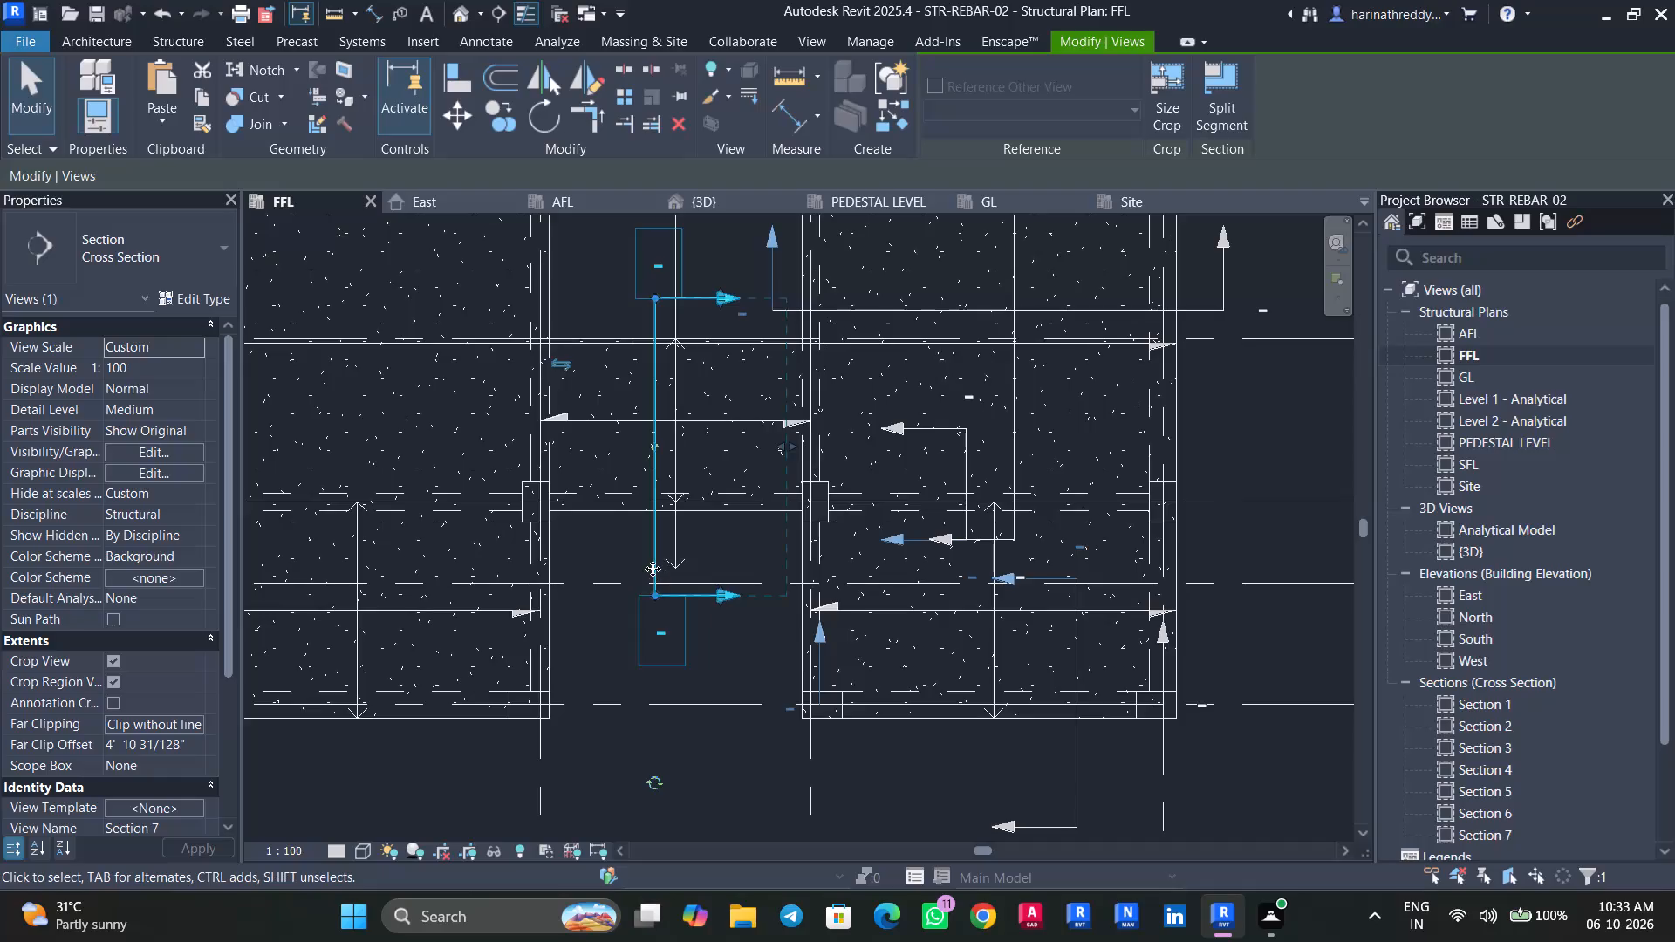
# Open the new section and temporarily hide the grids, level, beam and view markers around the FFL slab, leaving out the floors.
pyautogui.rightClick(653, 569)
pyautogui.click(735, 391)
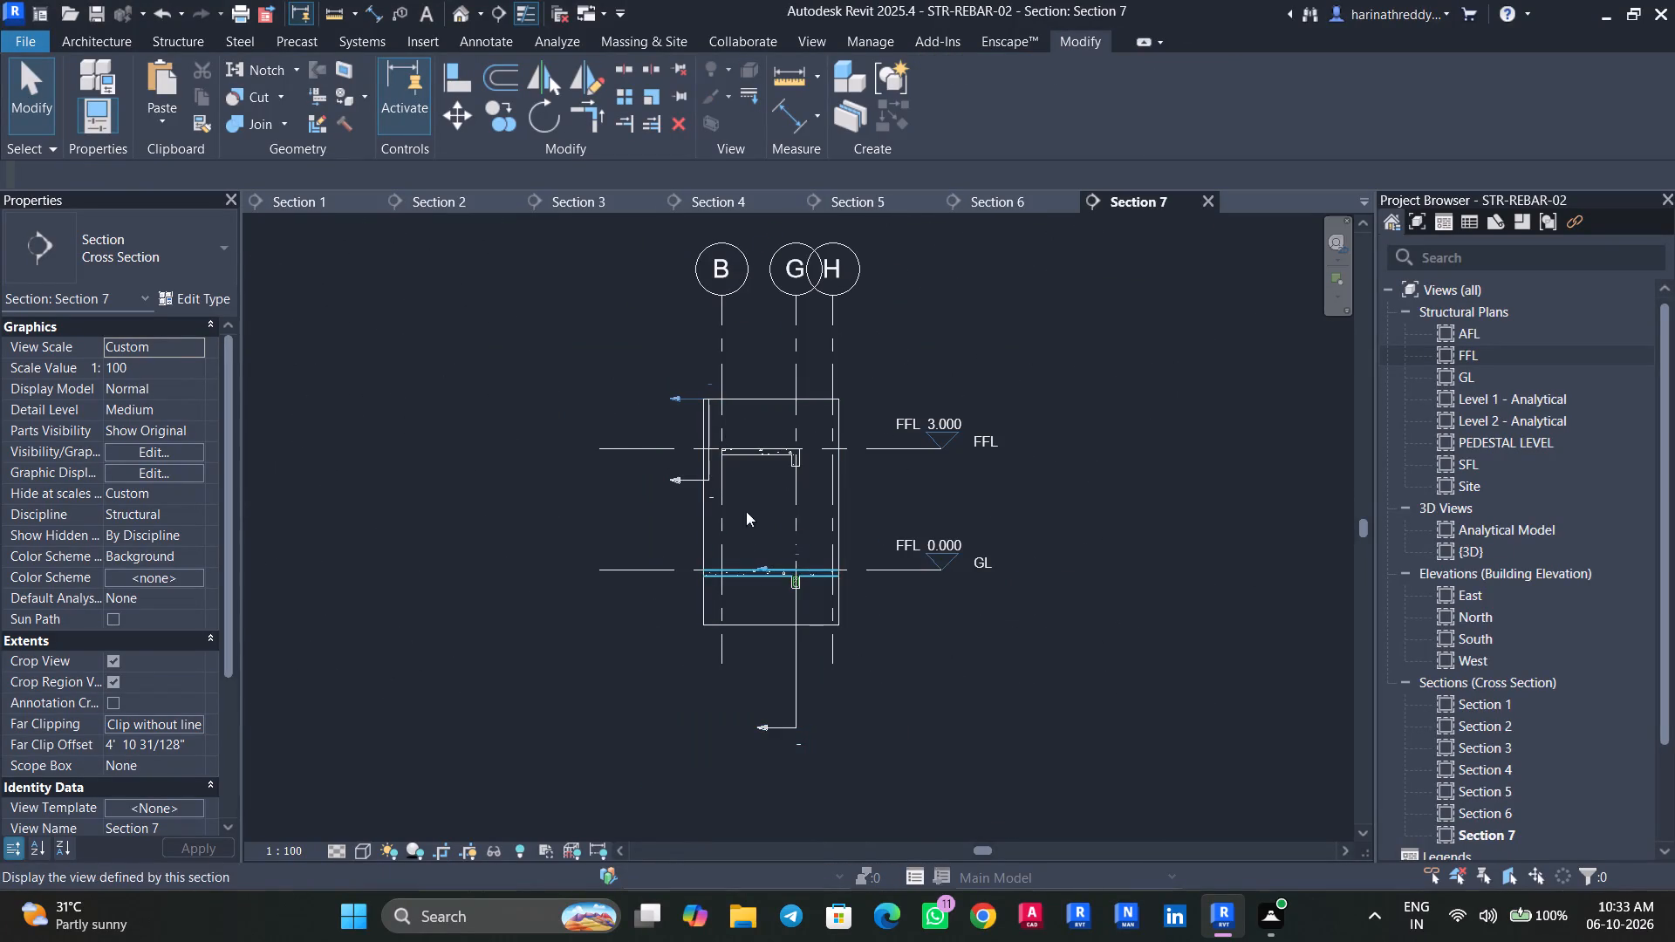
pyautogui.scroll(9, 747, 488)
pyautogui.moveTo(755, 507); pyautogui.dragTo(755, 529, button='middle')
pyautogui.scroll(-4, 755, 529)
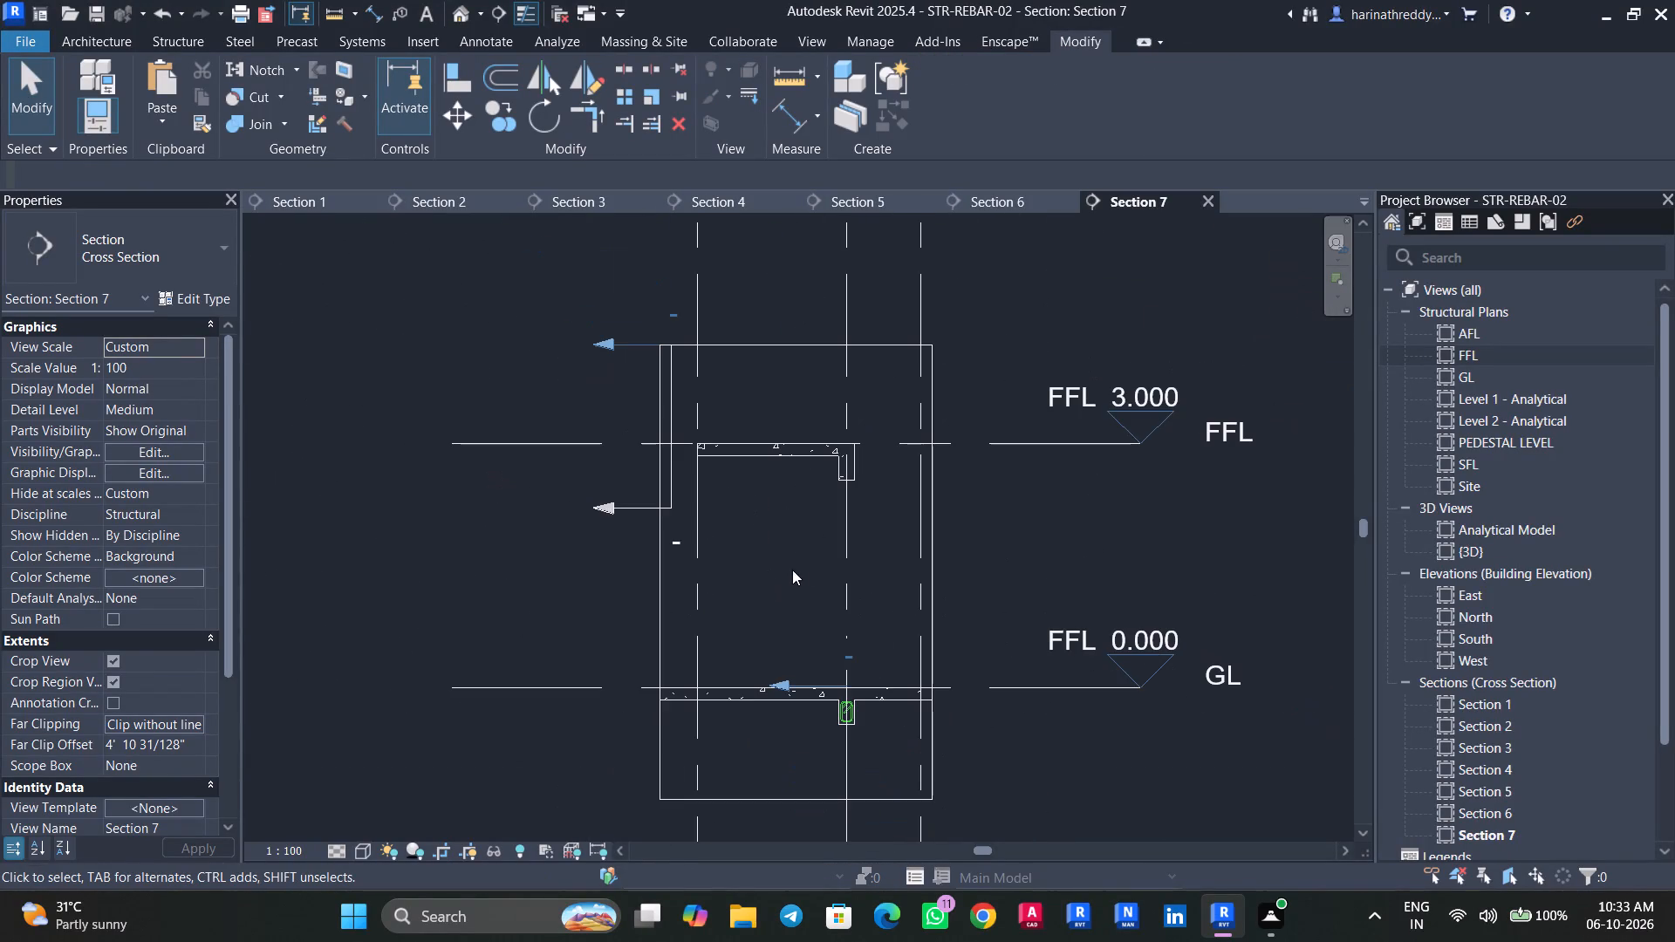
pyautogui.moveTo(1073, 505); pyautogui.dragTo(705, 478)
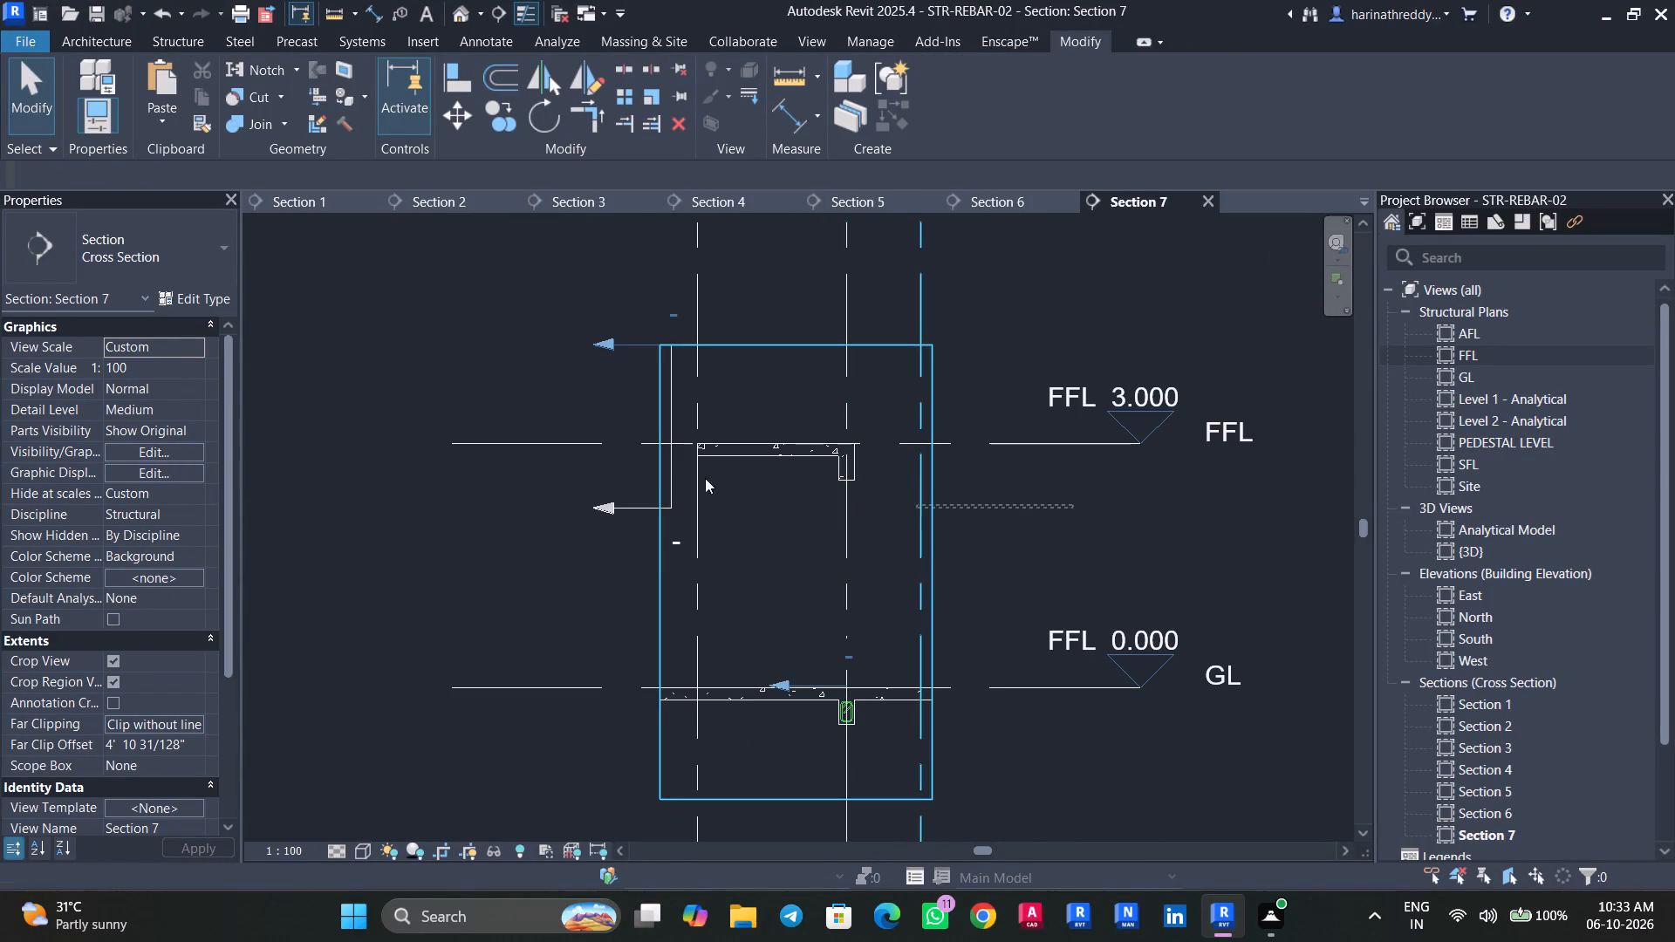
pyautogui.moveTo(705, 478); pyautogui.dragTo(593, 404)
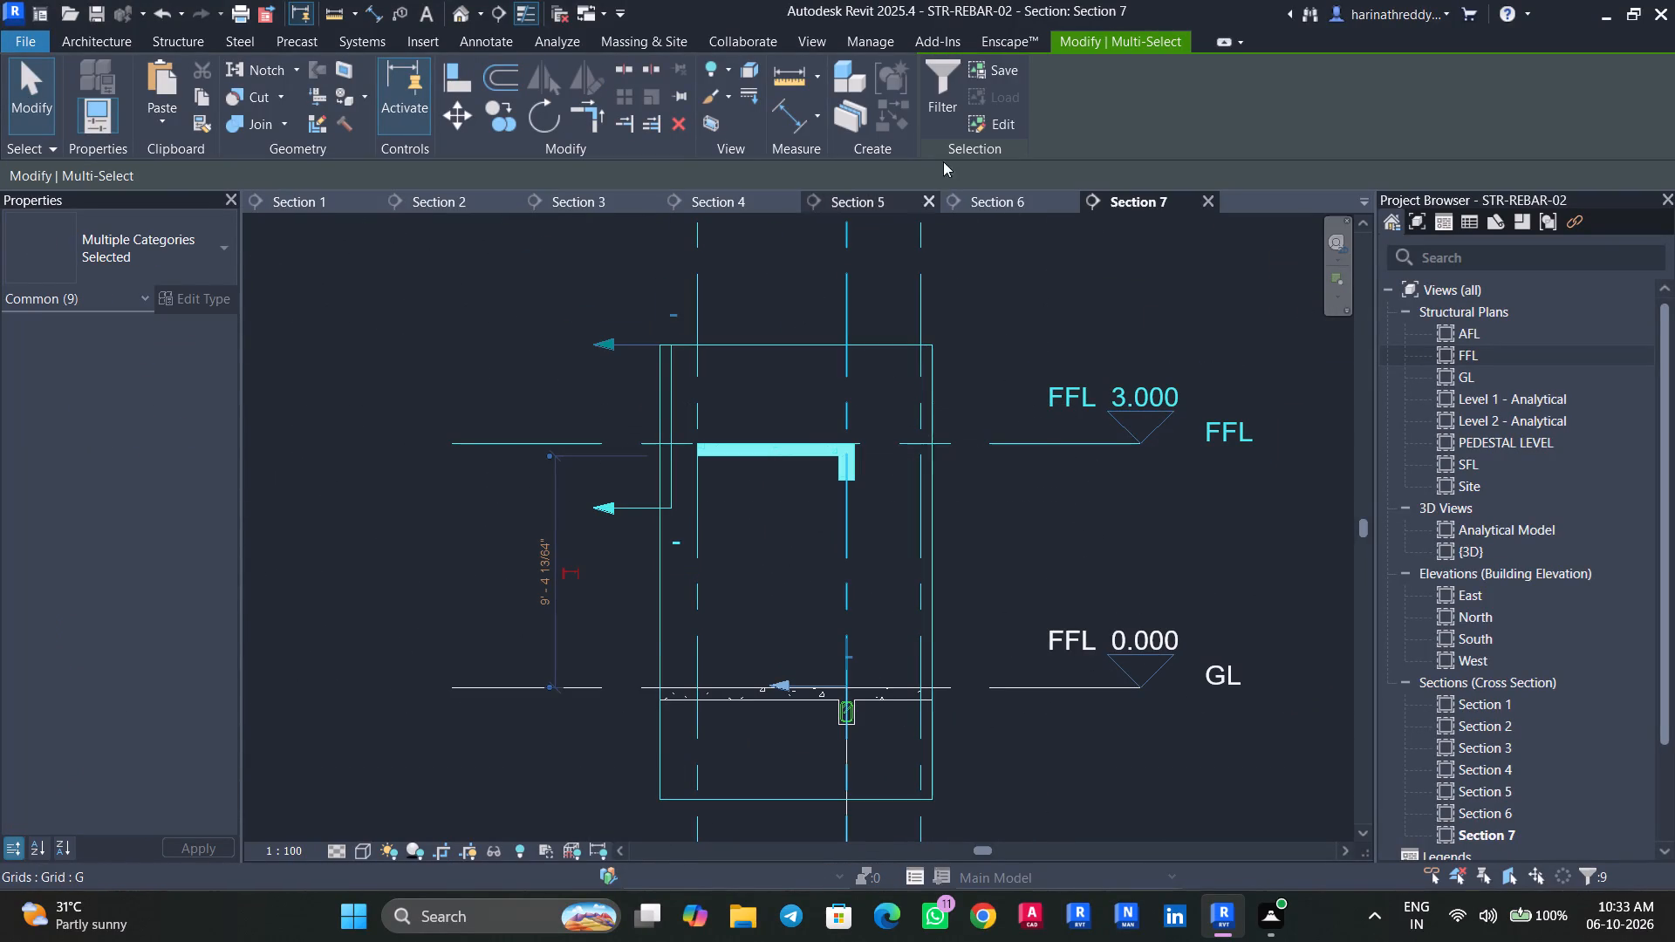
pyautogui.click(949, 107)
pyautogui.click(658, 311)
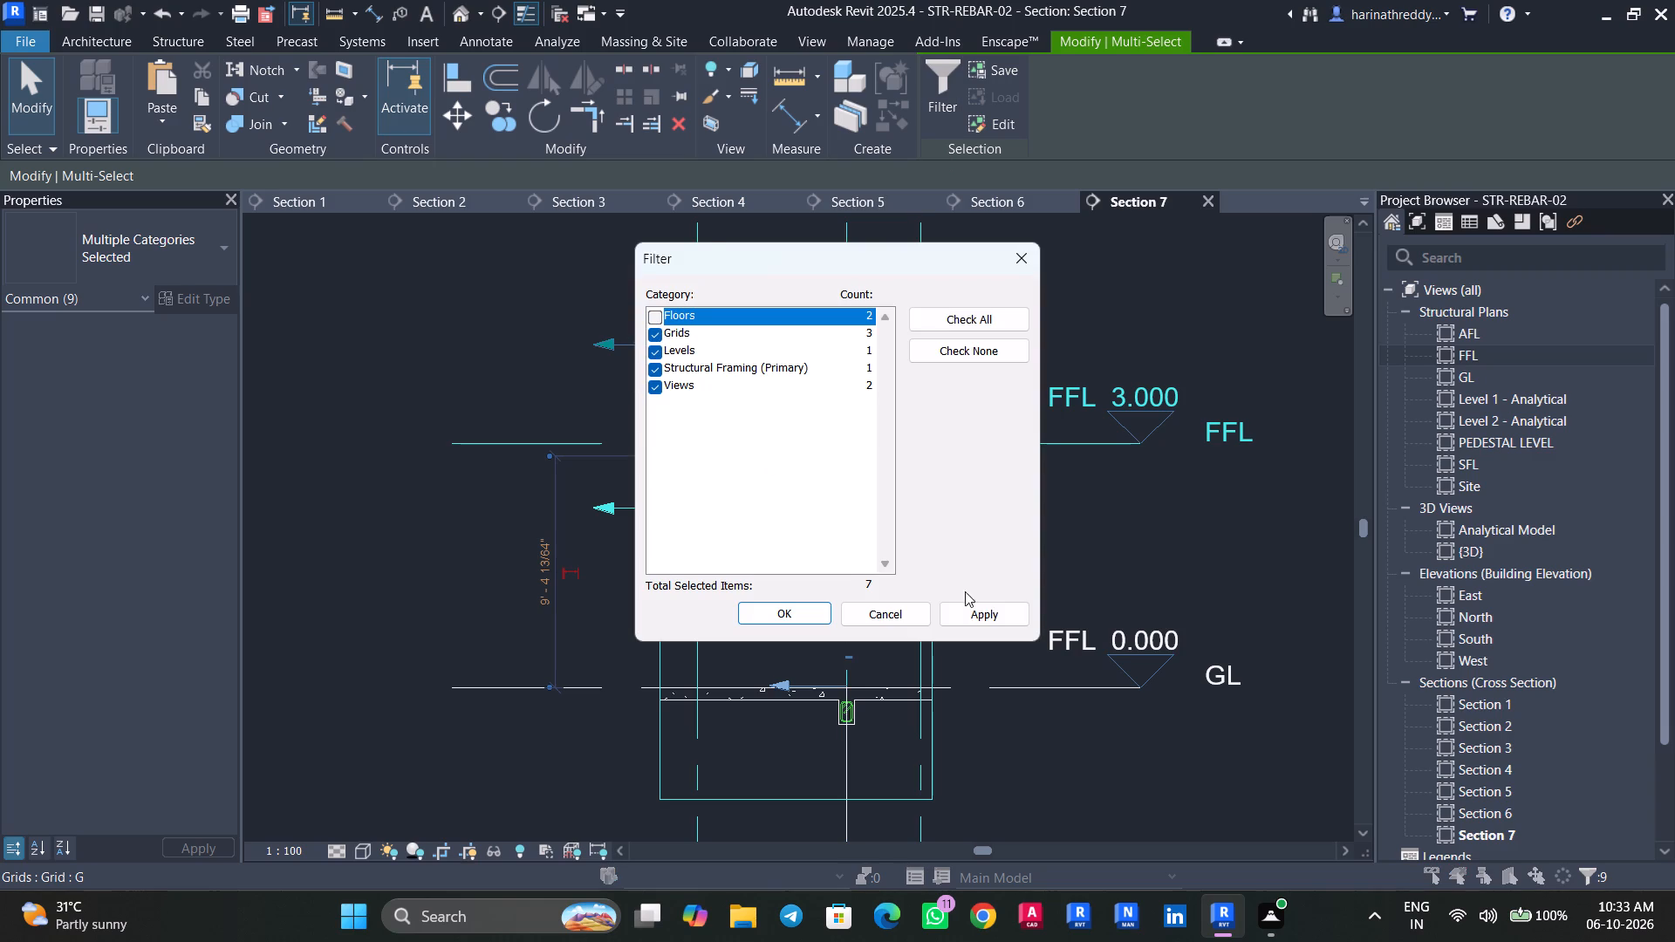
pyautogui.click(980, 604)
pyautogui.click(796, 605)
pyautogui.write('HH')
# Set the rebar cover of the central 150MM slab at FFL to SLAB 20MM <30 mm>.
pyautogui.scroll(5, 780, 474)
pyautogui.click(770, 445)
pyautogui.scroll(6, 731, 472)
pyautogui.moveTo(731, 483); pyautogui.dragTo(731, 575, button='middle')
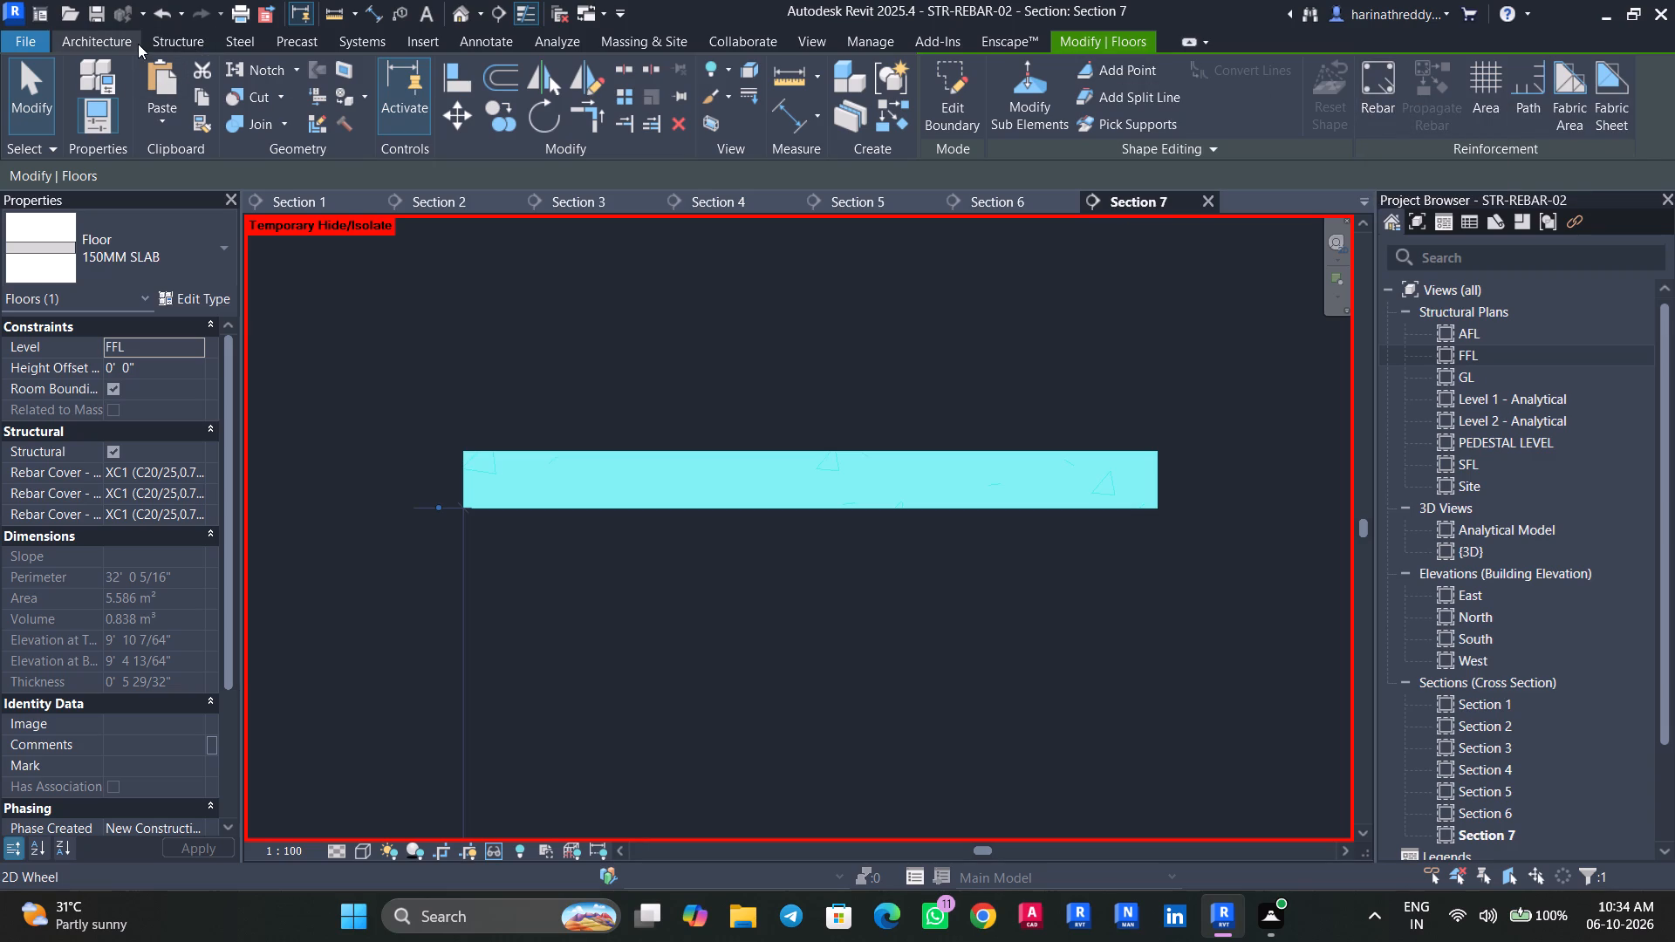
pyautogui.click(180, 33)
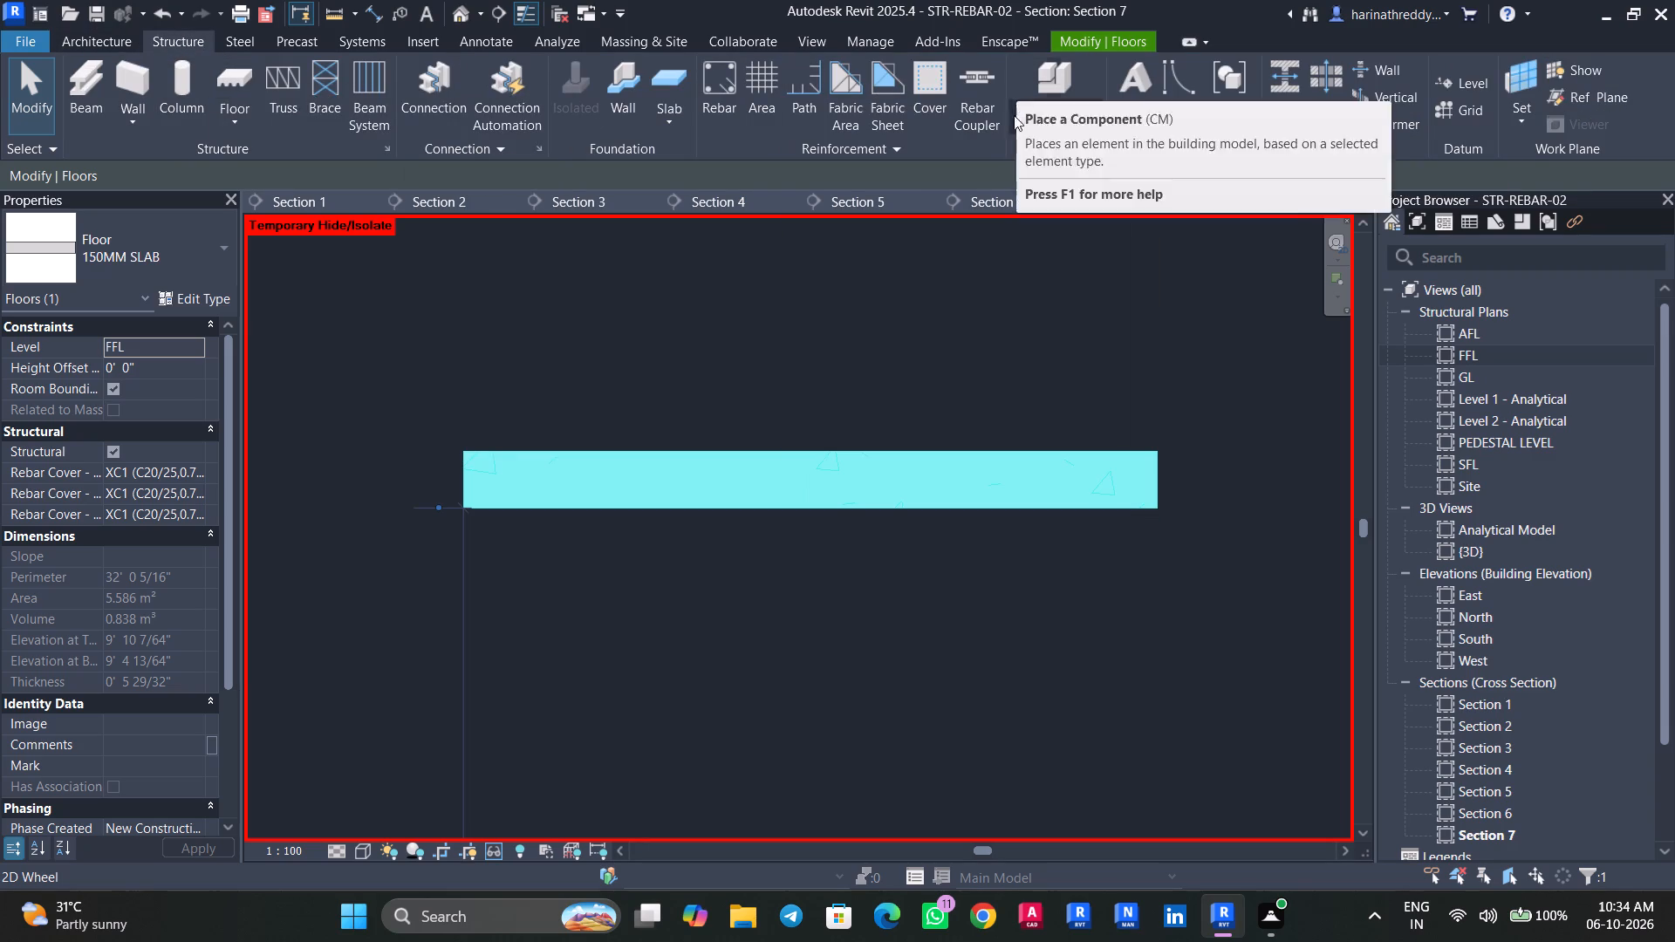
pyautogui.click(935, 112)
pyautogui.click(744, 457)
pyautogui.click(457, 175)
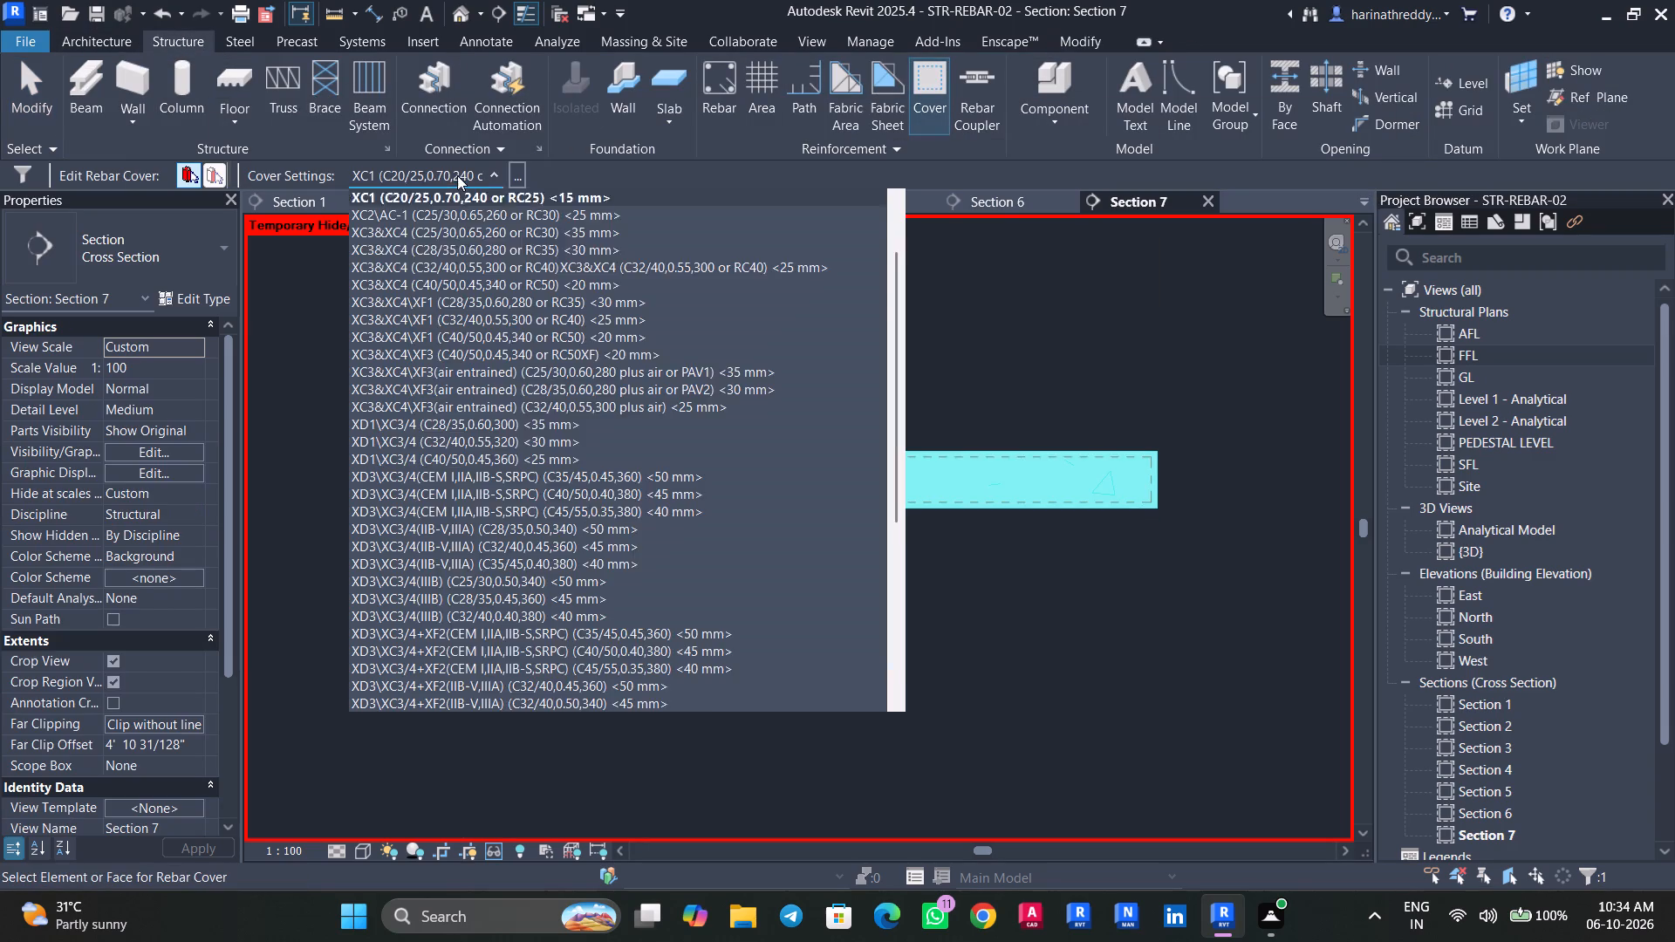
pyautogui.scroll(7, 419, 247)
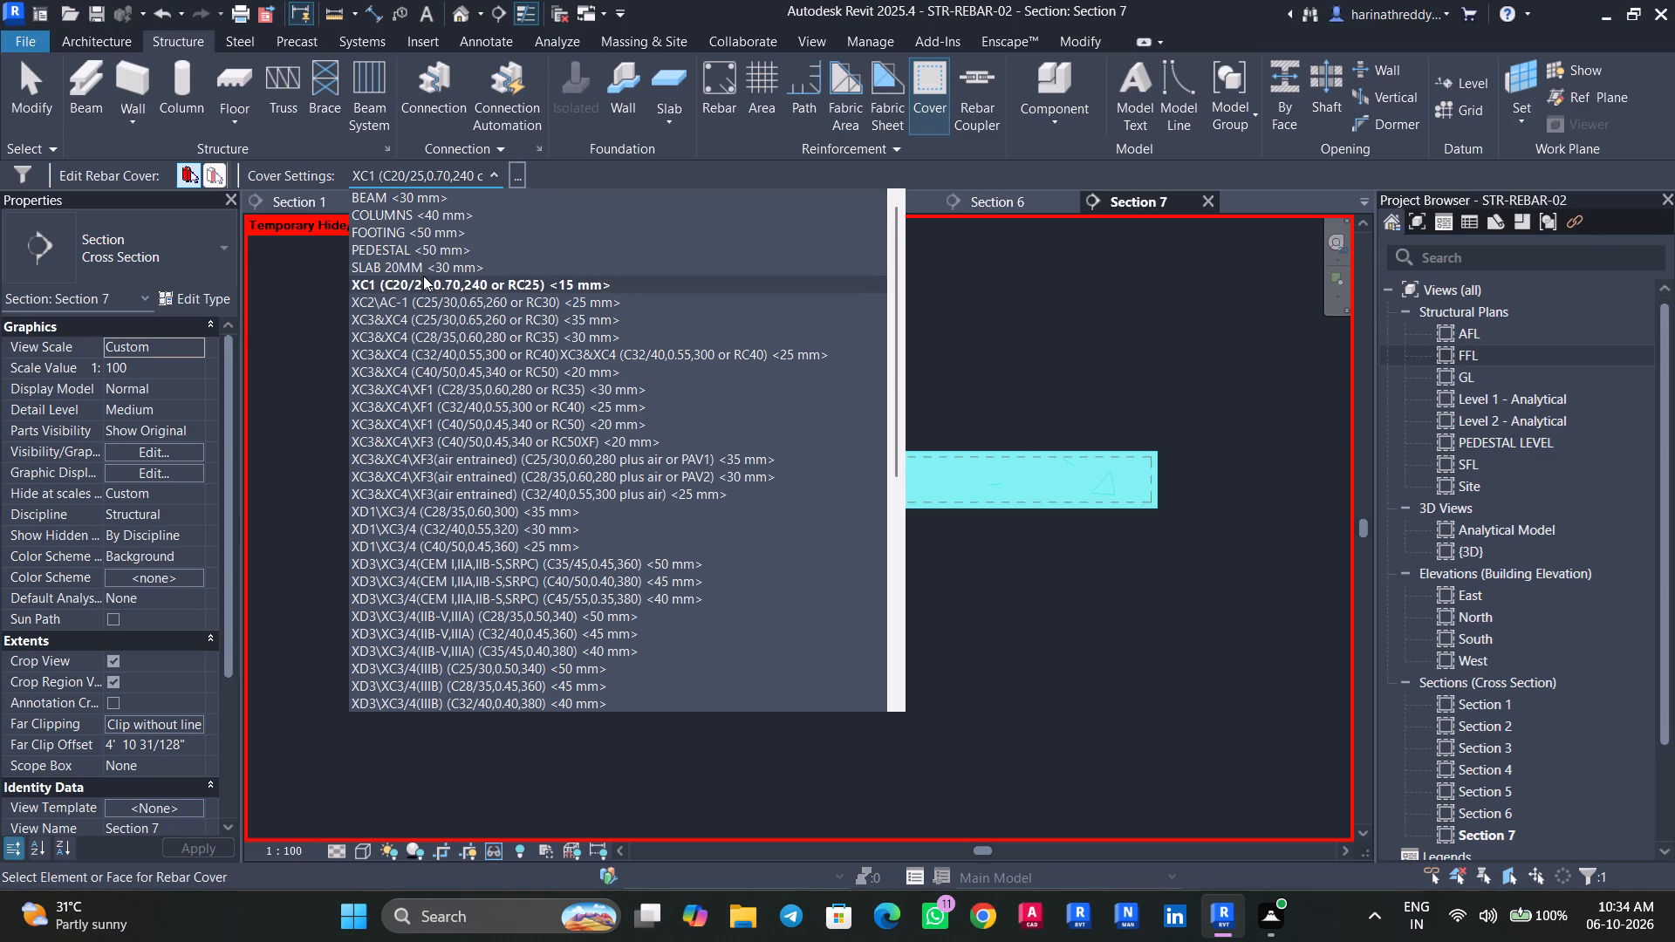
pyautogui.click(423, 268)
pyautogui.press('Escape')
pyautogui.press('Escape')
pyautogui.press('Escape')
pyautogui.press('Escape')
# Start a sketched H12 bar hosted in the central slab, drawing a straight segment about 2' 1" along the top cover from the grid B end.
pyautogui.click(755, 446)
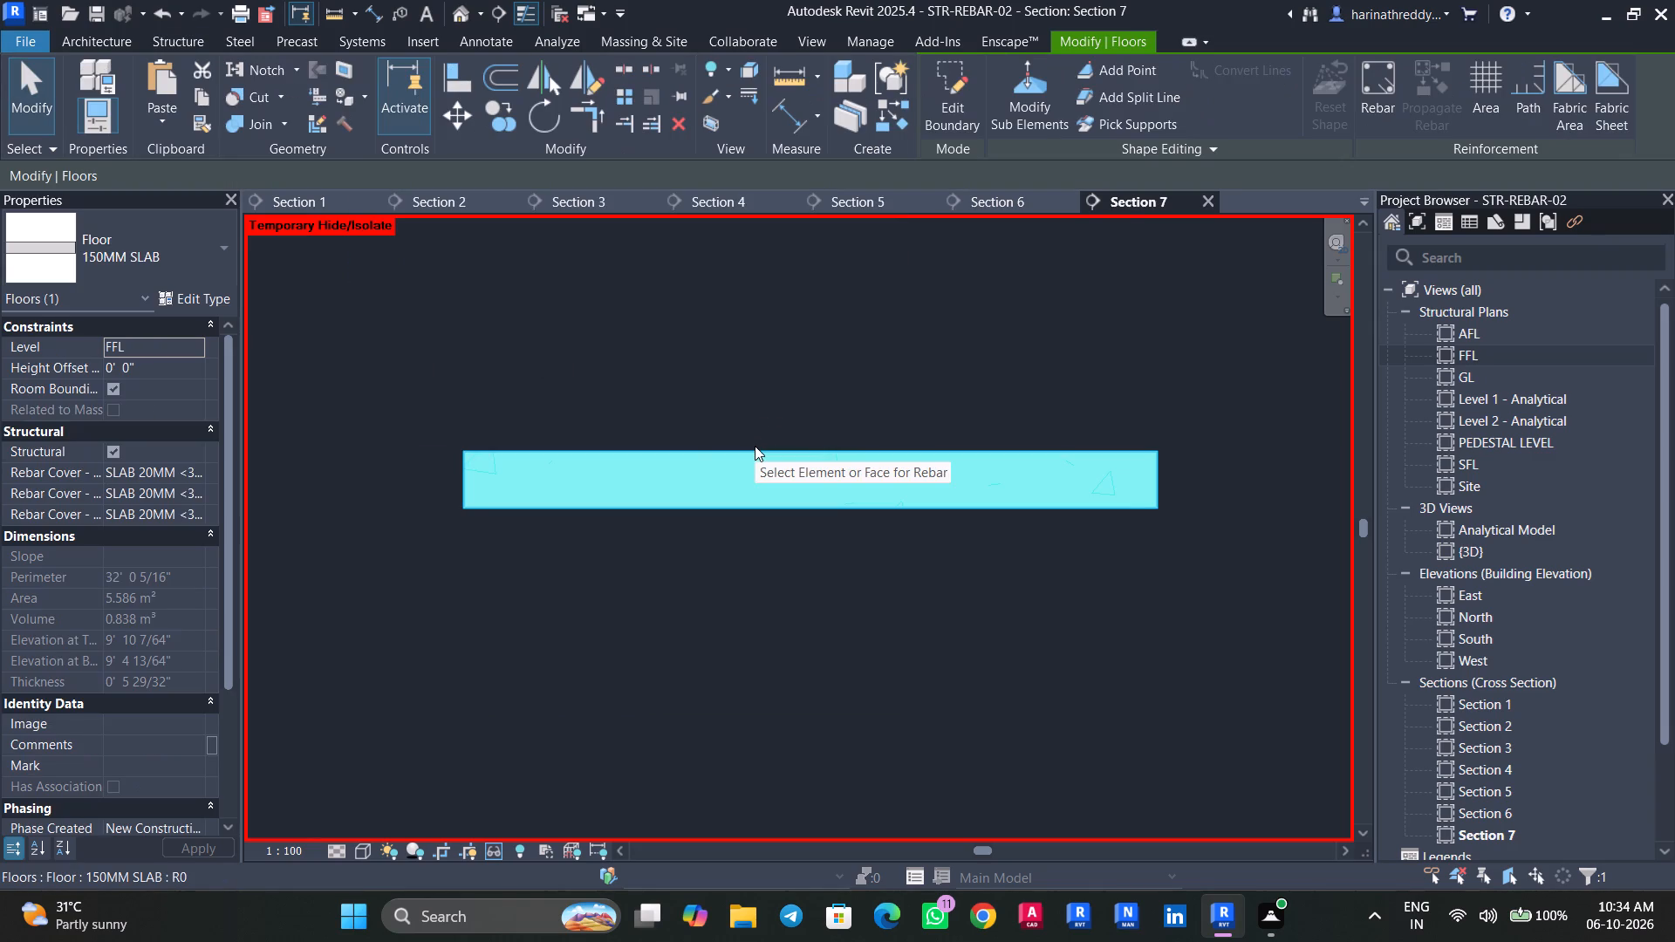
pyautogui.click(1363, 119)
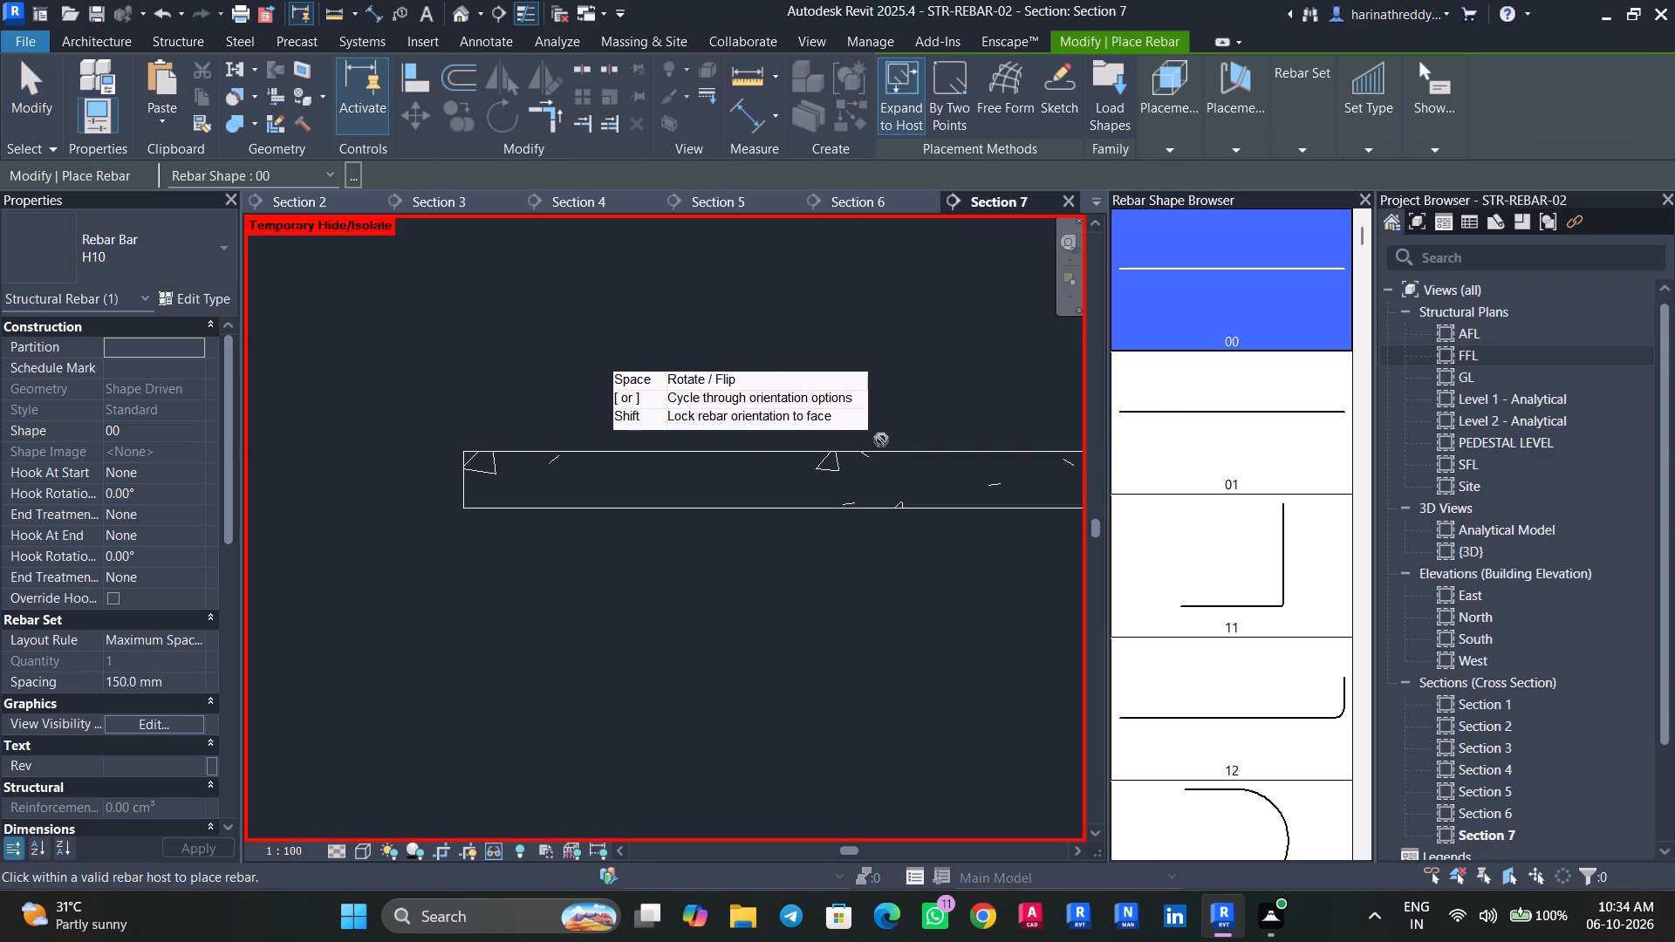
pyautogui.moveTo(879, 439); pyautogui.dragTo(621, 366, button='middle')
pyautogui.click(149, 256)
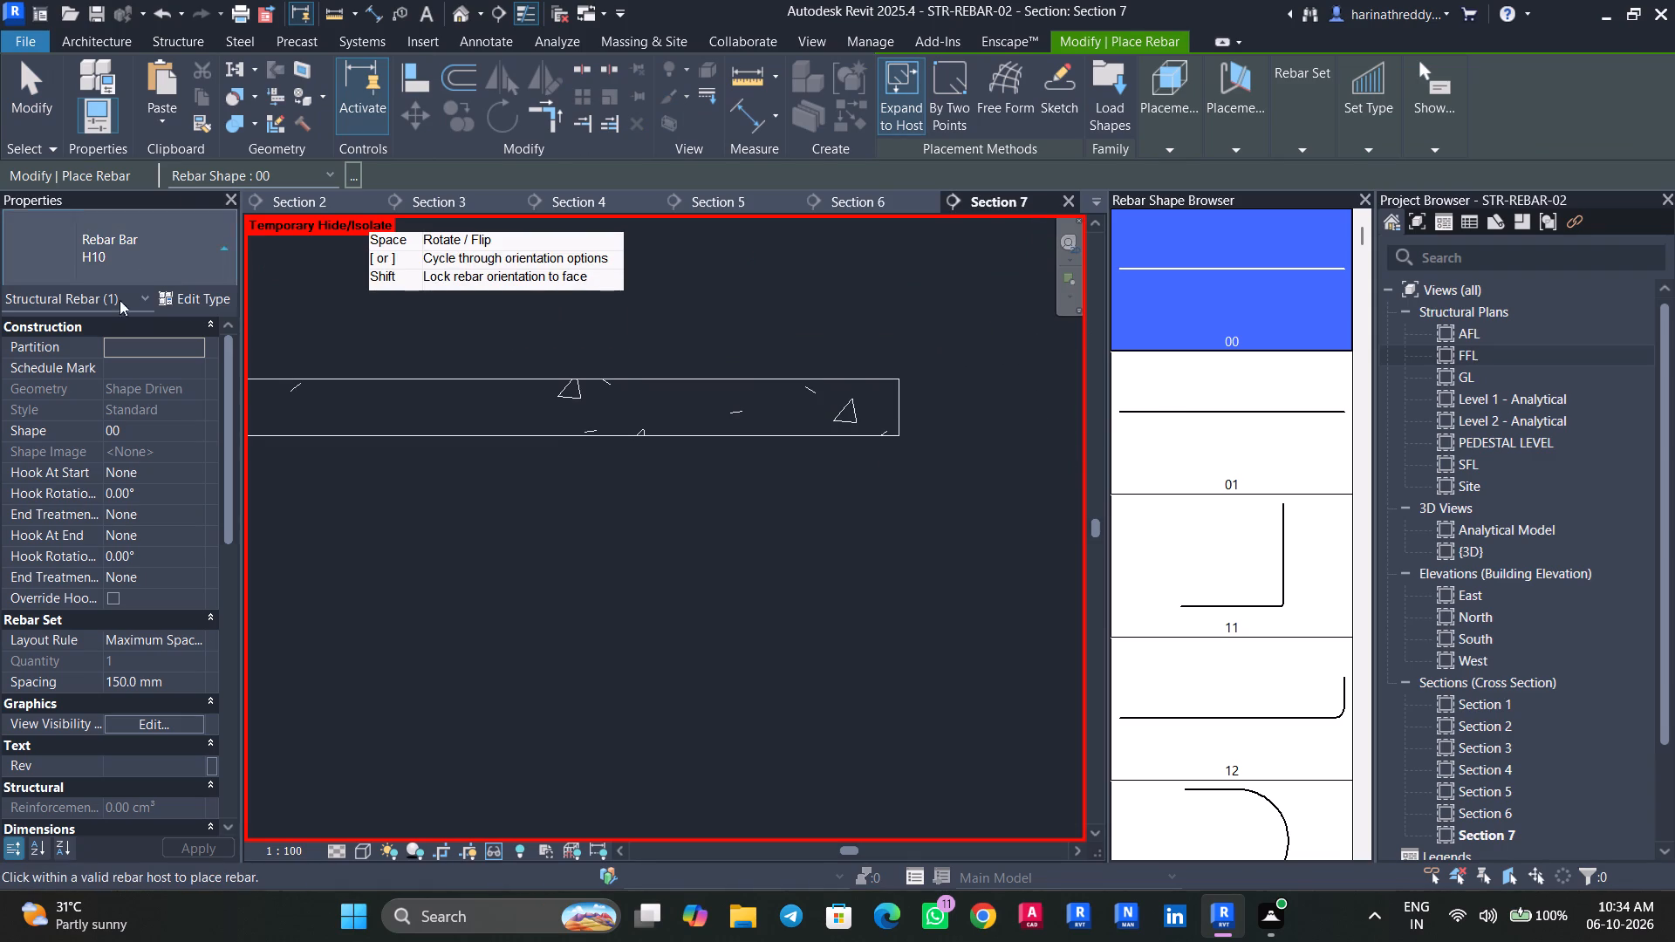
pyautogui.click(66, 426)
pyautogui.click(1057, 91)
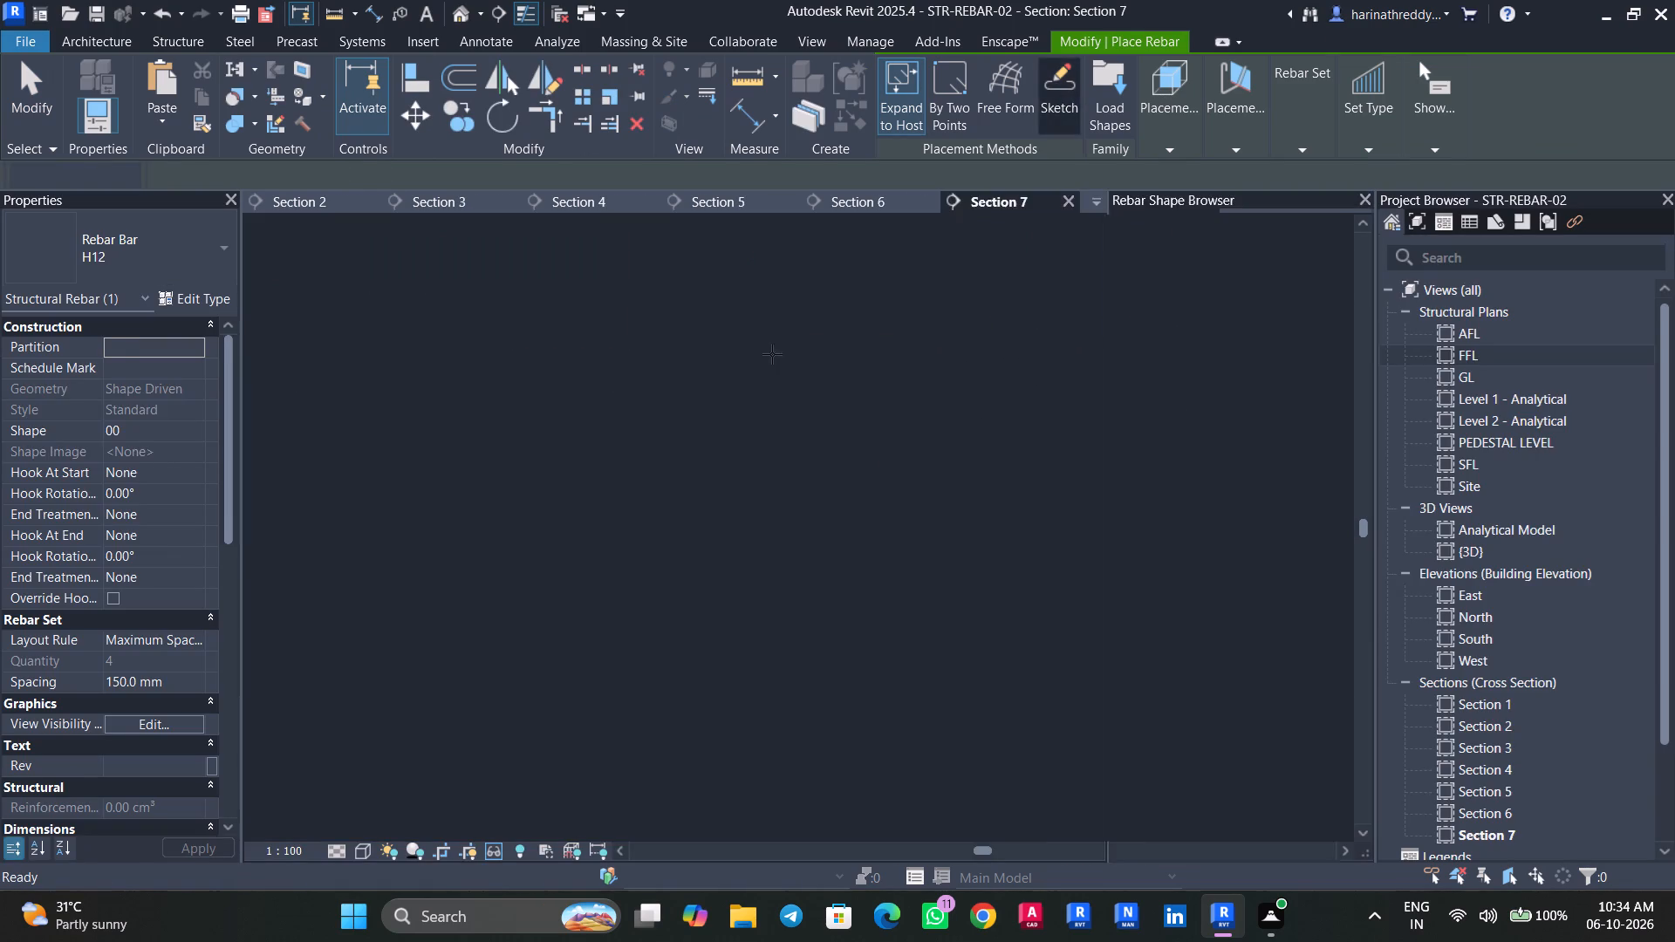
pyautogui.click(783, 372)
pyautogui.moveTo(626, 485); pyautogui.dragTo(1256, 542, button='middle')
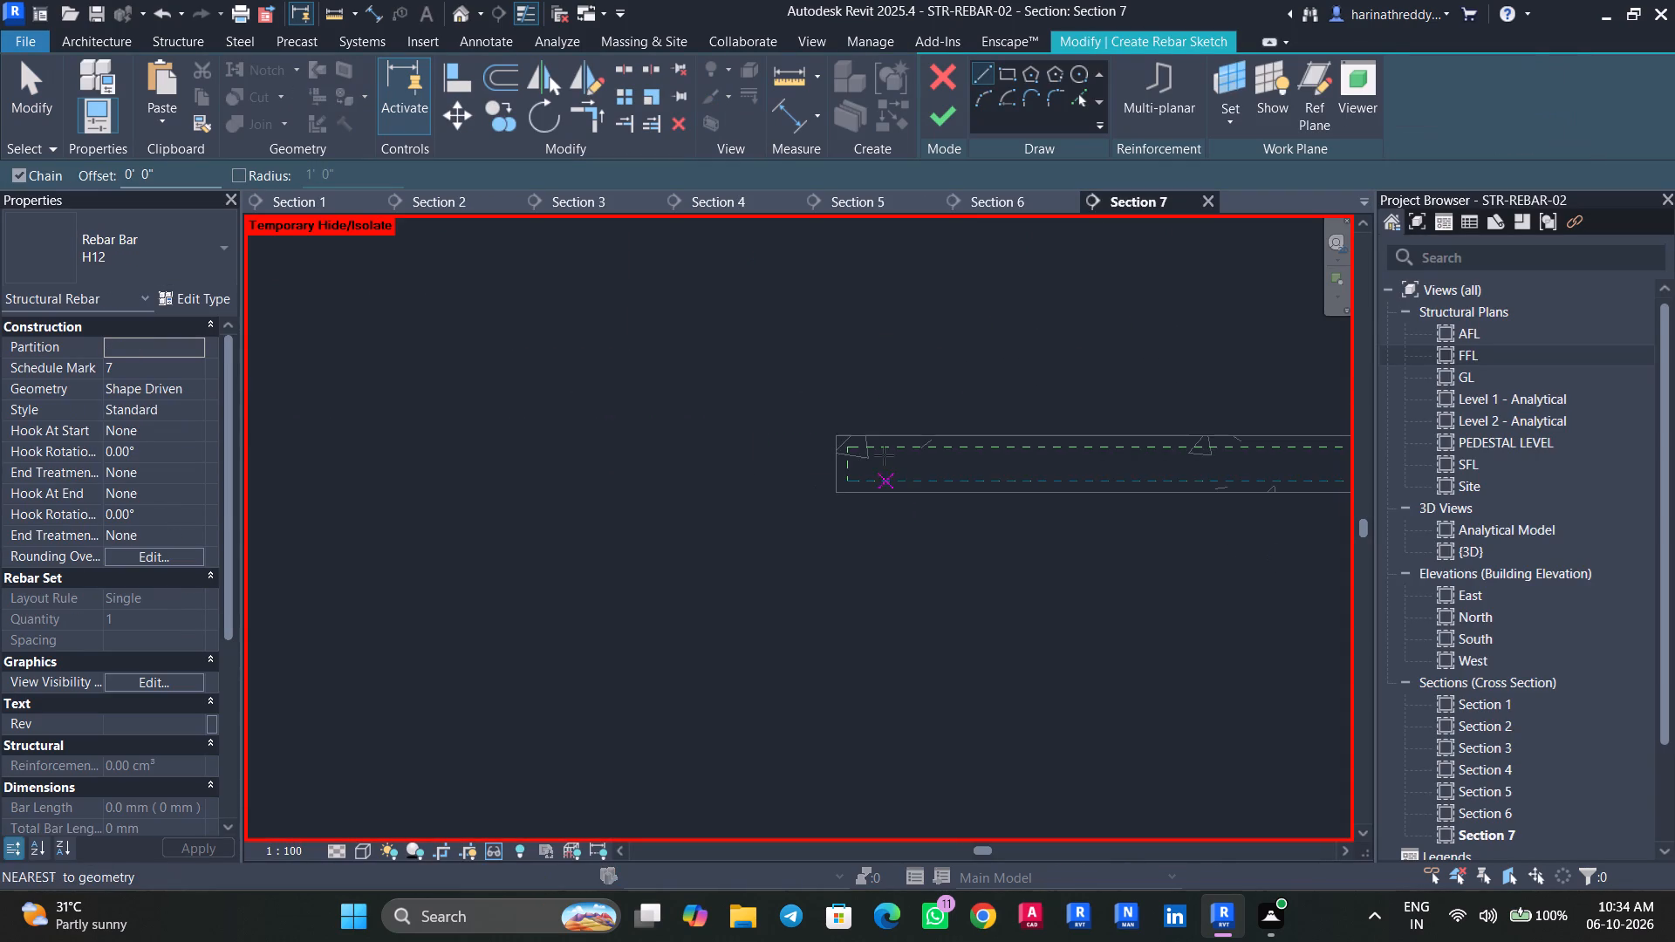
pyautogui.scroll(3, 862, 451)
pyautogui.scroll(-1, 862, 451)
pyautogui.scroll(8, 838, 467)
pyautogui.moveTo(872, 448); pyautogui.dragTo(448, 450, button='middle')
pyautogui.scroll(3, 422, 433)
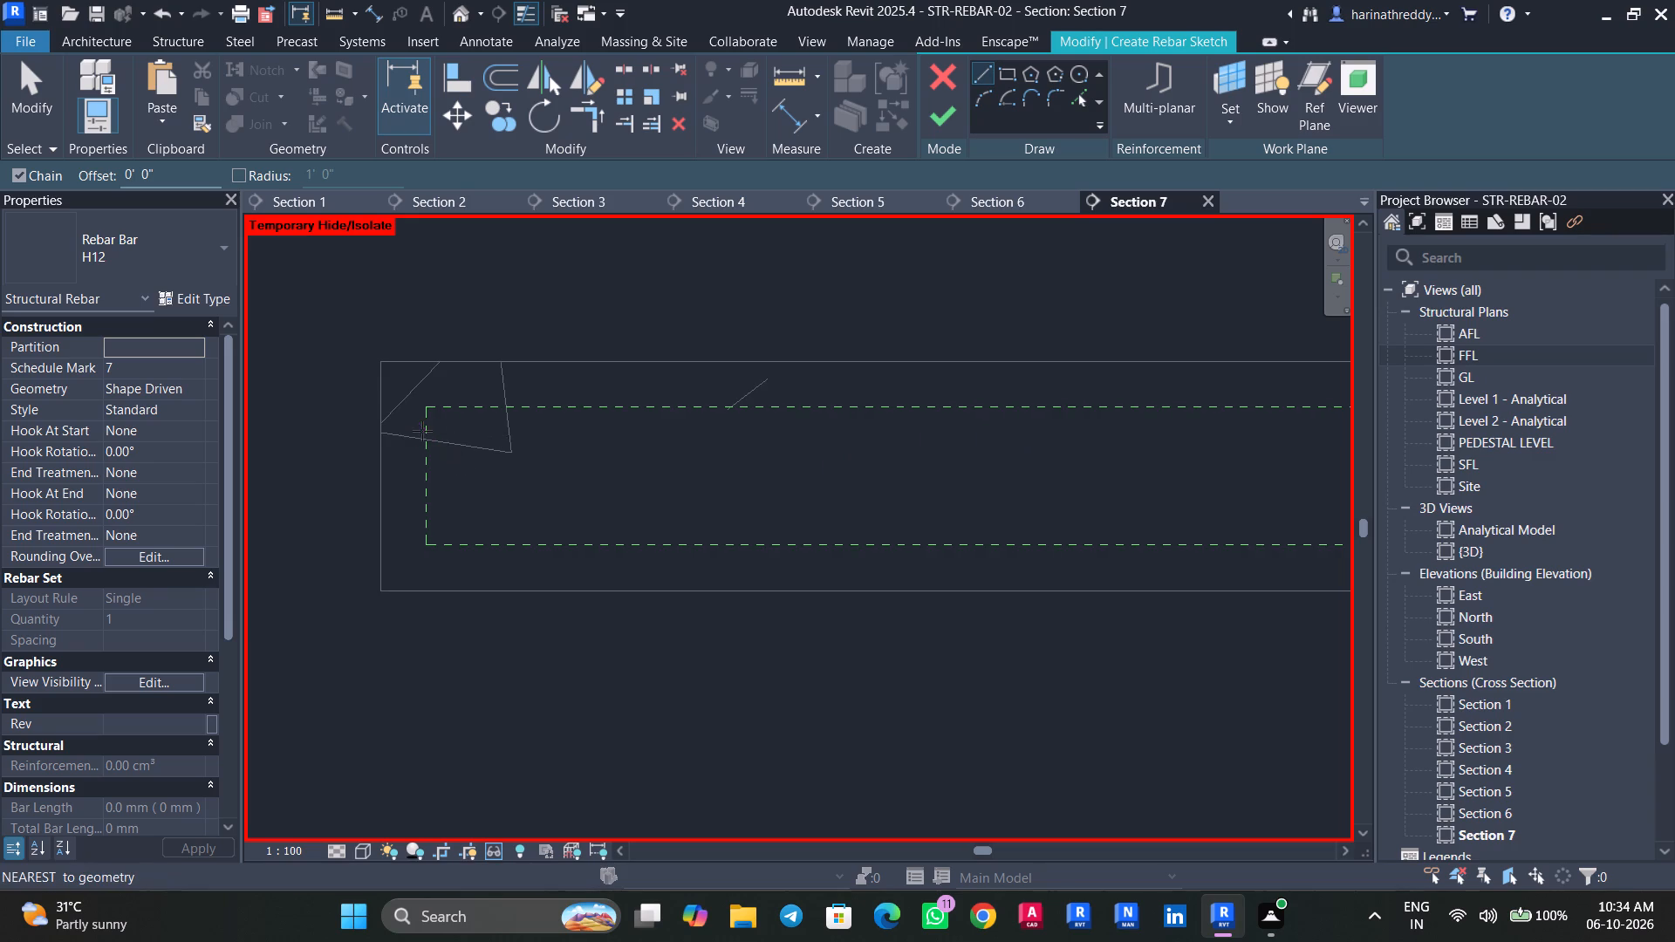
pyautogui.scroll(2, 422, 431)
pyautogui.click(428, 420)
pyautogui.moveTo(930, 440); pyautogui.dragTo(612, 430, button='middle')
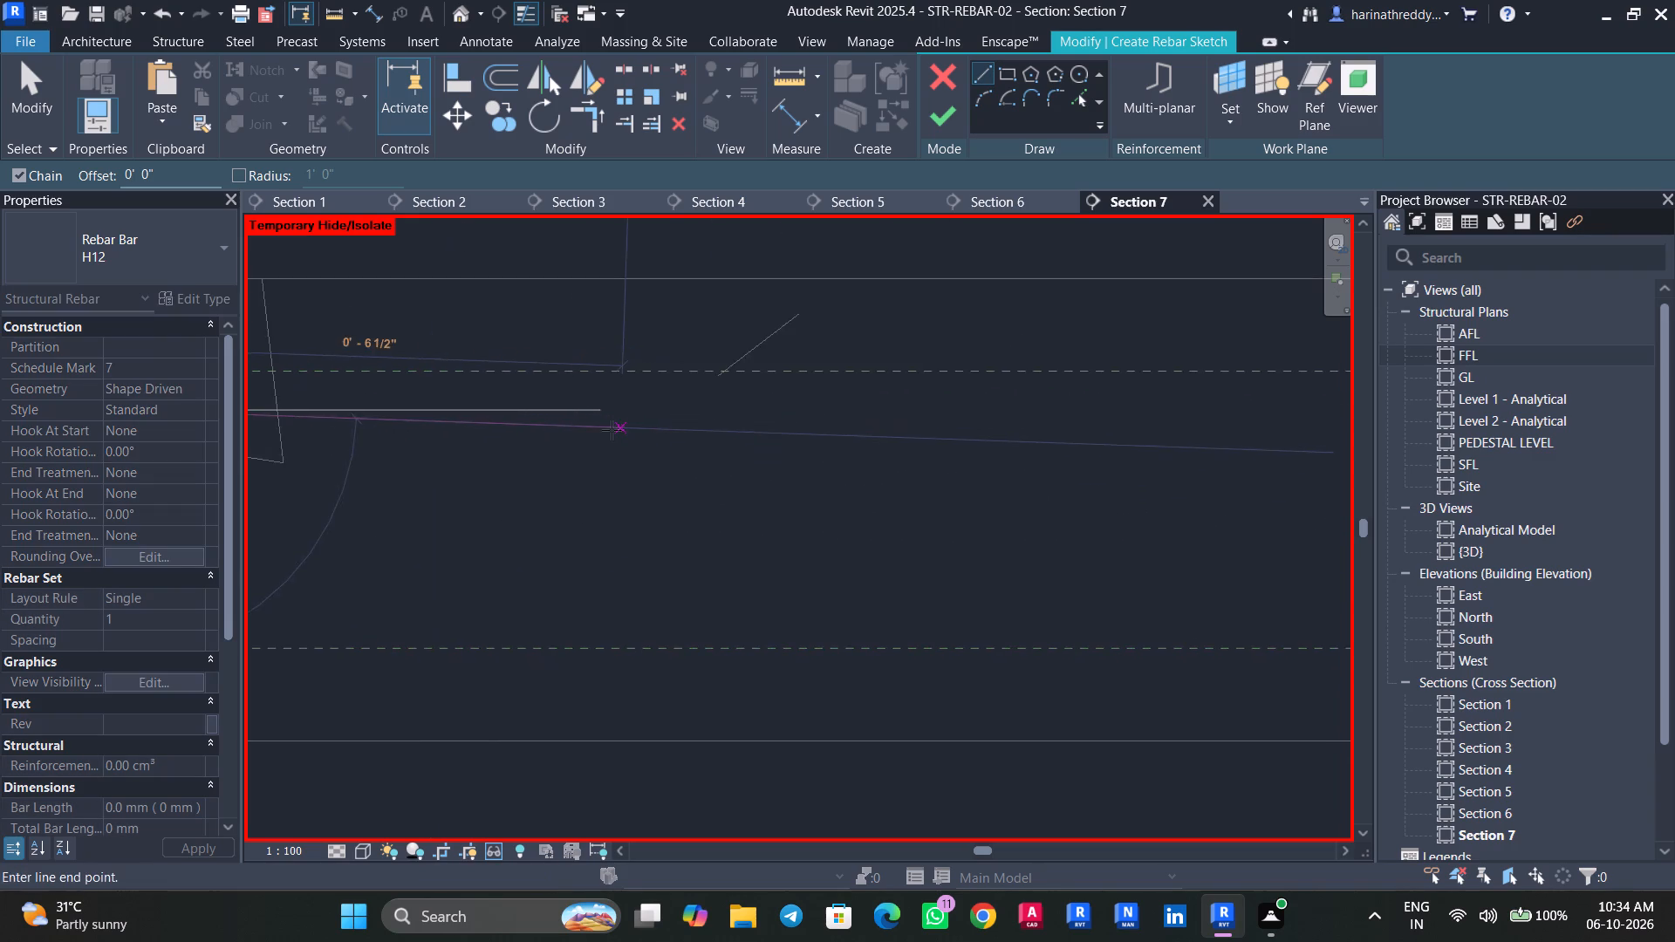
pyautogui.scroll(-3, 612, 428)
pyautogui.moveTo(961, 415); pyautogui.dragTo(649, 421, button='middle')
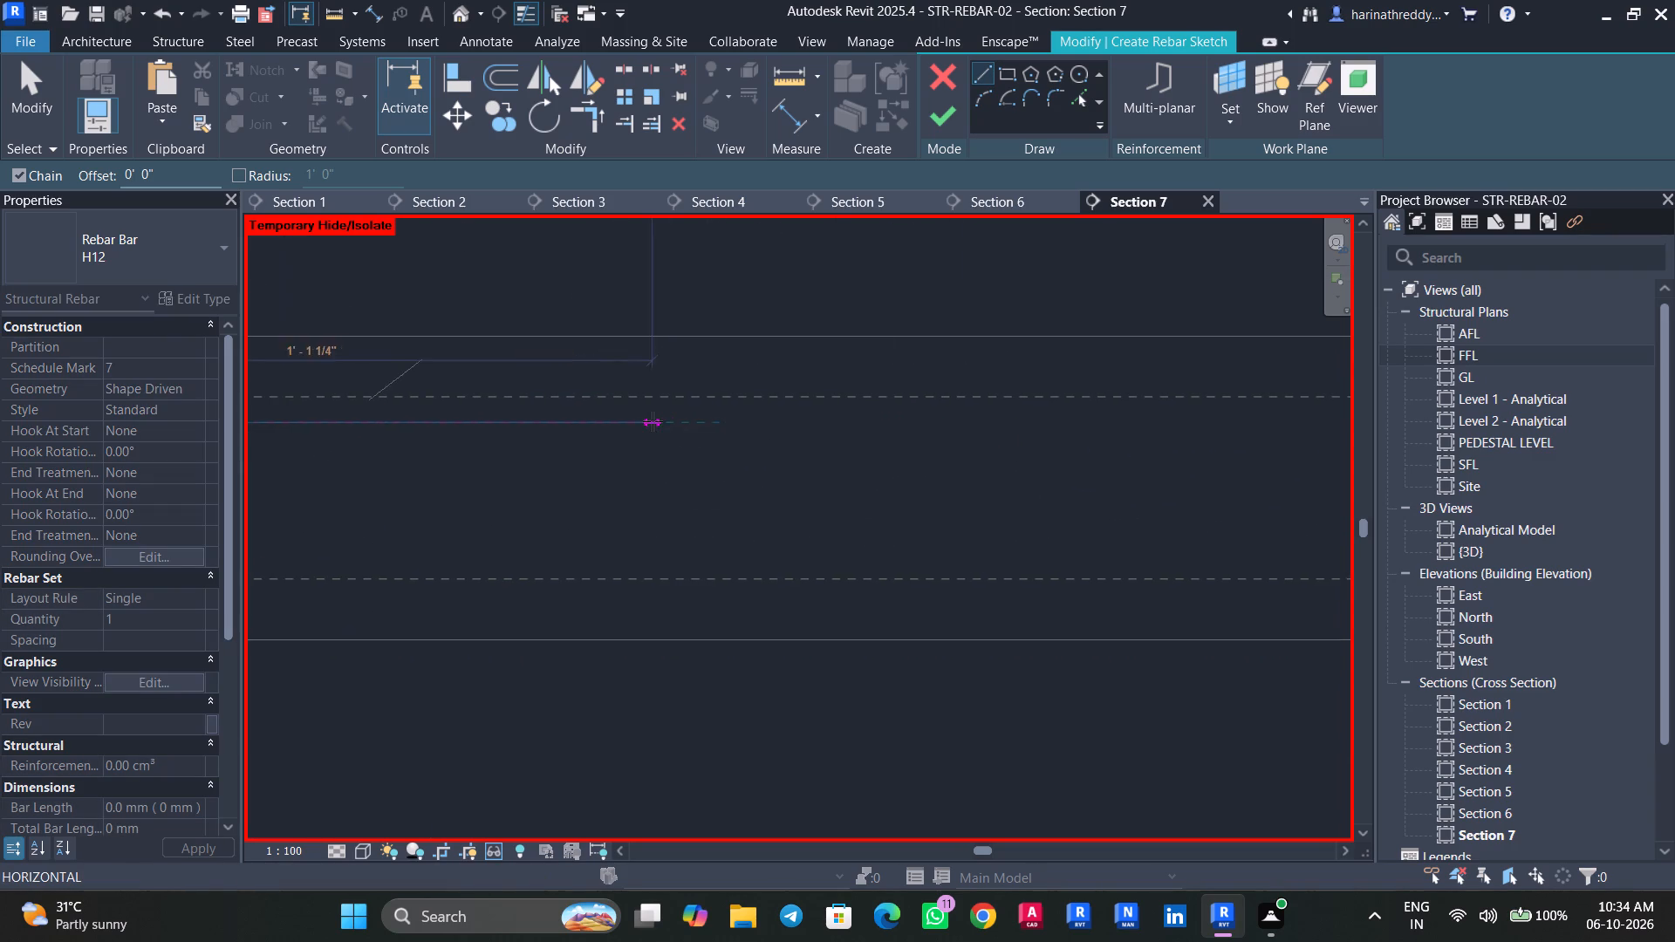
pyautogui.scroll(-8, 653, 421)
pyautogui.scroll(1, 653, 421)
pyautogui.scroll(-5, 653, 421)
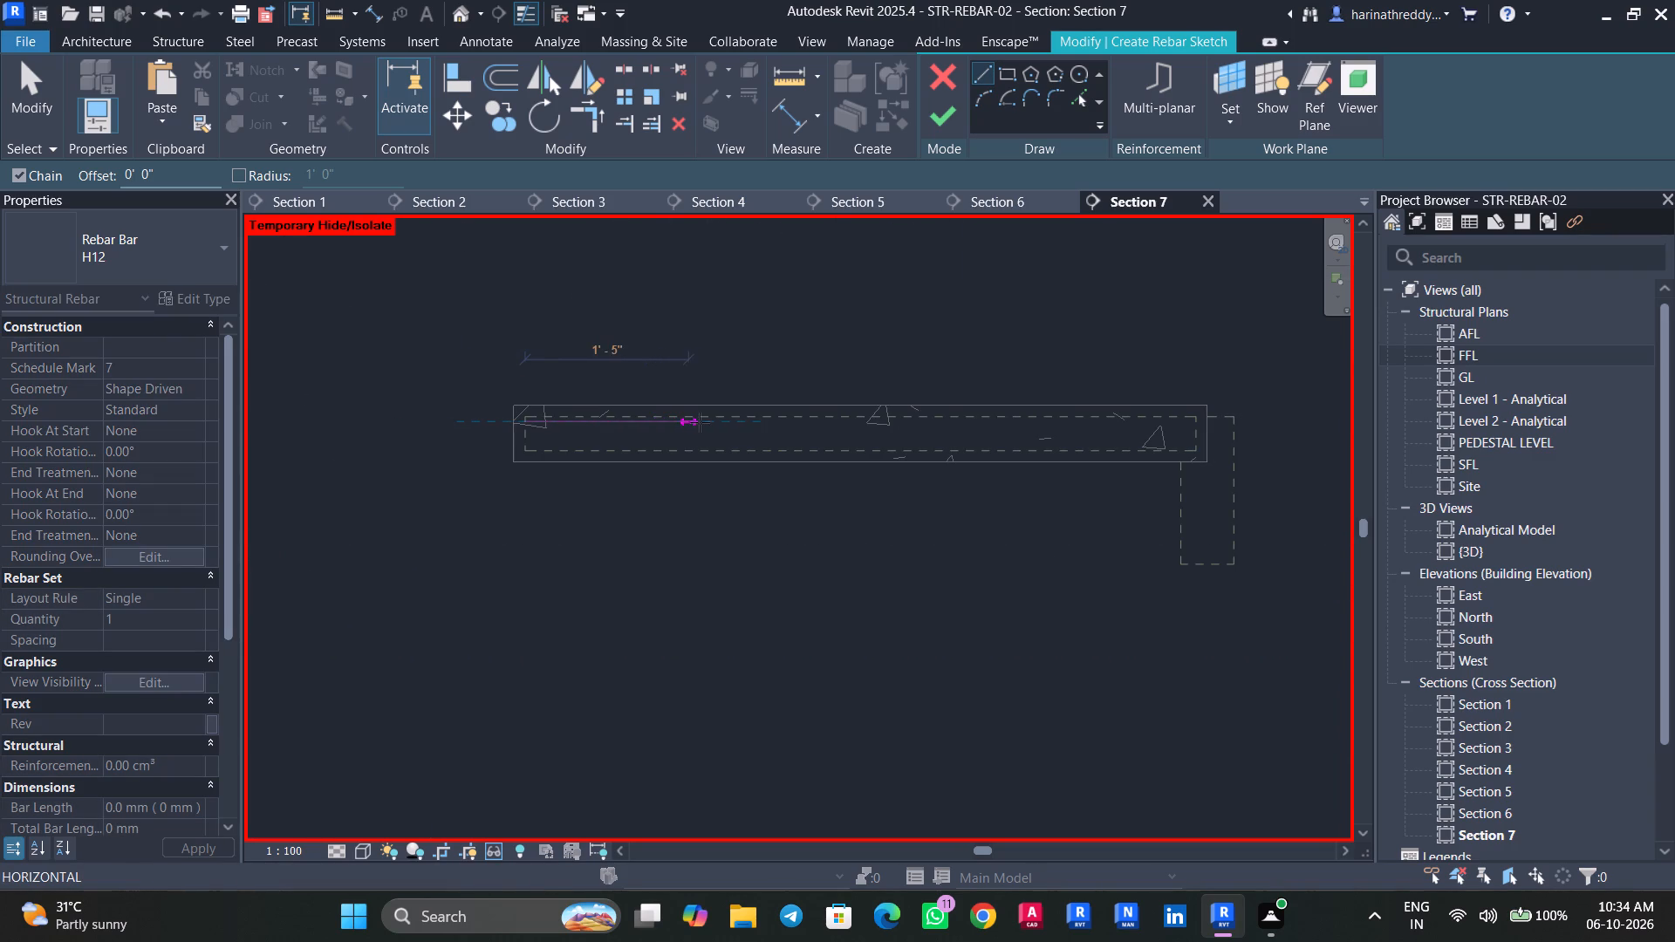
pyautogui.click(757, 429)
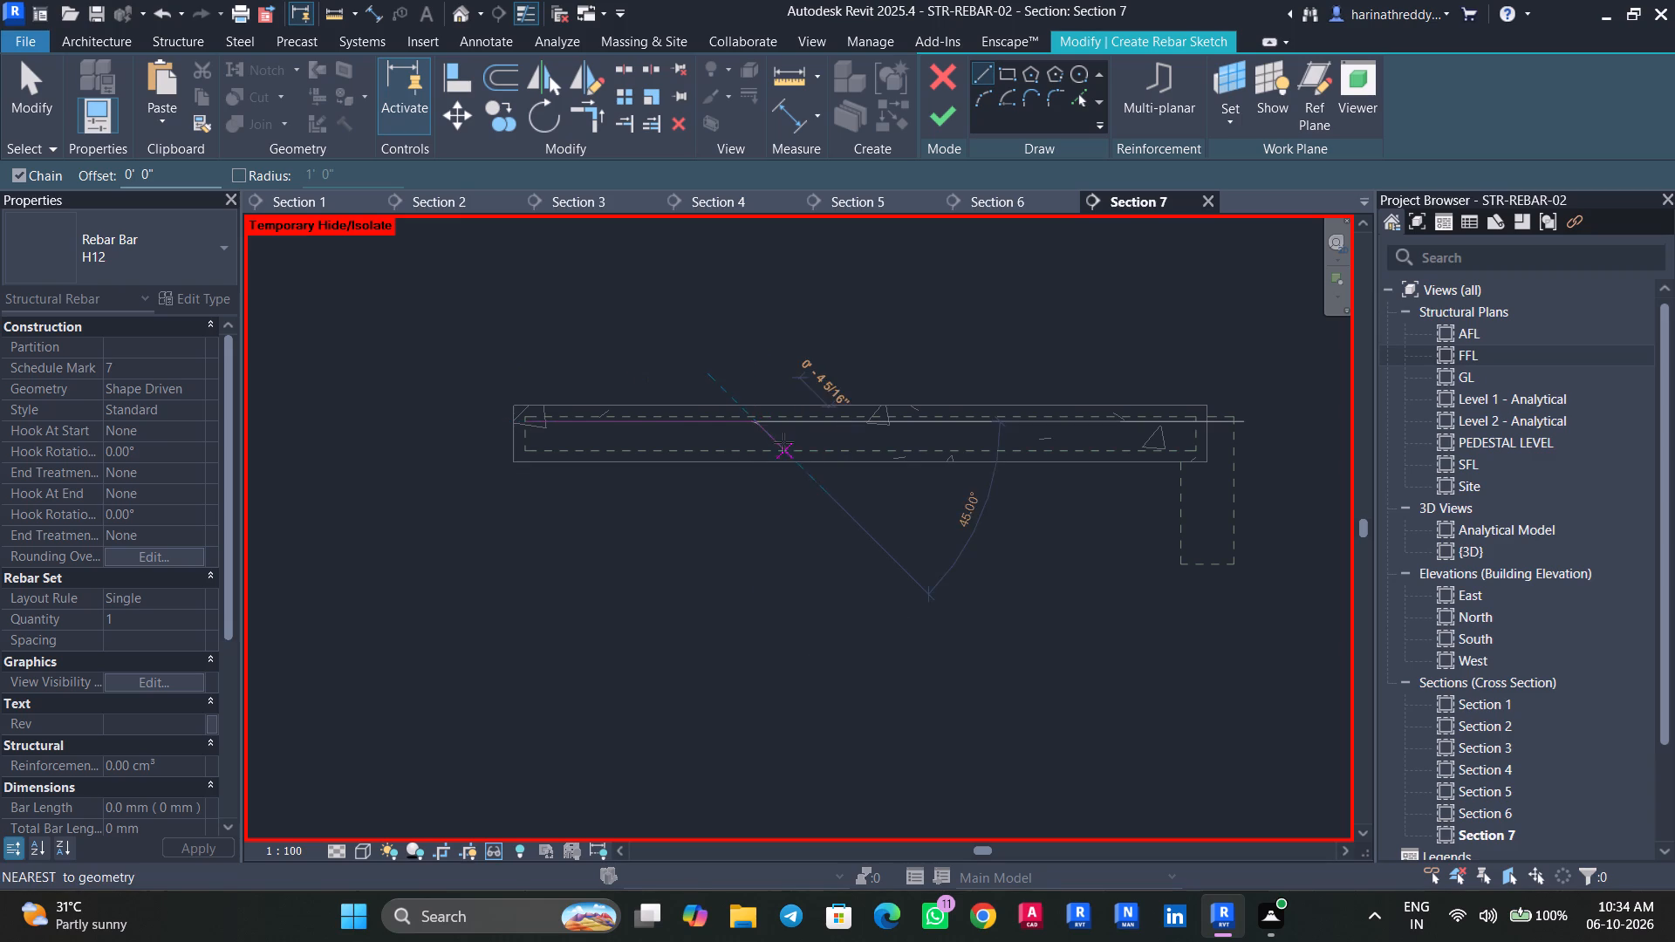
# Continue the bar sketch with a 45° crank down to the bottom cover and a straight bottom segment about 2' 0" long.
pyautogui.scroll(6, 783, 442)
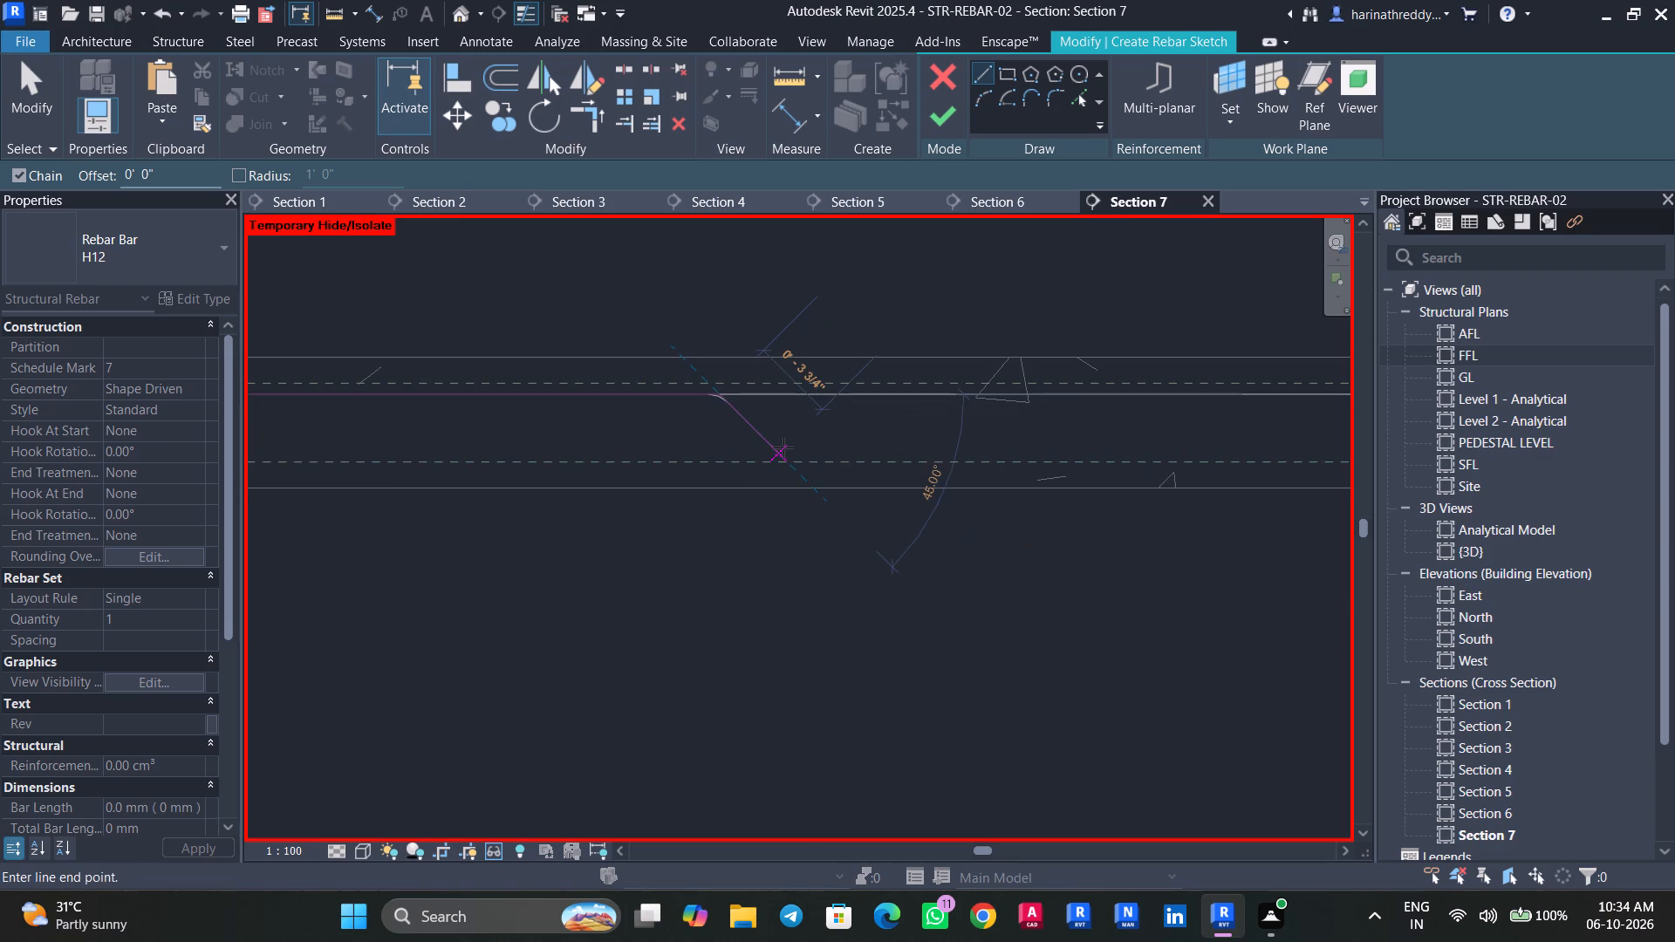
pyautogui.click(780, 447)
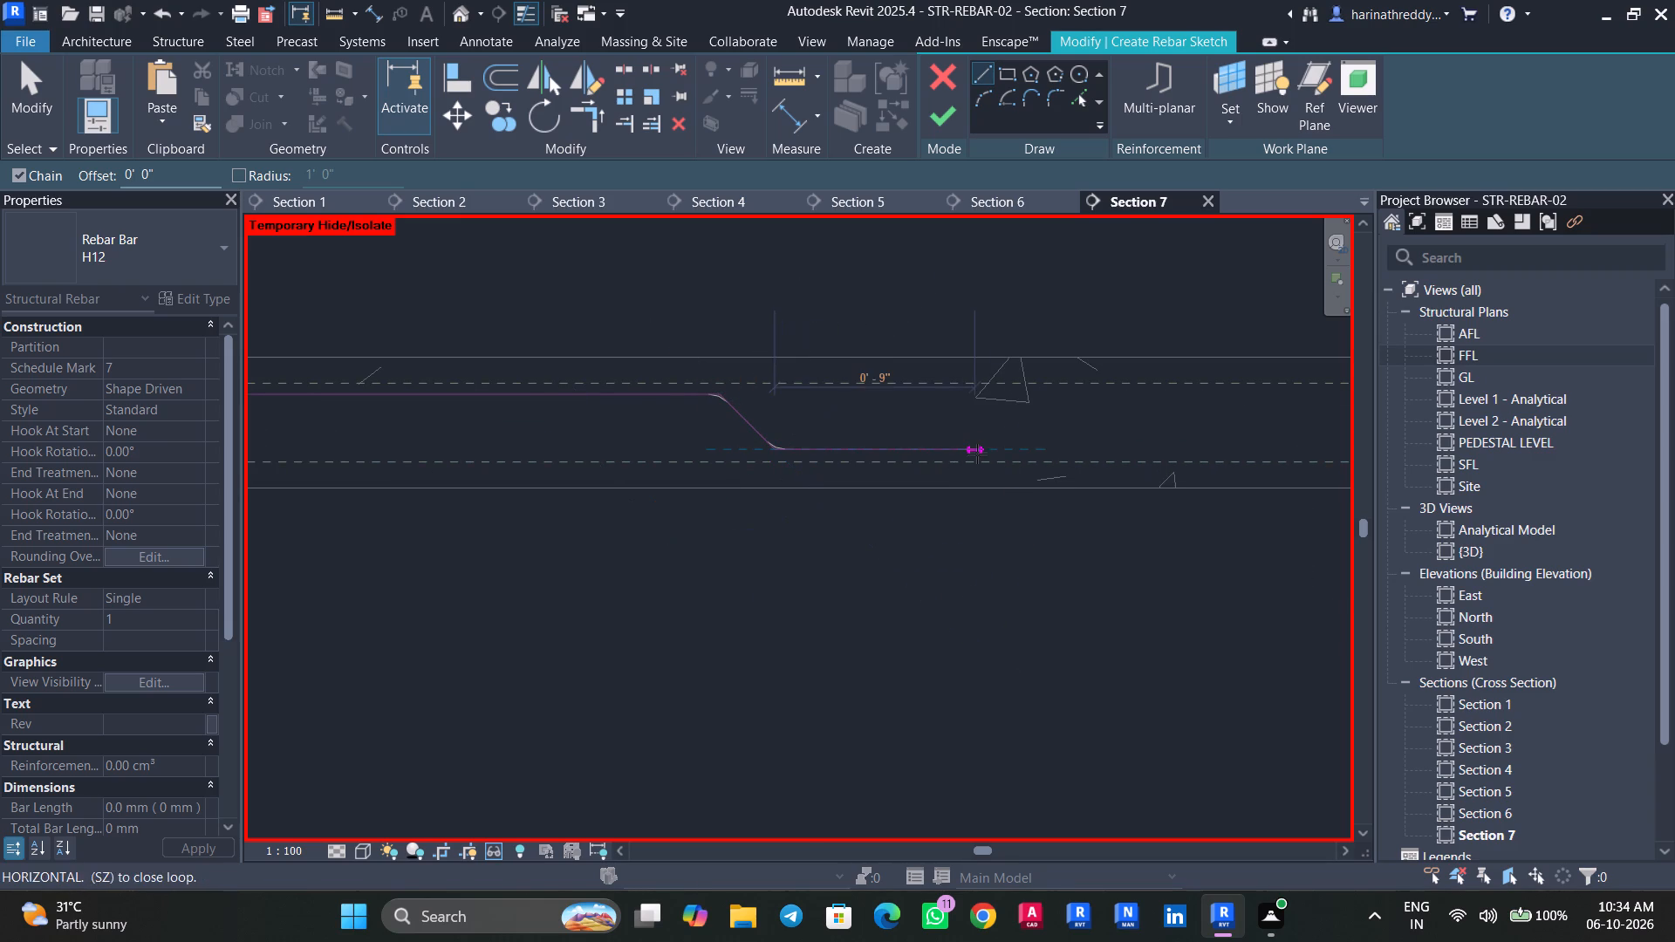
pyautogui.moveTo(977, 454); pyautogui.dragTo(646, 437, button='middle')
pyautogui.moveTo(974, 436); pyautogui.dragTo(734, 435, button='middle')
pyautogui.scroll(-1, 734, 435)
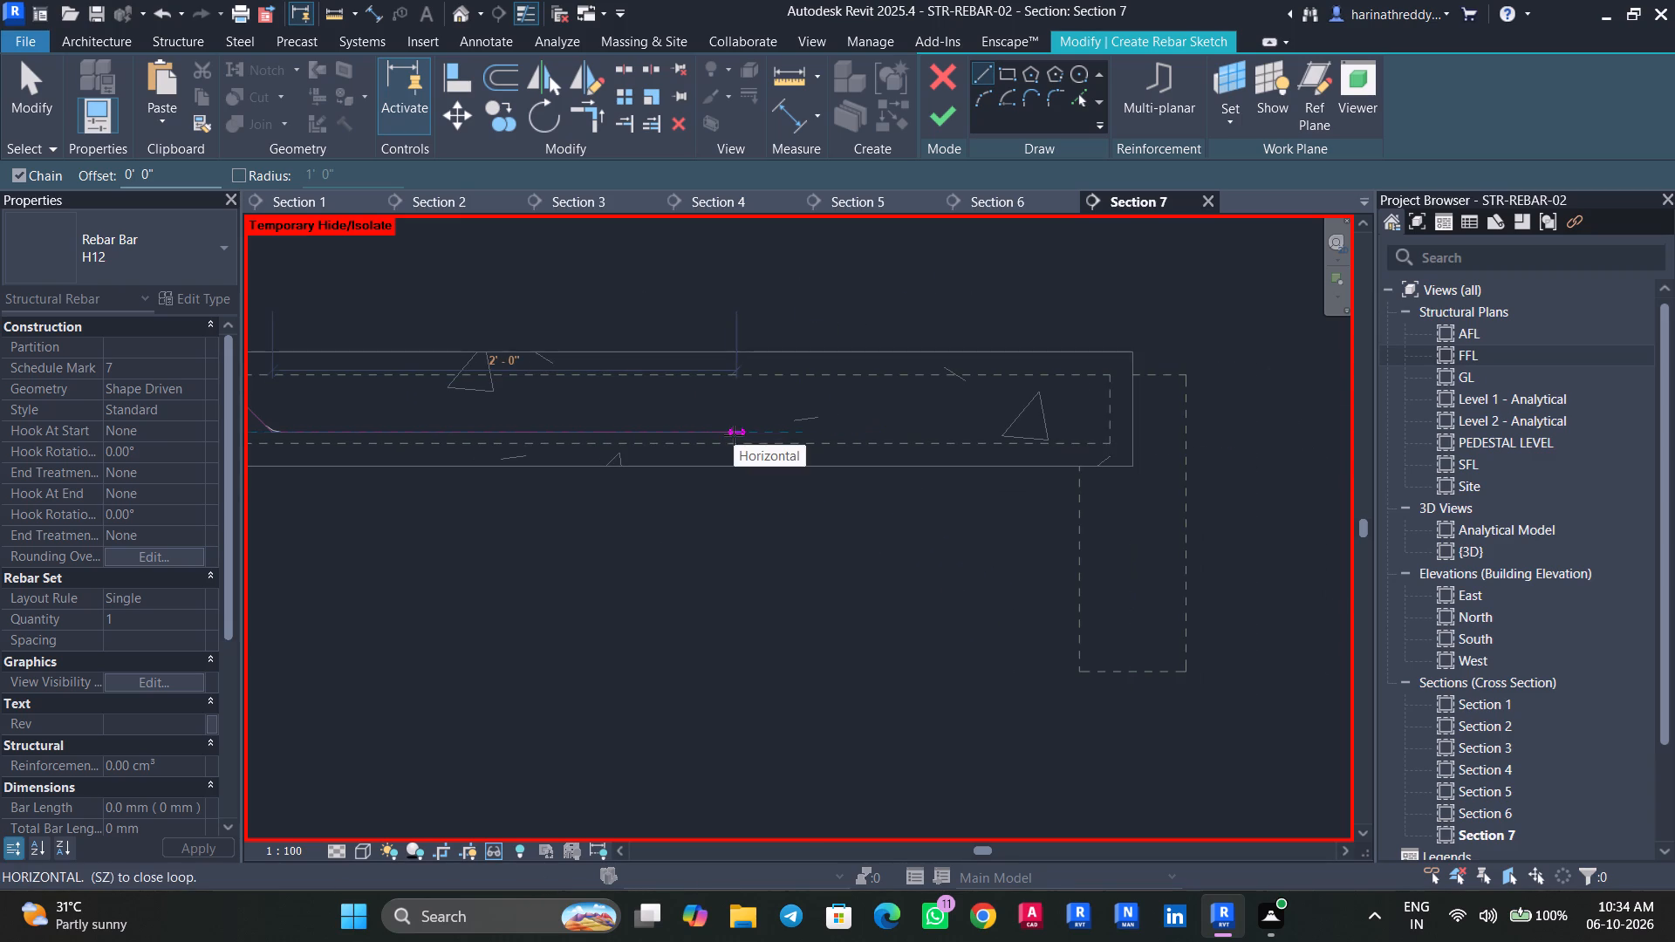
pyautogui.click(731, 435)
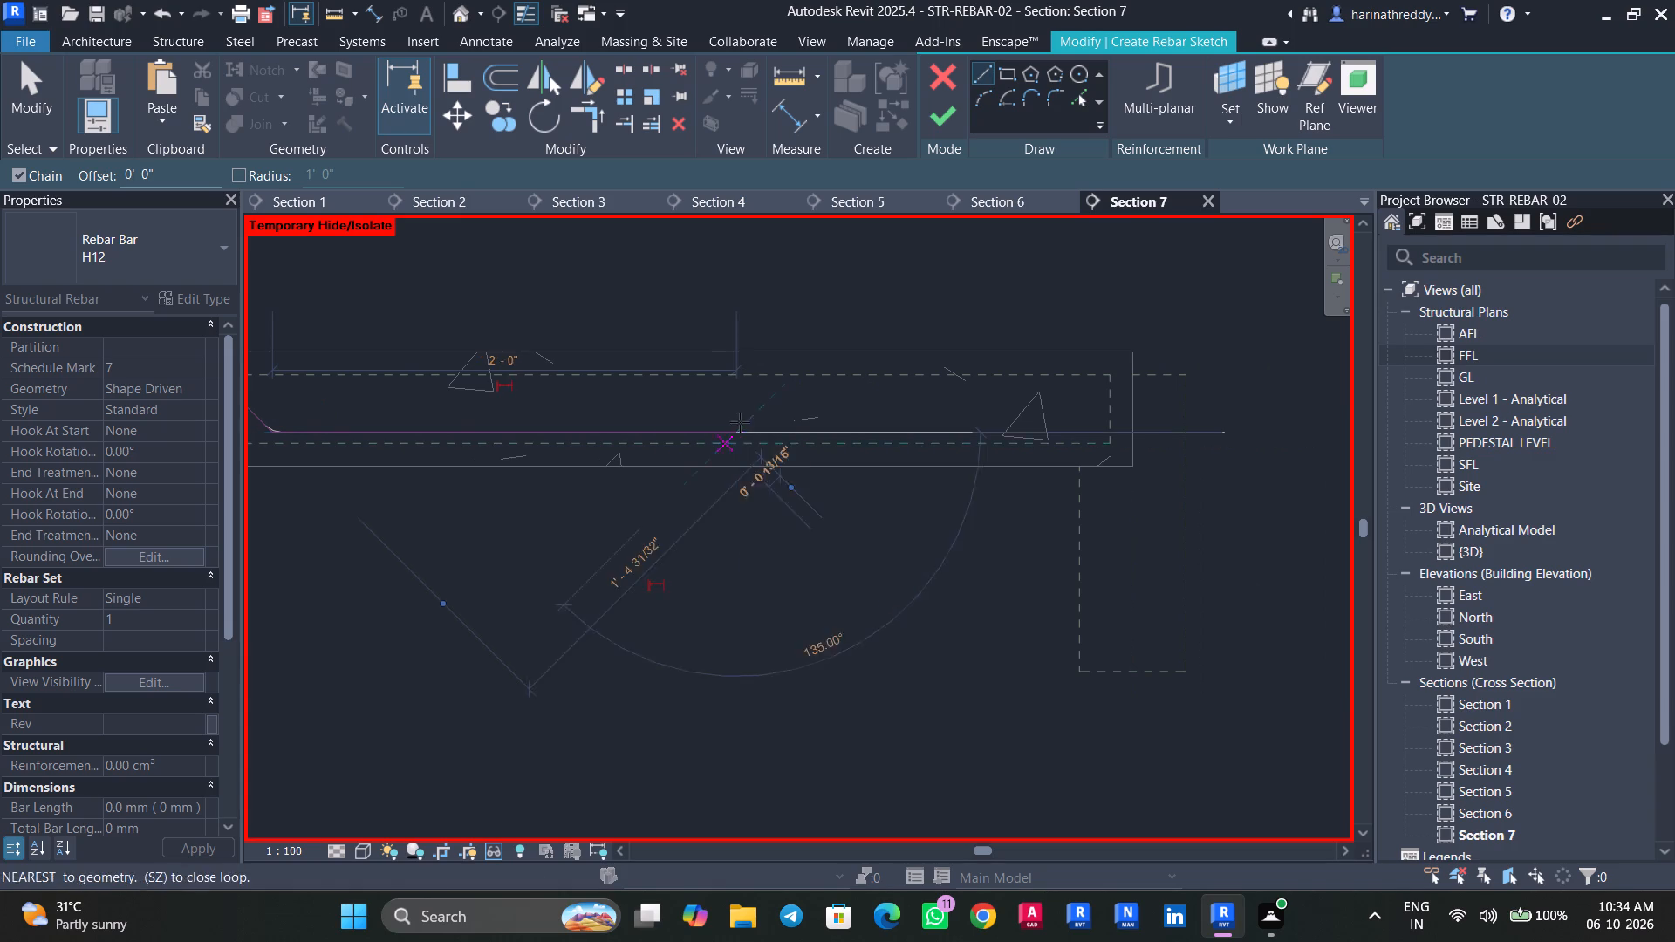
# Crank the bar sketch up at 45° and finish it with a top segment about 1' 4 11/16" long reaching the beam-end cover.
pyautogui.scroll(2, 773, 392)
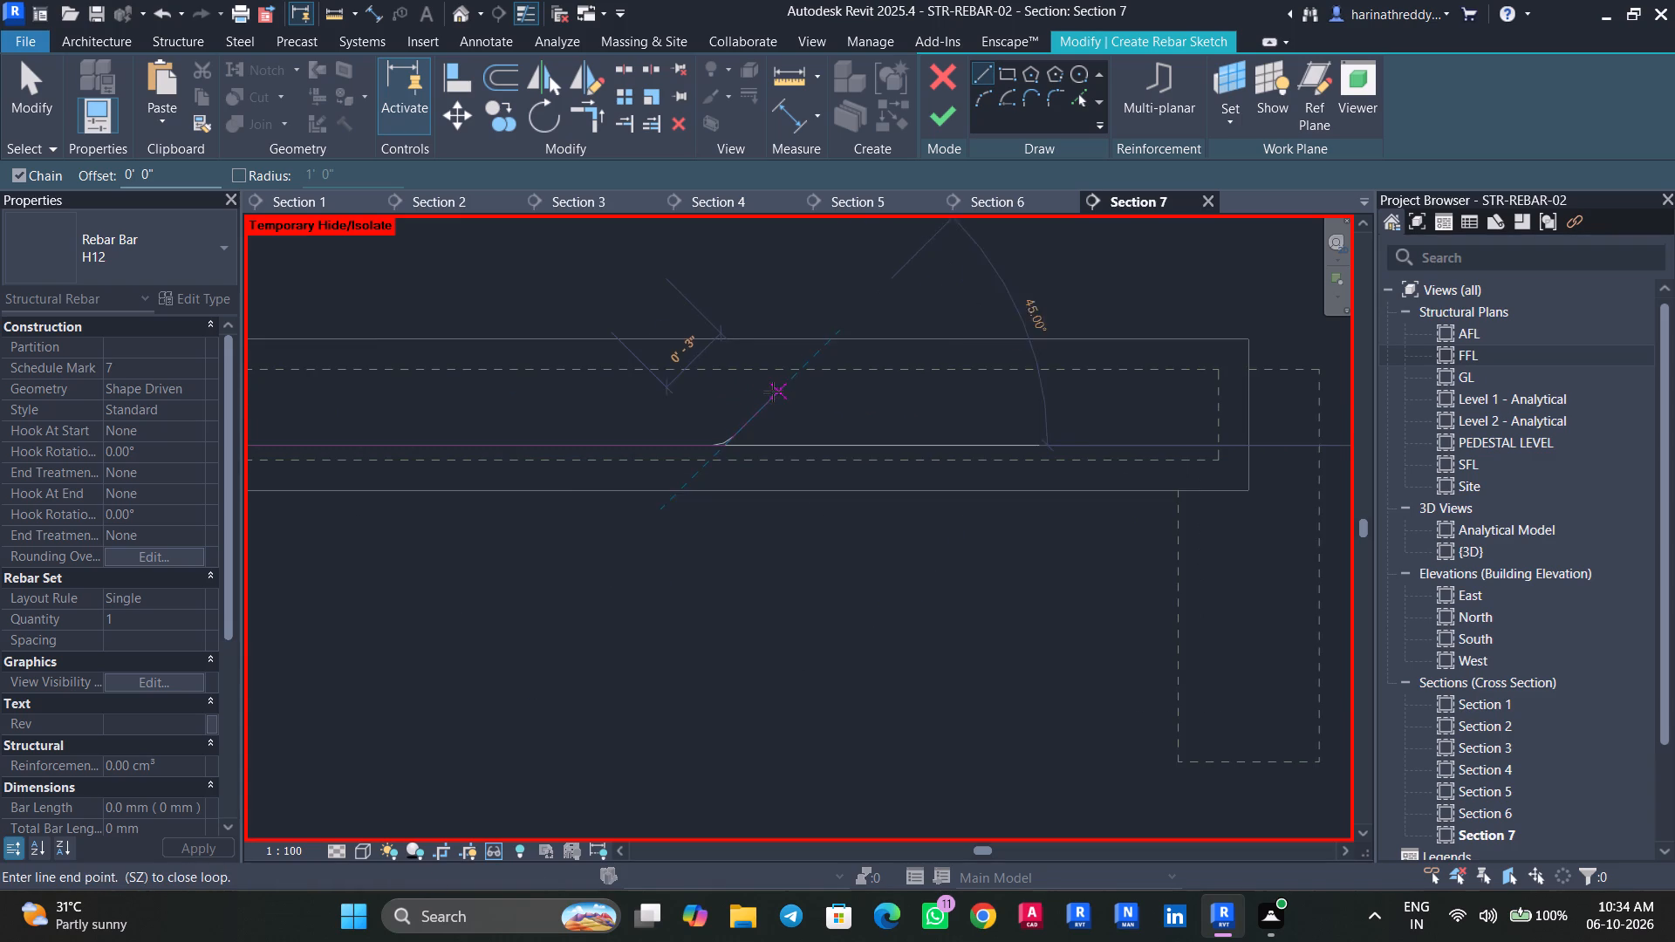
pyautogui.click(792, 381)
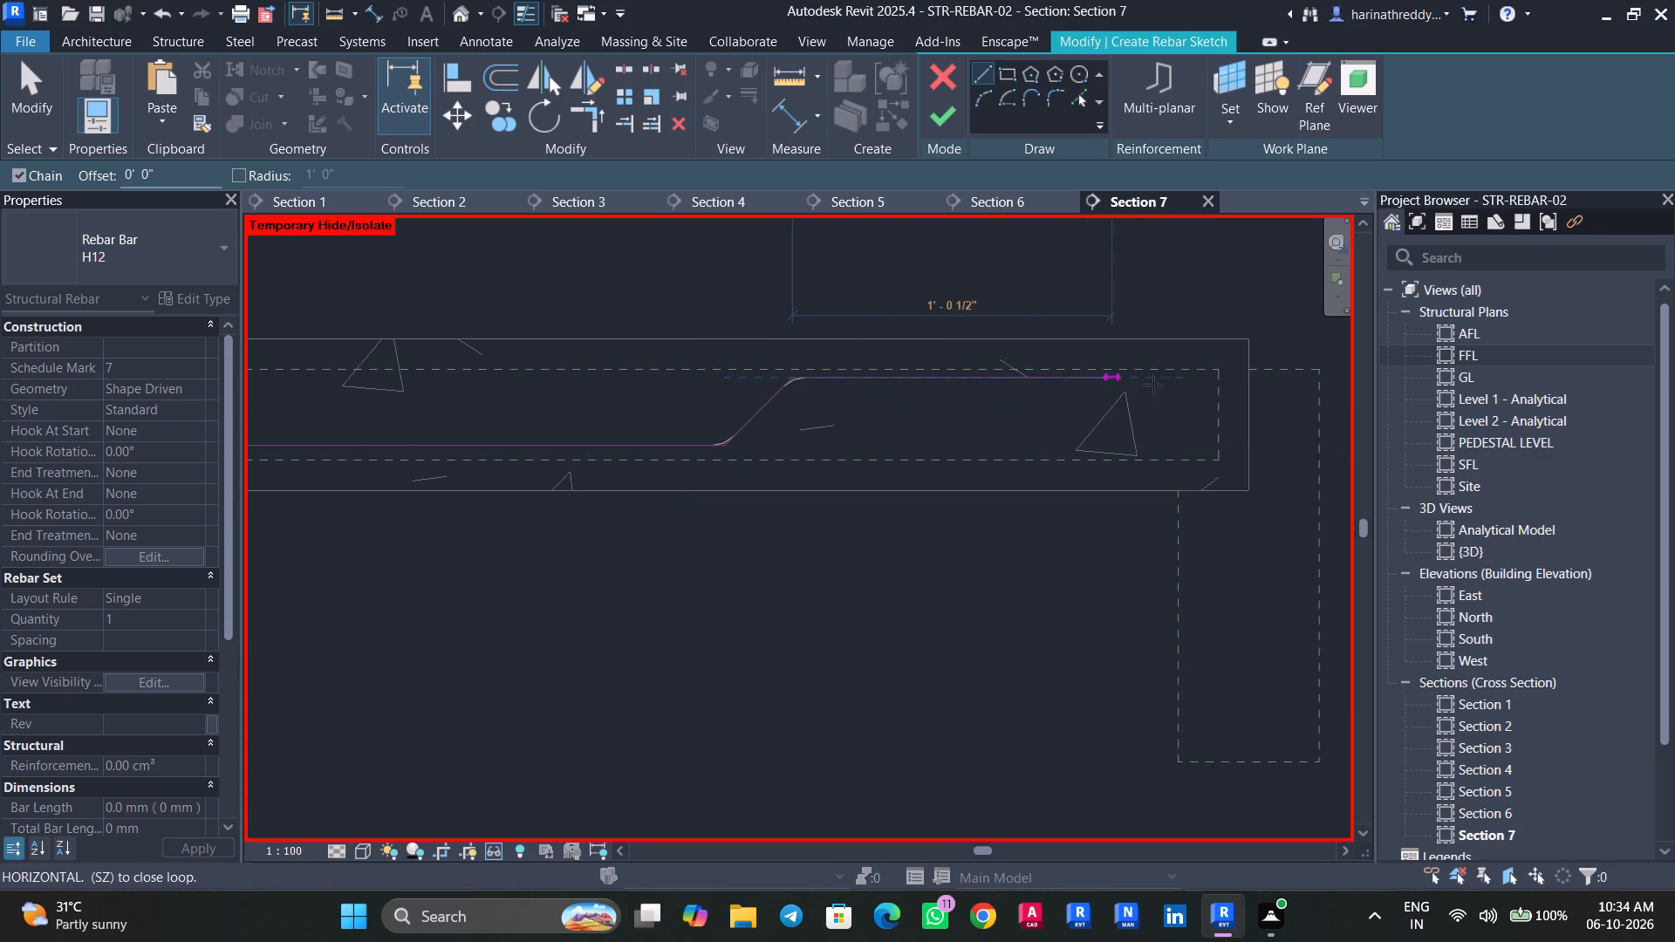
pyautogui.click(1222, 381)
pyautogui.press('Escape')
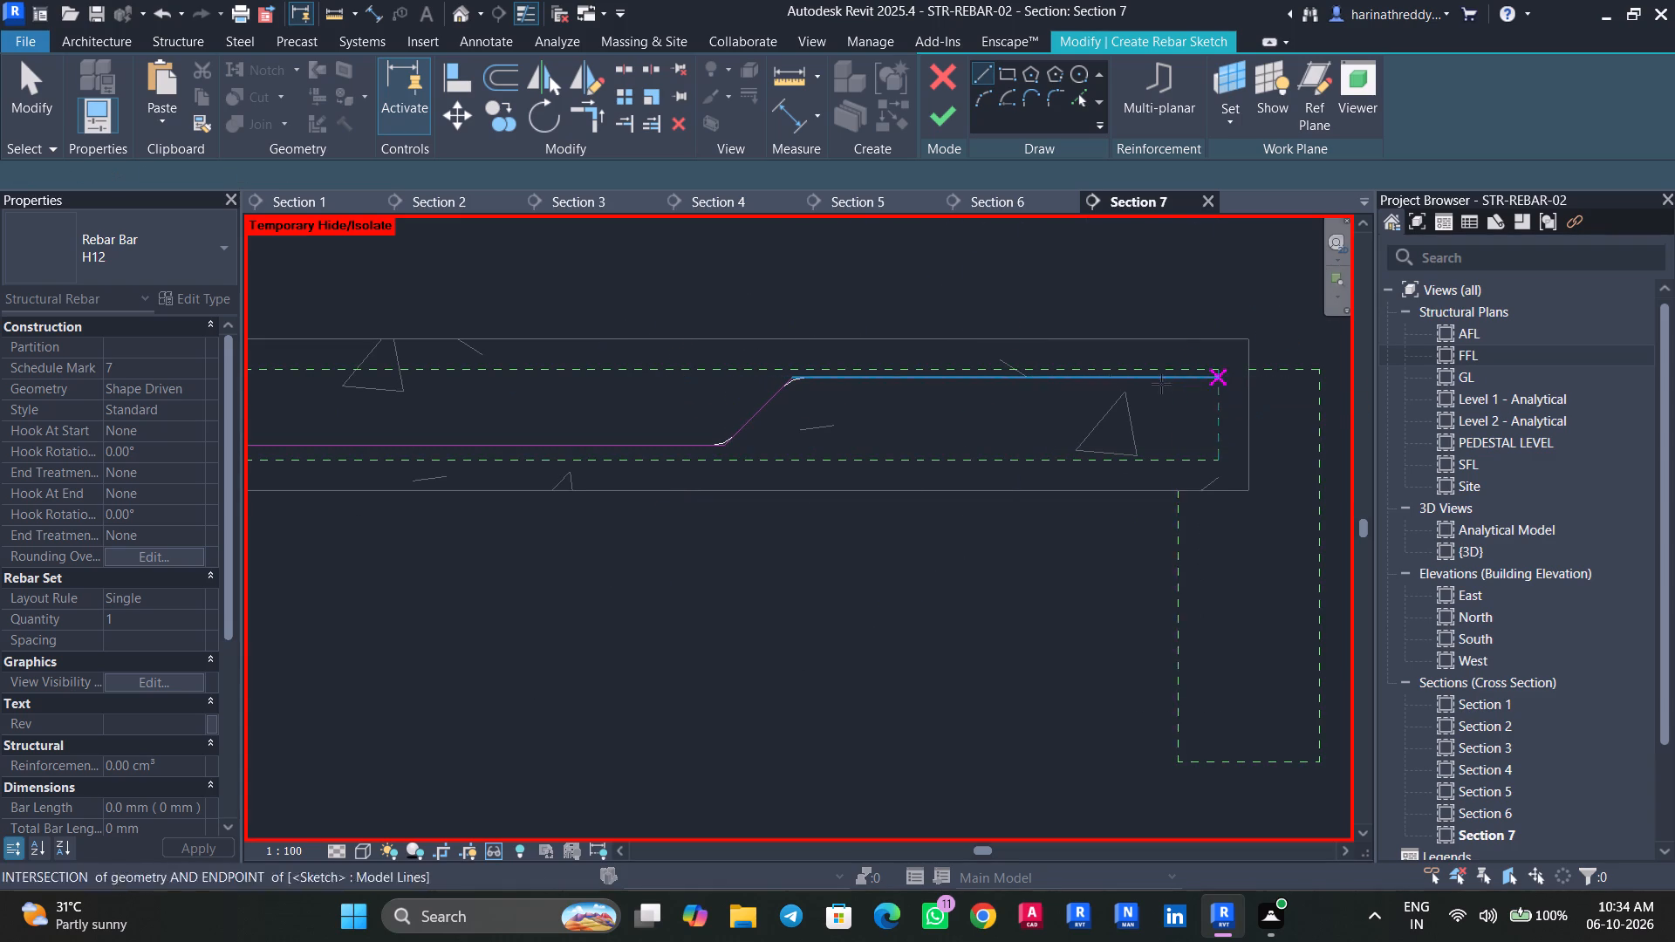
pyautogui.press('Escape')
pyautogui.press('Escape')
# Set the length of the bar's final top segment at the beam end to 2'.
pyautogui.click(1047, 384)
pyautogui.click(1006, 305)
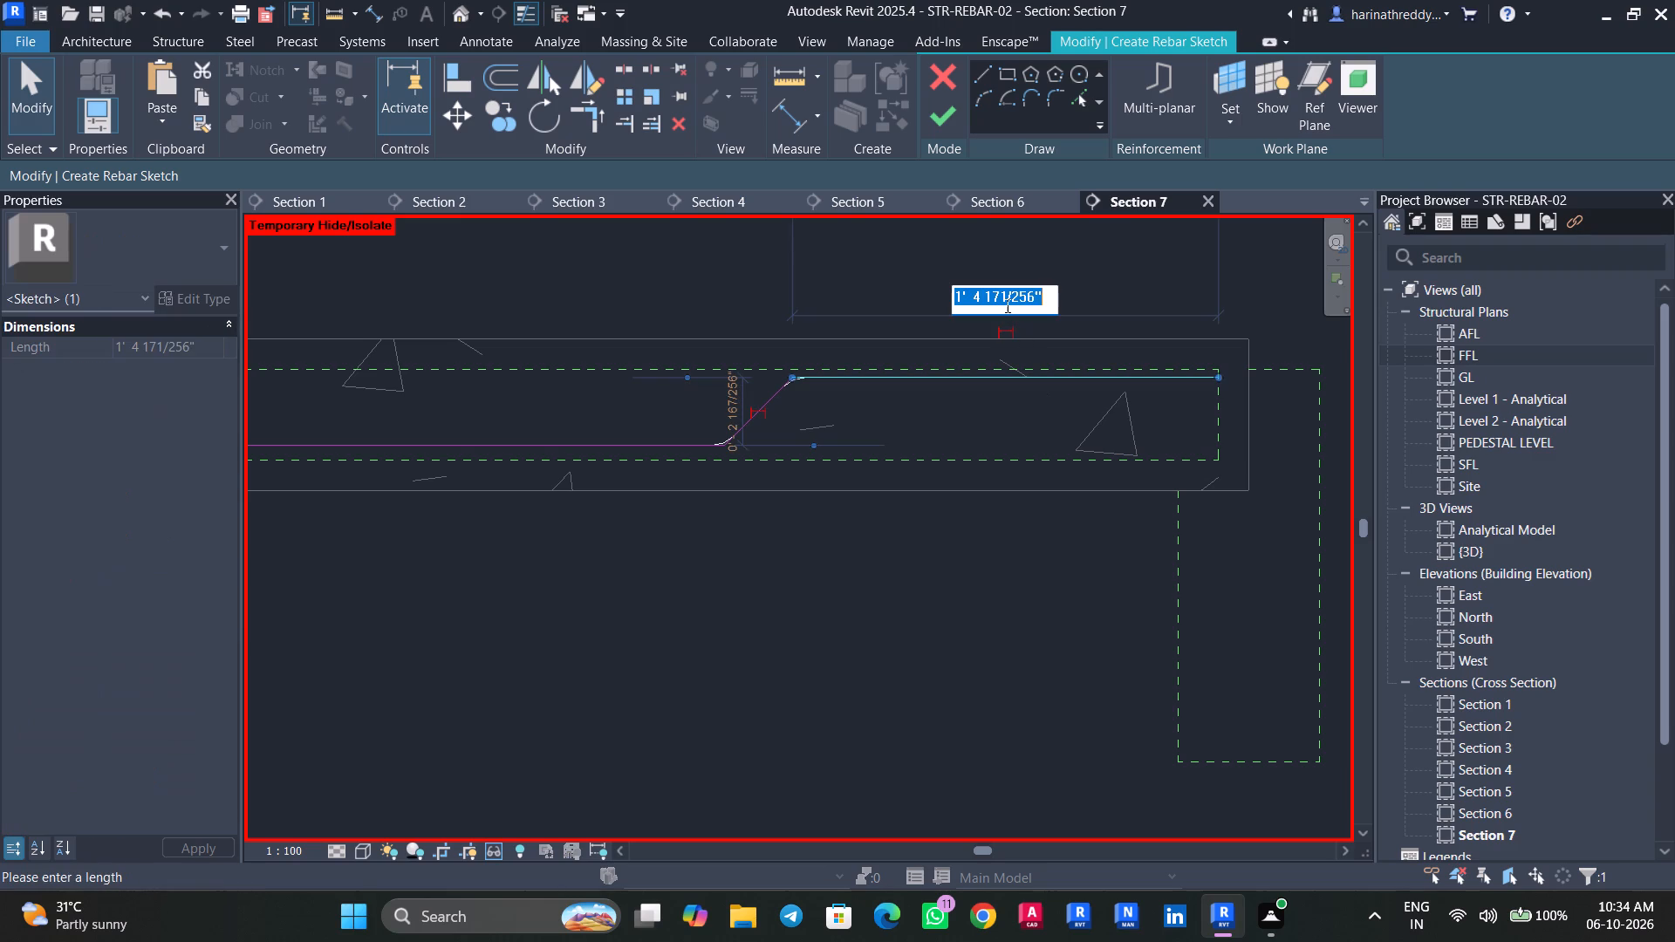
pyautogui.write("2'")
pyautogui.press('Return')
# Set the length of the bar sketch's final top segment at the beam end to 1' 6".
pyautogui.scroll(-6, 942, 345)
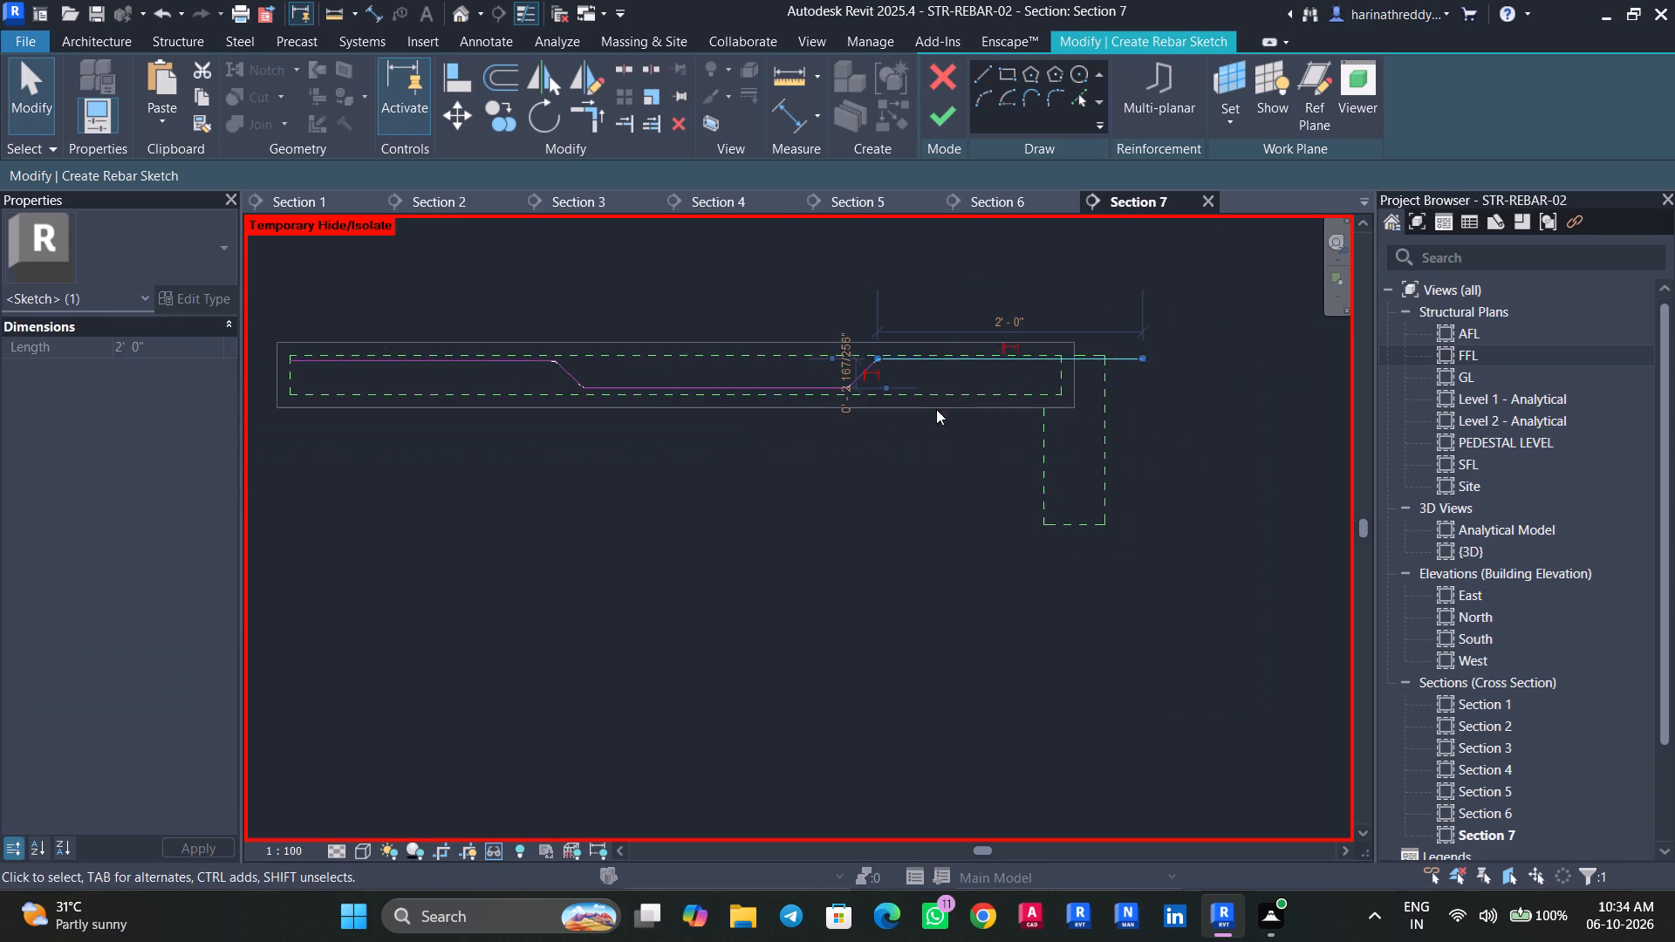
pyautogui.moveTo(926, 425); pyautogui.dragTo(998, 466, button='middle')
pyautogui.click(1077, 366)
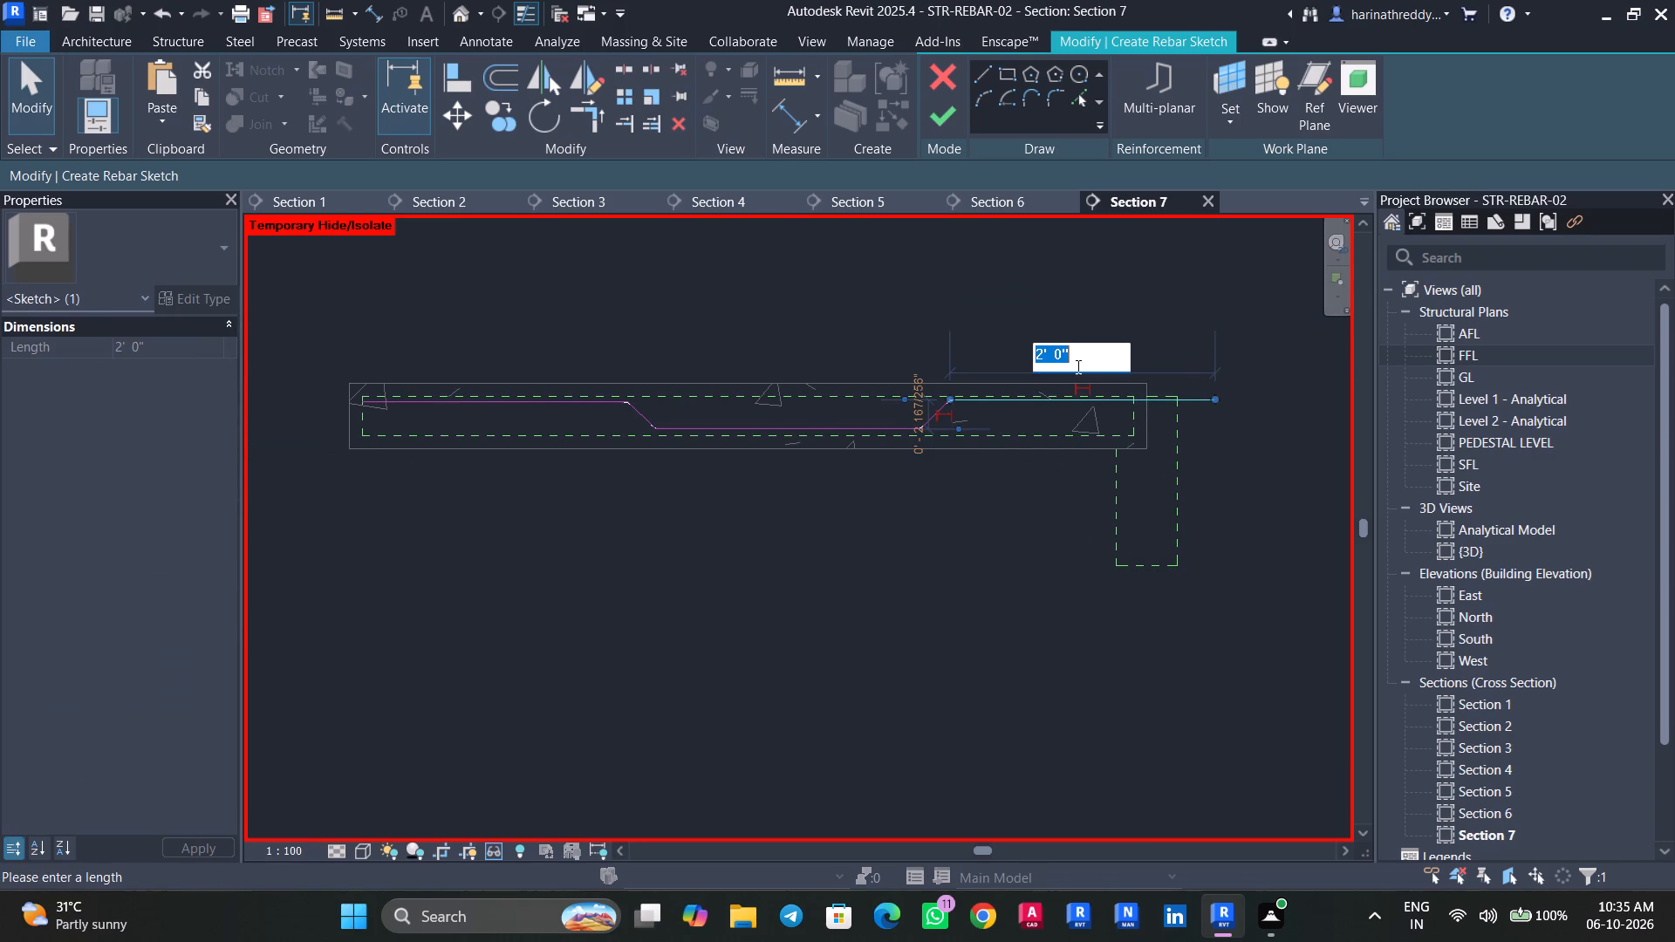
pyautogui.write("1'6")
pyautogui.press('Return')
pyautogui.press("'")
pyautogui.press('Return')
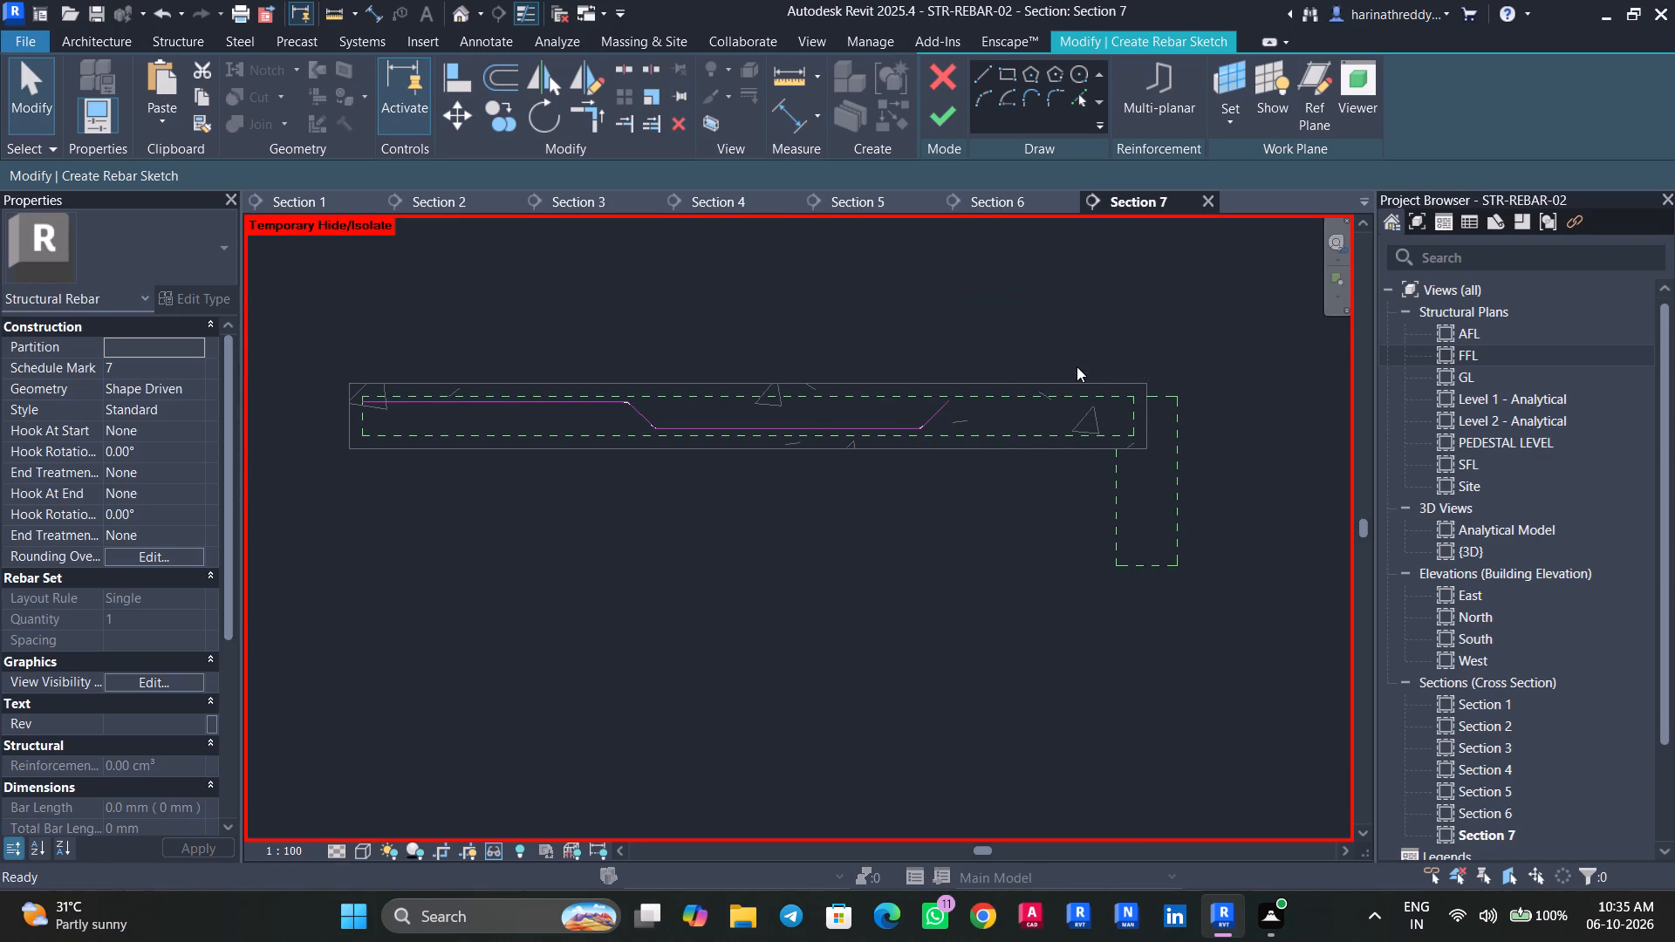
pyautogui.scroll(-4, 1038, 468)
pyautogui.scroll(1, 1038, 468)
pyautogui.scroll(-5, 1041, 468)
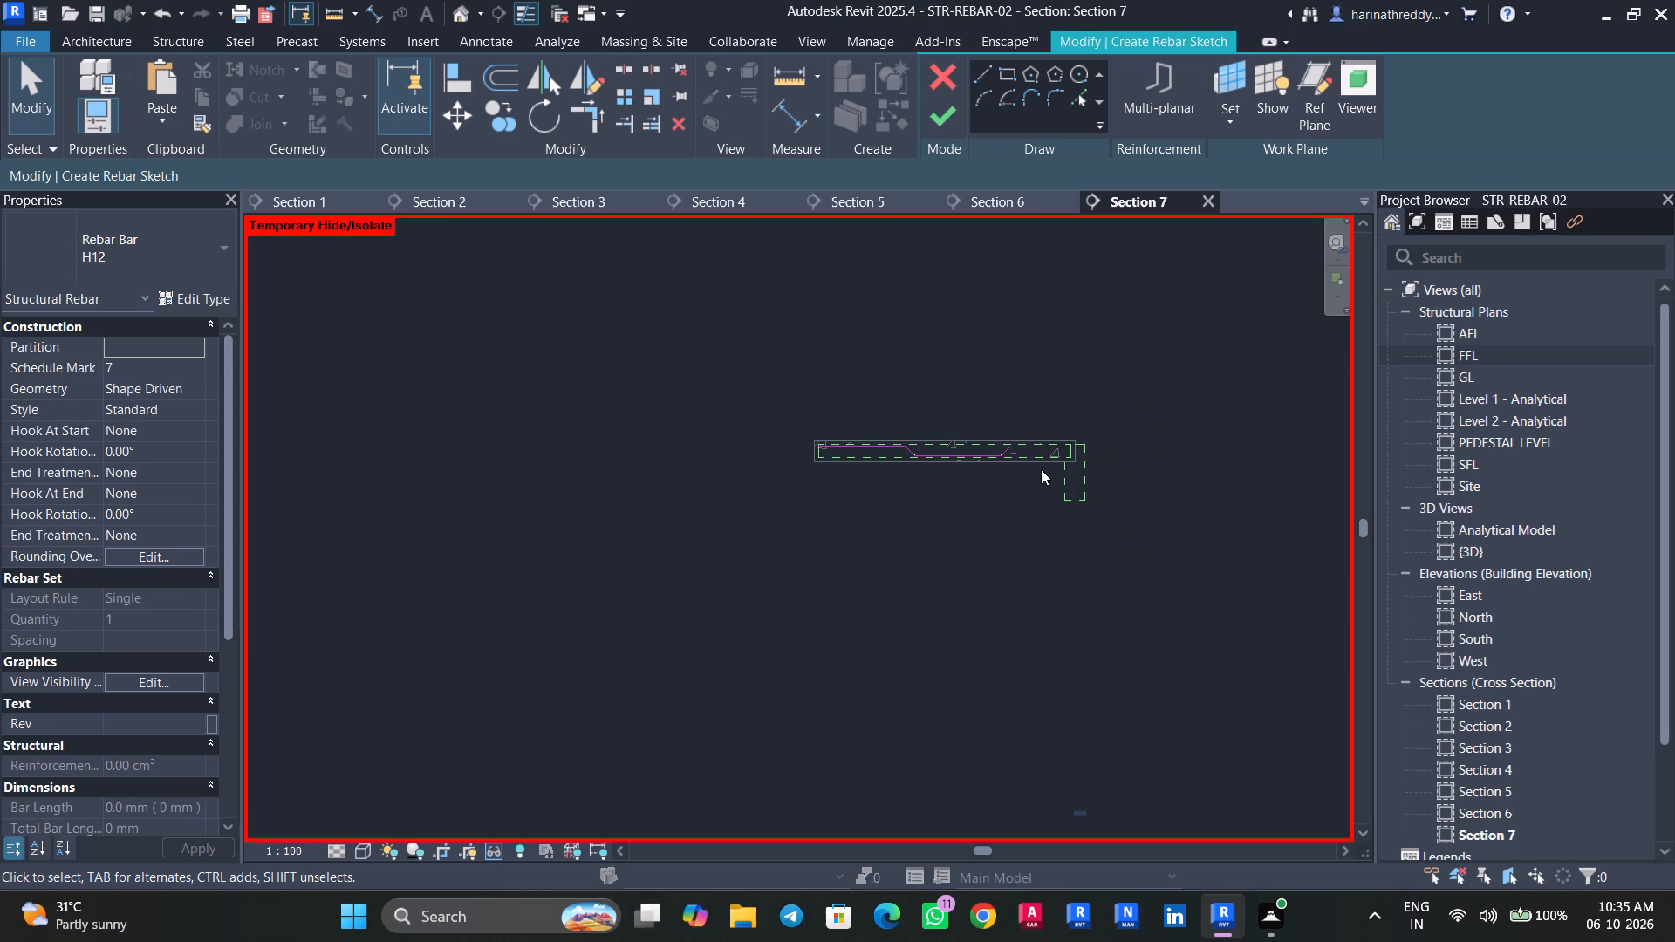
pyautogui.hotkey('ctrl', 'z')
# Move the 1' 6" top segment horizontally so its outer end meets the slab's cover line at the beam end.
pyautogui.click(1043, 393)
pyautogui.scroll(4, 1043, 406)
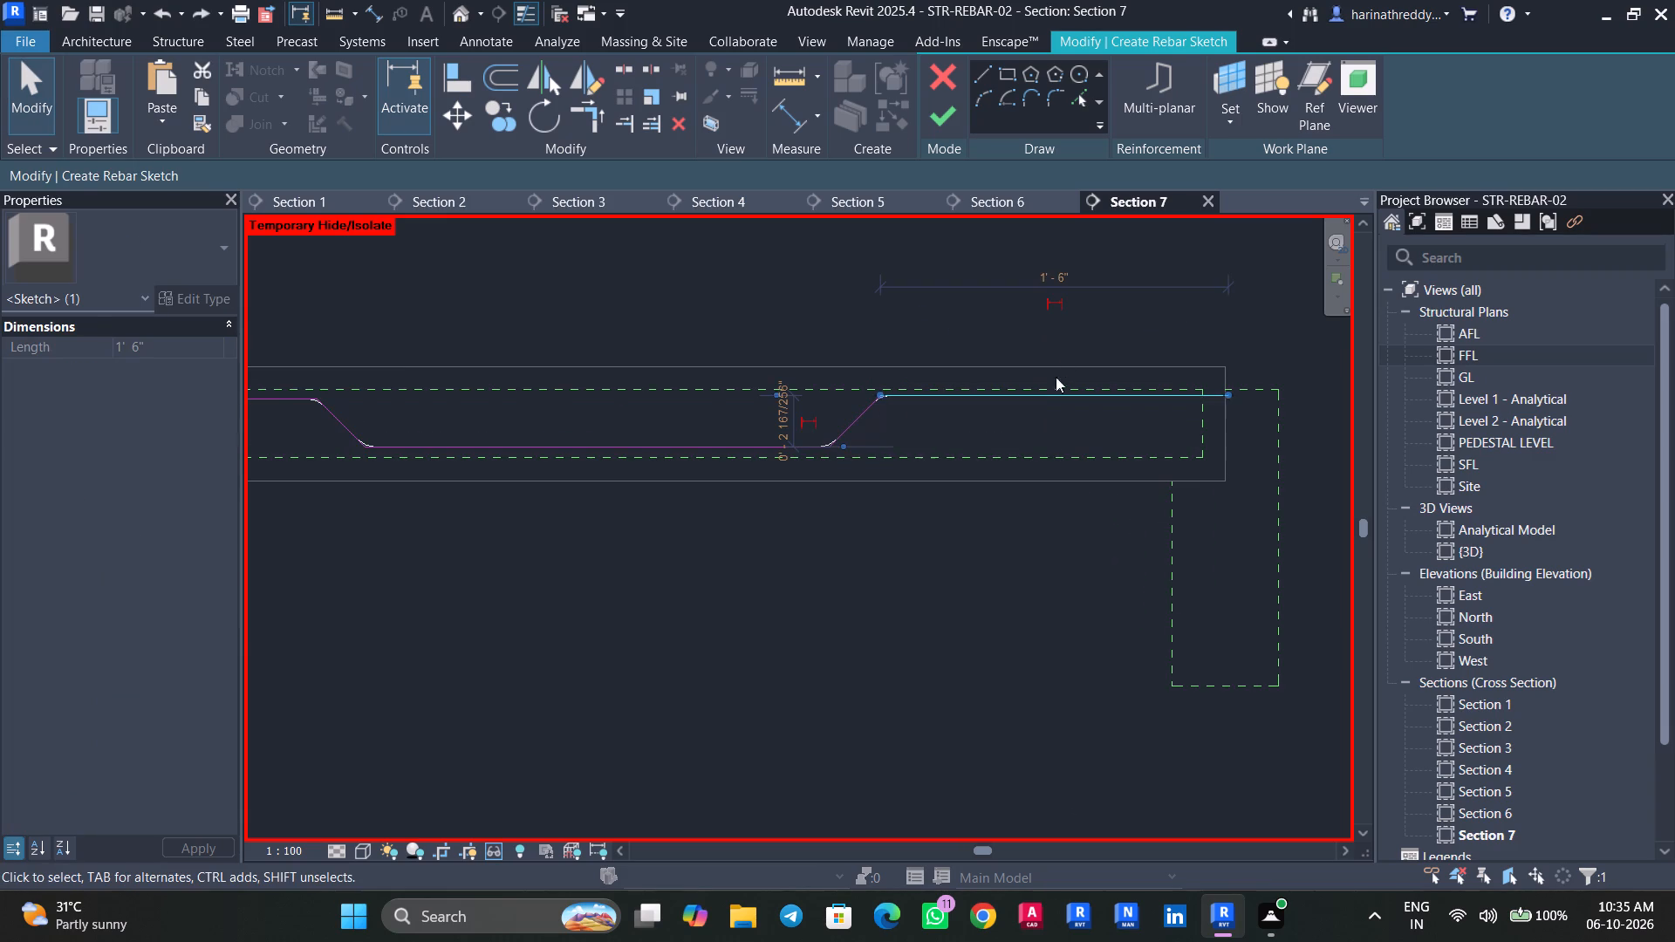
pyautogui.scroll(4, 1259, 382)
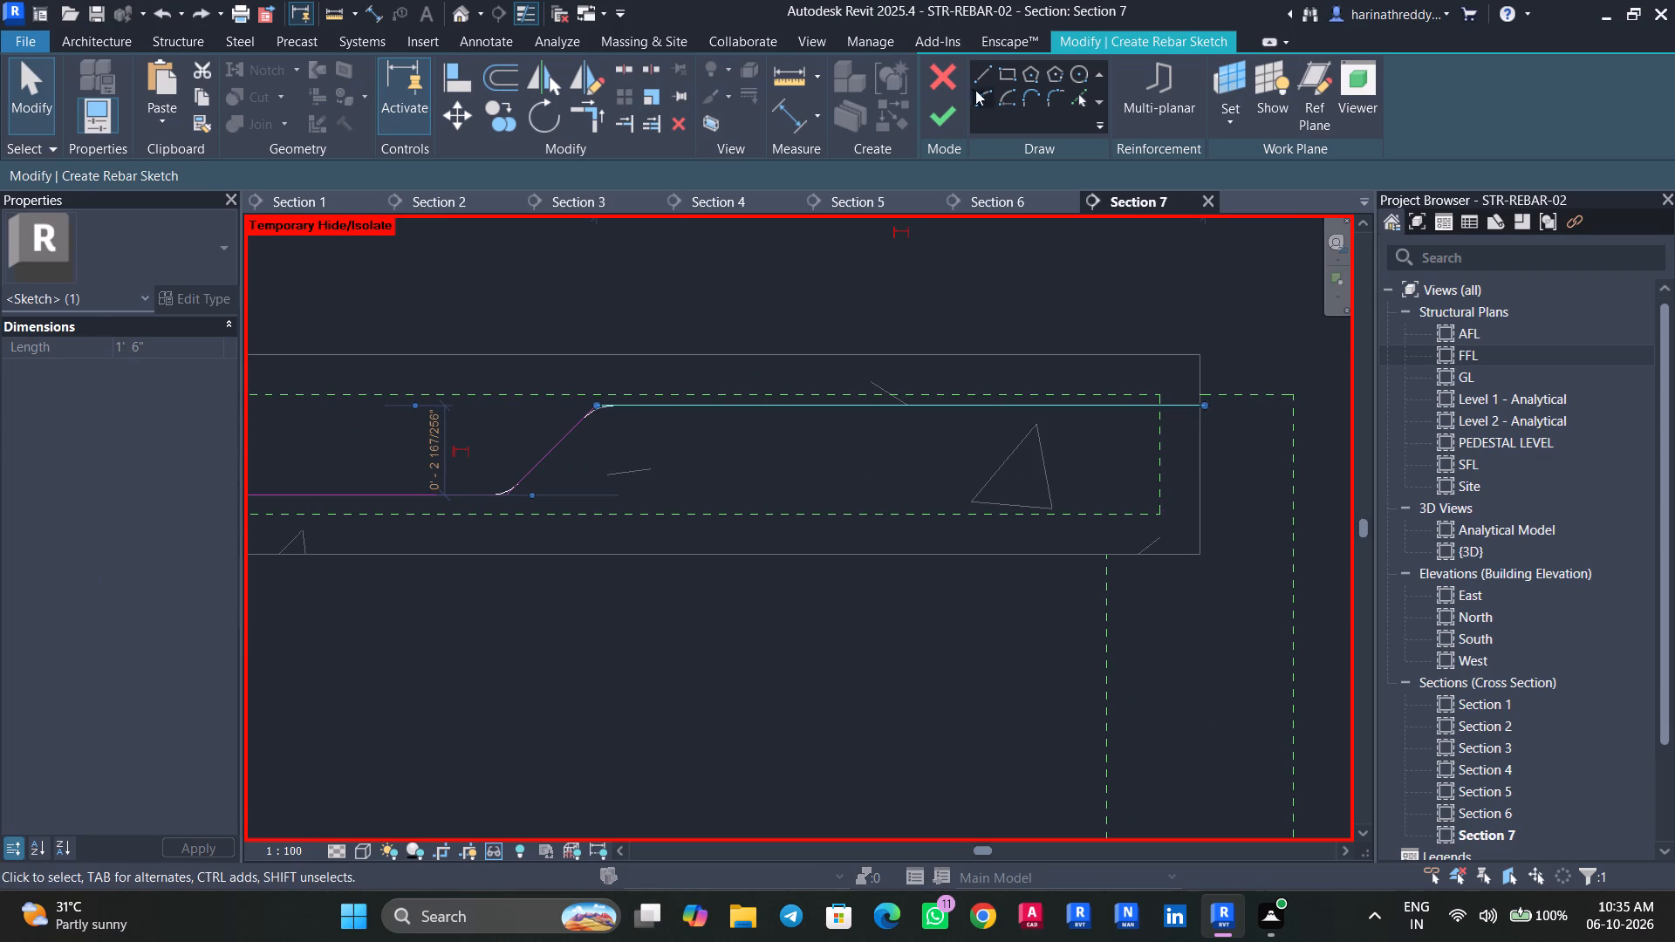
pyautogui.click(457, 119)
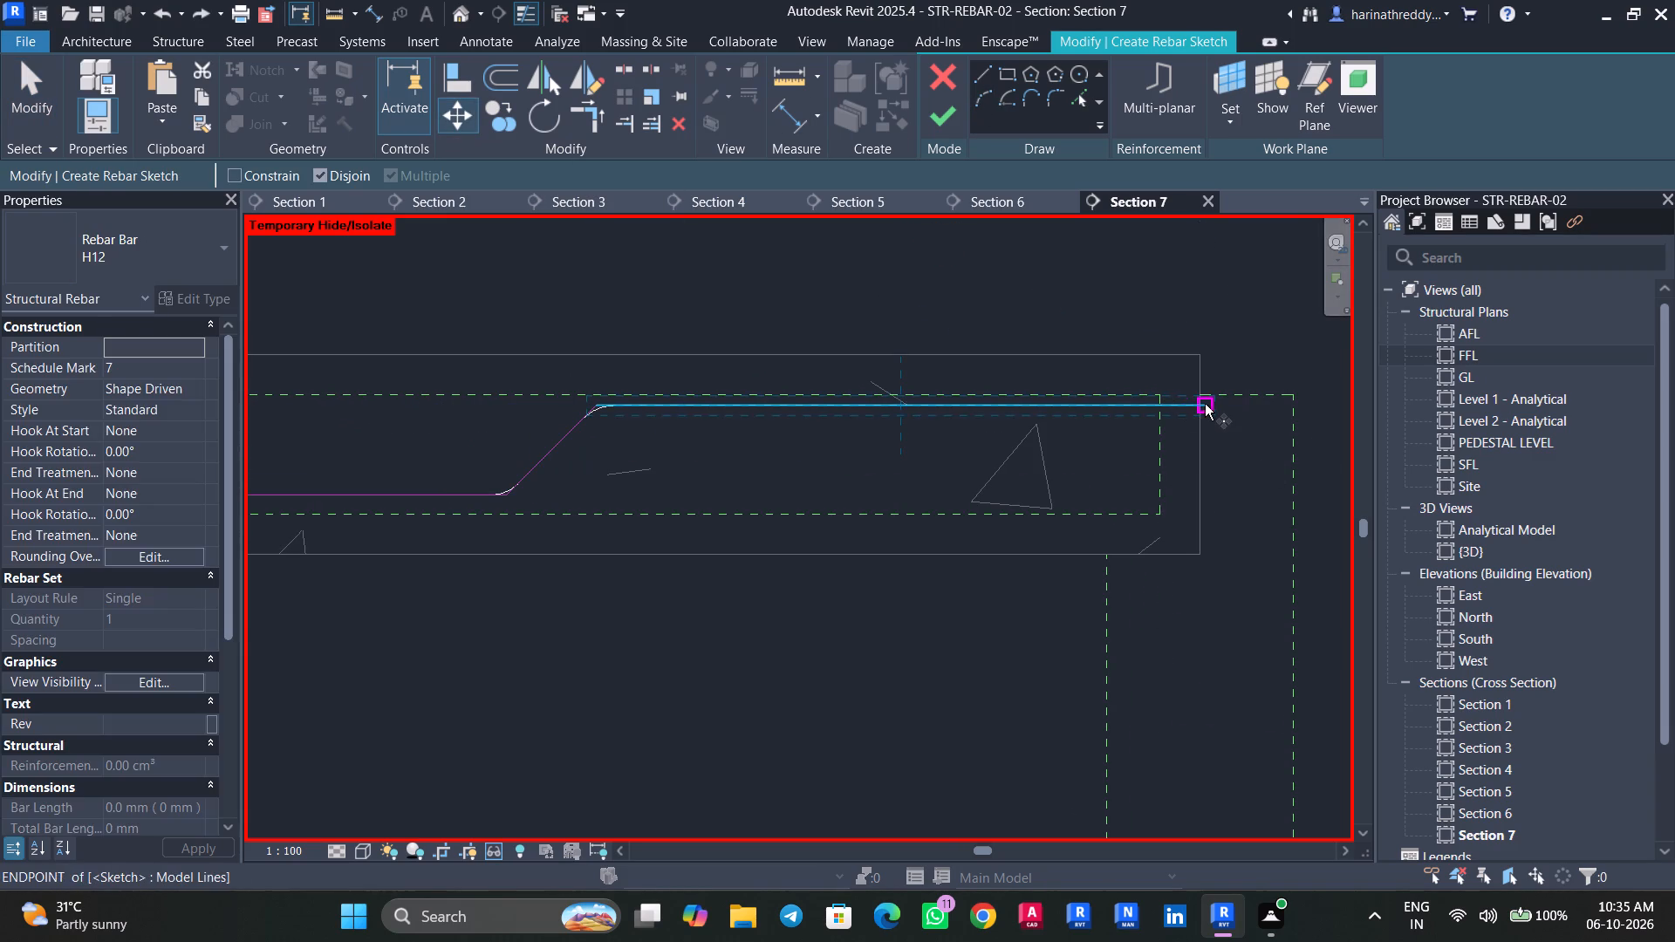
pyautogui.click(1205, 404)
pyautogui.scroll(13, 1157, 406)
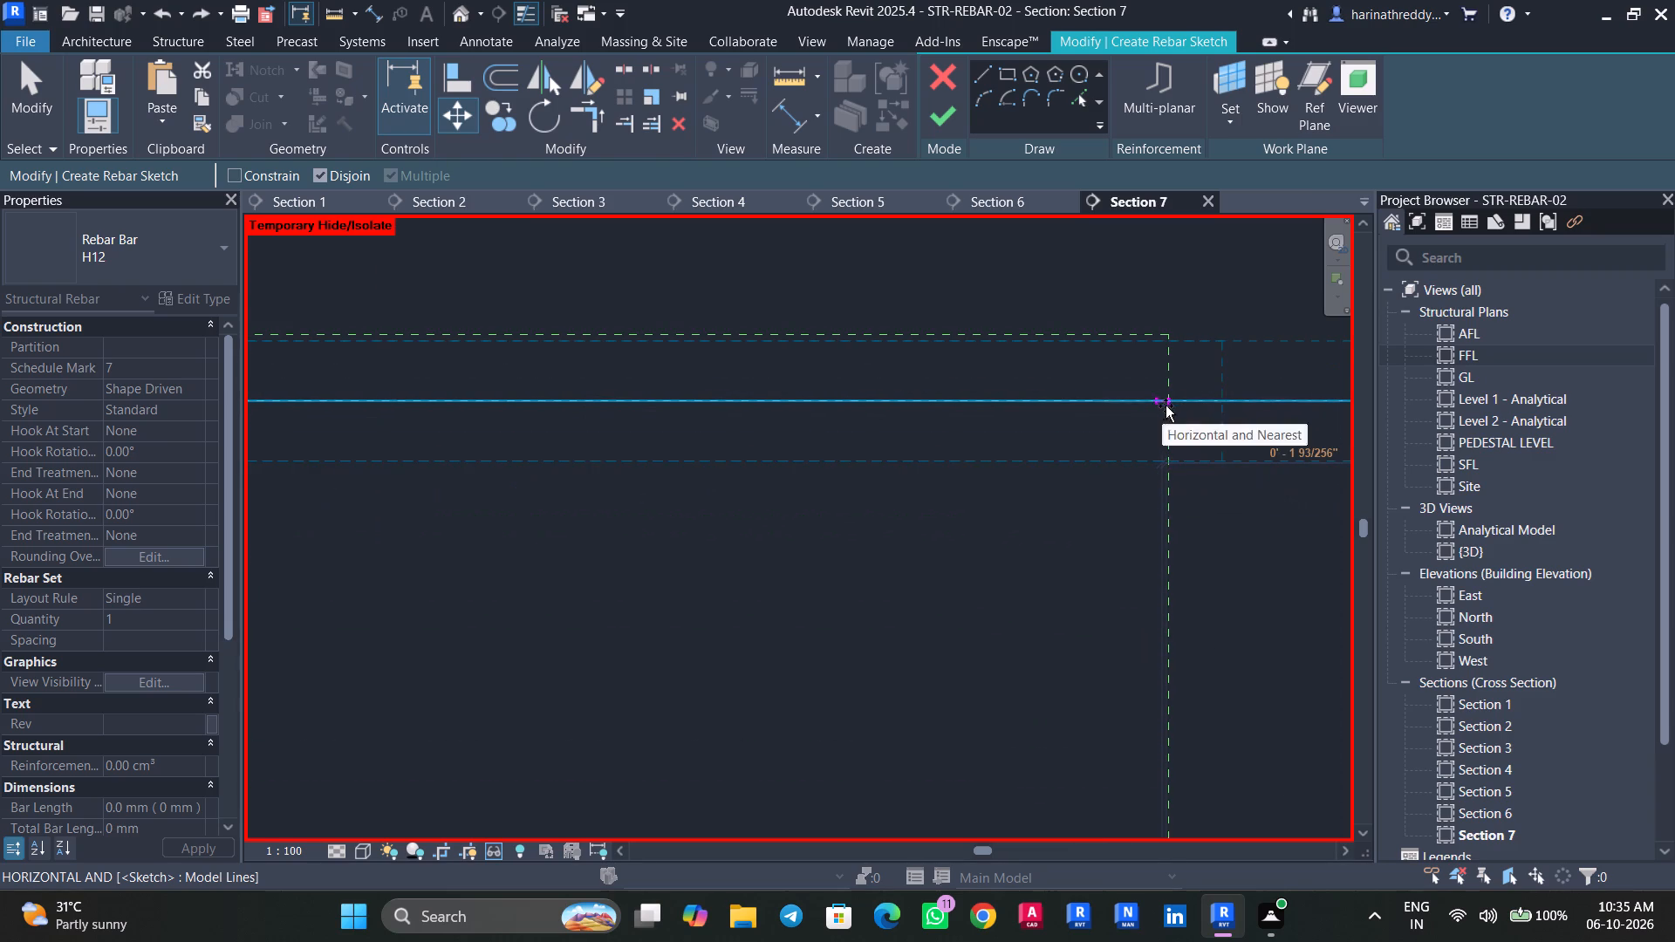
pyautogui.click(1168, 403)
pyautogui.press('Escape')
pyautogui.press('Escape')
pyautogui.scroll(-6, 1083, 469)
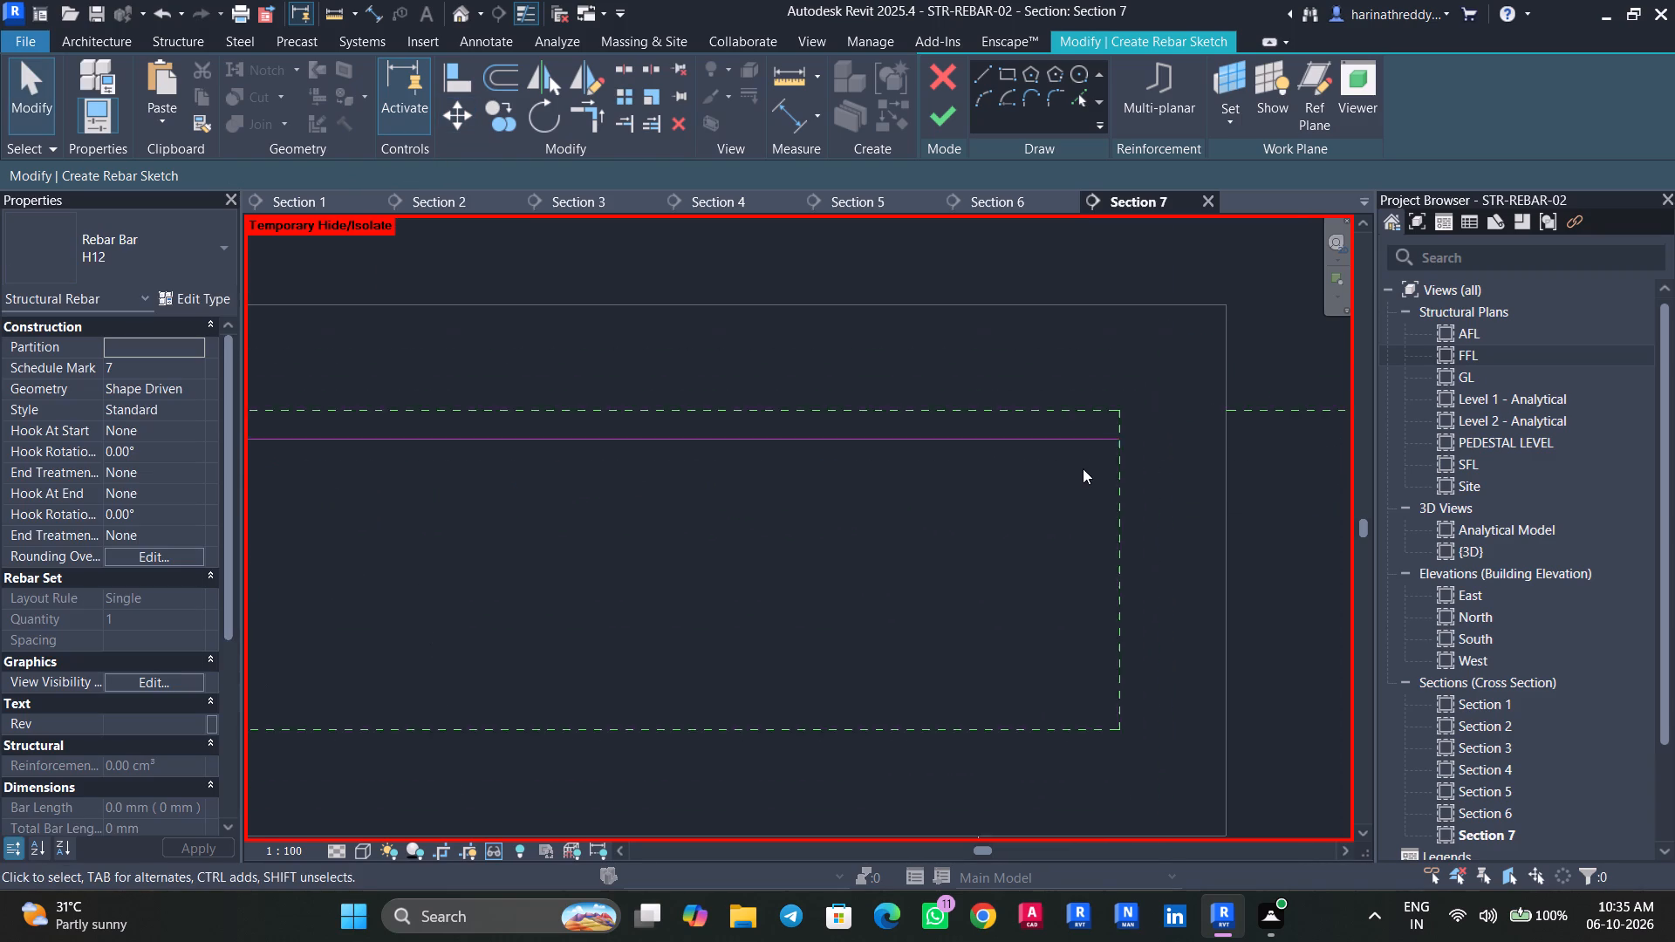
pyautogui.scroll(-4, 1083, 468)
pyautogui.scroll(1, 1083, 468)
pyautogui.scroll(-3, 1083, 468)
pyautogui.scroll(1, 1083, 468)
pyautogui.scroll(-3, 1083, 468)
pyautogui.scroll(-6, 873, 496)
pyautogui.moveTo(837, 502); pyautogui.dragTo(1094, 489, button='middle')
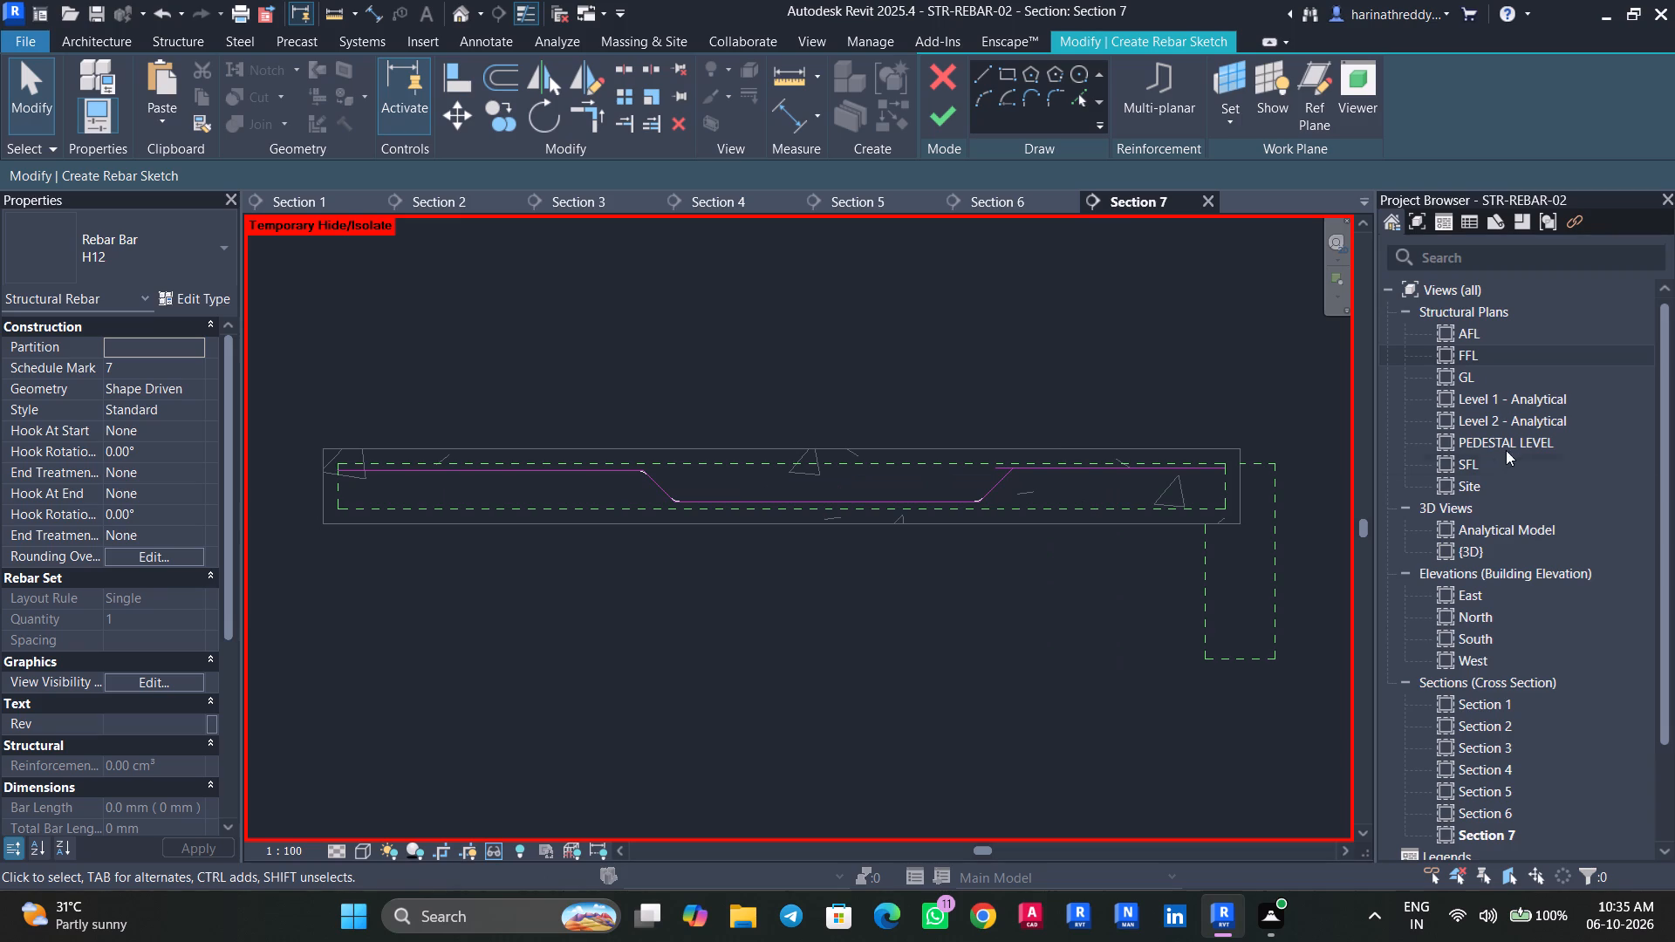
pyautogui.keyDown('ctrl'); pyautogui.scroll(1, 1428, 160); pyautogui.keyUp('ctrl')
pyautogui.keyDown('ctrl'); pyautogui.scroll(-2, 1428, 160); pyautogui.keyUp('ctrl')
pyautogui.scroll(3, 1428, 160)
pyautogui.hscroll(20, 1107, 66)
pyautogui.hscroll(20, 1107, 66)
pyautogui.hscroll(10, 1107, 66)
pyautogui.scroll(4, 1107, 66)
# Move the beam-side crank to the inner end of the shifted top segment and shorten the bottom segment to meet it.
pyautogui.scroll(2, 1003, 488)
pyautogui.click(998, 479)
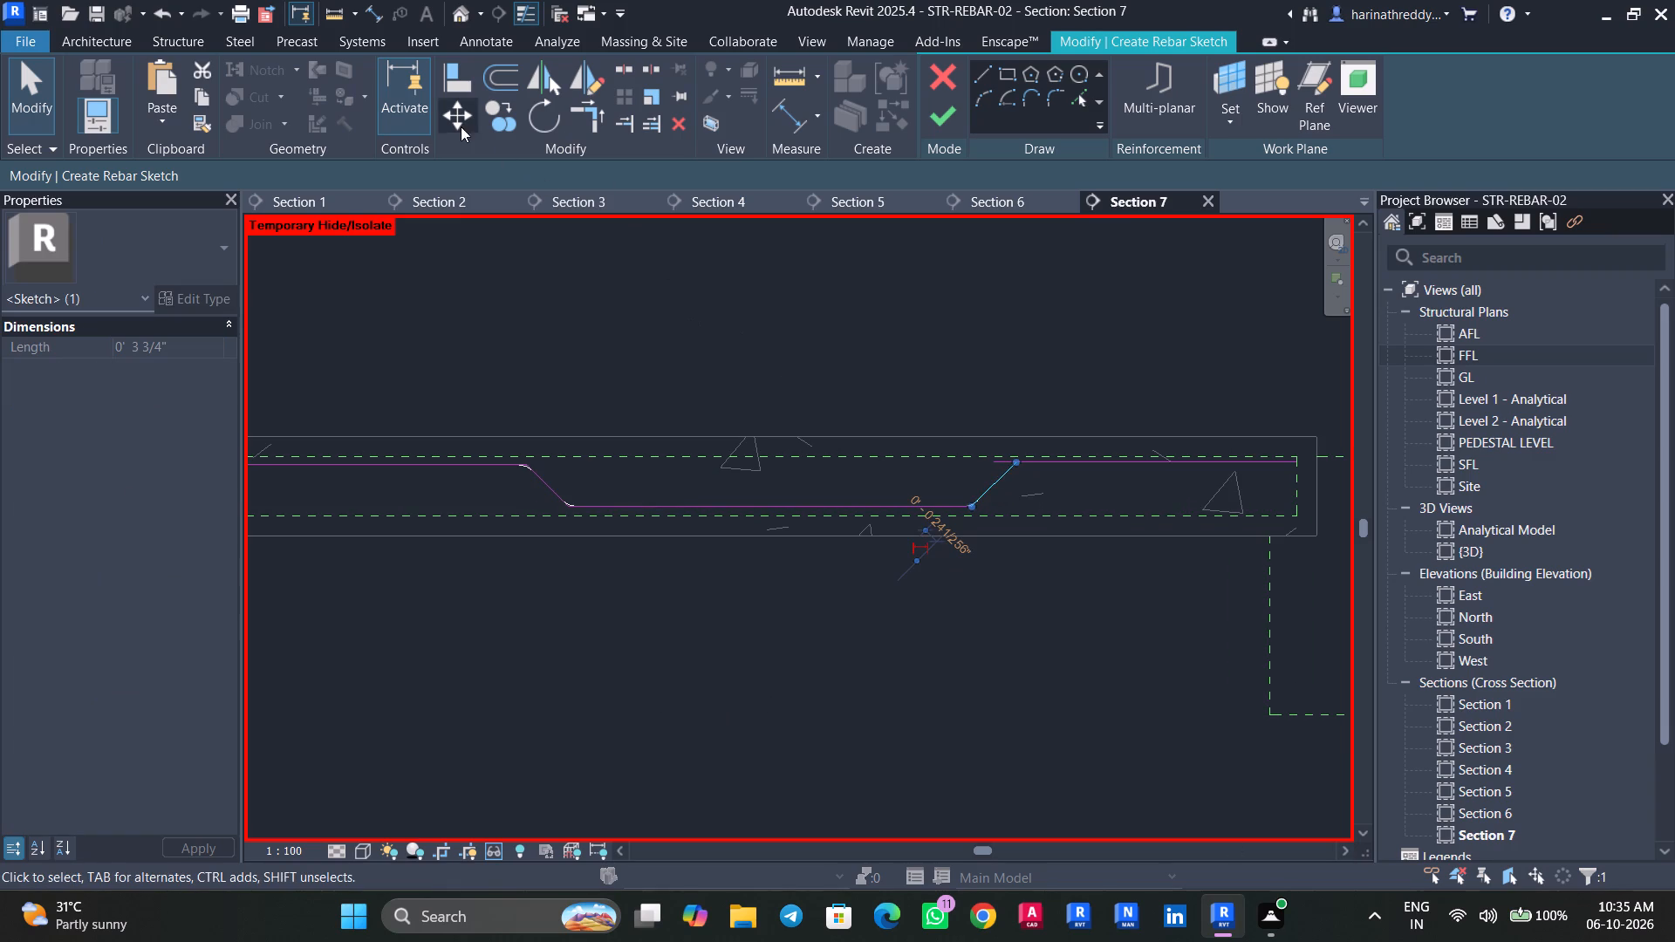
pyautogui.click(461, 126)
pyautogui.scroll(6, 1013, 468)
pyautogui.click(1028, 461)
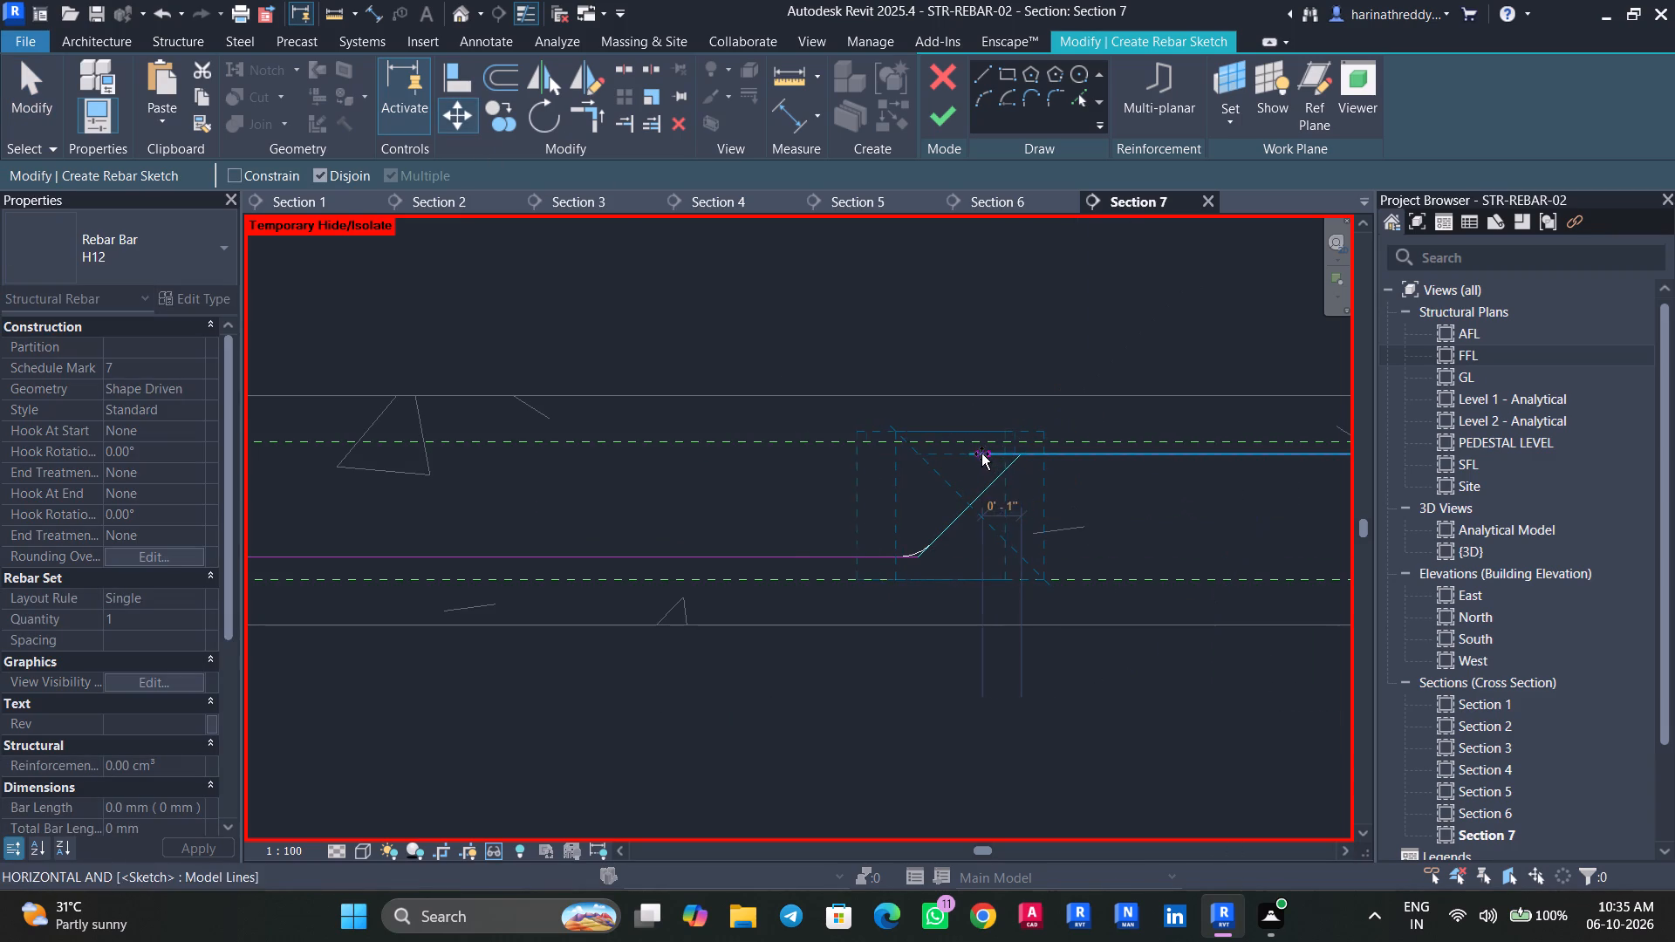
pyautogui.click(973, 454)
pyautogui.press('Escape')
pyautogui.press('Escape')
pyautogui.click(906, 557)
pyautogui.moveTo(918, 549); pyautogui.dragTo(867, 549)
pyautogui.press('Escape')
# Set the length of the first top segment, at the grid B end, to 1' 6".
pyautogui.scroll(-8, 951, 556)
pyautogui.moveTo(857, 581); pyautogui.dragTo(922, 583, button='middle')
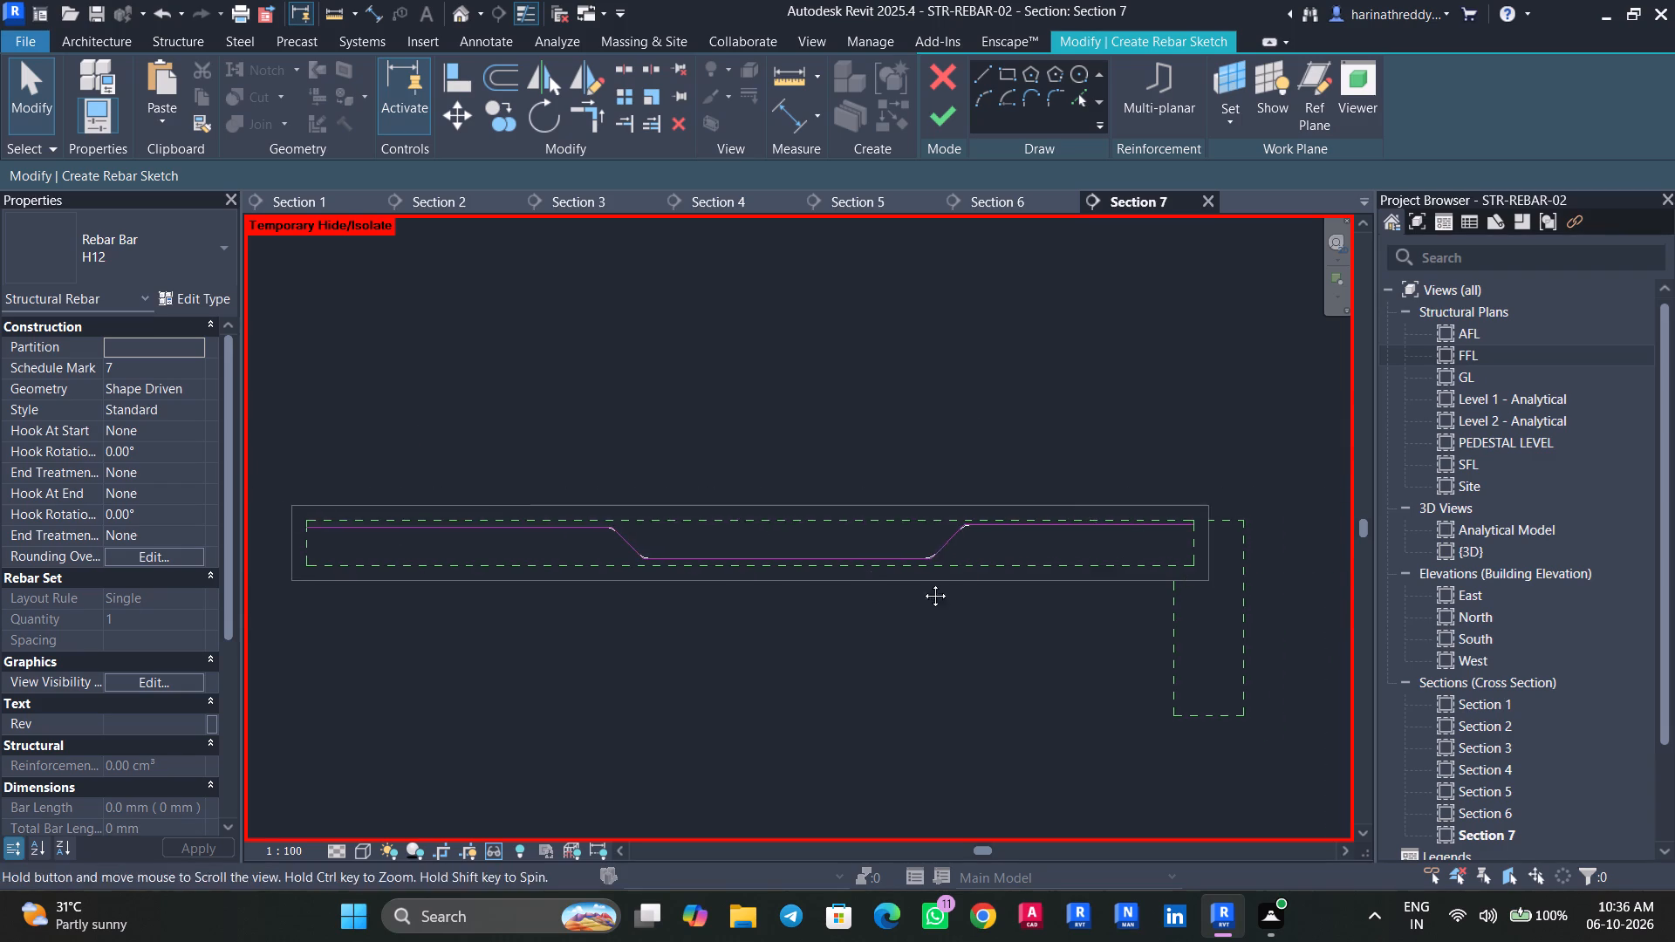
pyautogui.moveTo(922, 583); pyautogui.dragTo(1097, 597, button='middle')
pyautogui.click(740, 545)
pyautogui.click(691, 470)
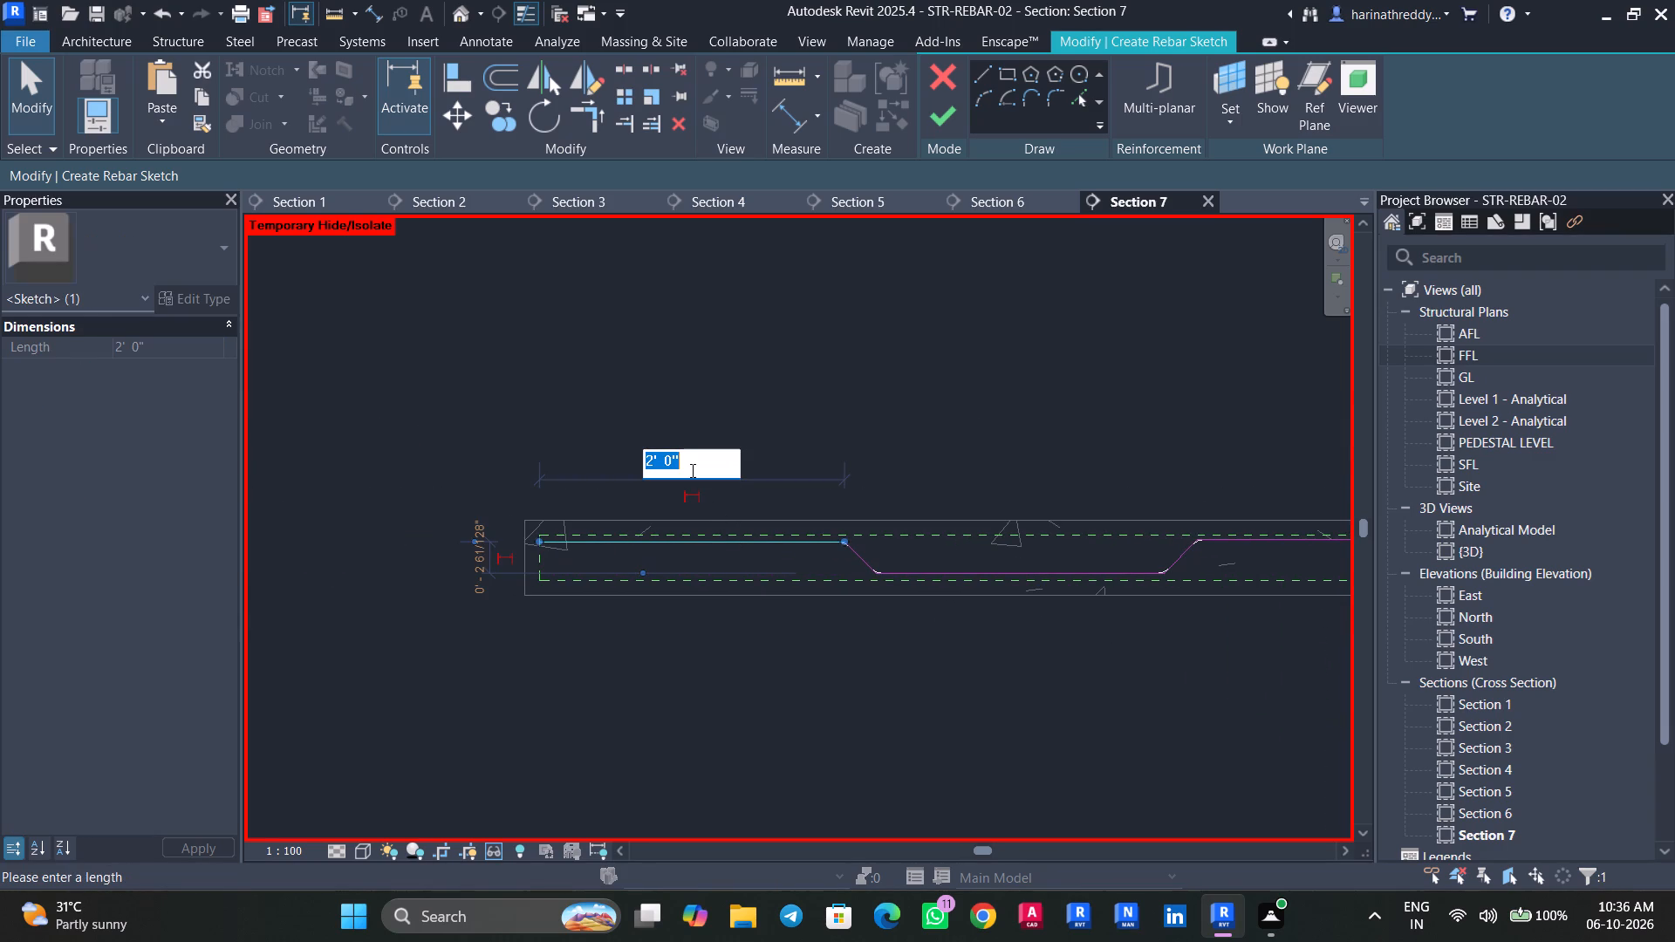
pyautogui.write('1\'6"')
pyautogui.press('Return')
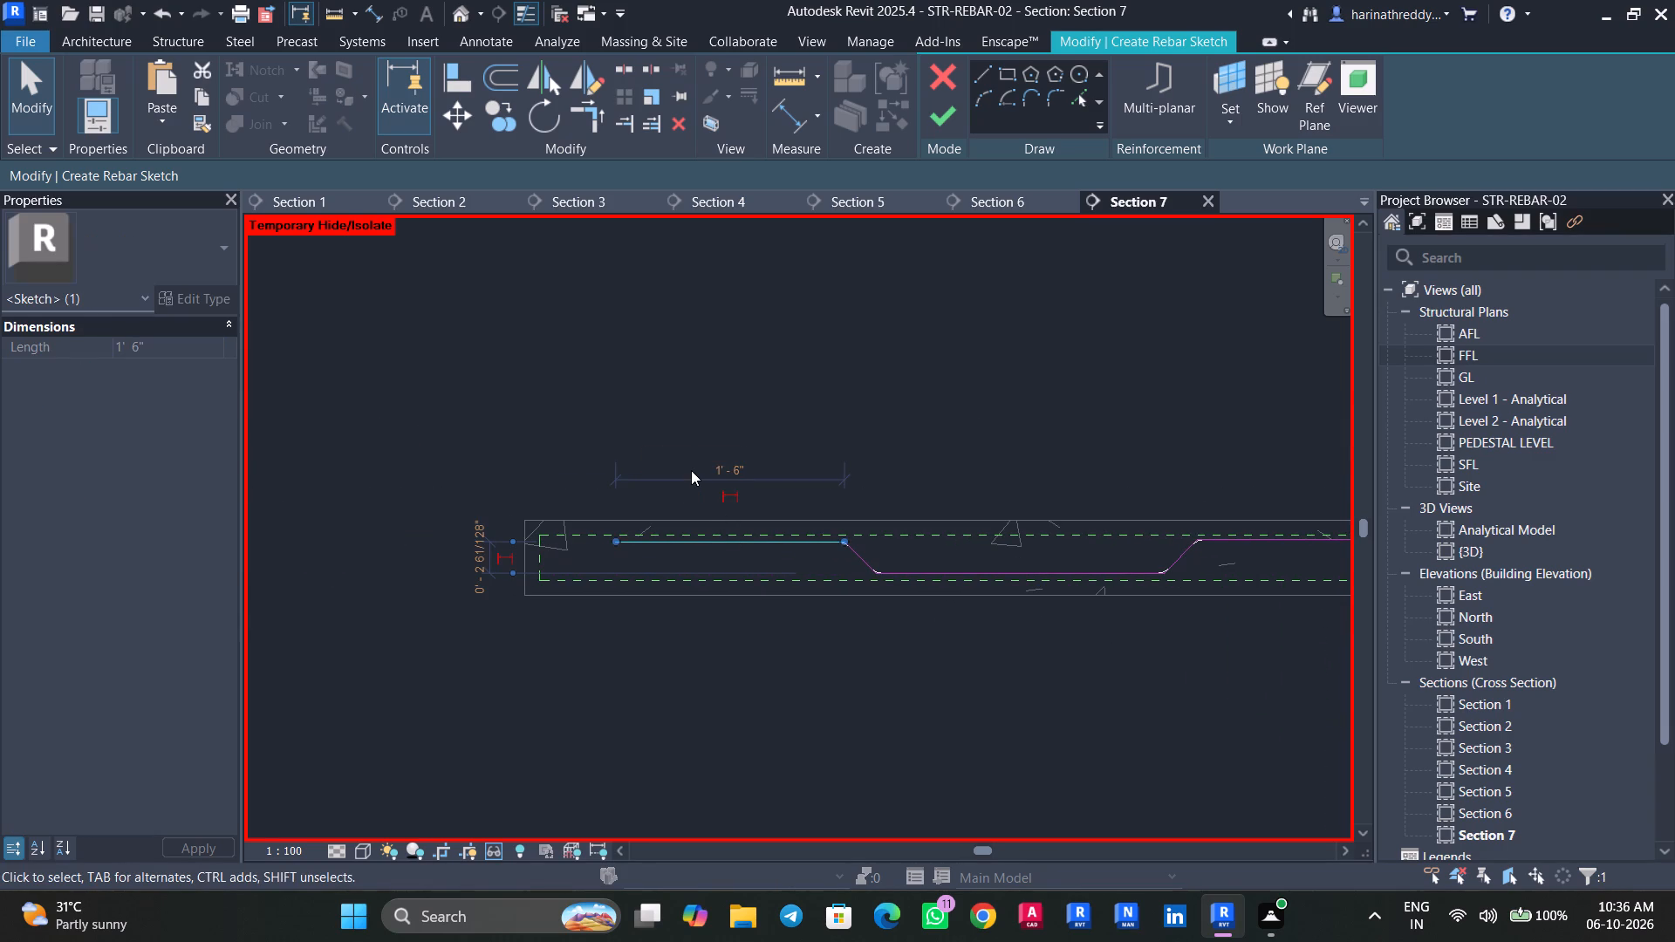
# Move the first top segment horizontally so its outer end meets the slab's cover line at the grid B end.
pyautogui.click(461, 116)
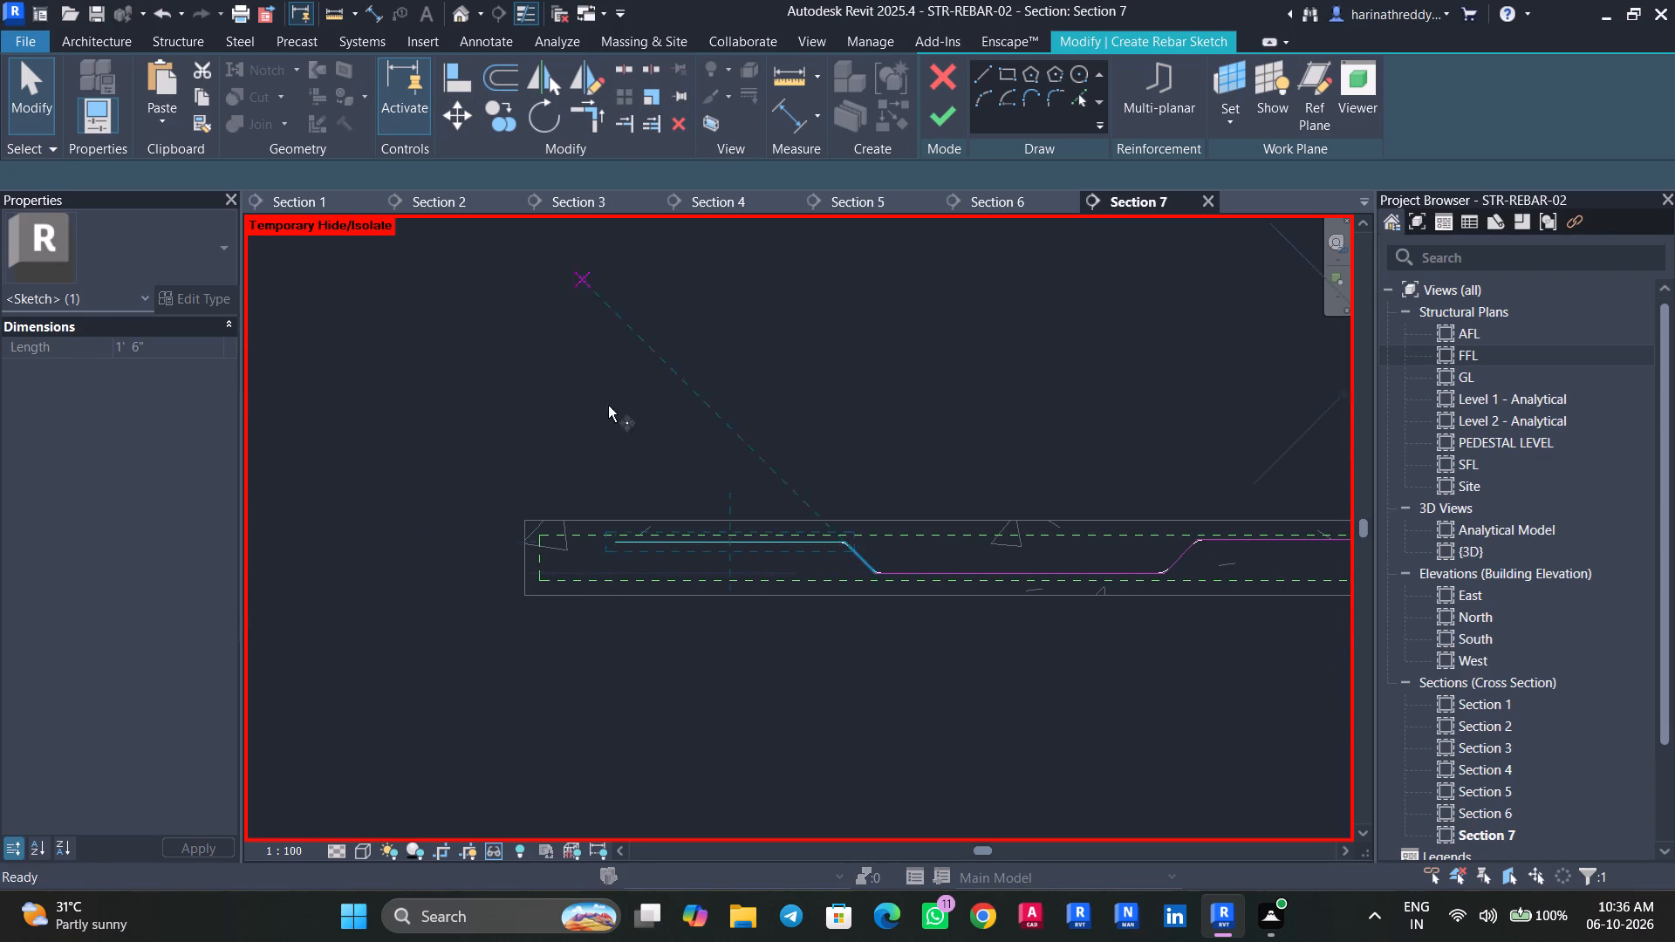
pyautogui.click(617, 537)
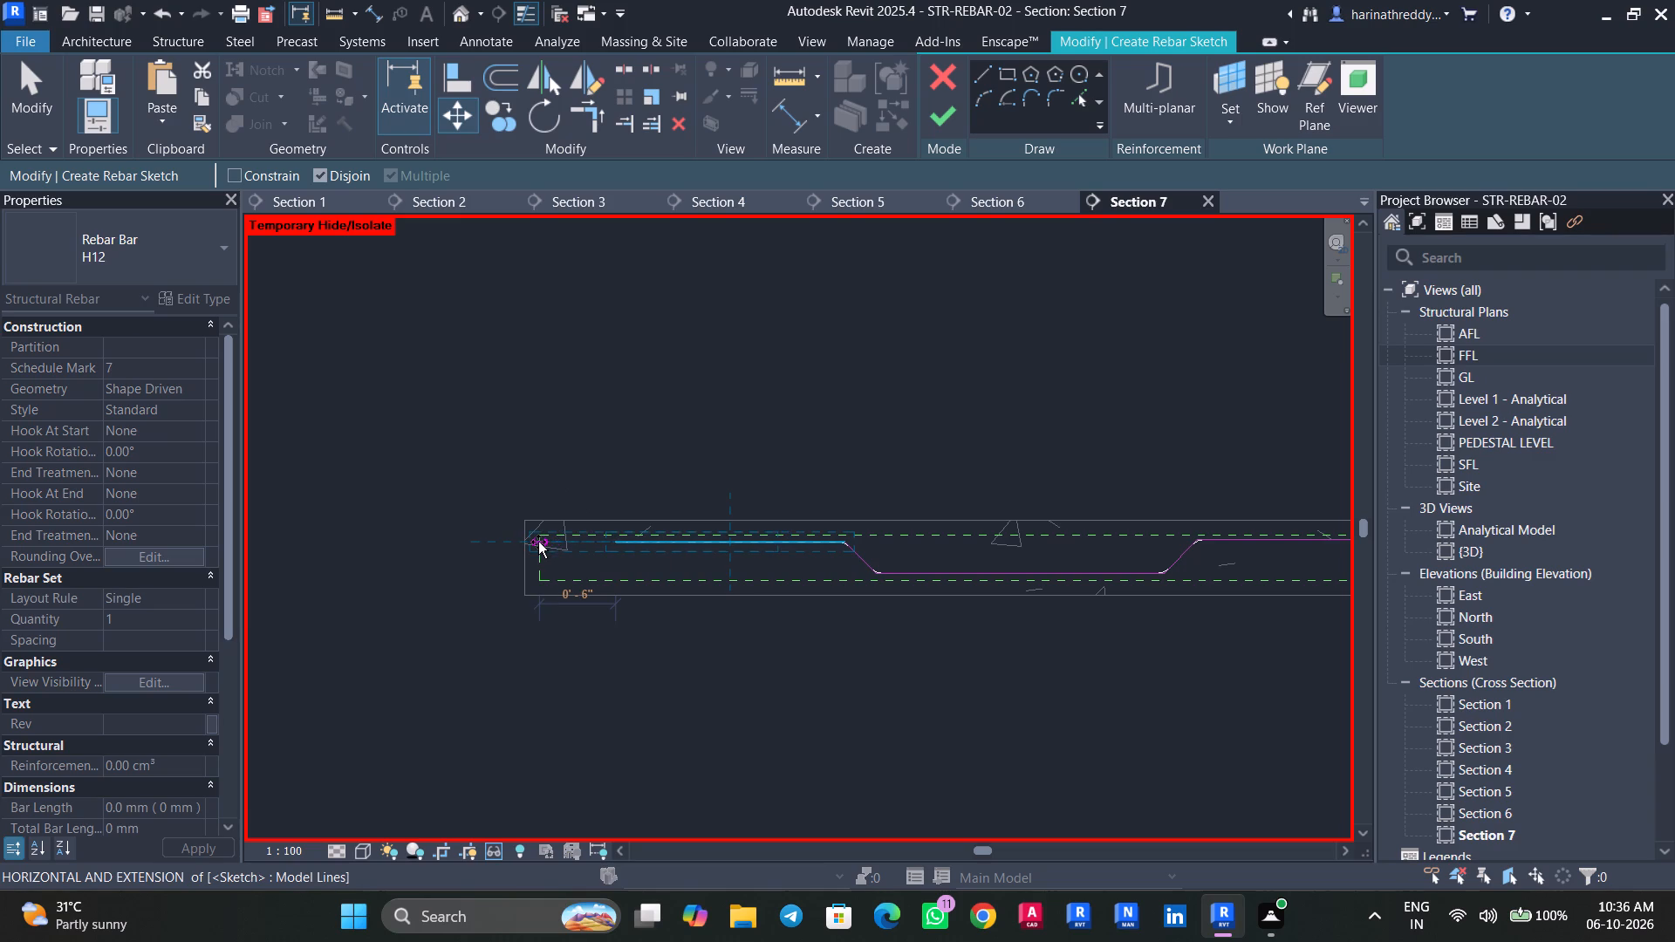
pyautogui.scroll(16, 538, 542)
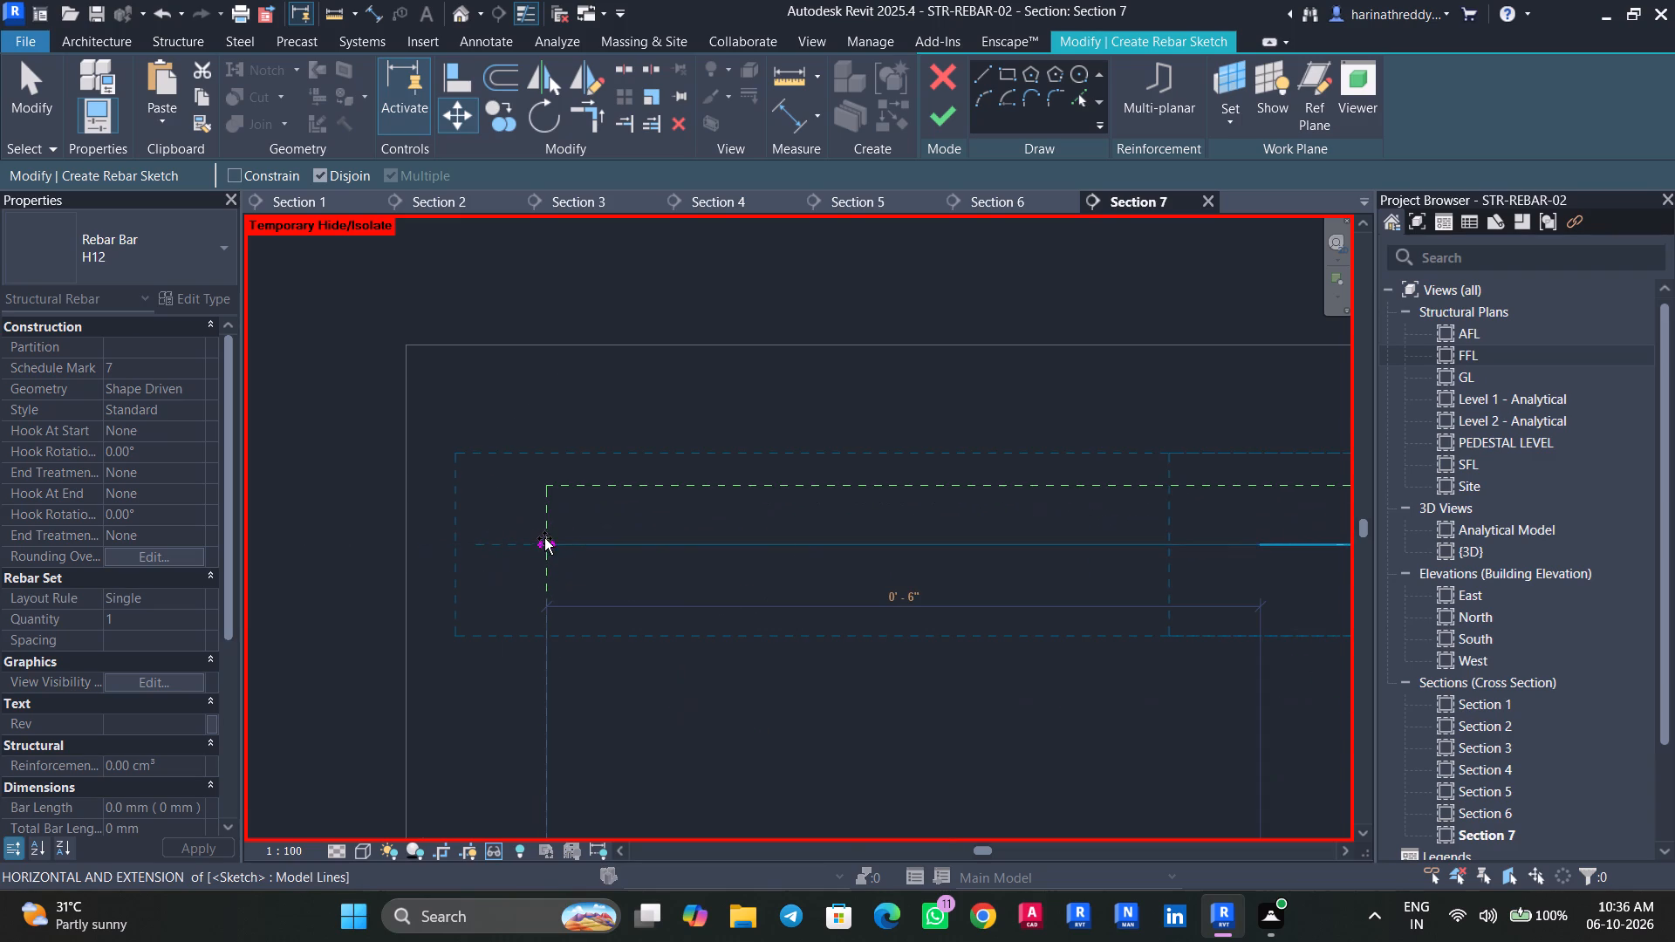
pyautogui.click(549, 538)
pyautogui.press('Escape')
pyautogui.press('Escape')
pyautogui.scroll(-11, 648, 585)
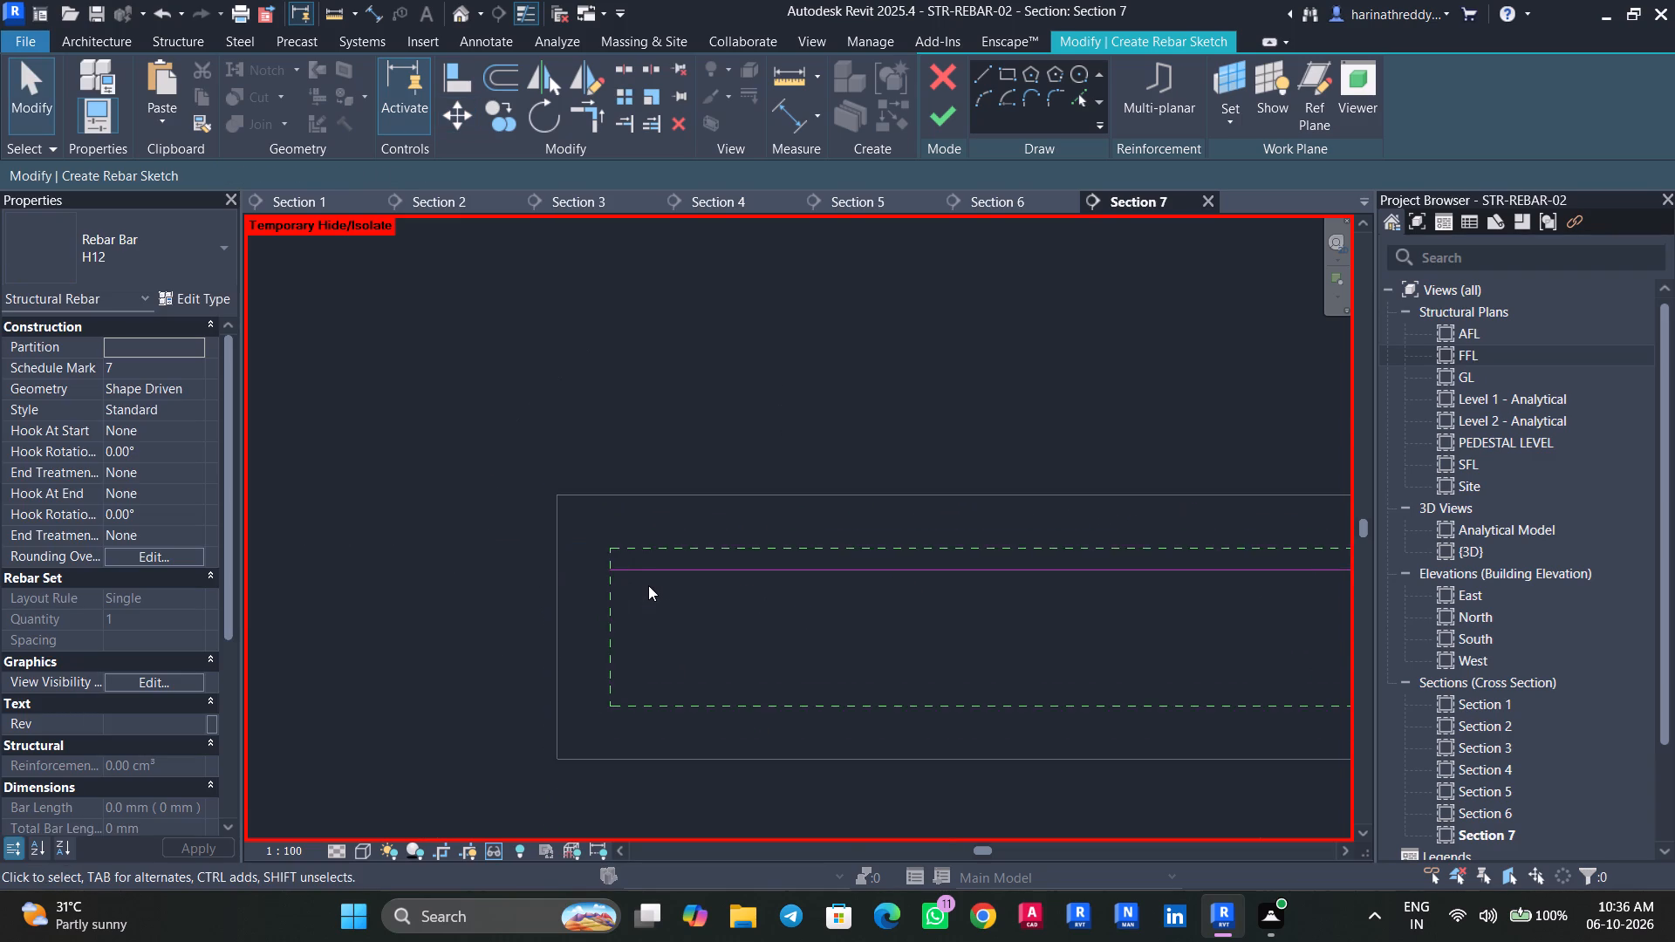
# Move the grid B side crank to the first top segment's inner end and extend the bottom segment to meet it.
pyautogui.scroll(-2, 648, 585)
pyautogui.moveTo(904, 599); pyautogui.dragTo(802, 599, button='middle')
pyautogui.click(1006, 595)
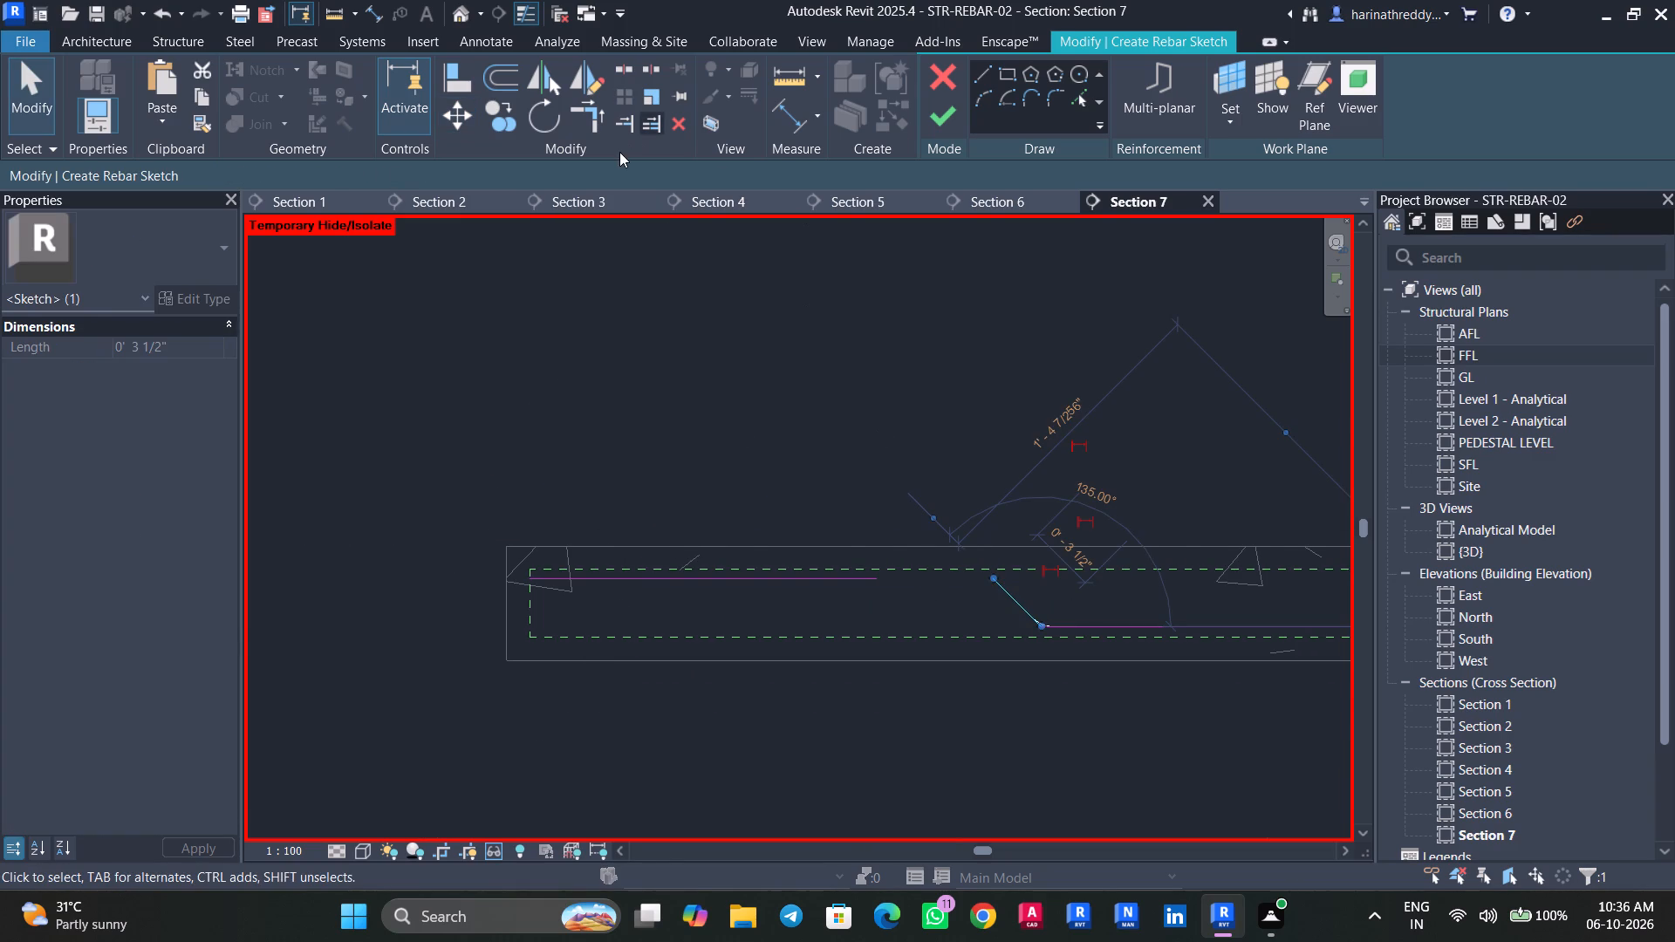
pyautogui.click(455, 124)
pyautogui.click(996, 574)
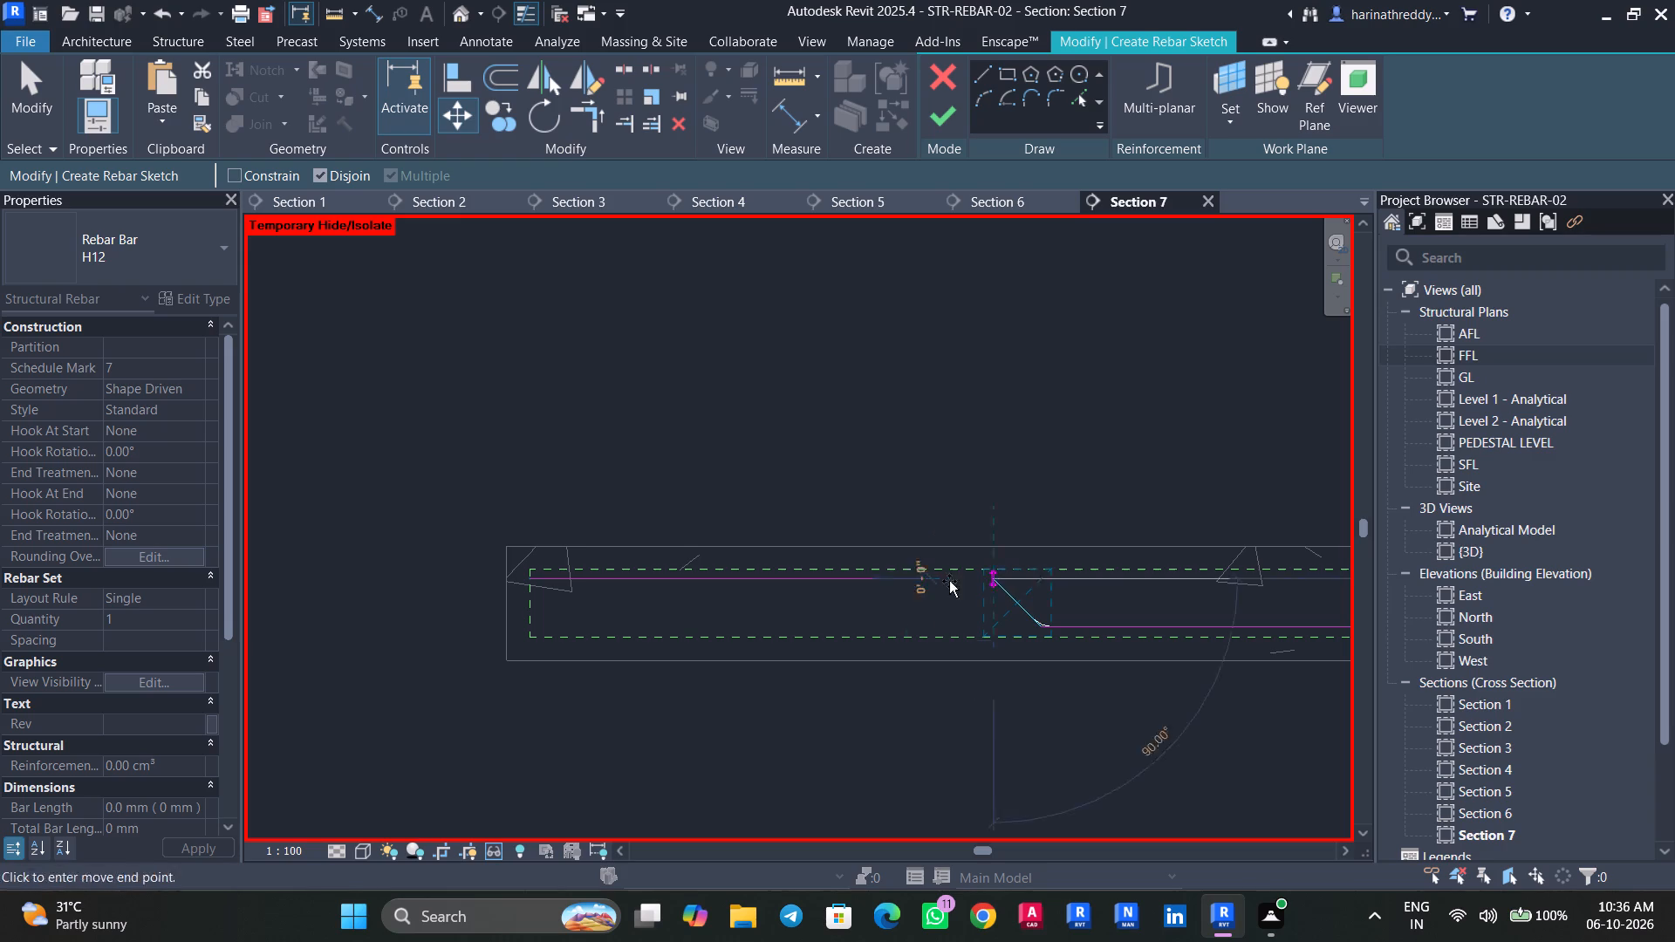
pyautogui.click(881, 581)
pyautogui.press('Escape')
pyautogui.press('Escape')
pyautogui.click(1083, 621)
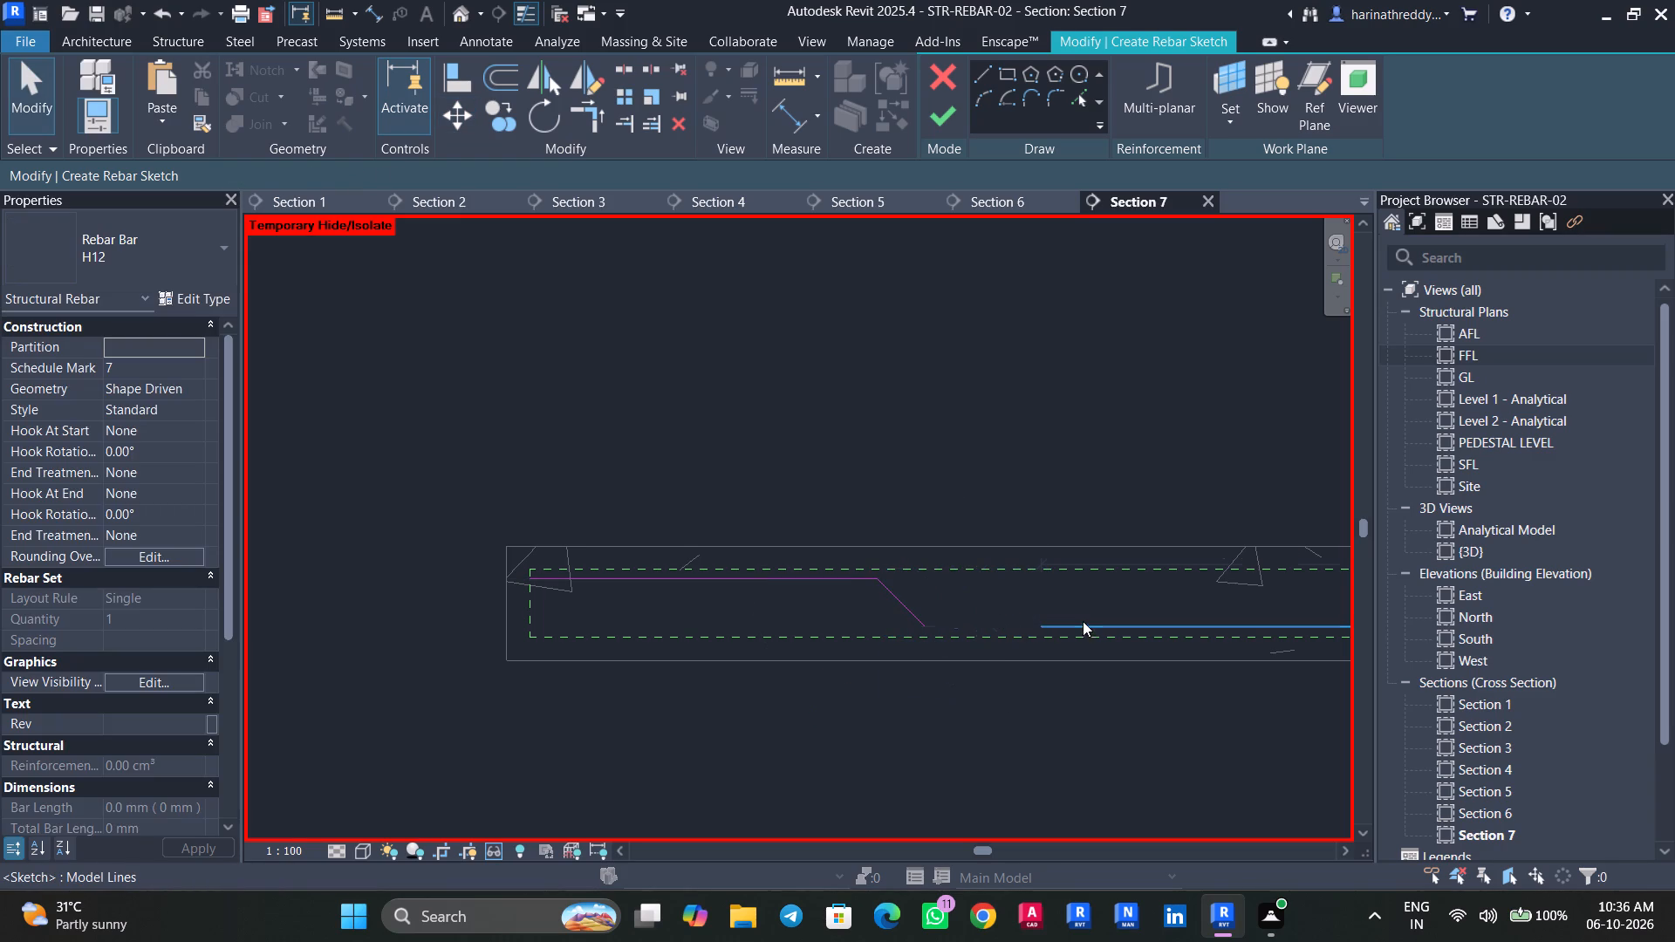
pyautogui.moveTo(1041, 624); pyautogui.dragTo(931, 621)
pyautogui.press('Escape')
pyautogui.scroll(-2, 831, 694)
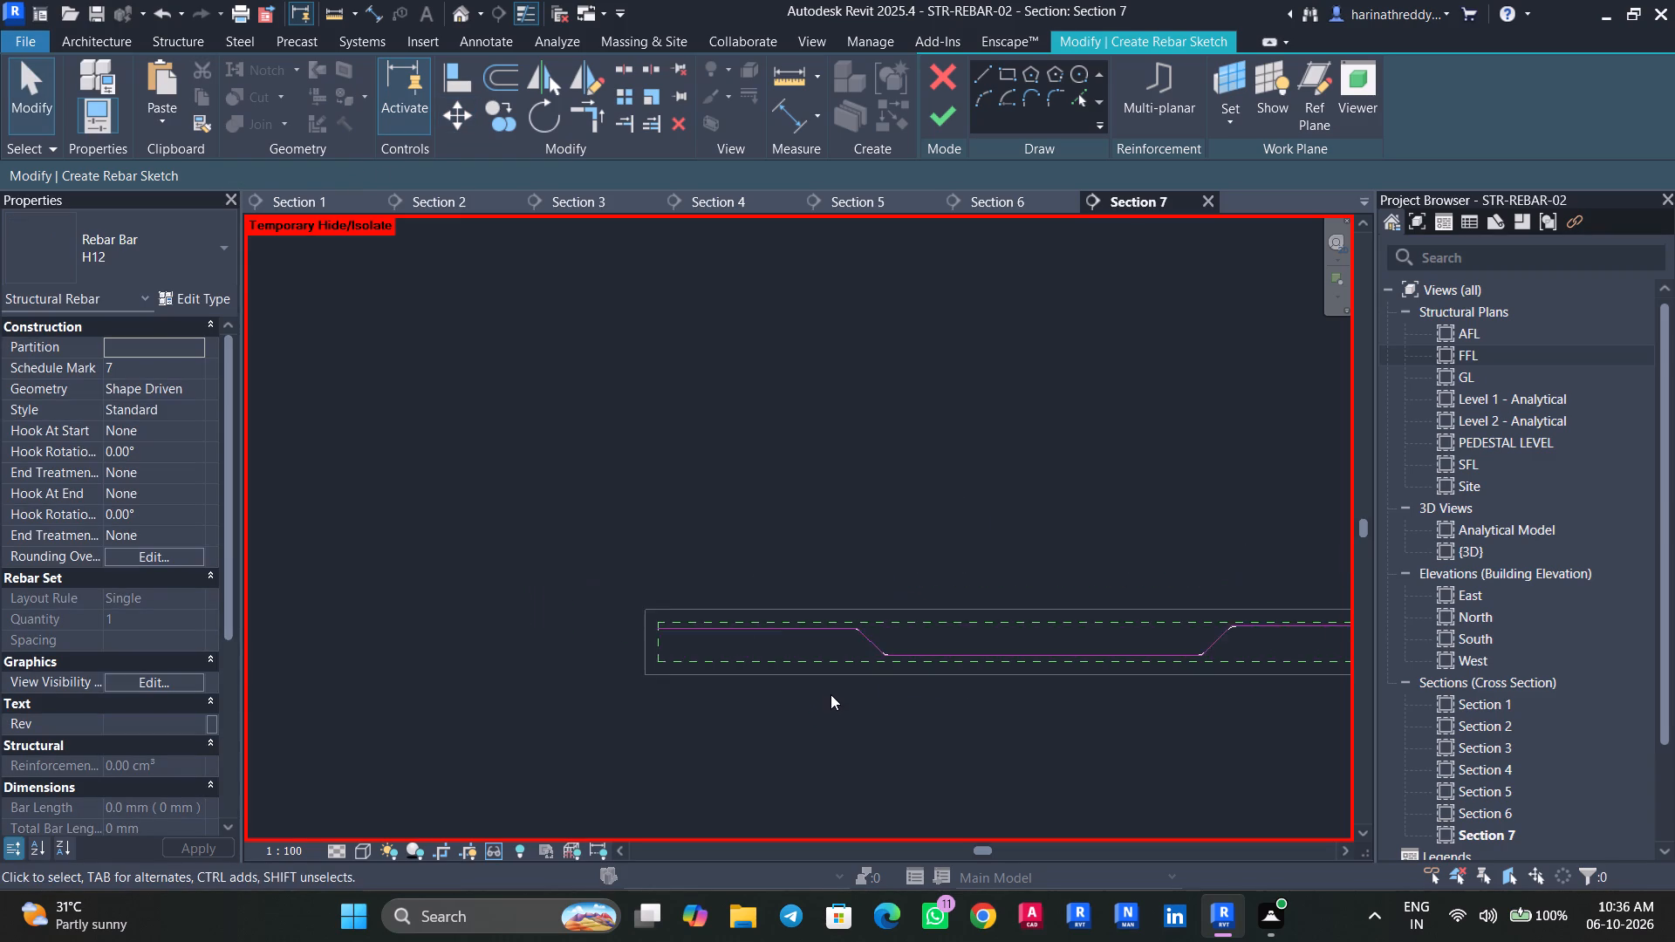
# Finish the rebar sketch to create the cranked H12 bar in the slab.
pyautogui.scroll(-3, 831, 694)
pyautogui.moveTo(1029, 708); pyautogui.dragTo(958, 696, button='middle')
pyautogui.click(947, 122)
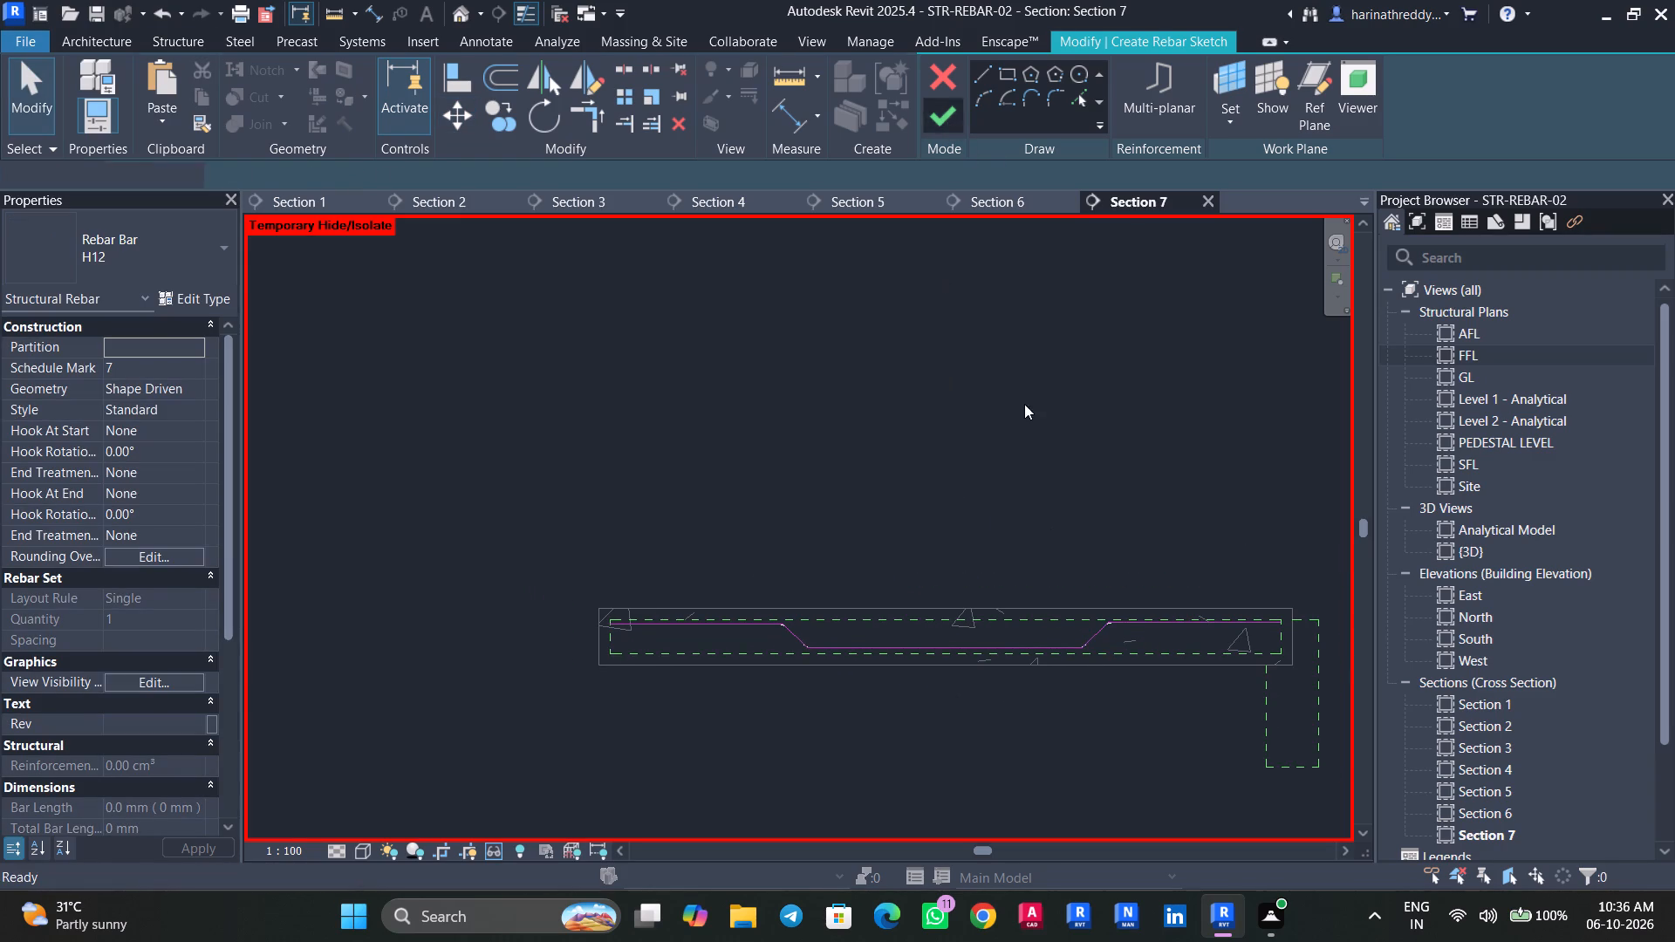
pyautogui.press('Escape')
pyautogui.press('Escape')
# Set the cranked H12 bar's layout rule to Maximum Spacing with a spacing of 150 mm.
pyautogui.click(820, 639)
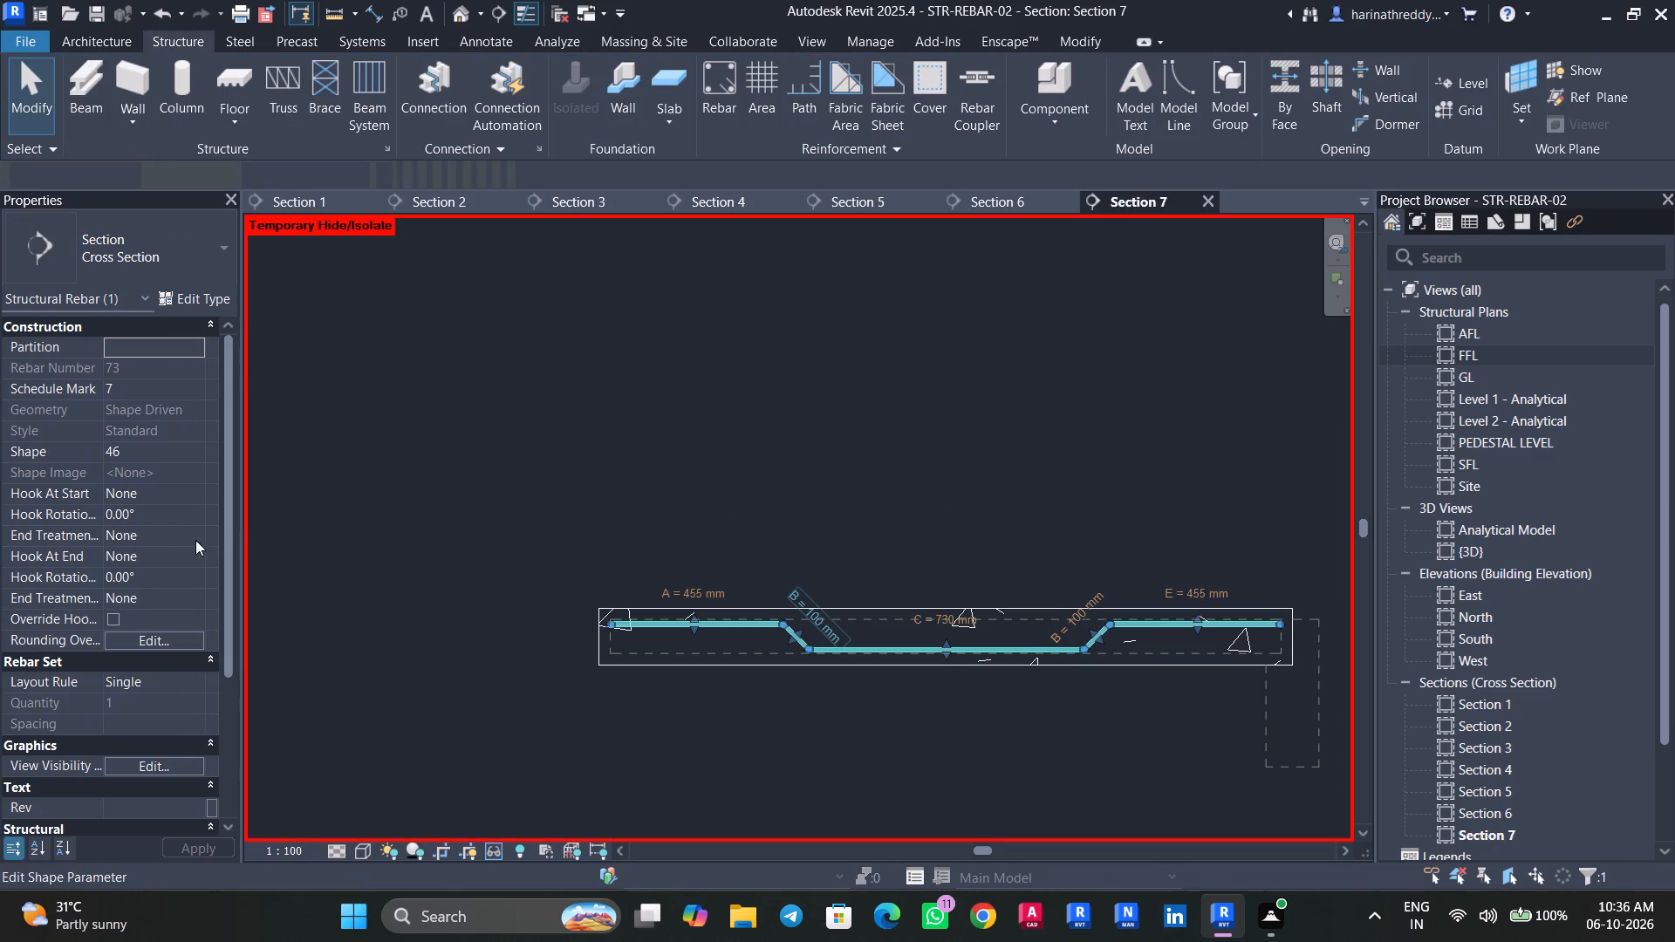
pyautogui.click(186, 681)
pyautogui.click(201, 684)
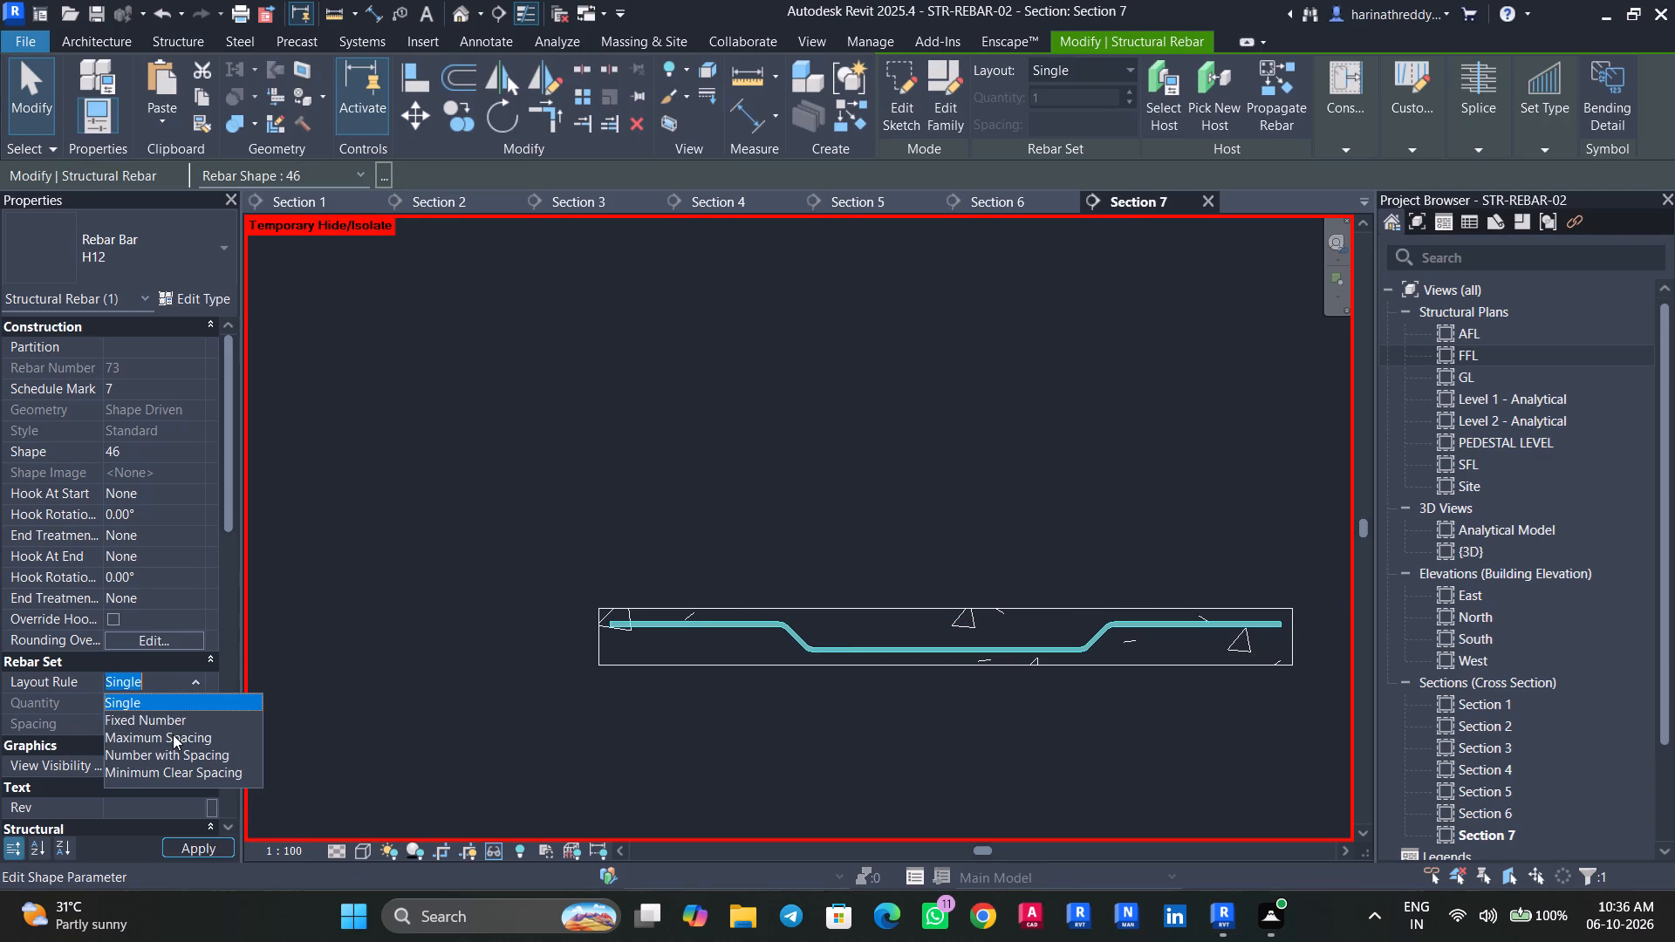
pyautogui.click(173, 734)
pyautogui.click(182, 719)
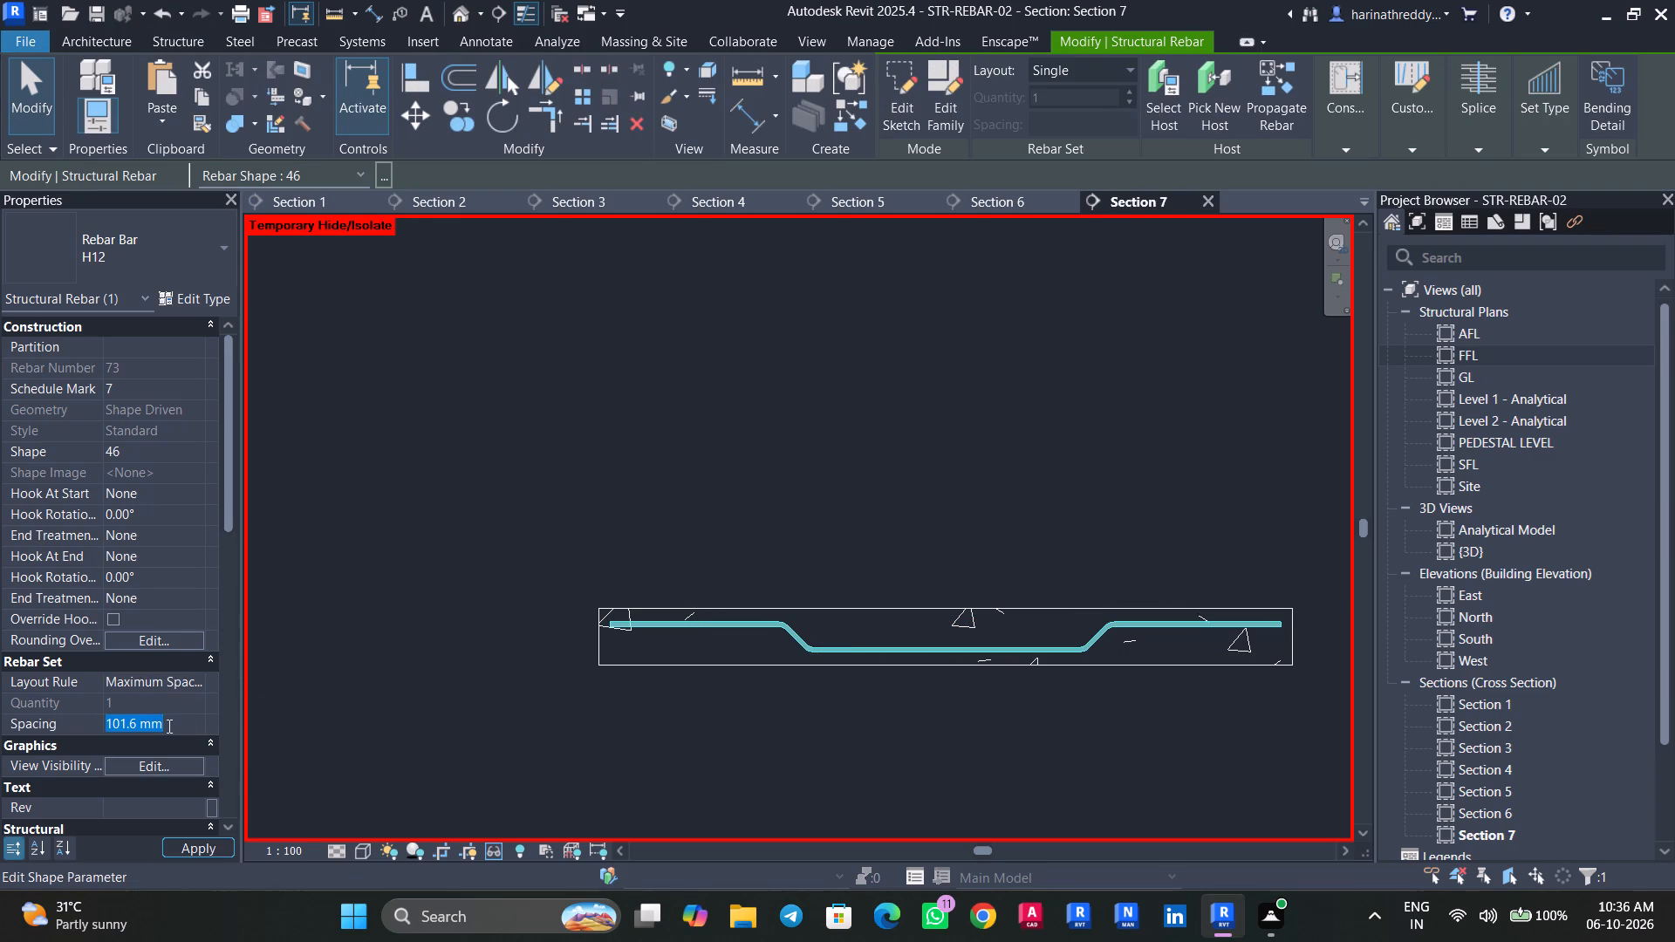
pyautogui.write('150')
pyautogui.press('Return')
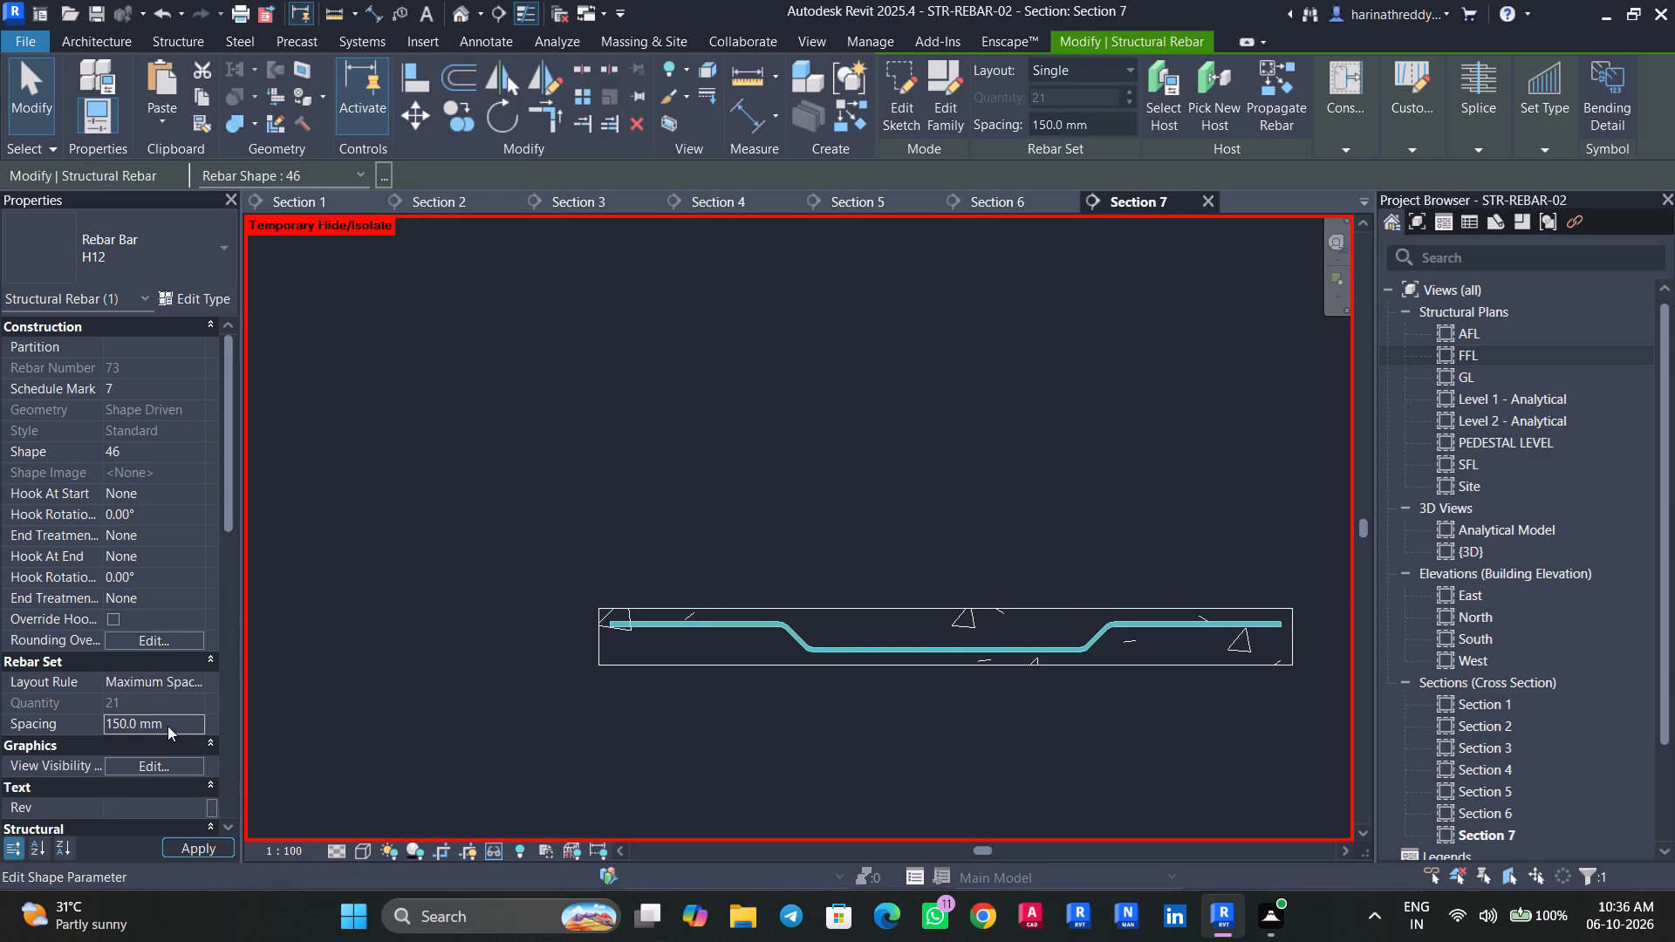
# Raise the bottom segment of the cranked H12 bar set slightly above the slab's bottom cover.
pyautogui.scroll(1, 167, 726)
pyautogui.scroll(2, 803, 554)
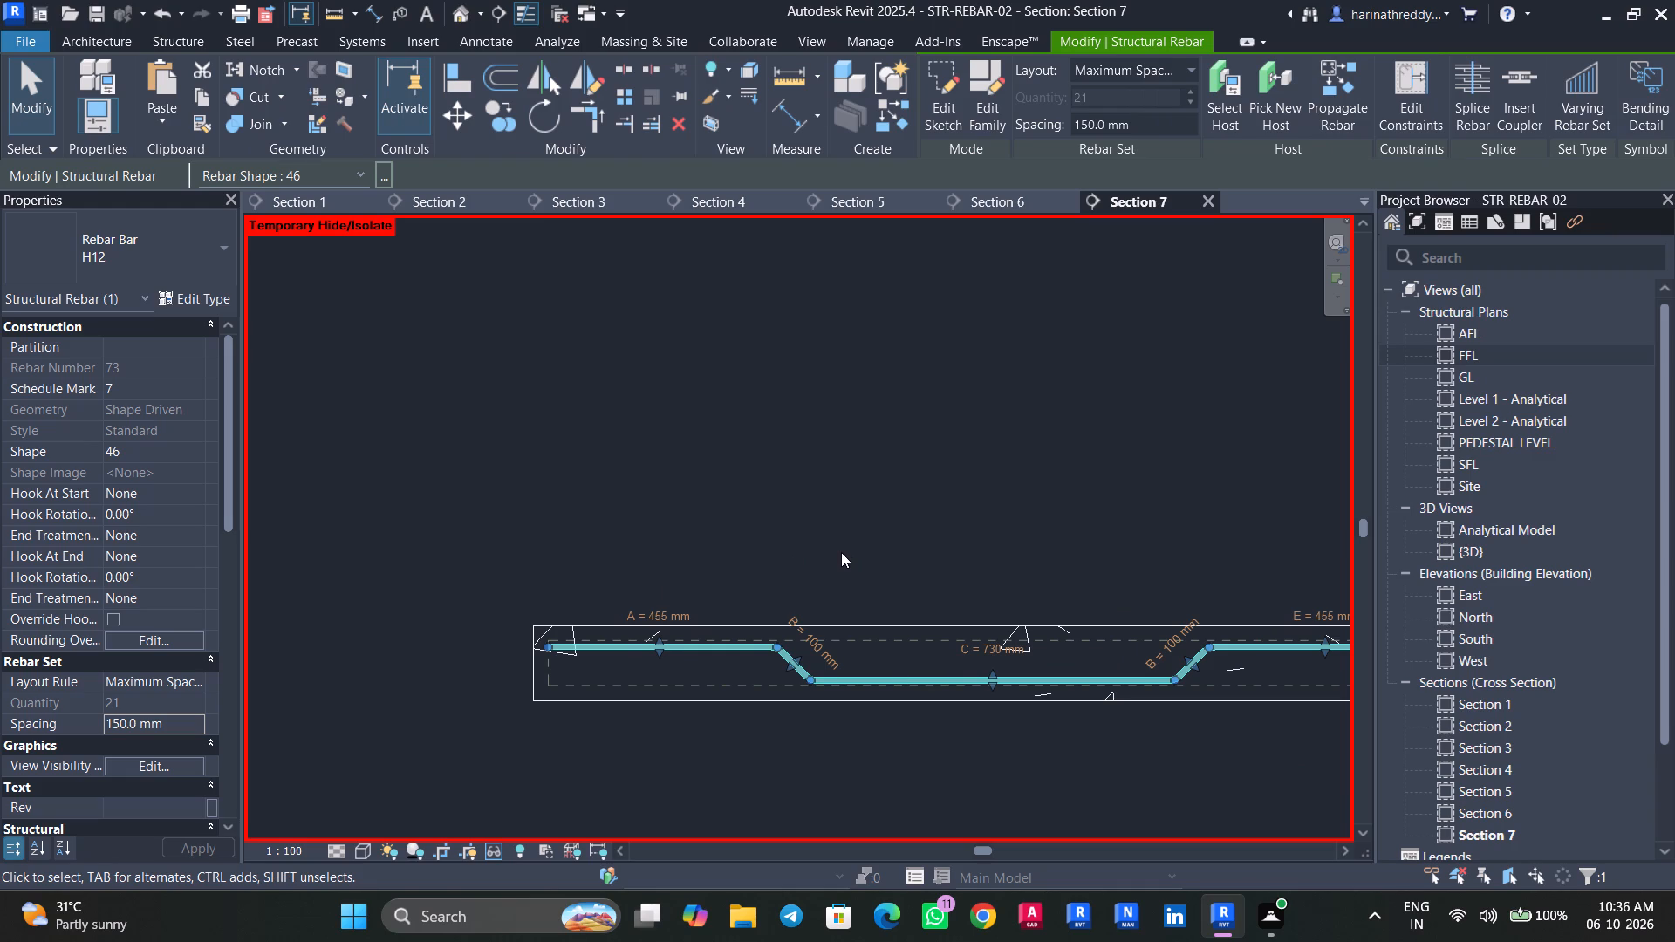
pyautogui.moveTo(832, 552); pyautogui.dragTo(769, 521, button='middle')
pyautogui.scroll(9, 951, 675)
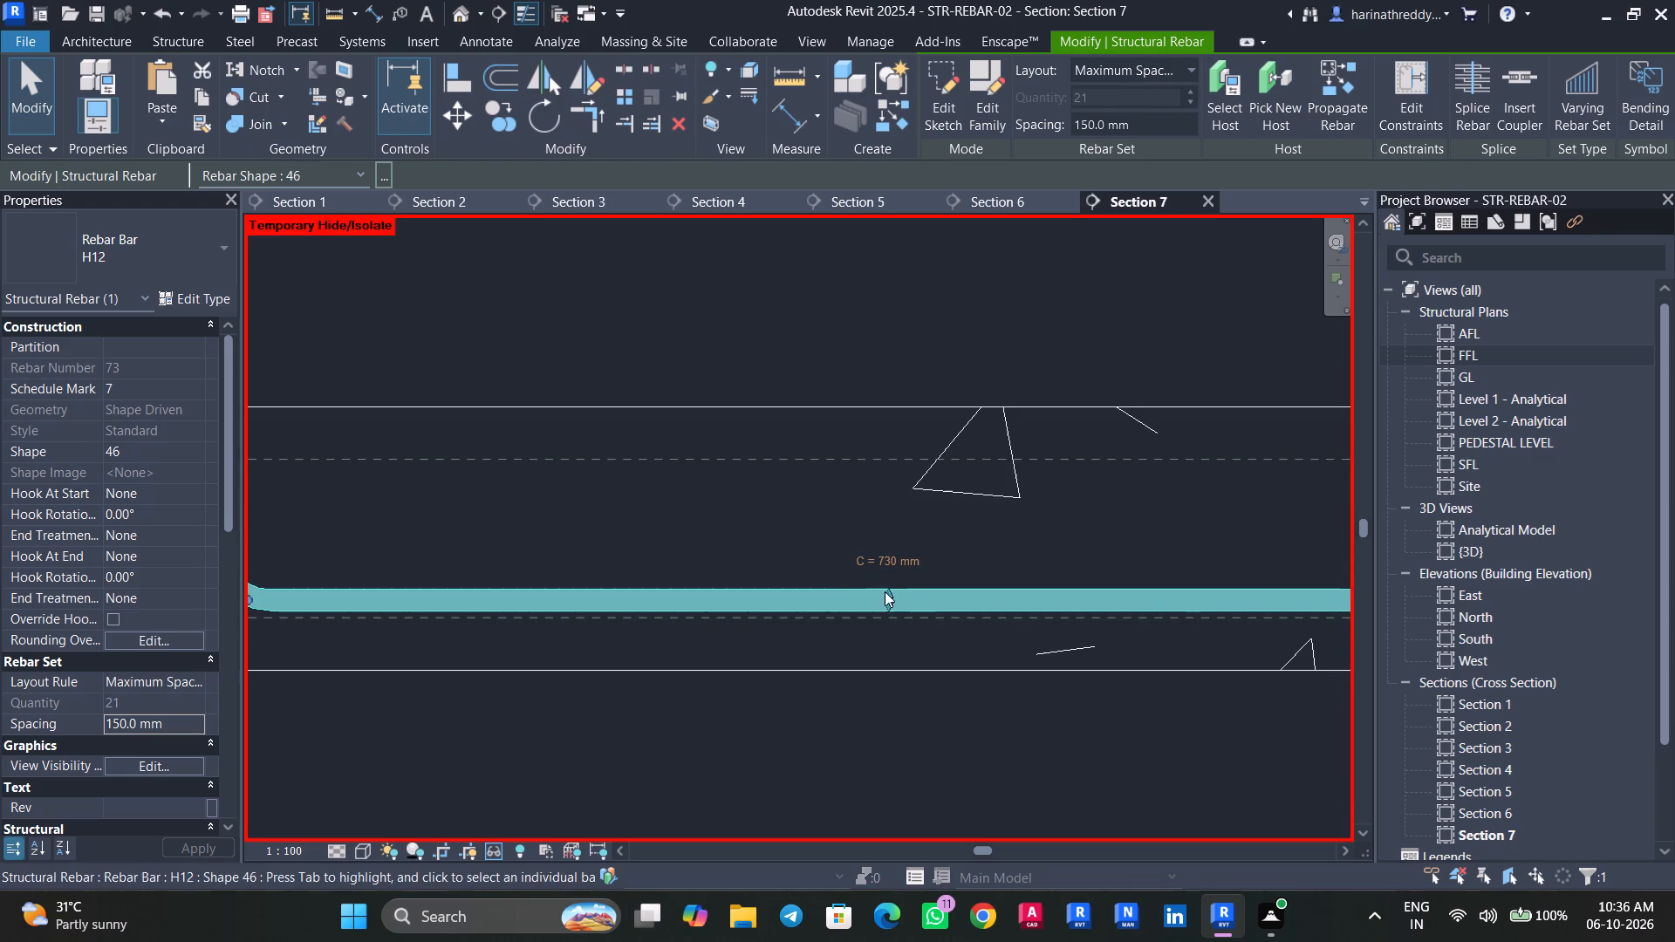
pyautogui.moveTo(892, 593); pyautogui.dragTo(892, 582)
pyautogui.press('Escape')
pyautogui.press('Escape')
pyautogui.scroll(-6, 891, 635)
pyautogui.scroll(1, 893, 627)
pyautogui.scroll(-1, 893, 627)
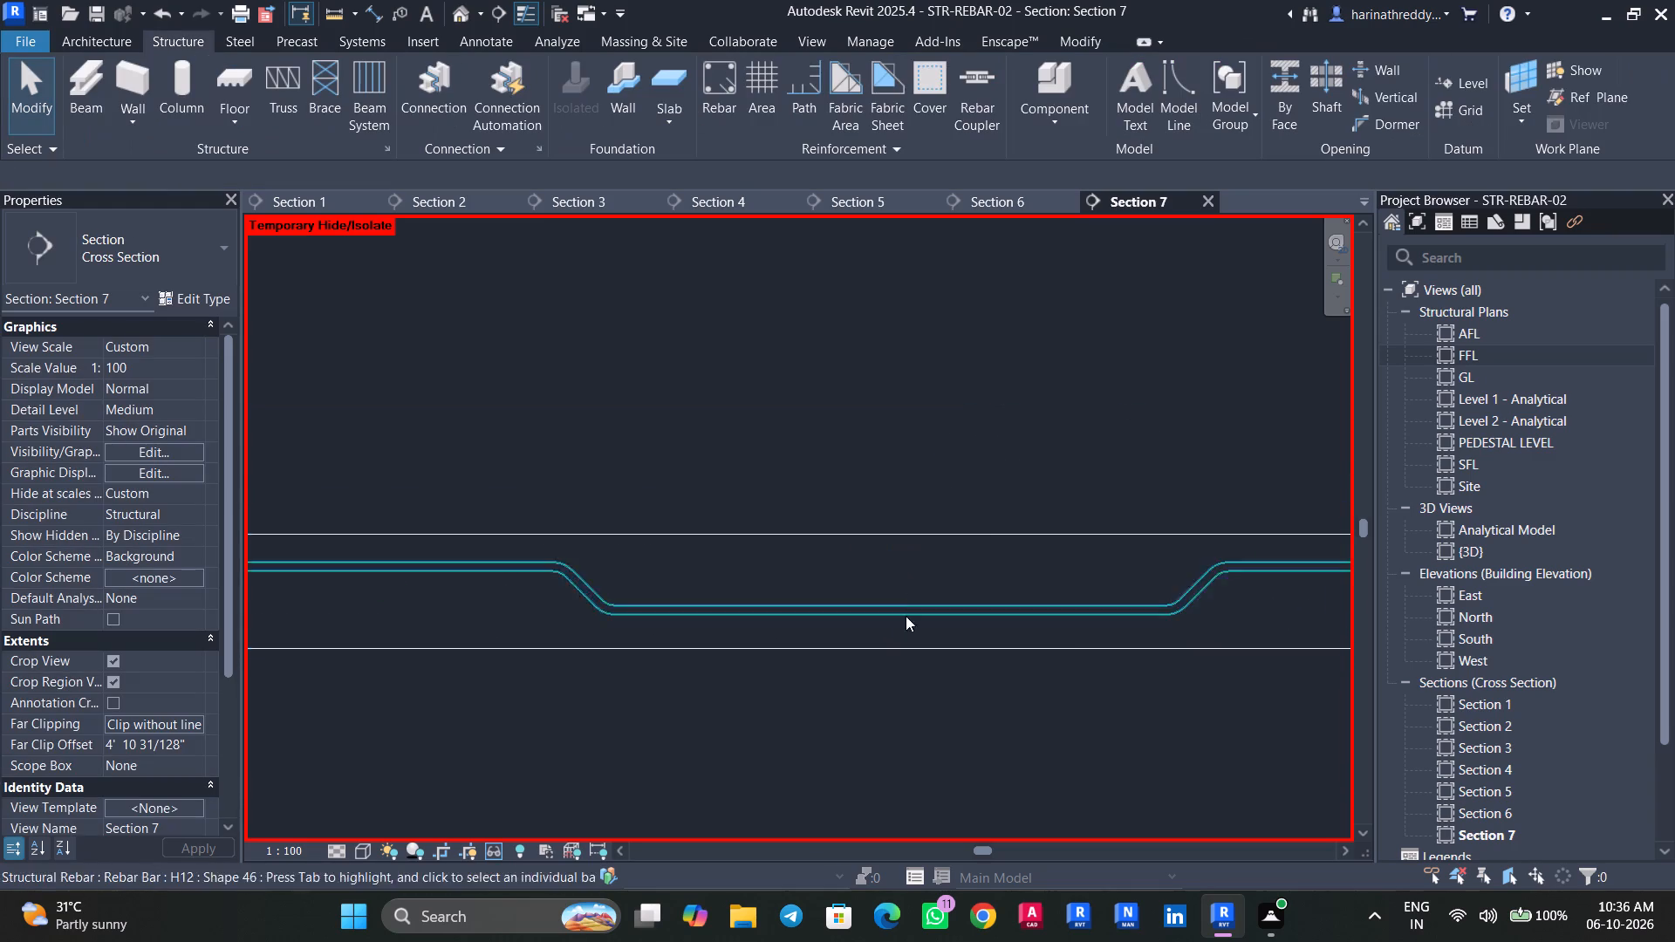
# Place straight H10 bars (shape 00) perpendicular to cover along the 150MM slab's bottom in Section 7, at 150 mm maximum spacing.
pyautogui.click(895, 550)
pyautogui.click(1389, 132)
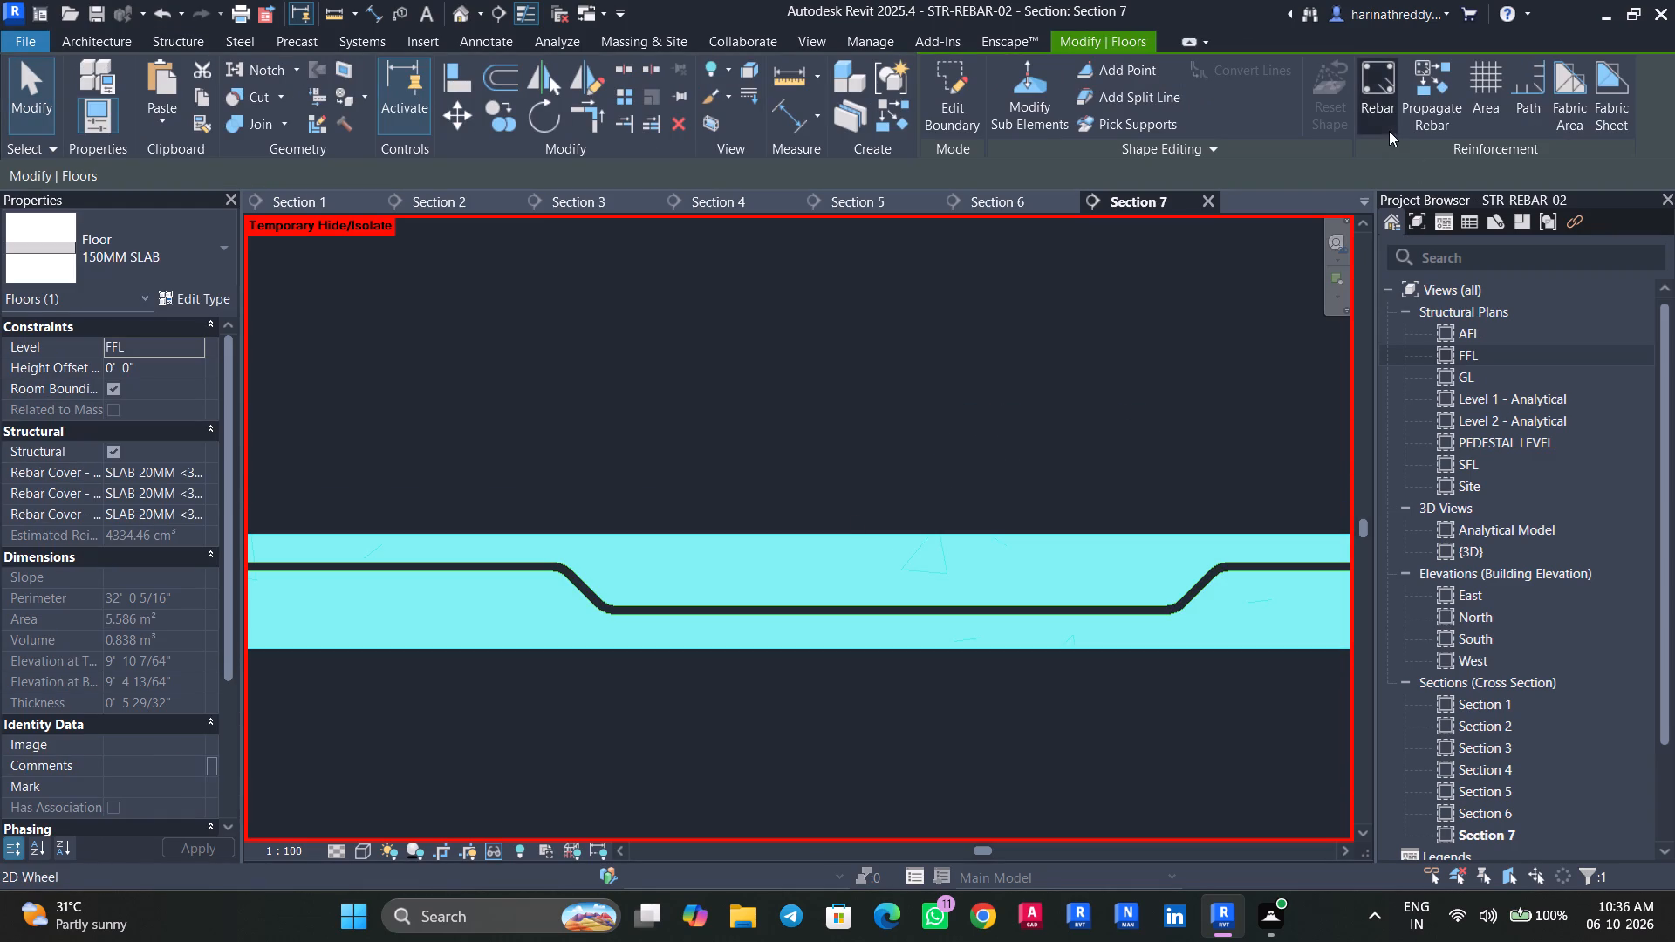
pyautogui.click(103, 248)
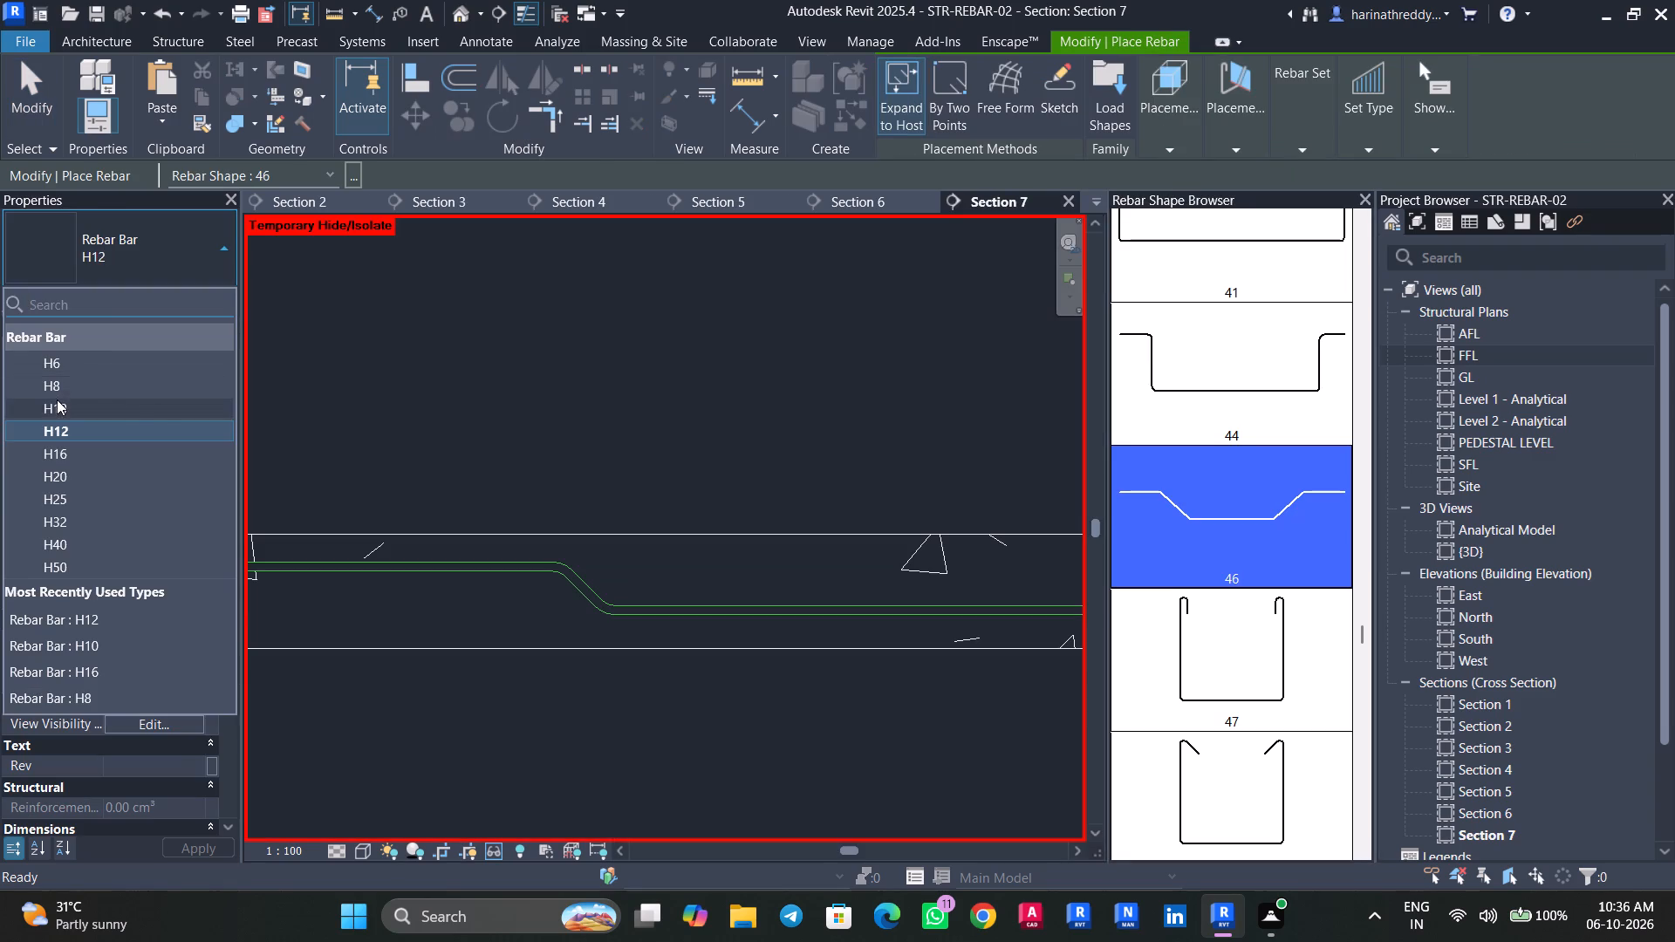
pyautogui.click(57, 399)
pyautogui.scroll(-5, 756, 511)
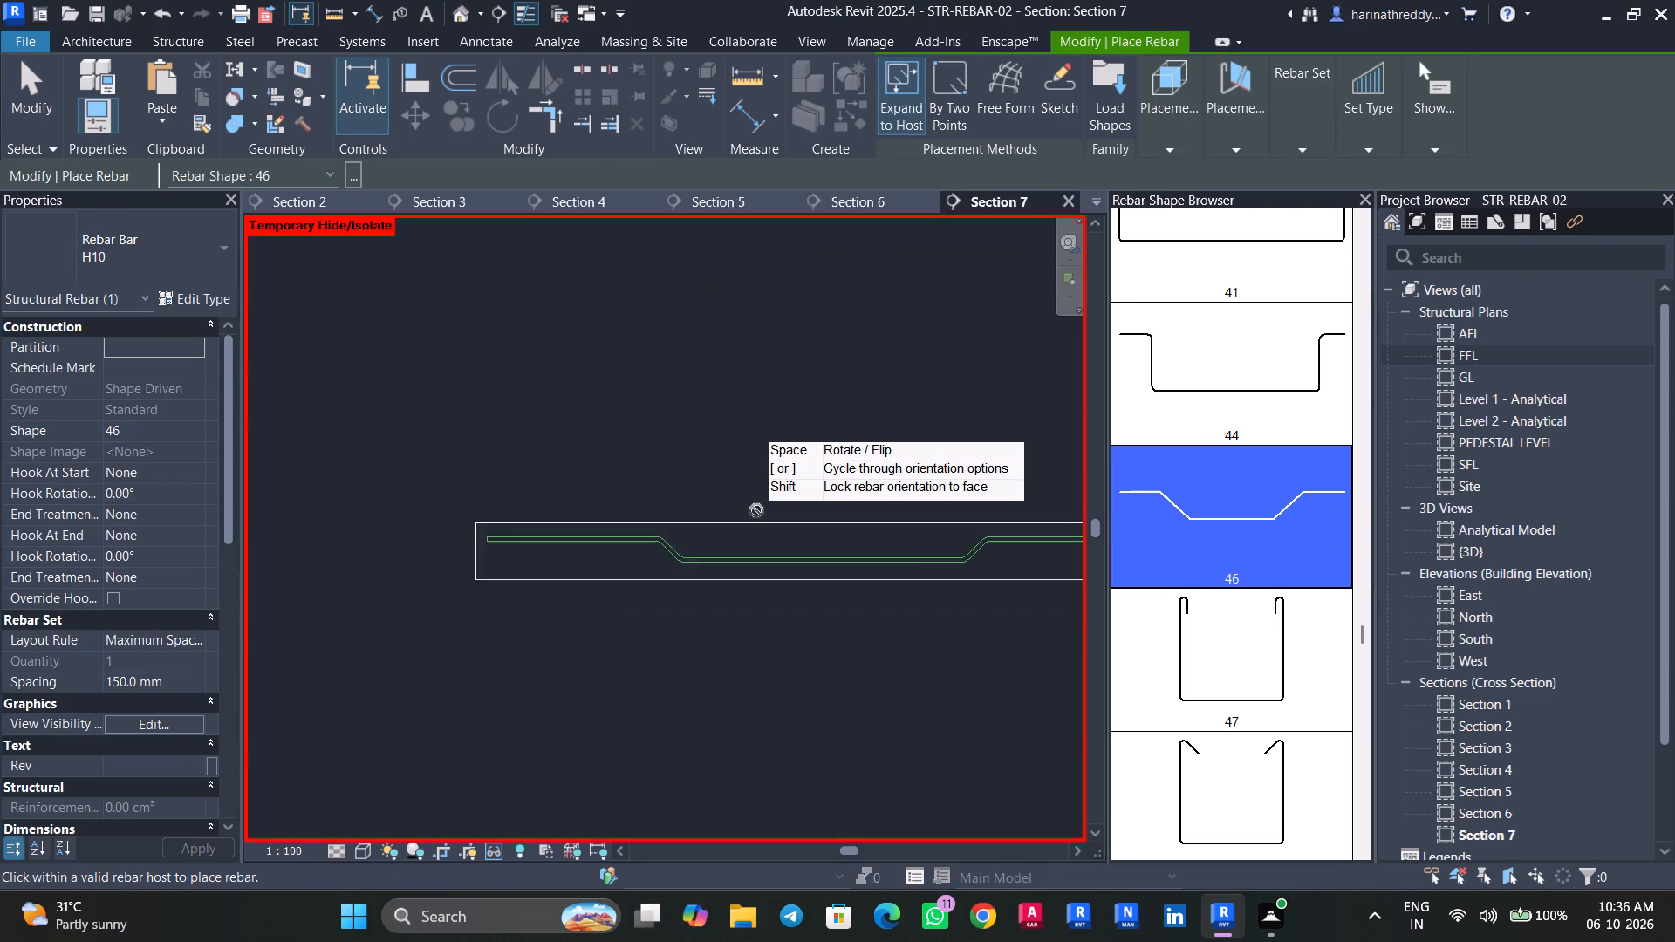
pyautogui.scroll(-2, 756, 510)
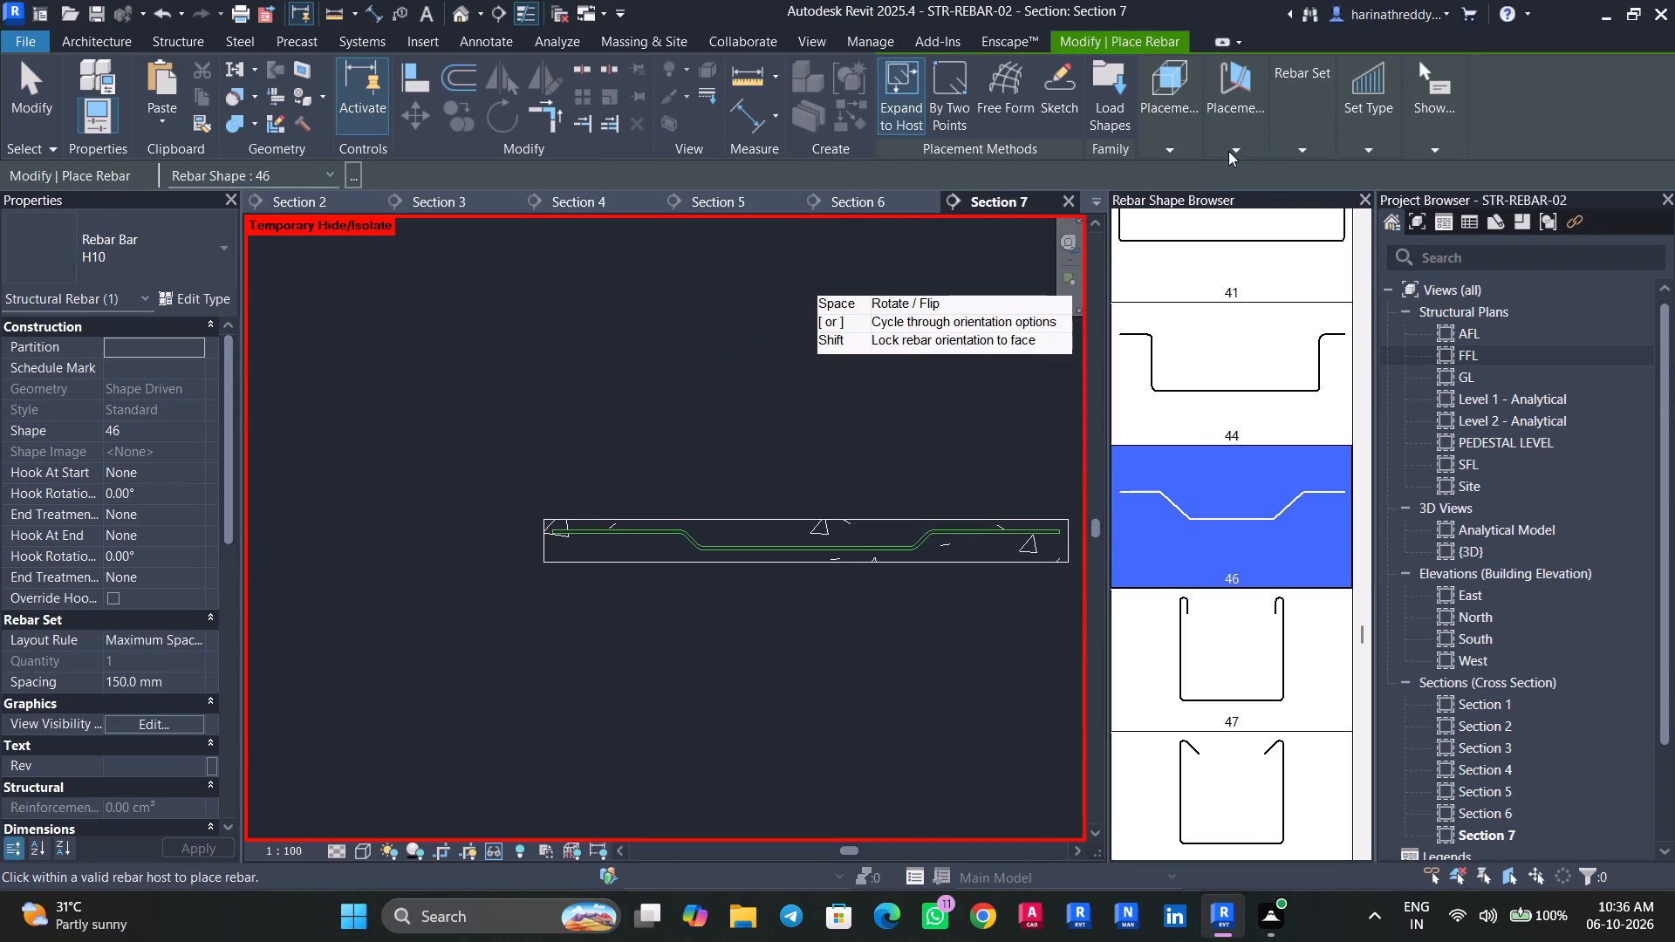
pyautogui.click(1241, 138)
pyautogui.click(1237, 198)
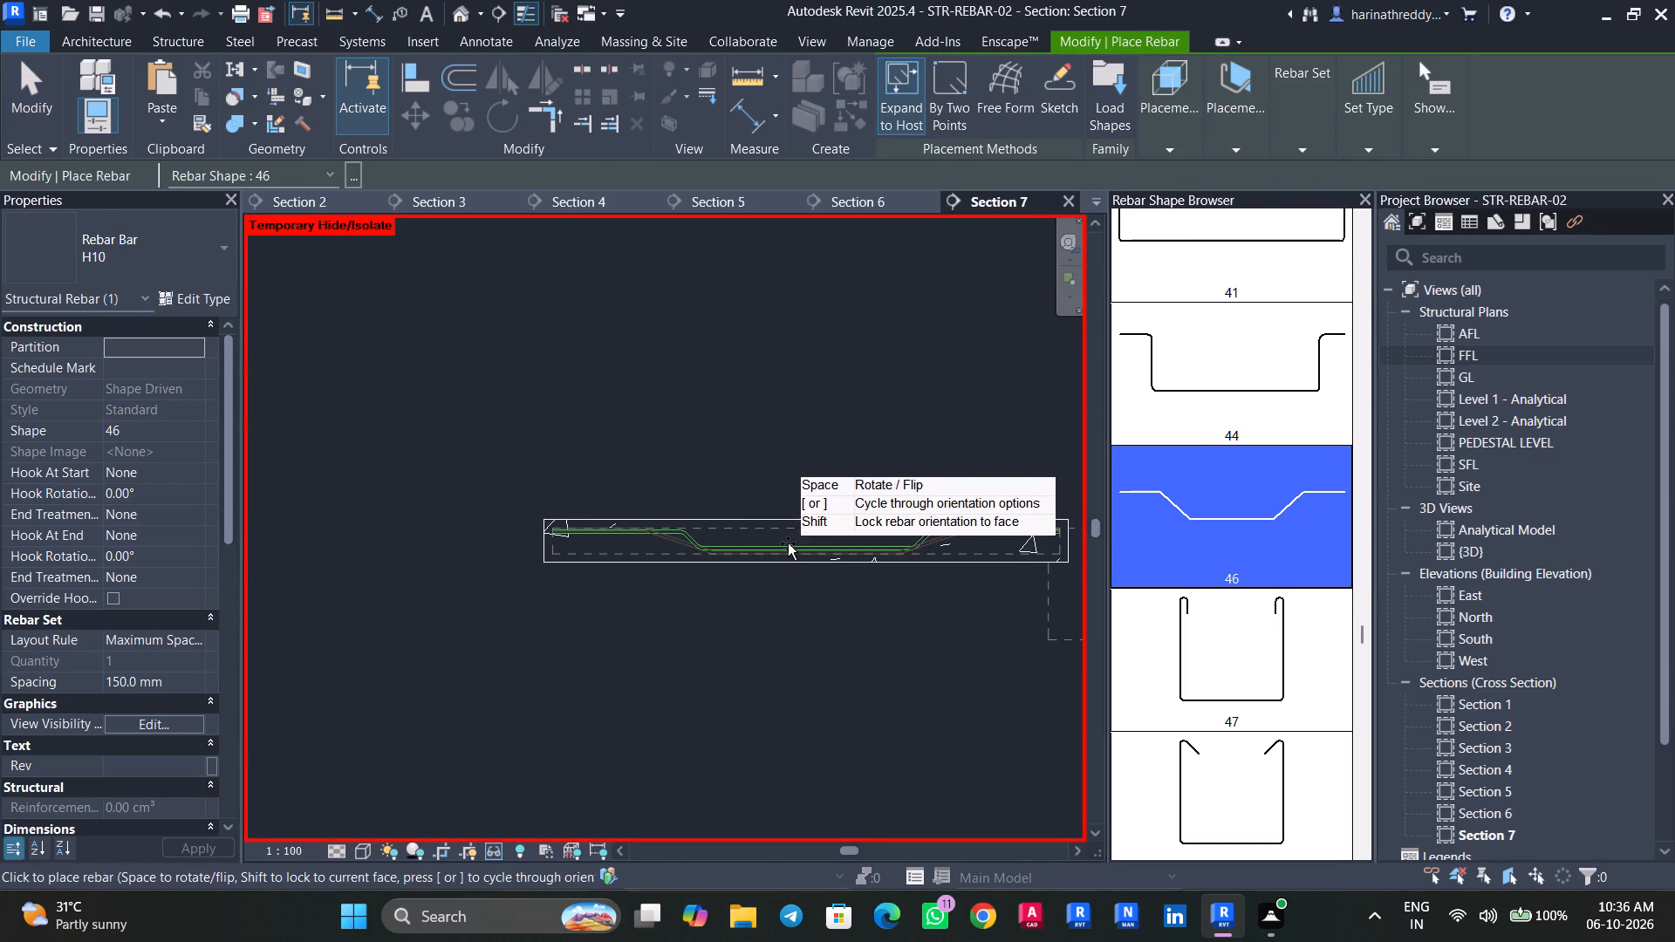
pyautogui.moveTo(1361, 630); pyautogui.dragTo(1385, 449)
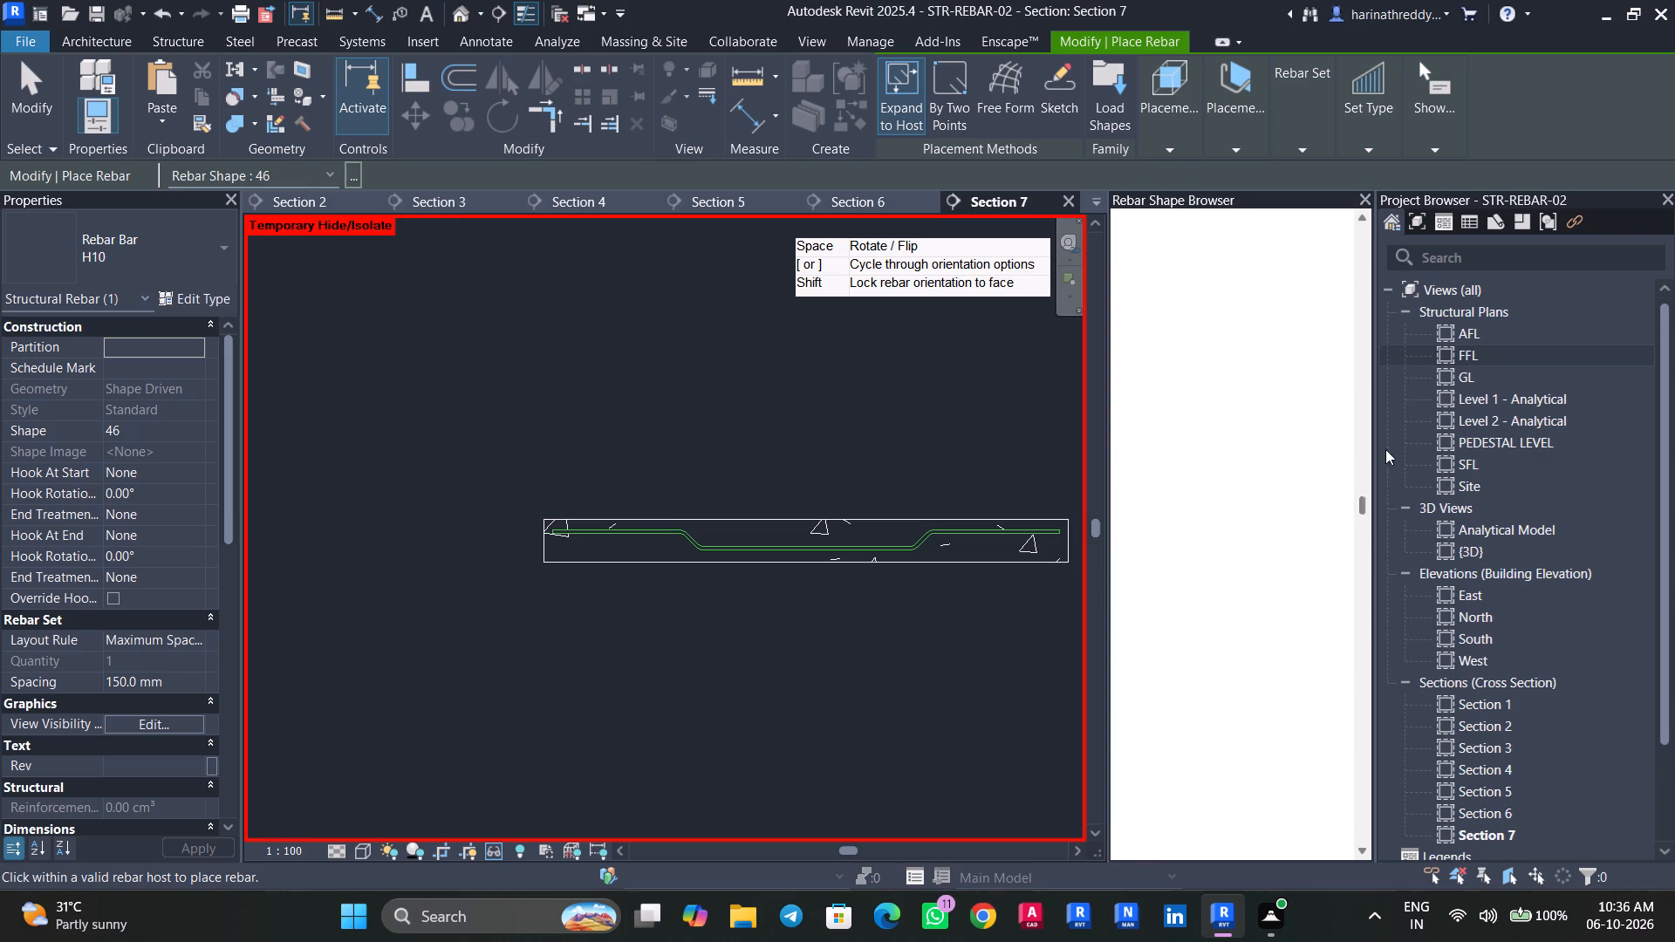
pyautogui.moveTo(1385, 449); pyautogui.dragTo(1430, 188)
pyautogui.click(1199, 247)
pyautogui.click(1247, 114)
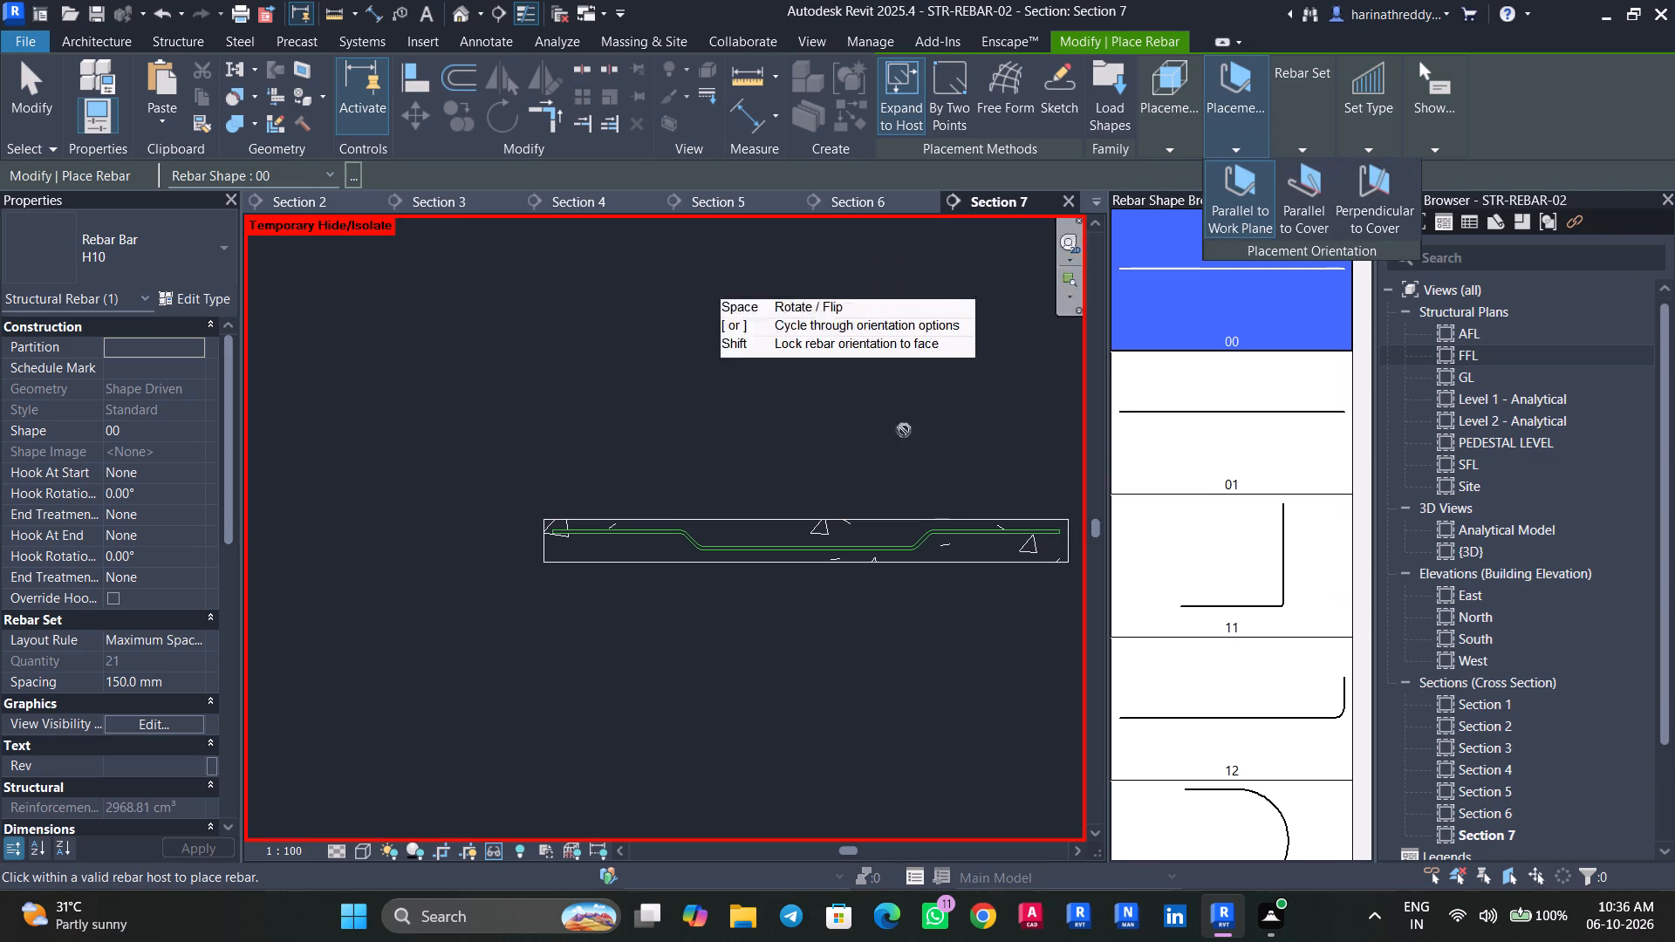
pyautogui.click(1222, 89)
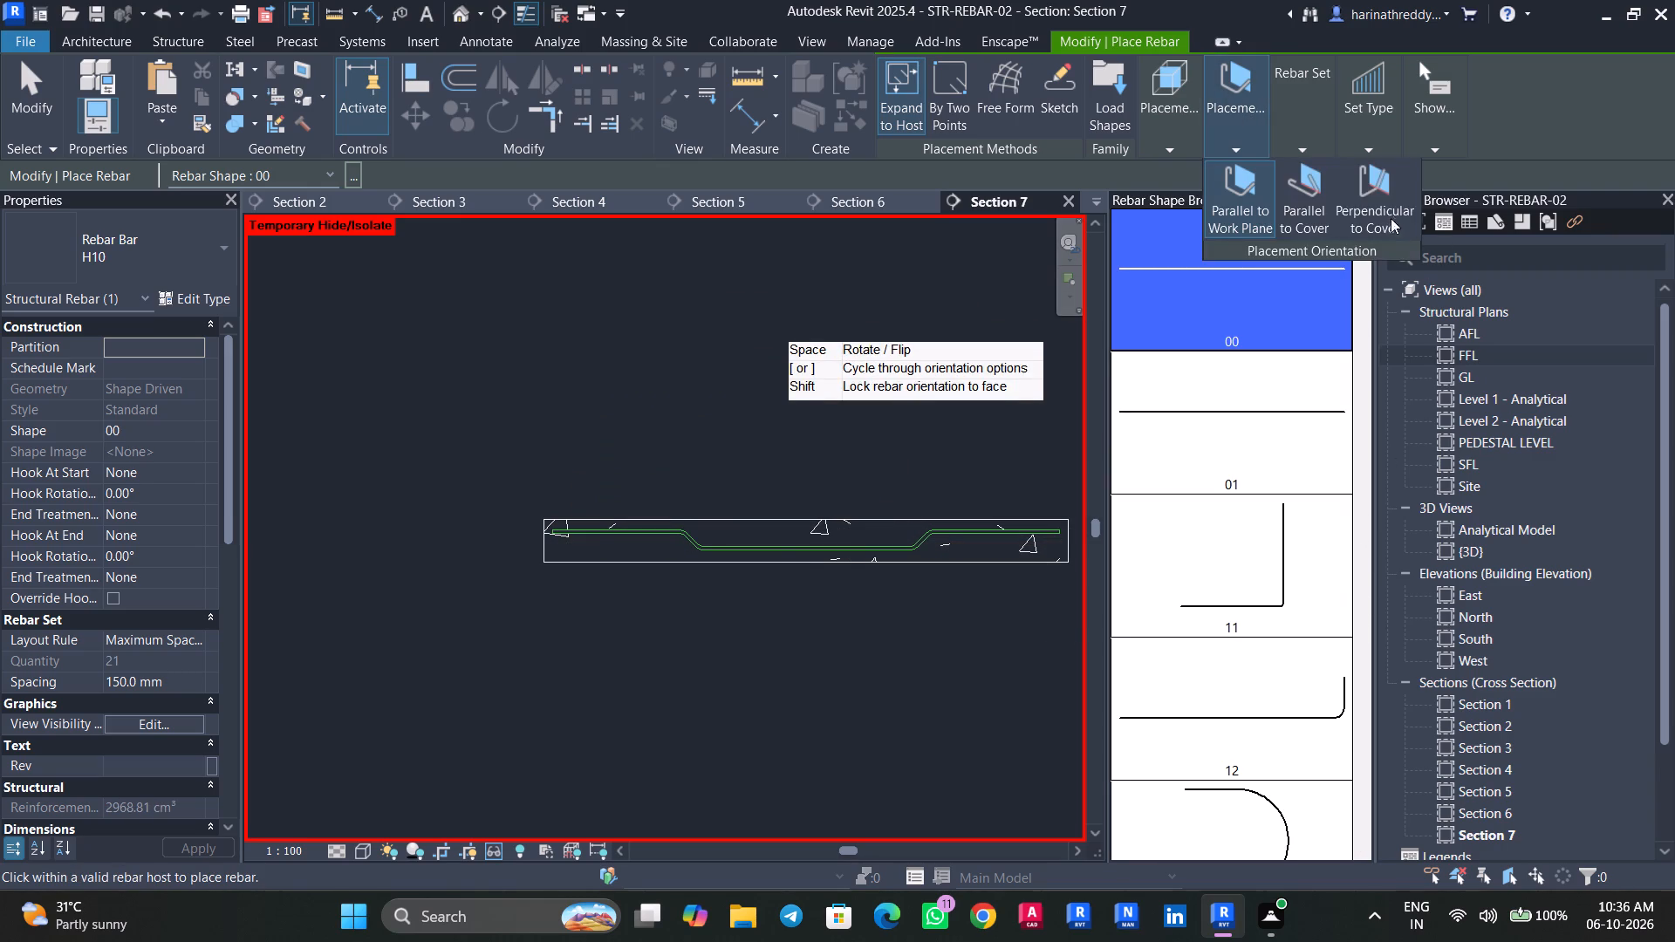
pyautogui.click(1391, 214)
pyautogui.scroll(2, 604, 549)
pyautogui.scroll(-1, 606, 549)
pyautogui.scroll(1, 606, 549)
pyautogui.scroll(-1, 606, 549)
pyautogui.scroll(9, 608, 549)
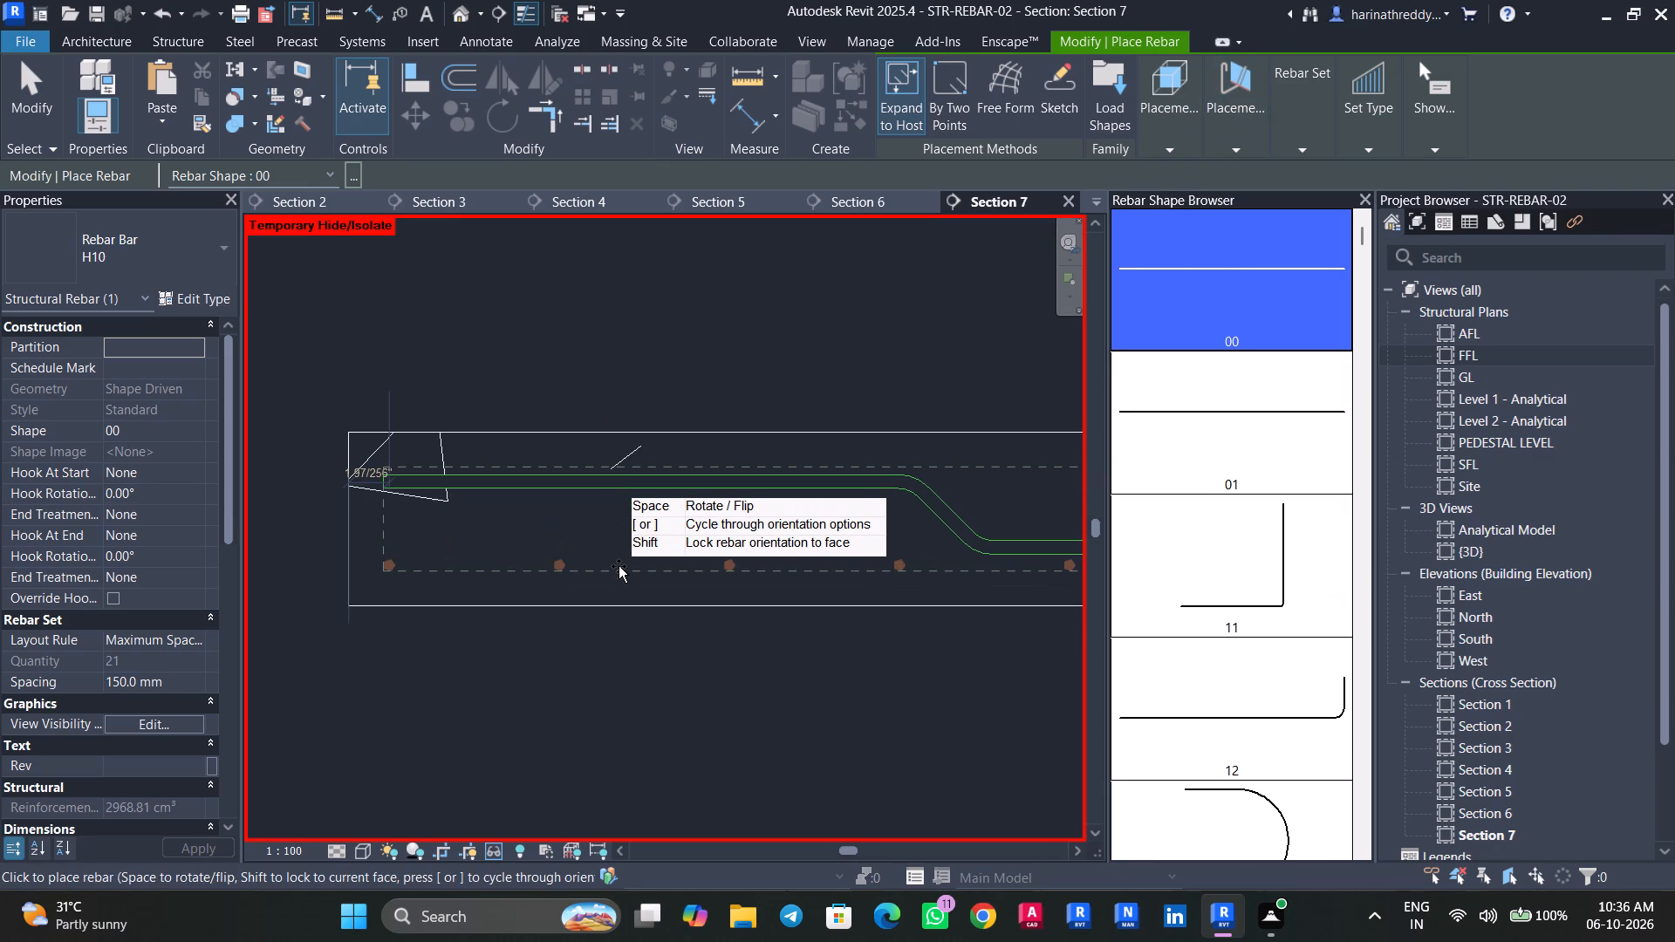
pyautogui.click(623, 561)
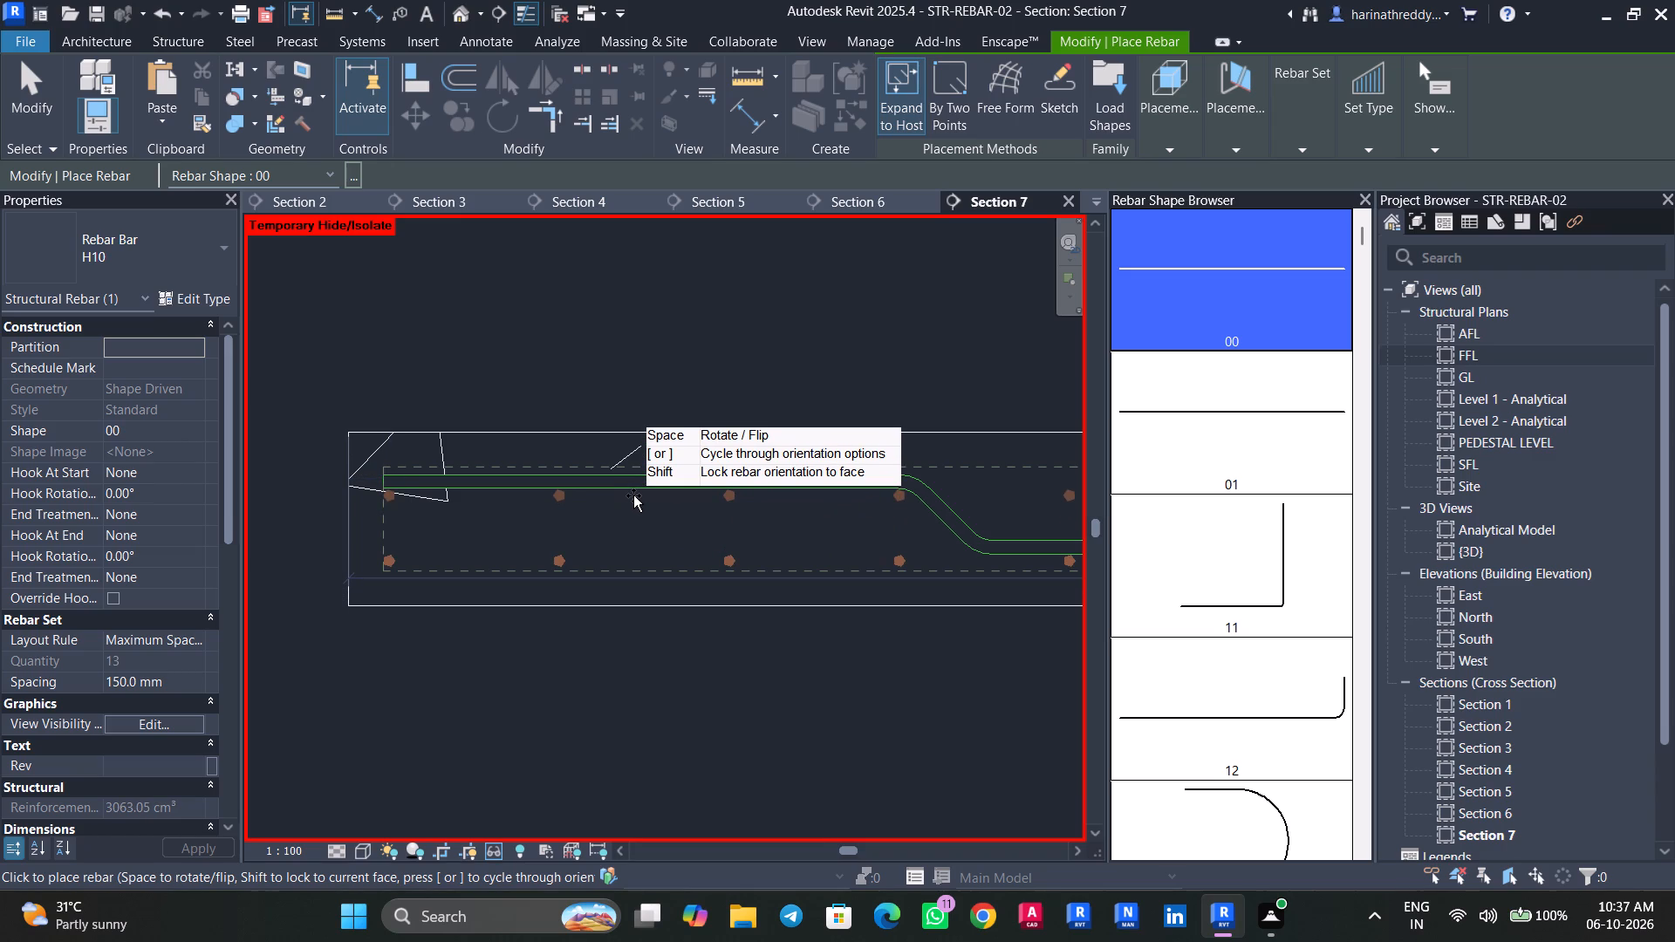
# Place a second straight H10 bar set at 150 mm spacing just below the cranked H12 bar's top segments.
pyautogui.click(633, 495)
pyautogui.press('Escape')
pyautogui.press('Escape')
# Select all H10 rebar instances and set them to show unobscured in the {3D} view.
pyautogui.scroll(-7, 626, 508)
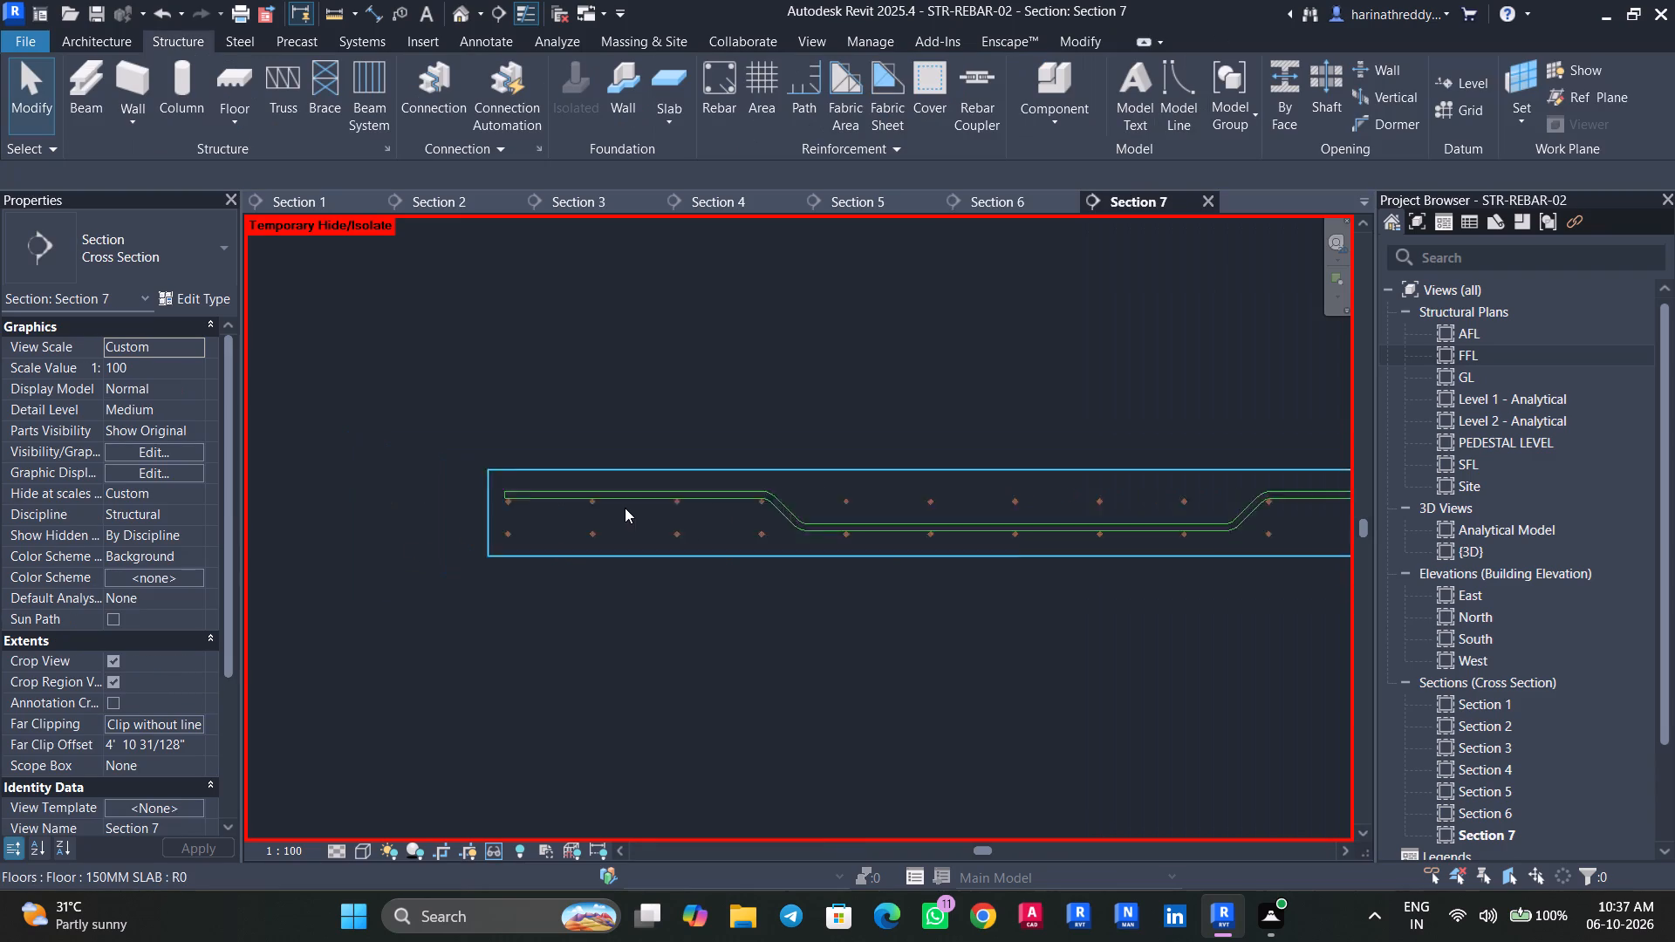
pyautogui.scroll(-6, 625, 508)
pyautogui.scroll(-1, 881, 525)
pyautogui.scroll(11, 883, 521)
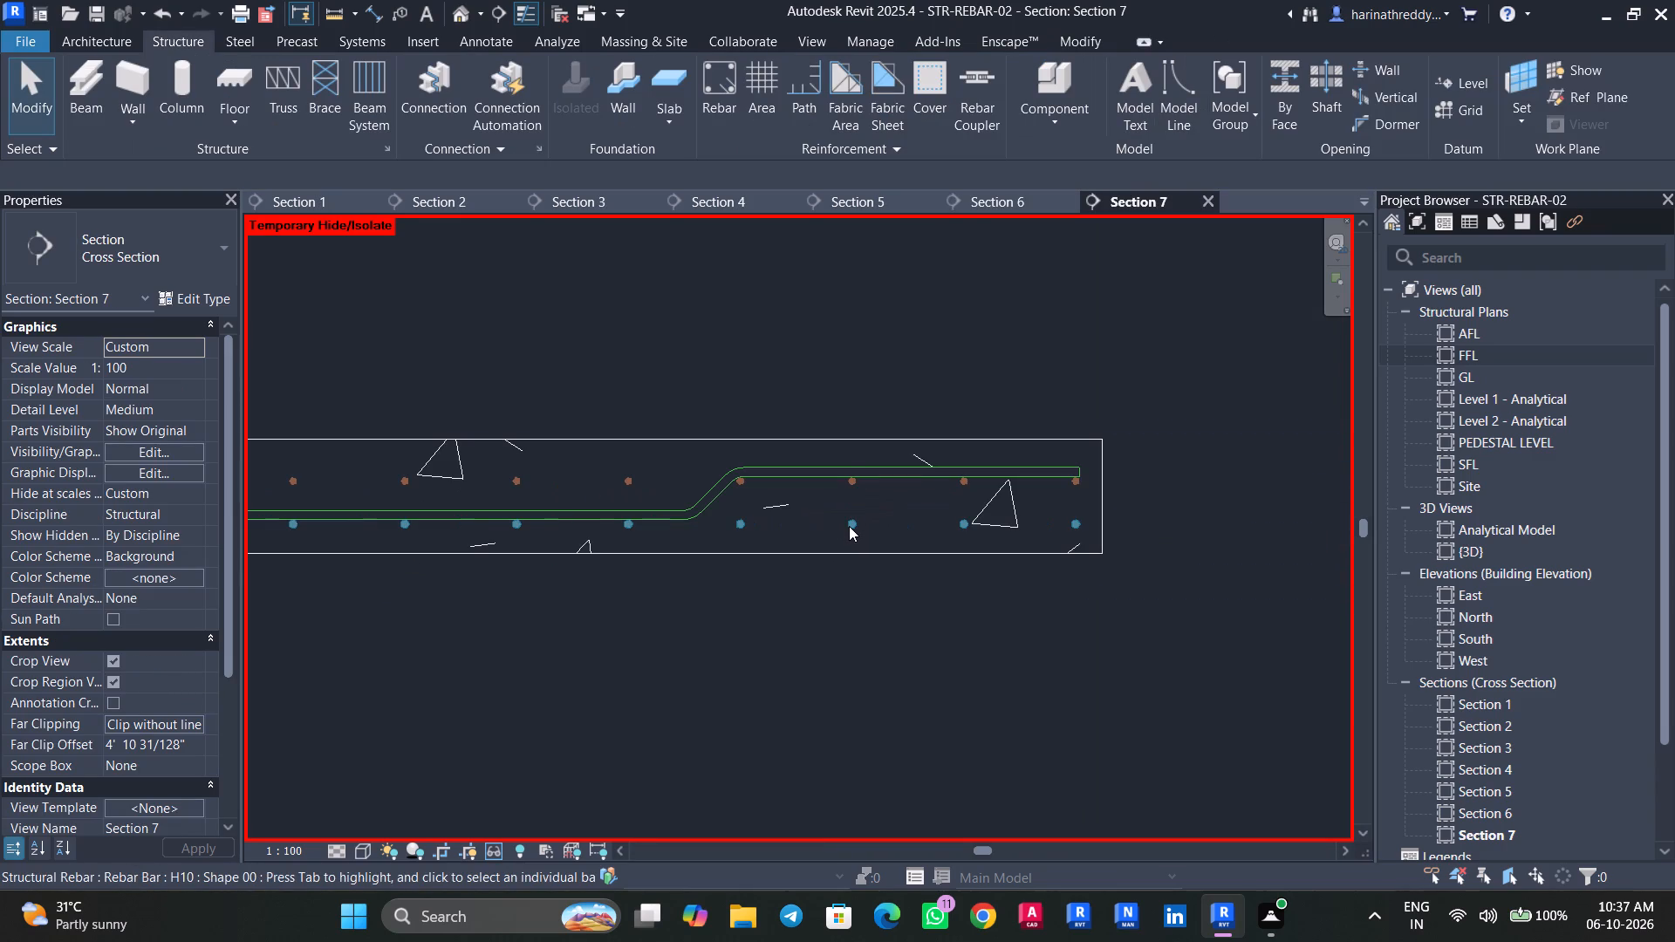
pyautogui.scroll(3, 849, 526)
pyautogui.click(855, 527)
pyautogui.write('SA')
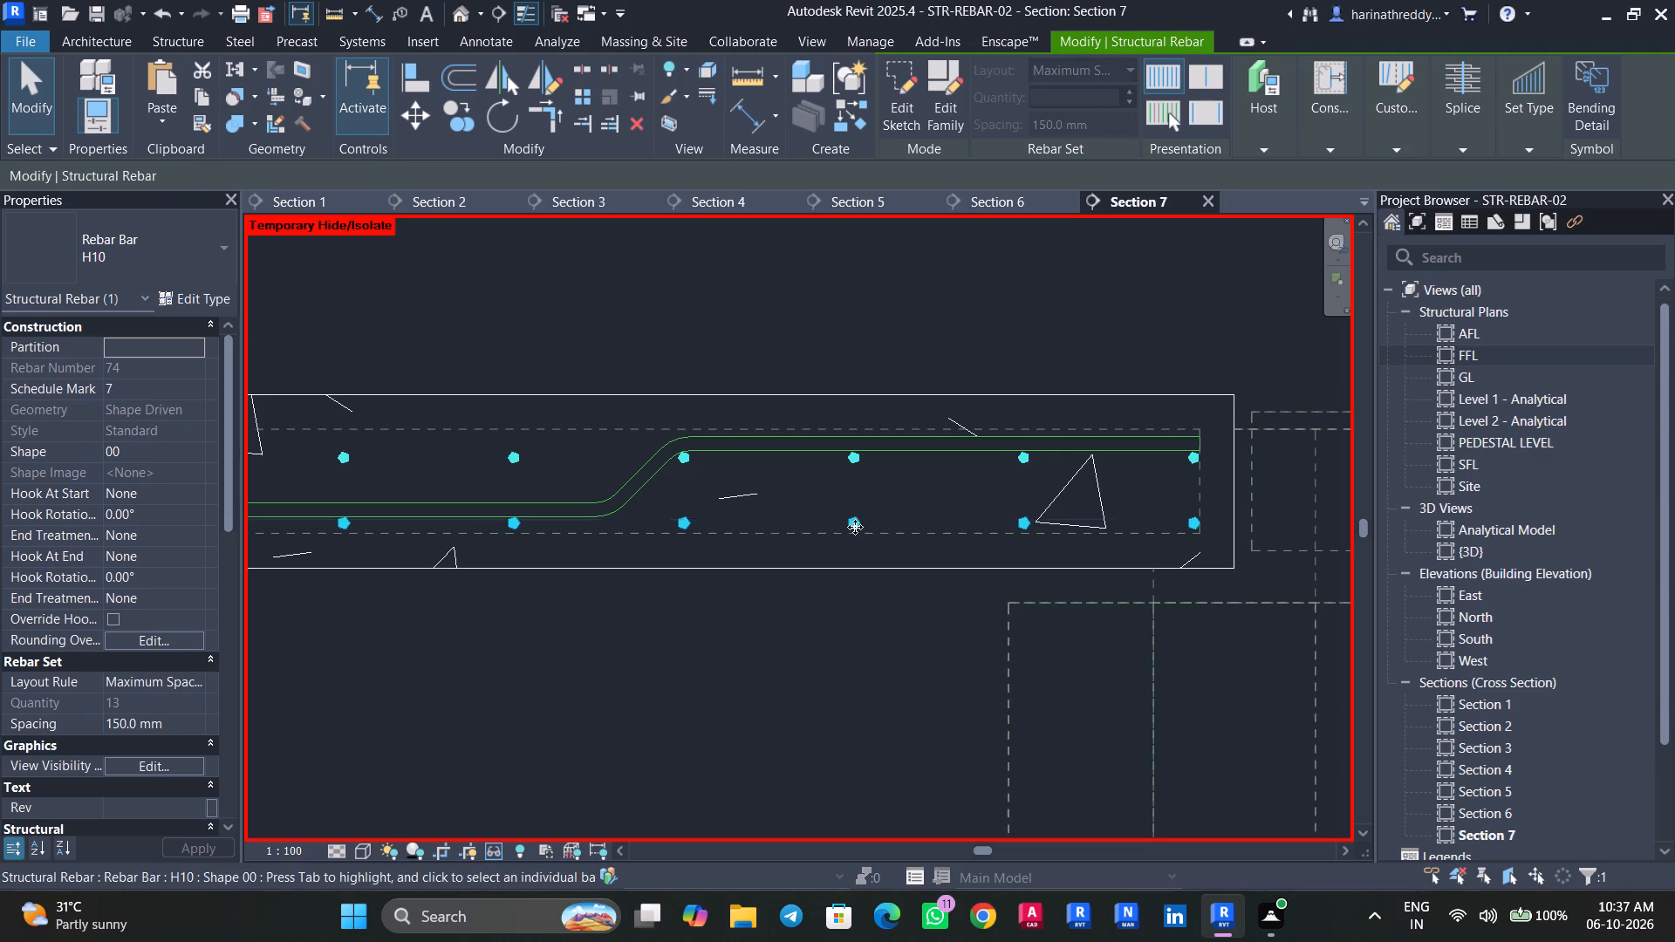
pyautogui.click(199, 640)
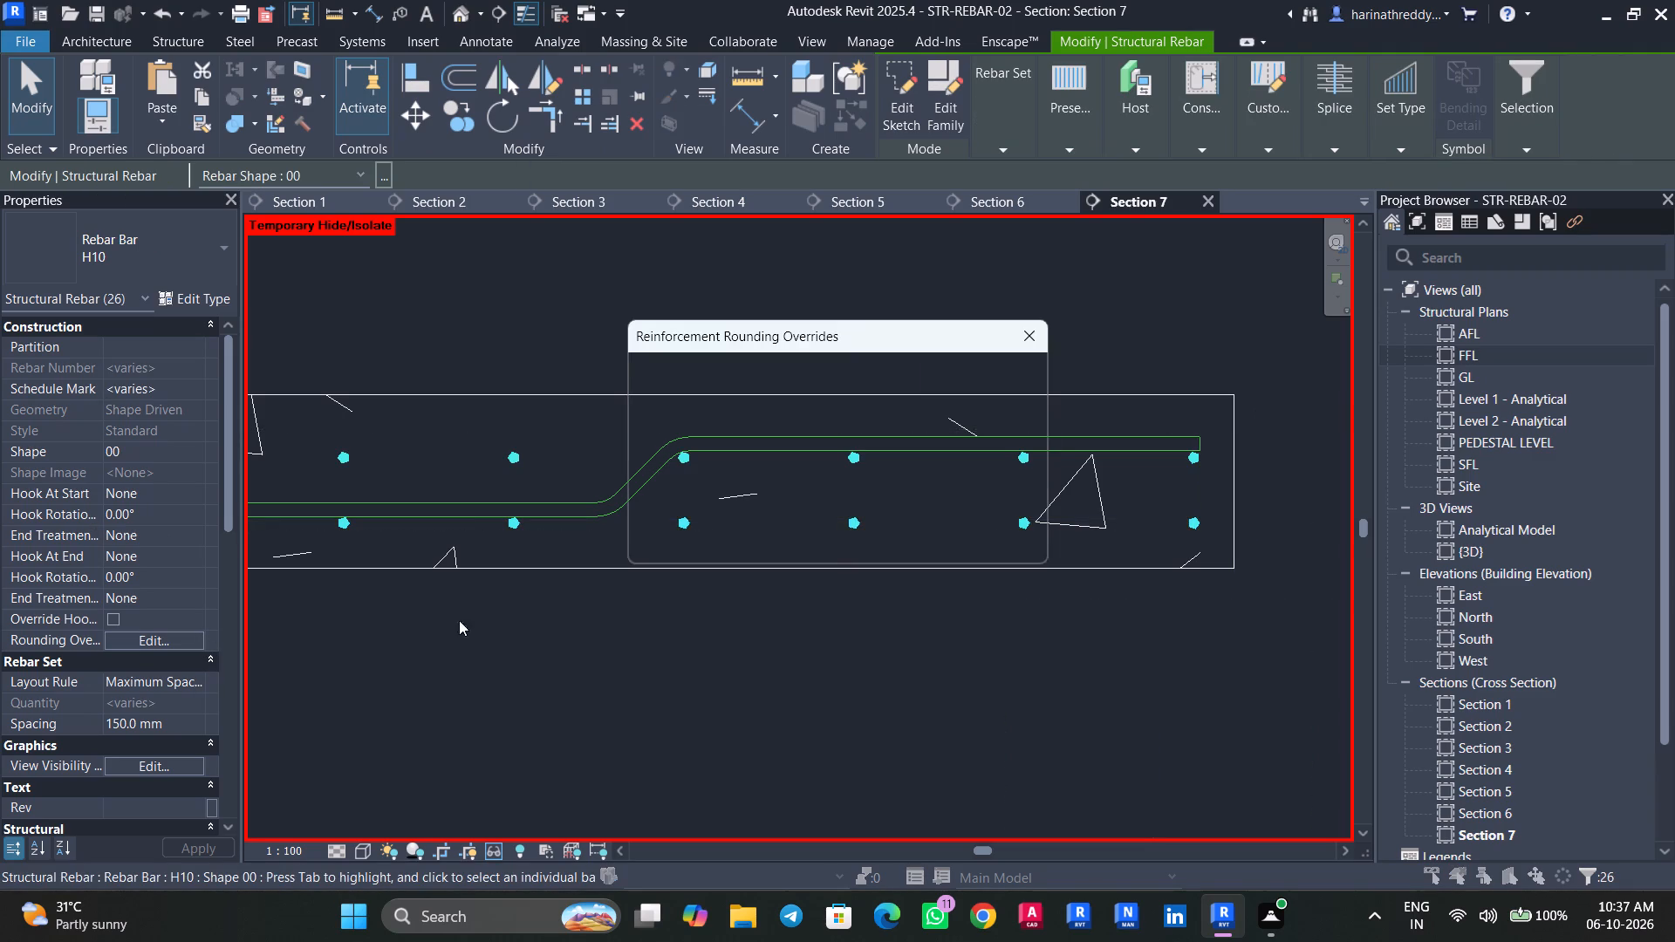
pyautogui.click(977, 541)
pyautogui.click(172, 764)
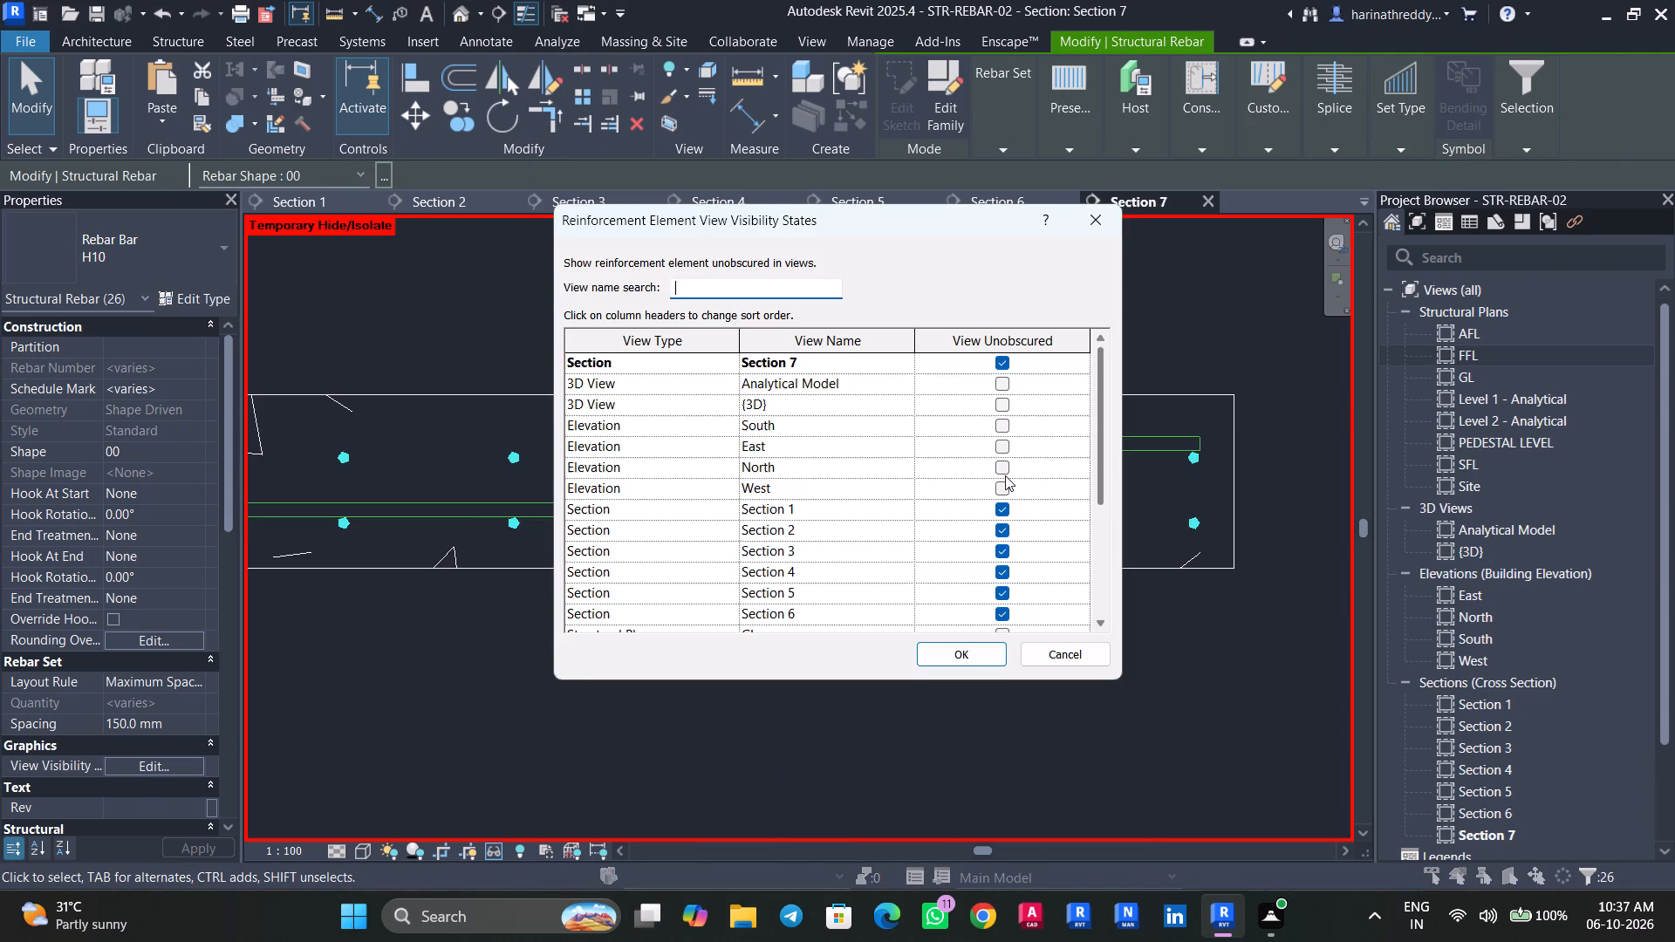
pyautogui.click(1004, 406)
pyautogui.click(984, 645)
pyautogui.press('Escape')
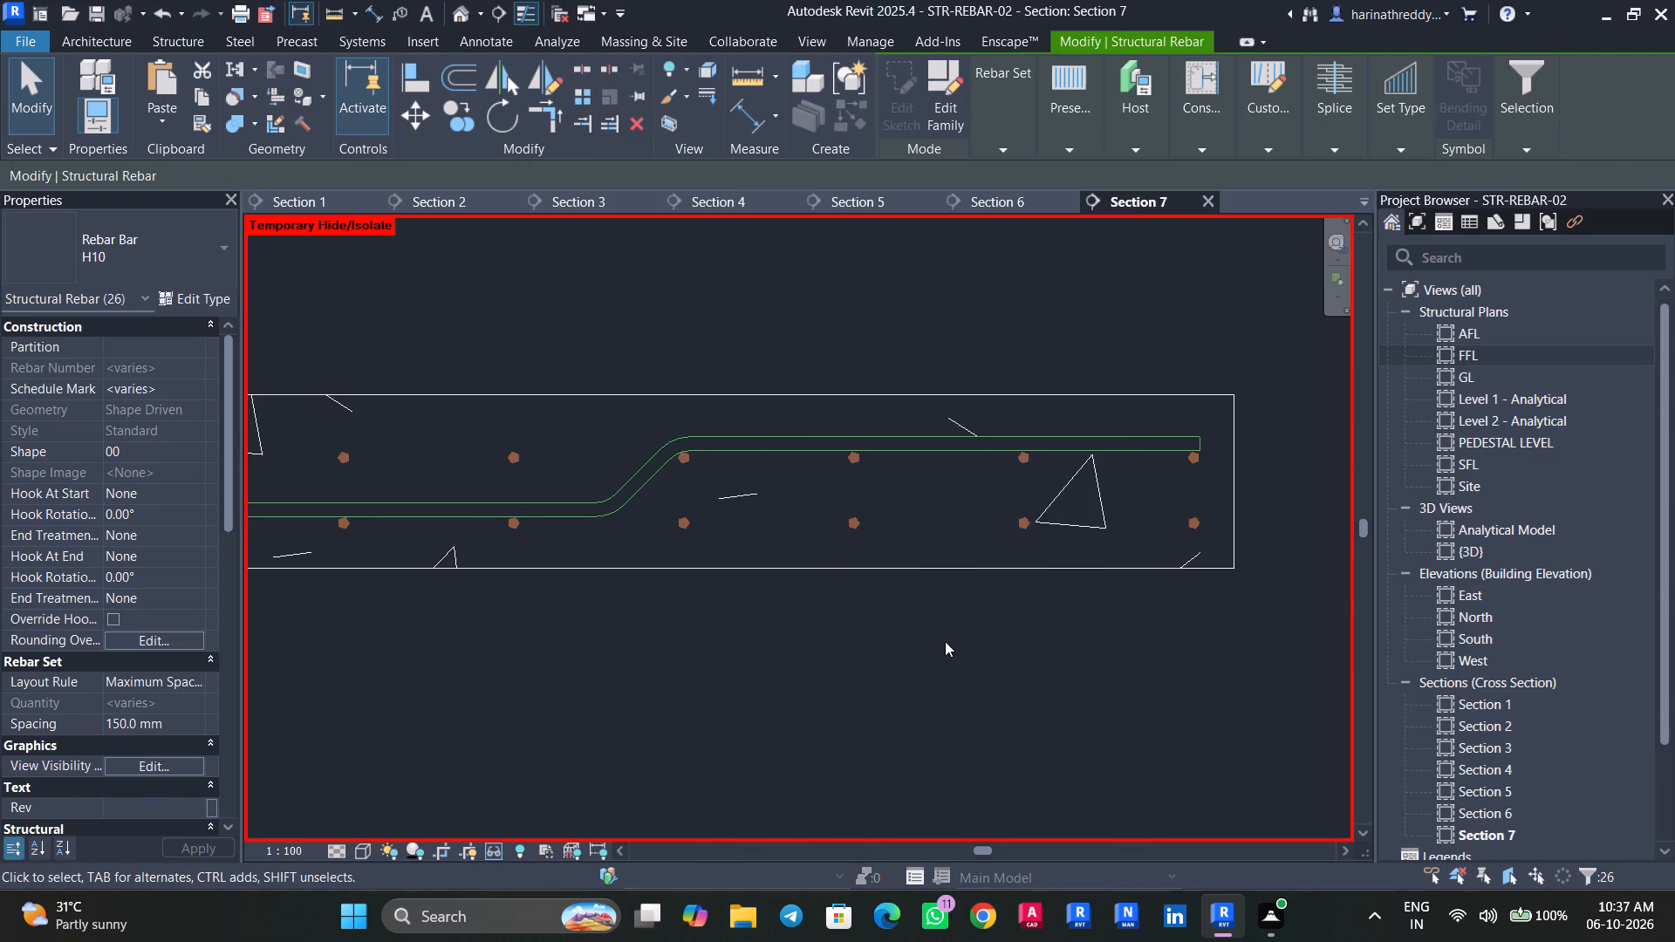
pyautogui.press('Escape')
pyautogui.press('Escape')
pyautogui.press('Escape')
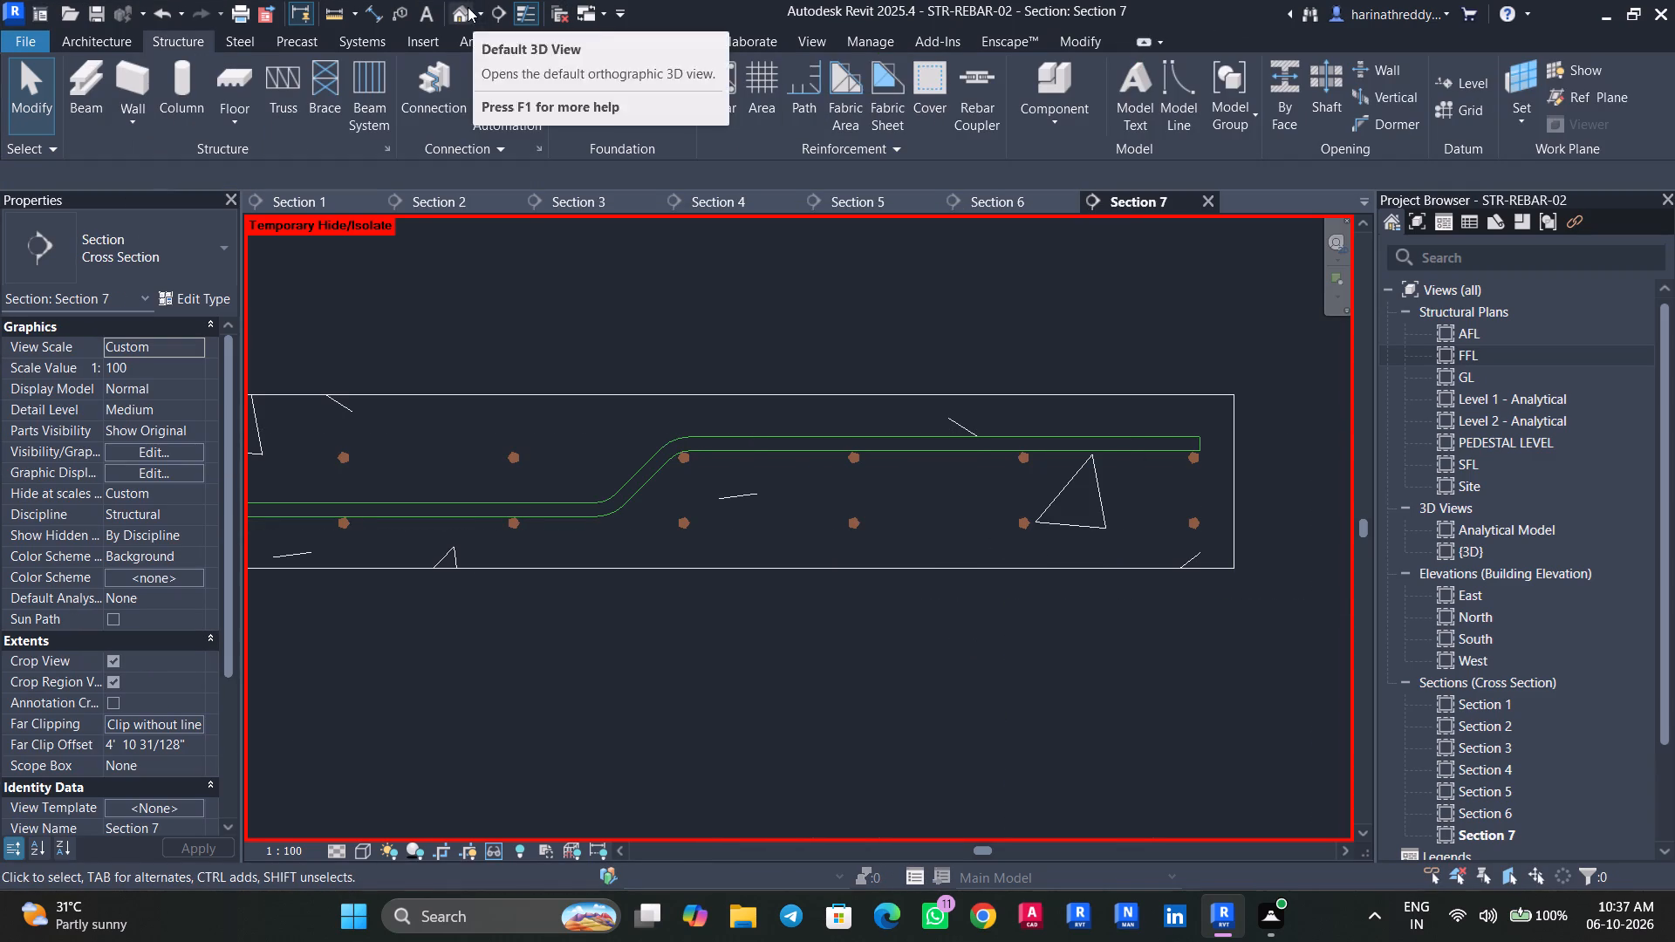
# Examine the central slab's H10 reinforcement in the default 3D view.
pyautogui.click(468, 7)
pyautogui.scroll(9, 815, 597)
pyautogui.scroll(-1, 790, 632)
pyautogui.scroll(1, 790, 632)
pyautogui.keyDown('shift'); pyautogui.moveTo(789, 640); pyautogui.dragTo(911, 517, button='middle'); pyautogui.keyUp('shift')
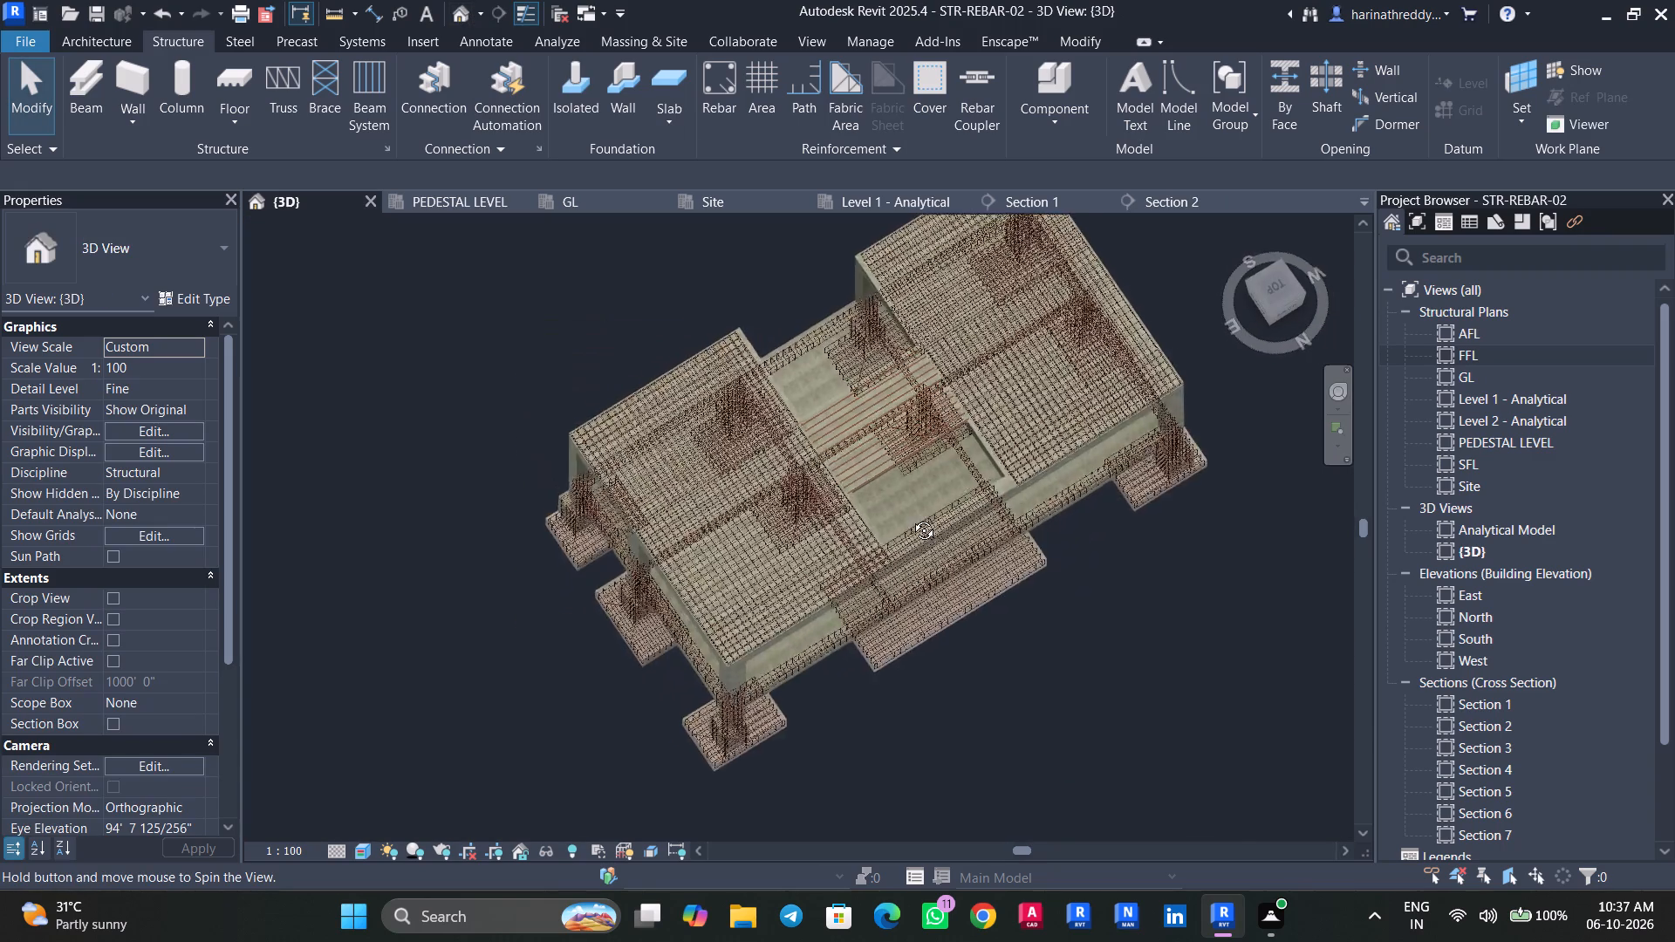
pyautogui.keyDown('shift'); pyautogui.moveTo(911, 517); pyautogui.dragTo(973, 381, button='middle'); pyautogui.keyUp('shift')
pyautogui.scroll(14, 902, 349)
pyautogui.keyDown('shift'); pyautogui.moveTo(912, 376); pyautogui.dragTo(926, 278, button='middle'); pyautogui.keyUp('shift')
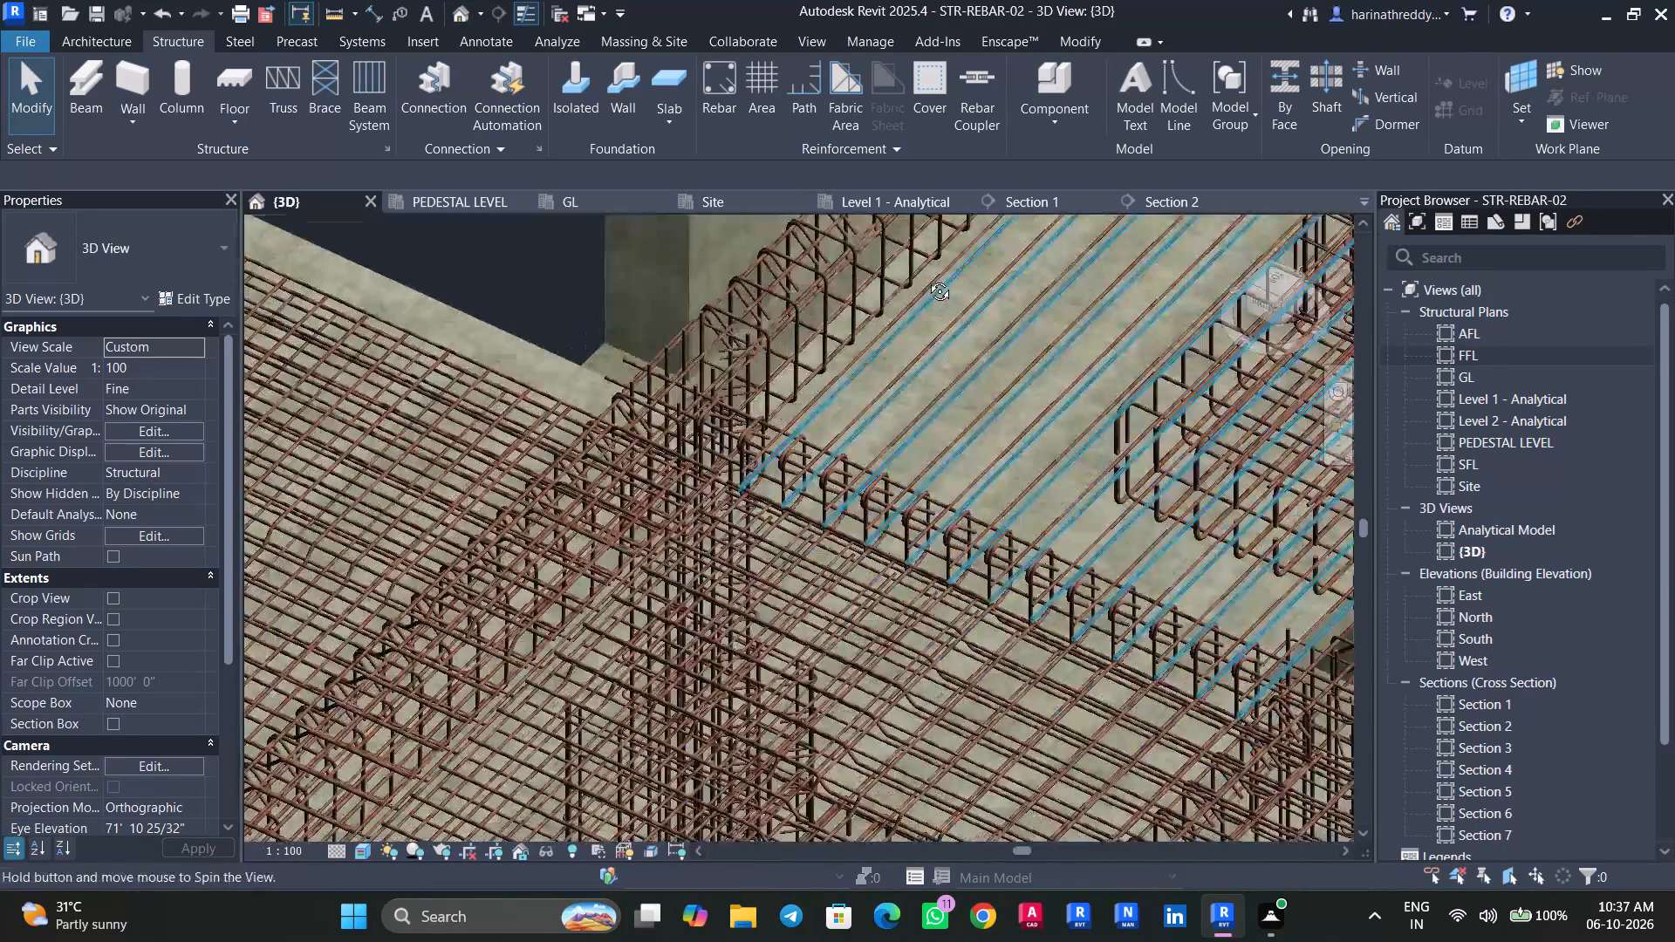
pyautogui.keyDown('shift'); pyautogui.moveTo(926, 278); pyautogui.dragTo(865, 247, button='middle'); pyautogui.keyUp('shift')
pyautogui.moveTo(869, 268); pyautogui.dragTo(576, 420, button='middle')
pyautogui.scroll(-4, 660, 418)
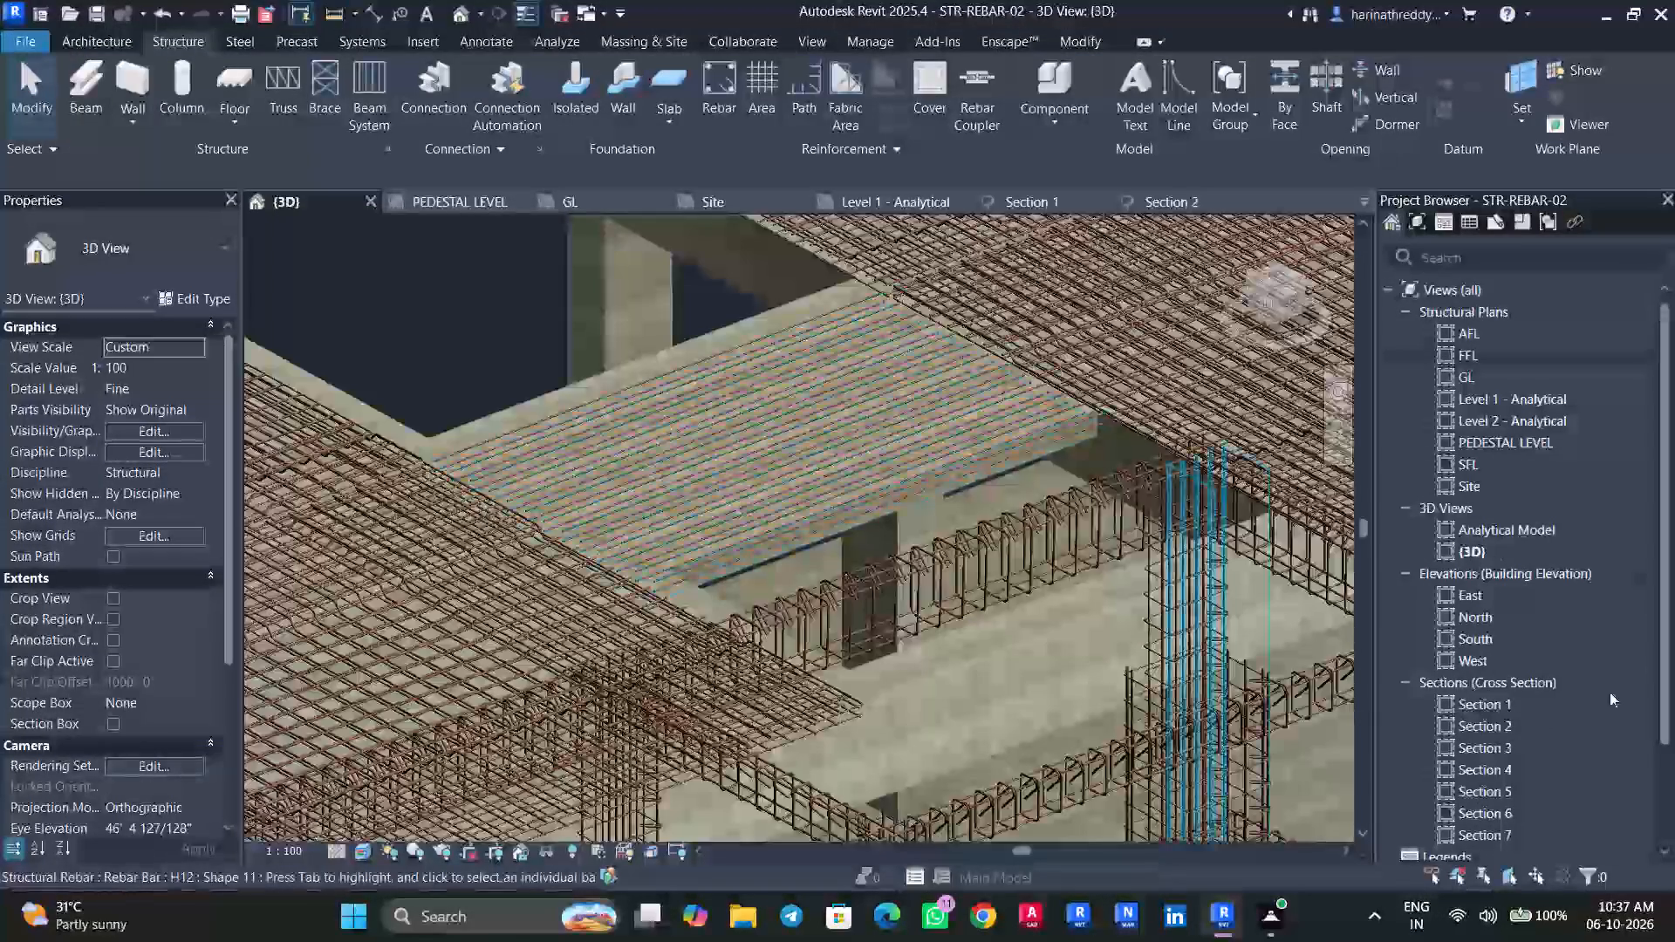
# Set the cranked H12 bar set in Section 7 to show unobscured in the {3D} view.
pyautogui.doubleClick(1494, 836)
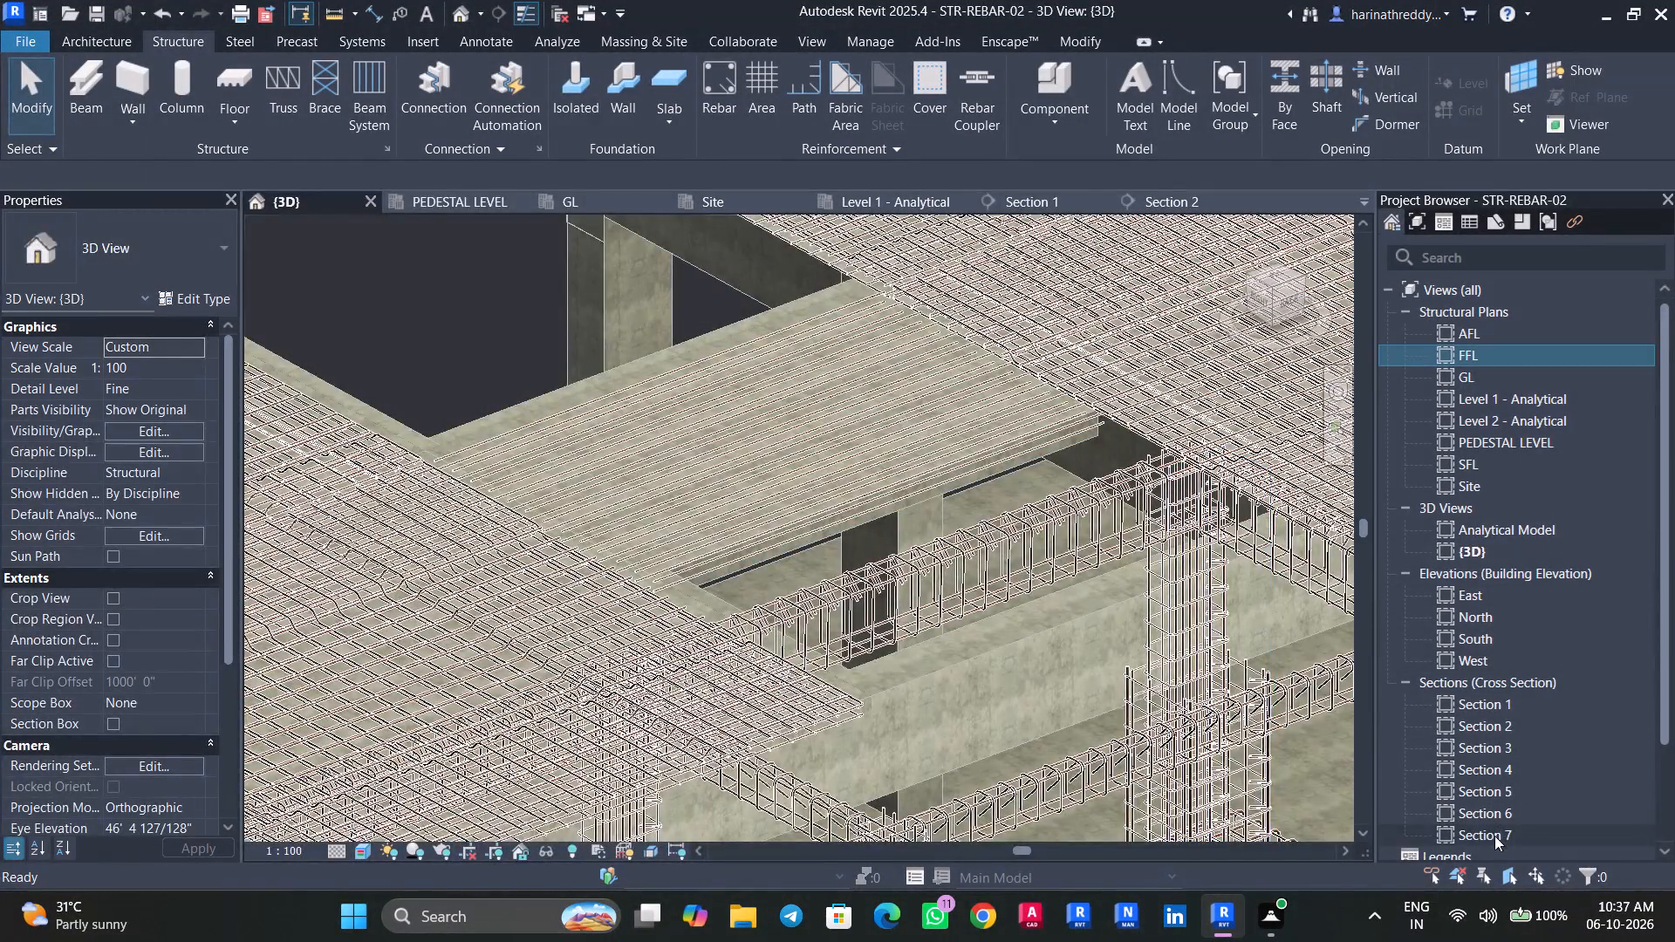
pyautogui.click(736, 453)
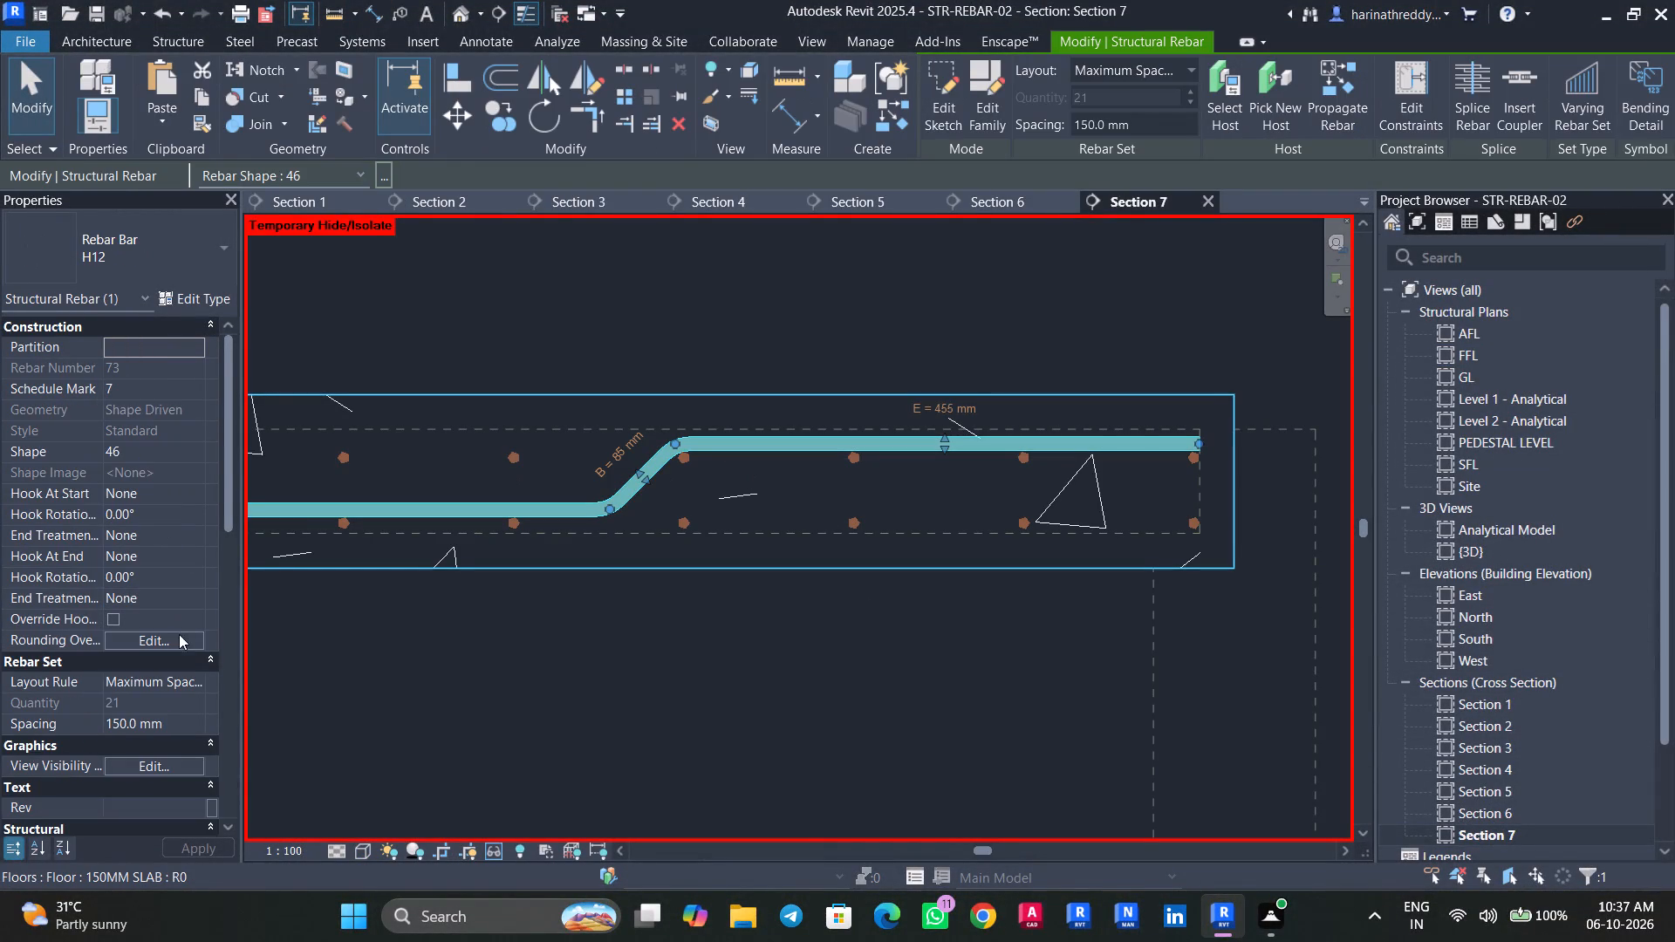
pyautogui.click(191, 770)
pyautogui.click(1001, 407)
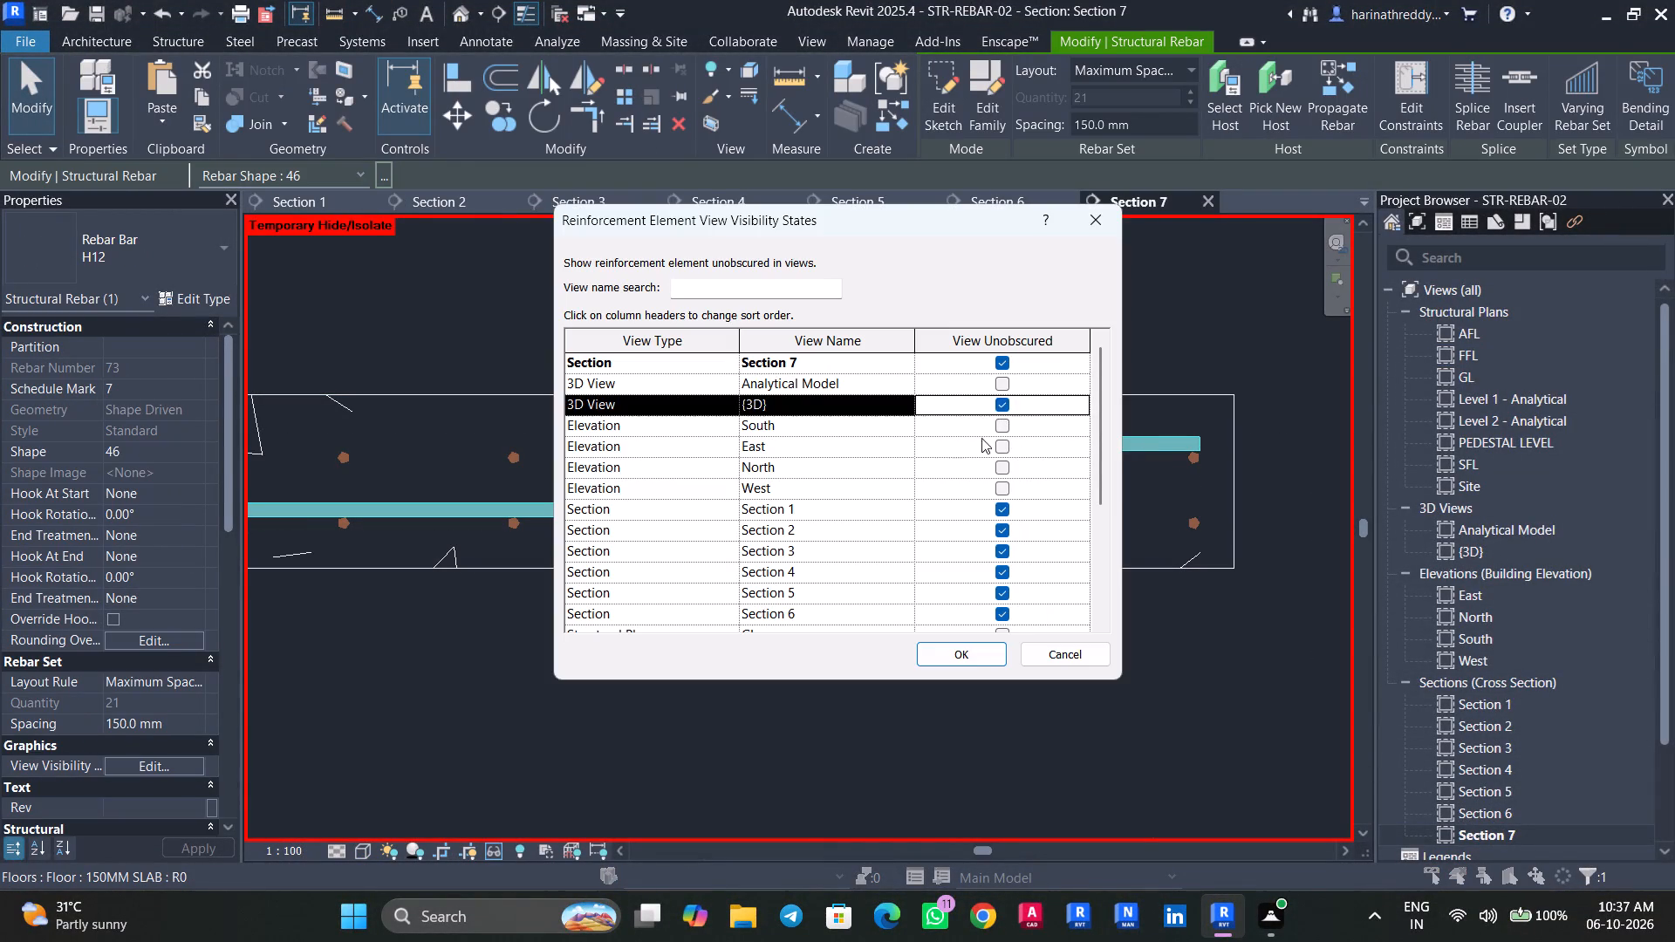
pyautogui.click(967, 652)
# Examine the cranked H12 bars together with the H10 bars in the central slab in 3D.
pyautogui.click(469, 9)
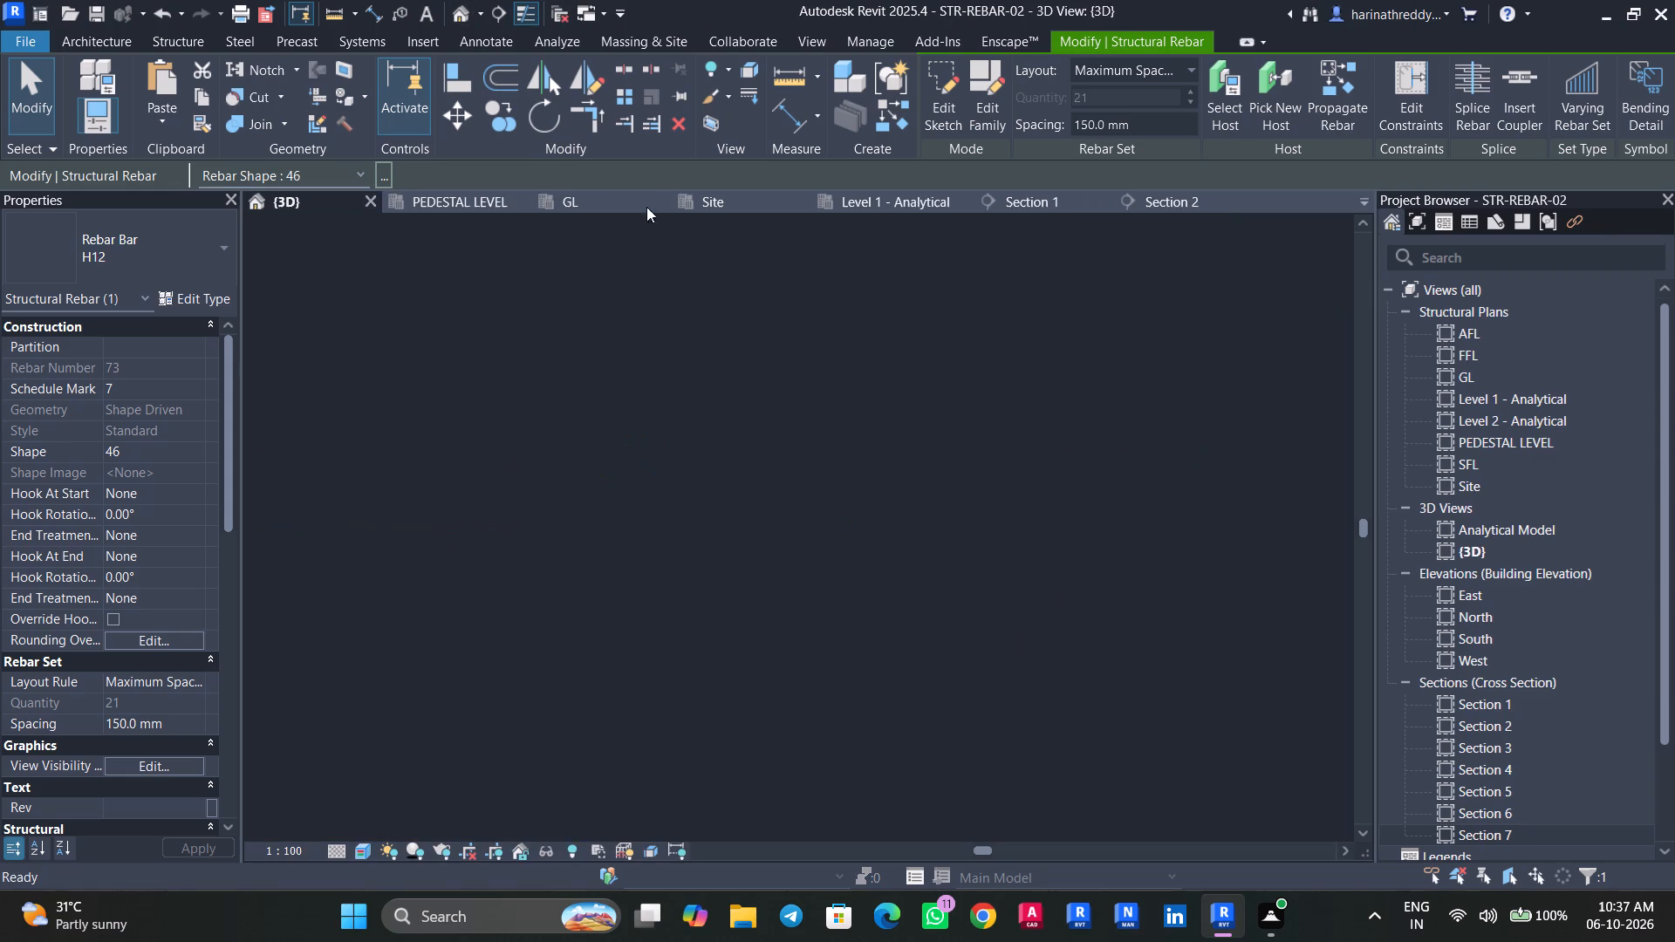
pyautogui.press('Escape')
pyautogui.press('Escape')
pyautogui.scroll(3, 764, 491)
pyautogui.scroll(-1, 764, 492)
pyautogui.scroll(1, 764, 492)
pyautogui.keyDown('shift'); pyautogui.scroll(1, 704, 441); pyautogui.keyUp('shift')
pyautogui.keyDown('shift'); pyautogui.middleClick(704, 440); pyautogui.keyUp('shift')
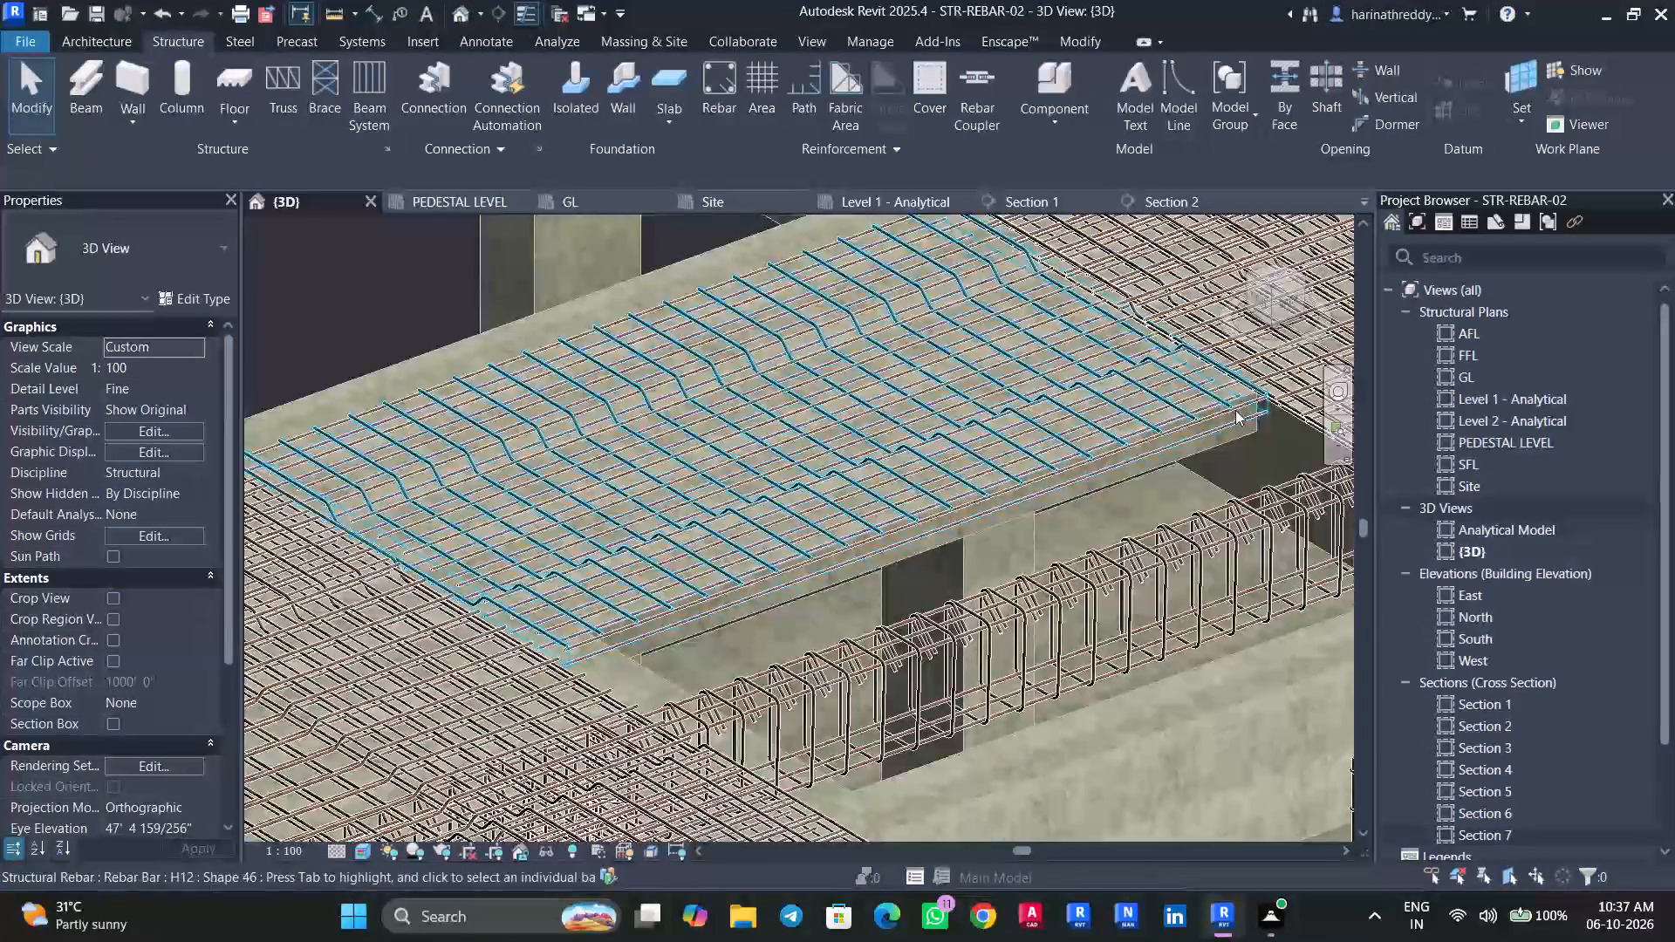
# Draw a section line across the full width of the central slab between grids B and G in the FFL plan.
pyautogui.doubleClick(1474, 357)
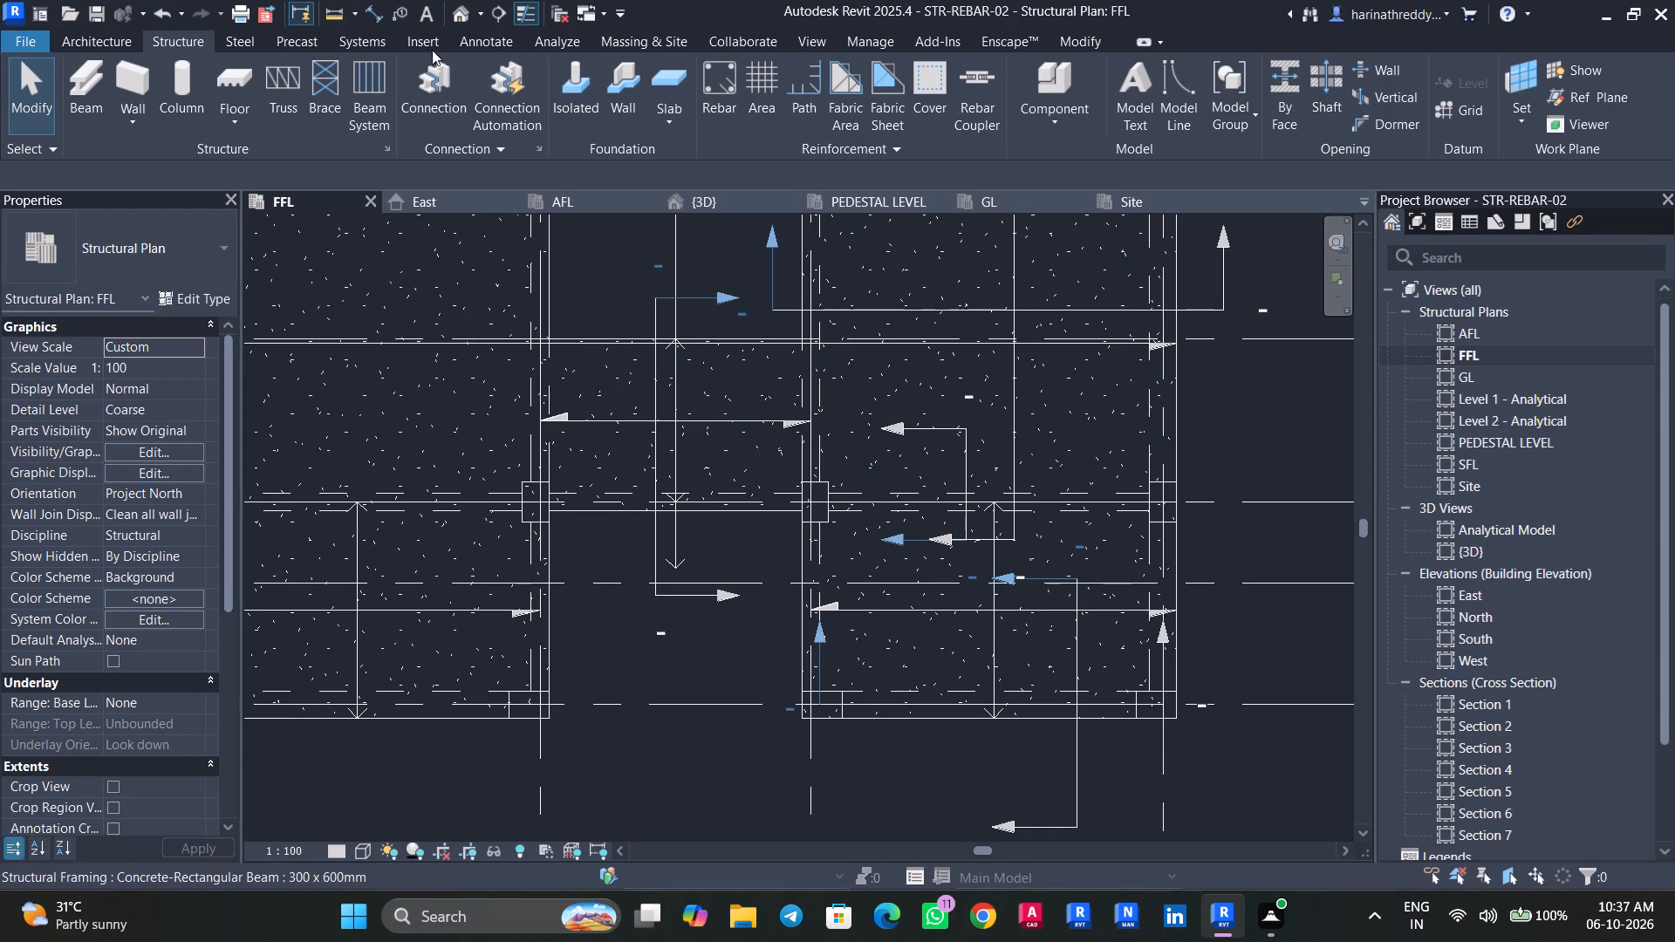
pyautogui.click(494, 16)
pyautogui.click(513, 402)
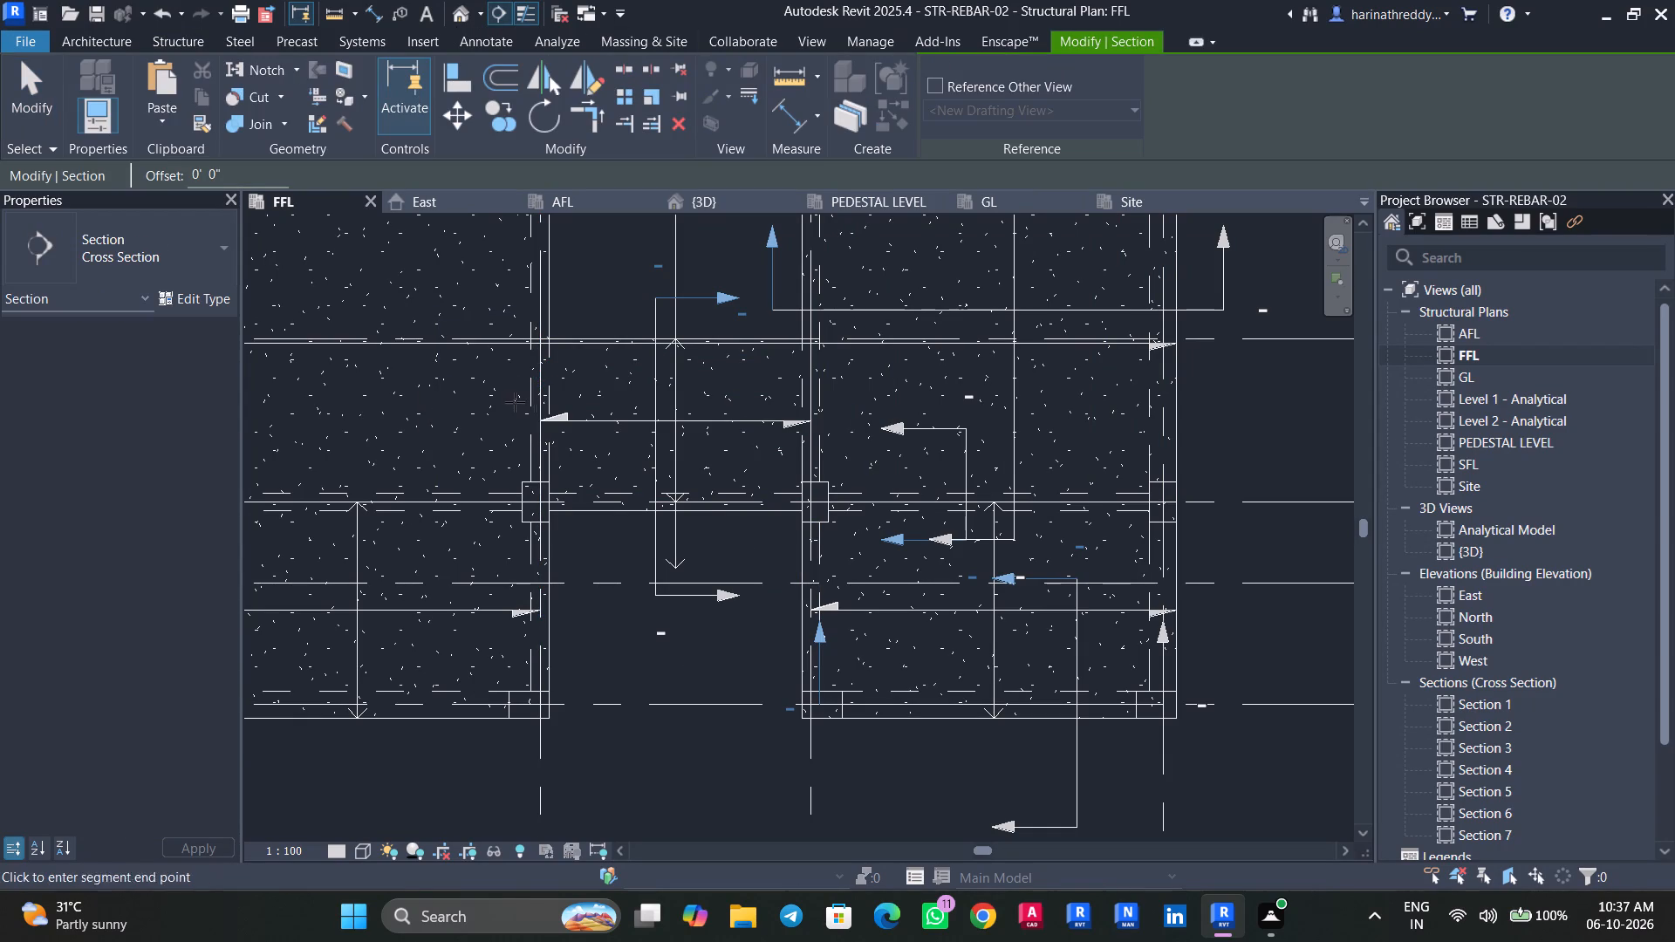
pyautogui.click(847, 393)
pyautogui.press('Escape')
pyautogui.press('Escape')
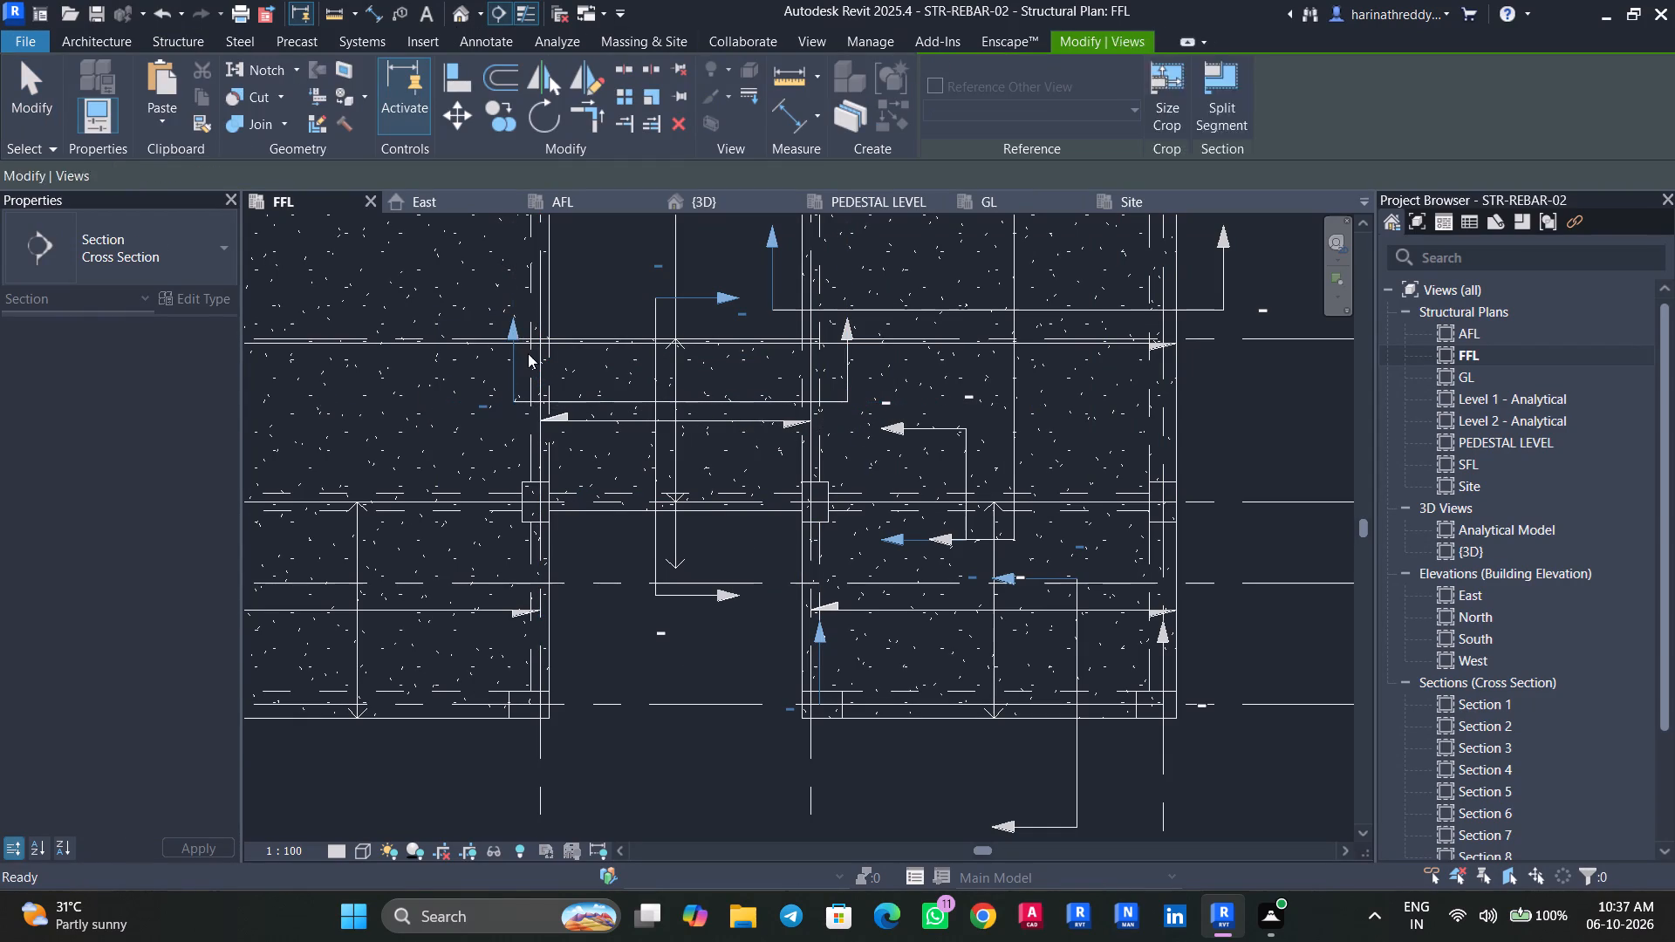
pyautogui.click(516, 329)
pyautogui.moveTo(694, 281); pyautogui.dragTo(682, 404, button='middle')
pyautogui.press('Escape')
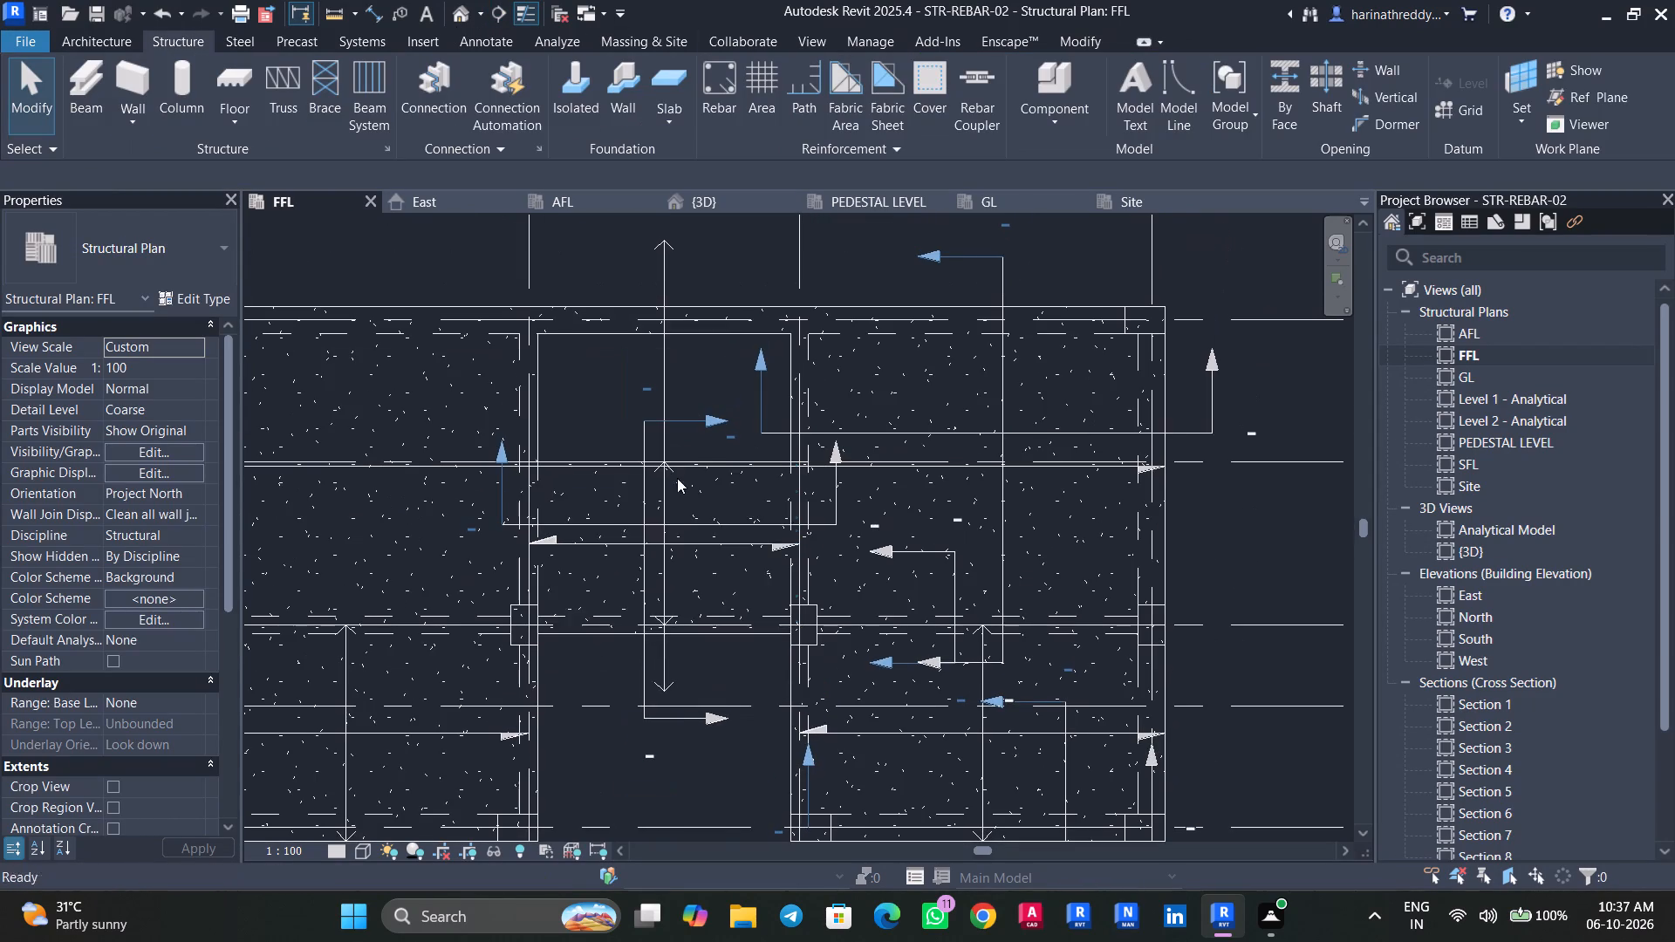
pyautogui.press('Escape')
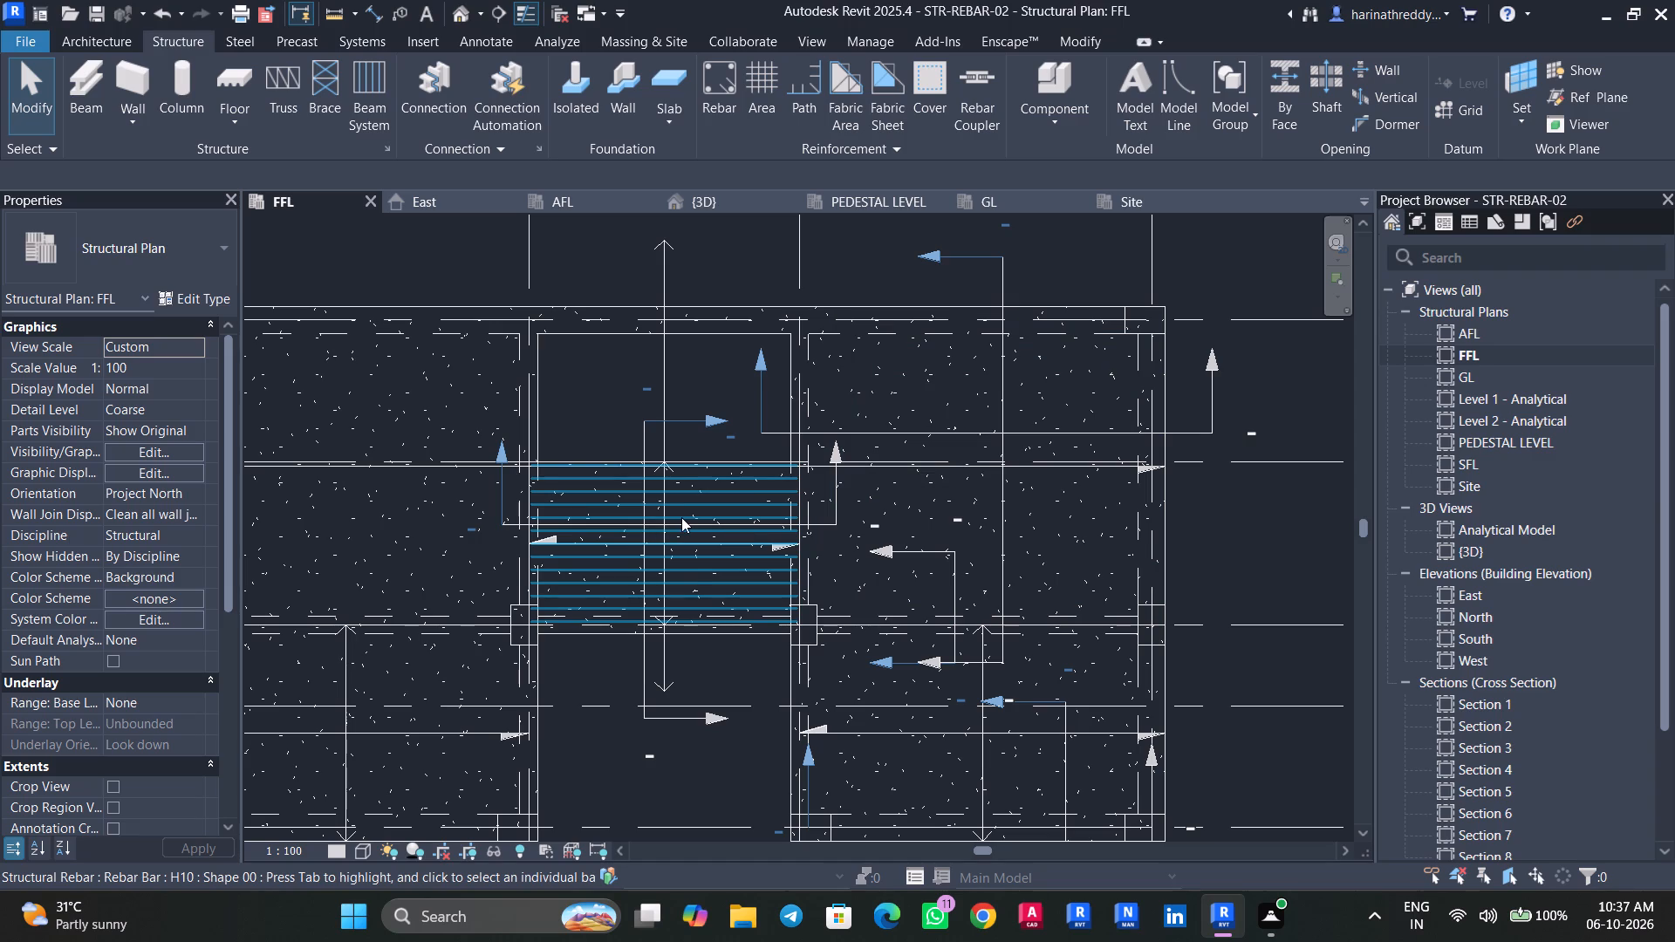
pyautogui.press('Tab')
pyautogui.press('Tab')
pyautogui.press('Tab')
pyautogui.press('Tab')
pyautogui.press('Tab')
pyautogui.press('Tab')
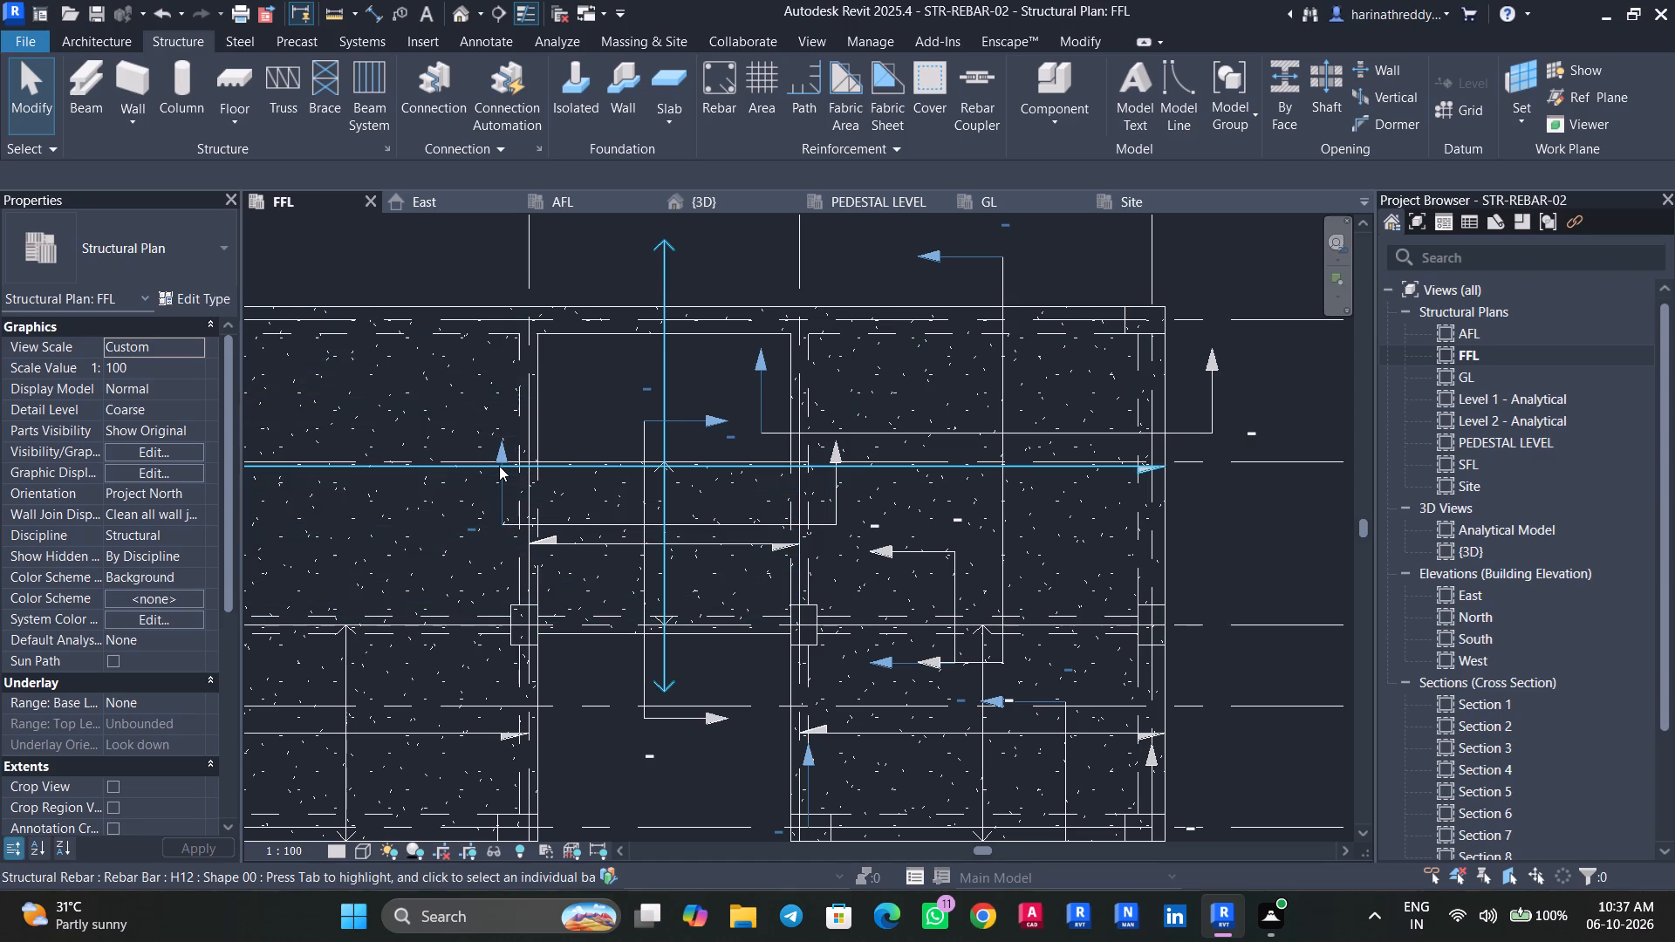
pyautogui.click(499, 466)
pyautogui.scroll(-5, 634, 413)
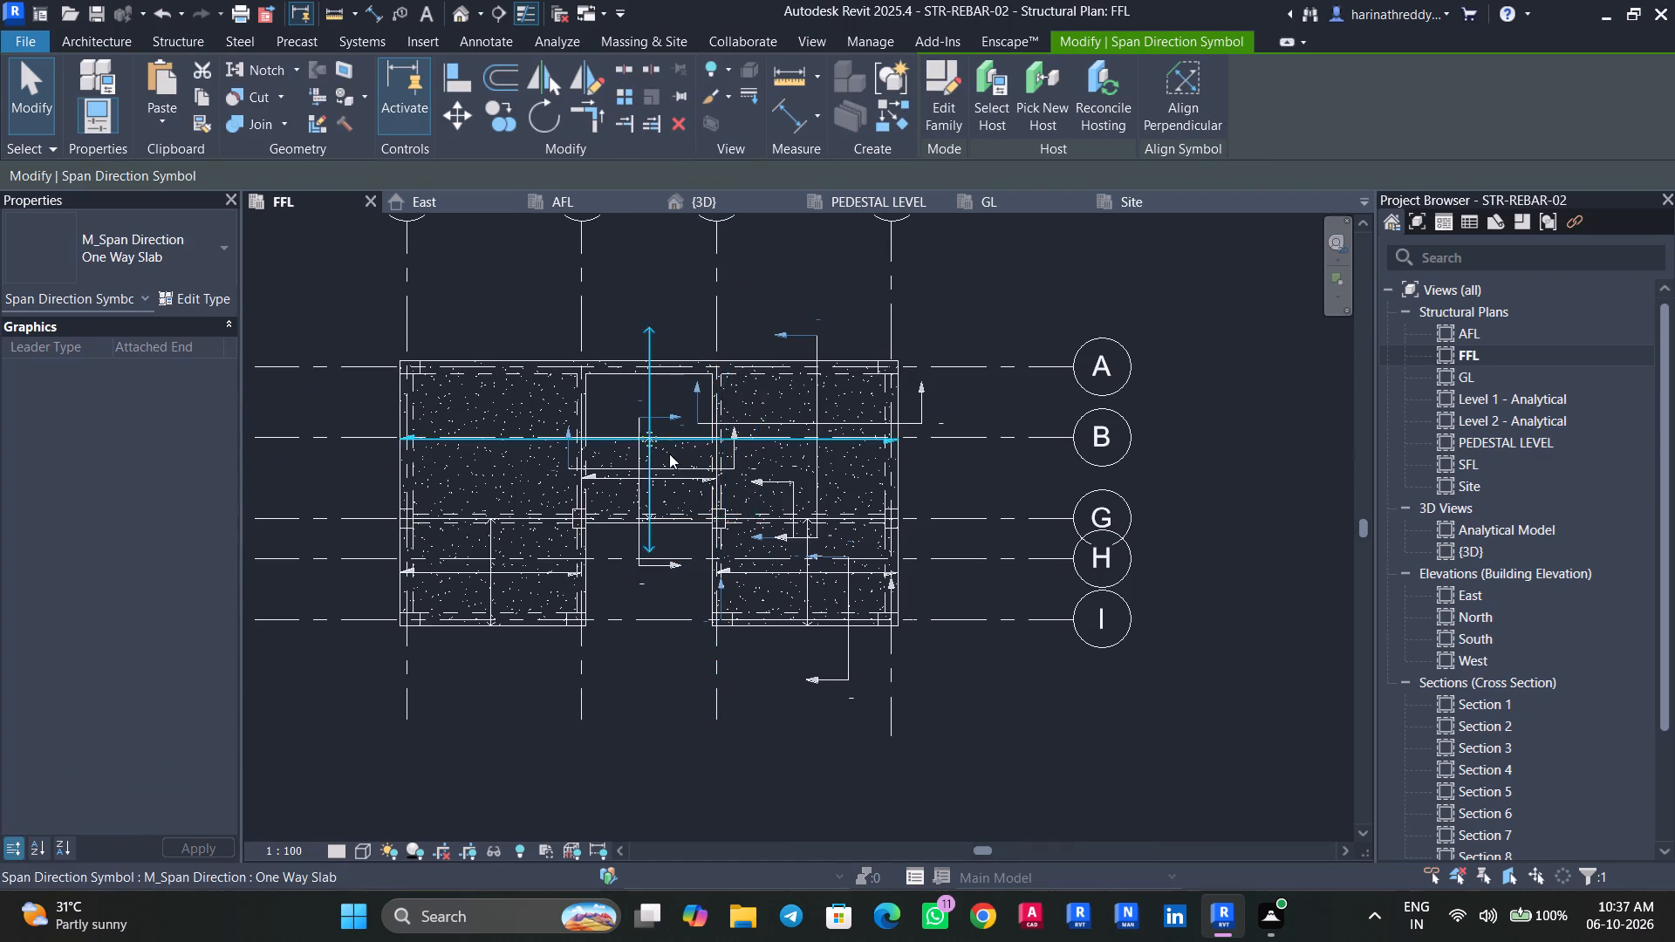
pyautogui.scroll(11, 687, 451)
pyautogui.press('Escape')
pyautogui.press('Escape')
# Reduce the new section's far clip depth to about 1' 9" so it ends within the central slab, short of grid B.
pyautogui.click(653, 505)
pyautogui.scroll(-2, 653, 507)
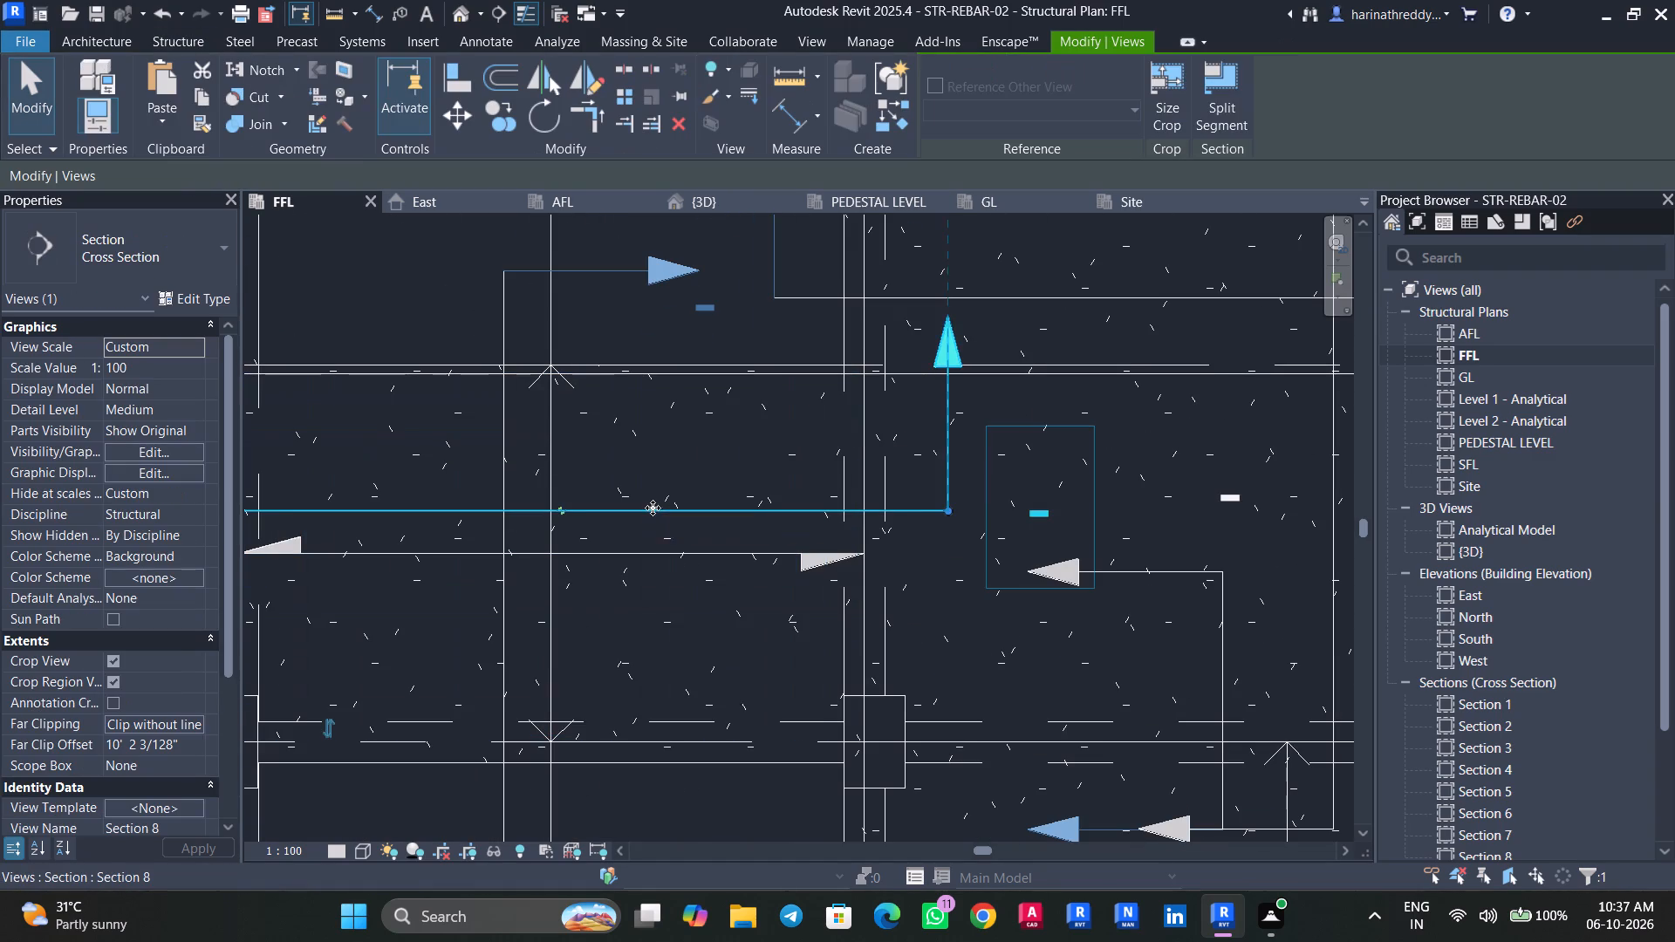
pyautogui.scroll(-6, 653, 508)
pyautogui.moveTo(620, 304); pyautogui.dragTo(638, 474)
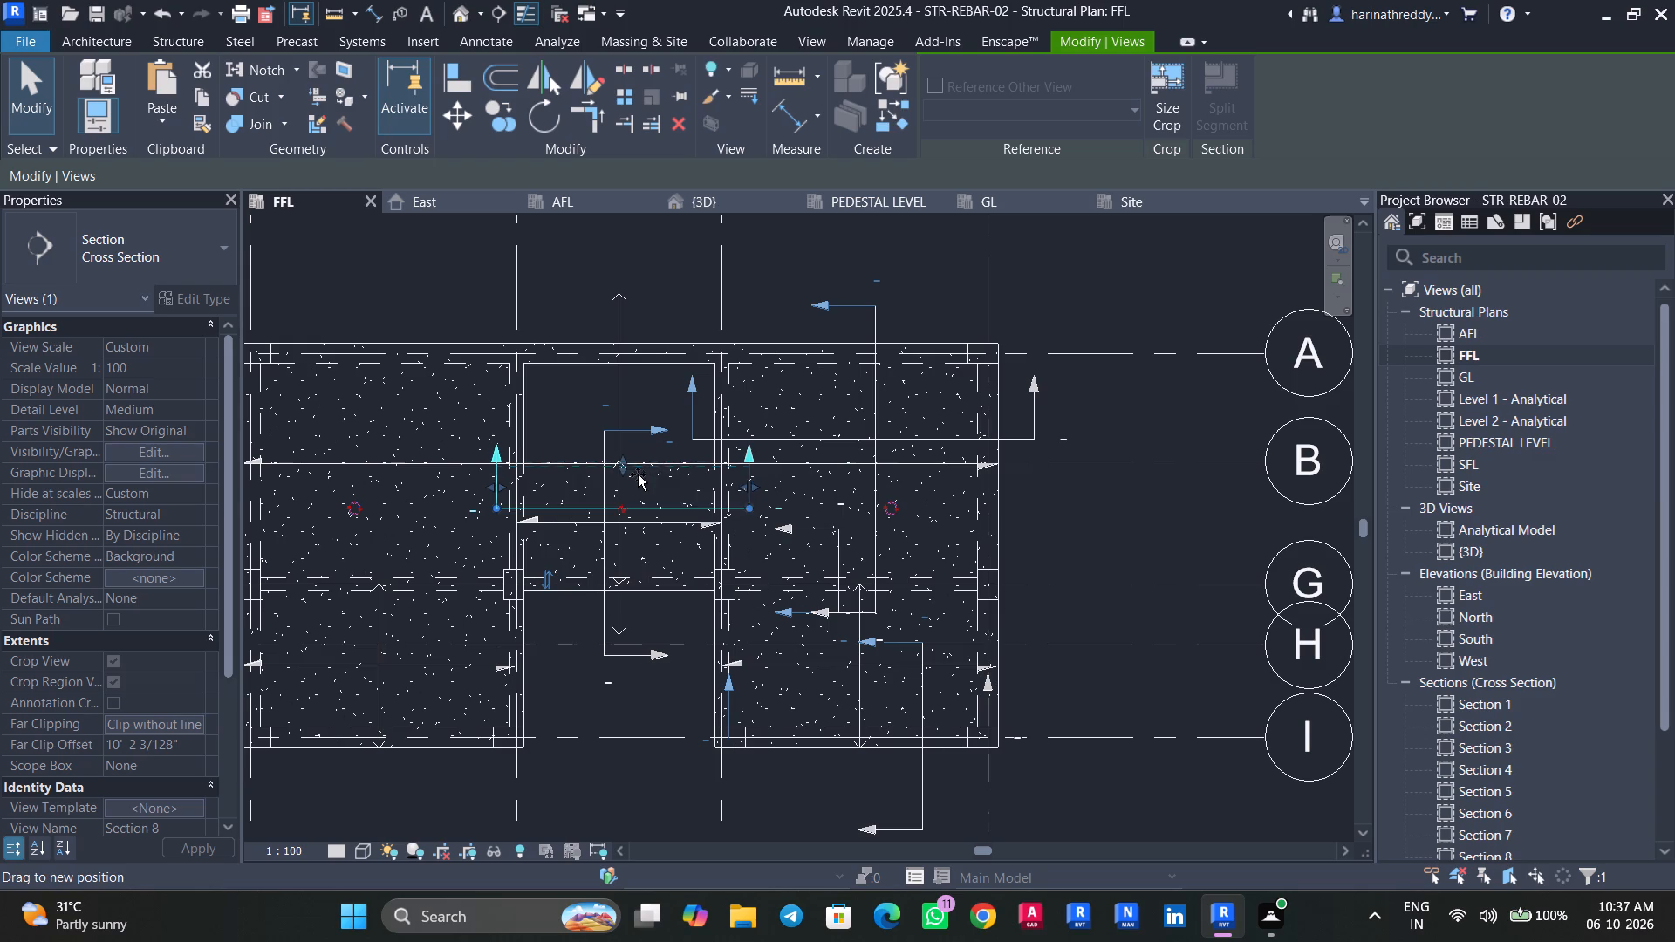
pyautogui.moveTo(638, 474); pyautogui.dragTo(638, 476)
pyautogui.scroll(9, 753, 475)
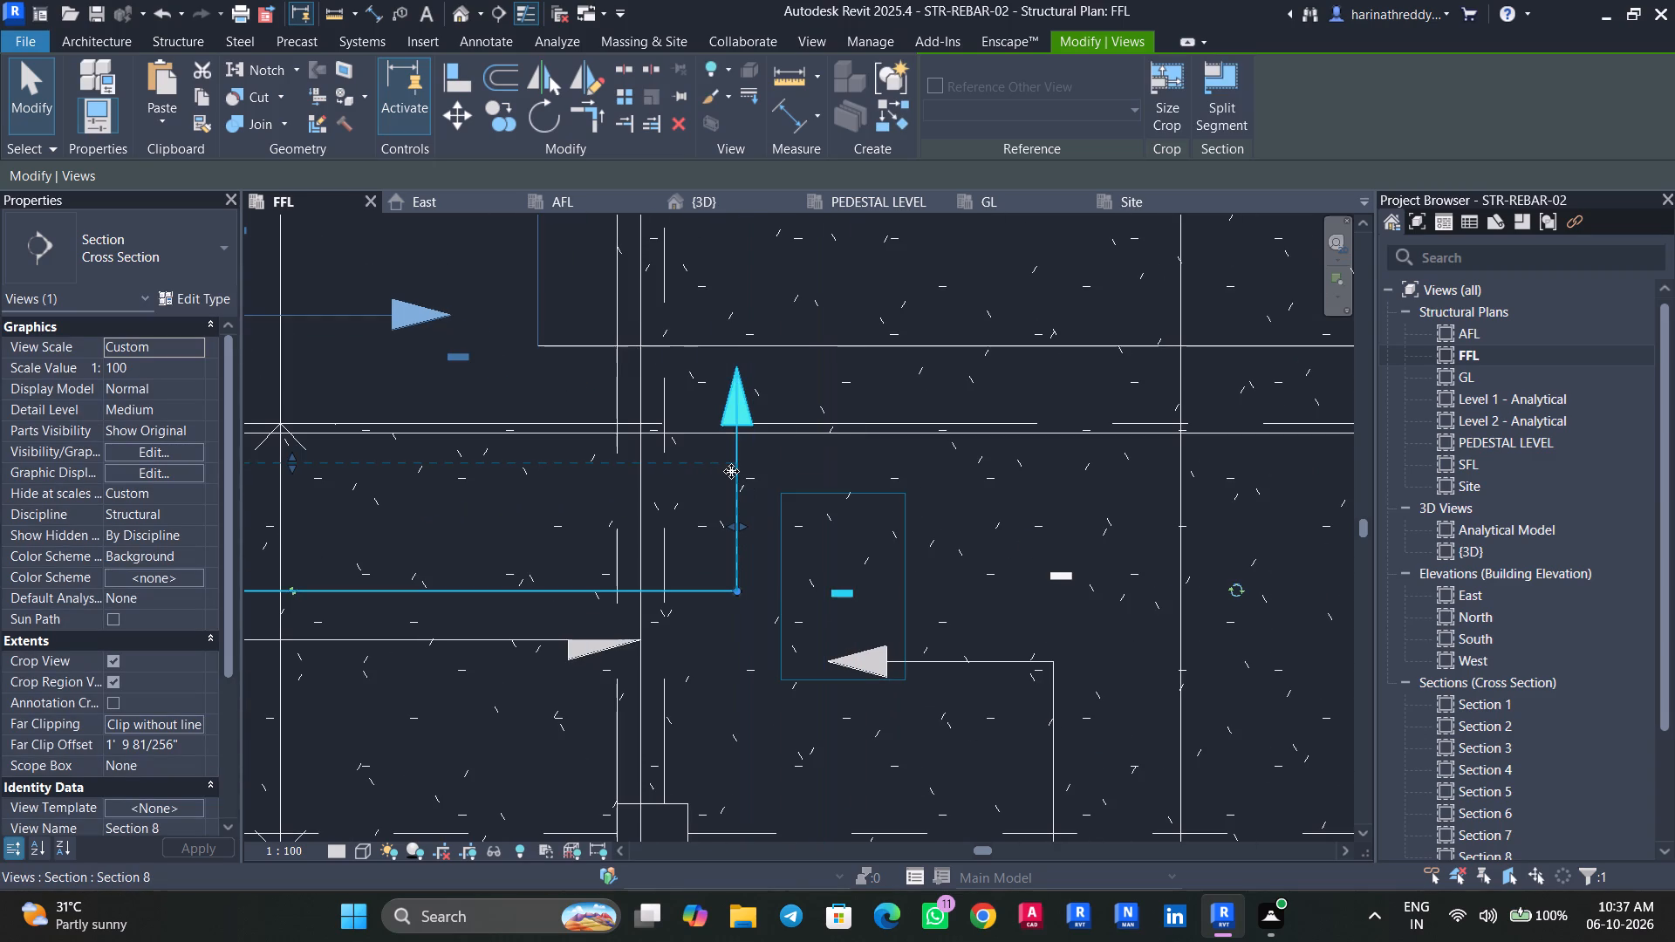
# Open the new section's view and examine the central slab's reinforcement between its beams, then look at it in 3D.
pyautogui.rightClick(731, 471)
pyautogui.click(792, 394)
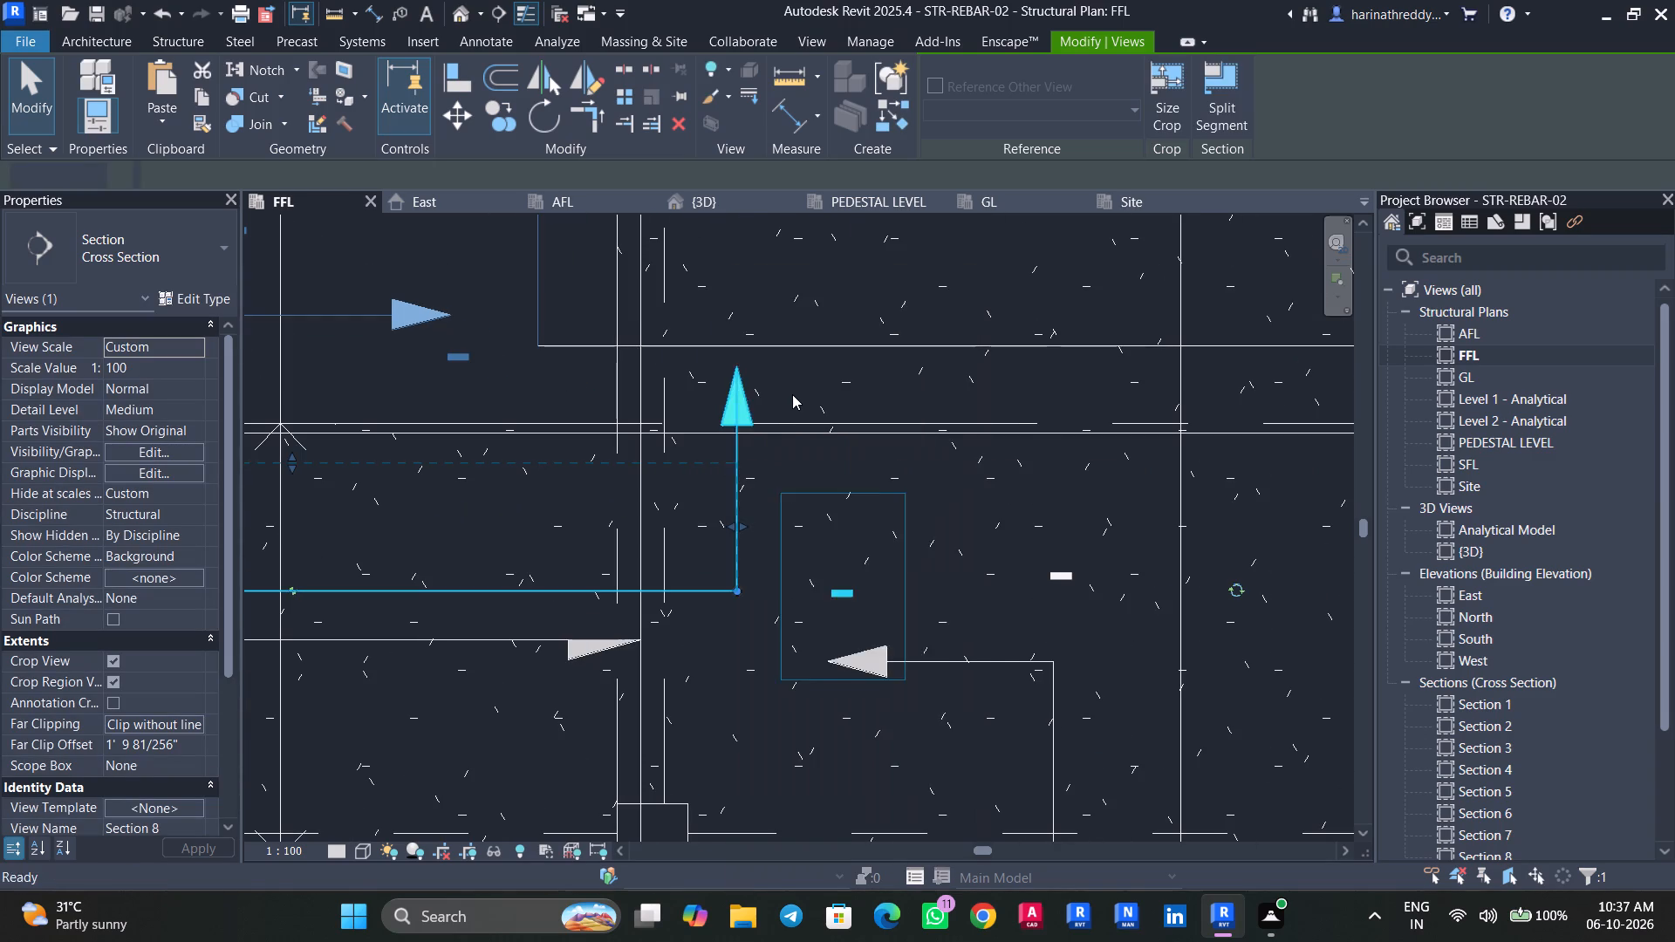
pyautogui.scroll(4, 736, 633)
pyautogui.scroll(3, 681, 408)
pyautogui.scroll(-1, 681, 404)
pyautogui.scroll(1, 681, 400)
pyautogui.scroll(-1, 681, 399)
pyautogui.scroll(3, 668, 389)
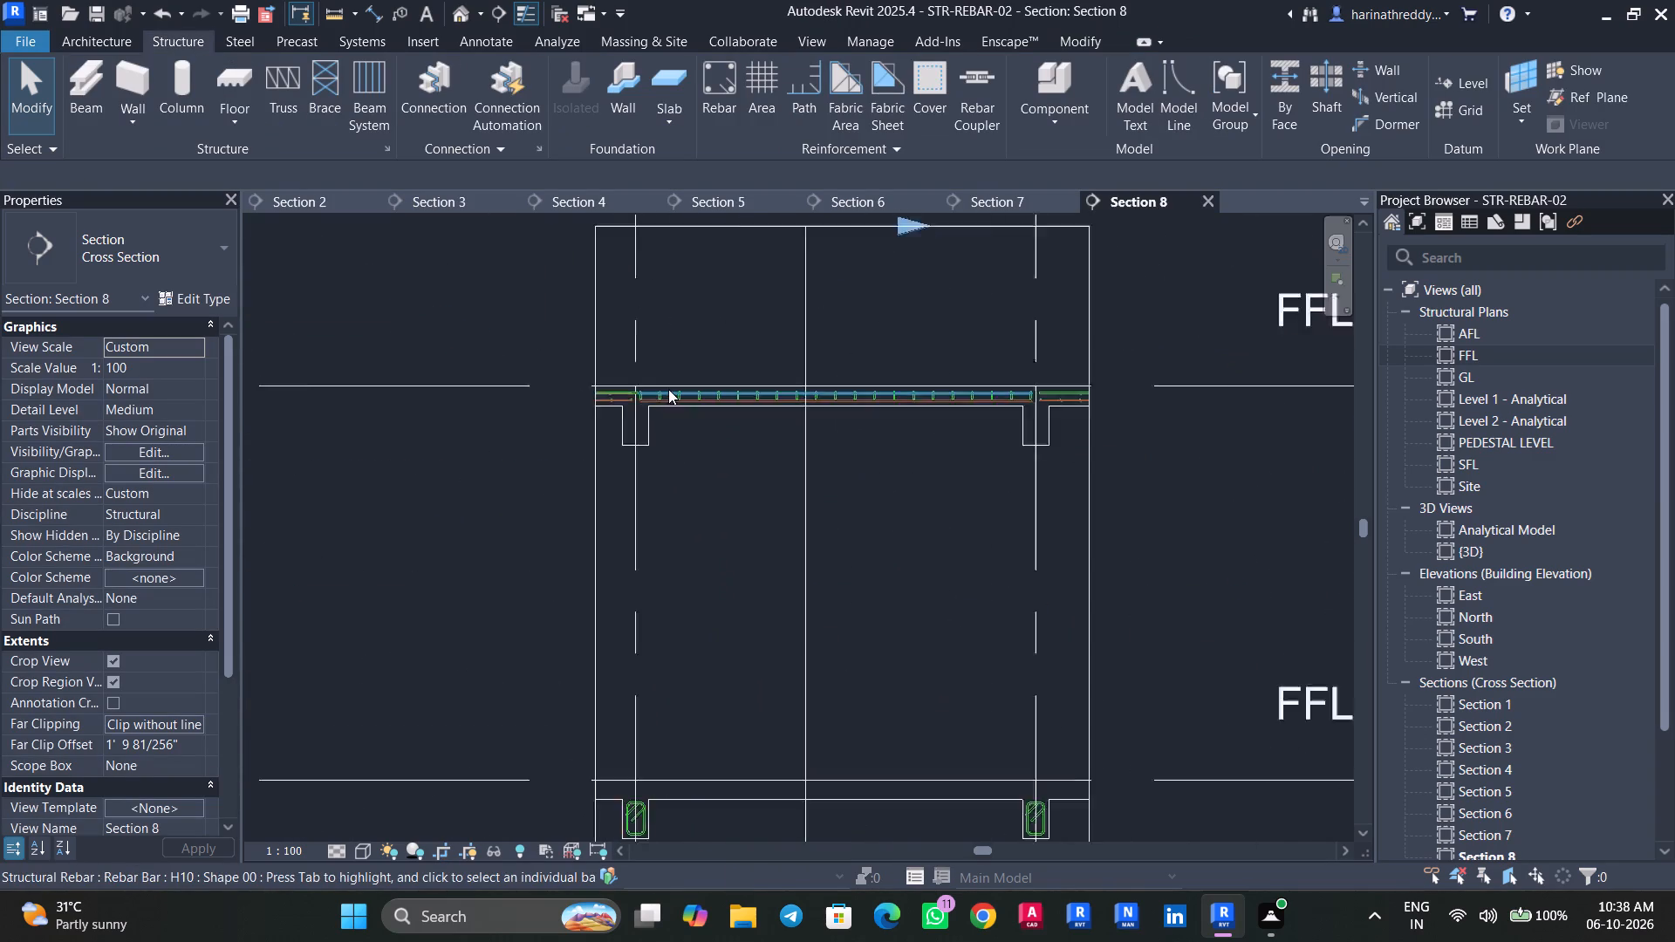
pyautogui.scroll(2, 668, 389)
pyautogui.moveTo(696, 481); pyautogui.dragTo(645, 133, button='middle')
pyautogui.scroll(-2, 627, 399)
pyautogui.scroll(1, 627, 399)
pyautogui.scroll(-2, 627, 399)
pyautogui.moveTo(640, 385); pyautogui.dragTo(619, 638, button='middle')
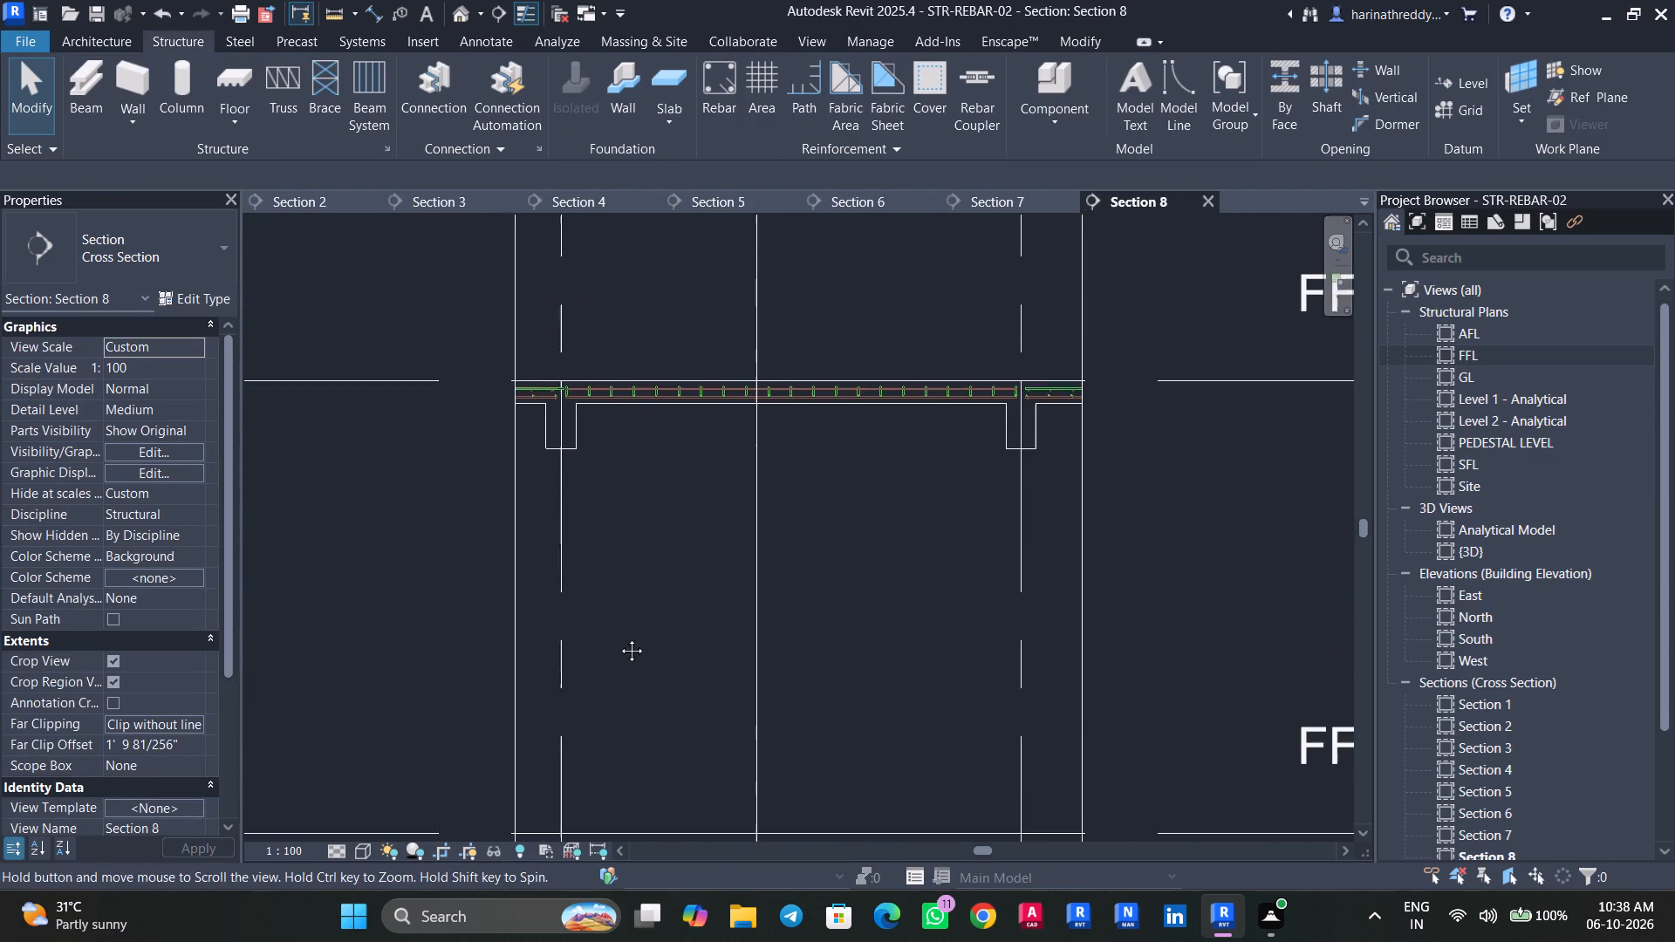
pyautogui.moveTo(619, 638); pyautogui.dragTo(619, 640, button='middle')
pyautogui.scroll(4, 703, 418)
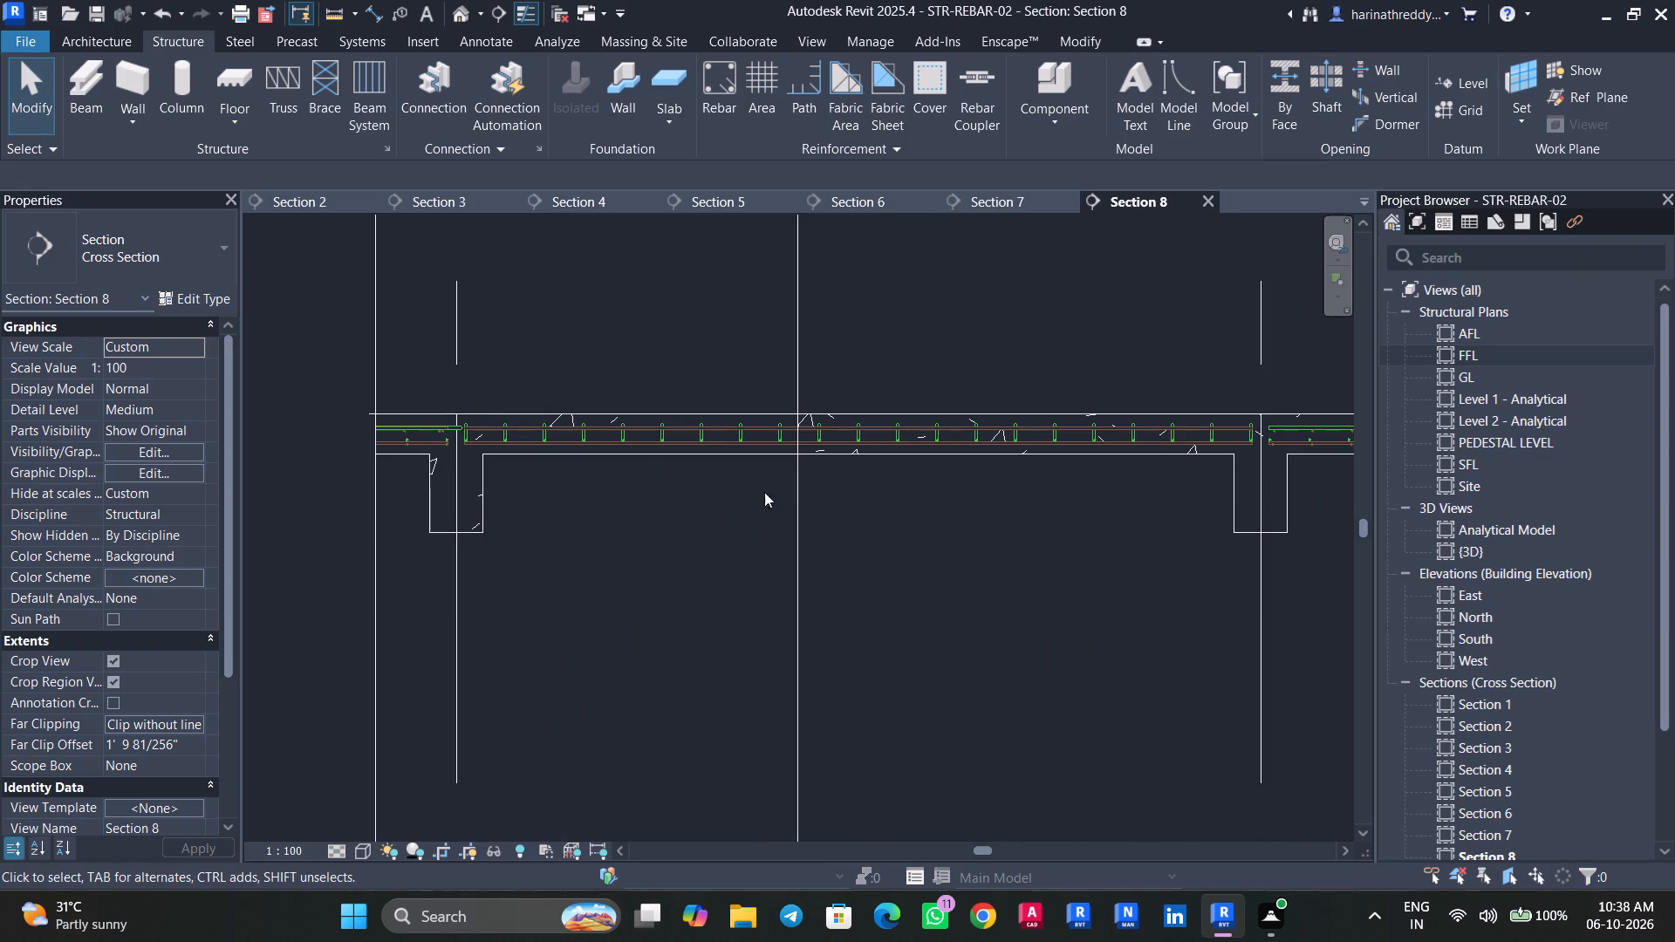
pyautogui.scroll(6, 657, 463)
pyautogui.moveTo(657, 463); pyautogui.dragTo(843, 537, button='middle')
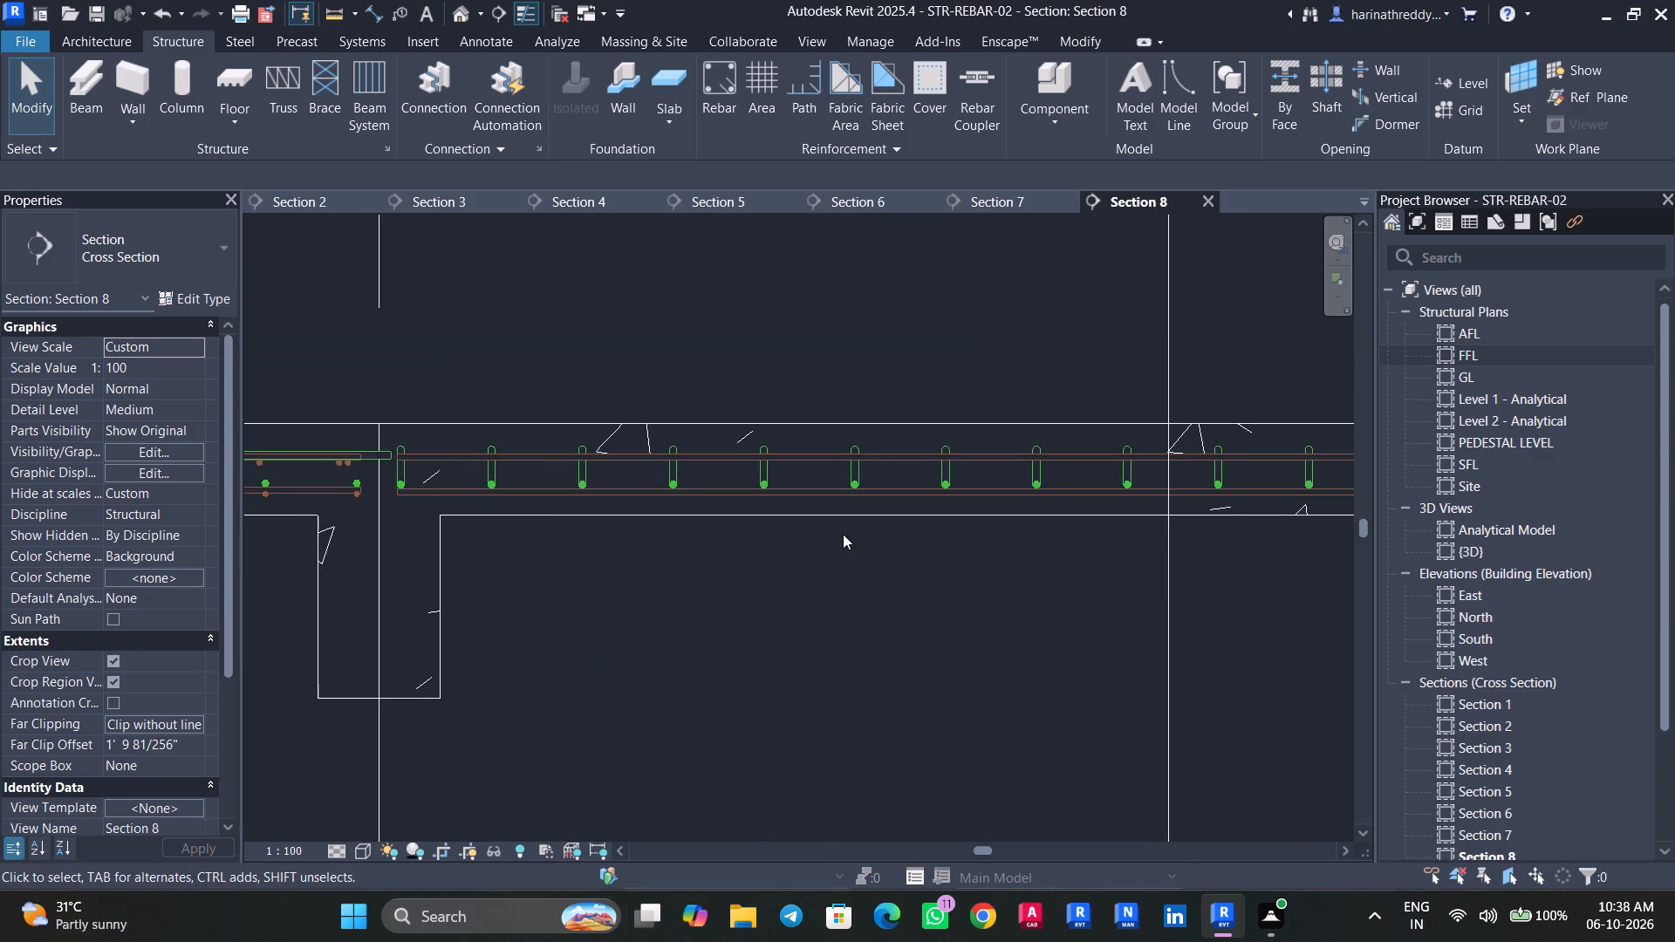
pyautogui.scroll(-3, 843, 533)
pyautogui.click(843, 521)
pyautogui.scroll(-2, 843, 521)
pyautogui.scroll(1, 843, 521)
pyautogui.scroll(-1, 843, 521)
pyautogui.scroll(1, 843, 524)
pyautogui.moveTo(843, 524); pyautogui.dragTo(715, 524, button='middle')
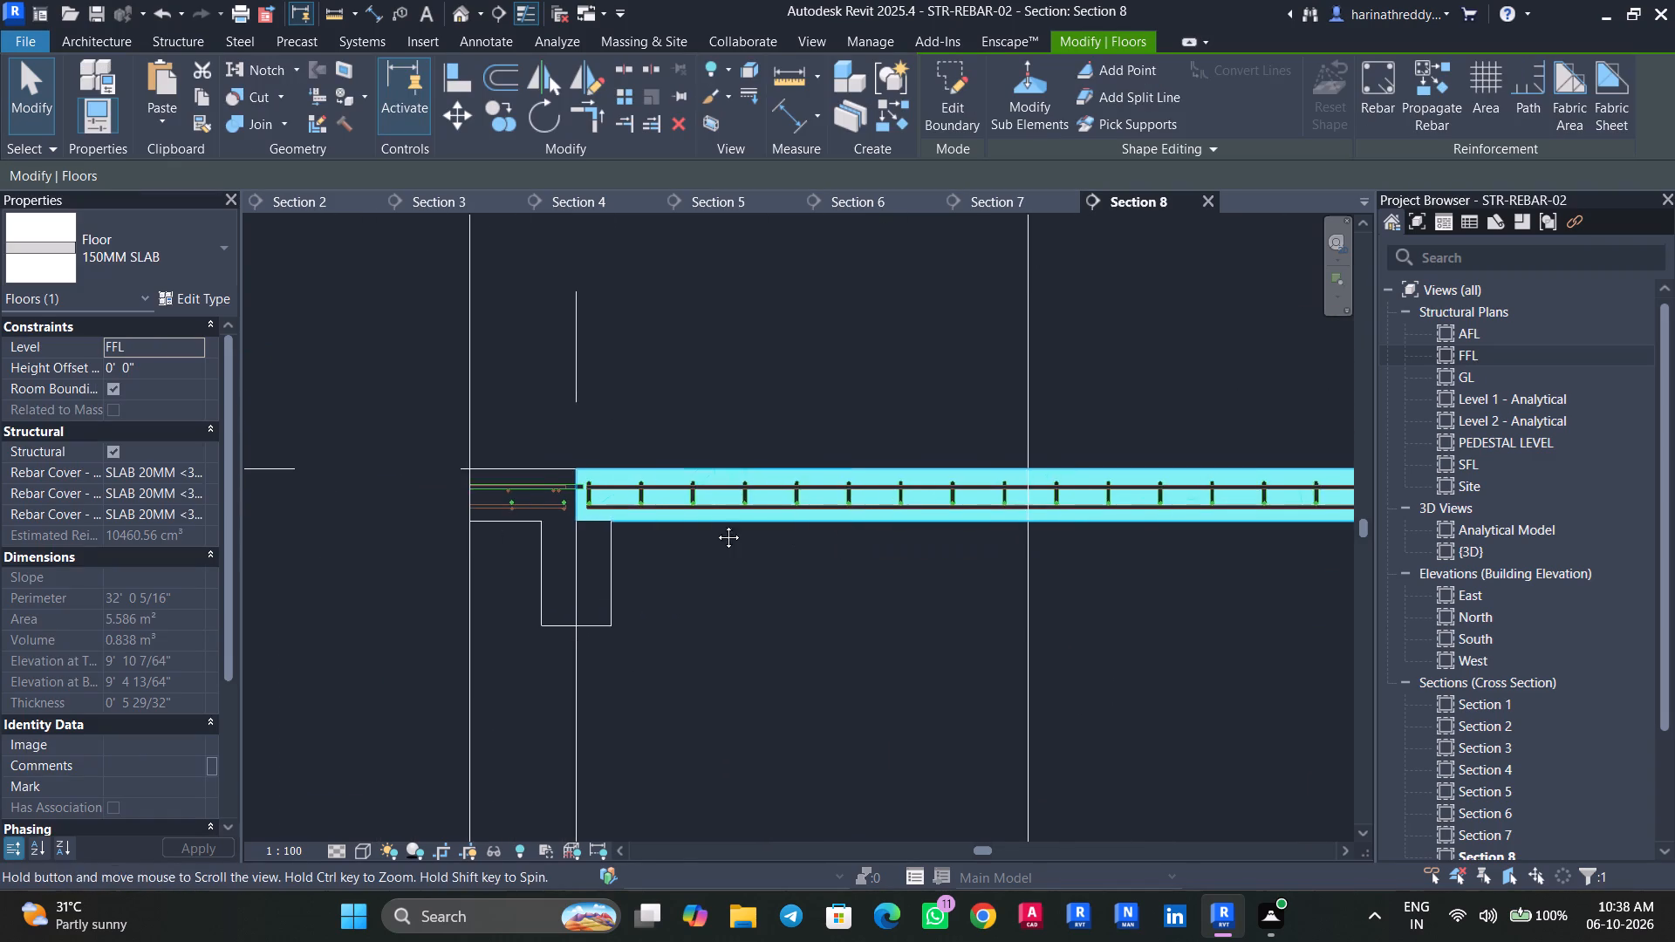
pyautogui.moveTo(715, 524); pyautogui.dragTo(686, 524, button='middle')
pyautogui.click(459, 10)
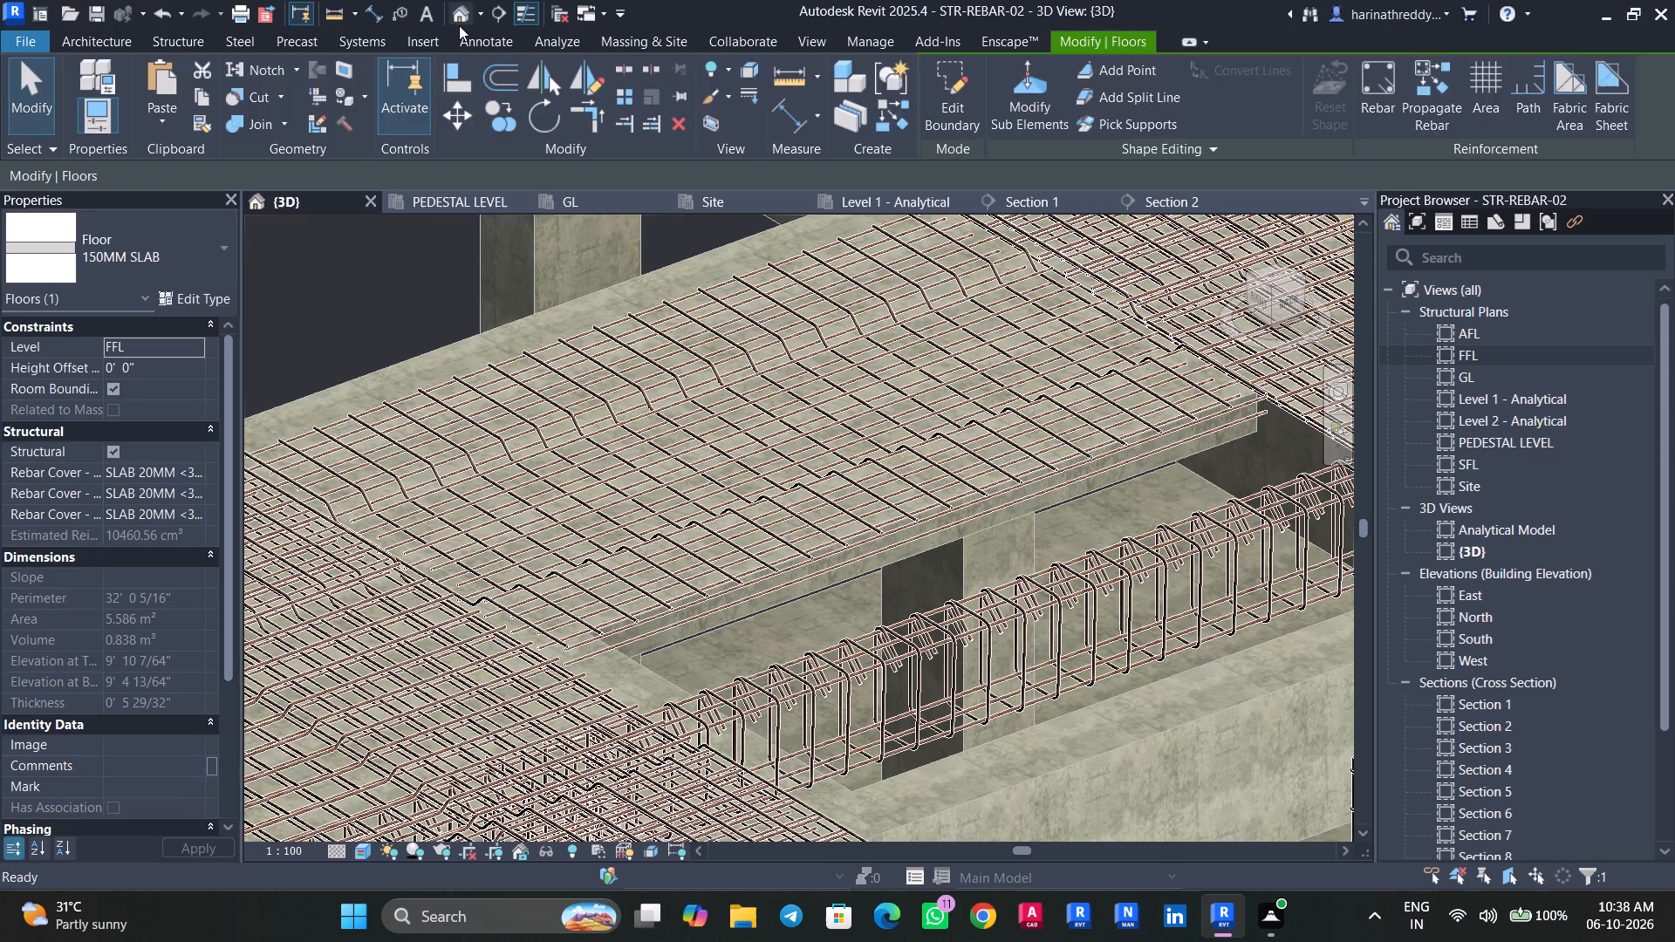
pyautogui.click(475, 331)
pyautogui.press('Escape')
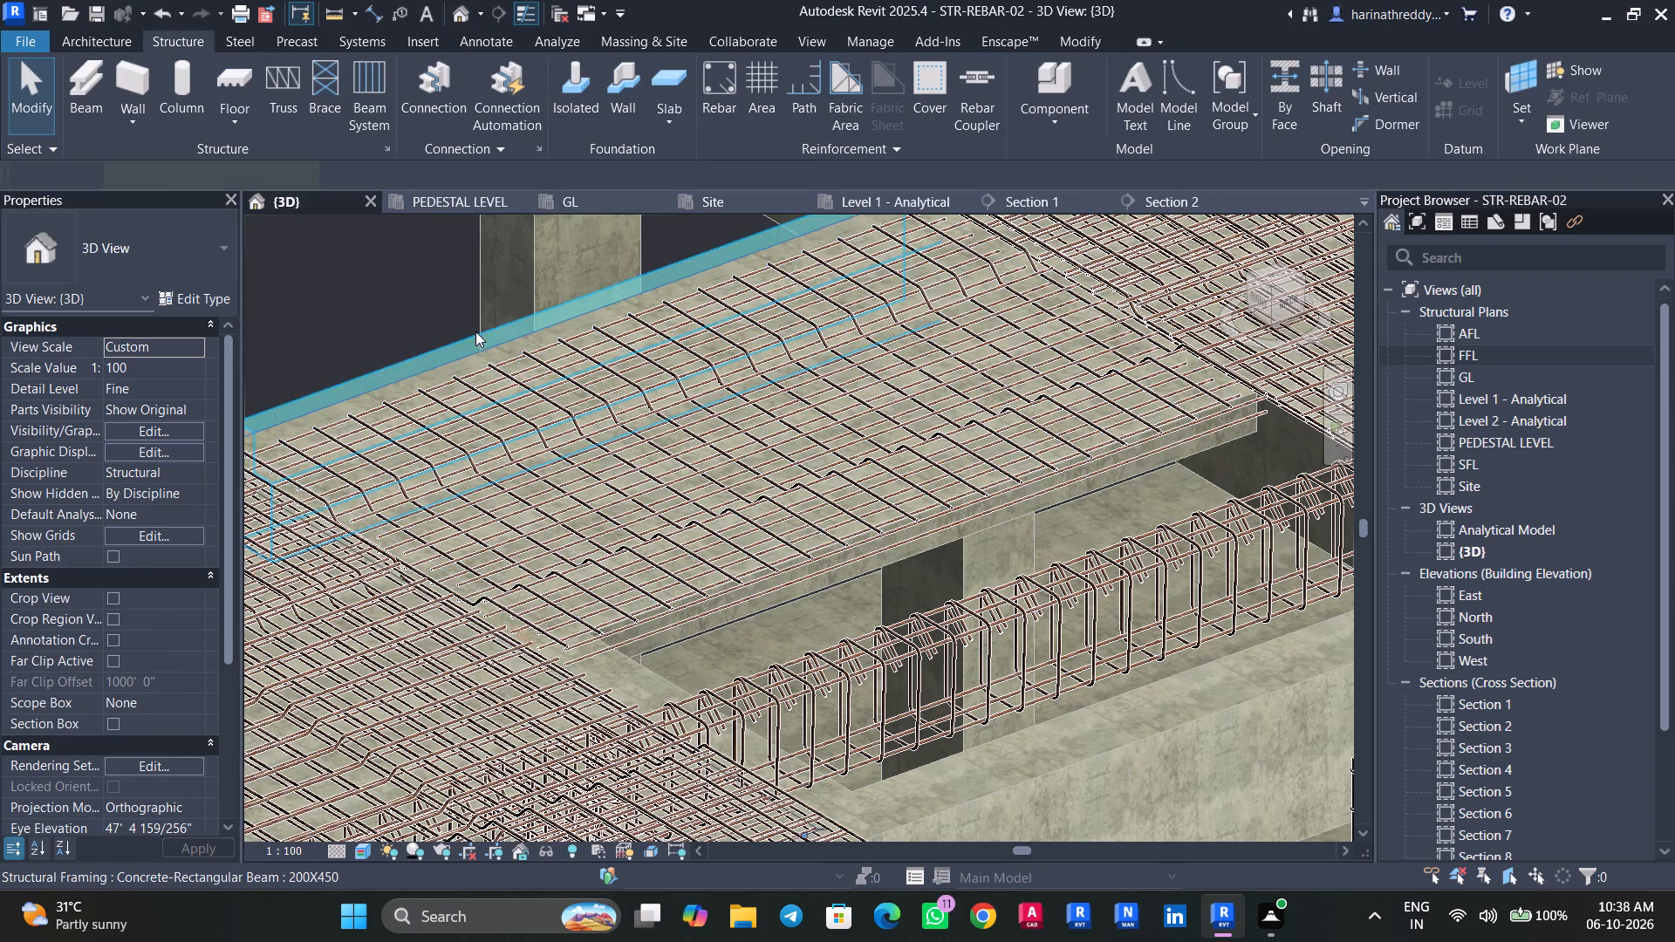
pyautogui.press('Escape')
# In the FFL plan, narrow both side extents of Section 8 so its crop spans only the central slab between the side beams.
pyautogui.doubleClick(1492, 354)
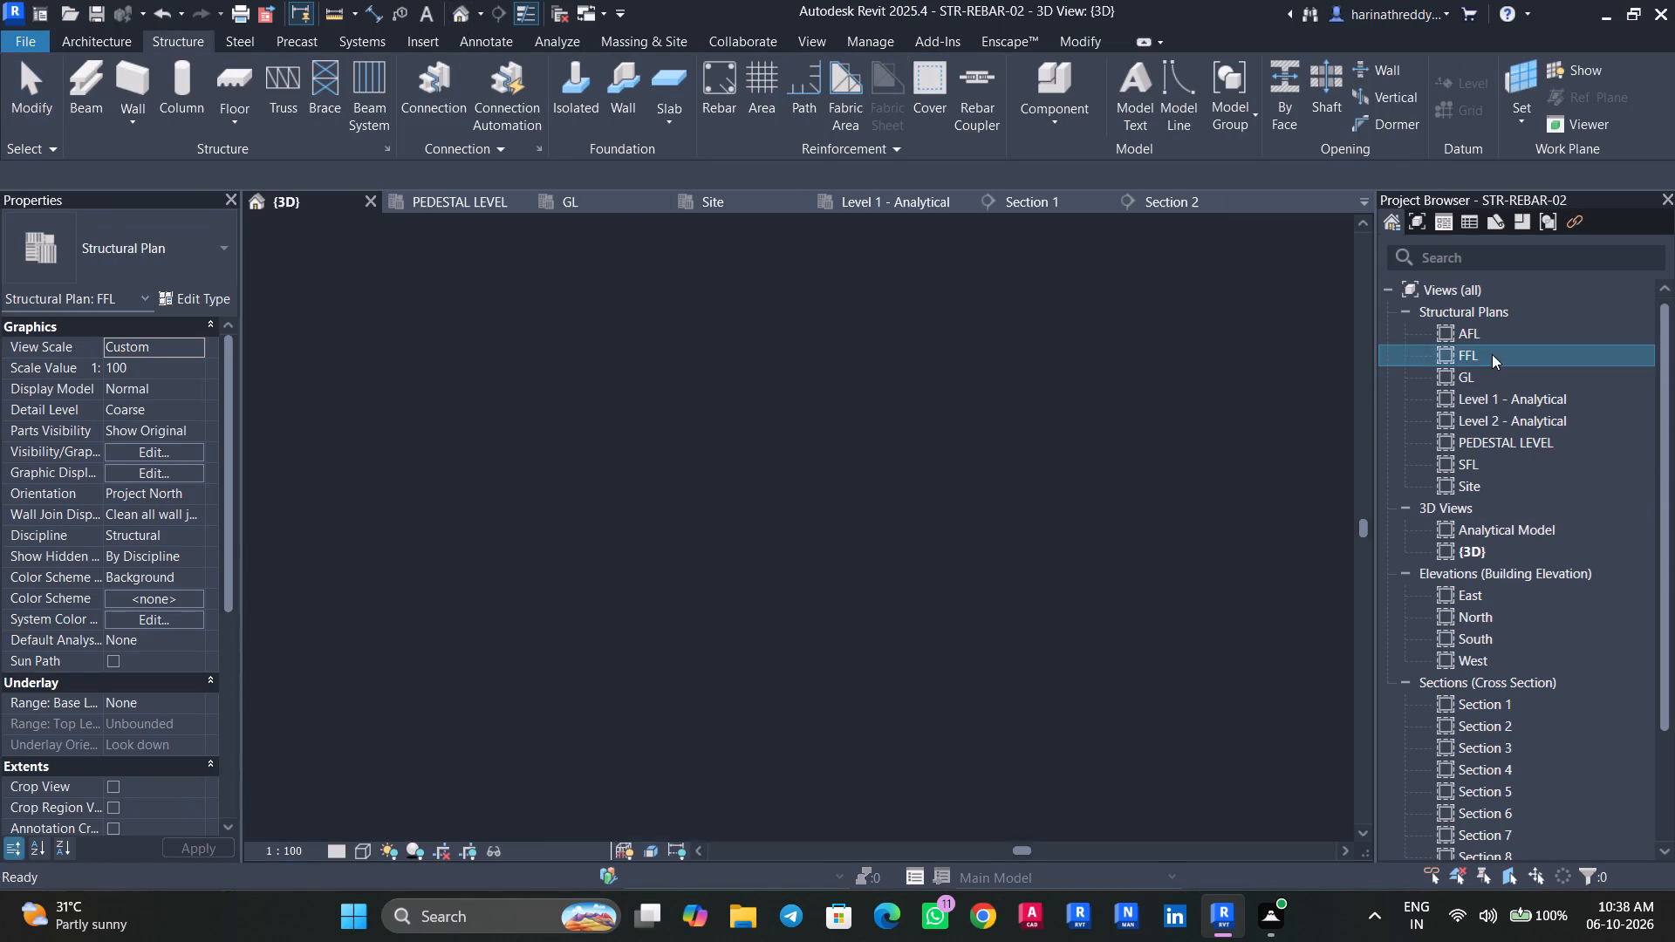
pyautogui.scroll(-11, 901, 505)
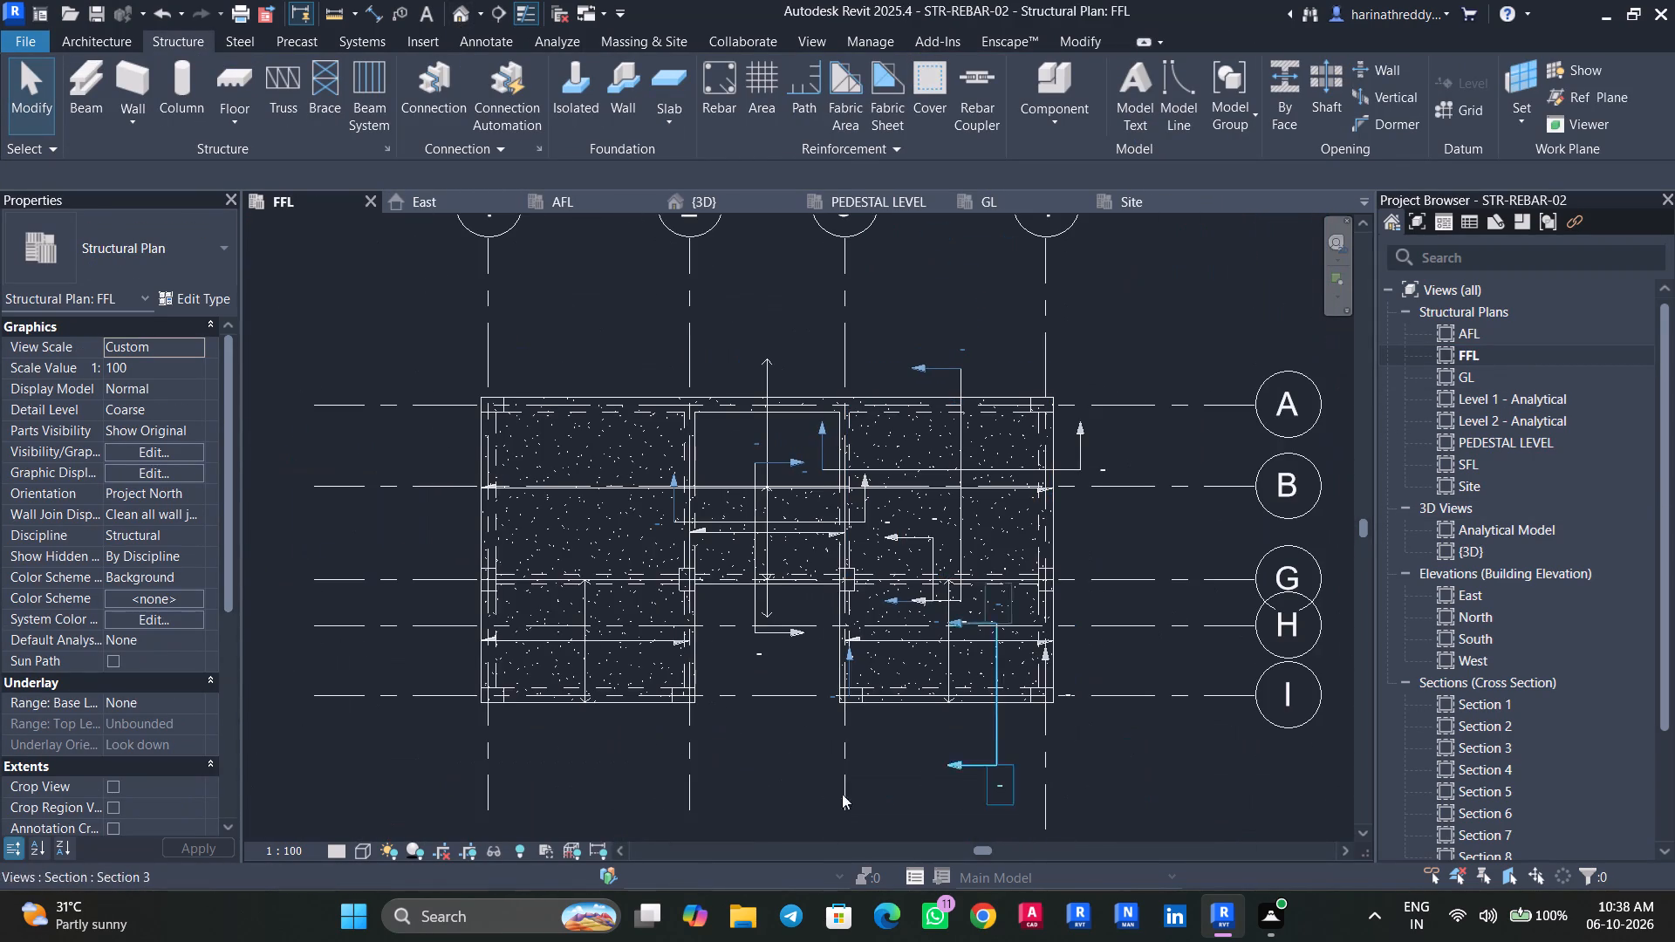
pyautogui.moveTo(759, 786); pyautogui.dragTo(836, 720, button='middle')
pyautogui.scroll(6, 759, 448)
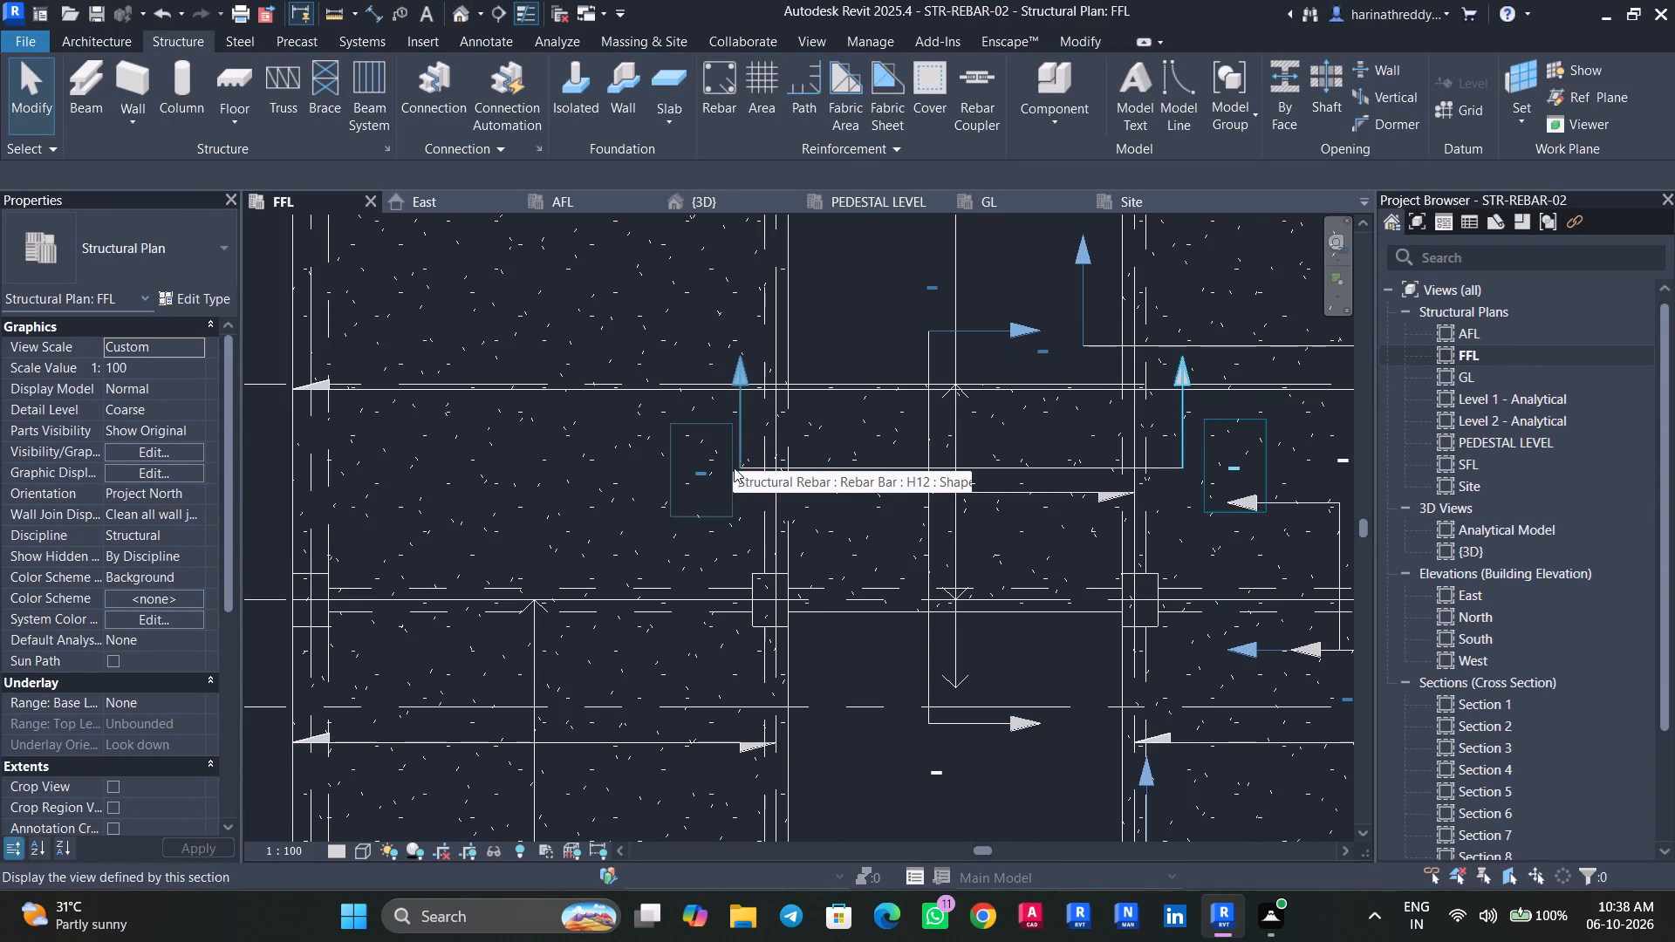
pyautogui.click(742, 451)
pyautogui.press('Escape')
pyautogui.press('Escape')
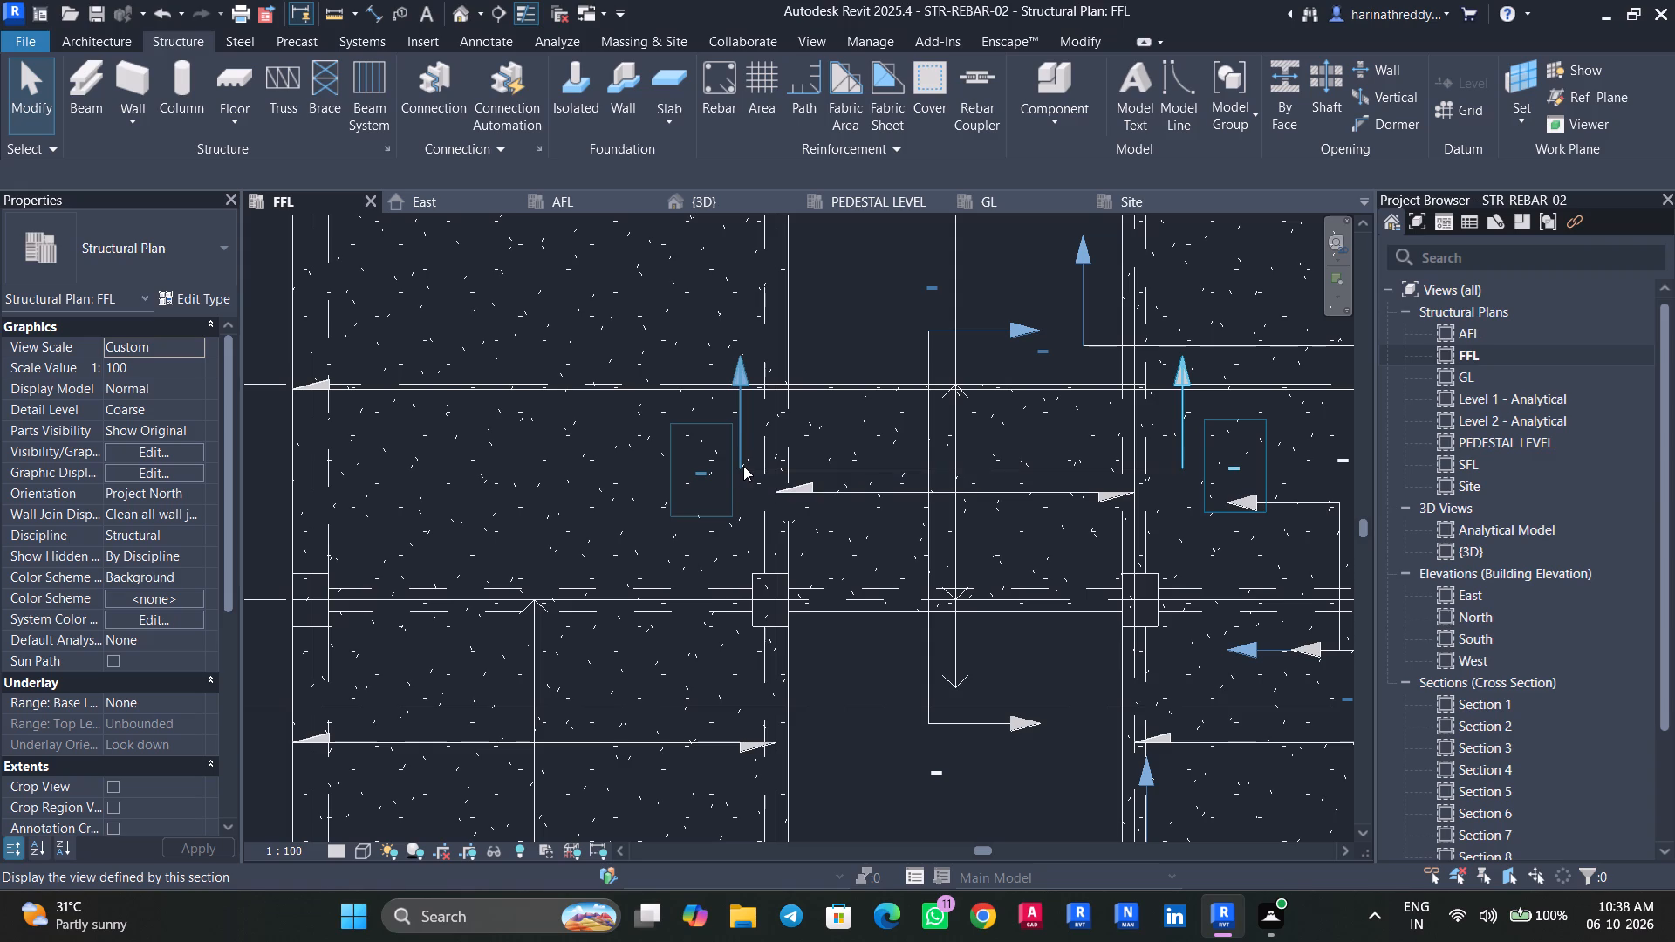
pyautogui.press('Tab')
pyautogui.press('Tab')
pyautogui.press('Tab')
pyautogui.press('Tab')
pyautogui.press('Tab')
pyautogui.press('Tab')
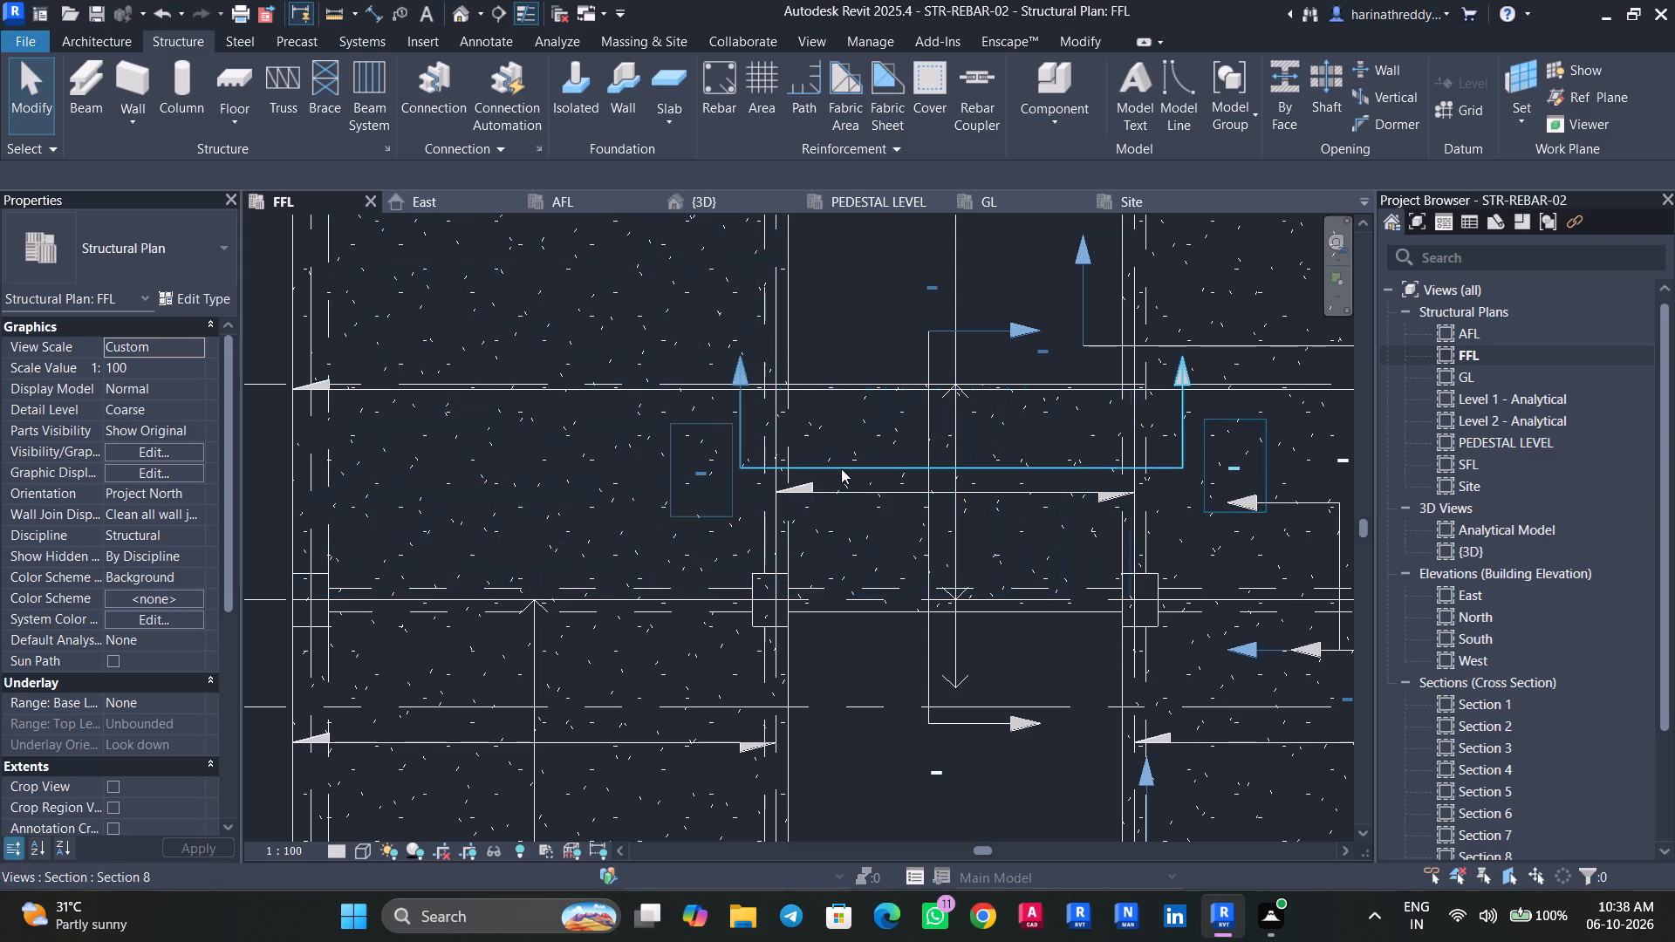
pyautogui.click(841, 468)
pyautogui.scroll(-1, 841, 468)
pyautogui.moveTo(762, 438); pyautogui.dragTo(781, 438)
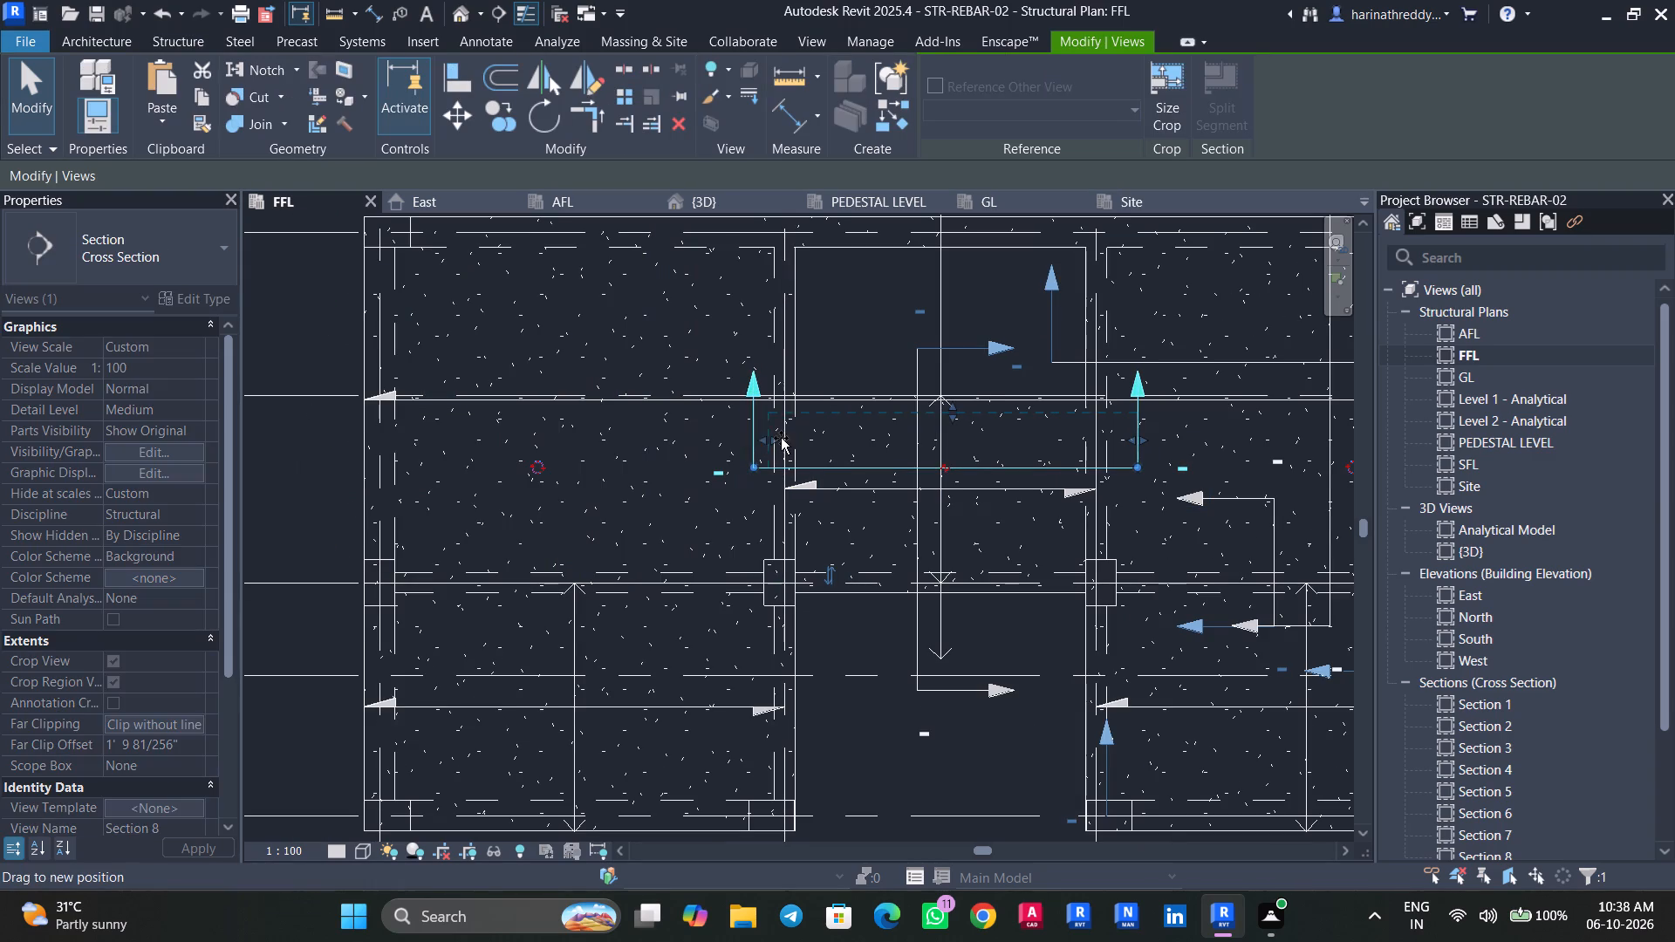
pyautogui.moveTo(781, 438); pyautogui.dragTo(802, 438)
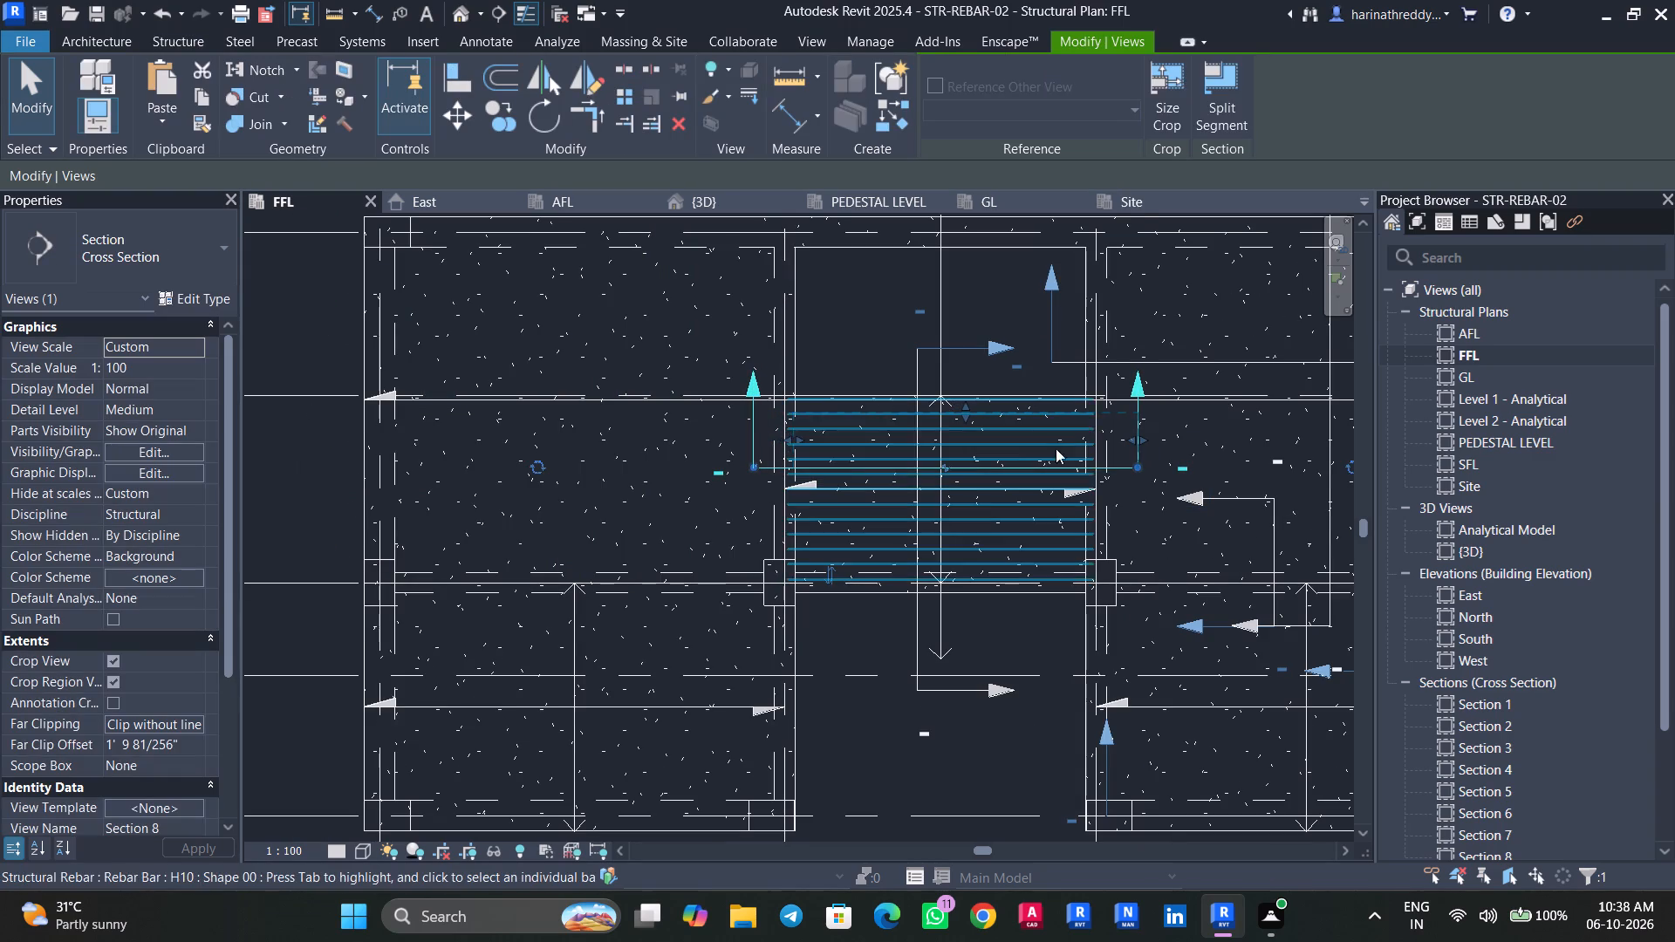
pyautogui.moveTo(1128, 437); pyautogui.dragTo(1076, 429)
# Extend Section 8's far clip depth to about 2' 0", slightly closer to grid B.
pyautogui.scroll(8, 929, 427)
pyautogui.moveTo(947, 401); pyautogui.dragTo(952, 383)
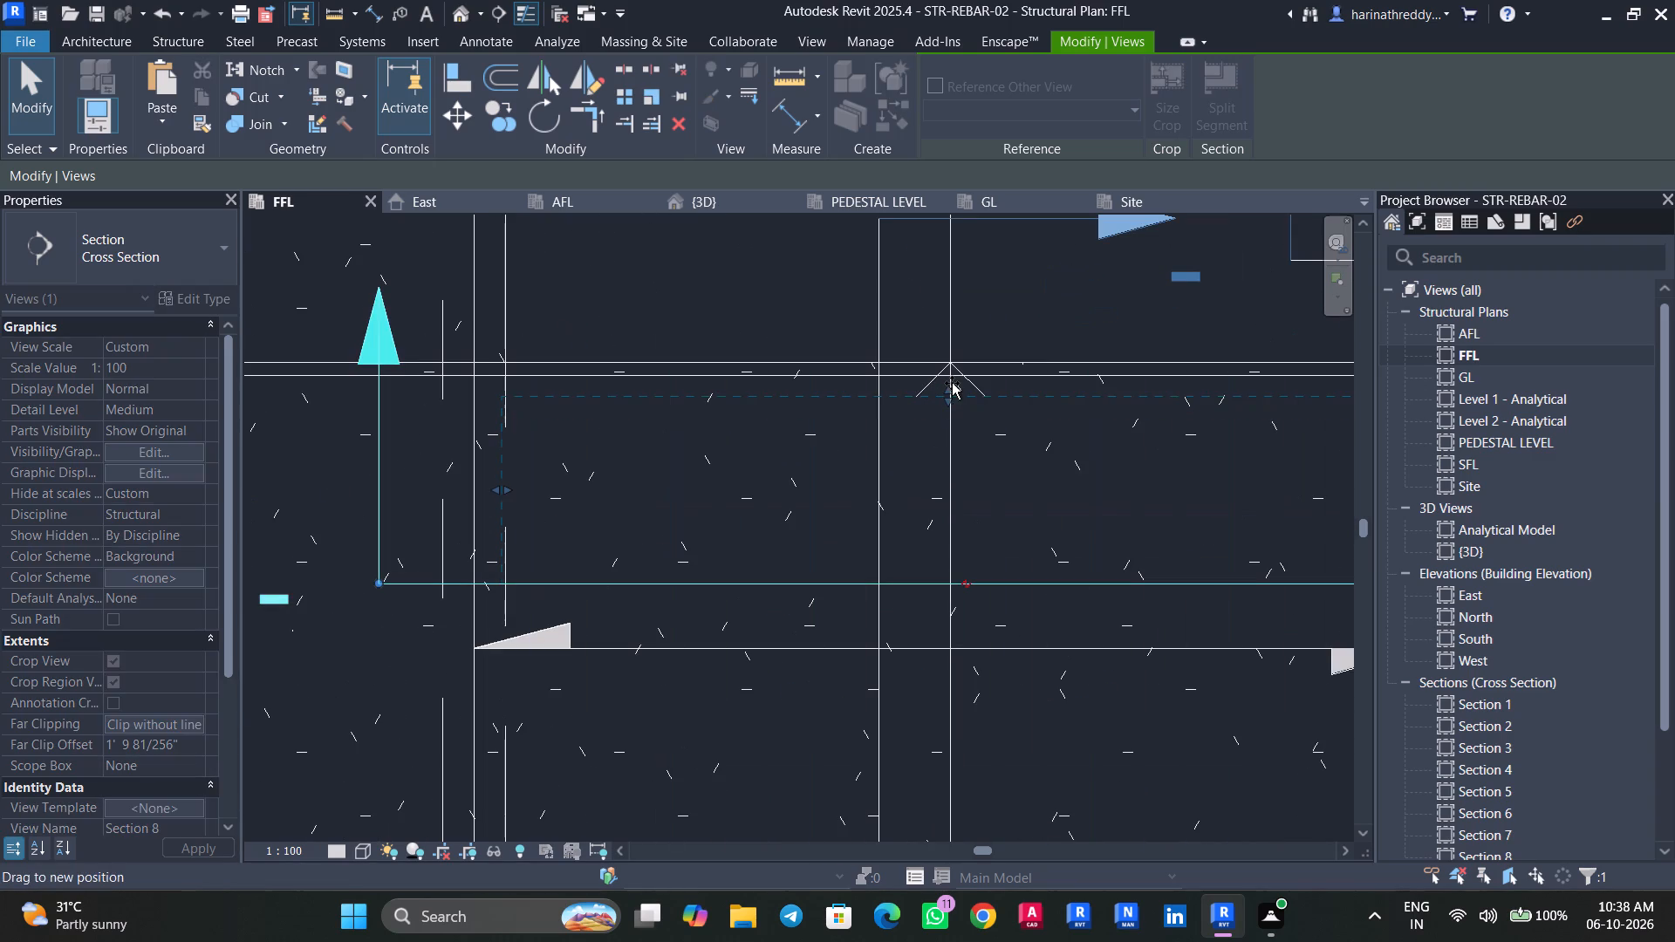
pyautogui.moveTo(952, 383); pyautogui.dragTo(952, 378)
# Open the Section 8 view and examine the slab's reinforcement within the narrowed crop.
pyautogui.rightClick(873, 586)
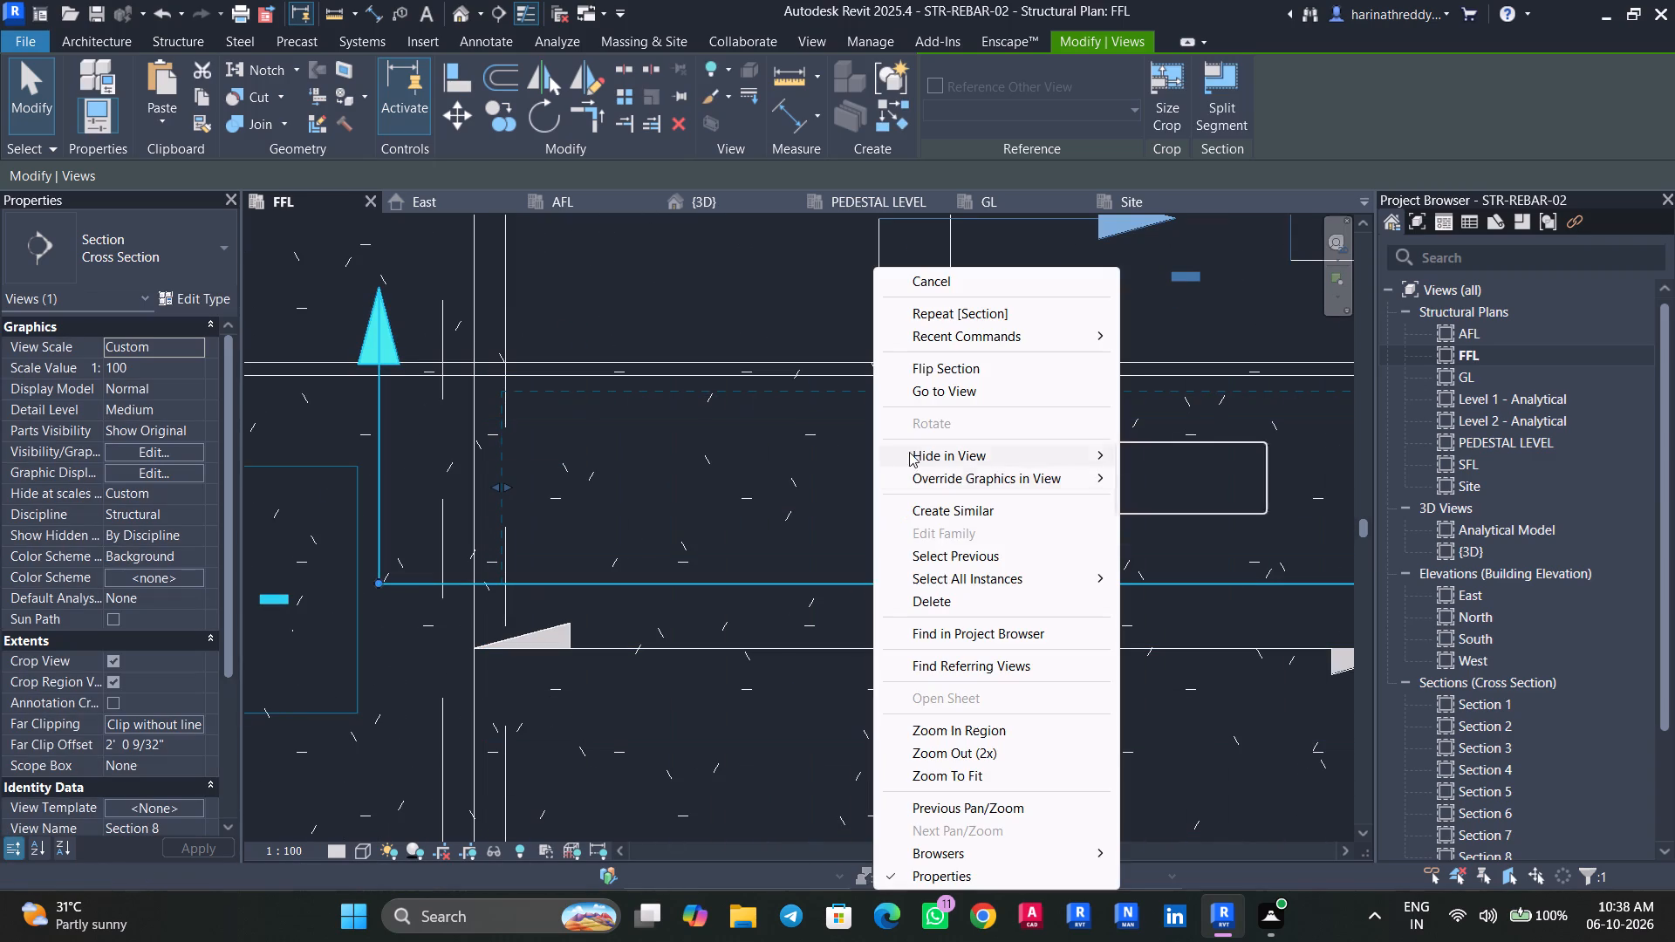
pyautogui.click(937, 386)
pyautogui.scroll(3, 733, 531)
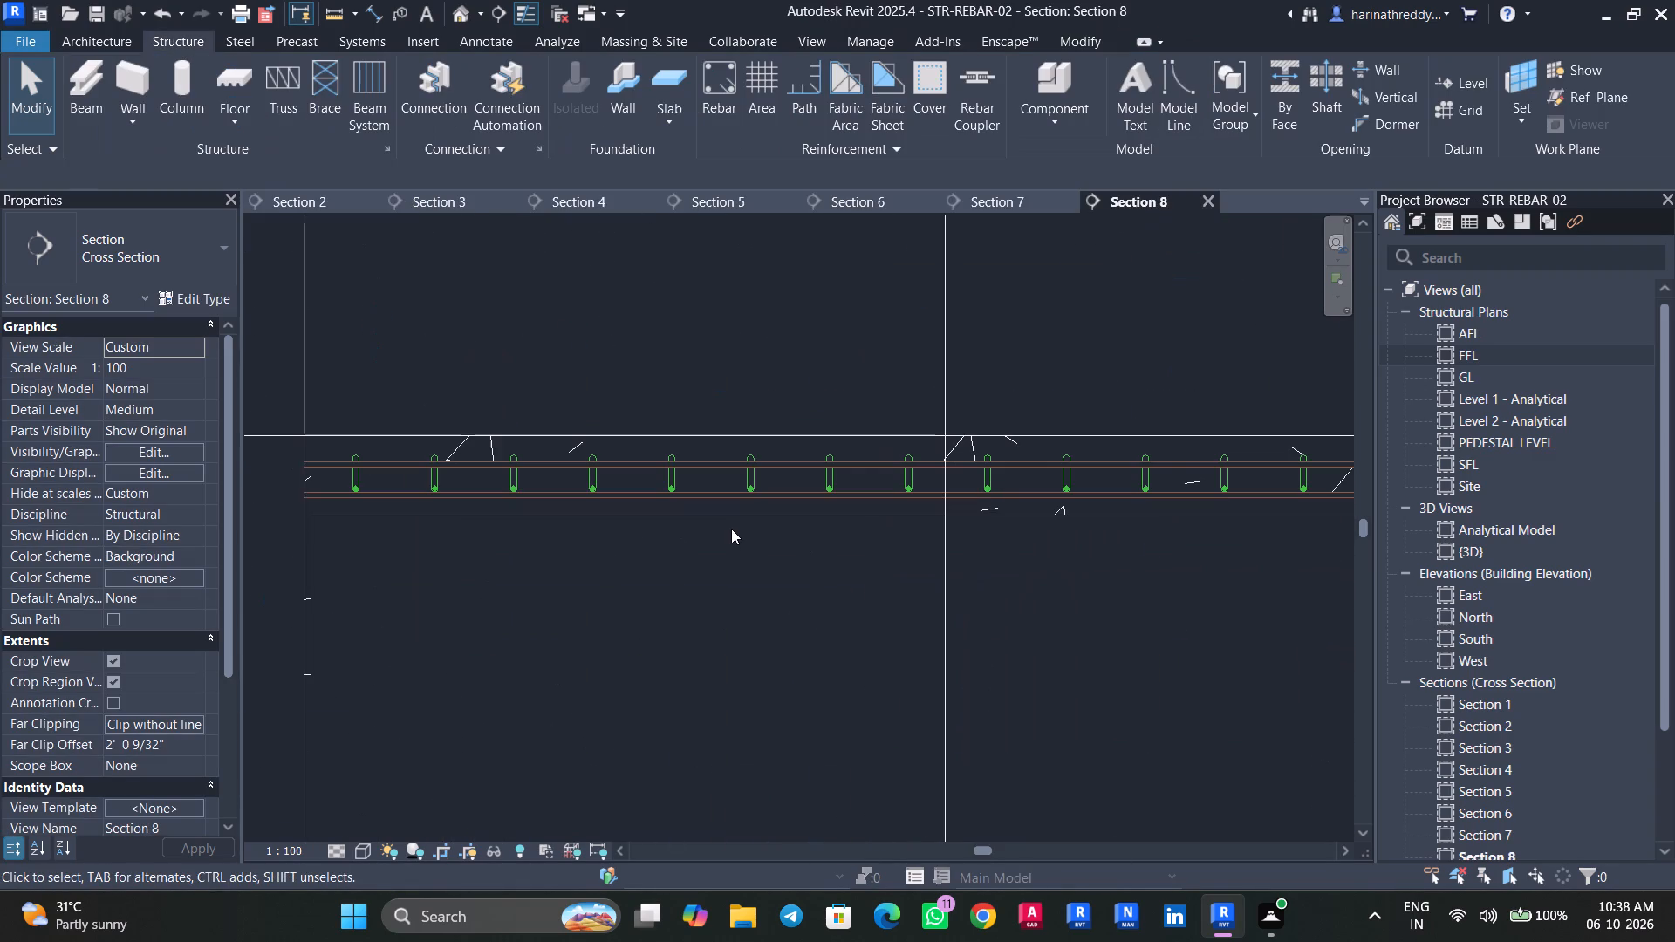
pyautogui.scroll(-7, 640, 508)
pyautogui.scroll(8, 638, 511)
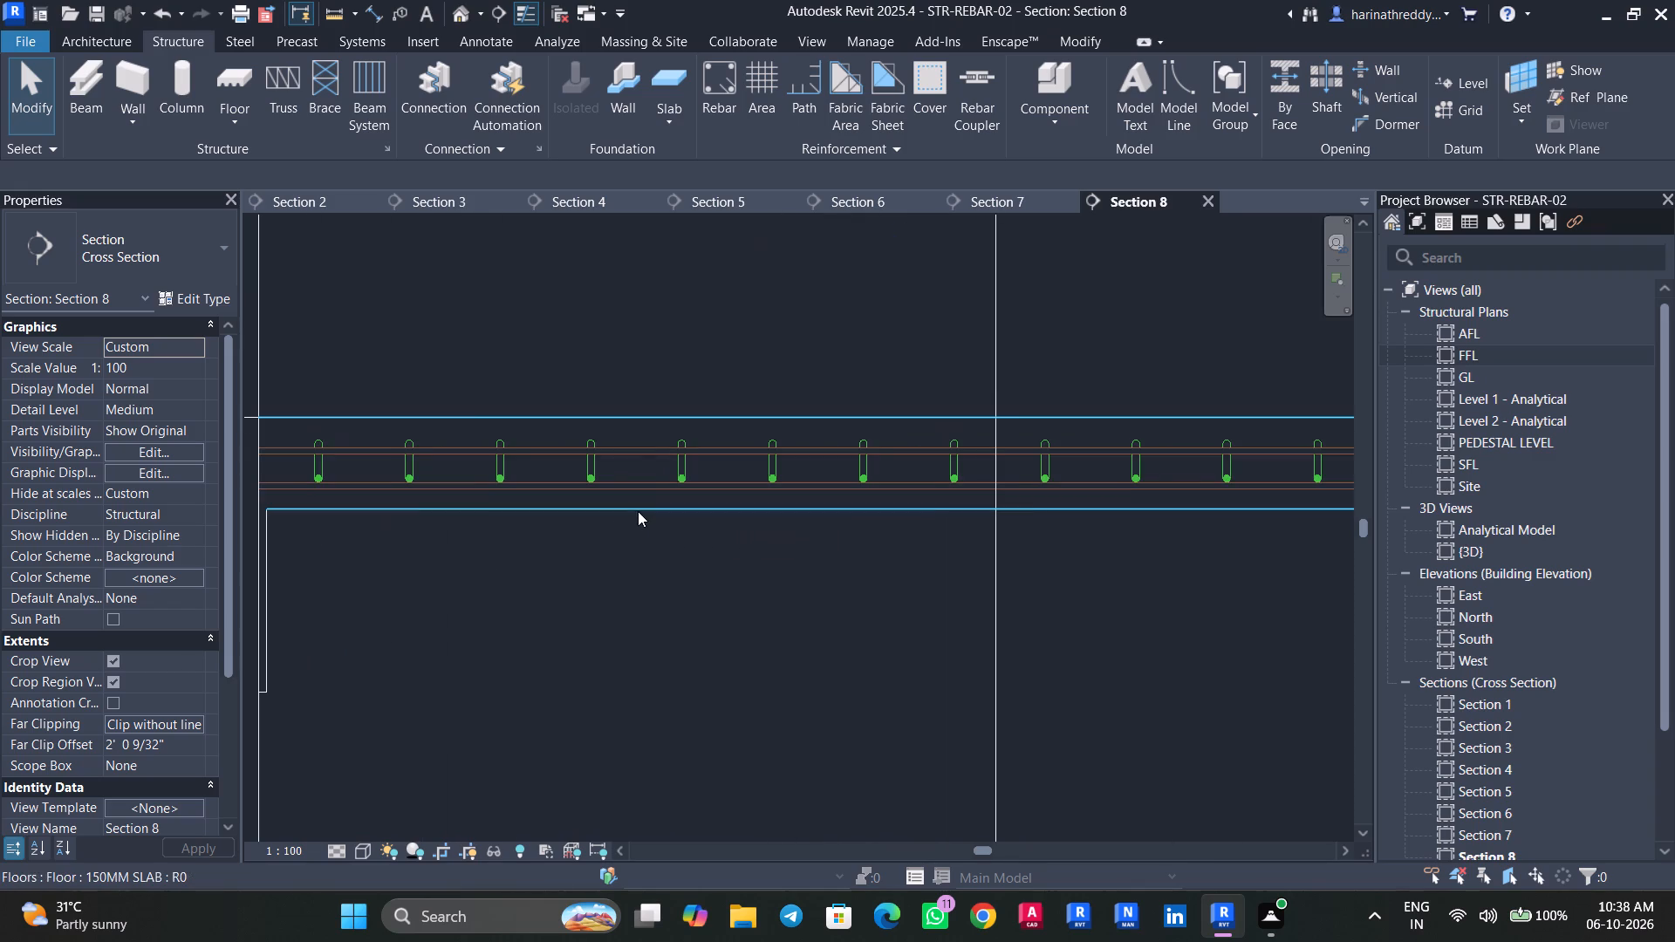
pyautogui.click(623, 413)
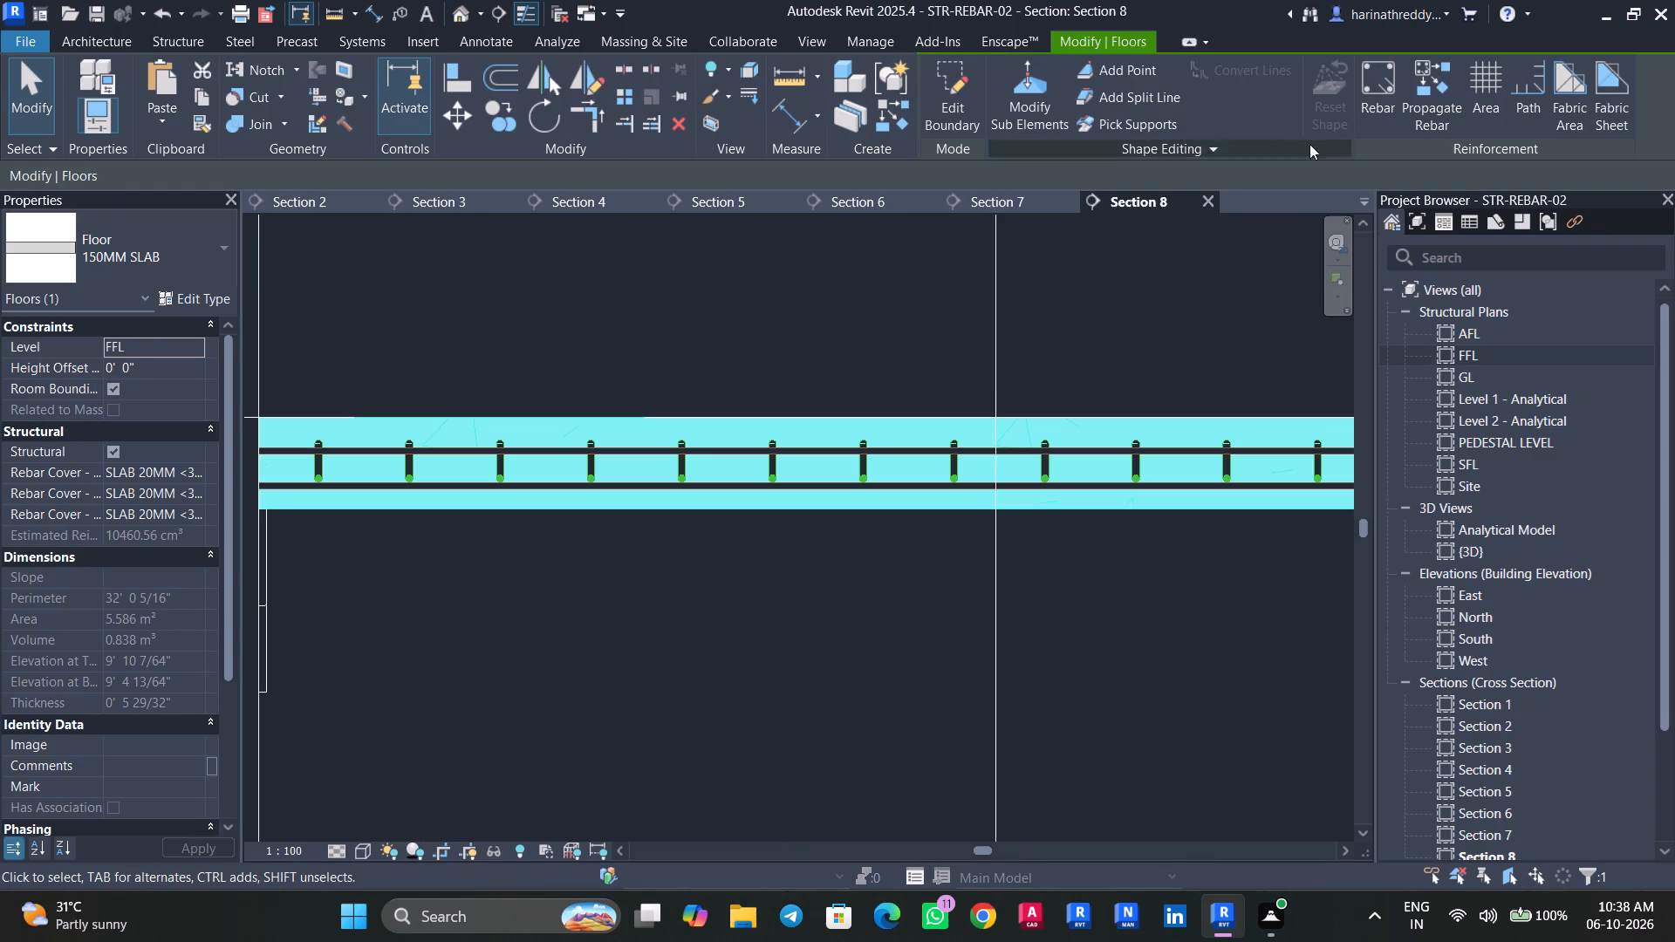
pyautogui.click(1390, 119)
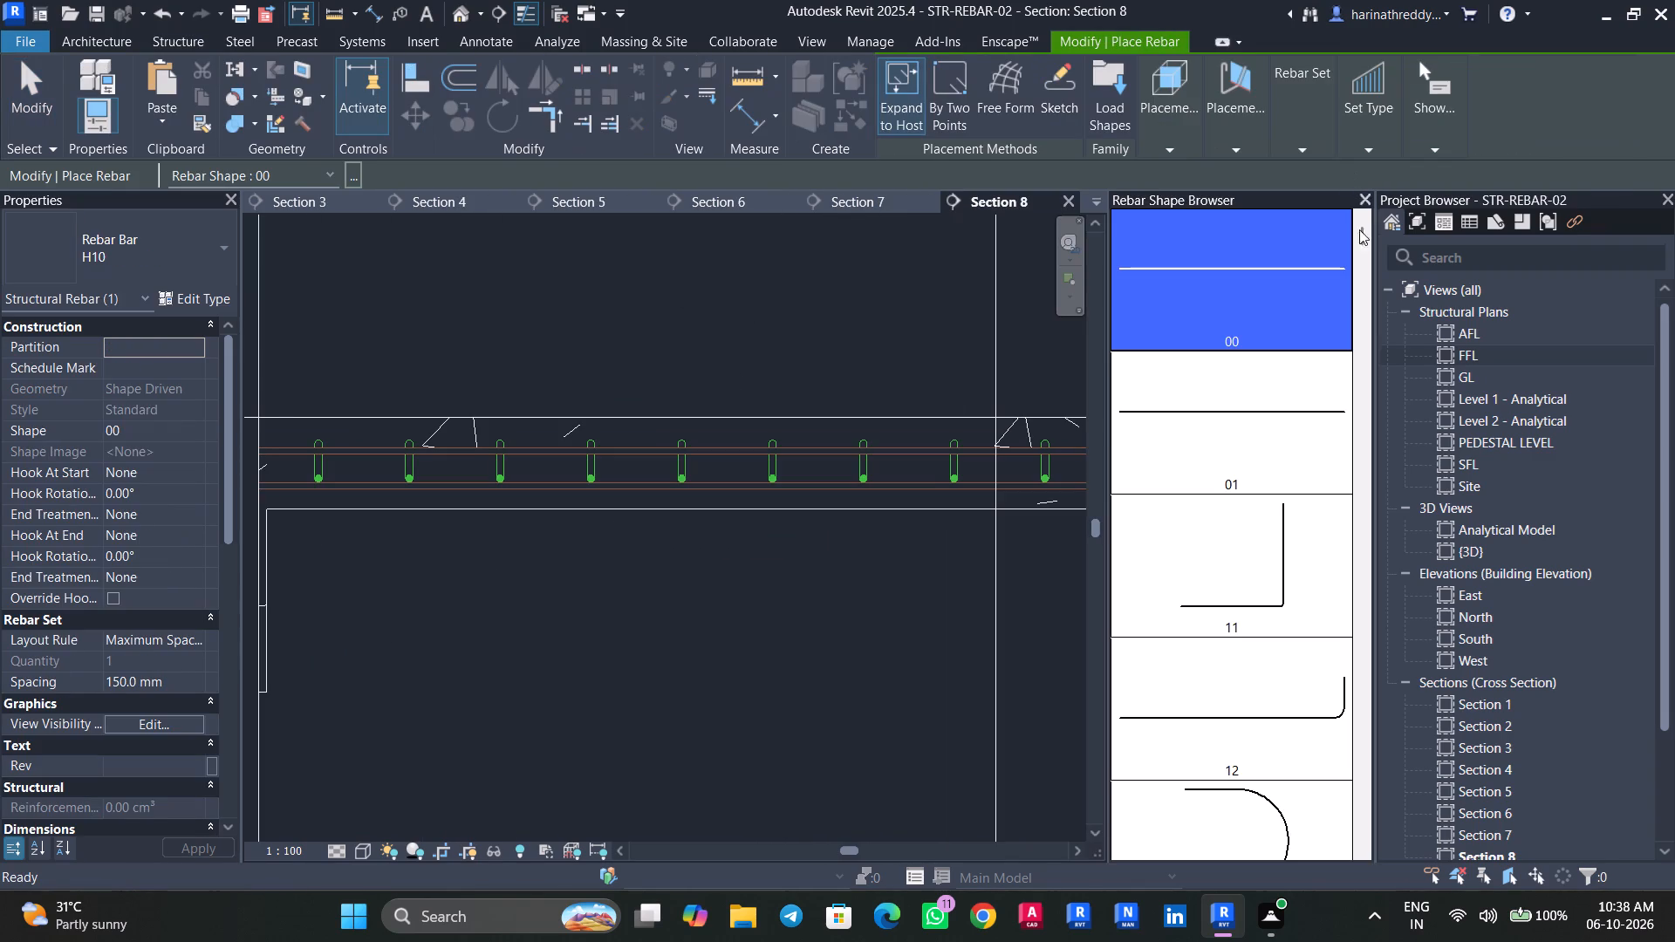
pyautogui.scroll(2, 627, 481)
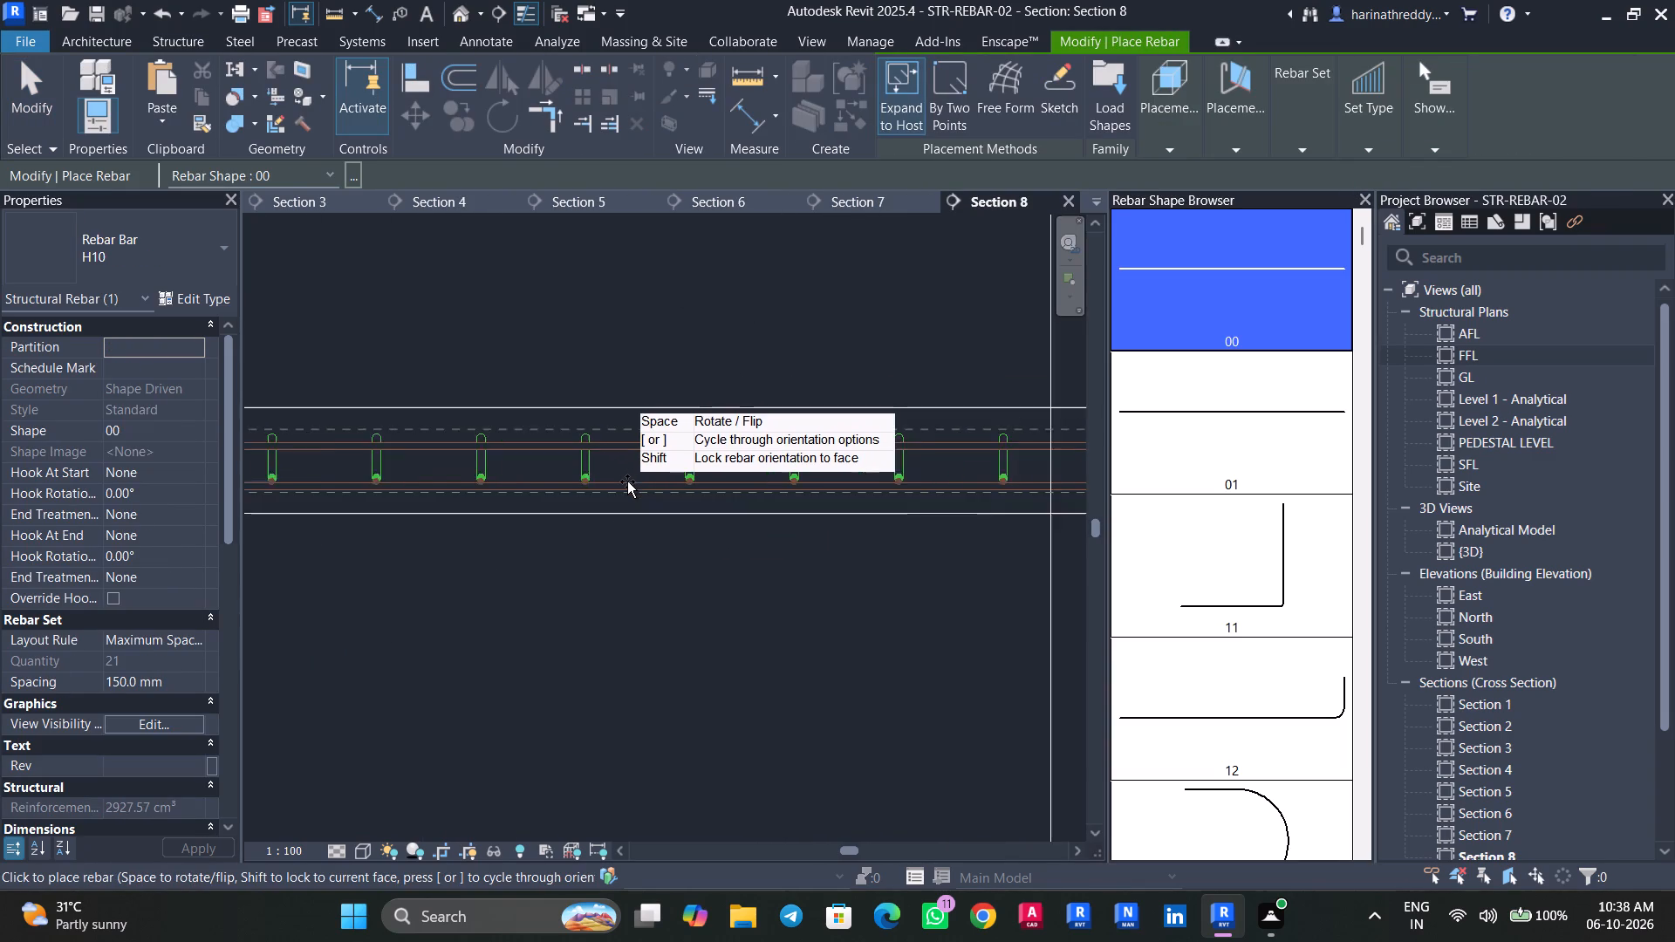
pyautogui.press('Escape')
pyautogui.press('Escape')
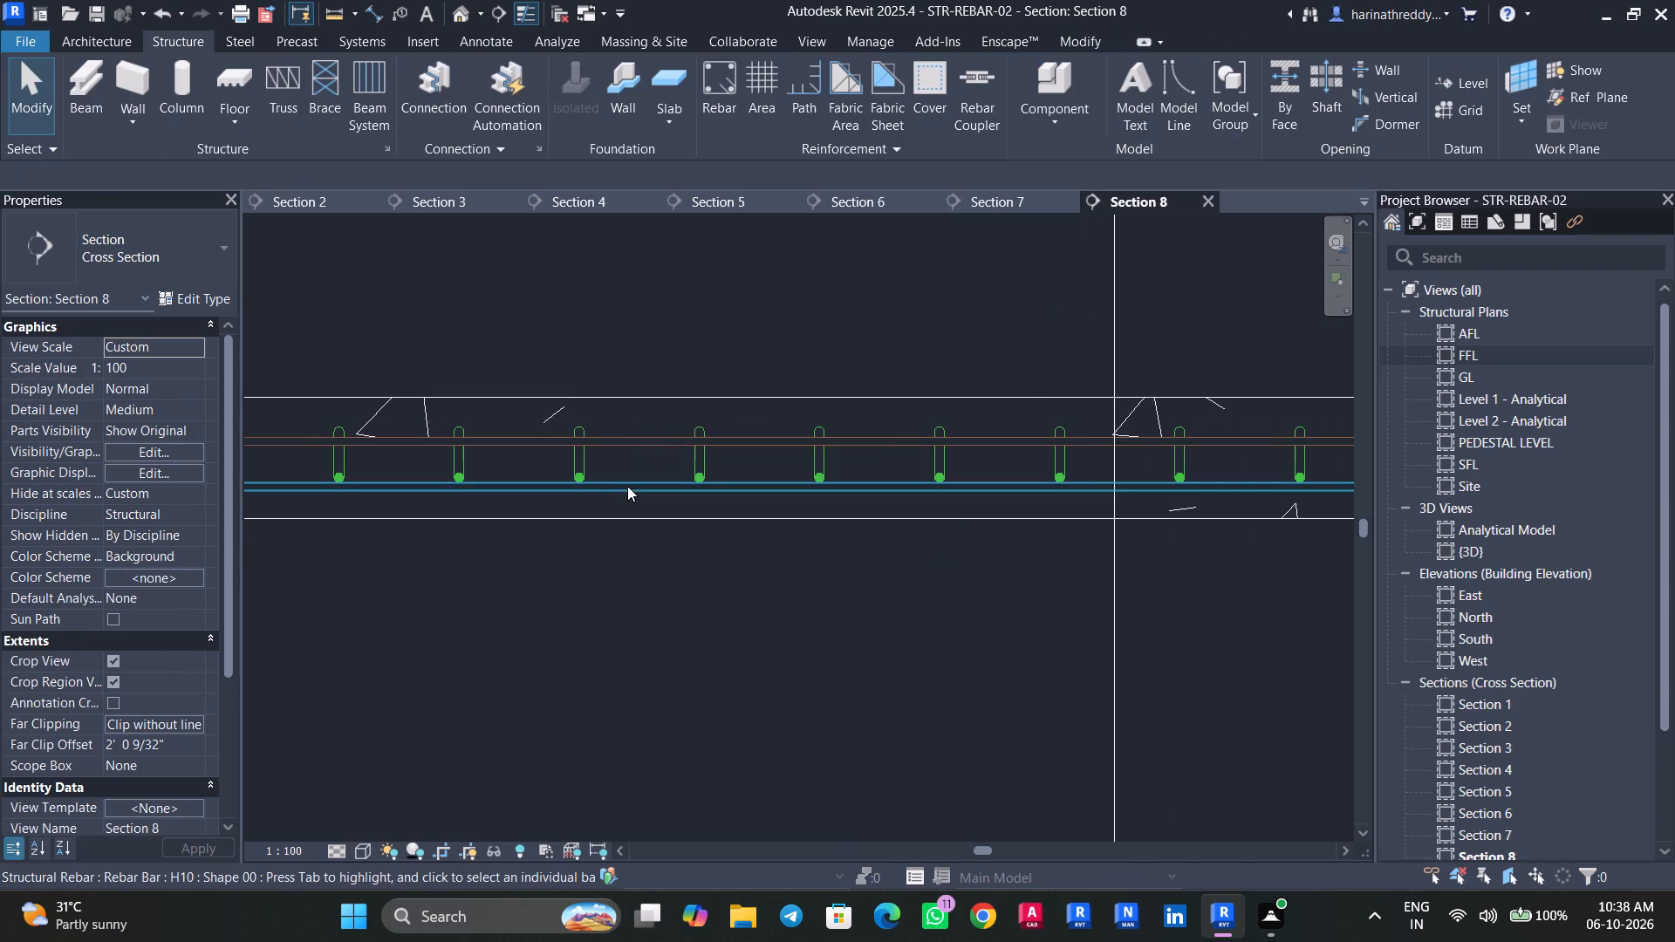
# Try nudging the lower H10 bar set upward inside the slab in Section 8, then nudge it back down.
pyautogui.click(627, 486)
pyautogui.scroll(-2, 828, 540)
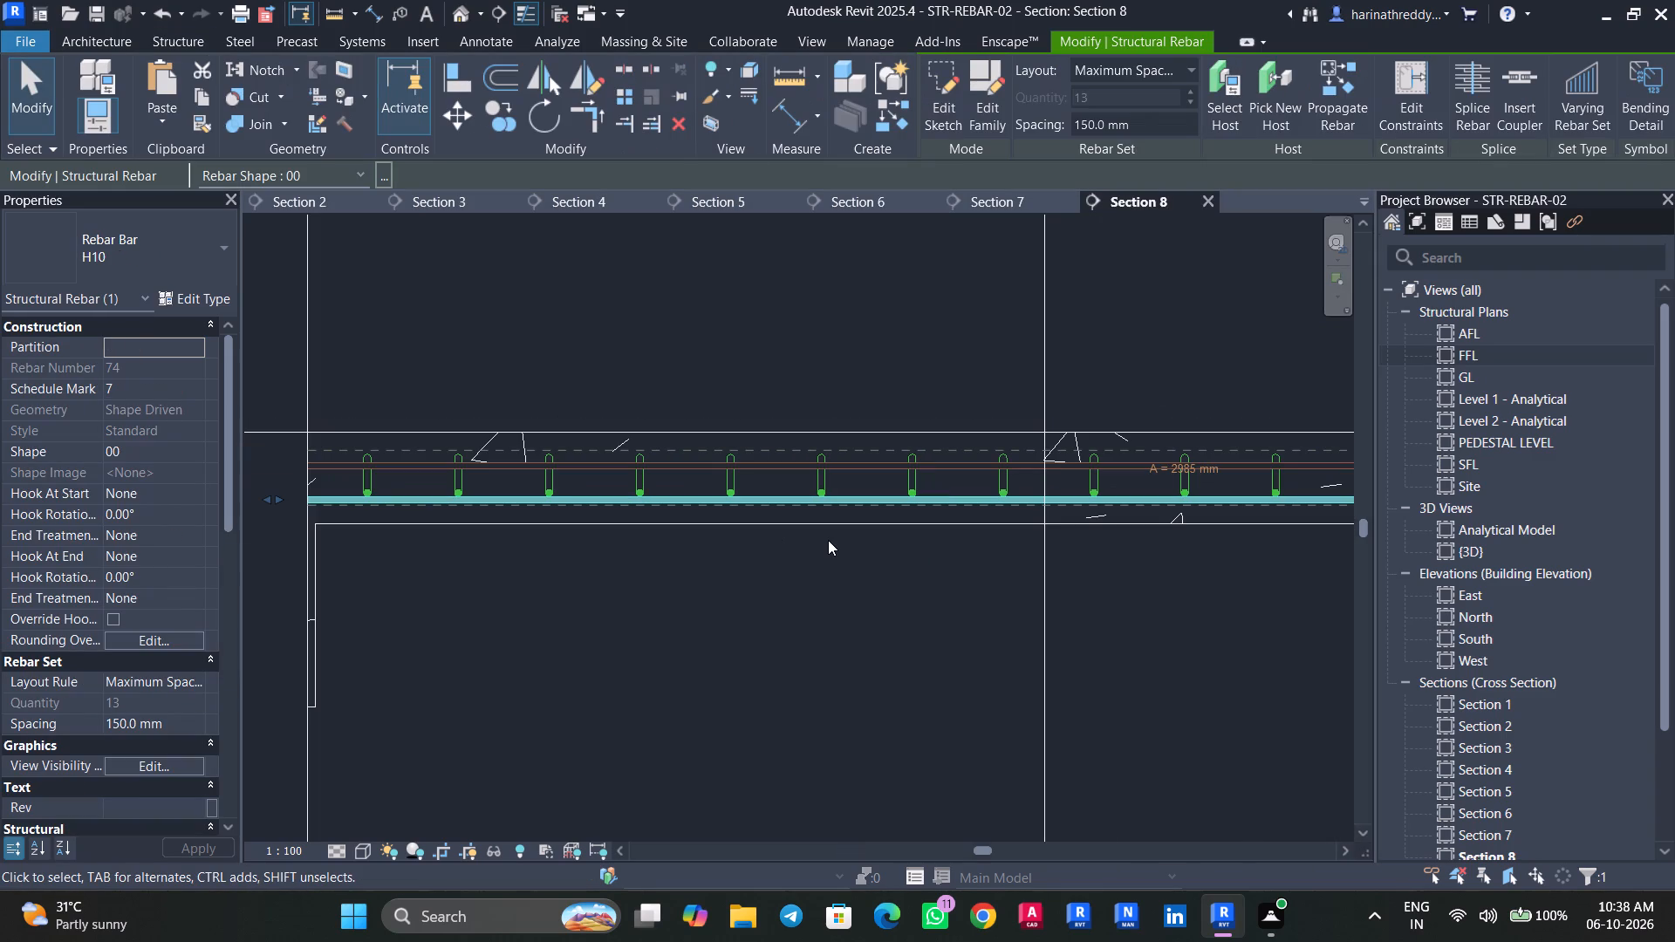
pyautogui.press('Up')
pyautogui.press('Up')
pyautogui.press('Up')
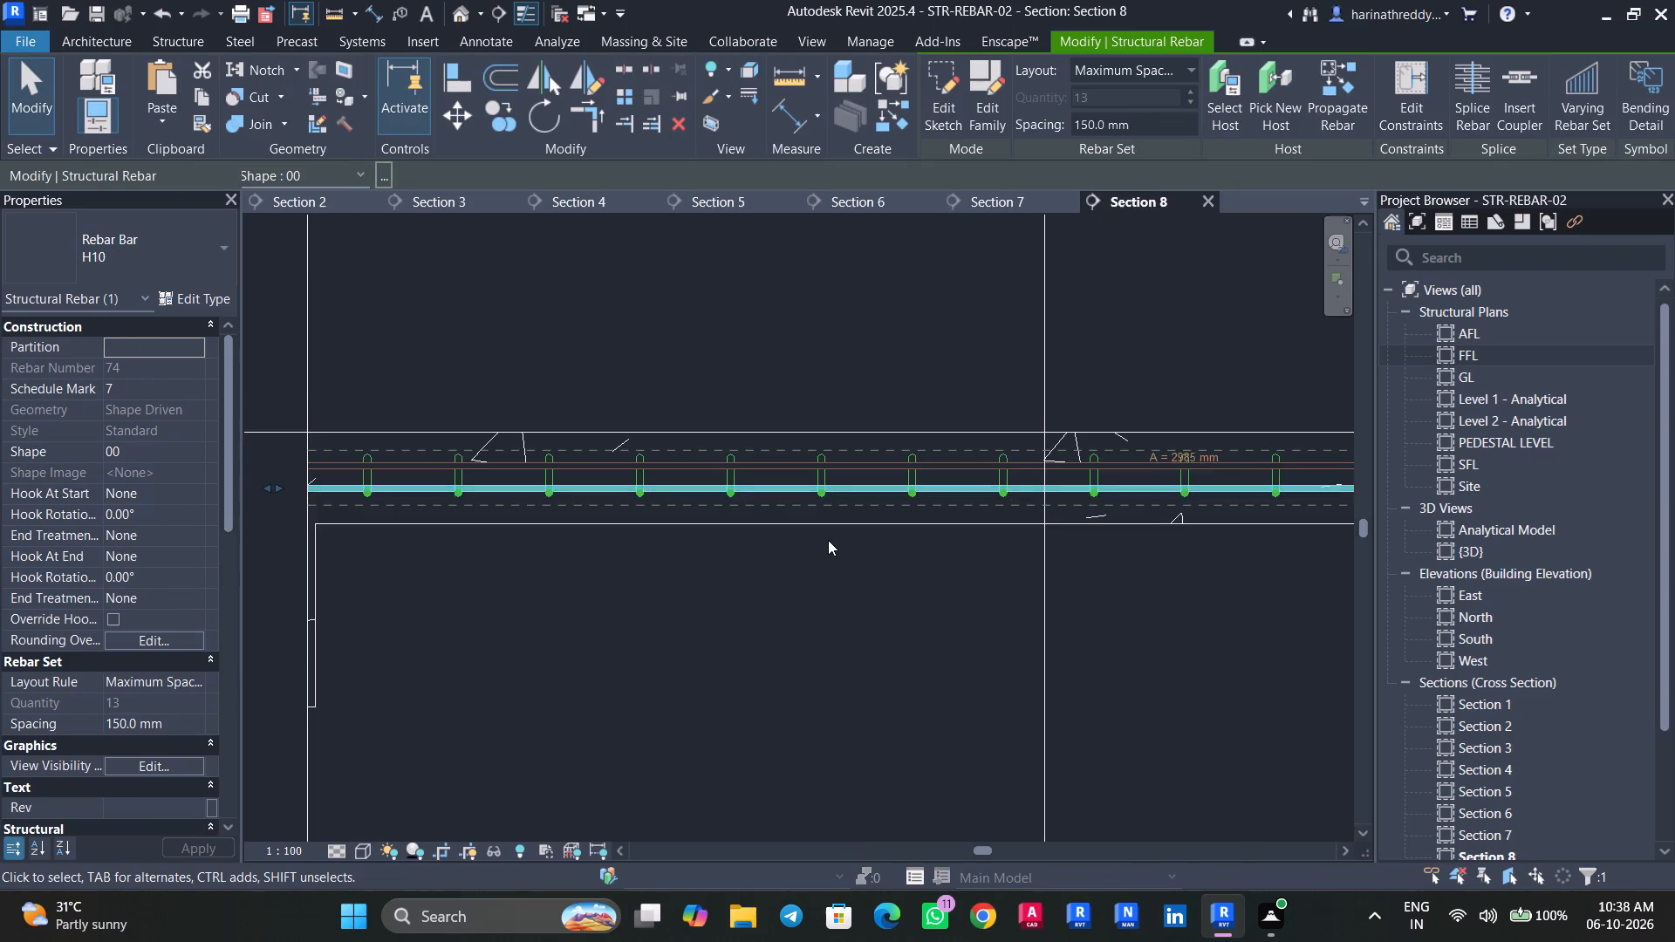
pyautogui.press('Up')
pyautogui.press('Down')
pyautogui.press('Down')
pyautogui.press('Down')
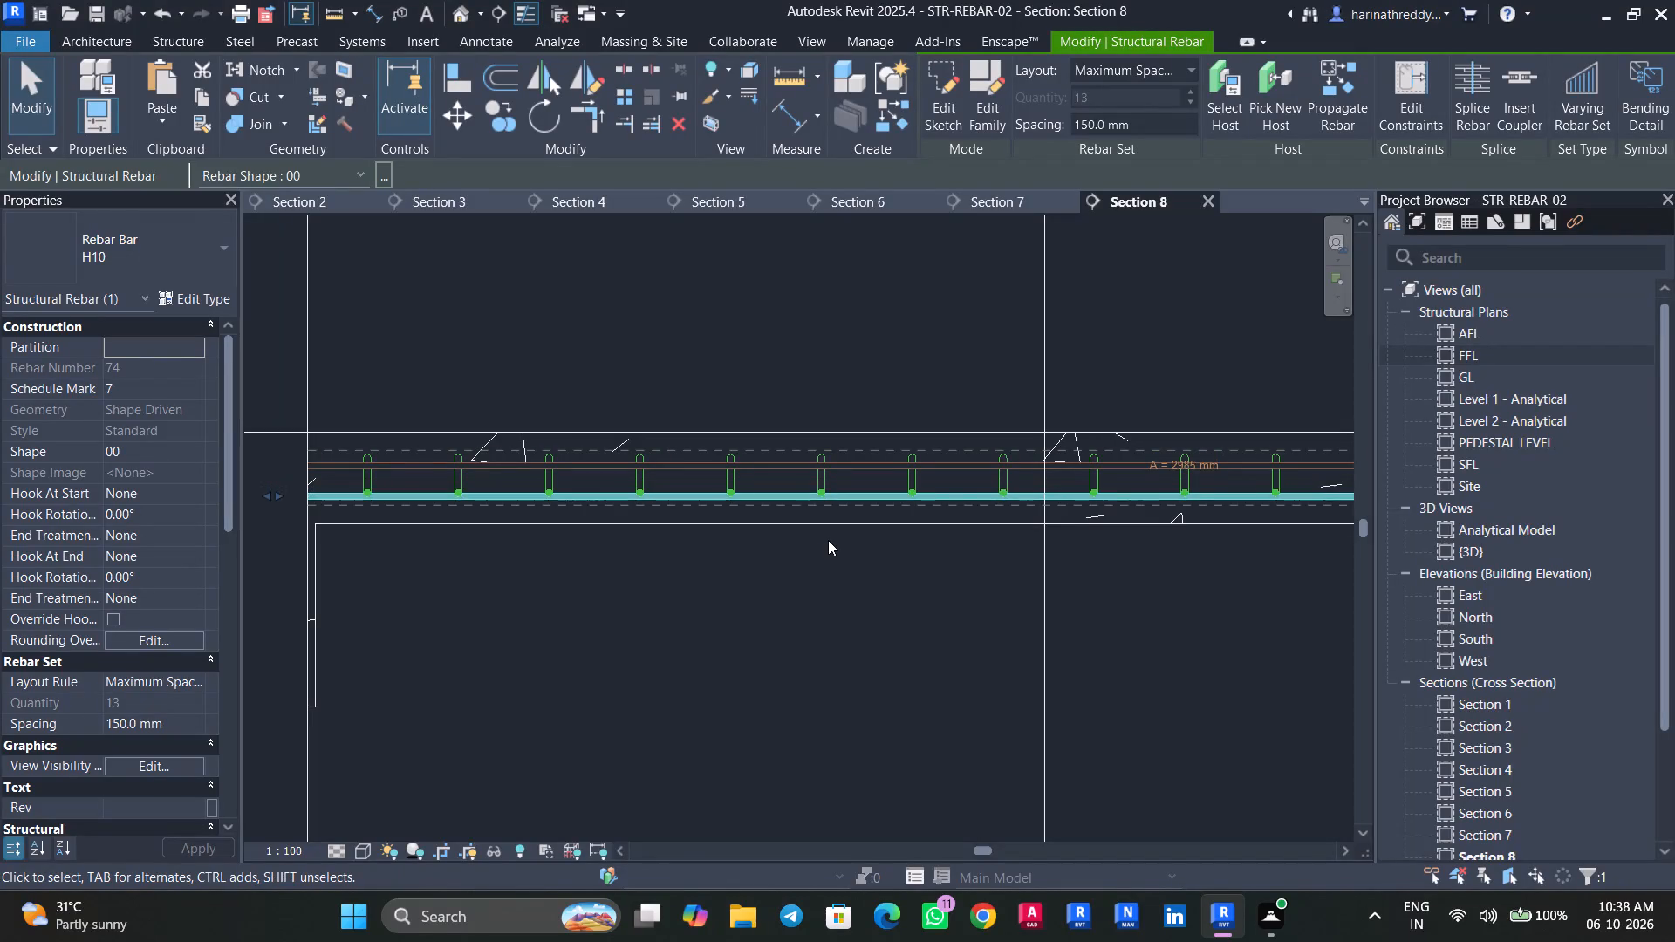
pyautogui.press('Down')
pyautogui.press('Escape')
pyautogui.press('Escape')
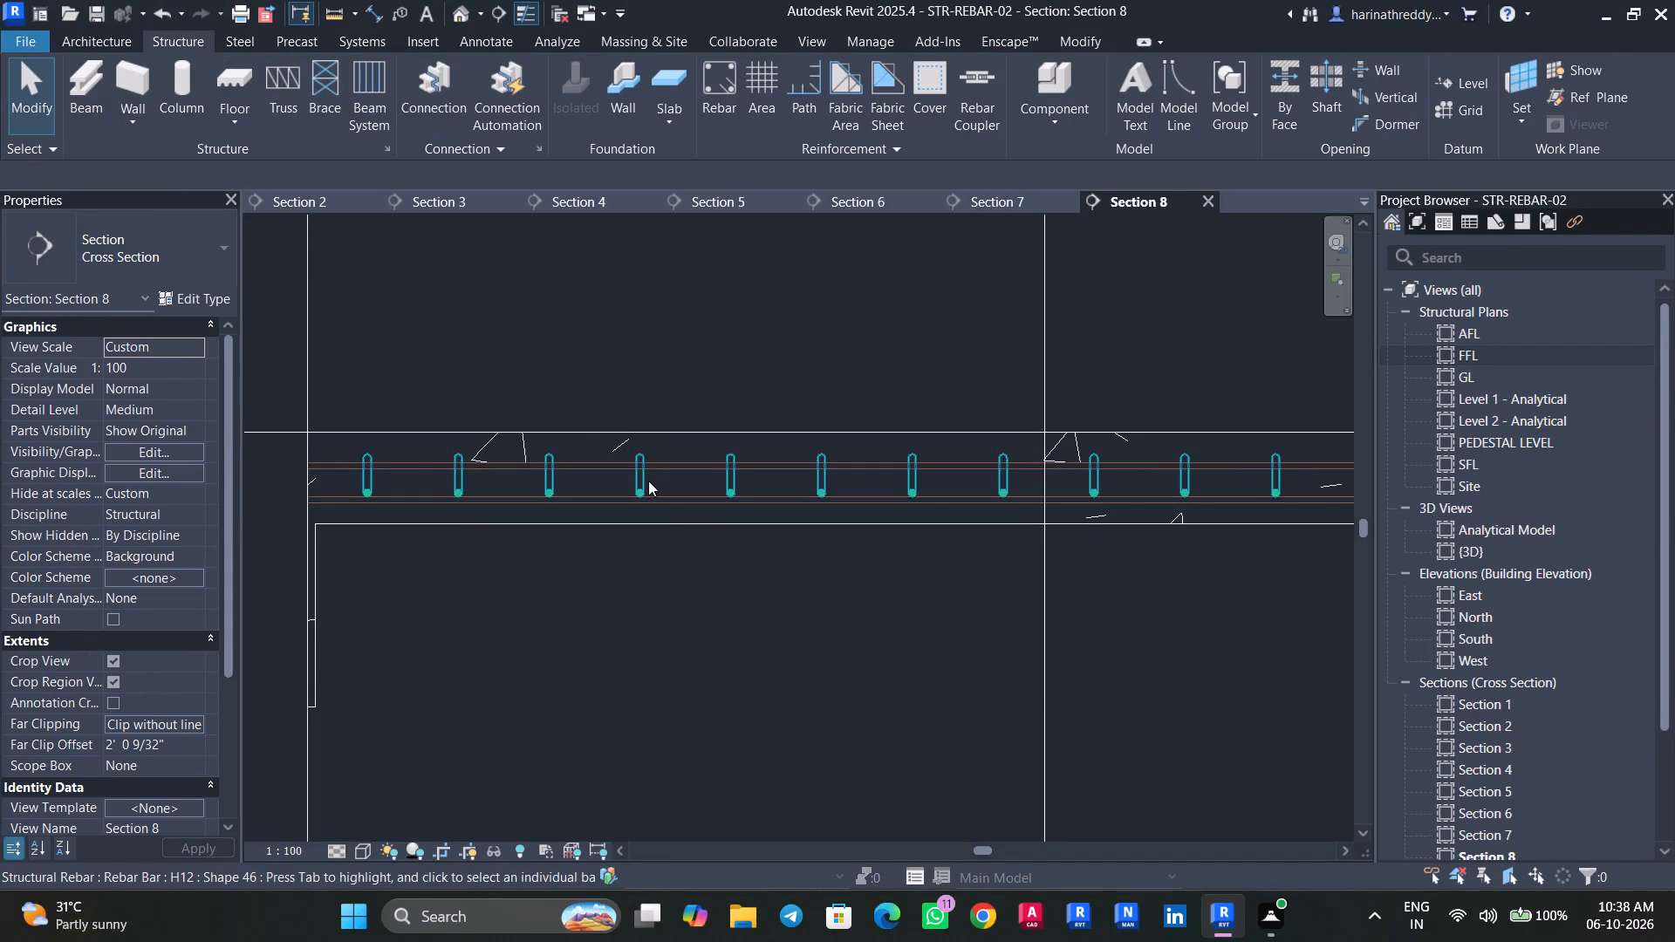
# Nudge the cranked H12 bar set up by one increment within the slab in Section 8.
pyautogui.click(648, 481)
pyautogui.press('Up')
pyautogui.press('Up')
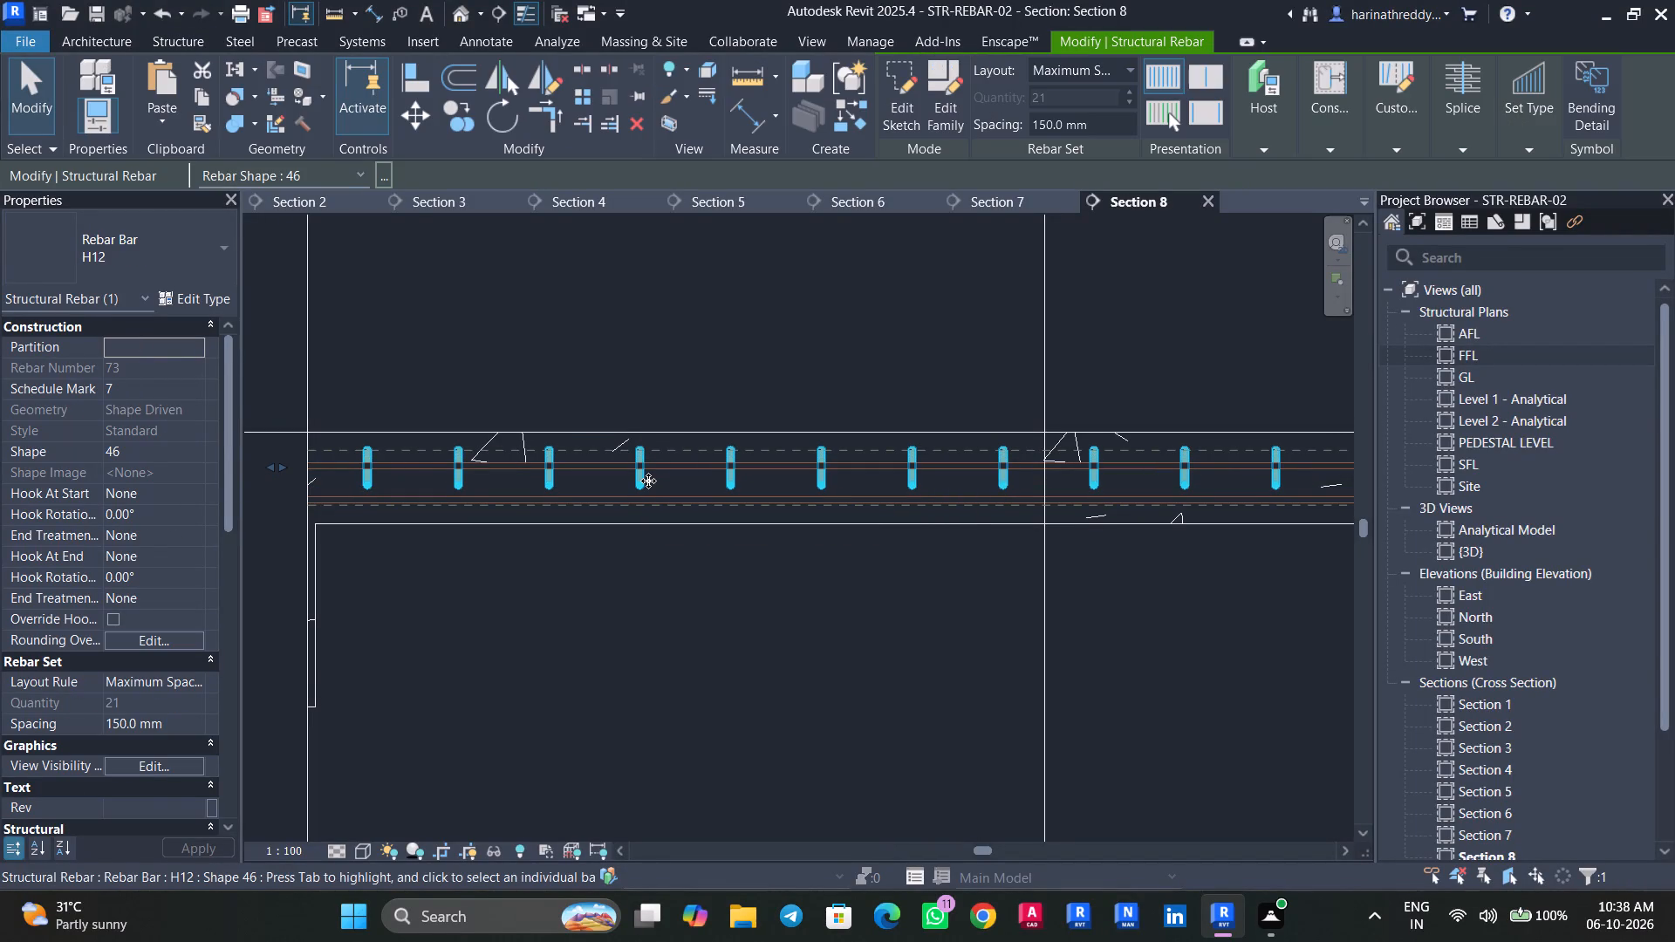
pyautogui.press('Down')
pyautogui.press('Escape')
# Nudge the lower H10 bar set up by one increment so it sits just below the cranked H12 bars.
pyautogui.click(703, 505)
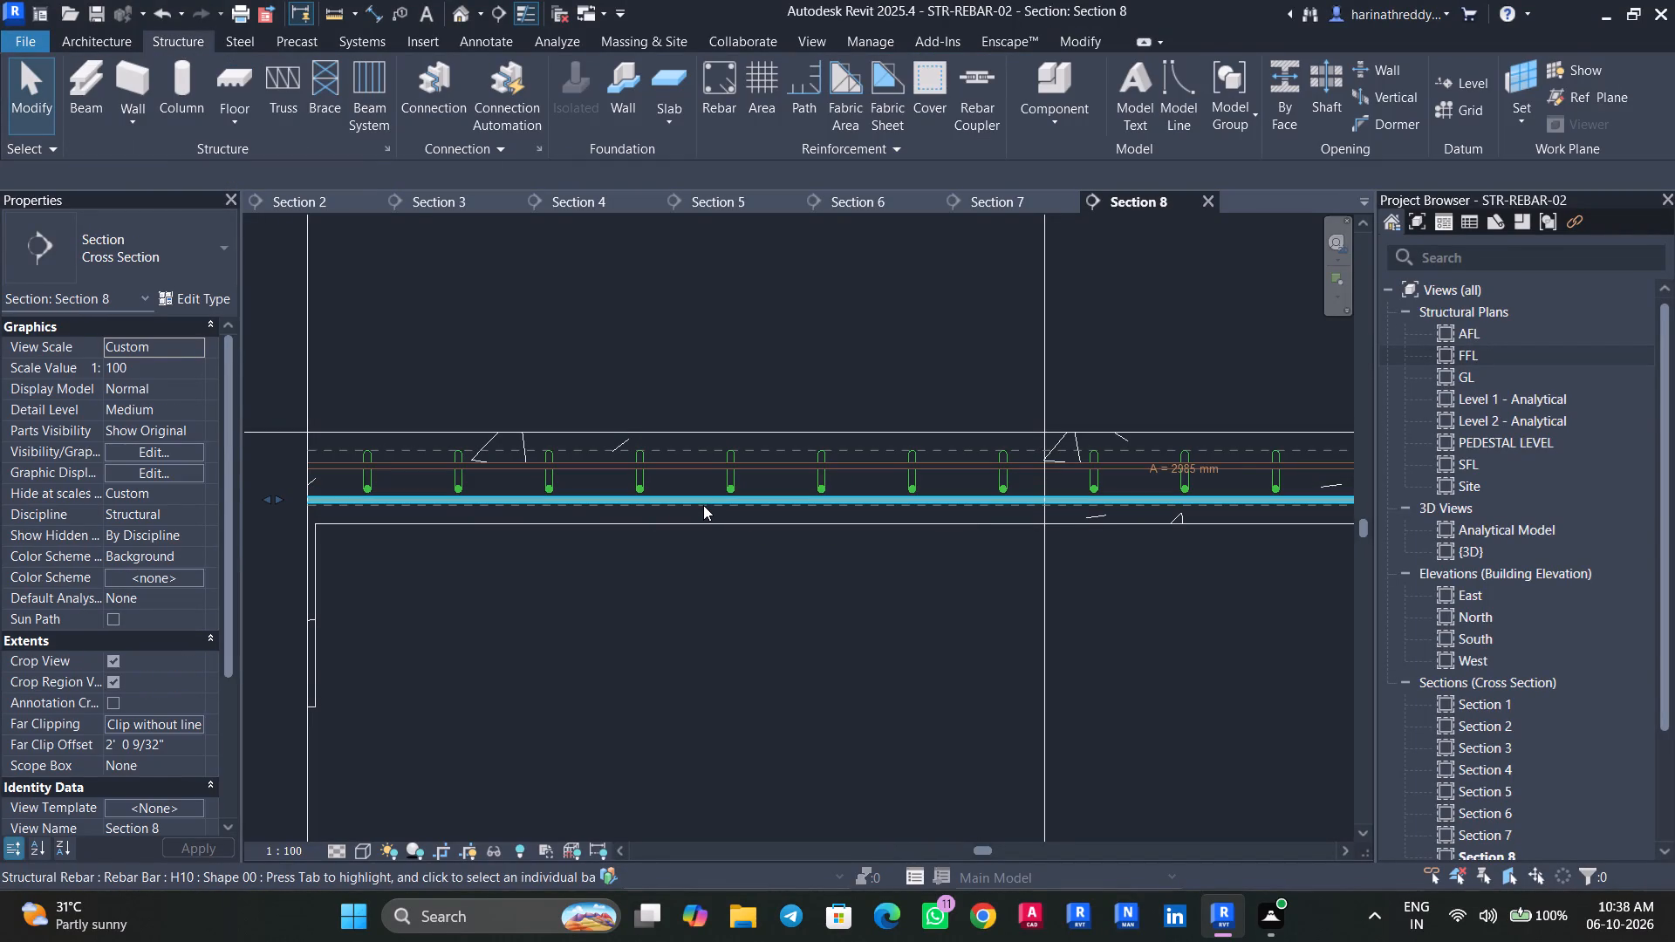
pyautogui.press('Up')
pyautogui.press('Up')
pyautogui.press('Down')
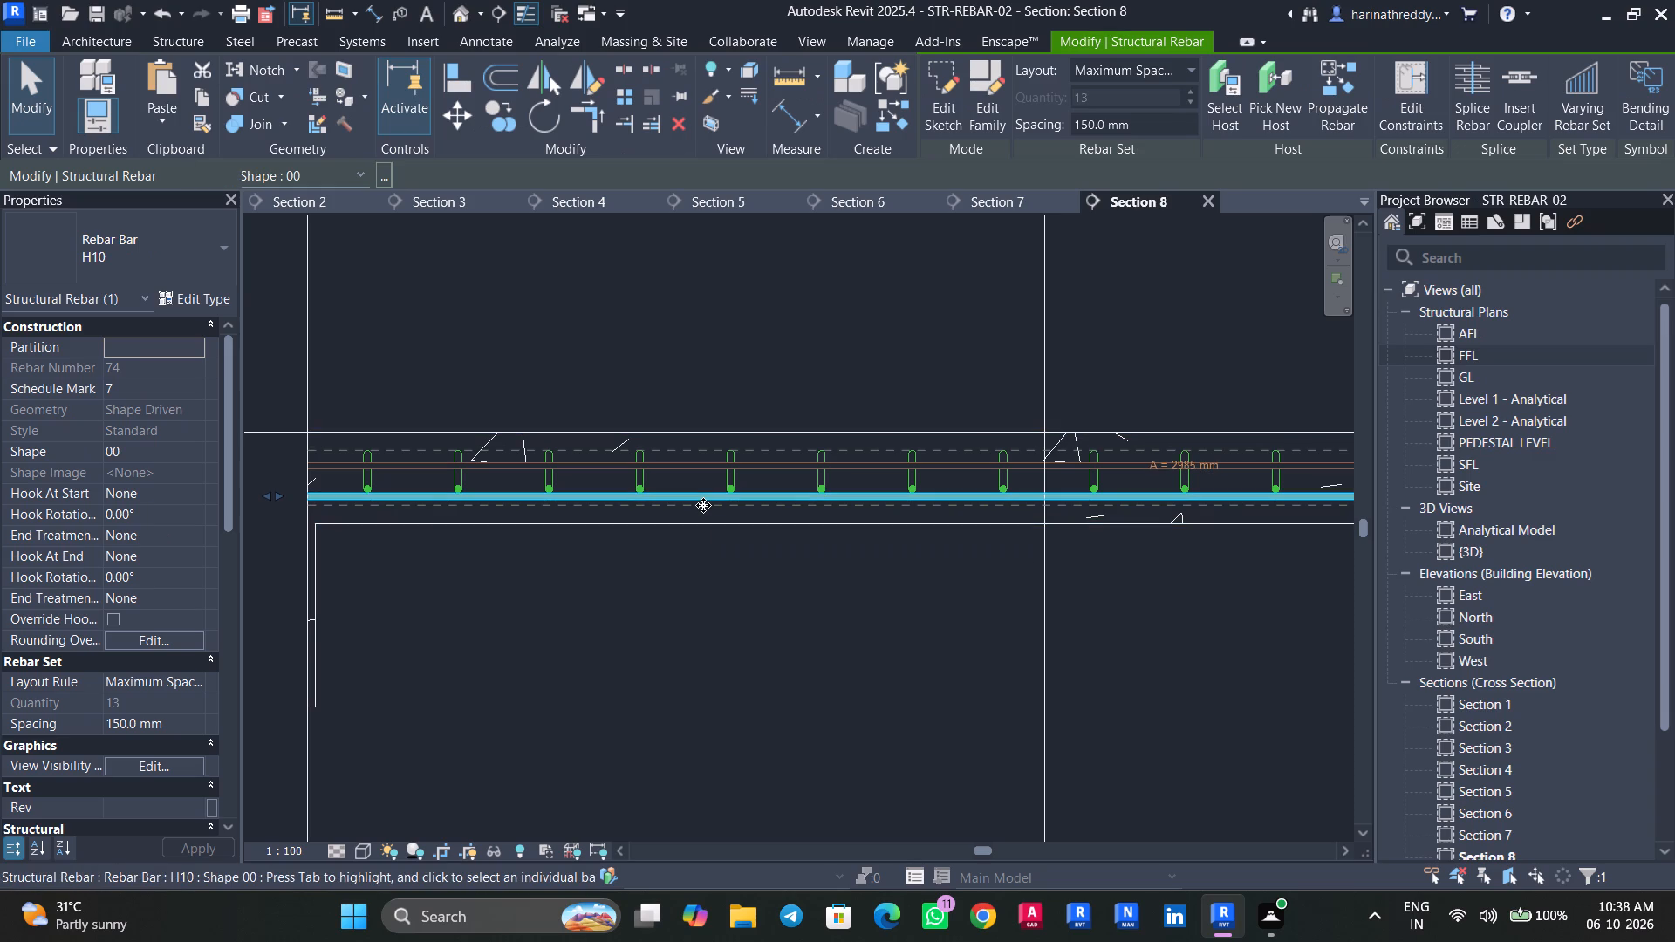
pyautogui.press('Escape')
# Place two straight H10 shape 00 bar sets at 150 mm maximum spacing, end-on, just below the lower and upper H10 bars.
pyautogui.click(854, 430)
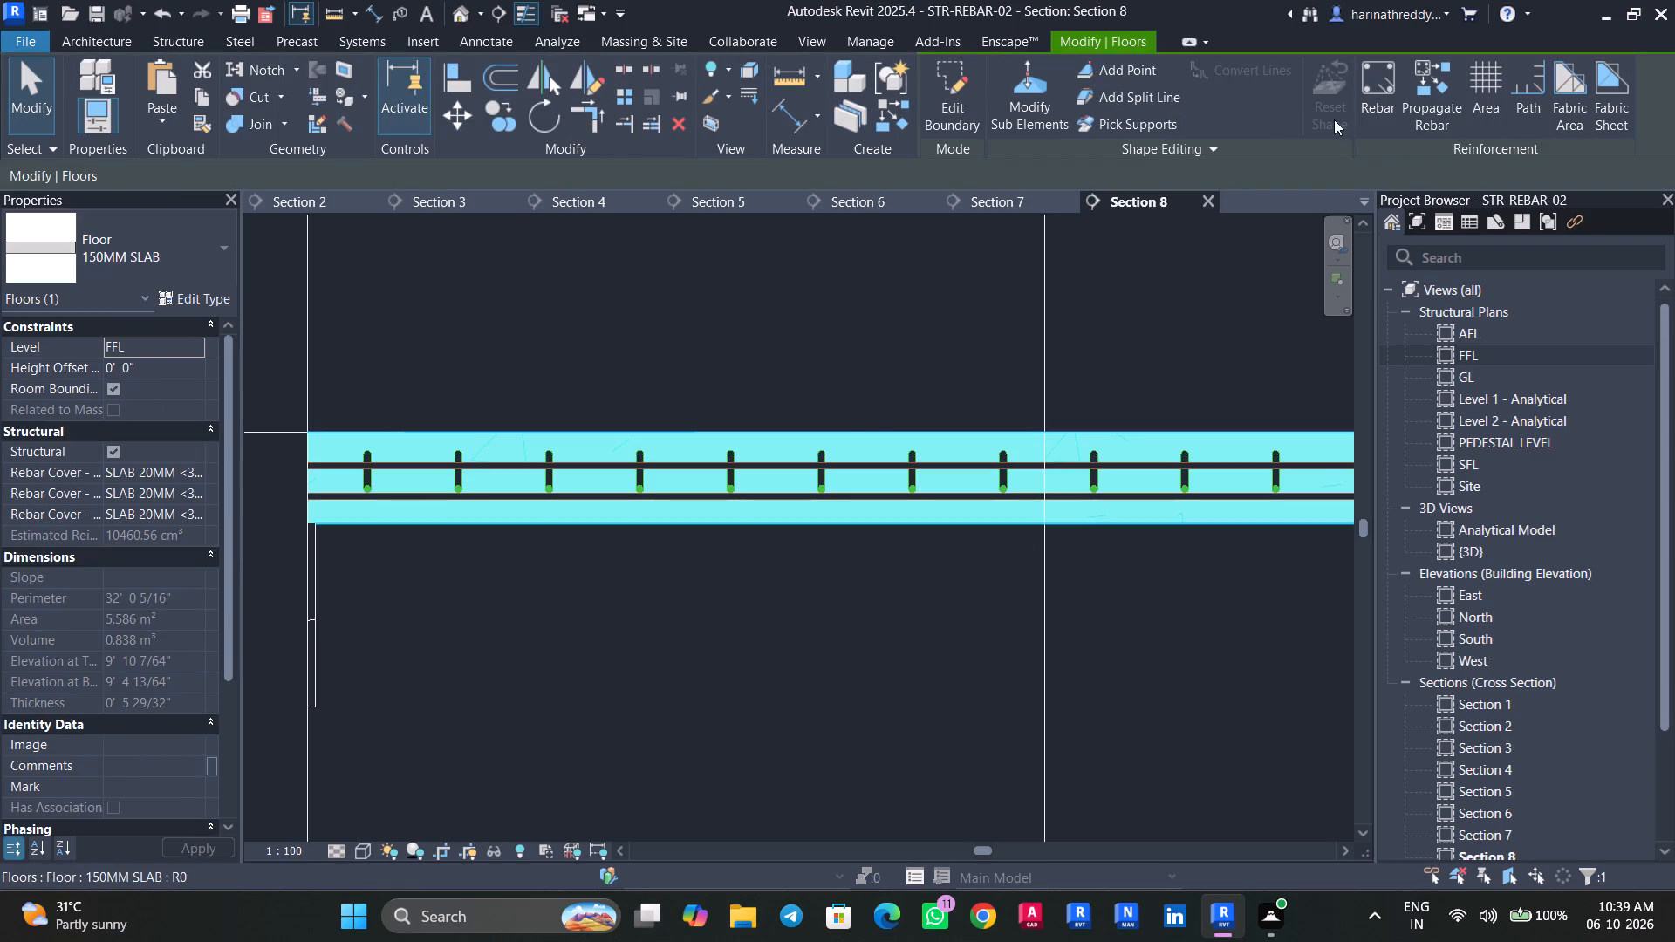
pyautogui.click(1373, 111)
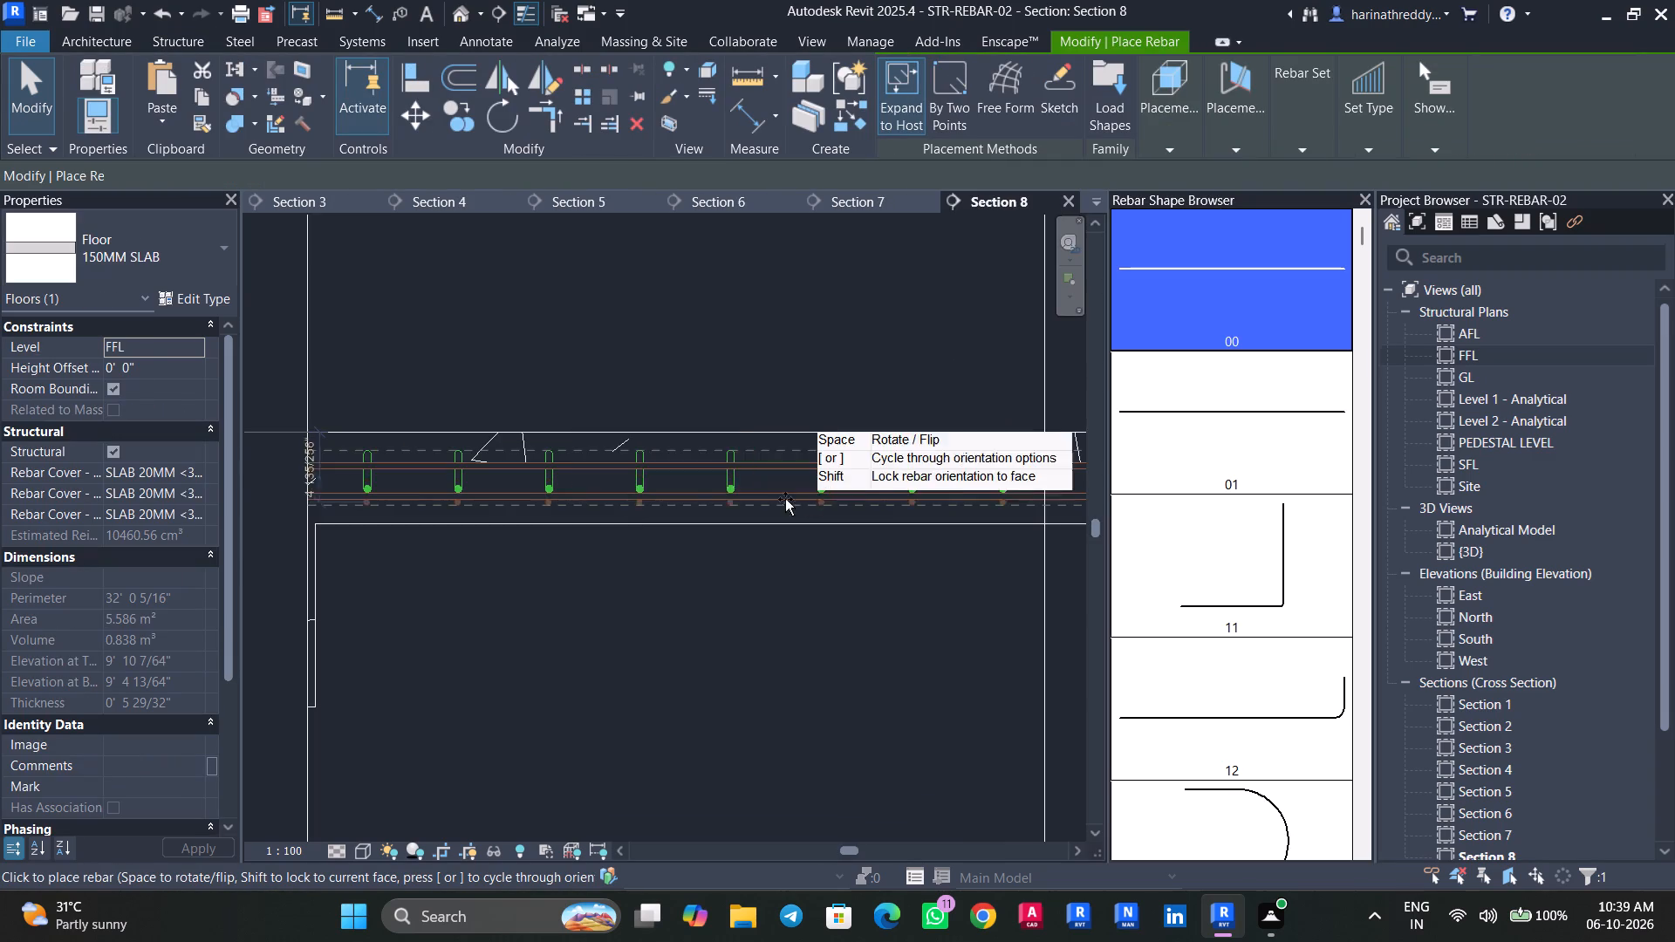
pyautogui.scroll(8, 628, 499)
pyautogui.click(627, 516)
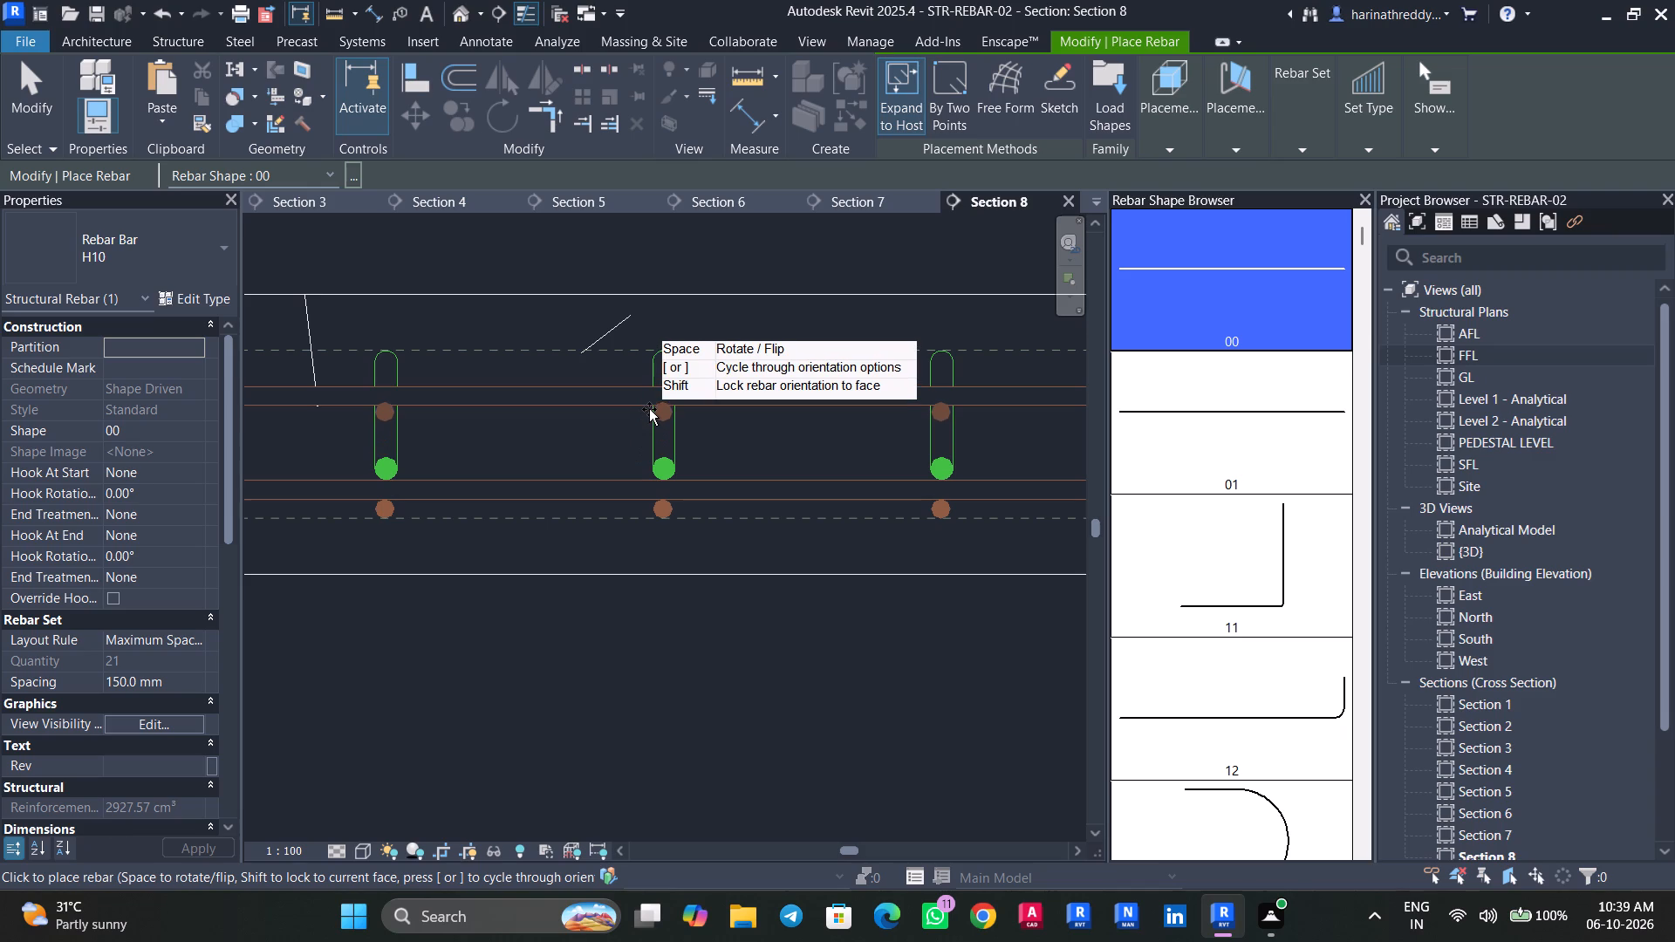
pyautogui.click(649, 413)
pyautogui.press('Escape')
pyautogui.press('Escape')
pyautogui.press('Escape')
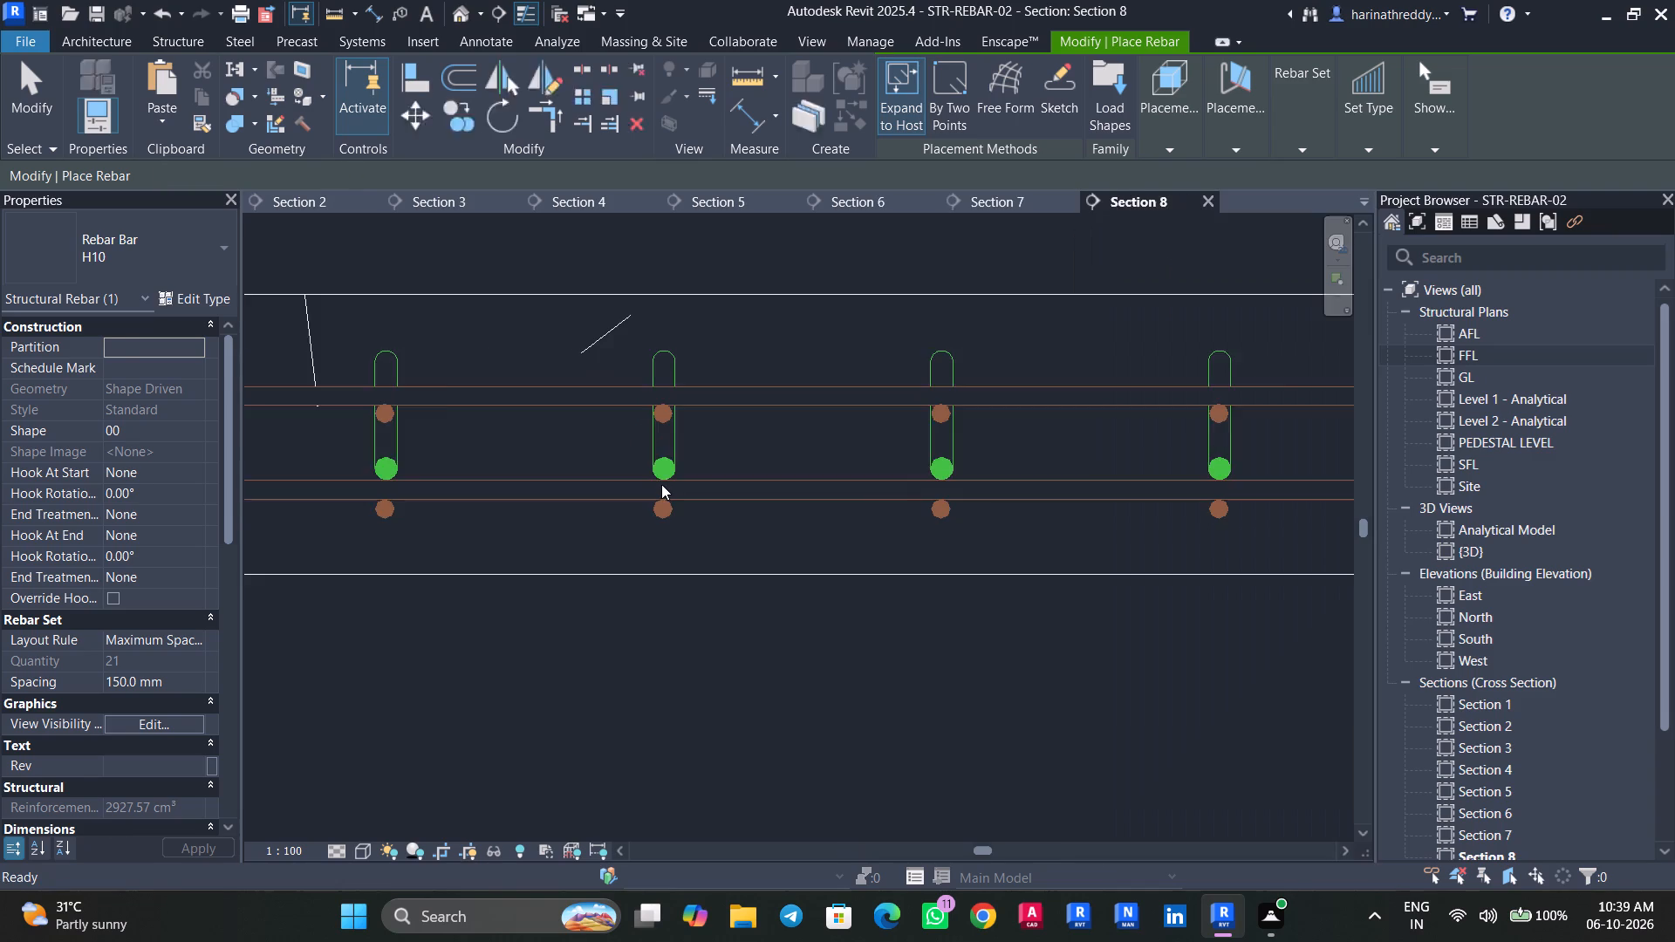
# Adjust the lower H10 bar set's out-of-plane extent in Section 8 so its last bar lines up under the last cranked H12 bar.
pyautogui.scroll(-6, 661, 484)
pyautogui.scroll(1, 662, 486)
pyautogui.scroll(-1, 662, 486)
pyautogui.scroll(1, 612, 525)
pyautogui.moveTo(611, 527); pyautogui.dragTo(897, 600, button='middle')
pyautogui.scroll(5, 506, 570)
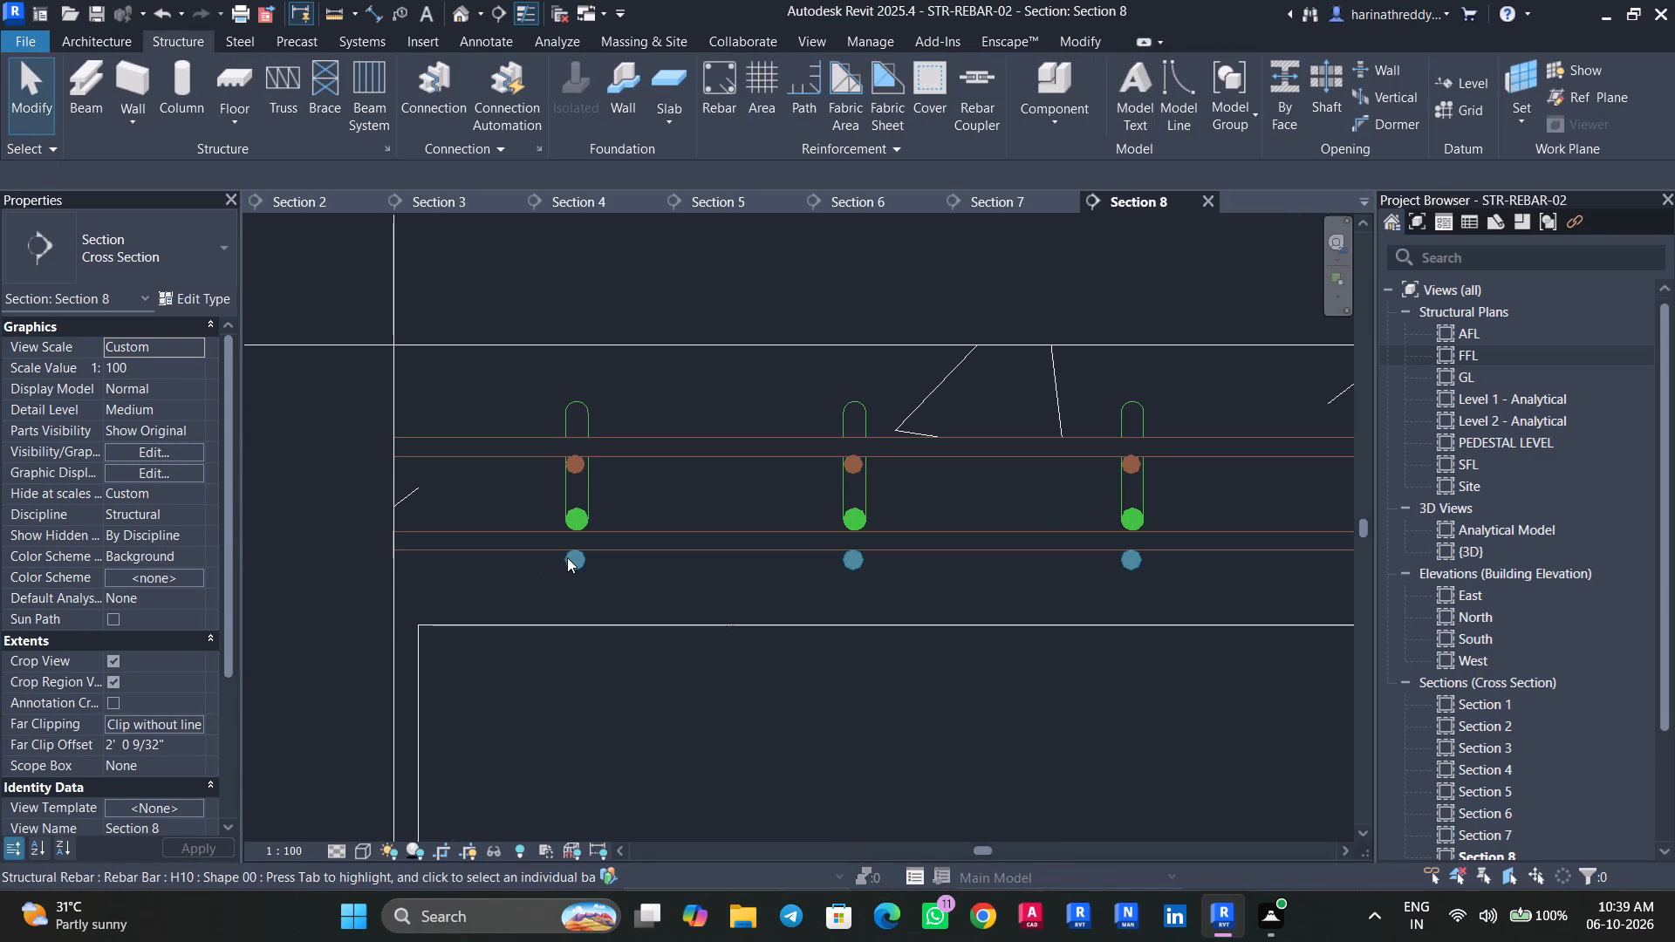
pyautogui.click(567, 557)
pyautogui.scroll(-4, 820, 573)
pyautogui.scroll(1, 819, 571)
pyautogui.scroll(-1, 819, 571)
pyautogui.moveTo(932, 628); pyautogui.dragTo(245, 588, button='middle')
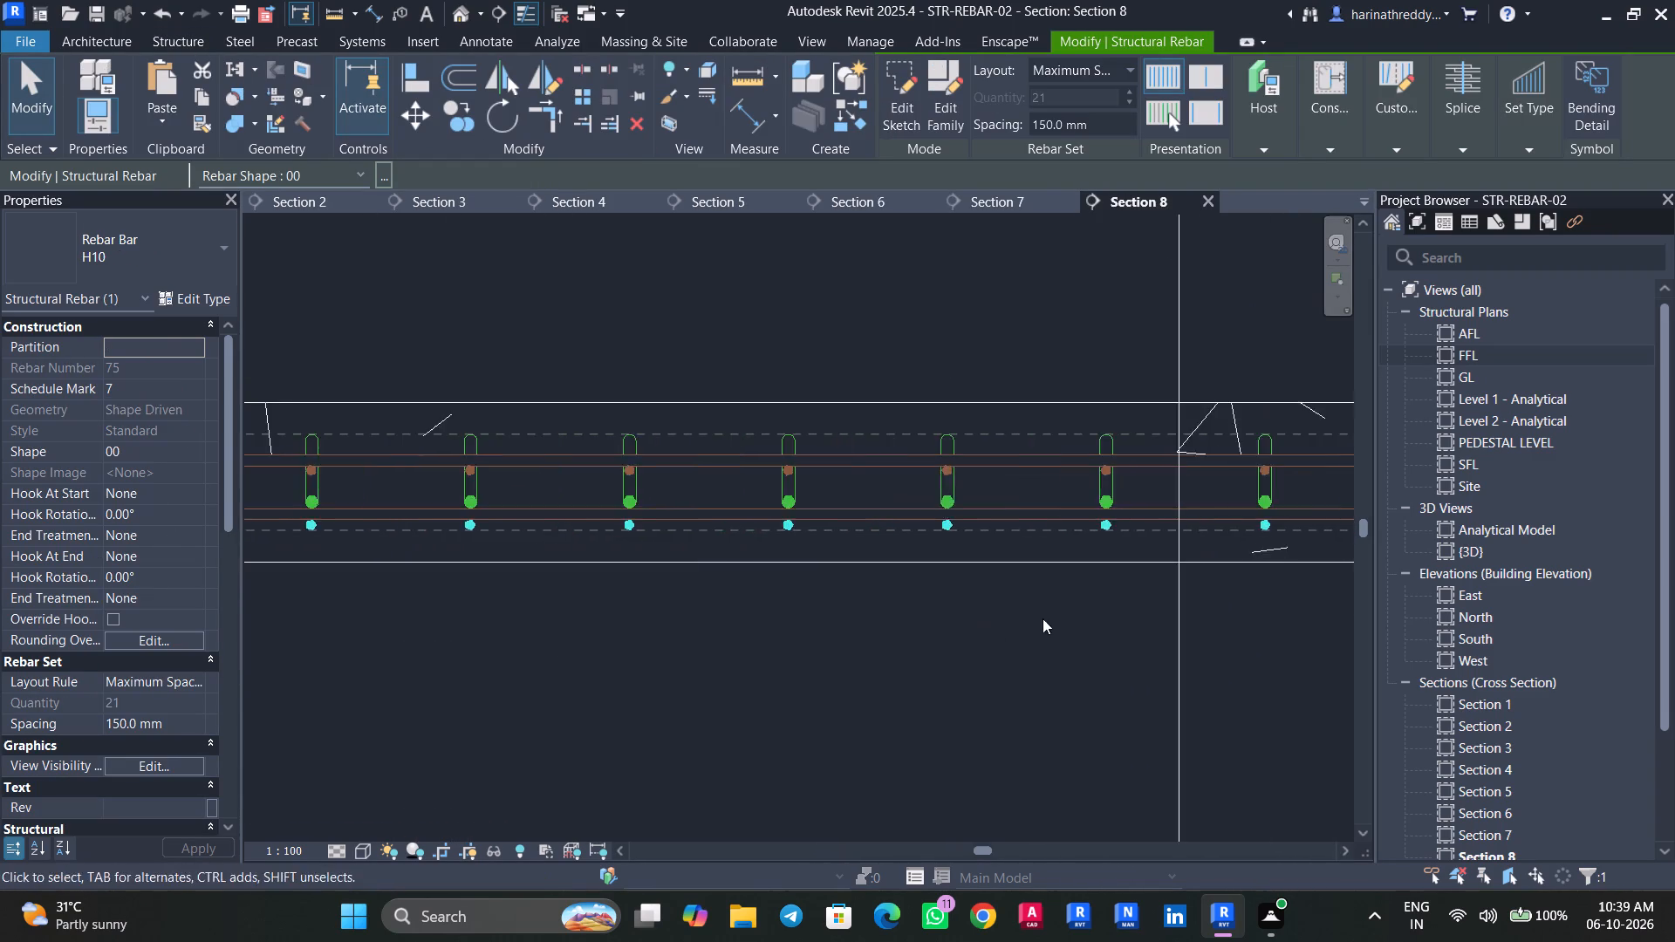
pyautogui.moveTo(979, 631); pyautogui.dragTo(474, 631, button='middle')
pyautogui.moveTo(1049, 649); pyautogui.dragTo(599, 638, button='middle')
pyautogui.moveTo(1190, 639); pyautogui.dragTo(851, 655, button='middle')
pyautogui.moveTo(1209, 616); pyautogui.dragTo(748, 633, button='middle')
pyautogui.moveTo(1010, 625); pyautogui.dragTo(936, 631, button='middle')
pyautogui.scroll(1, 977, 631)
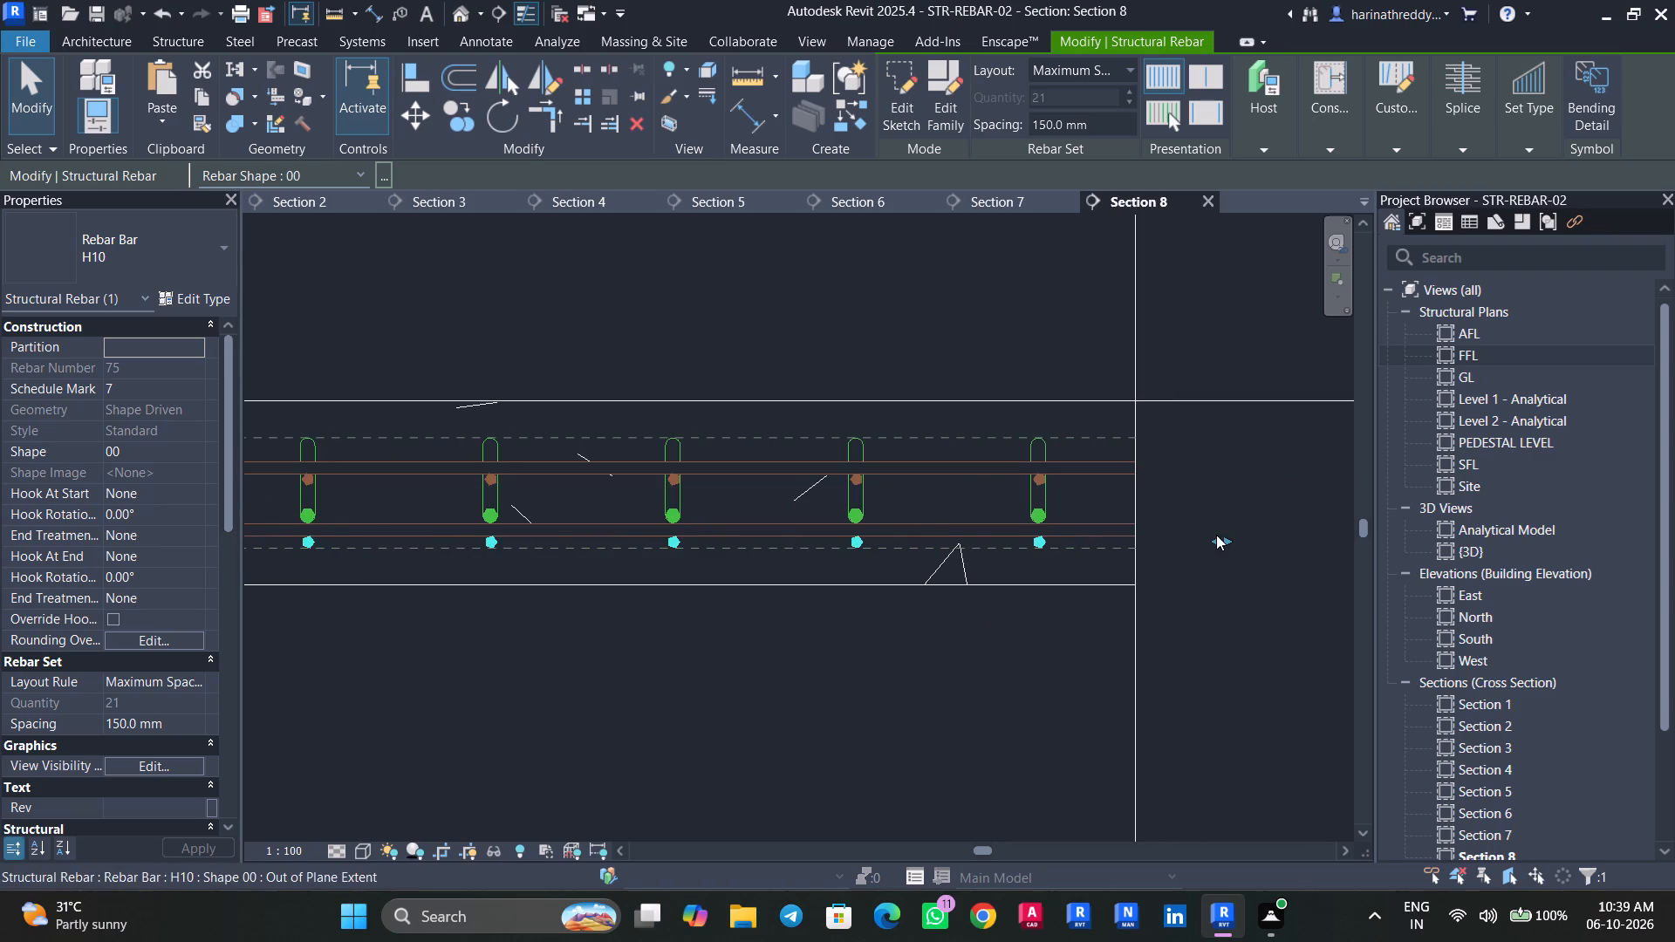
pyautogui.moveTo(1214, 536); pyautogui.dragTo(1018, 540)
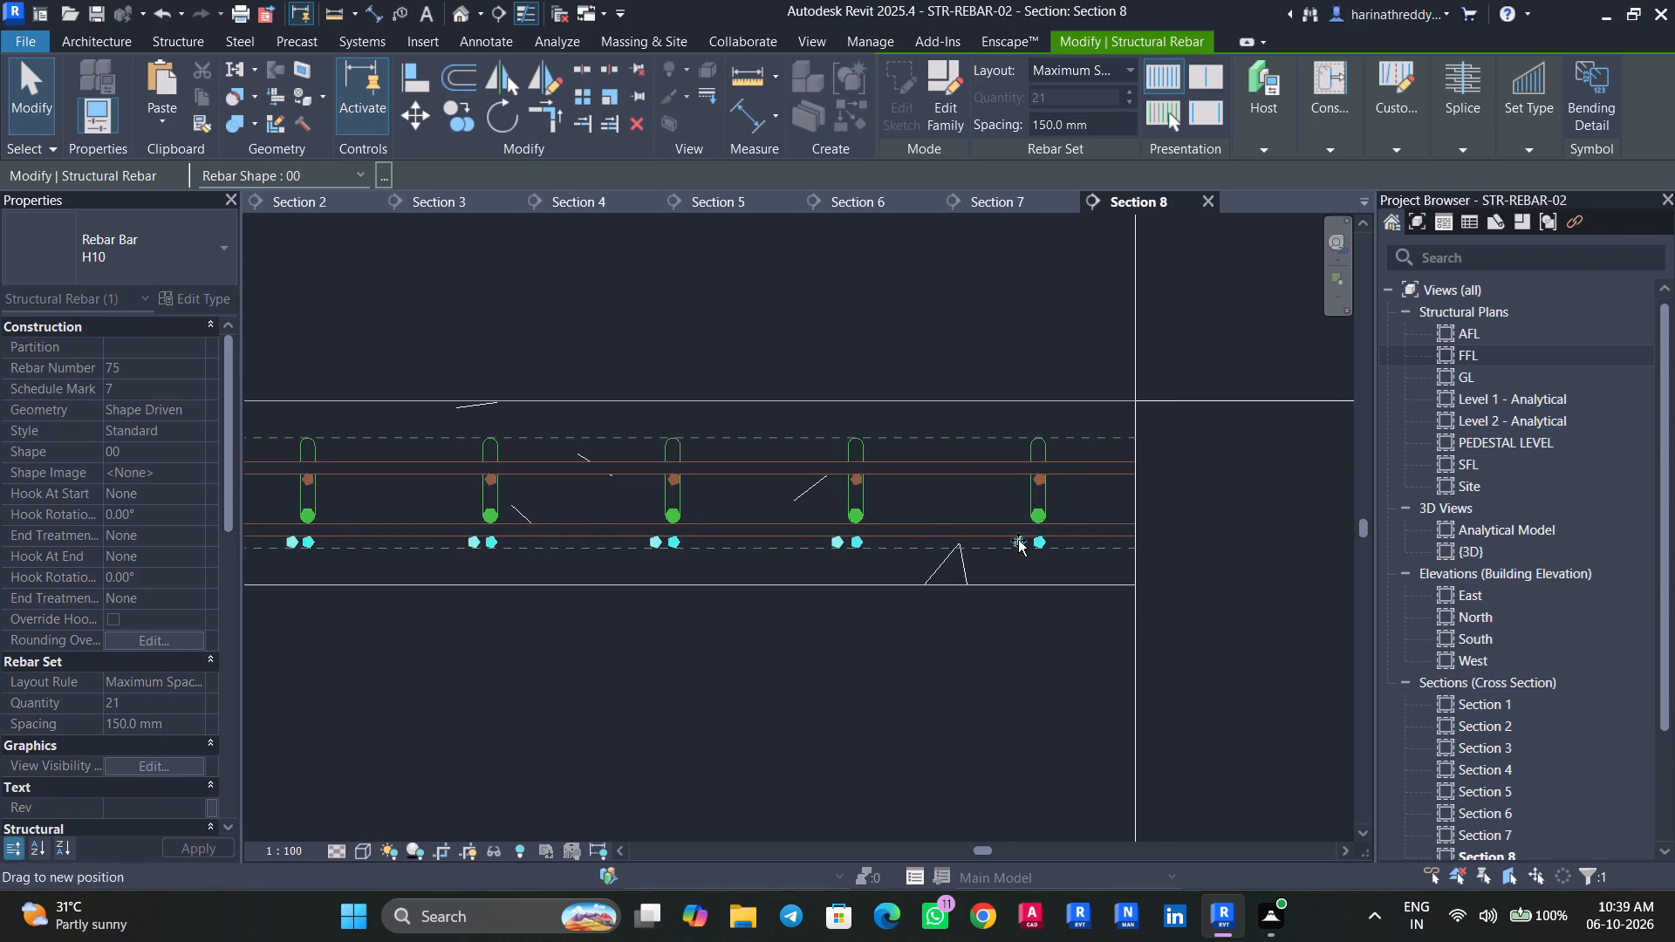
pyautogui.moveTo(1018, 540); pyautogui.dragTo(1042, 538)
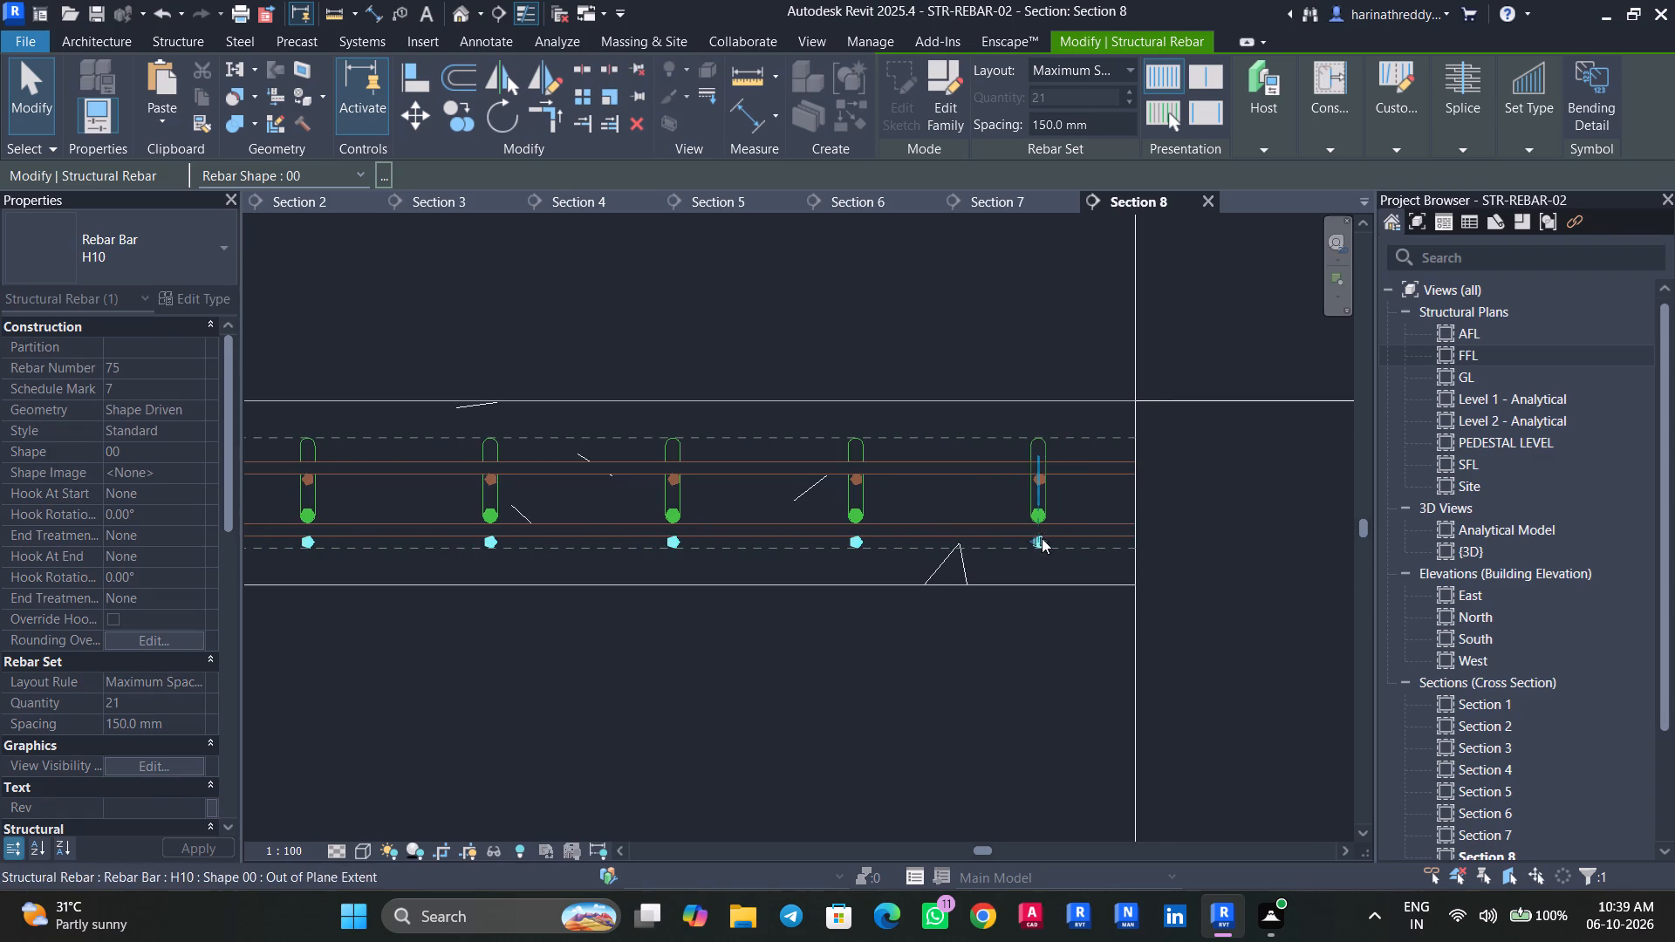
pyautogui.press('Escape')
pyautogui.press('Escape')
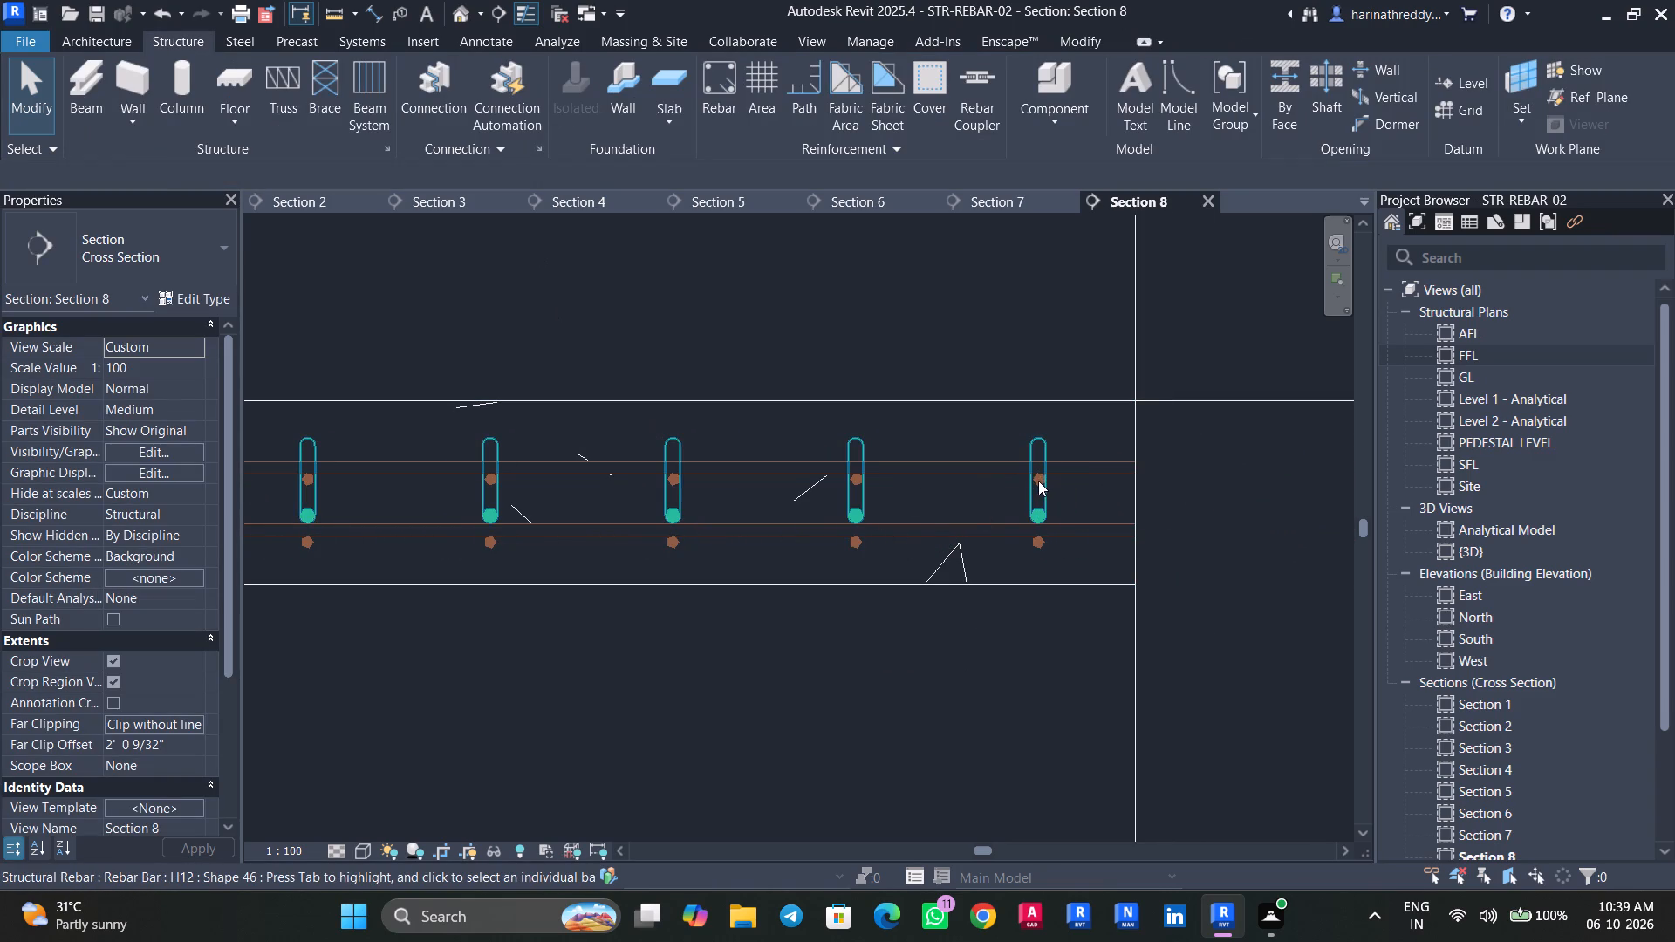
# Select all matching H10 bars and set them to show unobscured in the {3D} view.
pyautogui.click(1038, 481)
pyautogui.press('s')
pyautogui.press('a')
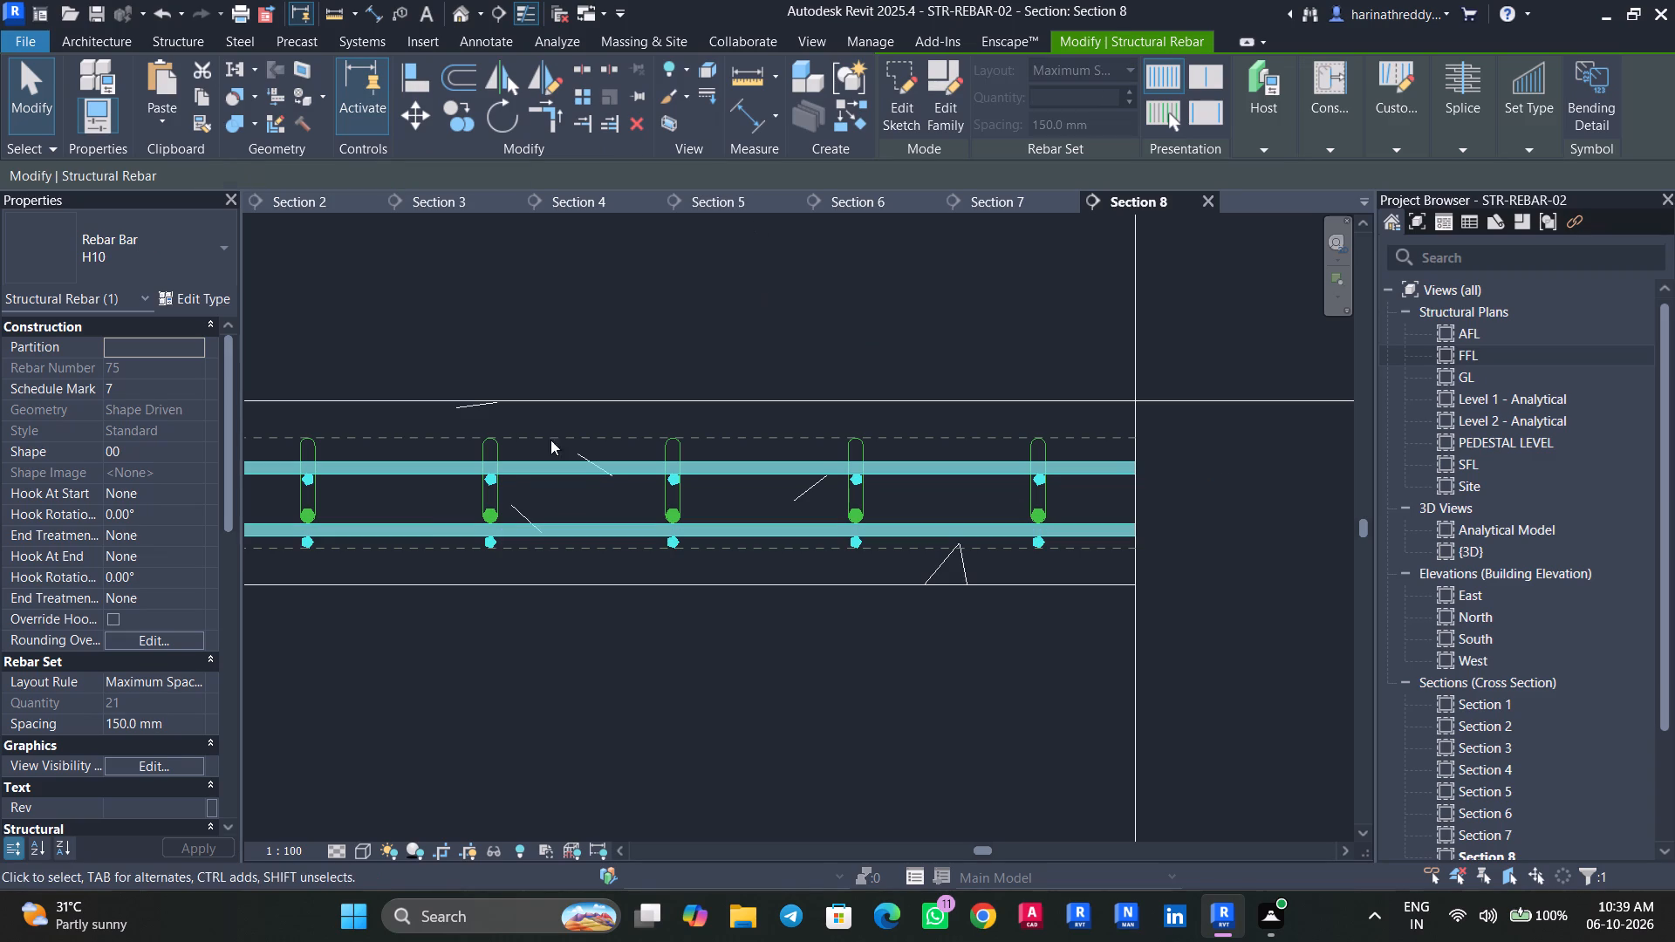
pyautogui.click(160, 759)
pyautogui.click(1000, 400)
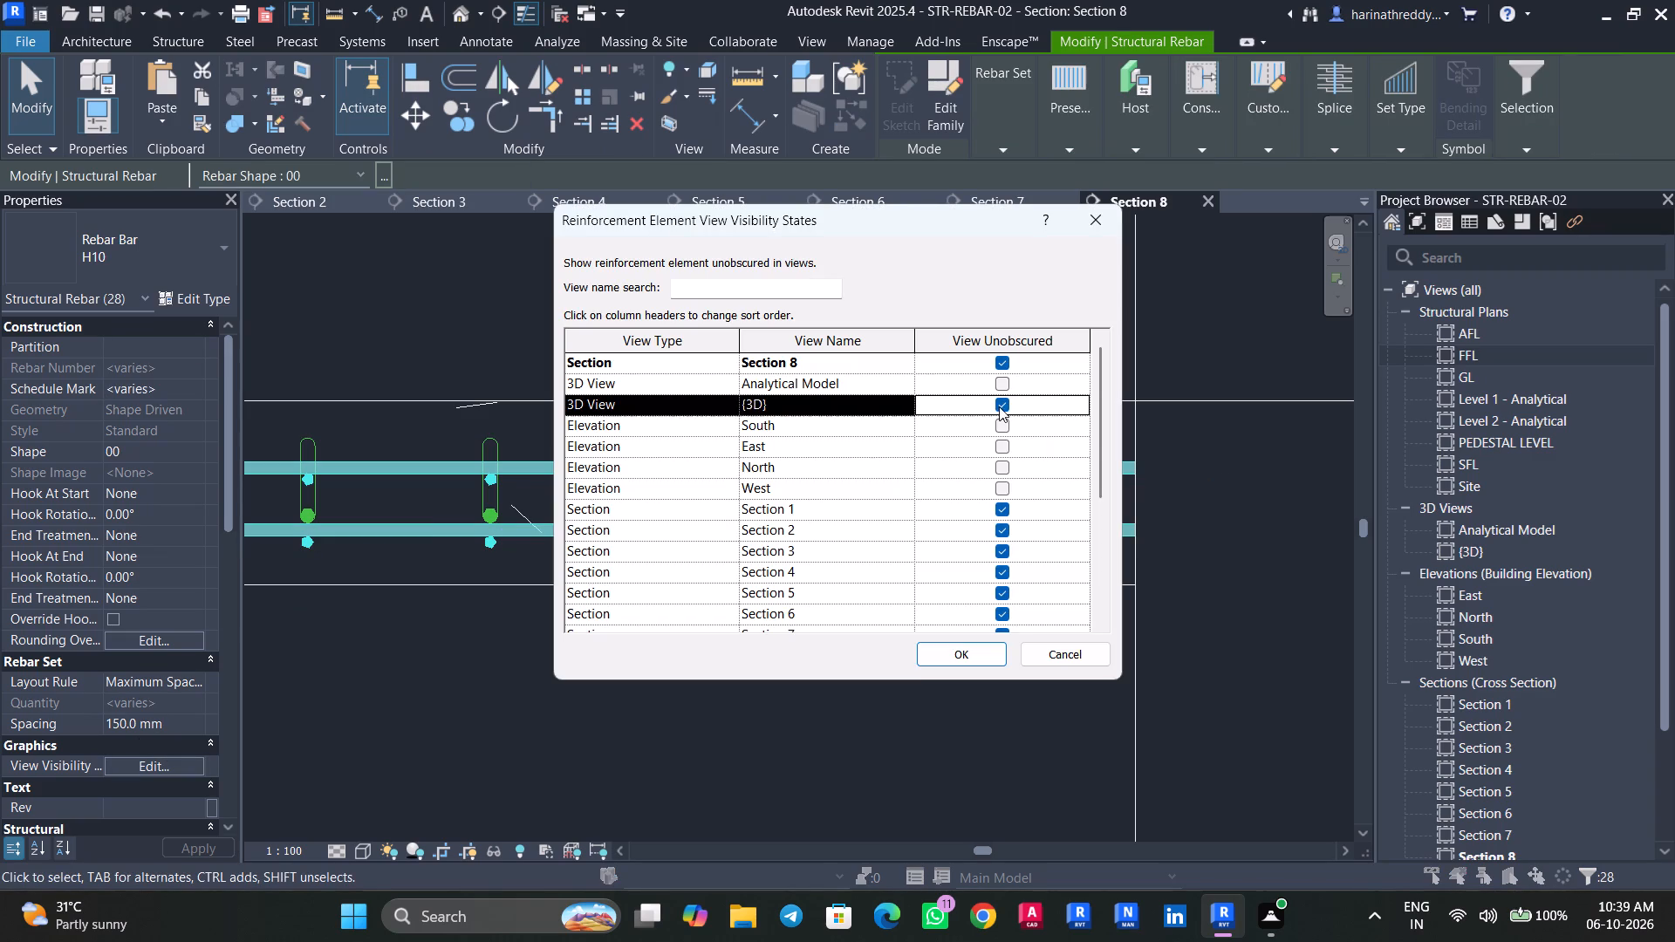
pyautogui.click(926, 655)
# Isolate the 150MM SLAB floor with a section box in the 3D view and examine its straight and cranked bar layout from several angles.
pyautogui.click(450, 17)
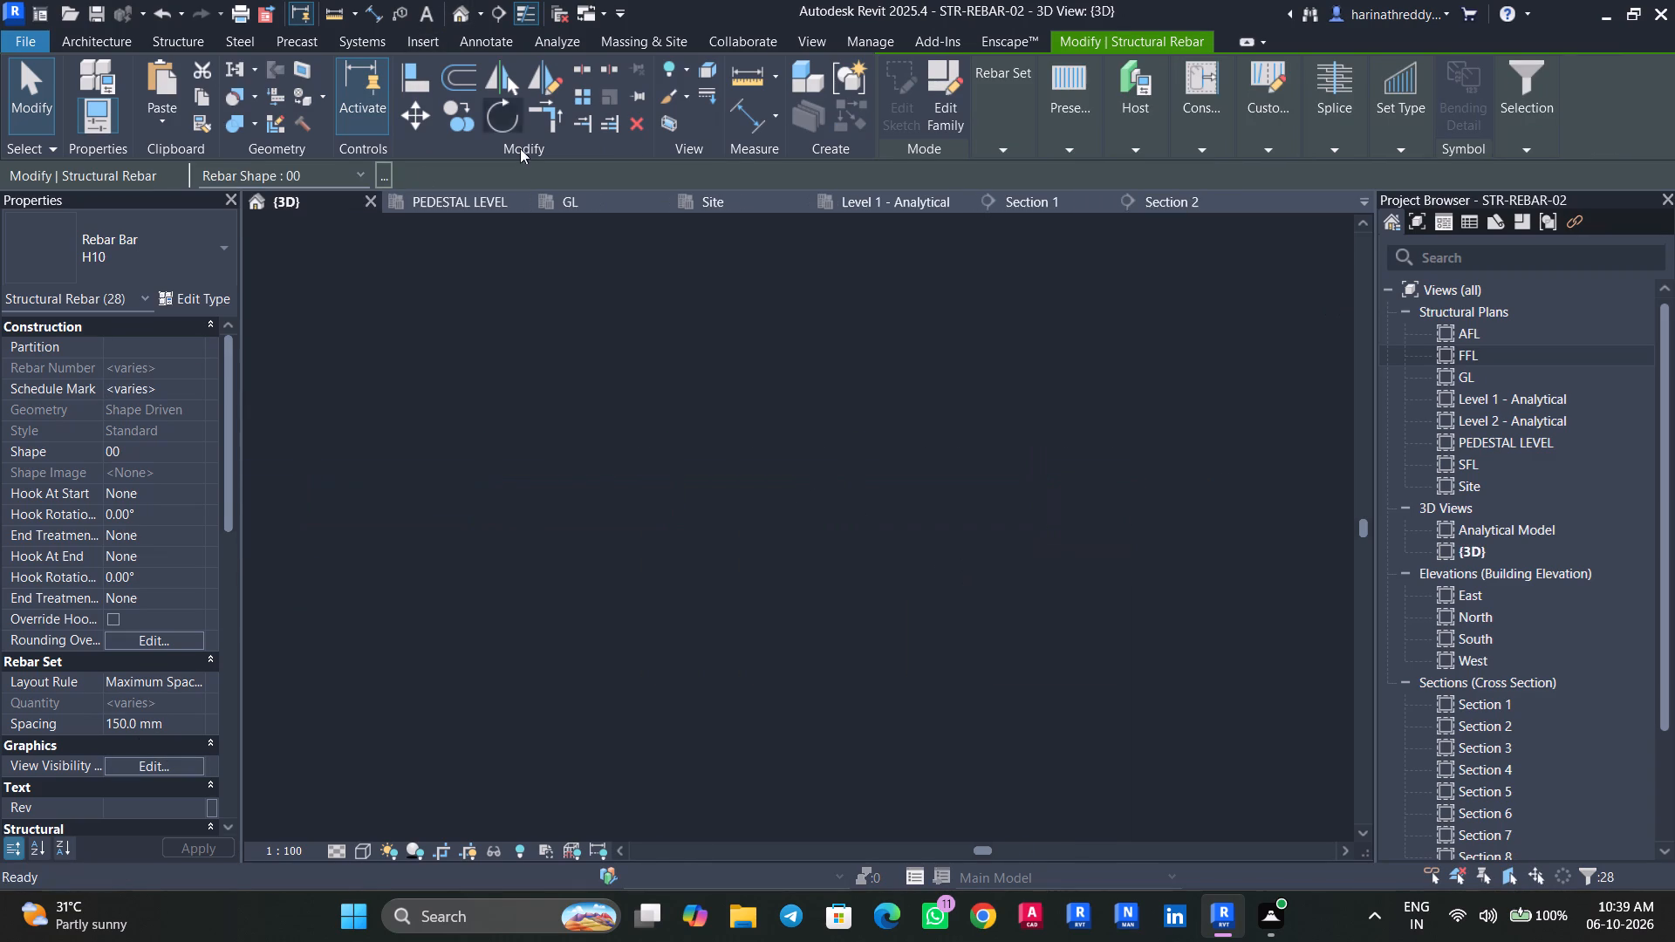
pyautogui.press('Escape')
pyautogui.press('Escape')
pyautogui.scroll(4, 792, 584)
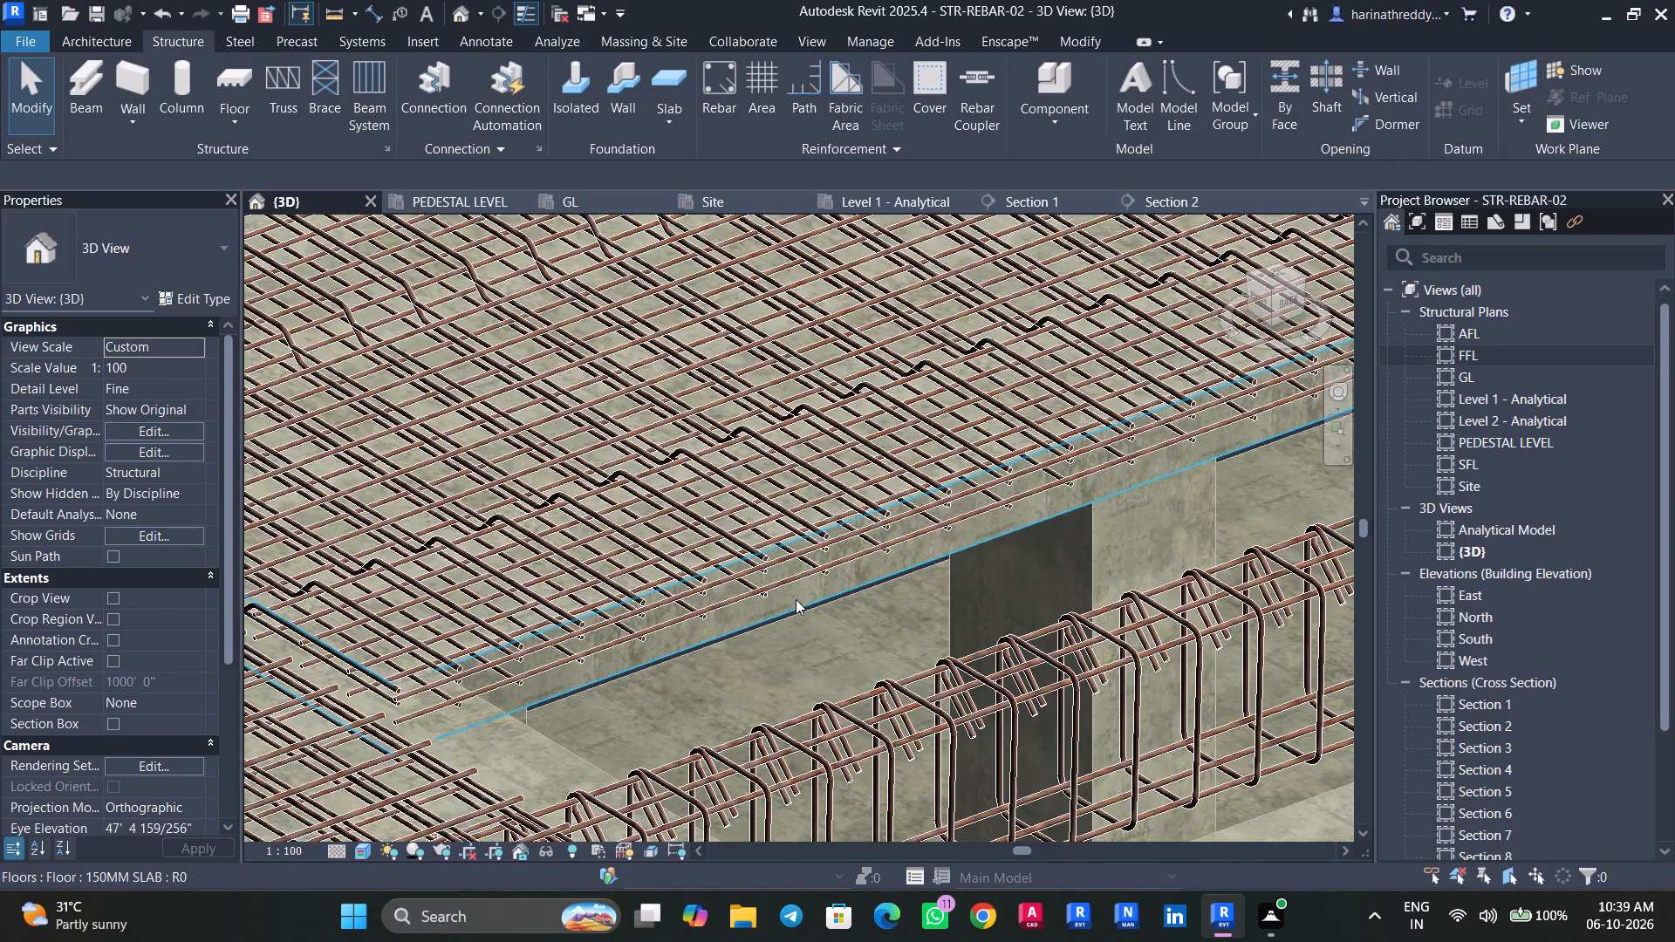
pyautogui.click(796, 602)
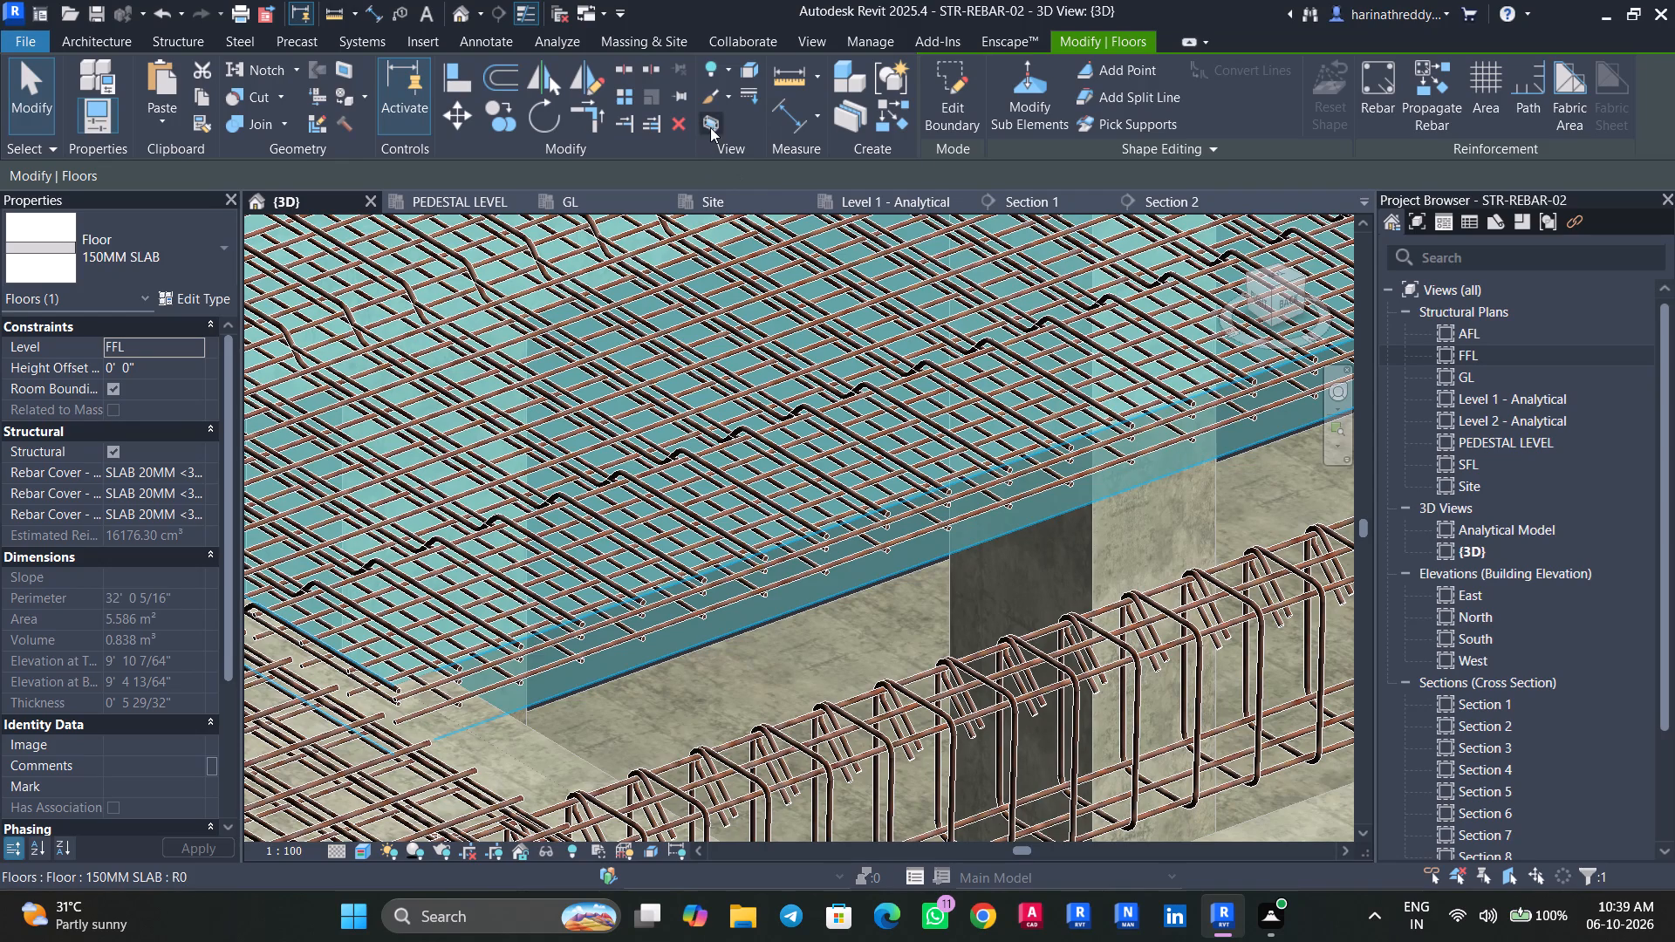
pyautogui.click(710, 127)
pyautogui.scroll(4, 802, 617)
pyautogui.scroll(-1, 803, 613)
pyautogui.scroll(11, 810, 607)
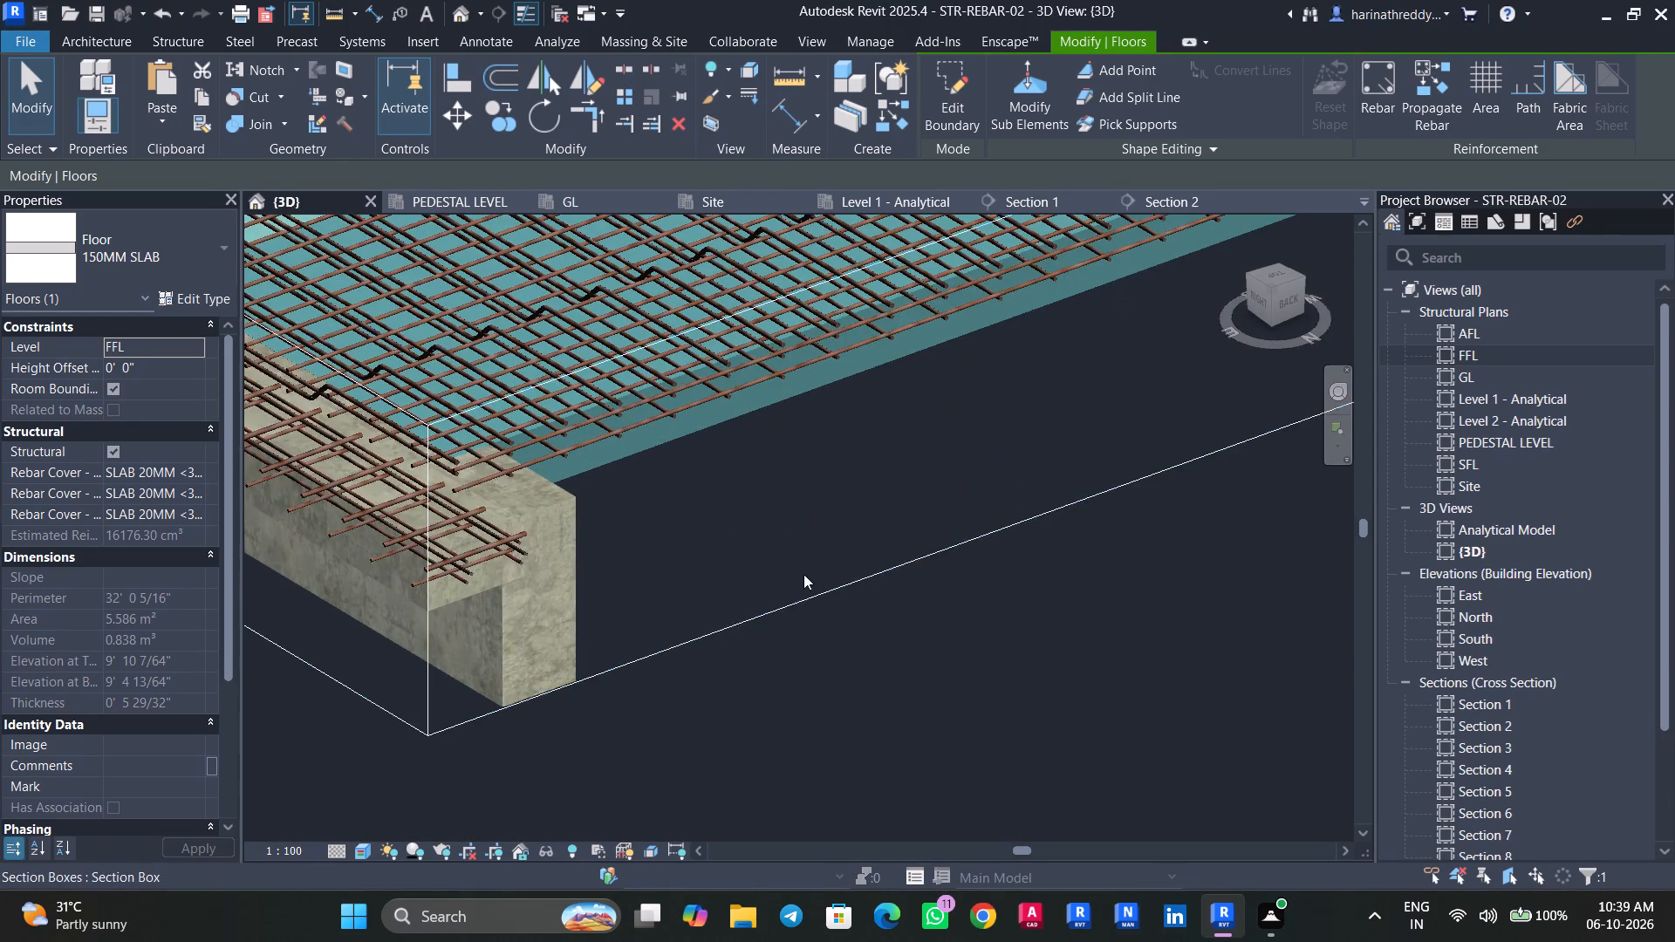
pyautogui.keyDown('shift'); pyautogui.moveTo(801, 564); pyautogui.dragTo(788, 578, button='middle'); pyautogui.keyUp('shift')
pyautogui.moveTo(773, 538); pyautogui.dragTo(793, 625, button='middle')
pyautogui.keyDown('shift'); pyautogui.scroll(1, 794, 625); pyautogui.keyUp('shift')
pyautogui.keyDown('shift'); pyautogui.moveTo(814, 618); pyautogui.dragTo(940, 619, button='middle'); pyautogui.keyUp('shift')
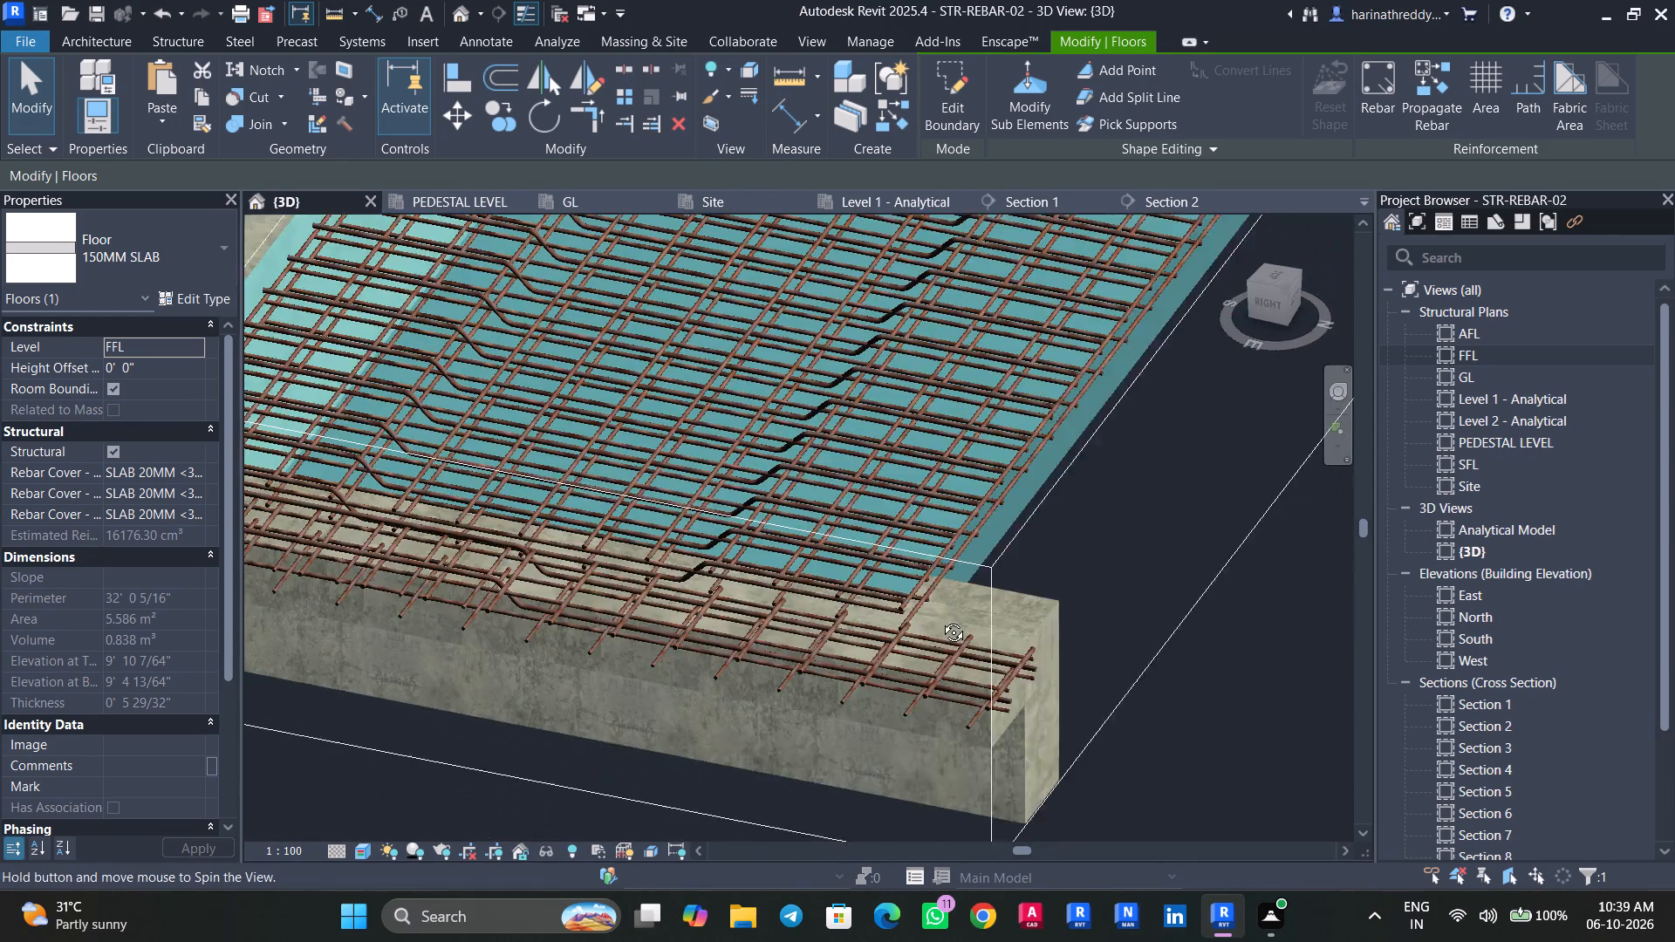
pyautogui.keyDown('shift'); pyautogui.moveTo(940, 619); pyautogui.dragTo(947, 618, button='middle'); pyautogui.keyUp('shift')
pyautogui.scroll(10, 424, 256)
pyautogui.scroll(1, 484, 446)
pyautogui.scroll(-7, 484, 446)
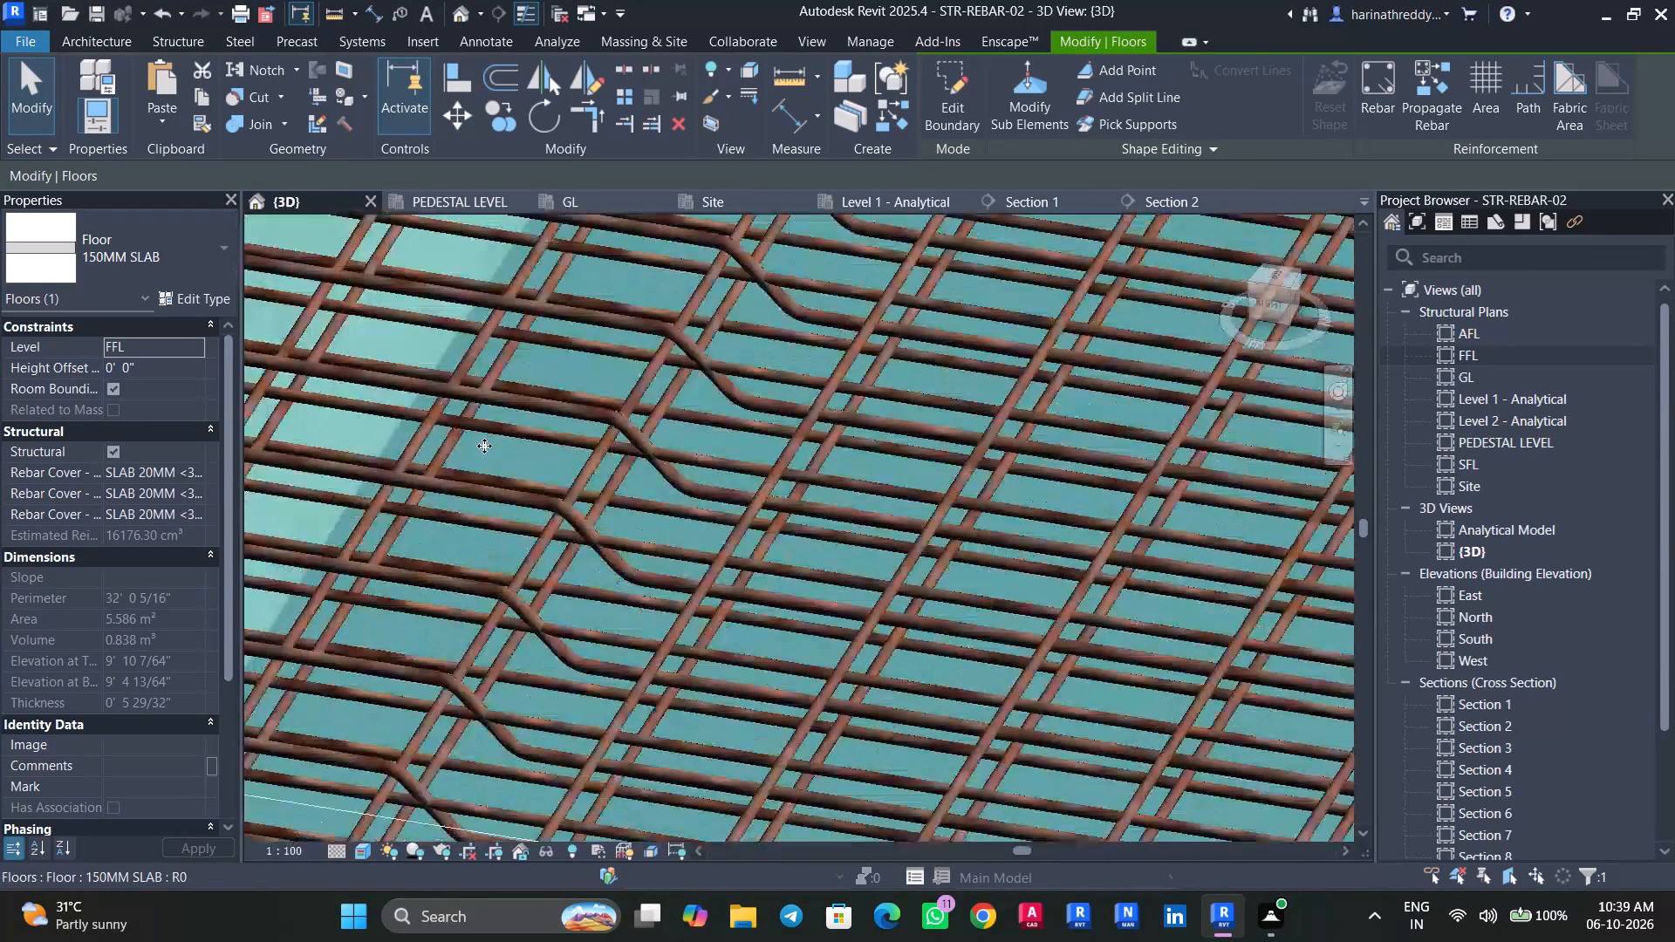
pyautogui.scroll(-1, 484, 446)
pyautogui.keyDown('shift'); pyautogui.moveTo(689, 512); pyautogui.dragTo(669, 467, button='middle'); pyautogui.keyUp('shift')
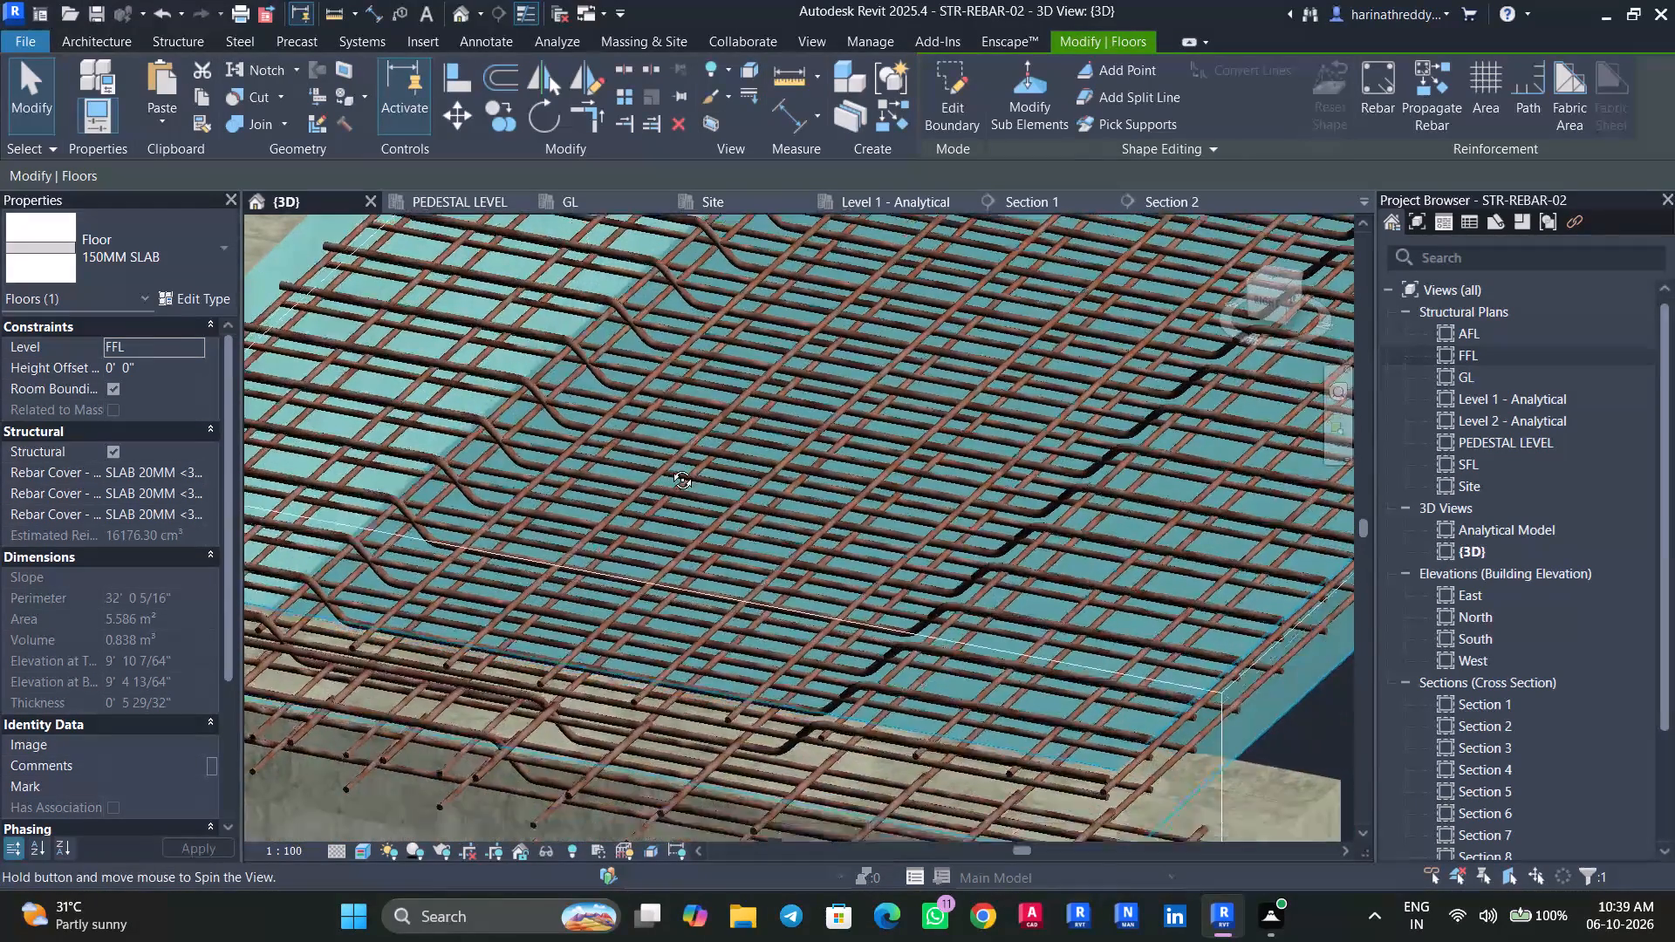
pyautogui.keyDown('shift'); pyautogui.moveTo(669, 467); pyautogui.dragTo(876, 435, button='middle'); pyautogui.keyUp('shift')
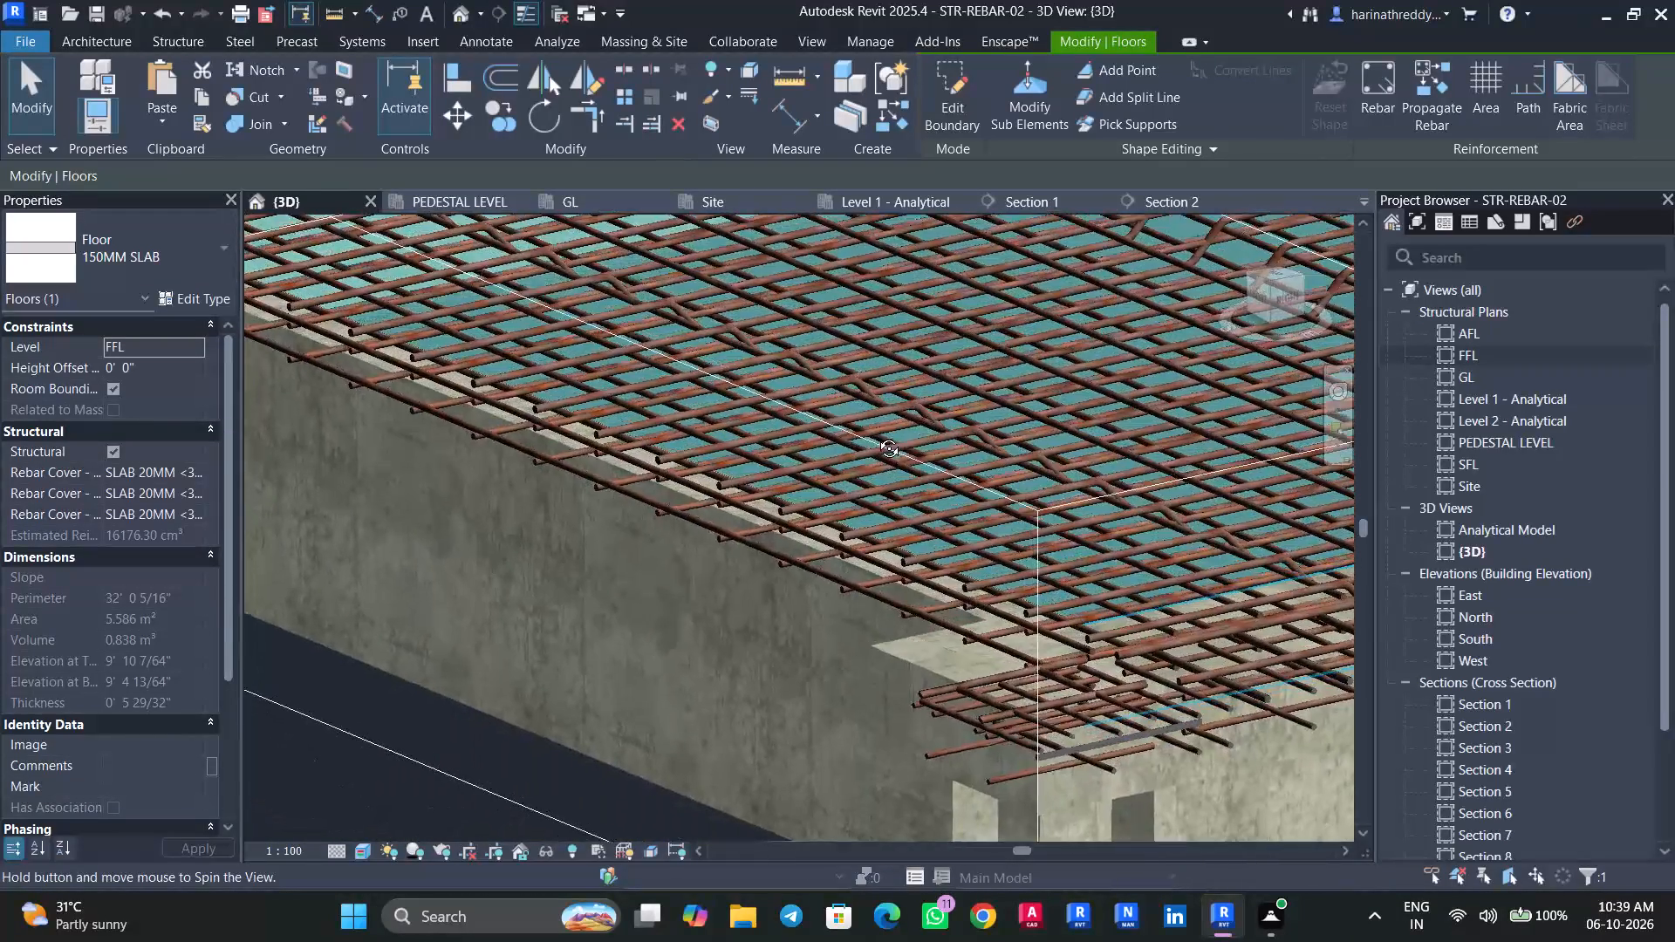
pyautogui.keyDown('shift'); pyautogui.moveTo(876, 435); pyautogui.dragTo(714, 499, button='middle'); pyautogui.keyUp('shift')
pyautogui.scroll(-7, 713, 495)
pyautogui.keyDown('shift'); pyautogui.moveTo(773, 452); pyautogui.dragTo(598, 422, button='middle'); pyautogui.keyUp('shift')
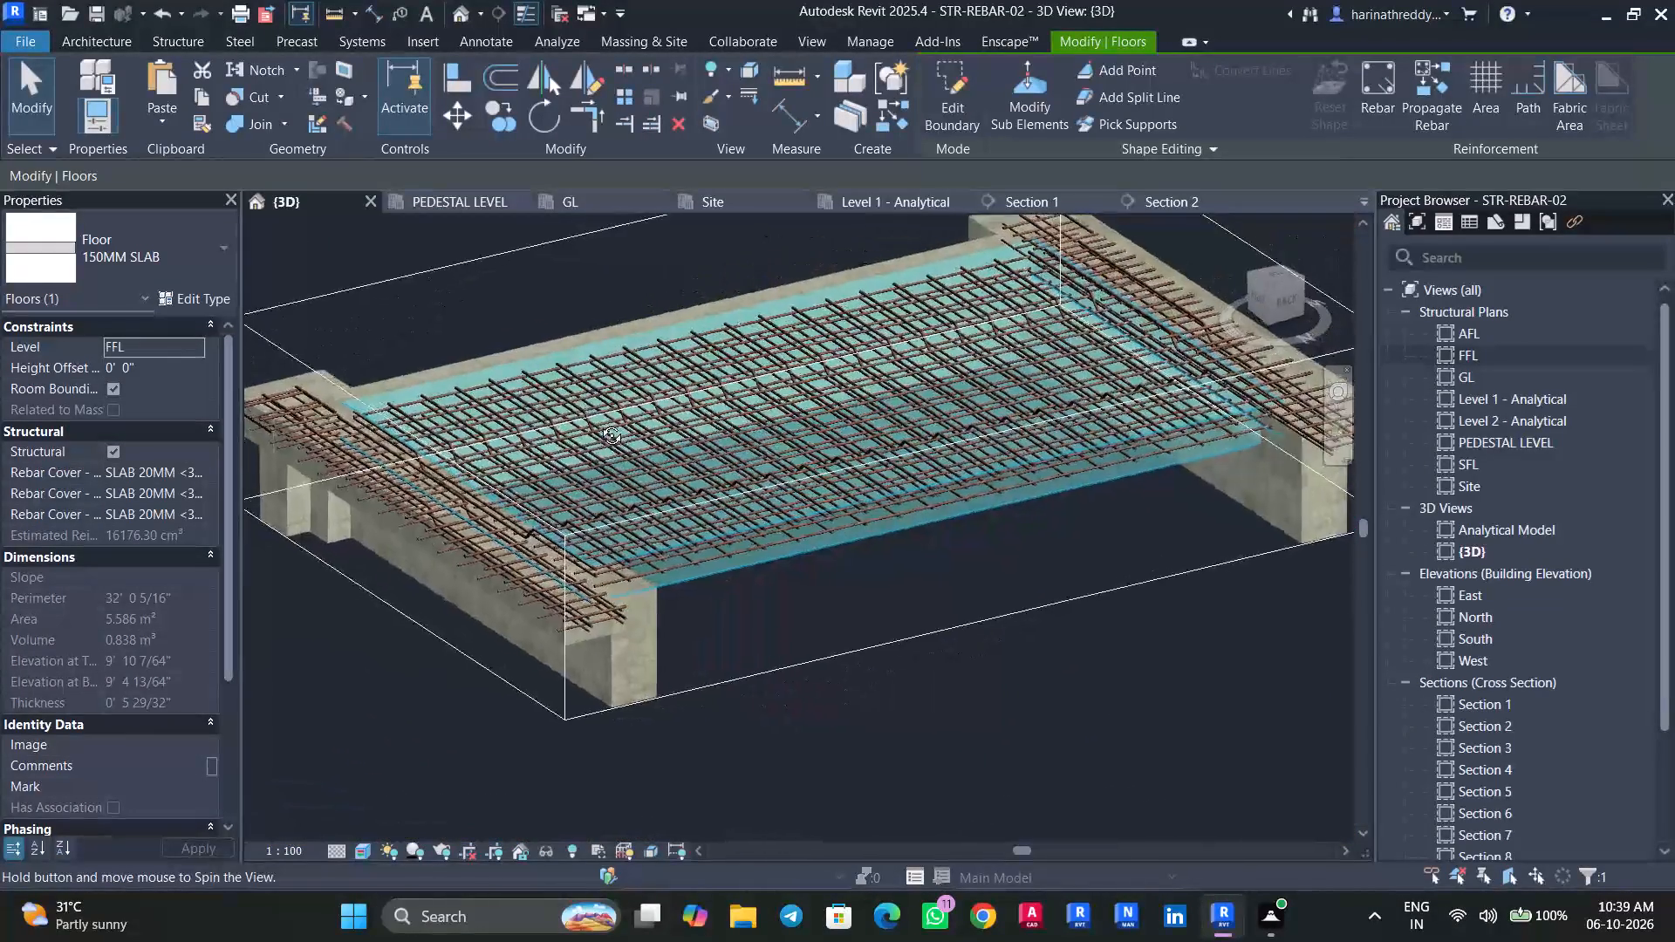
pyautogui.keyDown('shift'); pyautogui.moveTo(598, 422); pyautogui.dragTo(569, 433, button='middle'); pyautogui.keyUp('shift')
pyautogui.press('Escape')
pyautogui.press('Escape')
pyautogui.press('Escape')
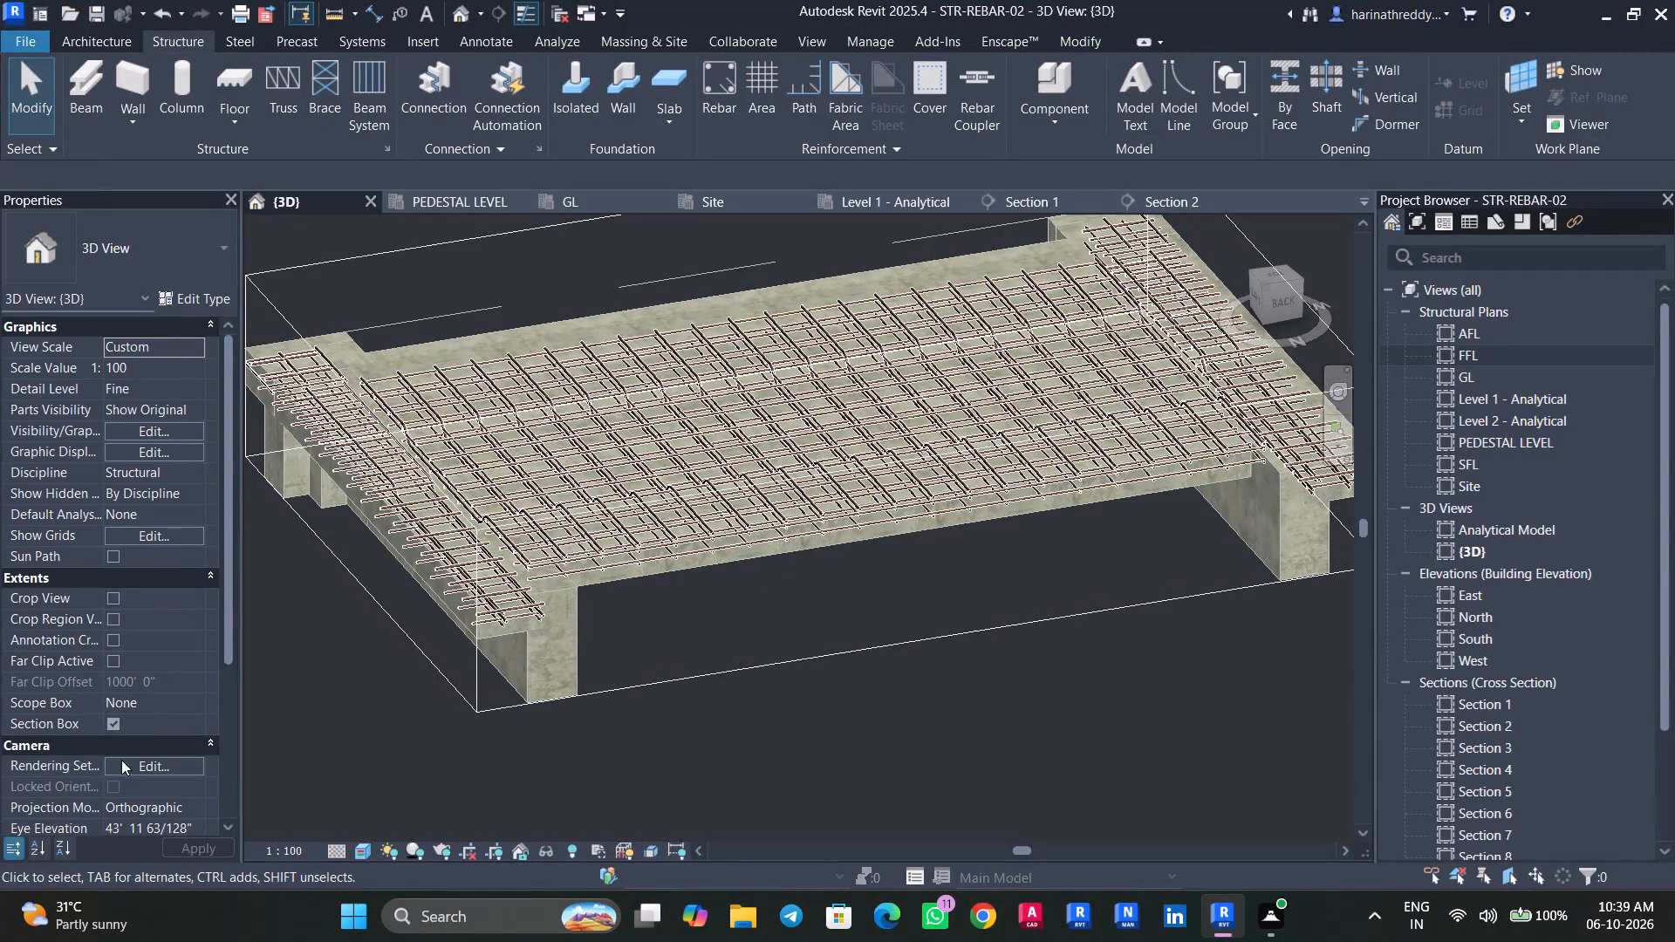
# Turn off the 3D view's section box so the whole structure is shown.
pyautogui.click(117, 721)
pyautogui.scroll(-12, 699, 704)
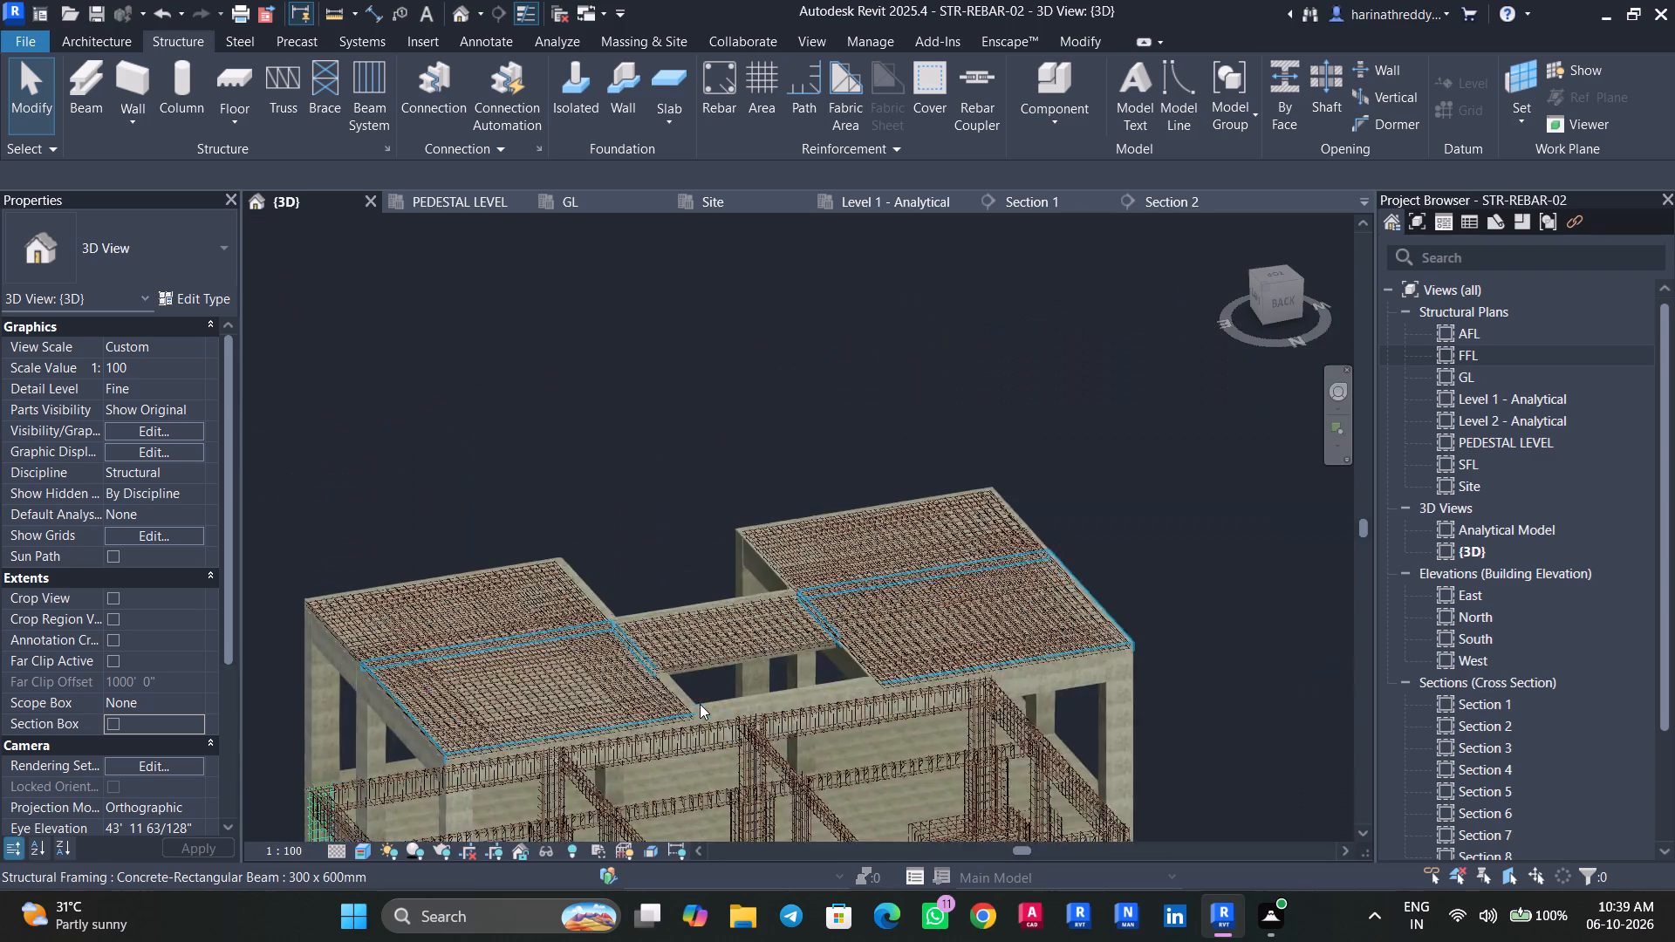
pyautogui.scroll(-2, 700, 704)
pyautogui.keyDown('shift'); pyautogui.moveTo(578, 507); pyautogui.dragTo(647, 514, button='middle'); pyautogui.keyUp('shift')
pyautogui.moveTo(646, 516); pyautogui.dragTo(633, 316, button='middle')
pyautogui.scroll(1, 633, 316)
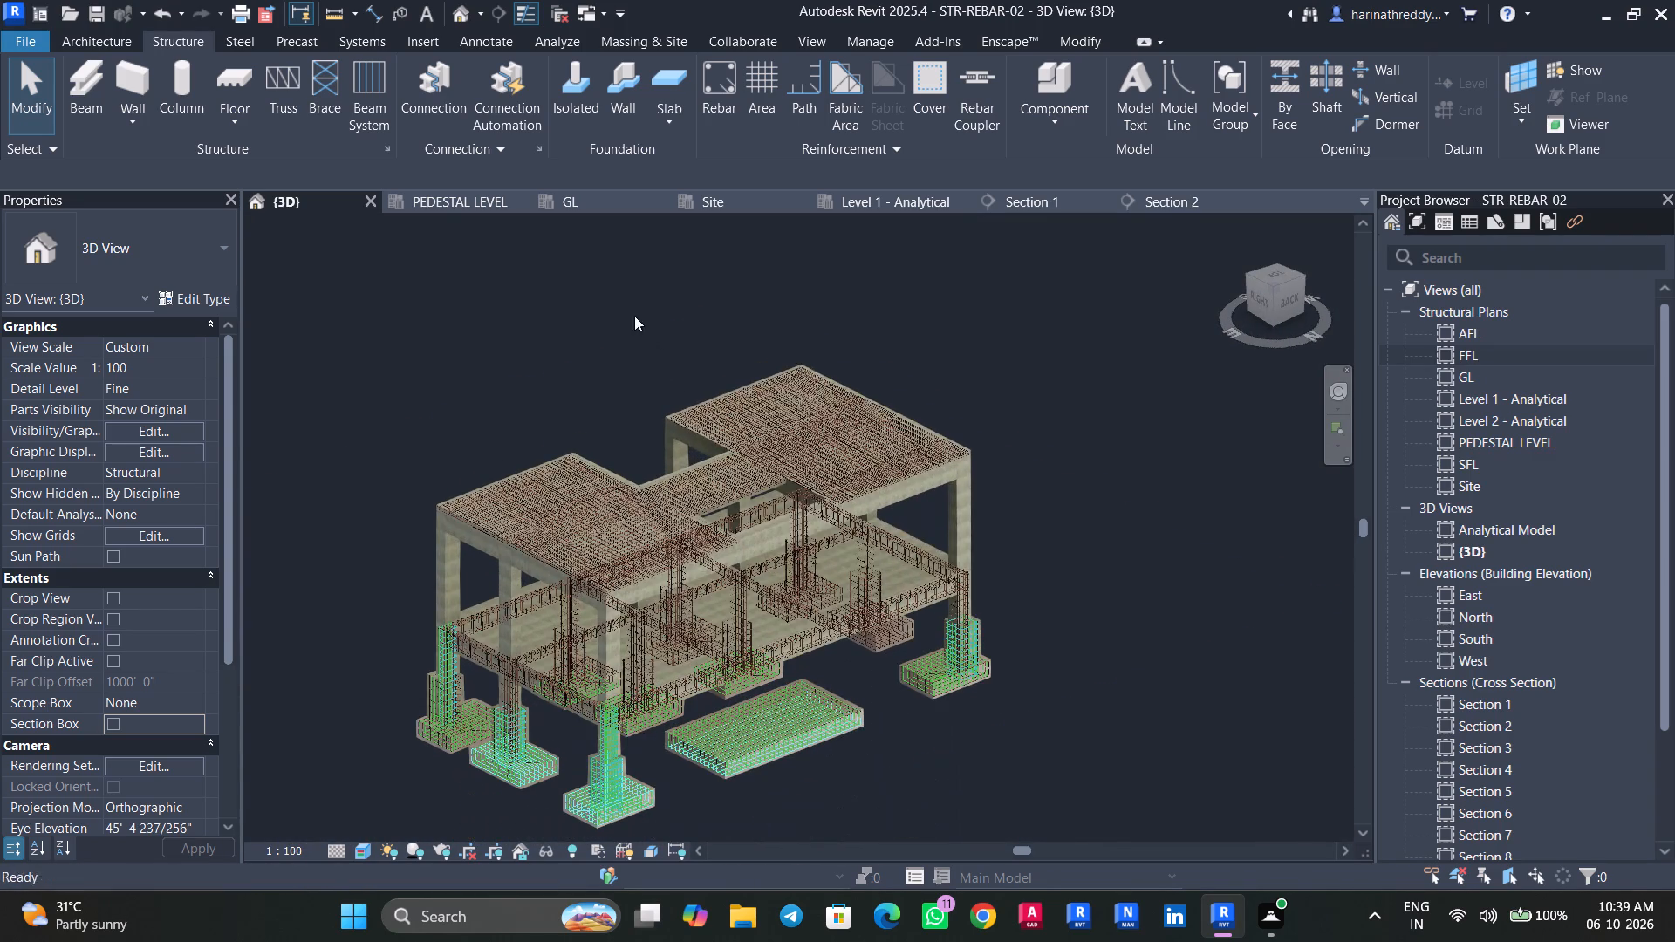
# Start Propagate Rebar from the reinforced lower 300 x 600mm beam on the back side, aligned by host, with the roof-level beam above as destination.
pyautogui.click(1296, 303)
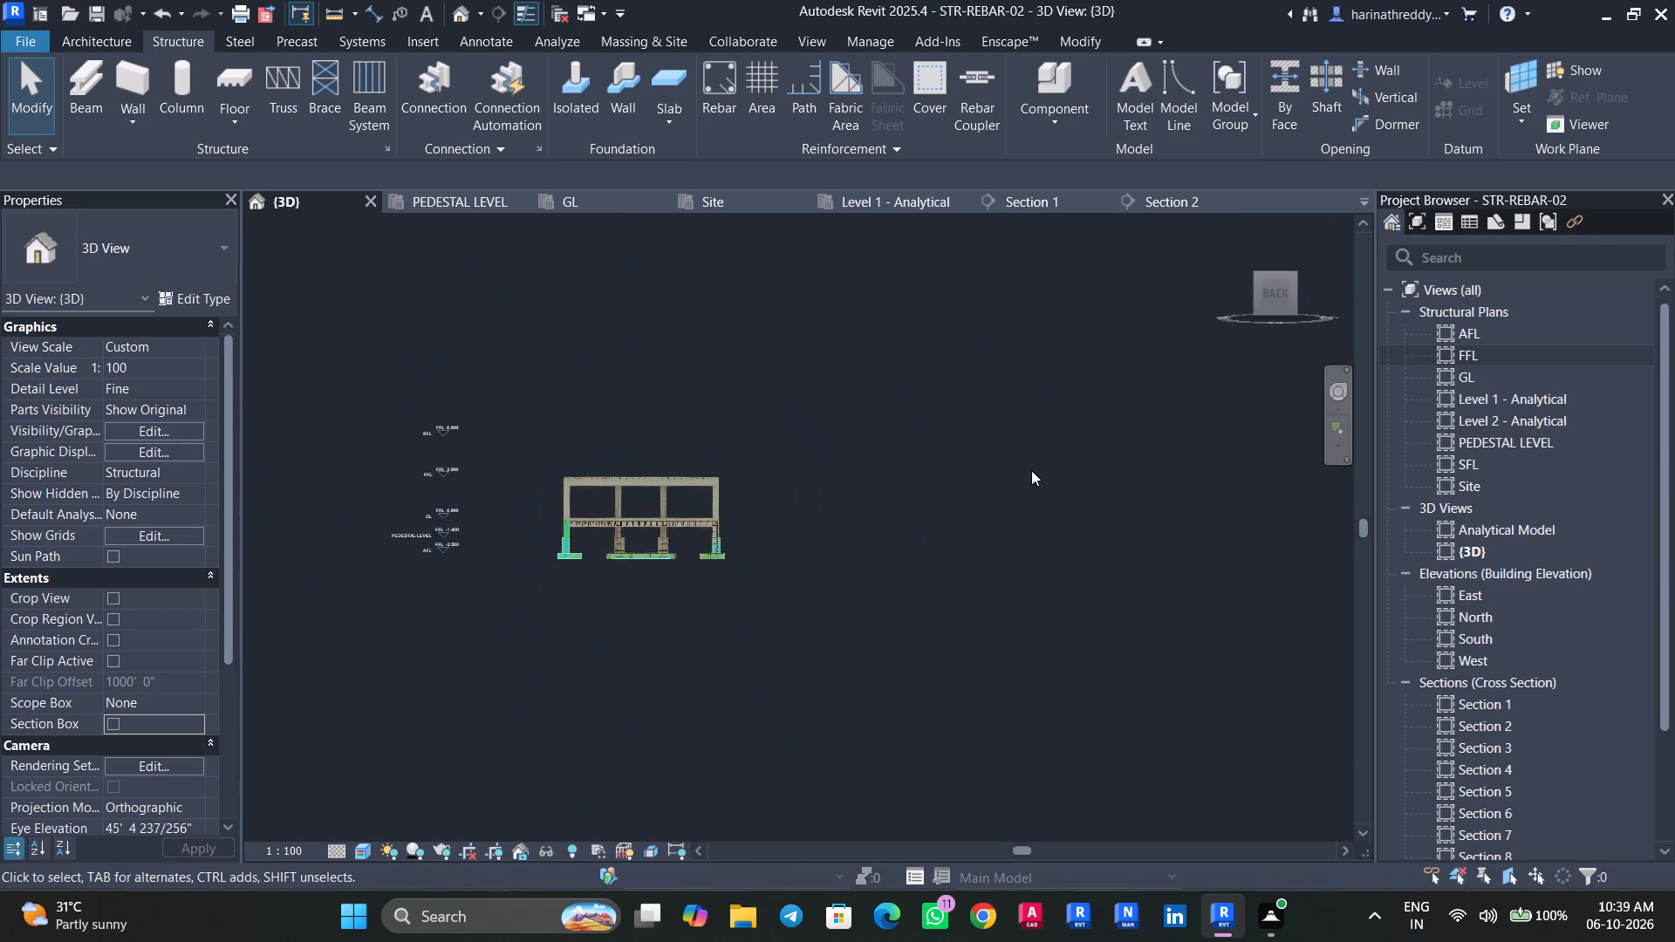
pyautogui.scroll(4, 907, 571)
pyautogui.scroll(-1, 907, 571)
pyautogui.scroll(6, 869, 561)
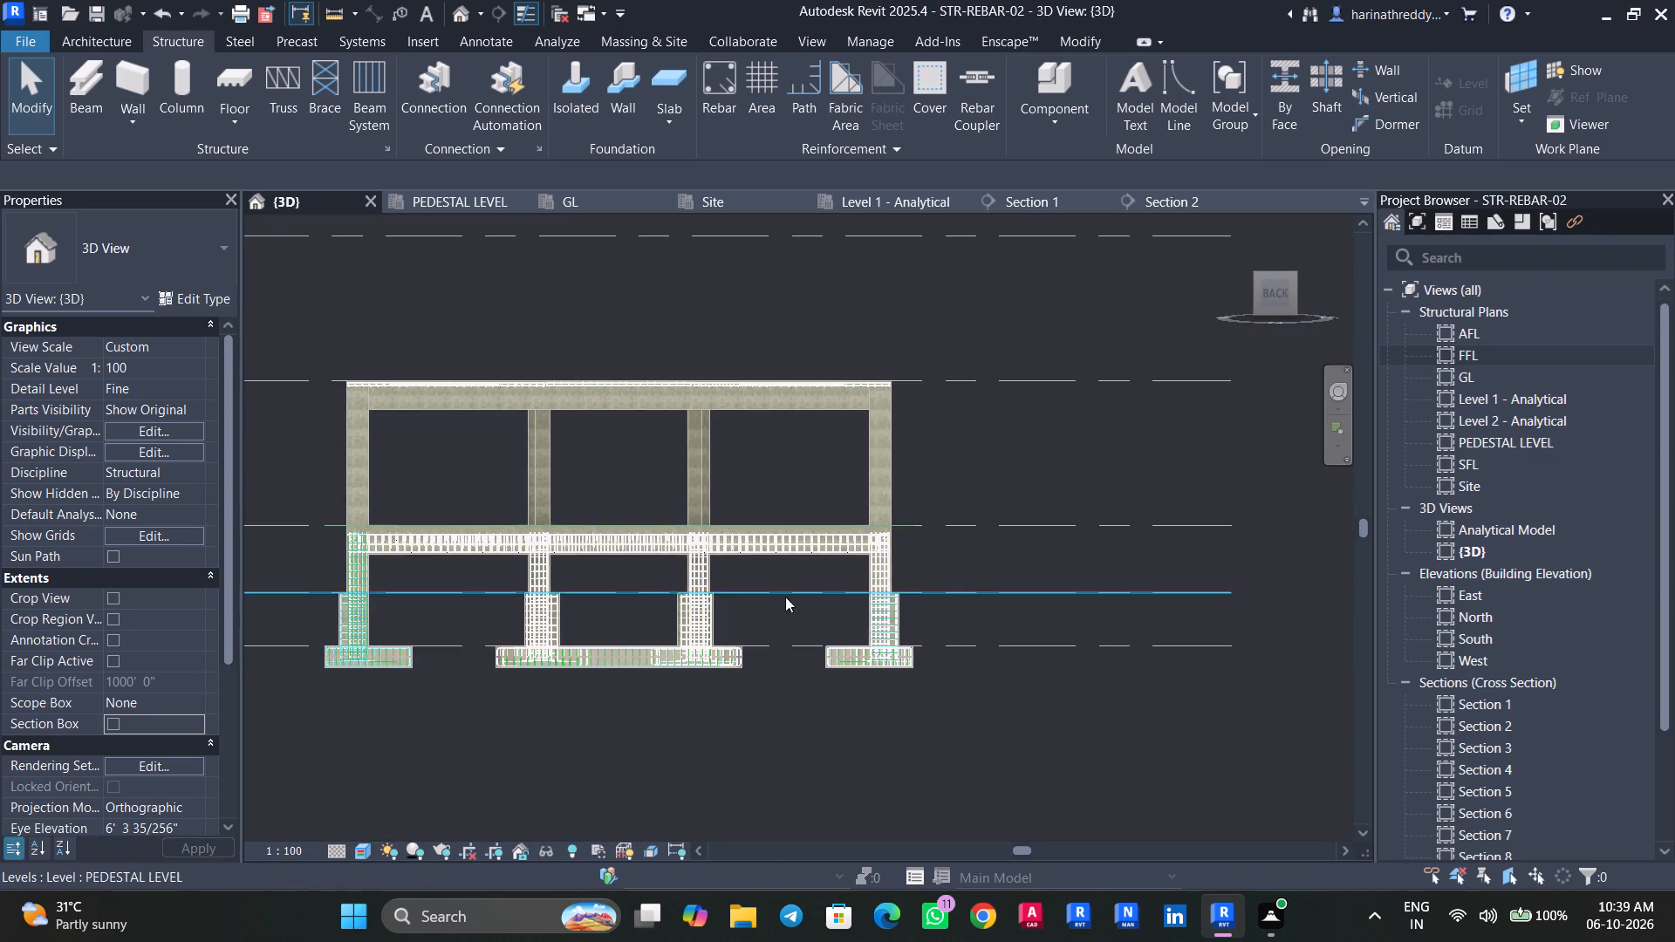
pyautogui.scroll(4, 793, 589)
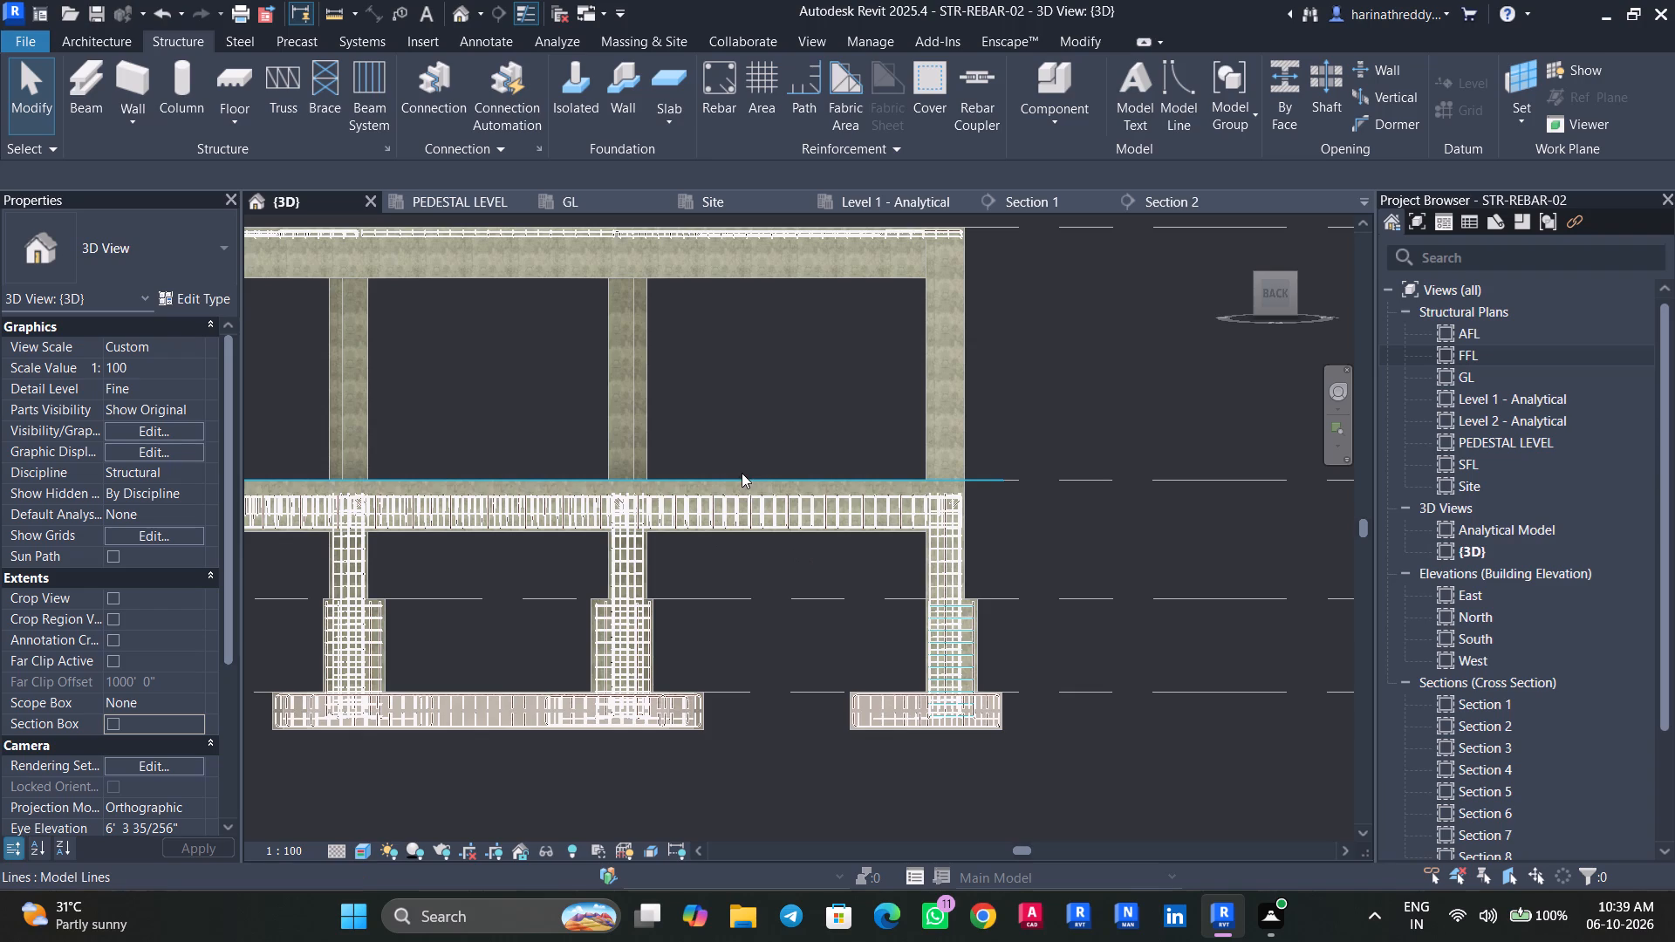
pyautogui.keyDown('shift'); pyautogui.moveTo(742, 473); pyautogui.dragTo(802, 568, button='middle'); pyautogui.keyUp('shift')
pyautogui.scroll(4, 806, 543)
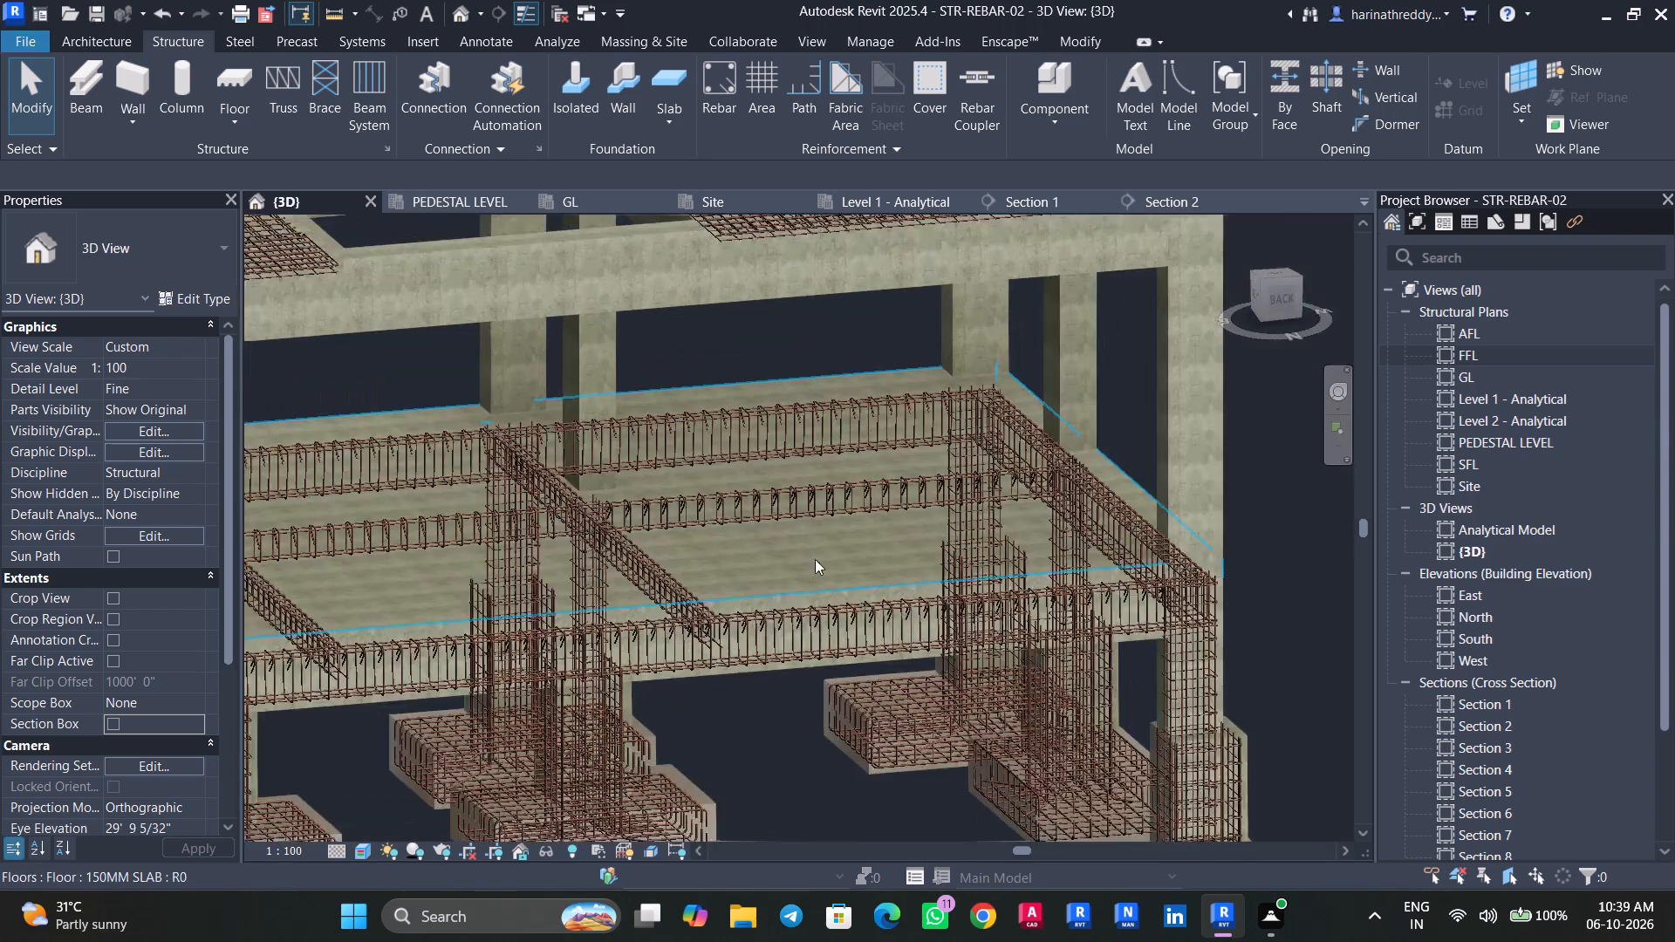
pyautogui.press('Tab')
pyautogui.press('Tab')
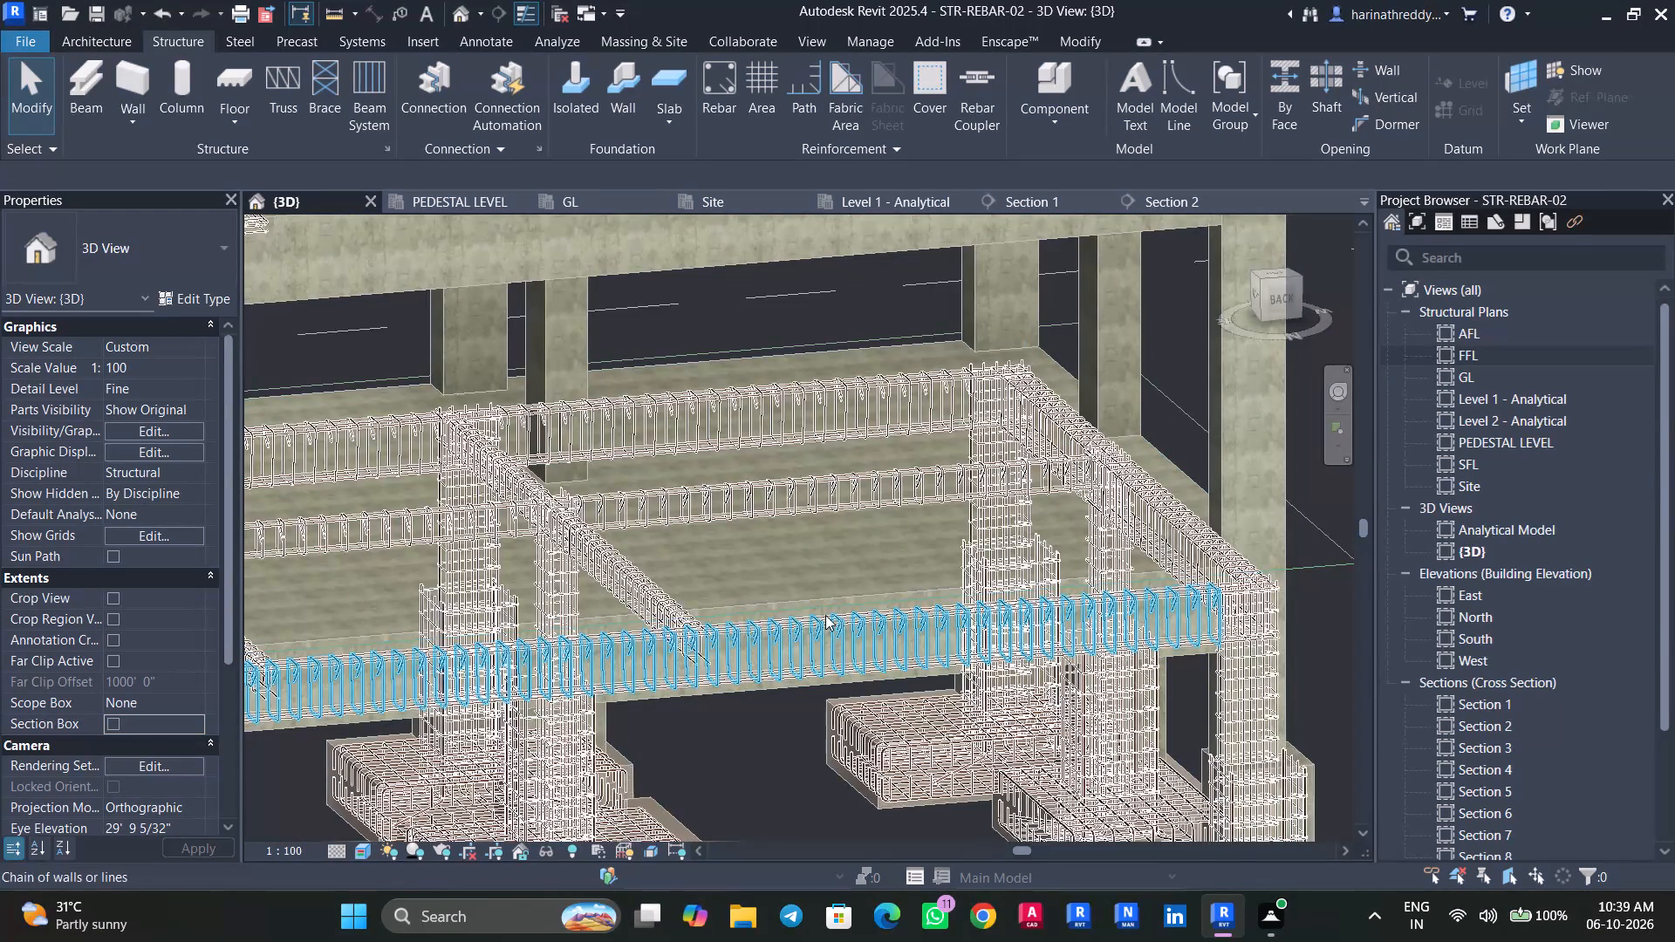
pyautogui.press('Tab')
pyautogui.press('Tab')
pyautogui.press('Tab')
pyautogui.press('Tab')
pyautogui.press('Tab')
pyautogui.press('Tab')
pyautogui.press('Tab')
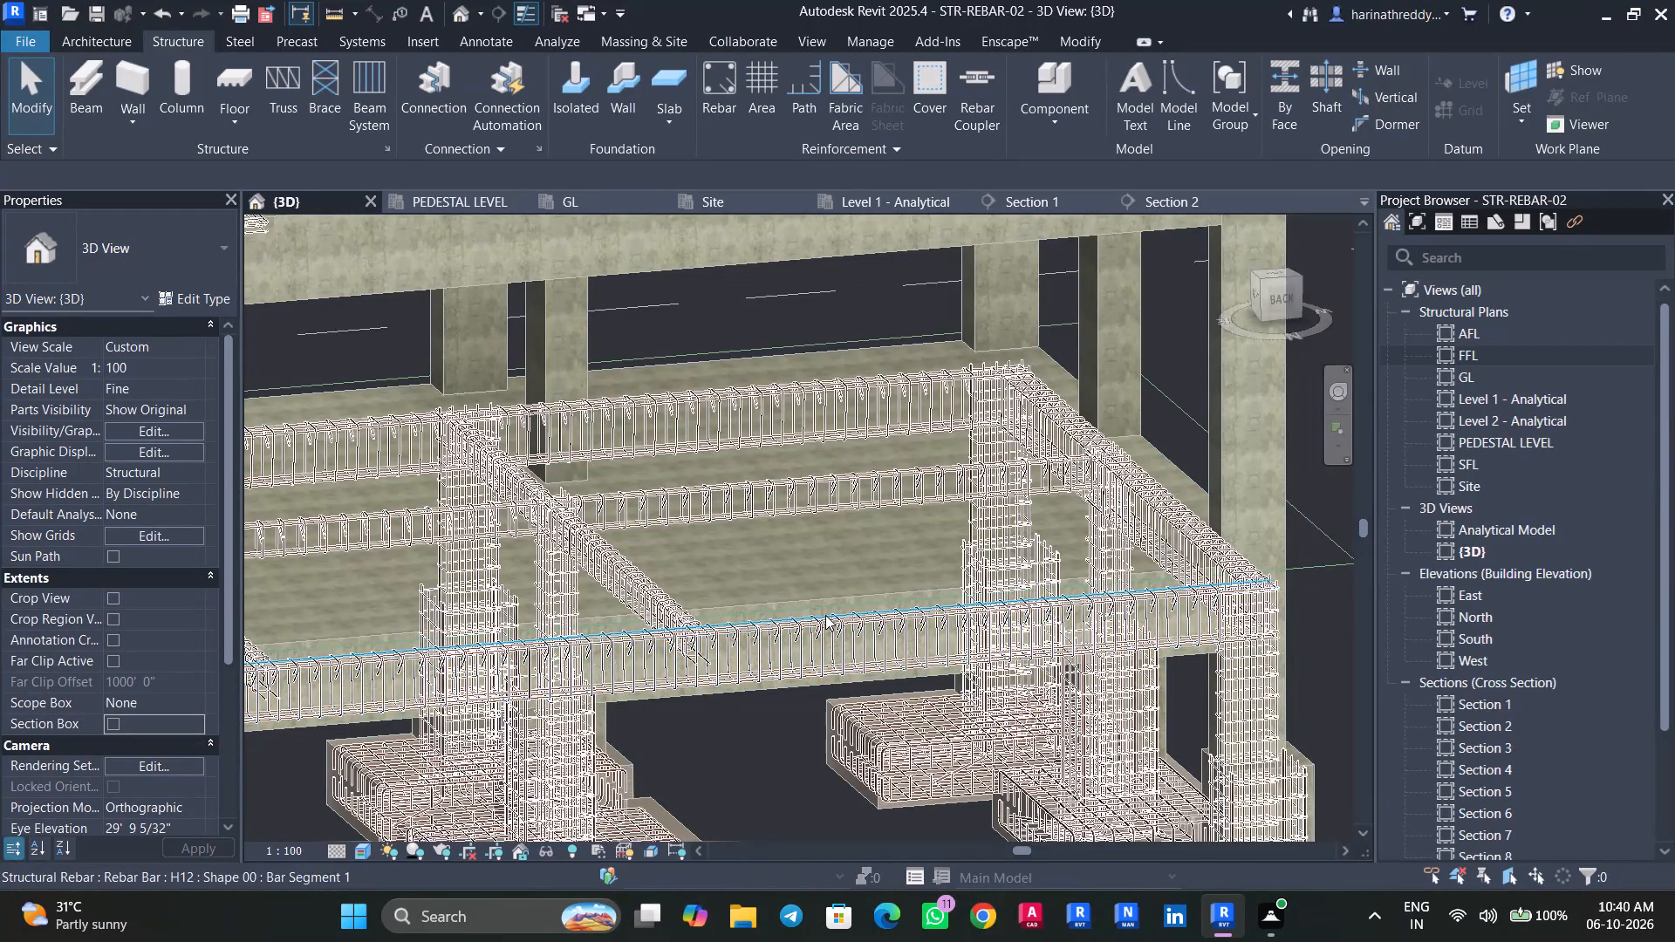
pyautogui.press('Tab')
pyautogui.press('Tab')
pyautogui.press('Tab')
pyautogui.press('Tab')
pyautogui.press('Tab')
pyautogui.press('Tab')
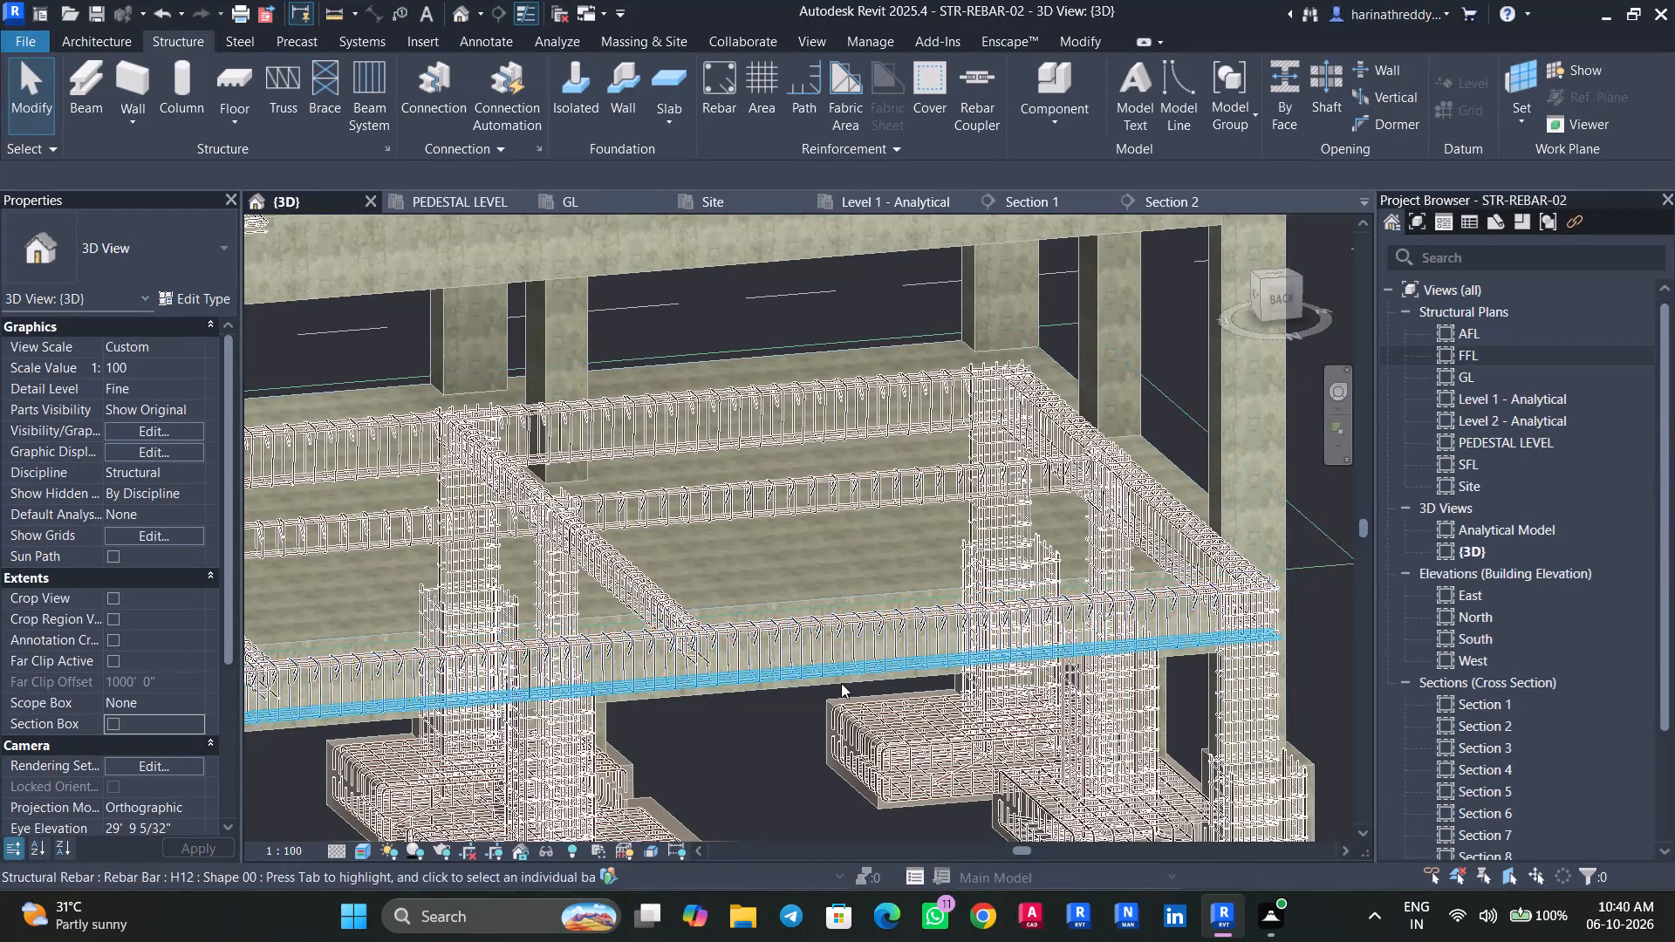
pyautogui.press('Tab')
pyautogui.press('Tab')
pyautogui.press('Tab')
pyautogui.press('Tab')
pyautogui.click(837, 688)
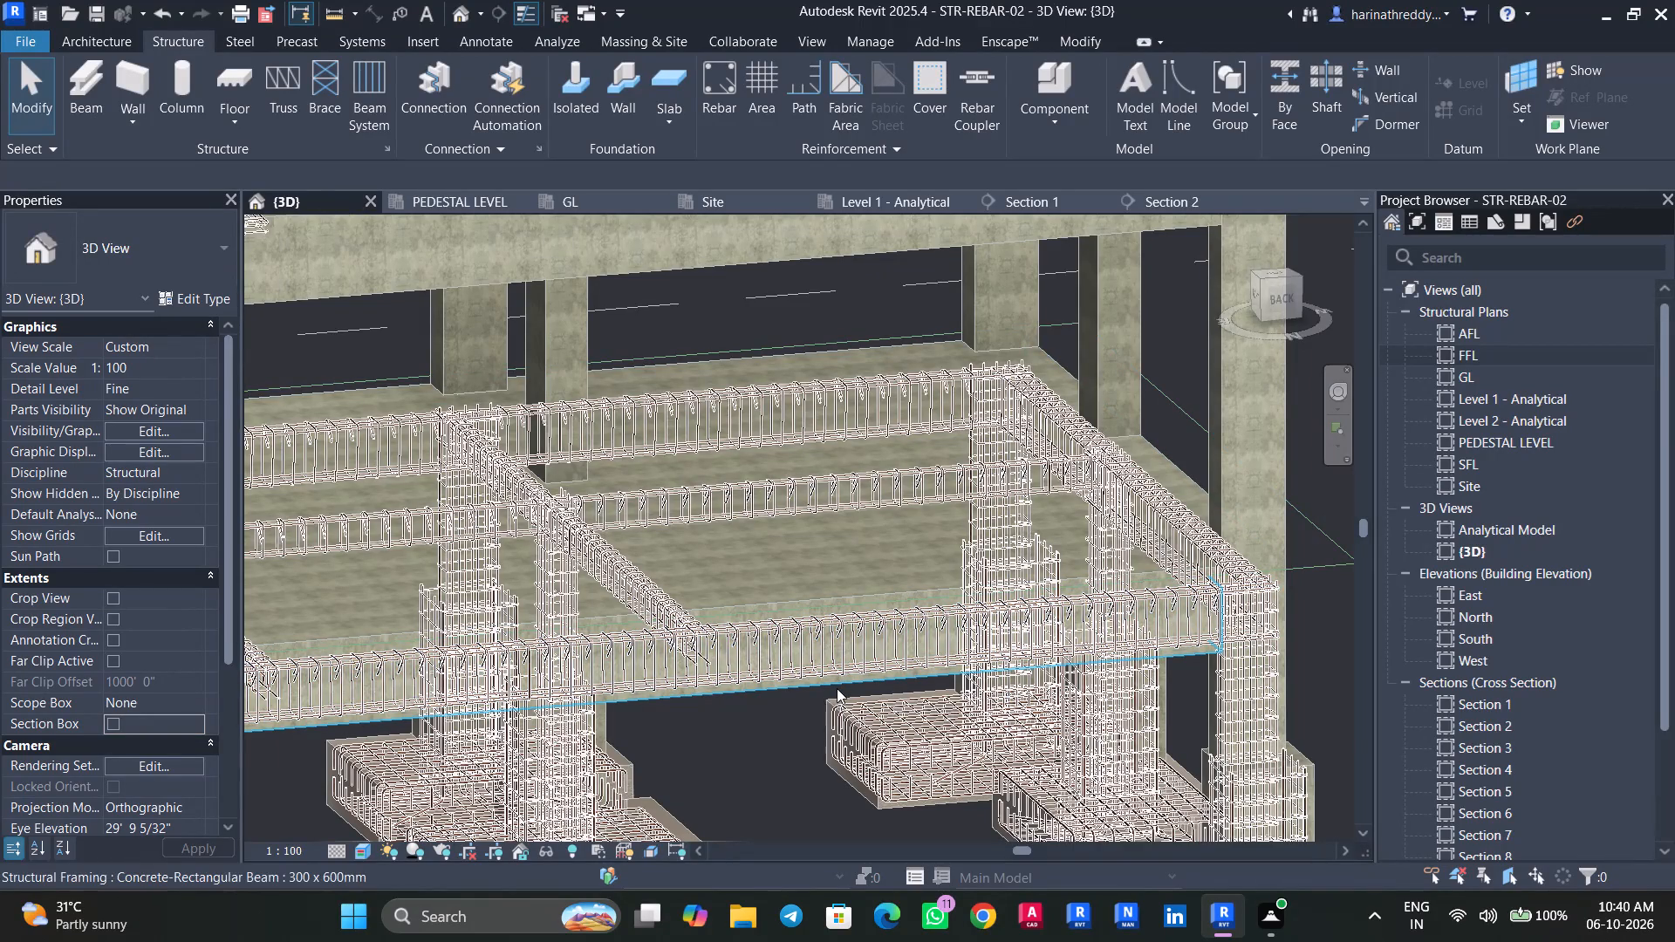
pyautogui.click(1430, 101)
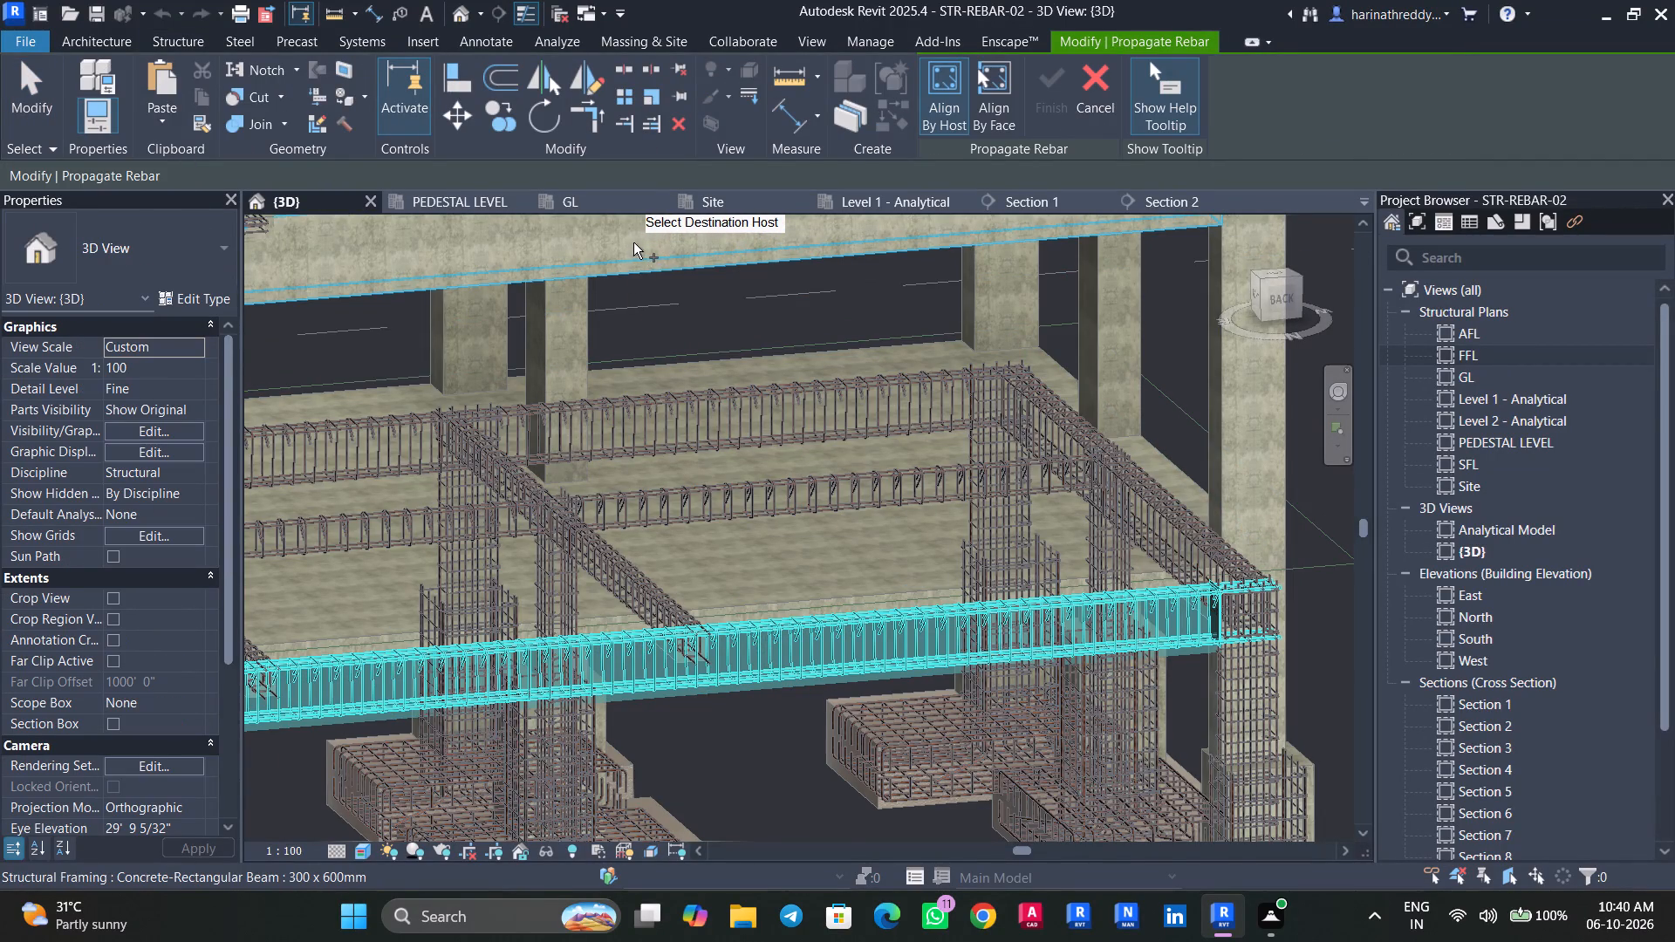
pyautogui.moveTo(640, 244); pyautogui.dragTo(709, 529, button='middle')
pyautogui.click(709, 509)
pyautogui.scroll(-3, 709, 509)
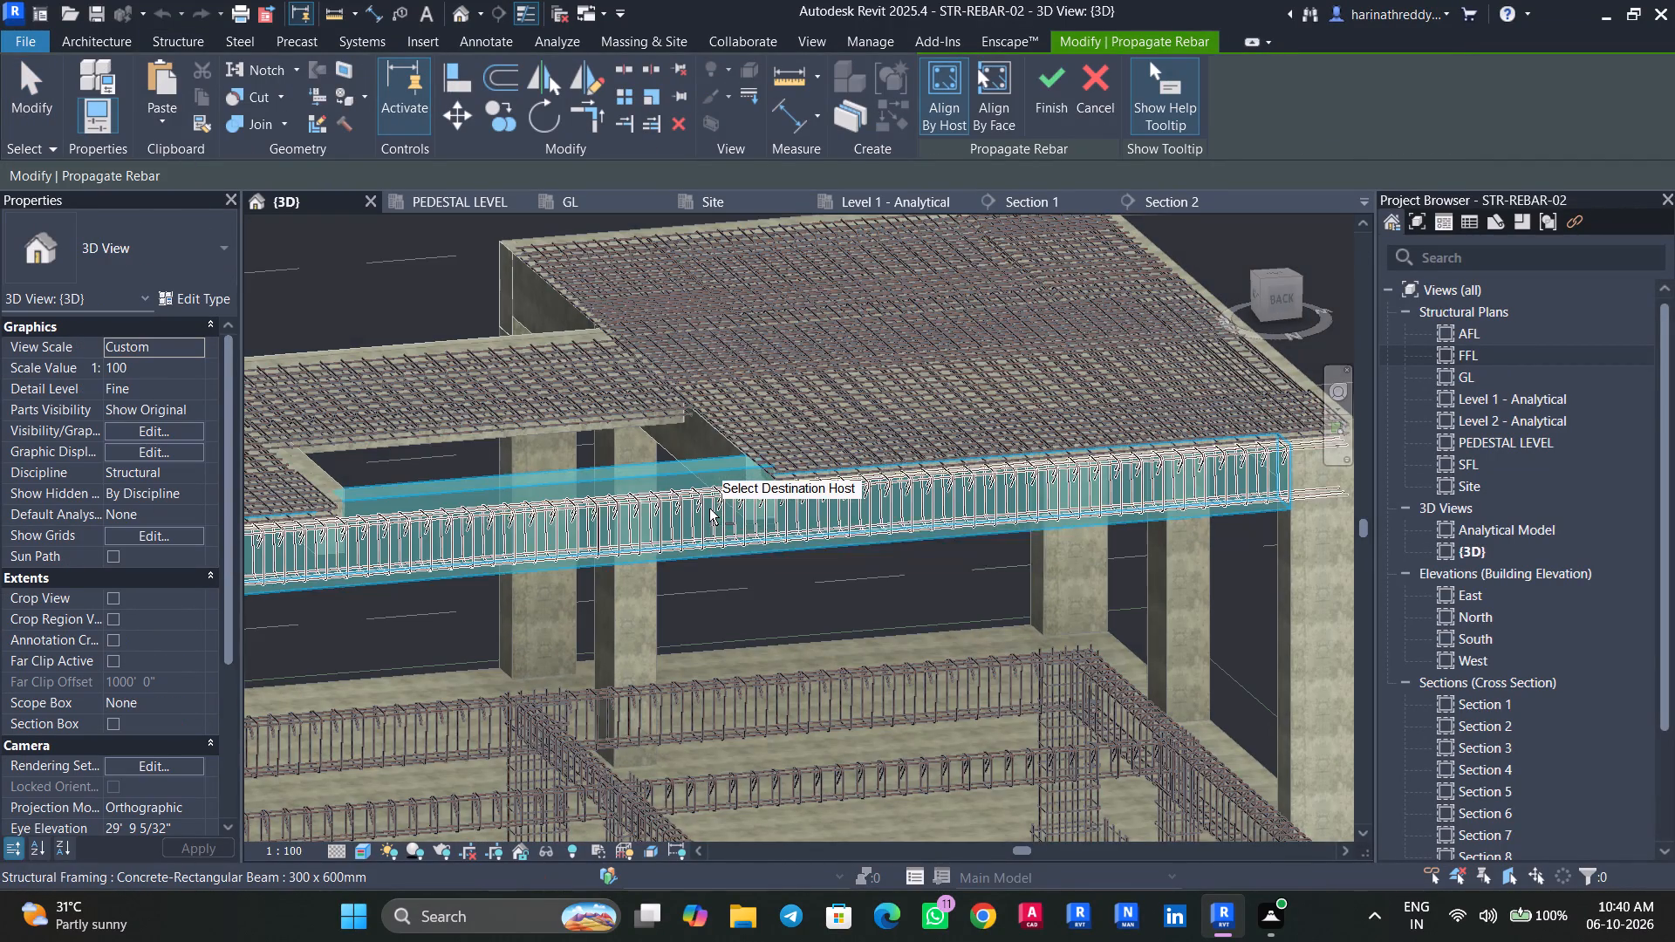
# Add the two roof-level 300 x 600mm beams on the right side of the structure as propagation destinations.
pyautogui.scroll(-5, 709, 509)
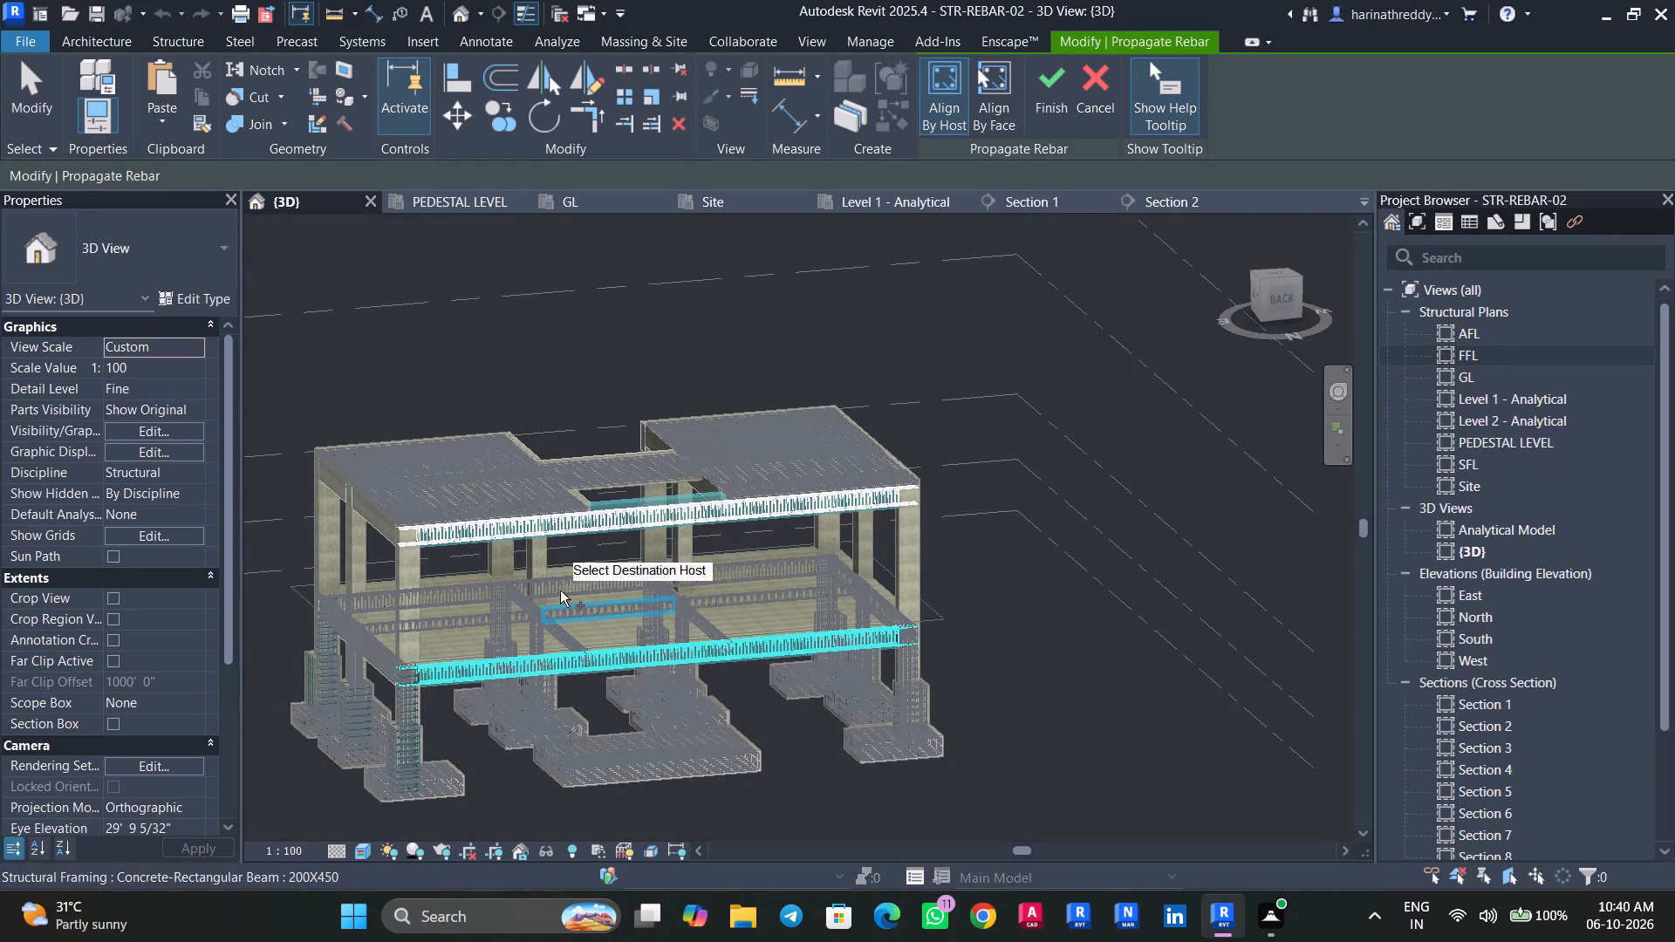
pyautogui.keyDown('shift'); pyautogui.moveTo(560, 590); pyautogui.dragTo(703, 569, button='middle'); pyautogui.keyUp('shift')
pyautogui.click(572, 514)
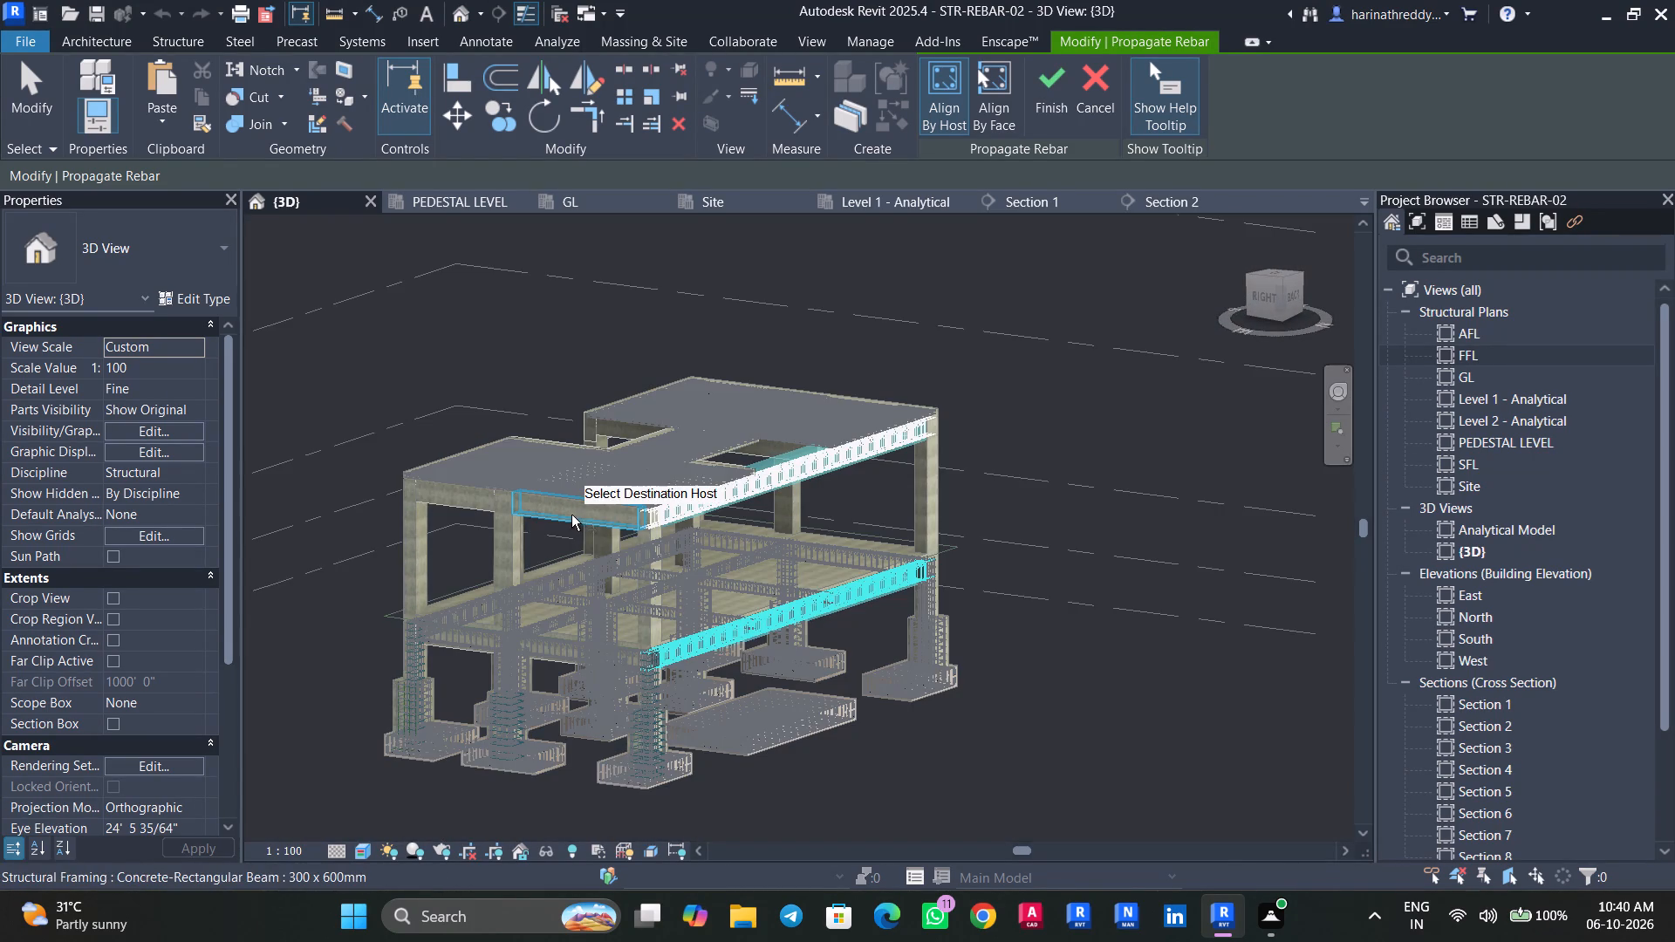
pyautogui.click(464, 501)
# Add the two roof-level front beams, one on each side of the front recess, as propagation destinations.
pyautogui.keyDown('shift'); pyautogui.moveTo(467, 520); pyautogui.dragTo(597, 521, button='middle'); pyautogui.keyUp('shift')
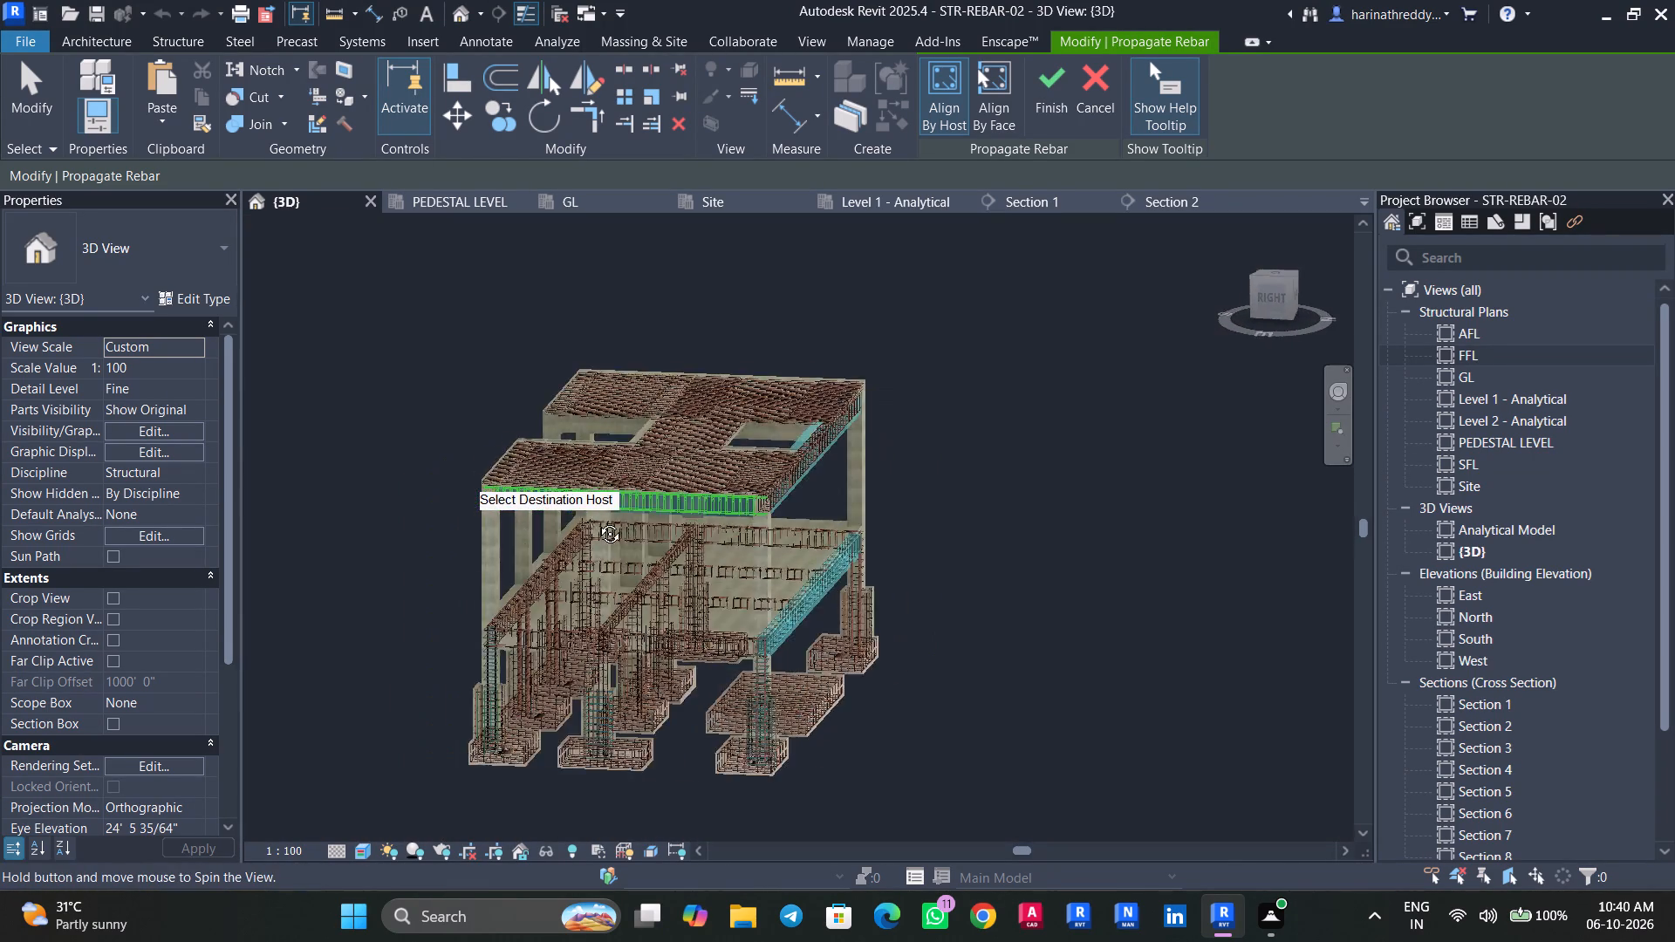
pyautogui.keyDown('shift'); pyautogui.moveTo(597, 521); pyautogui.dragTo(723, 529, button='middle'); pyautogui.keyUp('shift')
pyautogui.click(610, 476)
pyautogui.keyDown('shift'); pyautogui.moveTo(571, 502); pyautogui.dragTo(615, 509, button='middle'); pyautogui.keyUp('shift')
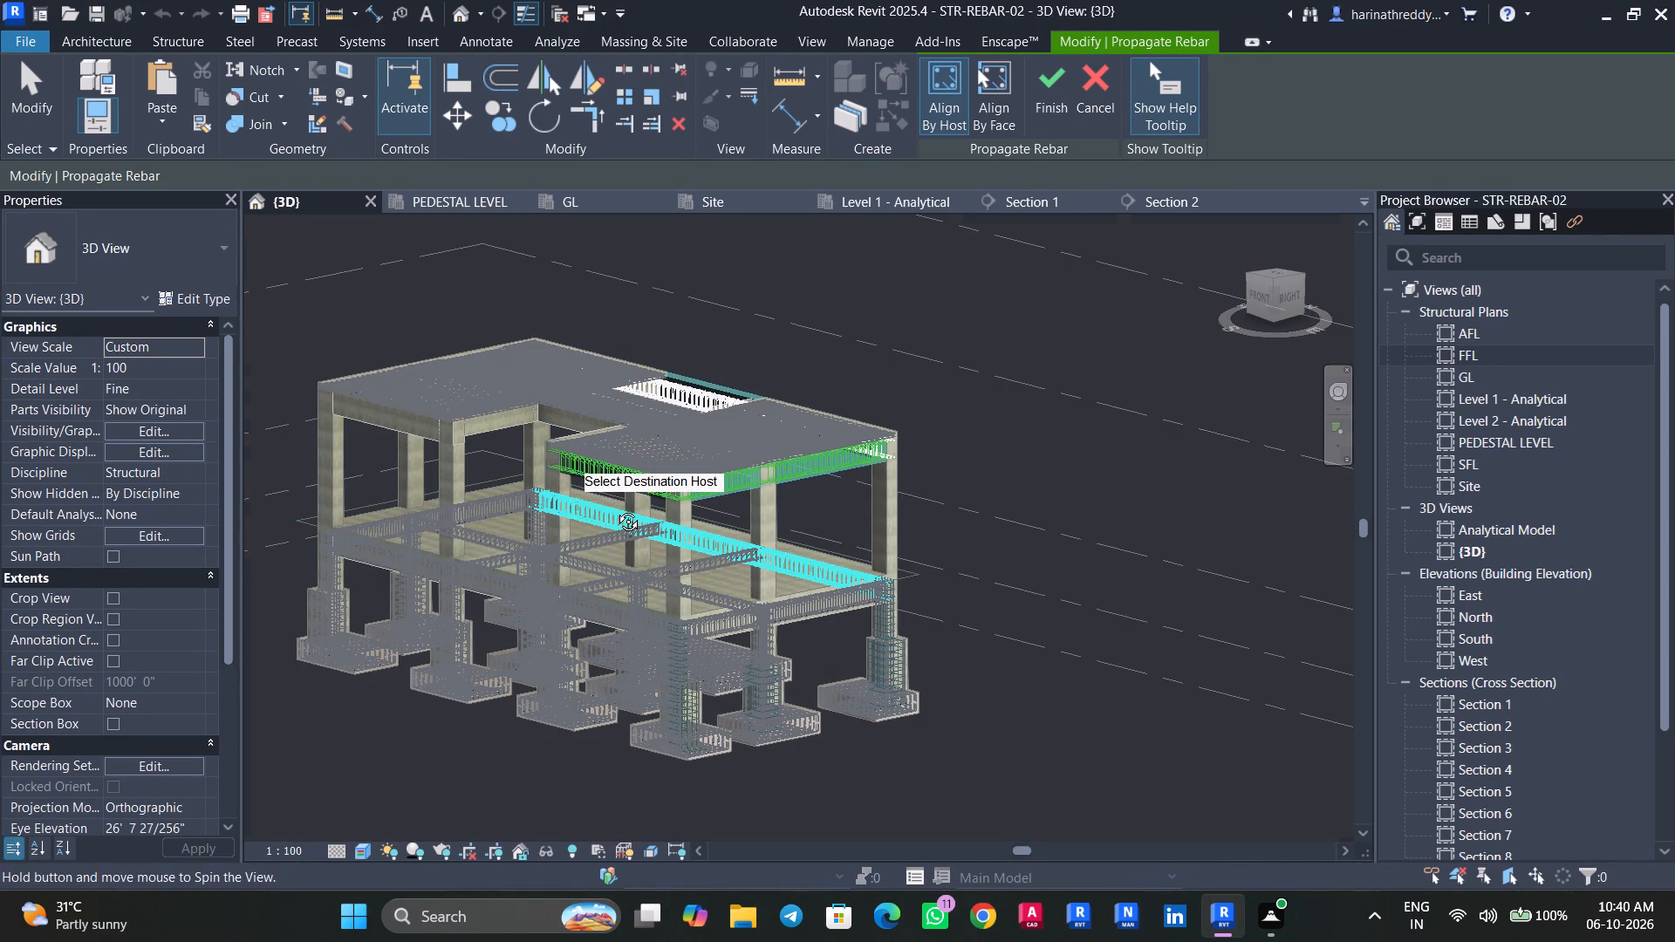
pyautogui.keyDown('shift'); pyautogui.moveTo(615, 509); pyautogui.dragTo(690, 518, button='middle'); pyautogui.keyUp('shift')
pyautogui.click(357, 452)
# Add the roof-level 300 x 600mm beams on the left side as destinations and finish the rebar propagation.
pyautogui.keyDown('shift'); pyautogui.moveTo(336, 502); pyautogui.dragTo(483, 503, button='middle'); pyautogui.keyUp('shift')
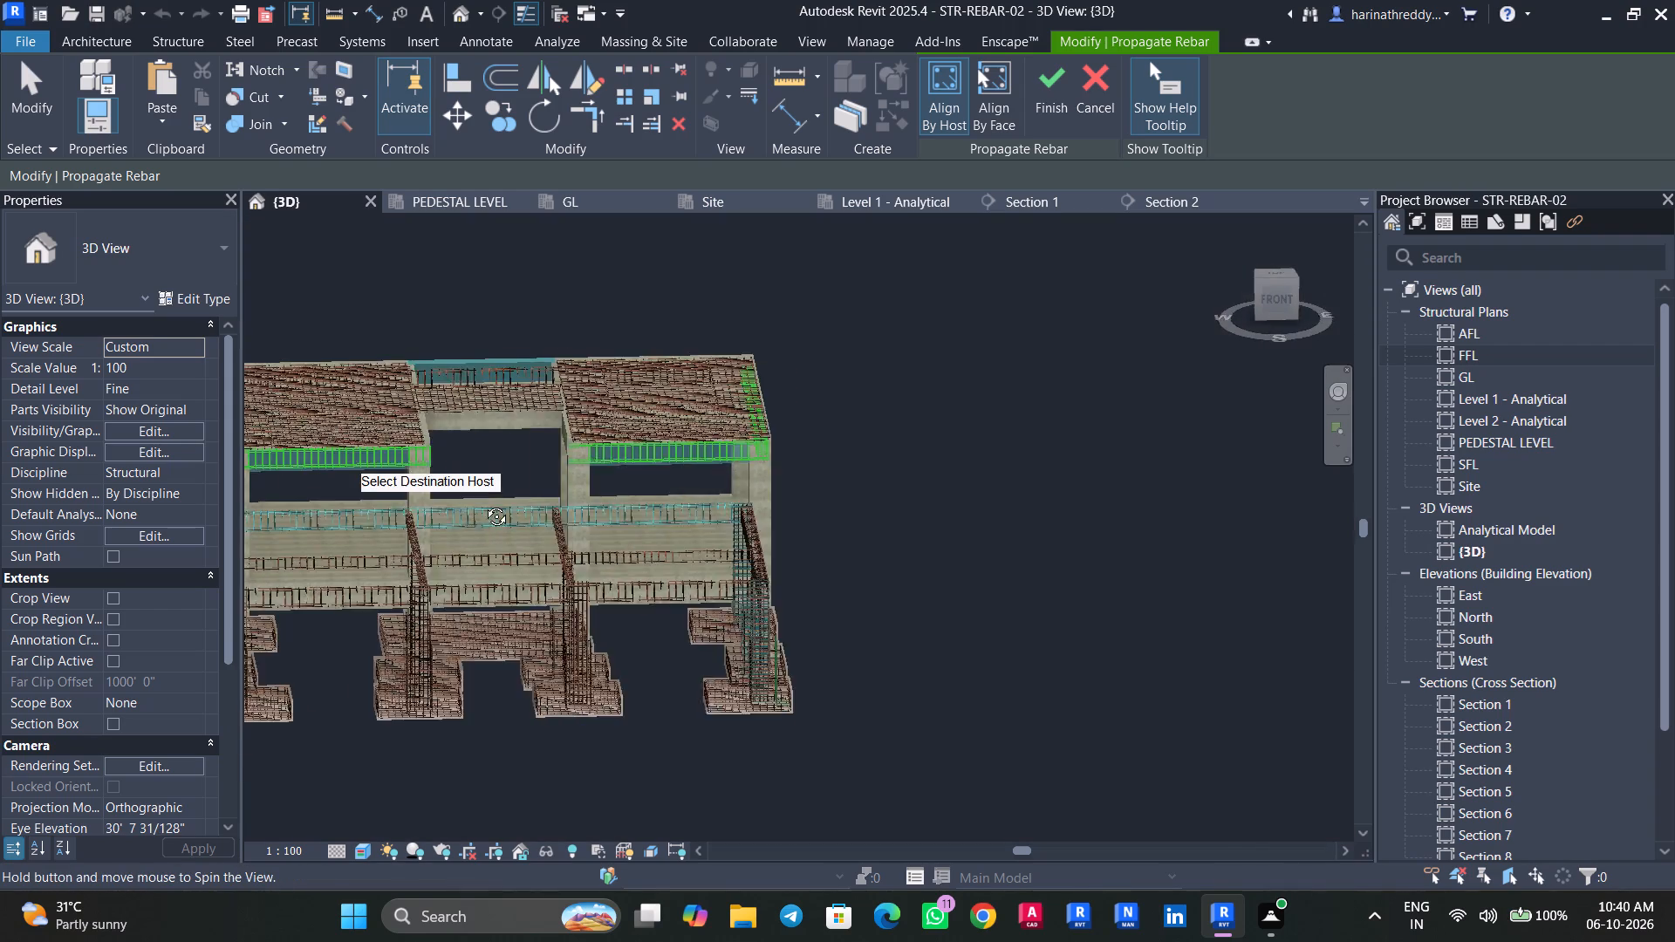
pyautogui.keyDown('shift'); pyautogui.moveTo(483, 503); pyautogui.dragTo(579, 503, button='middle'); pyautogui.keyUp('shift')
pyautogui.click(311, 520)
pyautogui.keyDown('shift'); pyautogui.scroll(1, 298, 543); pyautogui.keyUp('shift')
pyautogui.keyDown('shift'); pyautogui.moveTo(298, 543); pyautogui.dragTo(393, 540, button='middle'); pyautogui.keyUp('shift')
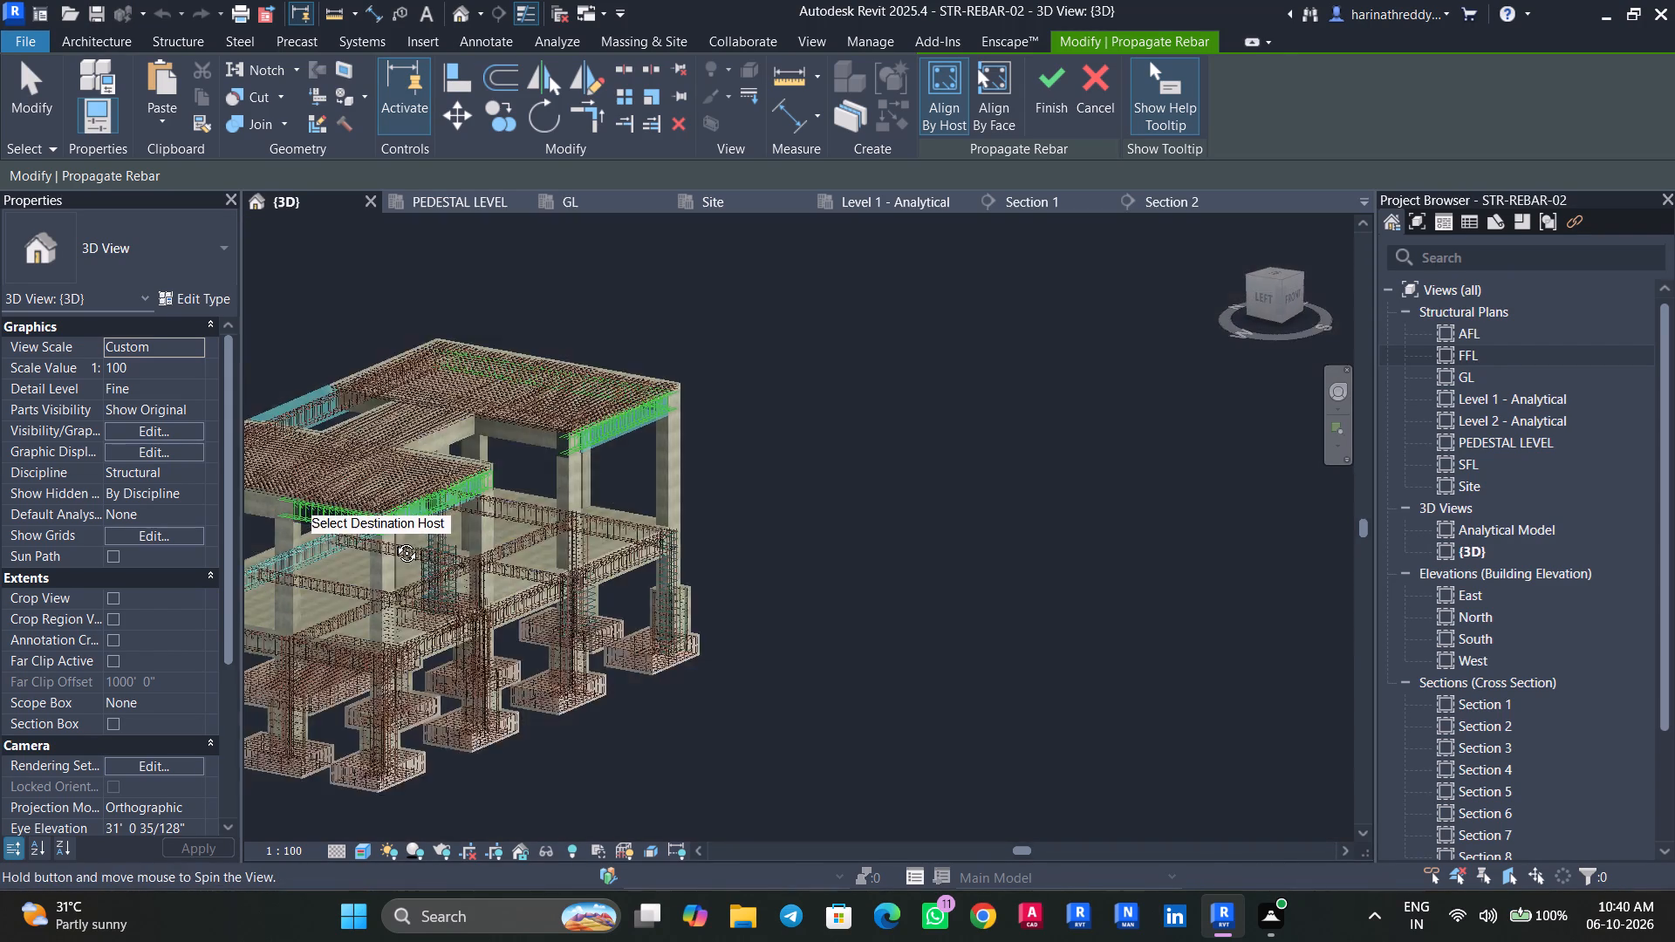
pyautogui.keyDown('shift'); pyautogui.moveTo(393, 540); pyautogui.dragTo(422, 538, button='middle'); pyautogui.keyUp('shift')
pyautogui.click(371, 533)
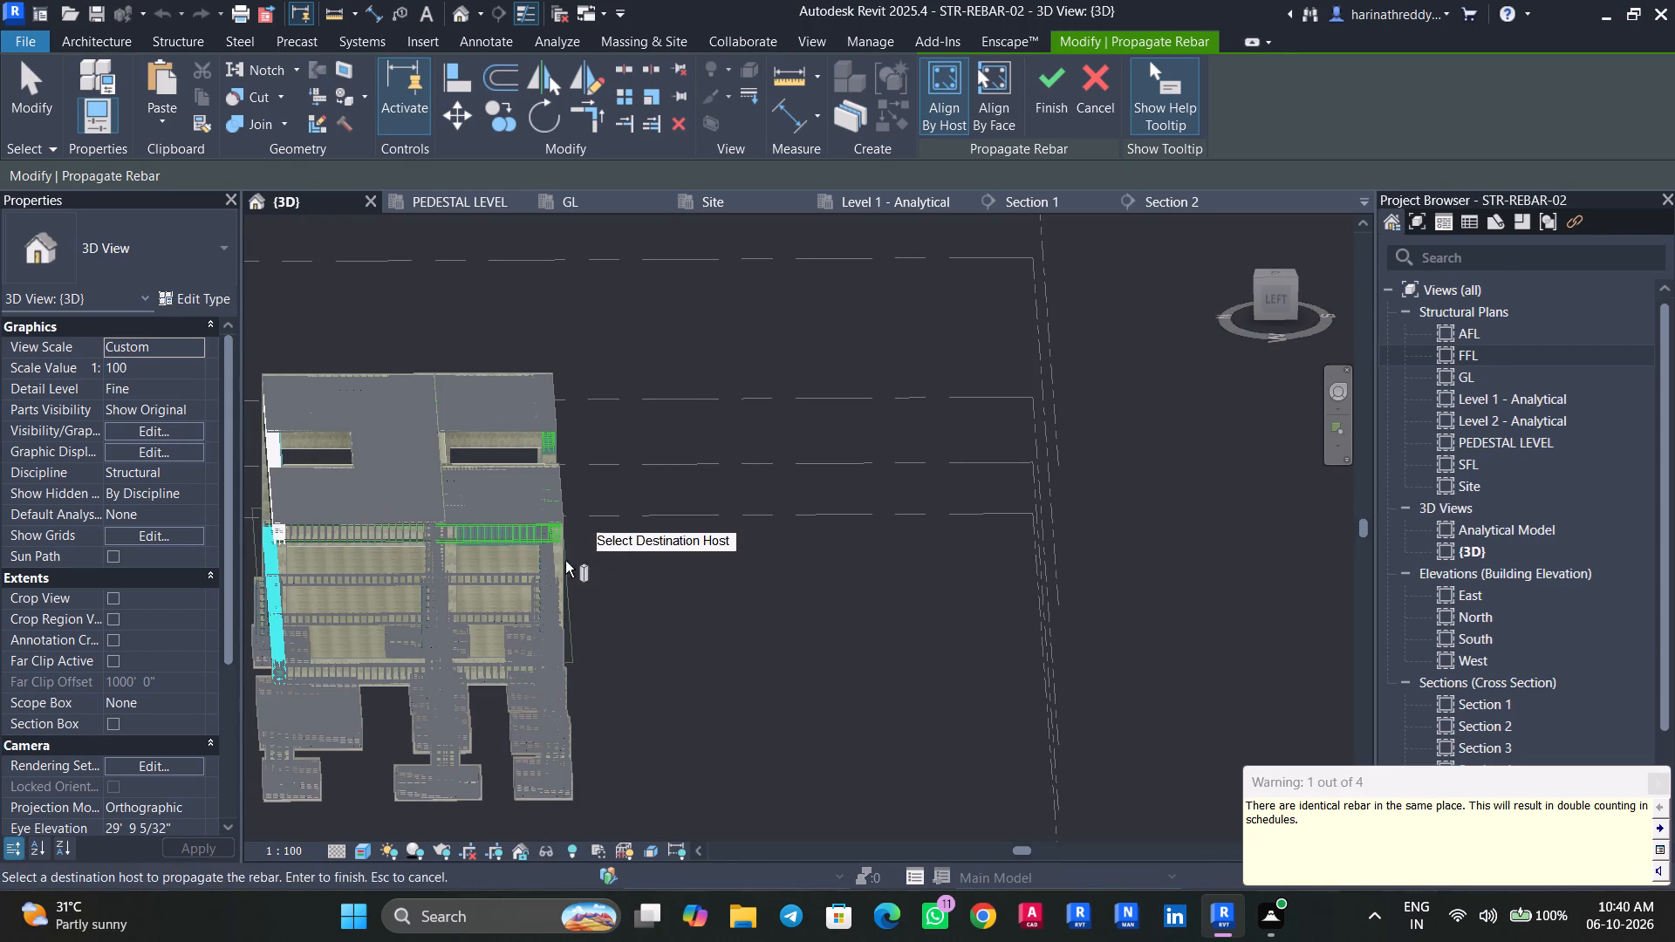
pyautogui.scroll(10, 281, 561)
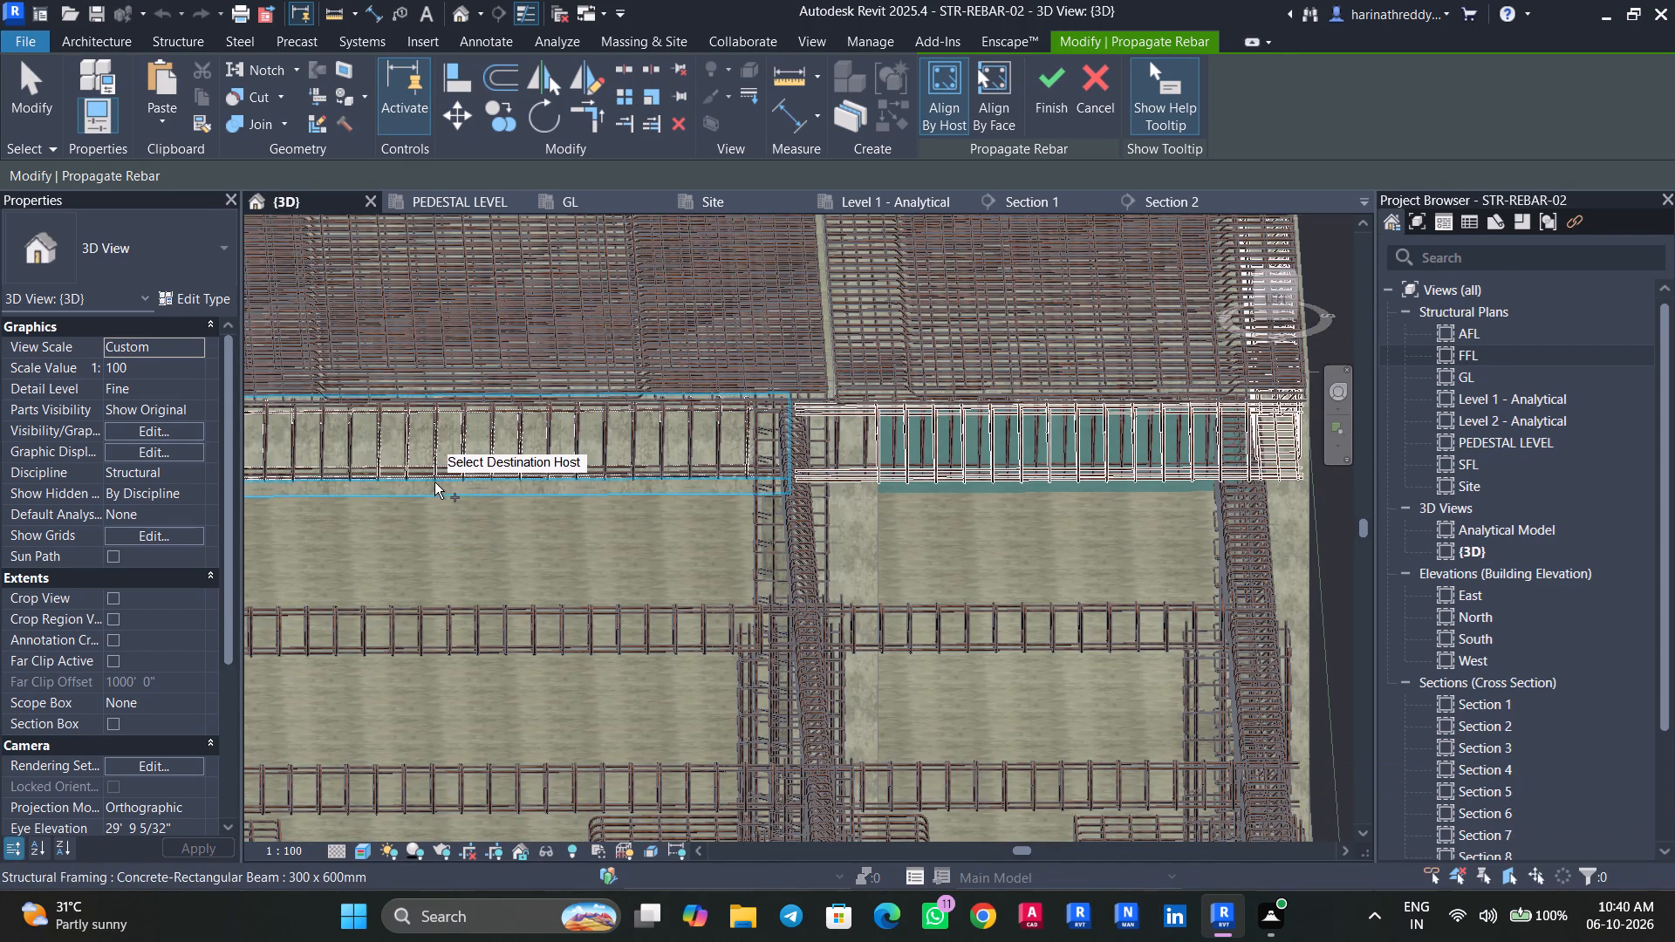
pyautogui.keyDown('shift'); pyautogui.click(434, 482); pyautogui.keyUp('shift')
pyautogui.scroll(-4, 463, 532)
pyautogui.keyDown('shift'); pyautogui.moveTo(479, 563); pyautogui.dragTo(588, 542, button='middle'); pyautogui.keyUp('shift')
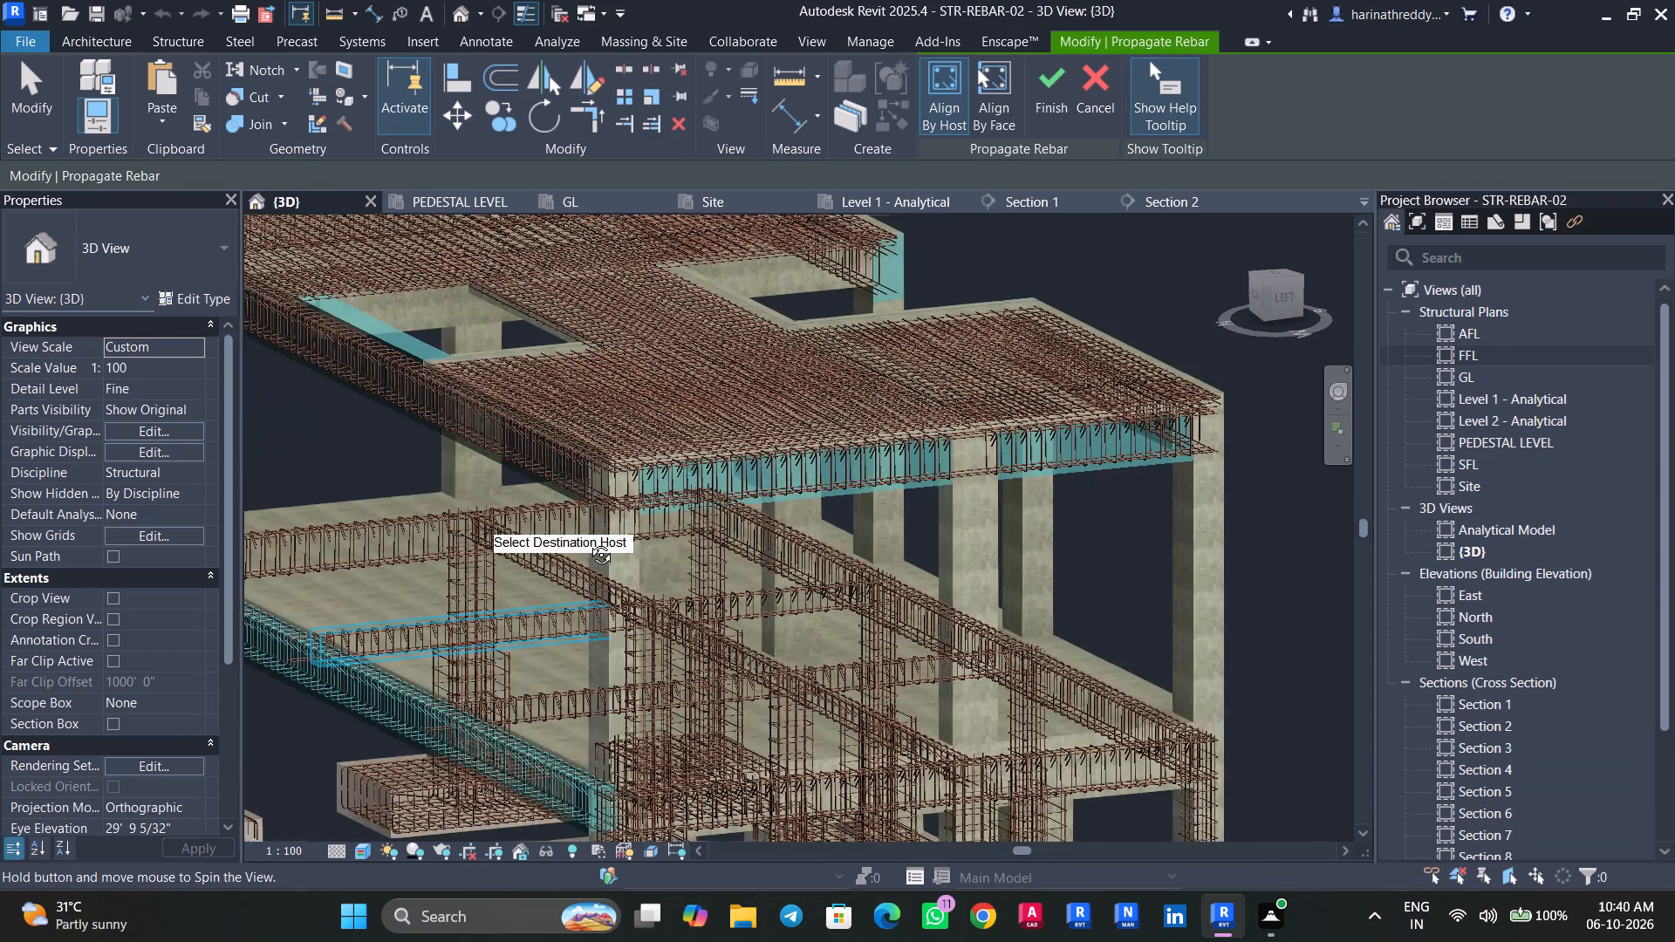
pyautogui.keyDown('shift'); pyautogui.moveTo(588, 542); pyautogui.dragTo(578, 548, button='middle'); pyautogui.keyUp('shift')
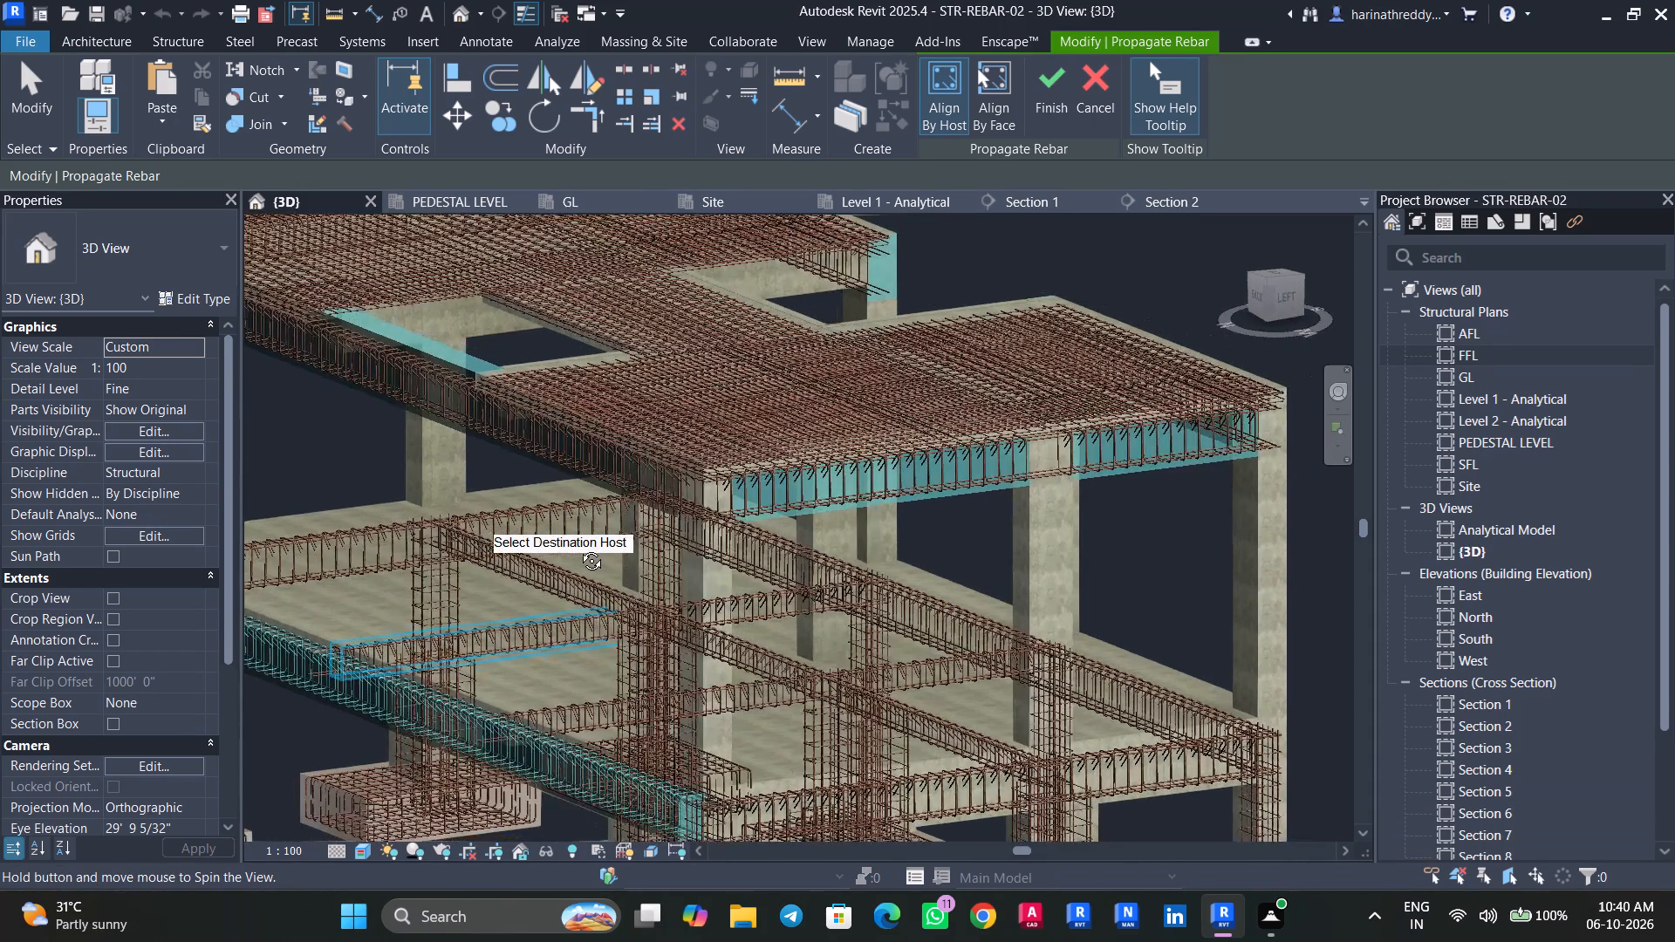
pyautogui.keyDown('shift'); pyautogui.moveTo(578, 548); pyautogui.dragTo(477, 587, button='middle'); pyautogui.keyUp('shift')
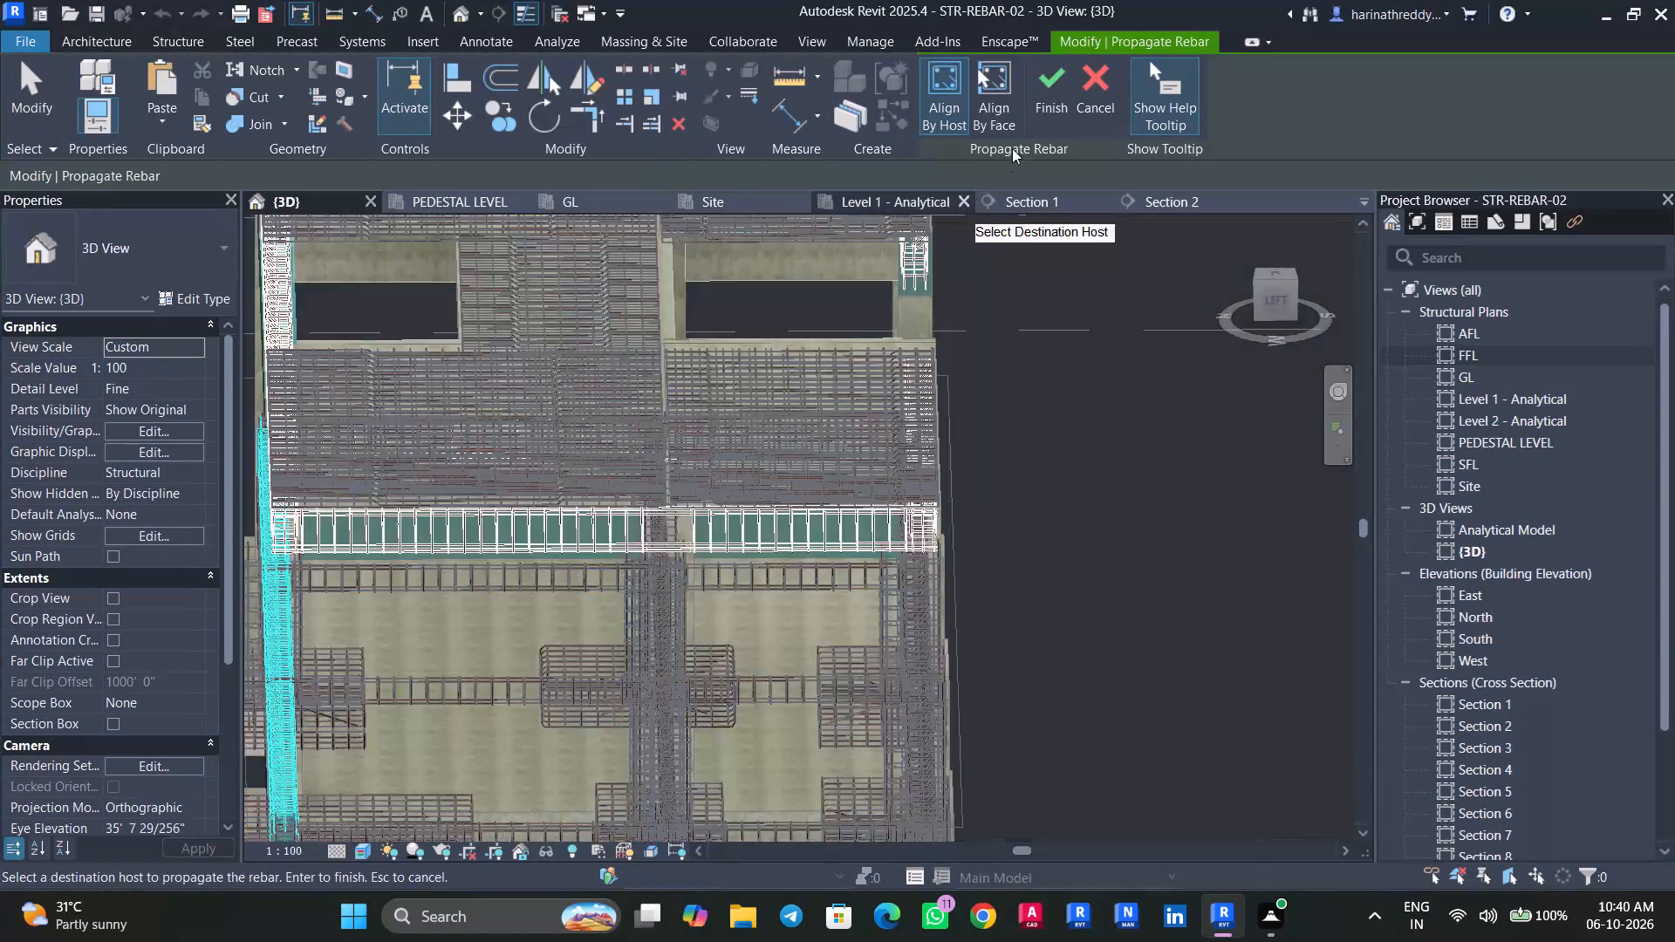
pyautogui.click(1058, 106)
pyautogui.press('Escape')
pyautogui.press('Escape')
# Examine the inner roof-level 200X450 beams around the slab recesses for missing reinforcement.
pyautogui.keyDown('shift'); pyautogui.moveTo(1044, 515); pyautogui.dragTo(944, 502, button='middle'); pyautogui.keyUp('shift')
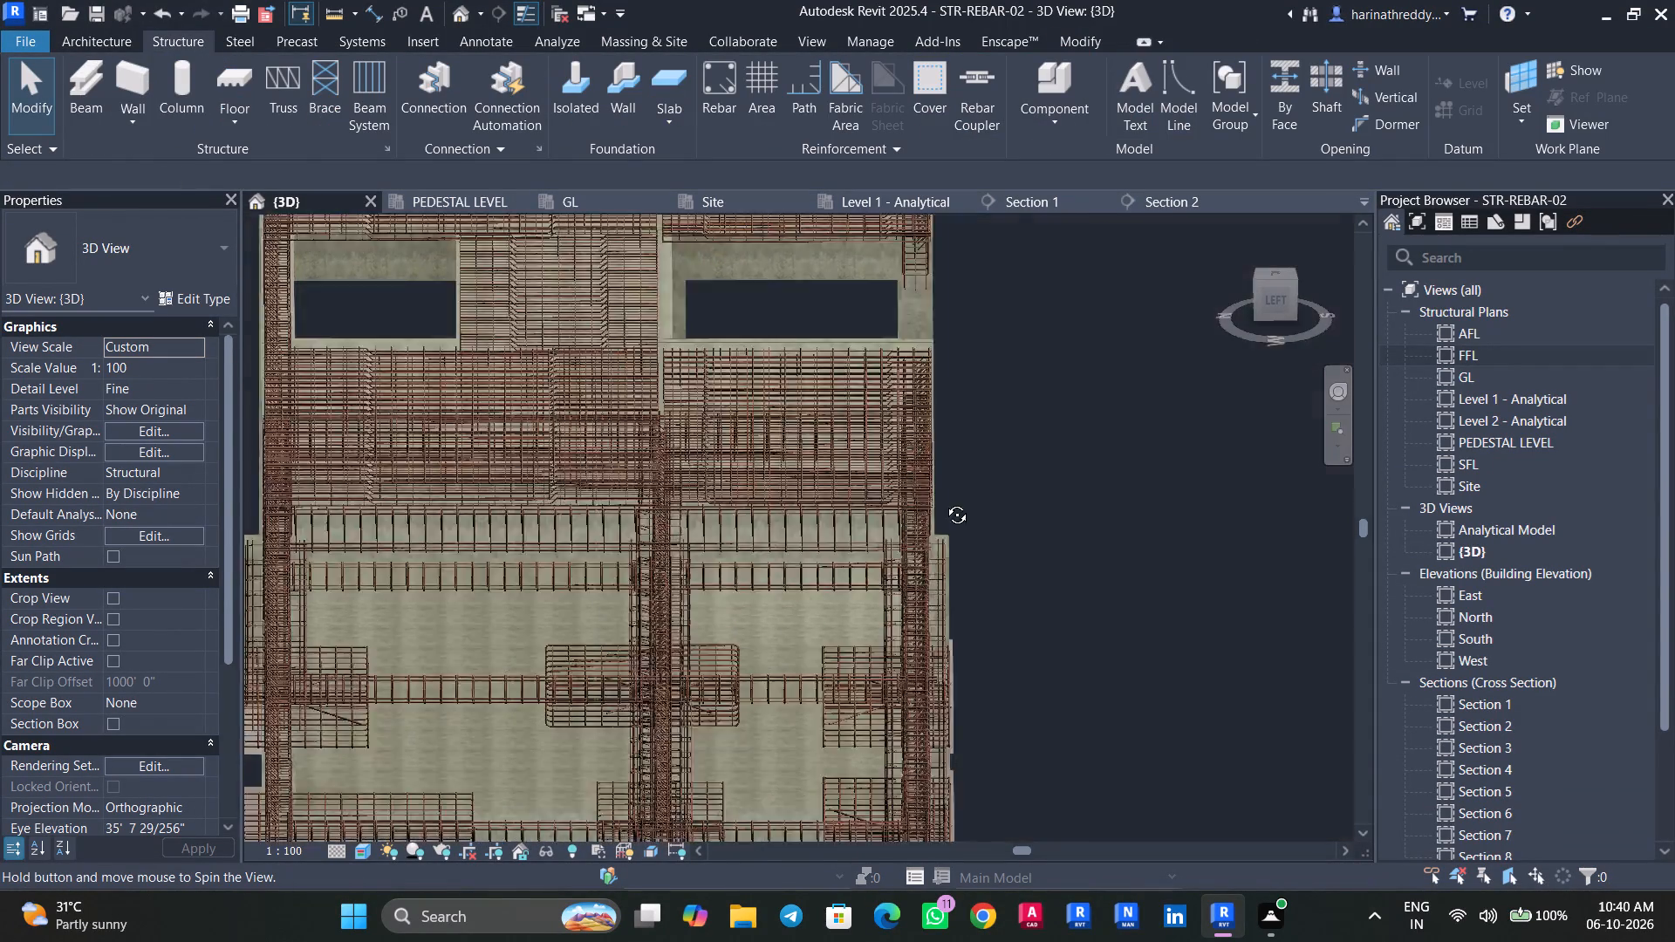
pyautogui.keyDown('shift'); pyautogui.moveTo(944, 502); pyautogui.dragTo(719, 526, button='middle'); pyautogui.keyUp('shift')
pyautogui.scroll(5, 990, 317)
pyautogui.scroll(-1, 899, 321)
pyautogui.scroll(1, 899, 321)
pyautogui.moveTo(803, 334); pyautogui.dragTo(873, 668, button='middle')
pyautogui.scroll(1, 873, 667)
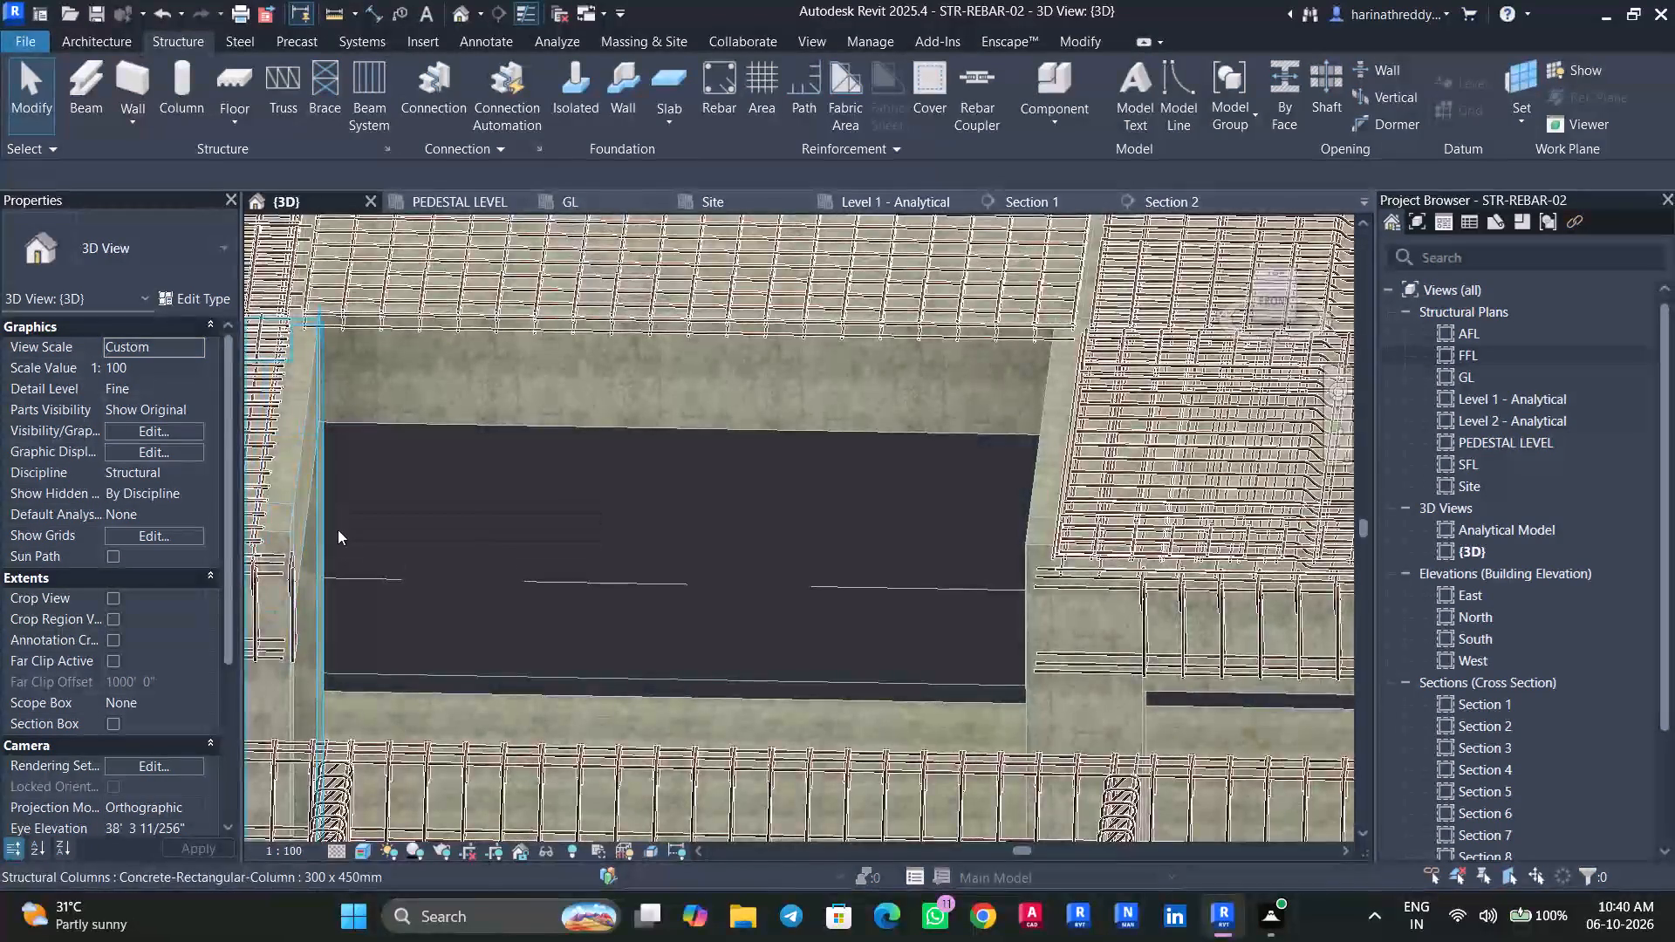
pyautogui.scroll(-1, 385, 533)
pyautogui.keyDown('shift'); pyautogui.moveTo(386, 532); pyautogui.dragTo(368, 525, button='middle'); pyautogui.keyUp('shift')
pyautogui.click(563, 407)
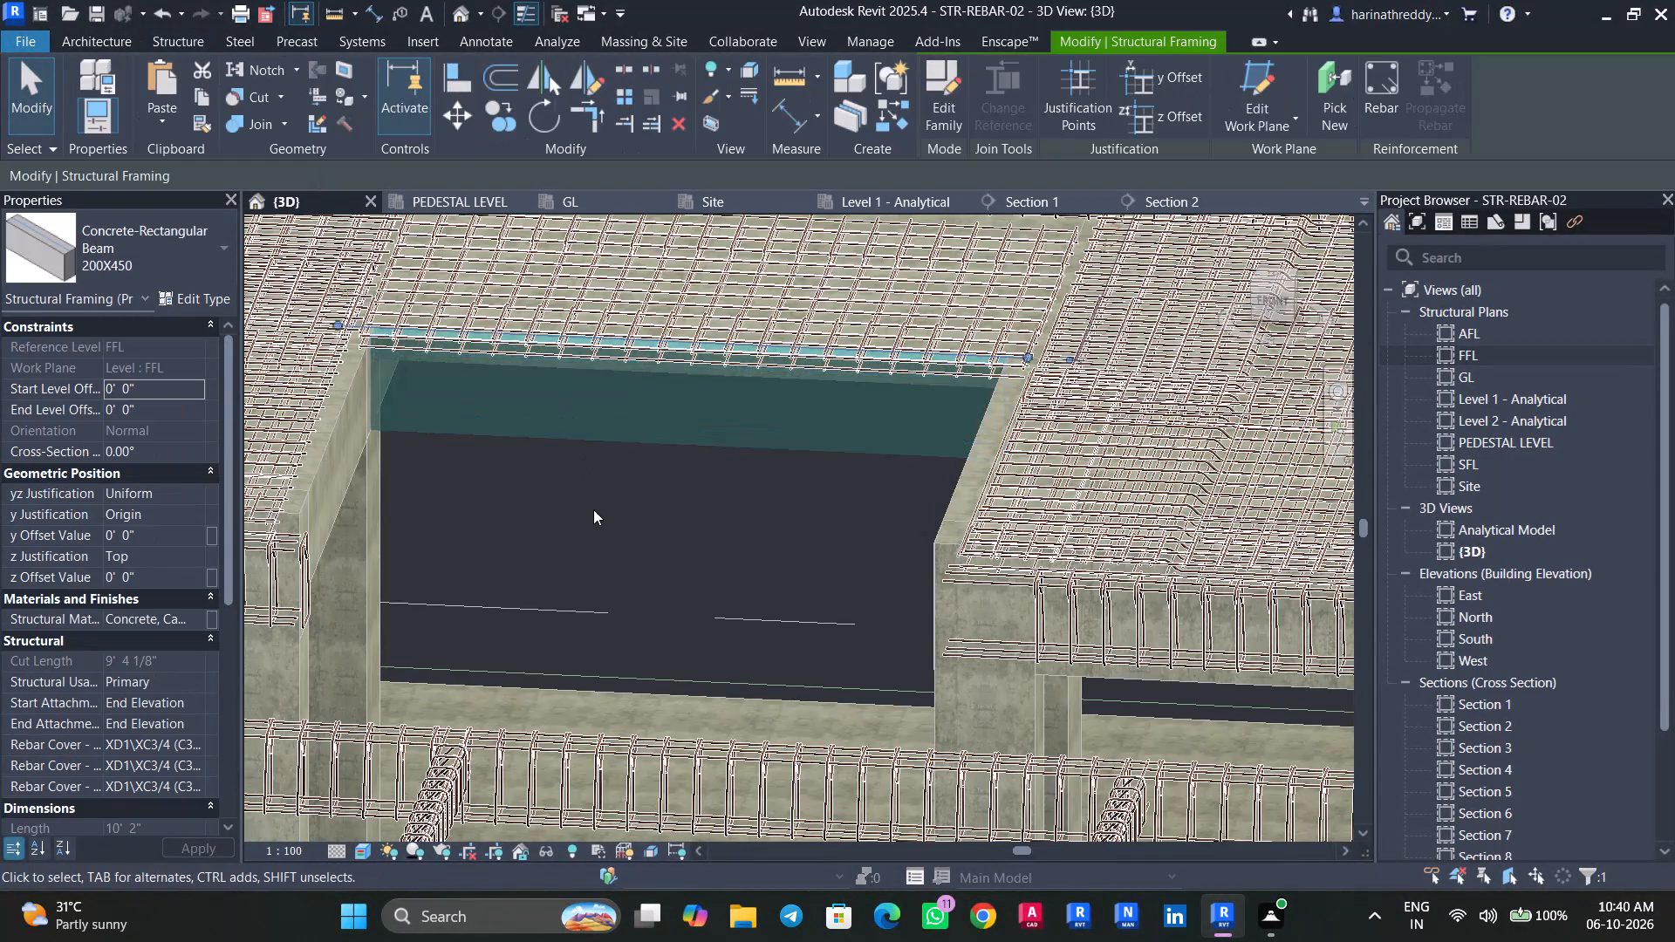
pyautogui.scroll(-3, 593, 509)
pyautogui.keyDown('shift'); pyautogui.moveTo(592, 509); pyautogui.dragTo(523, 485, button='middle'); pyautogui.keyUp('shift')
pyautogui.press('Escape')
pyautogui.click(407, 463)
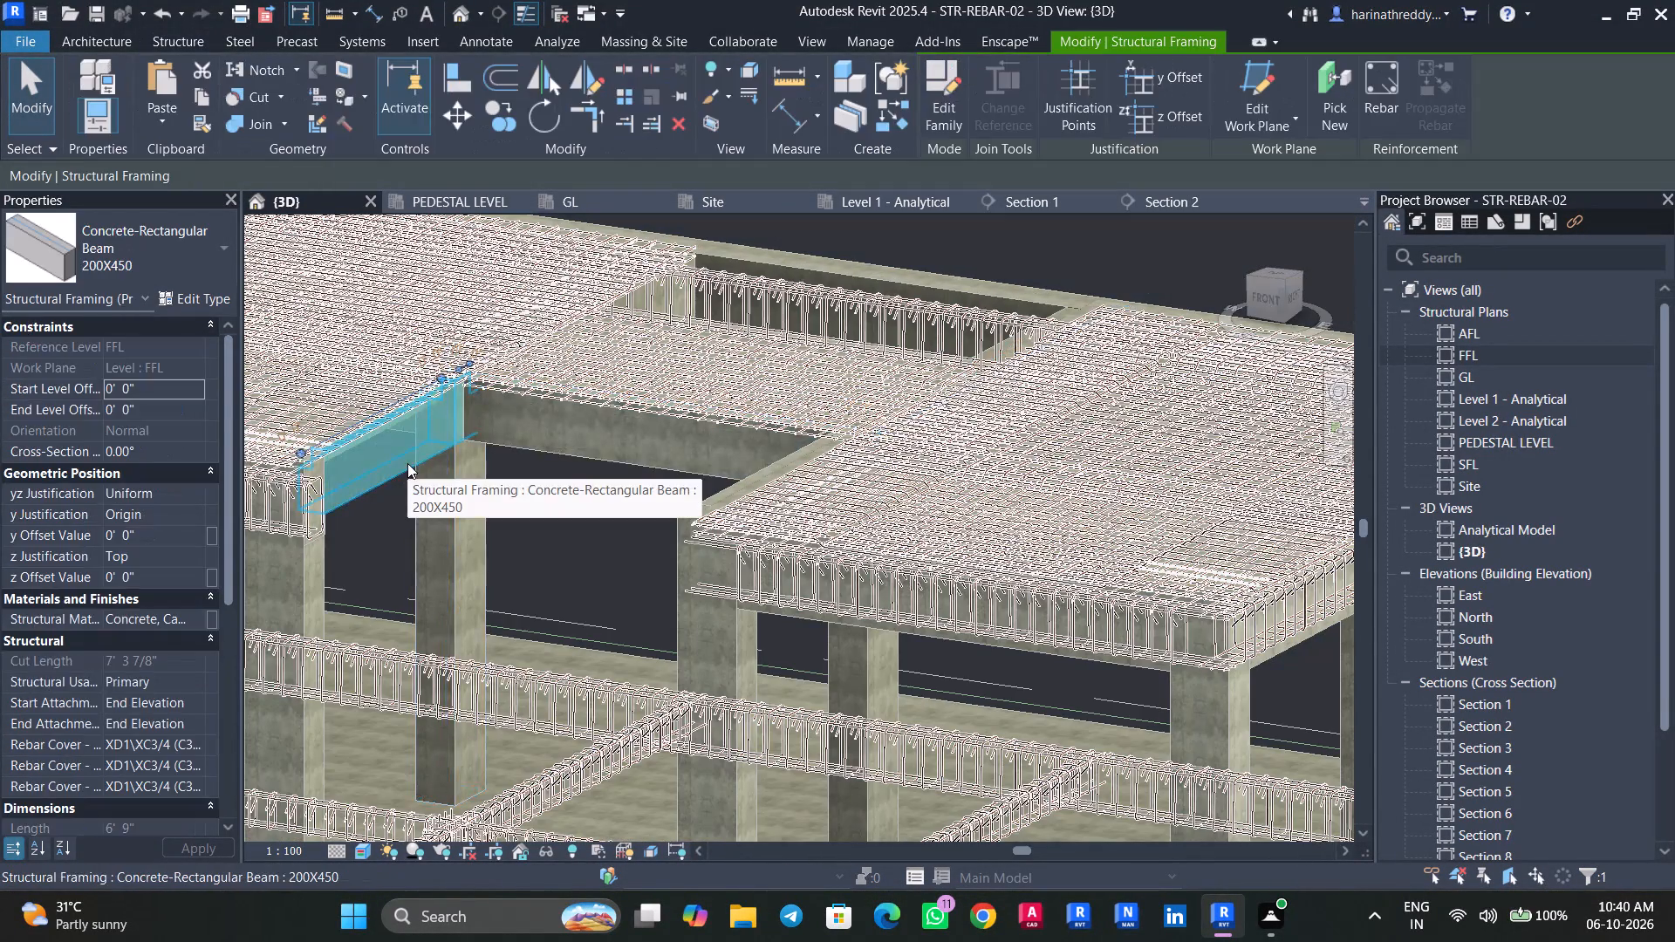
pyautogui.press('Escape')
pyautogui.press('Escape')
# Propagate rebar from the reinforced GL-level 200X450 beam, aligned by host, to the three roof-level beams around the front recess.
pyautogui.moveTo(585, 548); pyautogui.dragTo(639, 340, button='middle')
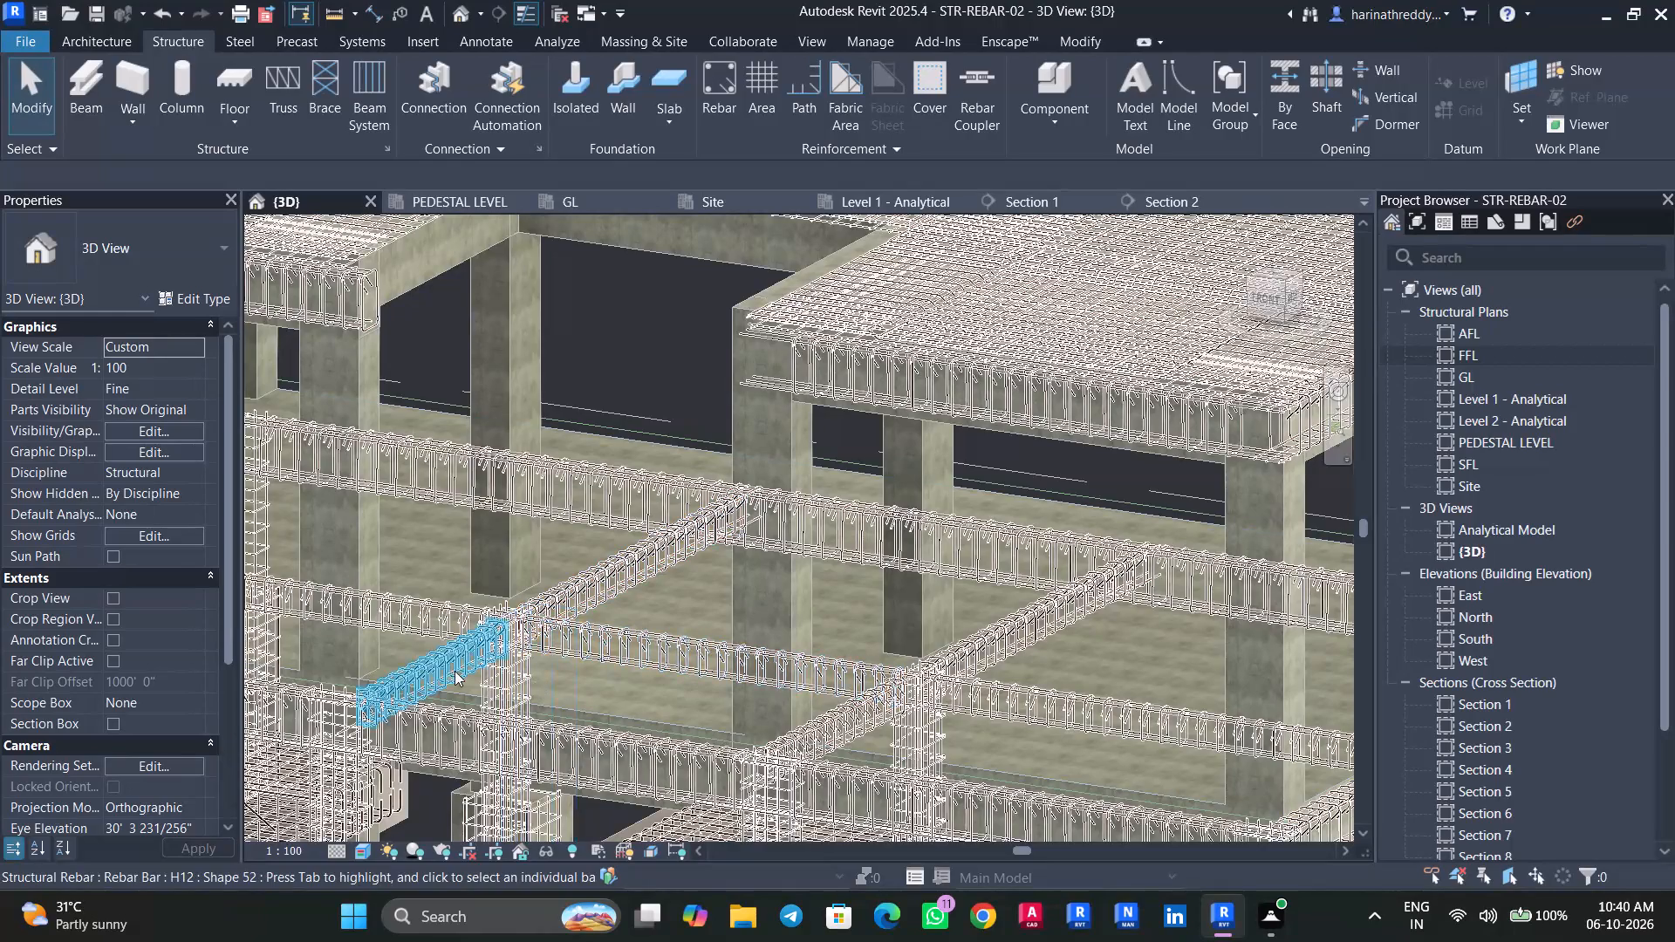
pyautogui.keyDown('shift'); pyautogui.moveTo(506, 682); pyautogui.dragTo(475, 872, button='middle'); pyautogui.keyUp('shift')
pyautogui.scroll(1, 475, 871)
pyautogui.scroll(5, 397, 514)
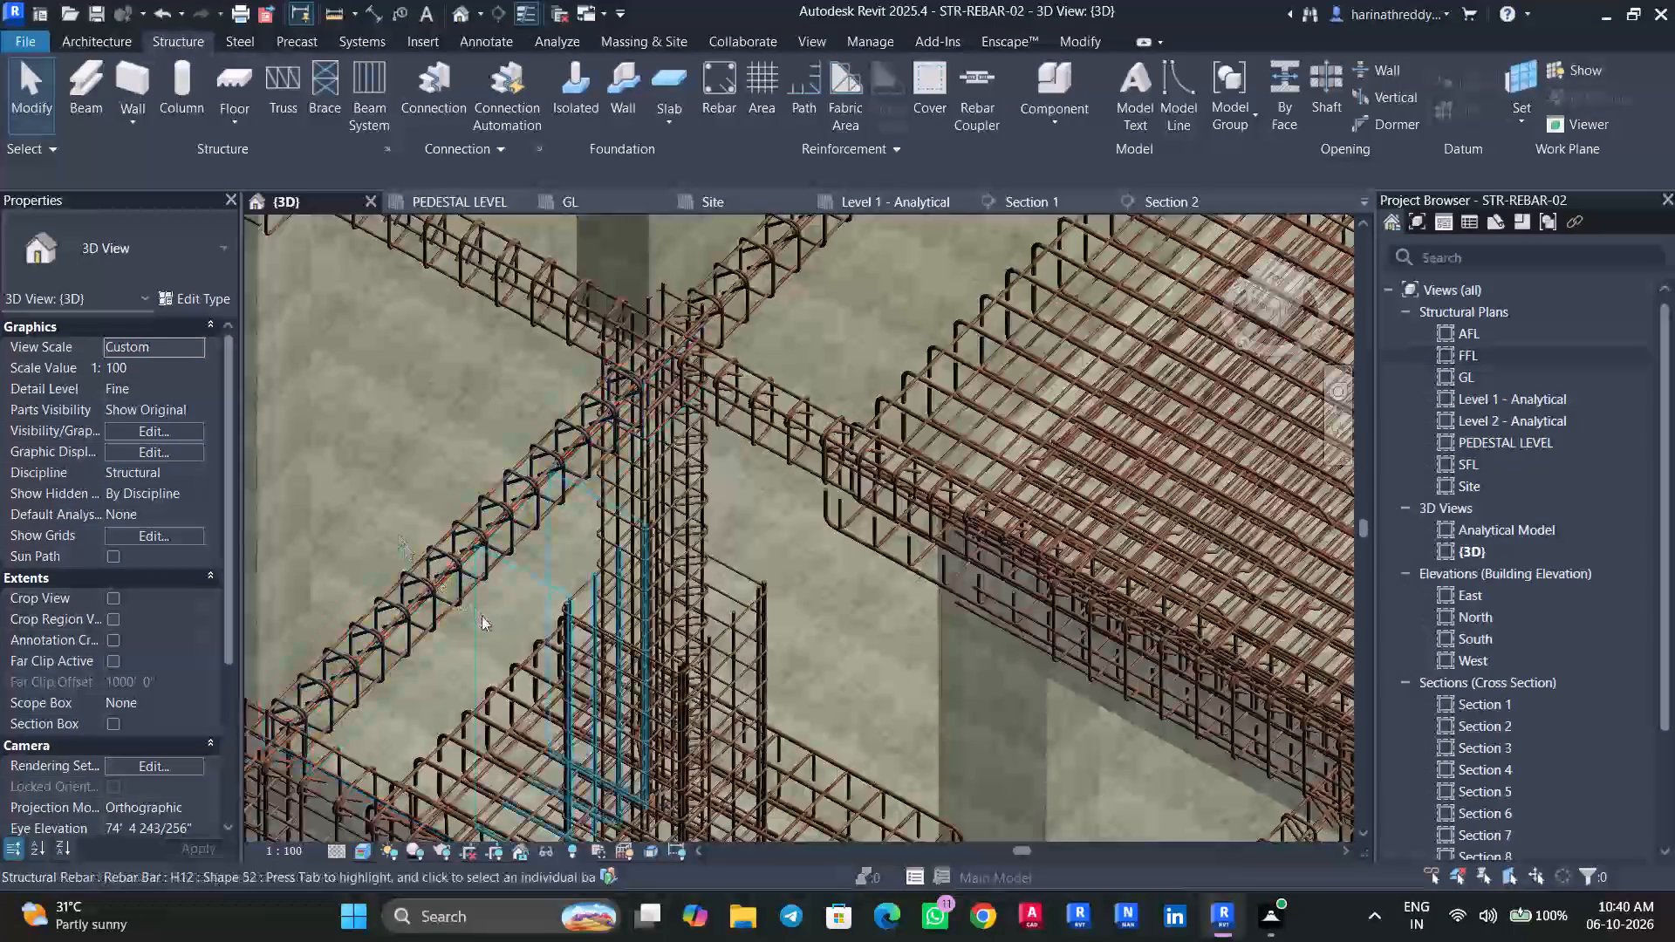
pyautogui.press('Tab')
pyautogui.press('Tab')
pyautogui.press('Tab')
pyautogui.press('Tab')
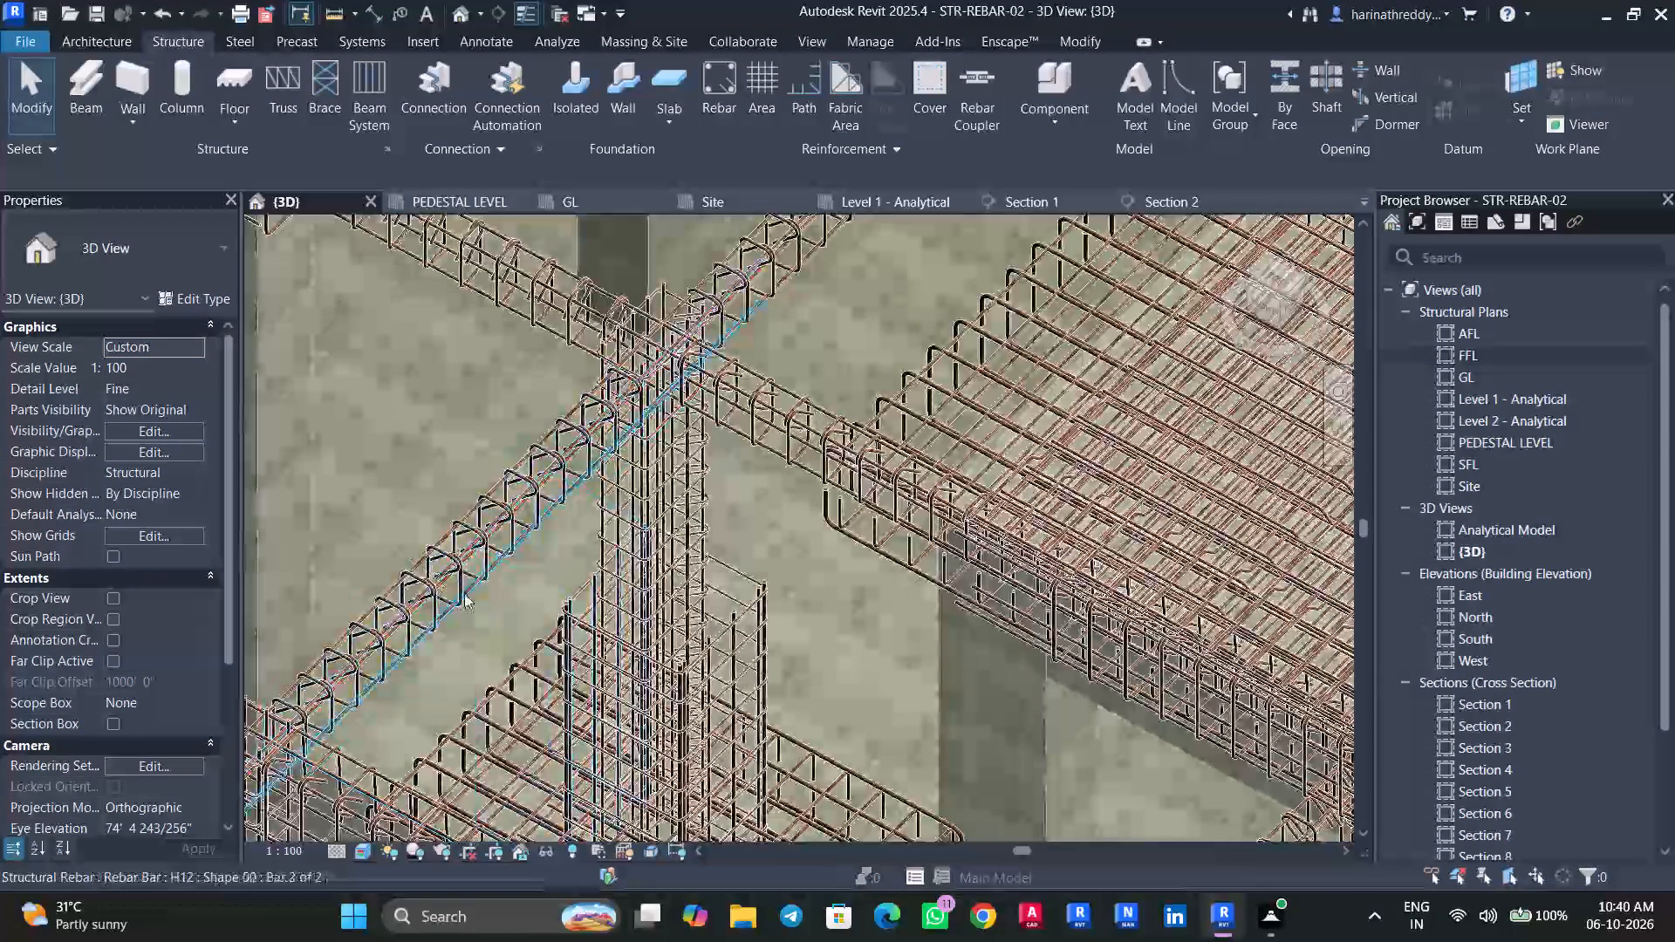
pyautogui.press('Tab')
pyautogui.press('Tab')
pyautogui.press('Tab')
pyautogui.press('Tab')
pyautogui.scroll(-4, 504, 617)
pyautogui.scroll(1, 504, 617)
pyautogui.scroll(-4, 504, 617)
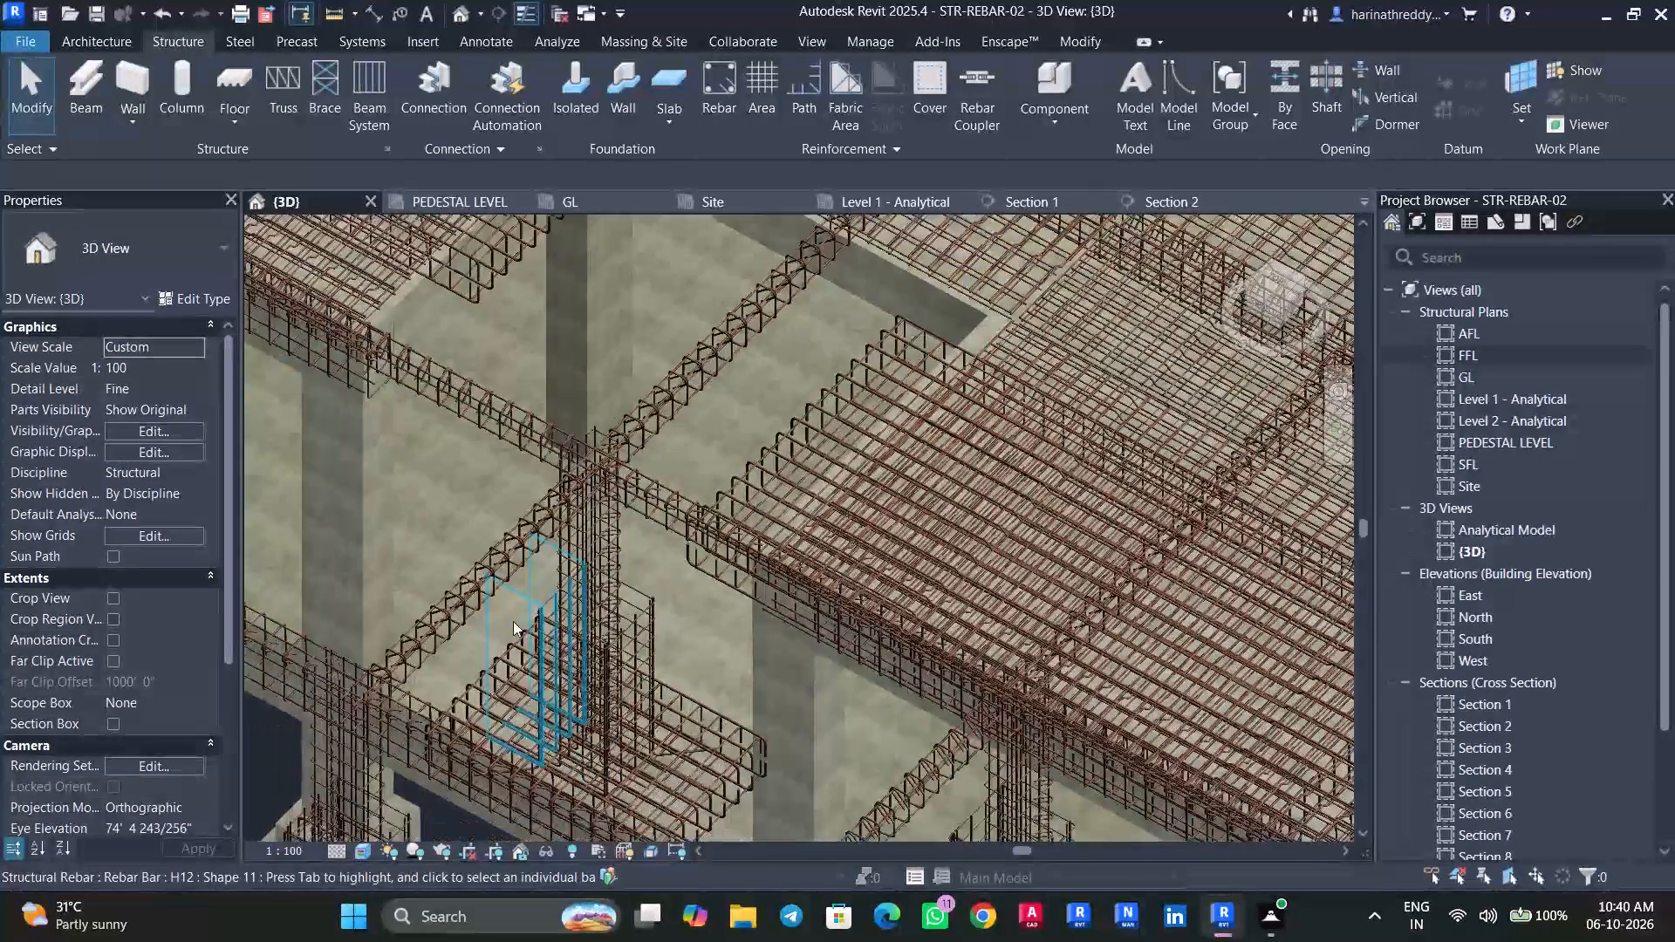
pyautogui.keyDown('shift'); pyautogui.moveTo(548, 630); pyautogui.dragTo(798, 181, button='middle'); pyautogui.keyUp('shift')
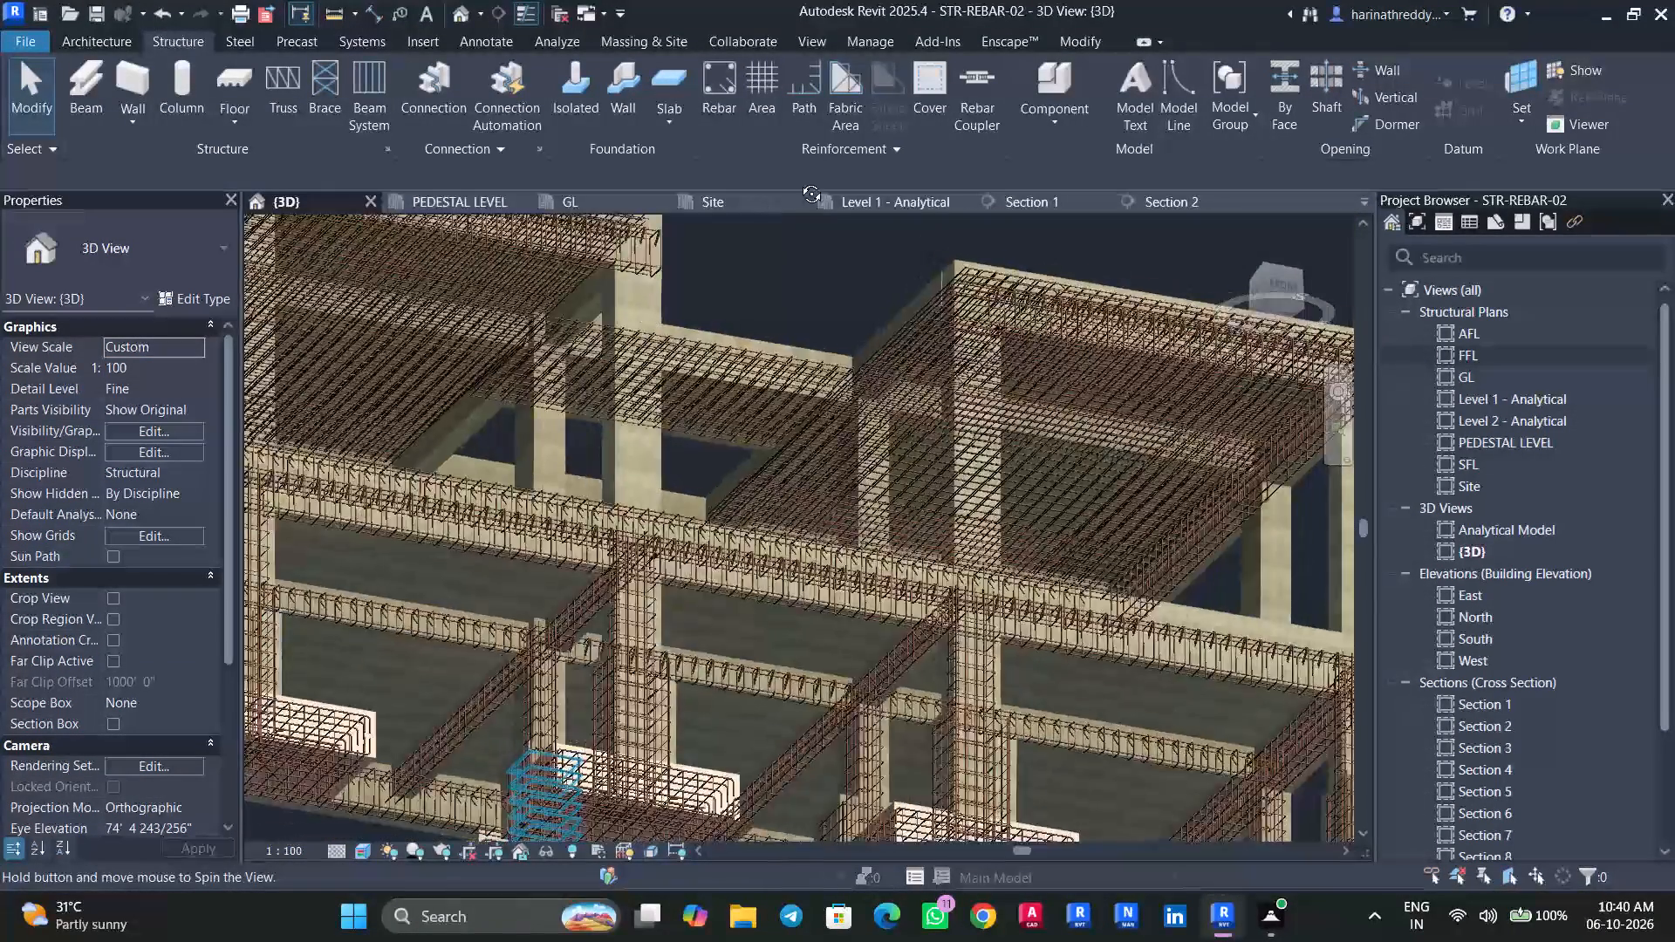
pyautogui.keyDown('shift'); pyautogui.moveTo(798, 181); pyautogui.dragTo(801, 181, button='middle'); pyautogui.keyUp('shift')
pyautogui.scroll(7, 557, 604)
pyautogui.click(590, 587)
pyautogui.scroll(-4, 590, 587)
pyautogui.scroll(1, 590, 587)
pyautogui.scroll(-1, 590, 587)
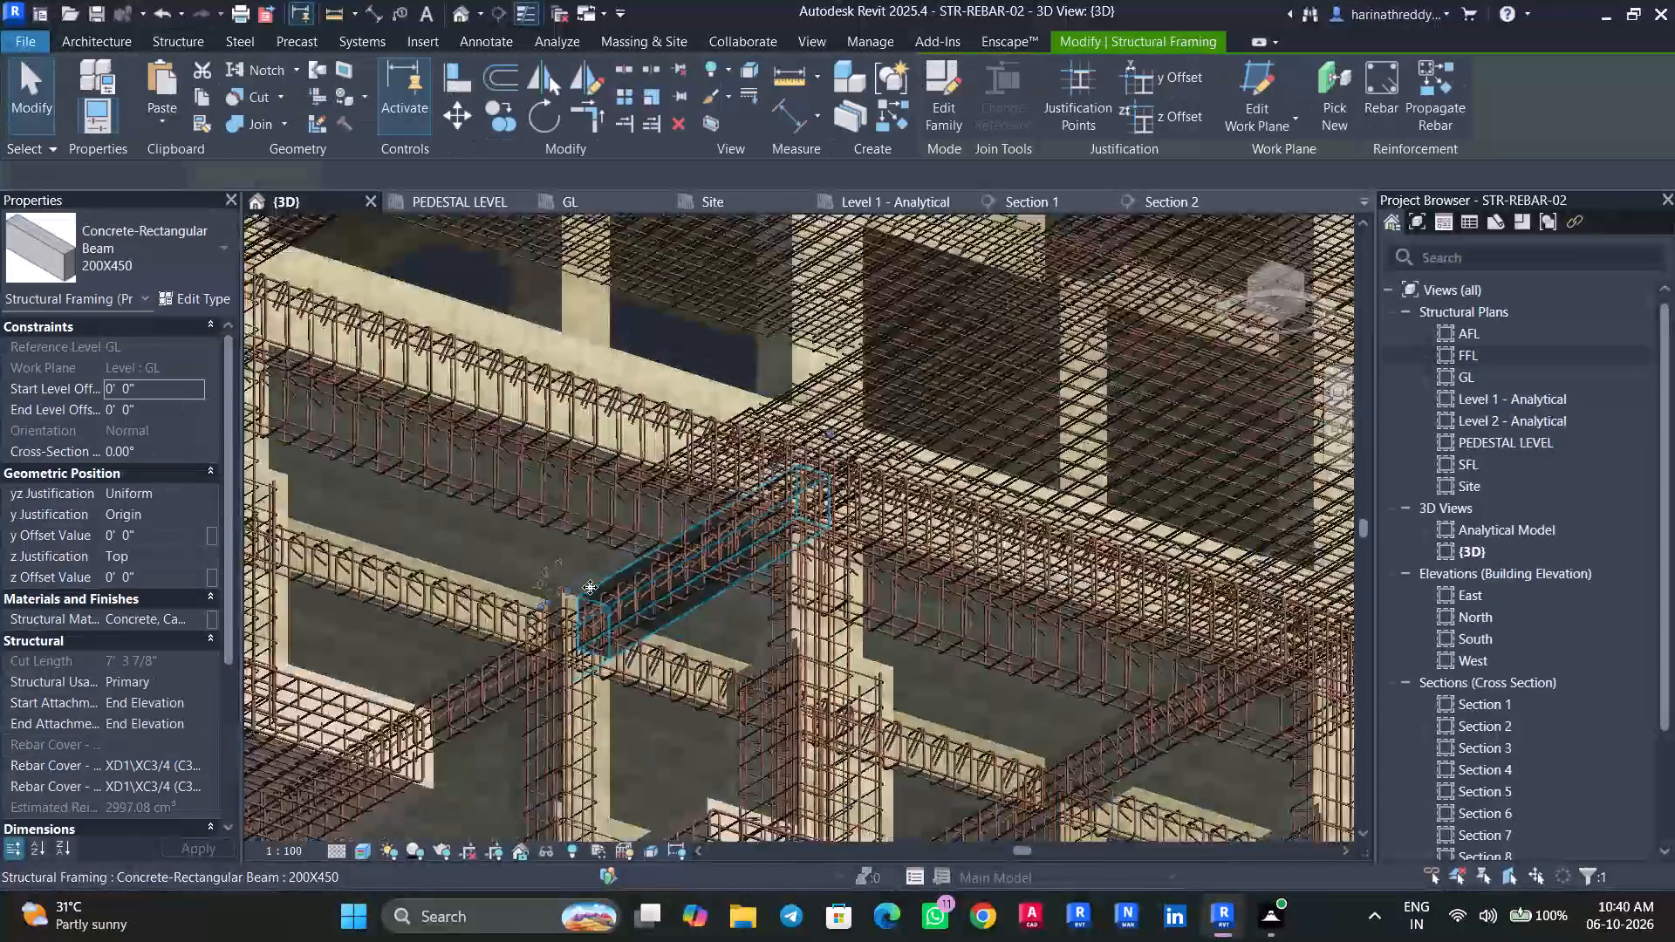
pyautogui.scroll(-4, 590, 587)
pyautogui.click(1438, 102)
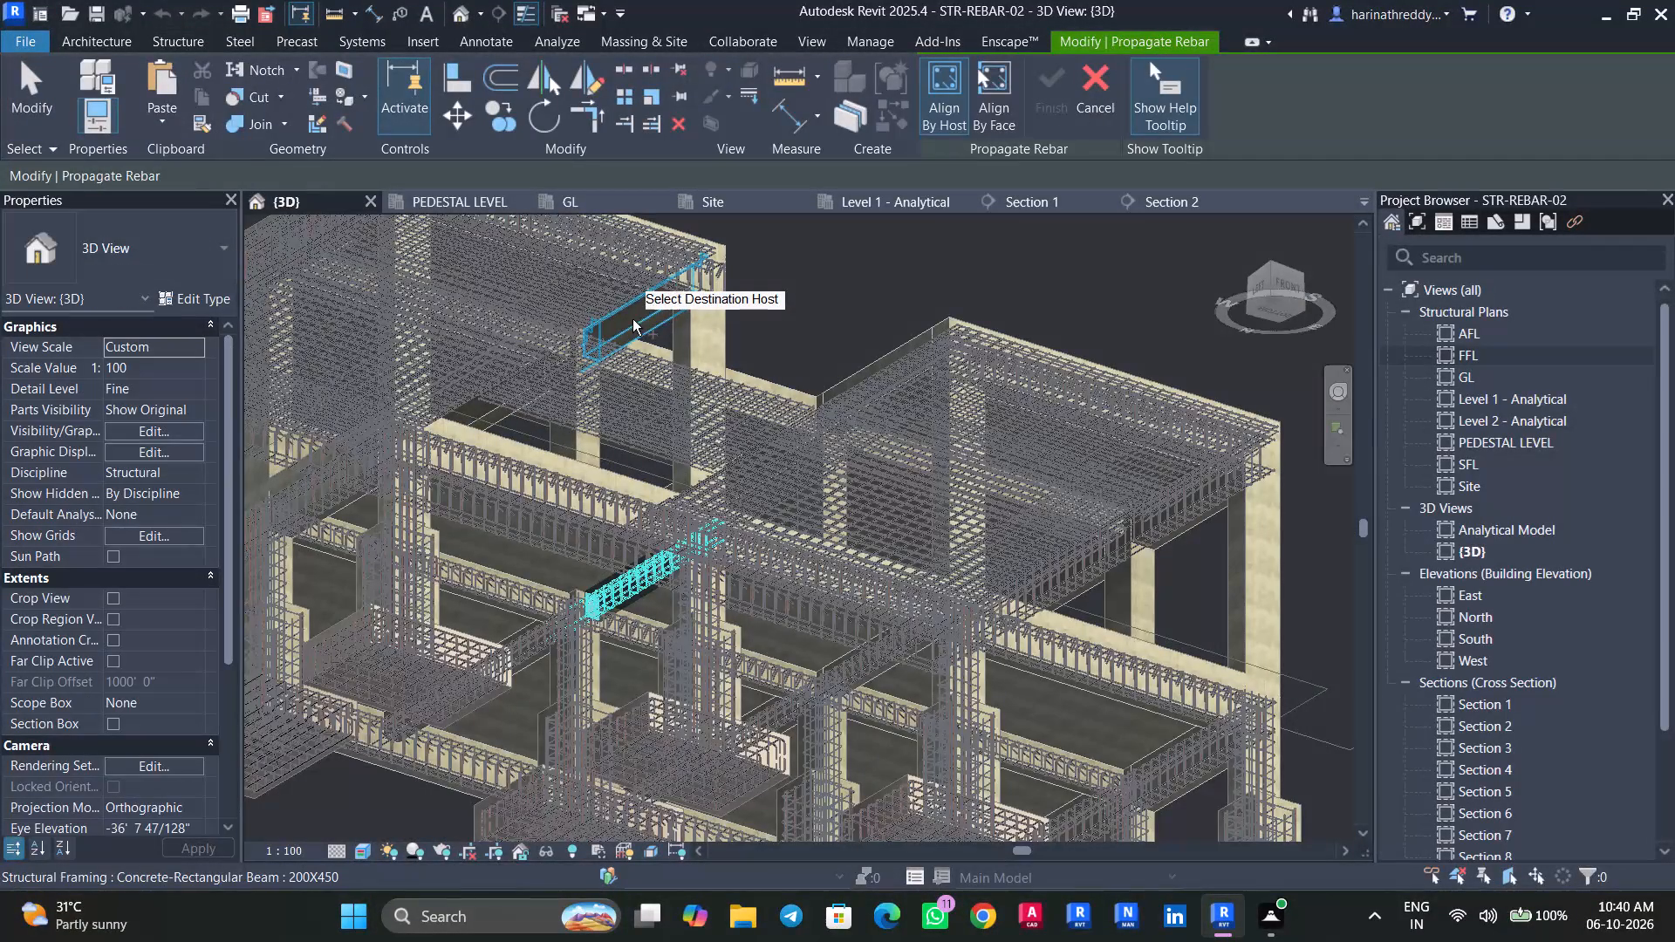
pyautogui.click(632, 319)
pyautogui.click(885, 395)
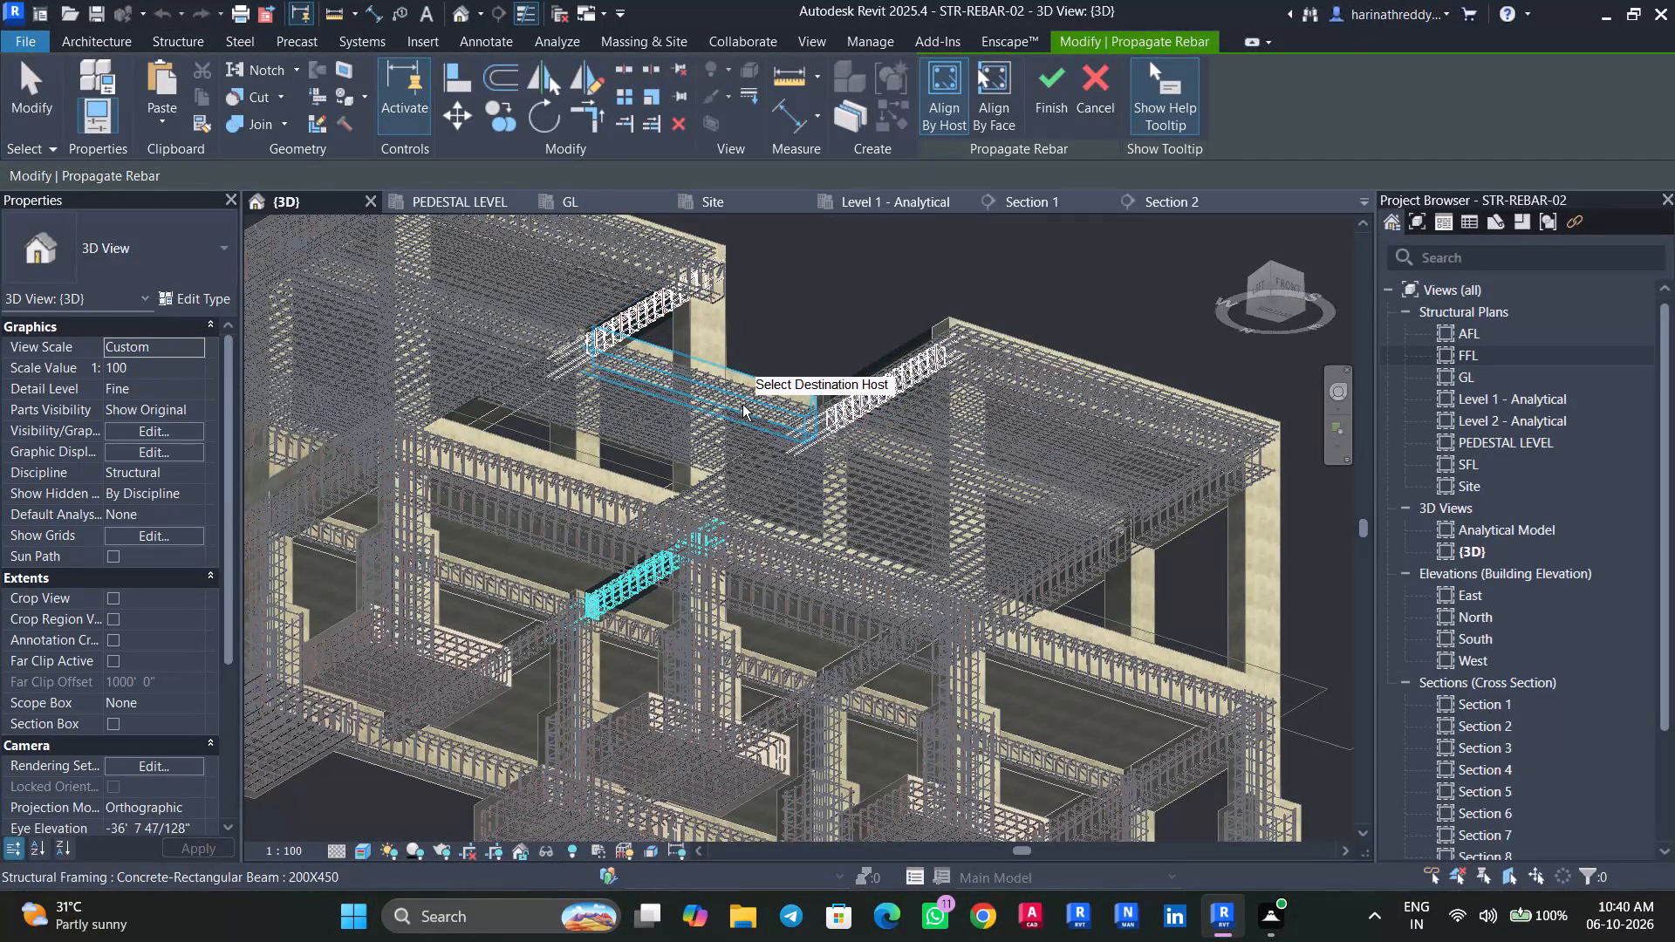
pyautogui.click(742, 405)
# Add the two roof-level 200X450 beams flanking the rear opening as destinations and finish the rebar propagation.
pyautogui.keyDown('shift'); pyautogui.moveTo(793, 439); pyautogui.dragTo(527, 476, button='middle'); pyautogui.keyUp('shift')
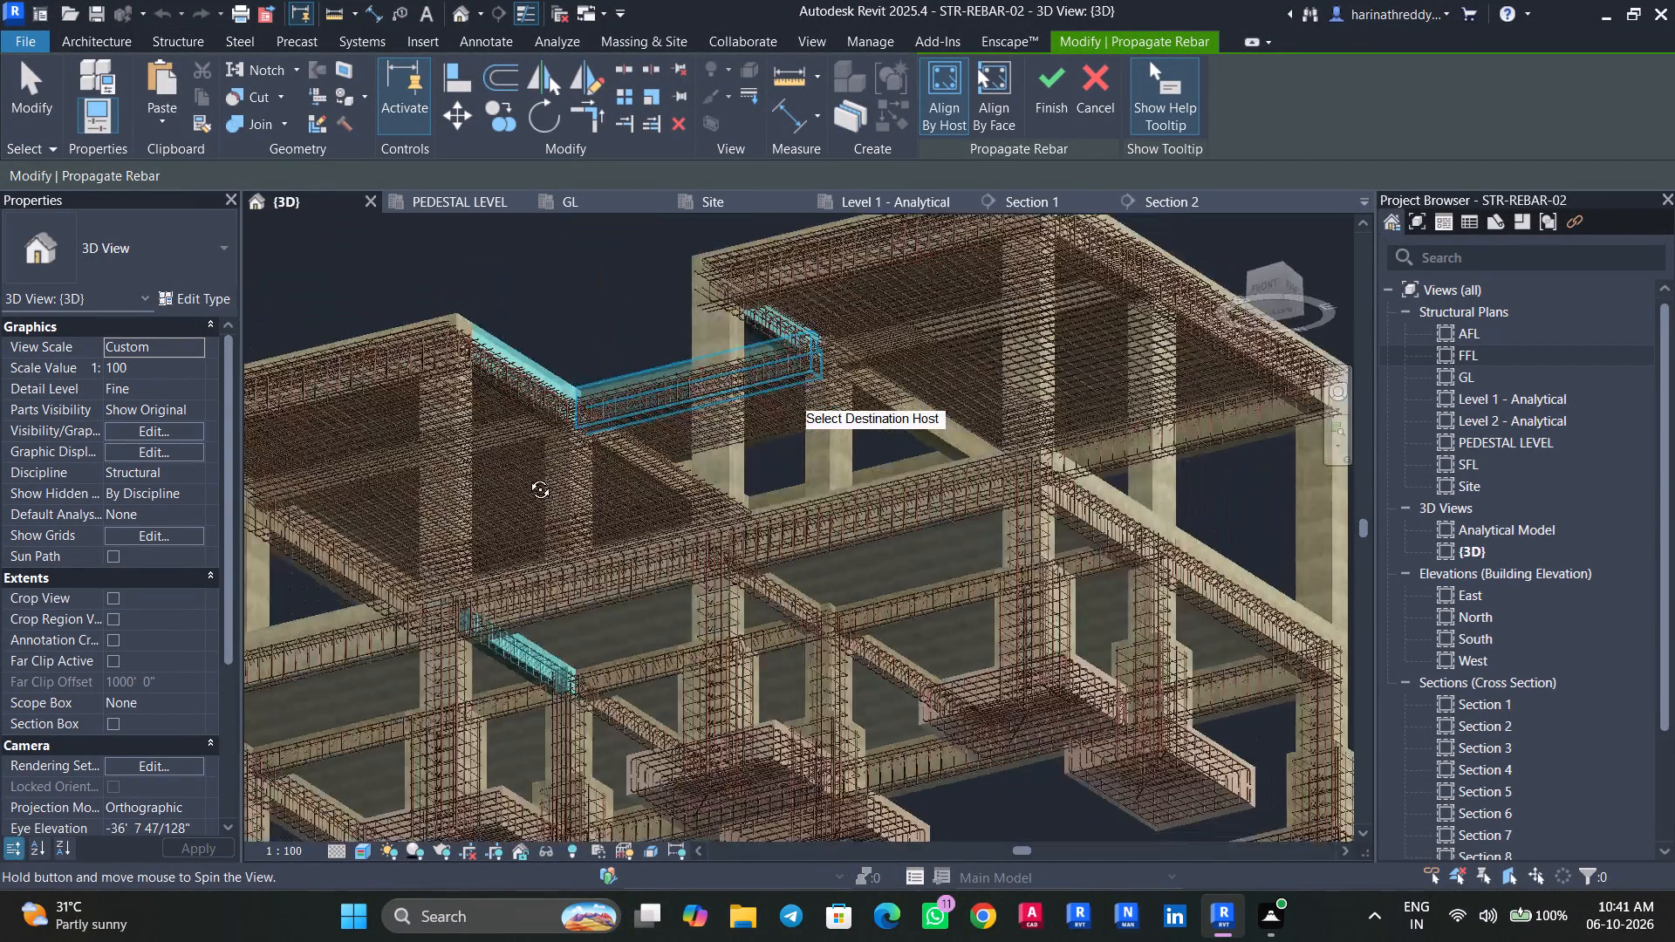
pyautogui.keyDown('shift'); pyautogui.moveTo(527, 476); pyautogui.dragTo(491, 506, button='middle'); pyautogui.keyUp('shift')
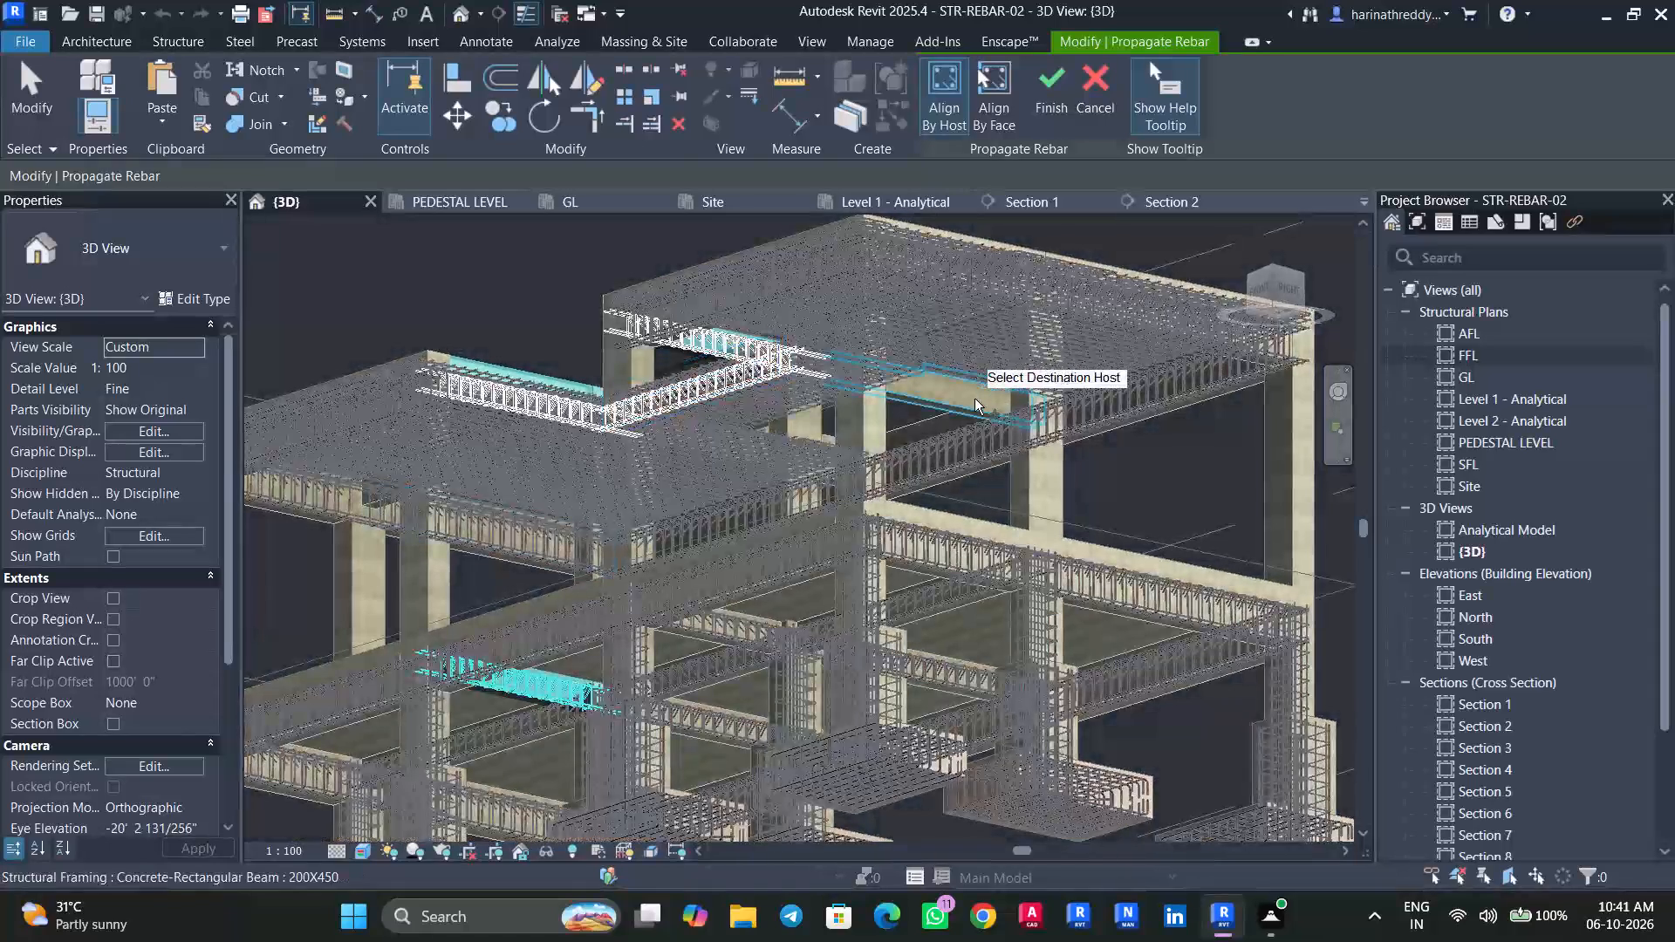
pyautogui.click(974, 399)
pyautogui.keyDown('shift'); pyautogui.moveTo(956, 419); pyautogui.dragTo(538, 488, button='middle'); pyautogui.keyUp('shift')
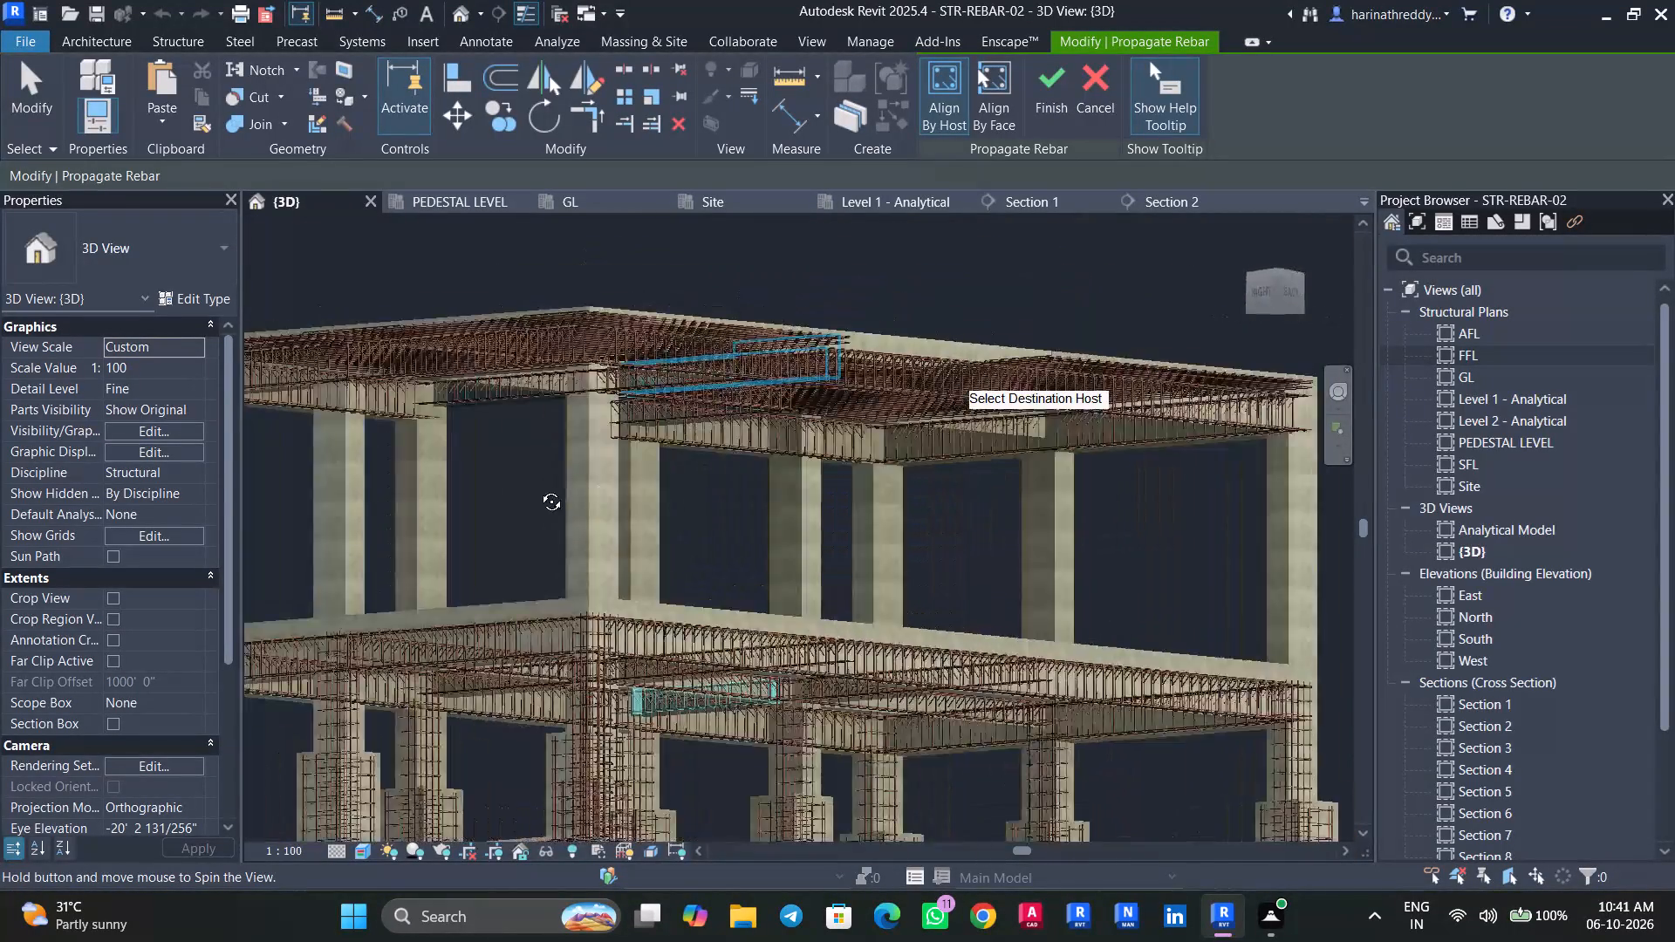
pyautogui.keyDown('shift'); pyautogui.moveTo(538, 488); pyautogui.dragTo(393, 491, button='middle'); pyautogui.keyUp('shift')
pyautogui.keyDown('shift'); pyautogui.moveTo(680, 462); pyautogui.dragTo(476, 375, button='middle'); pyautogui.keyUp('shift')
pyautogui.click(456, 355)
pyautogui.keyDown('shift'); pyautogui.moveTo(591, 392); pyautogui.dragTo(509, 420, button='middle'); pyautogui.keyUp('shift')
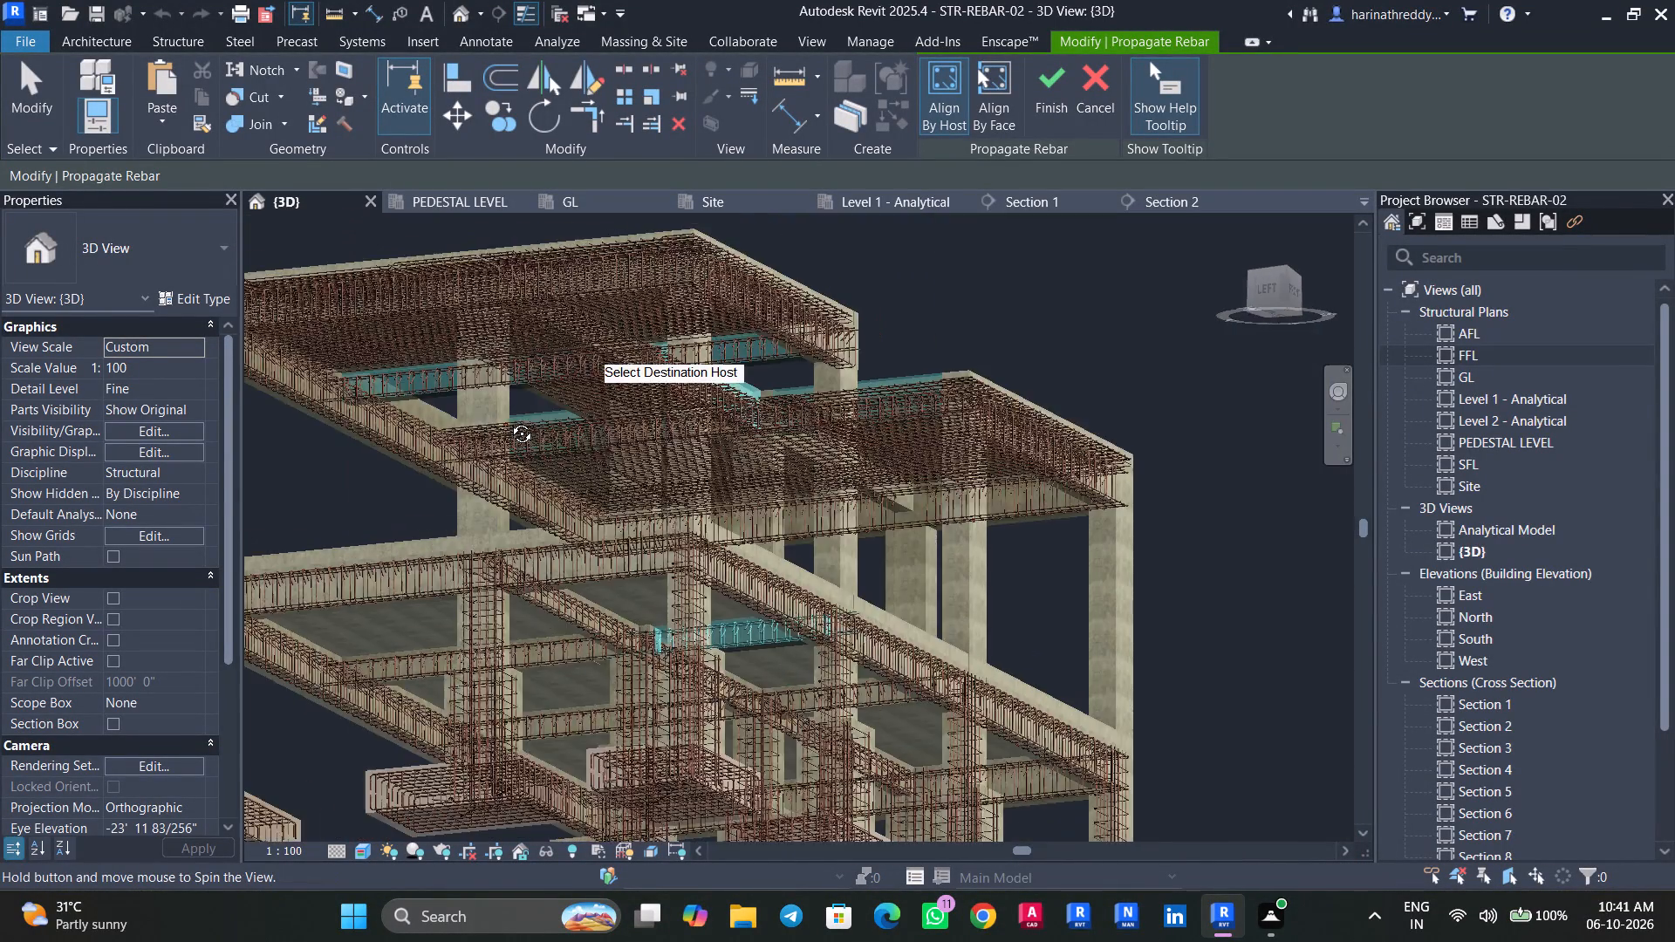
pyautogui.keyDown('shift'); pyautogui.moveTo(509, 420); pyautogui.dragTo(428, 532, button='middle'); pyautogui.keyUp('shift')
pyautogui.keyDown('shift'); pyautogui.moveTo(809, 456); pyautogui.dragTo(658, 462, button='middle'); pyautogui.keyUp('shift')
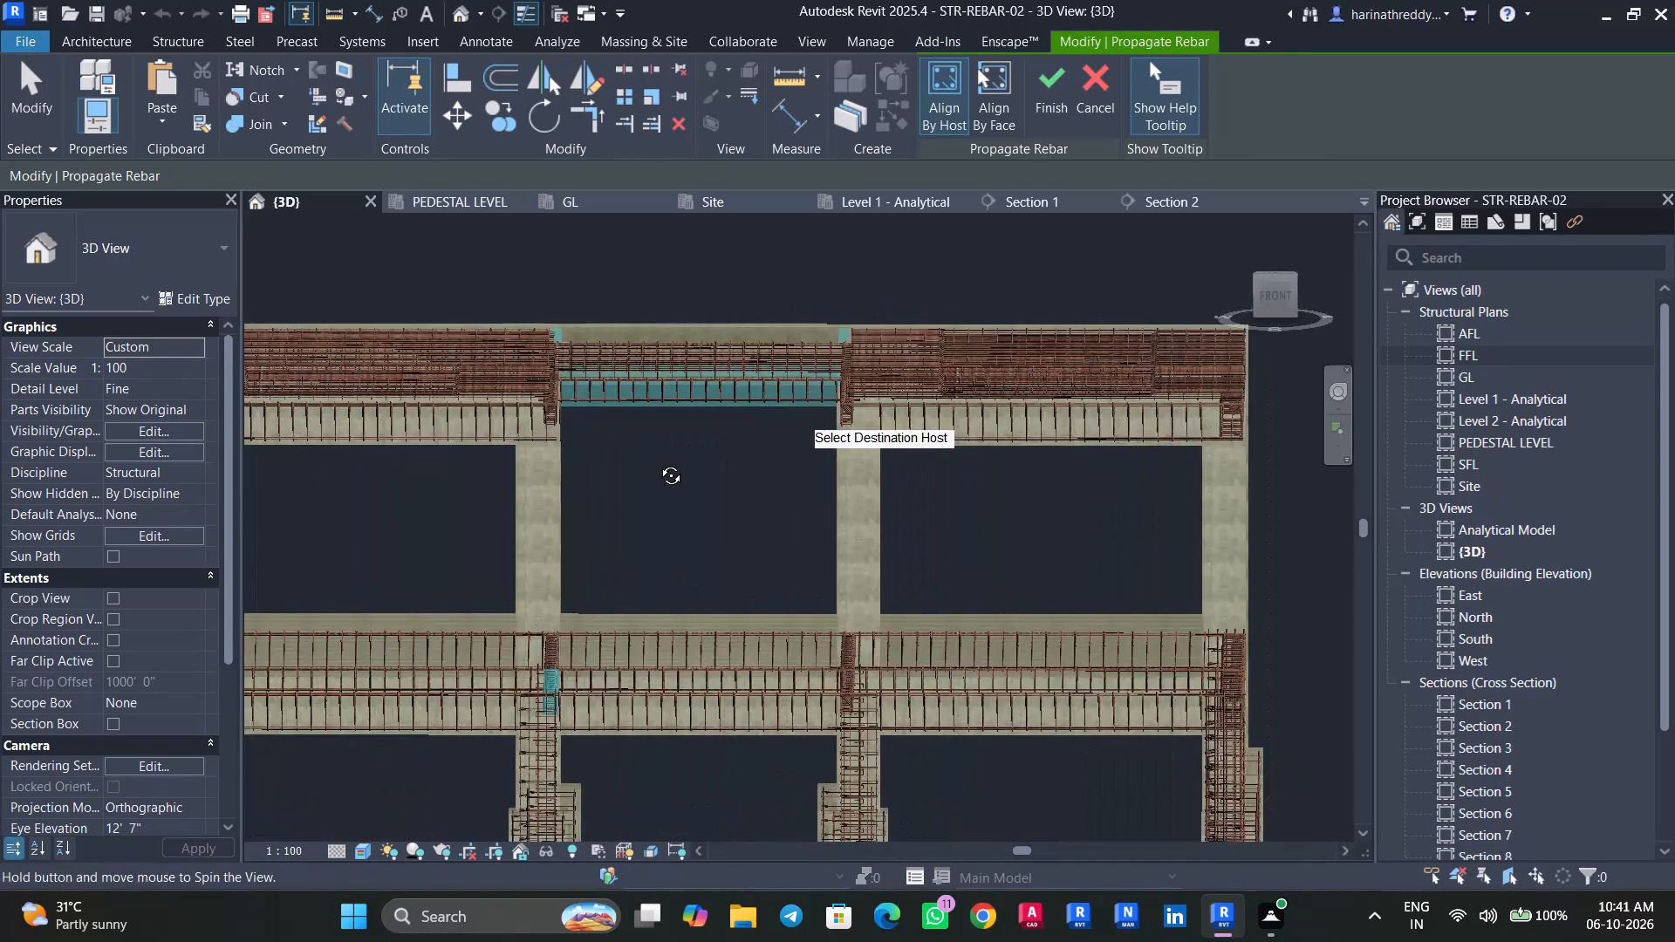
pyautogui.keyDown('shift'); pyautogui.moveTo(658, 462); pyautogui.dragTo(639, 613, button='middle'); pyautogui.keyUp('shift')
pyautogui.click(1055, 94)
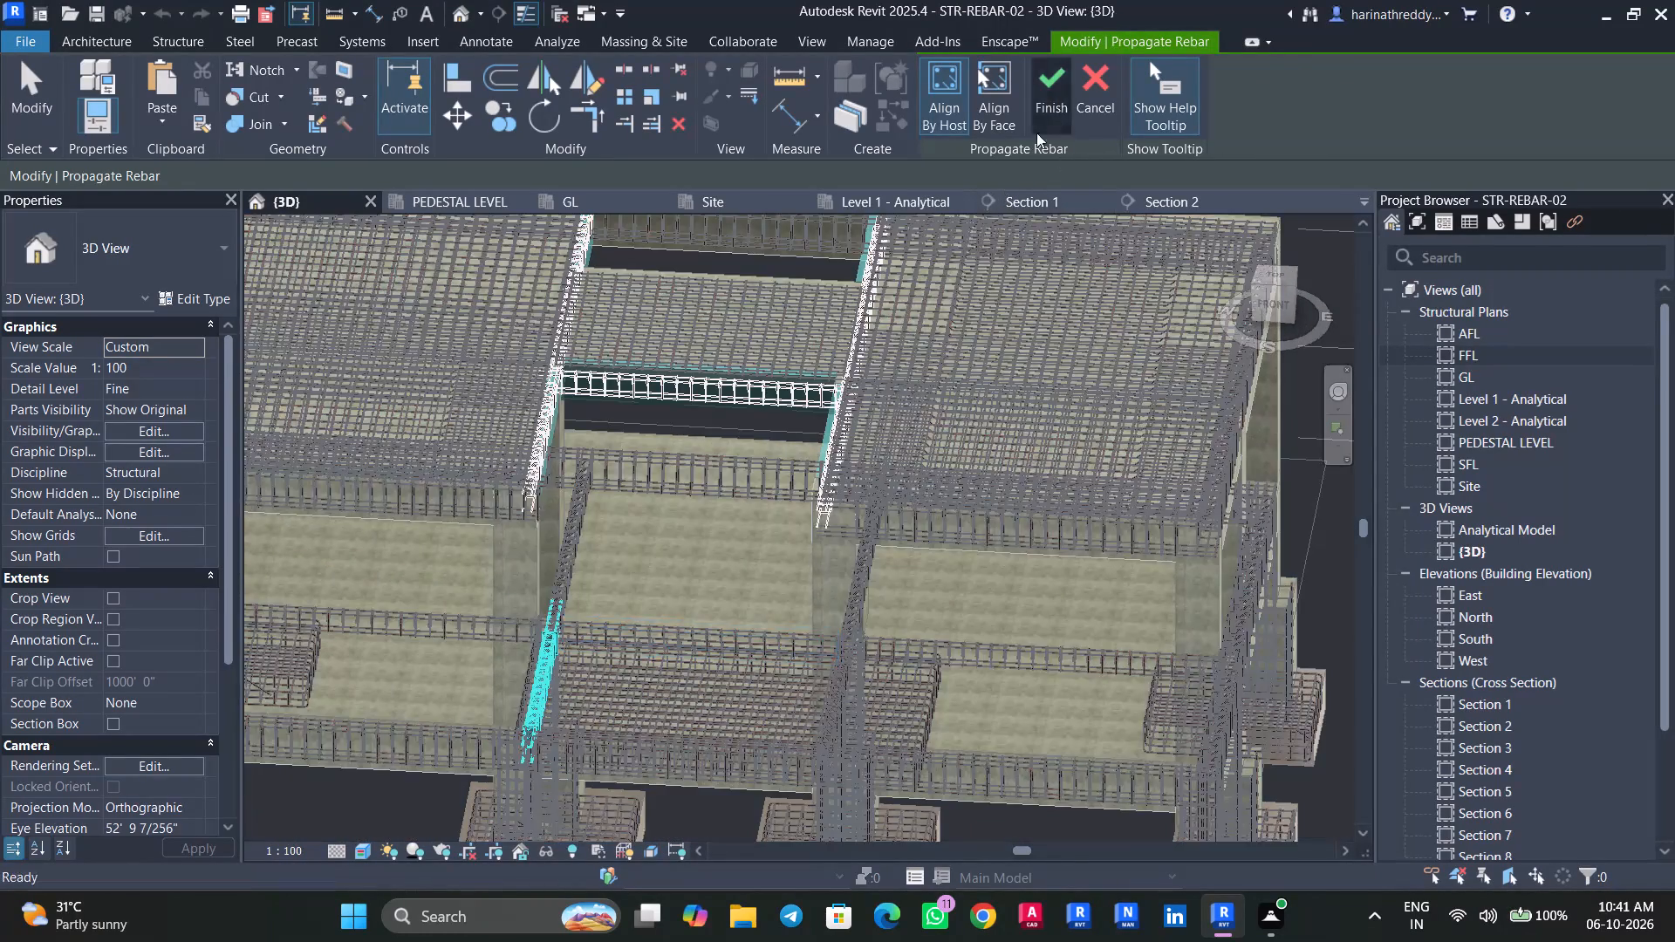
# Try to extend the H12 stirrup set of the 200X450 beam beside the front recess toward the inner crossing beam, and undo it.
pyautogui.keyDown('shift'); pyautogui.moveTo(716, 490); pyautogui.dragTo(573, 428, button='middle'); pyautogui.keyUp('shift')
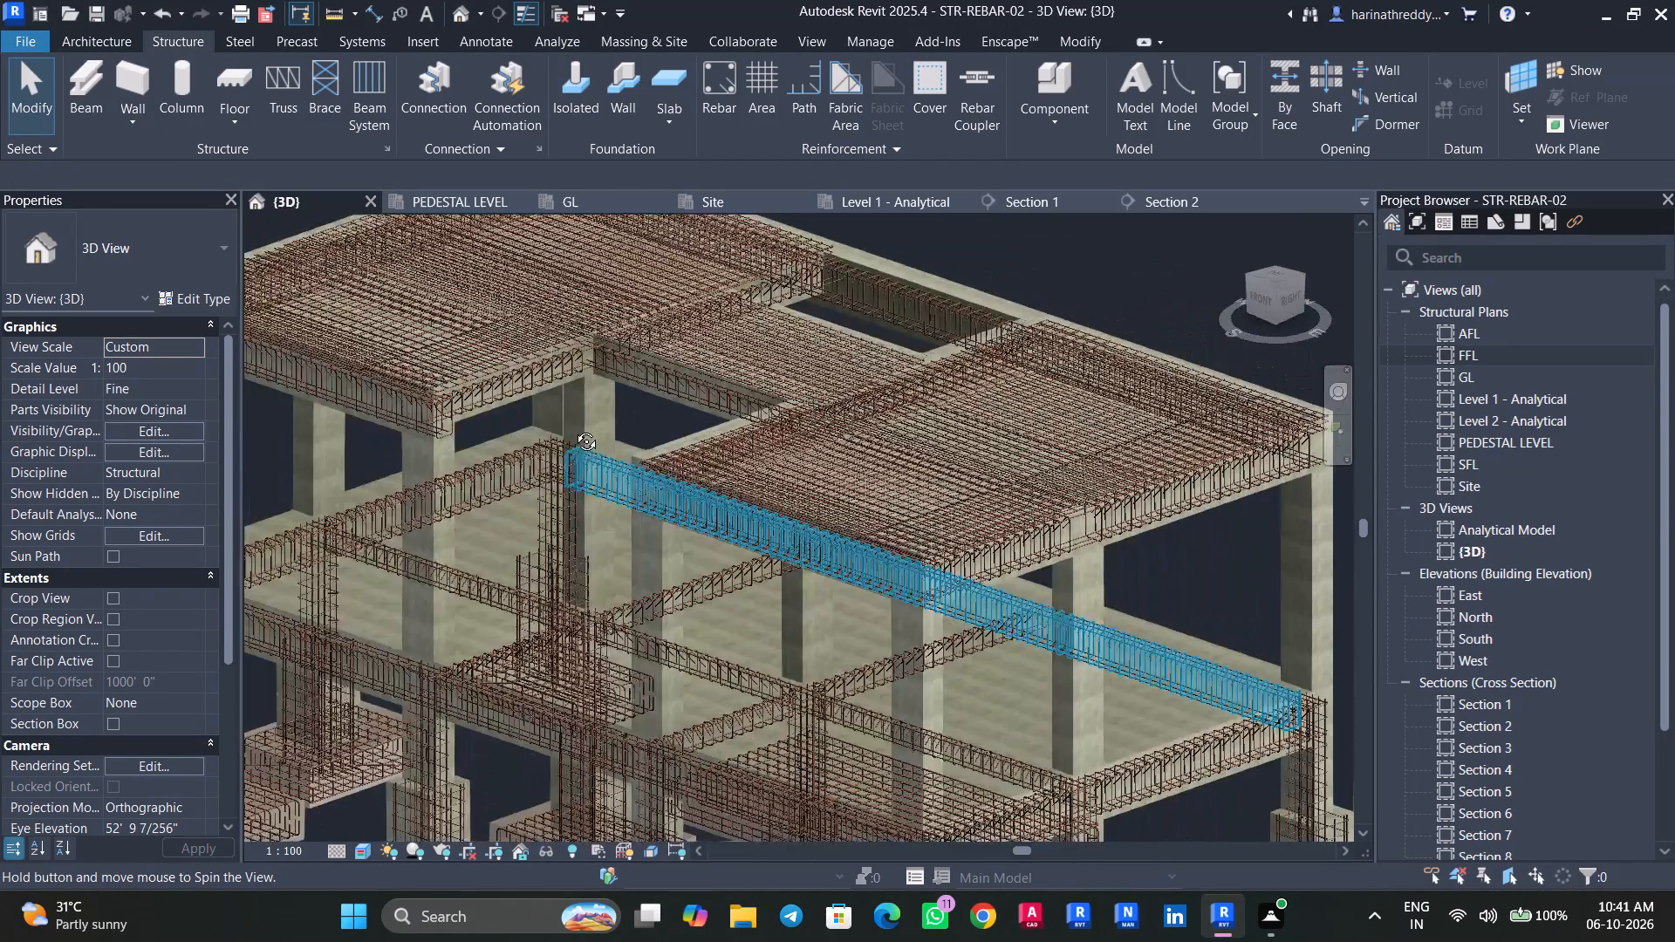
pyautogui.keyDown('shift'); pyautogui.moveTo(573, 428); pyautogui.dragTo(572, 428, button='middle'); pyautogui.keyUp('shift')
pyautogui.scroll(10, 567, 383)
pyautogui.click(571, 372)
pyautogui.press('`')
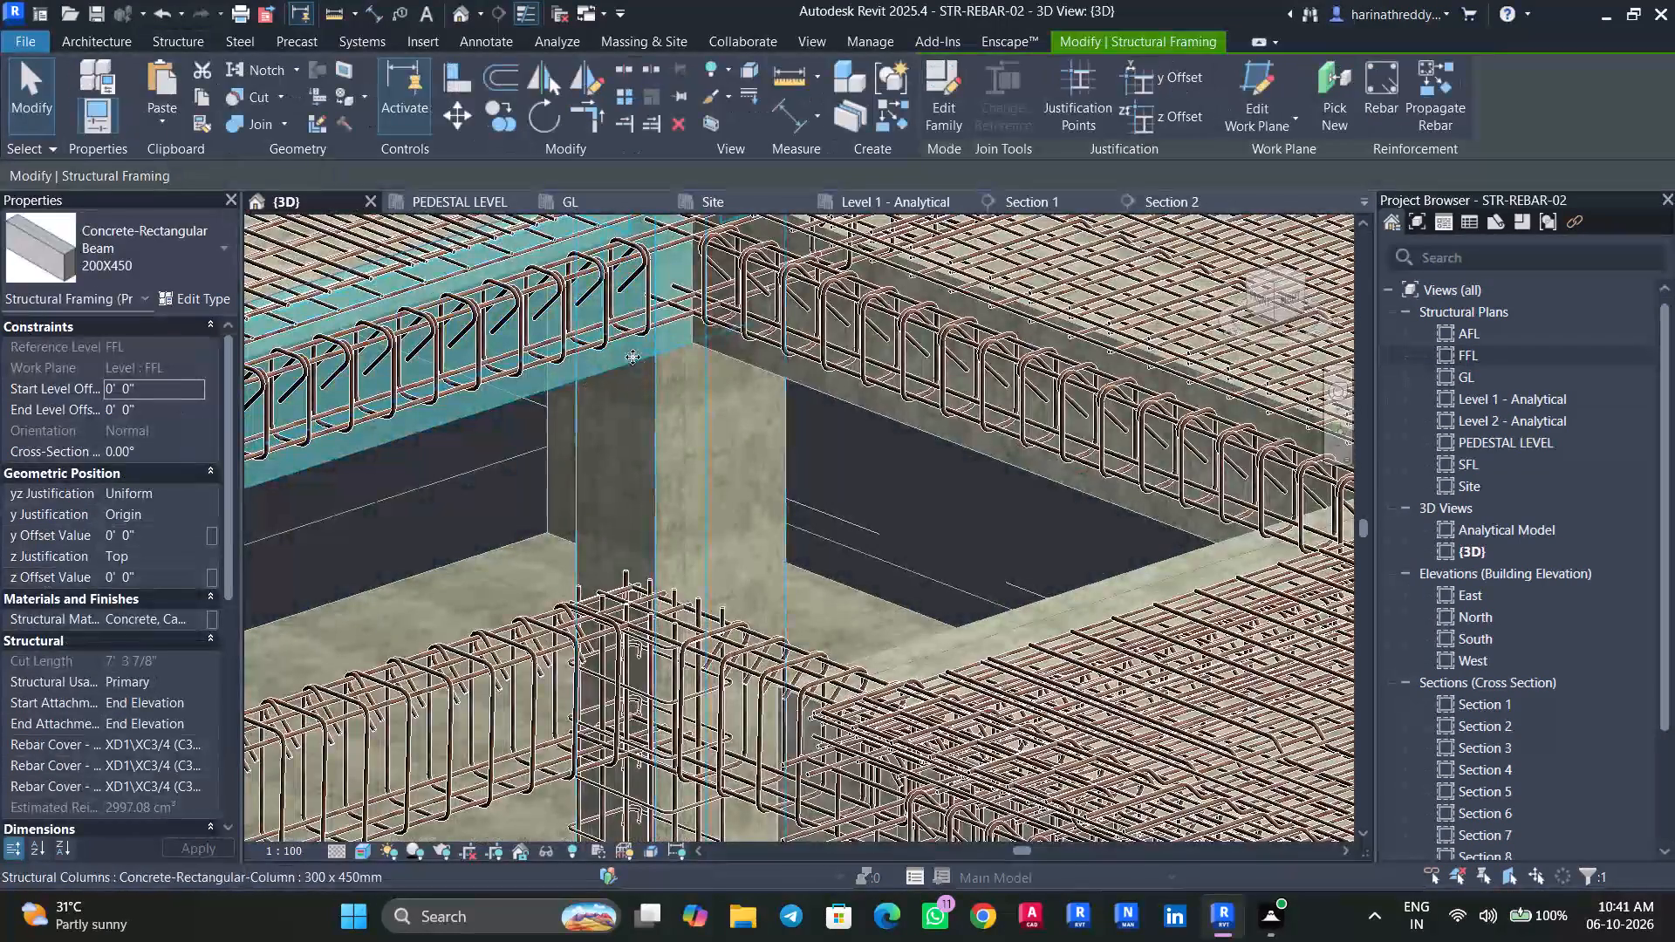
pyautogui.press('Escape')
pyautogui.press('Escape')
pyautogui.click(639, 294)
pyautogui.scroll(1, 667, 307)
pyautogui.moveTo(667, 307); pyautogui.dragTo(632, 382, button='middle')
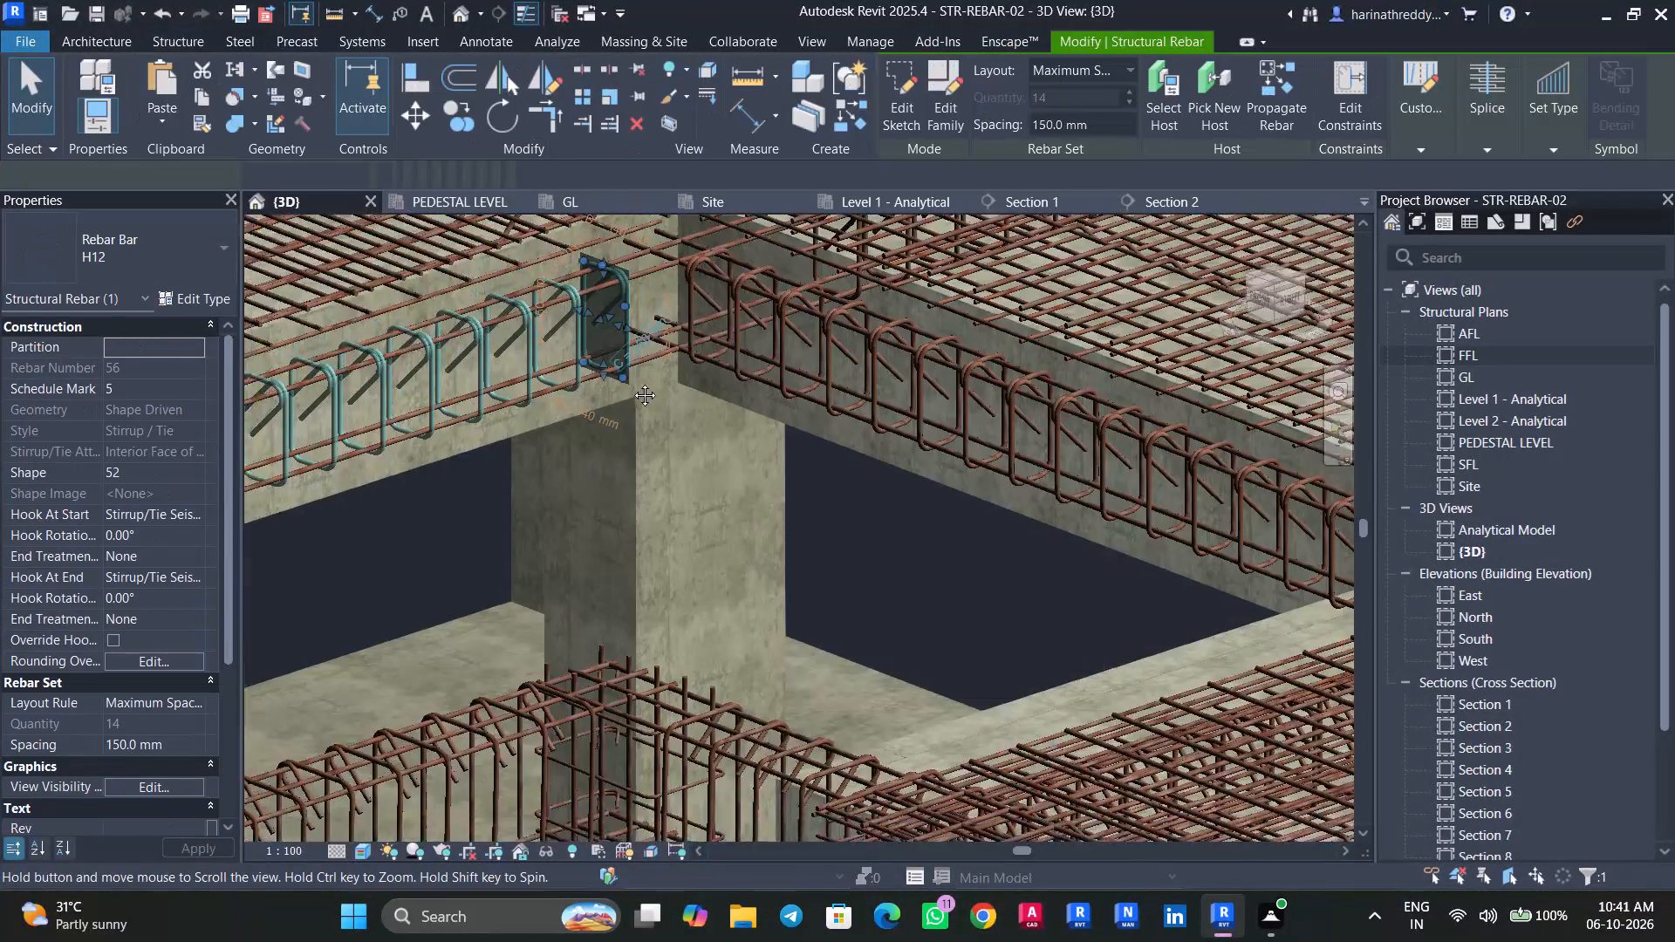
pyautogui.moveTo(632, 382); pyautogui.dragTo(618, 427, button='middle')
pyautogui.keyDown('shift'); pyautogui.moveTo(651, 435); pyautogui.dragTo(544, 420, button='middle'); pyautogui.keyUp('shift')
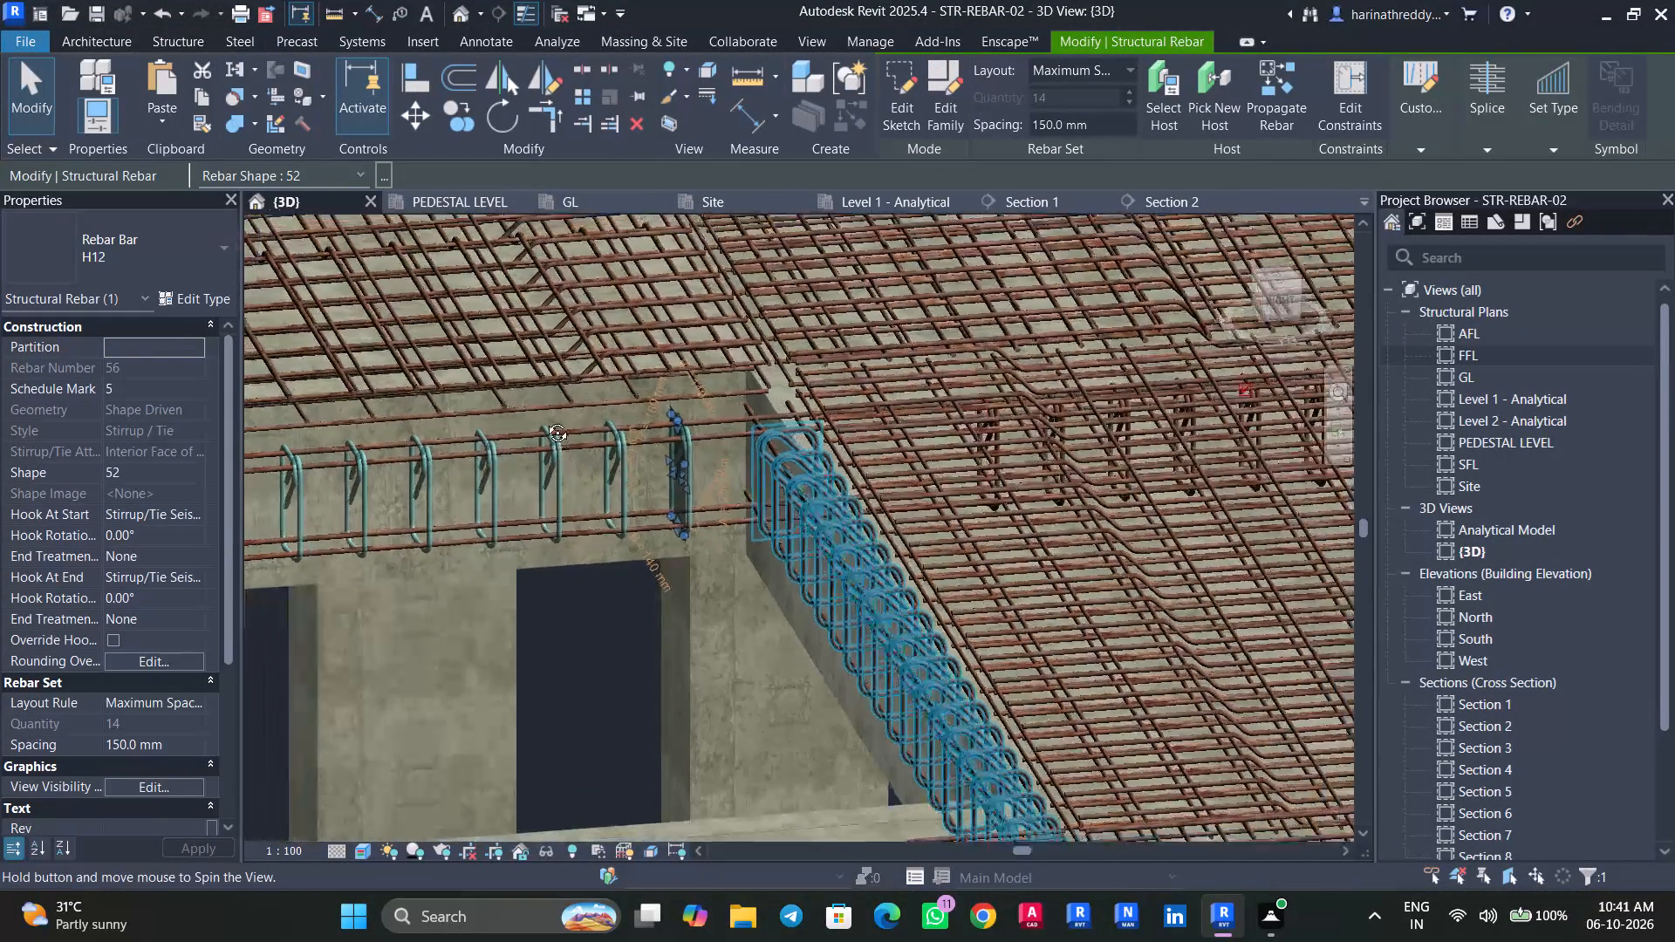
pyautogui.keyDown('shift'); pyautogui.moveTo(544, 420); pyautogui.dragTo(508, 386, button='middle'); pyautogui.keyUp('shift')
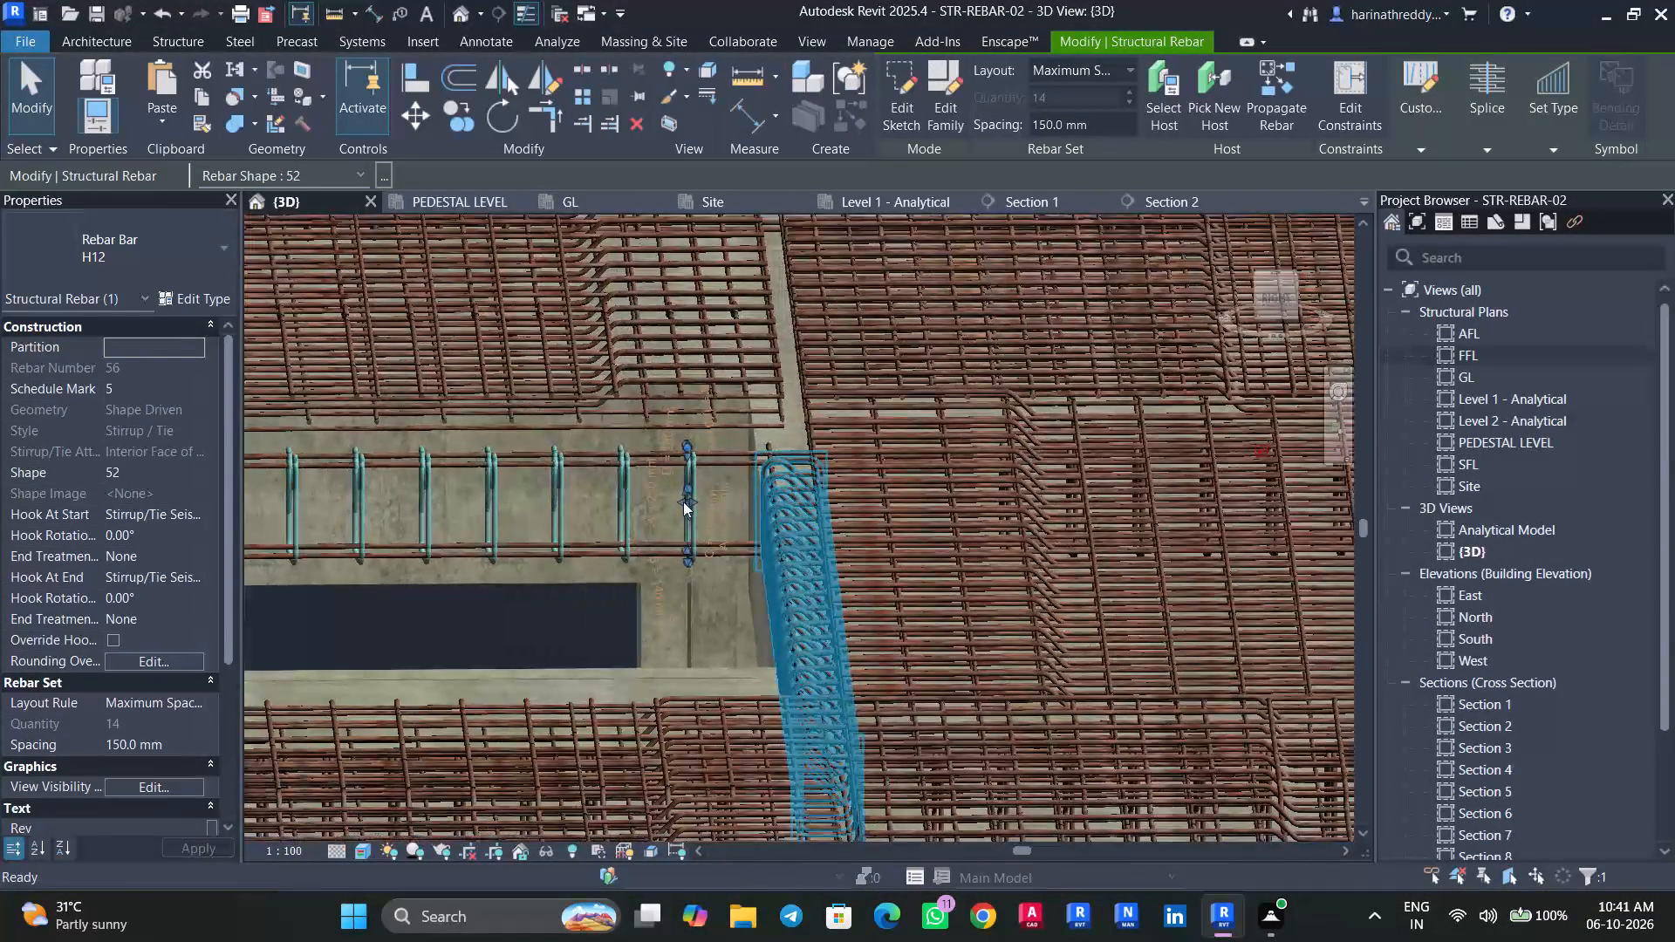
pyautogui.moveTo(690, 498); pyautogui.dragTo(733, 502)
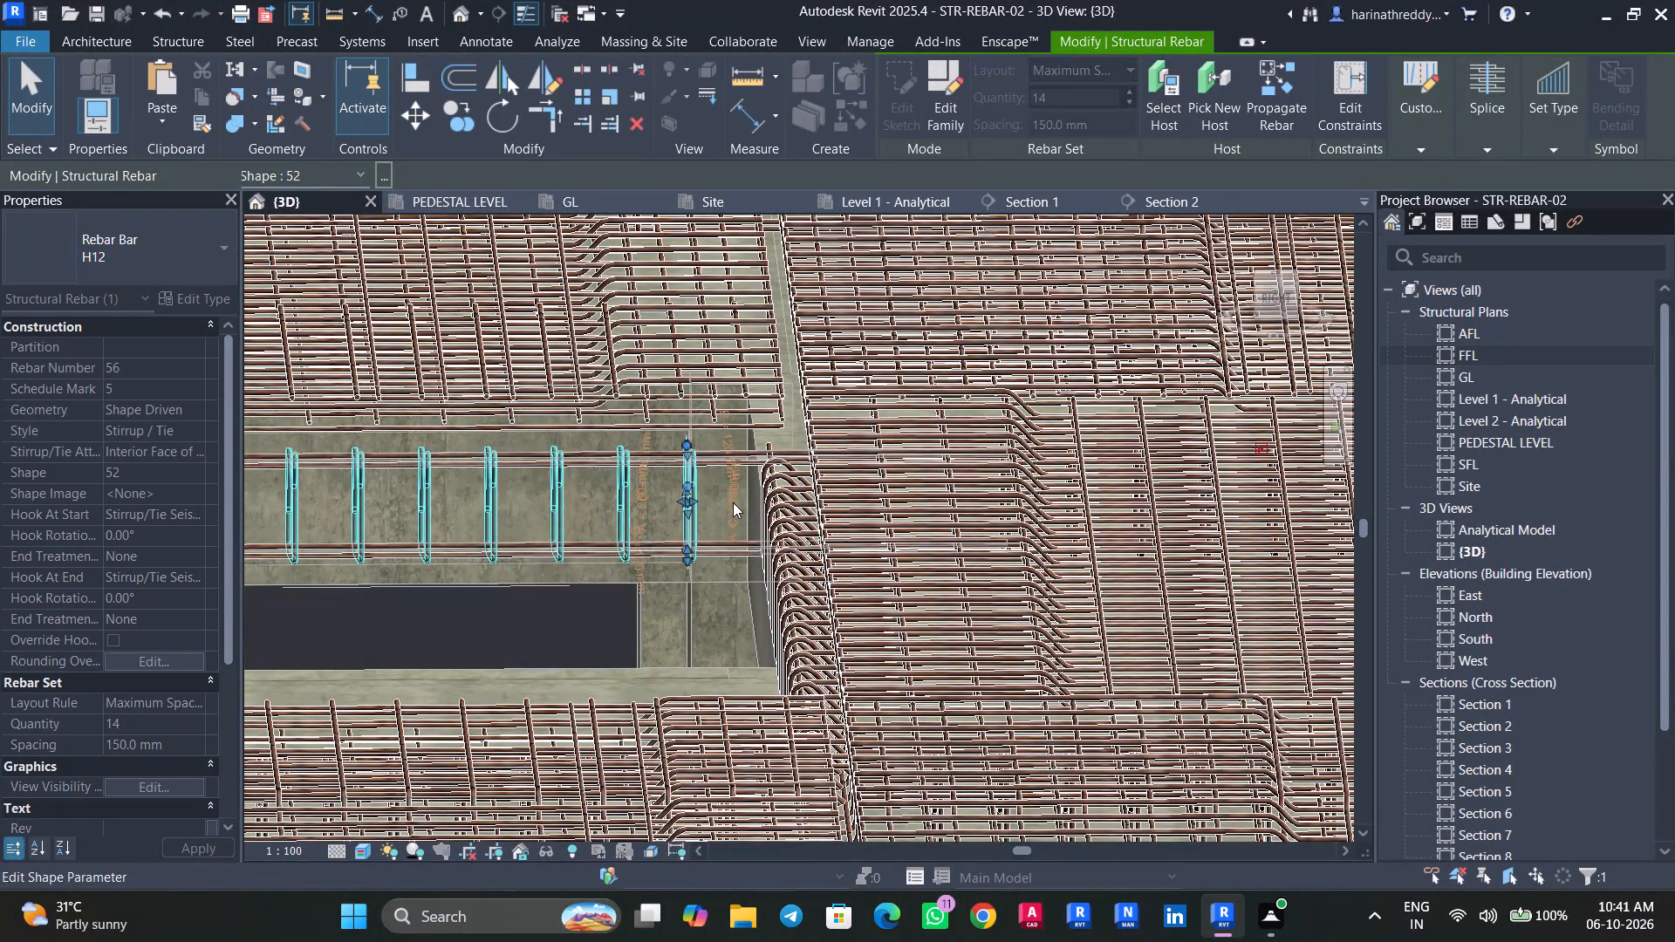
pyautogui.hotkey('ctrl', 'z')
# Extend the recess-side 200X450 beam's H12 stirrup set at its inner end until it reaches the crossing beam's face.
pyautogui.scroll(1, 691, 496)
pyautogui.scroll(-1, 691, 496)
pyautogui.scroll(1, 691, 496)
pyautogui.click(691, 496)
pyautogui.scroll(3, 696, 513)
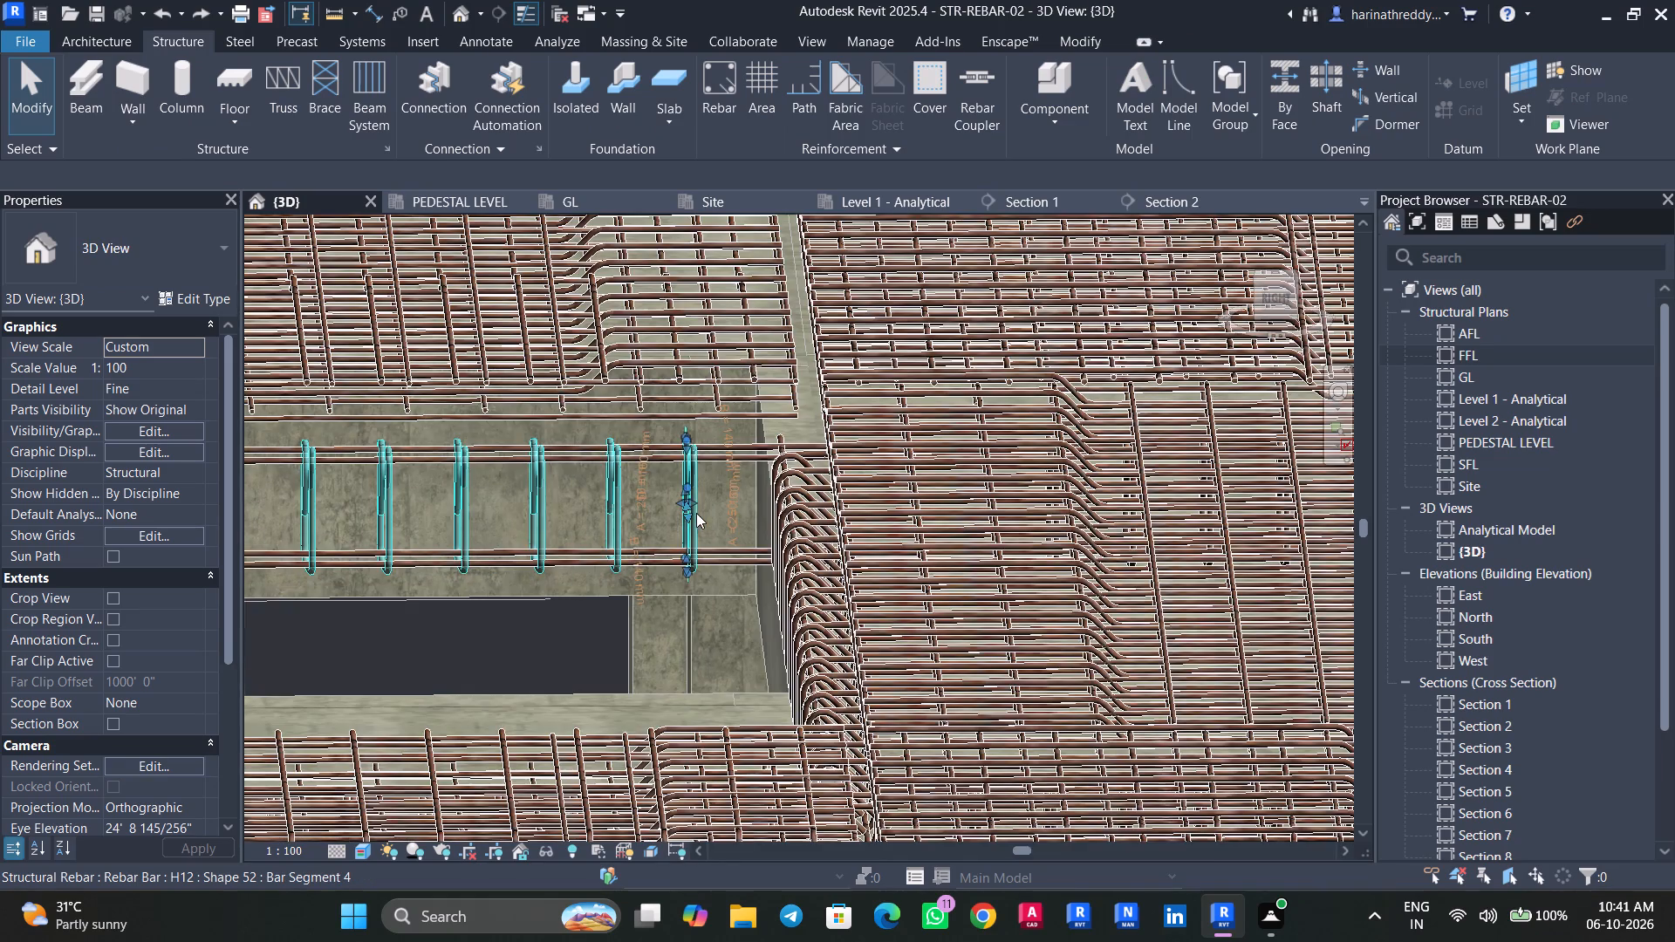
pyautogui.scroll(4, 696, 513)
pyautogui.moveTo(680, 491); pyautogui.dragTo(740, 491)
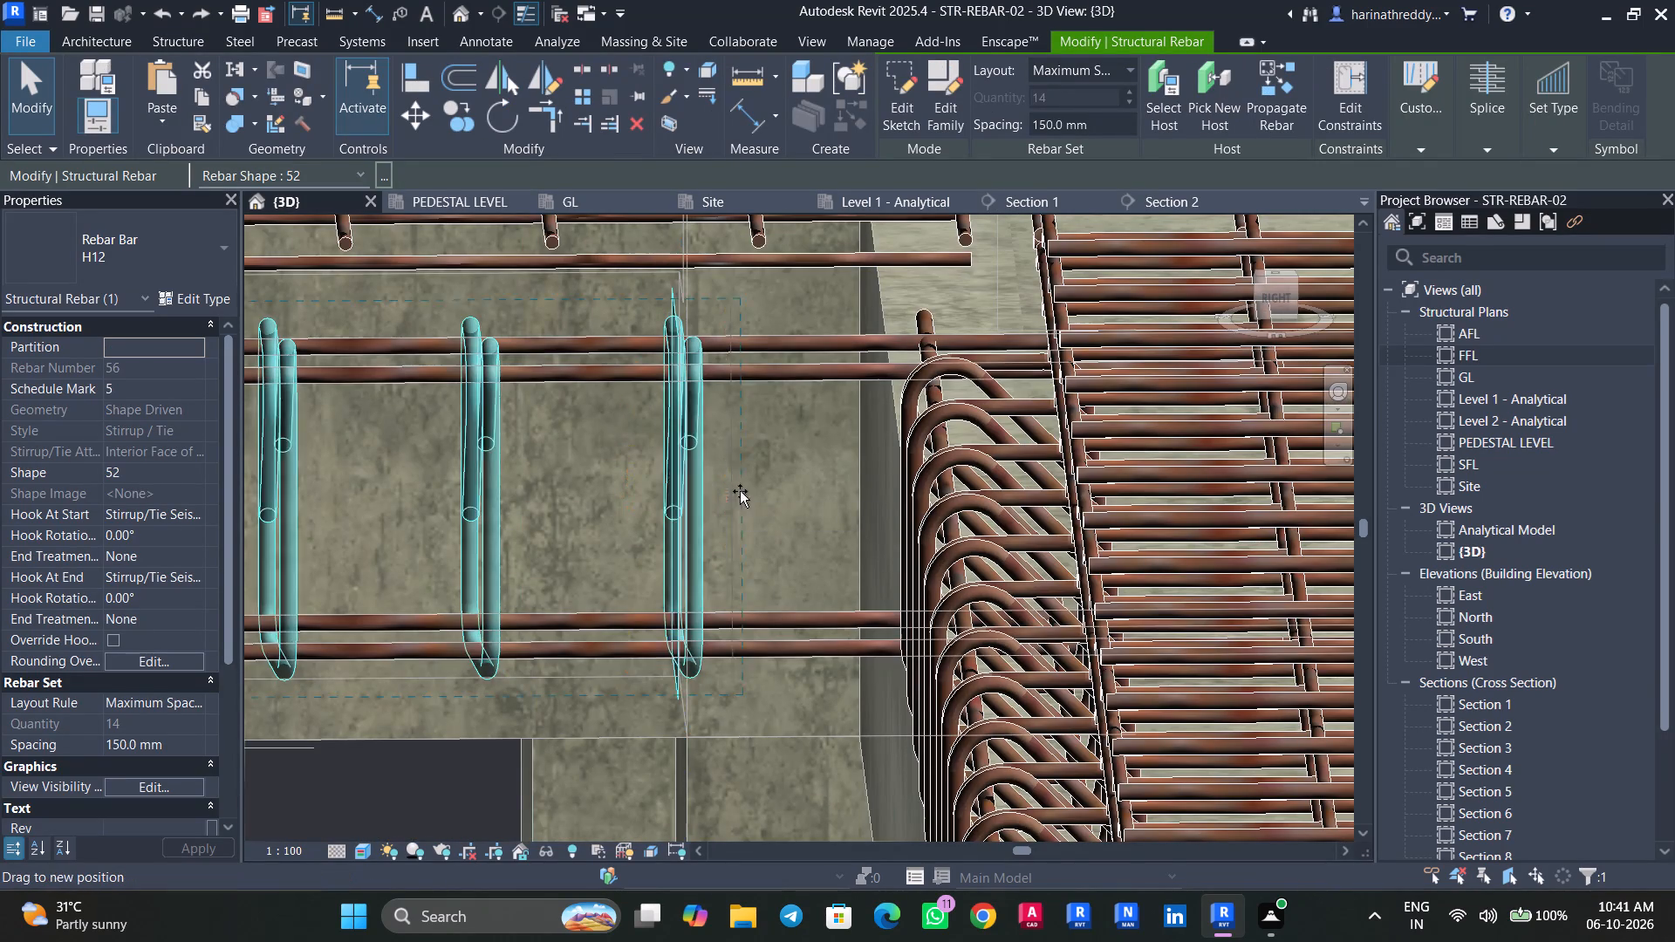
pyautogui.moveTo(740, 491); pyautogui.dragTo(853, 492)
pyautogui.scroll(-3, 774, 495)
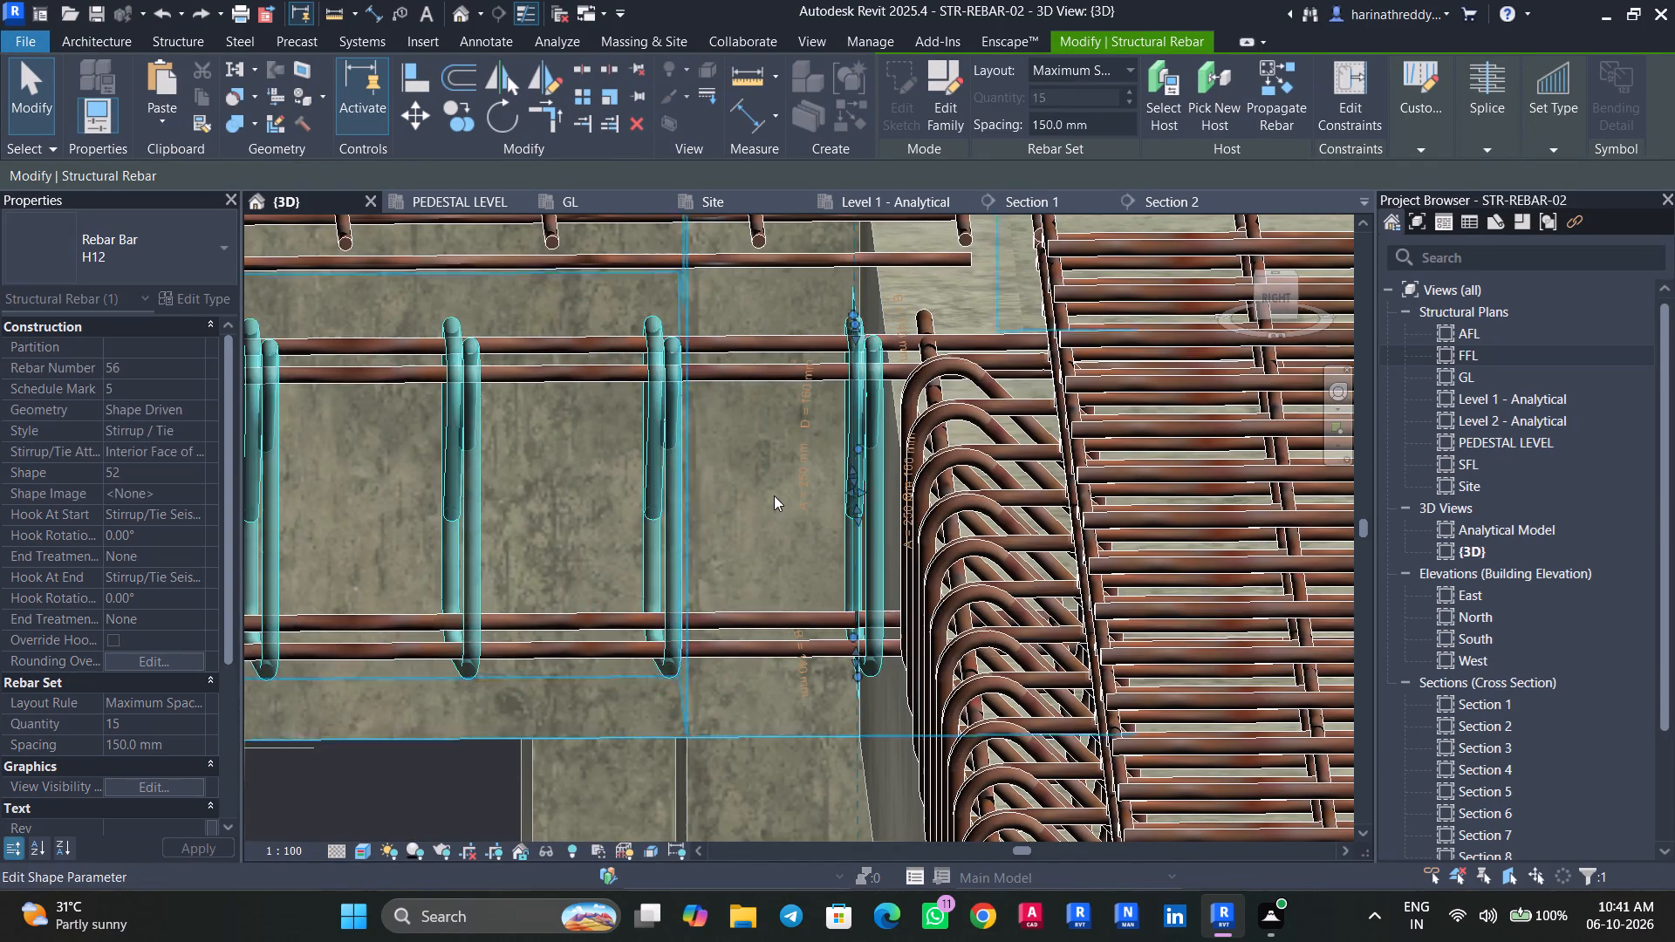
pyautogui.scroll(-8, 774, 495)
pyautogui.scroll(1, 774, 495)
pyautogui.scroll(-1, 774, 493)
pyautogui.scroll(1, 774, 493)
pyautogui.scroll(-1, 774, 493)
pyautogui.moveTo(427, 560); pyautogui.dragTo(753, 560, button='middle')
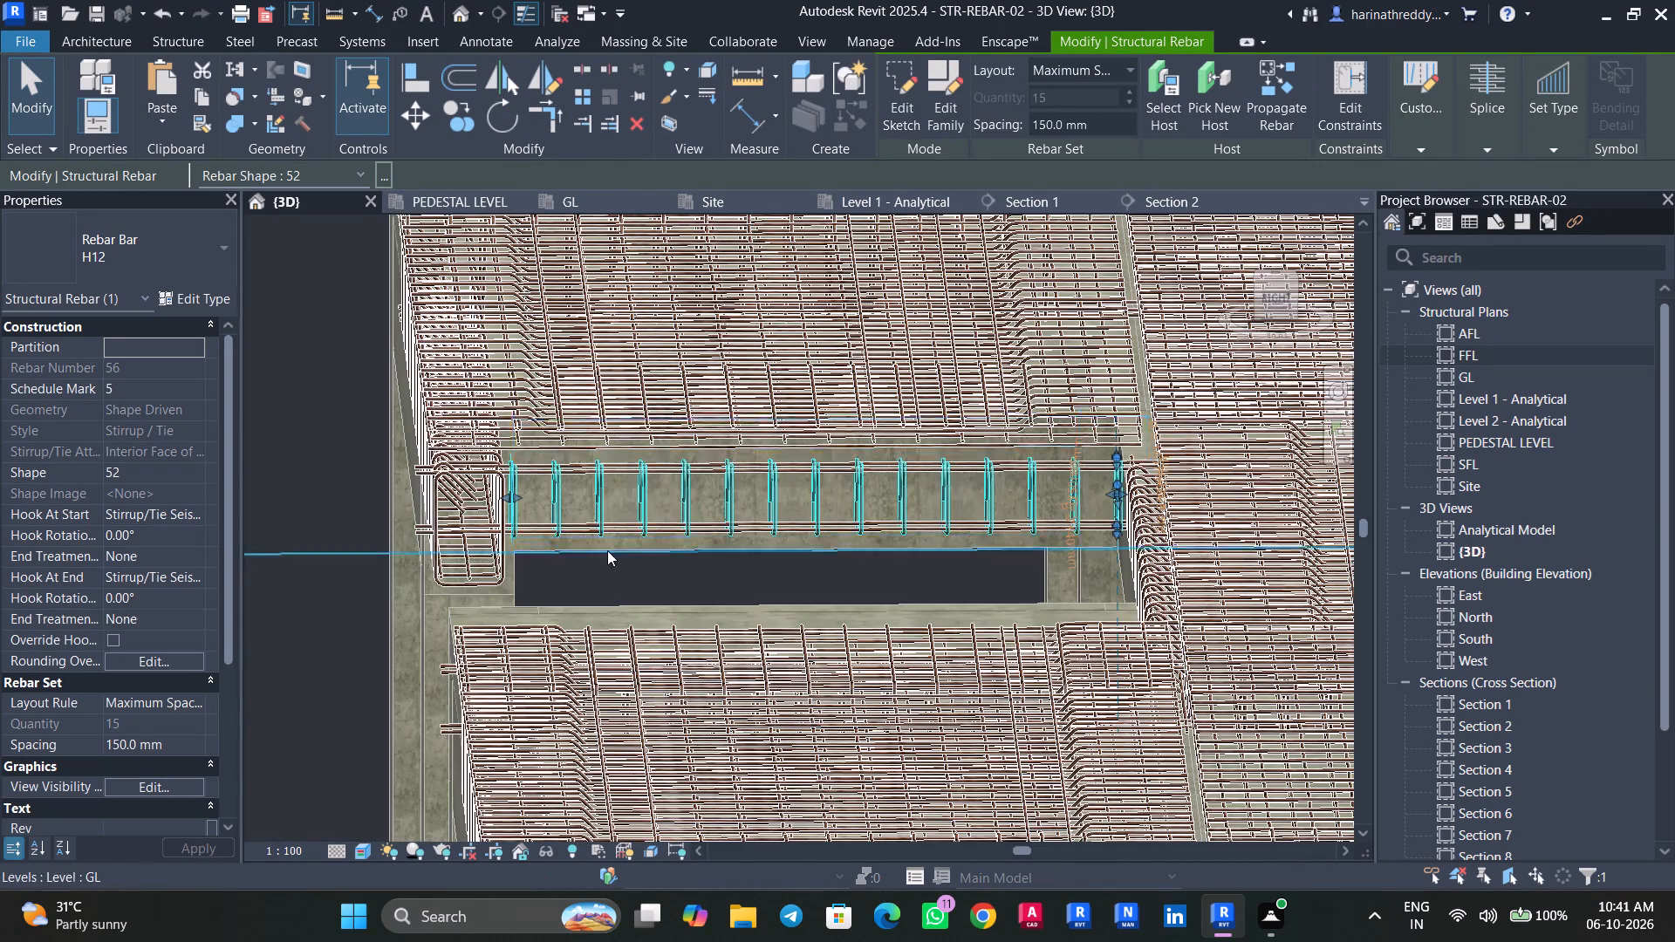
pyautogui.press('Escape')
pyautogui.press('Escape')
# Shorten the left bay's roof-level front beam stirrup set slightly at the end next to the recess, away from the column's outer face.
pyautogui.keyDown('shift'); pyautogui.moveTo(612, 558); pyautogui.dragTo(917, 584, button='middle'); pyautogui.keyUp('shift')
pyautogui.click(822, 618)
pyautogui.scroll(3, 808, 633)
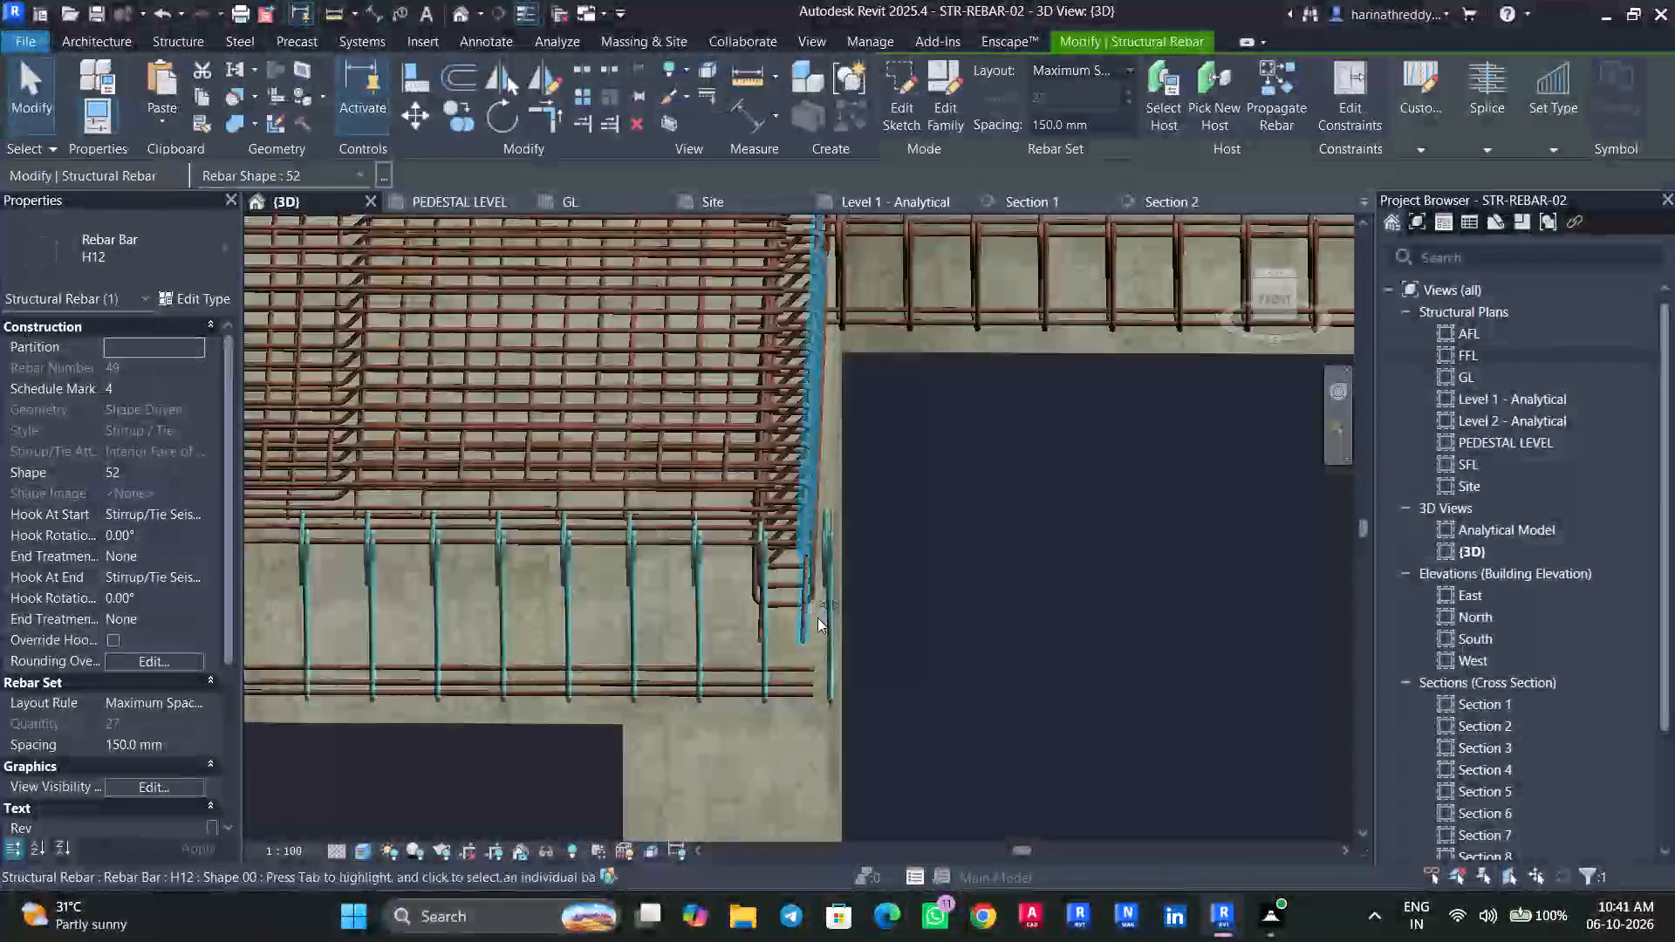
pyautogui.moveTo(826, 606); pyautogui.dragTo(801, 605)
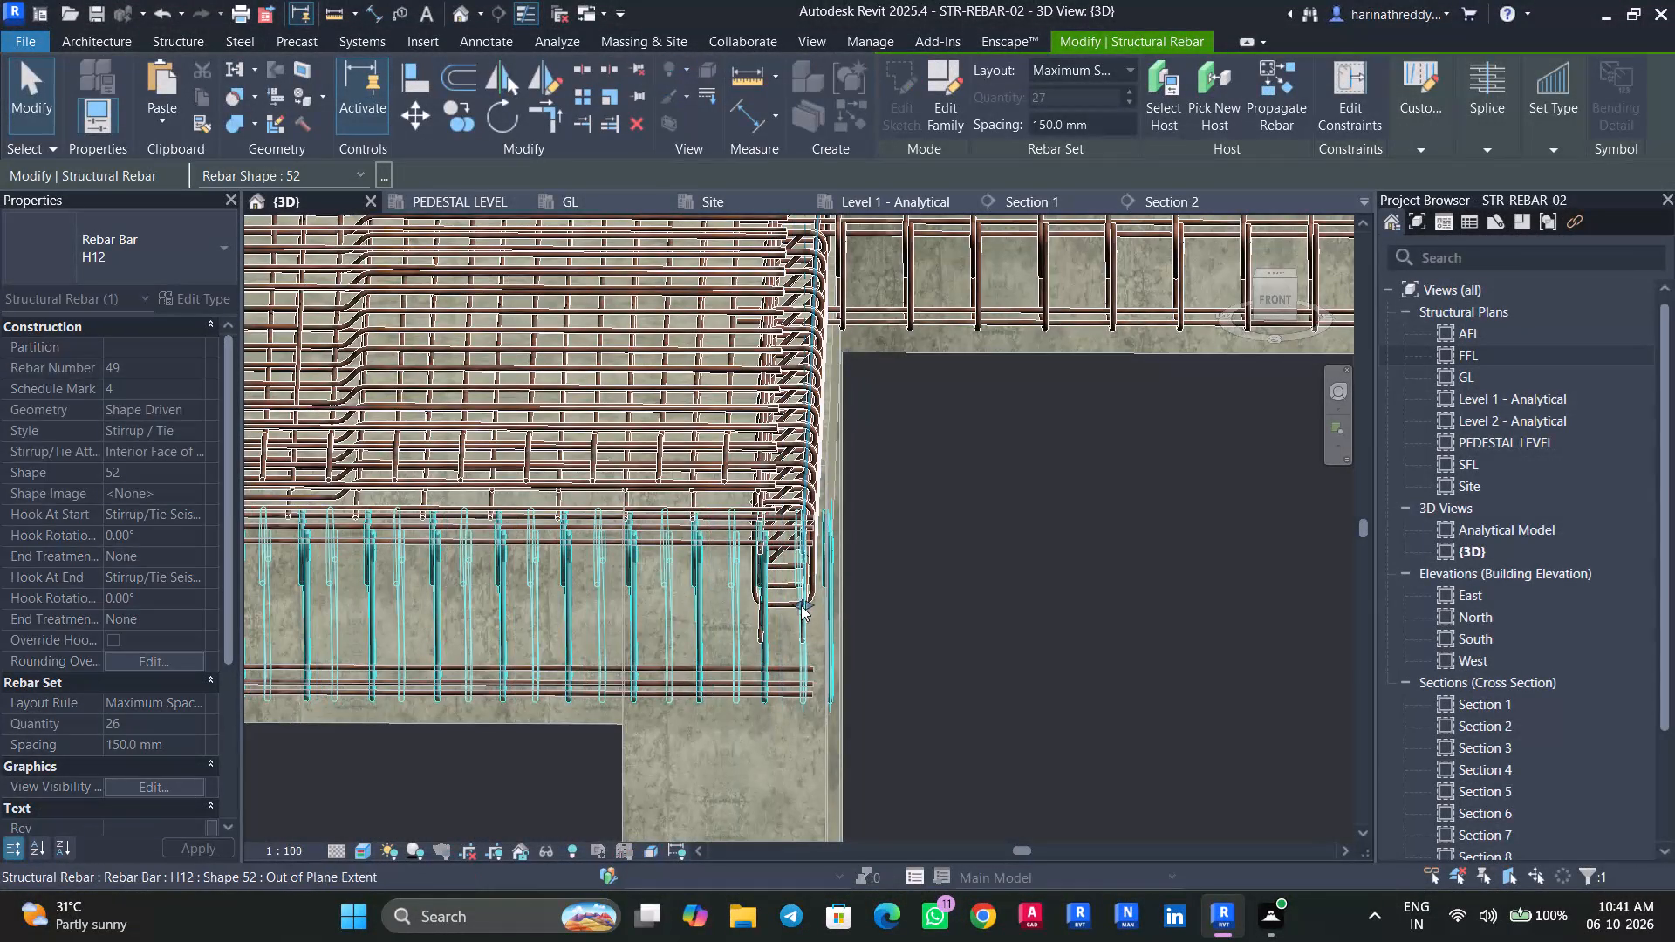
pyautogui.press('Escape')
pyautogui.press('Escape')
pyautogui.press('Escape')
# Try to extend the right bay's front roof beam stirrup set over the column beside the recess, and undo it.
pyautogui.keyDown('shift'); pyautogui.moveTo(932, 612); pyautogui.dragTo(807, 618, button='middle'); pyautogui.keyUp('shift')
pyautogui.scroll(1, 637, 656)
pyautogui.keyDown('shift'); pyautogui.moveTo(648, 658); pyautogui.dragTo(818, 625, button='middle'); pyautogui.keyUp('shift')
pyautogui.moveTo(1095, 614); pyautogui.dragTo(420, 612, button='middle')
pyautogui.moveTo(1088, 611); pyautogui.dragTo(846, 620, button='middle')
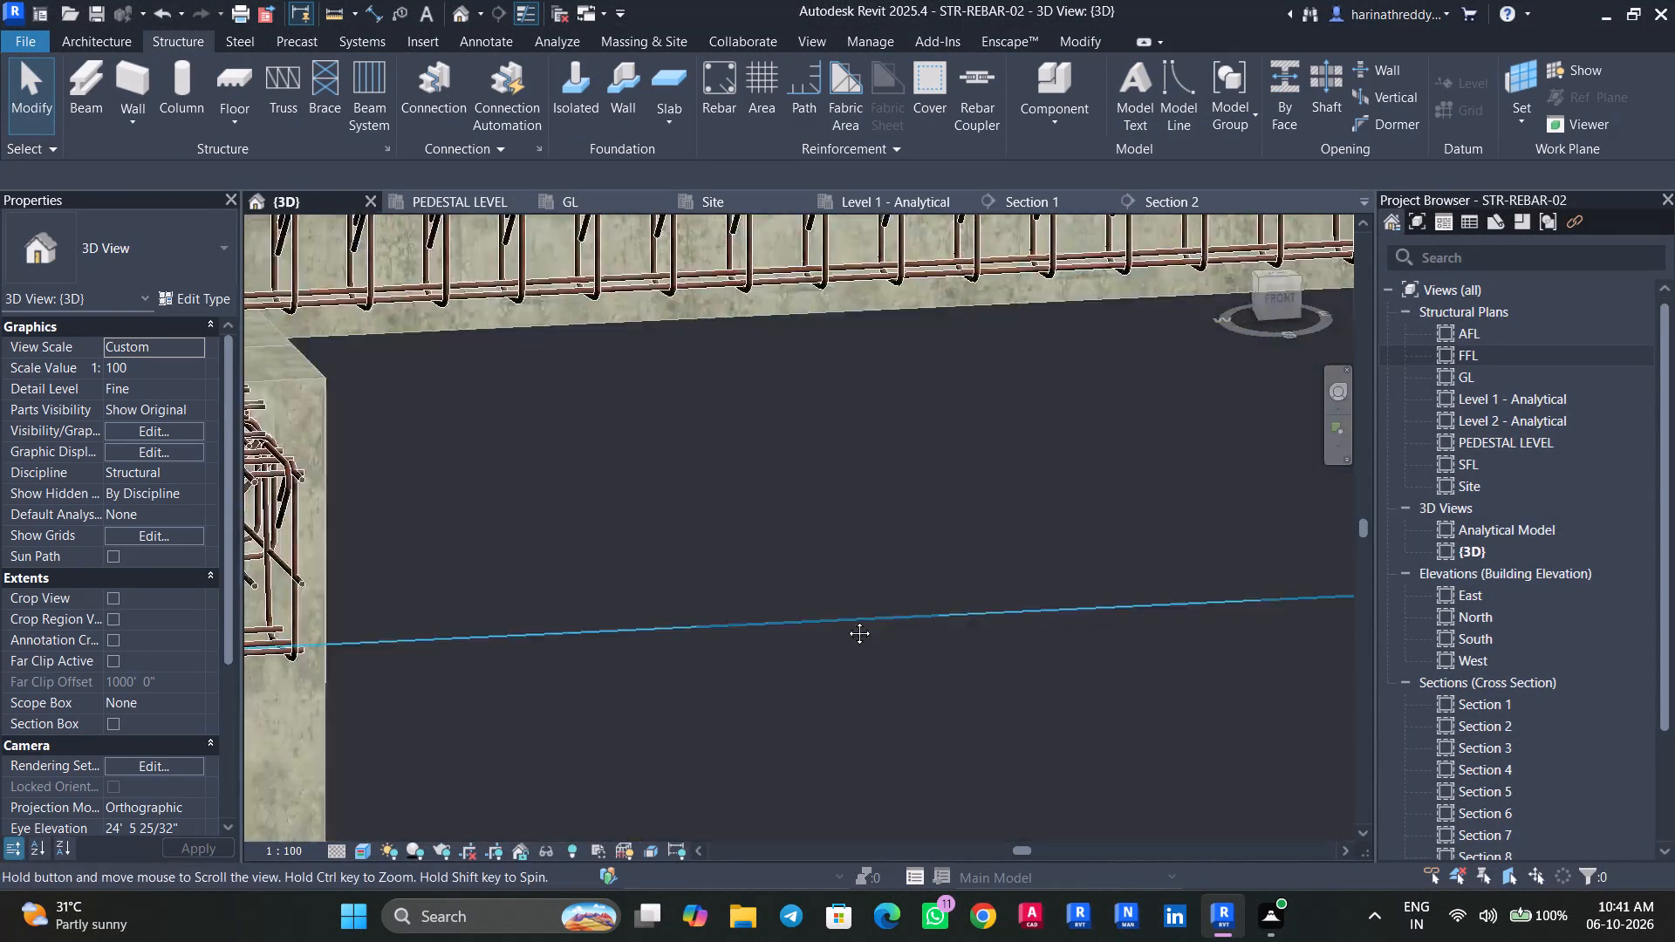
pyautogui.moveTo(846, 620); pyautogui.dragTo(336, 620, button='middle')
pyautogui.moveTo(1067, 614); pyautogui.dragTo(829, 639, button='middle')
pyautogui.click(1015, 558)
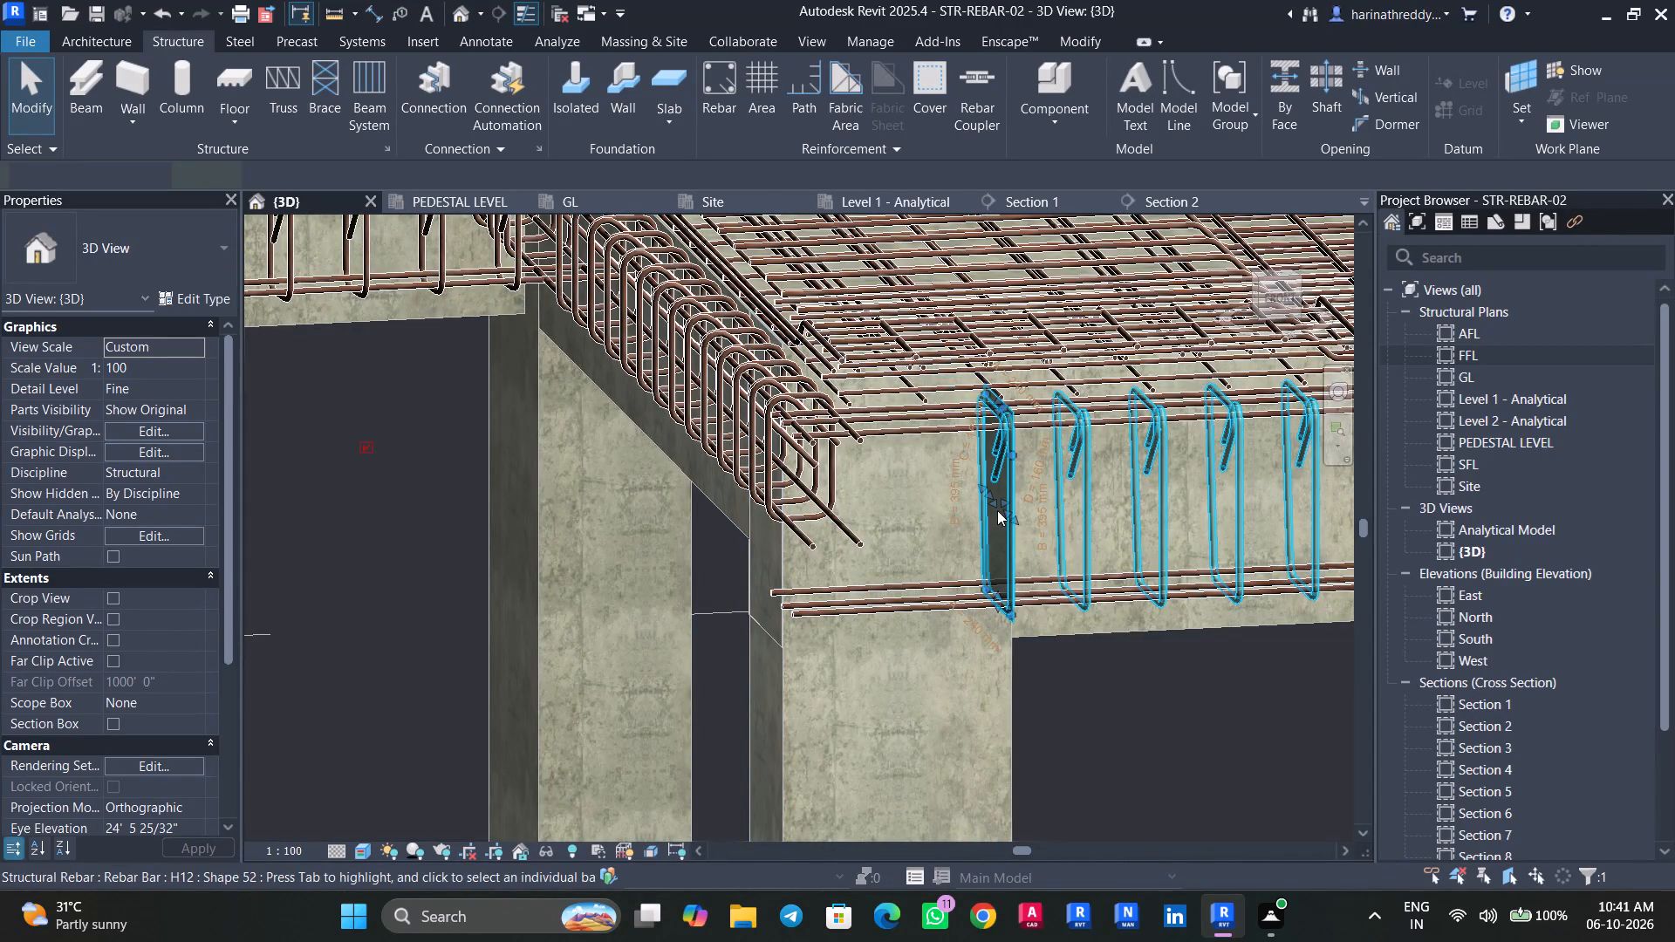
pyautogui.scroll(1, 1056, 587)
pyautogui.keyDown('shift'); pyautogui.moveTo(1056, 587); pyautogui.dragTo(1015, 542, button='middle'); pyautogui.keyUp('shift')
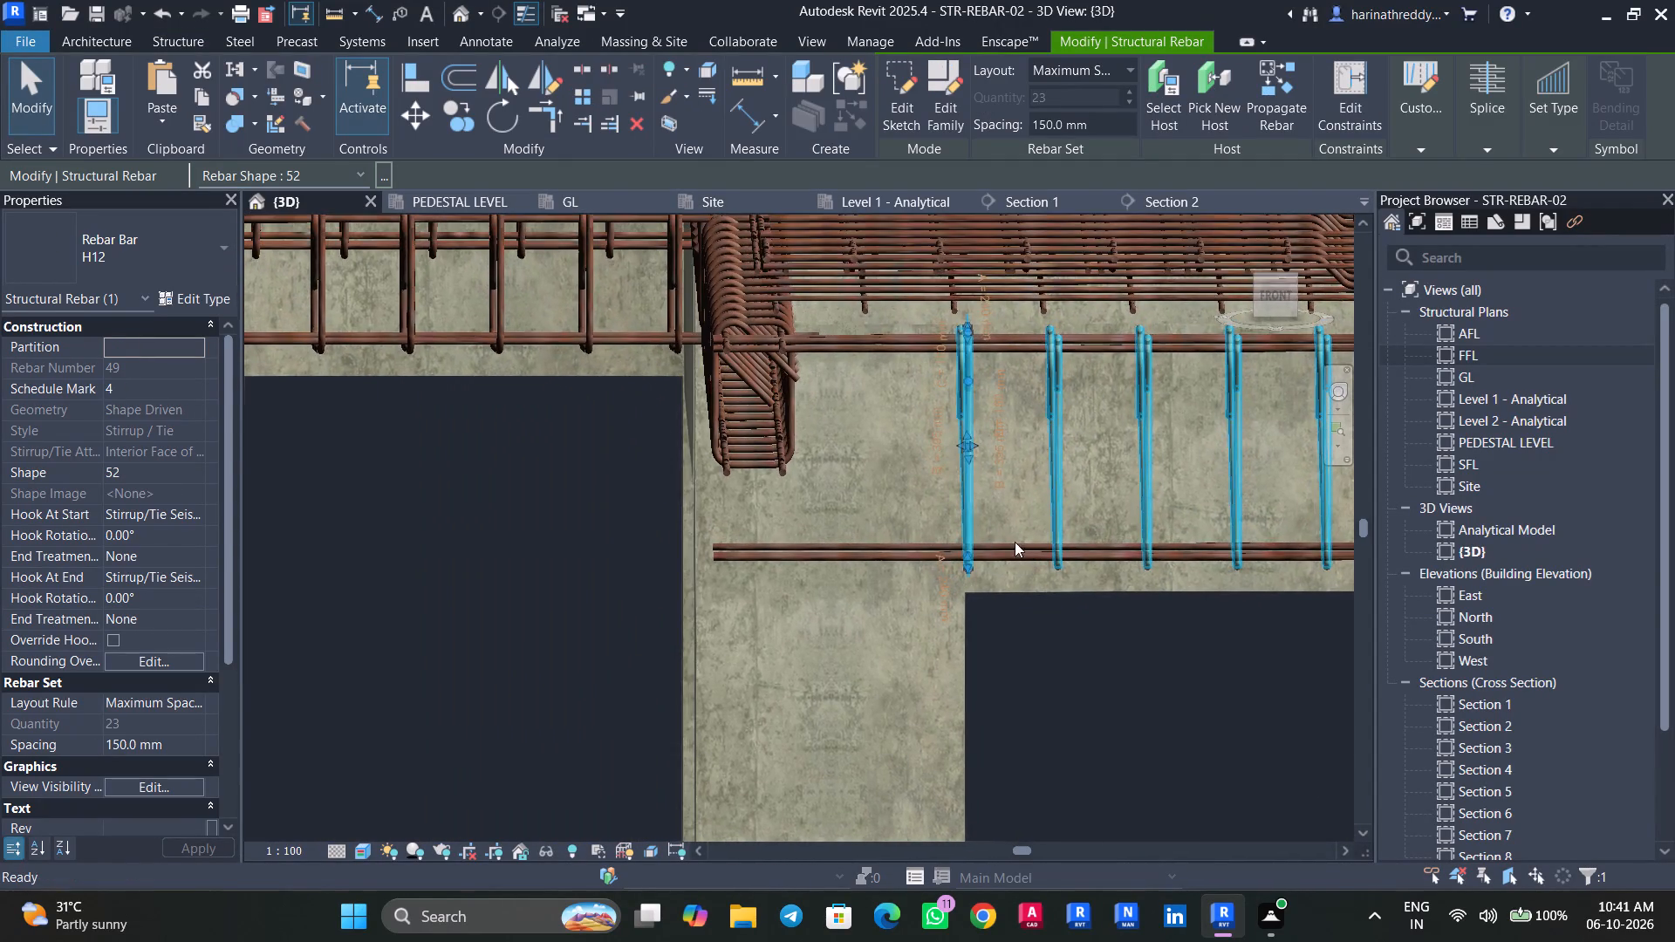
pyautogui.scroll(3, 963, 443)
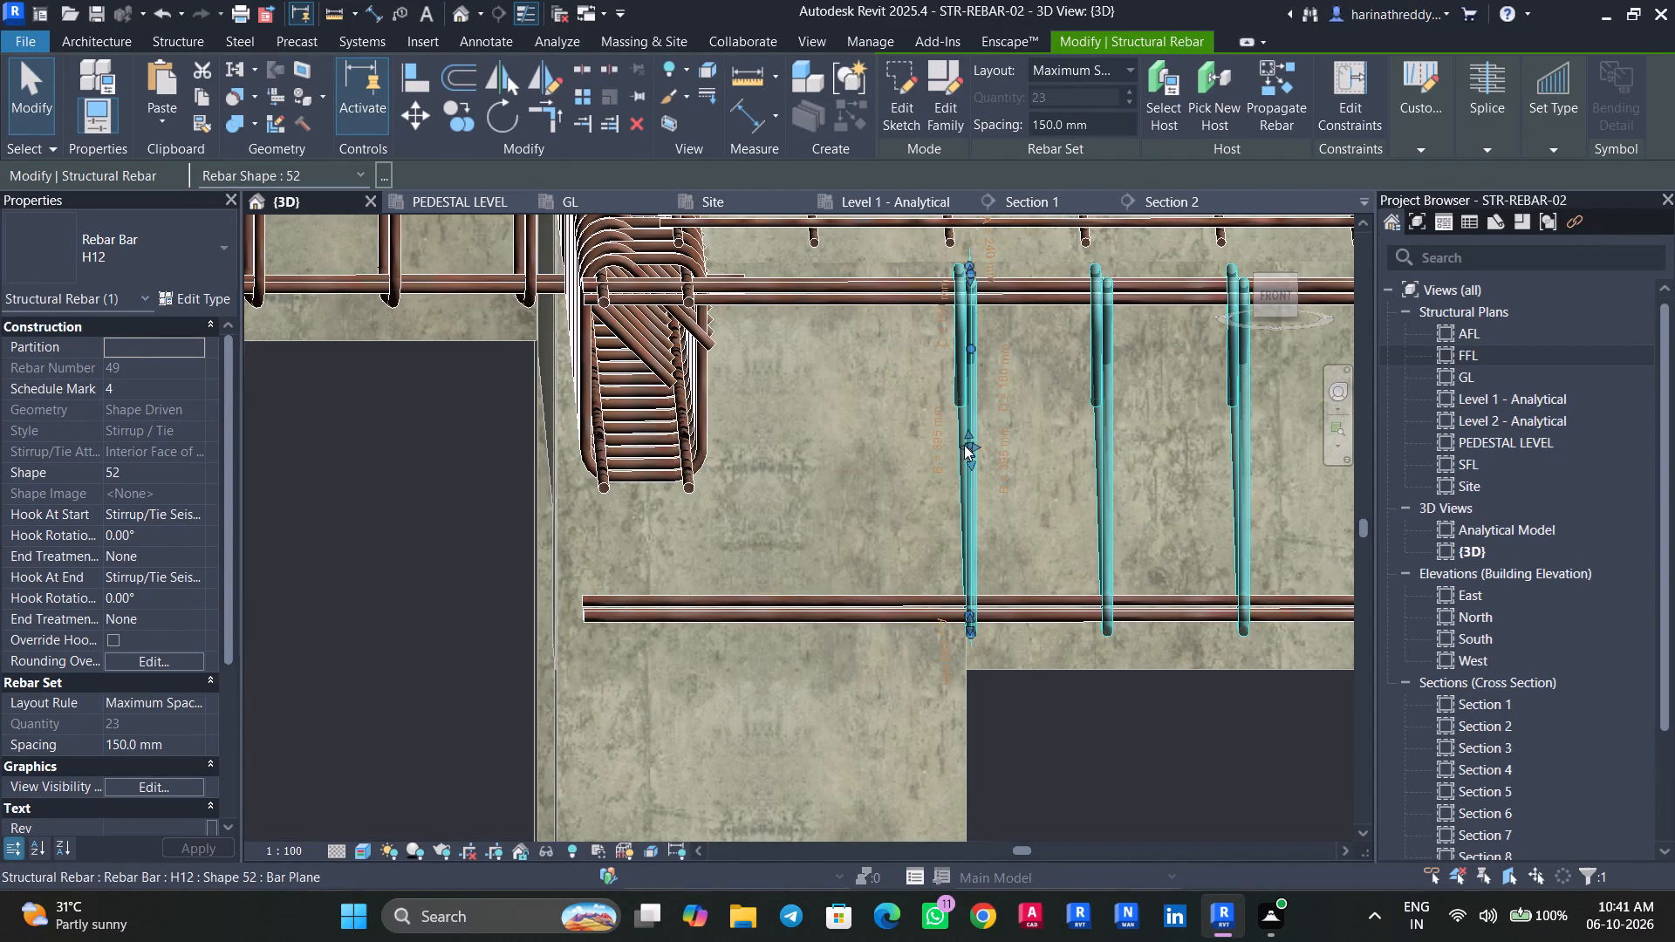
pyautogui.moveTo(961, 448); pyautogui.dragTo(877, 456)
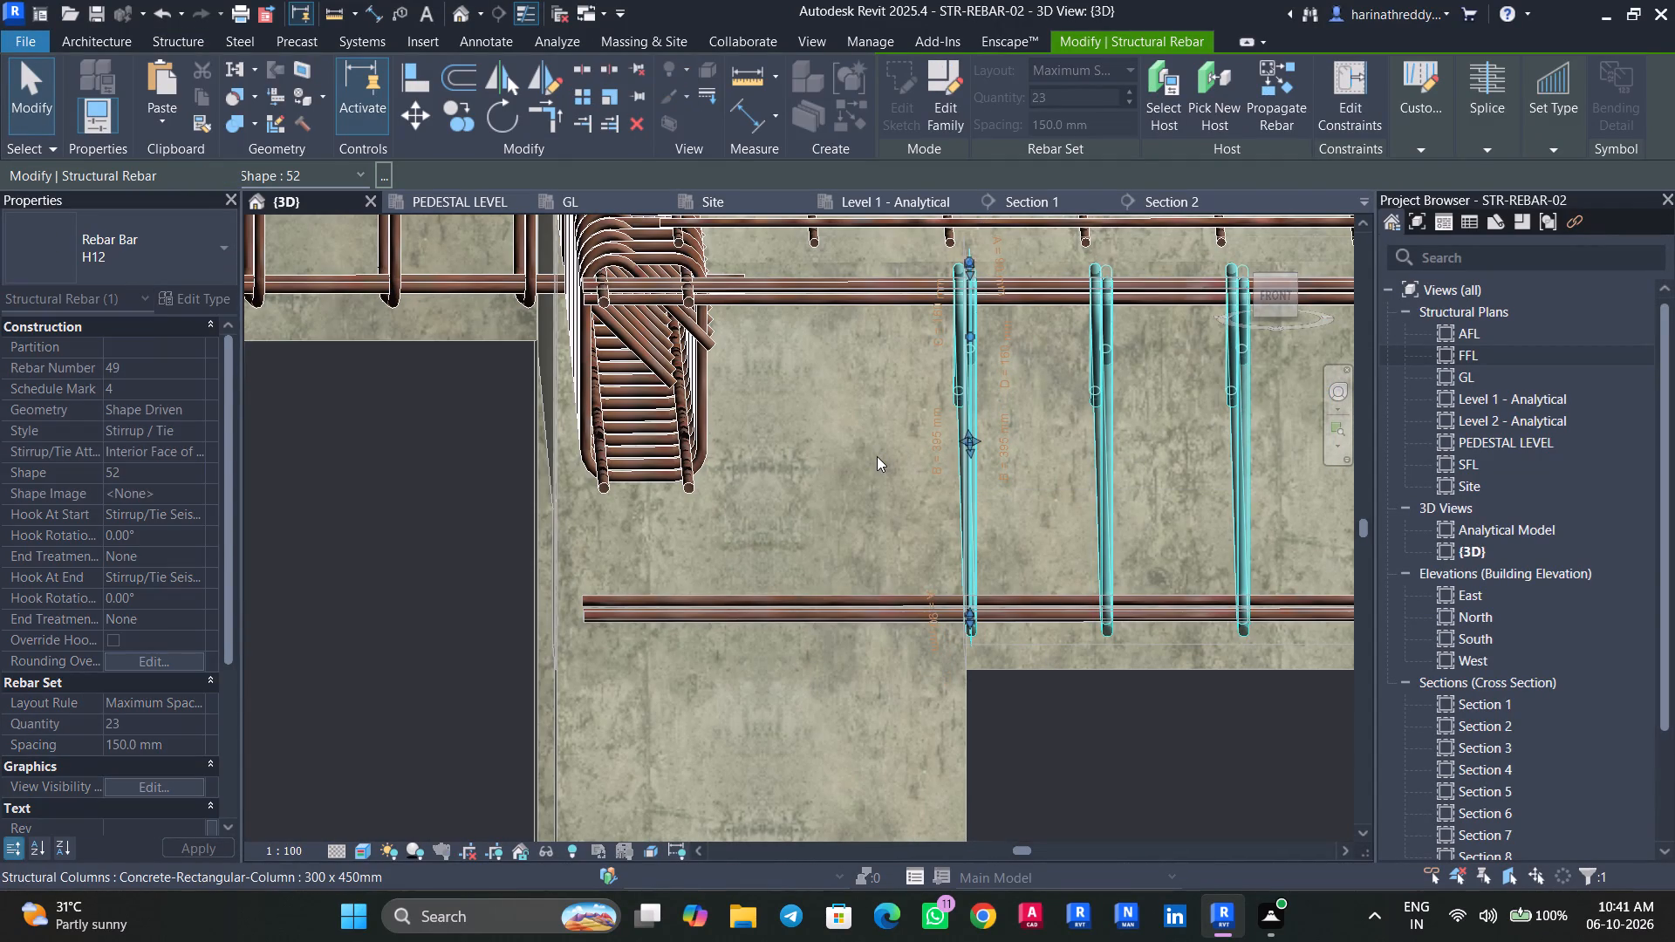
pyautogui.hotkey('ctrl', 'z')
# Examine the stirrup layout of the roof-level front beams at the columns in front view.
pyautogui.click(1274, 303)
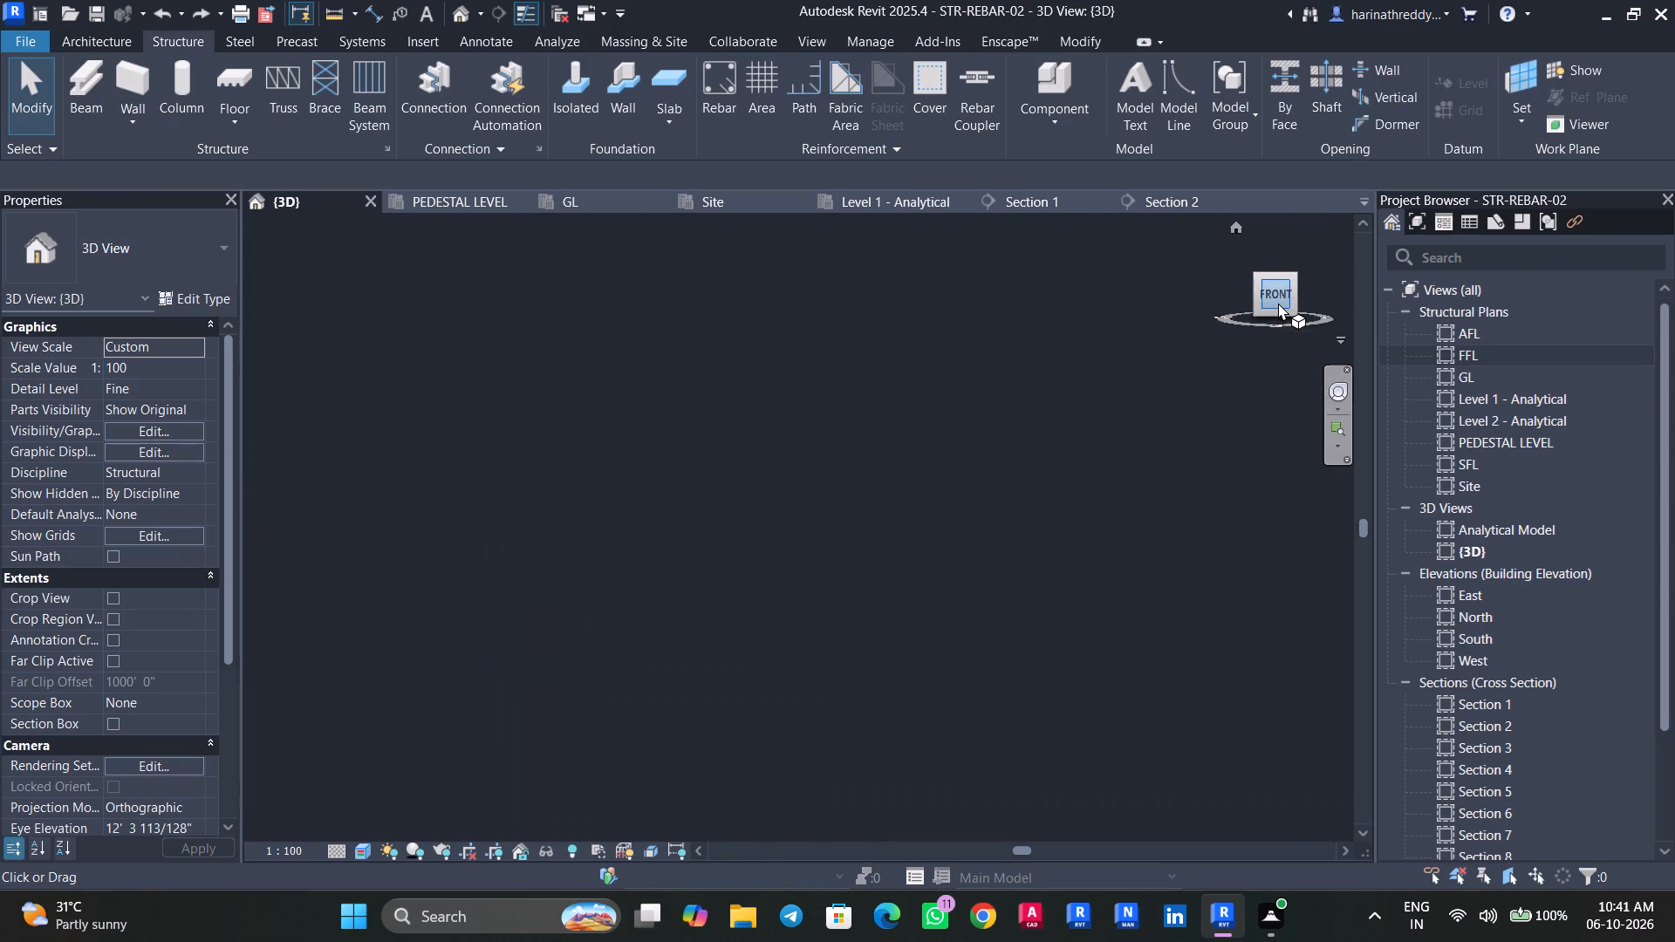
pyautogui.scroll(-2, 875, 494)
pyautogui.scroll(12, 801, 507)
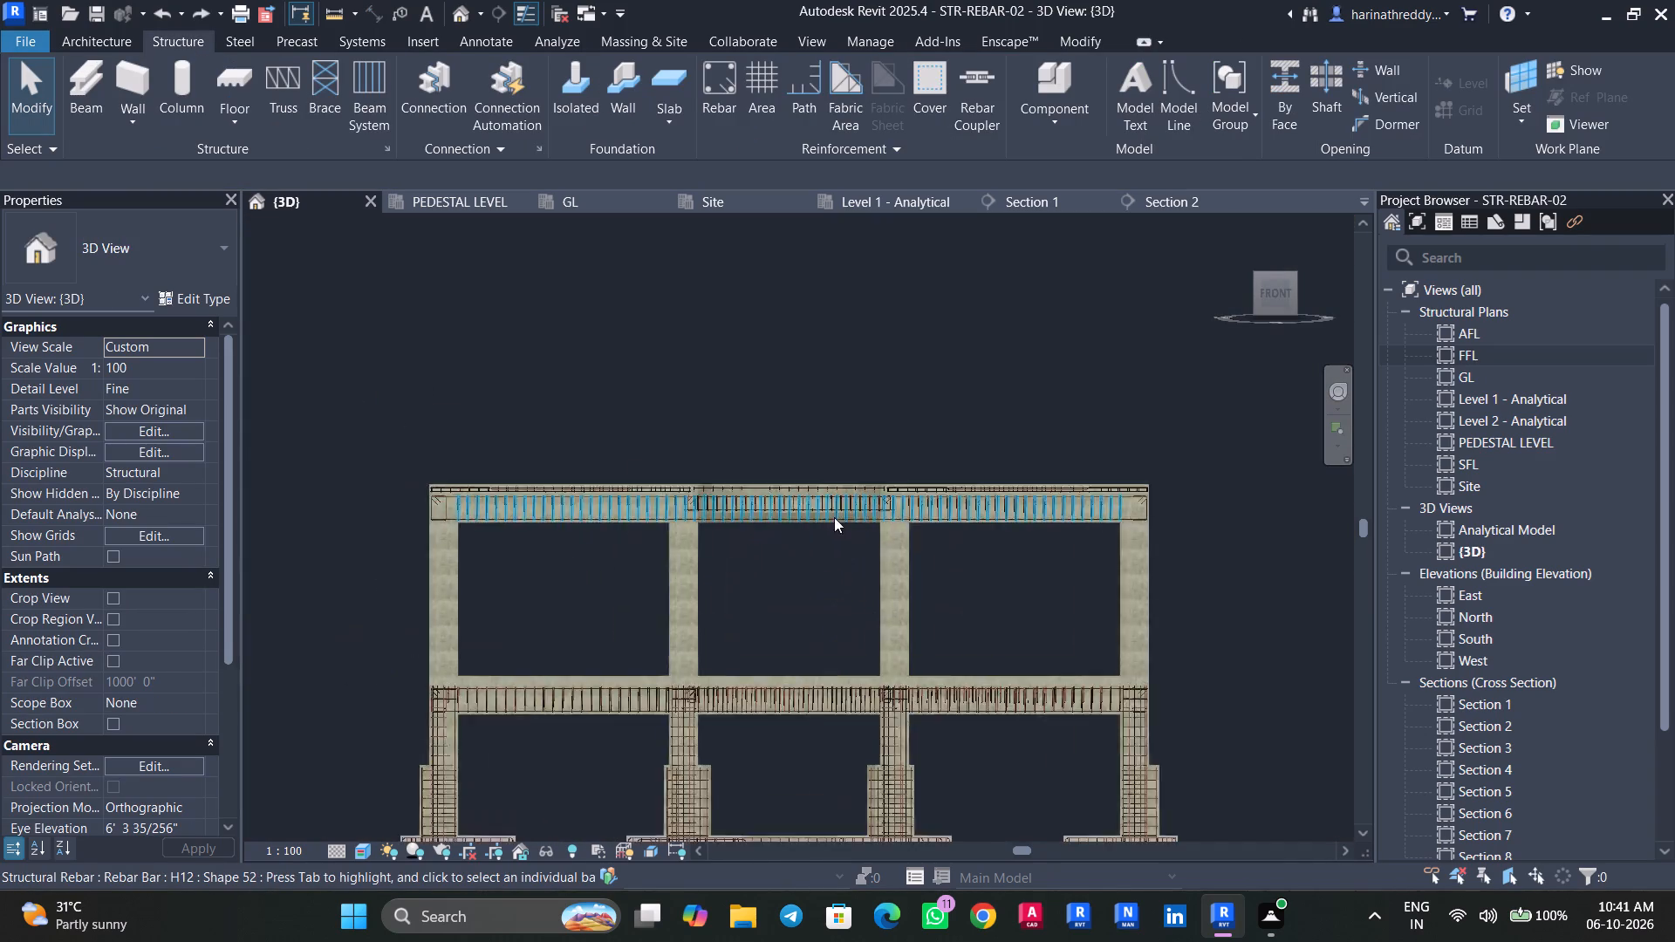
pyautogui.scroll(2, 834, 517)
pyautogui.scroll(-1, 834, 517)
pyautogui.scroll(10, 834, 517)
pyautogui.moveTo(824, 568); pyautogui.dragTo(1359, 490, button='middle')
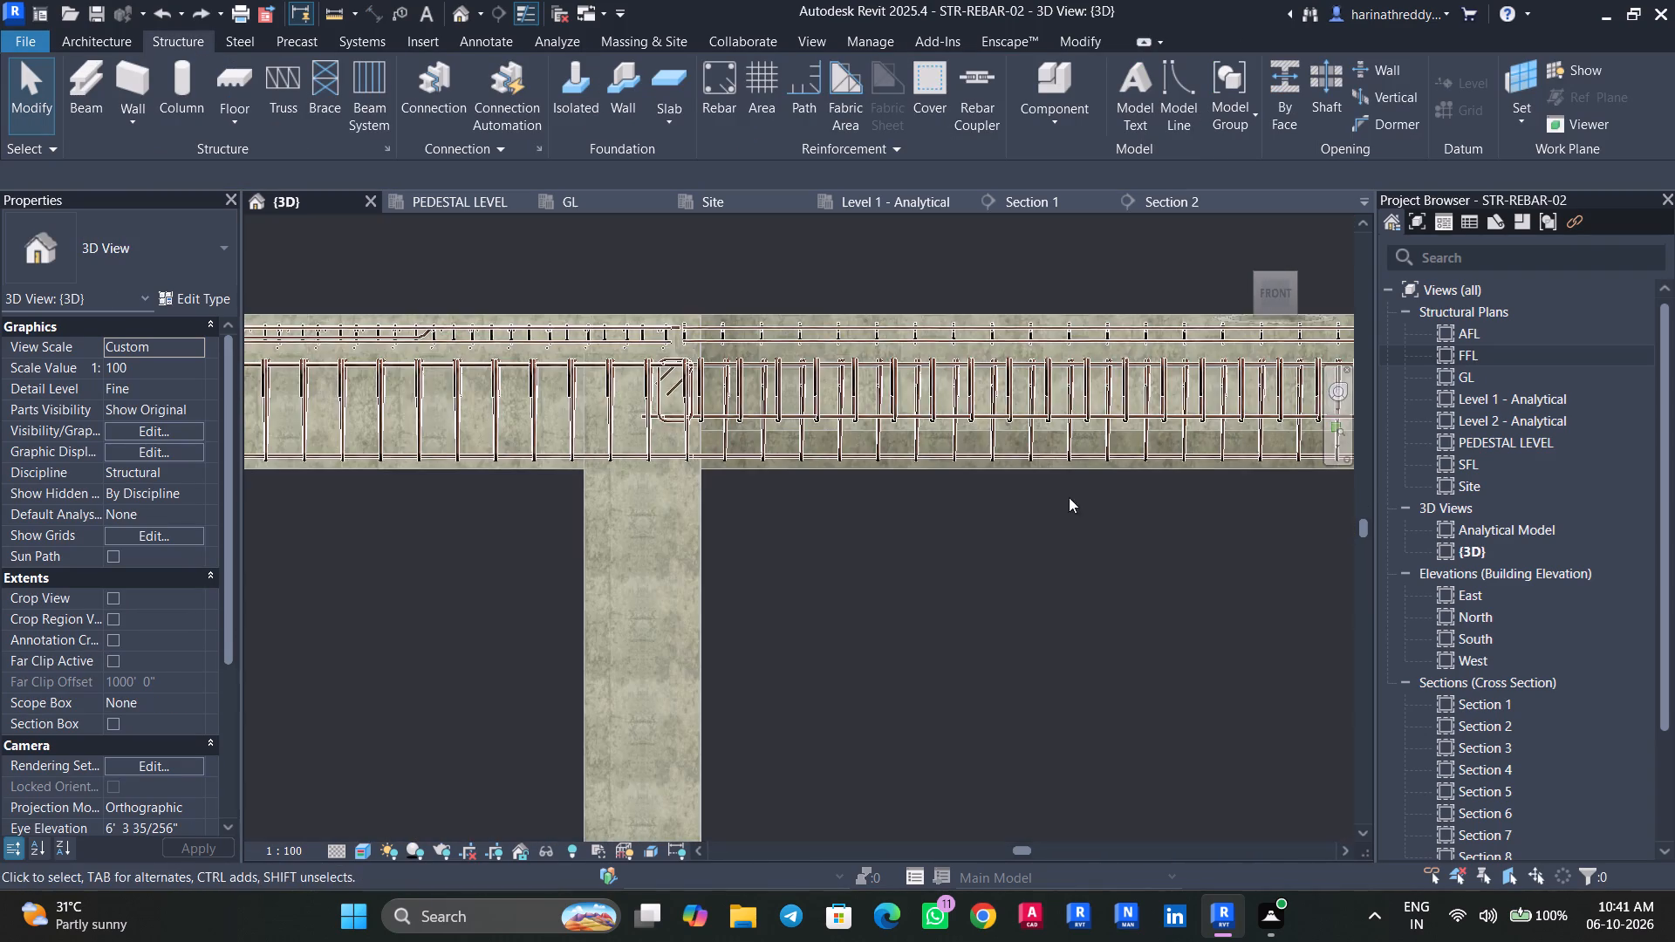
pyautogui.scroll(1, 879, 530)
pyautogui.moveTo(879, 530); pyautogui.dragTo(1377, 519, button='middle')
pyautogui.scroll(-2, 1378, 519)
pyautogui.scroll(1, 1378, 519)
pyautogui.scroll(-9, 1378, 519)
pyautogui.scroll(-5, 779, 601)
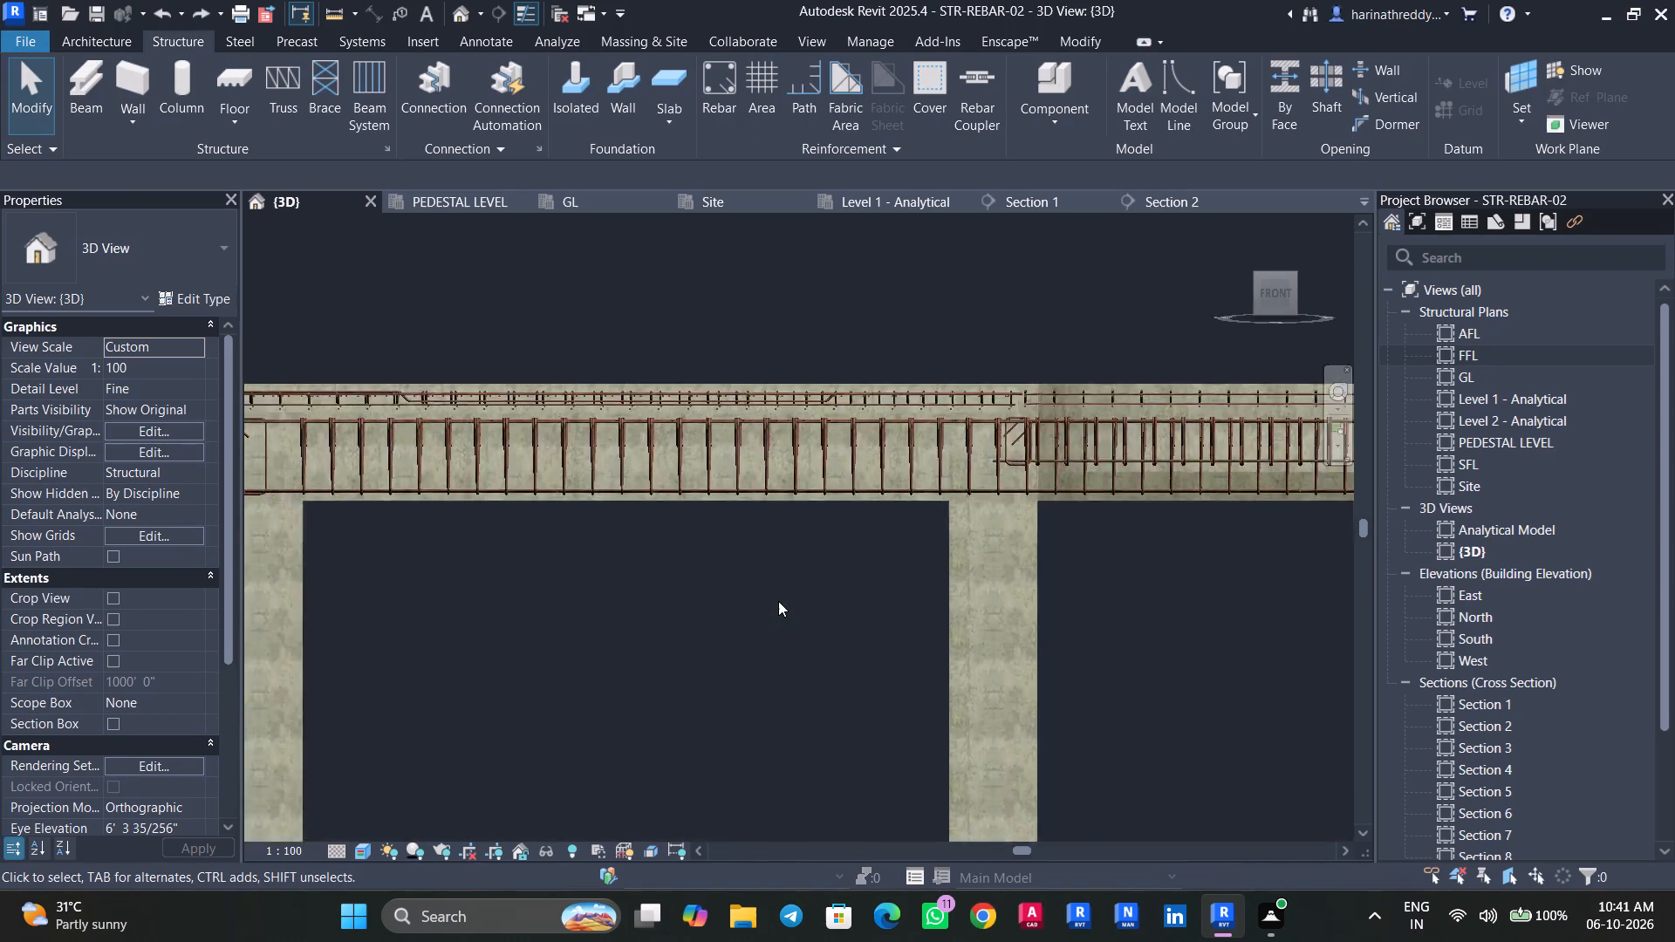
pyautogui.scroll(-2, 778, 601)
# Extend the right bay's front roof beam stirrup set over the column up to the crossing beam's cage beside the recess.
pyautogui.keyDown('shift'); pyautogui.moveTo(773, 606); pyautogui.dragTo(750, 714, button='middle'); pyautogui.keyUp('shift')
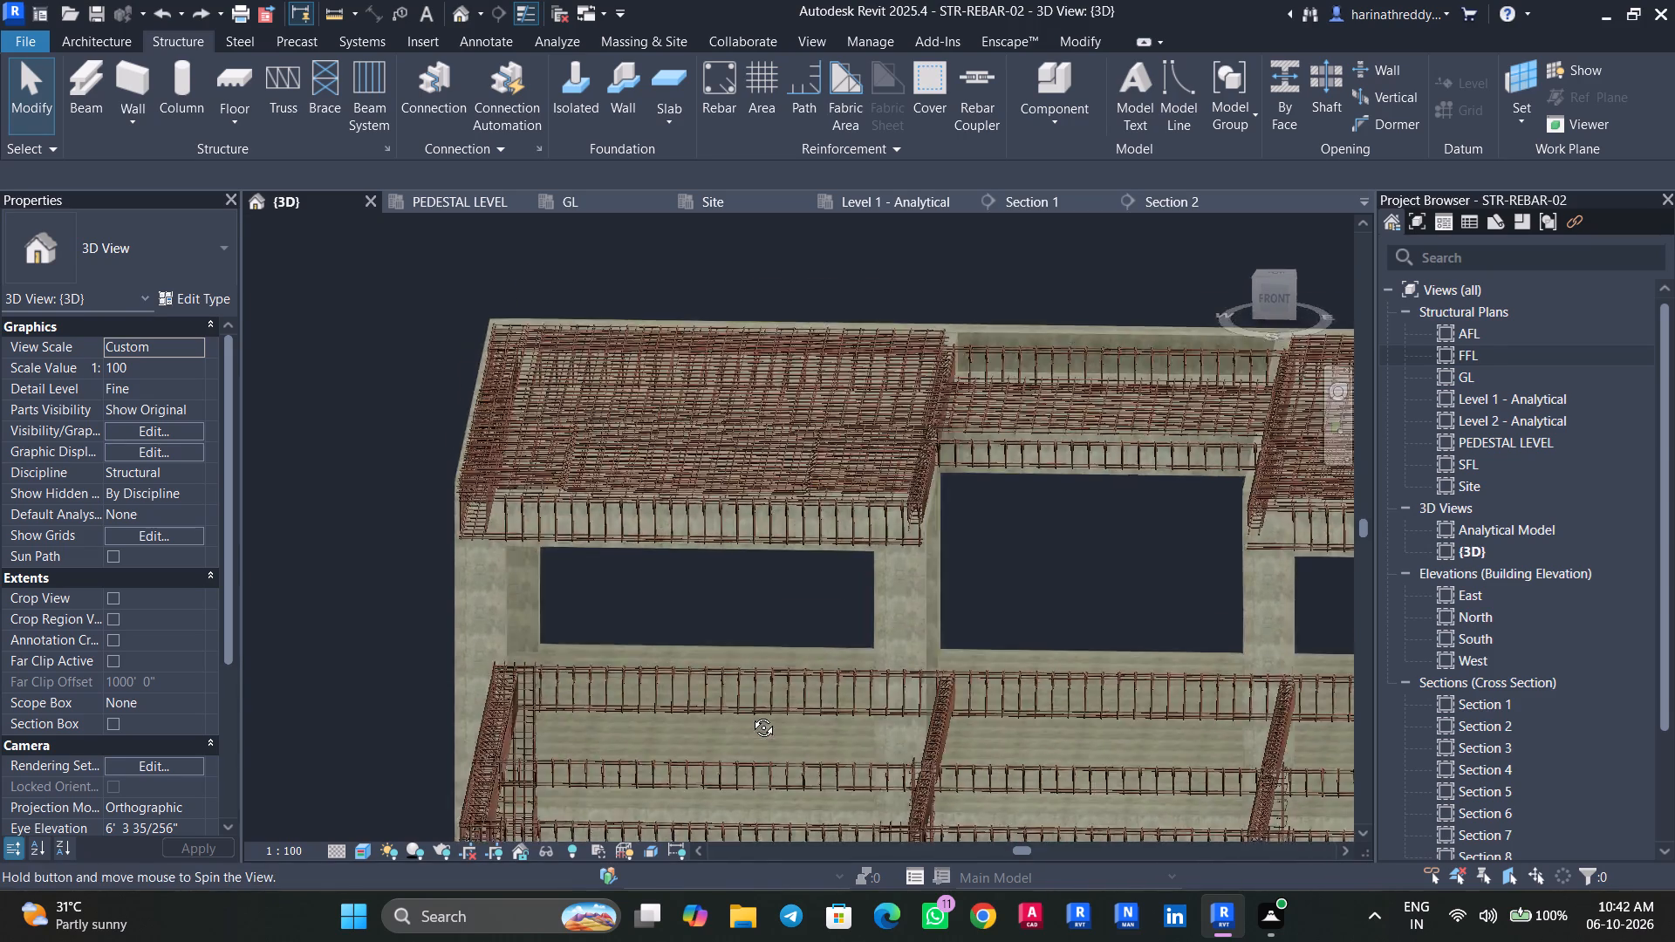
pyautogui.keyDown('shift'); pyautogui.moveTo(750, 714); pyautogui.dragTo(750, 715, button='middle'); pyautogui.keyUp('shift')
pyautogui.scroll(6, 1296, 536)
pyautogui.keyDown('shift'); pyautogui.moveTo(1280, 550); pyautogui.dragTo(1288, 550, button='middle'); pyautogui.keyUp('shift')
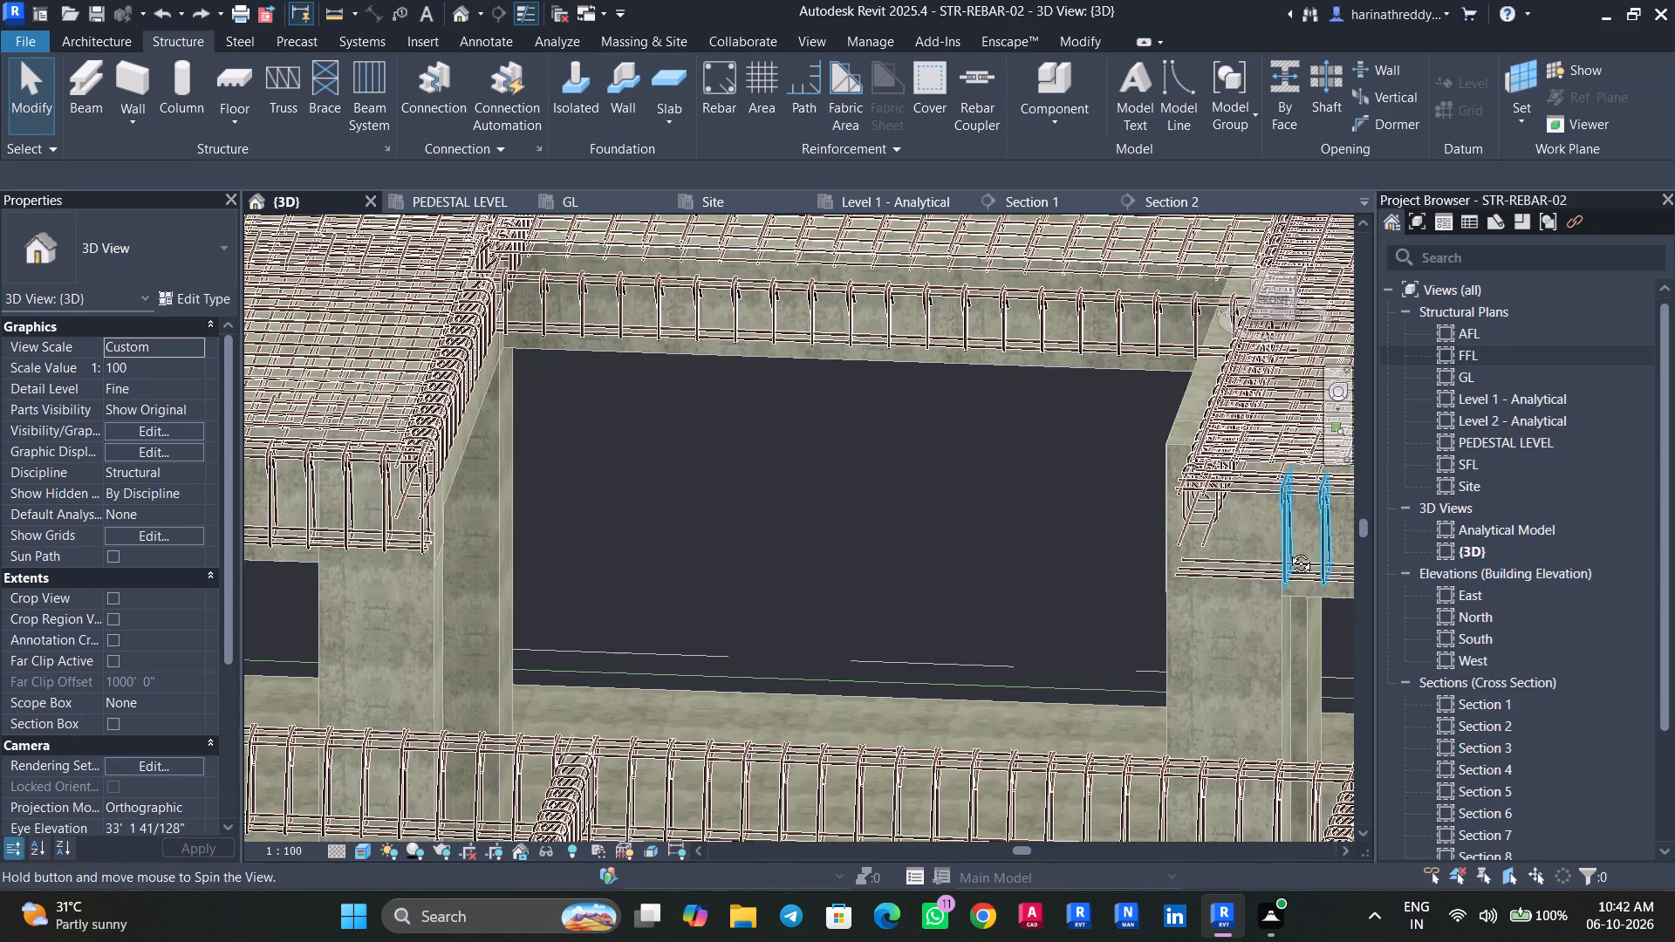
pyautogui.keyDown('shift'); pyautogui.moveTo(1288, 550); pyautogui.dragTo(1312, 544, button='middle'); pyautogui.keyUp('shift')
pyautogui.click(1300, 531)
pyautogui.scroll(4, 1285, 512)
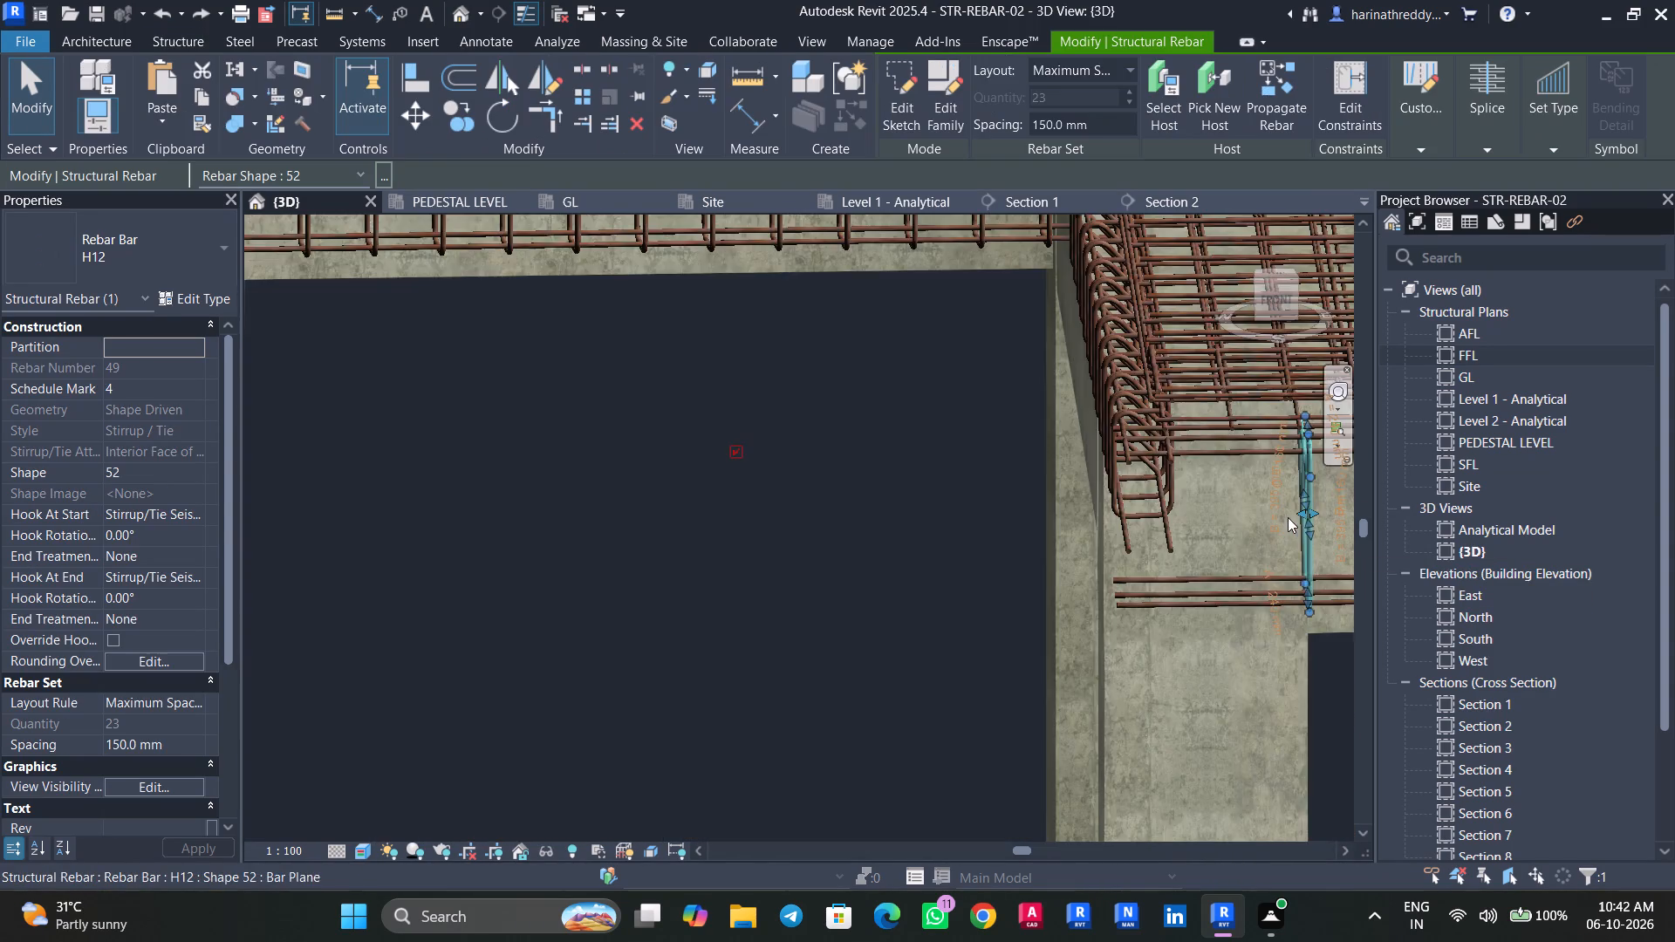
pyautogui.moveTo(1301, 512); pyautogui.dragTo(1200, 523)
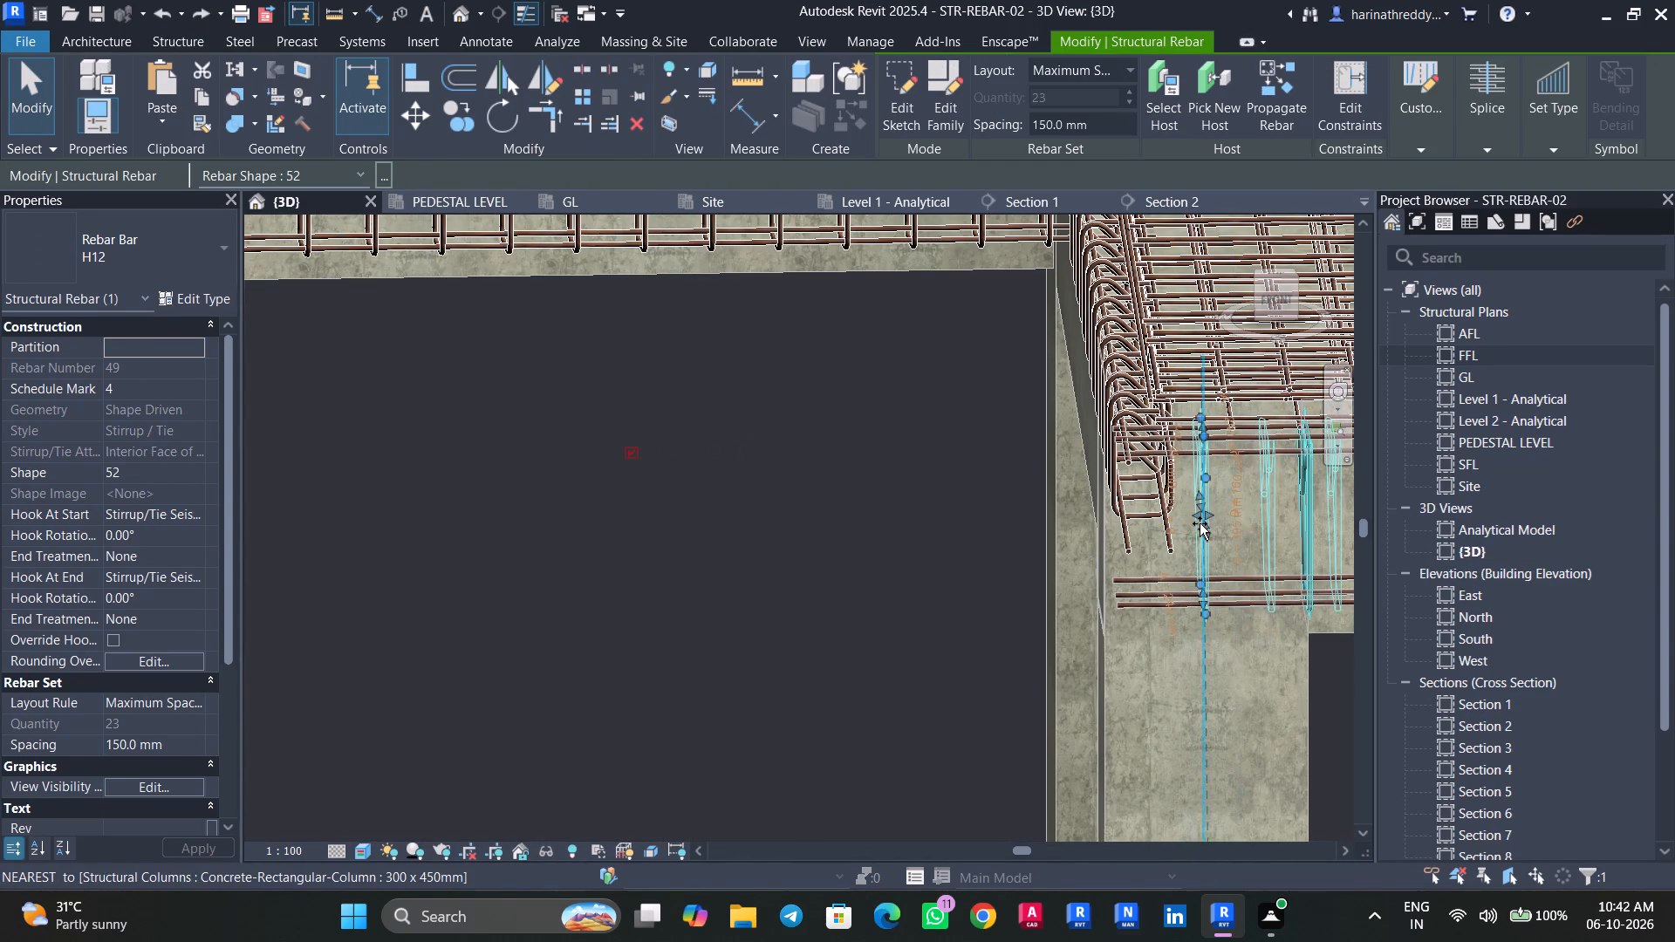
pyautogui.moveTo(1200, 523); pyautogui.dragTo(1141, 502)
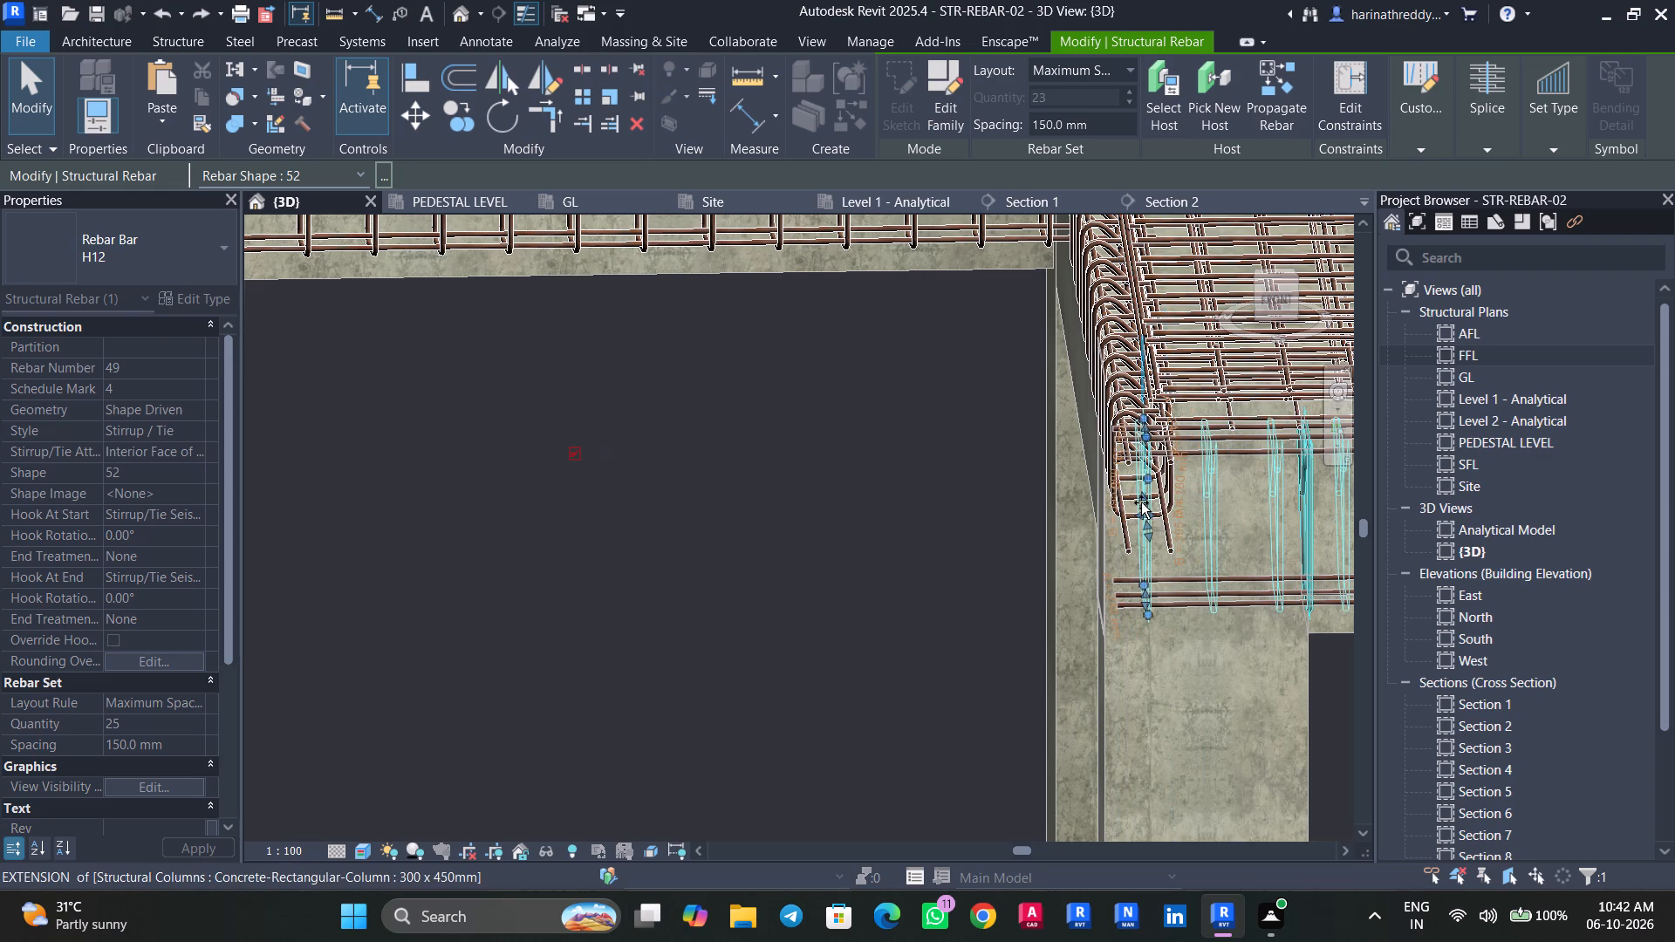
pyautogui.moveTo(1141, 502); pyautogui.dragTo(1186, 504)
pyautogui.press('Escape')
pyautogui.press('Escape')
# Extend the H12 stirrup set of the right bay's recess-side 200X450 beam through the front beam's cage to its outer side.
pyautogui.keyDown('shift'); pyautogui.moveTo(934, 618); pyautogui.dragTo(1016, 605, button='middle'); pyautogui.keyUp('shift')
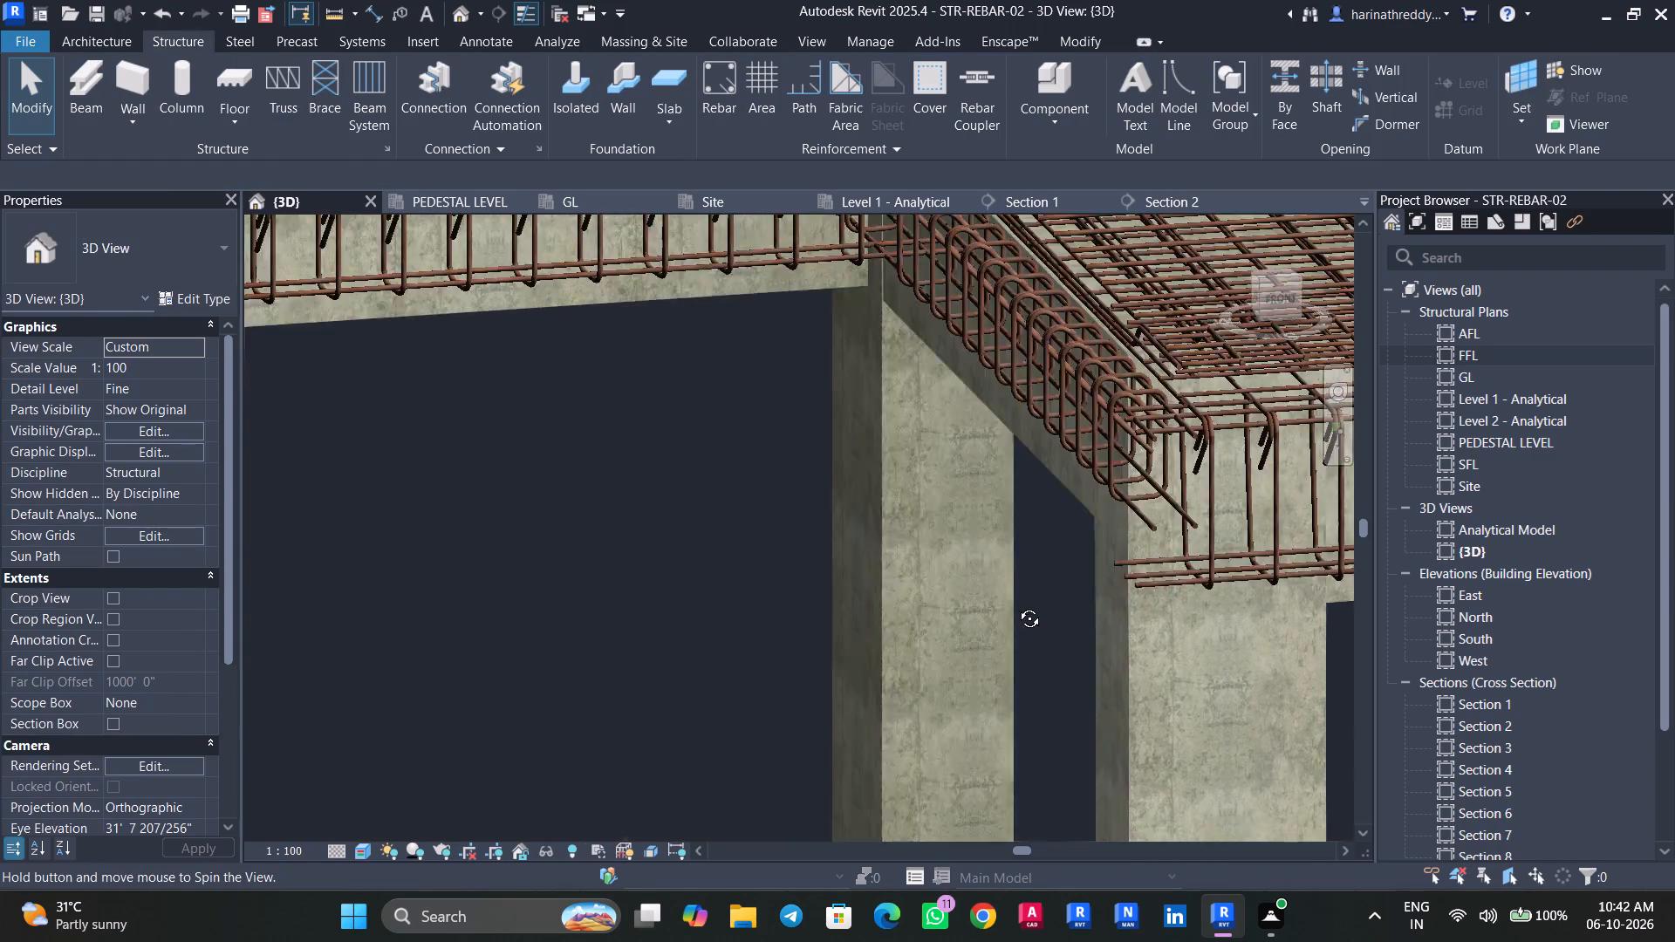
pyautogui.keyDown('shift'); pyautogui.moveTo(1016, 605); pyautogui.dragTo(1194, 611, button='middle'); pyautogui.keyUp('shift')
pyautogui.click(926, 395)
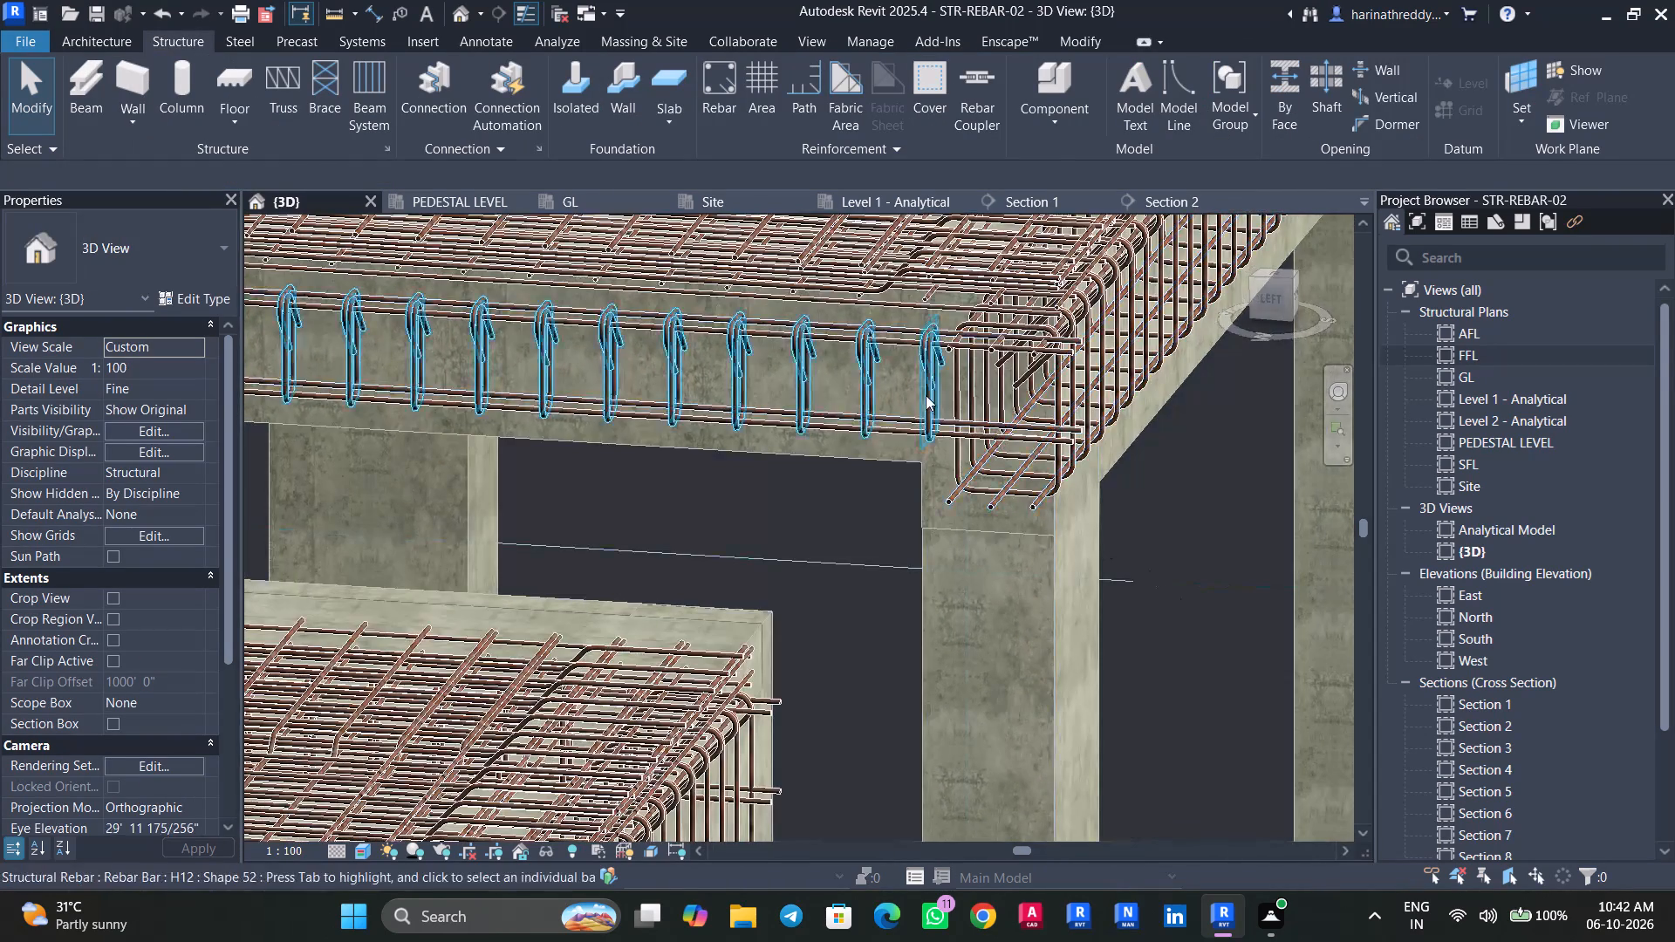
pyautogui.keyDown('shift'); pyautogui.moveTo(969, 448); pyautogui.dragTo(1021, 447, button='middle'); pyautogui.keyUp('shift')
pyautogui.keyDown('shift'); pyautogui.moveTo(1006, 437); pyautogui.dragTo(978, 409, button='middle'); pyautogui.keyUp('shift')
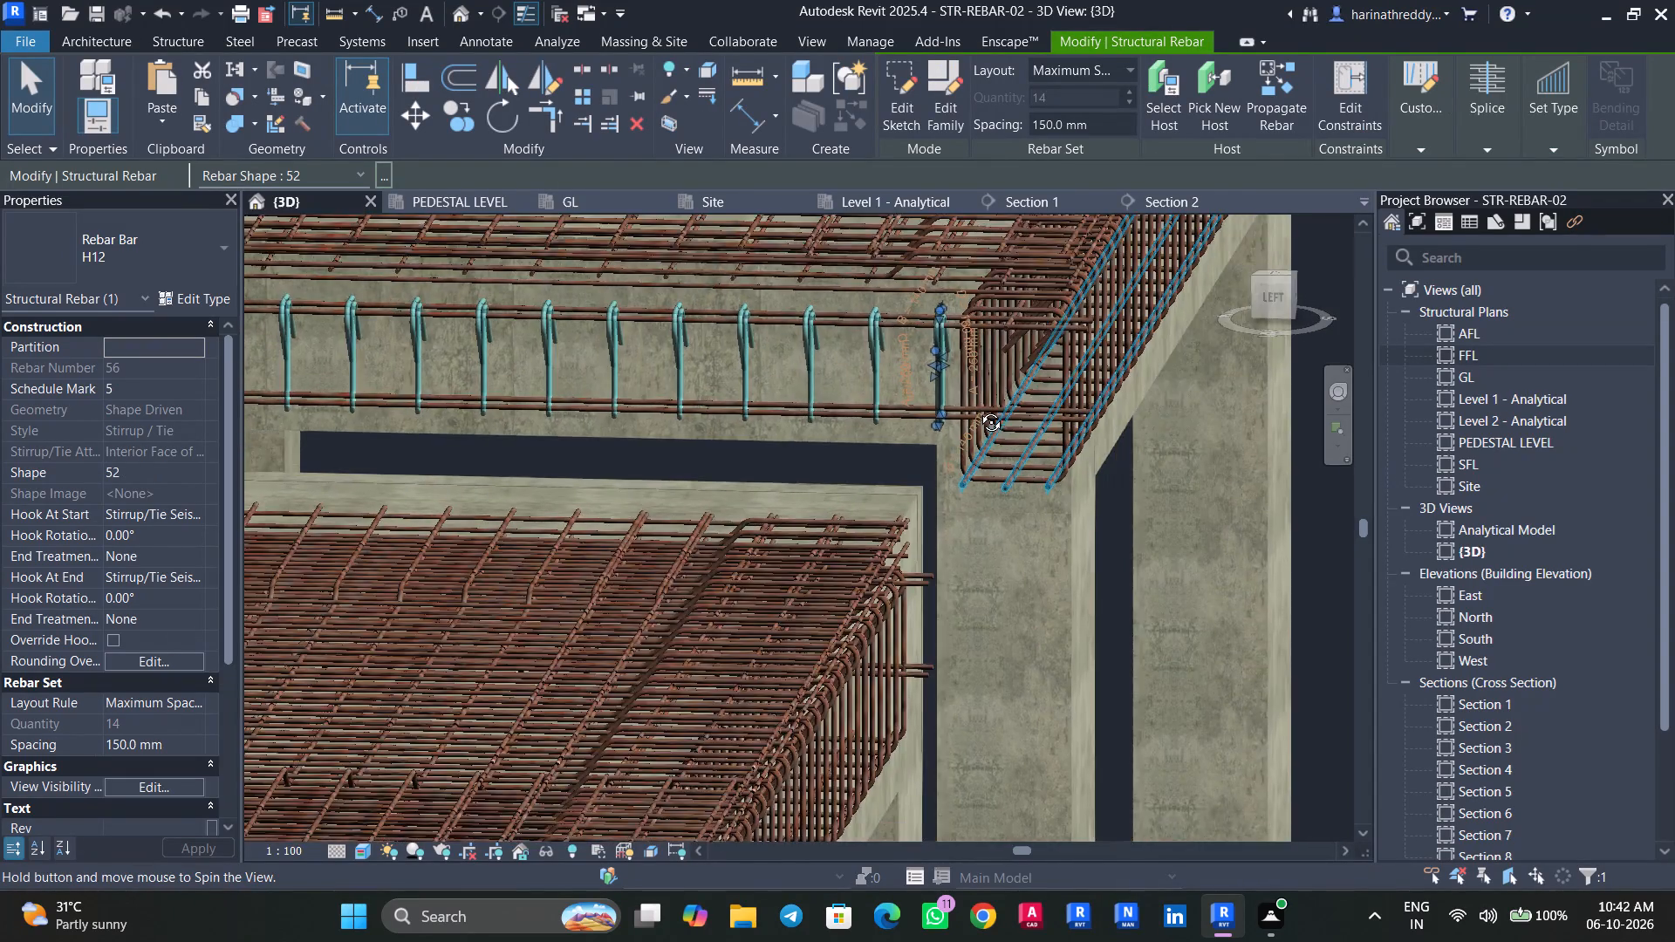
pyautogui.keyDown('shift'); pyautogui.moveTo(978, 409); pyautogui.dragTo(999, 402, button='middle'); pyautogui.keyUp('shift')
pyautogui.scroll(4, 966, 371)
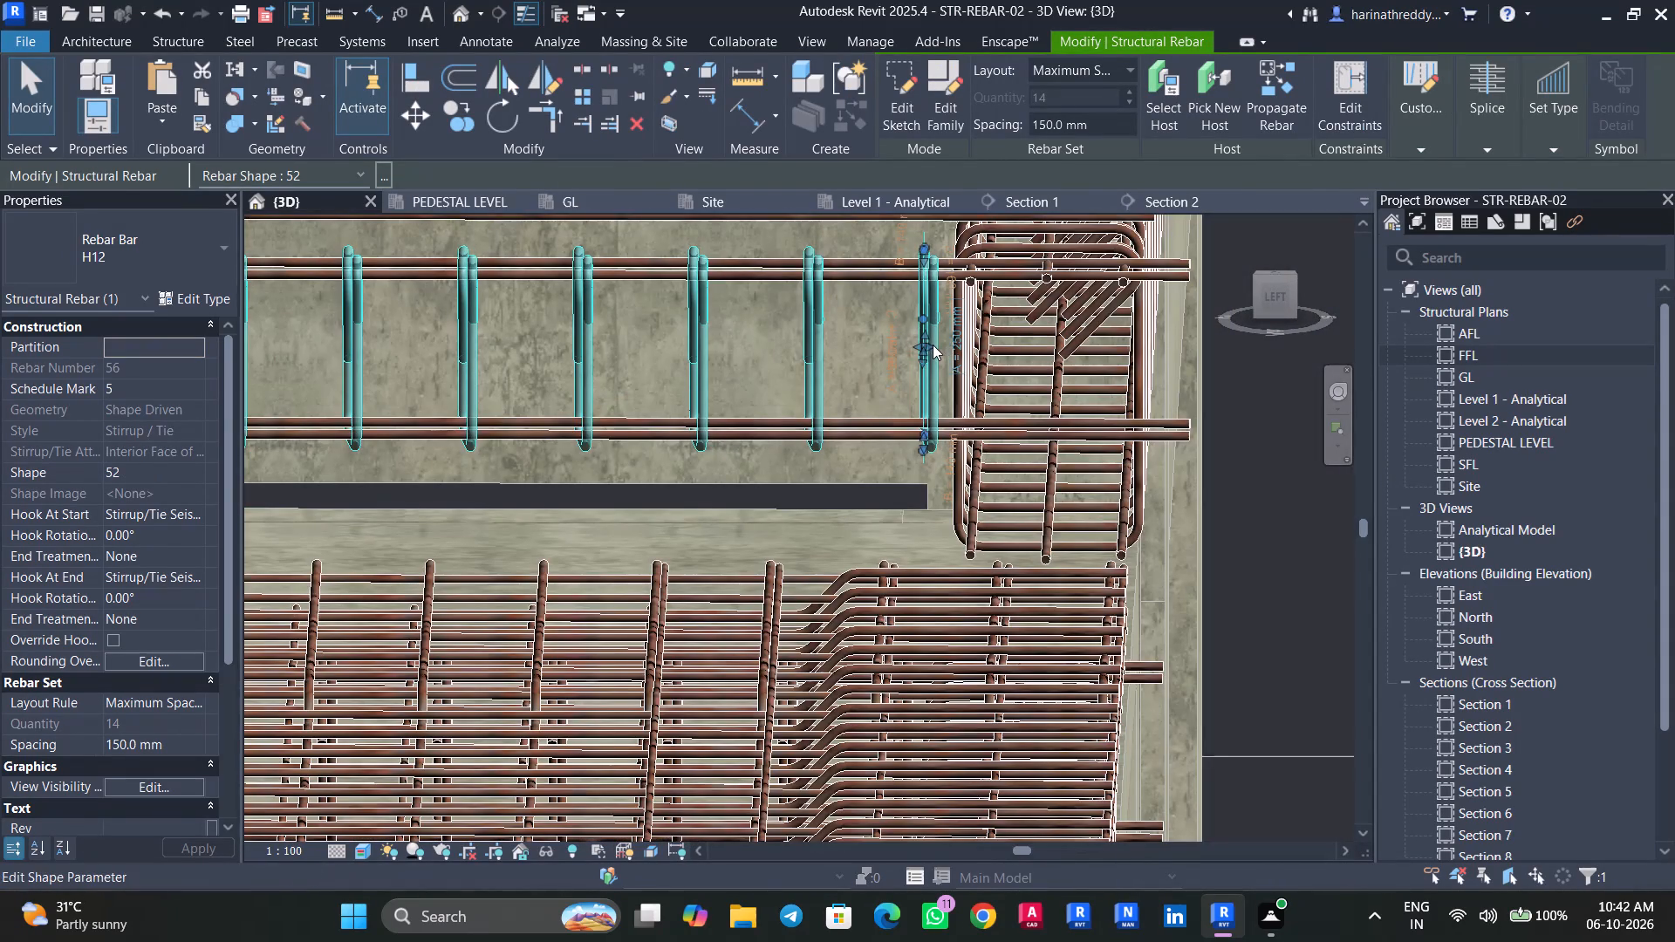
pyautogui.moveTo(930, 345); pyautogui.dragTo(1002, 351)
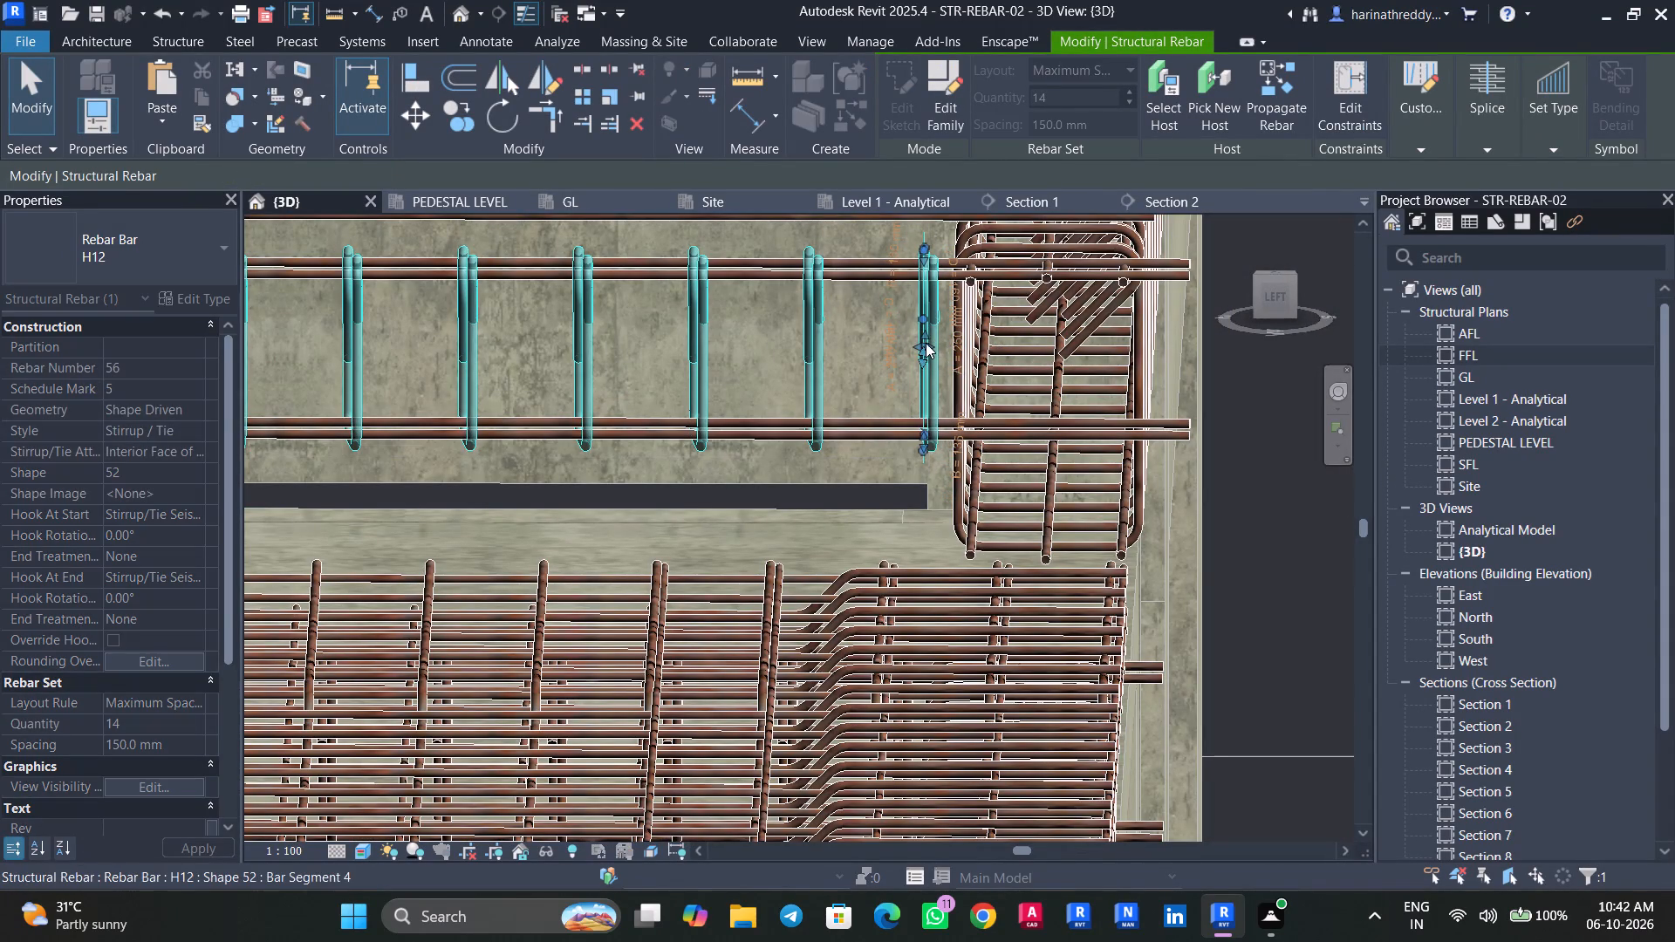
pyautogui.moveTo(931, 345); pyautogui.dragTo(1073, 345)
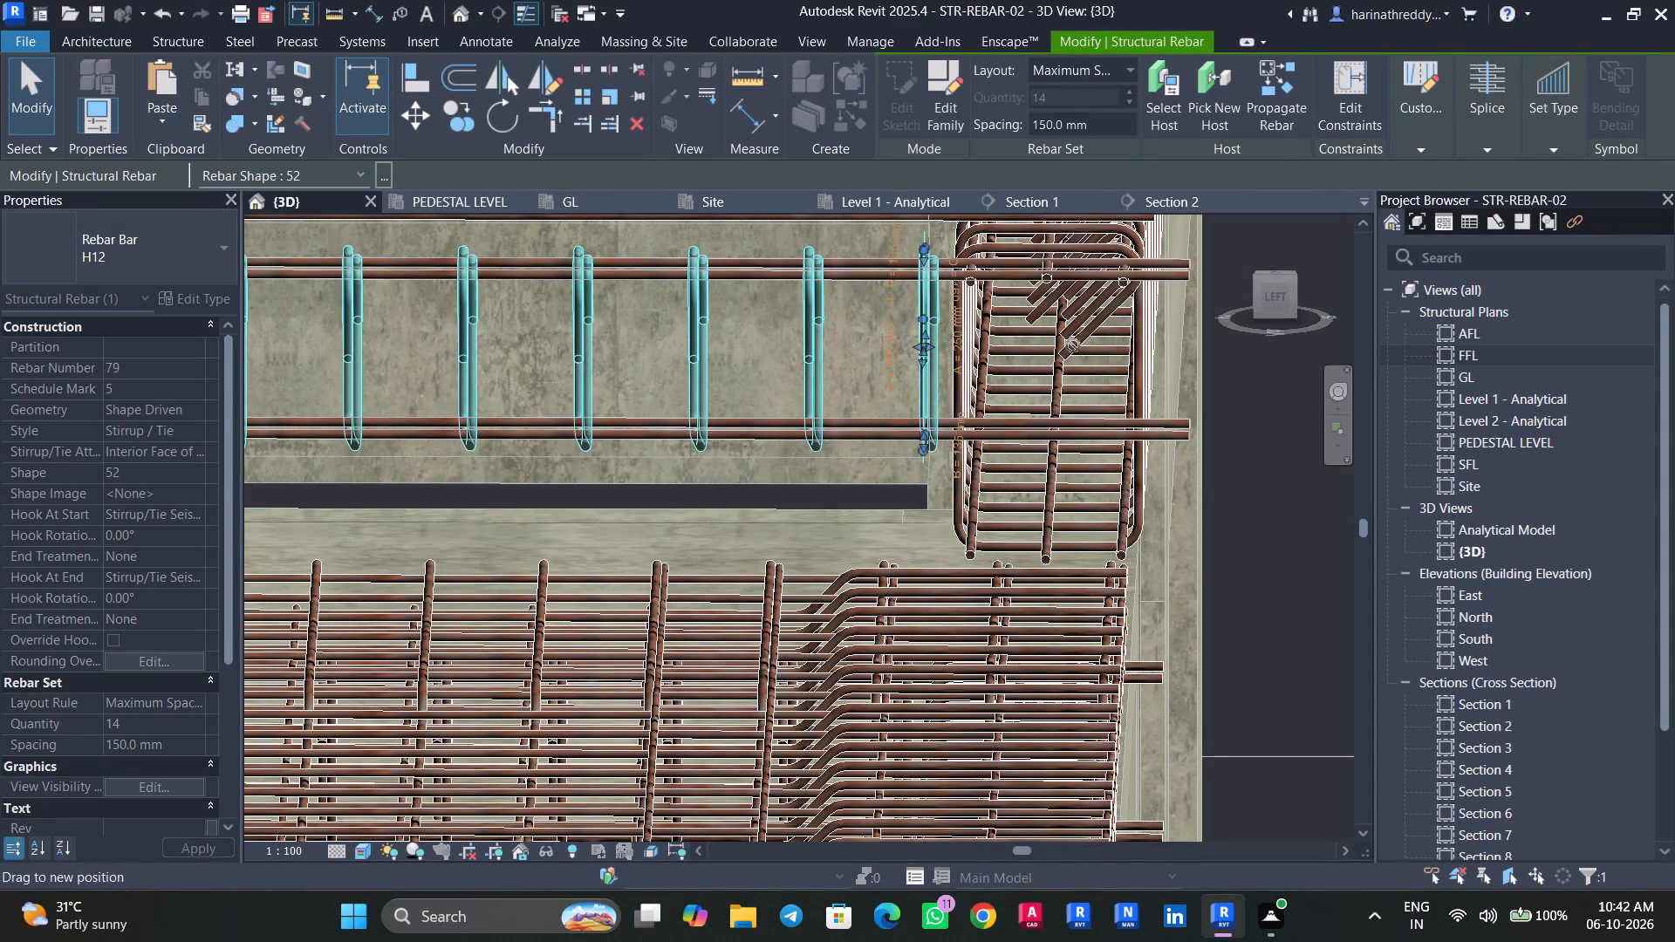
pyautogui.moveTo(1073, 345); pyautogui.dragTo(1131, 353)
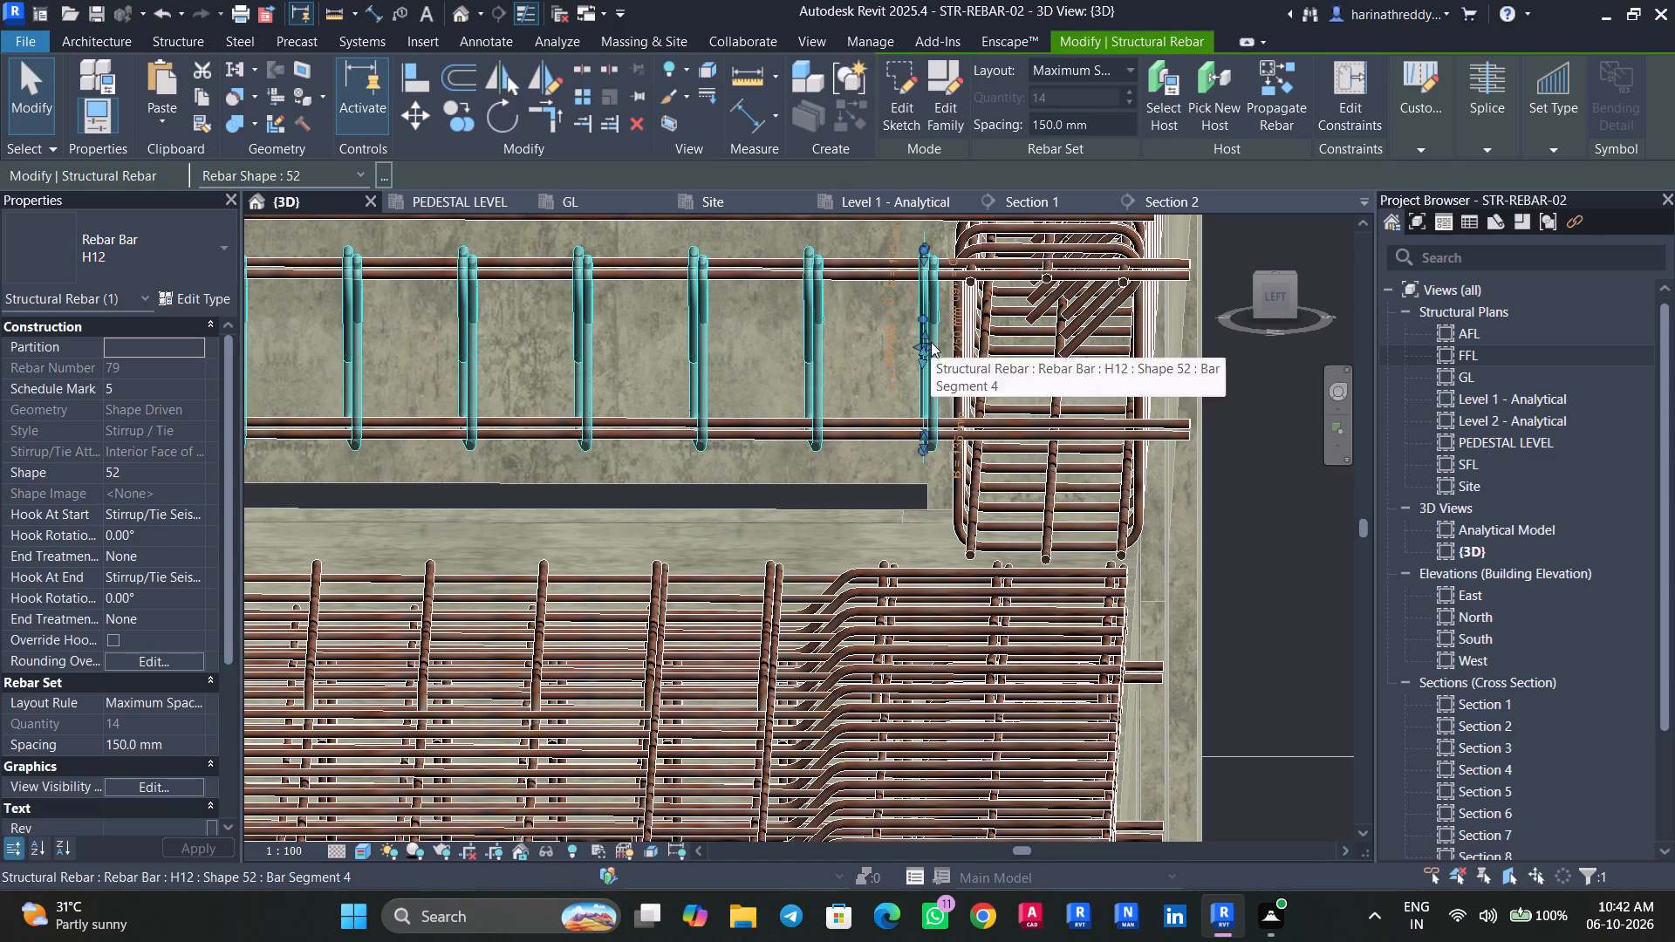
pyautogui.moveTo(934, 338); pyautogui.dragTo(1046, 338)
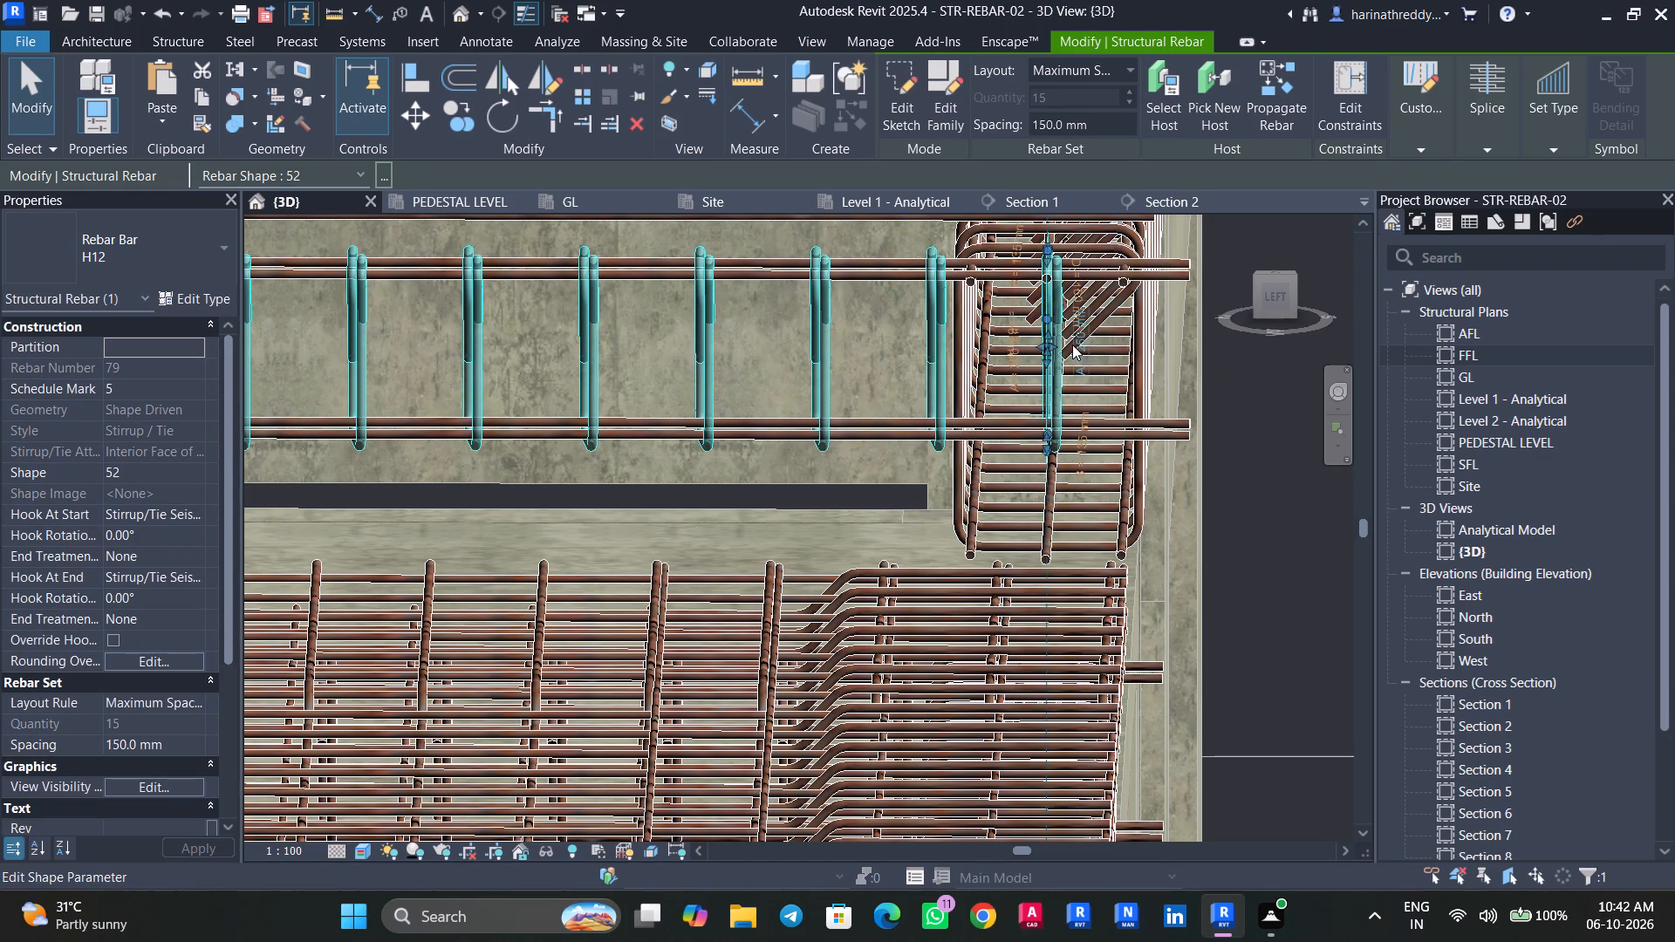
pyautogui.moveTo(1058, 345); pyautogui.dragTo(1150, 345)
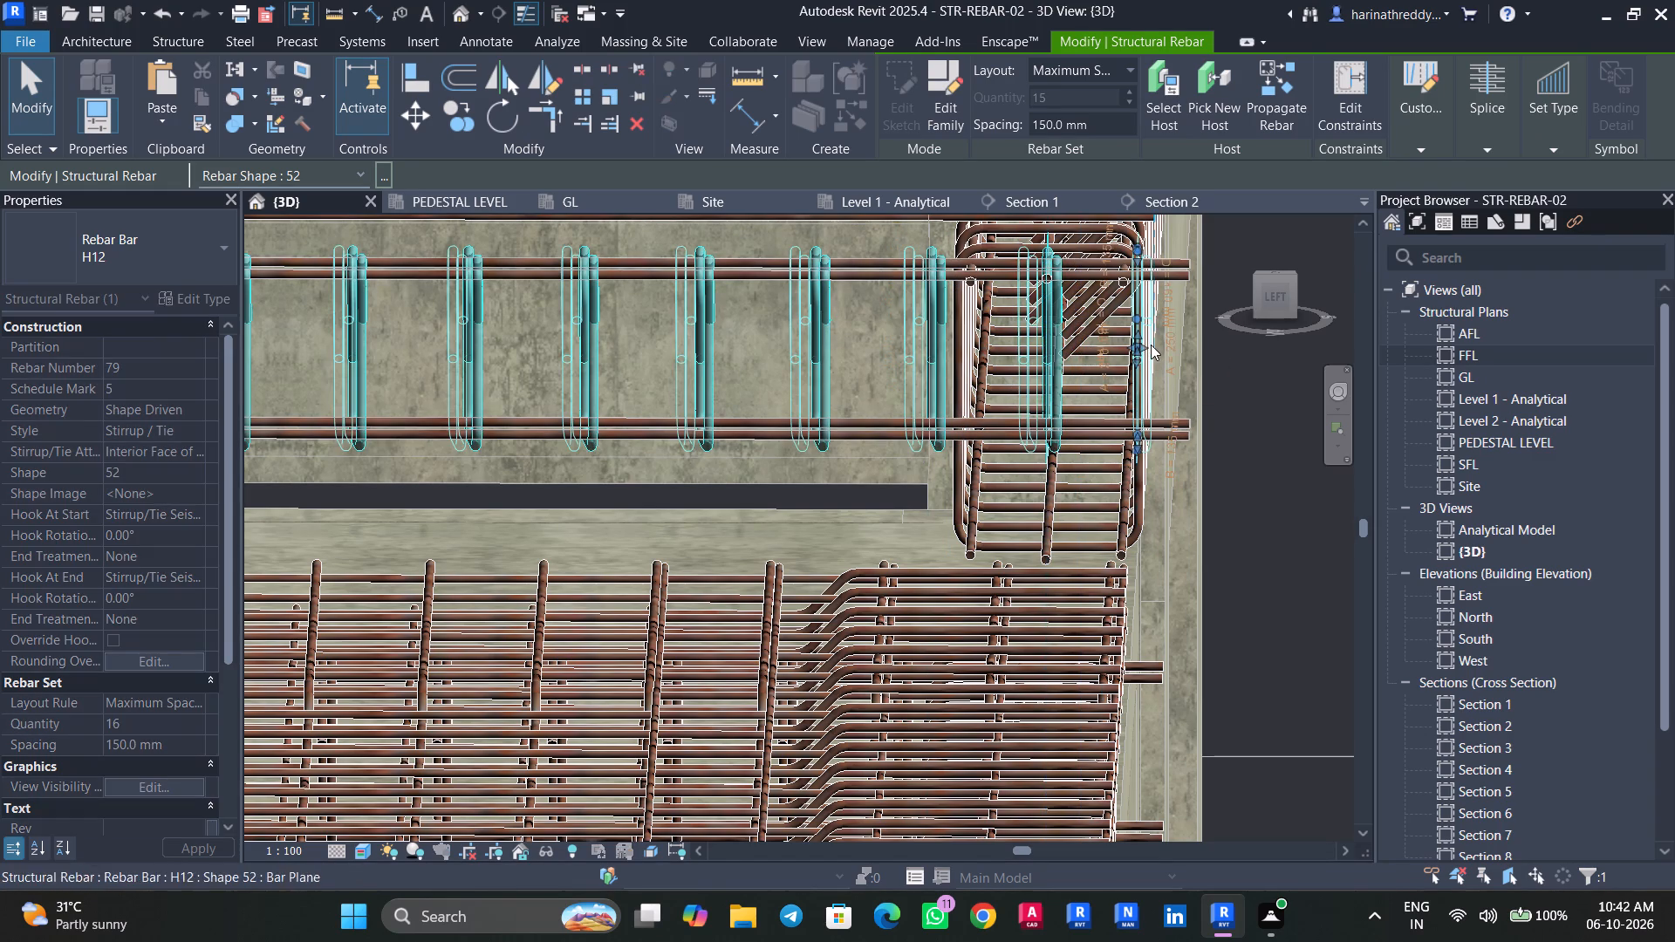
# Shorten the left bay's front roof beam stirrup set at the recess-side column so it stops short of the crossing beam's cage.
pyautogui.press('Escape')
pyautogui.press('Escape')
pyautogui.keyDown('shift'); pyautogui.moveTo(1245, 478); pyautogui.dragTo(1155, 501, button='middle'); pyautogui.keyUp('shift')
pyautogui.scroll(-7, 1153, 501)
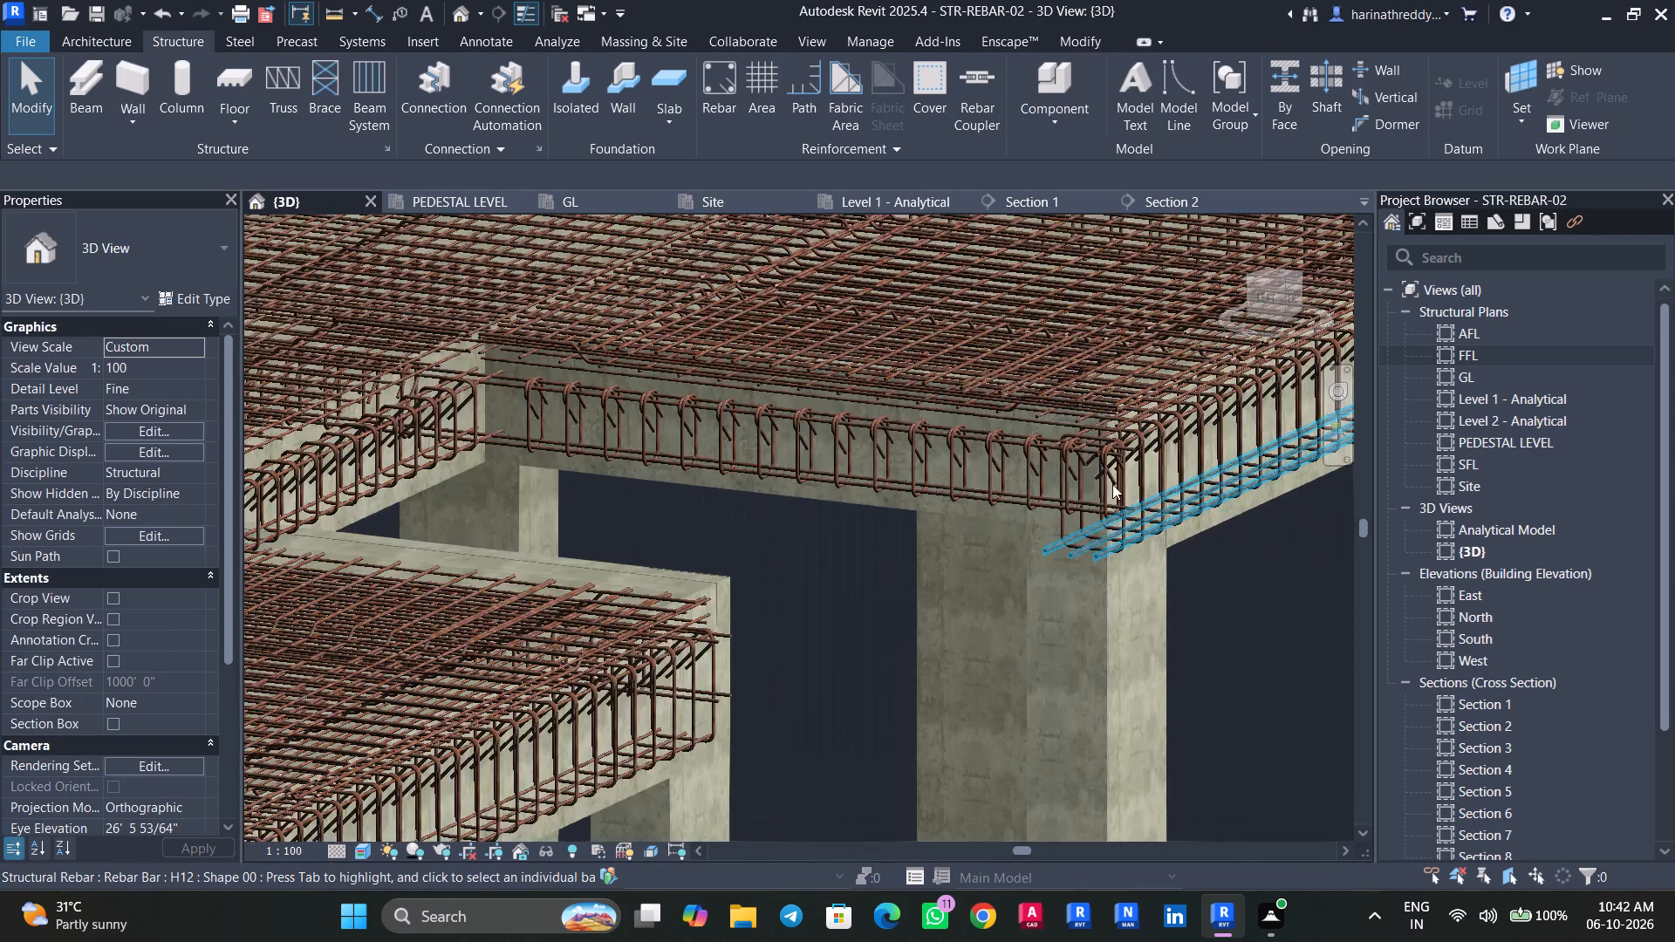
pyautogui.keyDown('shift'); pyautogui.moveTo(1002, 511); pyautogui.dragTo(824, 673, button='middle'); pyautogui.keyUp('shift')
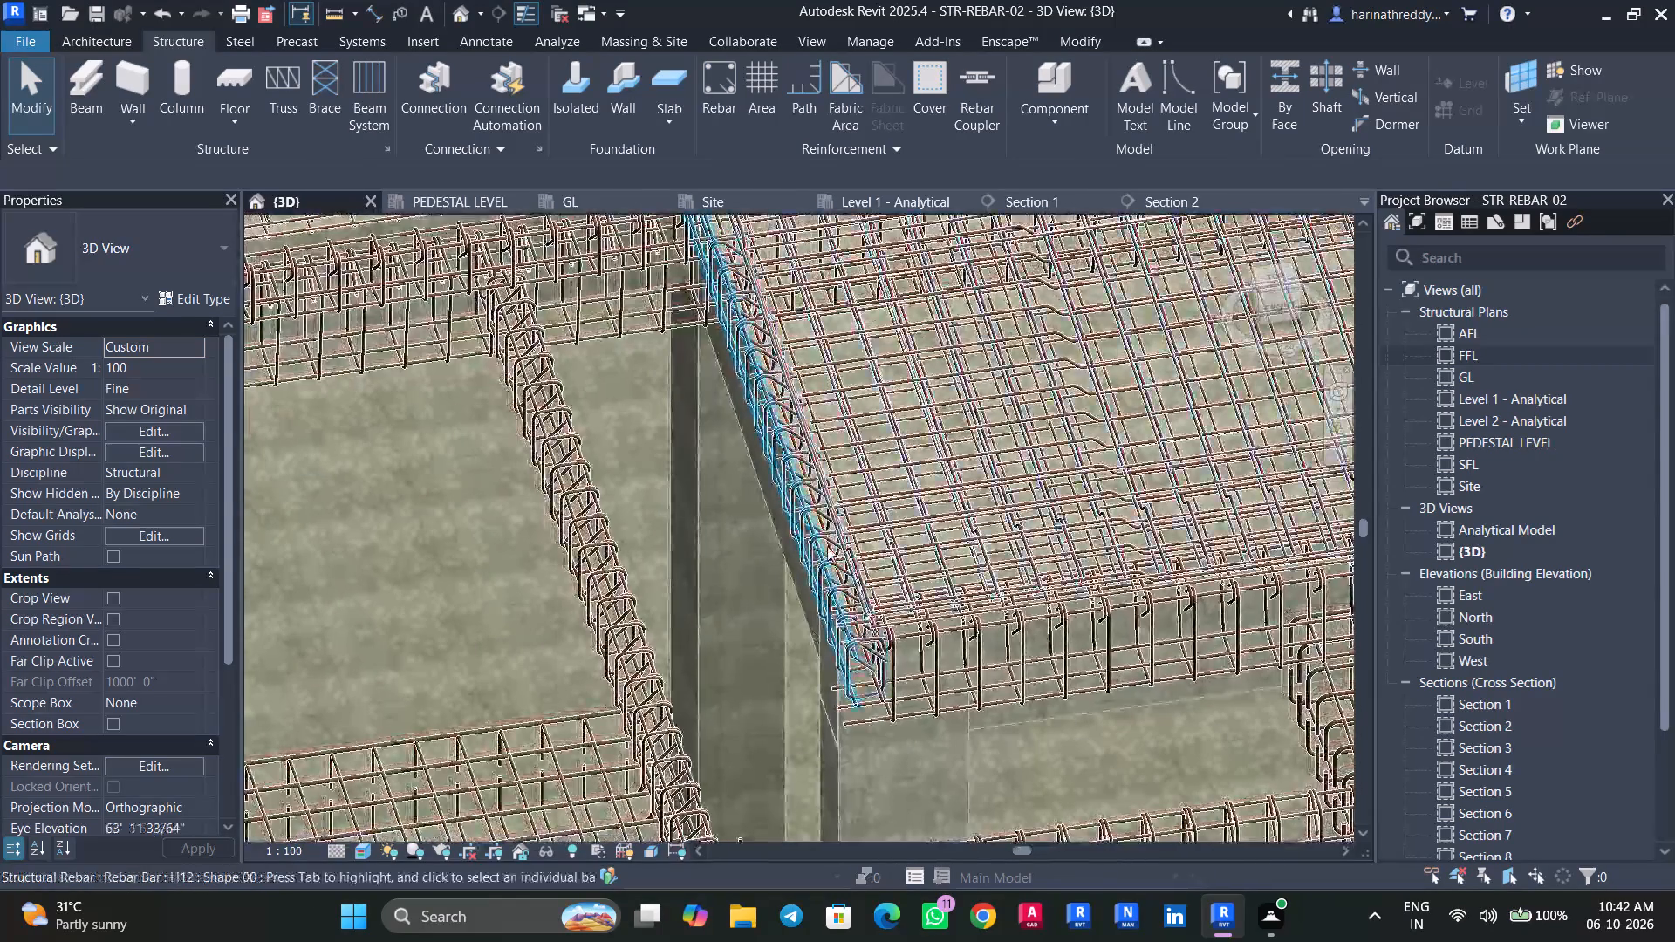
pyautogui.keyDown('shift'); pyautogui.moveTo(814, 574); pyautogui.dragTo(1067, 409, button='middle'); pyautogui.keyUp('shift')
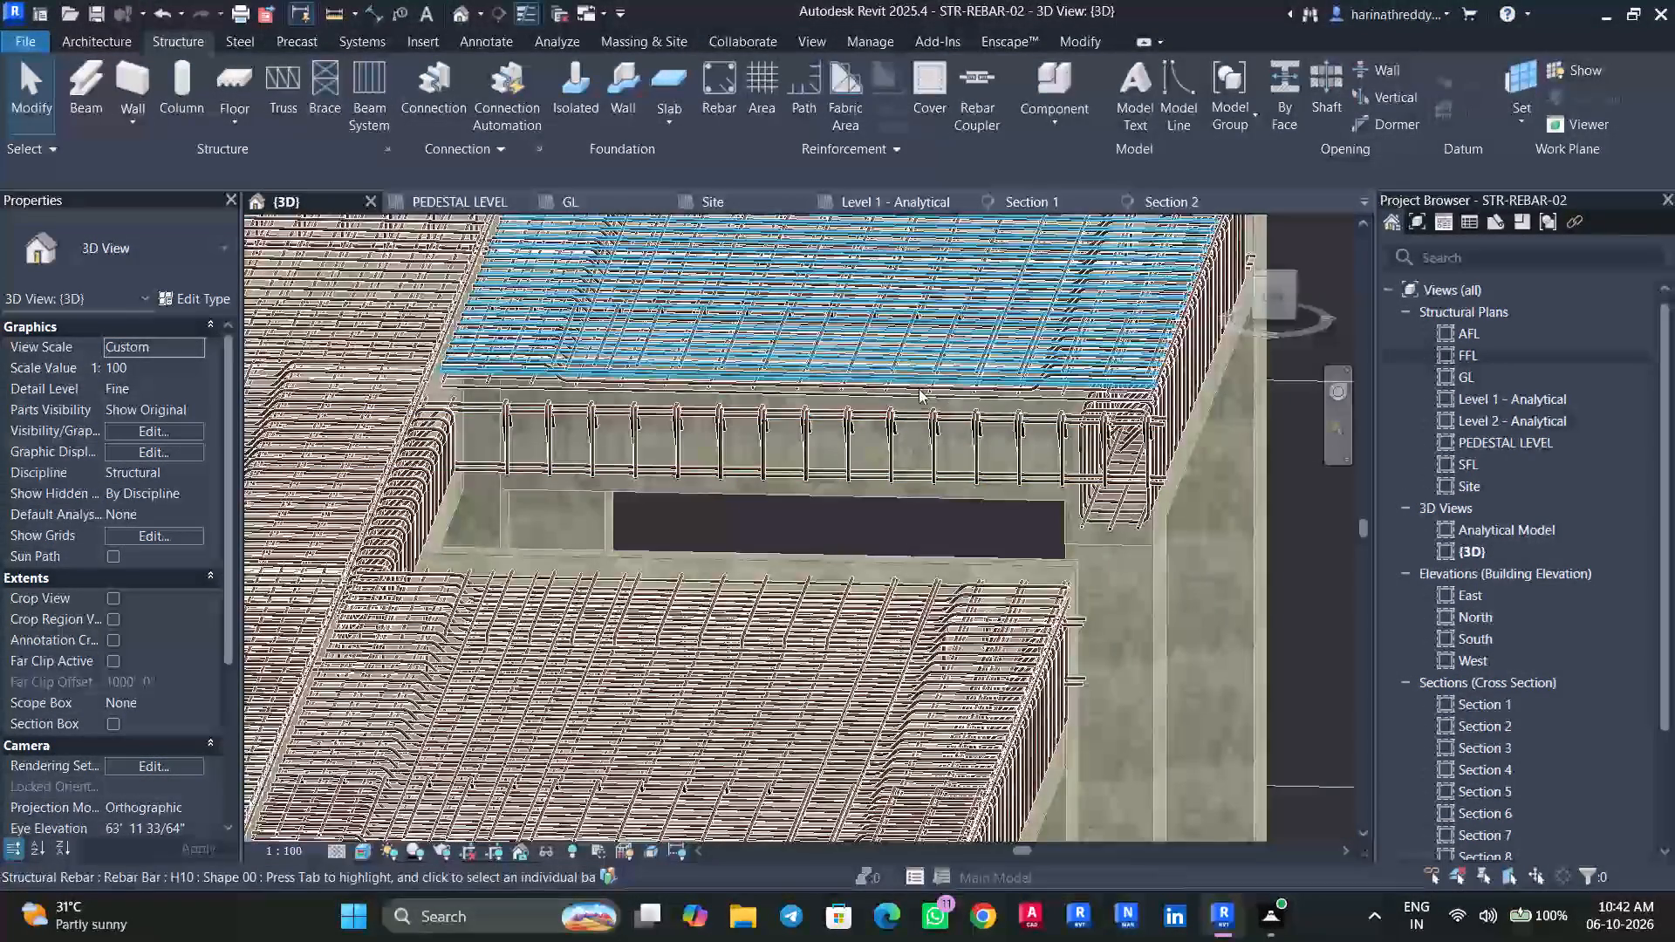
pyautogui.keyDown('shift'); pyautogui.moveTo(1055, 525); pyautogui.dragTo(798, 558, button='middle'); pyautogui.keyUp('shift')
pyautogui.scroll(1, 797, 558)
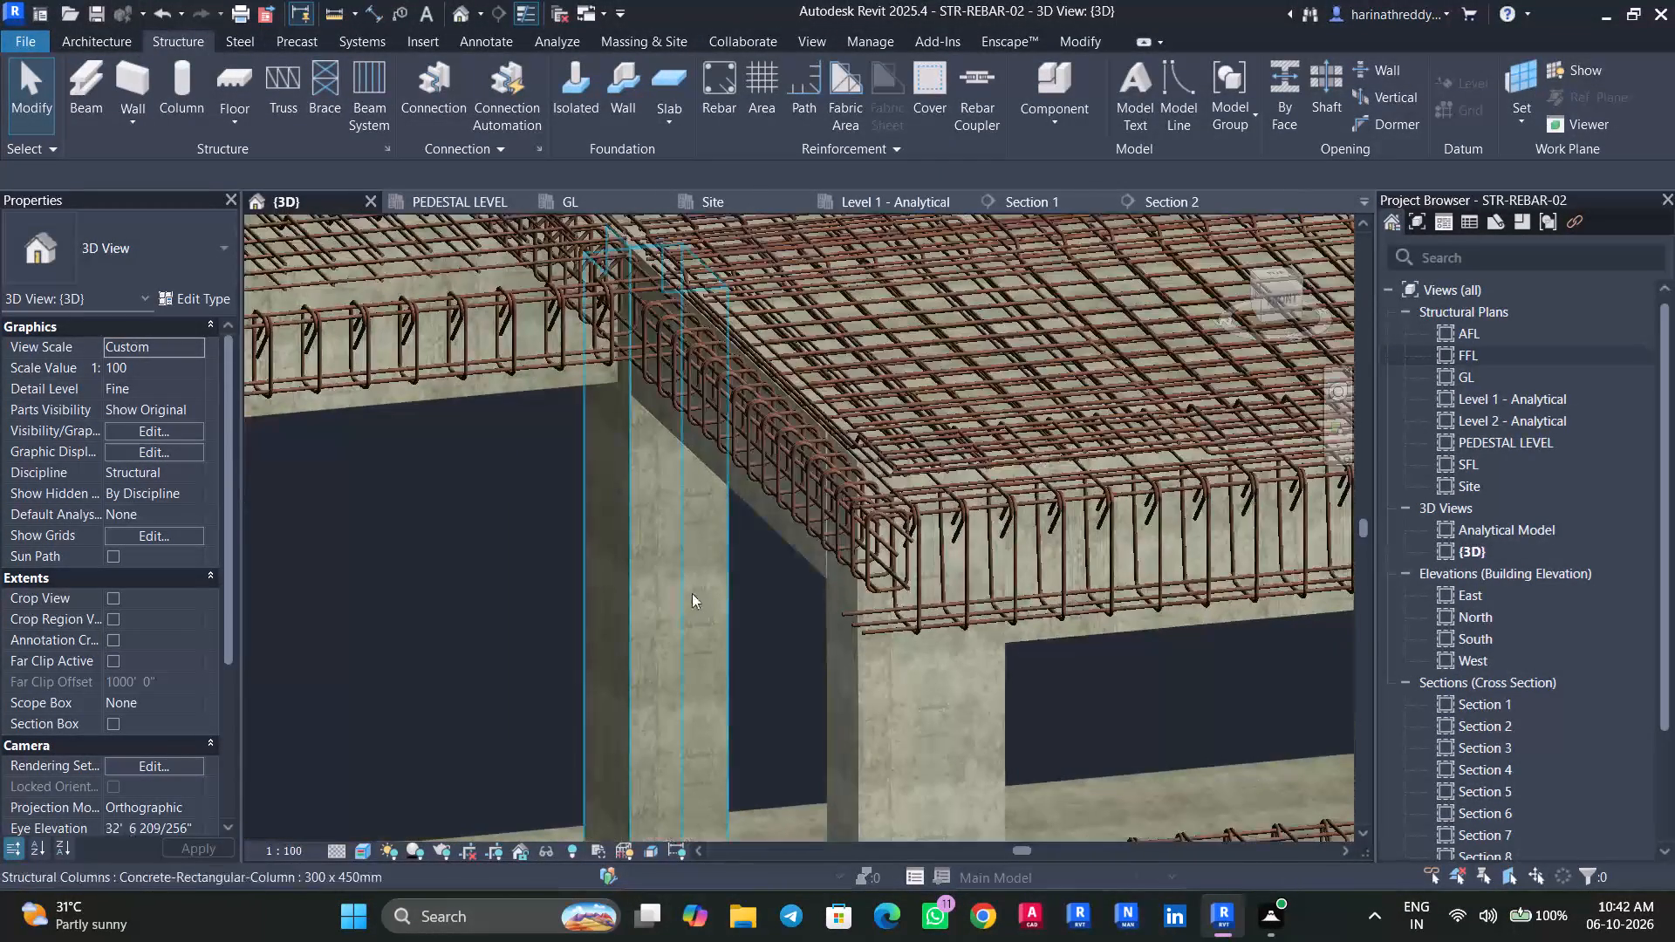
pyautogui.keyDown('shift'); pyautogui.moveTo(717, 618); pyautogui.dragTo(619, 618, button='middle'); pyautogui.keyUp('shift')
pyautogui.moveTo(508, 618); pyautogui.dragTo(1107, 583, button='middle')
pyautogui.keyDown('shift'); pyautogui.moveTo(874, 587); pyautogui.dragTo(781, 584, button='middle'); pyautogui.keyUp('shift')
pyautogui.moveTo(725, 554); pyautogui.dragTo(1018, 549, button='middle')
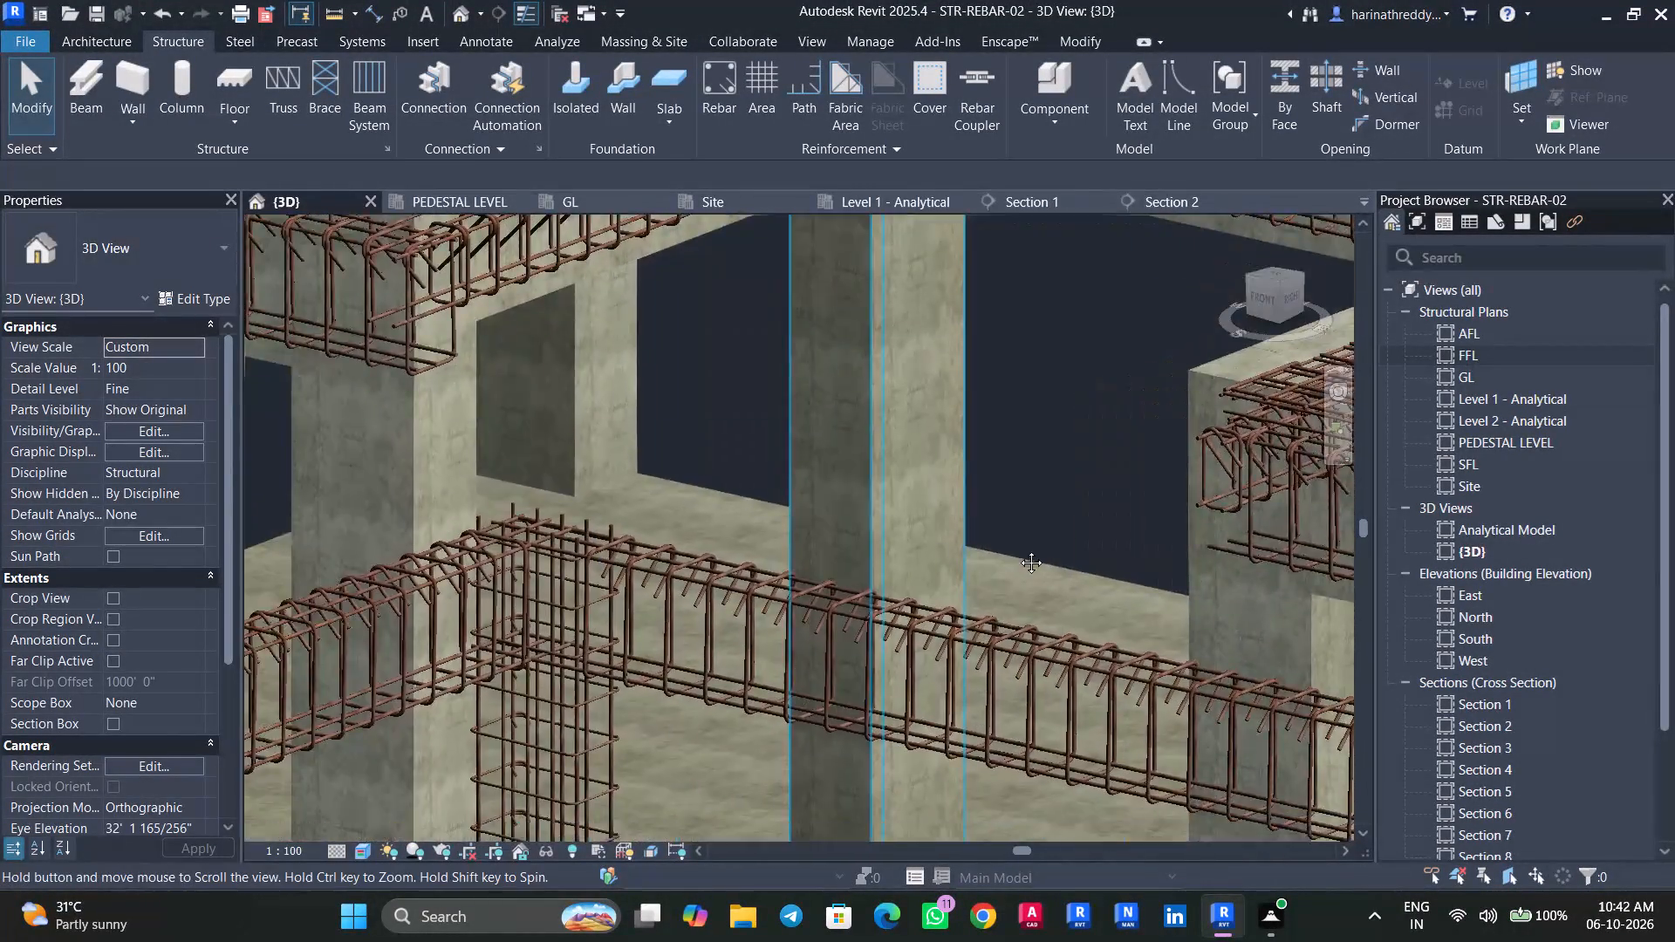
pyautogui.moveTo(1018, 549); pyautogui.dragTo(1188, 652, button='middle')
pyautogui.keyDown('shift'); pyautogui.moveTo(970, 496); pyautogui.dragTo(871, 524, button='middle'); pyautogui.keyUp('shift')
pyautogui.keyDown('shift'); pyautogui.moveTo(881, 514); pyautogui.dragTo(1048, 502, button='middle'); pyautogui.keyUp('shift')
pyautogui.moveTo(1044, 498); pyautogui.dragTo(1064, 542, button='middle')
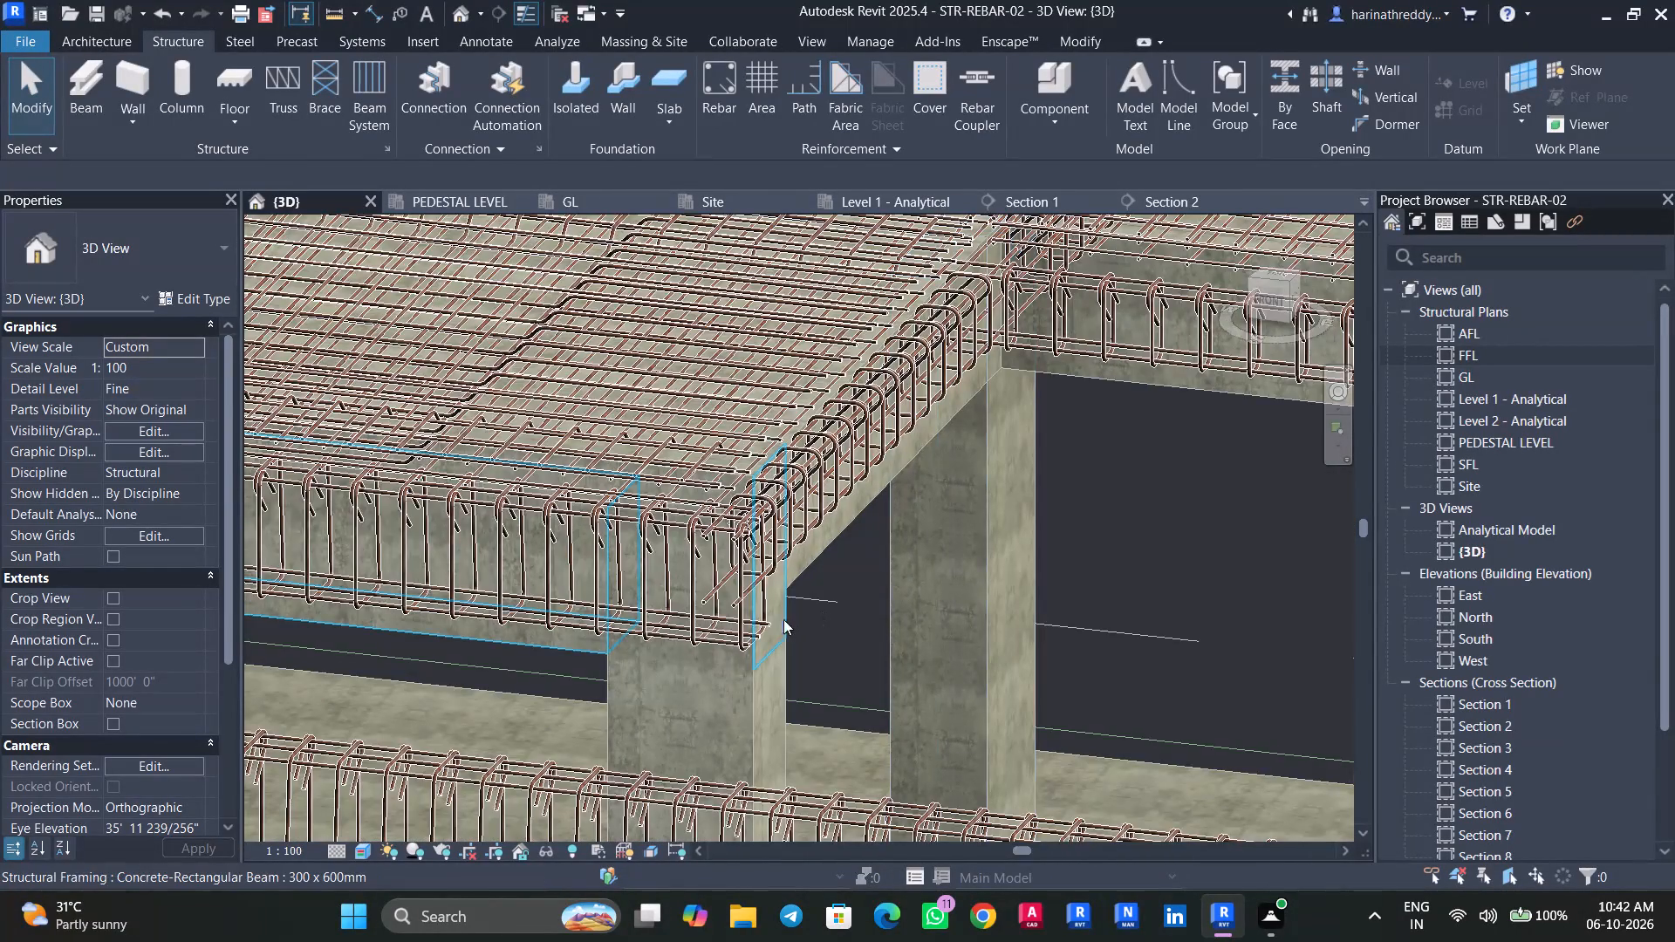
pyautogui.click(737, 627)
pyautogui.keyDown('shift'); pyautogui.moveTo(802, 631); pyautogui.dragTo(876, 608, button='middle'); pyautogui.keyUp('shift')
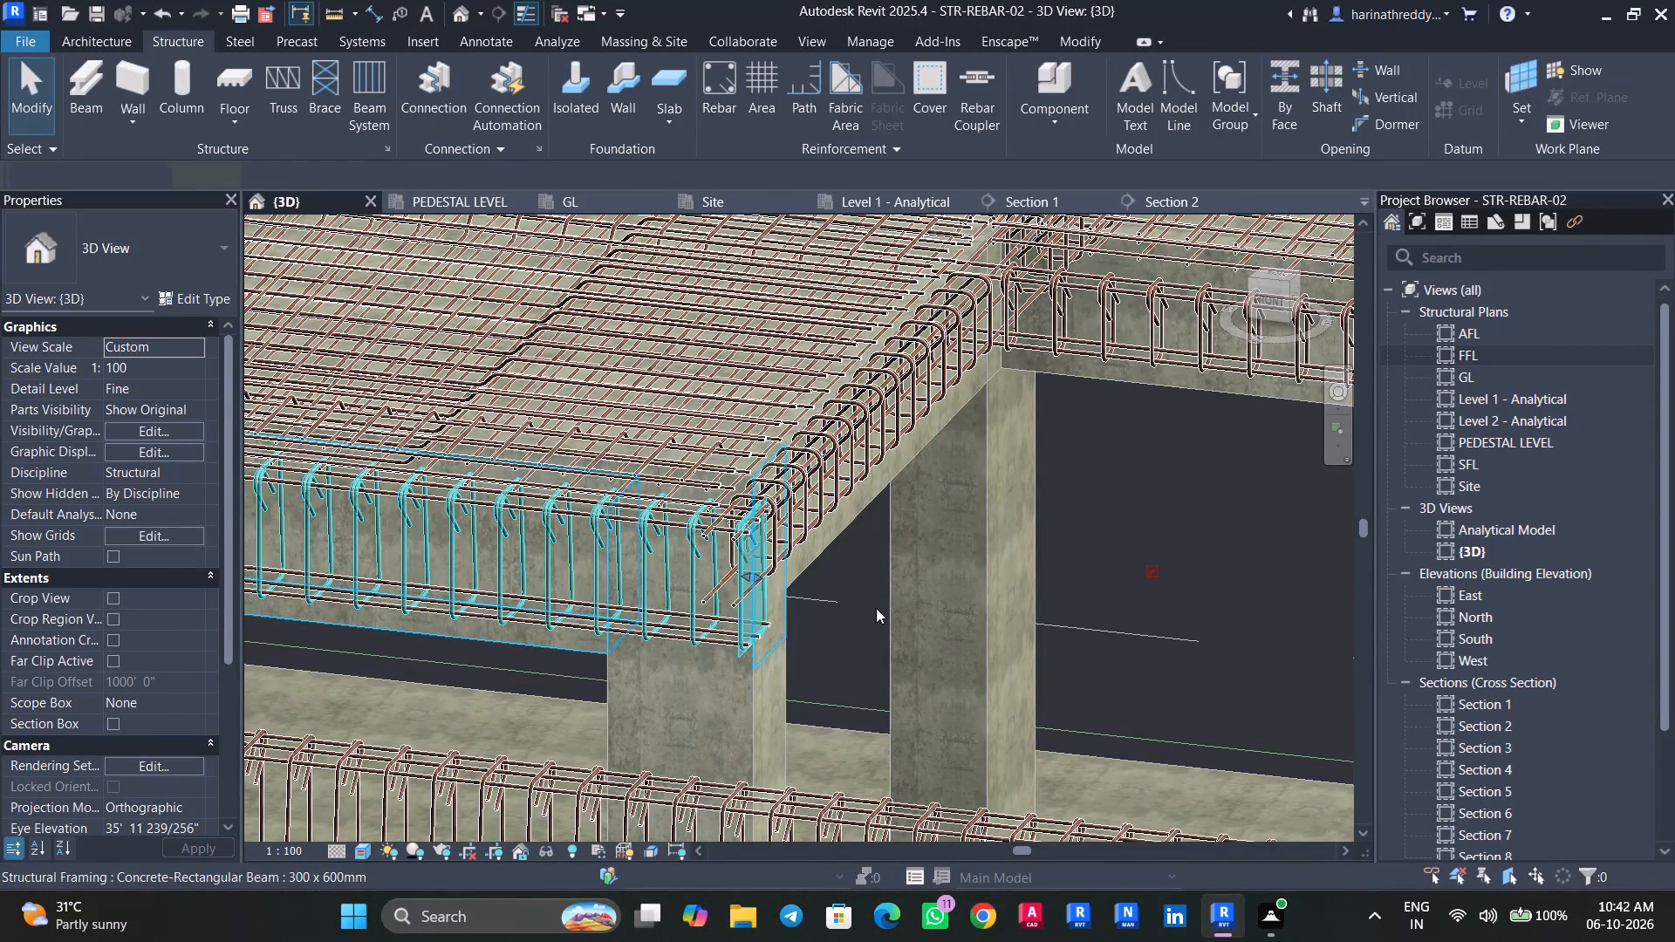
pyautogui.keyDown('shift'); pyautogui.moveTo(876, 608); pyautogui.dragTo(877, 602, button='middle'); pyautogui.keyUp('shift')
pyautogui.moveTo(778, 502); pyautogui.dragTo(727, 505)
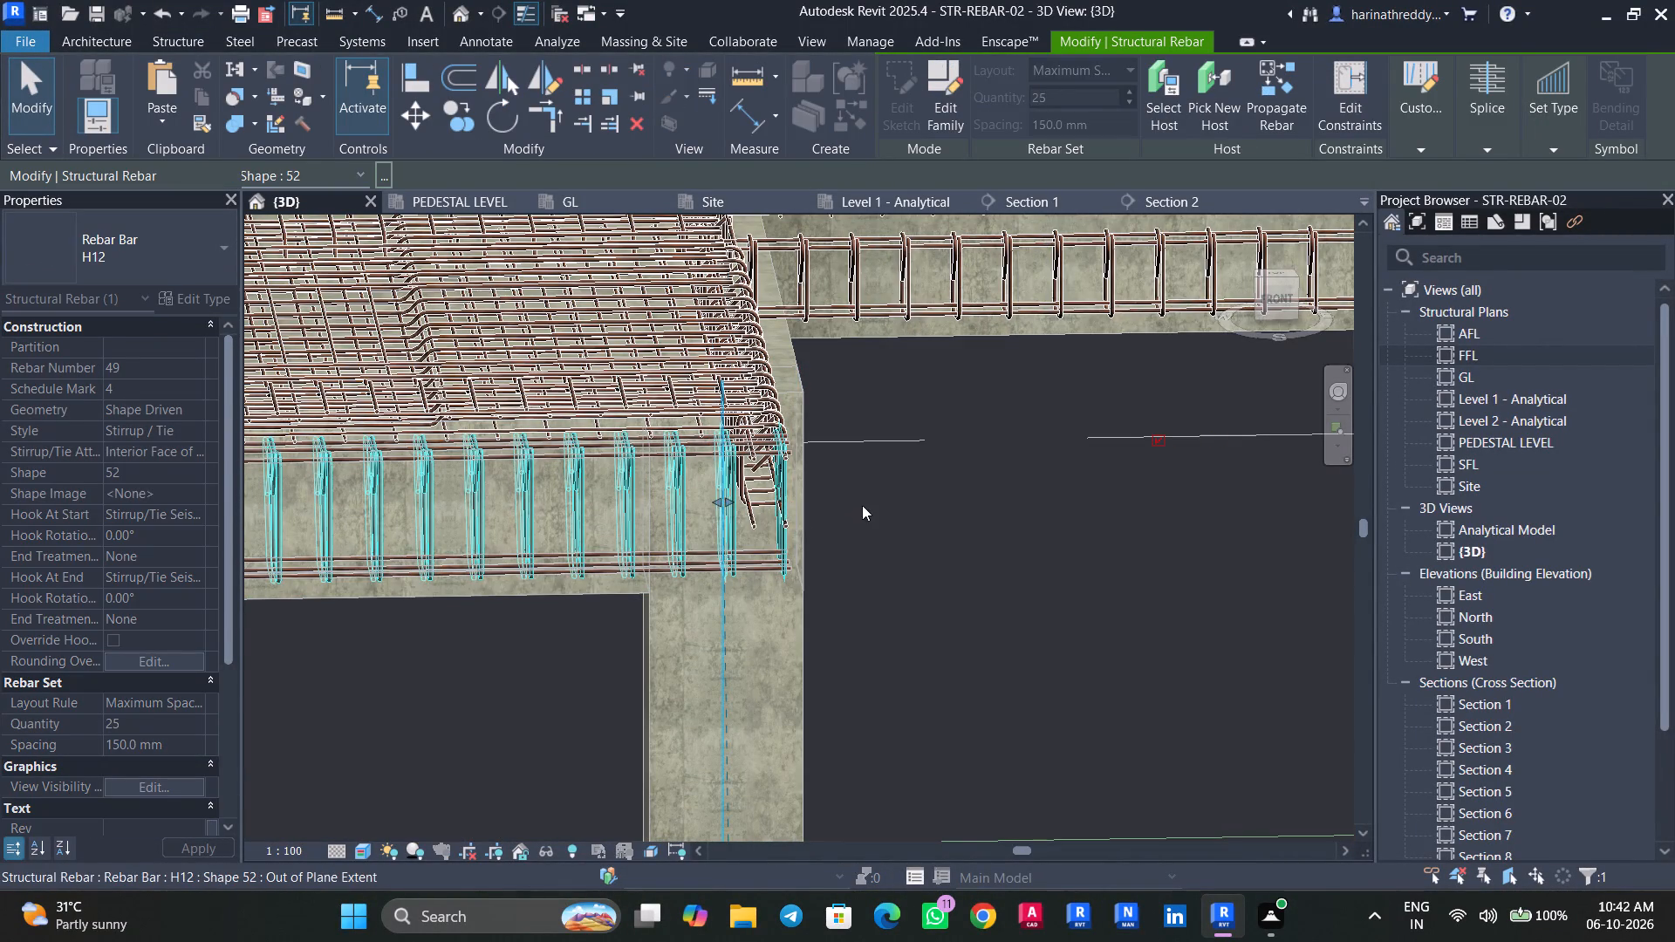
# Extend the H12 stirrup set of the left bay's recess-side roof beam through the front beam's cage to its outer side.
pyautogui.press('Escape')
pyautogui.keyDown('shift'); pyautogui.moveTo(902, 542); pyautogui.dragTo(723, 542, button='middle'); pyautogui.keyUp('shift')
pyautogui.click(627, 584)
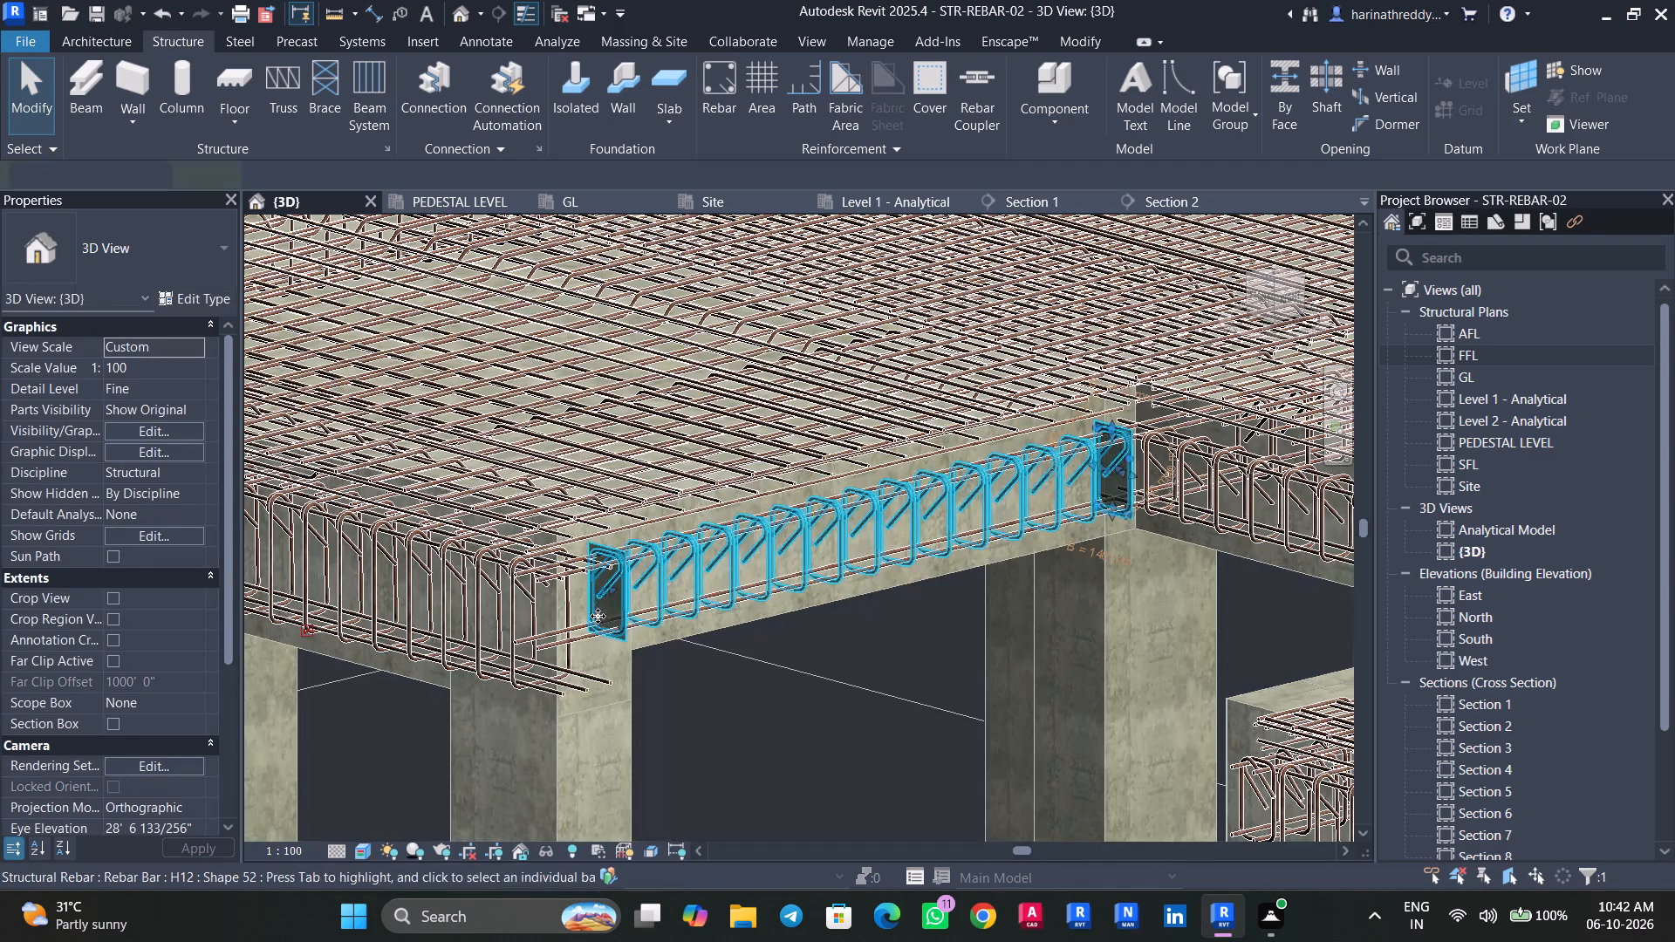
pyautogui.keyDown('shift'); pyautogui.moveTo(709, 656); pyautogui.dragTo(615, 662, button='middle'); pyautogui.keyUp('shift')
pyautogui.scroll(1, 615, 662)
pyautogui.moveTo(621, 664); pyautogui.dragTo(888, 634, button='middle')
pyautogui.keyDown('shift'); pyautogui.moveTo(869, 638); pyautogui.dragTo(823, 634, button='middle'); pyautogui.keyUp('shift')
pyautogui.keyDown('shift'); pyautogui.moveTo(822, 631); pyautogui.dragTo(813, 627, button='middle'); pyautogui.keyUp('shift')
pyautogui.scroll(-1, 764, 495)
pyautogui.scroll(4, 764, 495)
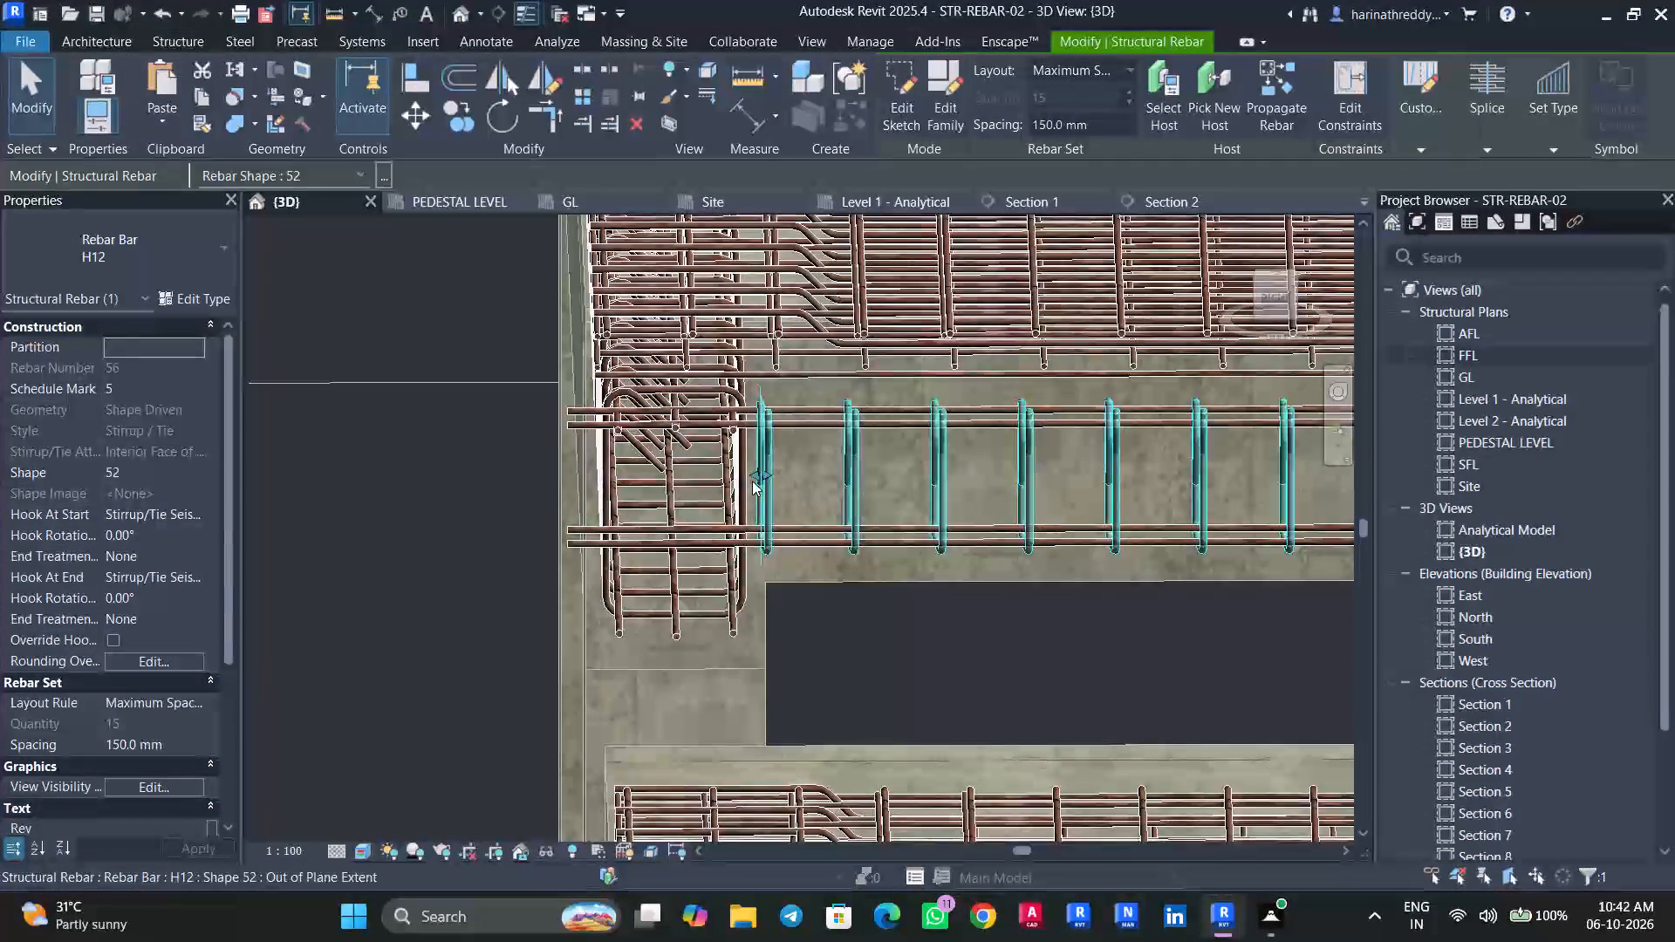
pyautogui.moveTo(752, 476); pyautogui.dragTo(621, 472)
pyautogui.press('Escape')
pyautogui.press('Escape')
pyautogui.scroll(-4, 884, 626)
# Examine the whole structure's beam, column and footing reinforcement from several sides, including the plinth-level beams around the central footing.
pyautogui.keyDown('shift'); pyautogui.moveTo(892, 636); pyautogui.dragTo(1133, 643, button='middle'); pyautogui.keyUp('shift')
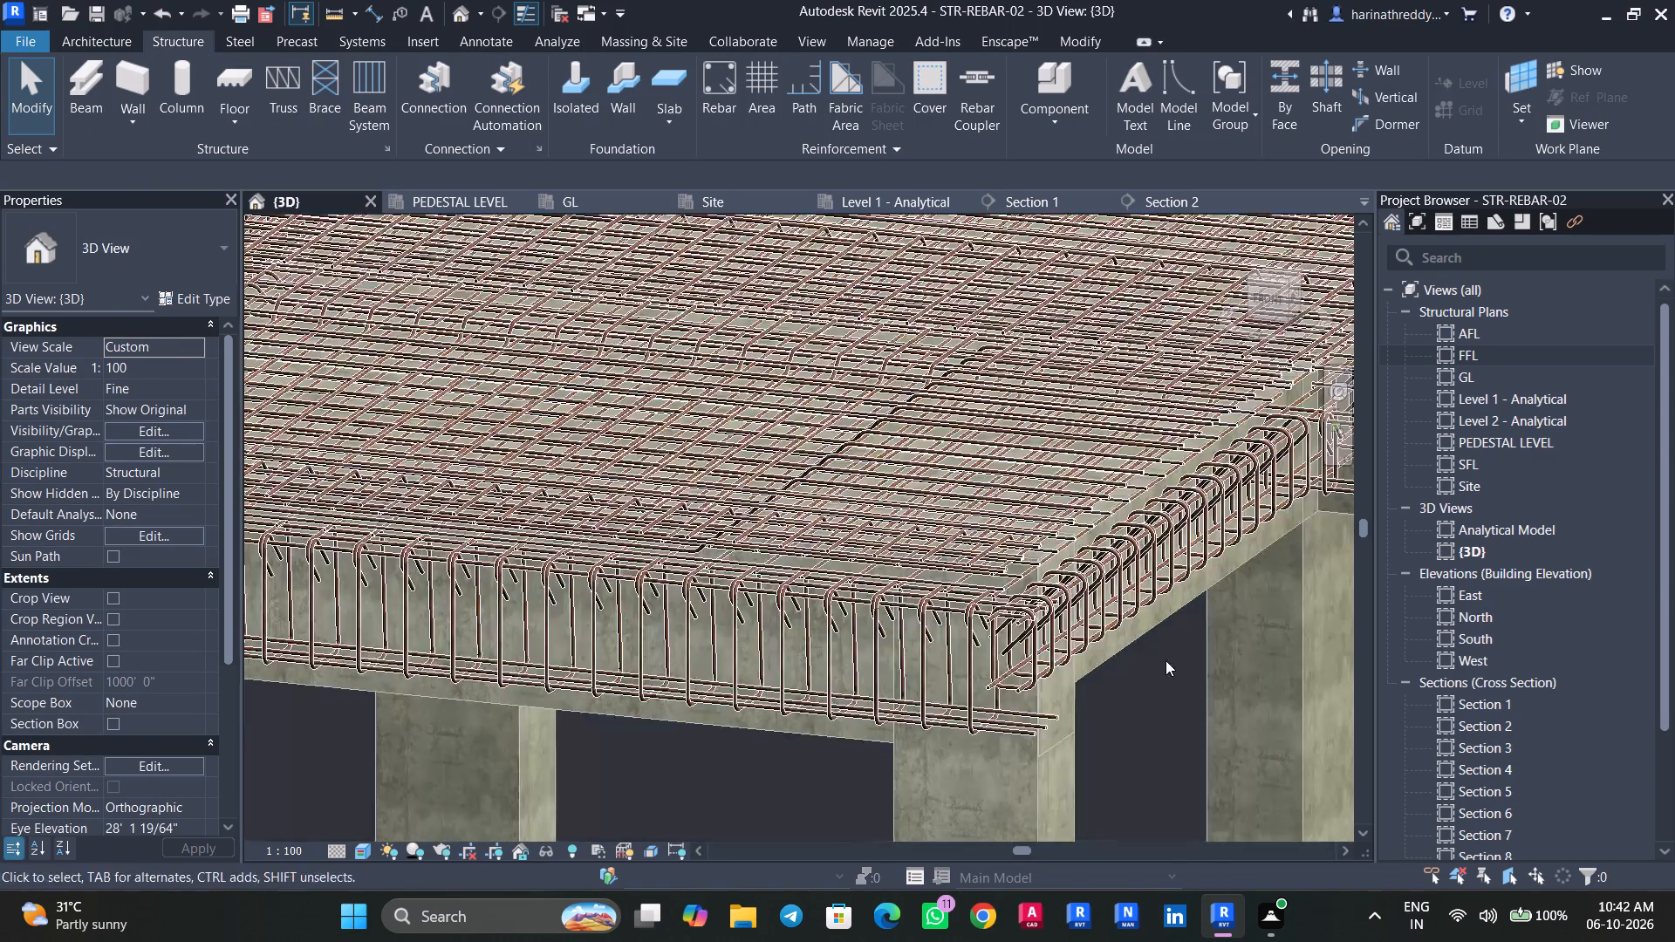
pyautogui.moveTo(1166, 660); pyautogui.dragTo(1069, 467, button='middle')
pyautogui.keyDown('shift'); pyautogui.moveTo(1008, 555); pyautogui.dragTo(1080, 518, button='middle'); pyautogui.keyUp('shift')
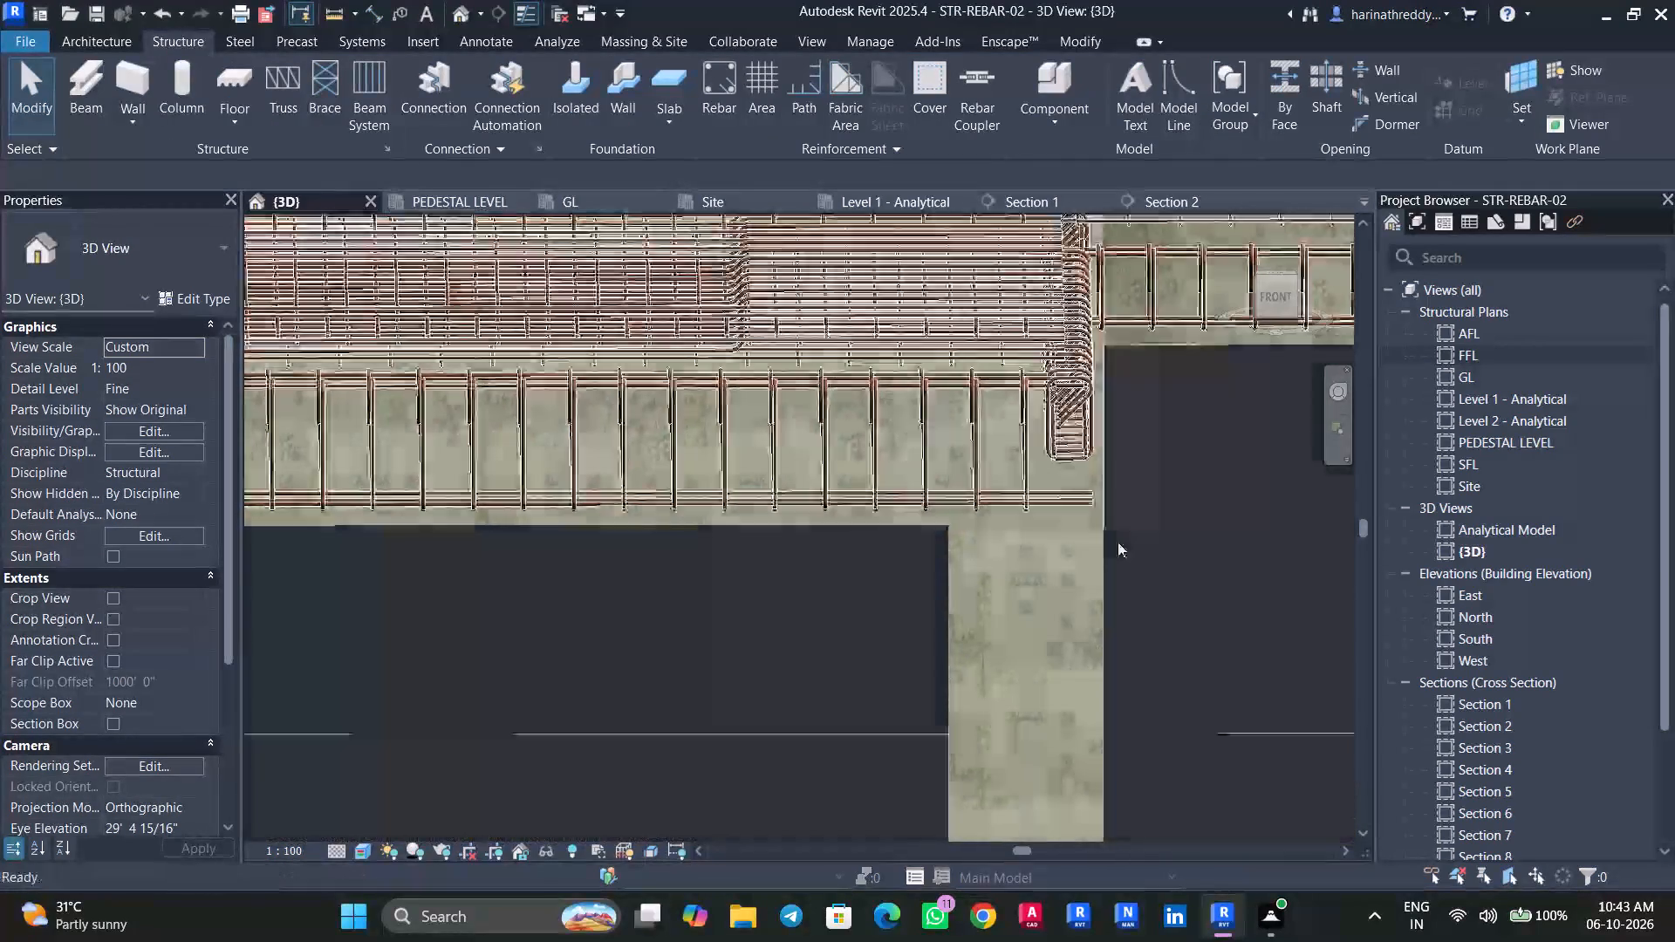
pyautogui.moveTo(1176, 618); pyautogui.dragTo(904, 239, button='middle')
pyautogui.scroll(-2, 947, 358)
pyautogui.keyDown('shift'); pyautogui.moveTo(942, 373); pyautogui.dragTo(699, 587, button='middle'); pyautogui.keyUp('shift')
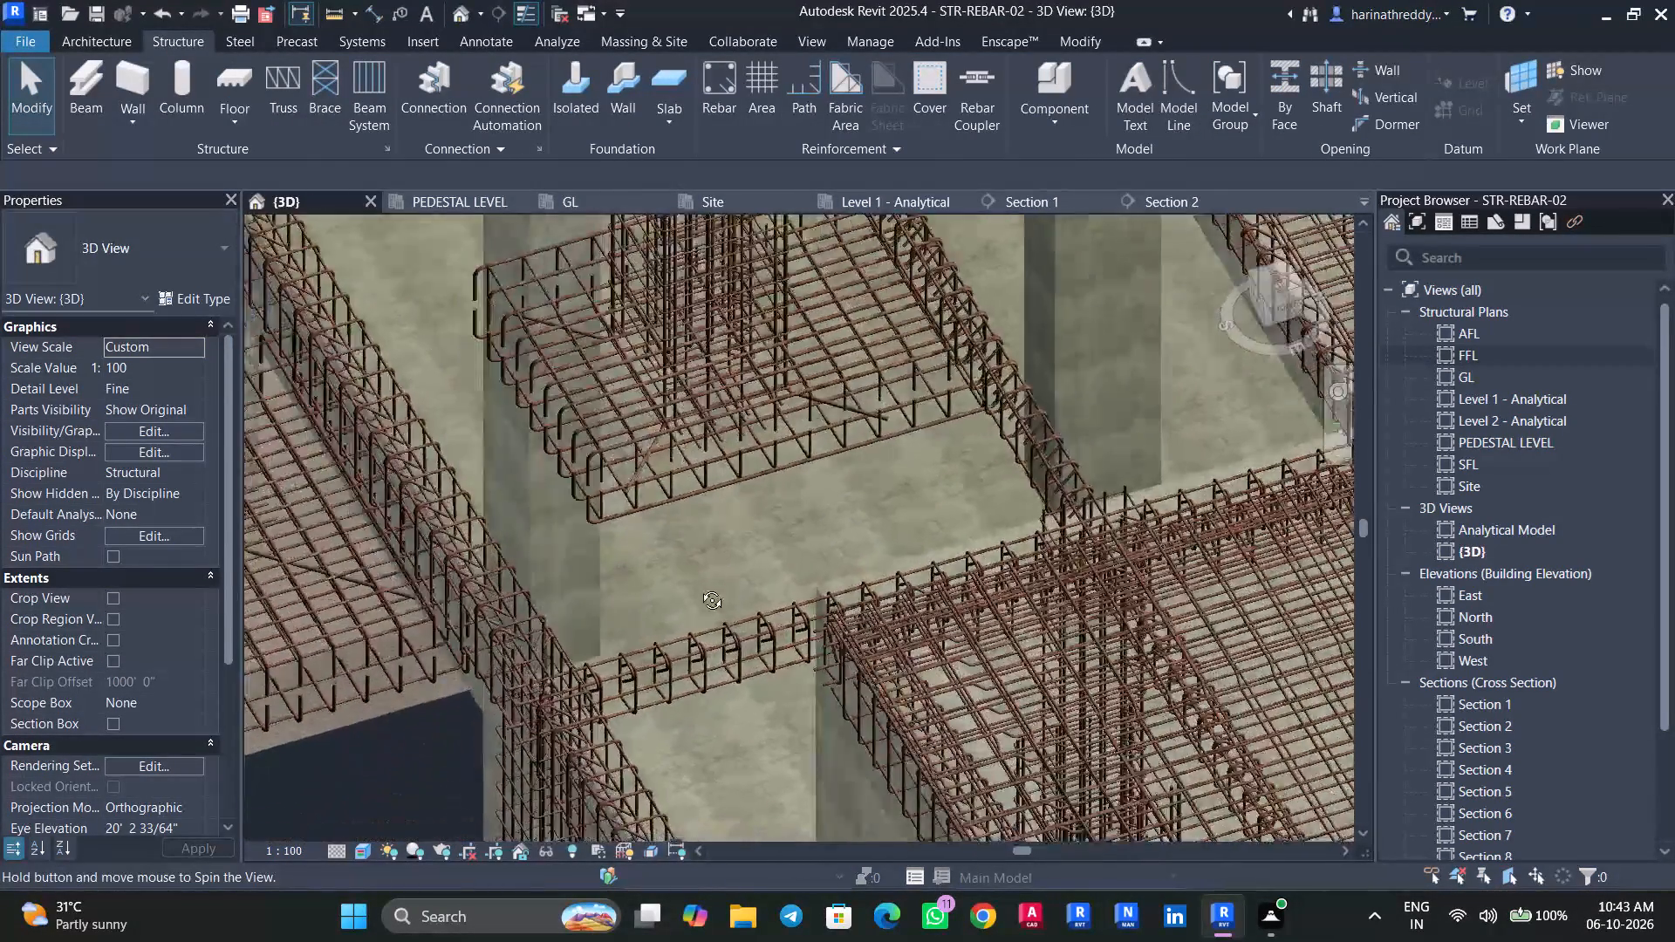
pyautogui.keyDown('shift'); pyautogui.moveTo(699, 587); pyautogui.dragTo(997, 559, button='middle'); pyautogui.keyUp('shift')
pyautogui.moveTo(1038, 579); pyautogui.dragTo(712, 284, button='middle')
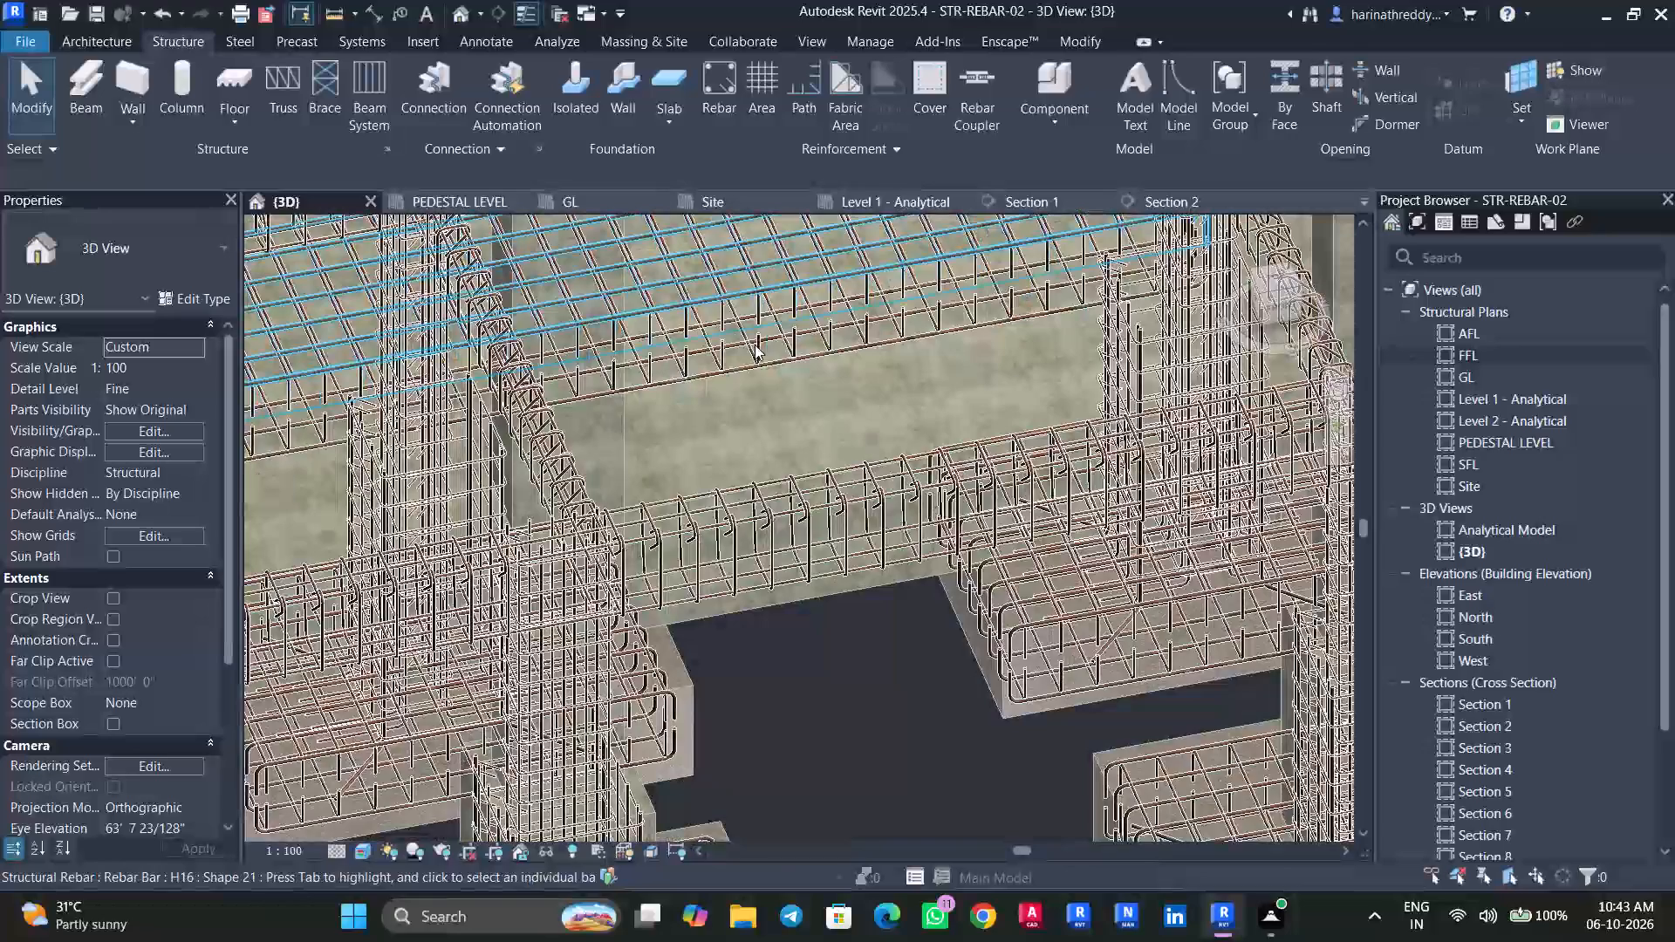
pyautogui.keyDown('shift'); pyautogui.moveTo(993, 600); pyautogui.dragTo(1064, 343, button='middle'); pyautogui.keyUp('shift')
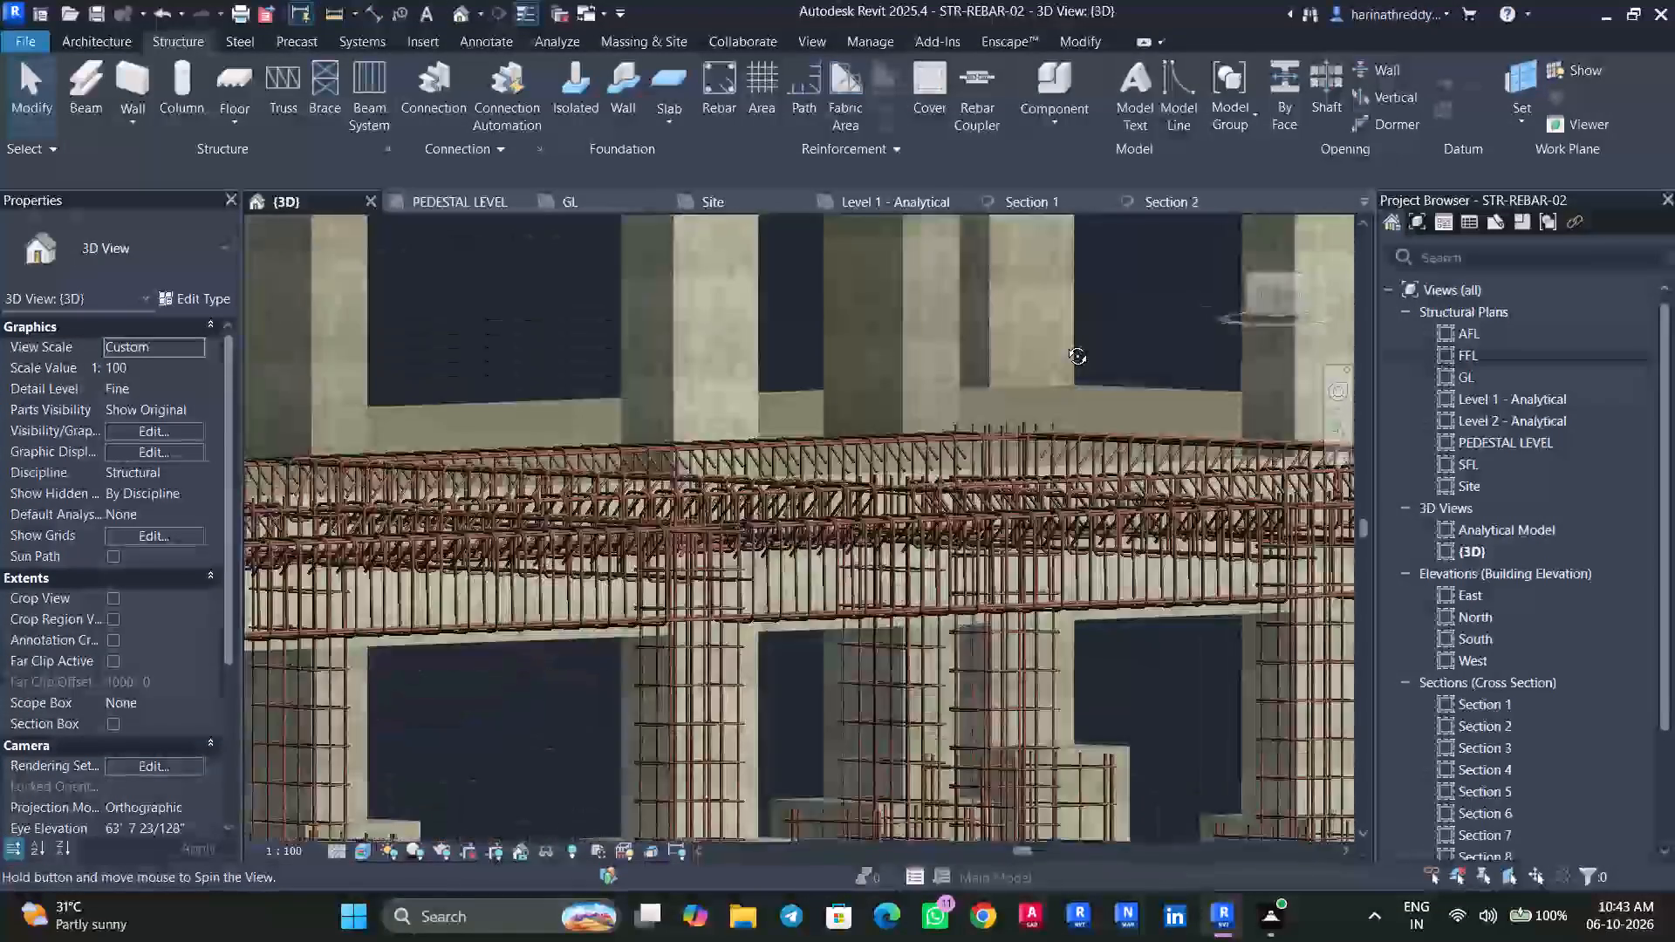
pyautogui.keyDown('shift'); pyautogui.moveTo(1064, 343); pyautogui.dragTo(848, 496, button='middle'); pyautogui.keyUp('shift')
pyautogui.scroll(-8, 848, 497)
pyautogui.keyDown('shift'); pyautogui.moveTo(831, 514); pyautogui.dragTo(806, 543, button='middle'); pyautogui.keyUp('shift')
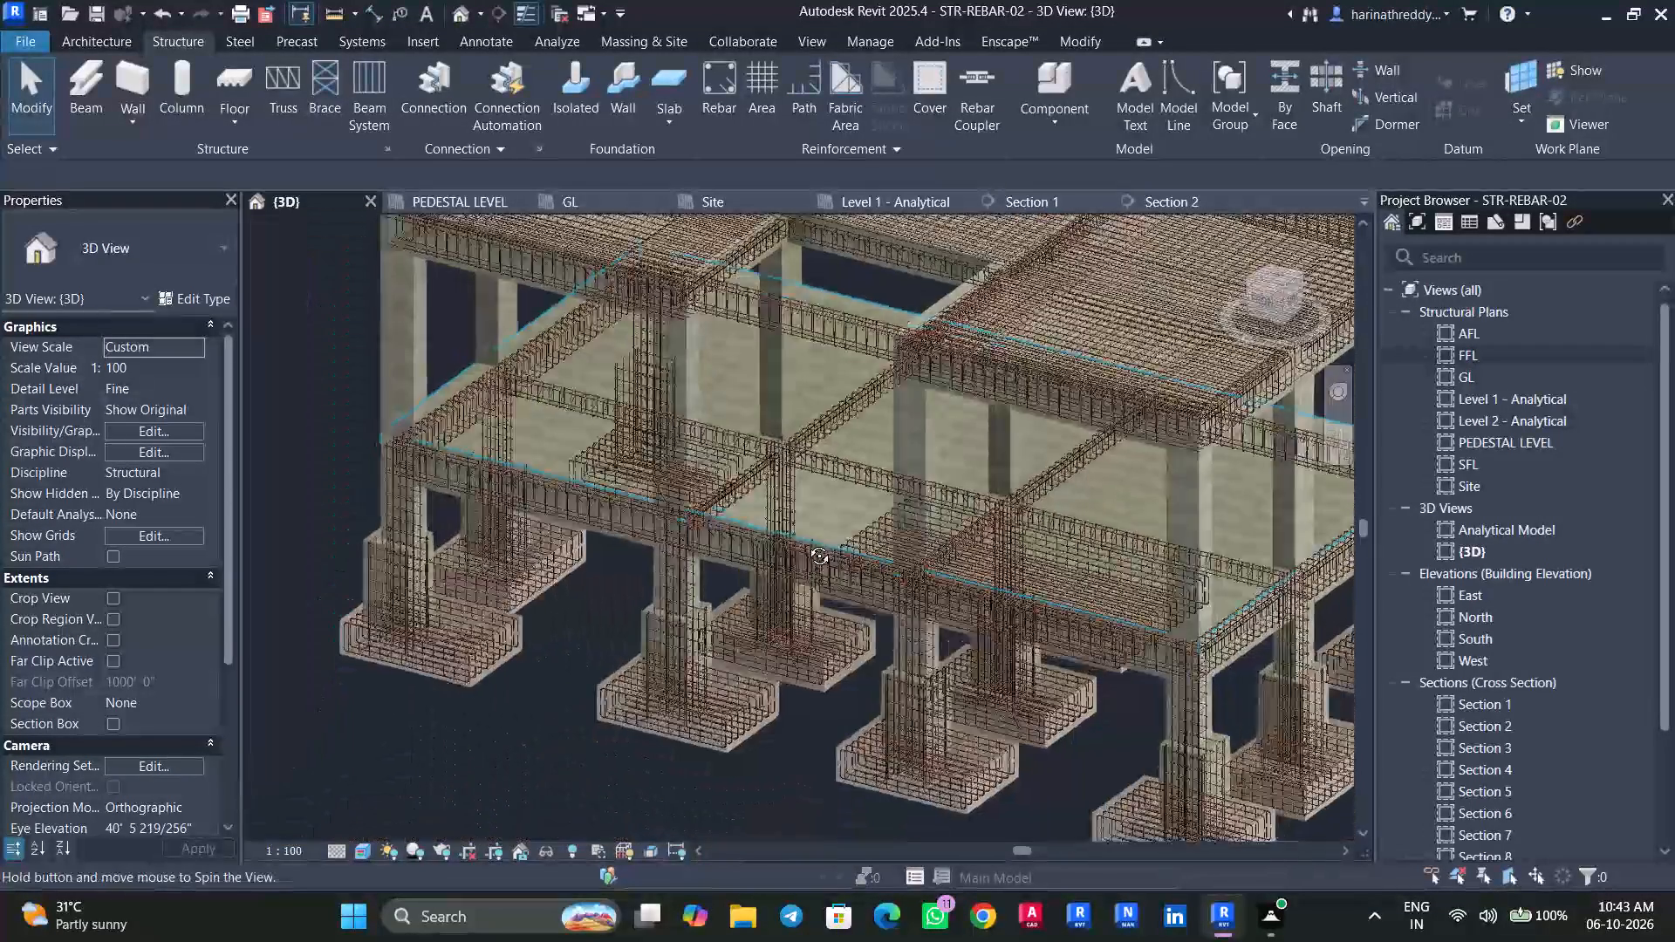
pyautogui.keyDown('shift'); pyautogui.moveTo(806, 543); pyautogui.dragTo(779, 779, button='middle'); pyautogui.keyUp('shift')
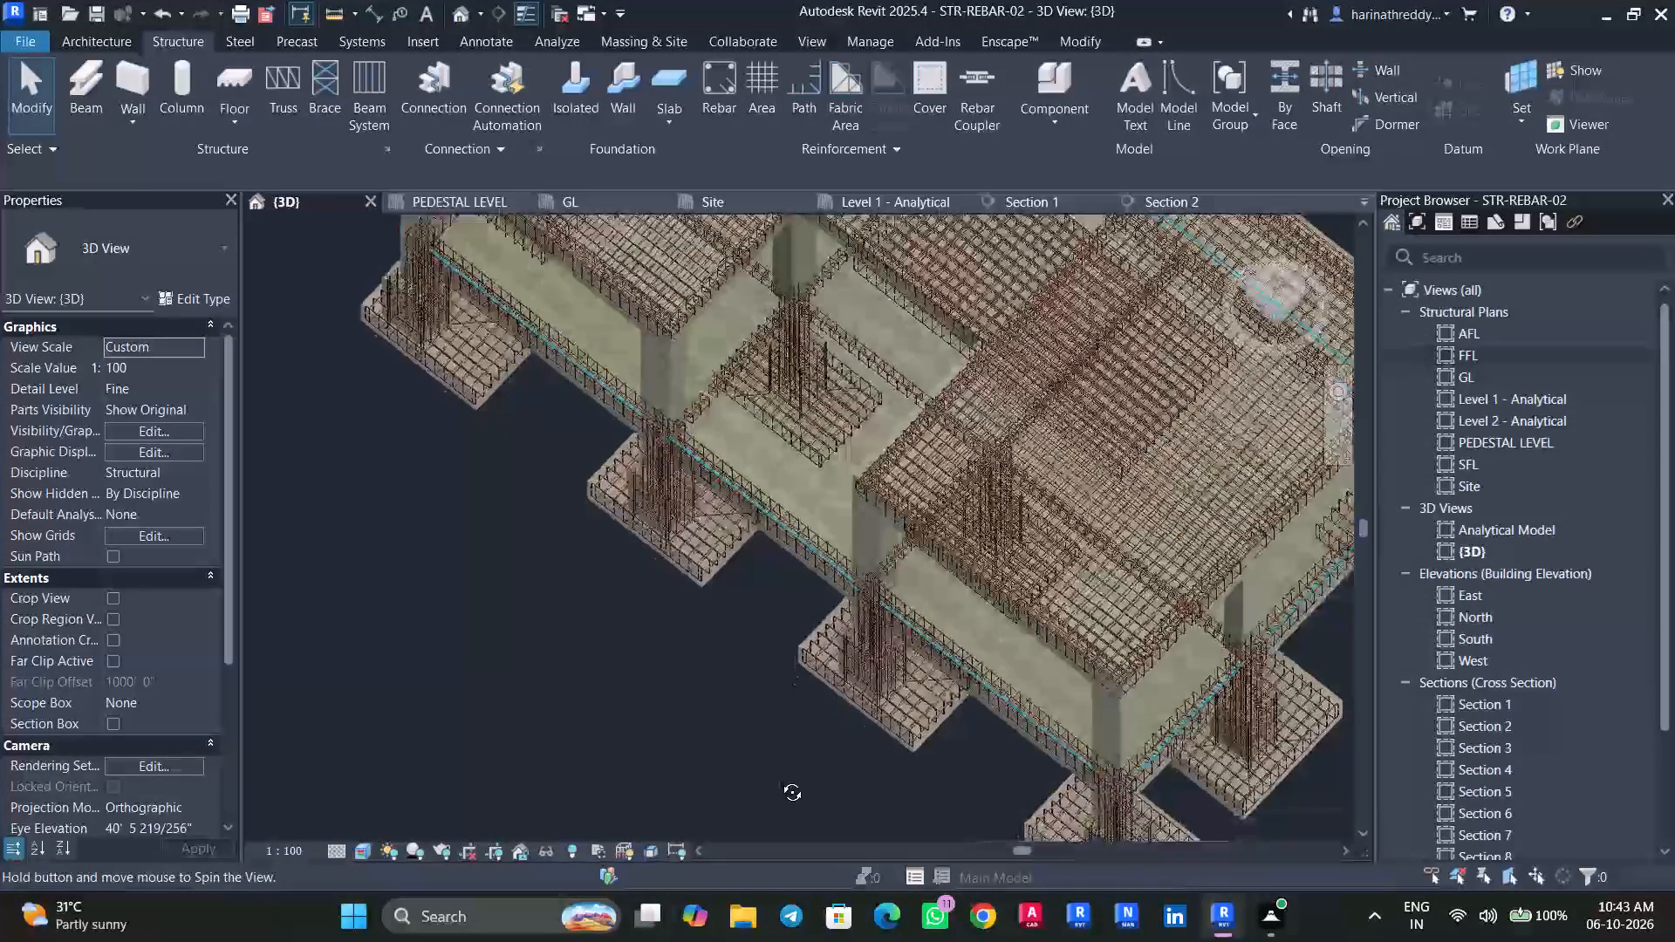
pyautogui.keyDown('shift'); pyautogui.moveTo(779, 779); pyautogui.dragTo(1008, 599, button='middle'); pyautogui.keyUp('shift')
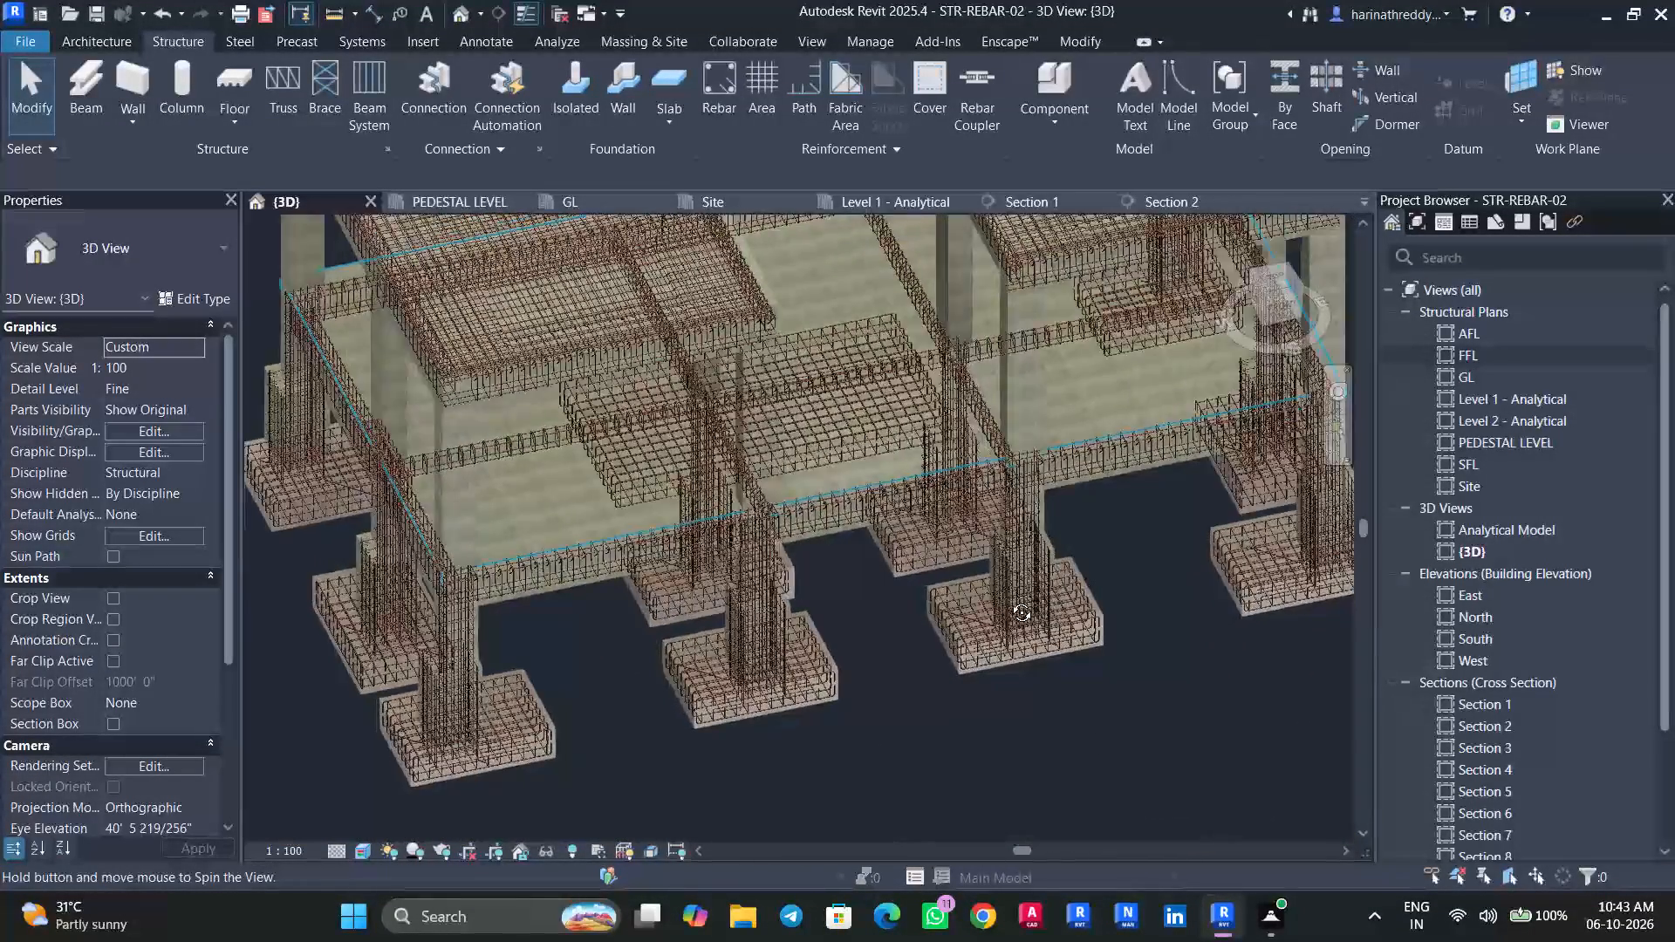
pyautogui.keyDown('shift'); pyautogui.moveTo(1008, 599); pyautogui.dragTo(1049, 584, button='middle'); pyautogui.keyUp('shift')
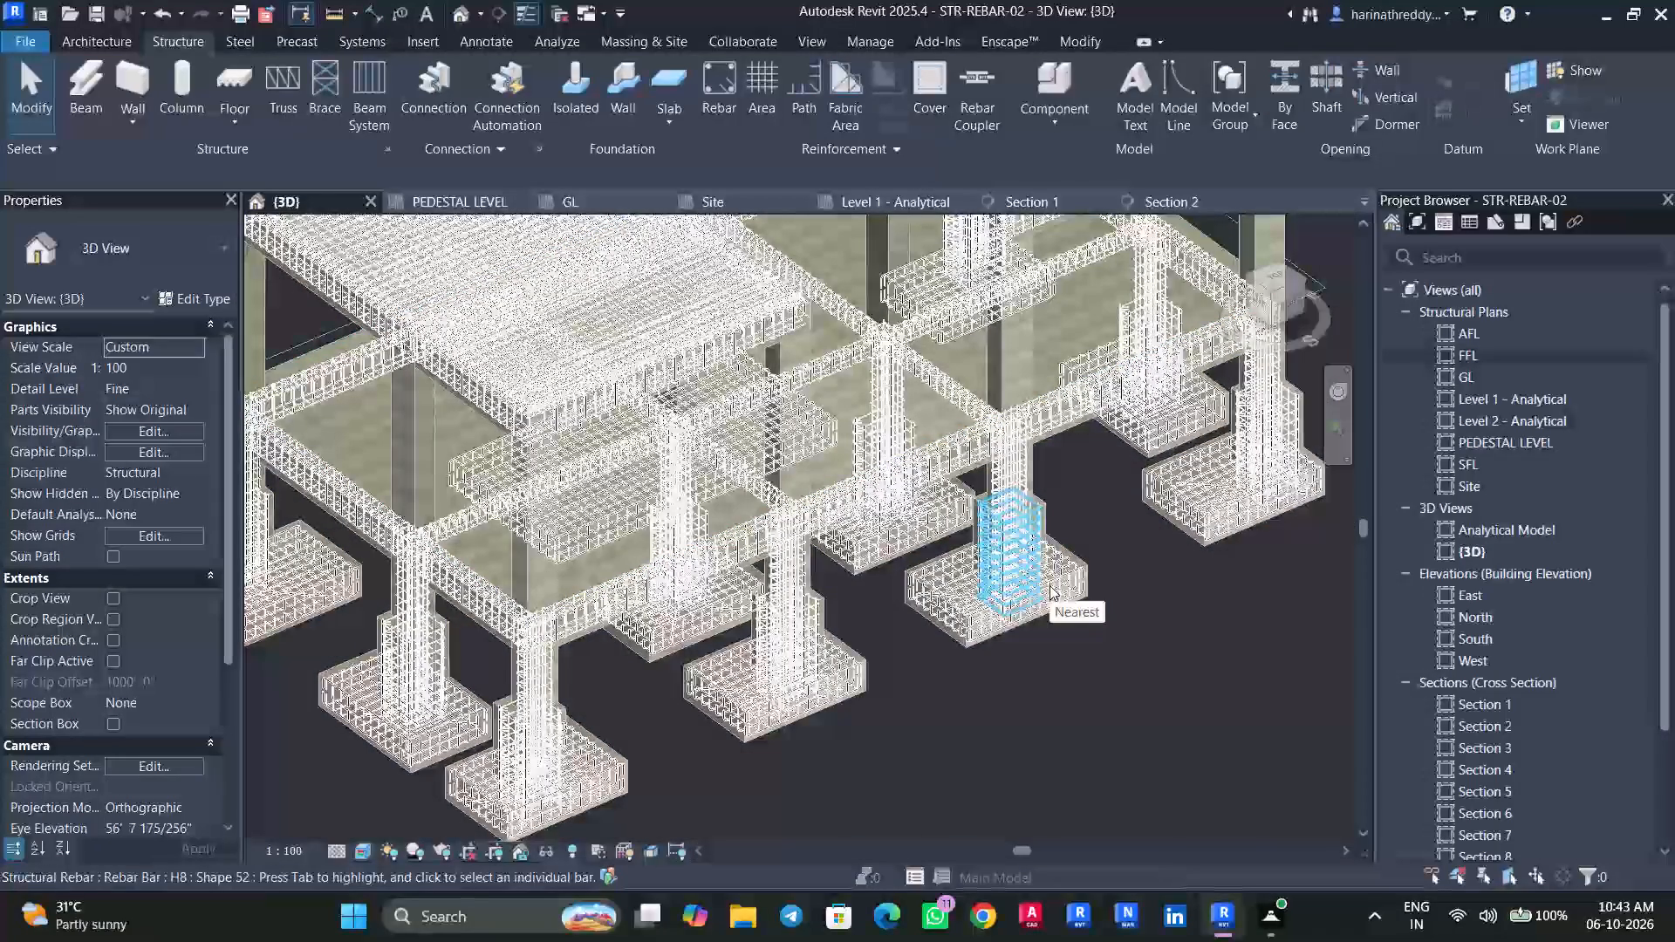
pyautogui.scroll(-2, 998, 716)
pyautogui.scroll(1, 998, 716)
pyautogui.scroll(-2, 998, 716)
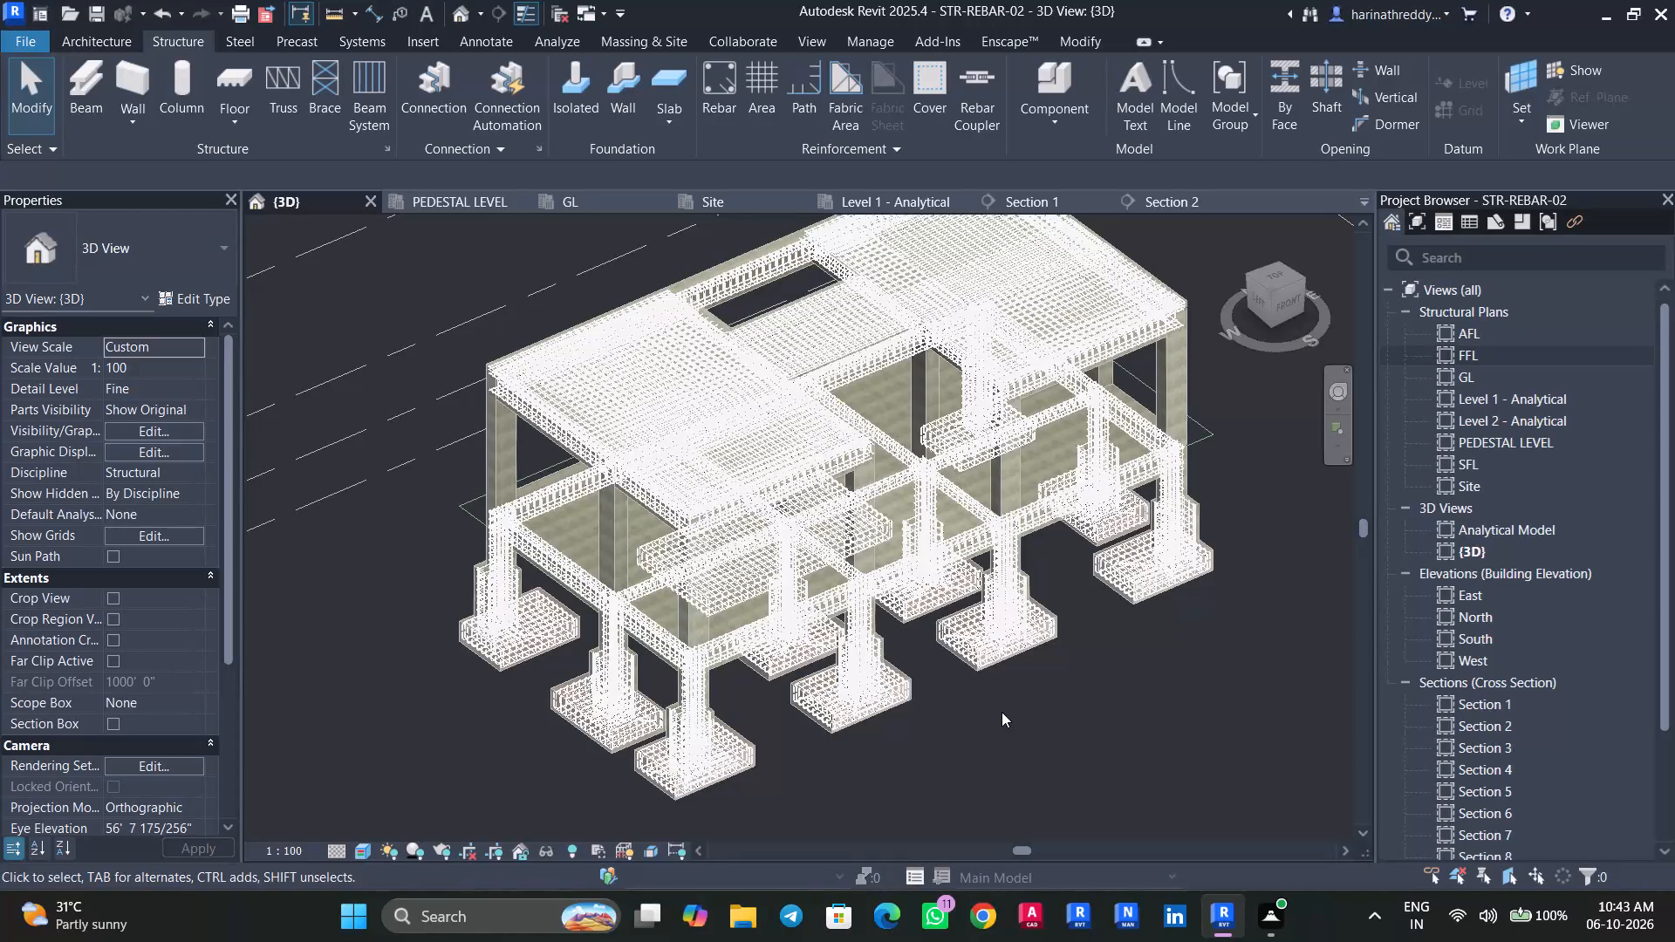
pyautogui.keyDown('shift'); pyautogui.moveTo(1227, 722); pyautogui.dragTo(946, 656, button='middle'); pyautogui.keyUp('shift')
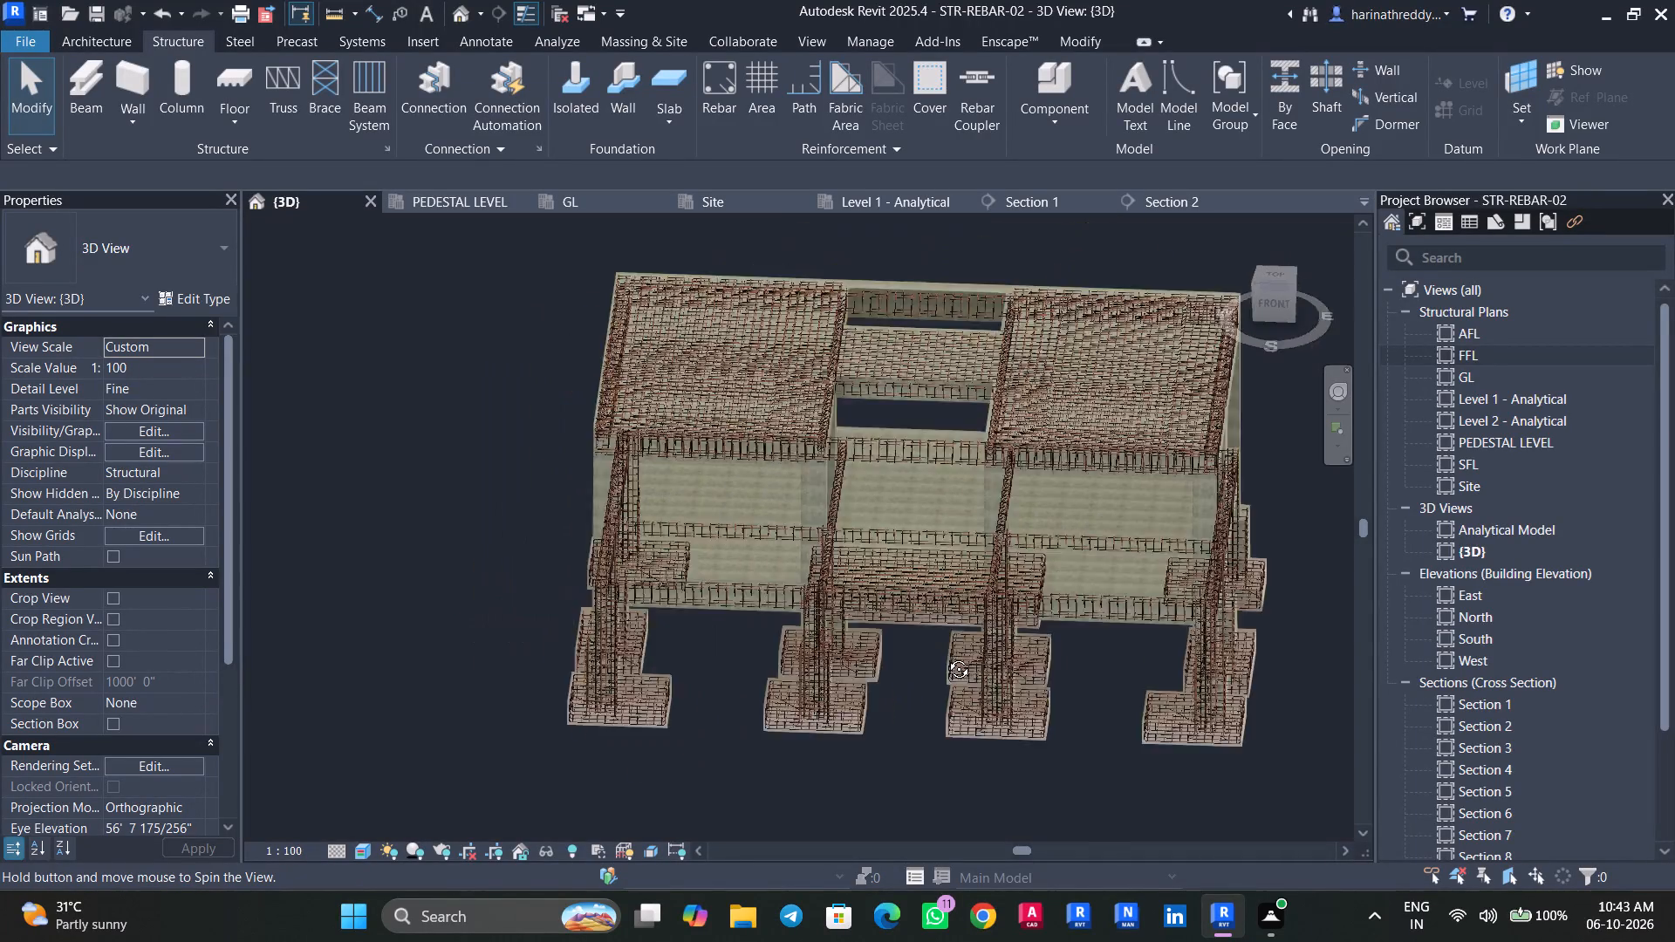
pyautogui.keyDown('shift'); pyautogui.moveTo(946, 656); pyautogui.dragTo(1039, 713, button='middle'); pyautogui.keyUp('shift')
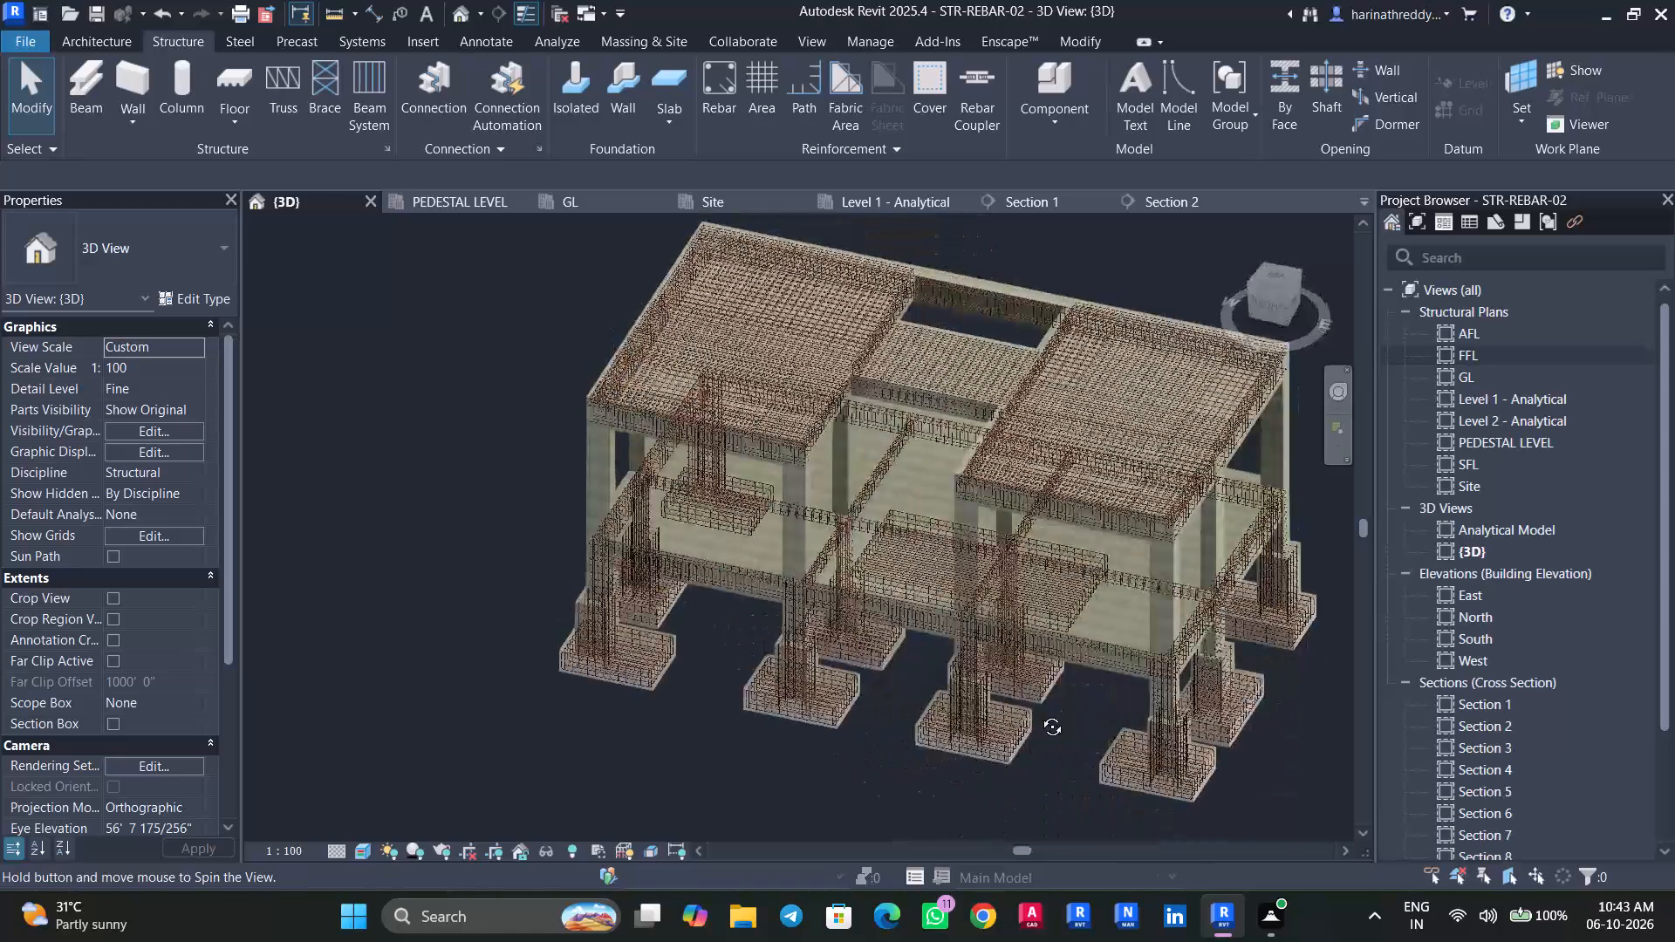
pyautogui.keyDown('shift'); pyautogui.moveTo(1039, 713); pyautogui.dragTo(1117, 670, button='middle'); pyautogui.keyUp('shift')
pyautogui.scroll(7, 879, 616)
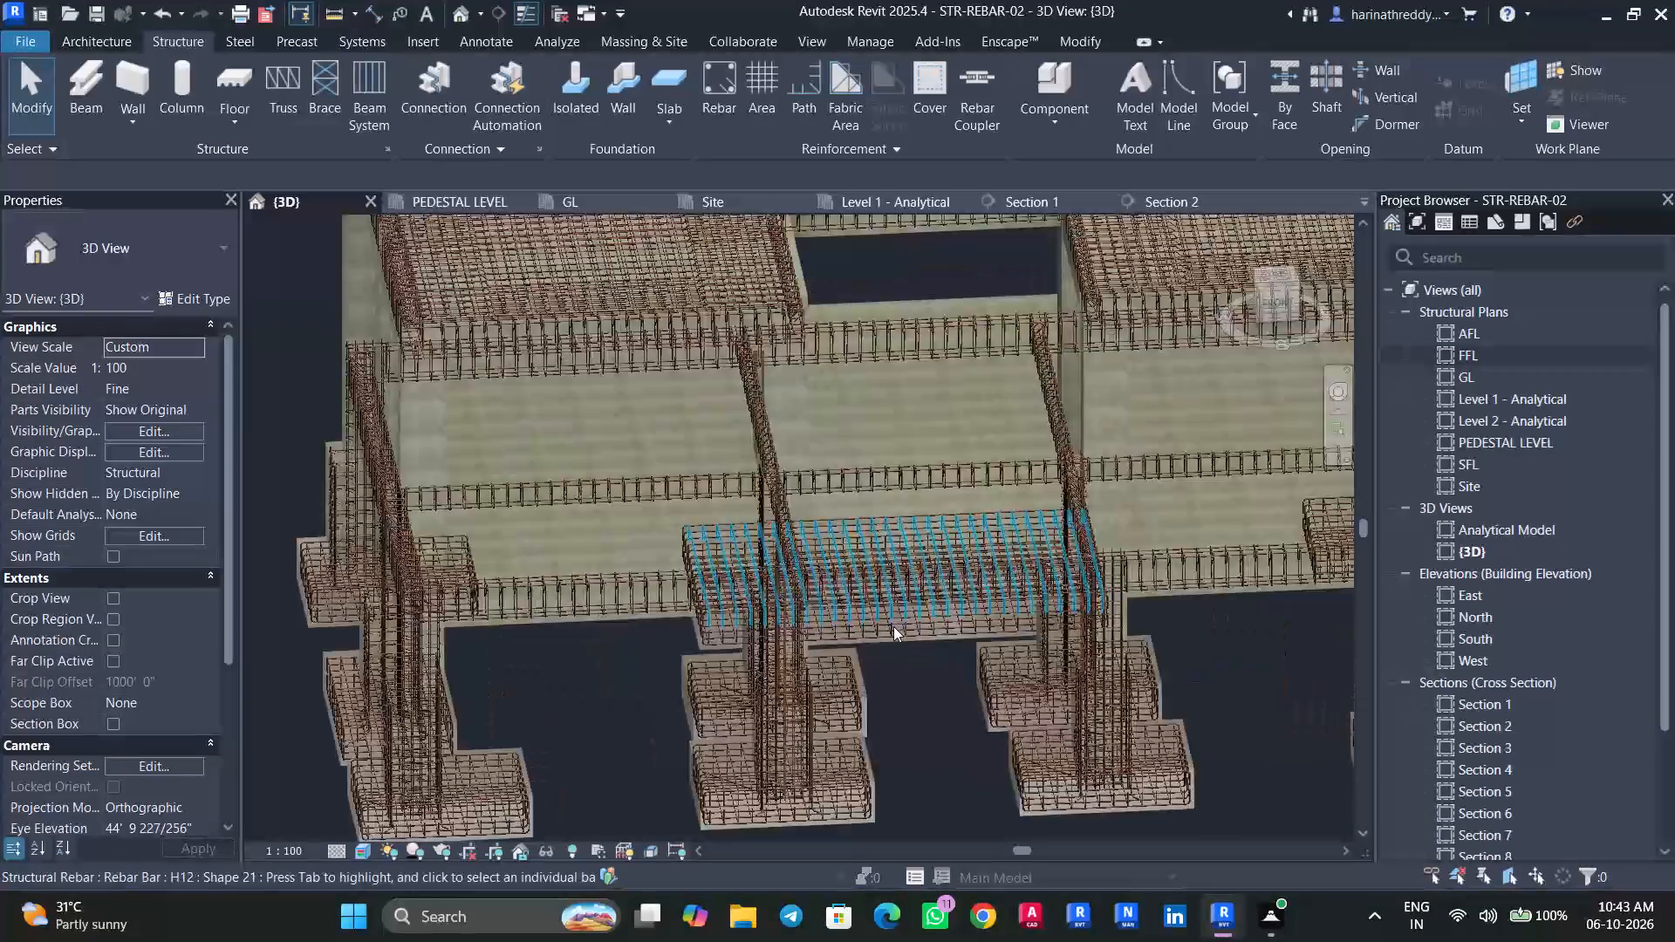
pyautogui.scroll(2, 893, 626)
pyautogui.keyDown('shift'); pyautogui.moveTo(846, 423); pyautogui.dragTo(623, 520, button='middle'); pyautogui.keyUp('shift')
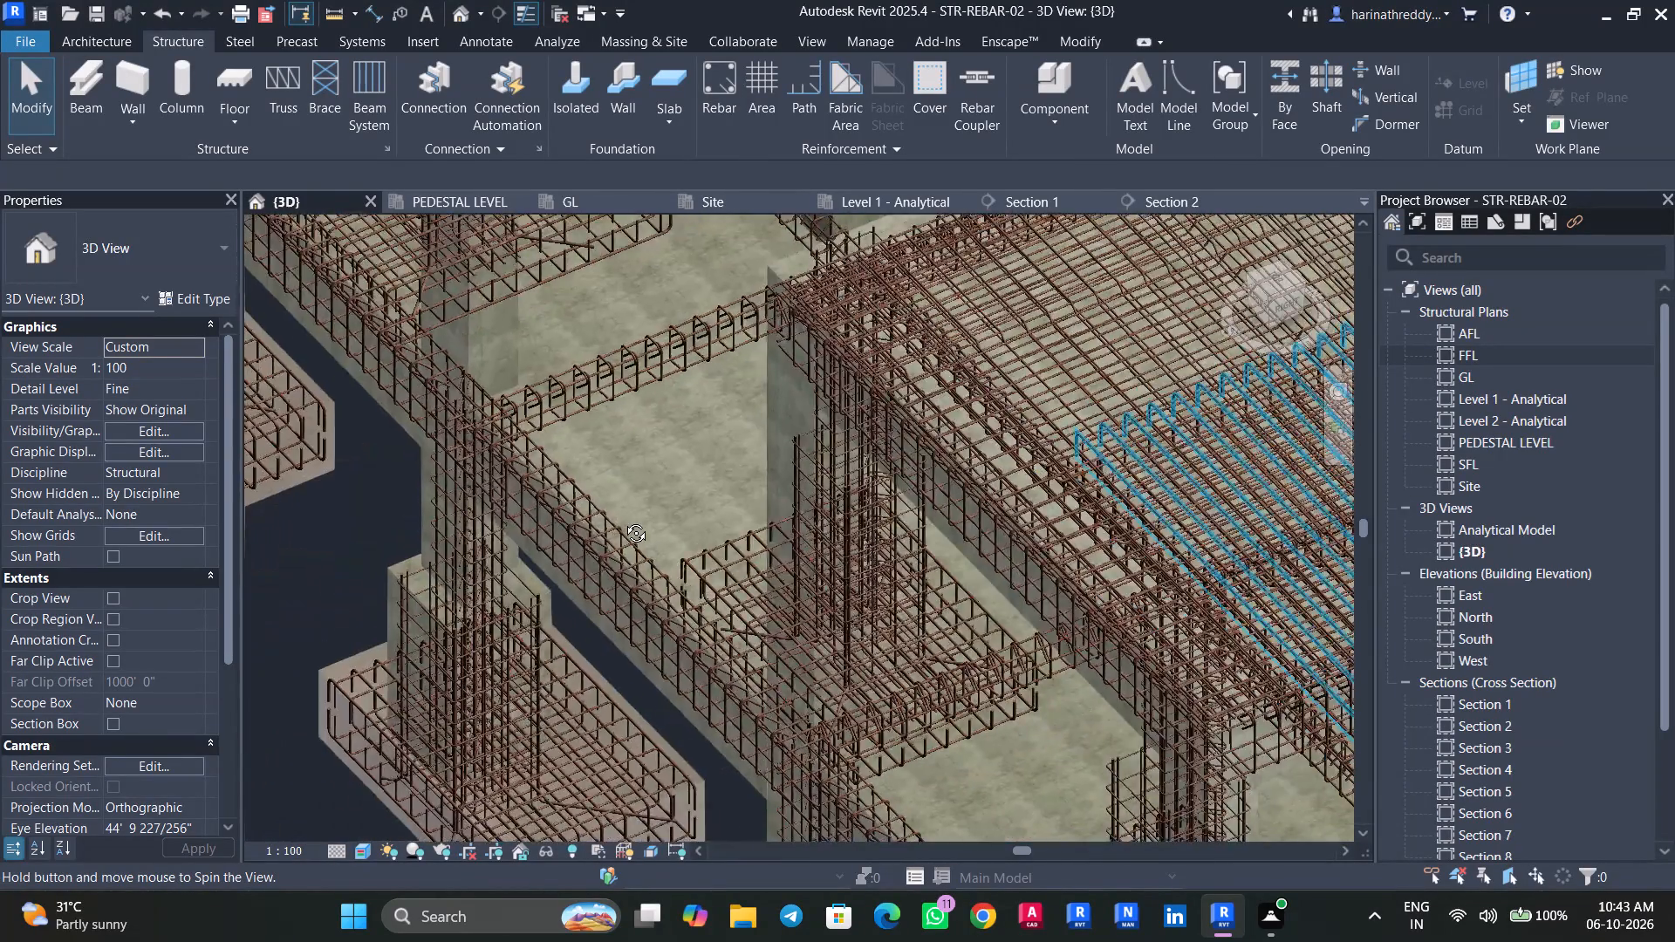
pyautogui.keyDown('shift'); pyautogui.moveTo(623, 520); pyautogui.dragTo(1051, 378, button='middle'); pyautogui.keyUp('shift')
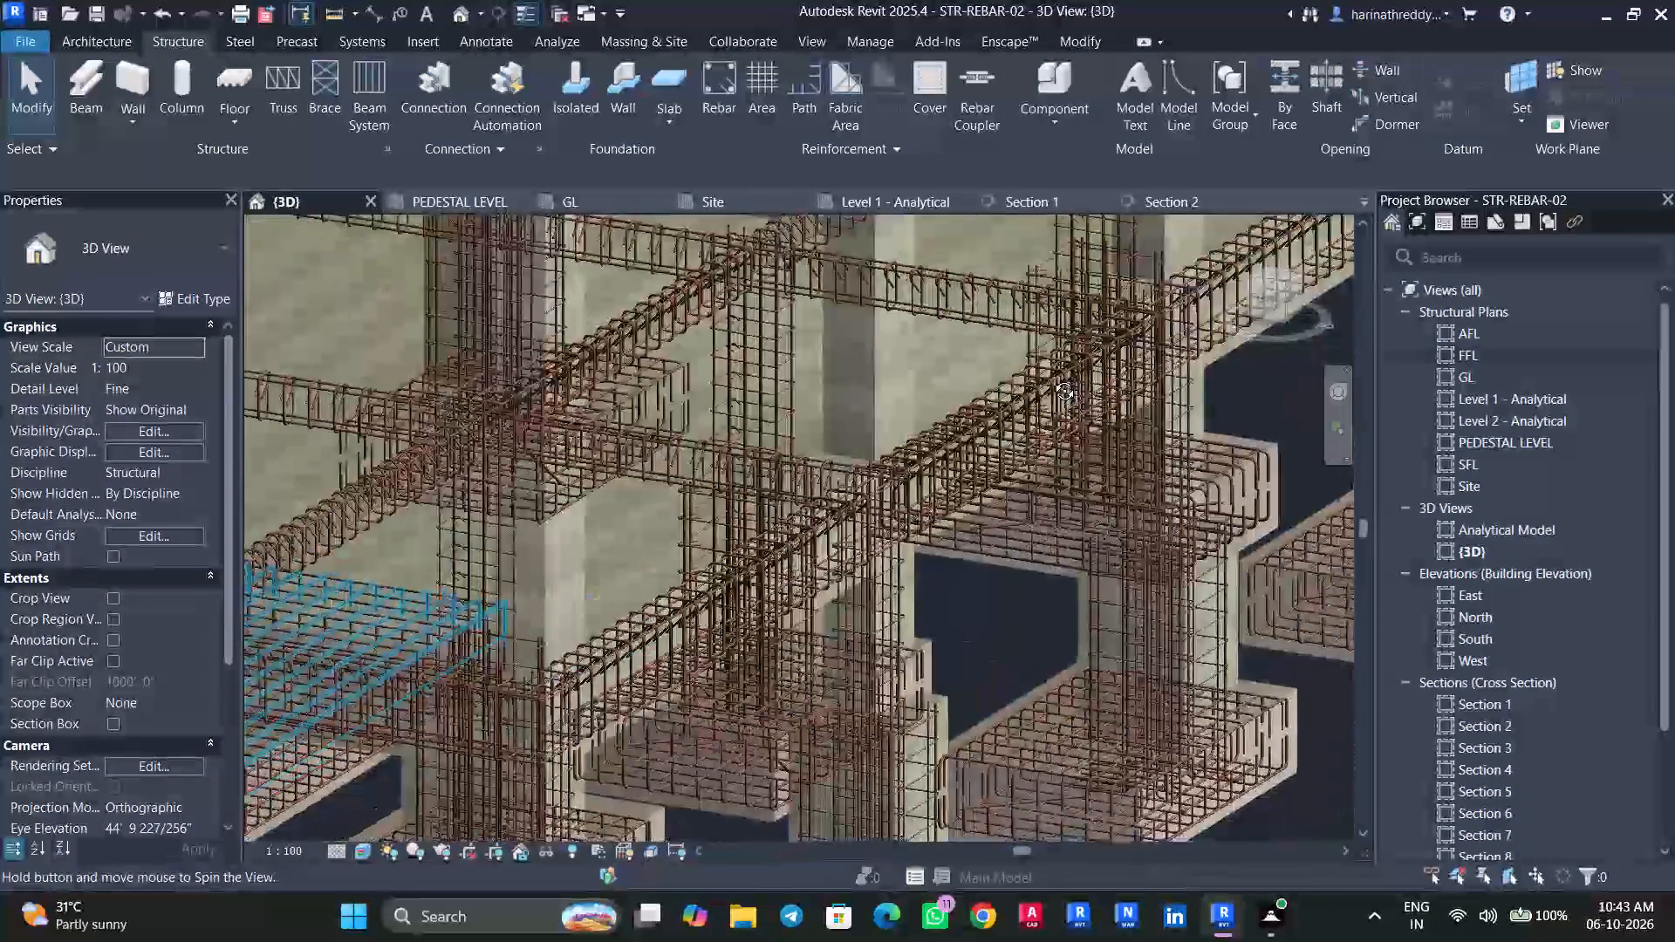
pyautogui.keyDown('shift'); pyautogui.moveTo(1051, 378); pyautogui.dragTo(872, 404, button='middle'); pyautogui.keyUp('shift')
pyautogui.scroll(-3, 872, 401)
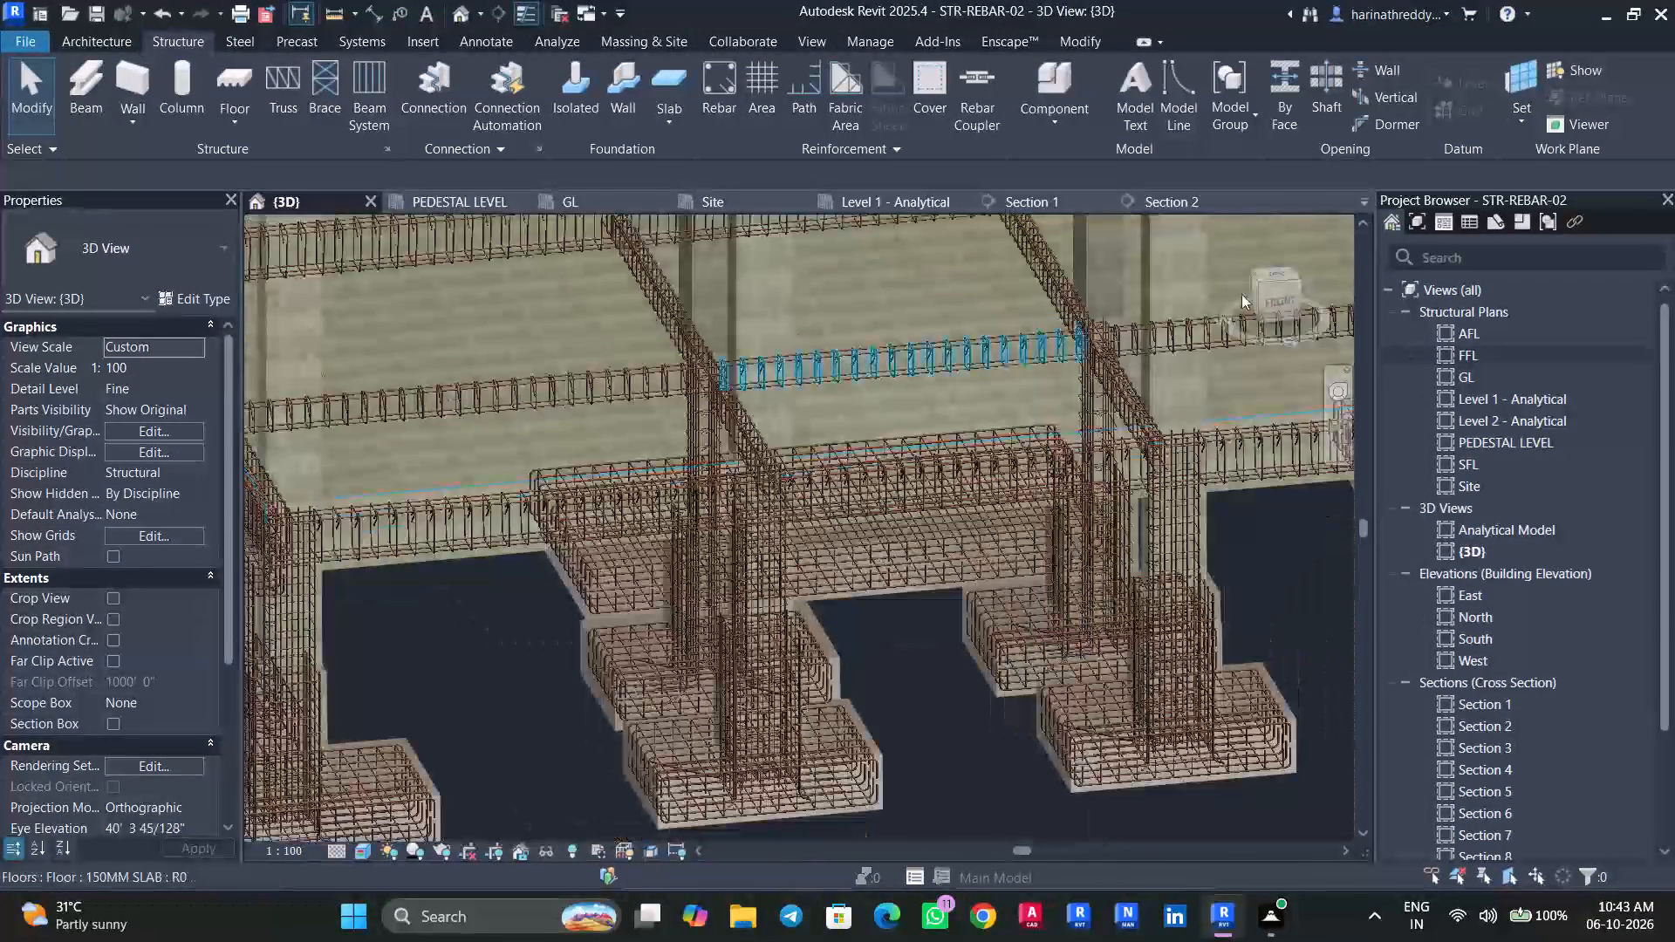
# In the FFL structural plan, place a 200X450 concrete beam across the front of the recess between the two bays' front corner columns.
pyautogui.doubleClick(1487, 358)
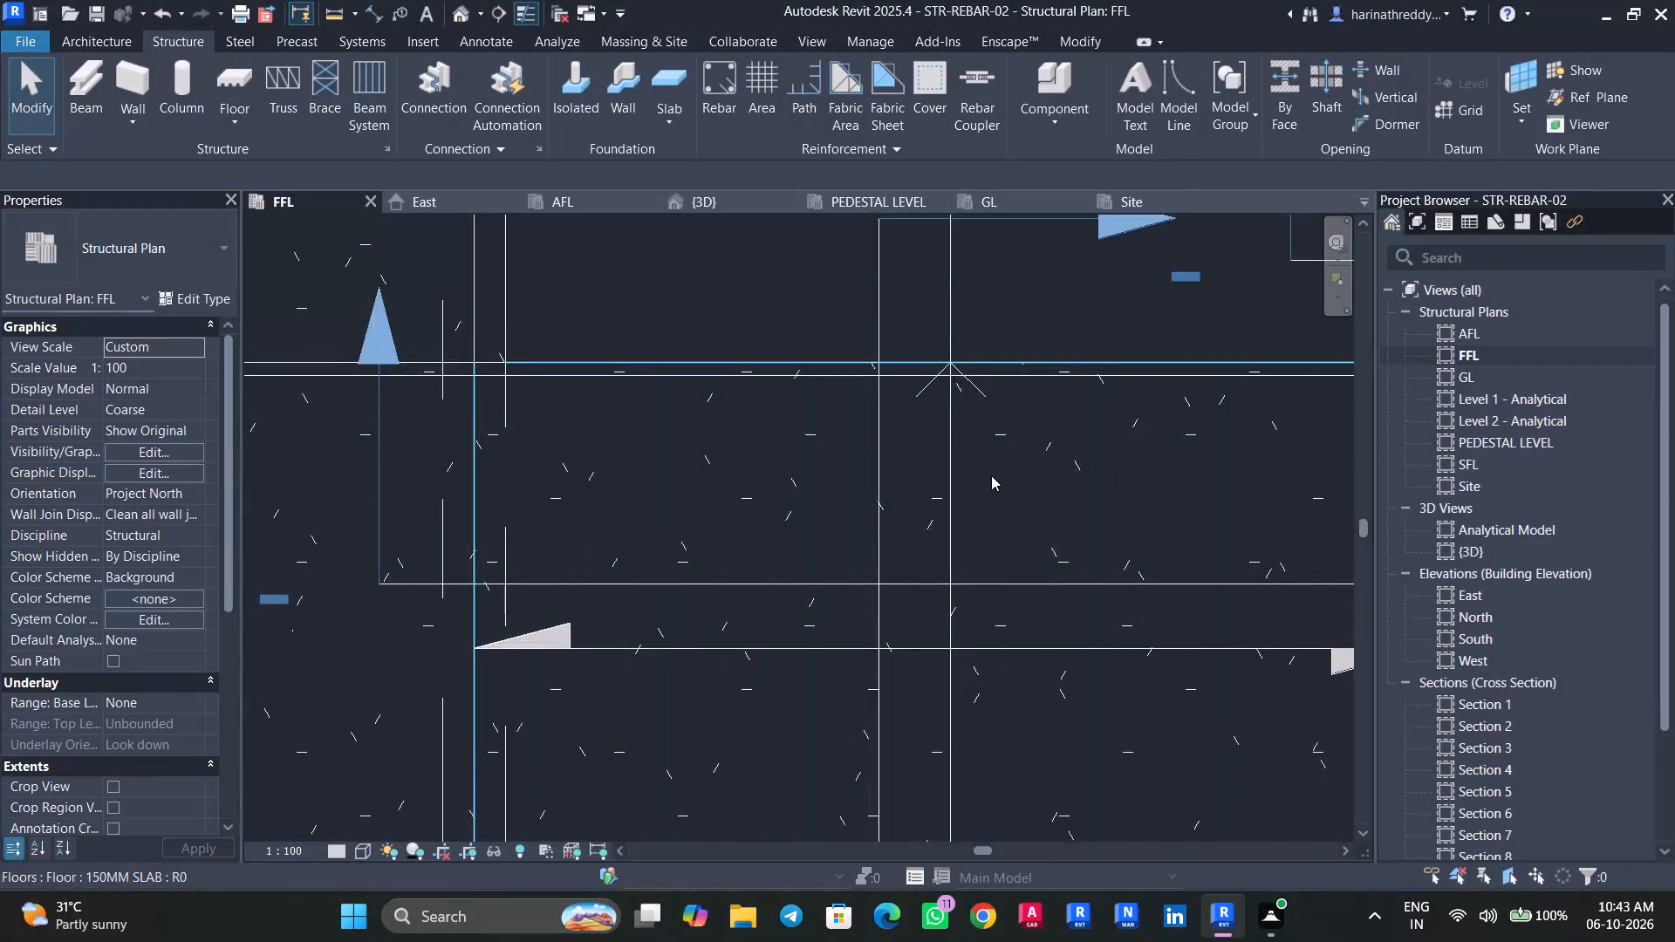
pyautogui.scroll(-8, 991, 475)
pyautogui.scroll(1, 991, 474)
pyautogui.scroll(-4, 991, 474)
pyautogui.moveTo(946, 685); pyautogui.dragTo(924, 551, button='middle')
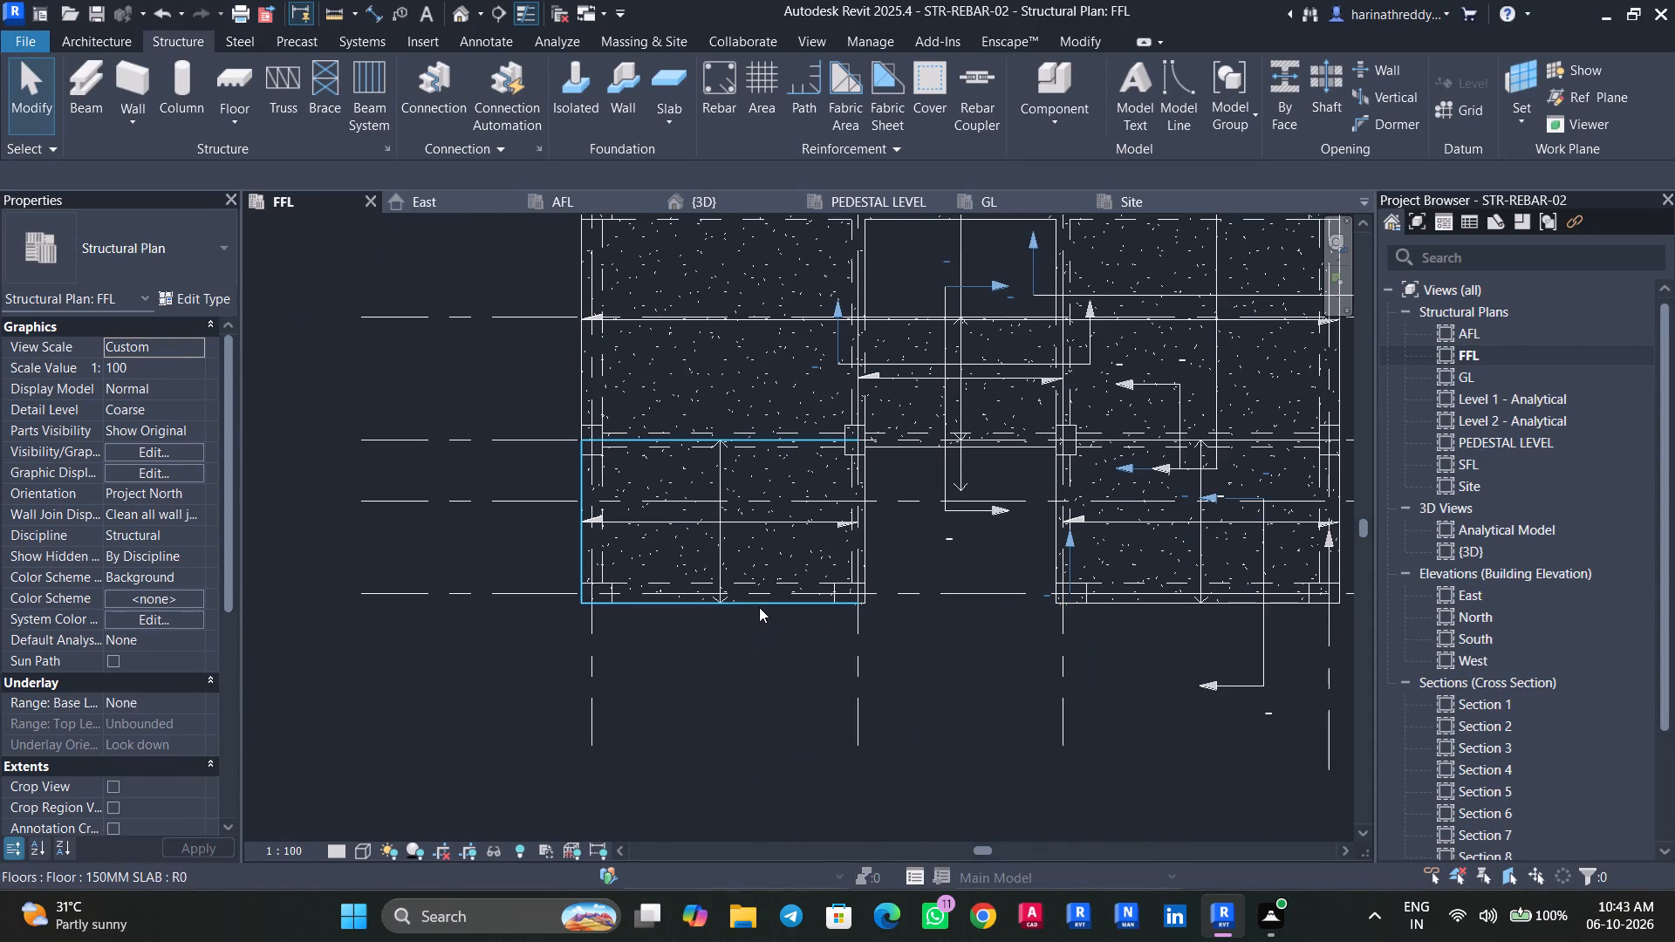
pyautogui.click(99, 110)
pyautogui.scroll(8, 880, 598)
pyautogui.moveTo(867, 595); pyautogui.dragTo(671, 544, button='middle')
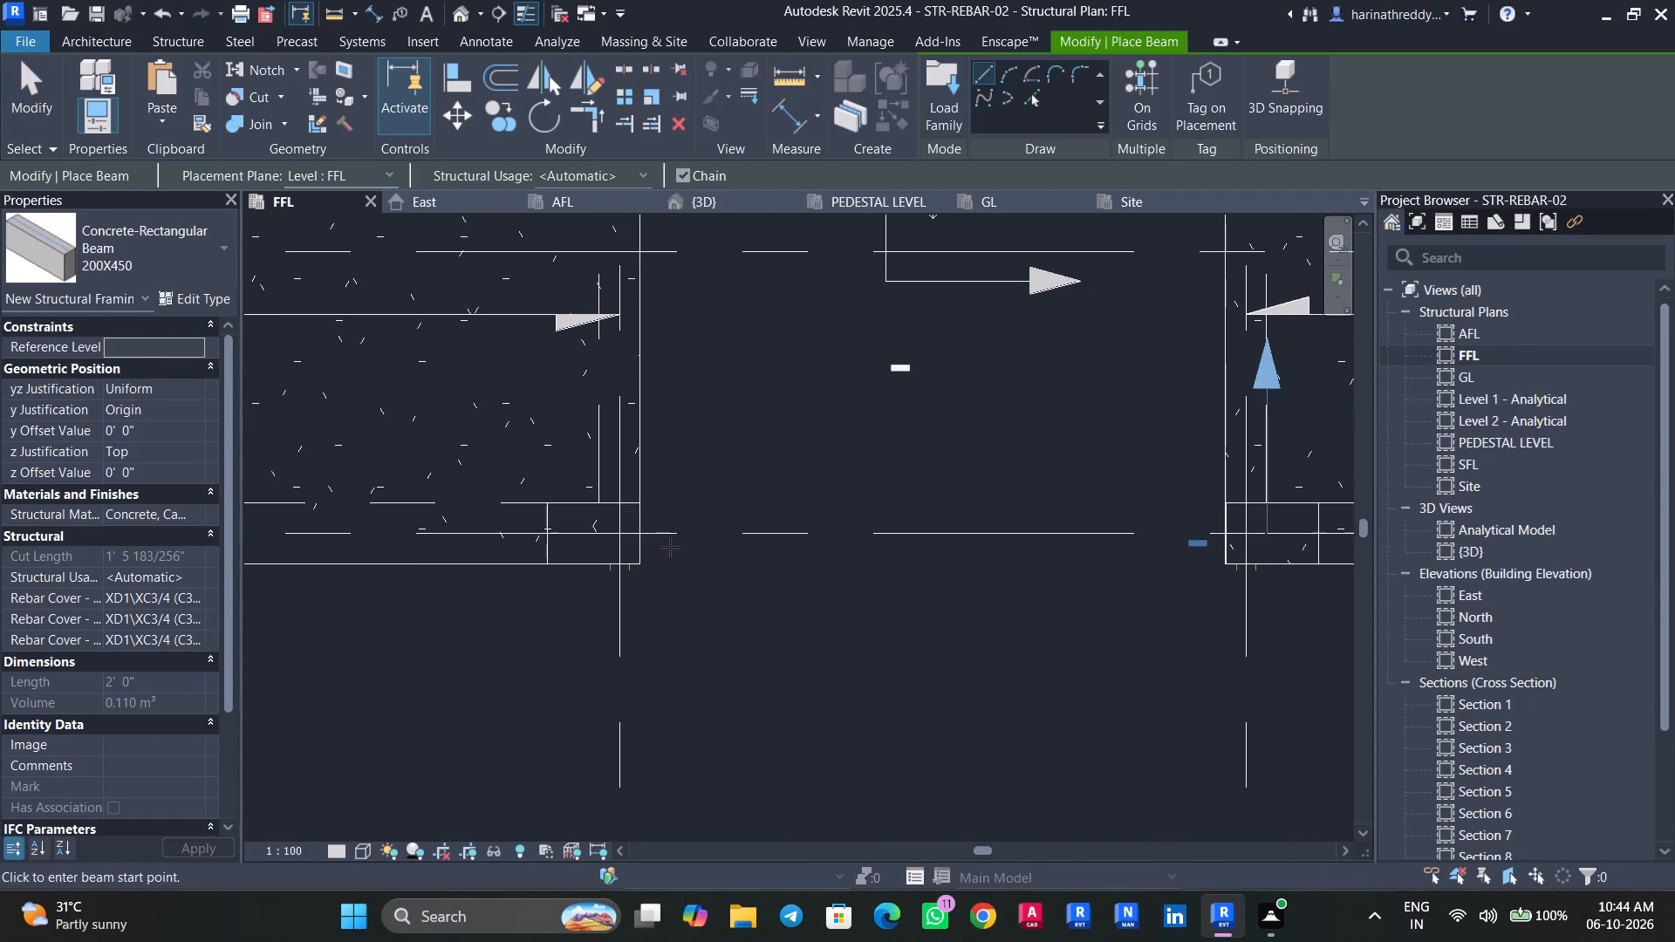
pyautogui.click(126, 270)
pyautogui.press('Escape')
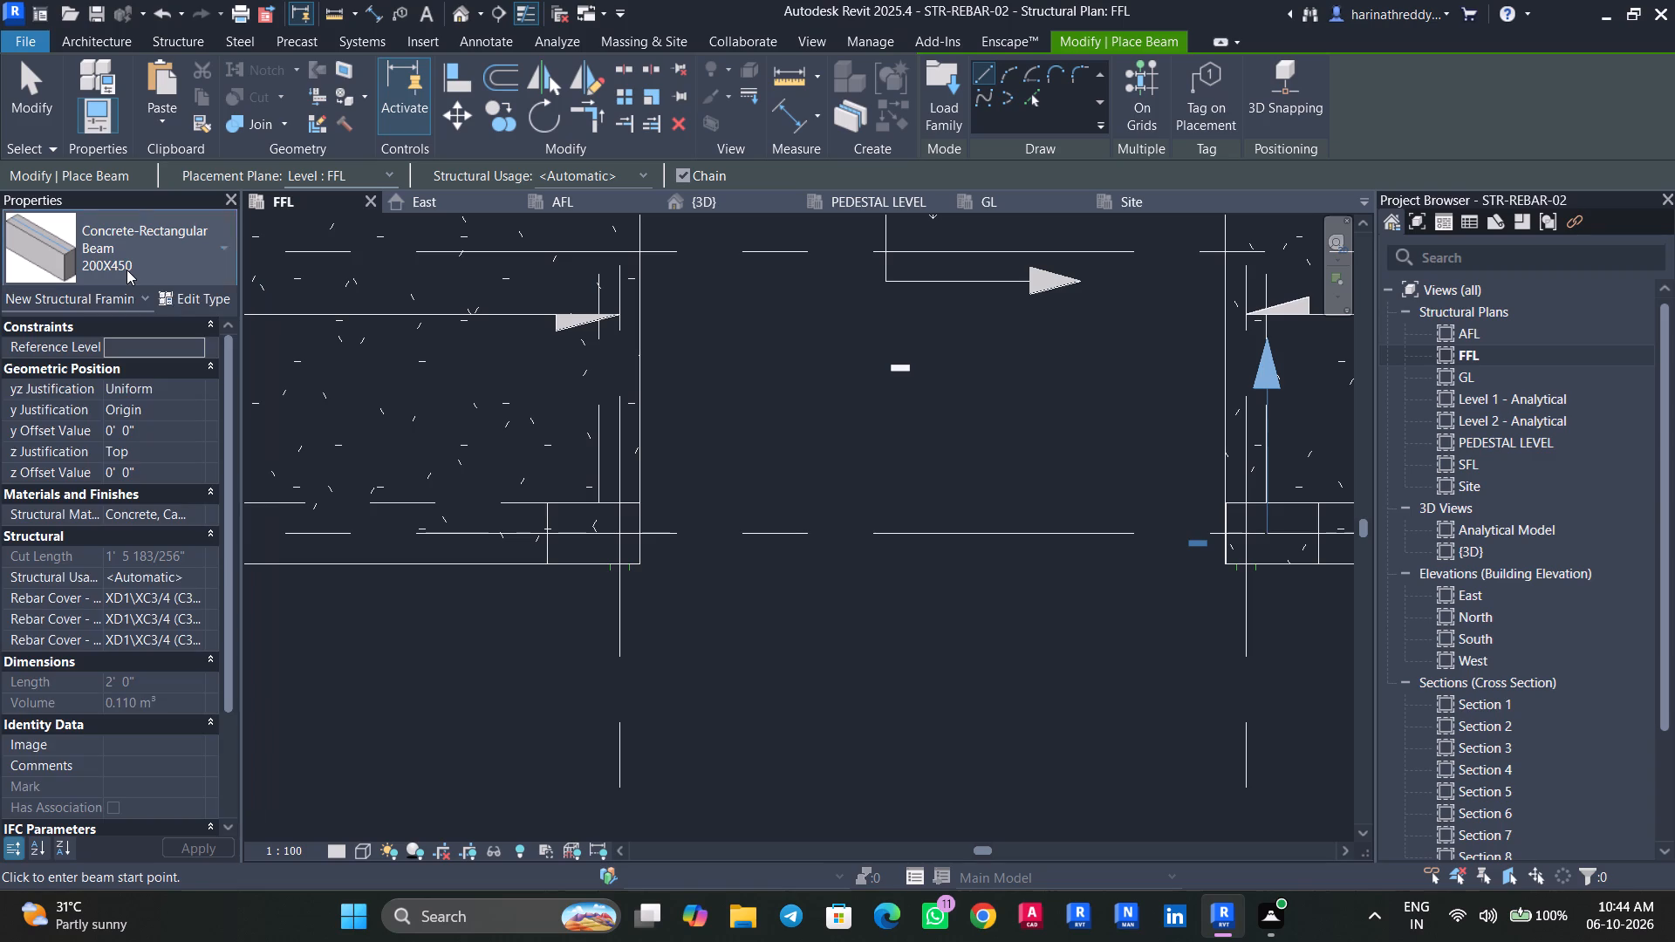
pyautogui.click(636, 530)
pyautogui.press('Escape')
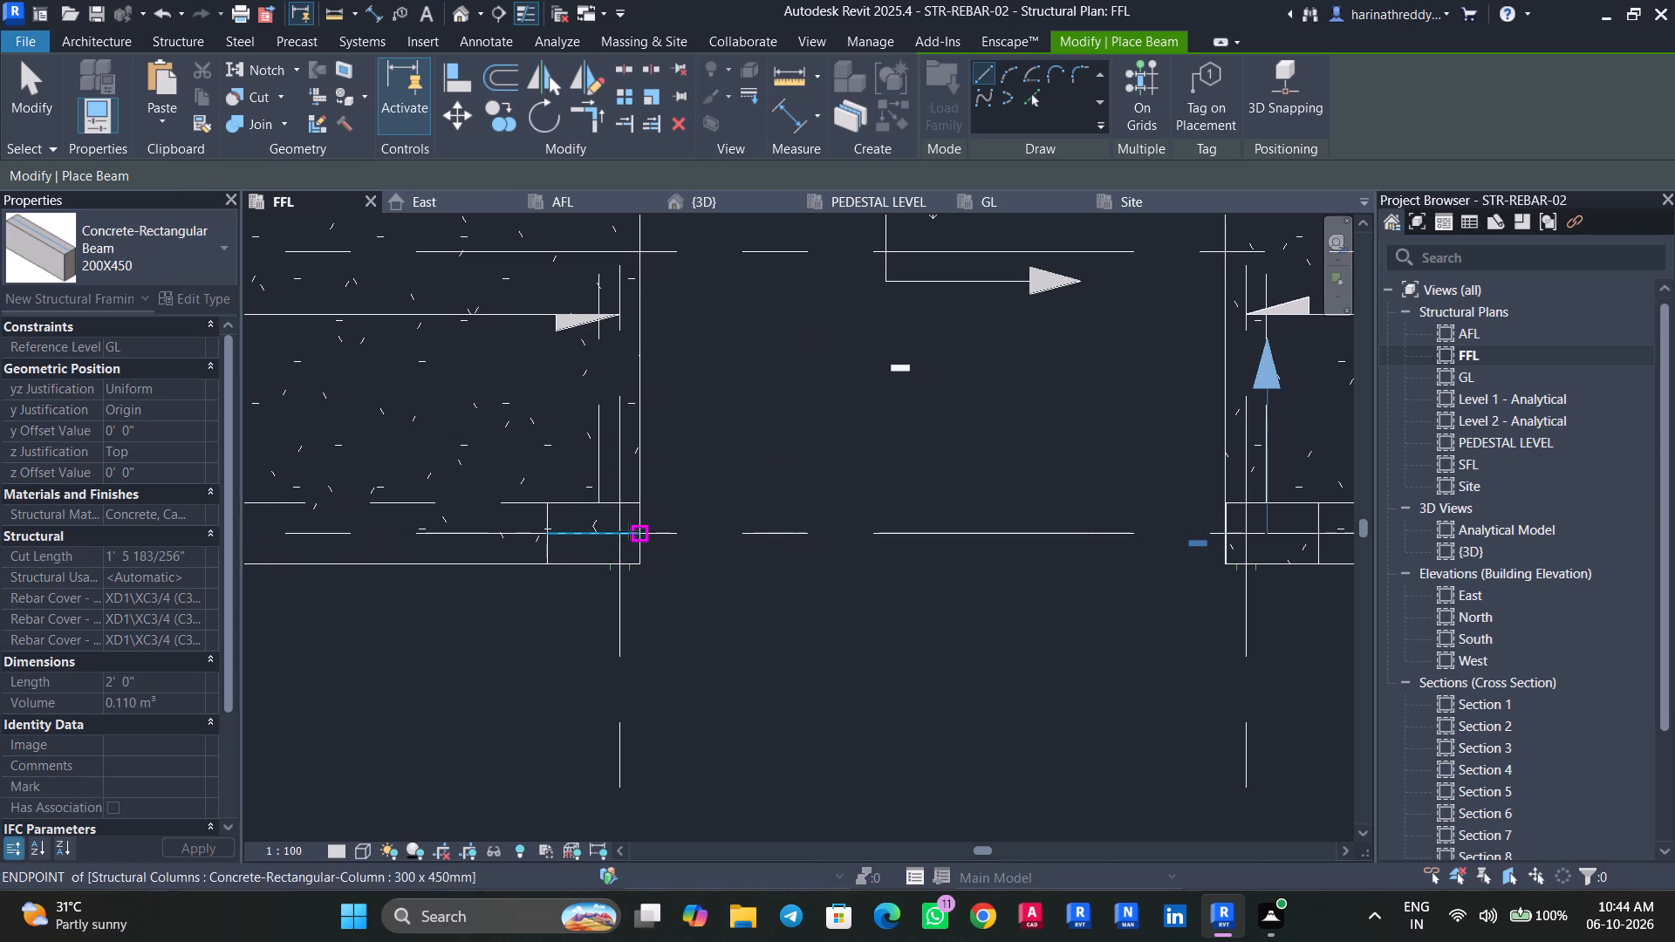
pyautogui.click(600, 532)
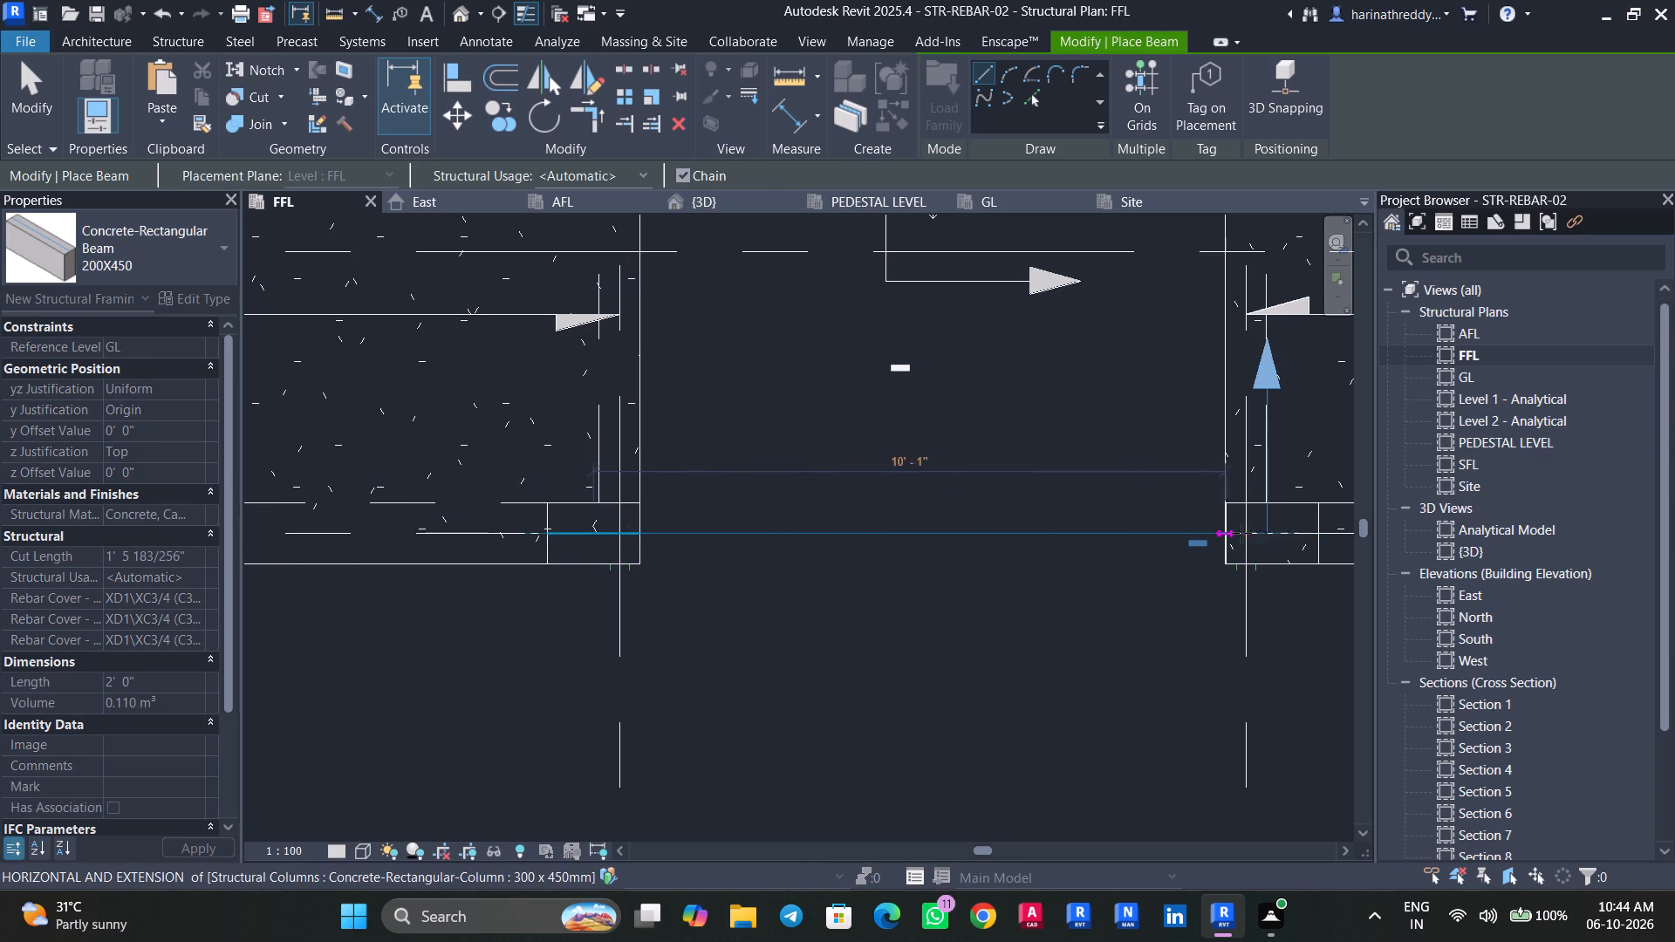
pyautogui.click(1267, 533)
pyautogui.press('Escape')
pyautogui.press('Escape')
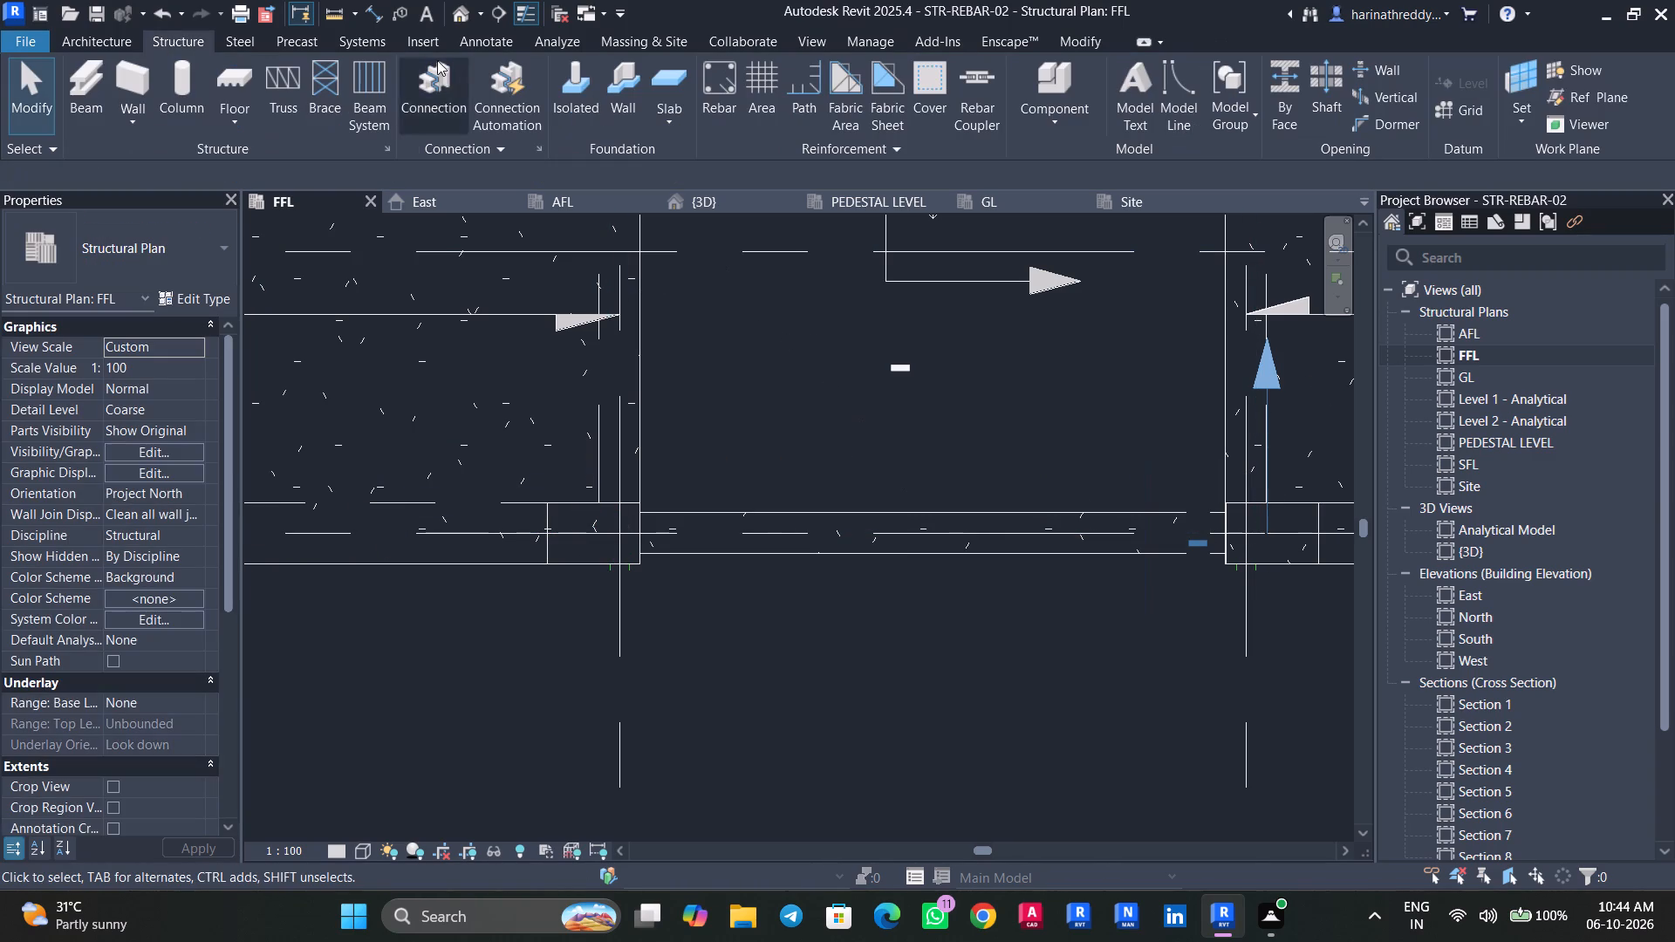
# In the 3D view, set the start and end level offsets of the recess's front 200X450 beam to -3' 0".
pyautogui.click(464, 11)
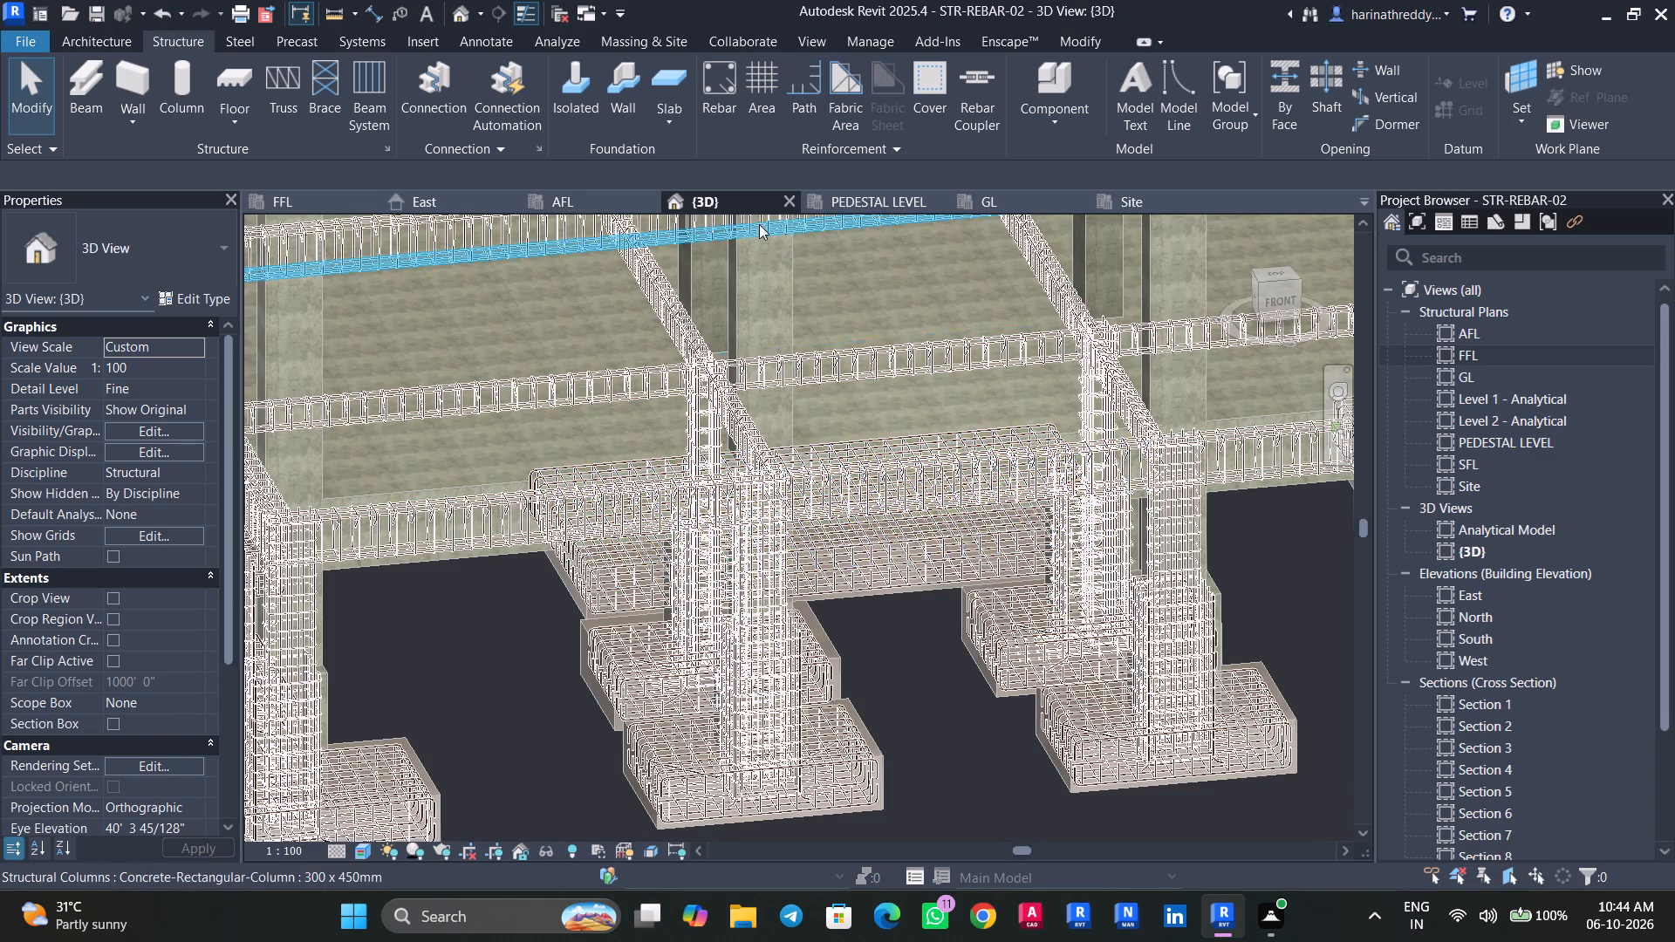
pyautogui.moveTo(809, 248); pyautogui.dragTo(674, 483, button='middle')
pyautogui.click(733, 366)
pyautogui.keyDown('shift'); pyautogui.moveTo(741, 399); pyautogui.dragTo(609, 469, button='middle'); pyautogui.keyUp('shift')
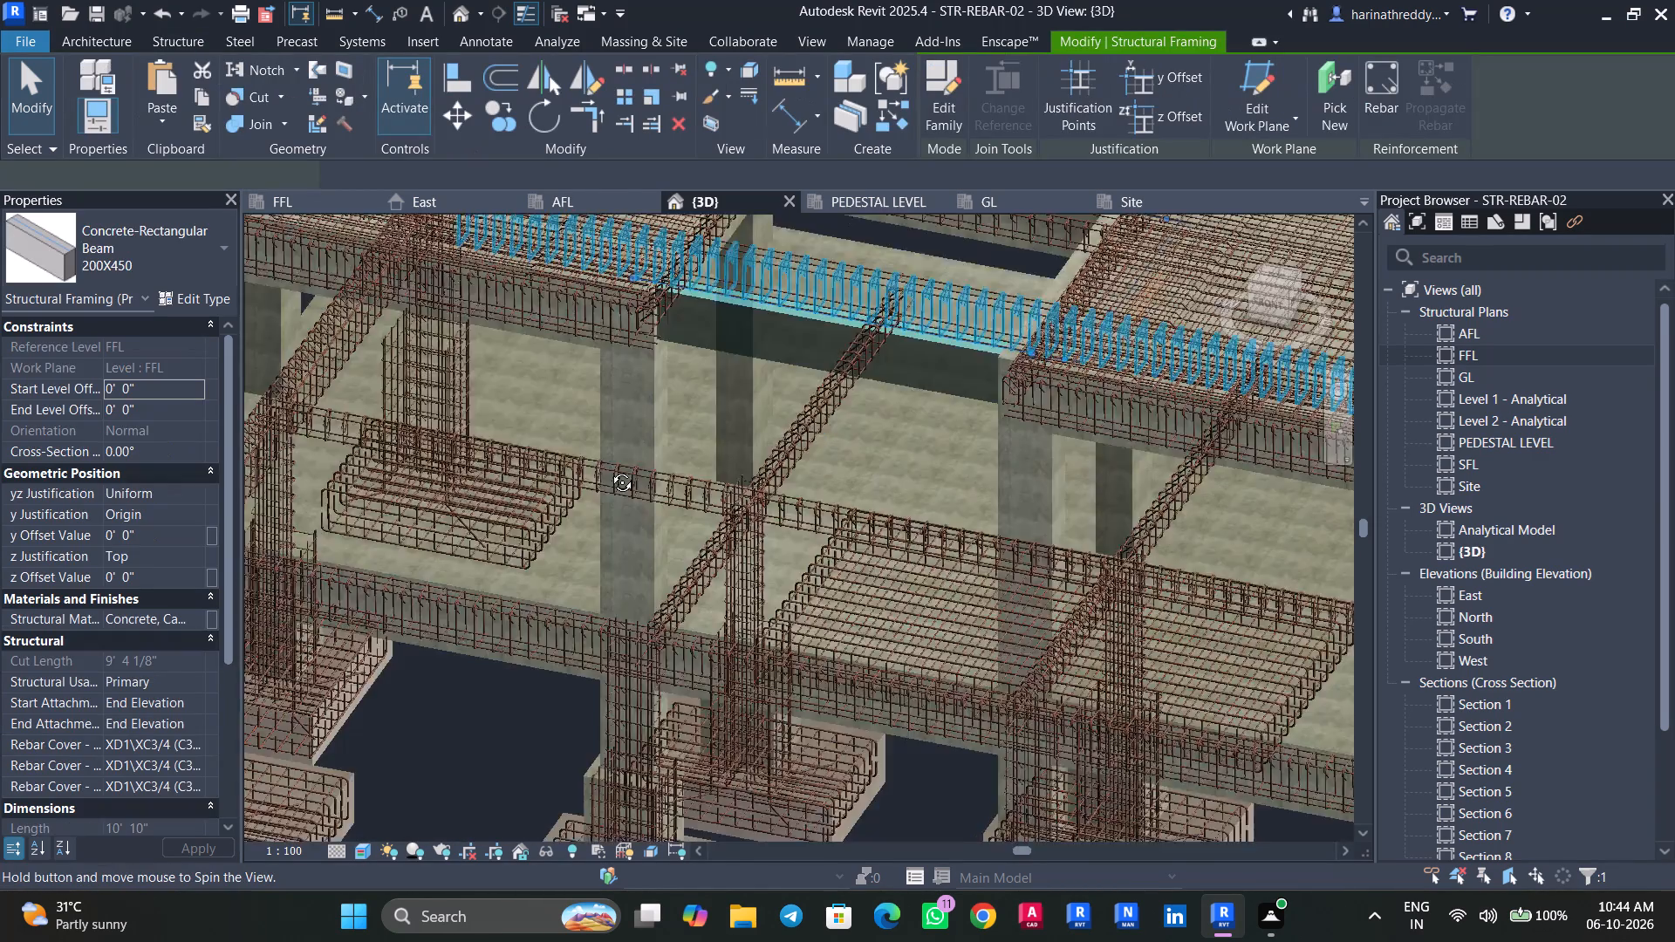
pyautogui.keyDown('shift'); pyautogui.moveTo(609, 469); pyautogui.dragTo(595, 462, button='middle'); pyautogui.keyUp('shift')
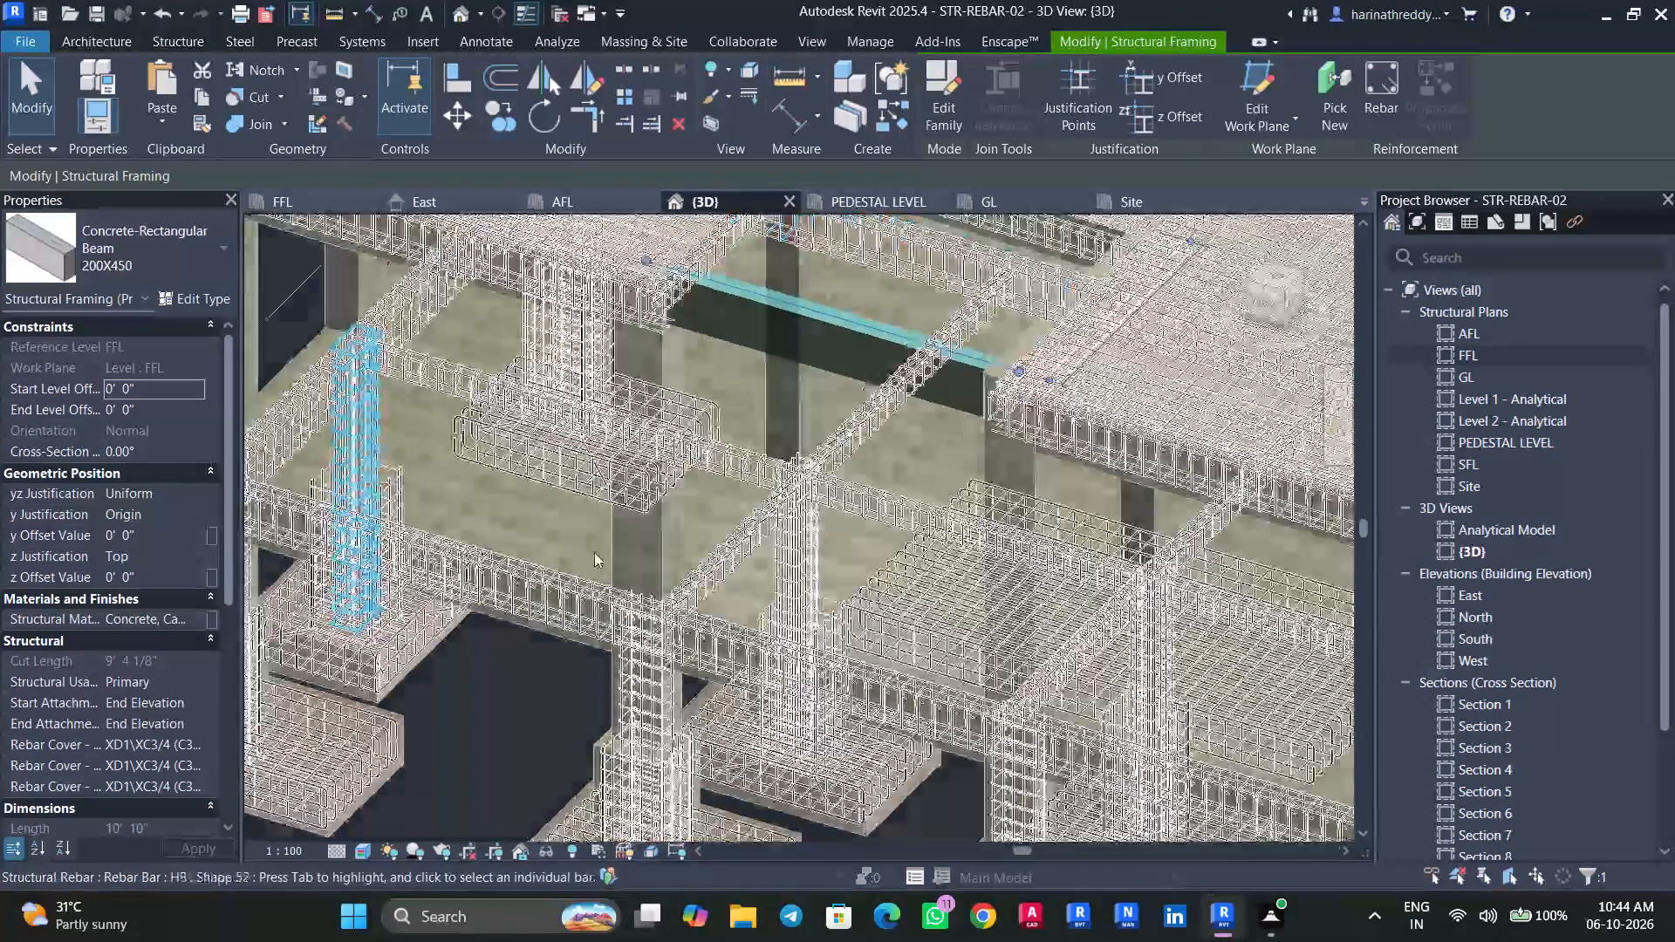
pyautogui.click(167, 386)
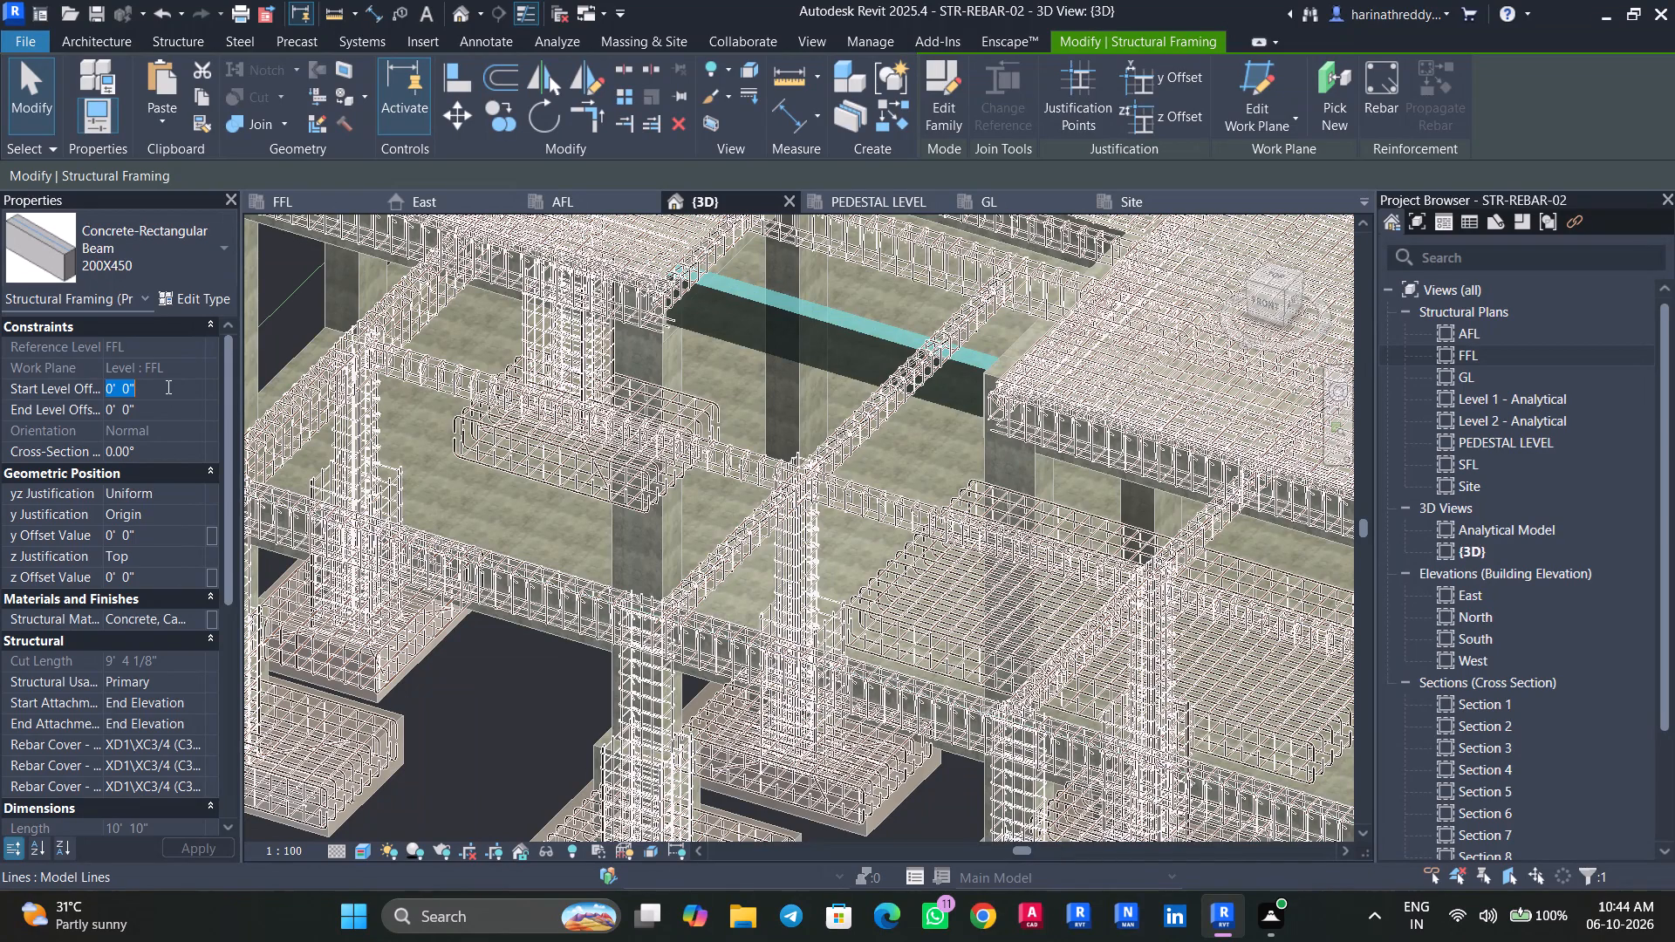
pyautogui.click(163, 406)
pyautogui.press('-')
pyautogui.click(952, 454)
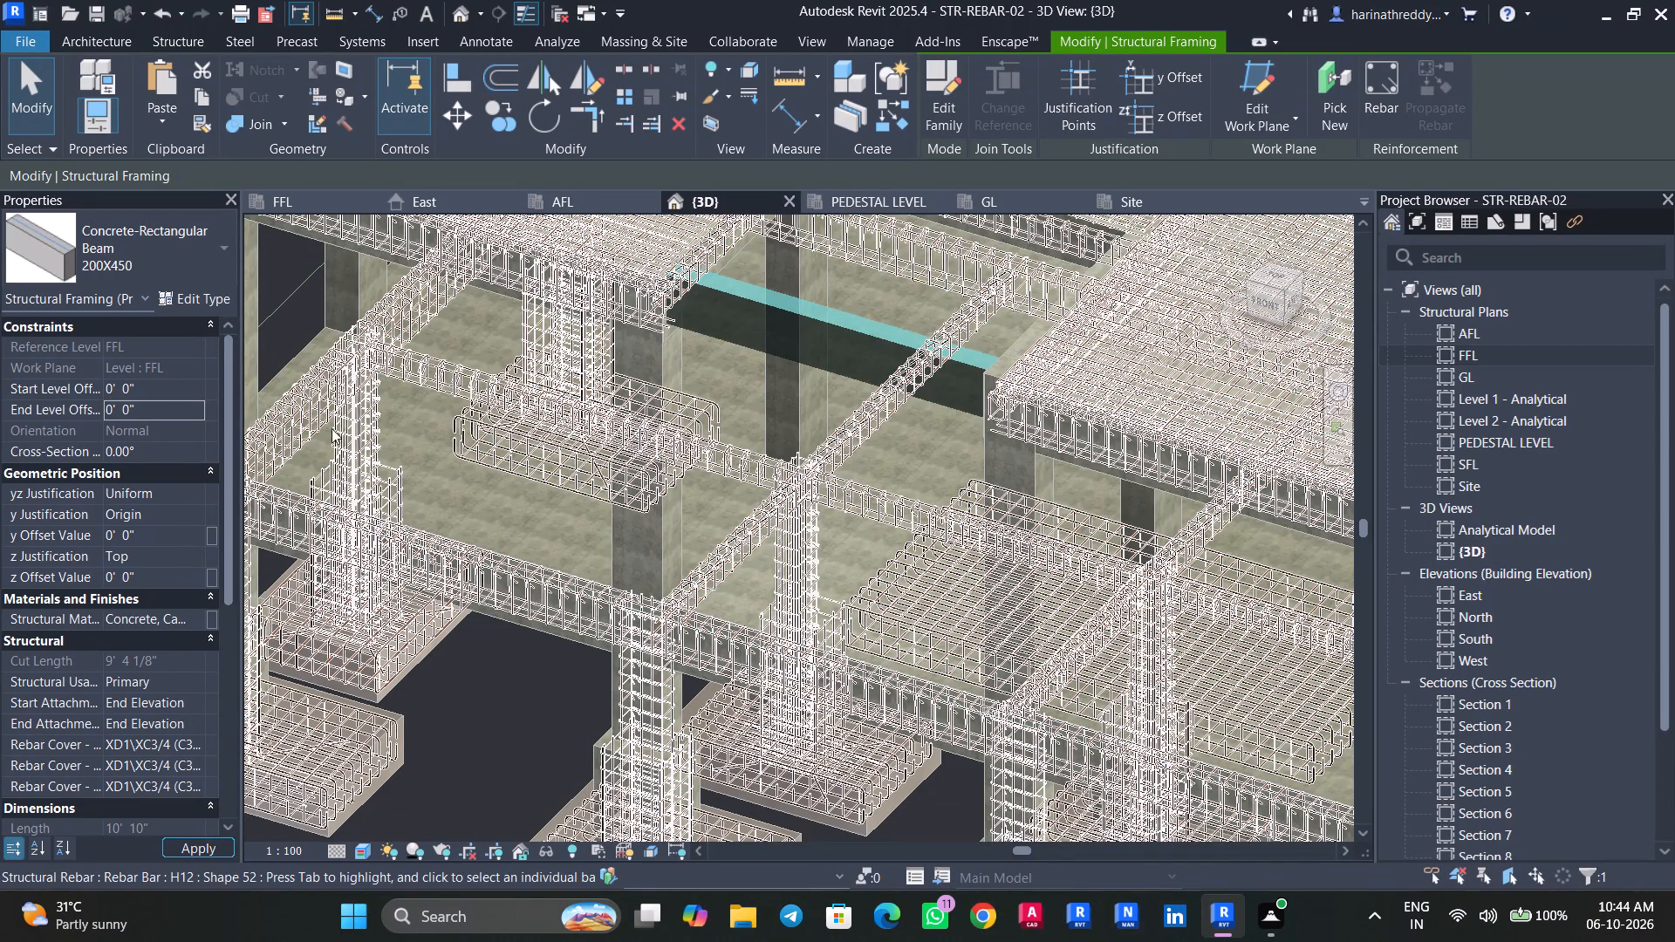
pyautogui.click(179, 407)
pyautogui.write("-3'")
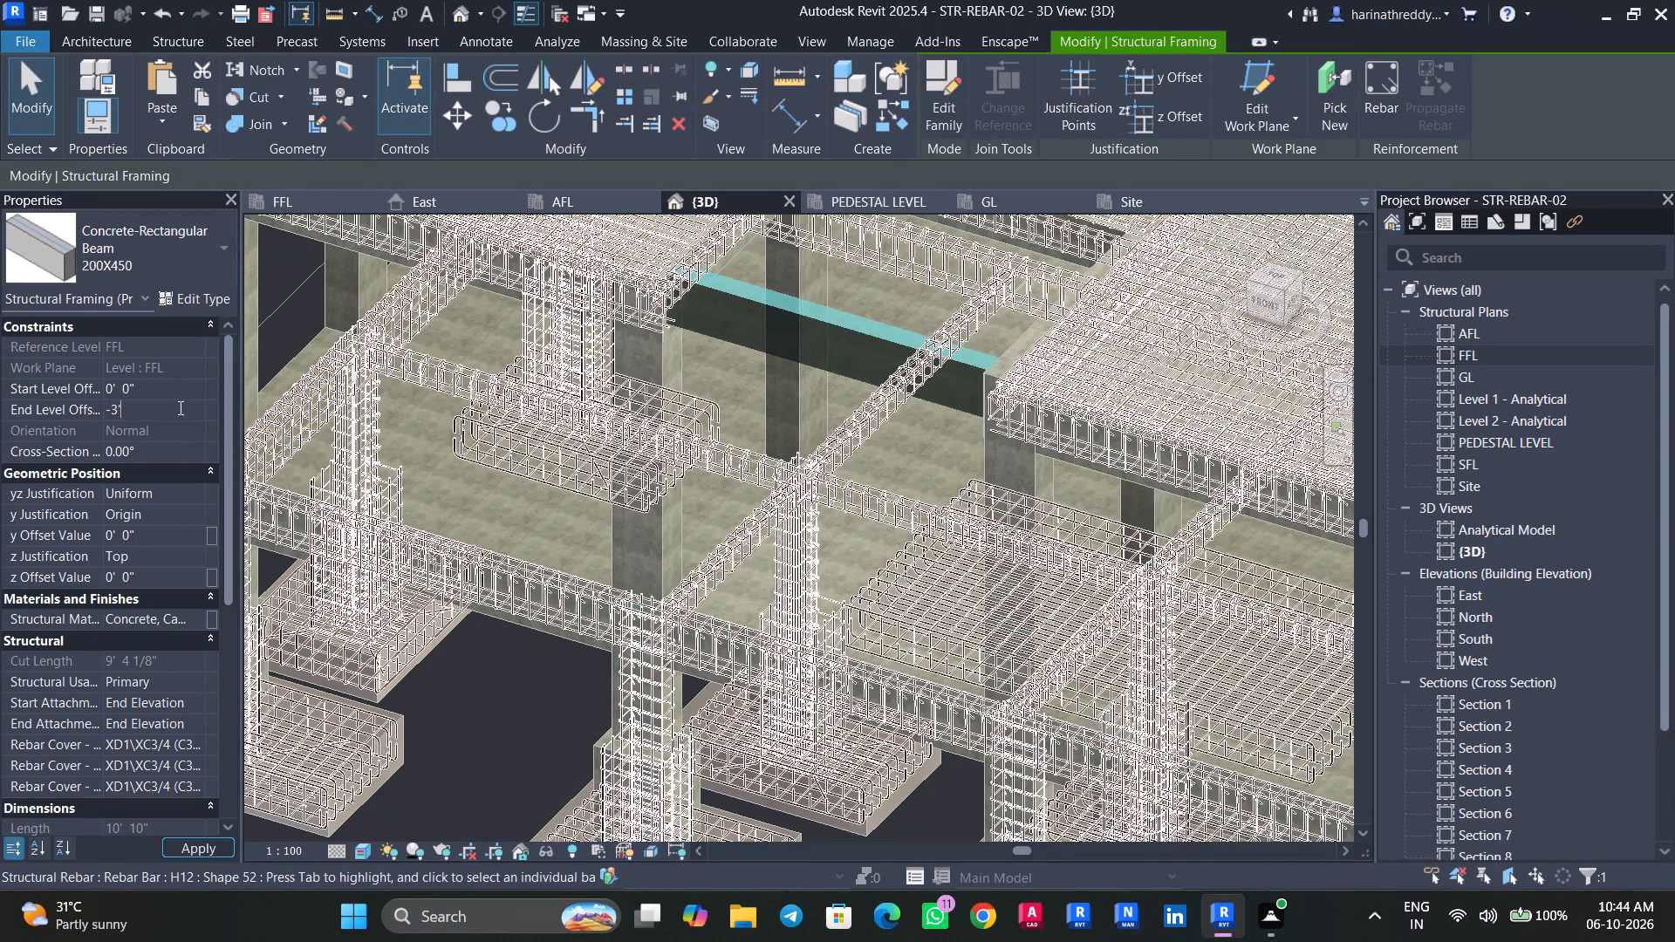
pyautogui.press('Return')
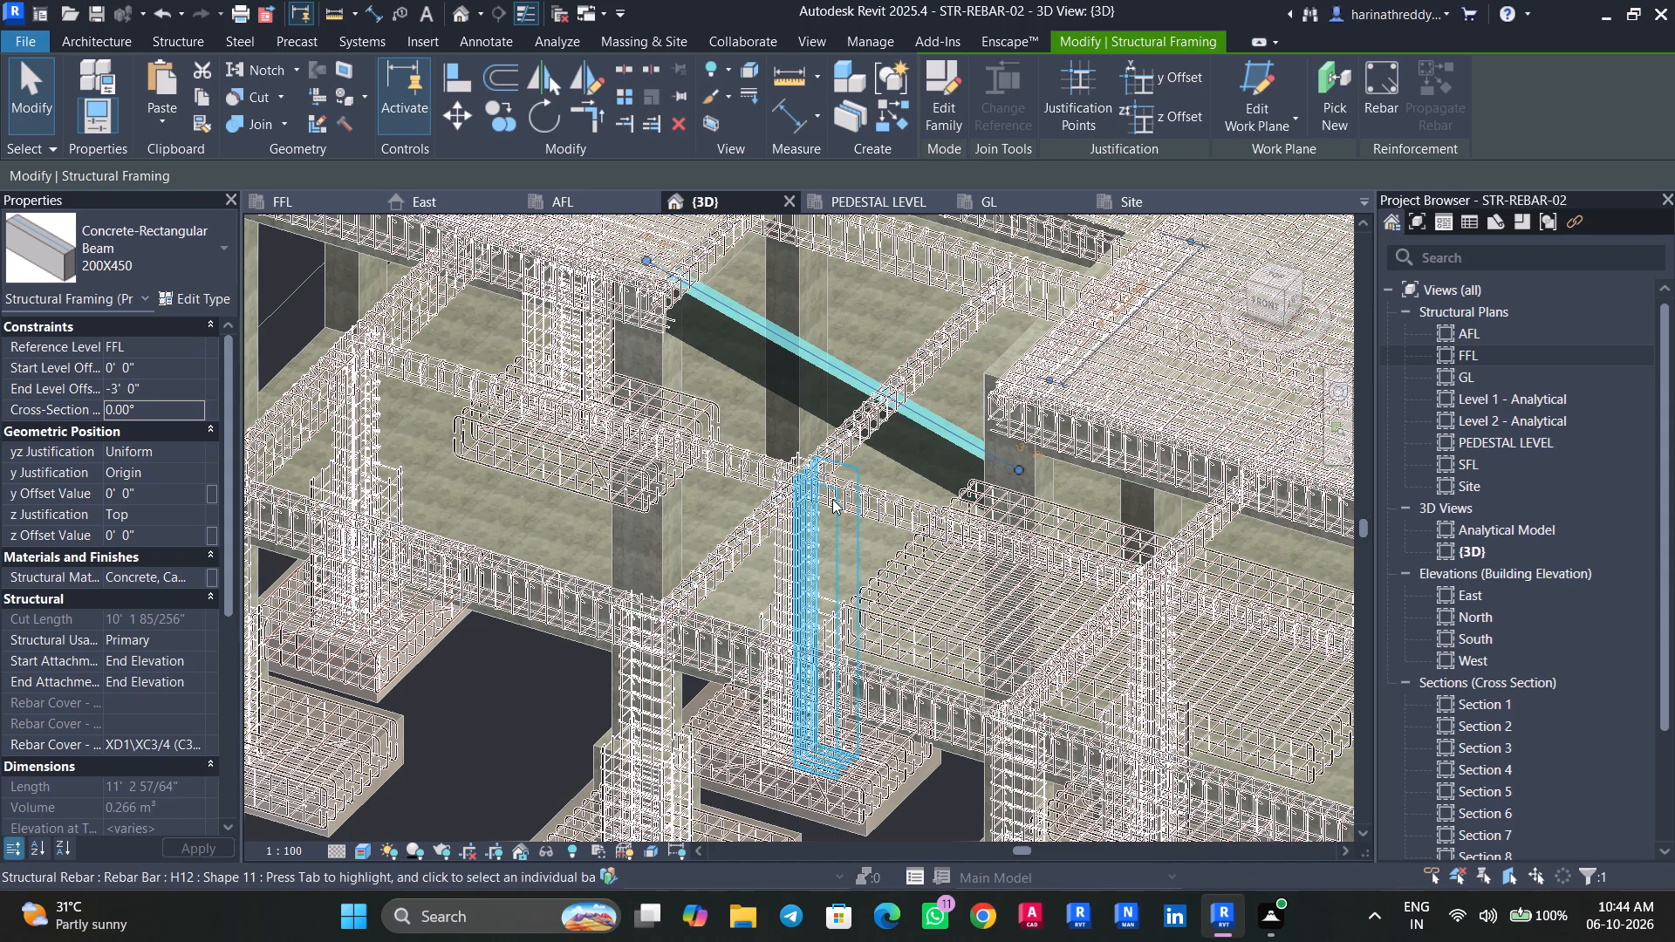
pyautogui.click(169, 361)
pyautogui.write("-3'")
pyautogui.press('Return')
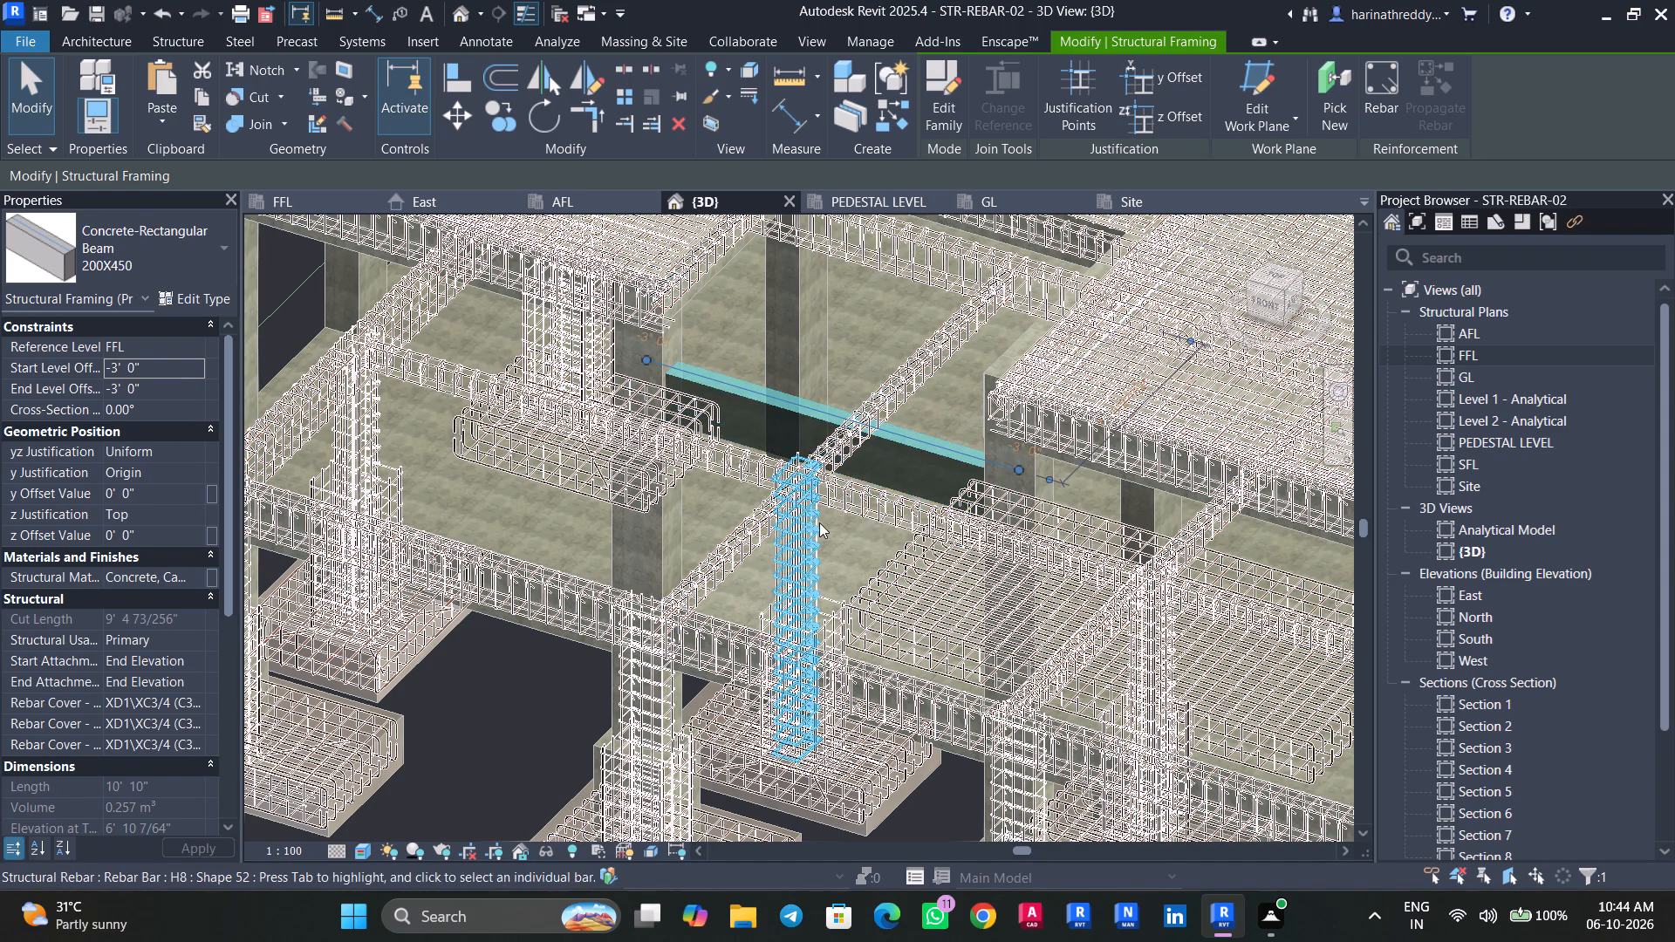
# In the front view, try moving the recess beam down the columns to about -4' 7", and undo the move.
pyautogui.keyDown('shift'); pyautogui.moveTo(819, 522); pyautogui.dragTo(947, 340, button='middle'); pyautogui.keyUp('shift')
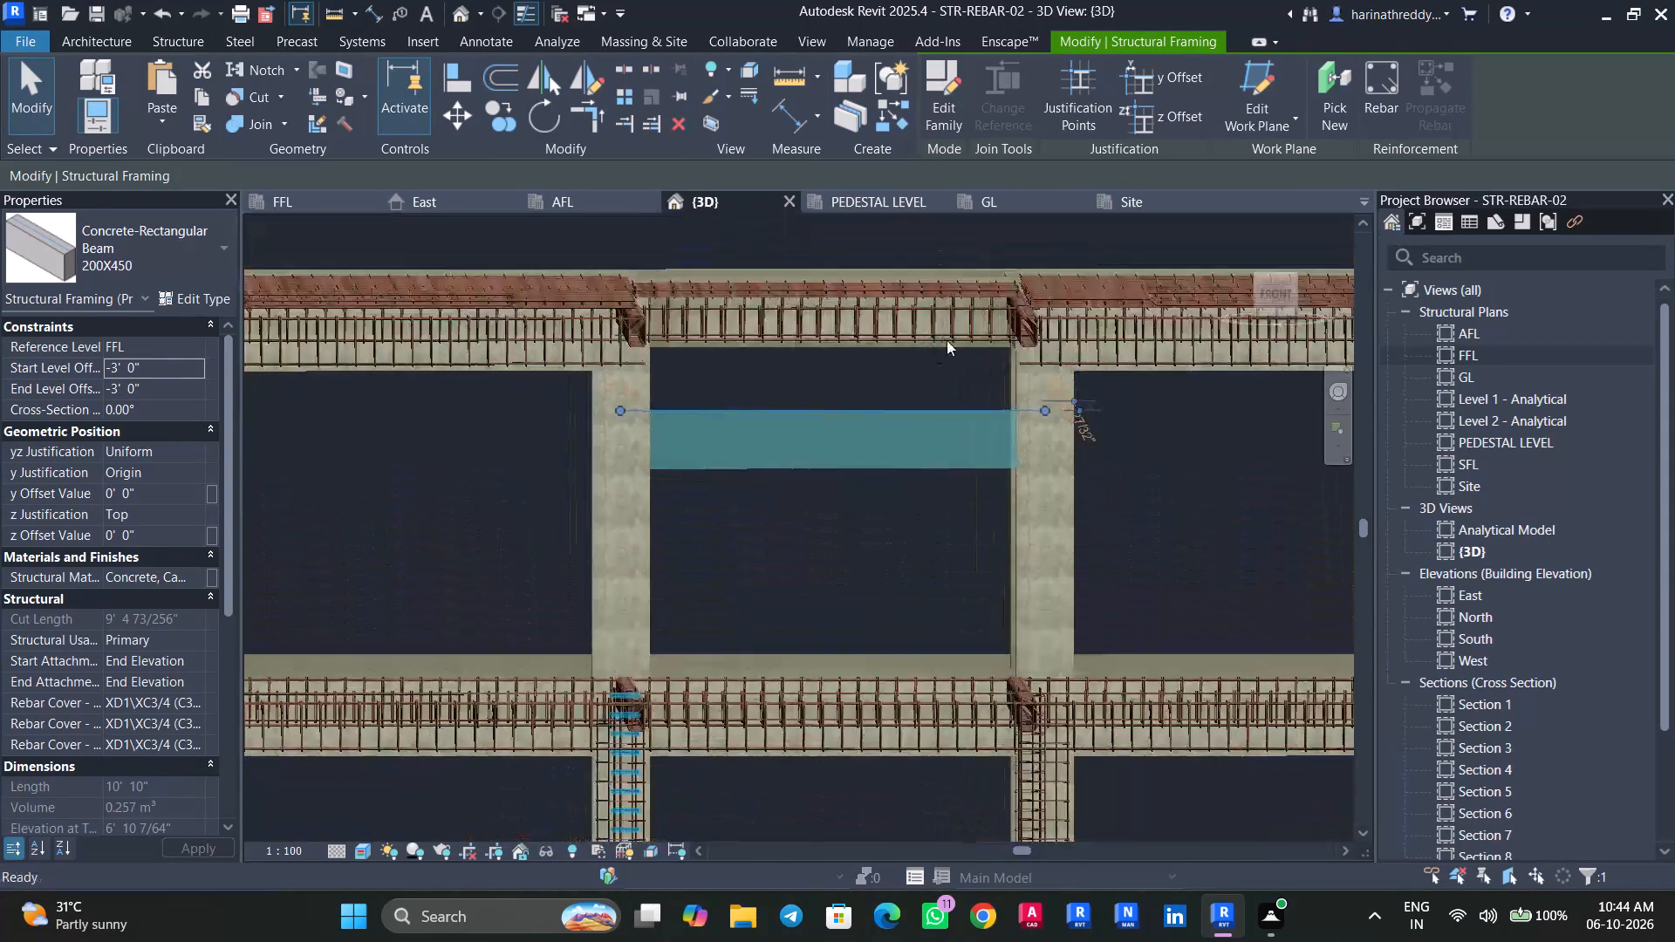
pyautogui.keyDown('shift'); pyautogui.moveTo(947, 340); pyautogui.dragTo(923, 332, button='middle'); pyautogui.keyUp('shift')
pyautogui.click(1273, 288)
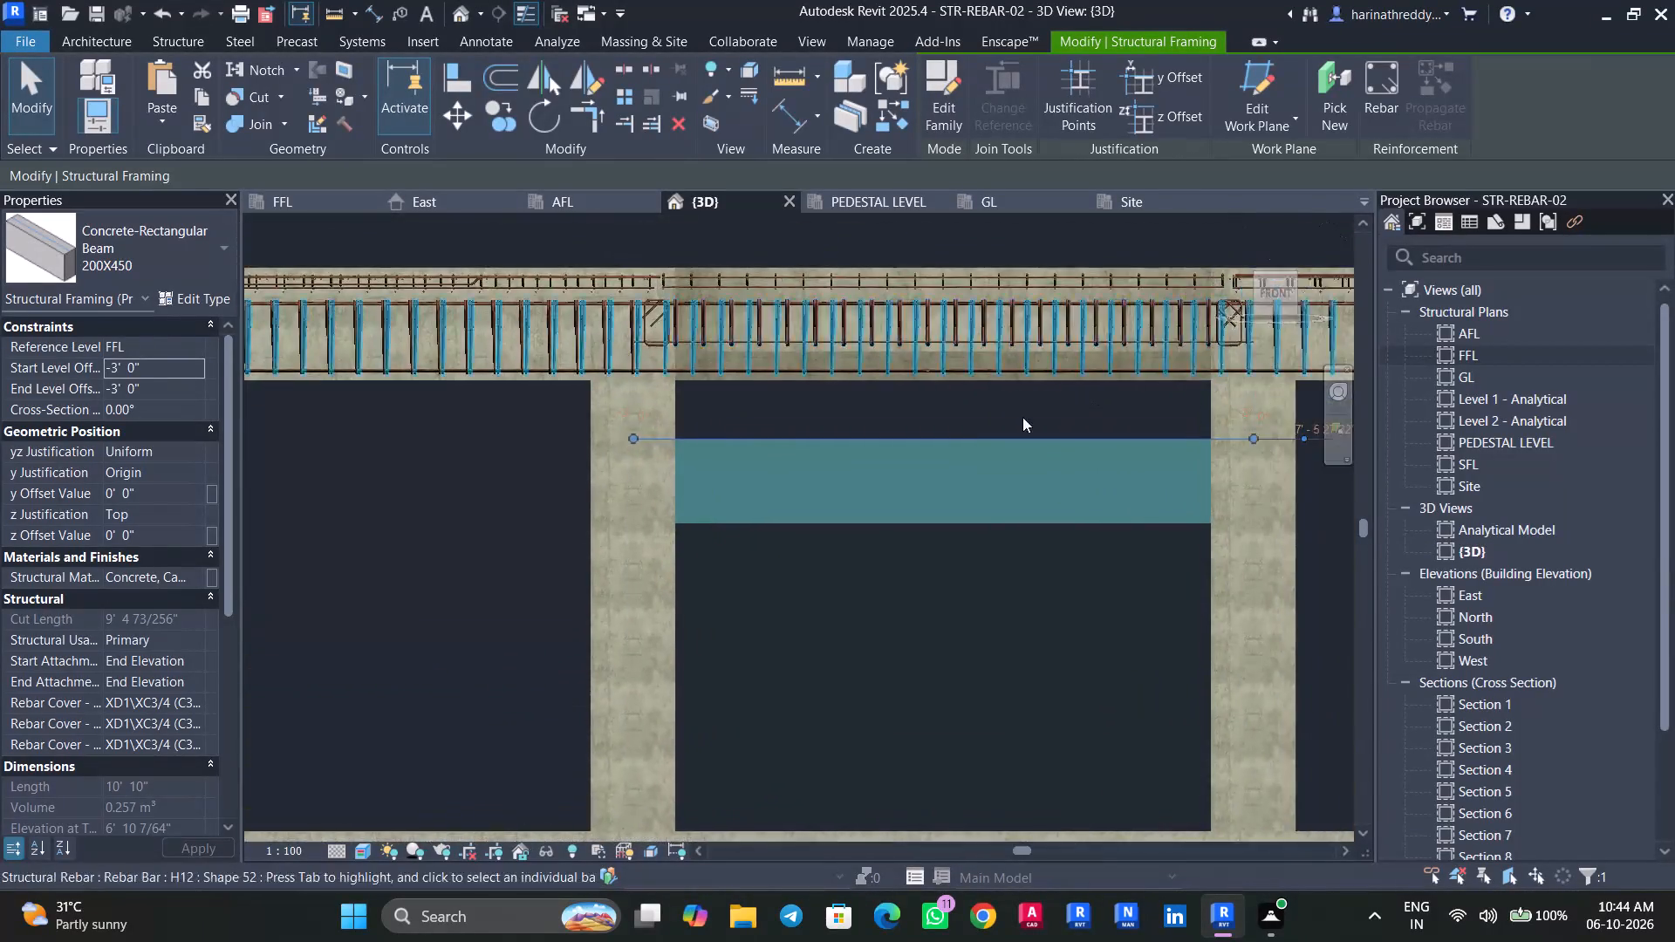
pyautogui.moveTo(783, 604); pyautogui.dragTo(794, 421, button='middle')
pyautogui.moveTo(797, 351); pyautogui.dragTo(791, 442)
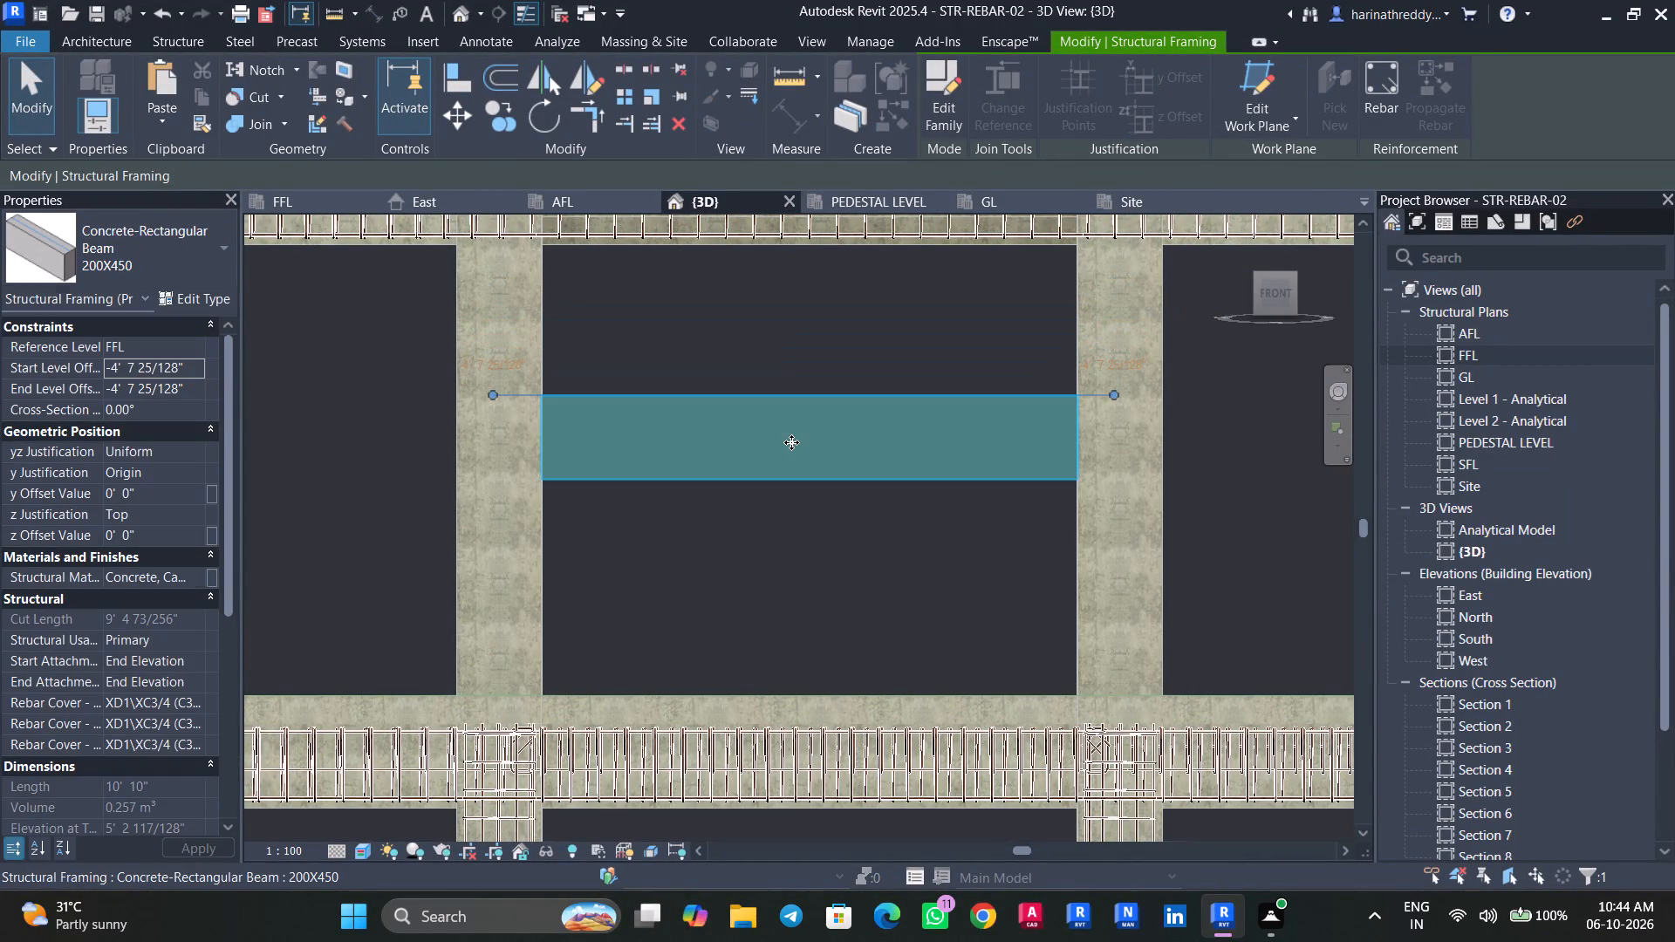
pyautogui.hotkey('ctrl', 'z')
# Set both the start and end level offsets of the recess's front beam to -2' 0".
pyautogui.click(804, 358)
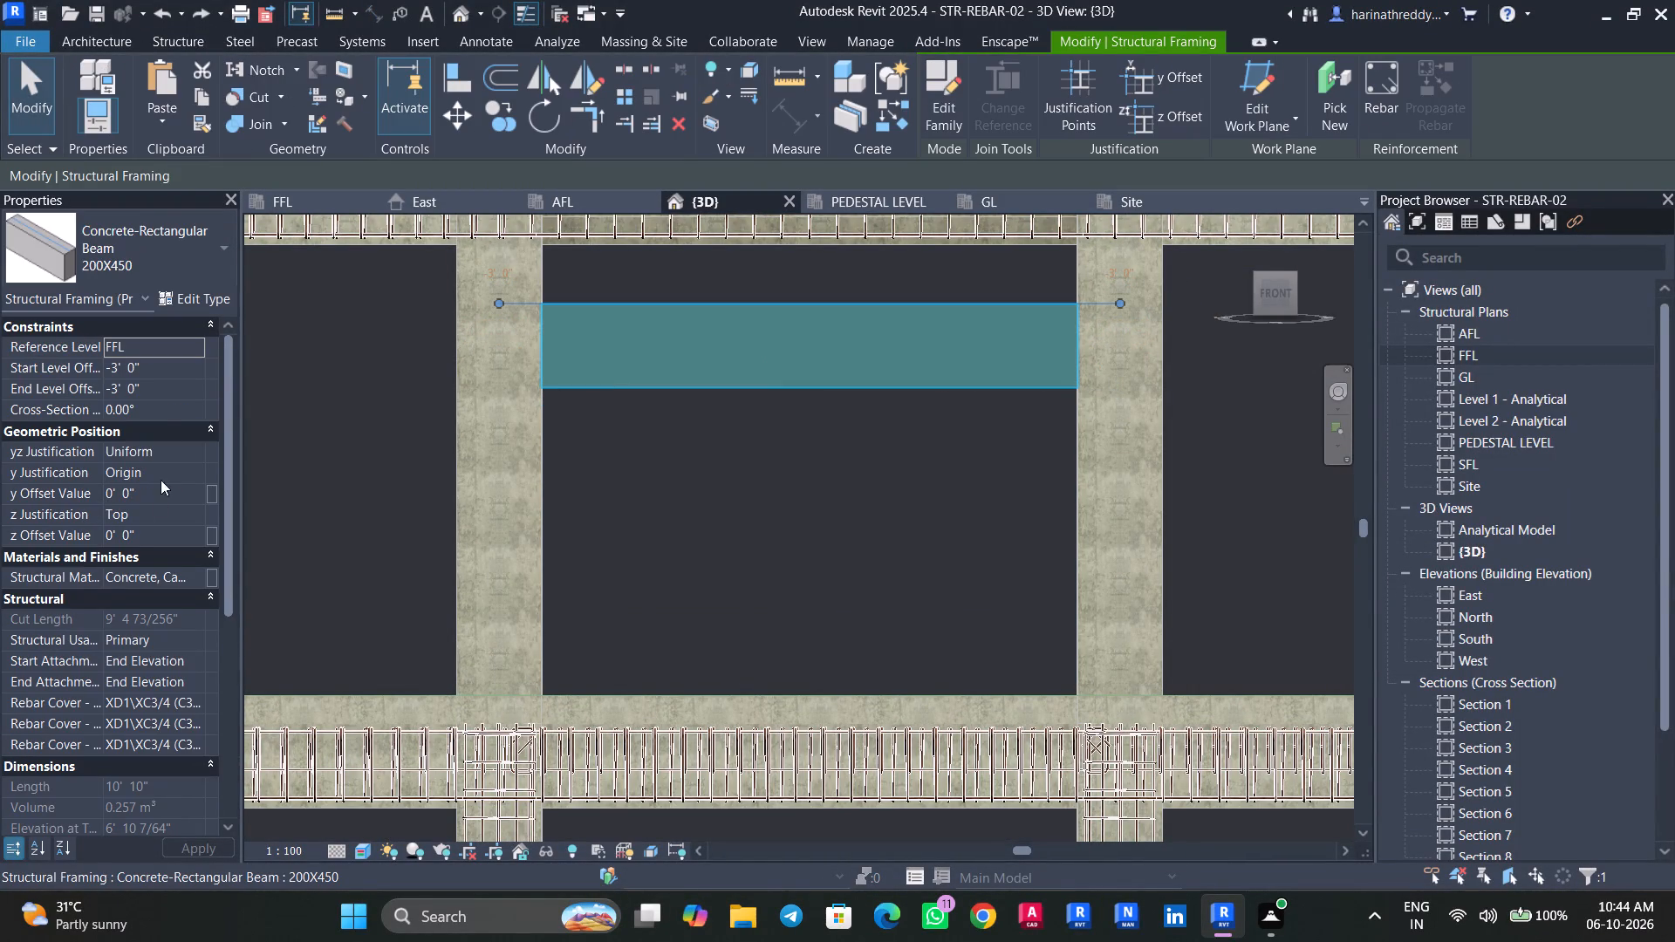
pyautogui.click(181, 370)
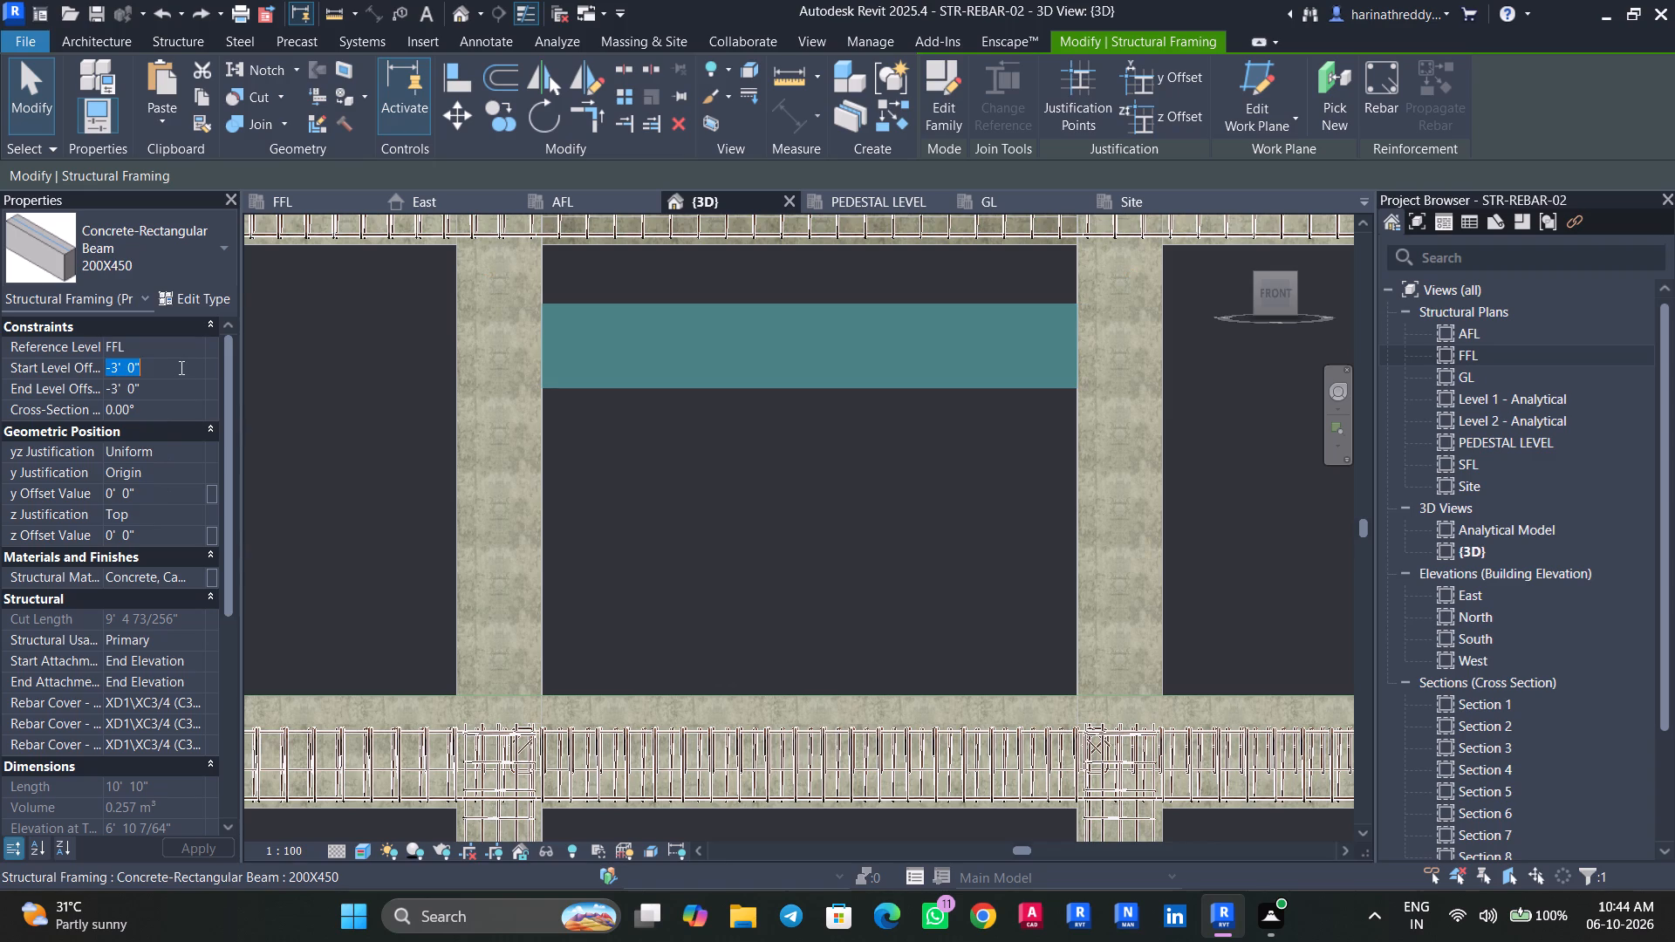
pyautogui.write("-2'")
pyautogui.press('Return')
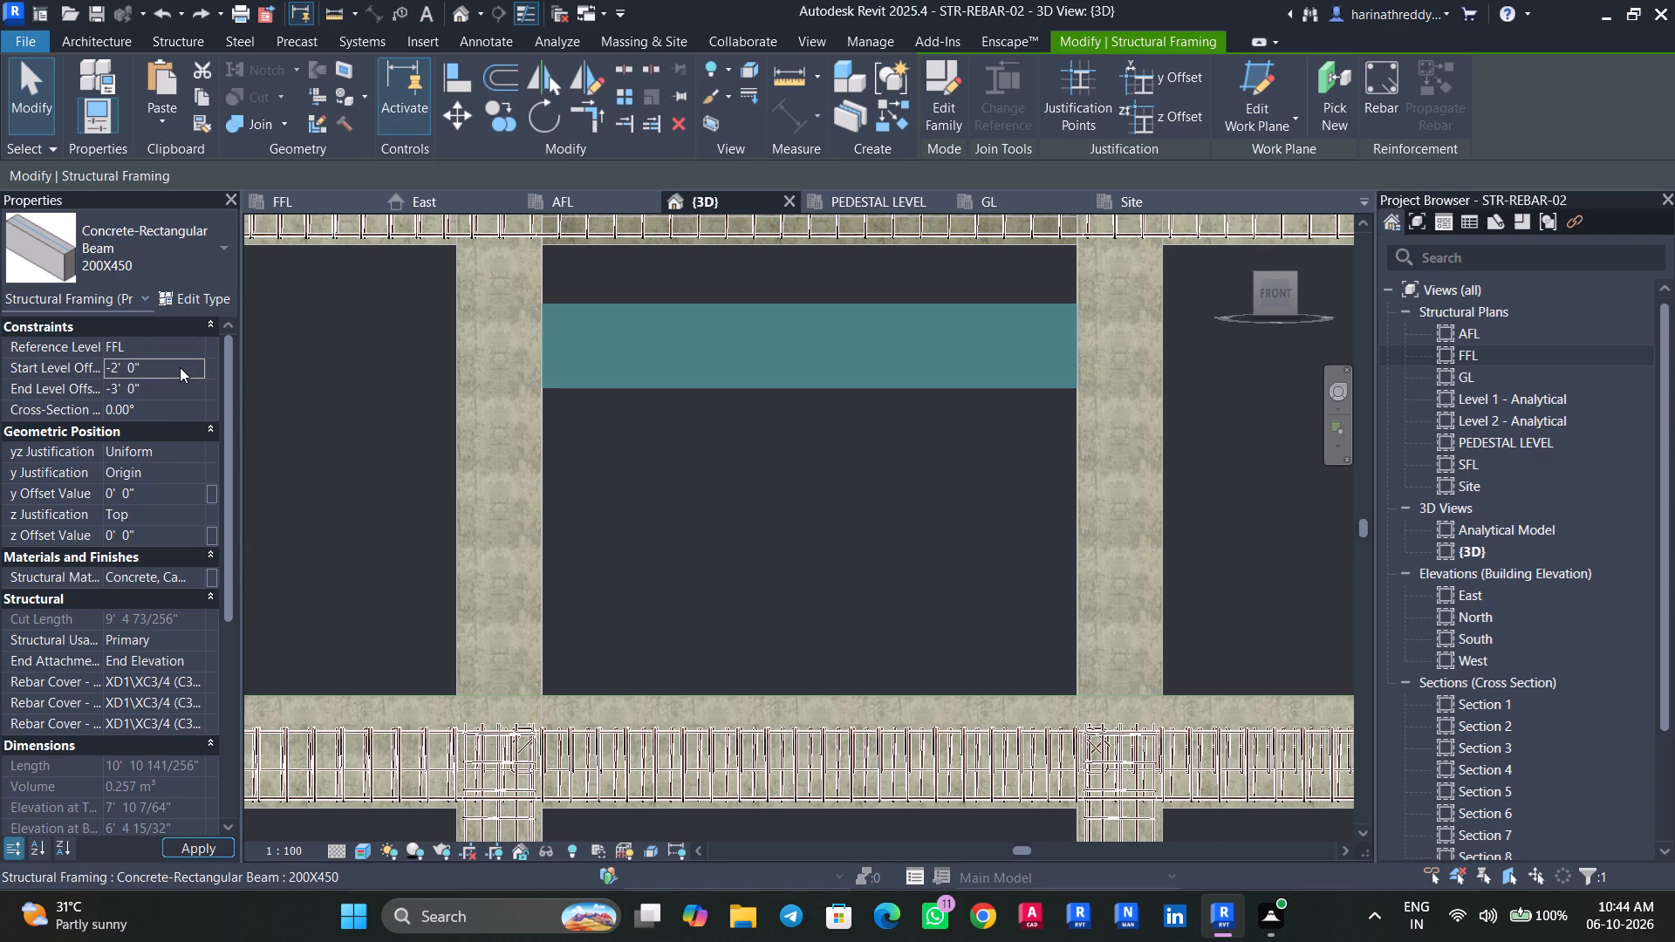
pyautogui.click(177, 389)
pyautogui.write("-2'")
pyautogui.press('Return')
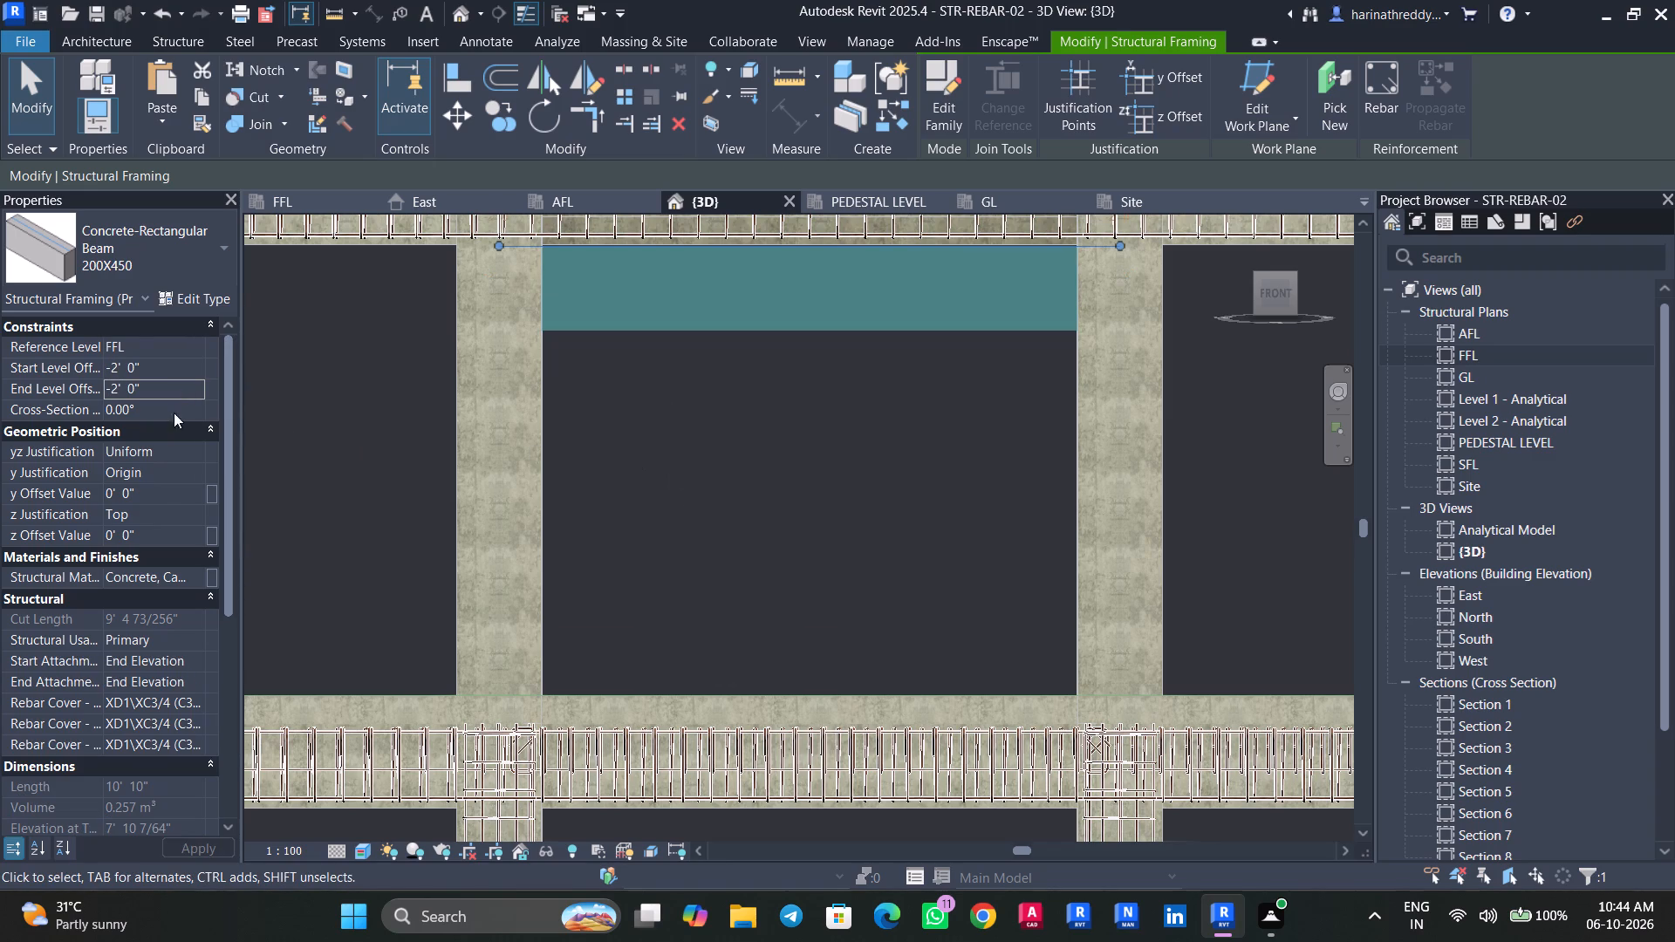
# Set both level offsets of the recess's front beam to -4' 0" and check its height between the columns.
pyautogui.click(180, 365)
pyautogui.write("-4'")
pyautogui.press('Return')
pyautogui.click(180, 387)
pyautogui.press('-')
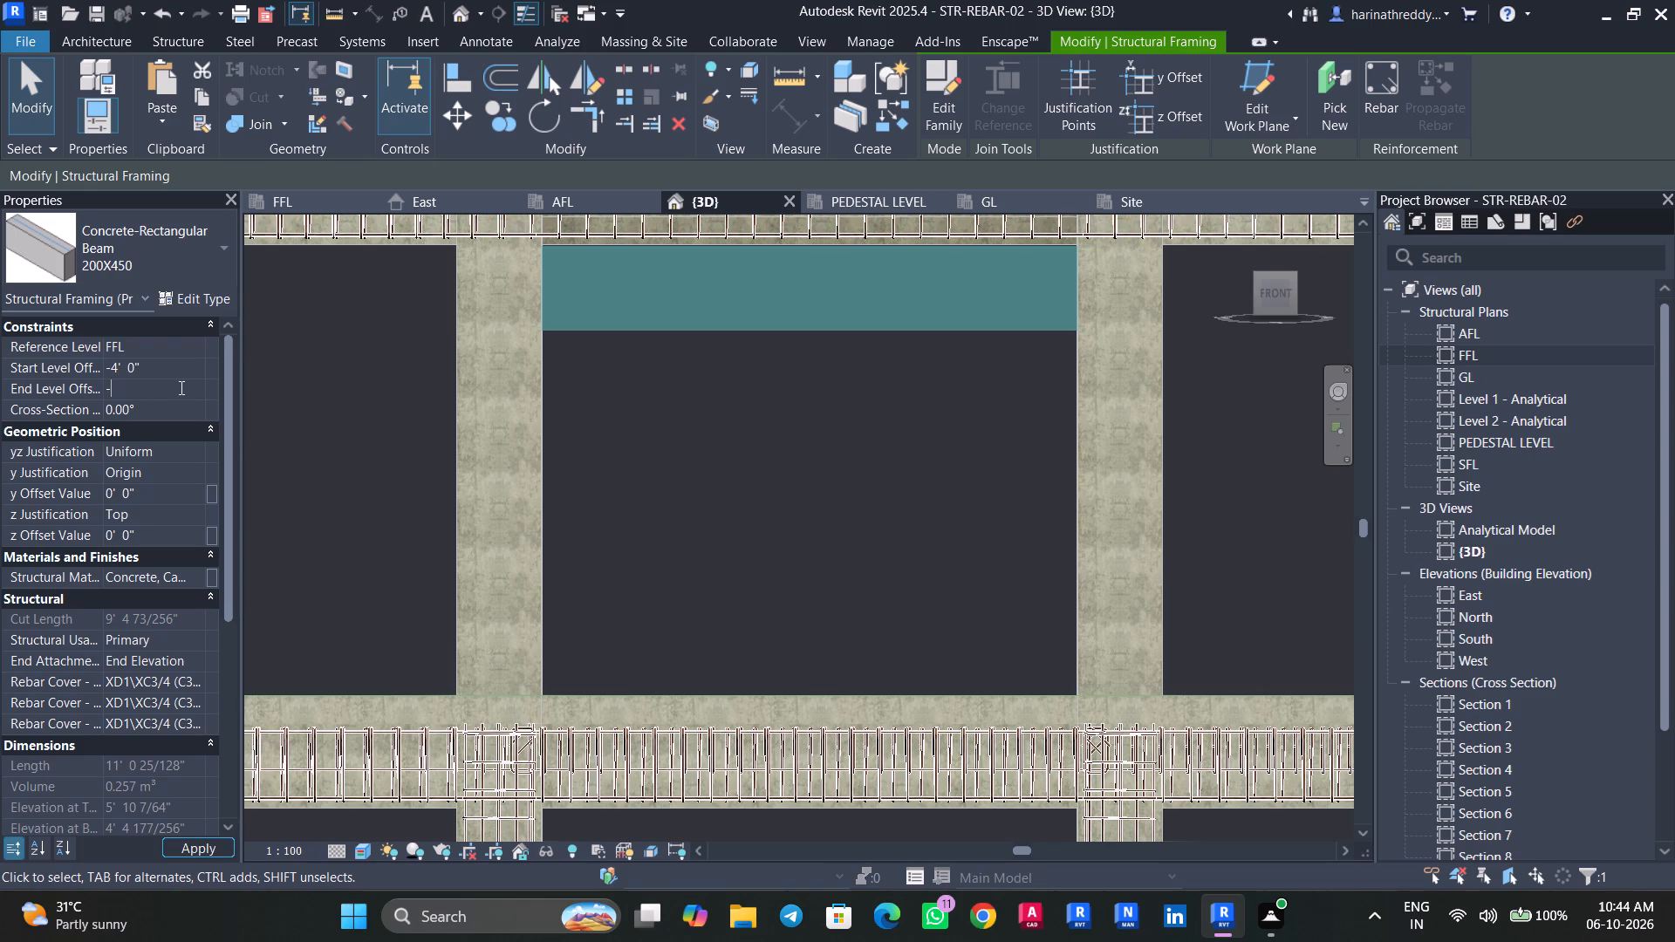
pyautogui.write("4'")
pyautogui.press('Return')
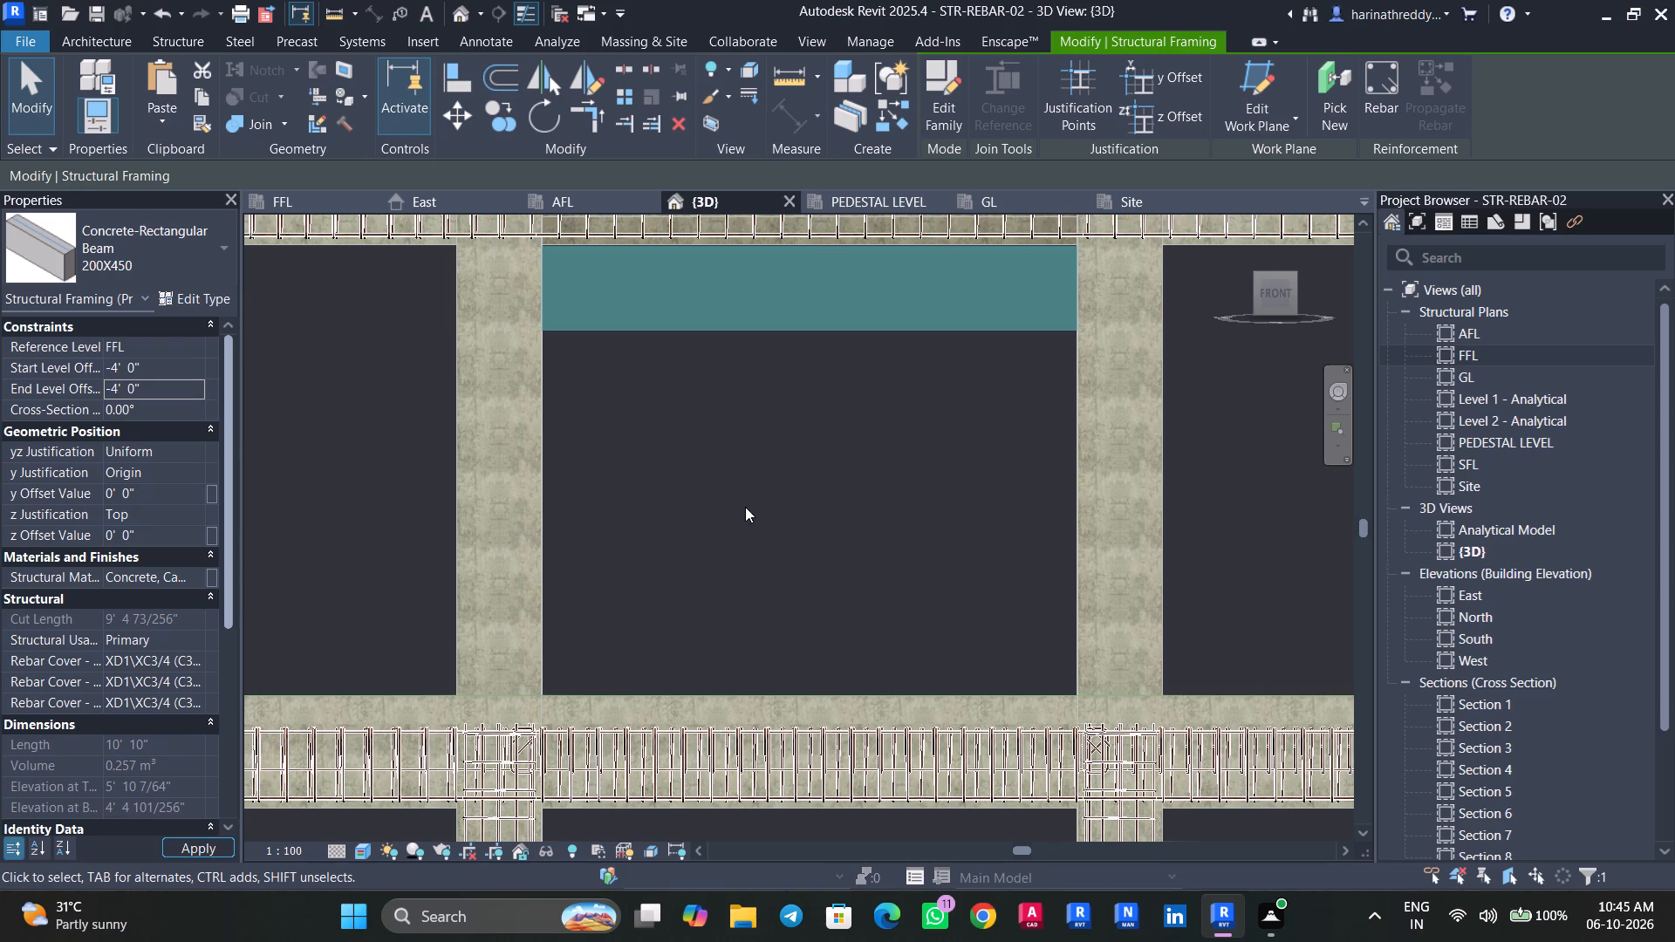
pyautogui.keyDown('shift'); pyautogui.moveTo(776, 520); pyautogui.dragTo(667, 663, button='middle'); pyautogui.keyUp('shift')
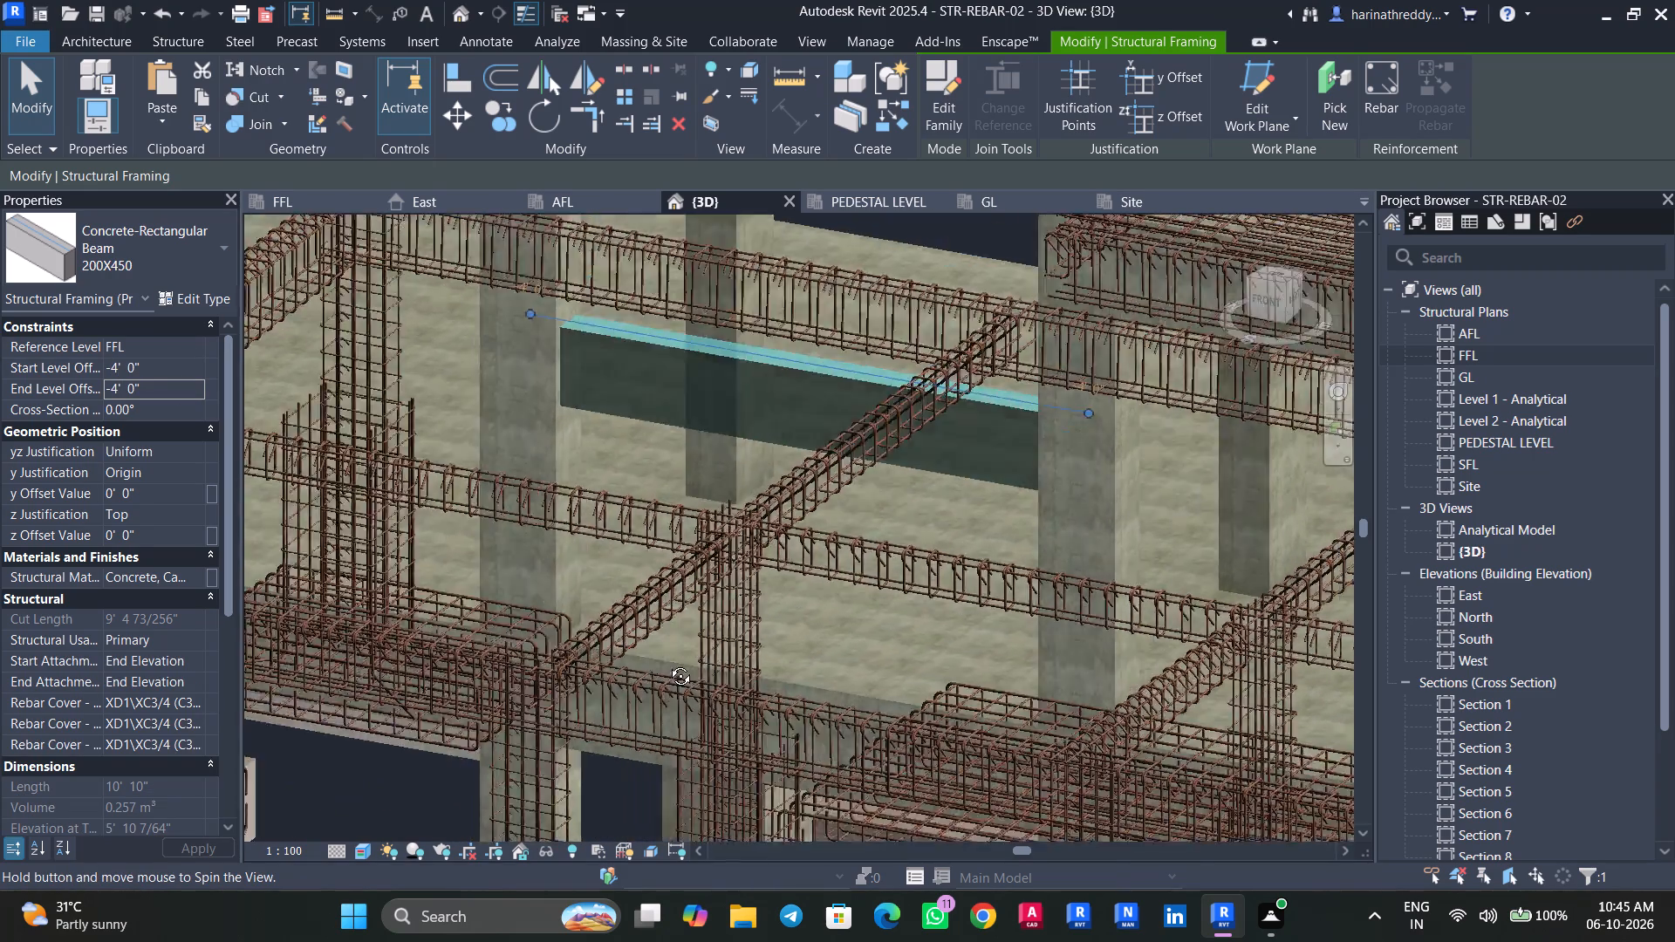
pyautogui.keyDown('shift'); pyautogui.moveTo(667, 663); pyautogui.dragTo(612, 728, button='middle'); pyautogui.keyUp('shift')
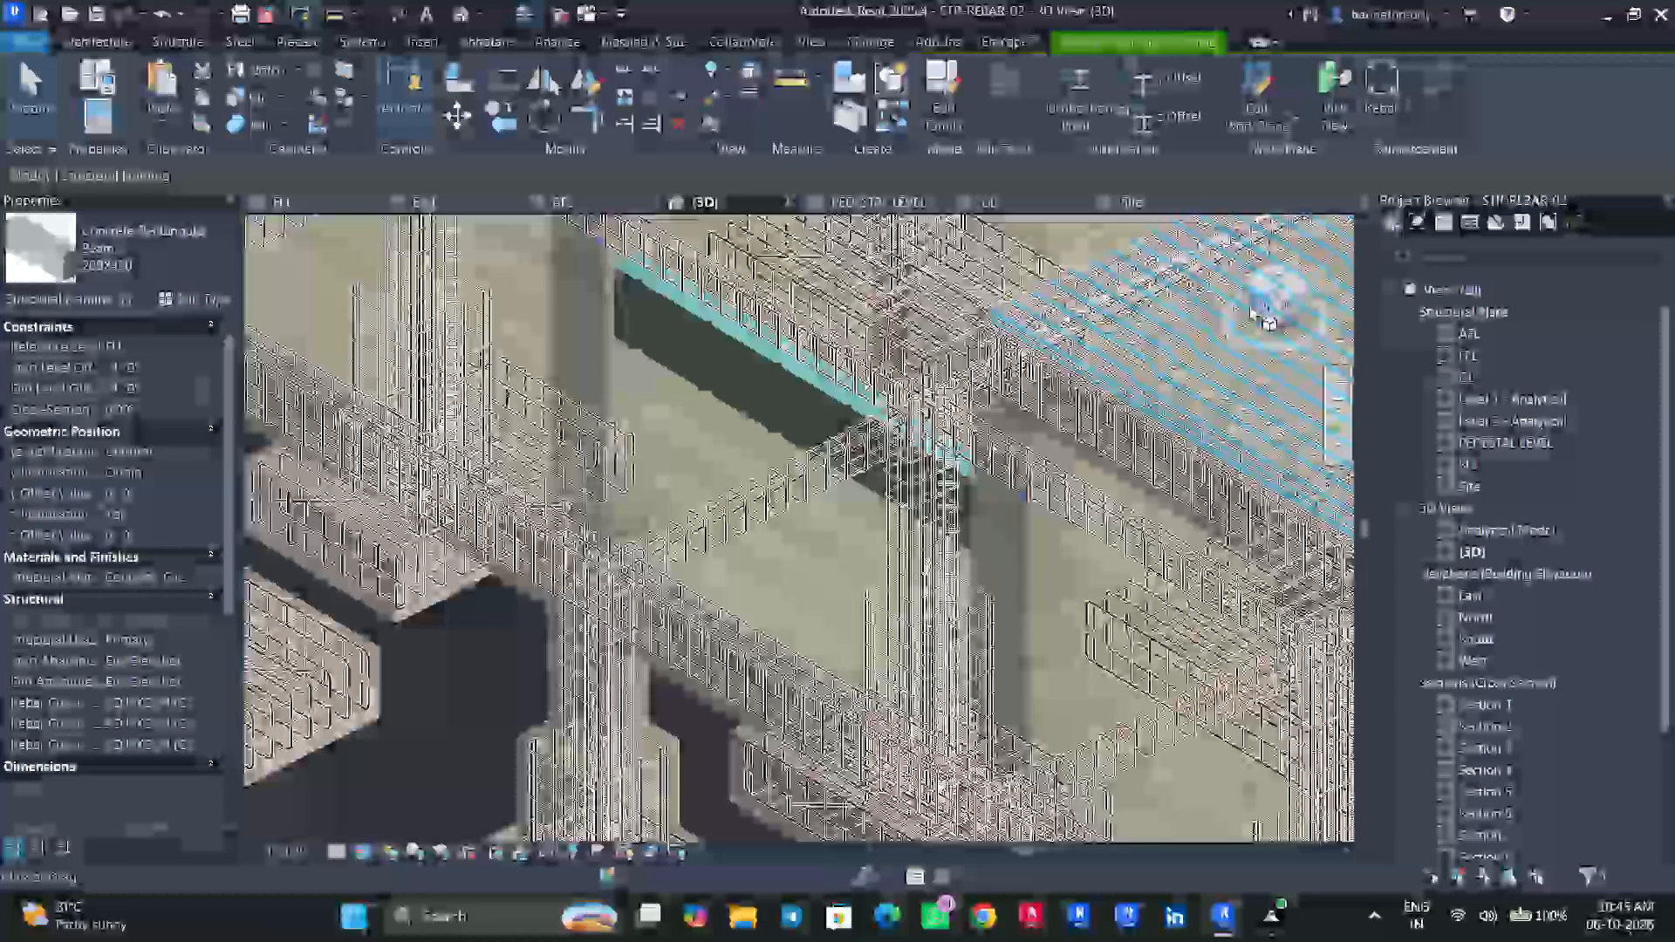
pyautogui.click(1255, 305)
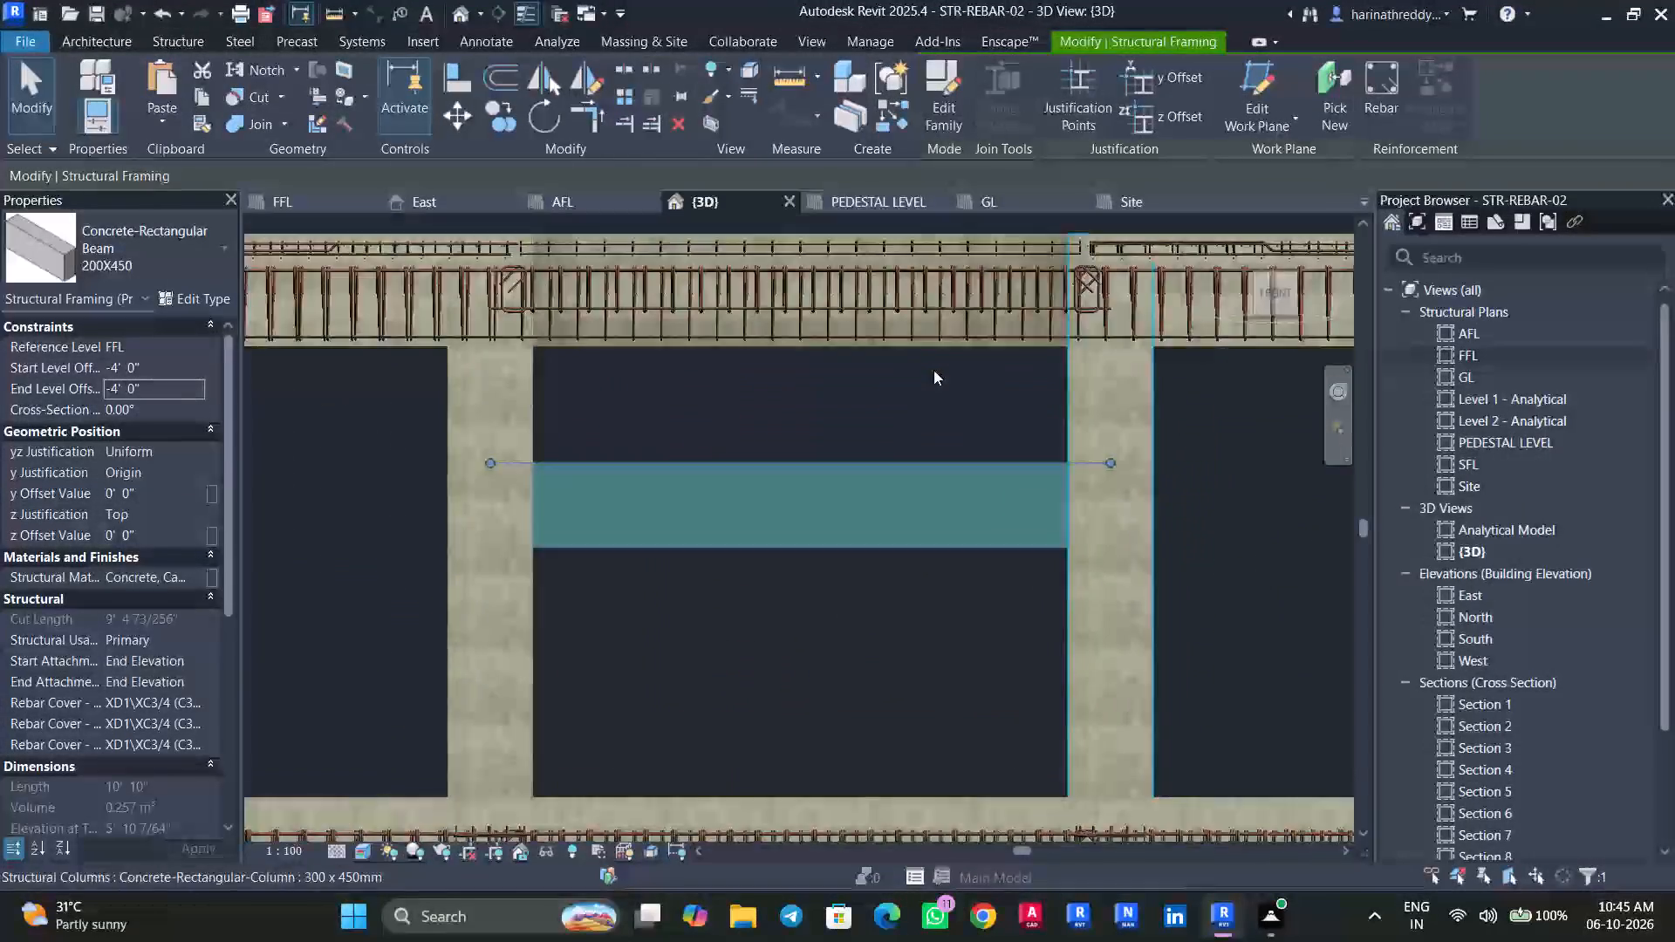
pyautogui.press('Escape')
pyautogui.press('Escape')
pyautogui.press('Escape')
# Set the start and end level offsets of the recess's front beam to -4' 6".
pyautogui.click(858, 498)
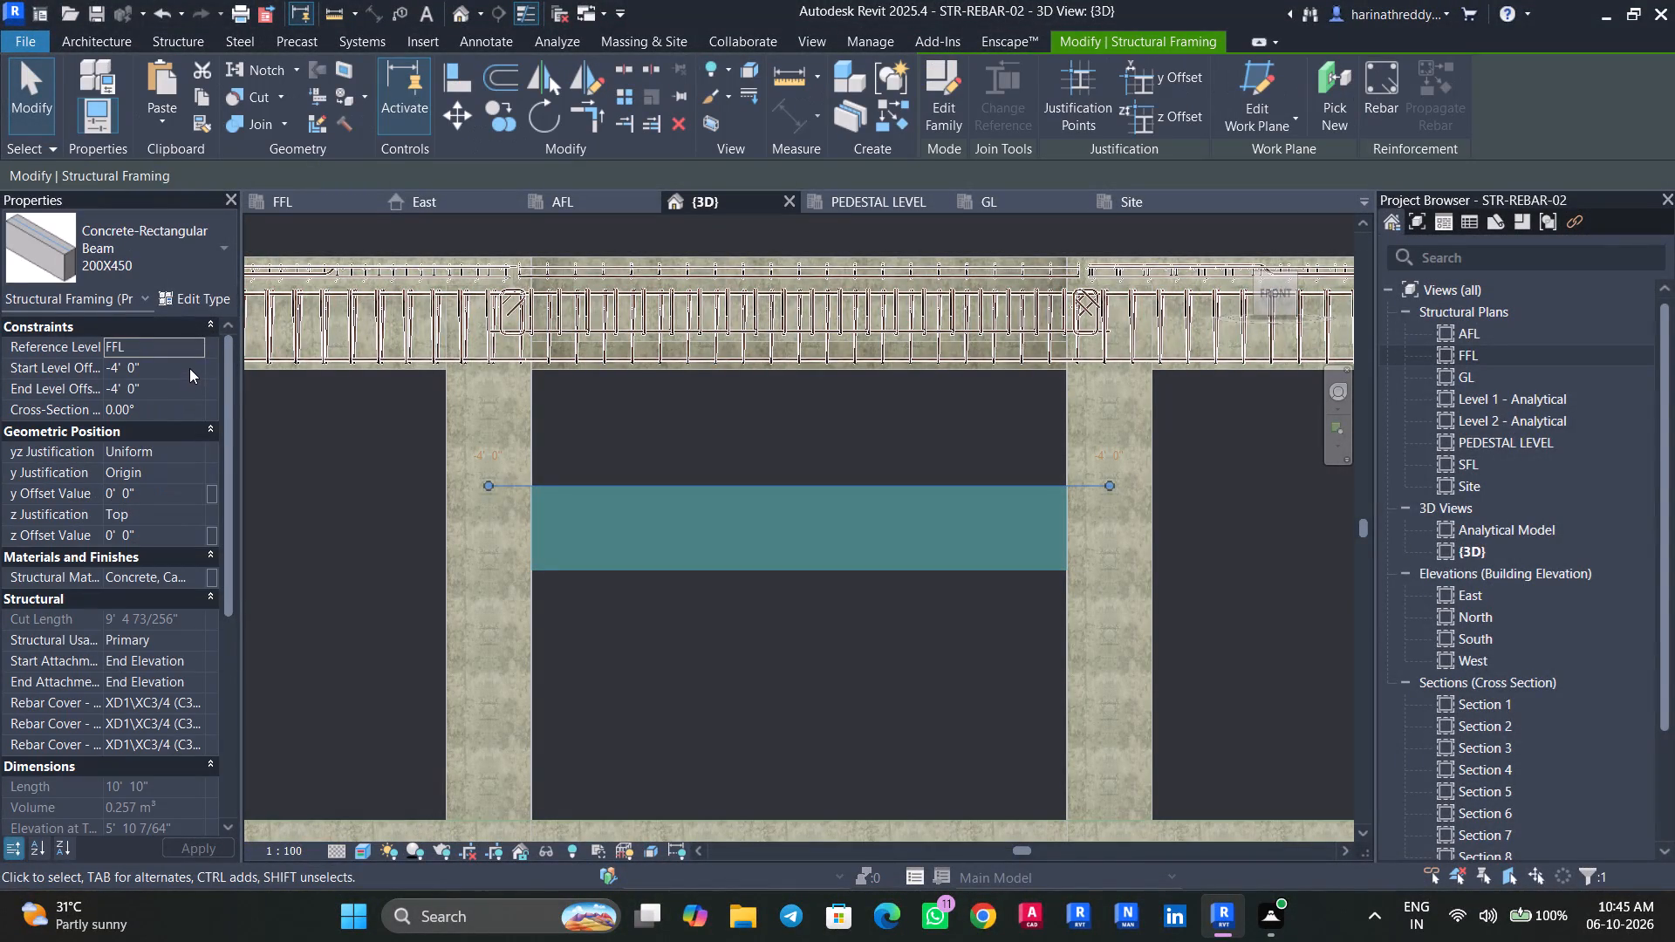
pyautogui.click(189, 368)
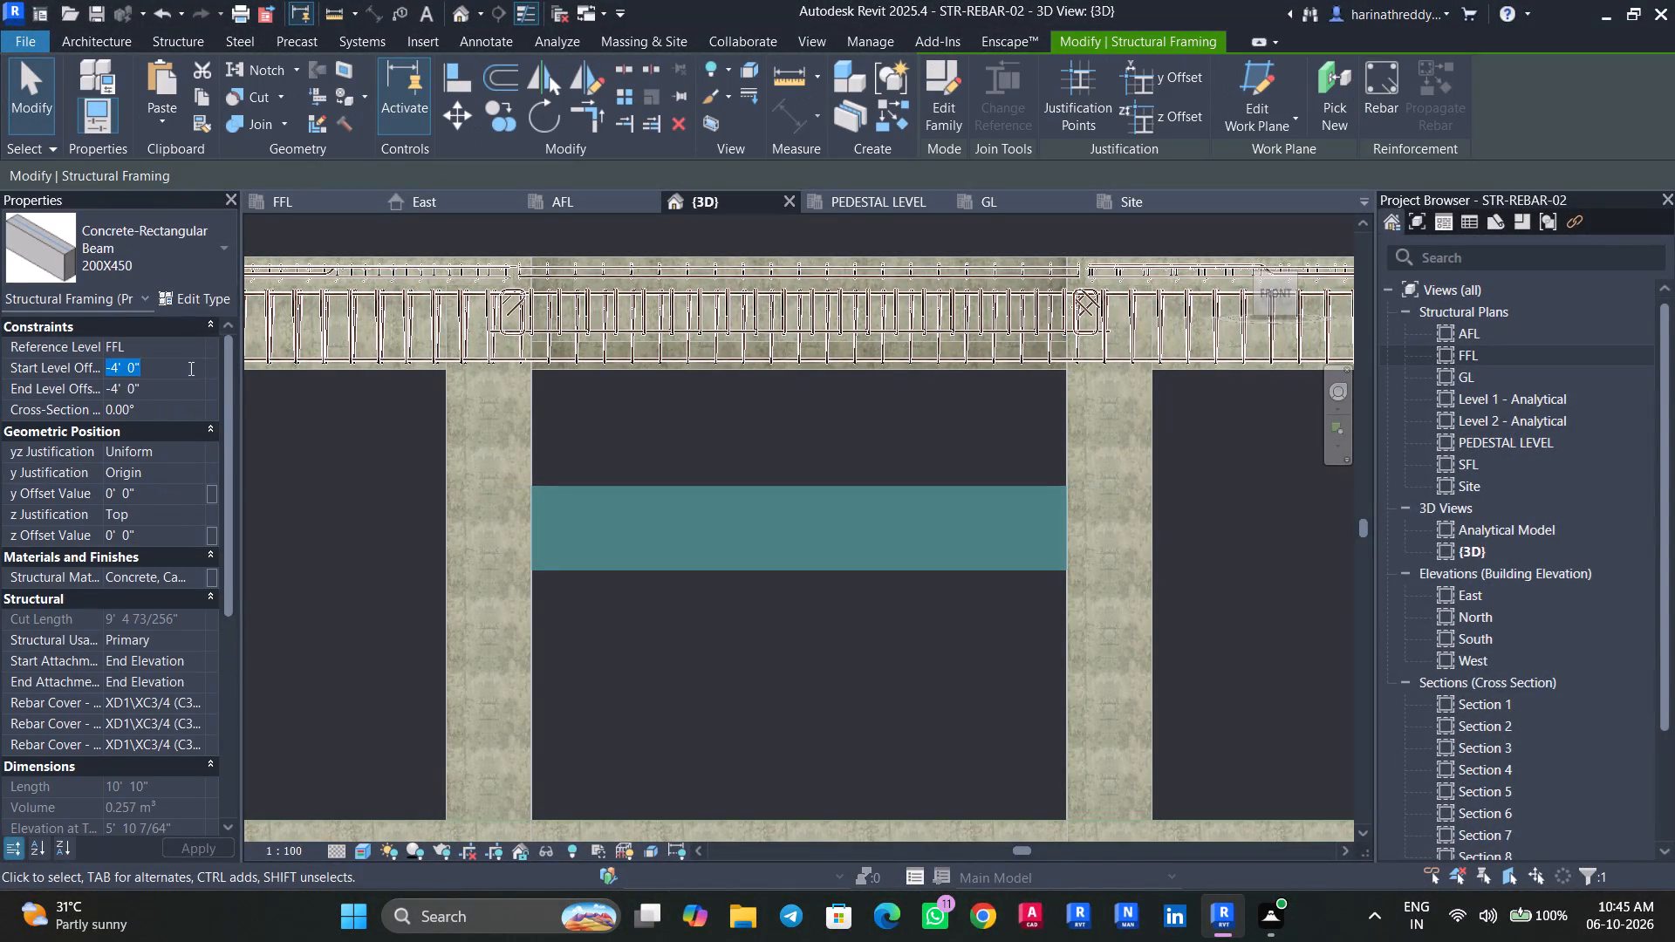
pyautogui.write("-4.5'")
pyautogui.press('Return')
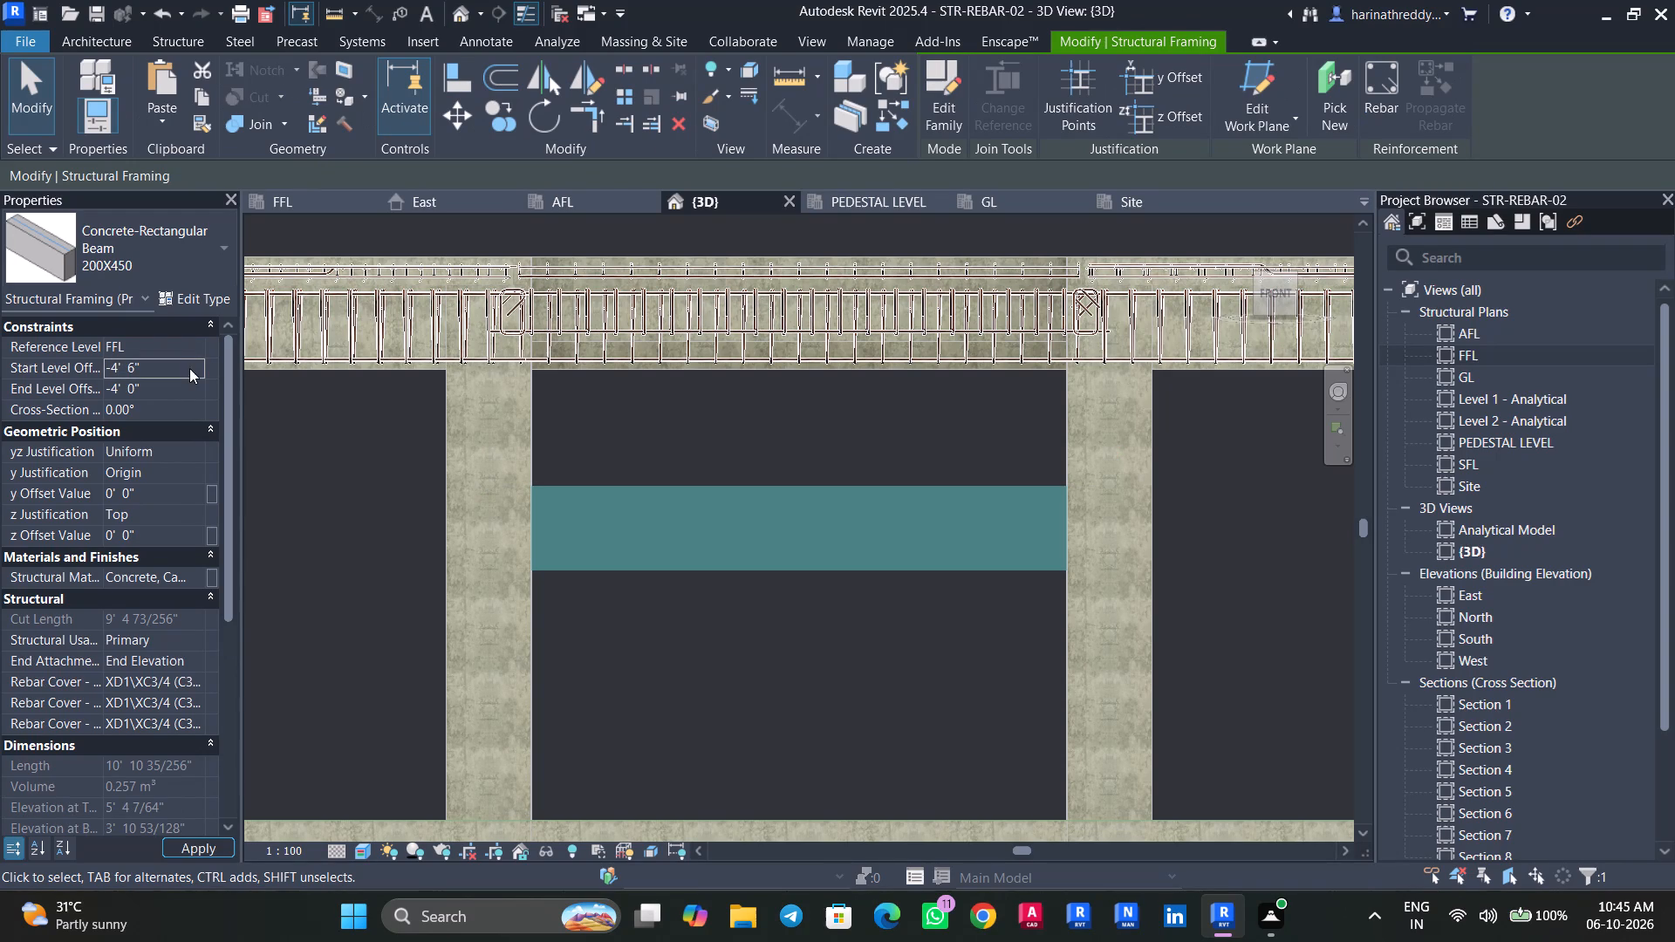
pyautogui.click(174, 391)
pyautogui.write('-4.5')
pyautogui.press("'")
pyautogui.press('Return')
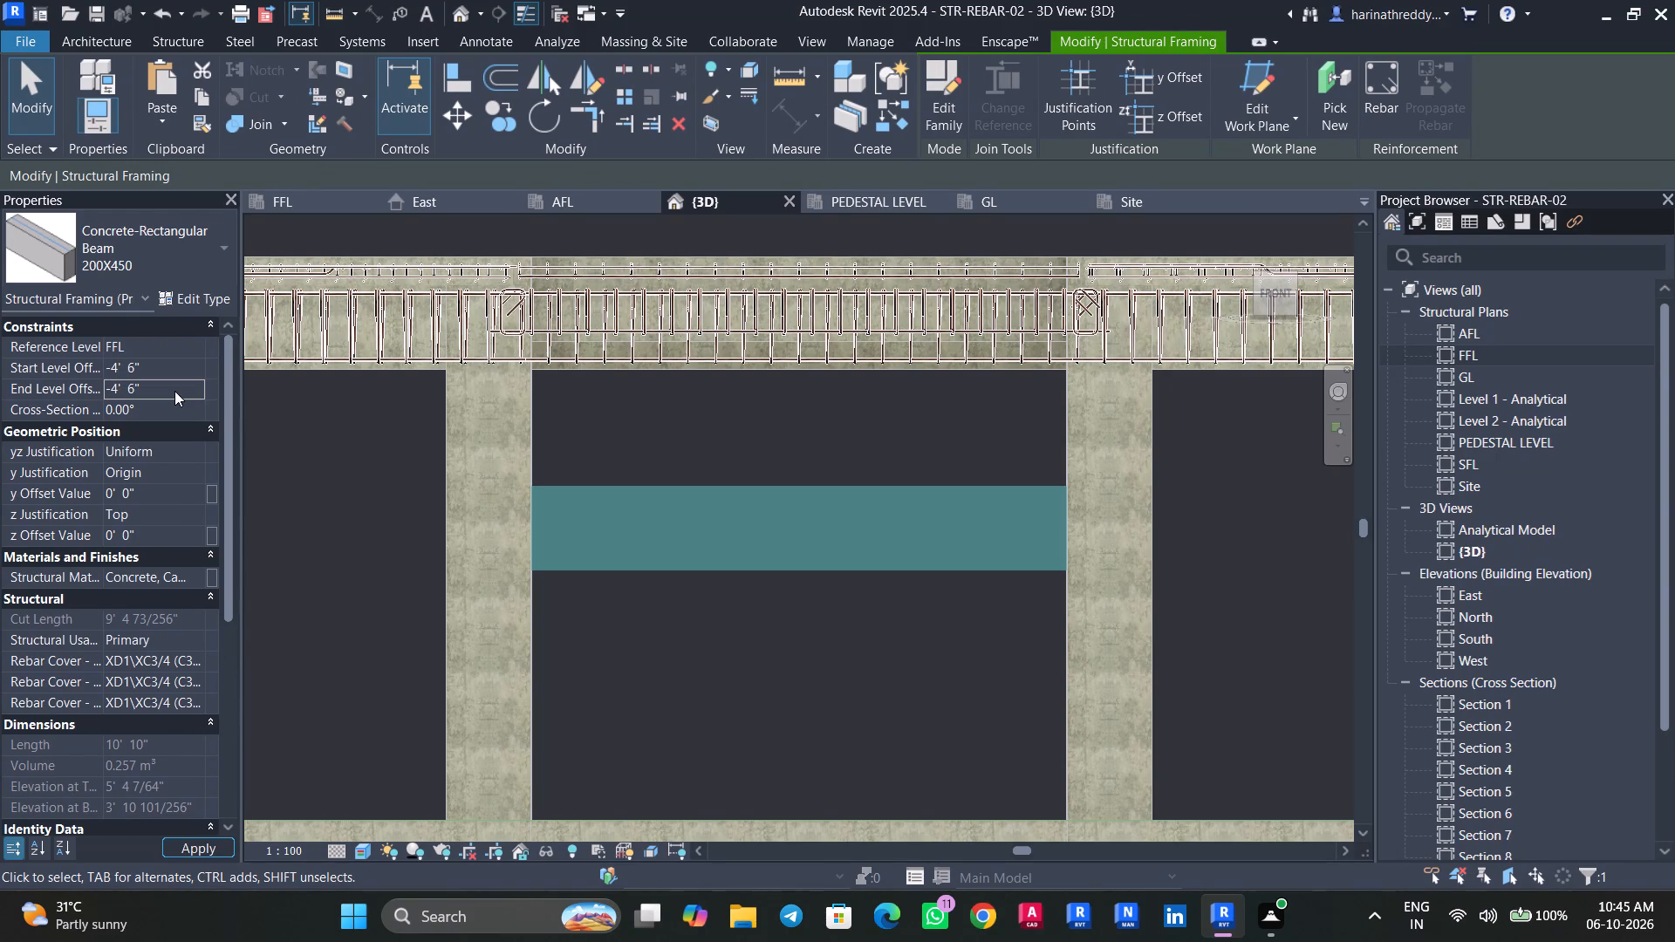
pyautogui.press('Escape')
pyautogui.press('Escape')
# Examine the lowered recess beam and the surrounding column, plinth beam and footing reinforcement from above.
pyautogui.keyDown('shift'); pyautogui.moveTo(756, 669); pyautogui.dragTo(687, 762, button='middle'); pyautogui.keyUp('shift')
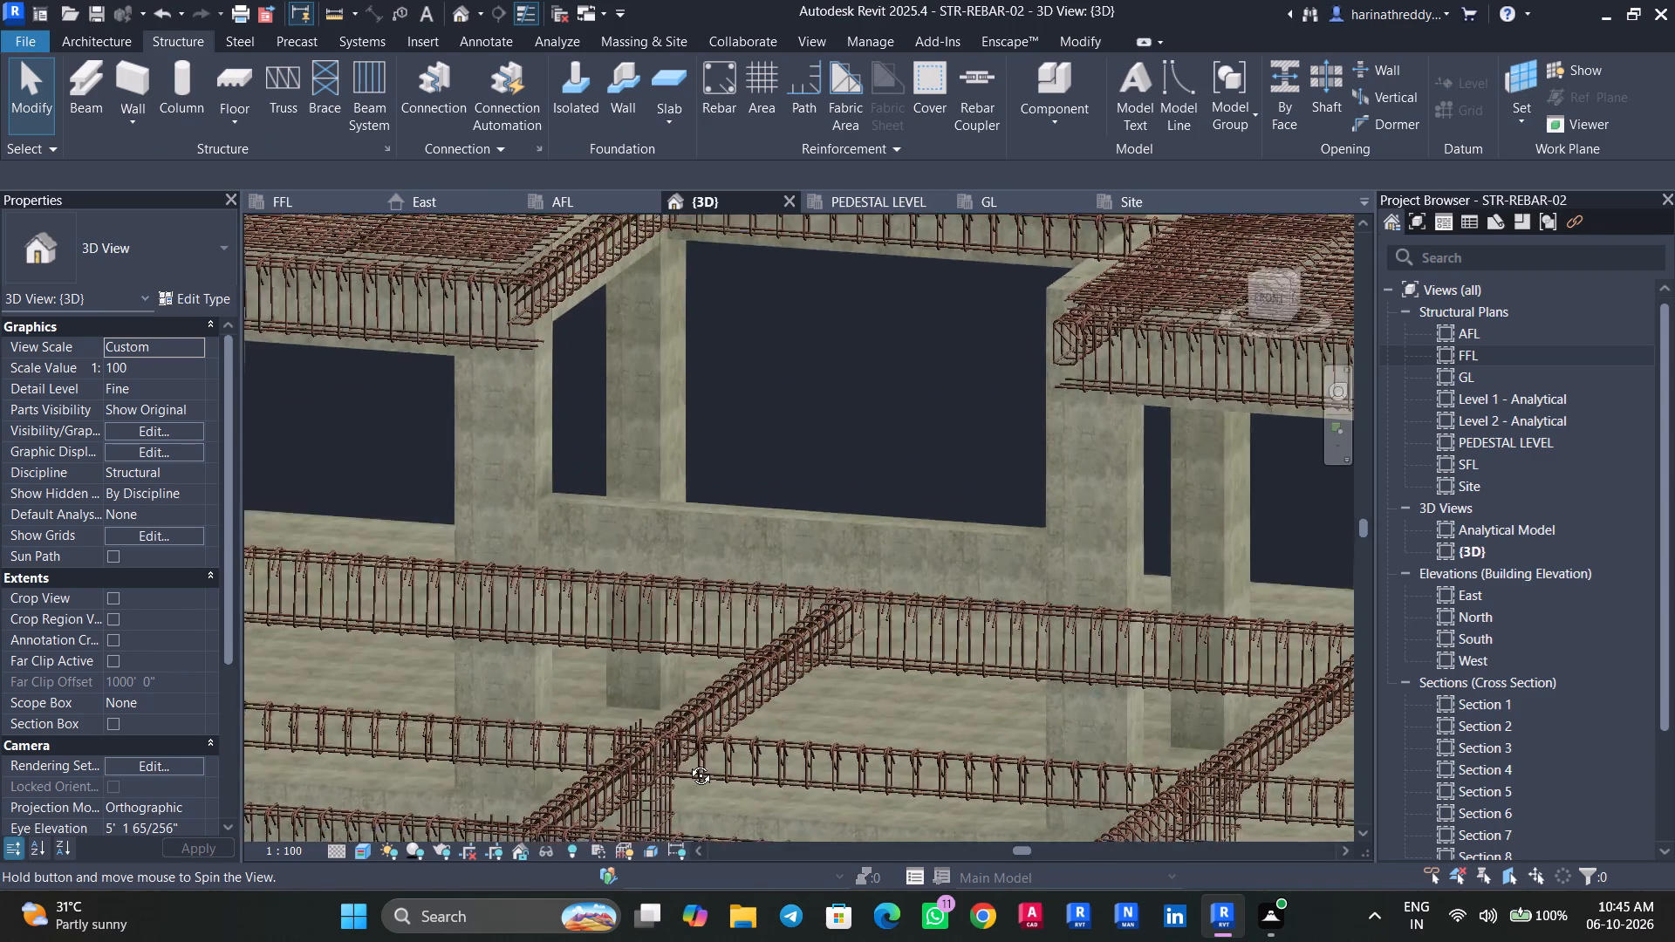
pyautogui.keyDown('shift'); pyautogui.moveTo(687, 762); pyautogui.dragTo(660, 813, button='middle'); pyautogui.keyUp('shift')
pyautogui.moveTo(741, 733); pyautogui.dragTo(817, 506, button='middle')
pyautogui.scroll(3, 648, 613)
pyautogui.scroll(-1, 648, 613)
pyautogui.scroll(2, 648, 613)
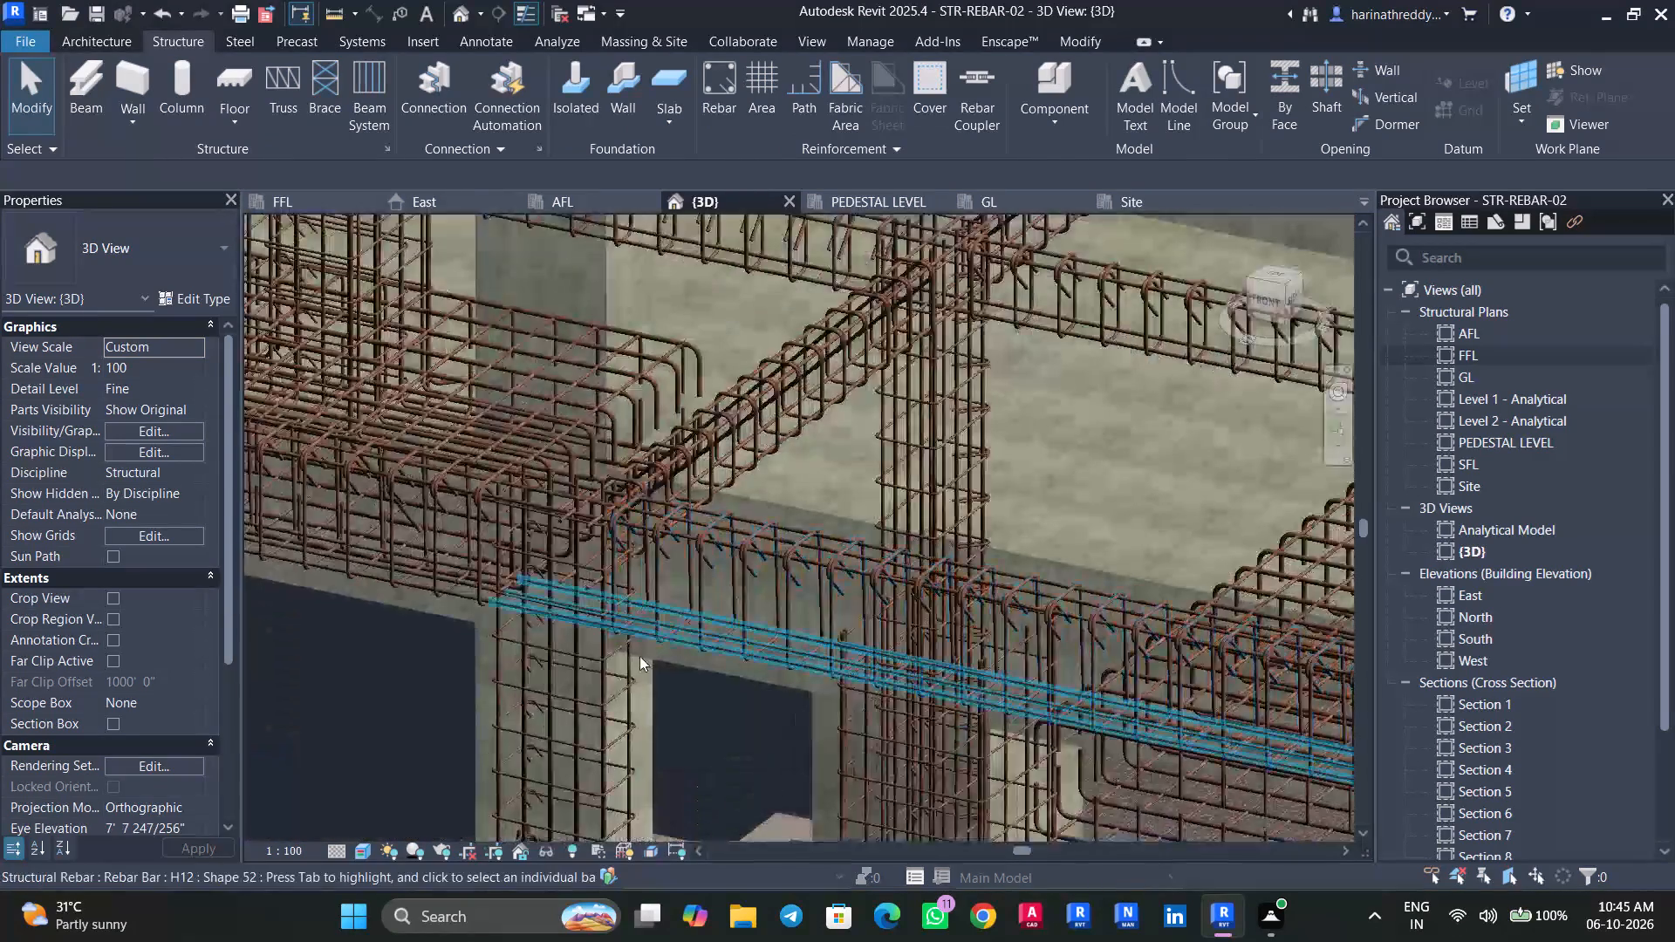
pyautogui.scroll(-8, 686, 515)
pyautogui.scroll(1, 686, 515)
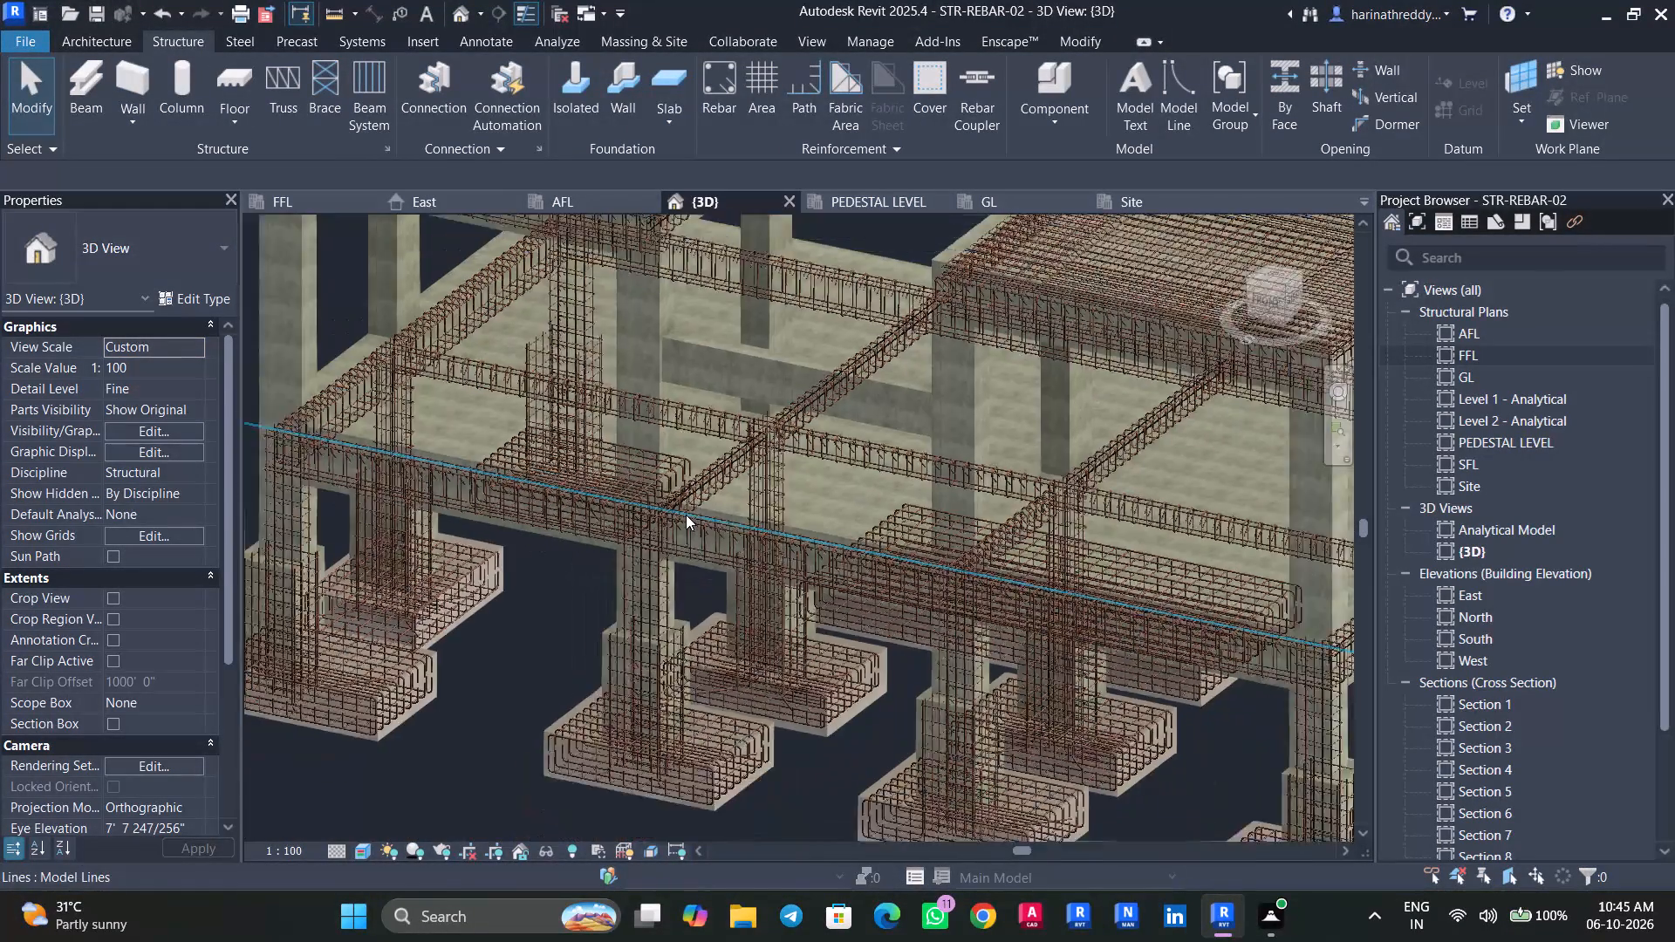
pyautogui.scroll(-3, 686, 515)
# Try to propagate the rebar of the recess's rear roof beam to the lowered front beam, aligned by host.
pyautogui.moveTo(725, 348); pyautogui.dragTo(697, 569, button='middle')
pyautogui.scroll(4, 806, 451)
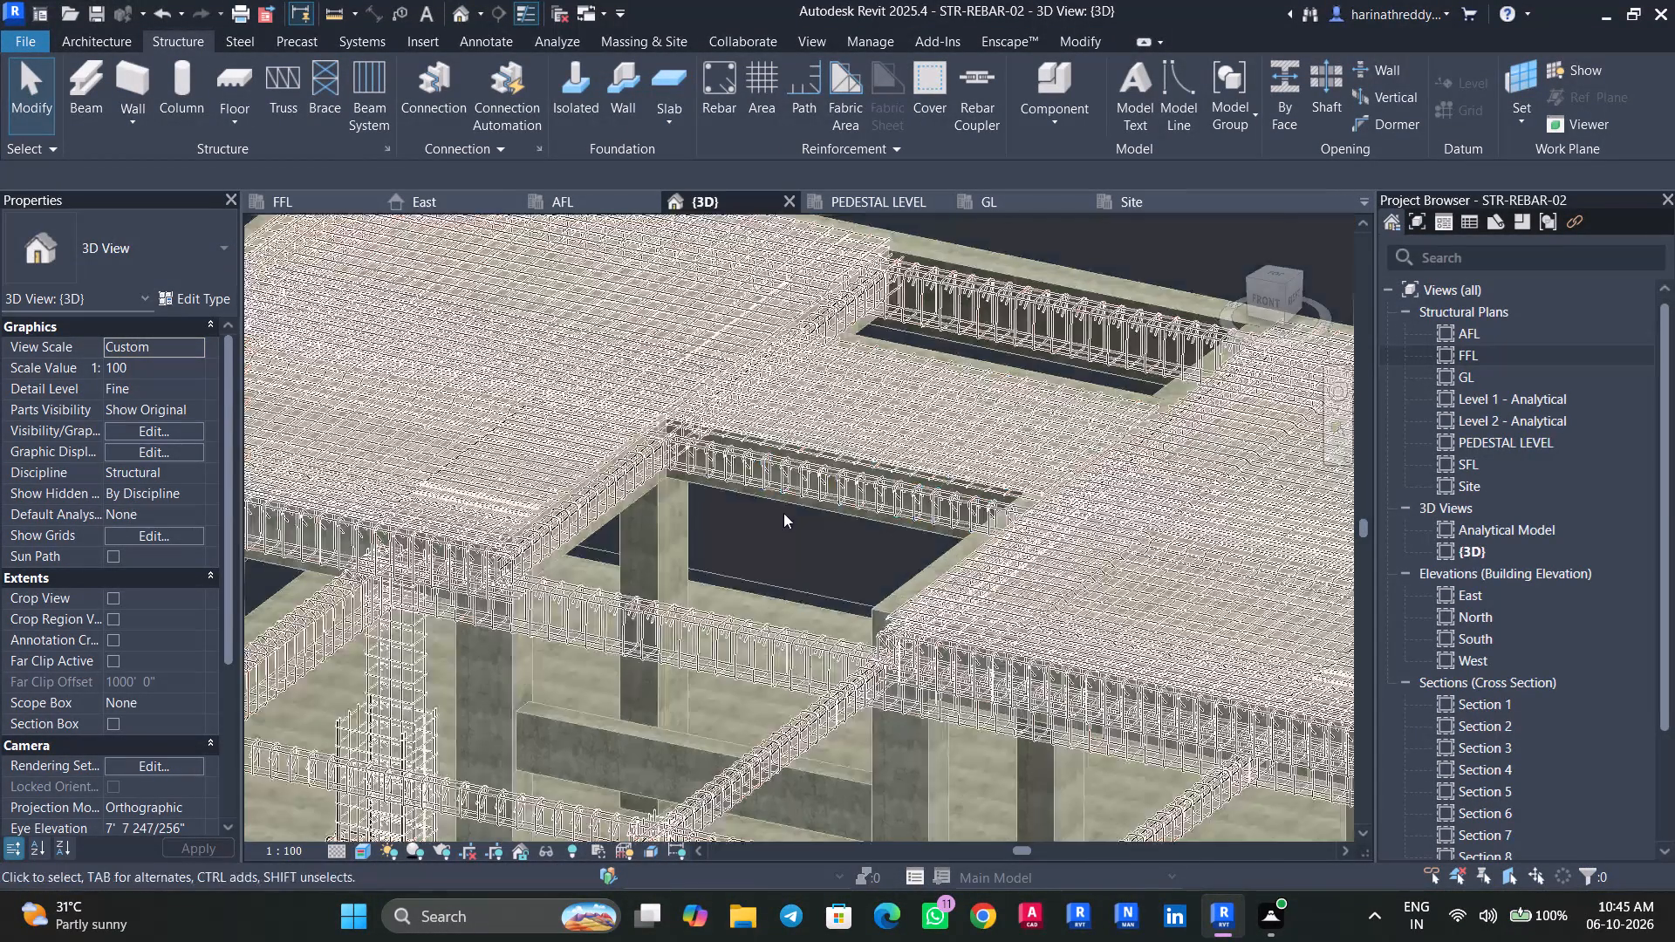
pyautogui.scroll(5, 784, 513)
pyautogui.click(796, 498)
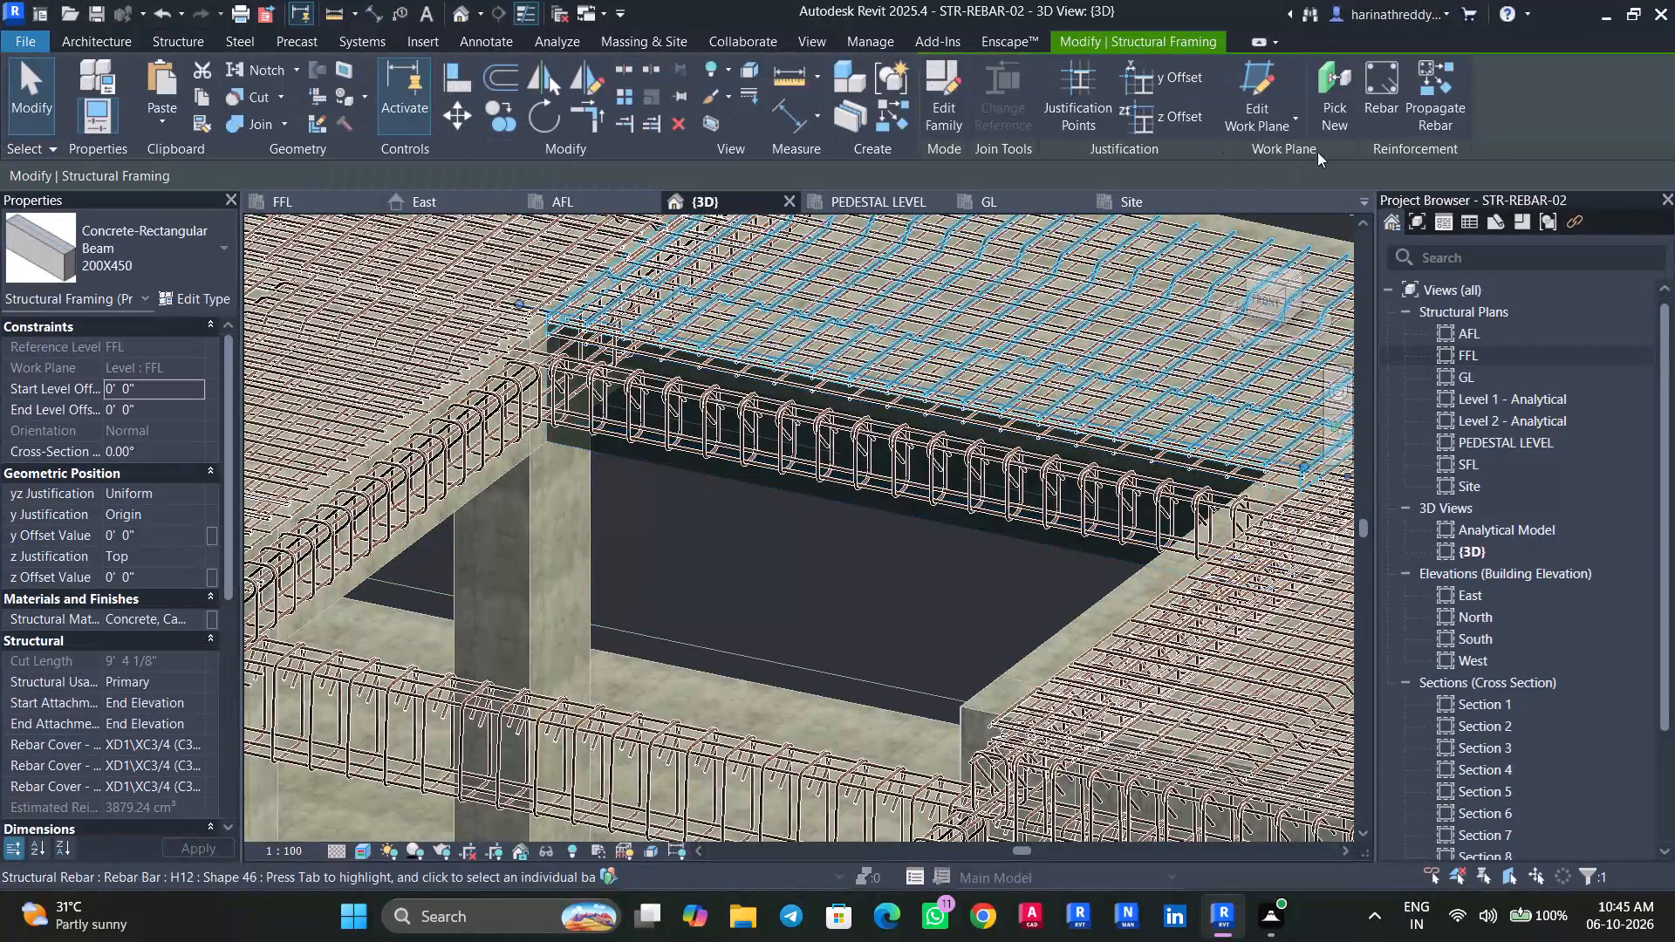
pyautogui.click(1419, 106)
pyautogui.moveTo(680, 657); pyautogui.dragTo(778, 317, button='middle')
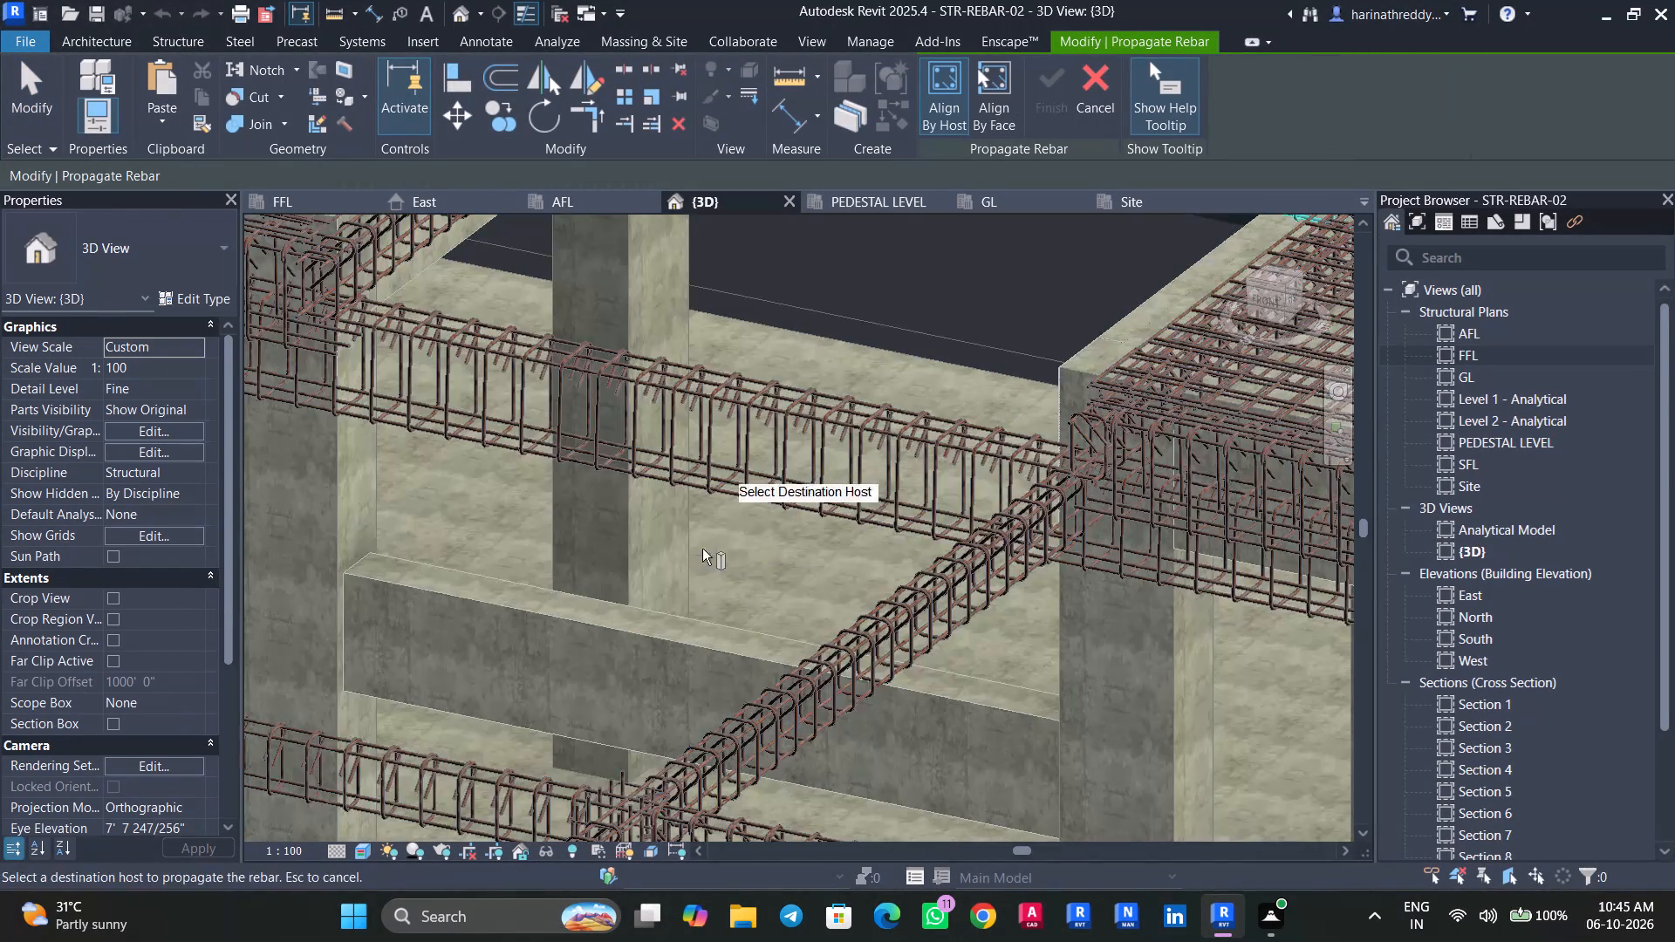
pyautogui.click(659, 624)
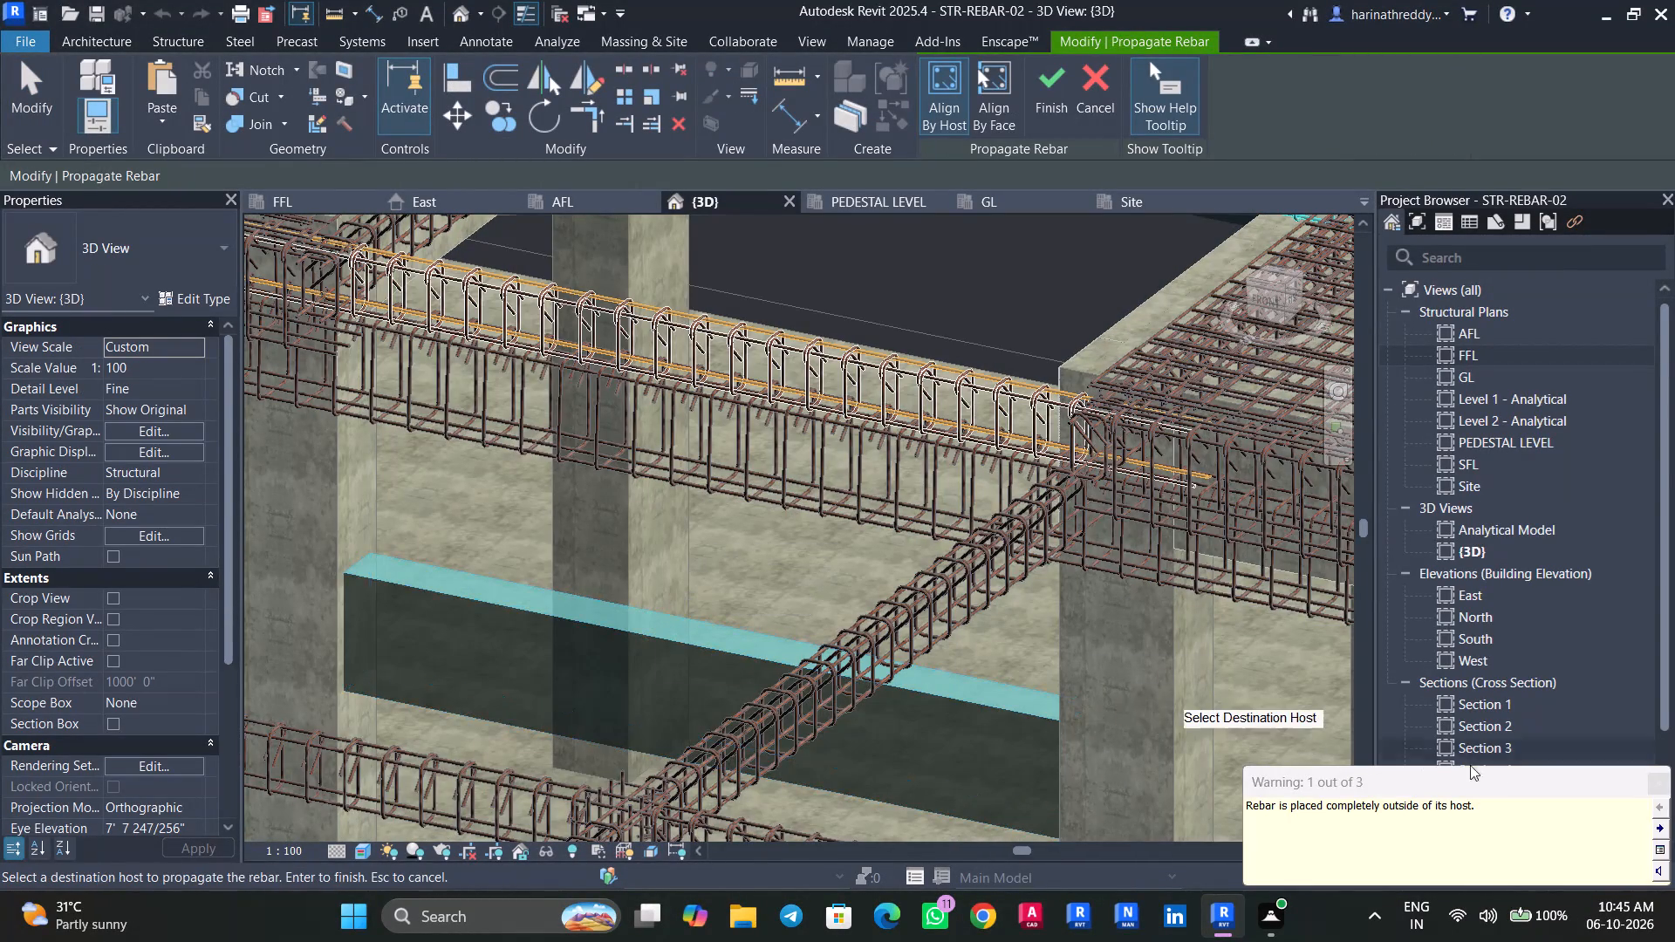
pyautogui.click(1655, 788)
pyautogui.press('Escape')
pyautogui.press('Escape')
# Examine the lowered front beam of the recess against the surrounding columns, plinth beams and footing reinforcement.
pyautogui.scroll(1, 684, 535)
pyautogui.scroll(-5, 684, 535)
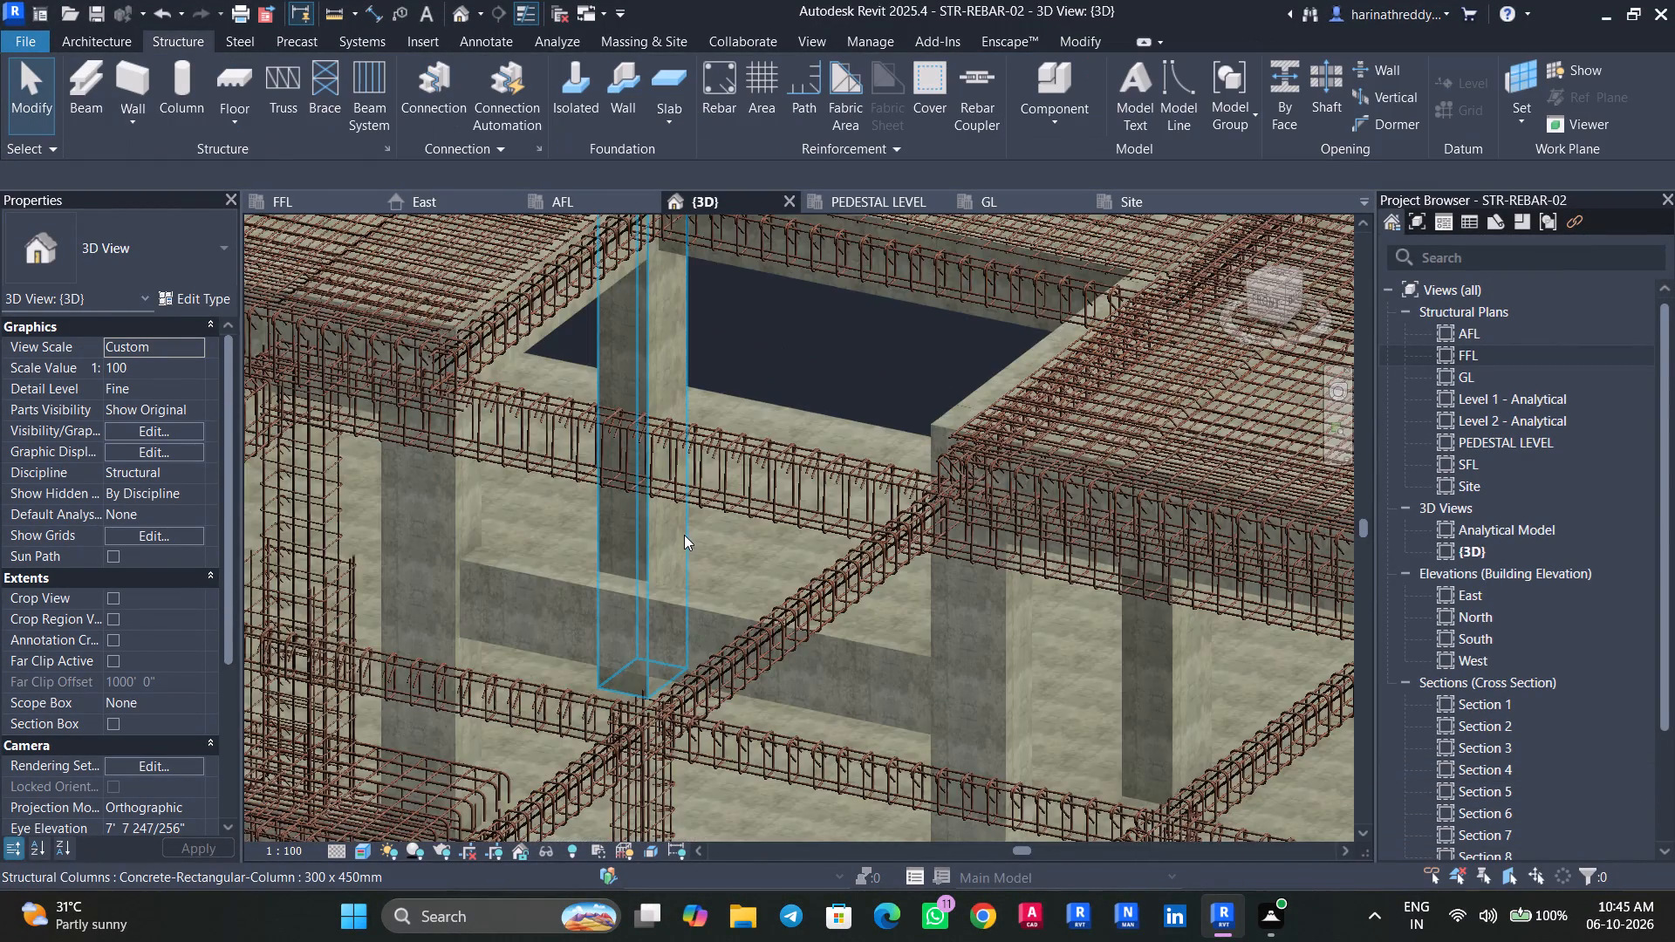
pyautogui.keyDown('shift'); pyautogui.moveTo(675, 544); pyautogui.dragTo(619, 620, button='middle'); pyautogui.keyUp('shift')
pyautogui.click(619, 591)
pyautogui.keyDown('shift'); pyautogui.moveTo(647, 535); pyautogui.dragTo(572, 627, button='middle'); pyautogui.keyUp('shift')
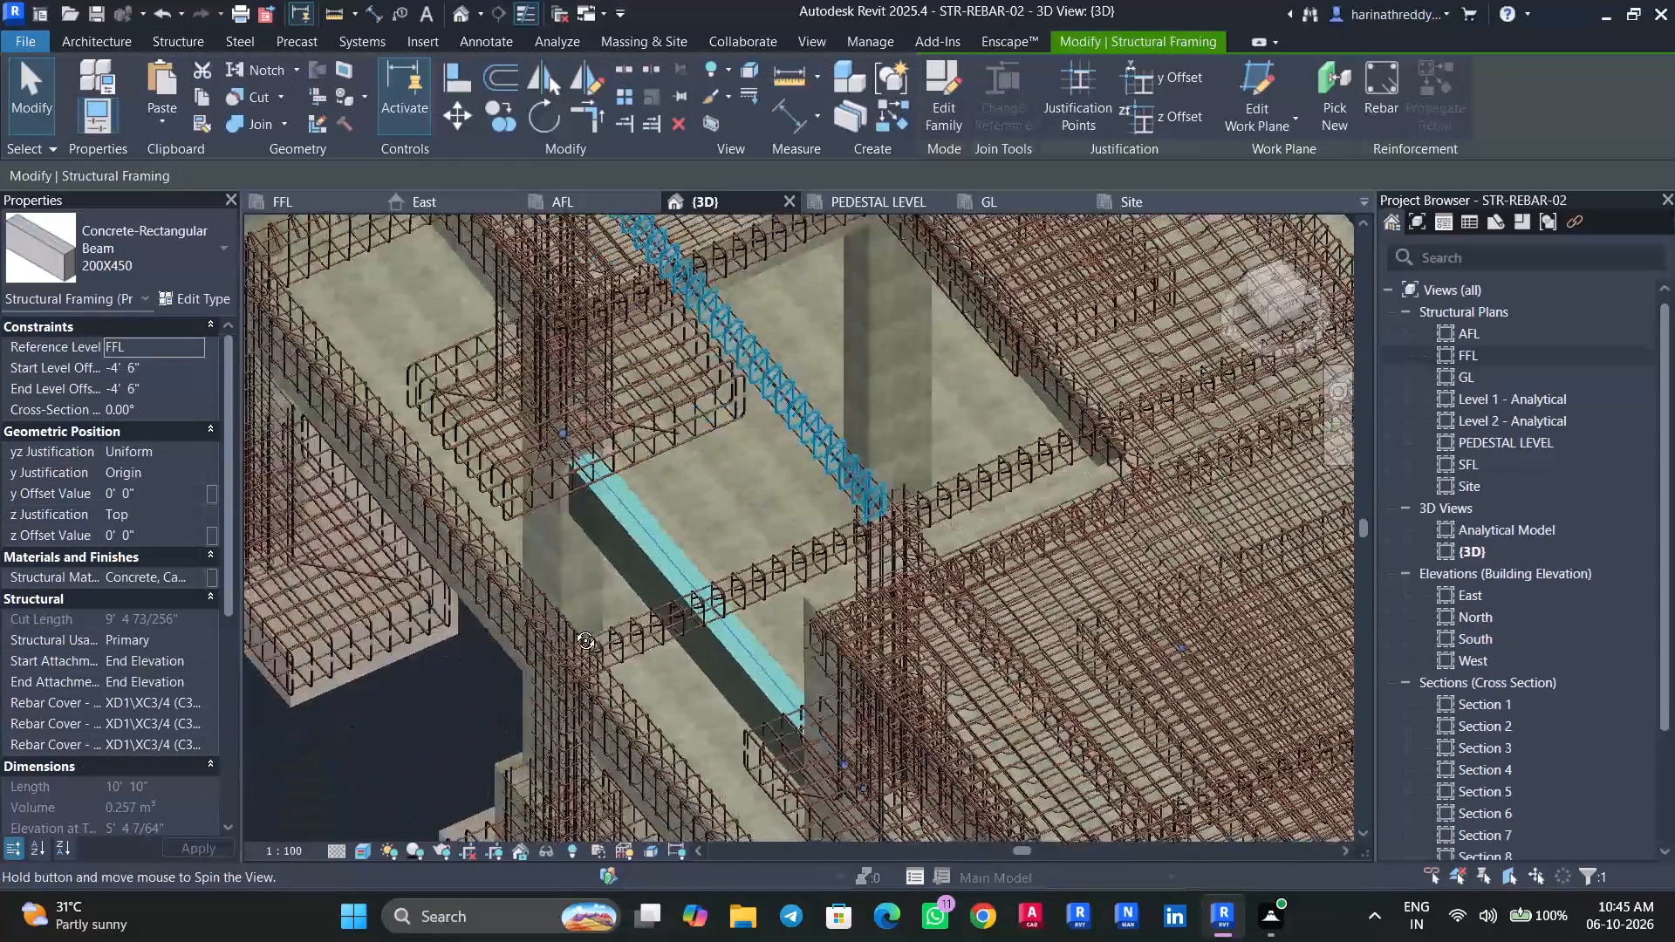
pyautogui.keyDown('shift'); pyautogui.moveTo(572, 627); pyautogui.dragTo(564, 639, button='middle'); pyautogui.keyUp('shift')
pyautogui.keyDown('shift'); pyautogui.moveTo(721, 459); pyautogui.dragTo(736, 441, button='middle'); pyautogui.keyUp('shift')
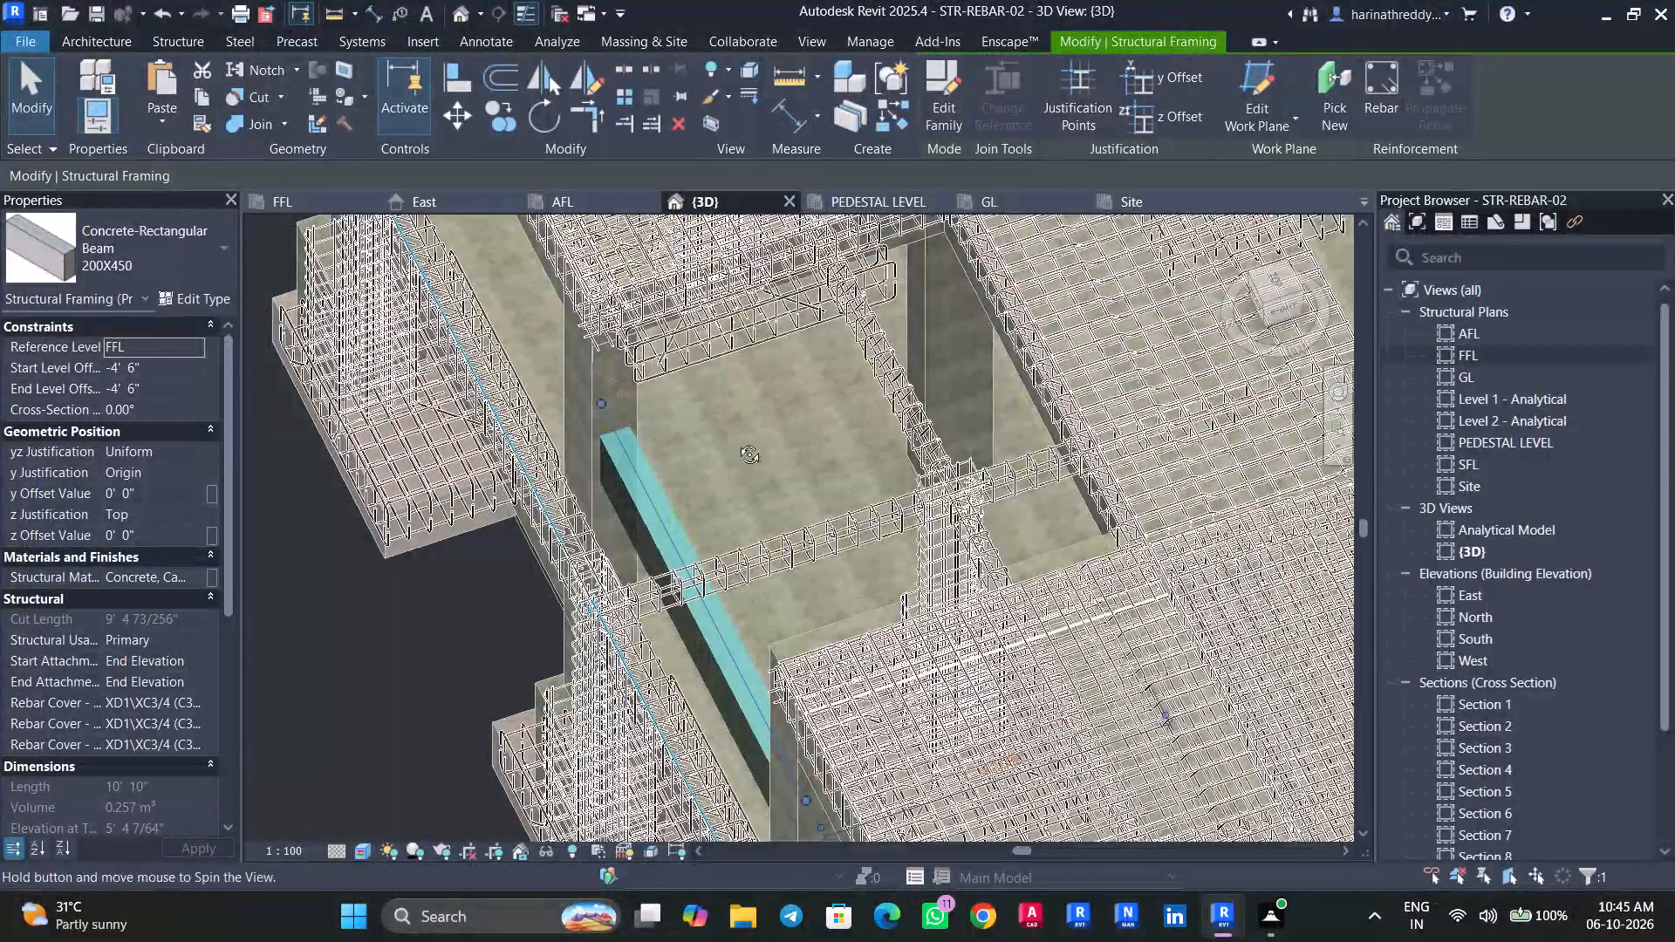
pyautogui.keyDown('shift'); pyautogui.moveTo(736, 441); pyautogui.dragTo(848, 297, button='middle'); pyautogui.keyUp('shift')
pyautogui.press('Escape')
pyautogui.press('Escape')
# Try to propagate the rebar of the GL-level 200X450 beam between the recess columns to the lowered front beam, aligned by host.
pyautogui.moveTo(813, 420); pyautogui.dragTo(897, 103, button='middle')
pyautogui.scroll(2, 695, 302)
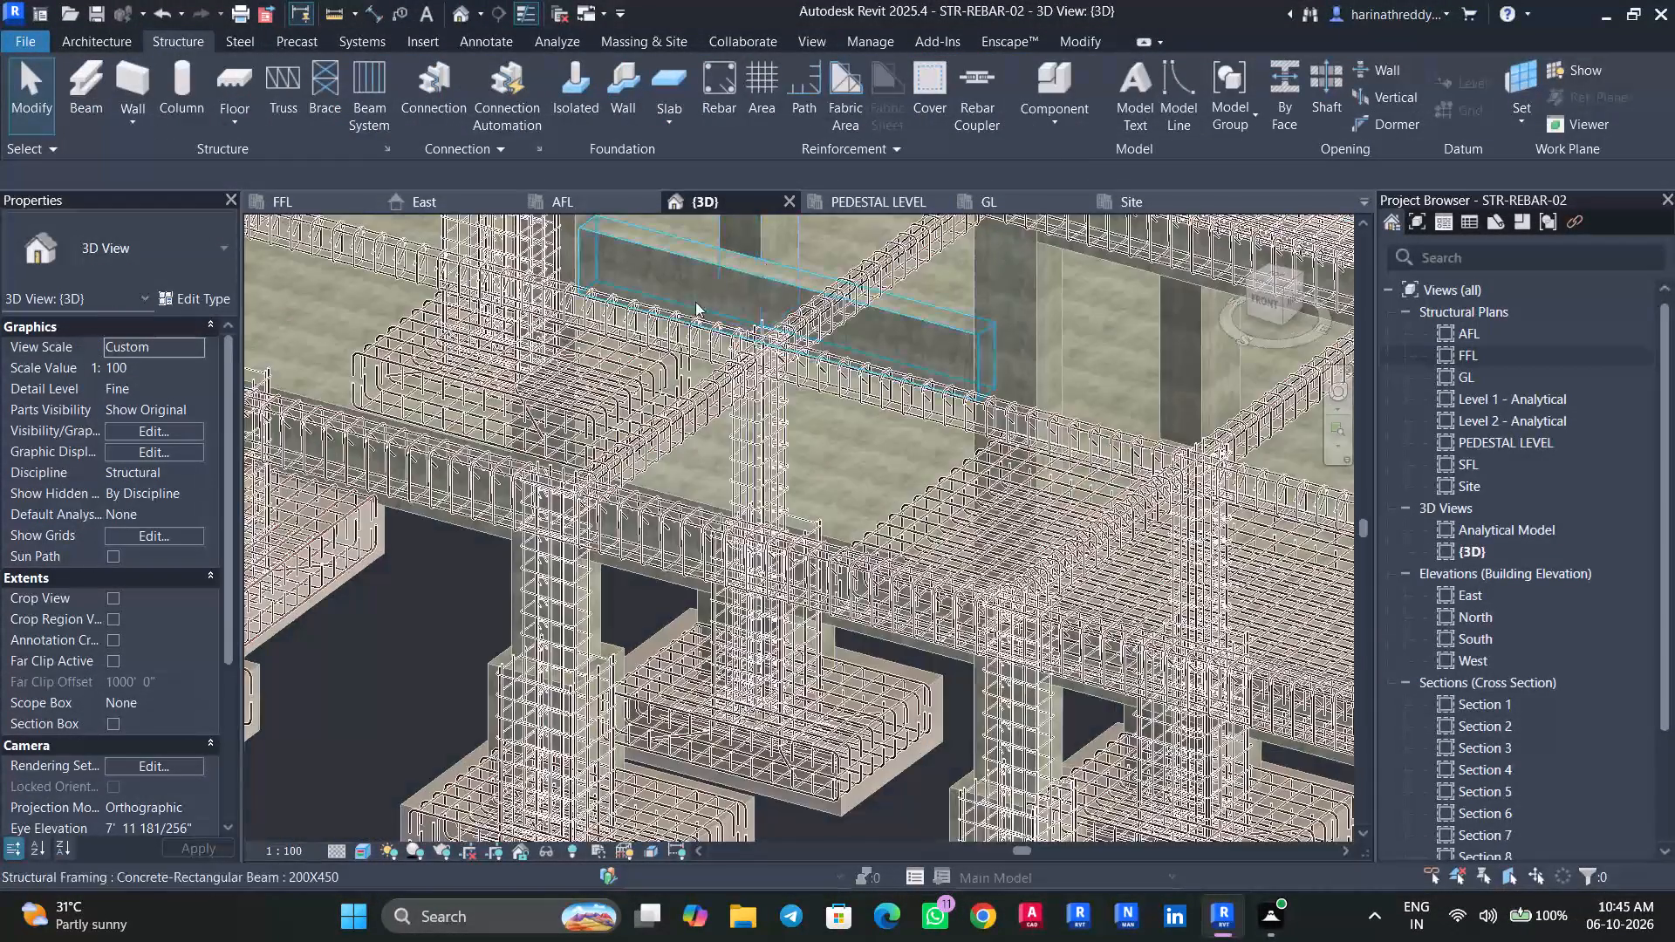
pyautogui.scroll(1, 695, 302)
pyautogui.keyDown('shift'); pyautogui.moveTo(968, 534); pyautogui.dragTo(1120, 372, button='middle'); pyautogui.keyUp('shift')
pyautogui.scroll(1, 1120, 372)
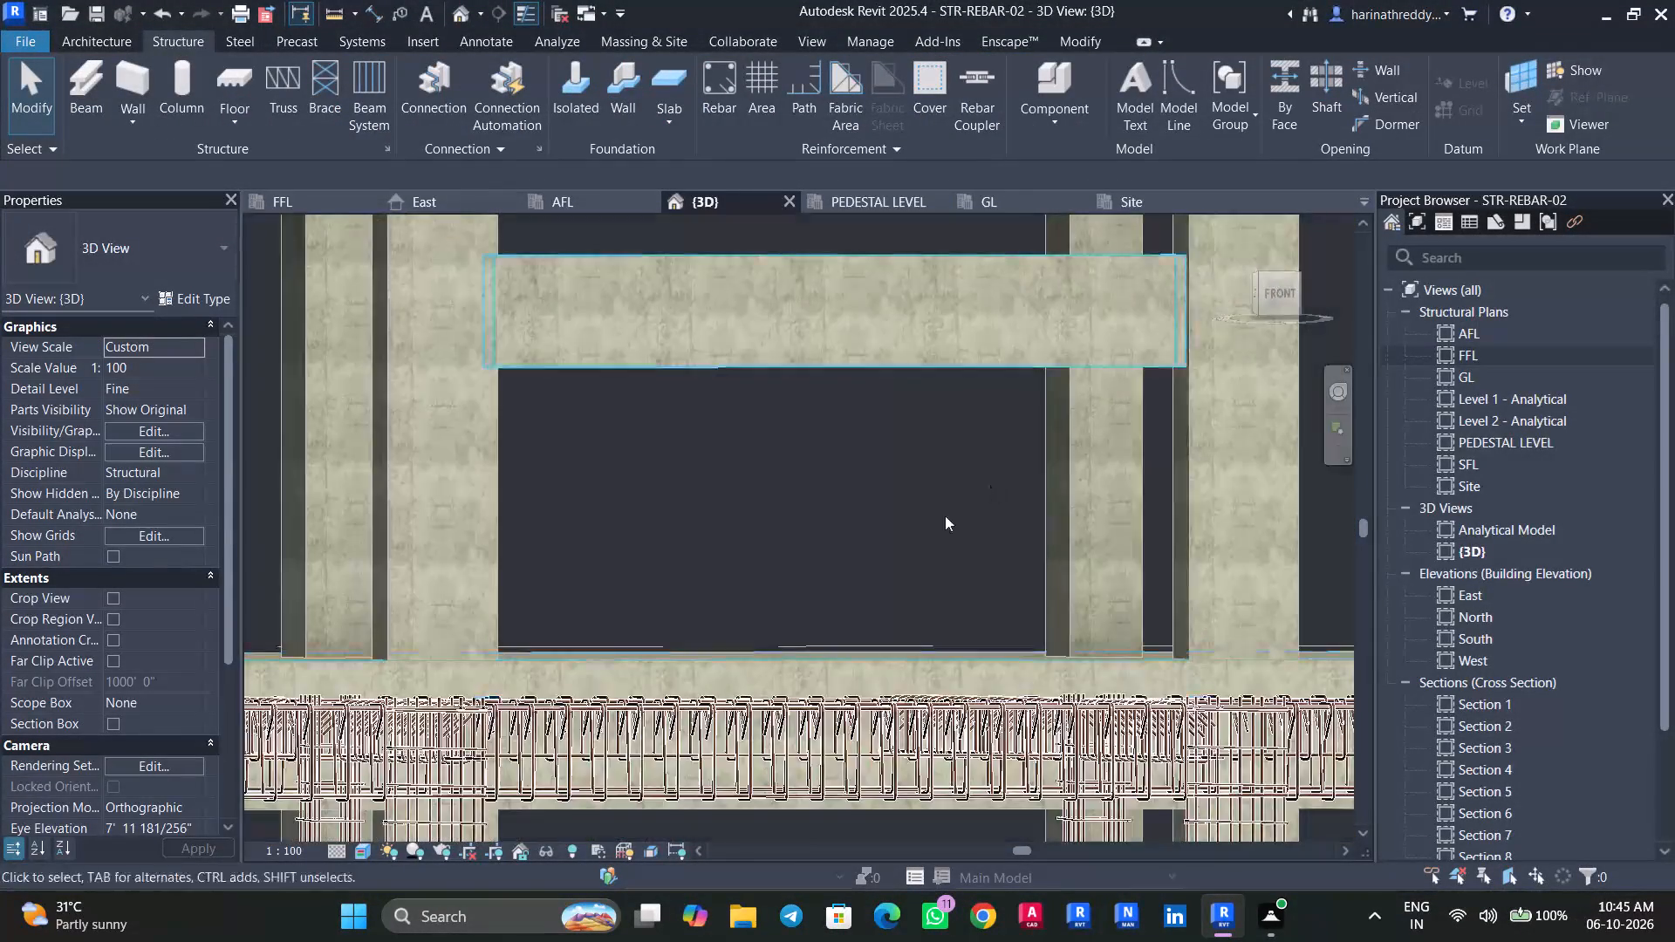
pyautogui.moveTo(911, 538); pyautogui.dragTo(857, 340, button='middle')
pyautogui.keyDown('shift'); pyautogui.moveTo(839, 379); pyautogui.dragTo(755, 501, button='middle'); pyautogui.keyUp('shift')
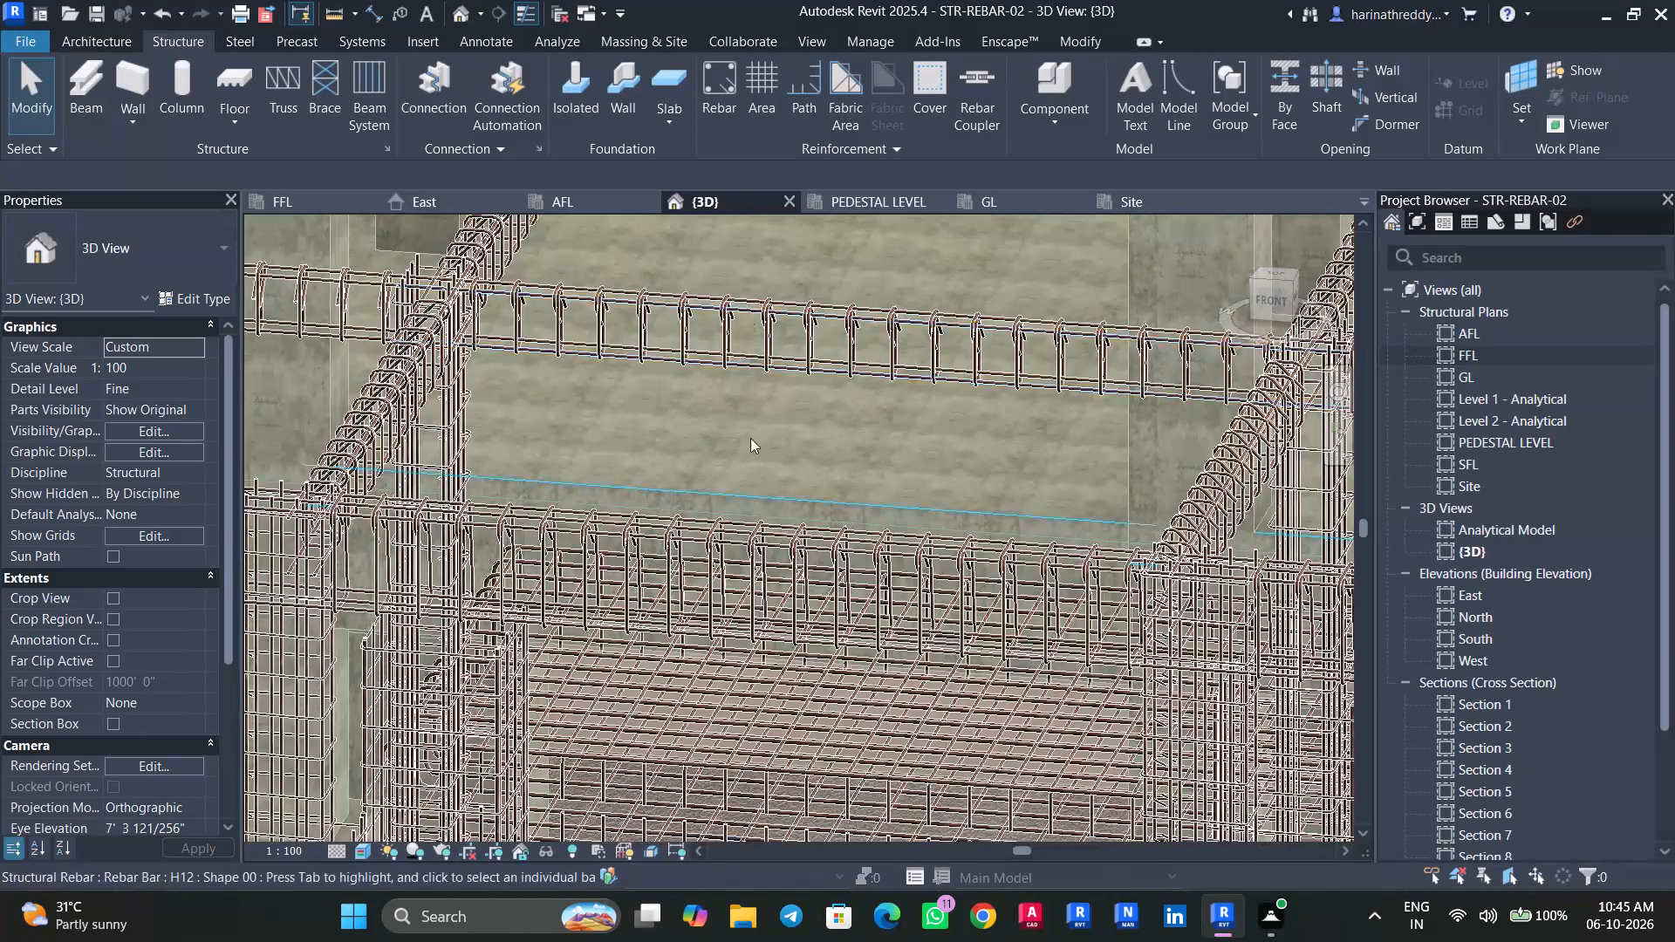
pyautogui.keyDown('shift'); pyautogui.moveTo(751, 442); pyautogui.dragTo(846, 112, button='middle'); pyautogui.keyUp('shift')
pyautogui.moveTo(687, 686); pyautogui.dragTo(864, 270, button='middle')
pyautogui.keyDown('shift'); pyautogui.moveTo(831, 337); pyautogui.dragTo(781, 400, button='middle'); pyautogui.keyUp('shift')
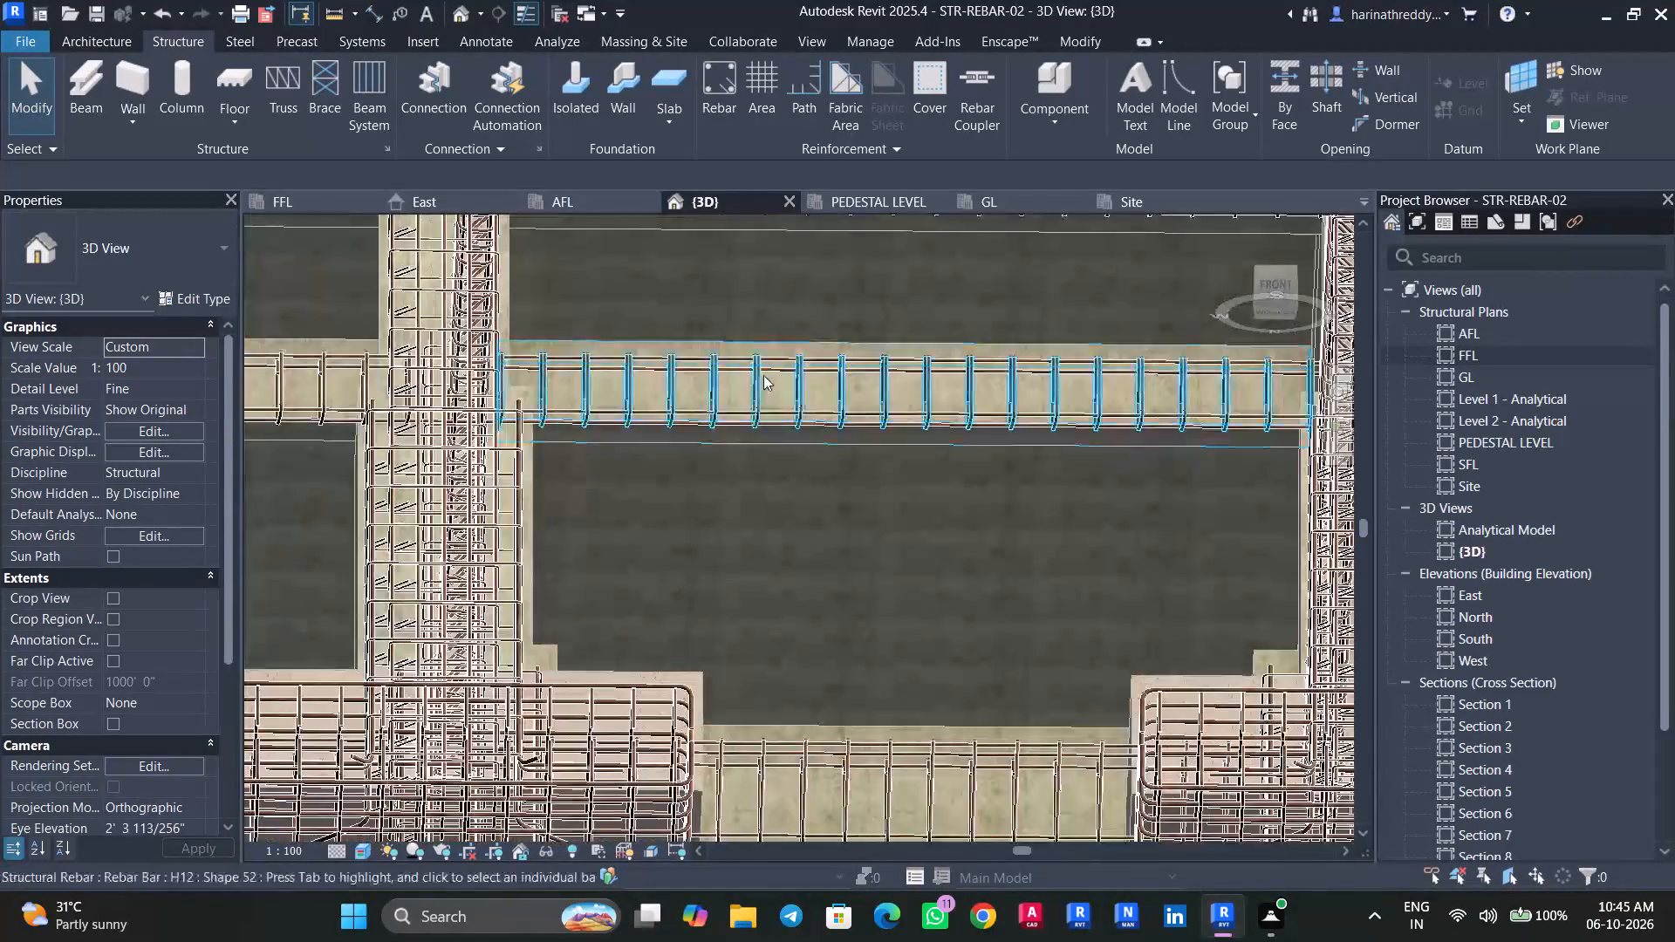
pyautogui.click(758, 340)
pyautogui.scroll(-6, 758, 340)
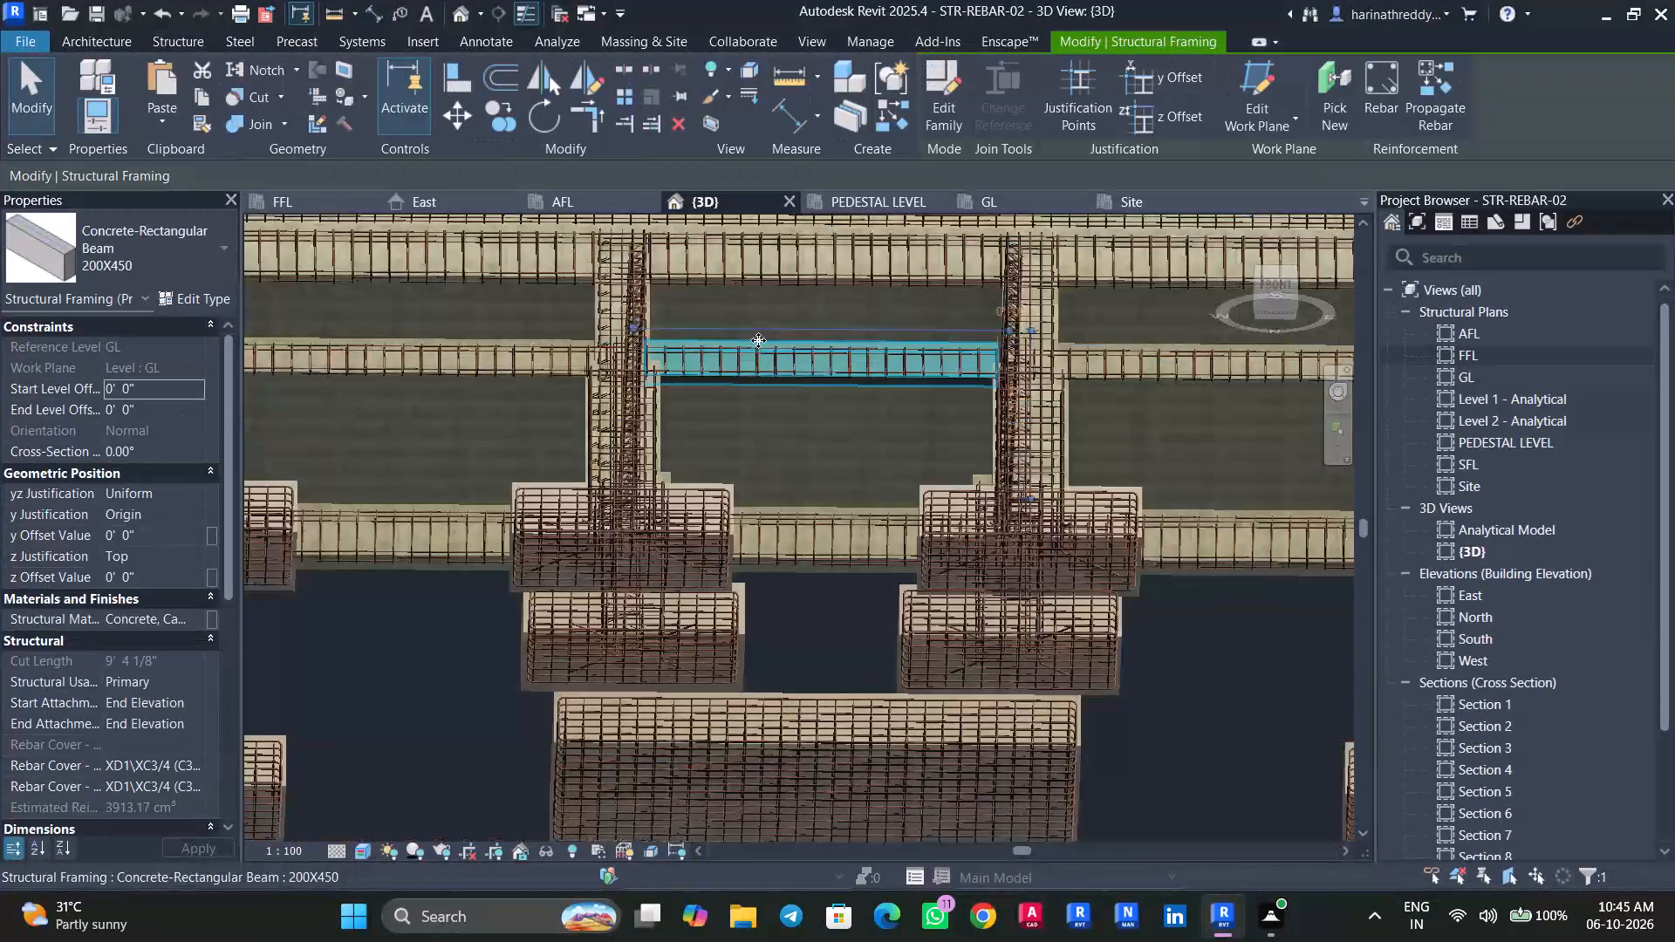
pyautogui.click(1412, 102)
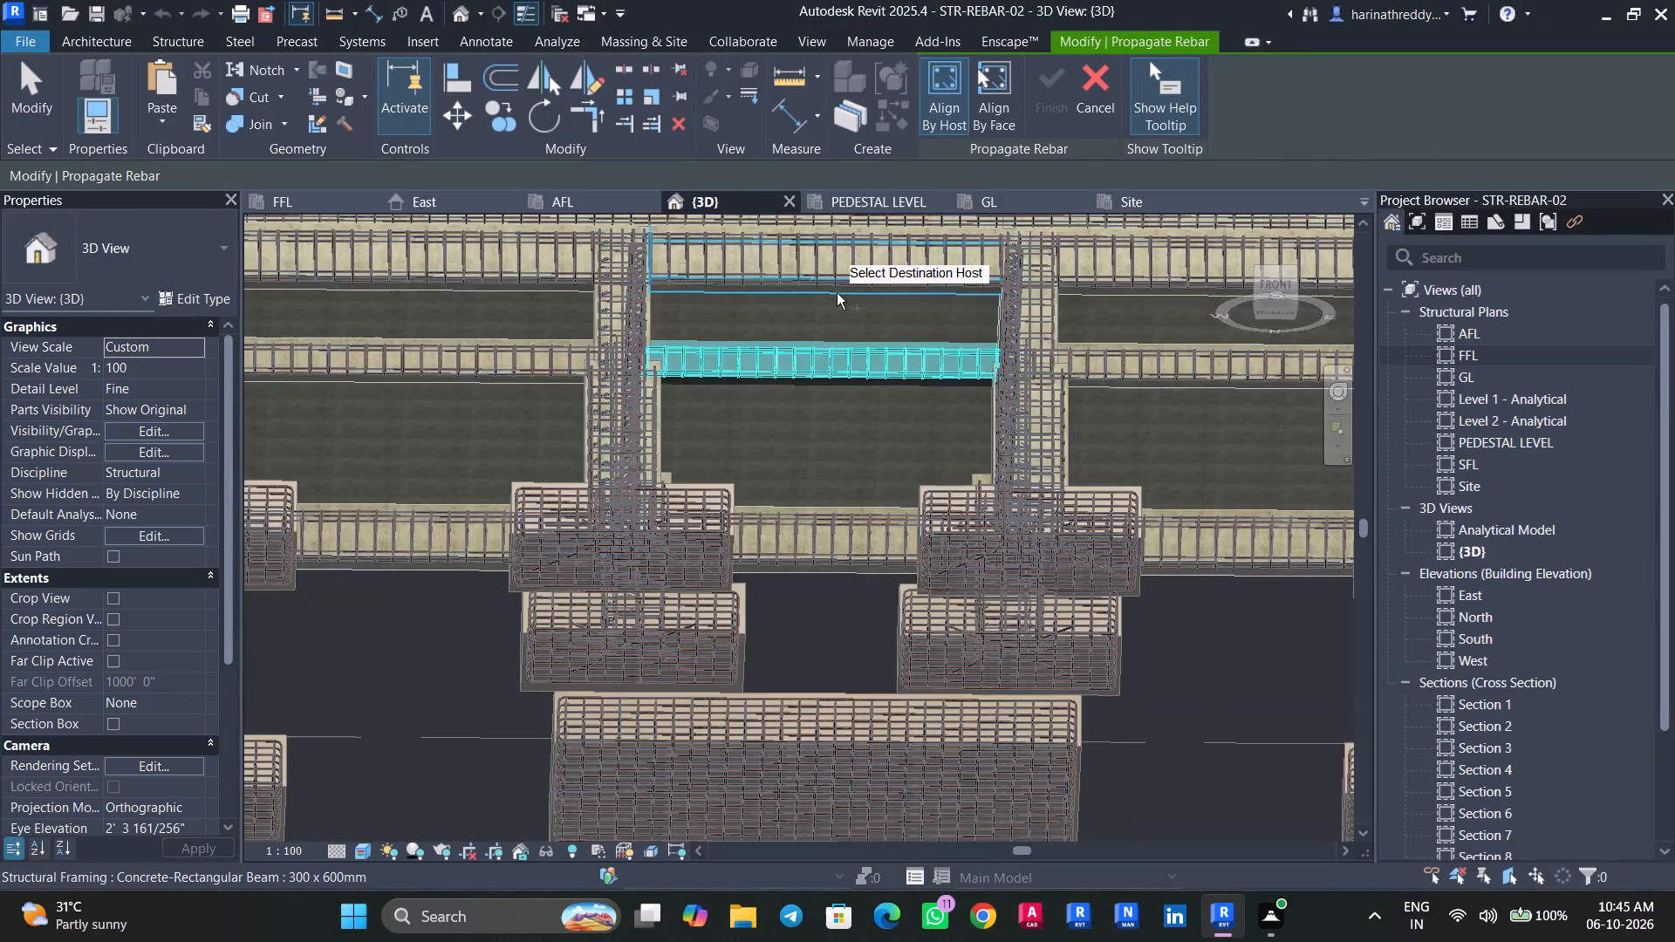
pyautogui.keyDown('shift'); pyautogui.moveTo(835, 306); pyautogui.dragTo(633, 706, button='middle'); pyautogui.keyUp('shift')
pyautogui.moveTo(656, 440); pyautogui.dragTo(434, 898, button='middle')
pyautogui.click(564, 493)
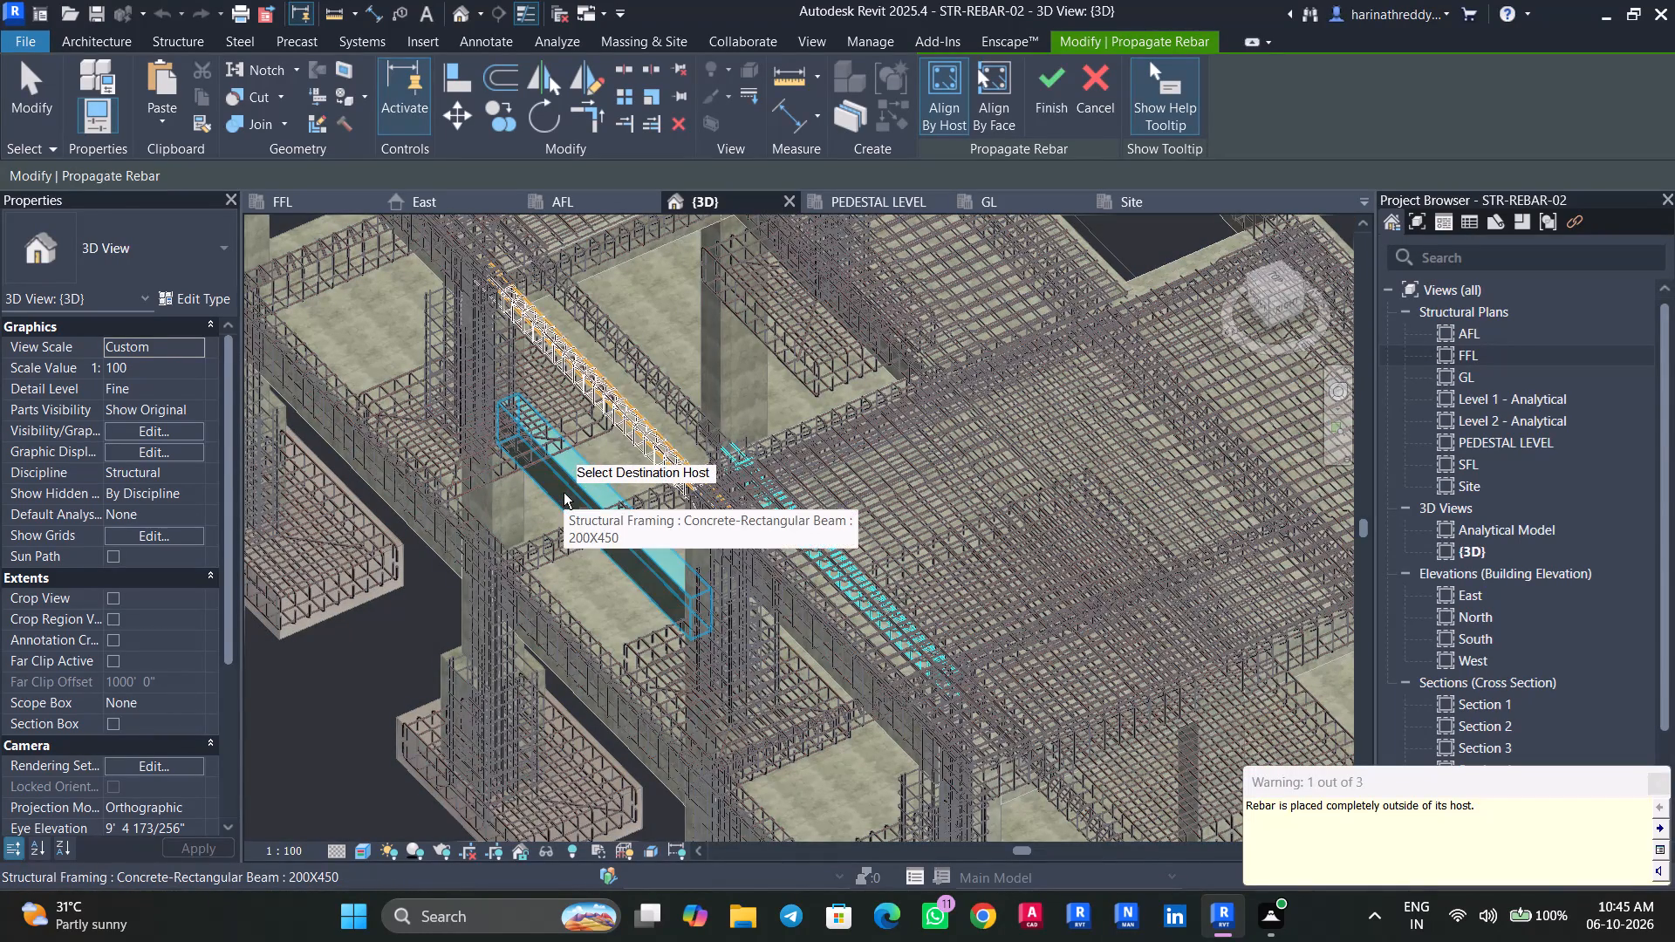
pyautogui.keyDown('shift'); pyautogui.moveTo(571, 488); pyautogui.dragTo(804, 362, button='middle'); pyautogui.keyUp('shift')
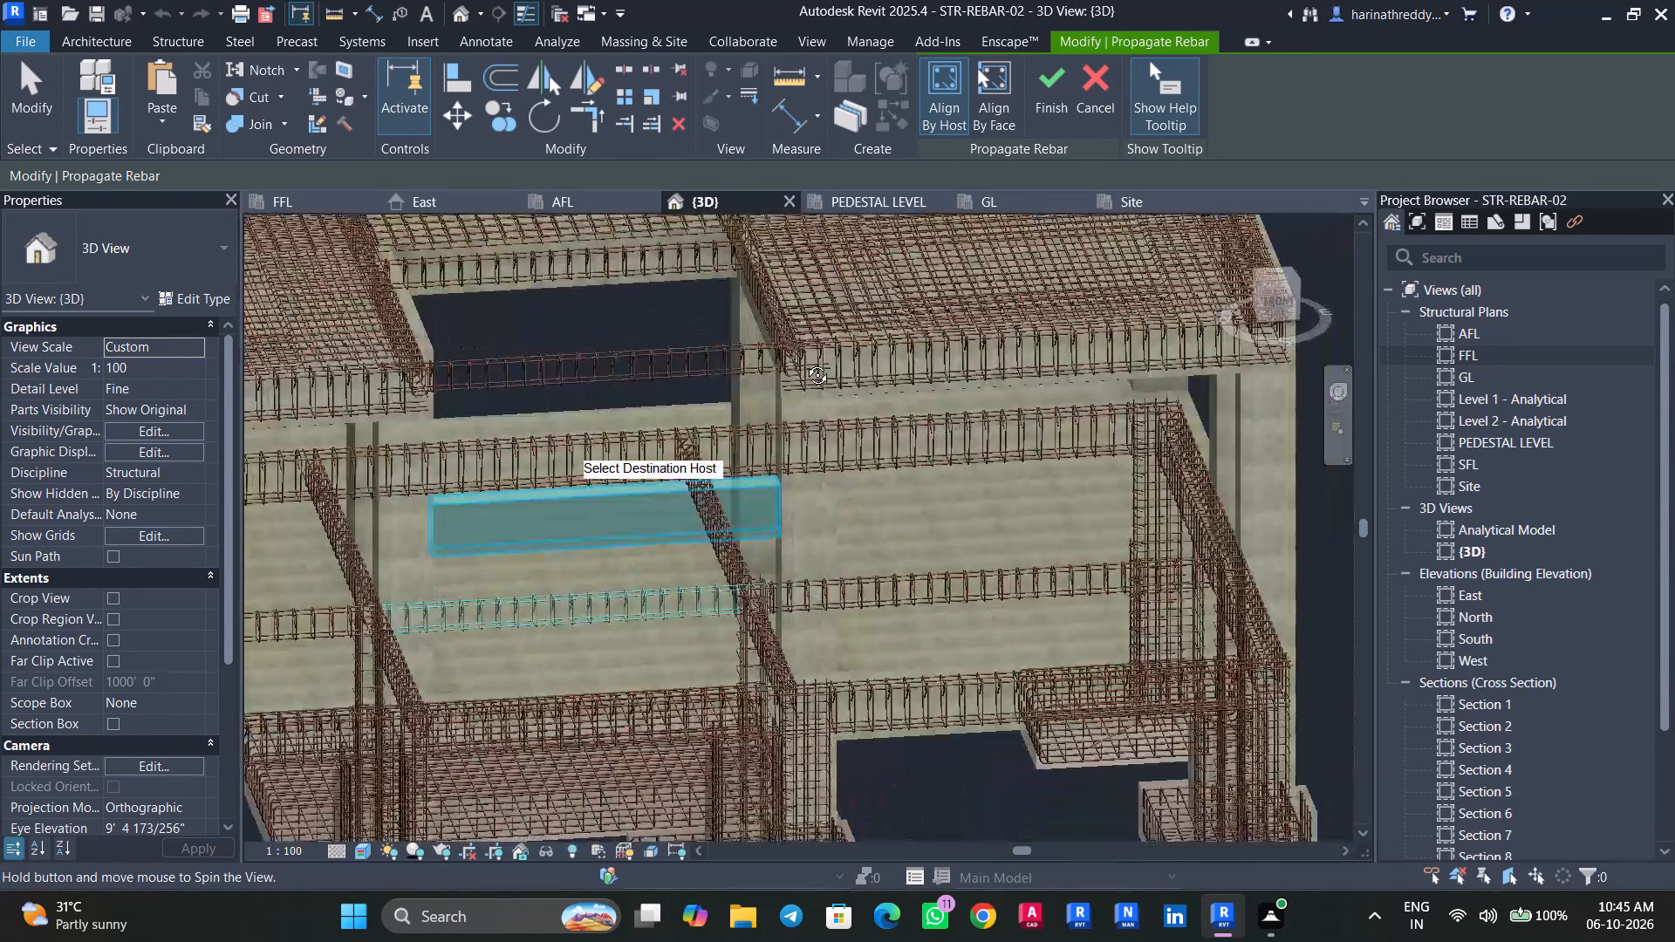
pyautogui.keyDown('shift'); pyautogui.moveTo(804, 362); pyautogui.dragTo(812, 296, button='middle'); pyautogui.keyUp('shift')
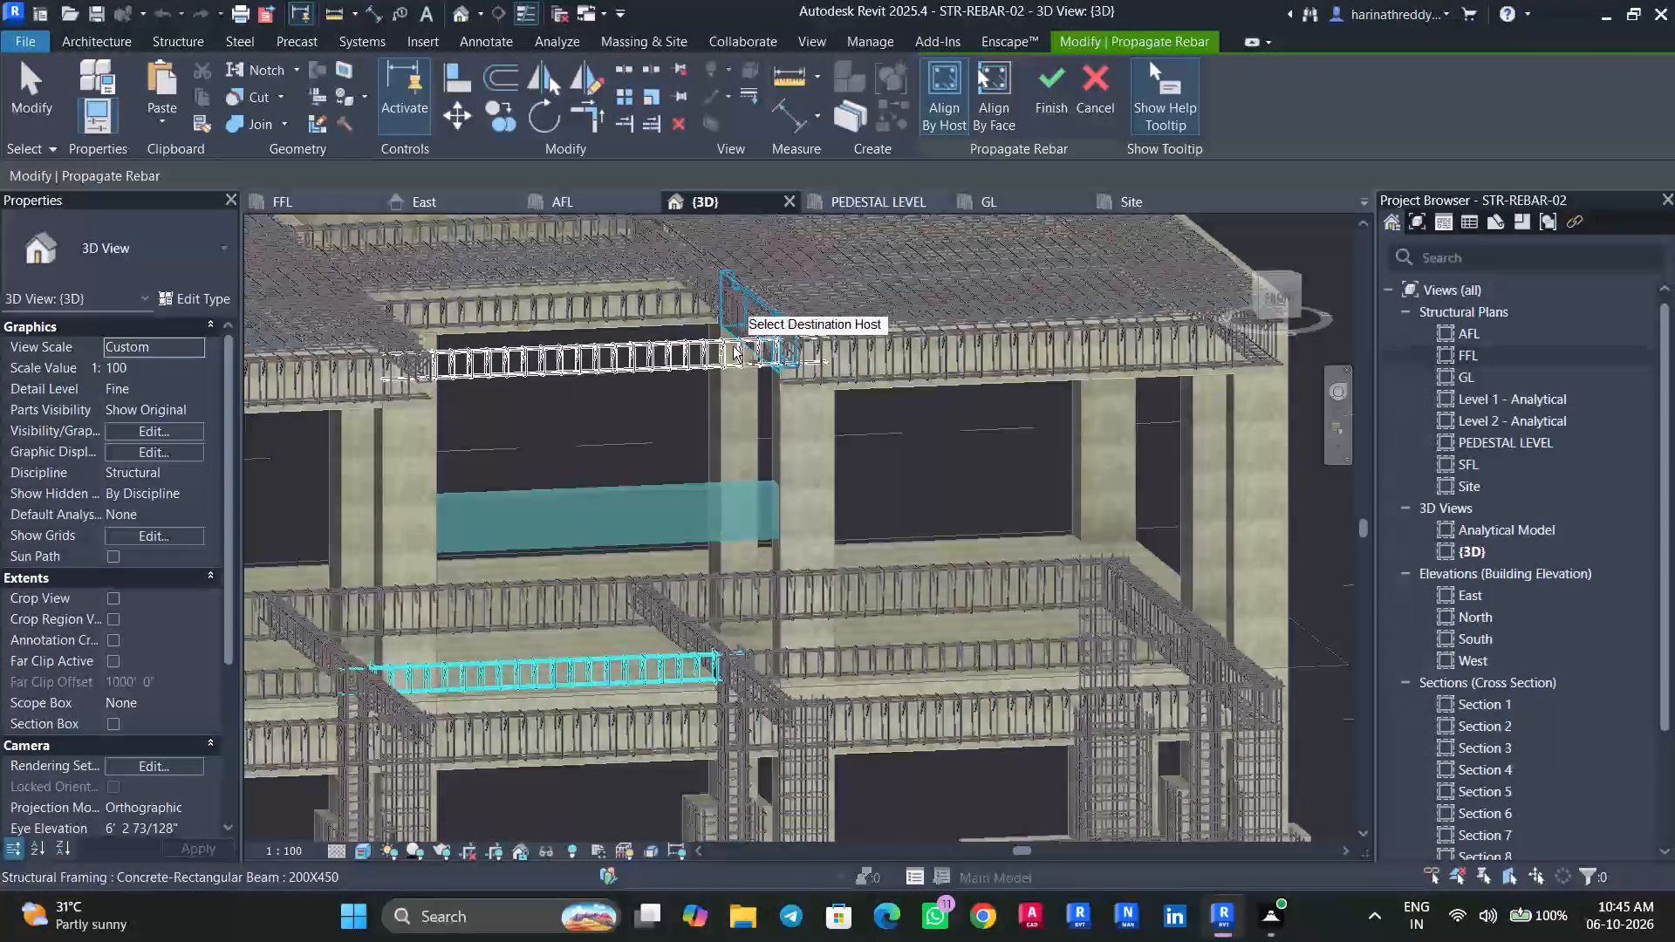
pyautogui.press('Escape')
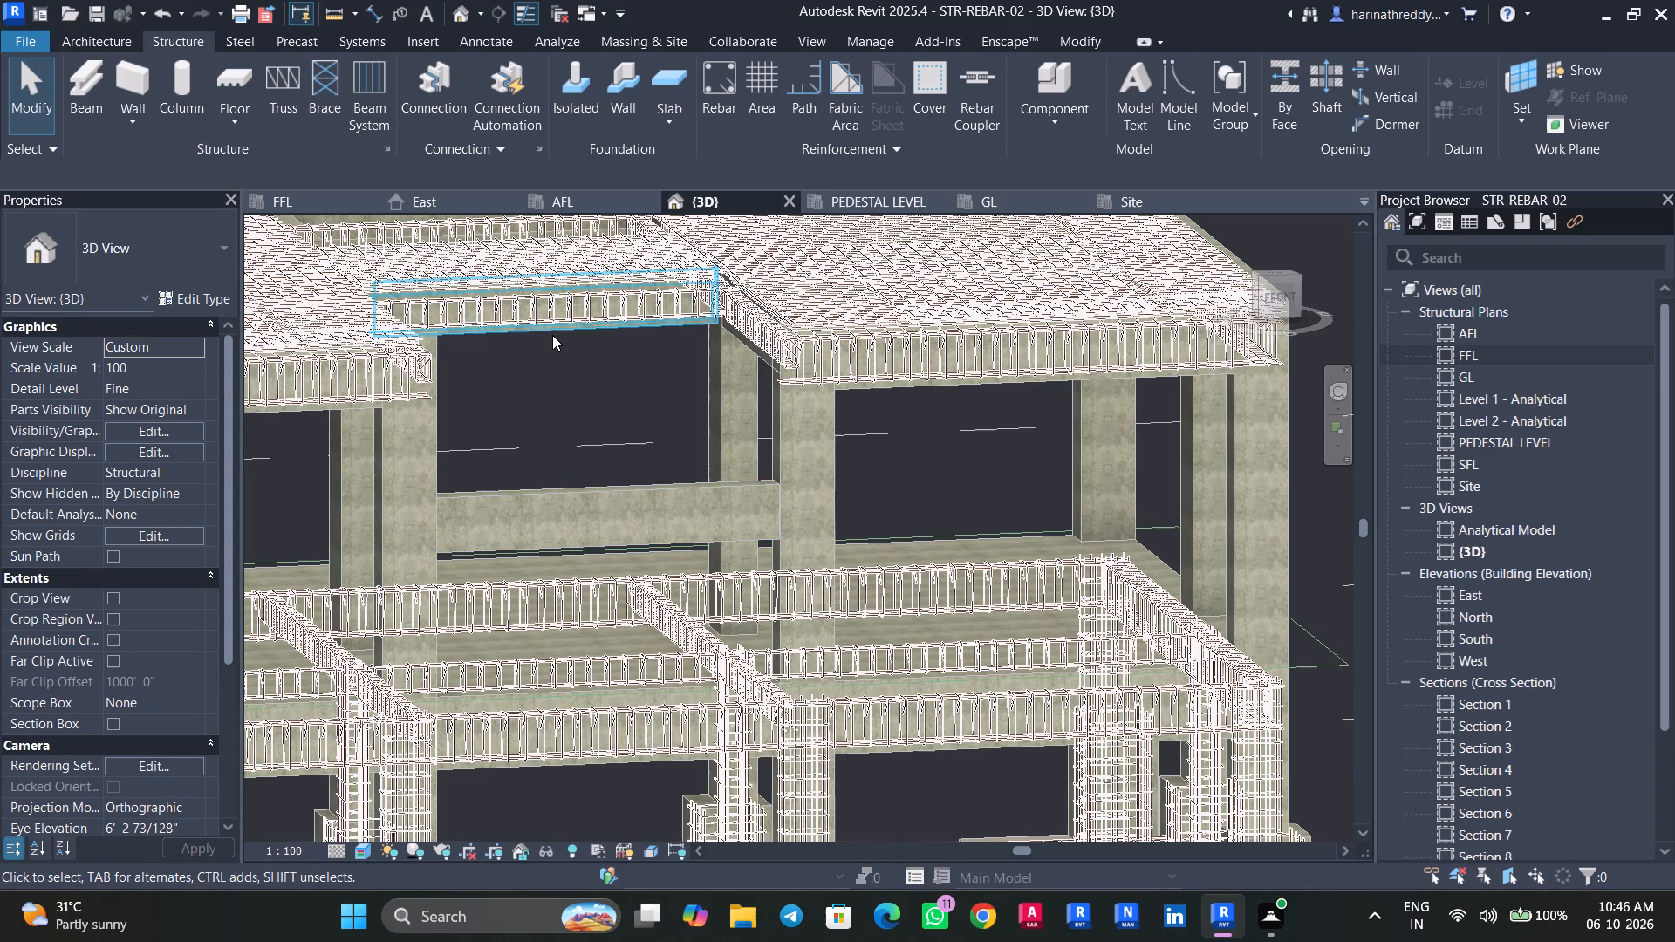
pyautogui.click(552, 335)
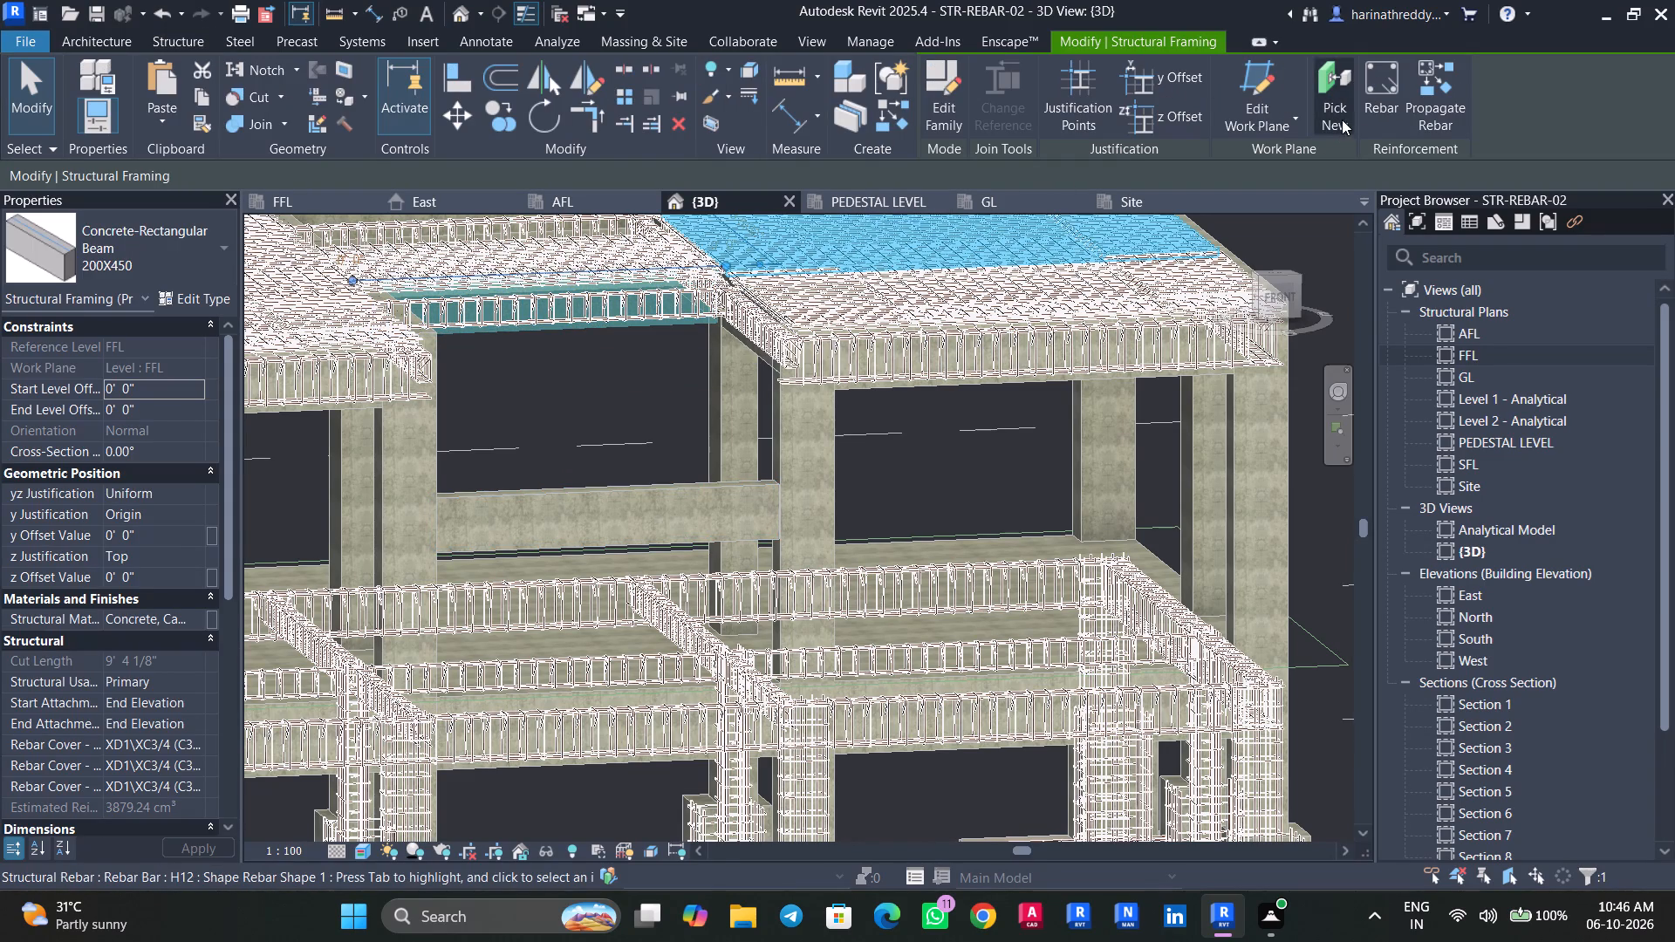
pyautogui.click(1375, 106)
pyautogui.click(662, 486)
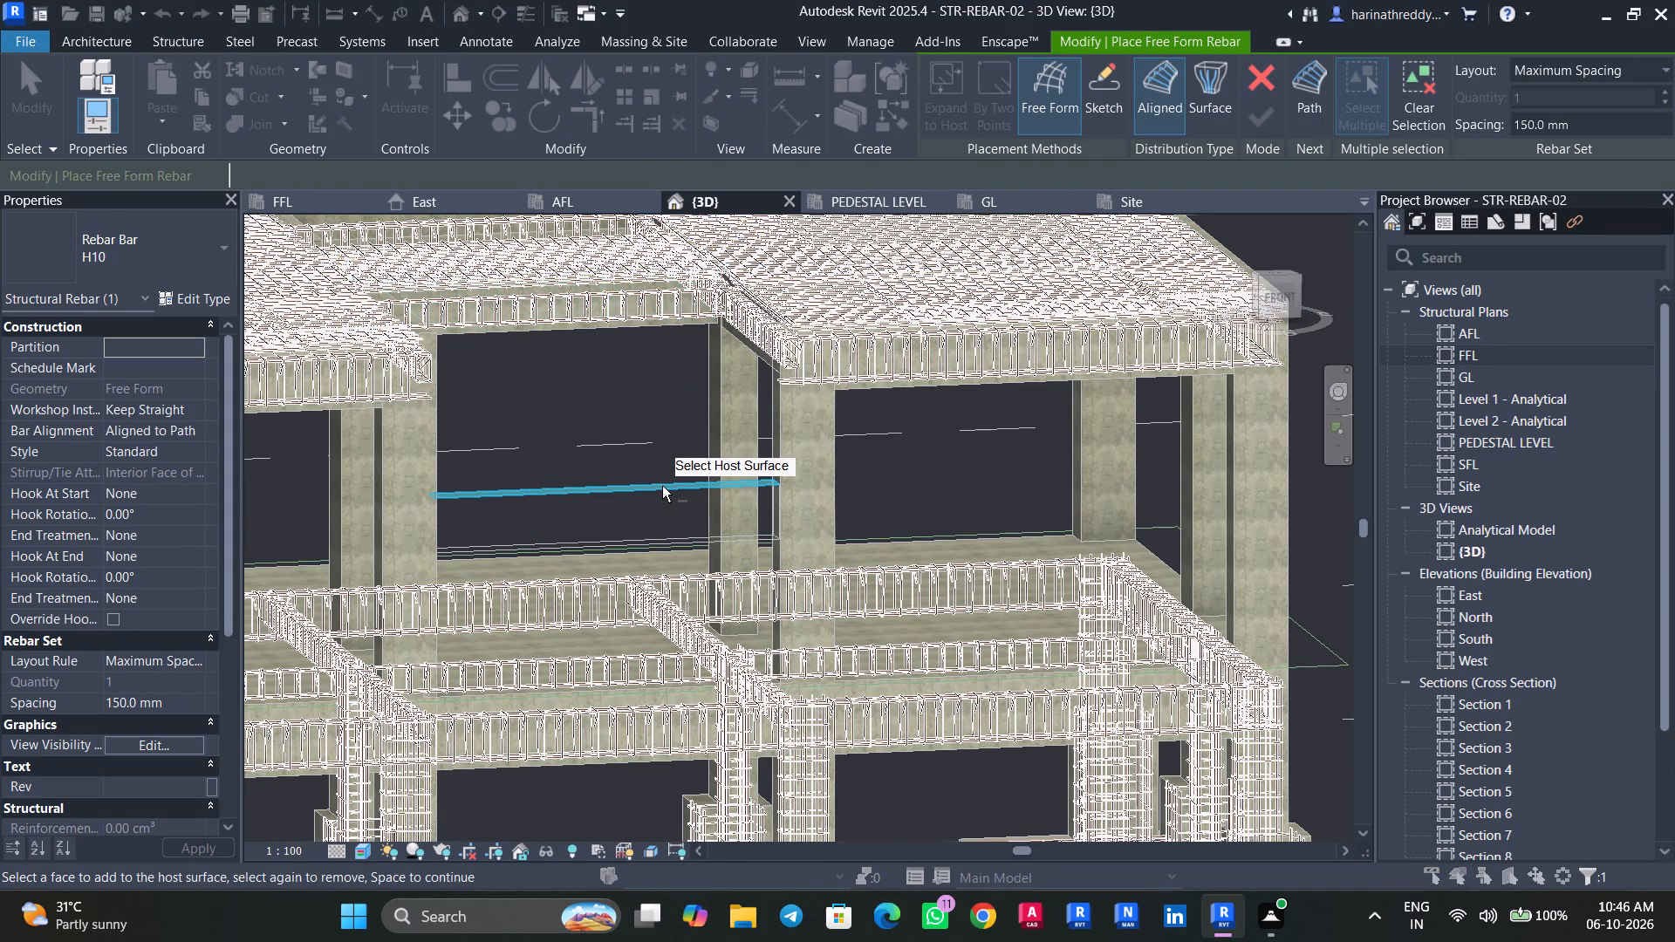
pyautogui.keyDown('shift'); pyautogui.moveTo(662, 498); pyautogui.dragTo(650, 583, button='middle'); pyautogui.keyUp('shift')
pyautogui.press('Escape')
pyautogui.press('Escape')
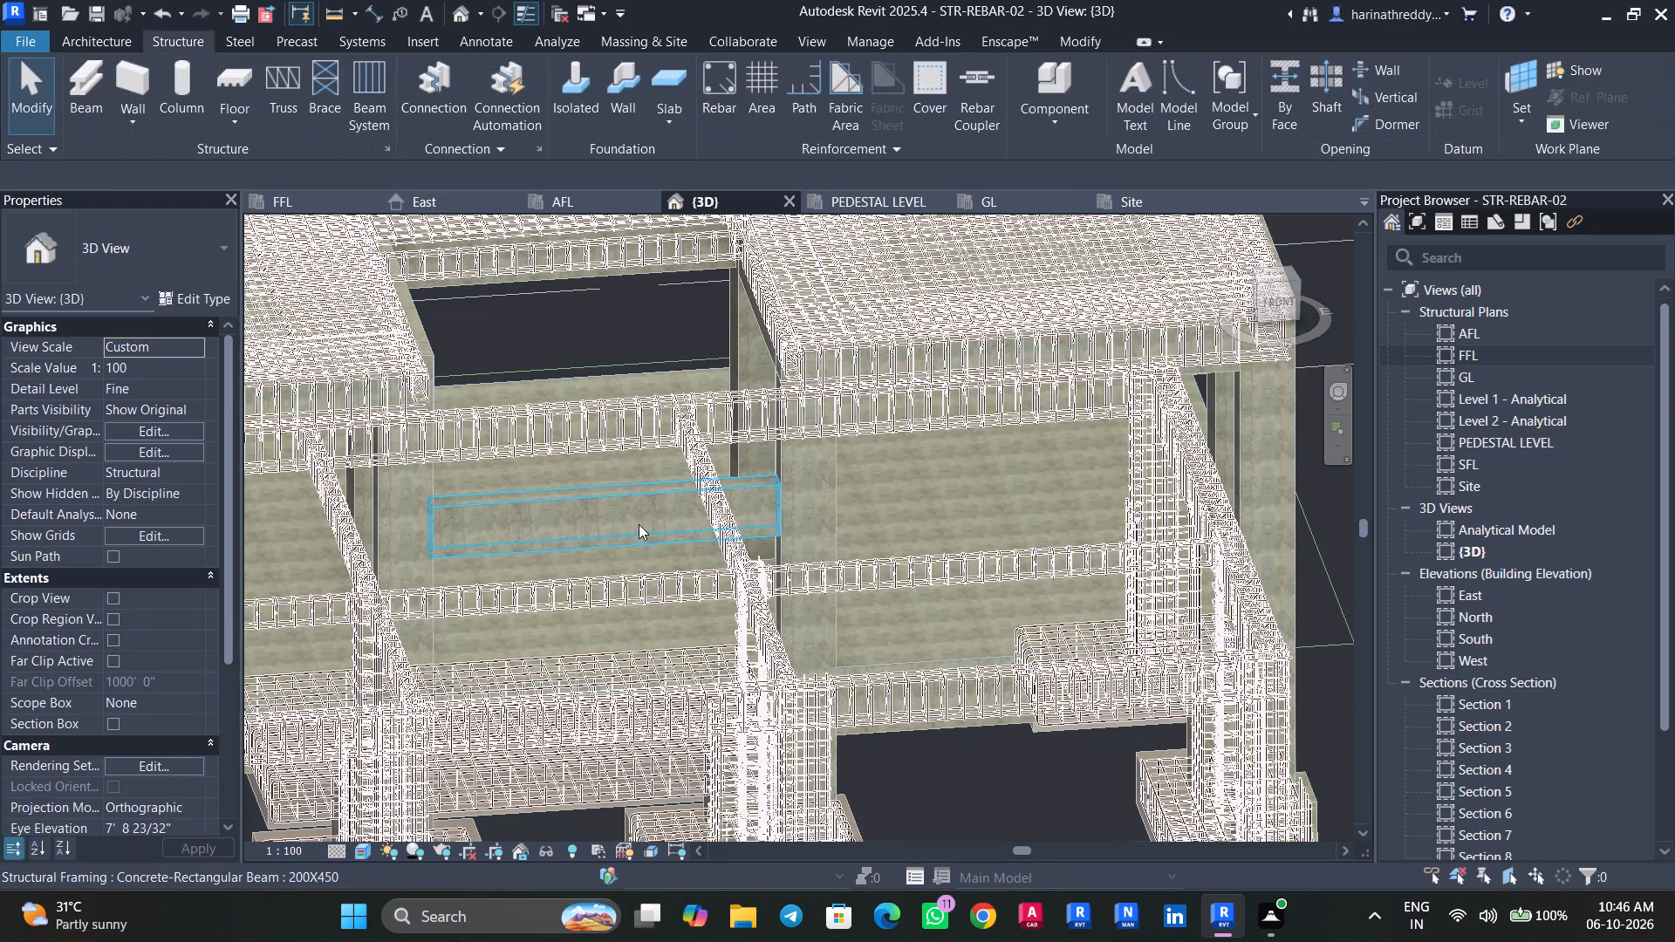
# Propagate the rebar of the recess's rear roof beam to the lowered front beam, aligned by host.
pyautogui.click(623, 278)
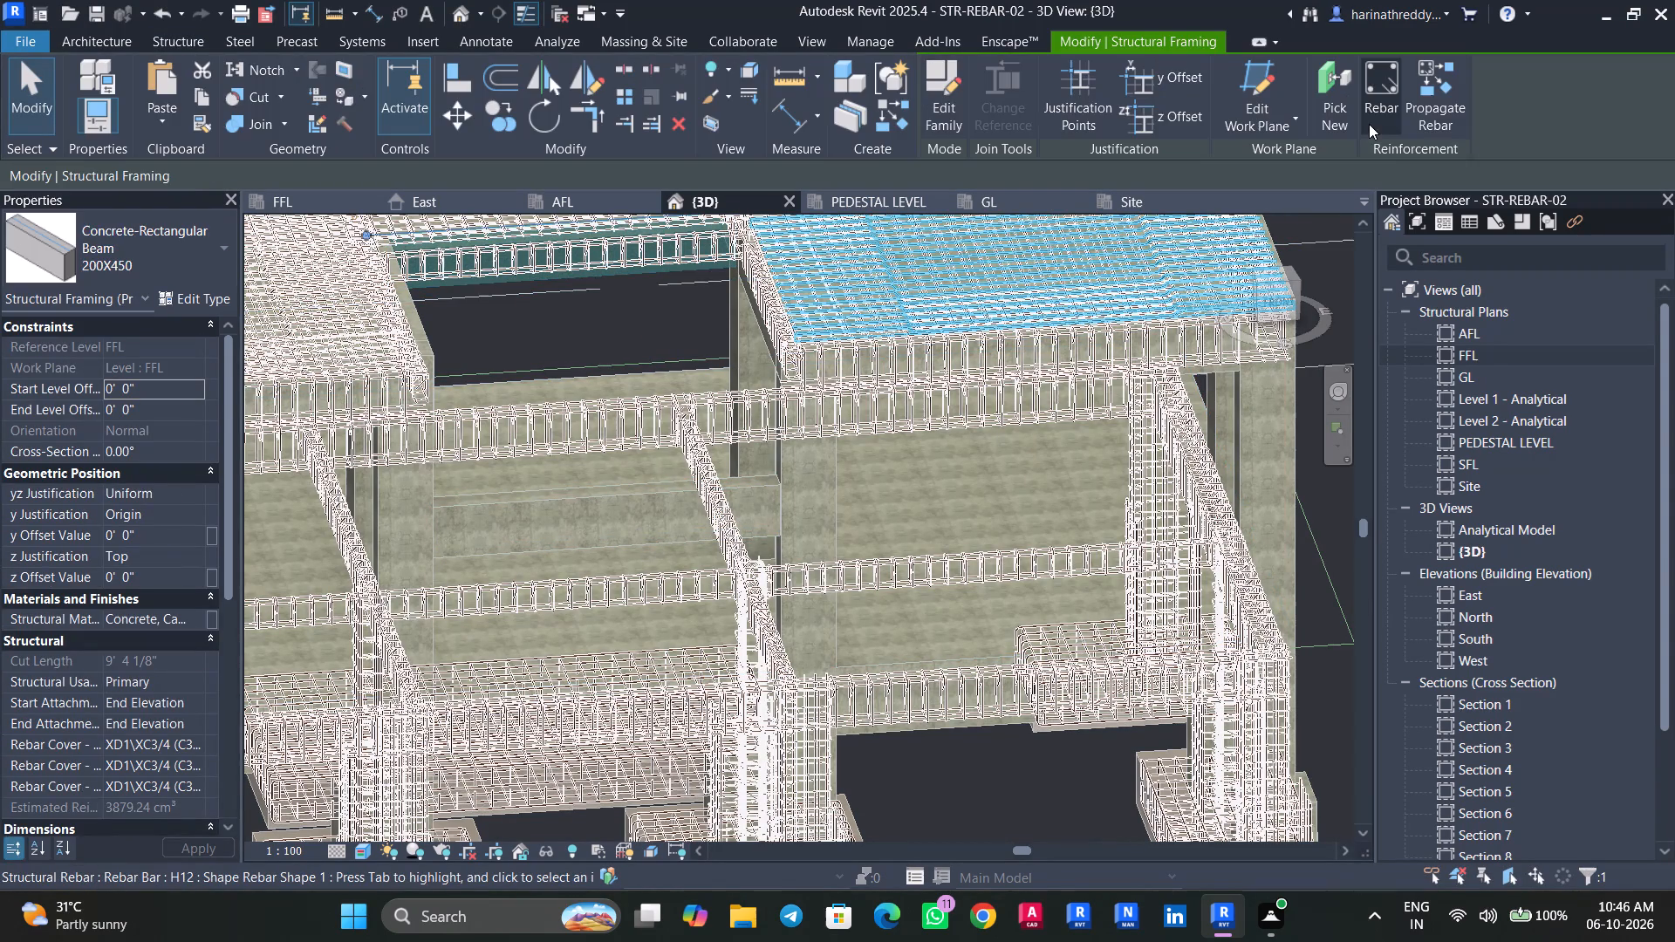
pyautogui.click(1440, 117)
pyautogui.click(562, 519)
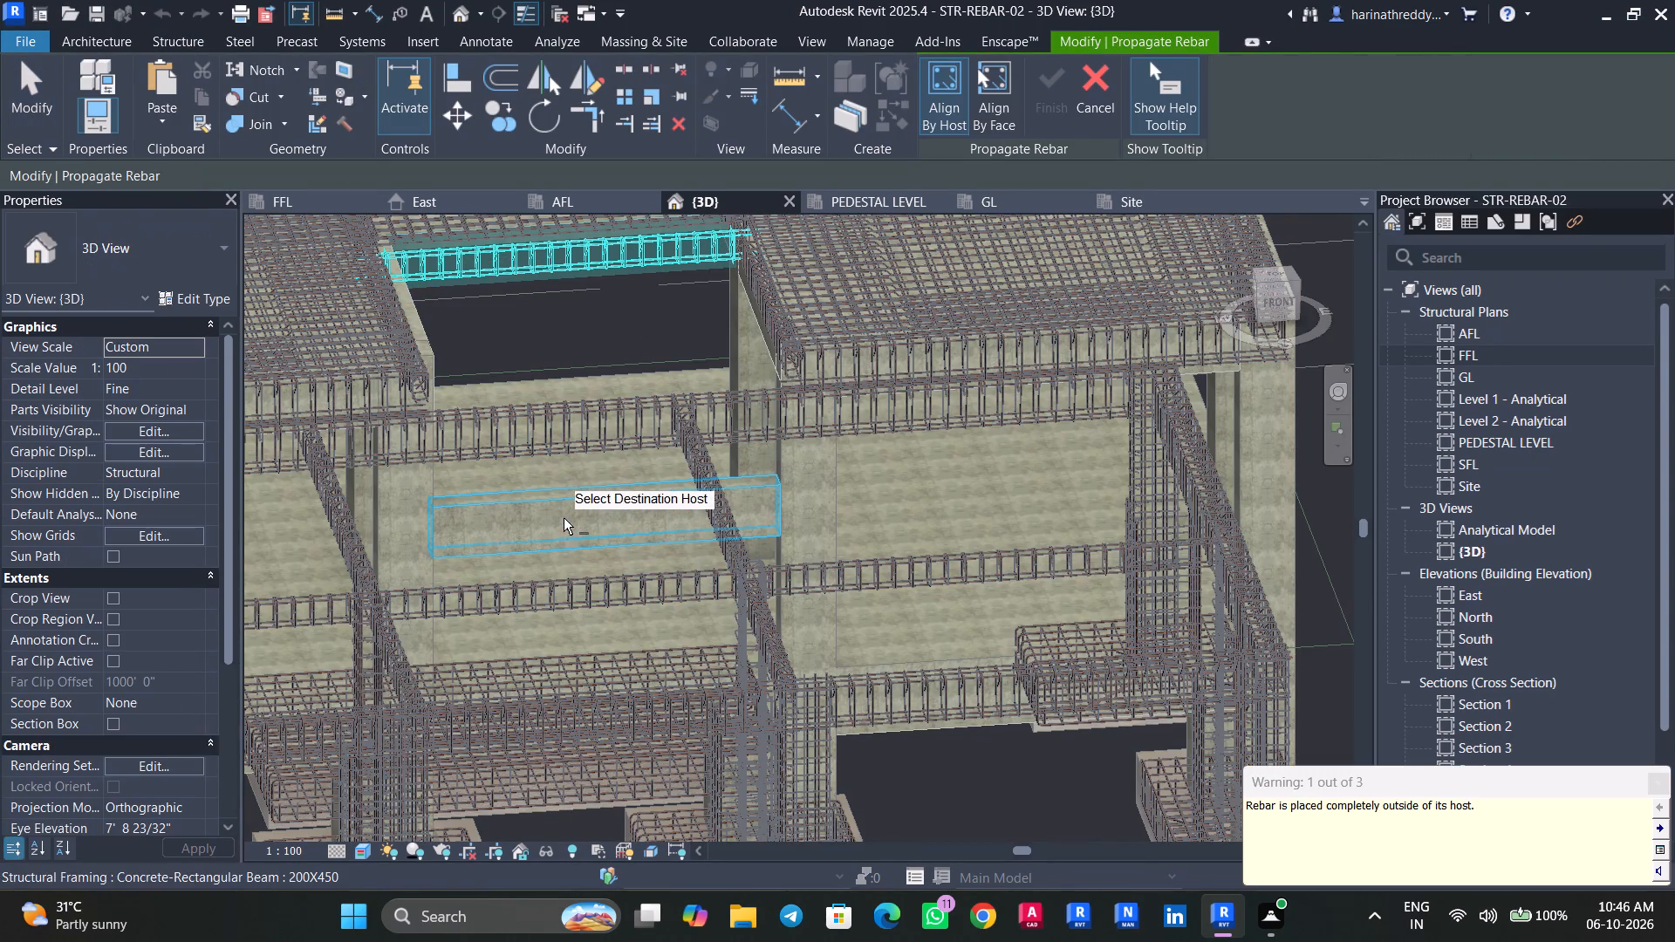
pyautogui.click(1048, 81)
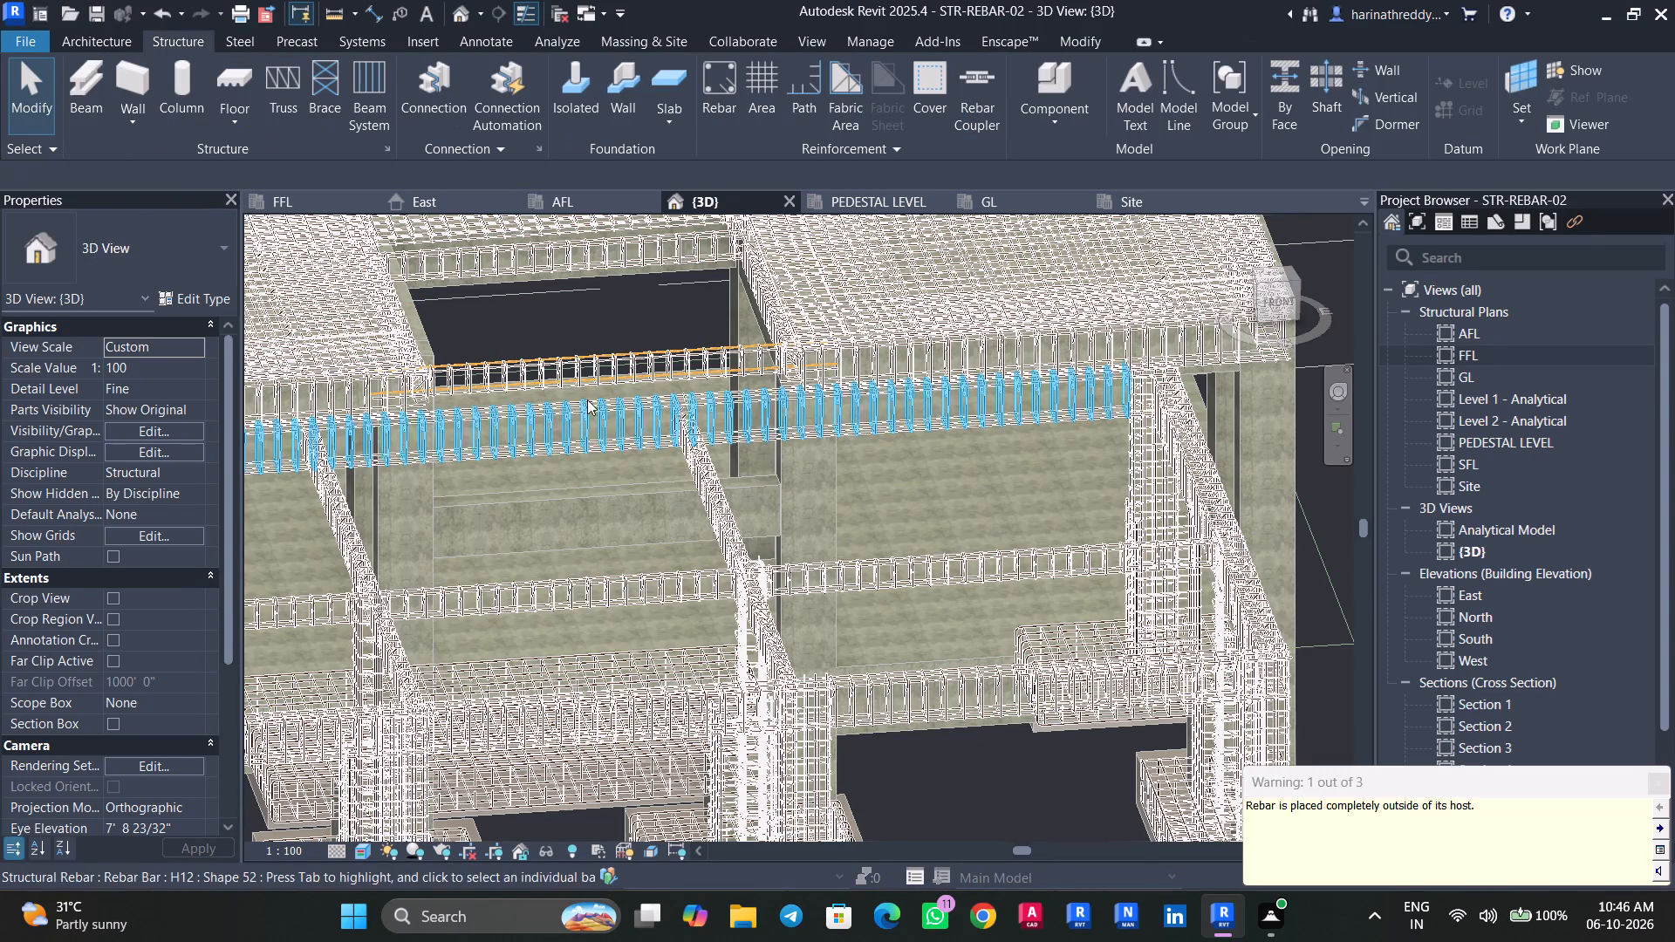
# Select the propagated stirrups and longitudinal bars and nudge them straight down into the middle of the lowered front beam's depth.
pyautogui.moveTo(619, 310); pyautogui.dragTo(591, 375)
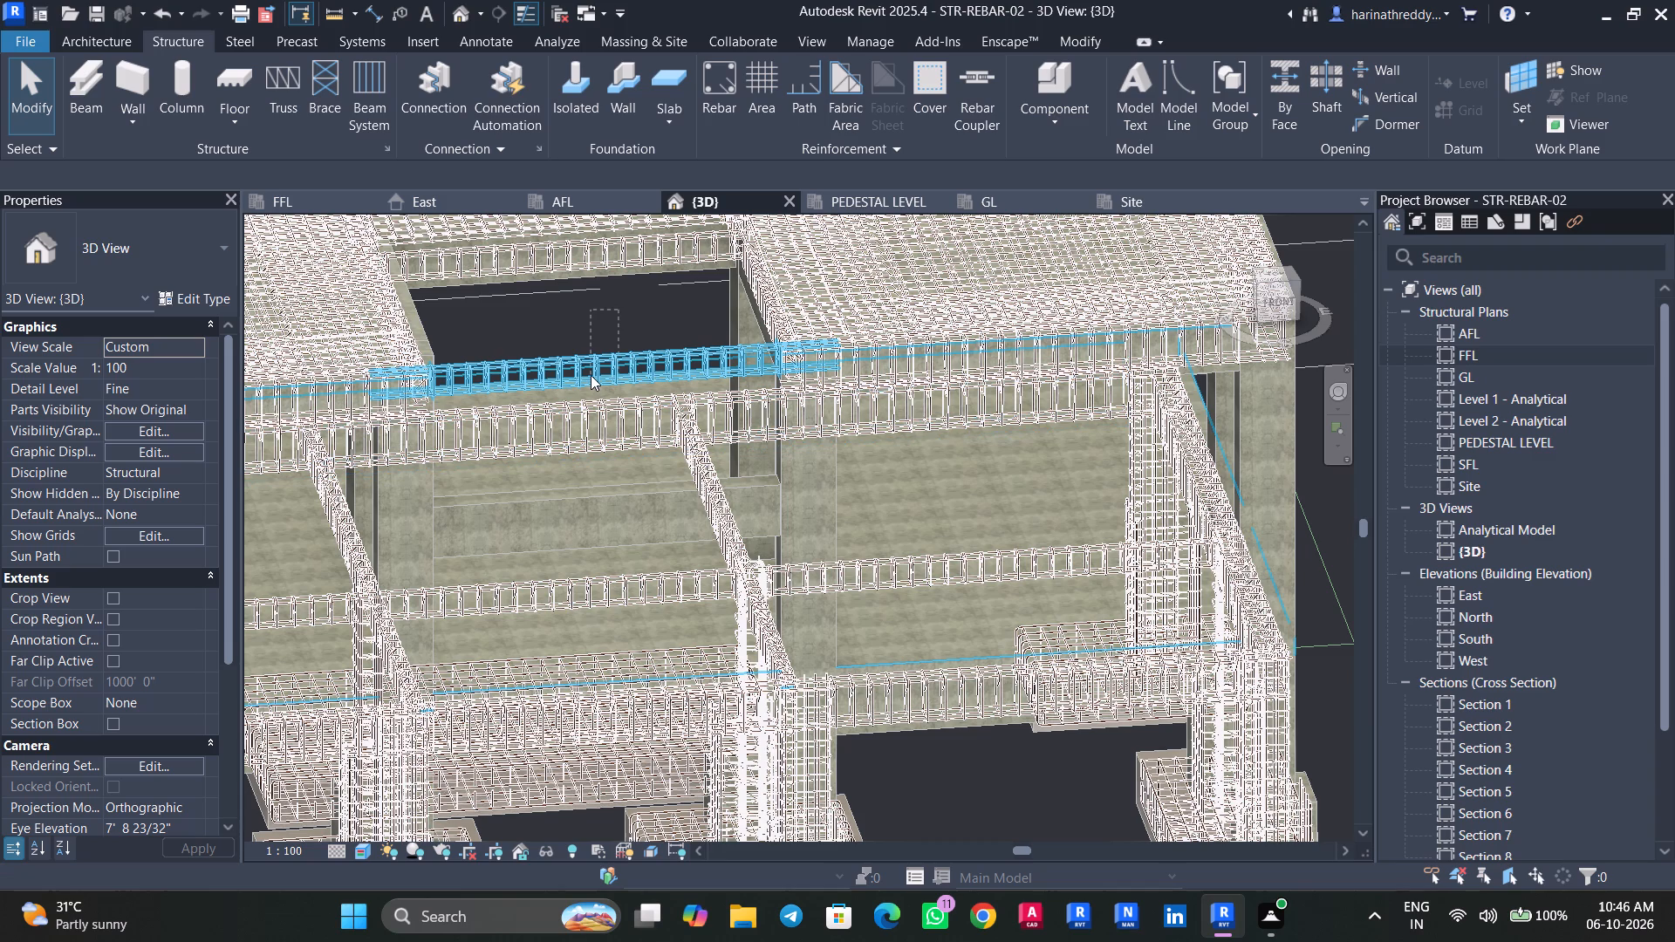
pyautogui.moveTo(591, 375); pyautogui.dragTo(591, 379)
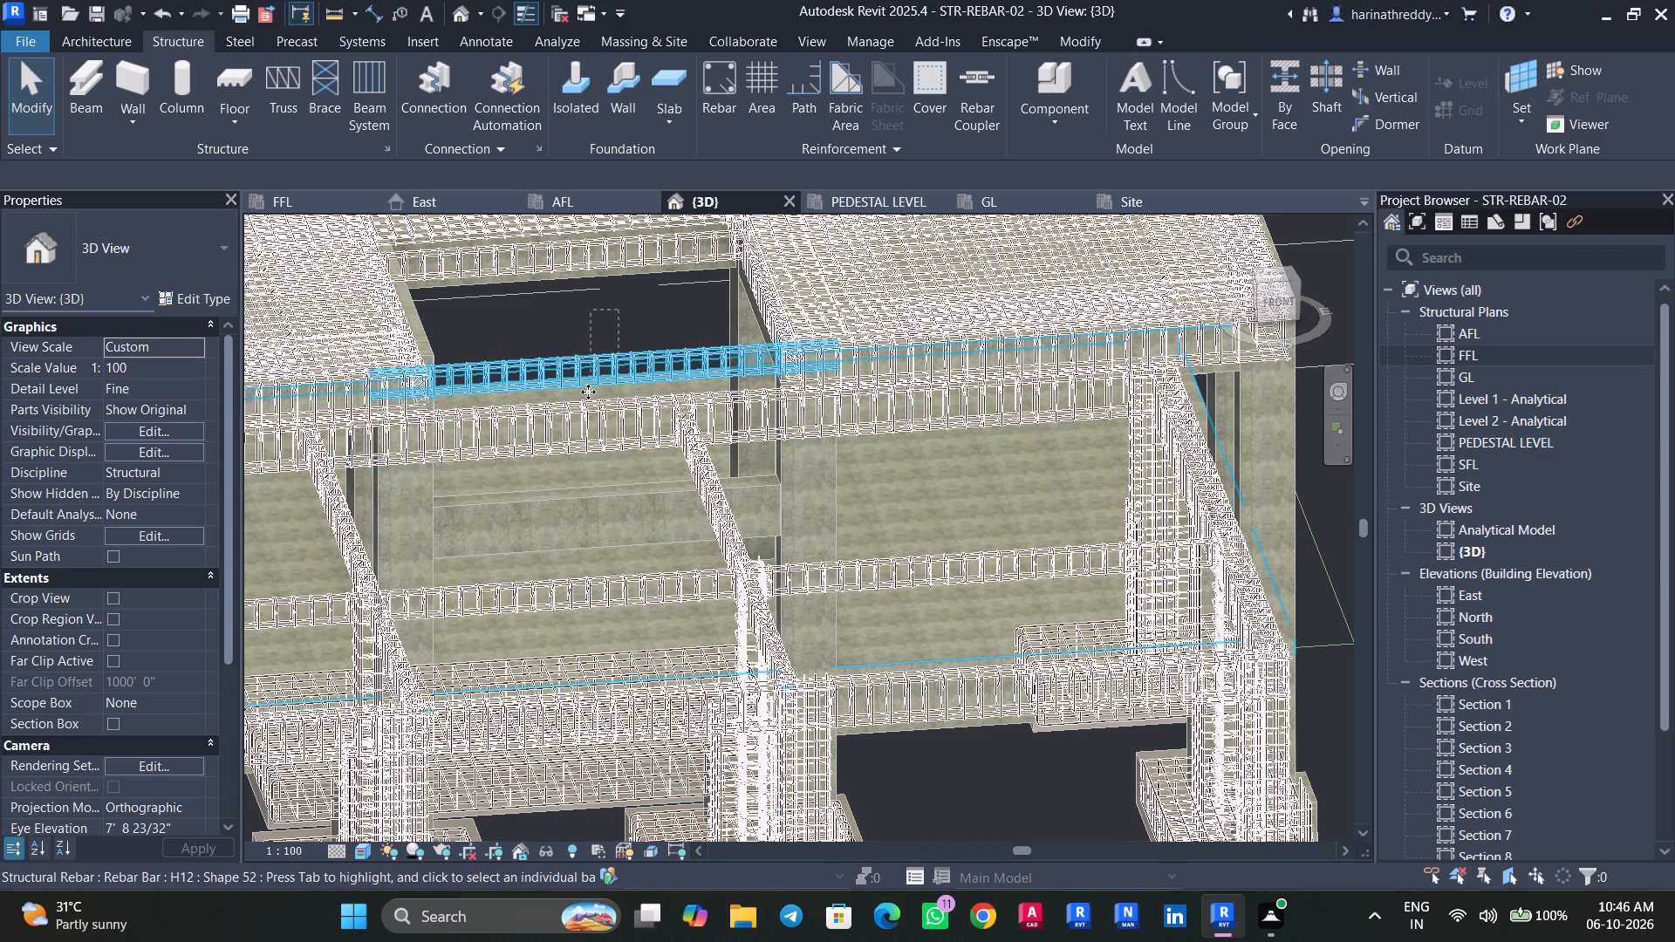
pyautogui.scroll(3, 588, 393)
pyautogui.keyDown('shift'); pyautogui.moveTo(588, 393); pyautogui.dragTo(572, 340, button='middle'); pyautogui.keyUp('shift')
pyautogui.press('Escape')
pyautogui.press('Escape')
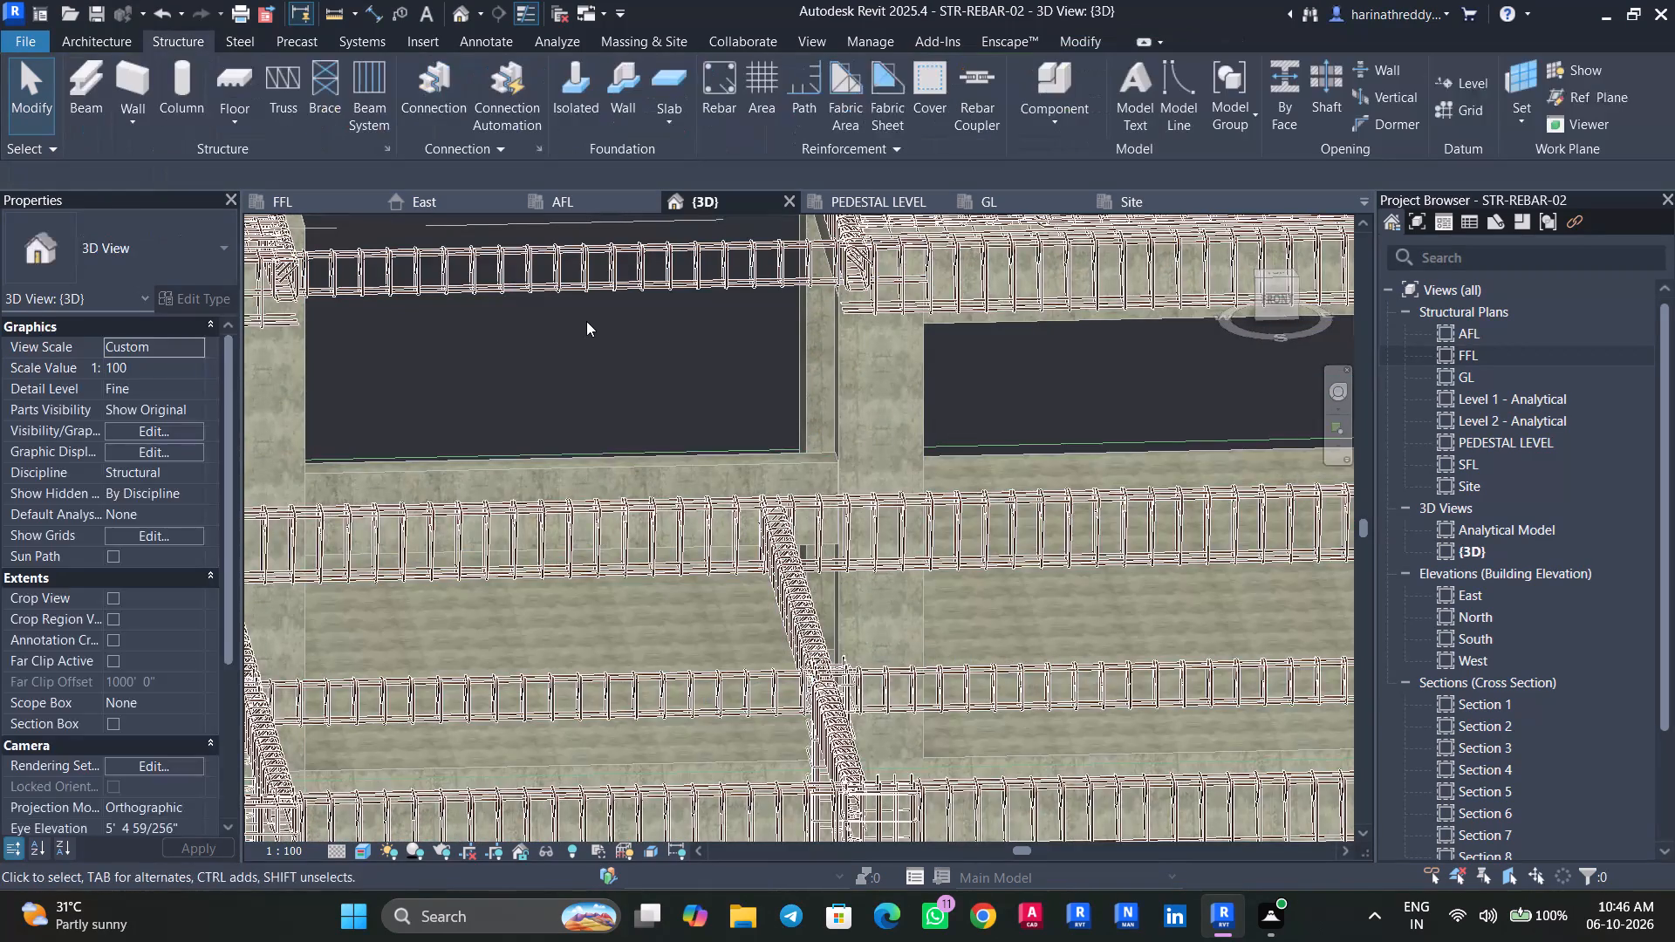
pyautogui.moveTo(589, 338); pyautogui.dragTo(612, 462, button='middle')
pyautogui.moveTo(617, 450); pyautogui.dragTo(588, 353)
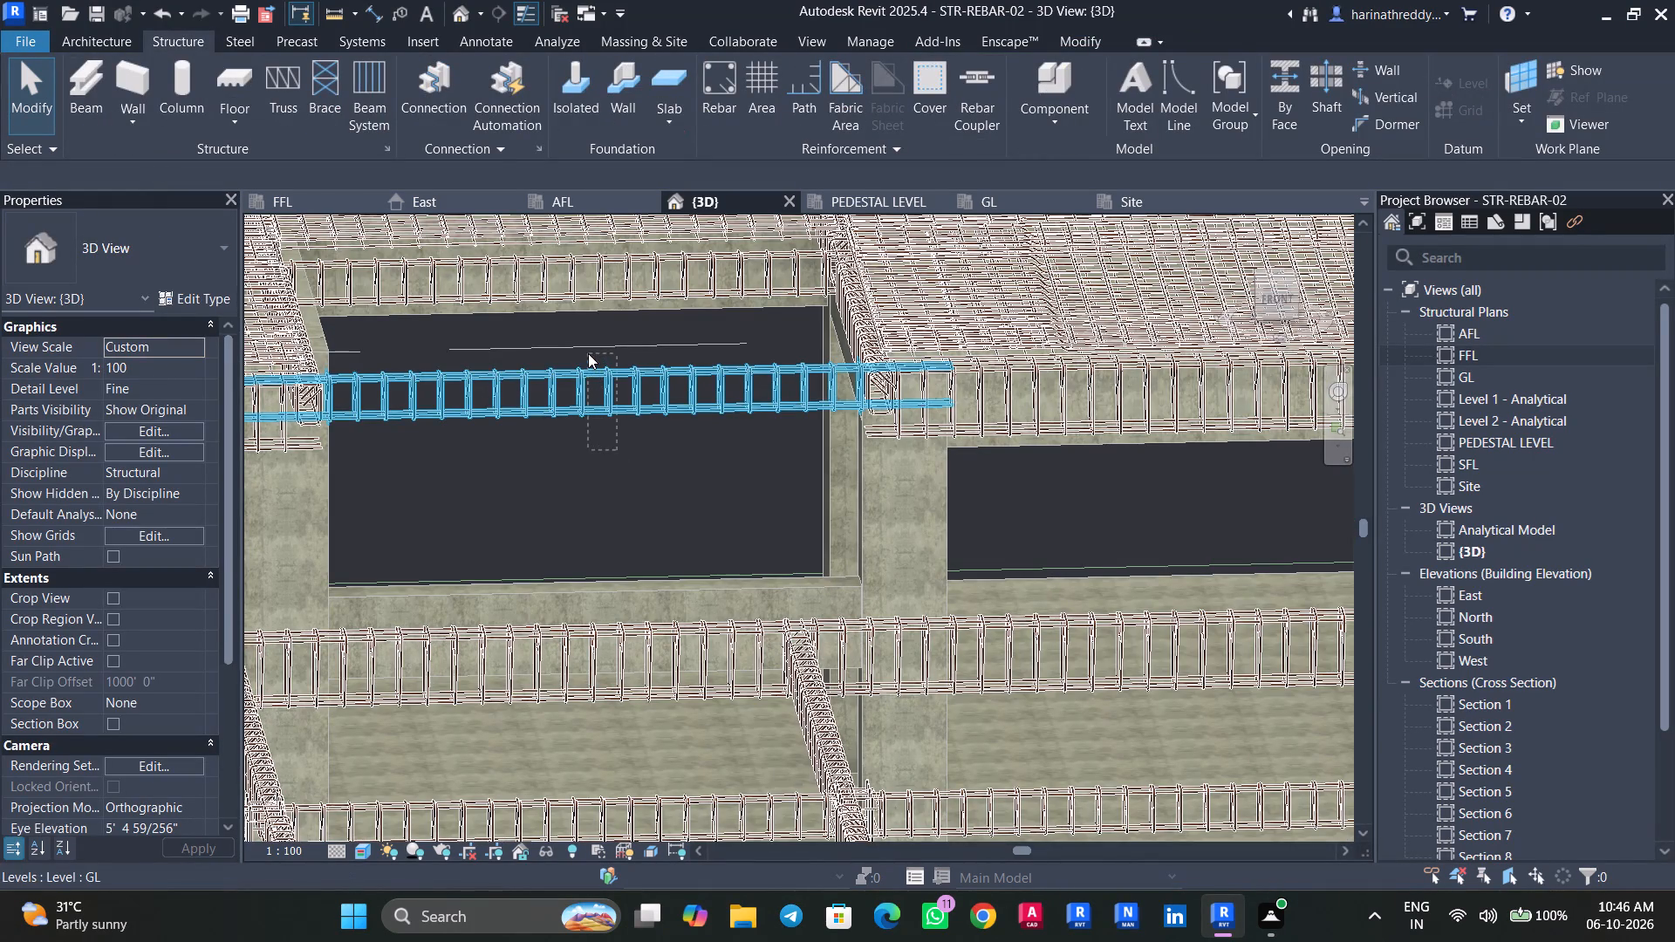
pyautogui.click(1281, 300)
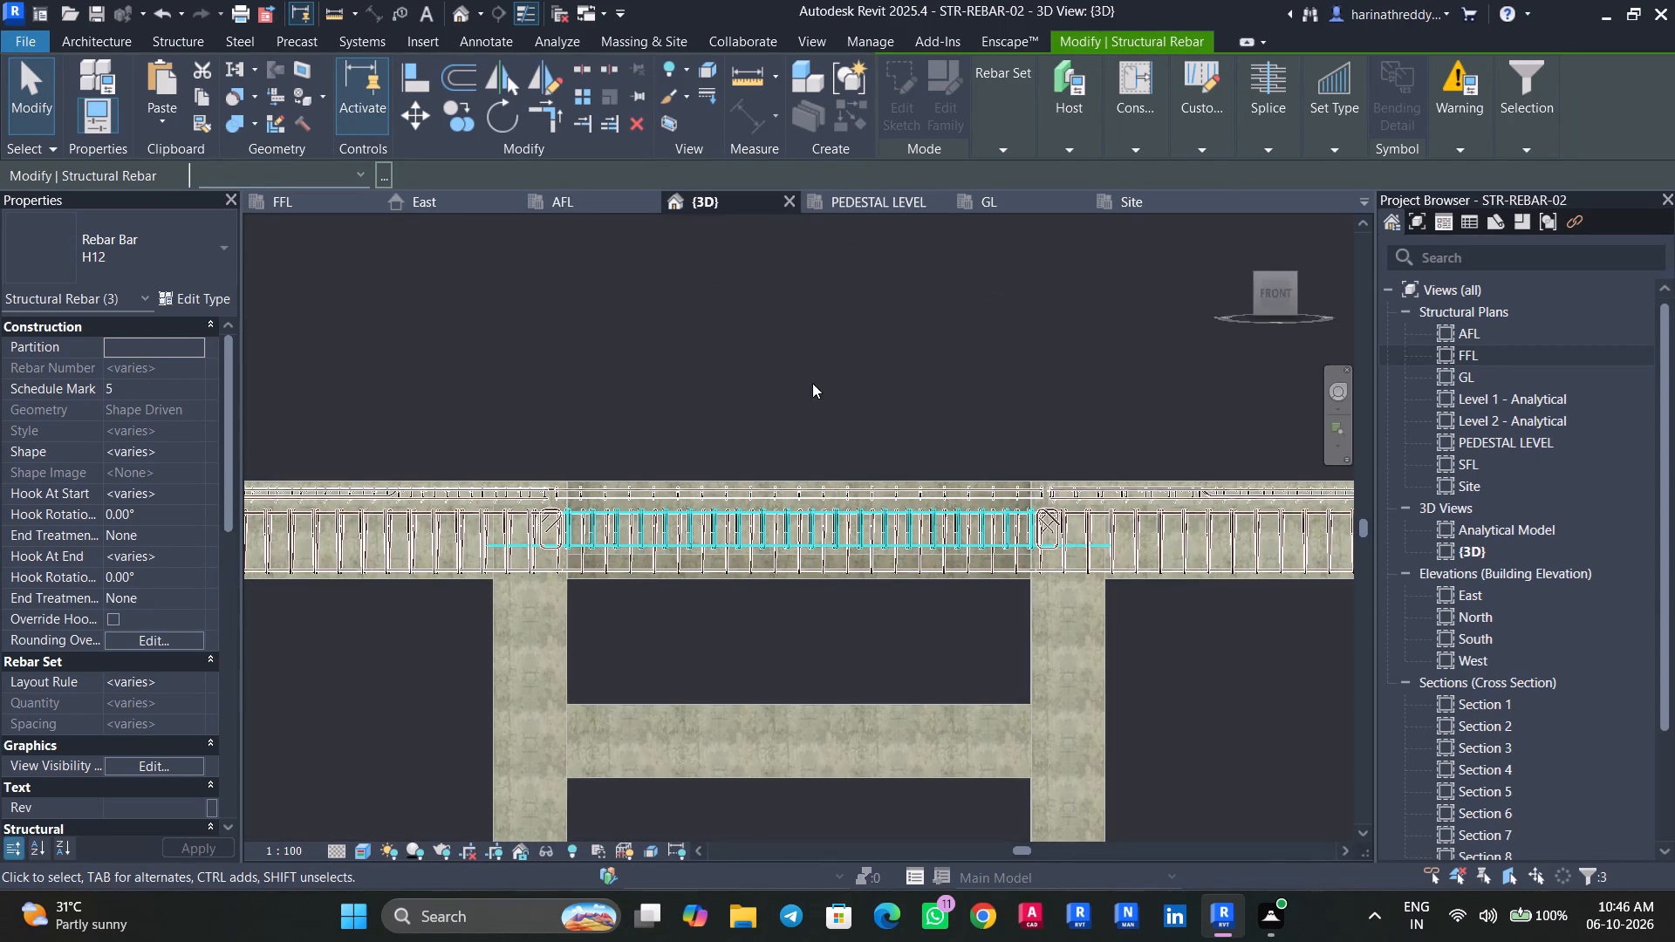
pyautogui.moveTo(807, 379); pyautogui.dragTo(630, 99, button='middle')
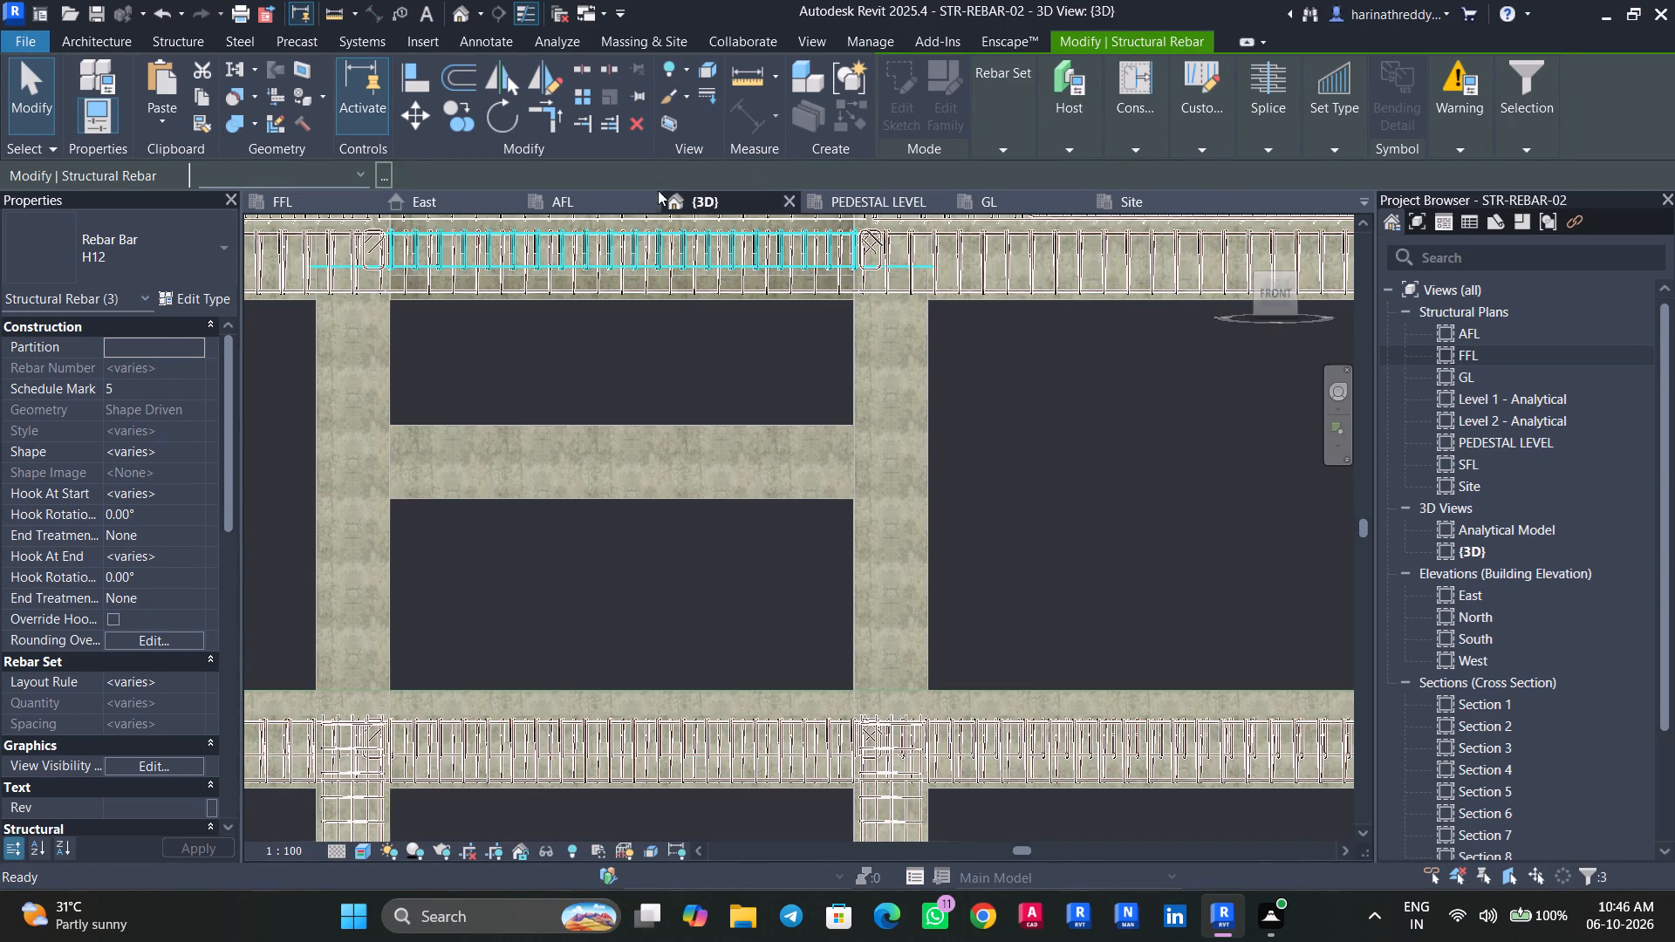
pyautogui.press('Down')
pyautogui.press('Down')
pyautogui.press('Down')
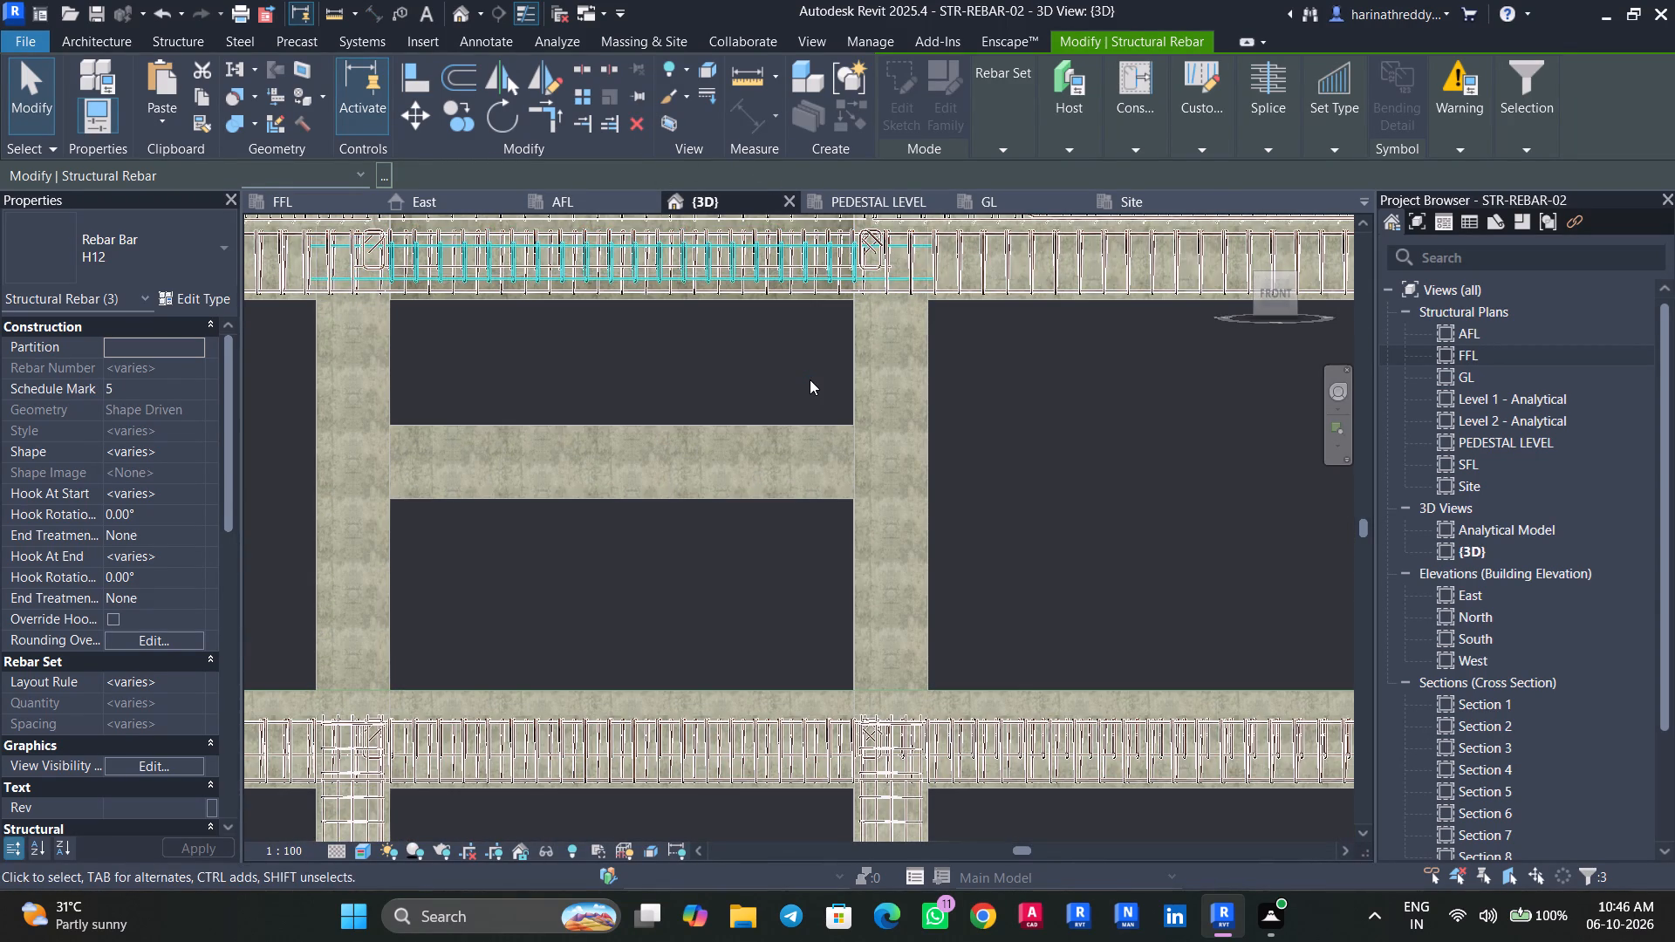
pyautogui.press('Down')
pyautogui.press('Down')
pyautogui.press('Down')
pyautogui.press('Down')
pyautogui.press('Down')
pyautogui.press('Down')
pyautogui.press('Down')
pyautogui.press('Down')
pyautogui.press('Down')
pyautogui.press('Down')
pyautogui.press('Down')
pyautogui.press('Down')
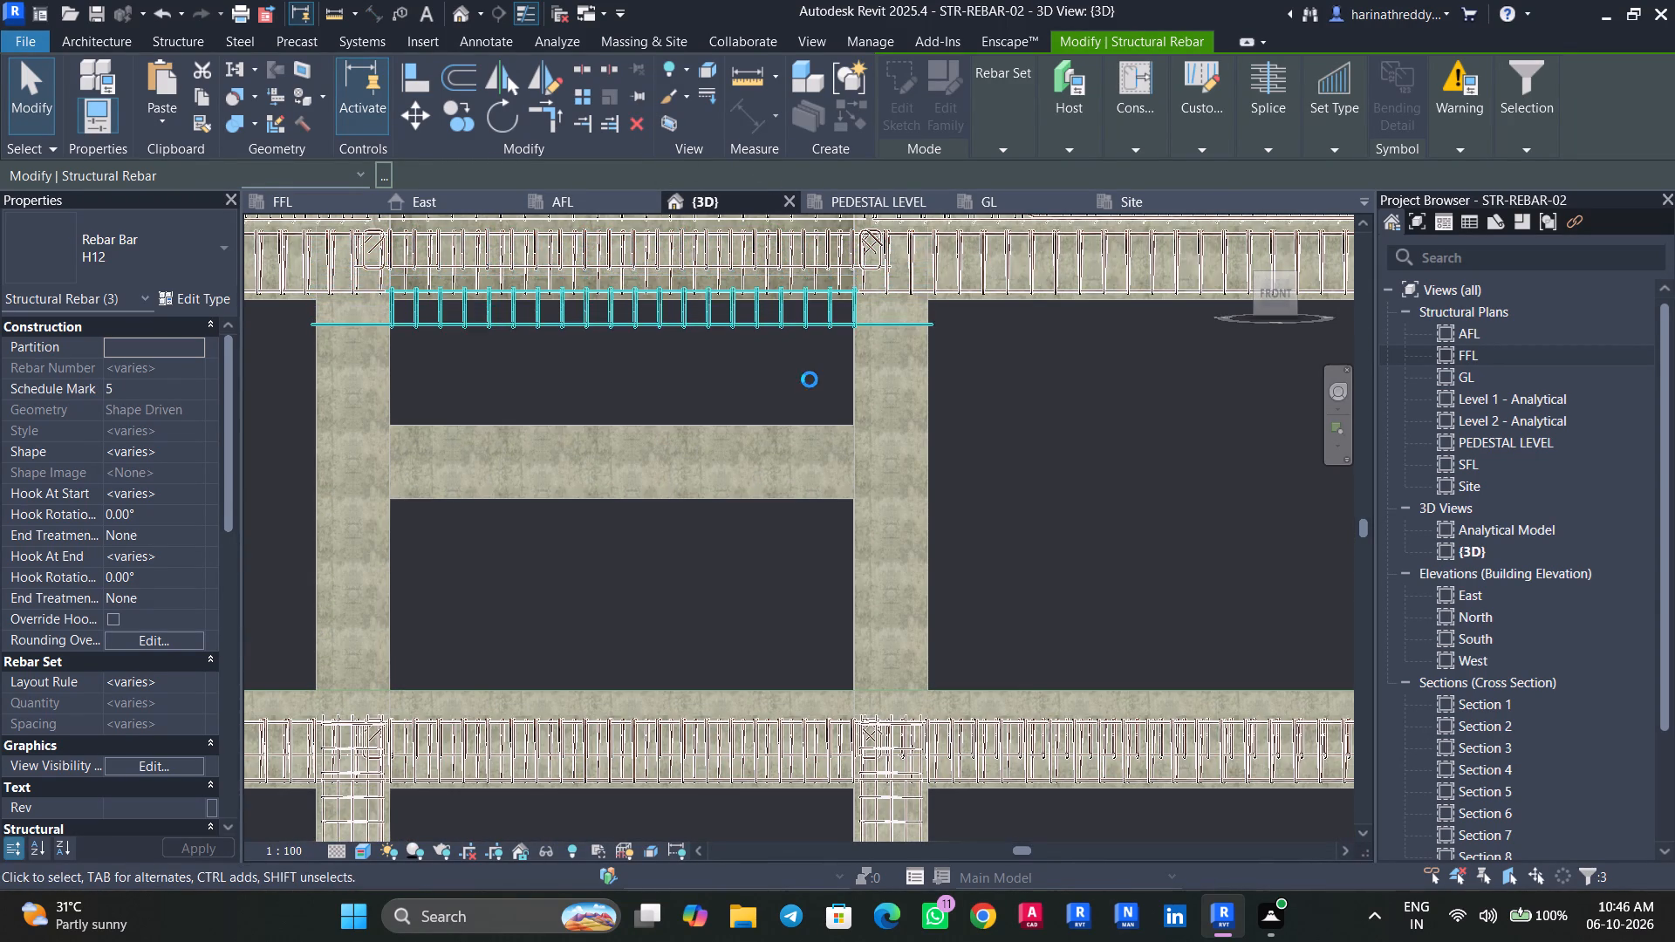
pyautogui.press('Down')
pyautogui.press('Down')
pyautogui.press('Down')
pyautogui.press('Down')
pyautogui.press('Down')
pyautogui.press('Down')
pyautogui.press('Down')
pyautogui.press('Down')
pyautogui.press('Down')
pyautogui.press('Down')
pyautogui.press('Down')
pyautogui.press('Down')
pyautogui.press('Down')
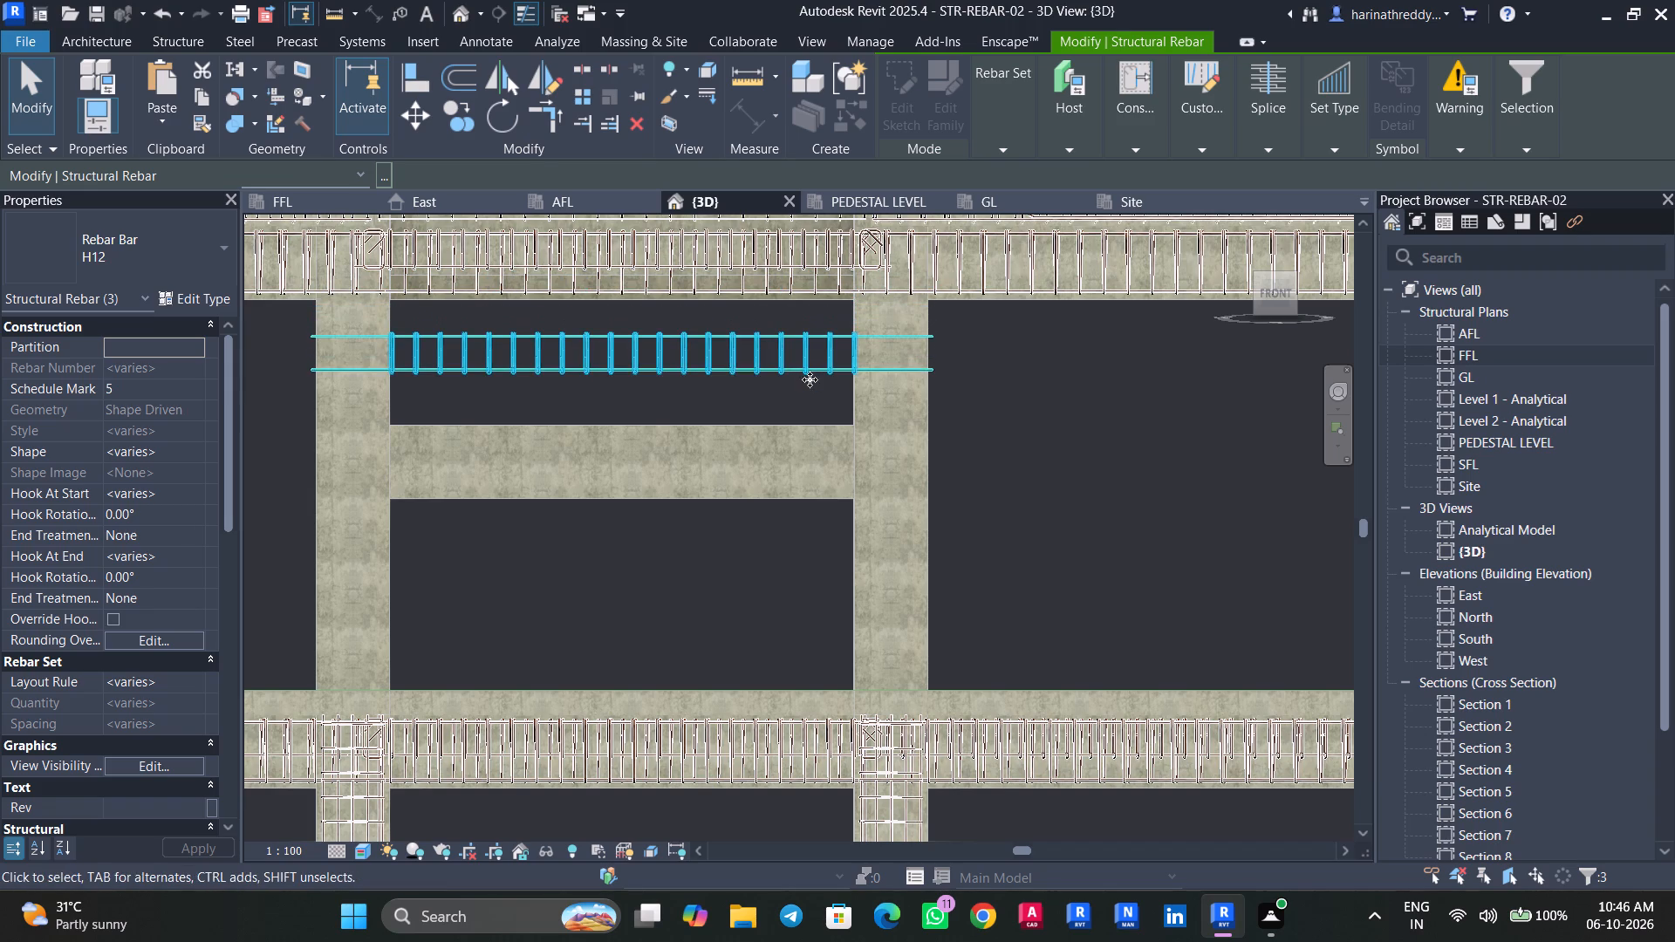
pyautogui.press('Down')
pyautogui.press('Down')
pyautogui.press('Down')
pyautogui.press('Down')
pyautogui.press('Down')
pyautogui.press('Down')
pyautogui.press('Down')
pyautogui.press('Down')
pyautogui.press('Down')
pyautogui.press('Down')
pyautogui.press('Down')
pyautogui.press('Down')
pyautogui.press('Down')
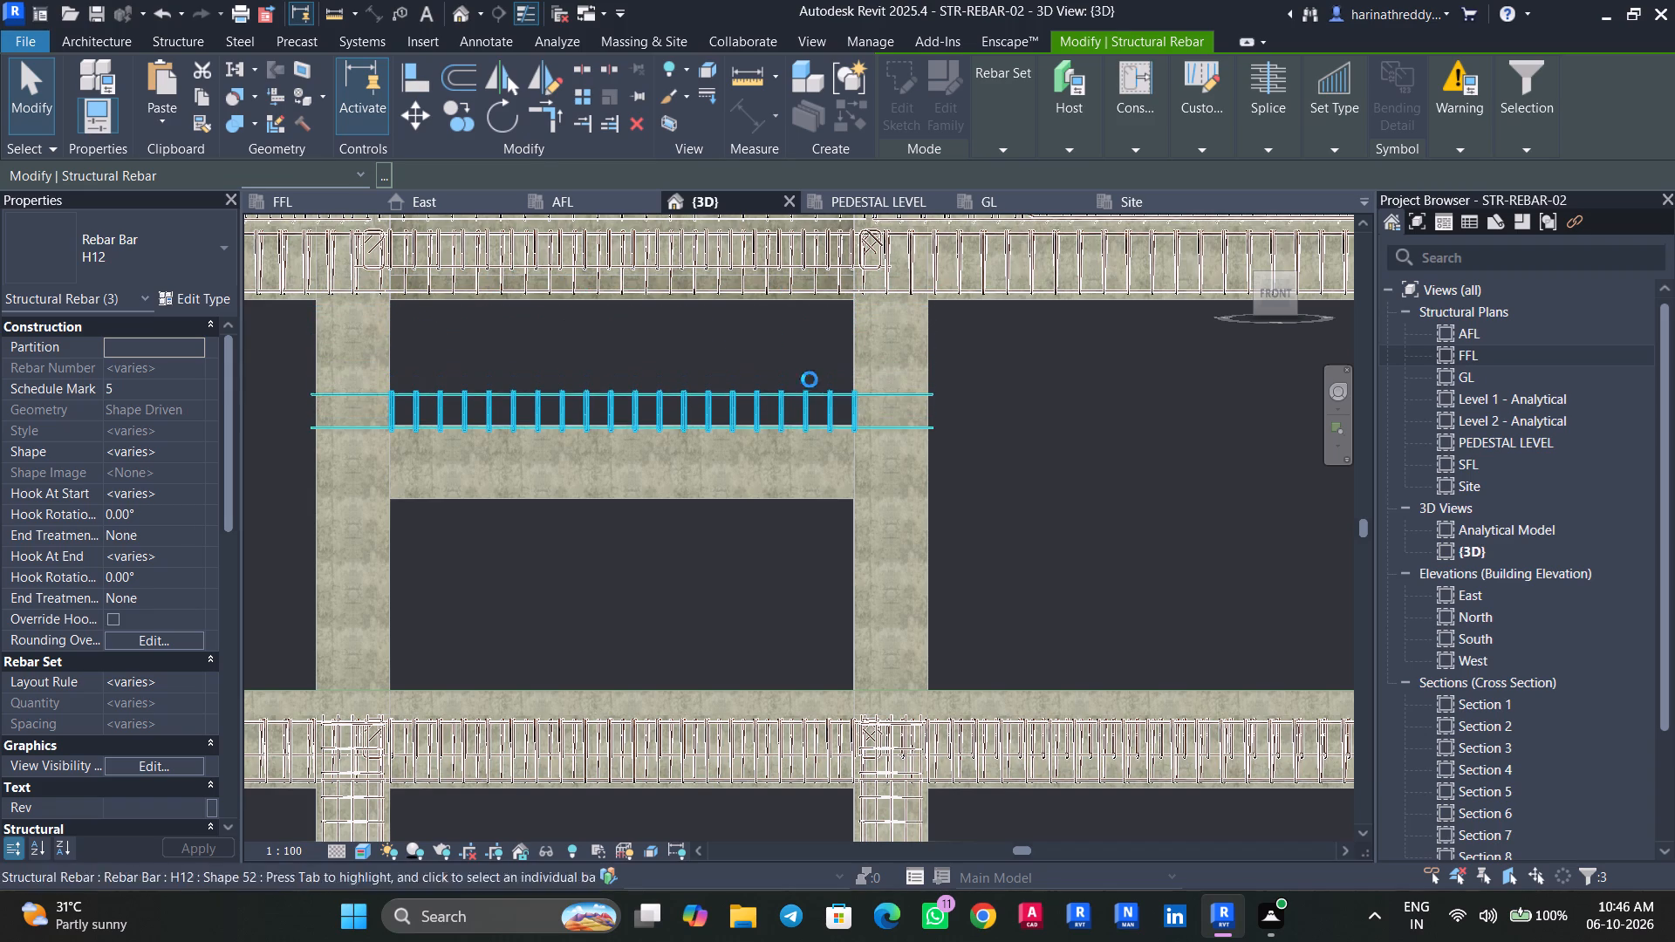
pyautogui.press('Down')
pyautogui.press('Down')
pyautogui.press('Down')
pyautogui.press('Down')
pyautogui.press('Down')
pyautogui.press('Down')
pyautogui.press('Down')
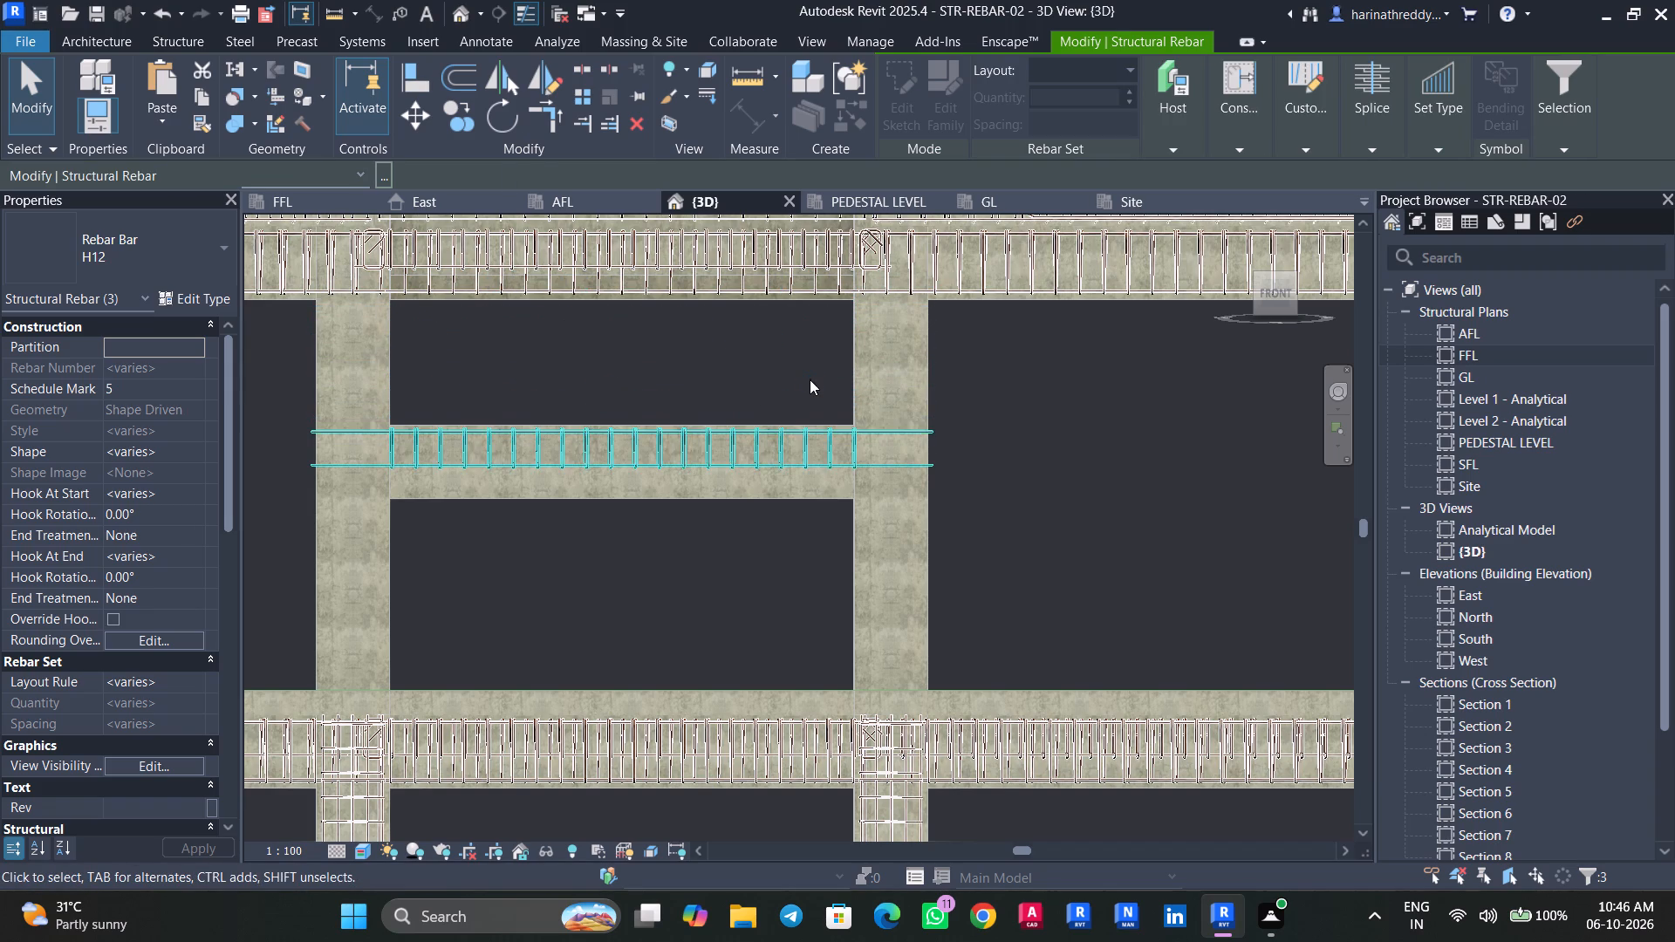
pyautogui.press('Down')
pyautogui.press('Down')
pyautogui.press('Down')
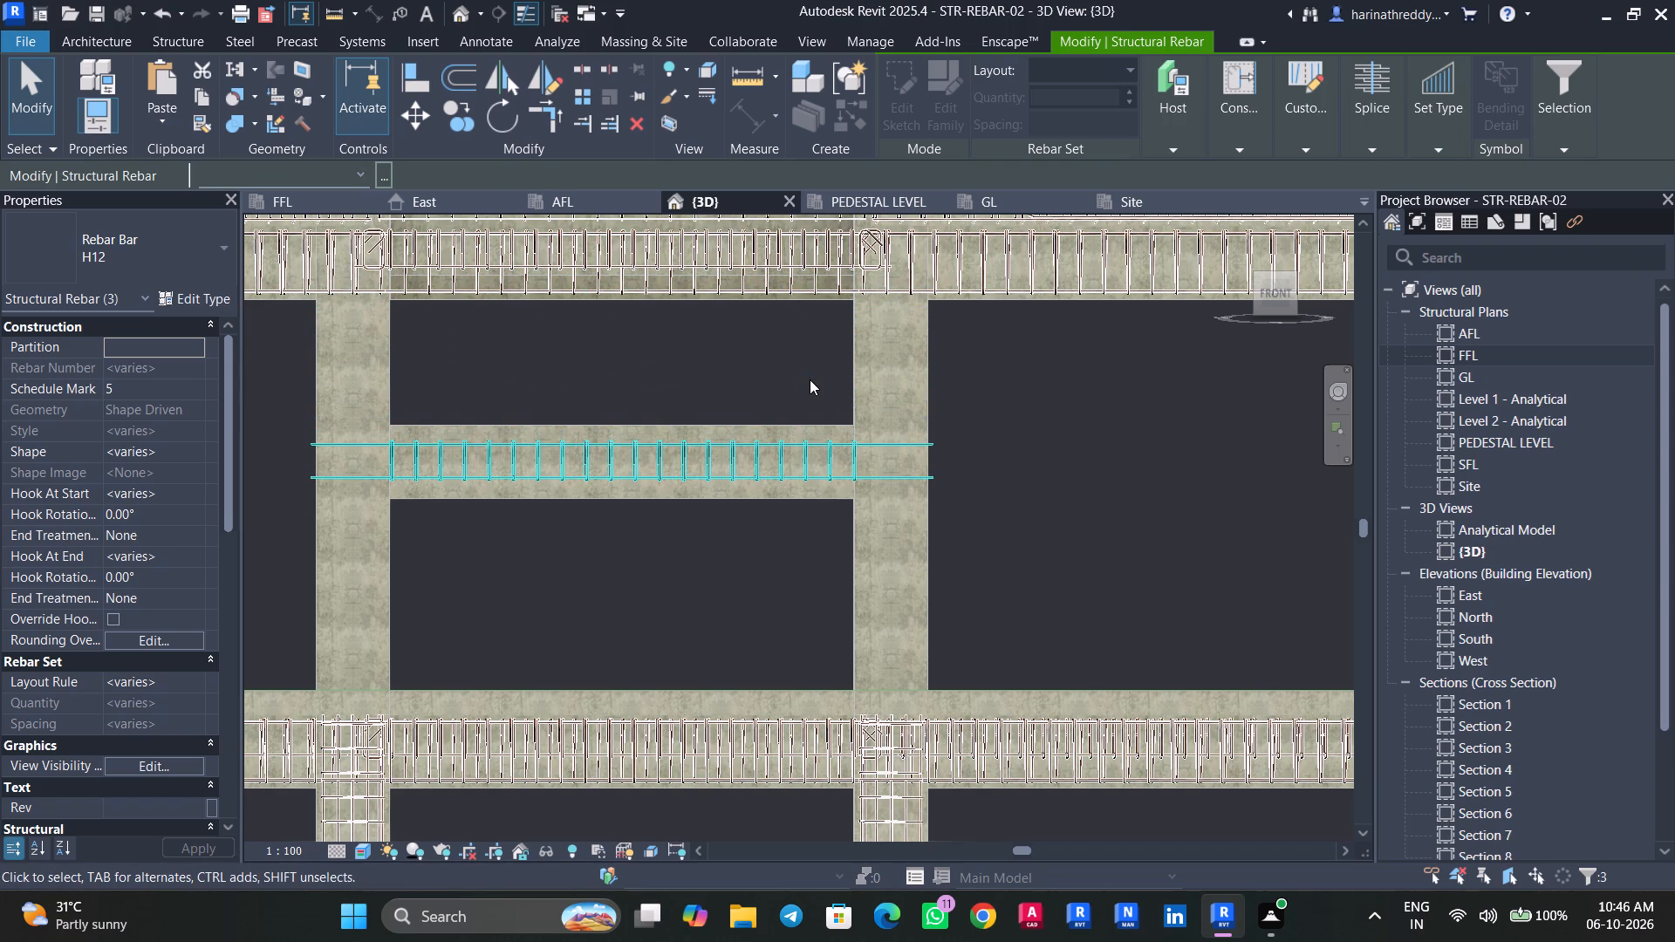
# Check the position of the moved rebar cage within the lowered recess beam from an angle and from the front.
pyautogui.keyDown('shift'); pyautogui.moveTo(790, 377); pyautogui.dragTo(886, 544, button='middle'); pyautogui.keyUp('shift')
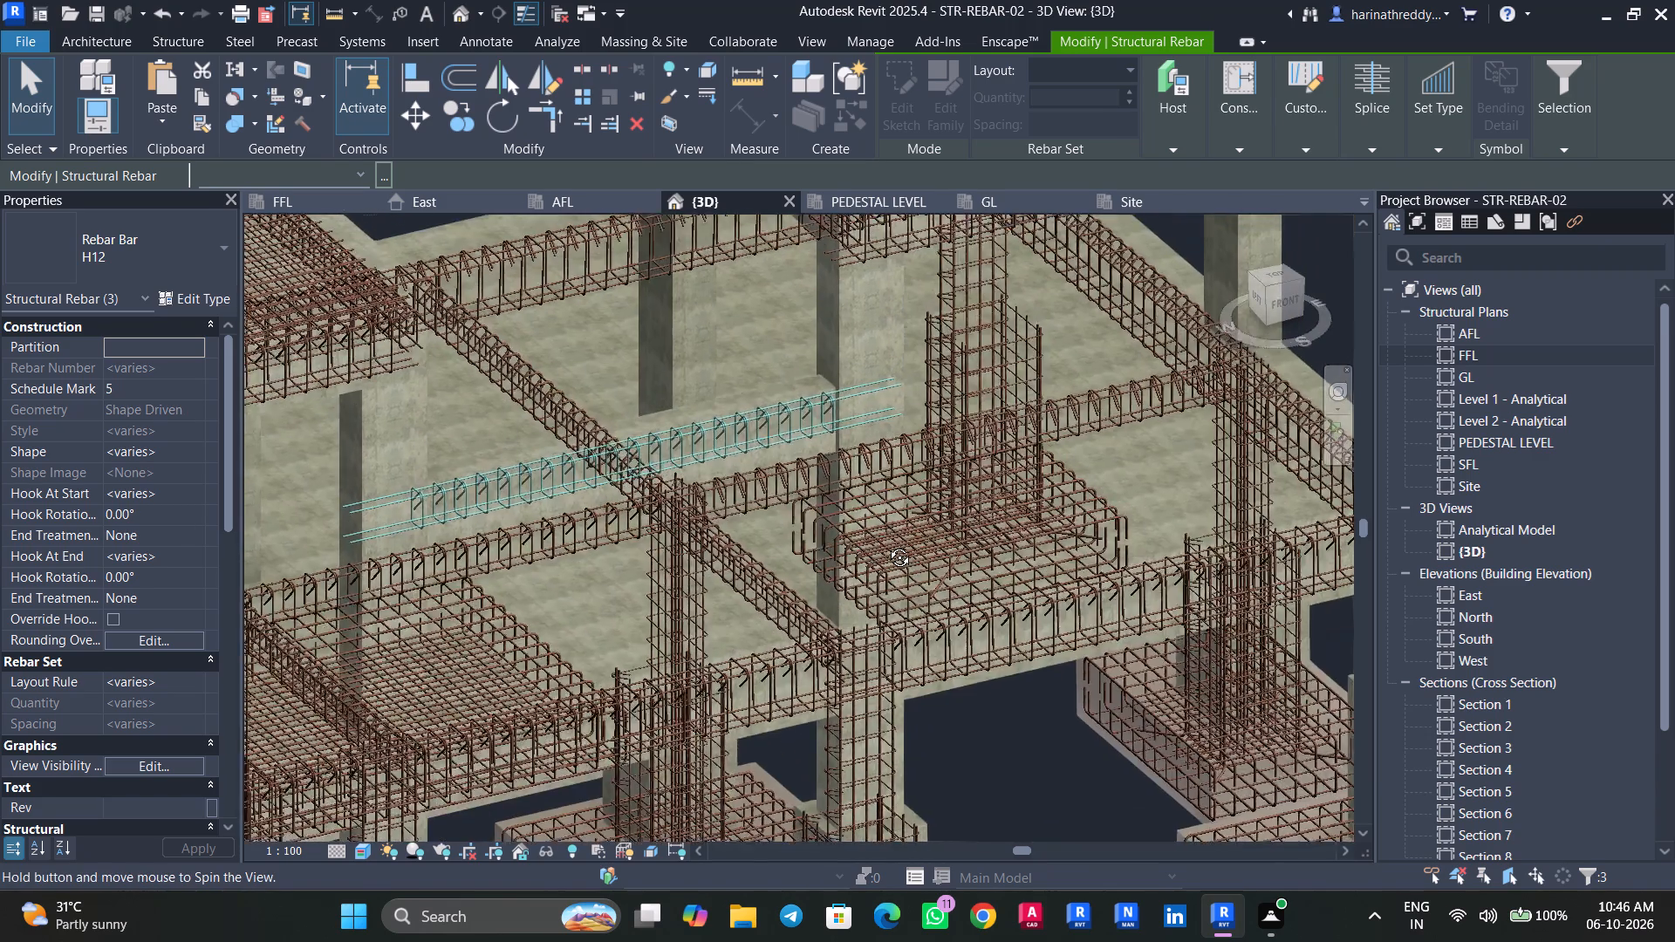
pyautogui.keyDown('shift'); pyautogui.moveTo(886, 544); pyautogui.dragTo(781, 358, button='middle'); pyautogui.keyUp('shift')
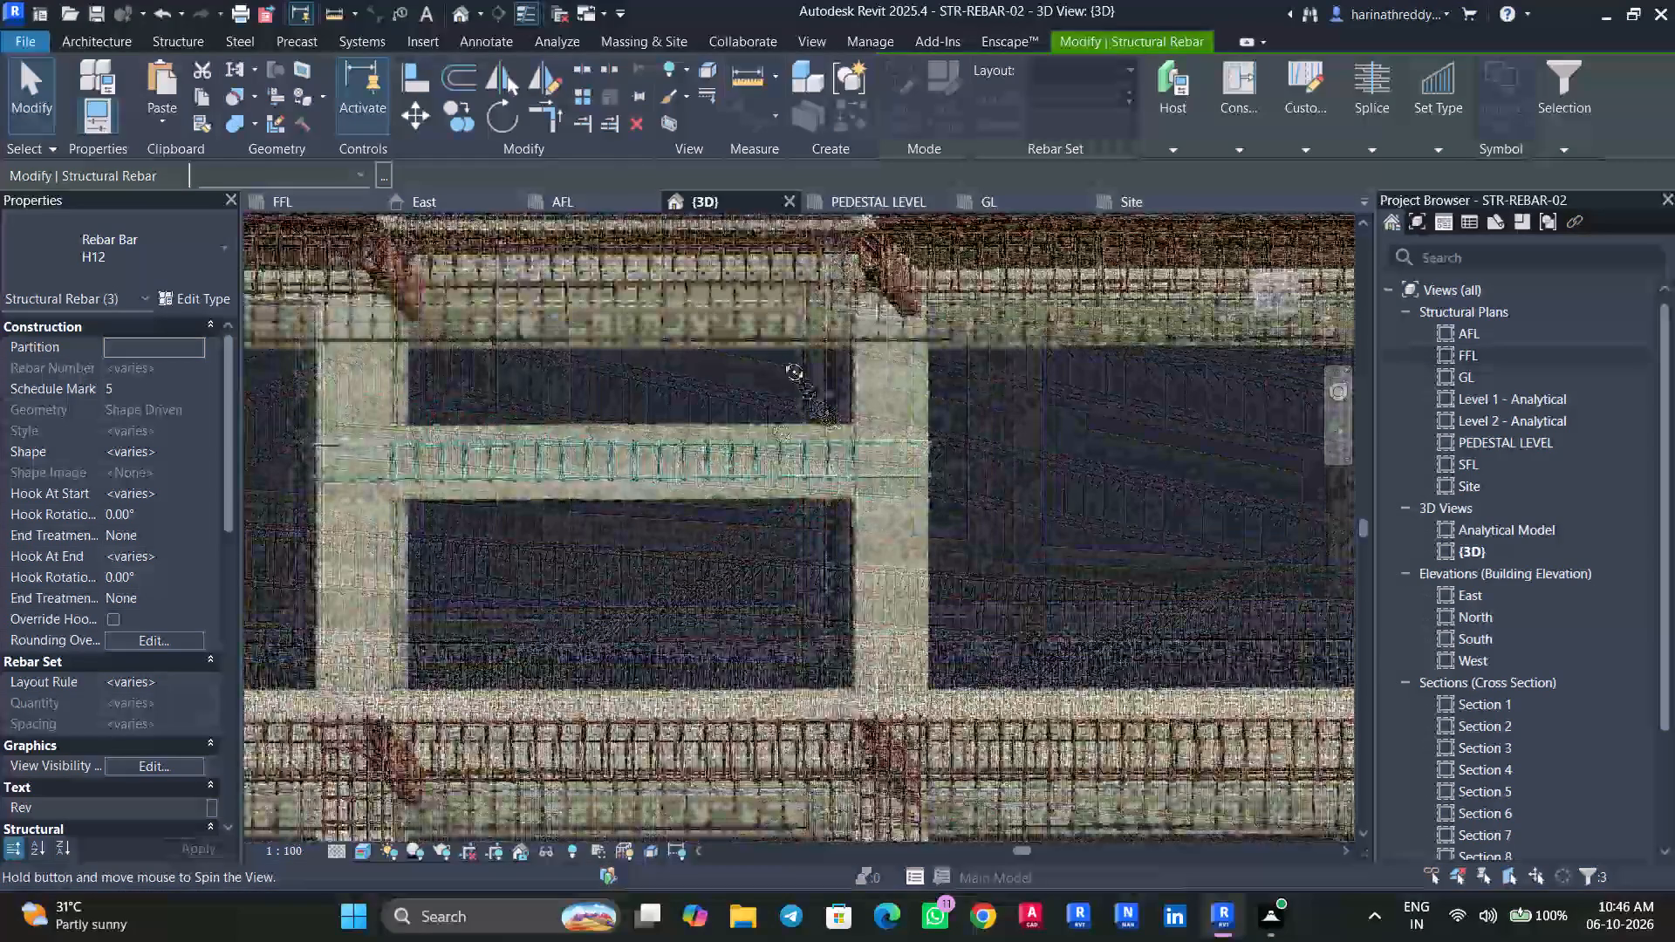
pyautogui.keyDown('shift'); pyautogui.moveTo(781, 358); pyautogui.dragTo(780, 388, button='middle'); pyautogui.keyUp('shift')
pyautogui.press('Escape')
pyautogui.press('Escape')
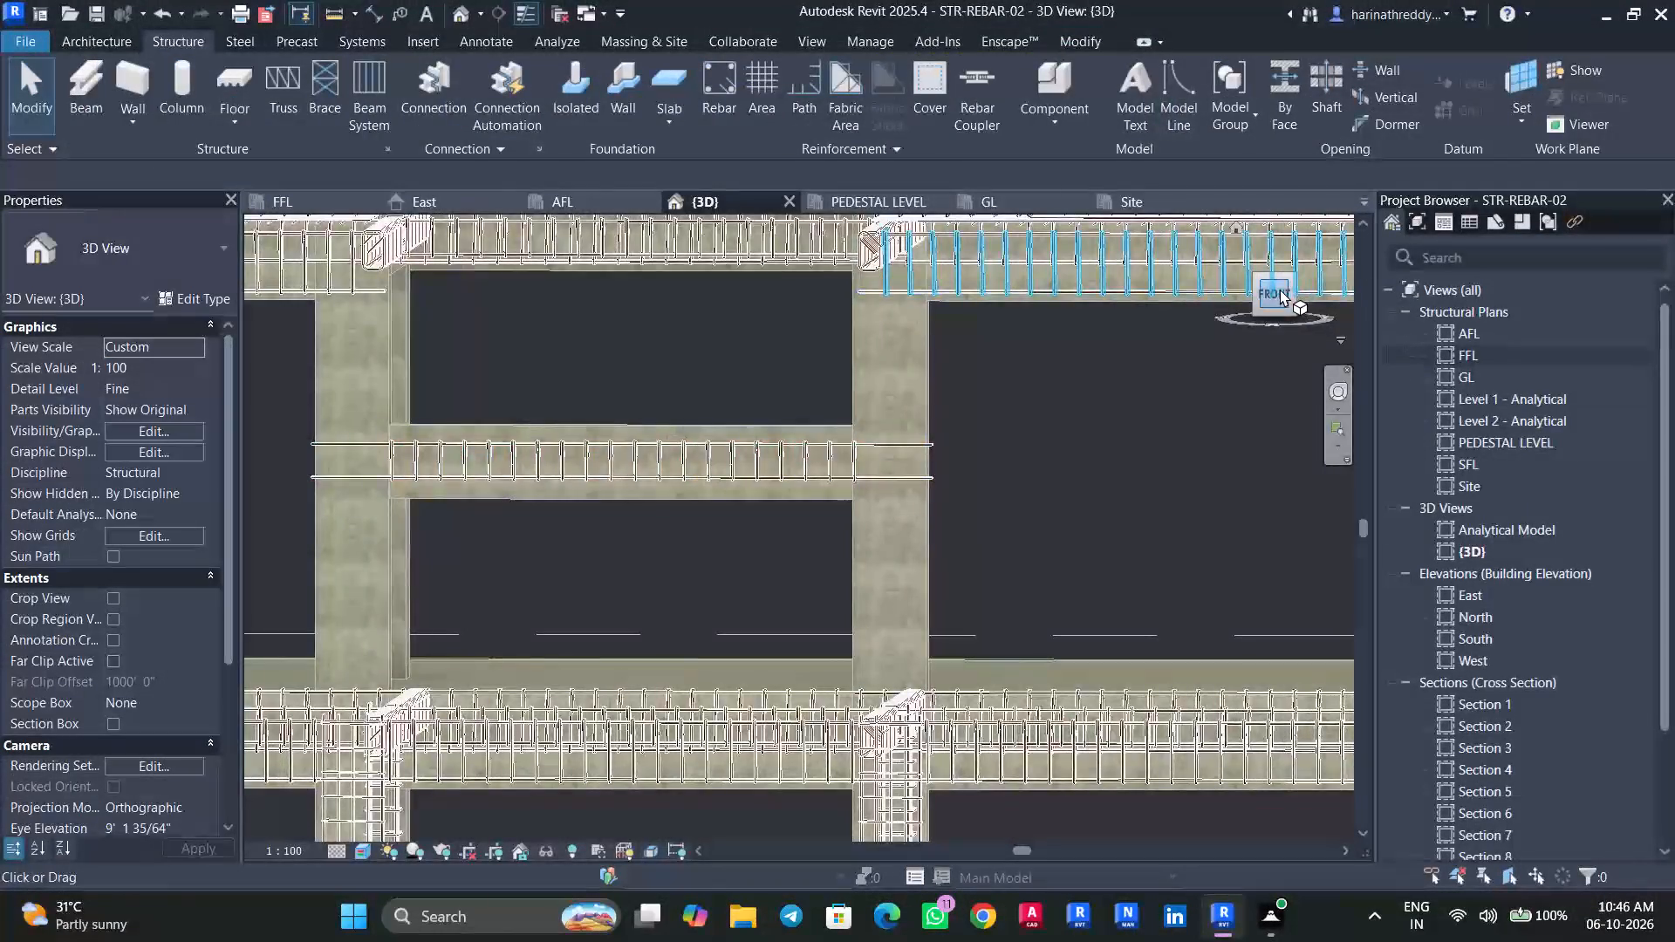
pyautogui.click(1279, 290)
pyautogui.scroll(2, 802, 581)
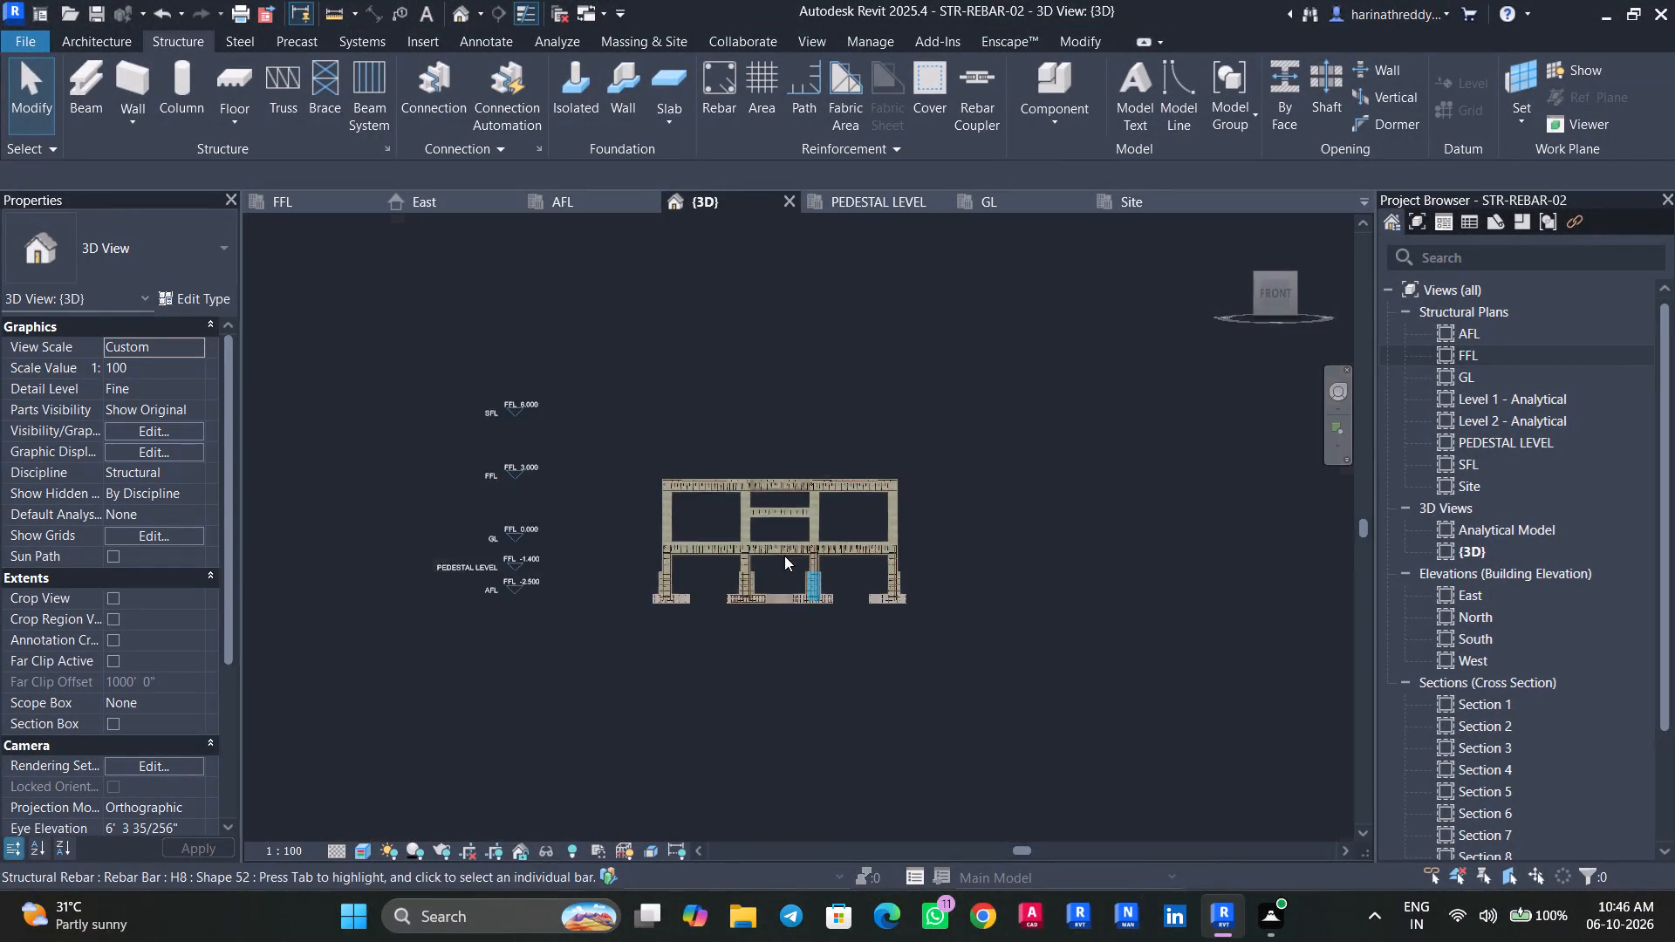
# Shorten the left ends of both longitudinal bar sets in the lowered recess beam so they stop inside the column.
pyautogui.scroll(3, 784, 556)
pyautogui.scroll(-1, 780, 535)
pyautogui.scroll(13, 780, 535)
pyautogui.click(542, 476)
pyautogui.scroll(8, 544, 477)
pyautogui.scroll(-1, 531, 477)
pyautogui.scroll(2, 531, 477)
pyautogui.moveTo(488, 368); pyautogui.dragTo(588, 379)
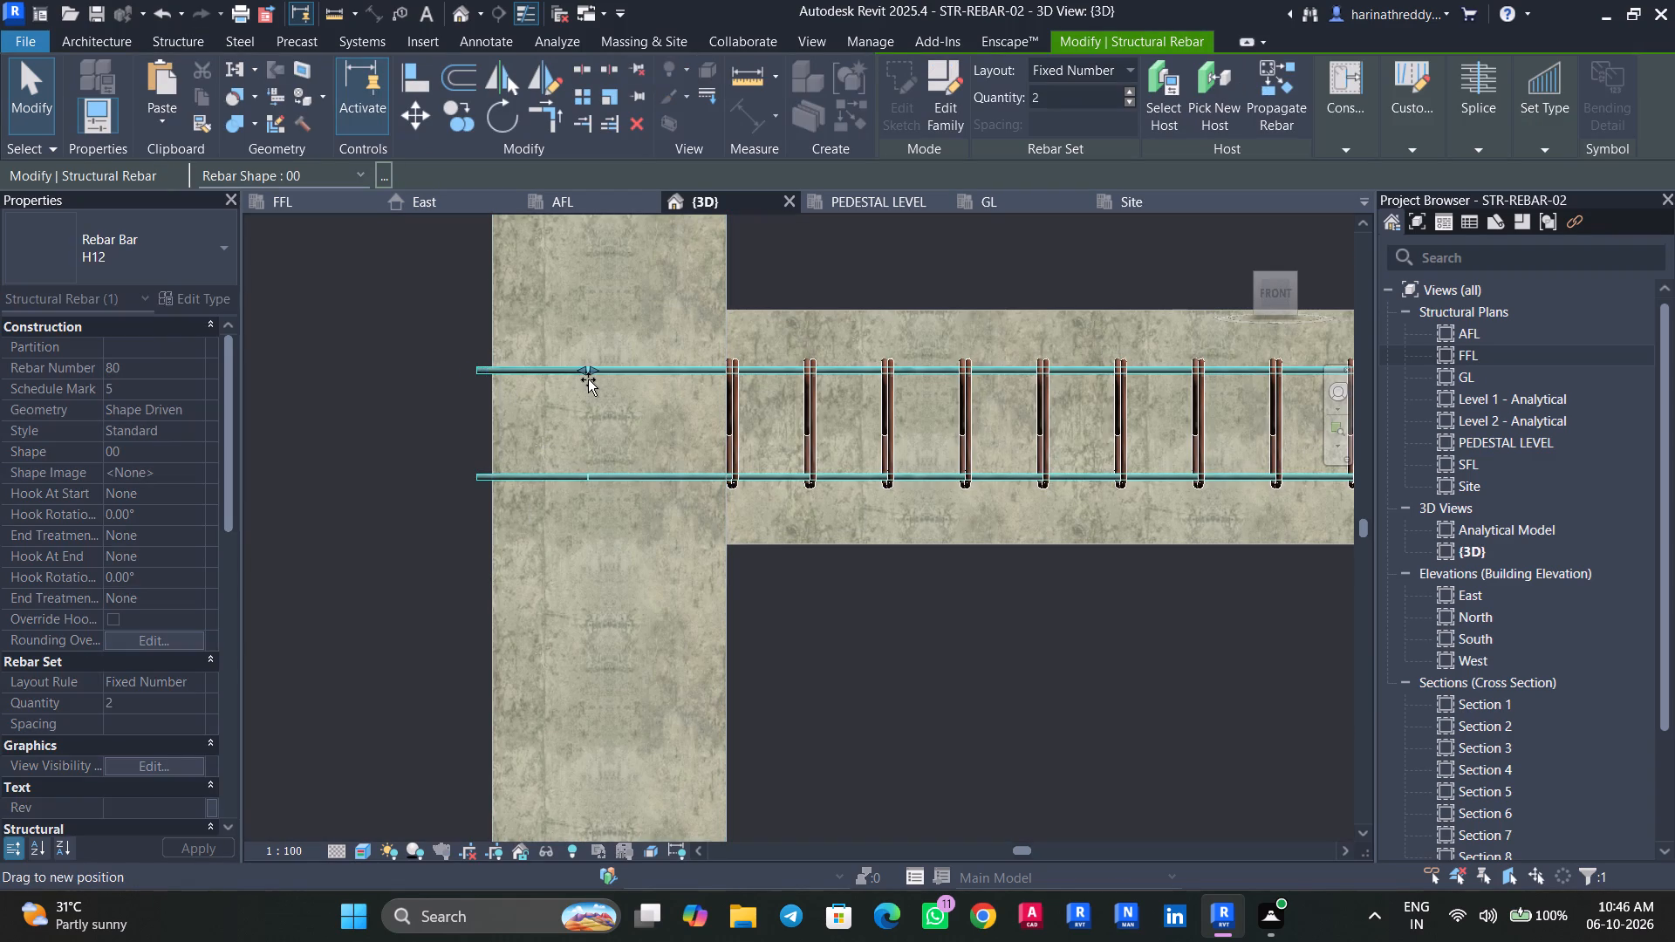
pyautogui.moveTo(588, 379); pyautogui.dragTo(521, 381)
pyautogui.press('Escape')
pyautogui.press('Escape')
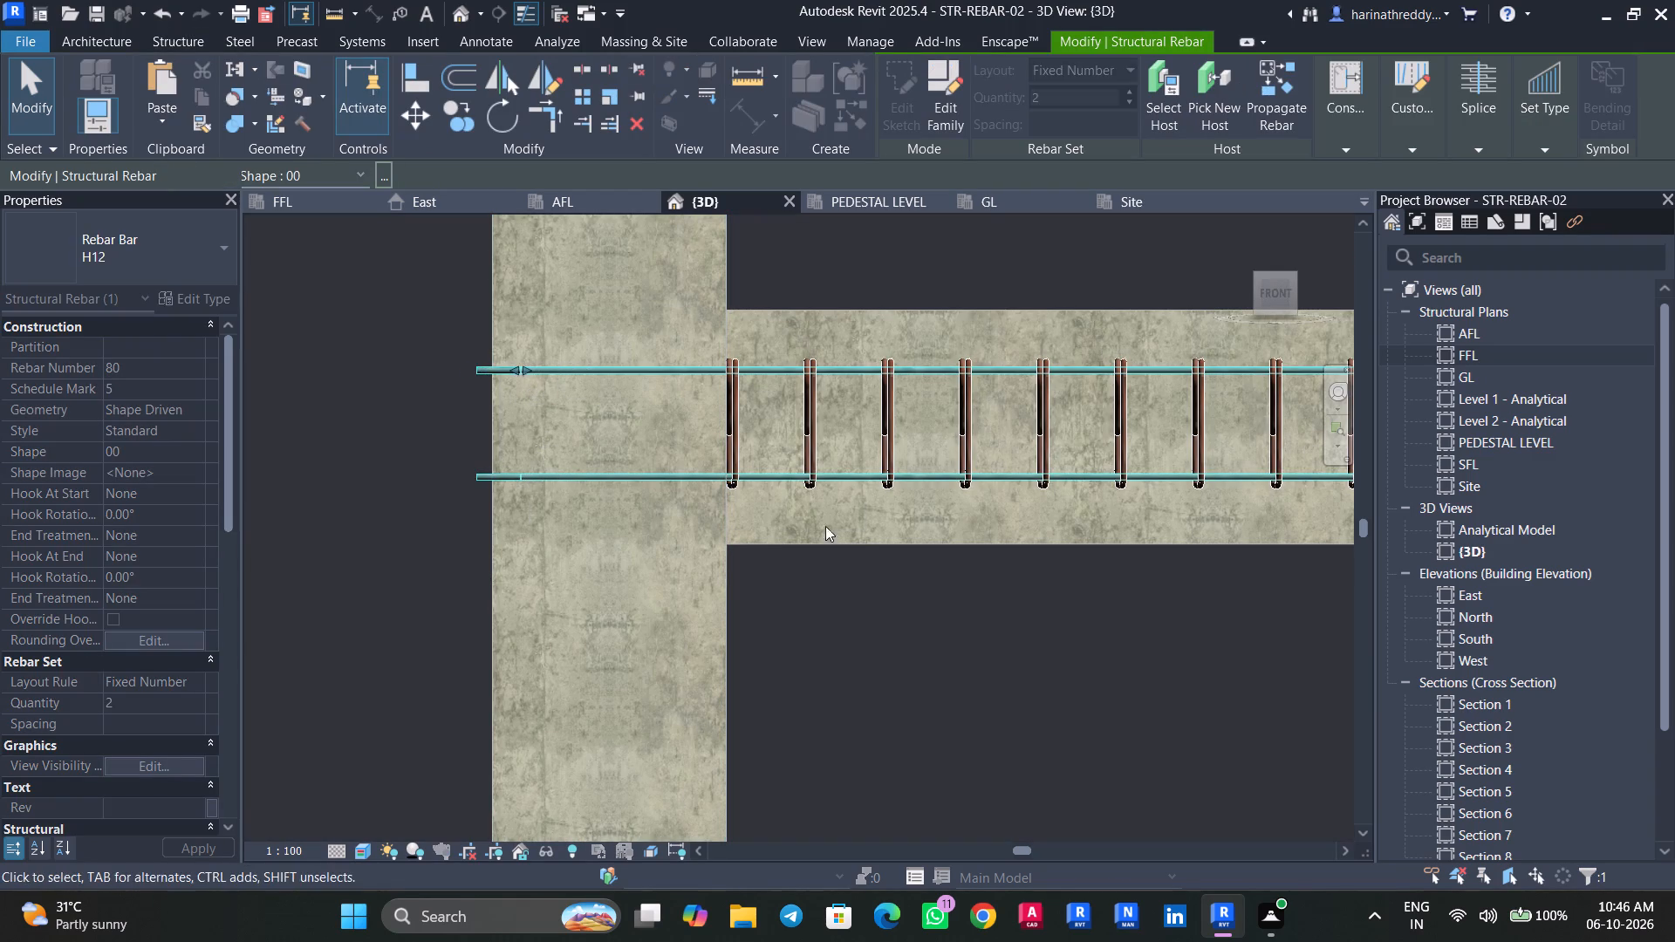
pyautogui.moveTo(1024, 626); pyautogui.dragTo(876, 625, button='middle')
pyautogui.scroll(1, 876, 625)
pyautogui.press('Escape')
pyautogui.moveTo(310, 415); pyautogui.dragTo(407, 447, button='middle')
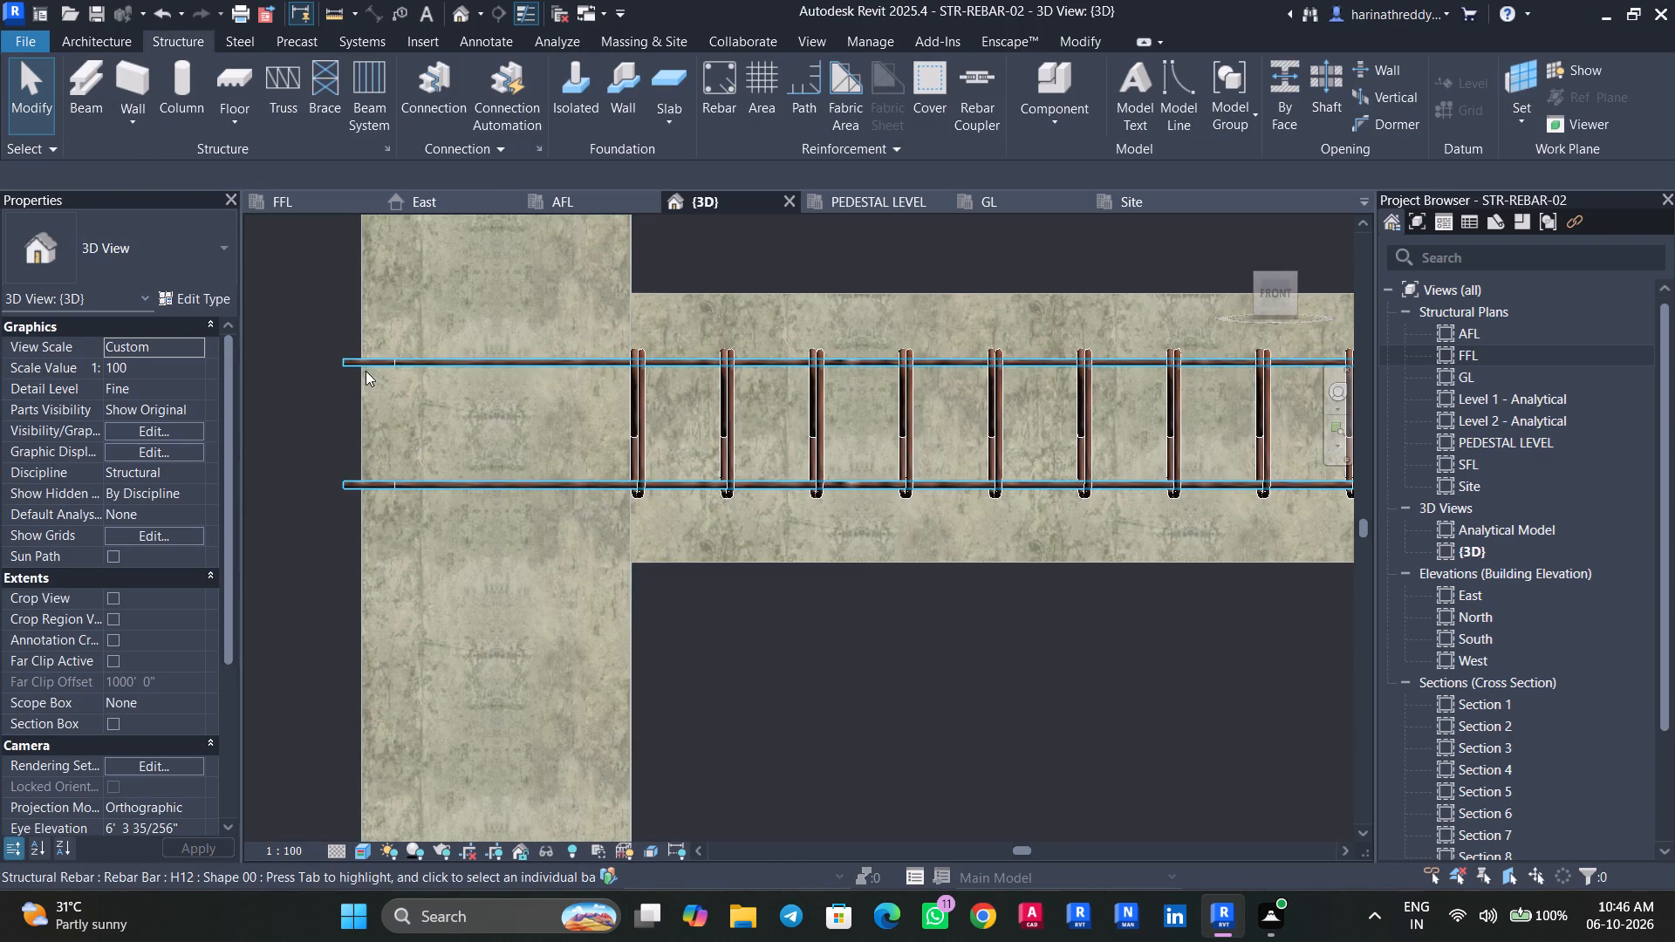
pyautogui.click(366, 365)
pyautogui.moveTo(347, 357); pyautogui.dragTo(391, 365)
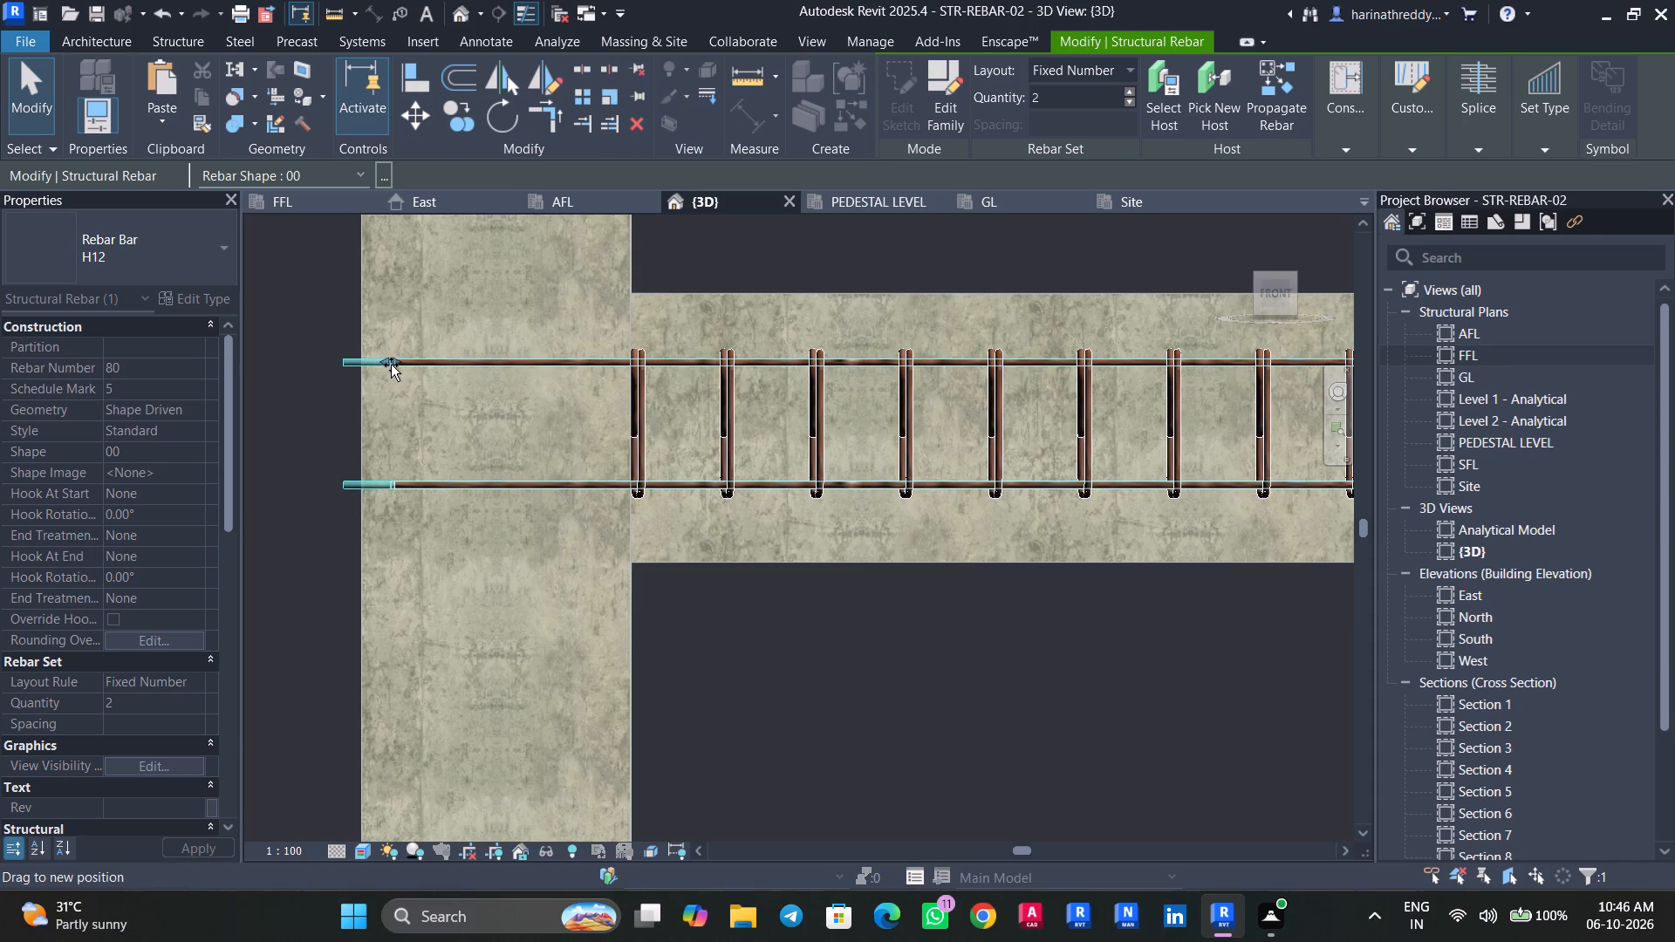
pyautogui.moveTo(391, 365); pyautogui.dragTo(393, 365)
pyautogui.press('Escape')
# Pull the right ends of both longitudinal bar sets in the lowered recess beam back inside the supporting column.
pyautogui.moveTo(998, 711); pyautogui.dragTo(673, 712, button='middle')
pyautogui.scroll(-3, 673, 712)
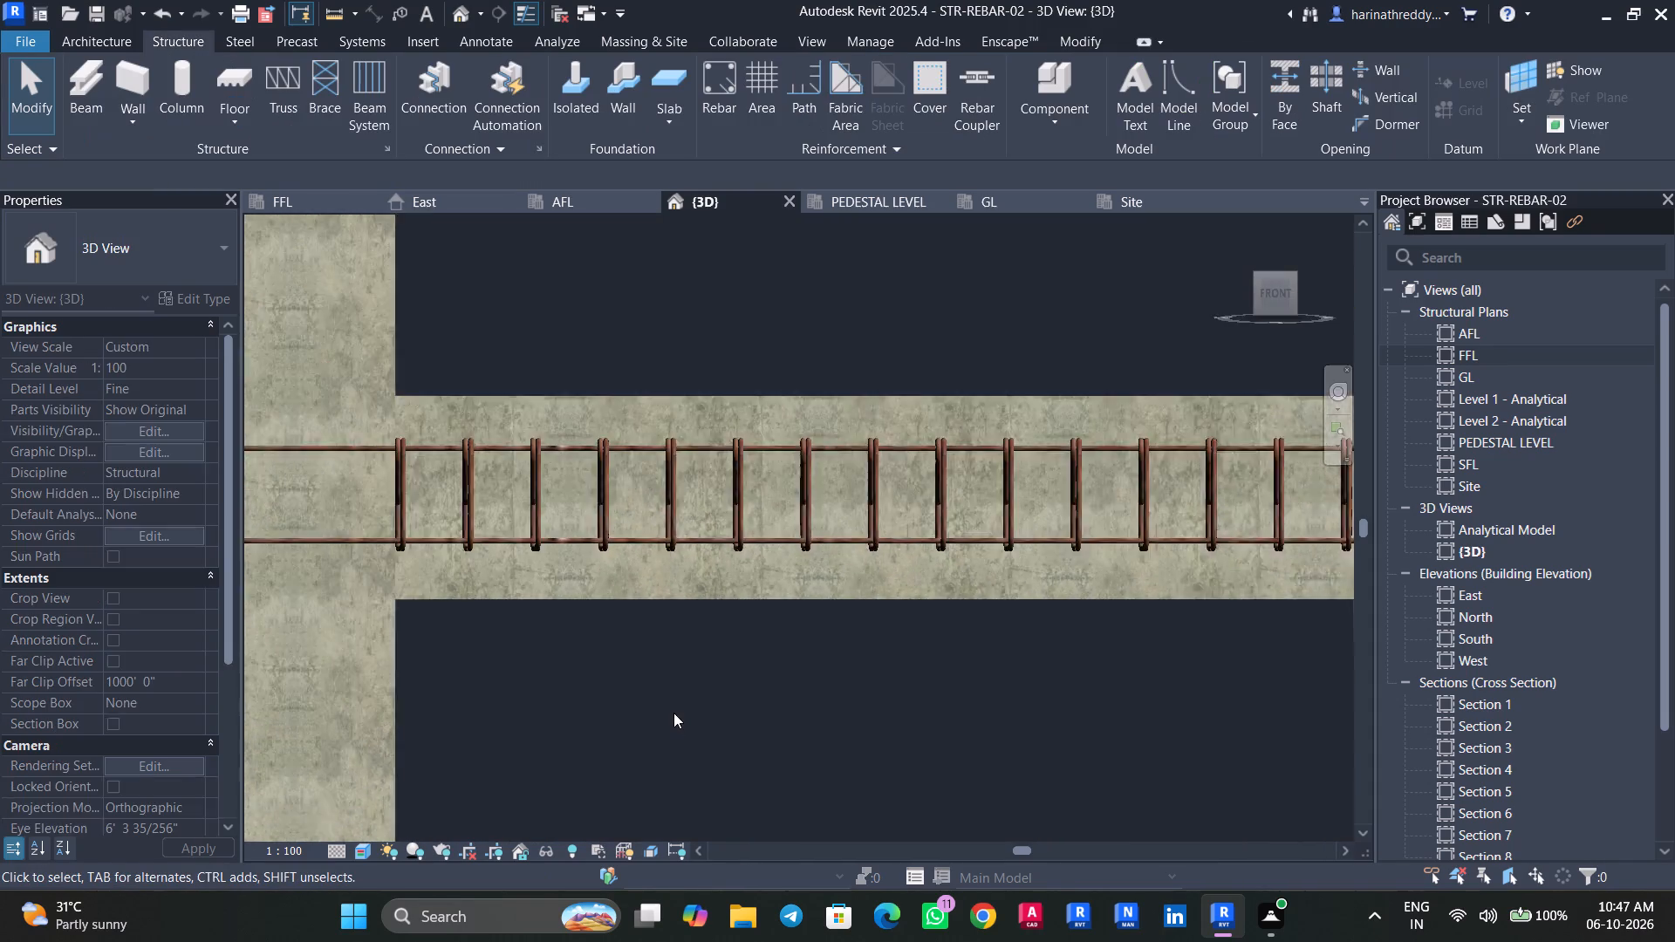
pyautogui.scroll(-5, 673, 713)
pyautogui.moveTo(794, 718); pyautogui.dragTo(638, 696, button='middle')
pyautogui.click(1030, 569)
pyautogui.scroll(4, 1036, 586)
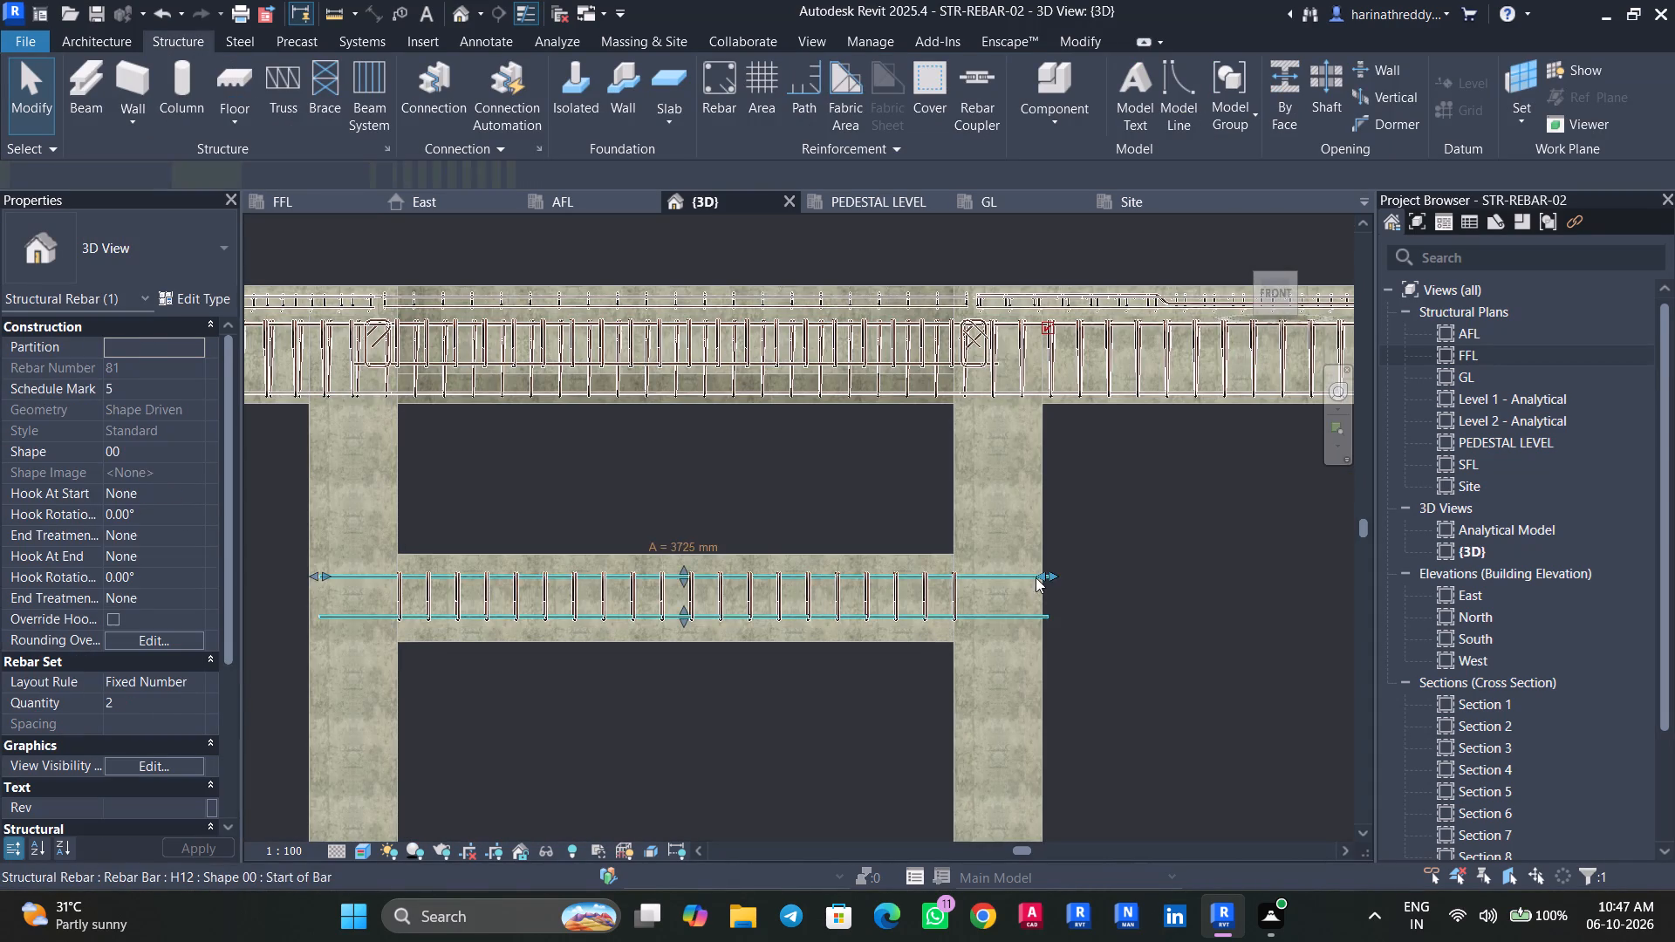
pyautogui.scroll(-1, 1036, 577)
pyautogui.scroll(2, 1036, 577)
pyautogui.moveTo(1053, 575); pyautogui.dragTo(1027, 575)
pyautogui.press('Escape')
pyautogui.press('Escape')
pyautogui.click(1058, 571)
pyautogui.moveTo(1056, 571); pyautogui.dragTo(1035, 576)
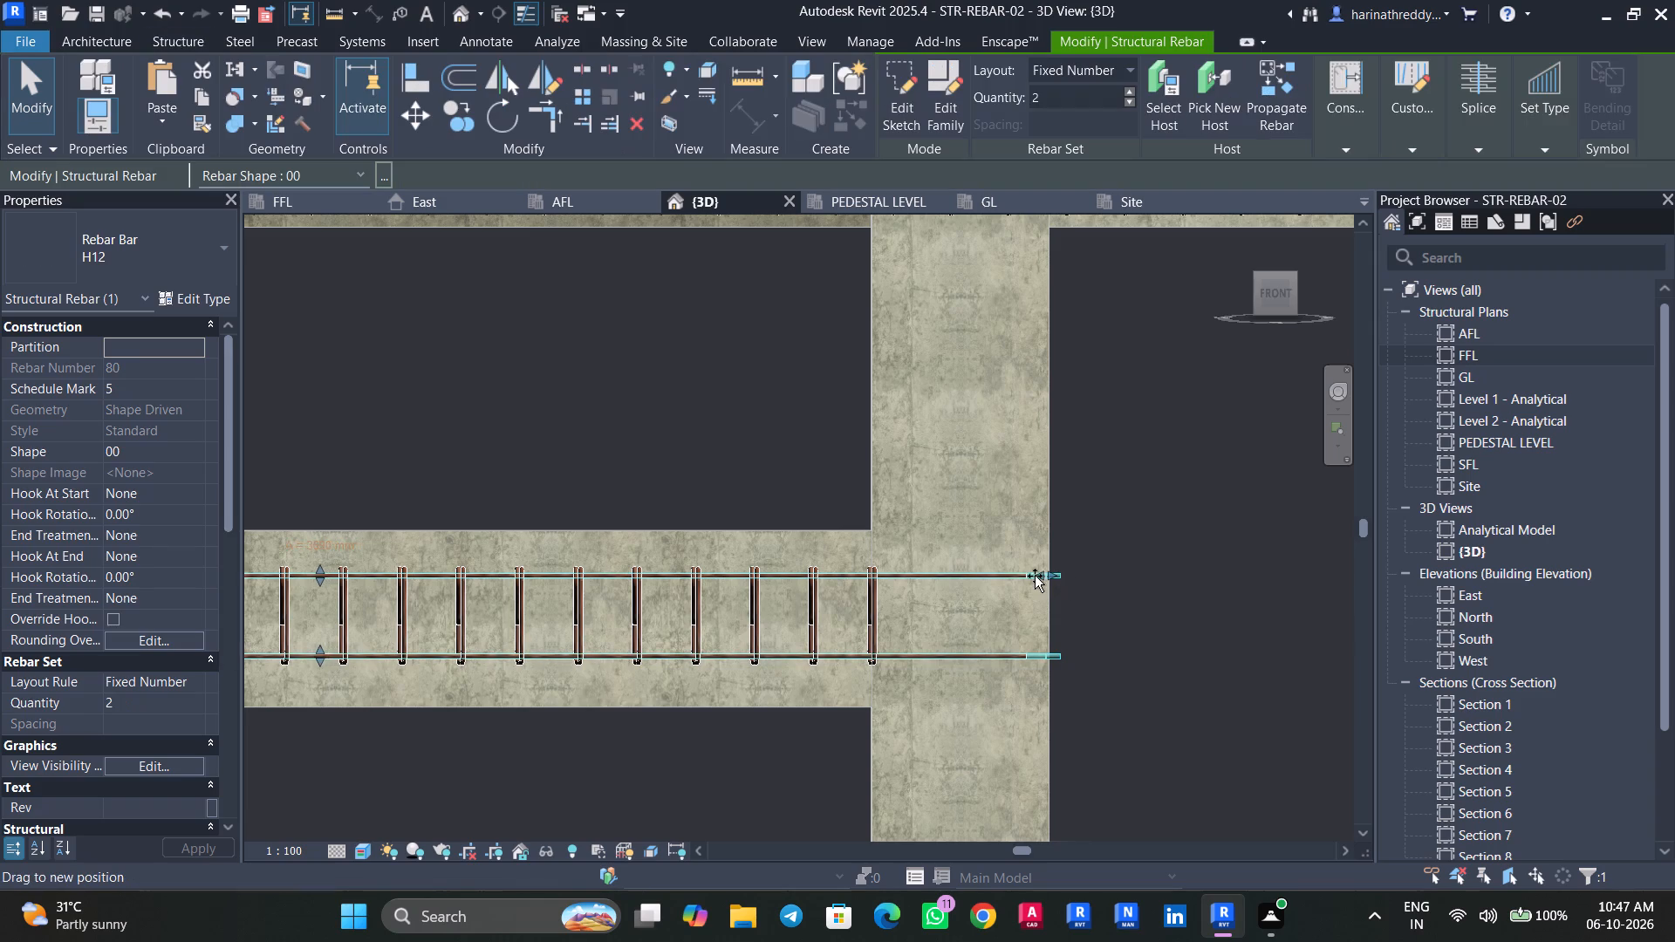
pyautogui.moveTo(1035, 576); pyautogui.dragTo(1022, 579)
pyautogui.press('Escape')
pyautogui.press('Escape')
pyautogui.press('Escape')
# Examine the lowered beam's trimmed bars and the reinforcement of the whole frame from several angles and from the front.
pyautogui.keyDown('shift'); pyautogui.moveTo(1103, 608); pyautogui.dragTo(1114, 715, button='middle'); pyautogui.keyUp('shift')
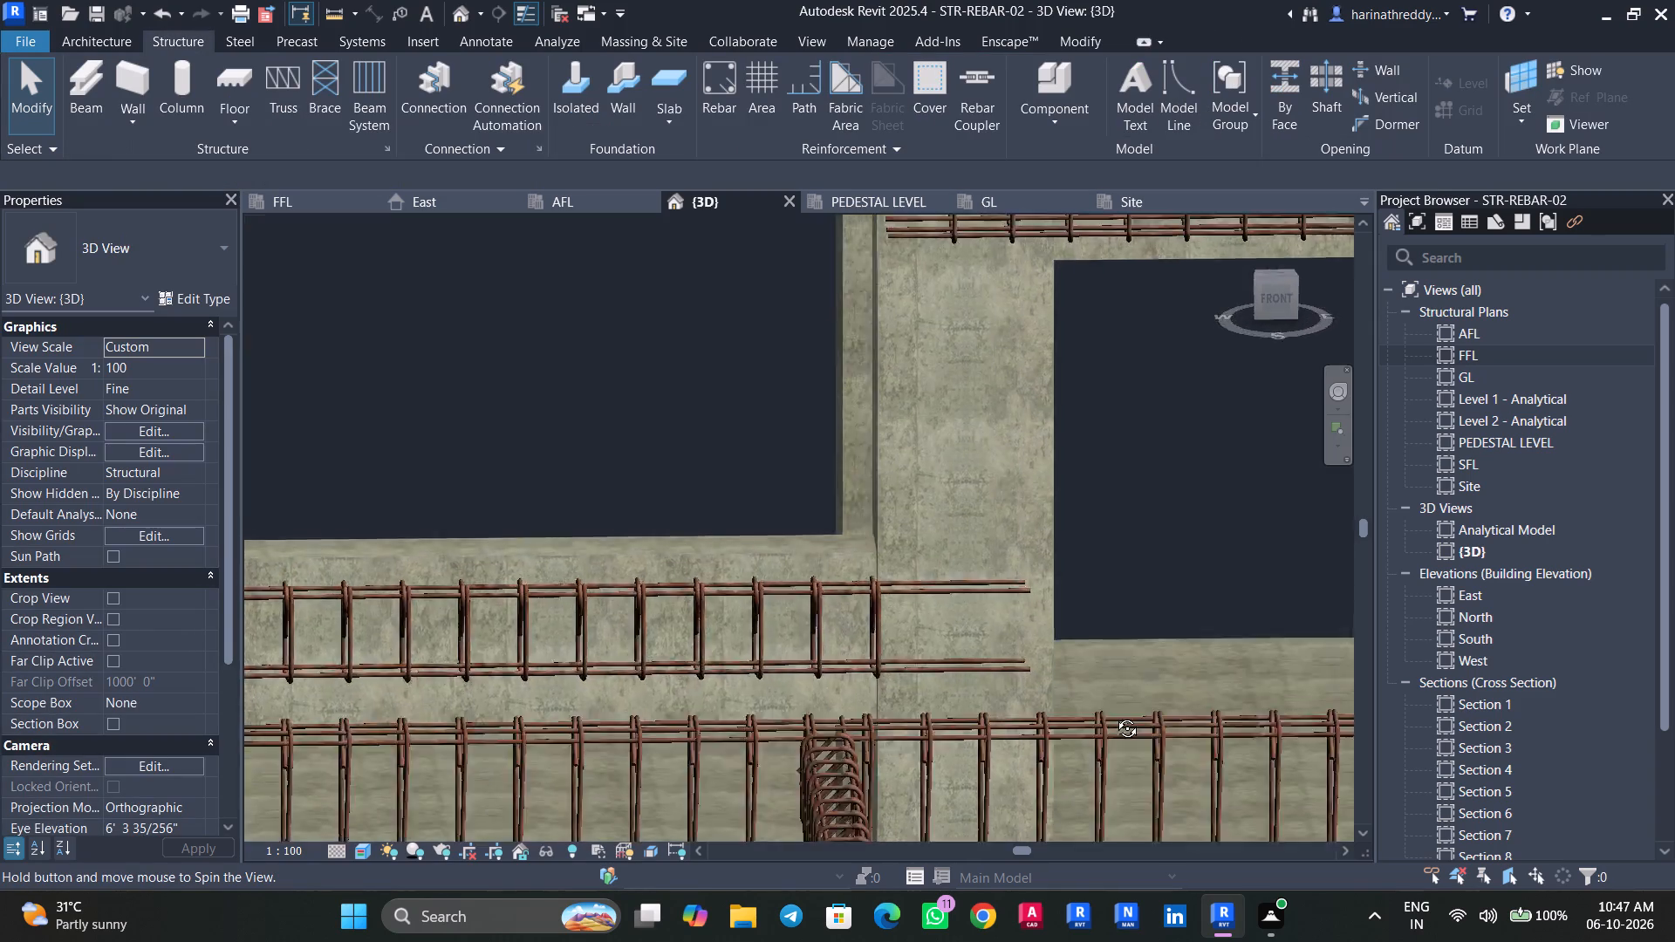
pyautogui.keyDown('shift'); pyautogui.moveTo(1114, 715); pyautogui.dragTo(1141, 672, button='middle'); pyautogui.keyUp('shift')
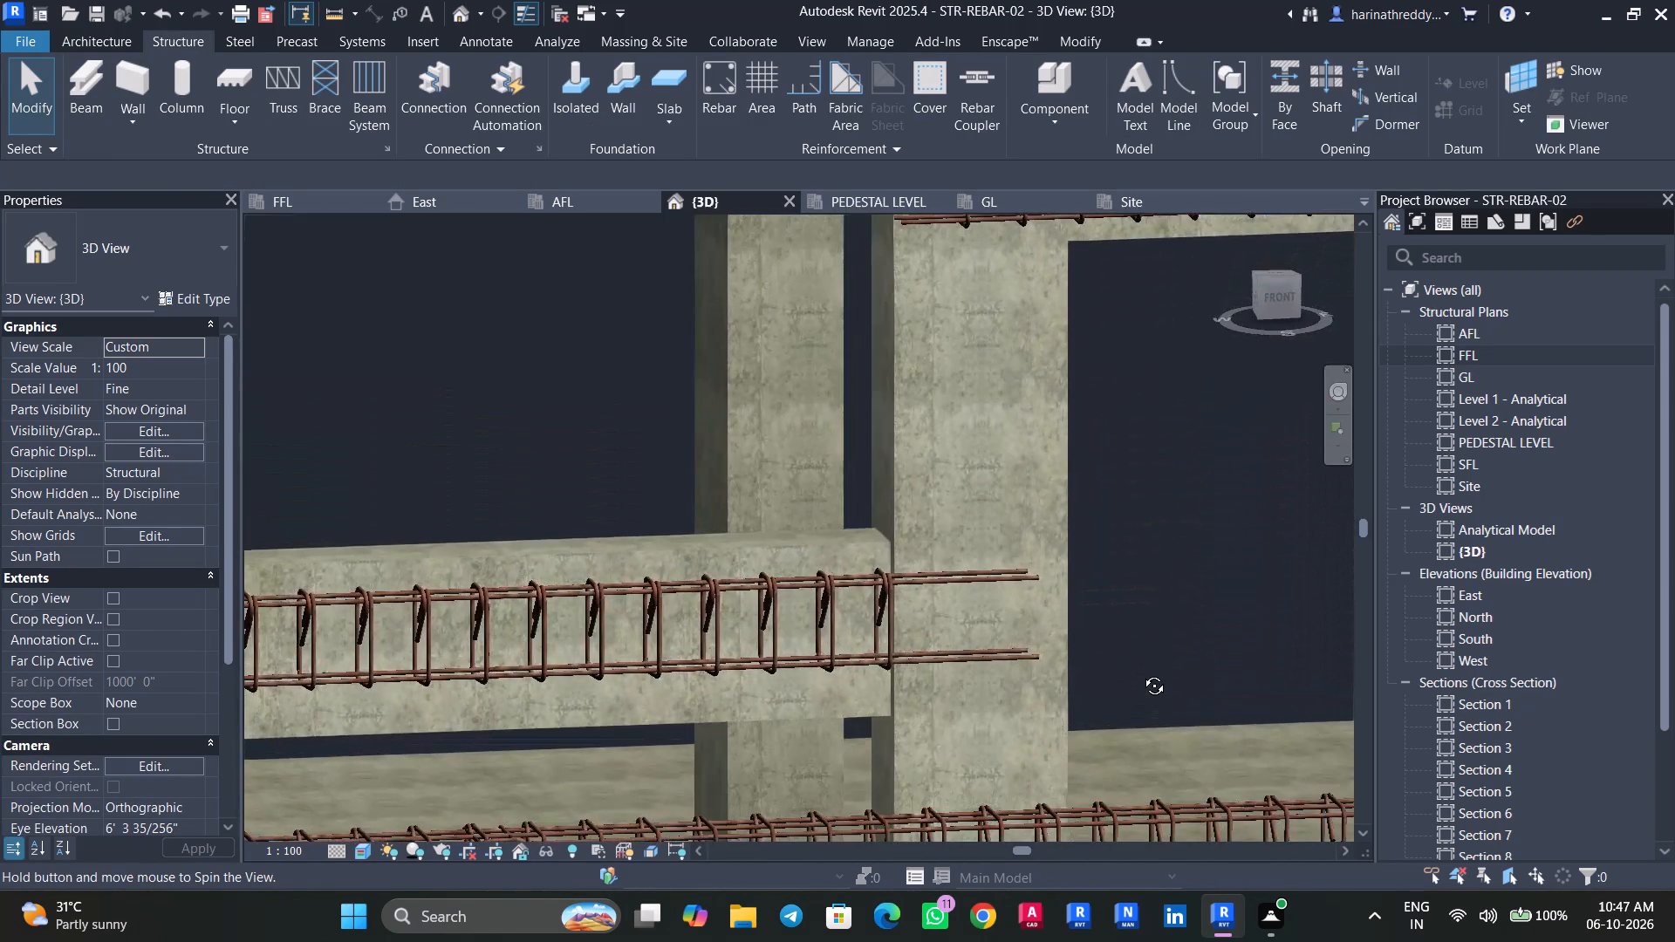
pyautogui.keyDown('shift'); pyautogui.moveTo(1141, 672); pyautogui.dragTo(1145, 718, button='middle'); pyautogui.keyUp('shift')
pyautogui.scroll(-5, 1146, 714)
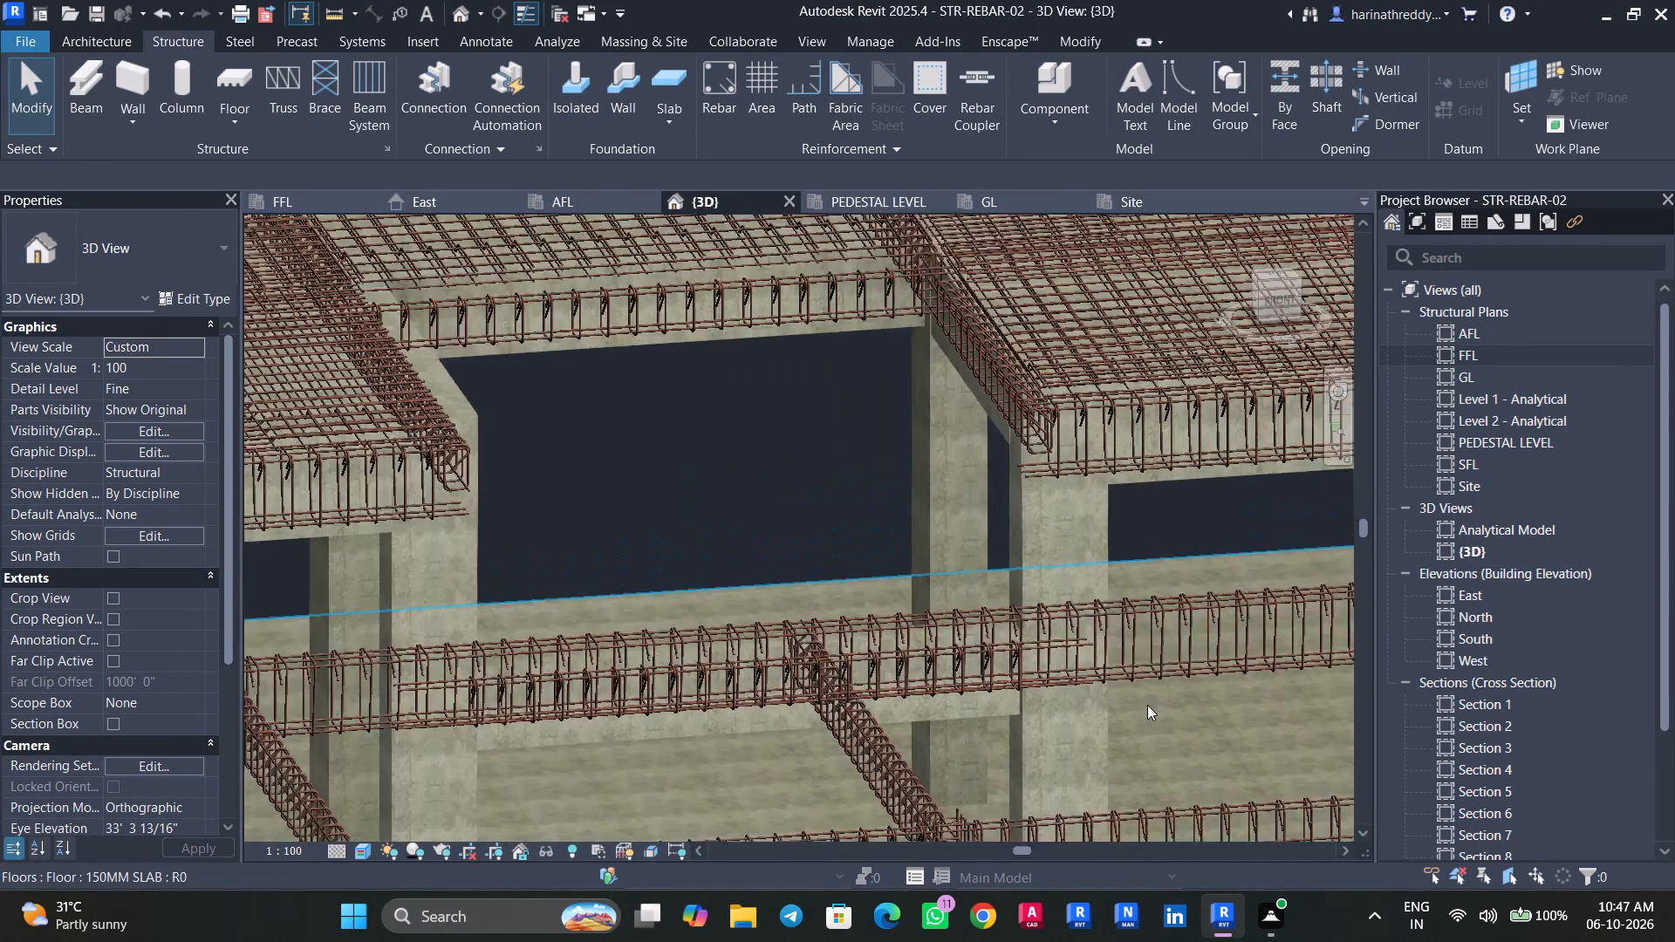
pyautogui.scroll(-8, 1147, 705)
pyautogui.keyDown('shift'); pyautogui.moveTo(732, 358); pyautogui.dragTo(817, 525, button='middle'); pyautogui.keyUp('shift')
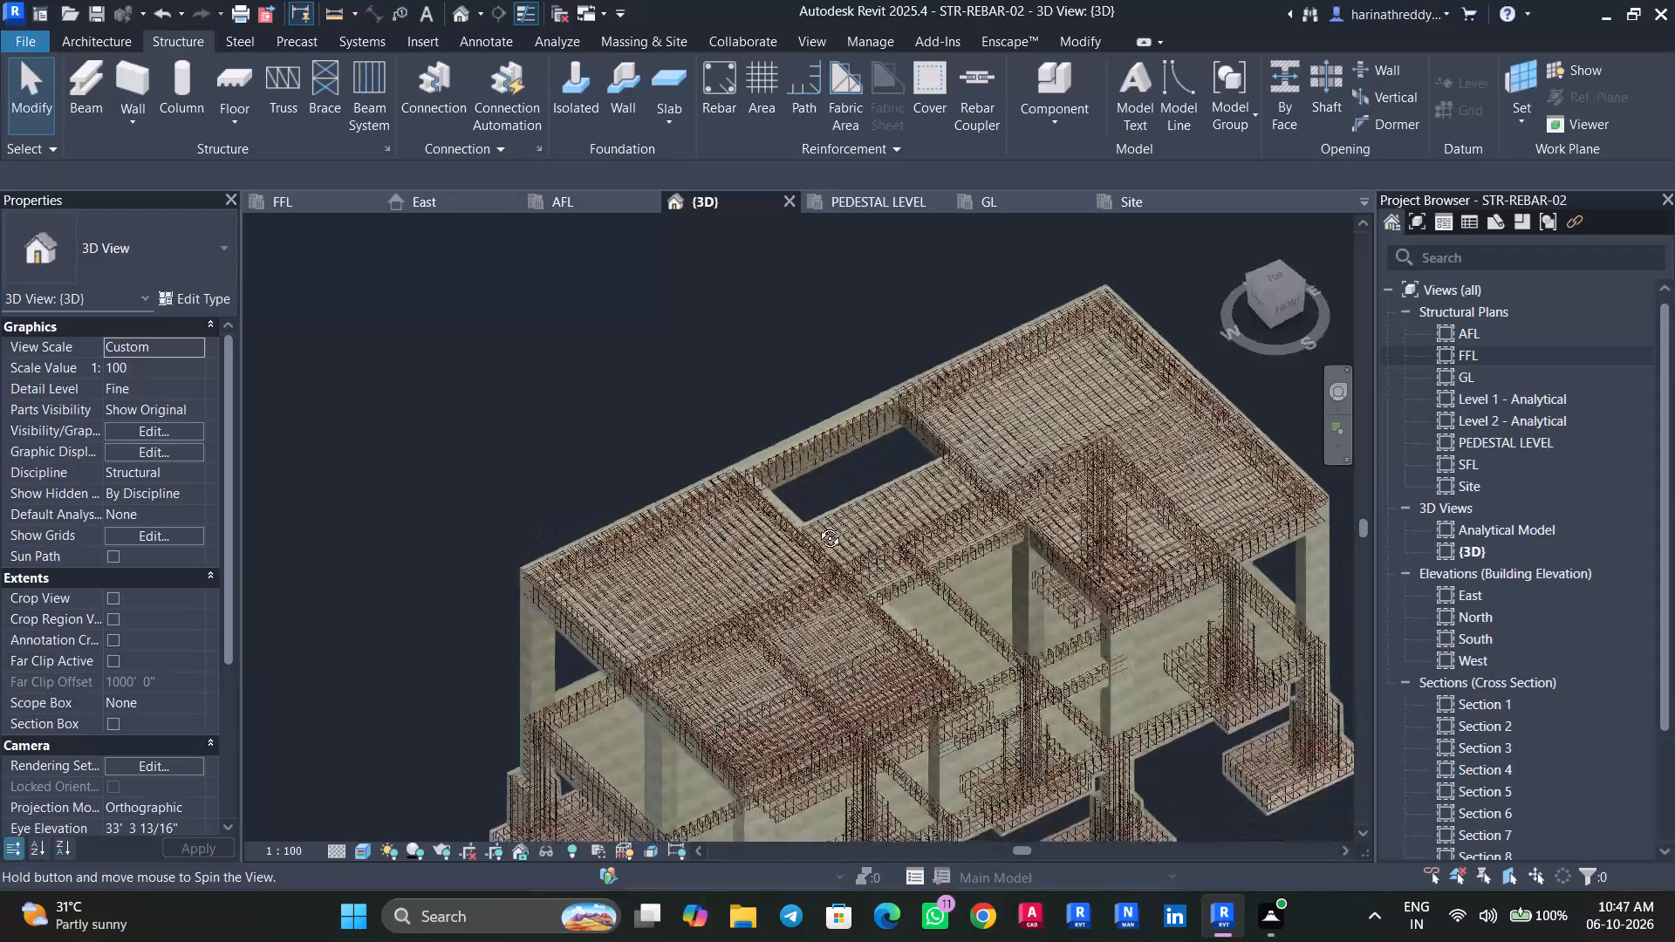
pyautogui.keyDown('shift'); pyautogui.moveTo(817, 525); pyautogui.dragTo(1150, 560, button='middle'); pyautogui.keyUp('shift')
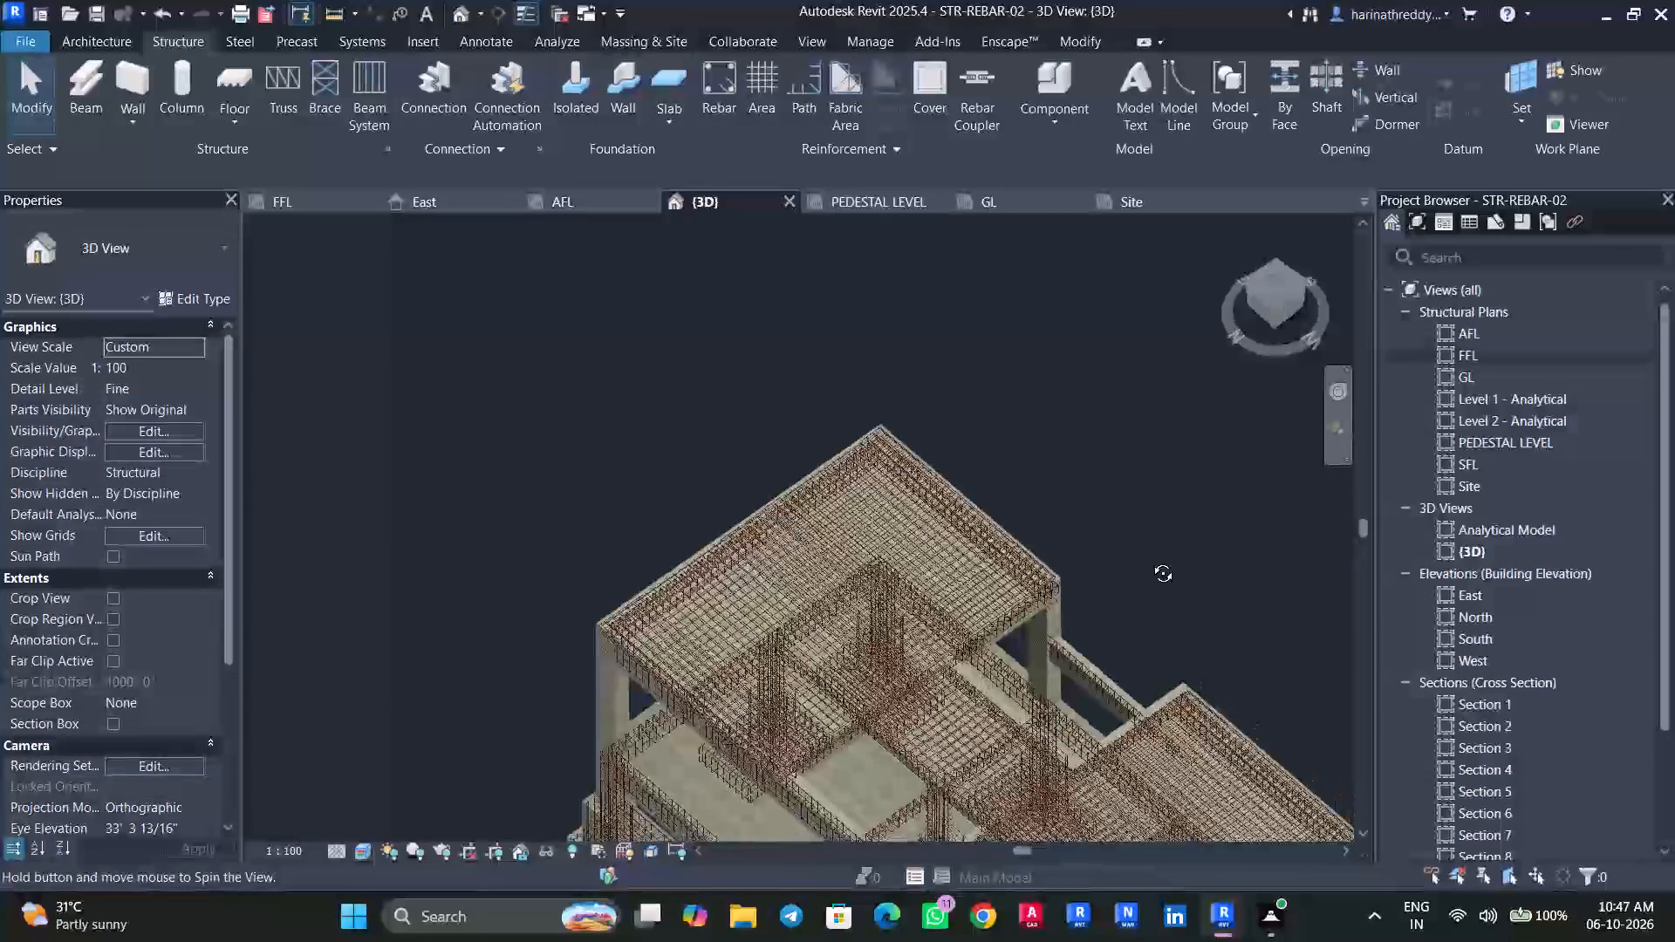
pyautogui.keyDown('shift'); pyautogui.moveTo(1150, 560); pyautogui.dragTo(1149, 560, button='middle'); pyautogui.keyUp('shift')
pyautogui.scroll(1, 1035, 603)
pyautogui.scroll(-1, 1035, 603)
pyautogui.scroll(13, 1035, 603)
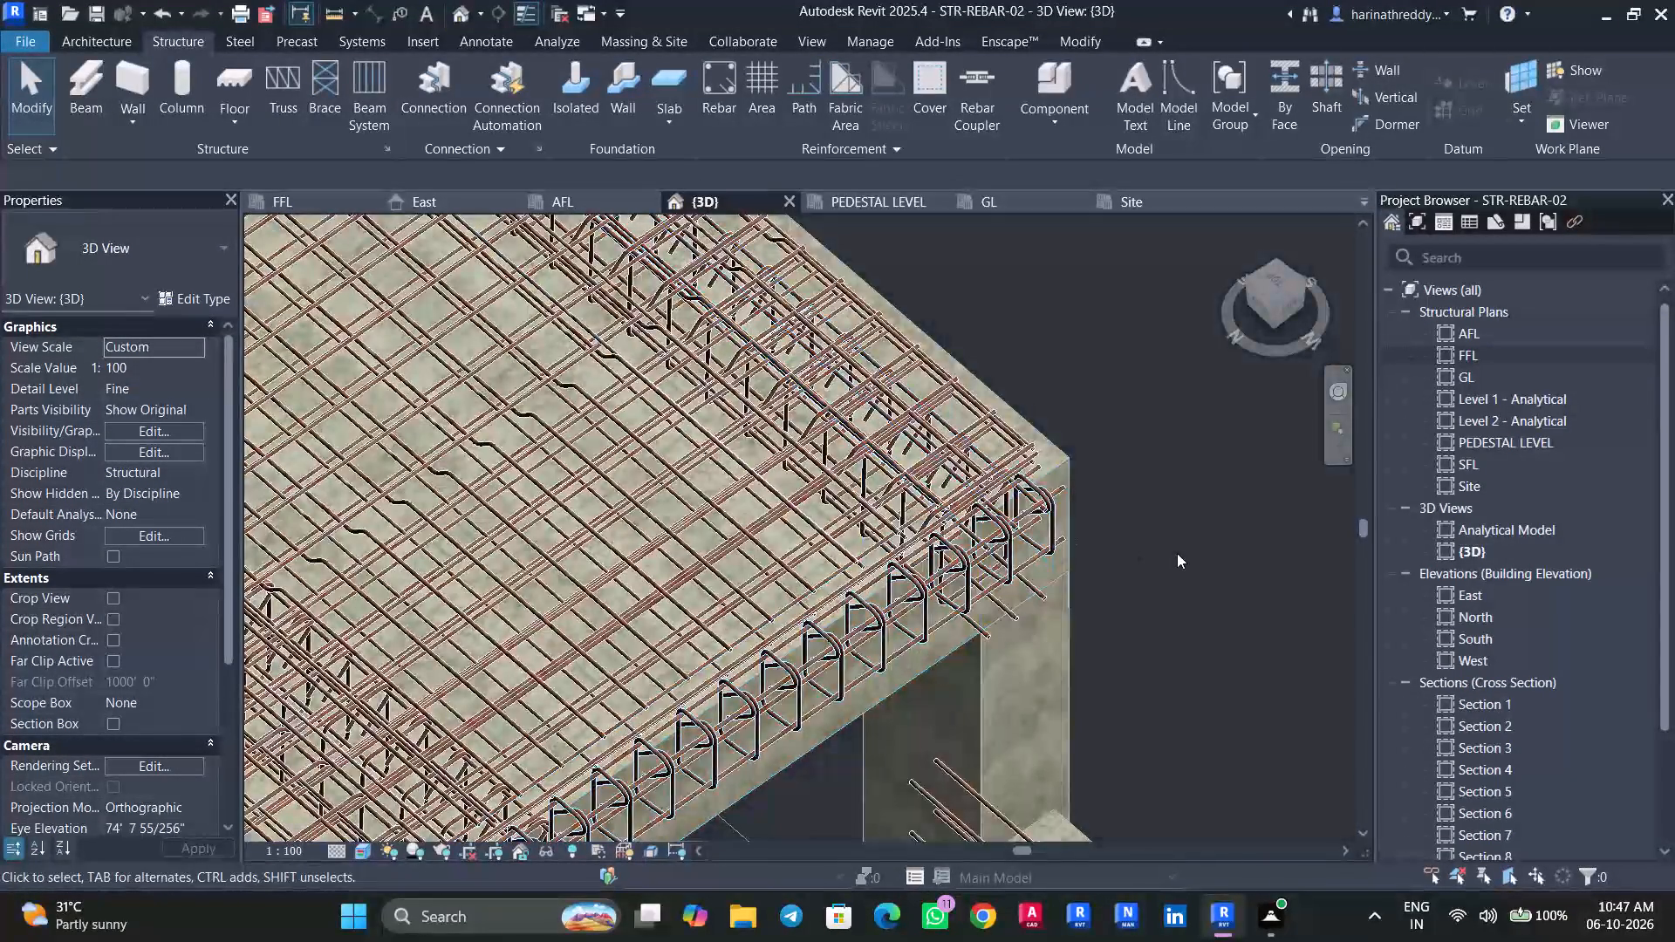
pyautogui.scroll(-10, 1177, 553)
pyautogui.keyDown('shift'); pyautogui.moveTo(1248, 454); pyautogui.dragTo(1124, 463, button='middle'); pyautogui.keyUp('shift')
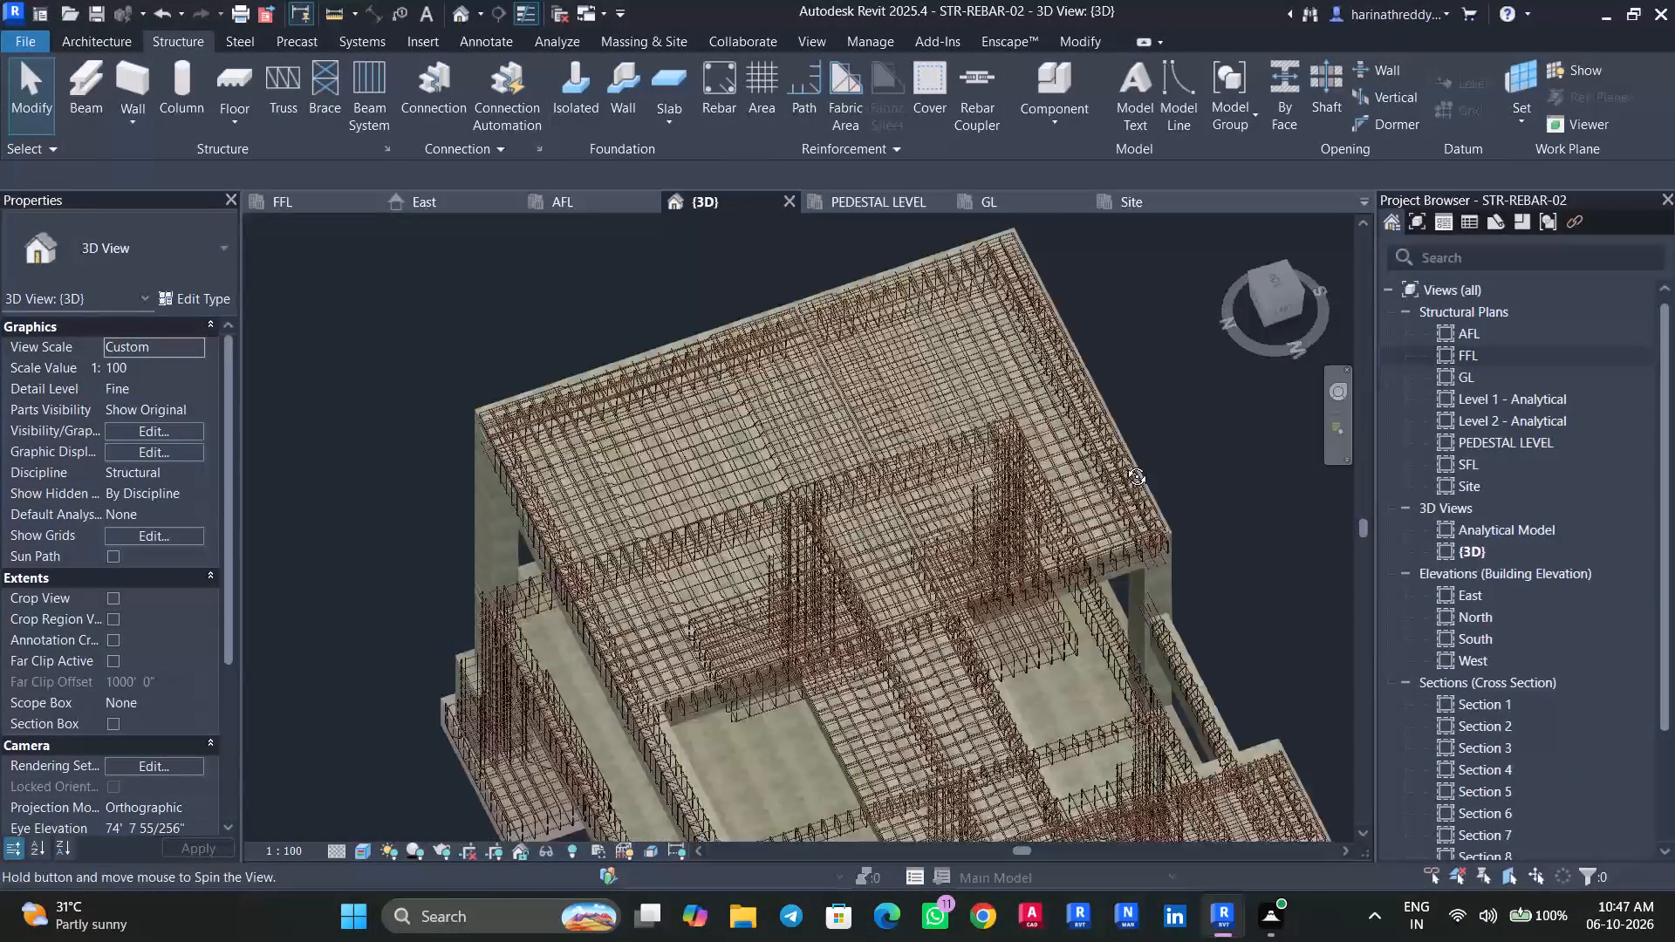
pyautogui.keyDown('shift'); pyautogui.moveTo(1124, 463); pyautogui.dragTo(939, 352, button='middle'); pyautogui.keyUp('shift')
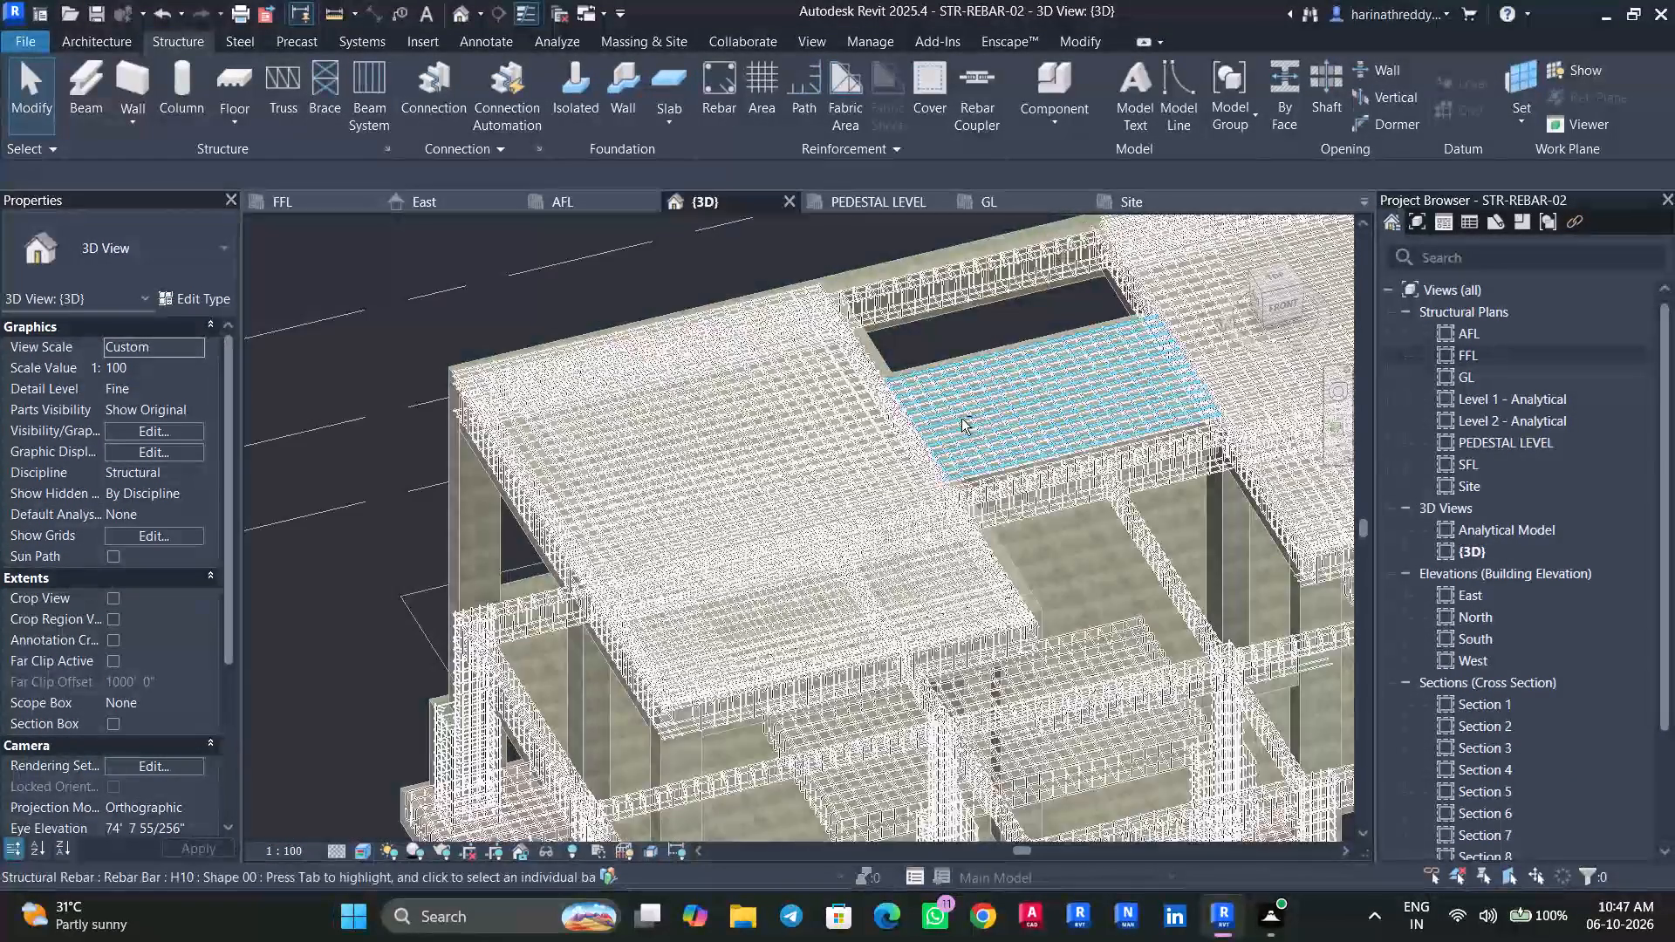
pyautogui.keyDown('shift'); pyautogui.moveTo(972, 413); pyautogui.dragTo(1015, 385, button='middle'); pyautogui.keyUp('shift')
pyautogui.keyDown('shift'); pyautogui.moveTo(981, 384); pyautogui.dragTo(961, 375, button='middle'); pyautogui.keyUp('shift')
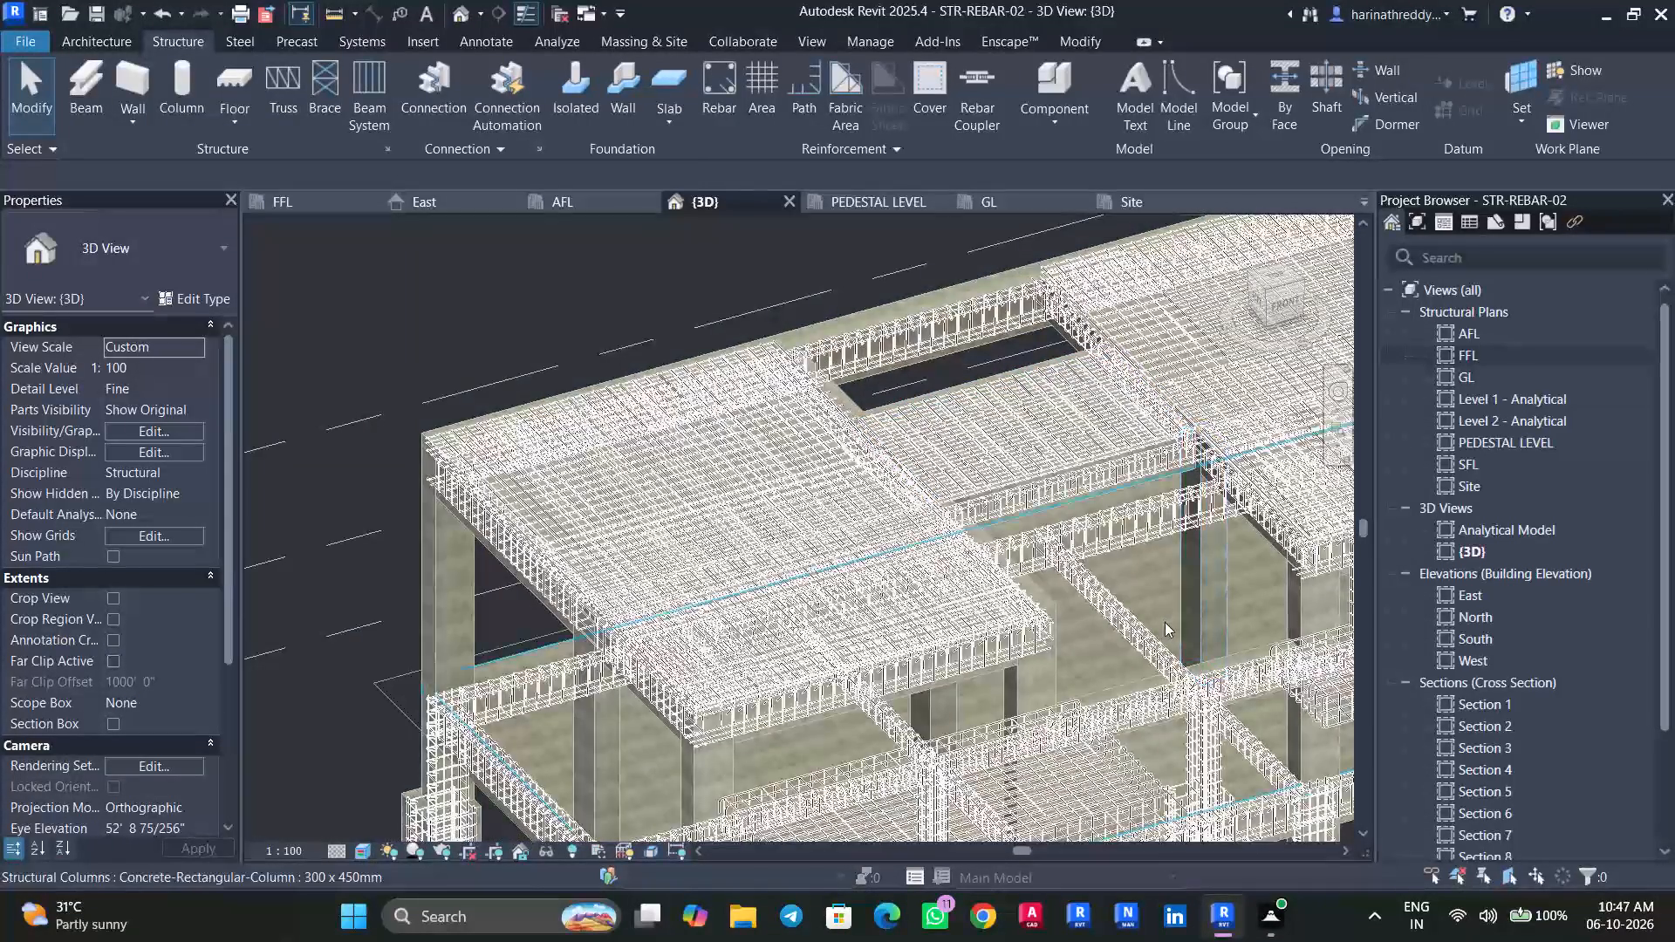
pyautogui.moveTo(1136, 598); pyautogui.dragTo(798, 268, button='middle')
pyautogui.scroll(-3, 1334, 675)
pyautogui.keyDown('shift'); pyautogui.moveTo(1317, 672); pyautogui.dragTo(1178, 570, button='middle'); pyautogui.keyUp('shift')
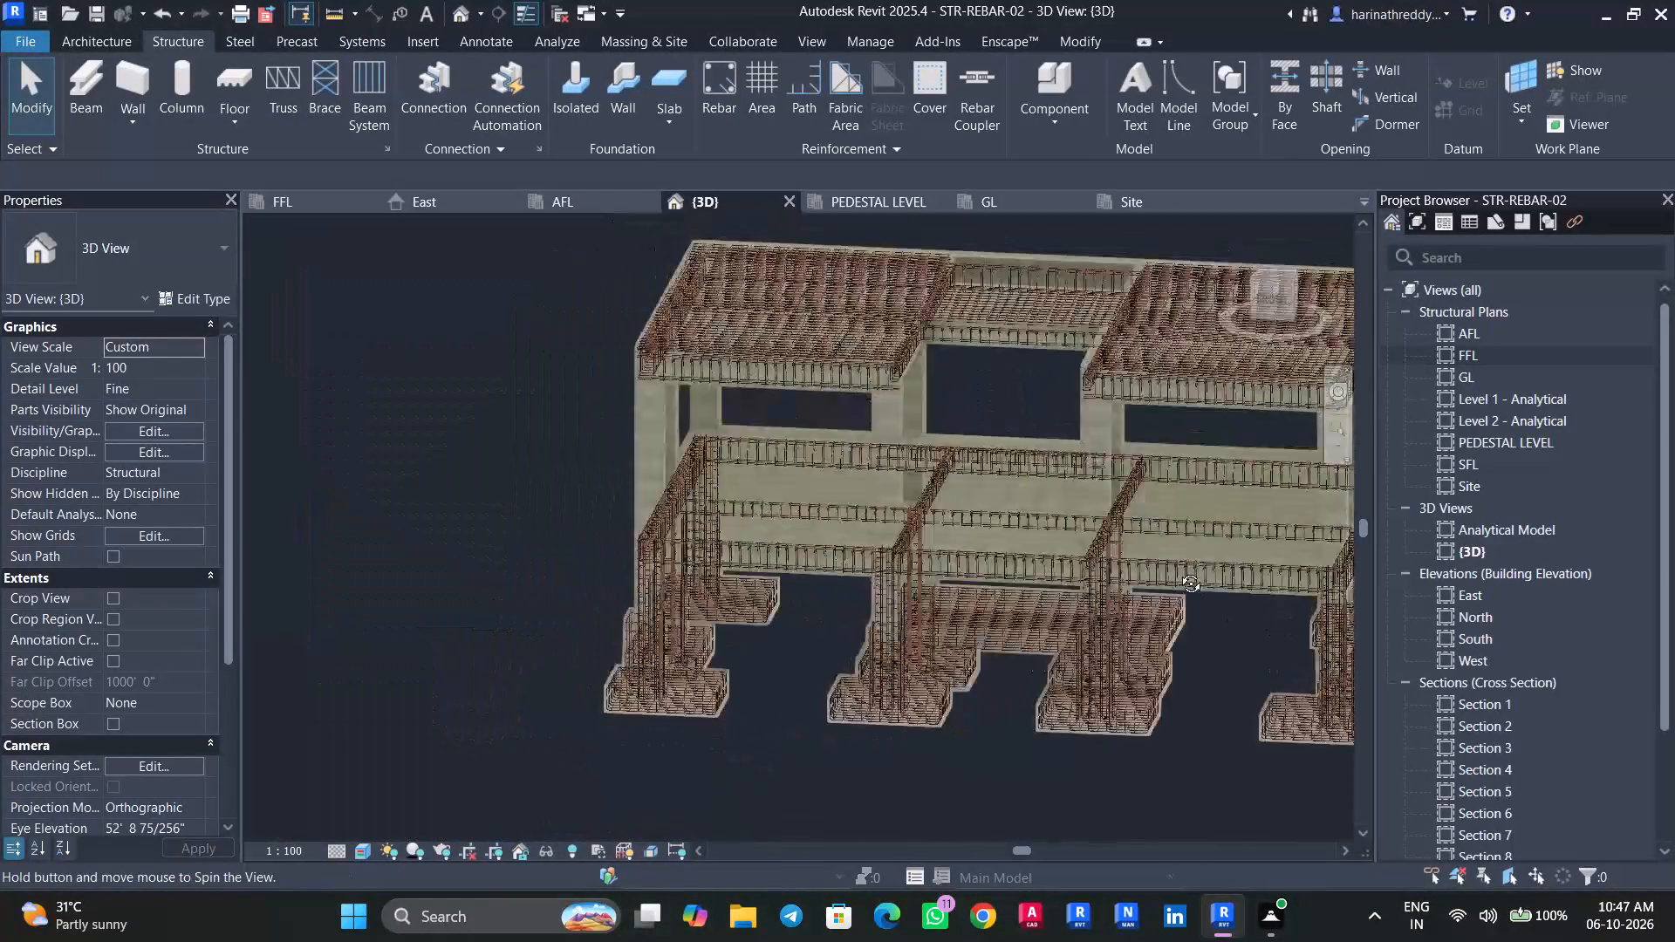
pyautogui.keyDown('shift'); pyautogui.moveTo(1178, 570); pyautogui.dragTo(1213, 488, button='middle'); pyautogui.keyUp('shift')
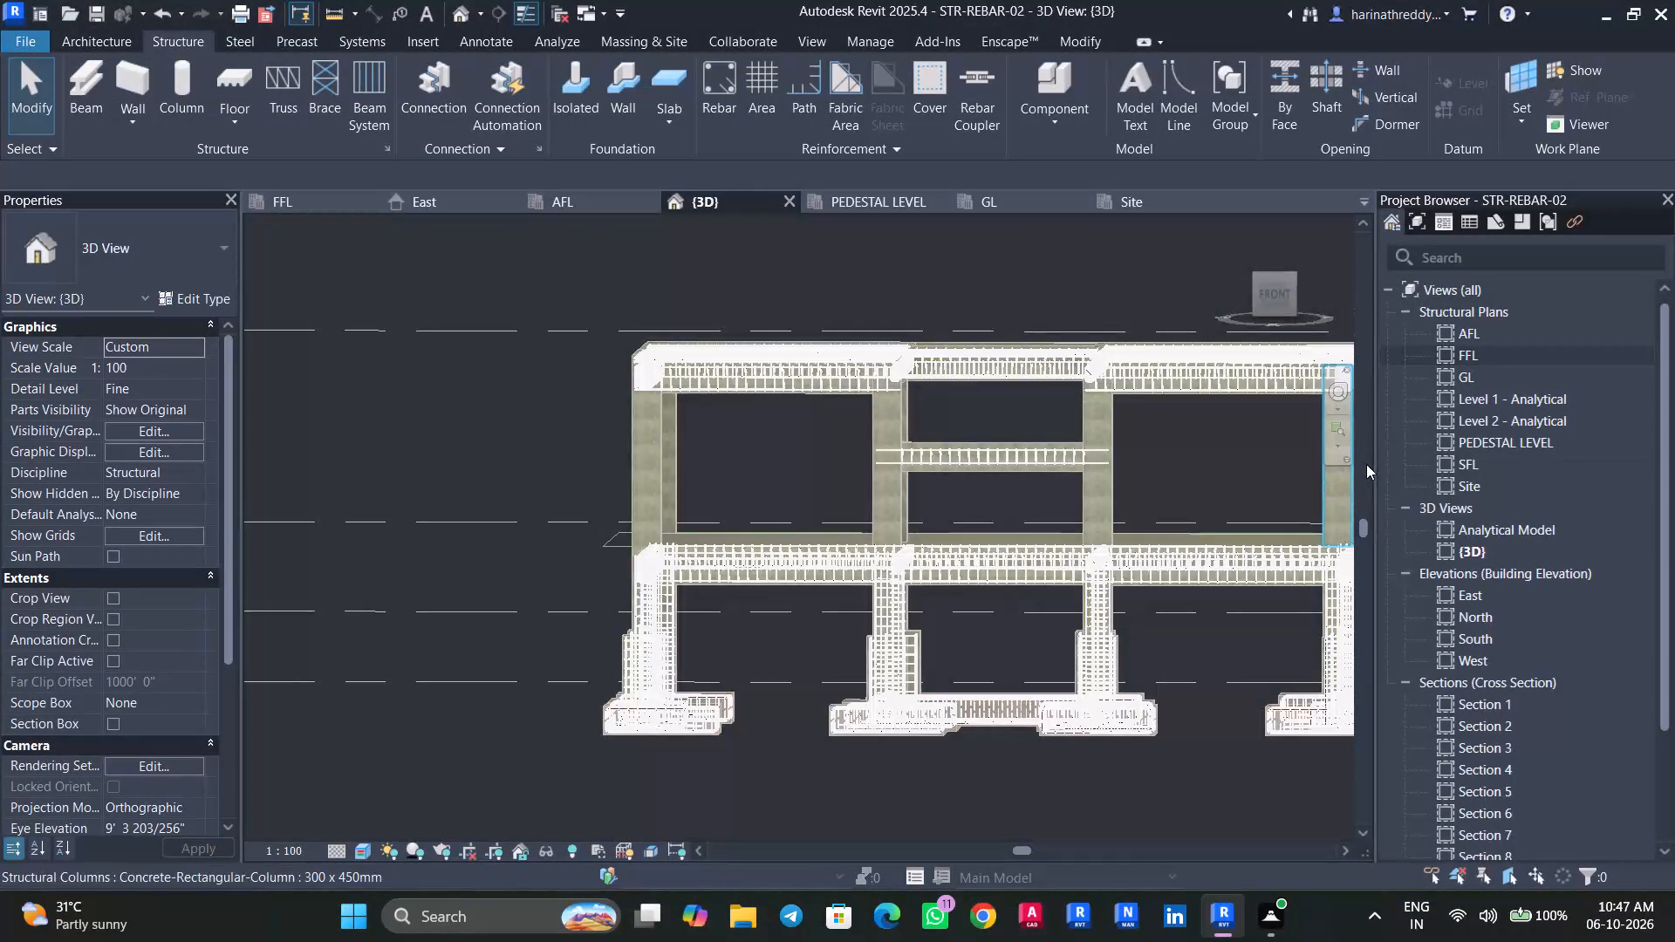
pyautogui.click(1272, 305)
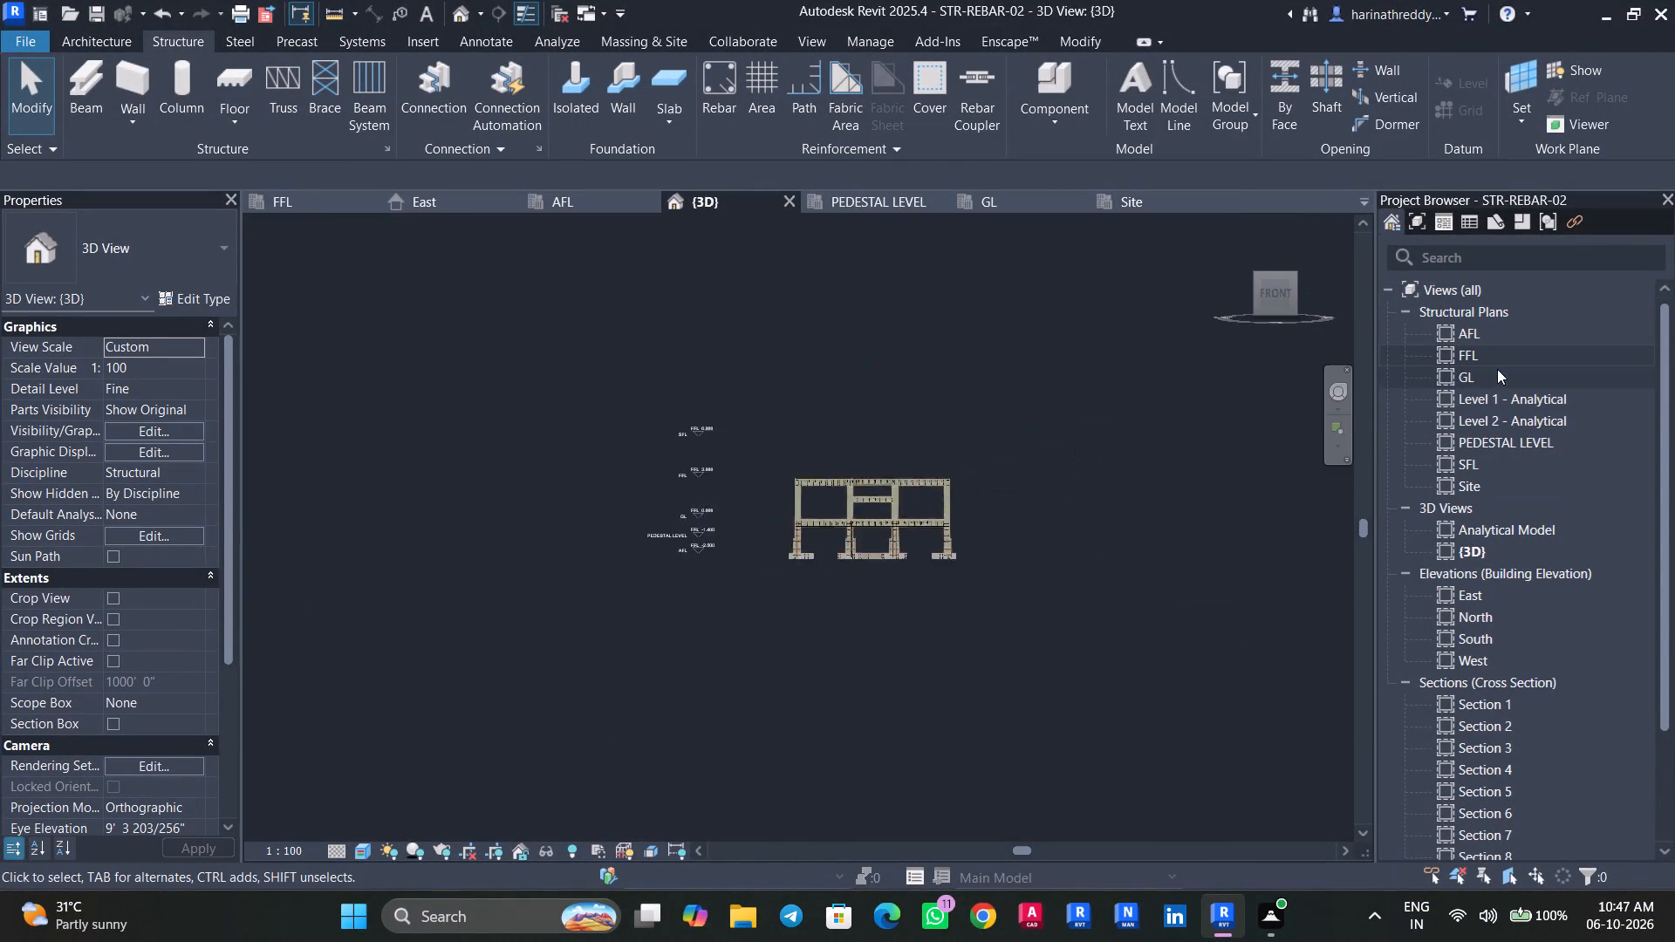
# In the GL plan, cut a section through the A-4 corner column and reduce its far clip offset to about 5.7 inches.
pyautogui.doubleClick(1479, 373)
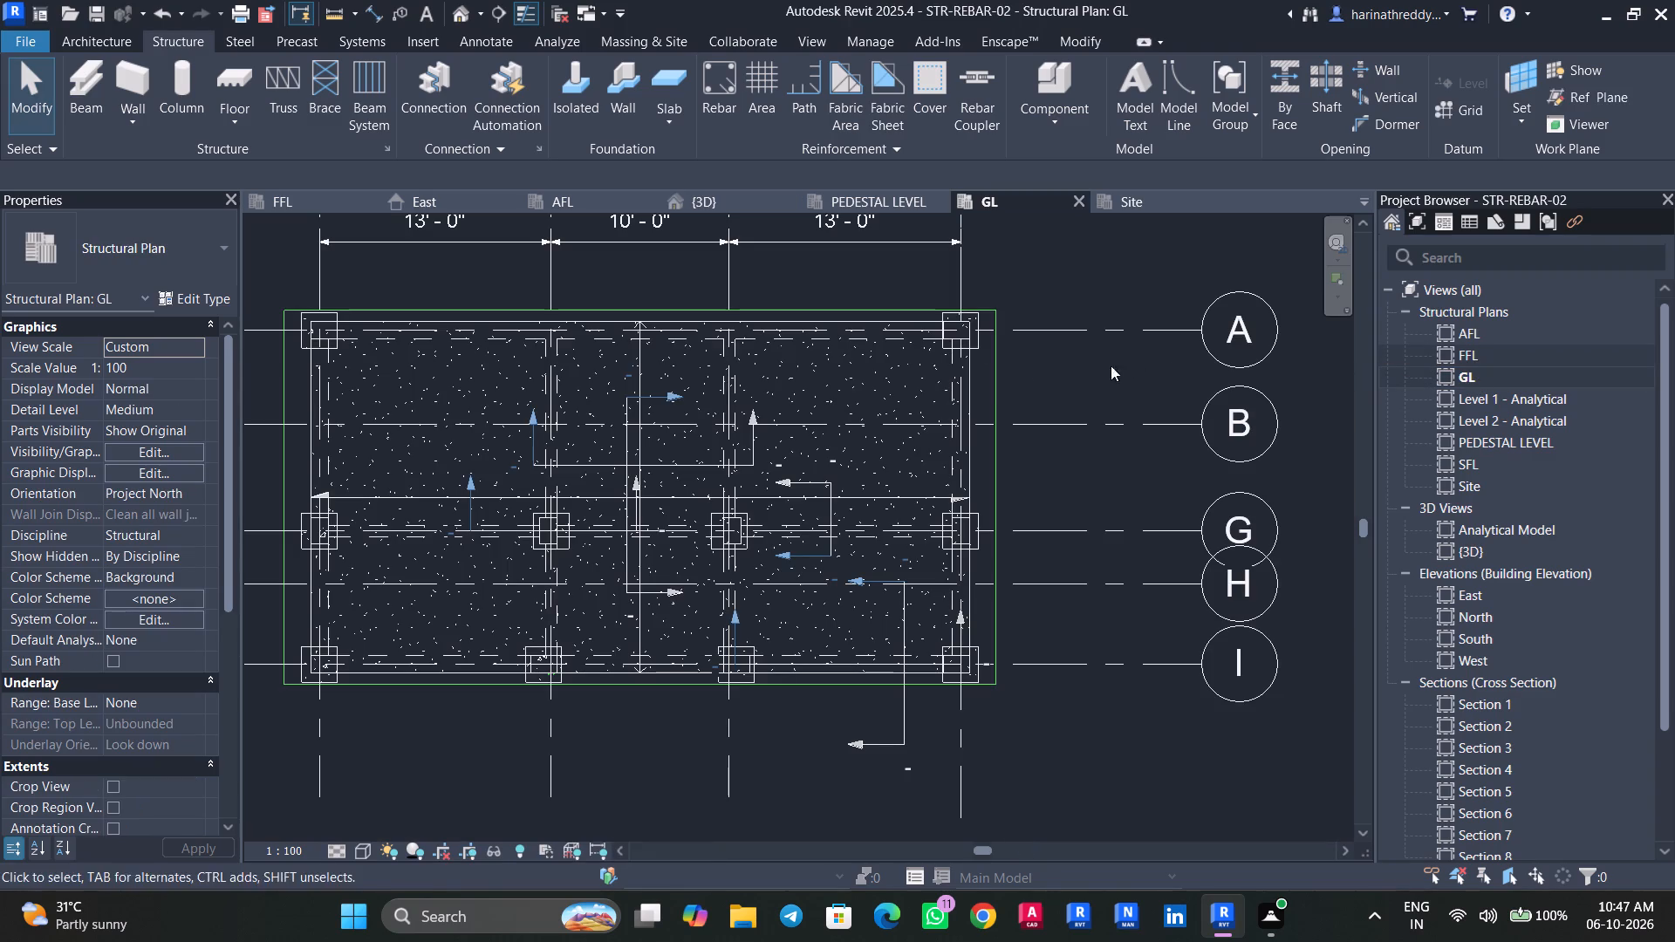
pyautogui.scroll(9, 983, 341)
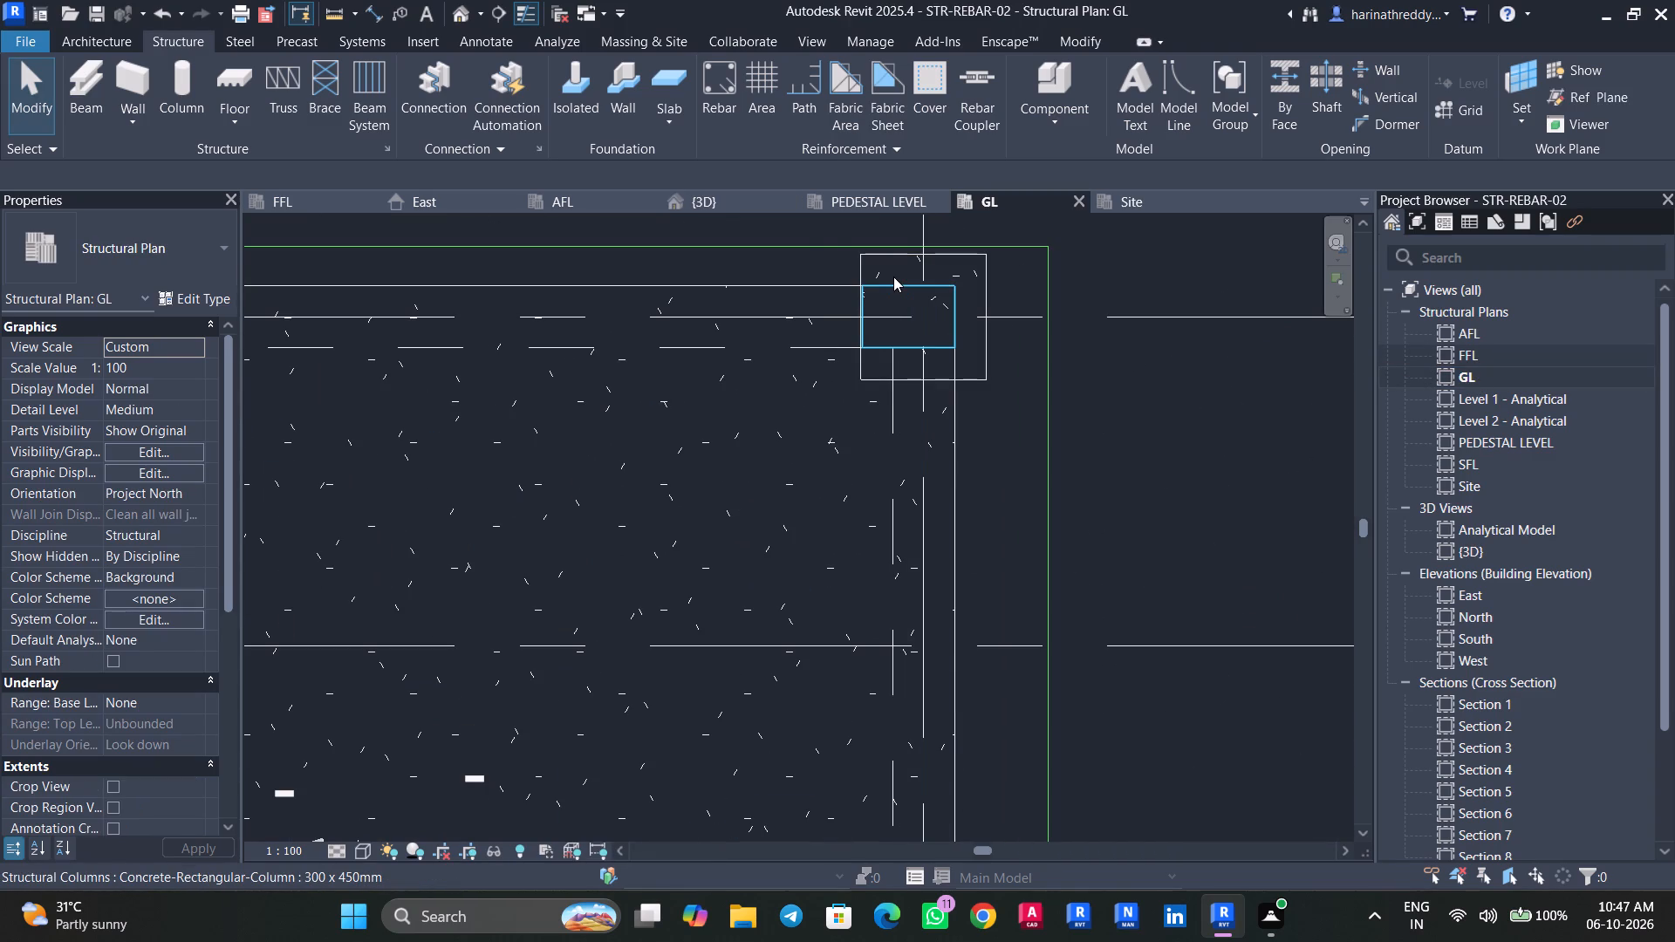
pyautogui.click(892, 276)
pyautogui.scroll(-1, 1086, 297)
pyautogui.scroll(4, 1086, 297)
pyautogui.moveTo(1089, 301); pyautogui.dragTo(1115, 399, button='middle')
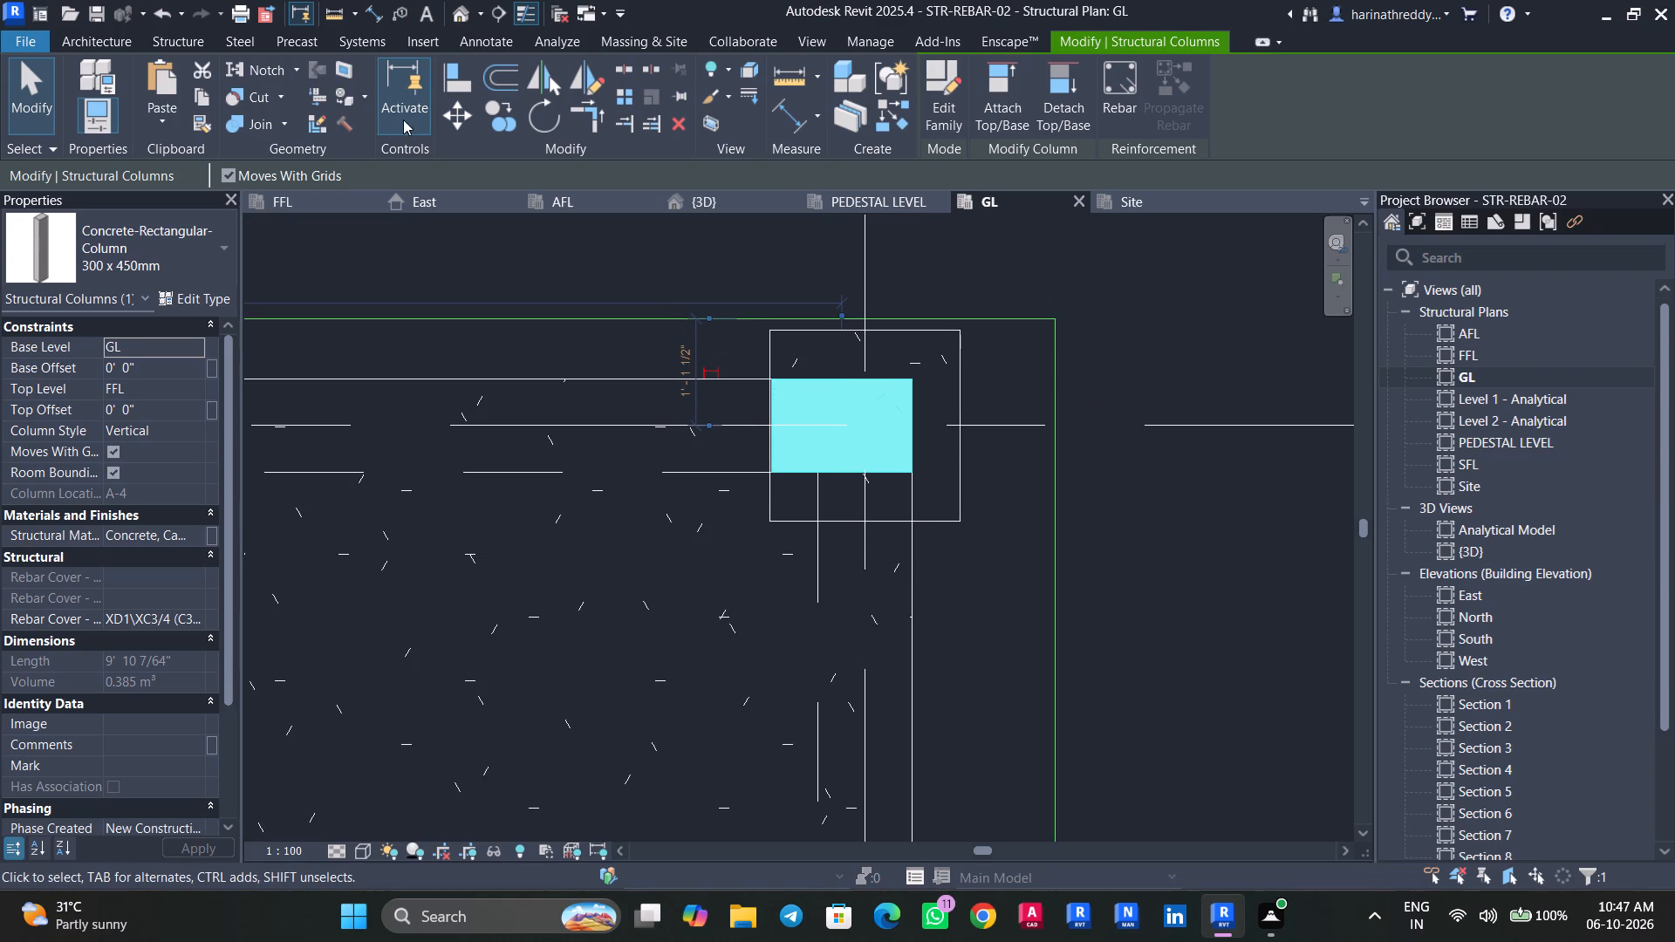
pyautogui.click(491, 15)
pyautogui.click(863, 262)
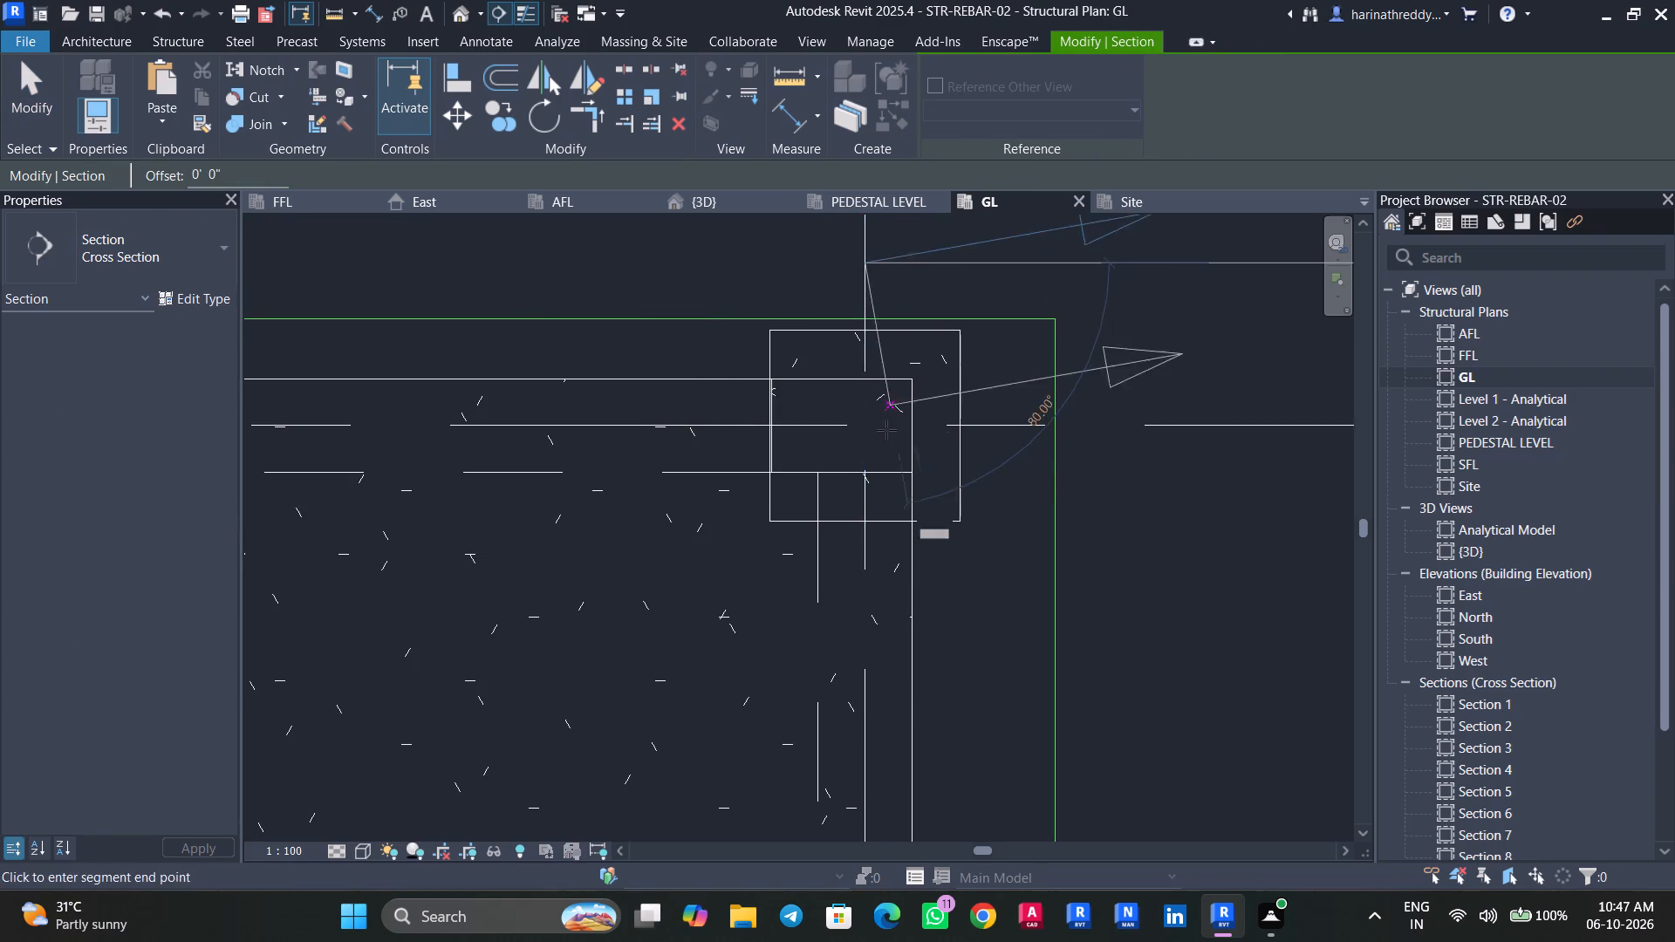
pyautogui.click(862, 526)
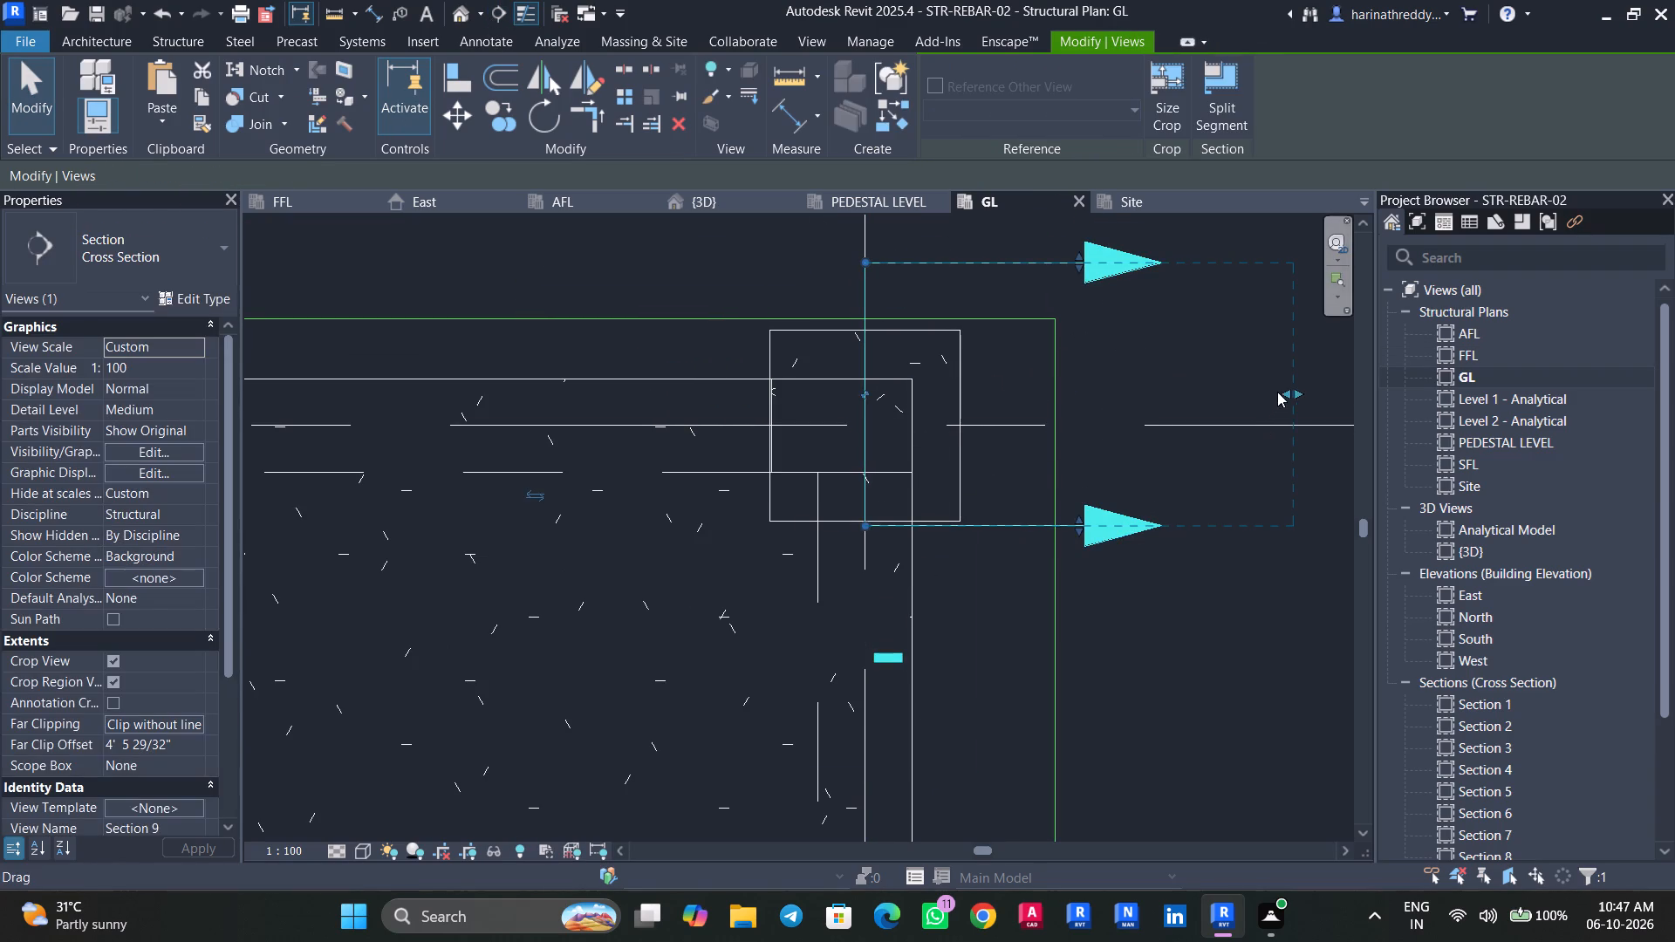
pyautogui.moveTo(1278, 392); pyautogui.dragTo(895, 400)
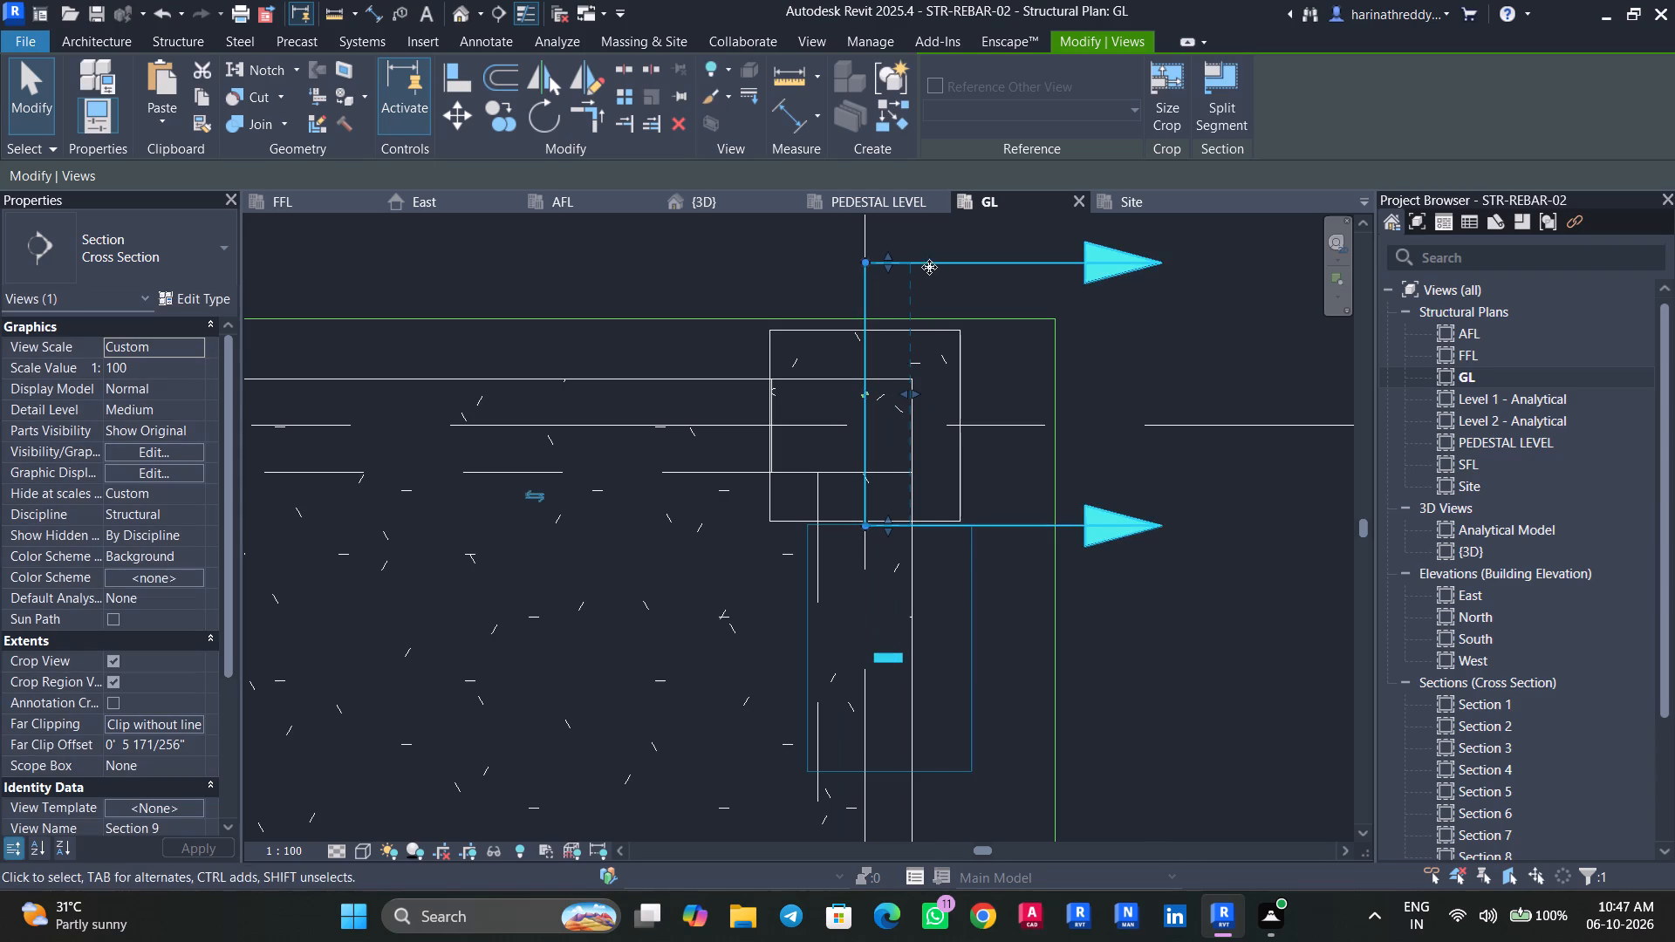
# Open the new section's view and widen its crop region on the beam side of the A-4 column.
pyautogui.rightClick(933, 262)
pyautogui.click(1013, 385)
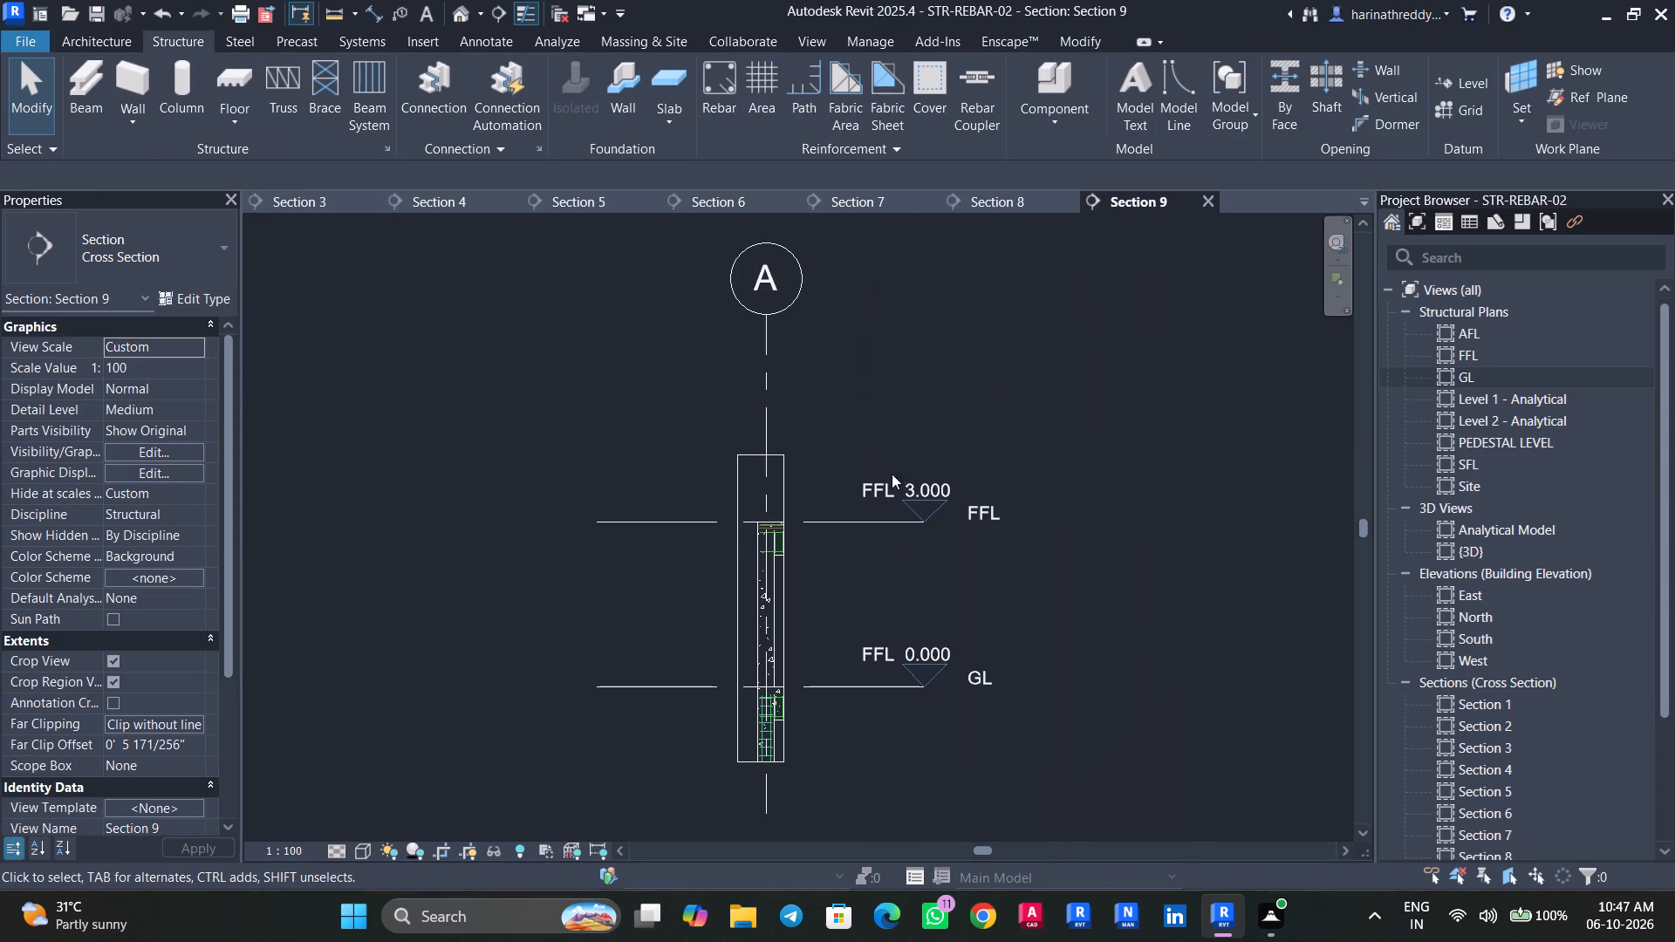
pyautogui.scroll(6, 746, 604)
pyautogui.click(770, 578)
pyautogui.scroll(3, 842, 559)
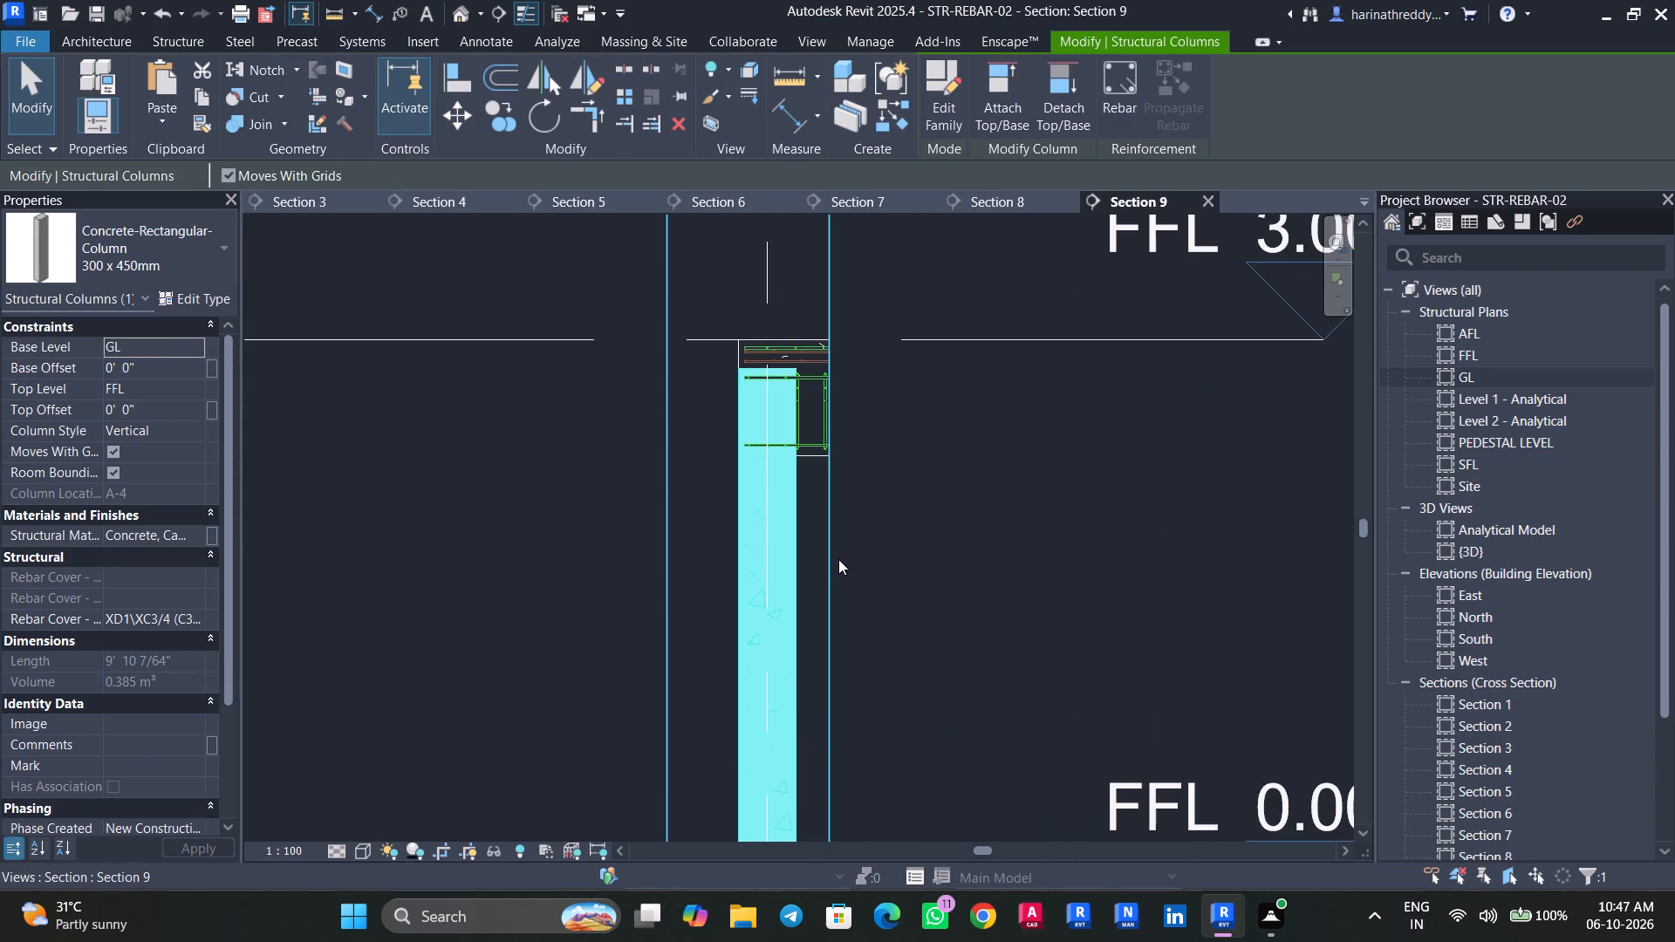
pyautogui.press('Escape')
pyautogui.click(829, 560)
pyautogui.moveTo(853, 584); pyautogui.dragTo(806, 477, button='middle')
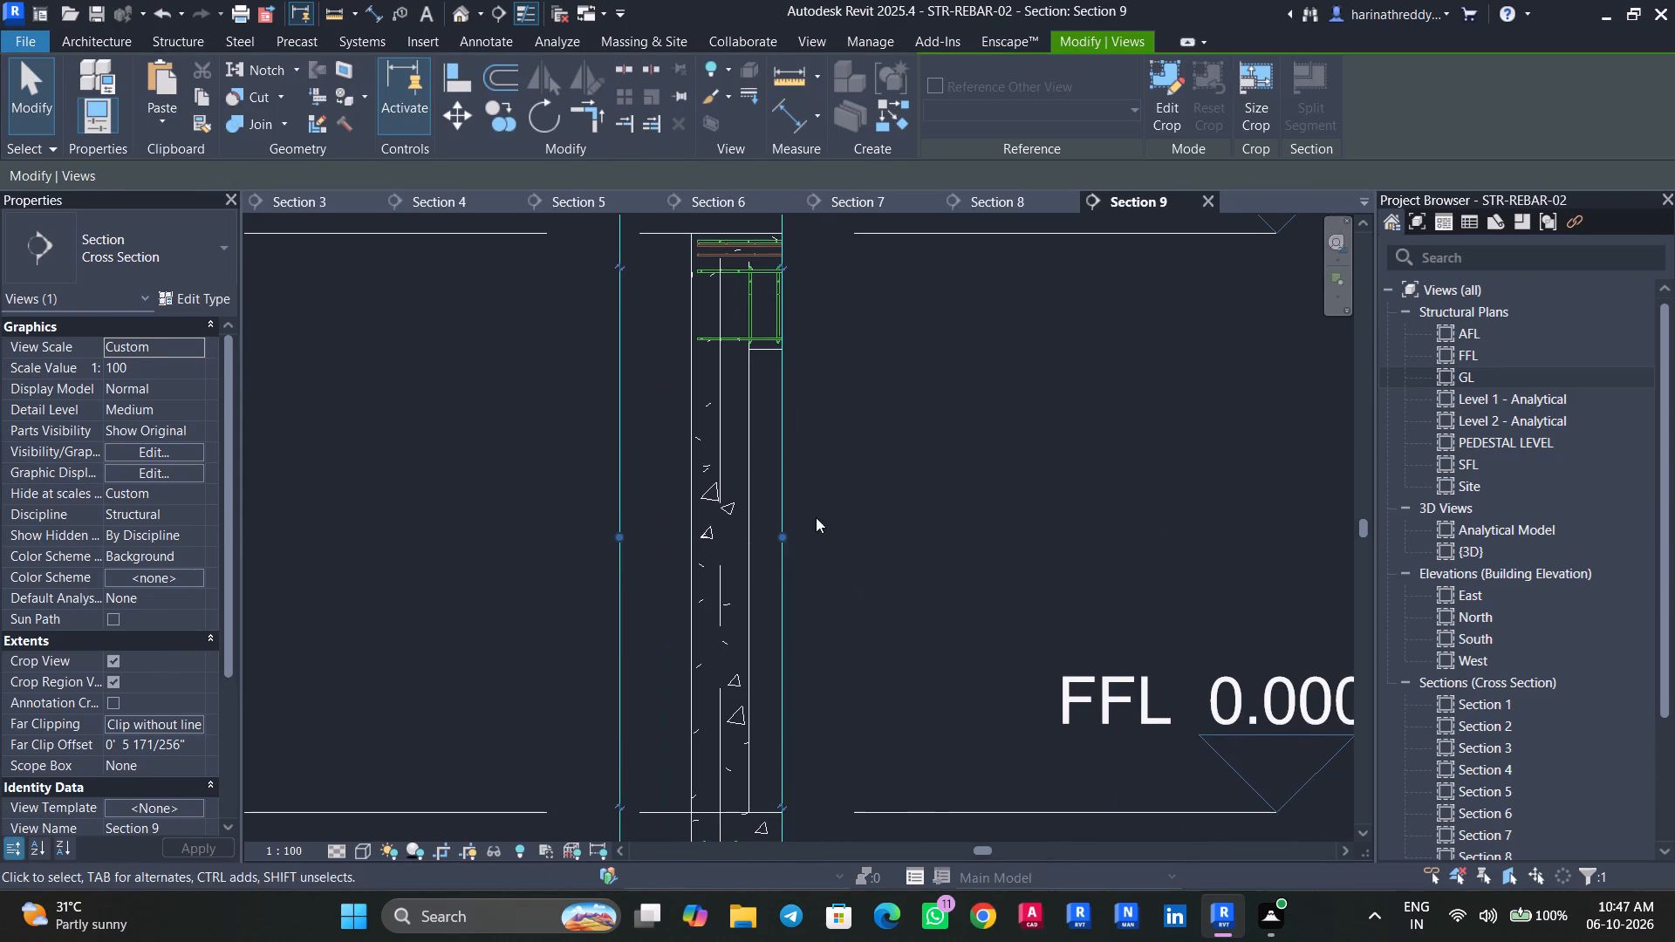
pyautogui.moveTo(788, 536); pyautogui.dragTo(925, 536)
pyautogui.press('Escape')
# Set the rebar cover of the 300 x 450mm column between GL and FFL to COLUMNS <40 mm>.
pyautogui.click(753, 541)
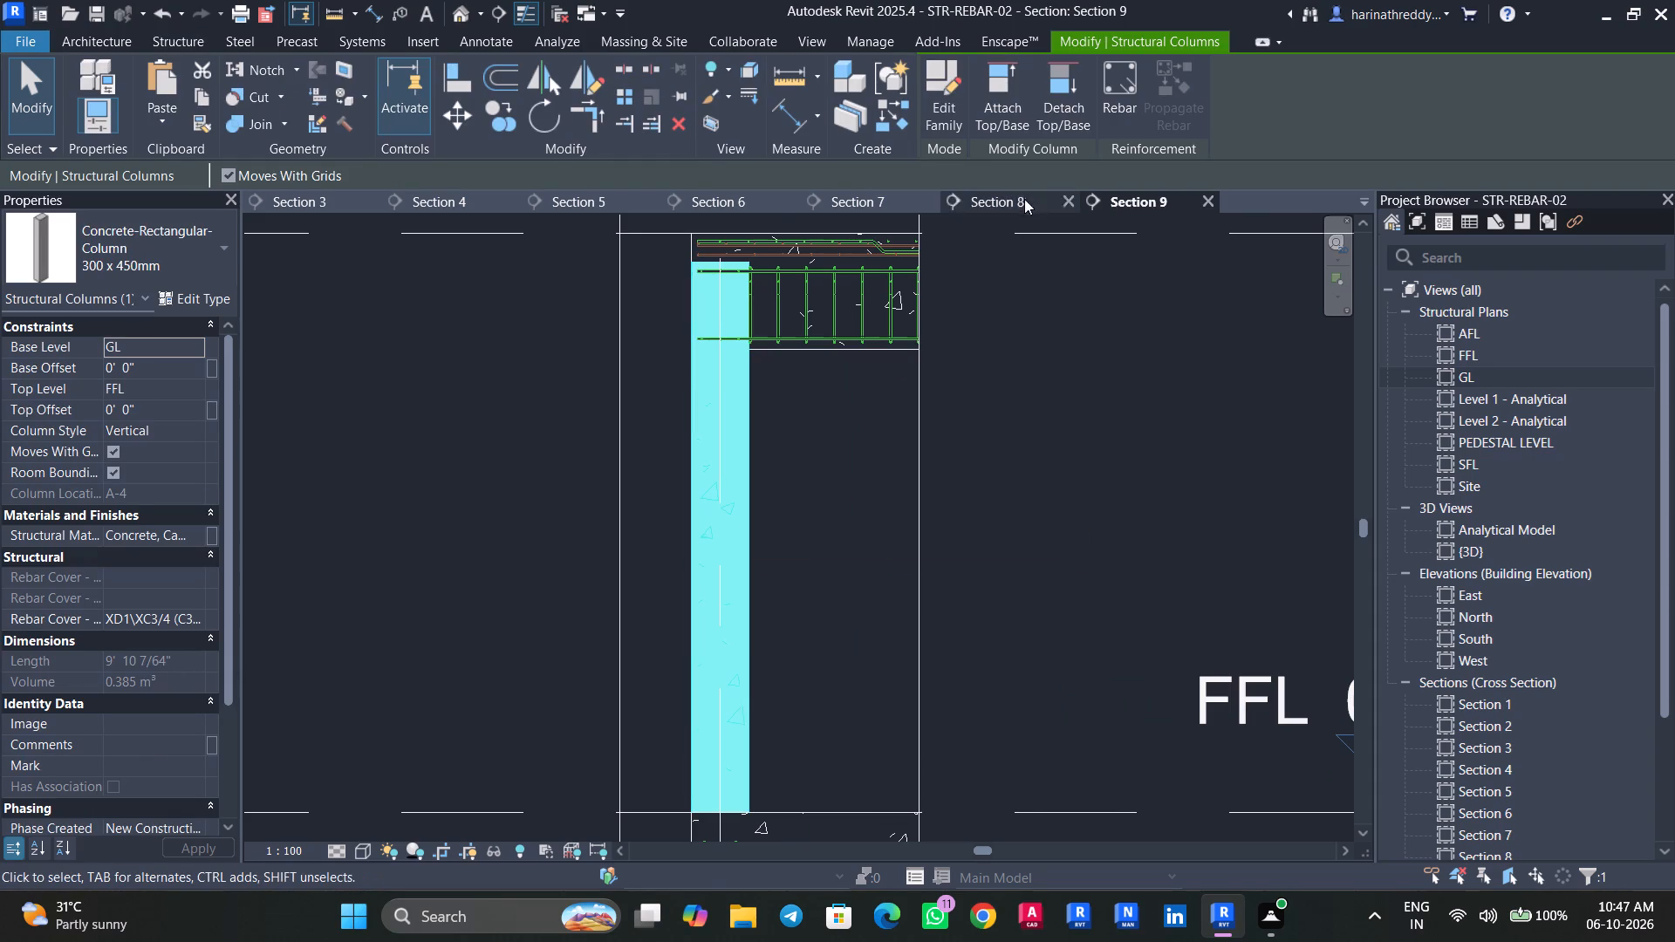
pyautogui.click(169, 44)
pyautogui.click(944, 99)
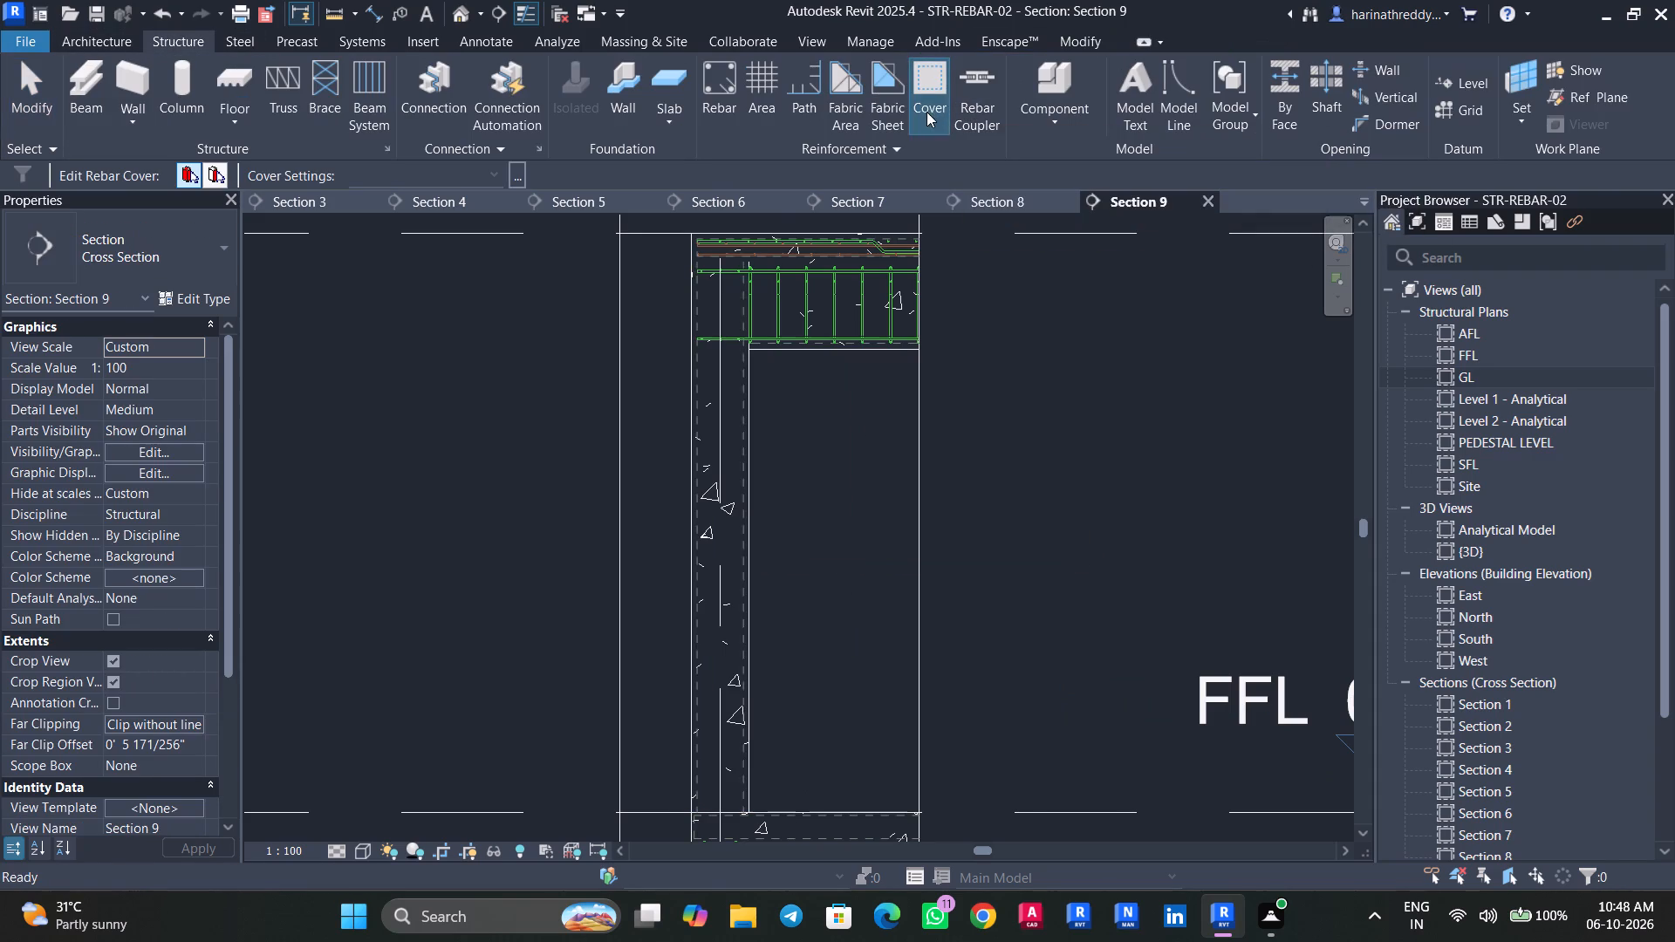
pyautogui.click(747, 426)
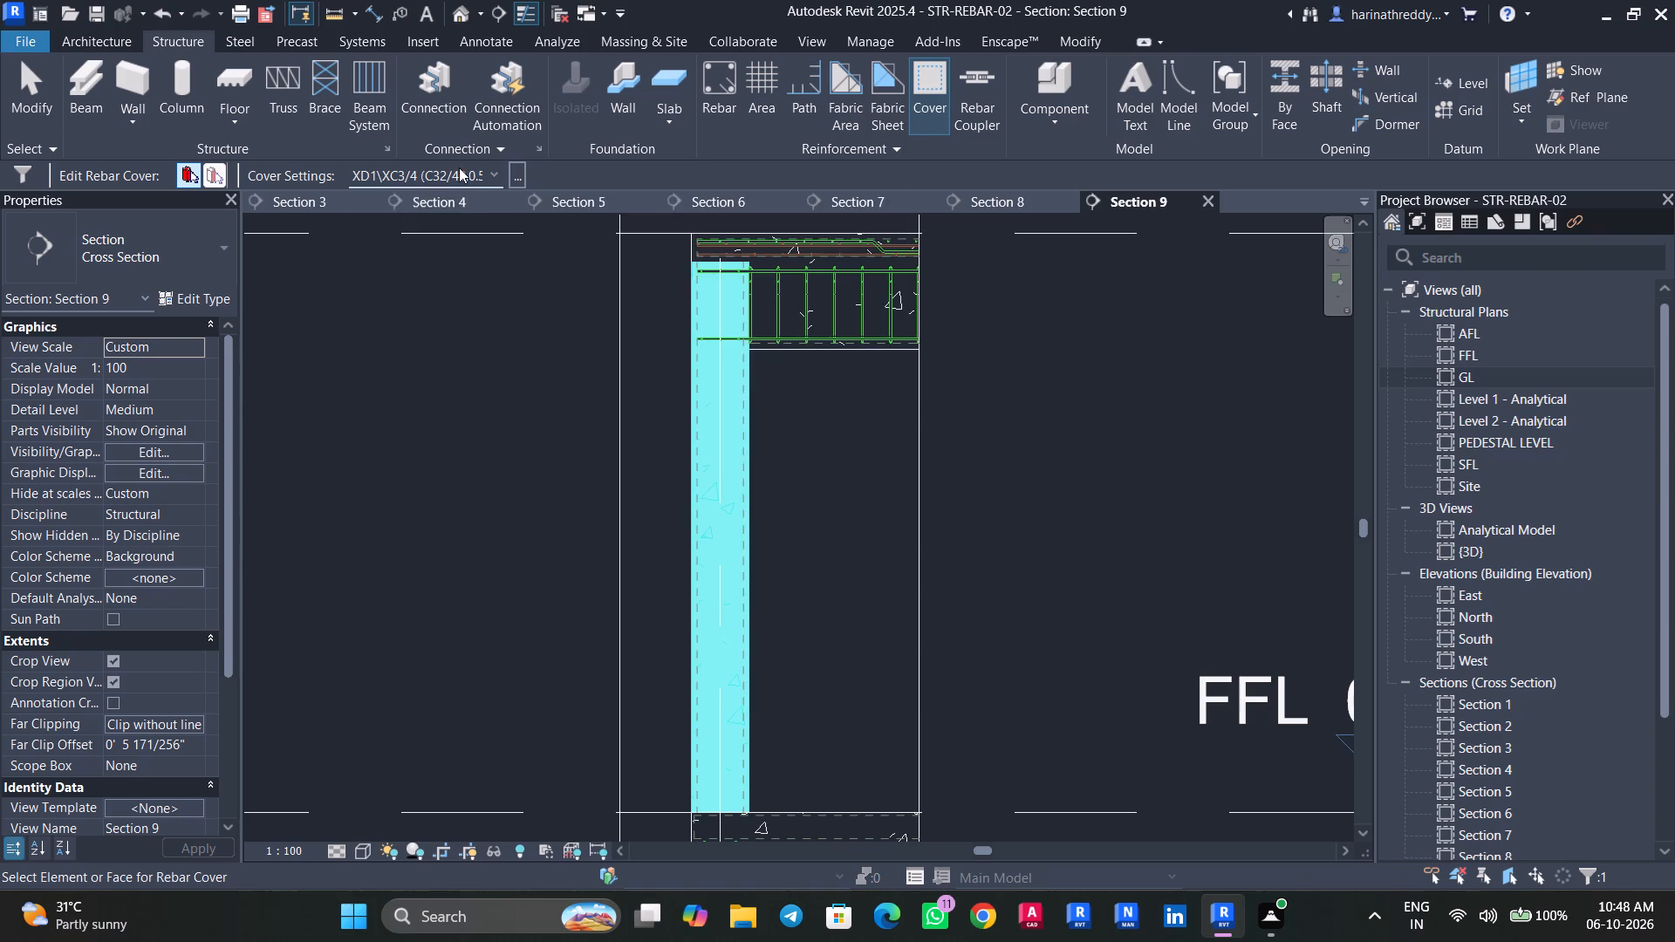
pyautogui.click(459, 167)
pyautogui.scroll(4, 448, 276)
pyautogui.scroll(-1, 453, 276)
pyautogui.scroll(3, 453, 276)
pyautogui.scroll(-1, 454, 276)
pyautogui.scroll(9, 454, 276)
pyautogui.click(448, 208)
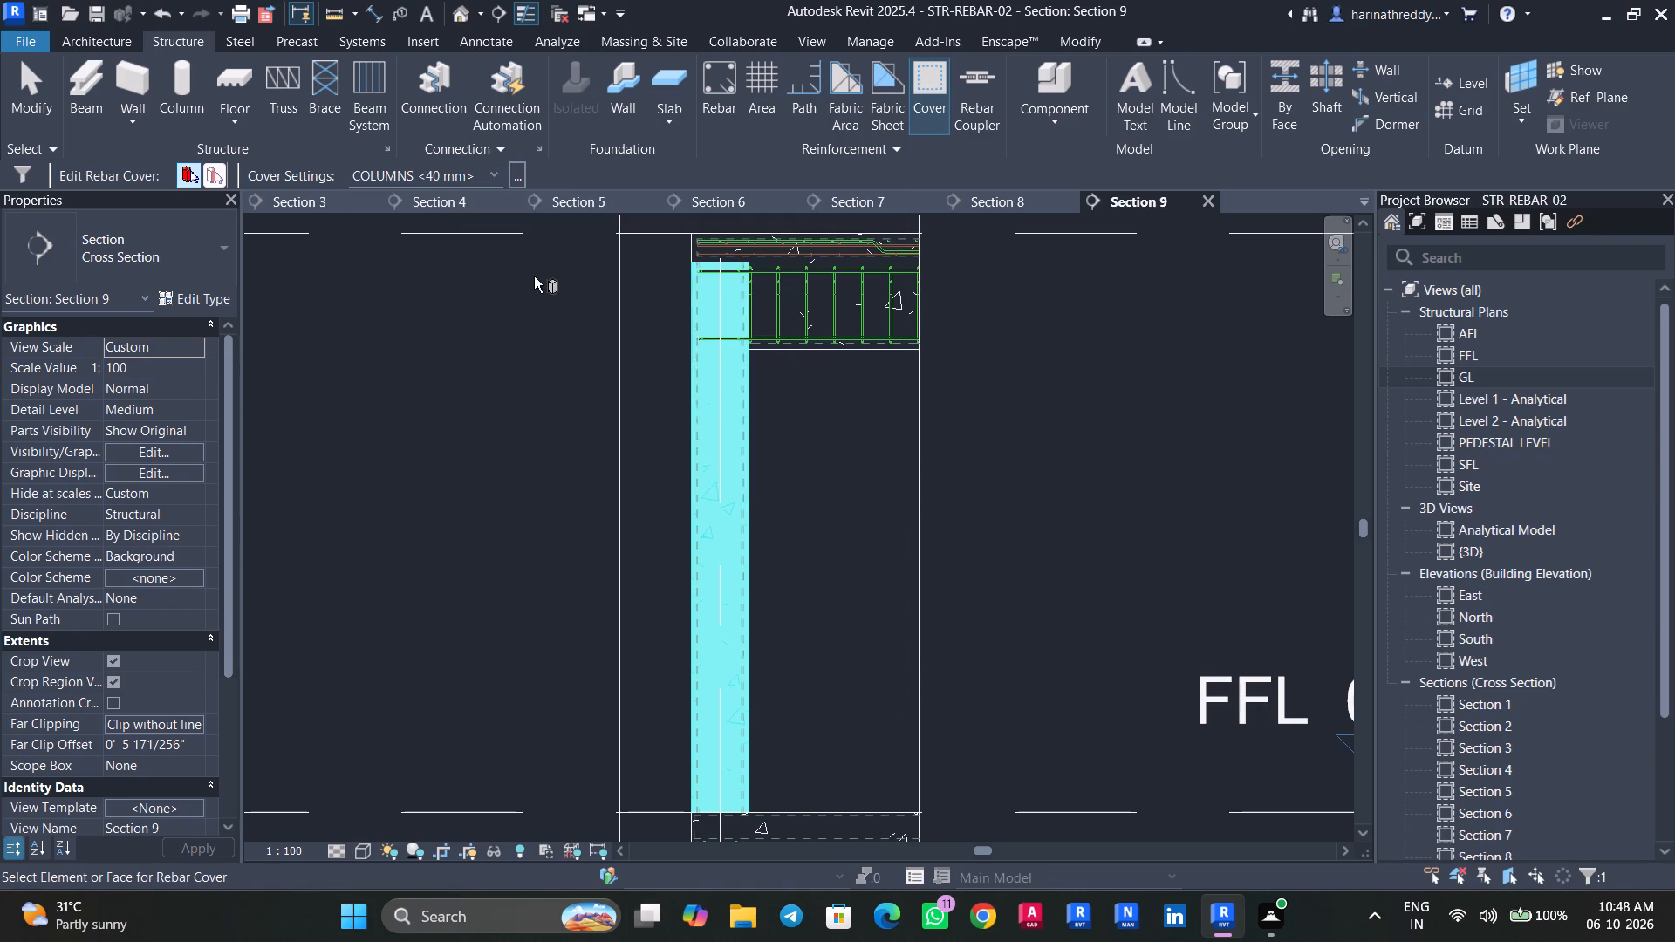
pyautogui.press('Escape')
pyautogui.press('Escape')
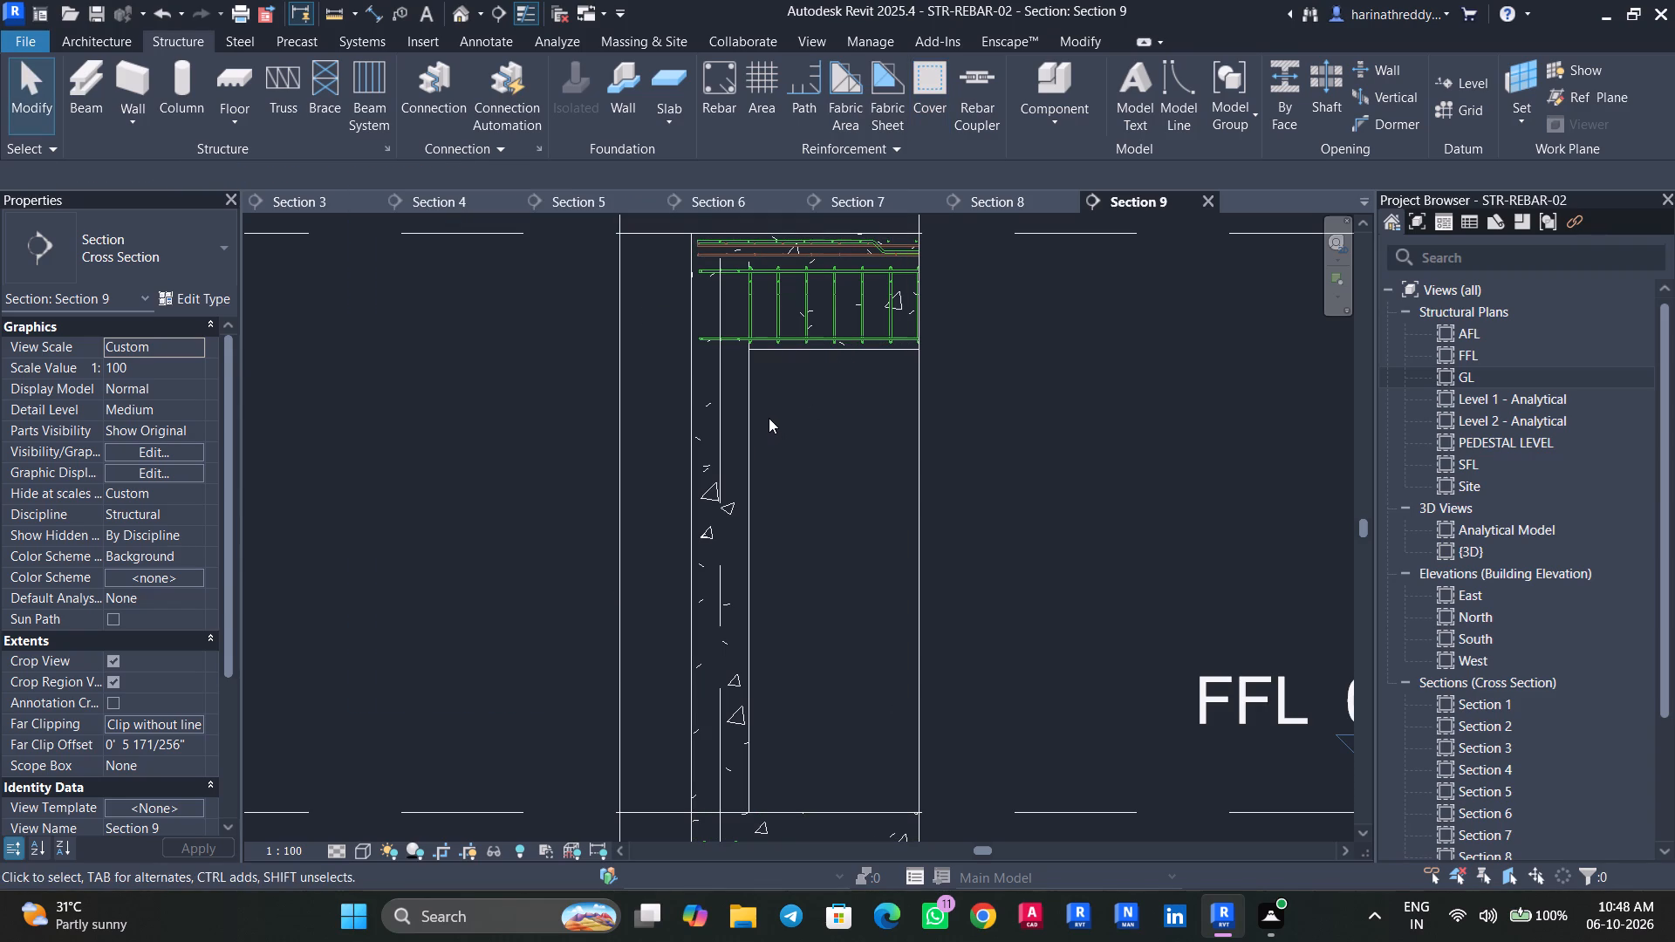
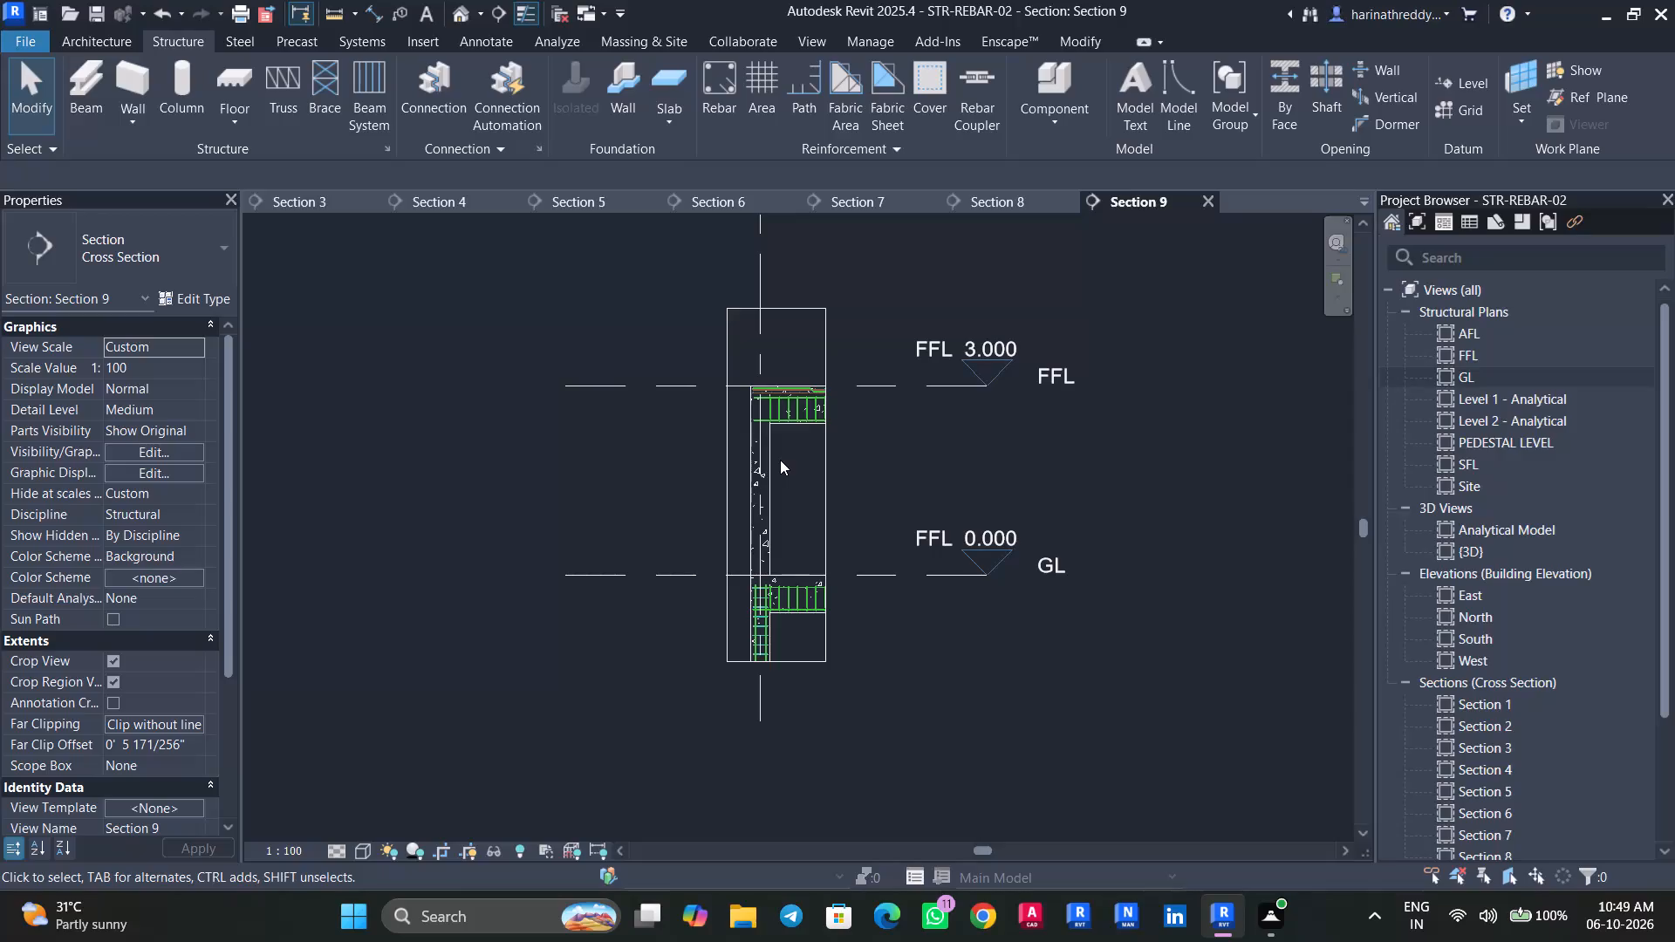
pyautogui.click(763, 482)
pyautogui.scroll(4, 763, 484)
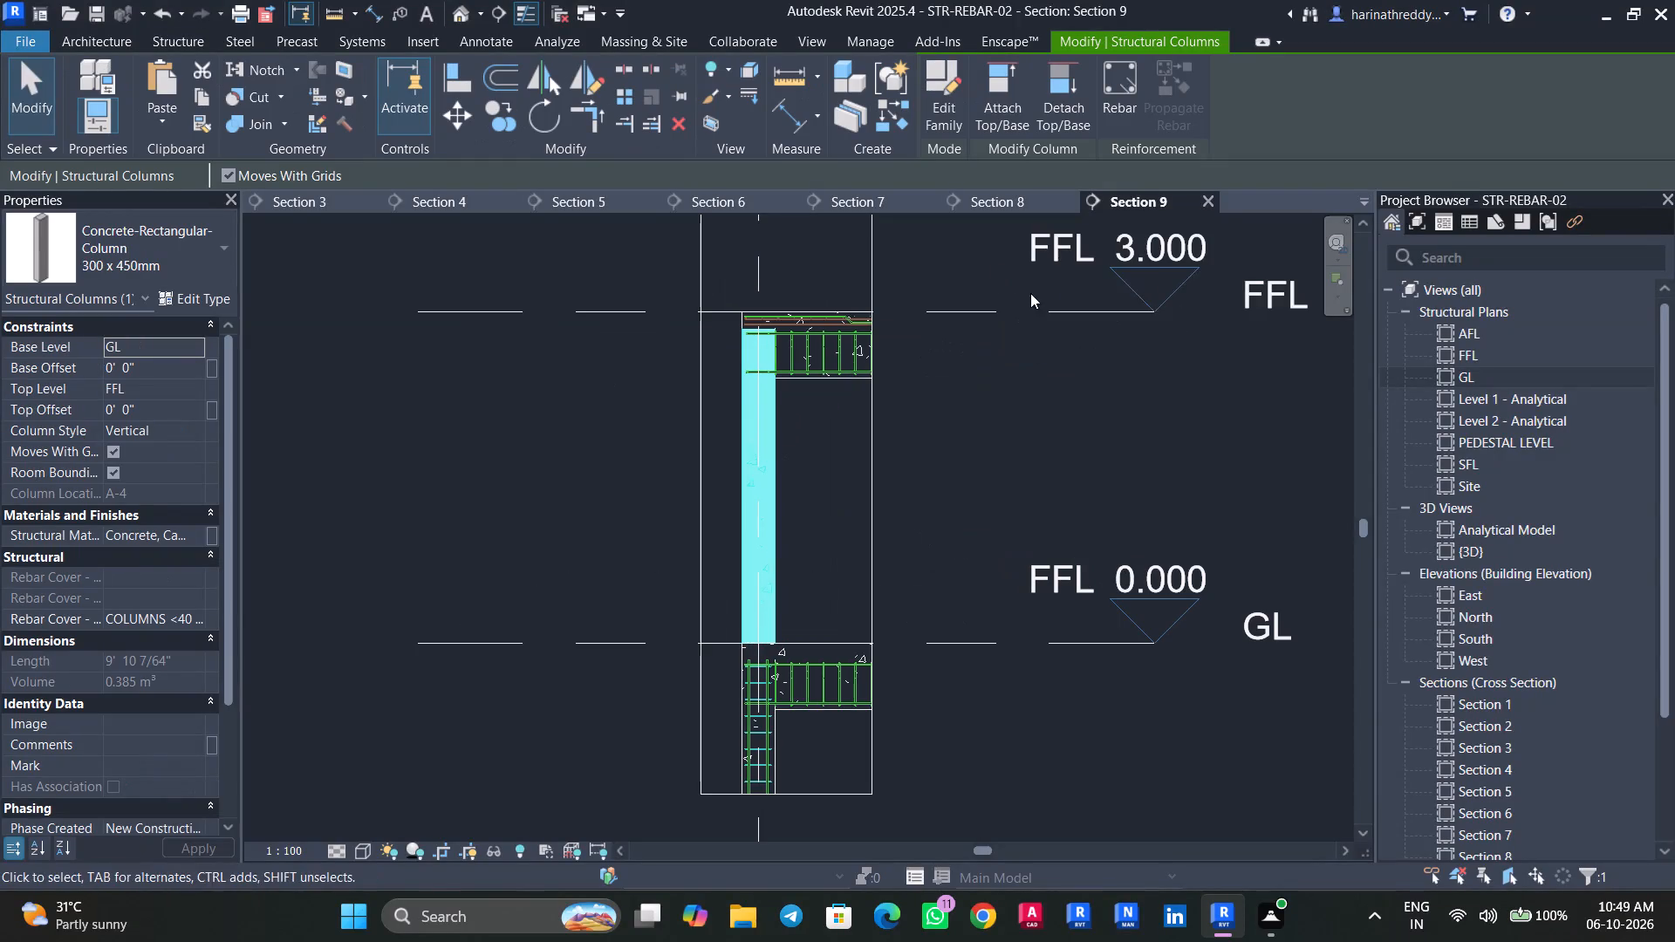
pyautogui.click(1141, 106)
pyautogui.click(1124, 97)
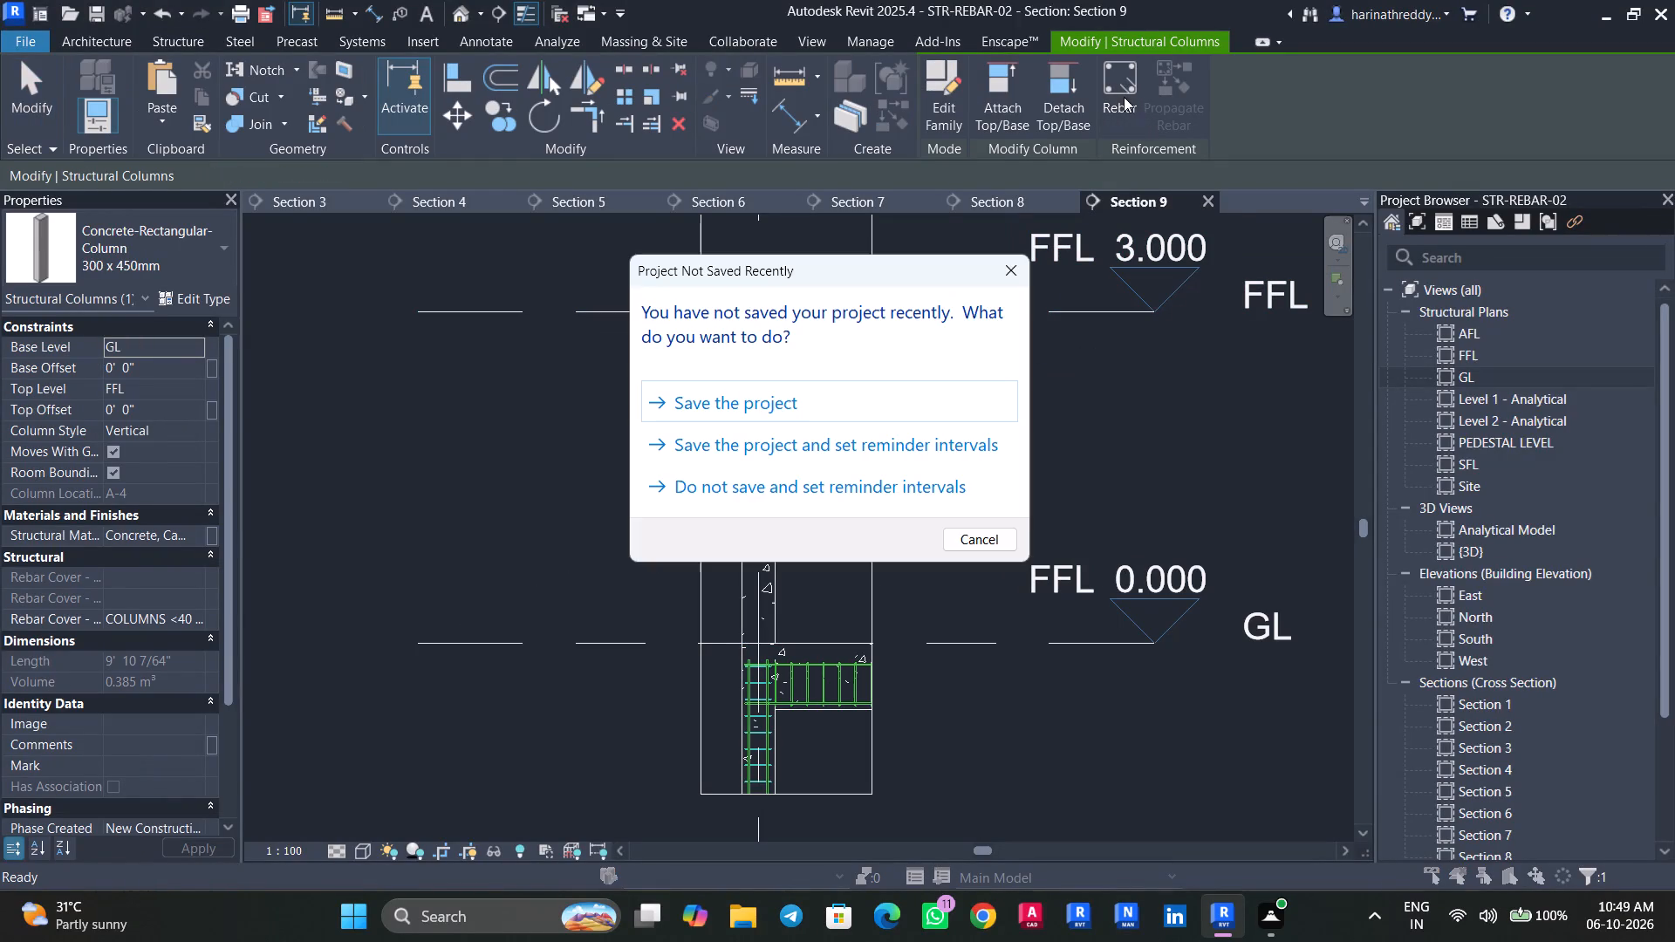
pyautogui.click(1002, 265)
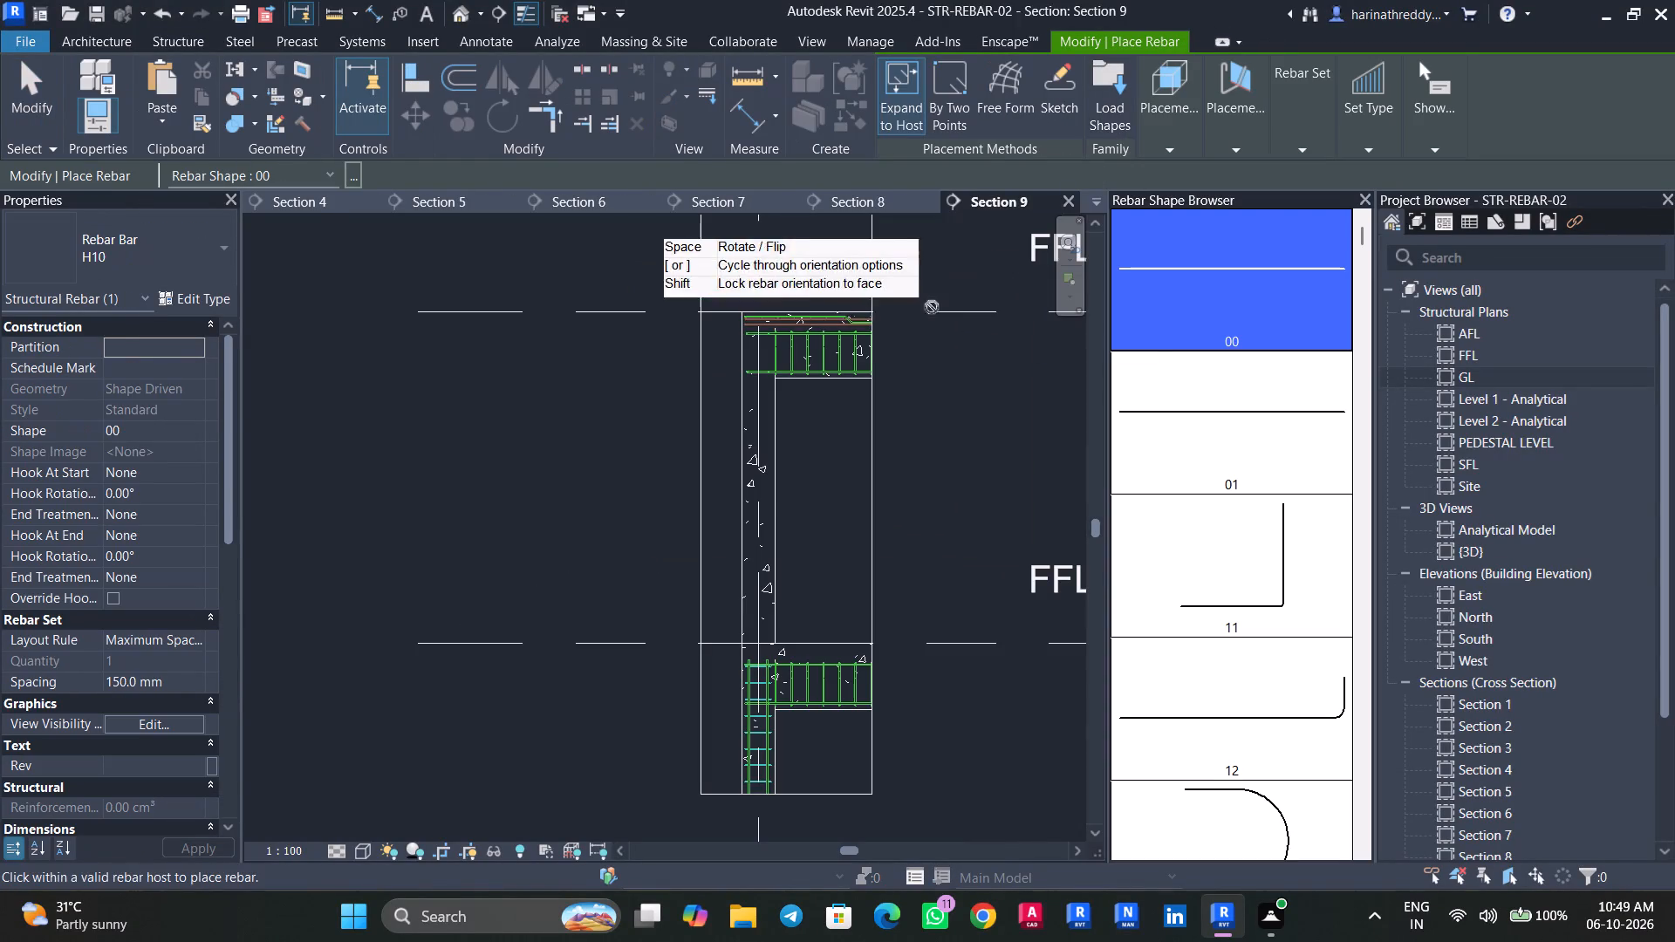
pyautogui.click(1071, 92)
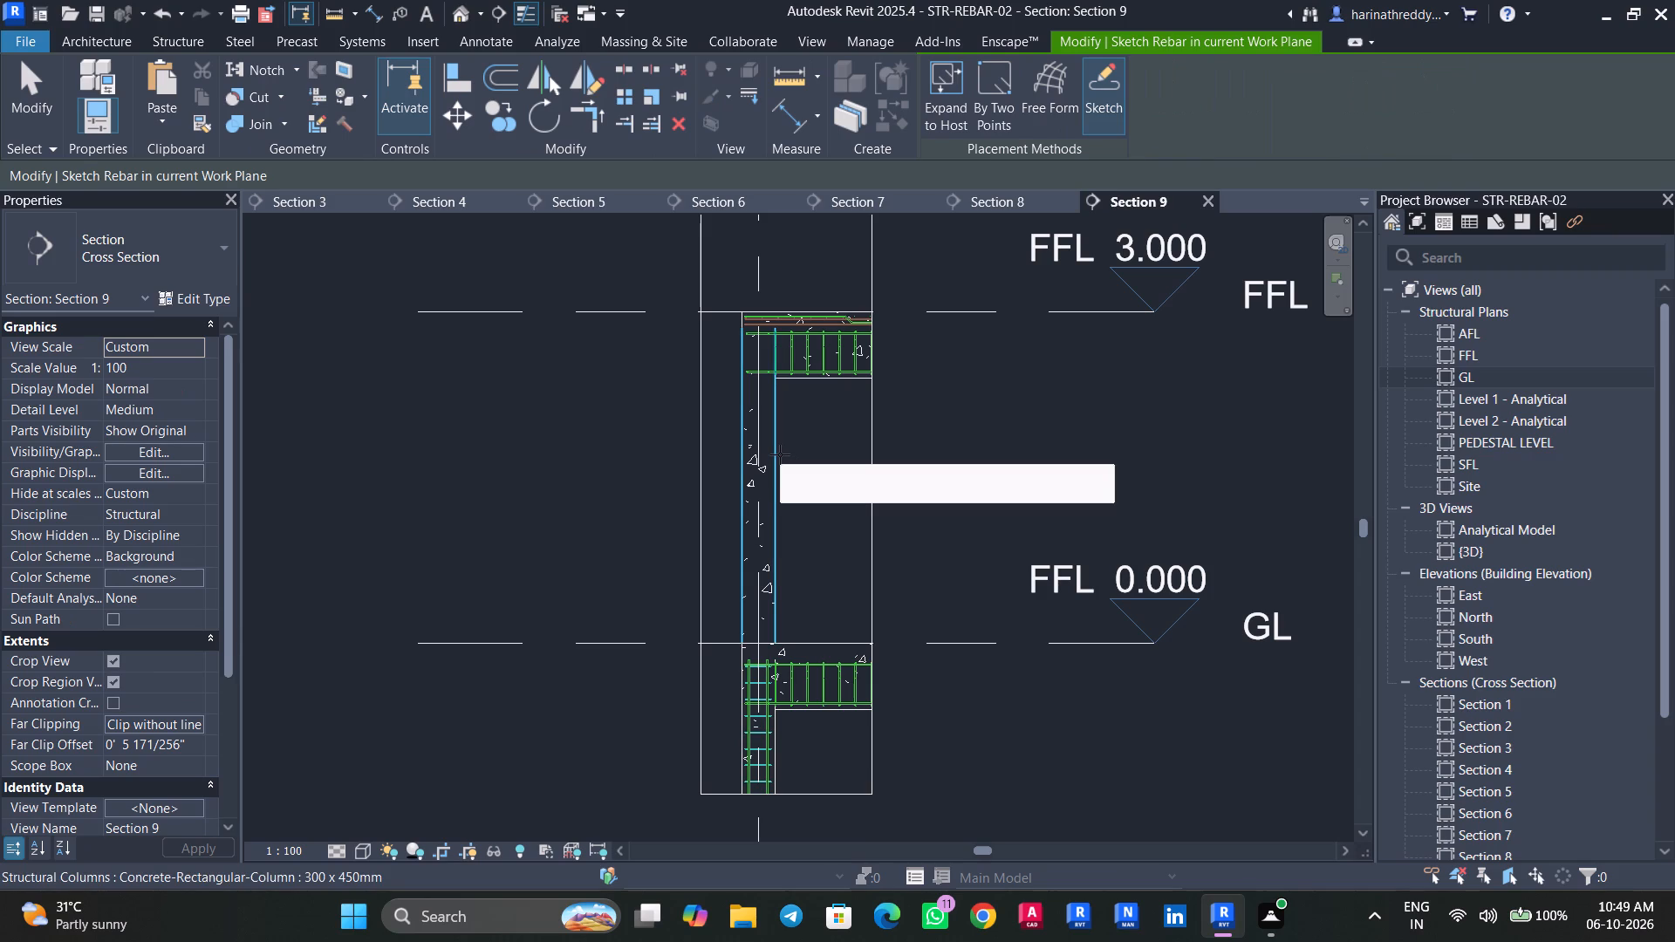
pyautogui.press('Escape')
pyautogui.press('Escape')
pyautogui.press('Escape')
# Open the GL and then the FFL structural plan to locate the corner column at grid A-4.
pyautogui.click(780, 454)
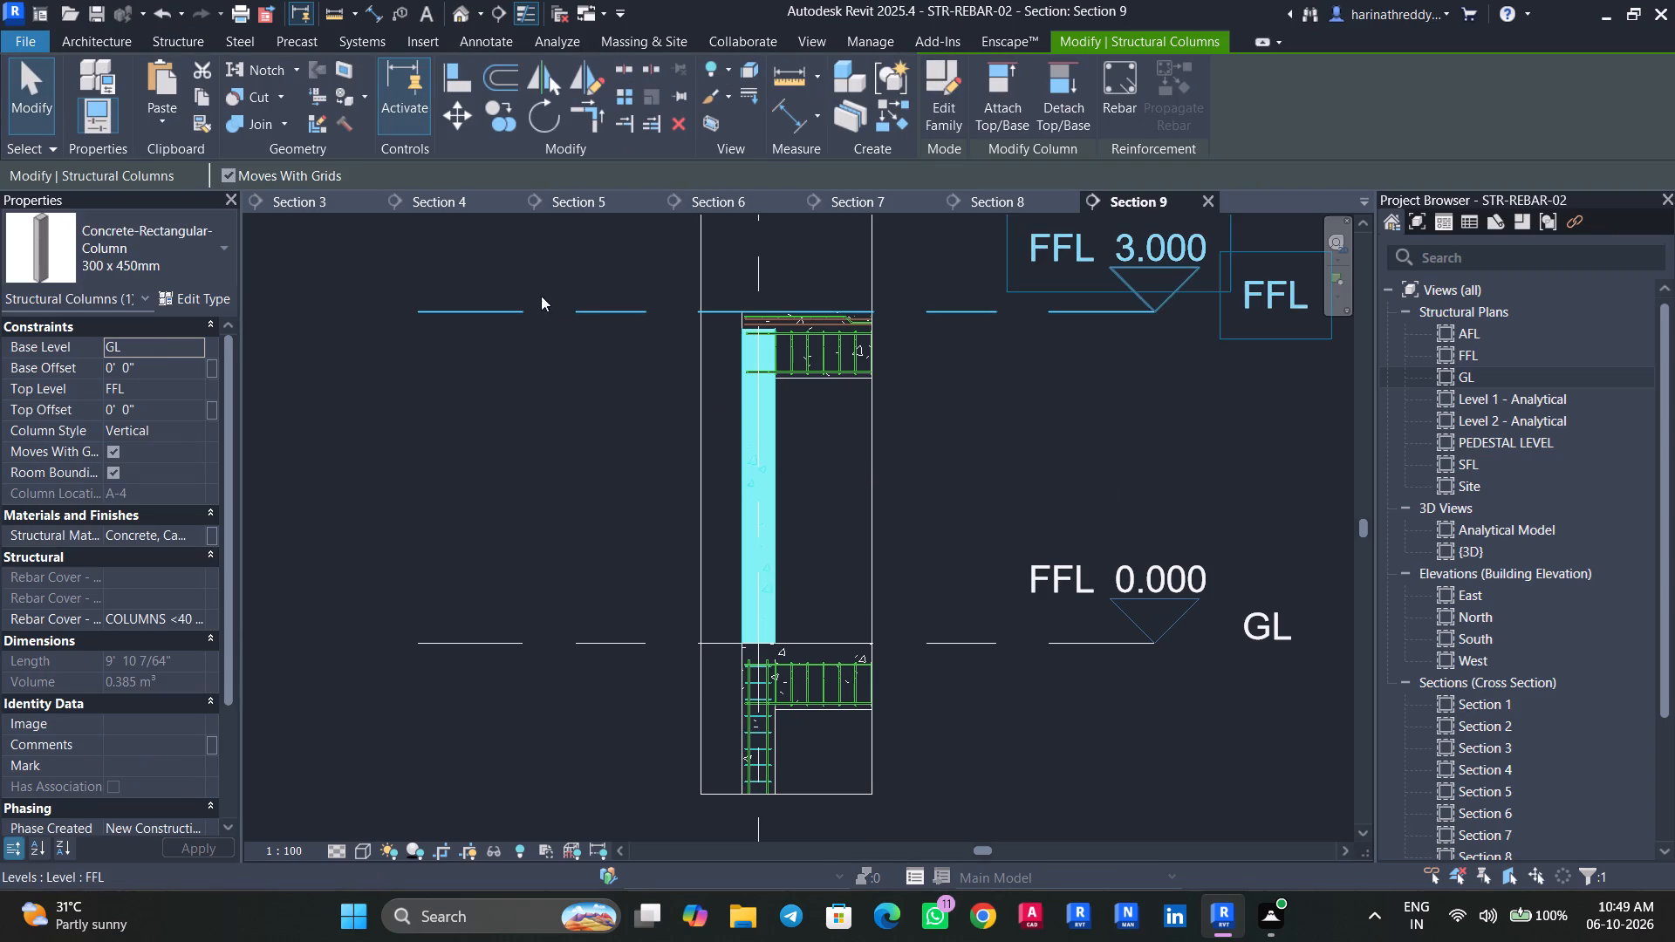
pyautogui.doubleClick(1498, 378)
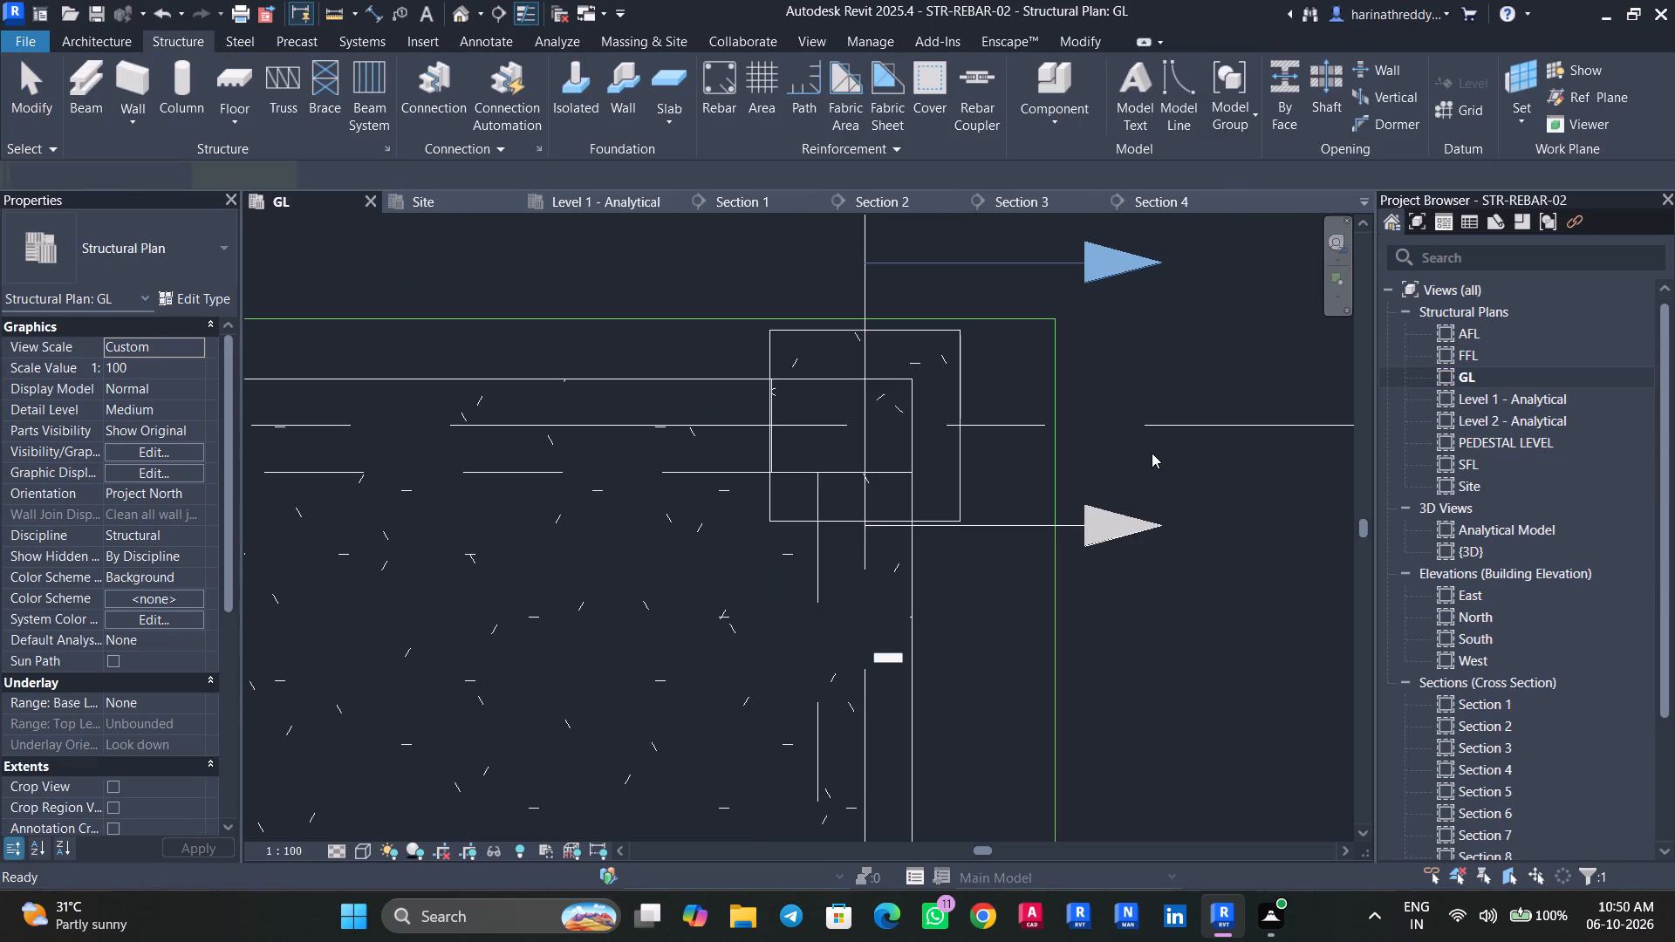
pyautogui.press('Escape')
pyautogui.press('Escape')
pyautogui.press('Escape')
pyautogui.doubleClick(1467, 361)
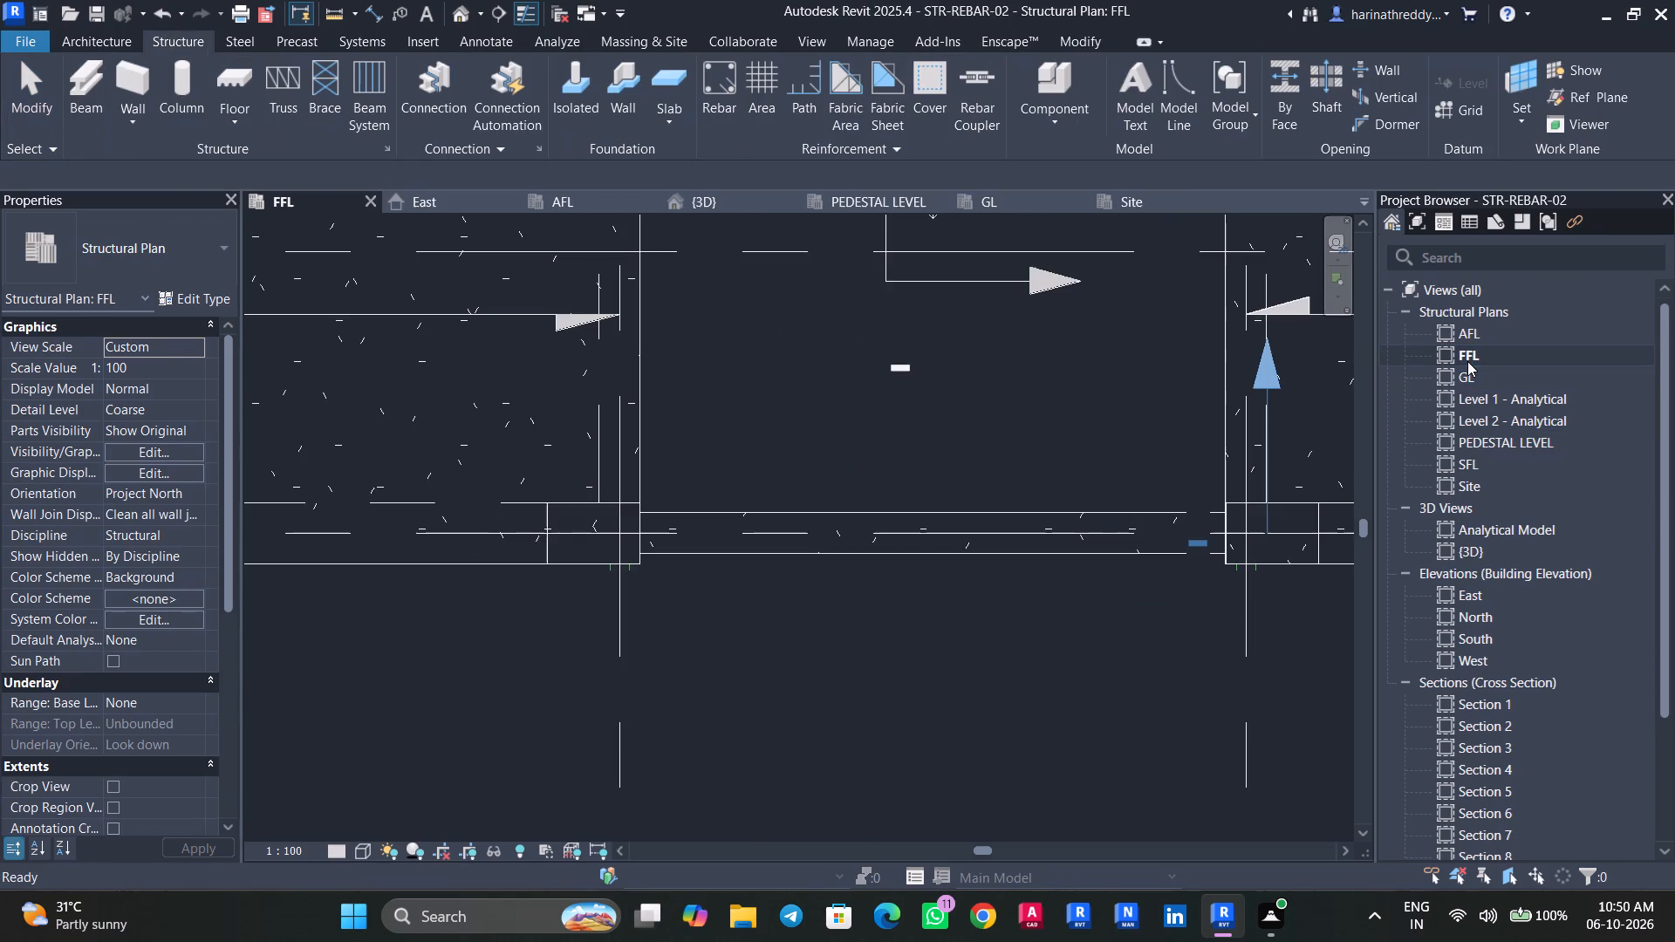
pyautogui.scroll(-7, 810, 520)
pyautogui.moveTo(840, 438); pyautogui.dragTo(599, 754, button='middle')
pyautogui.scroll(2, 1102, 370)
pyautogui.scroll(-1, 1050, 367)
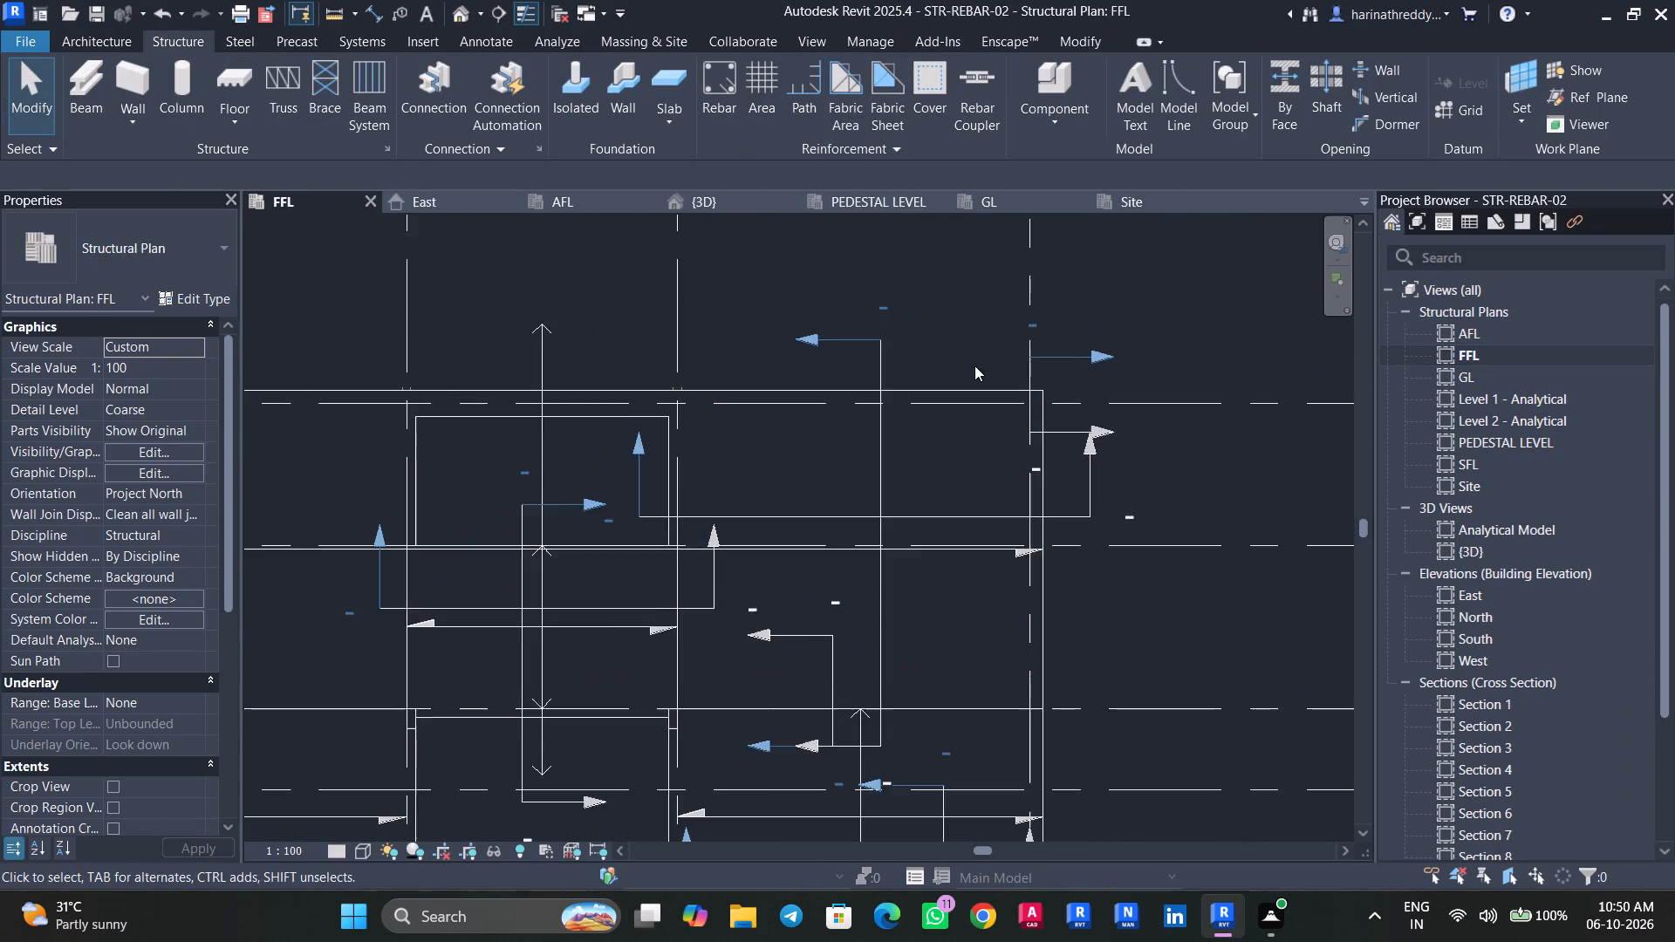
pyautogui.scroll(1, 974, 365)
pyautogui.scroll(-1, 974, 365)
pyautogui.scroll(8, 974, 365)
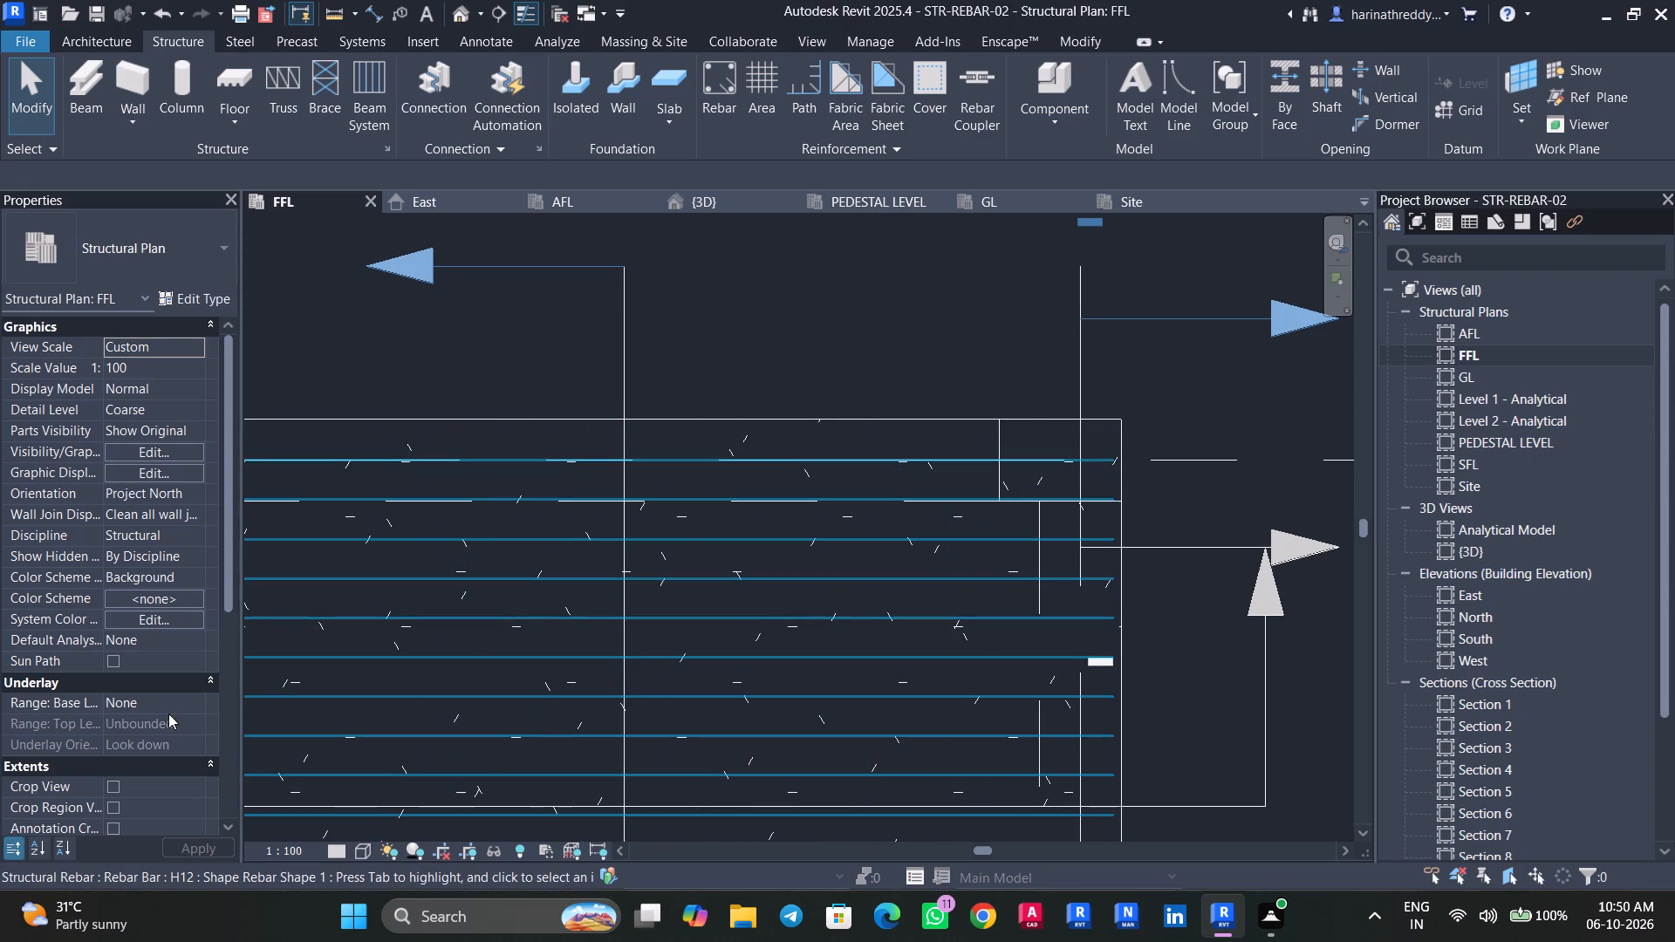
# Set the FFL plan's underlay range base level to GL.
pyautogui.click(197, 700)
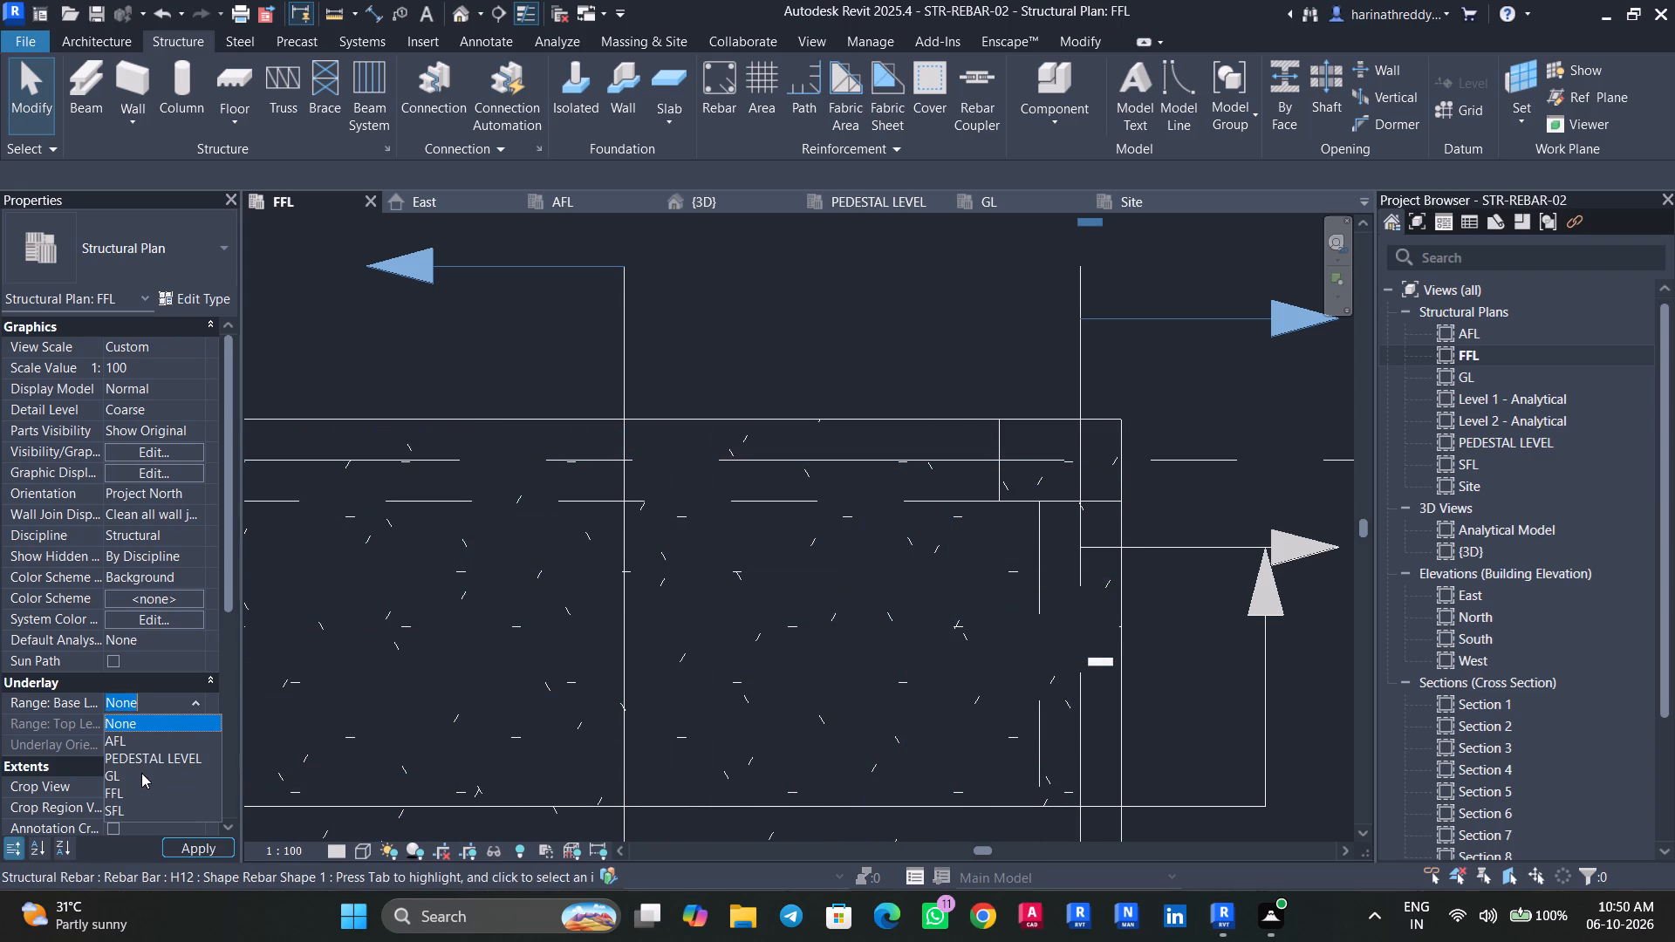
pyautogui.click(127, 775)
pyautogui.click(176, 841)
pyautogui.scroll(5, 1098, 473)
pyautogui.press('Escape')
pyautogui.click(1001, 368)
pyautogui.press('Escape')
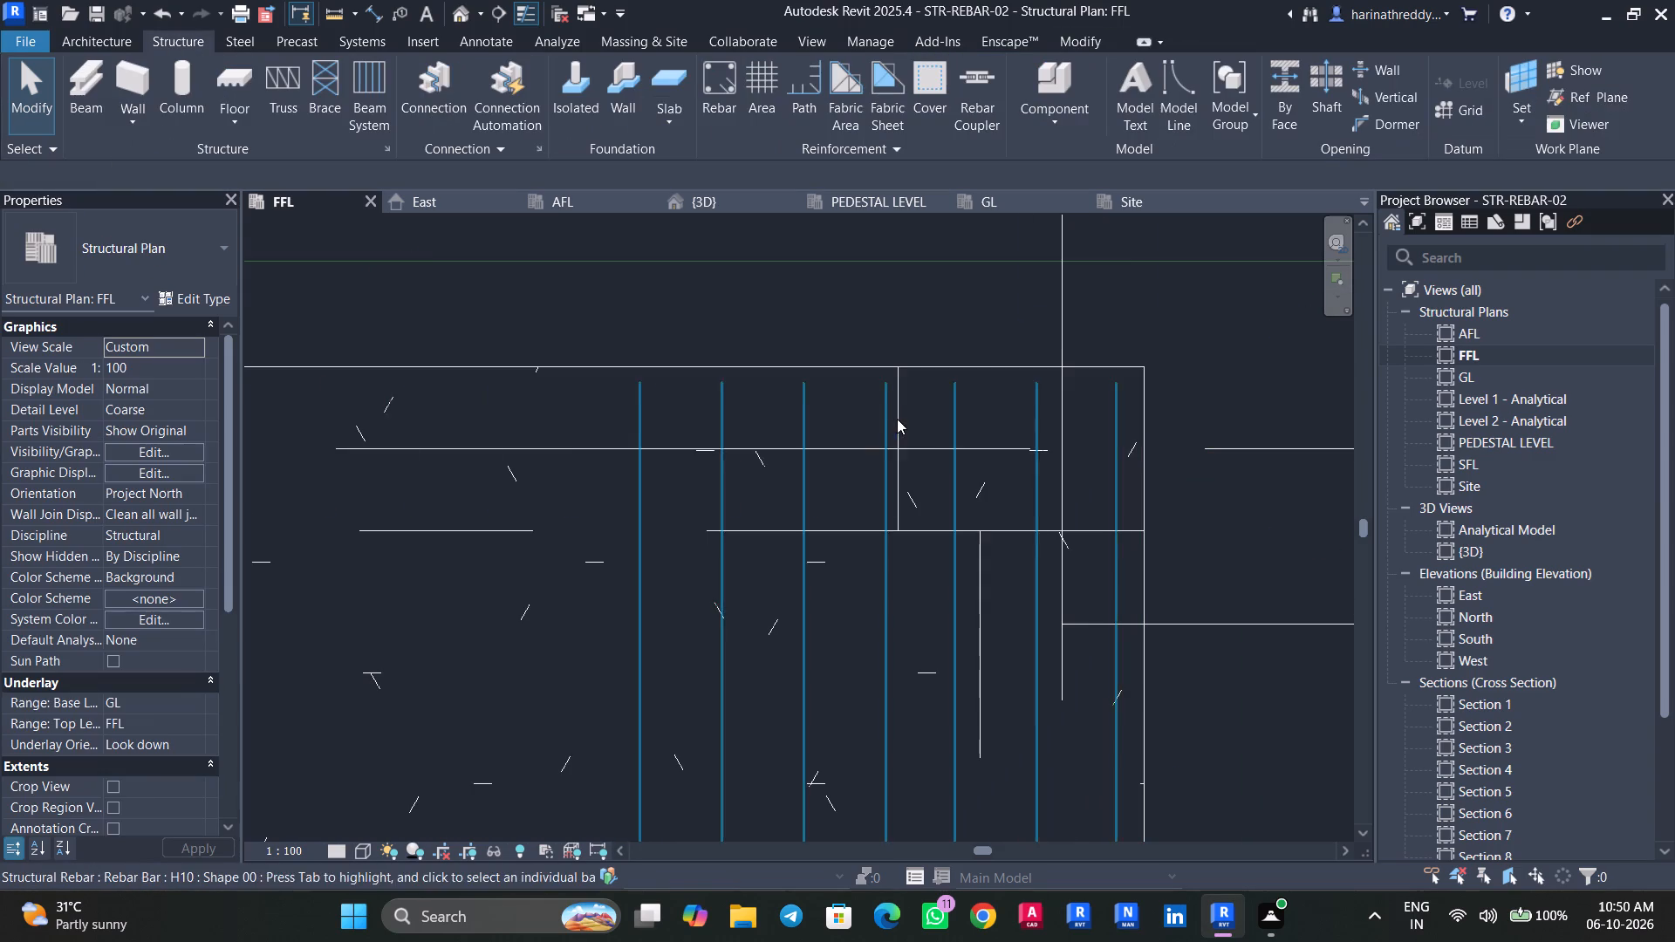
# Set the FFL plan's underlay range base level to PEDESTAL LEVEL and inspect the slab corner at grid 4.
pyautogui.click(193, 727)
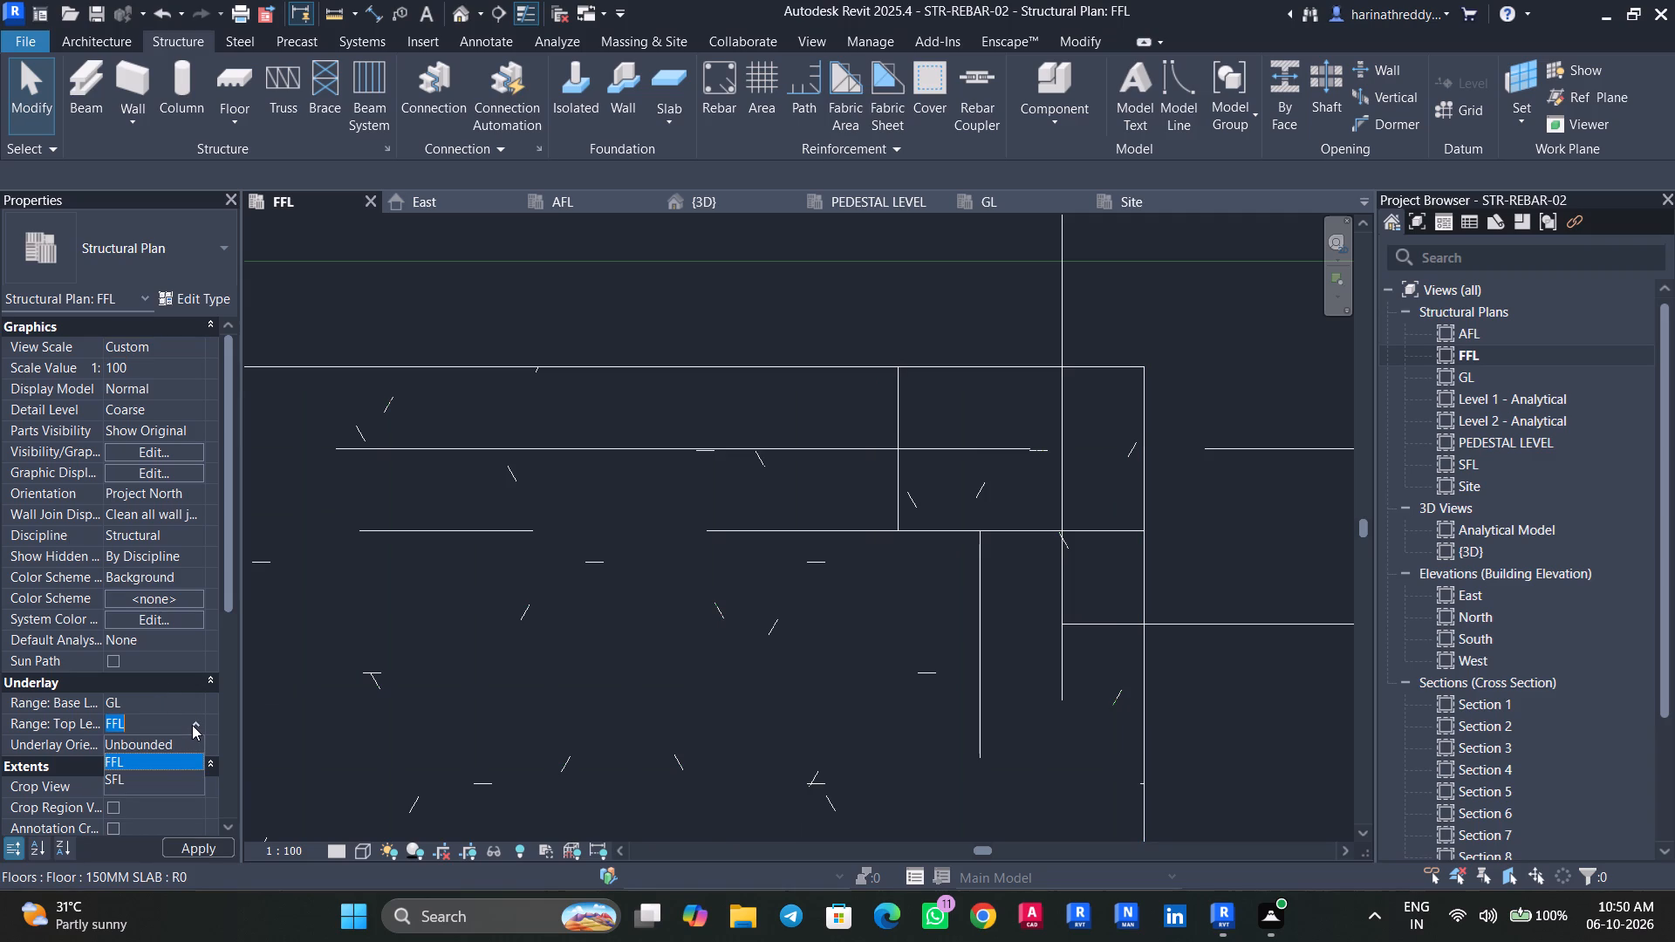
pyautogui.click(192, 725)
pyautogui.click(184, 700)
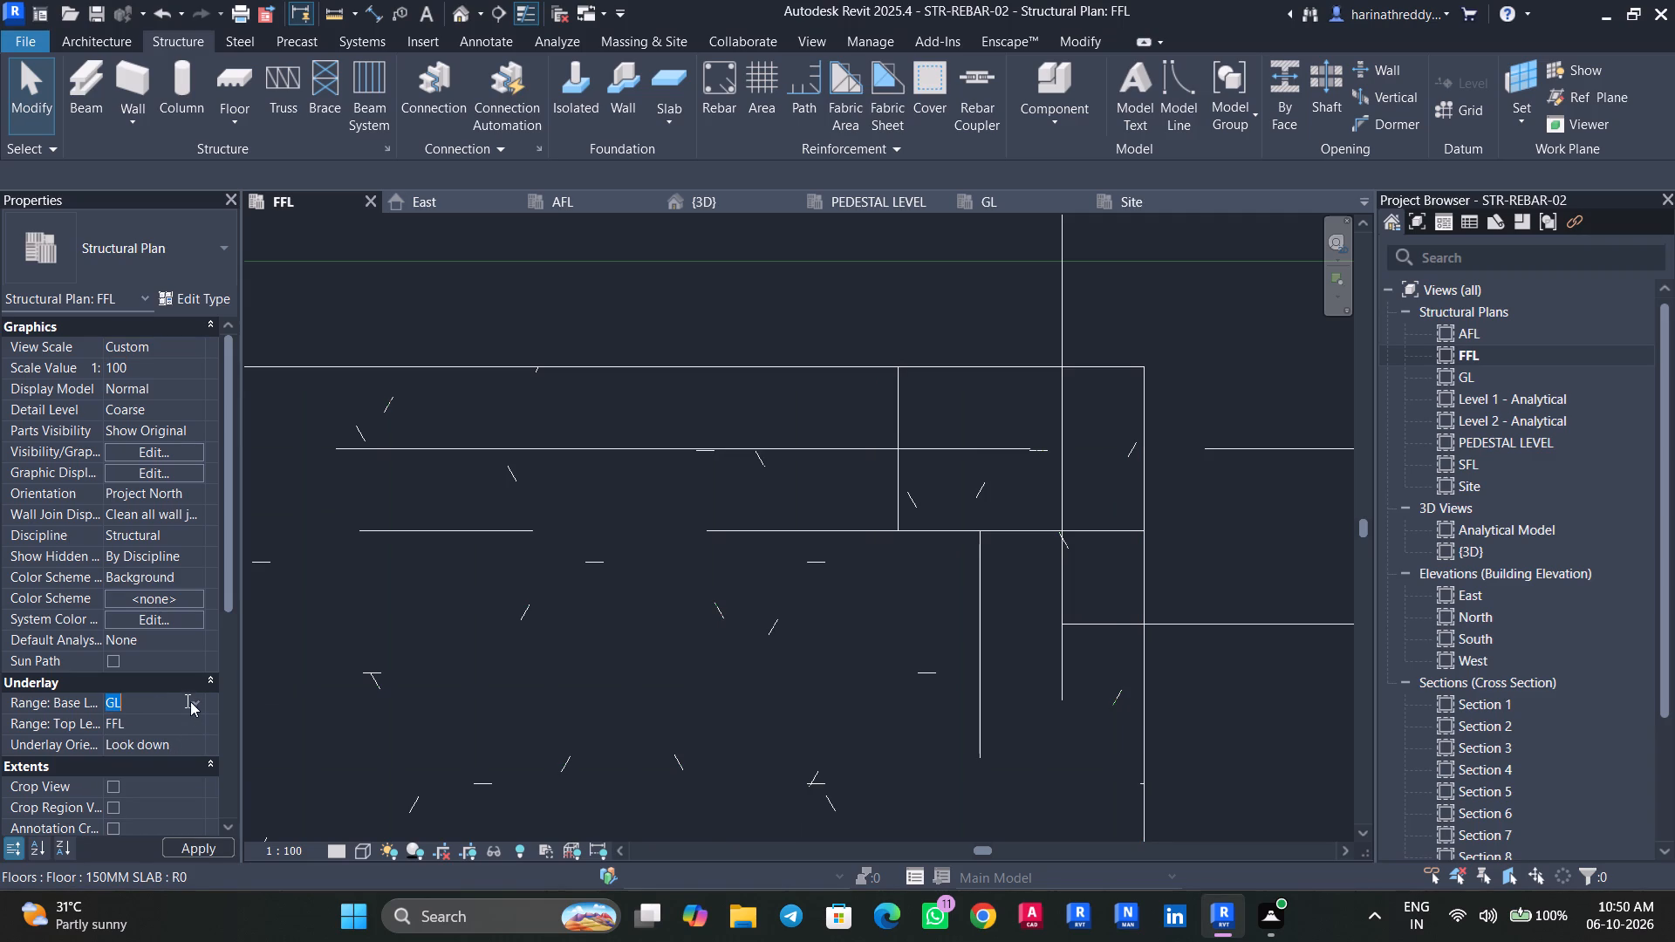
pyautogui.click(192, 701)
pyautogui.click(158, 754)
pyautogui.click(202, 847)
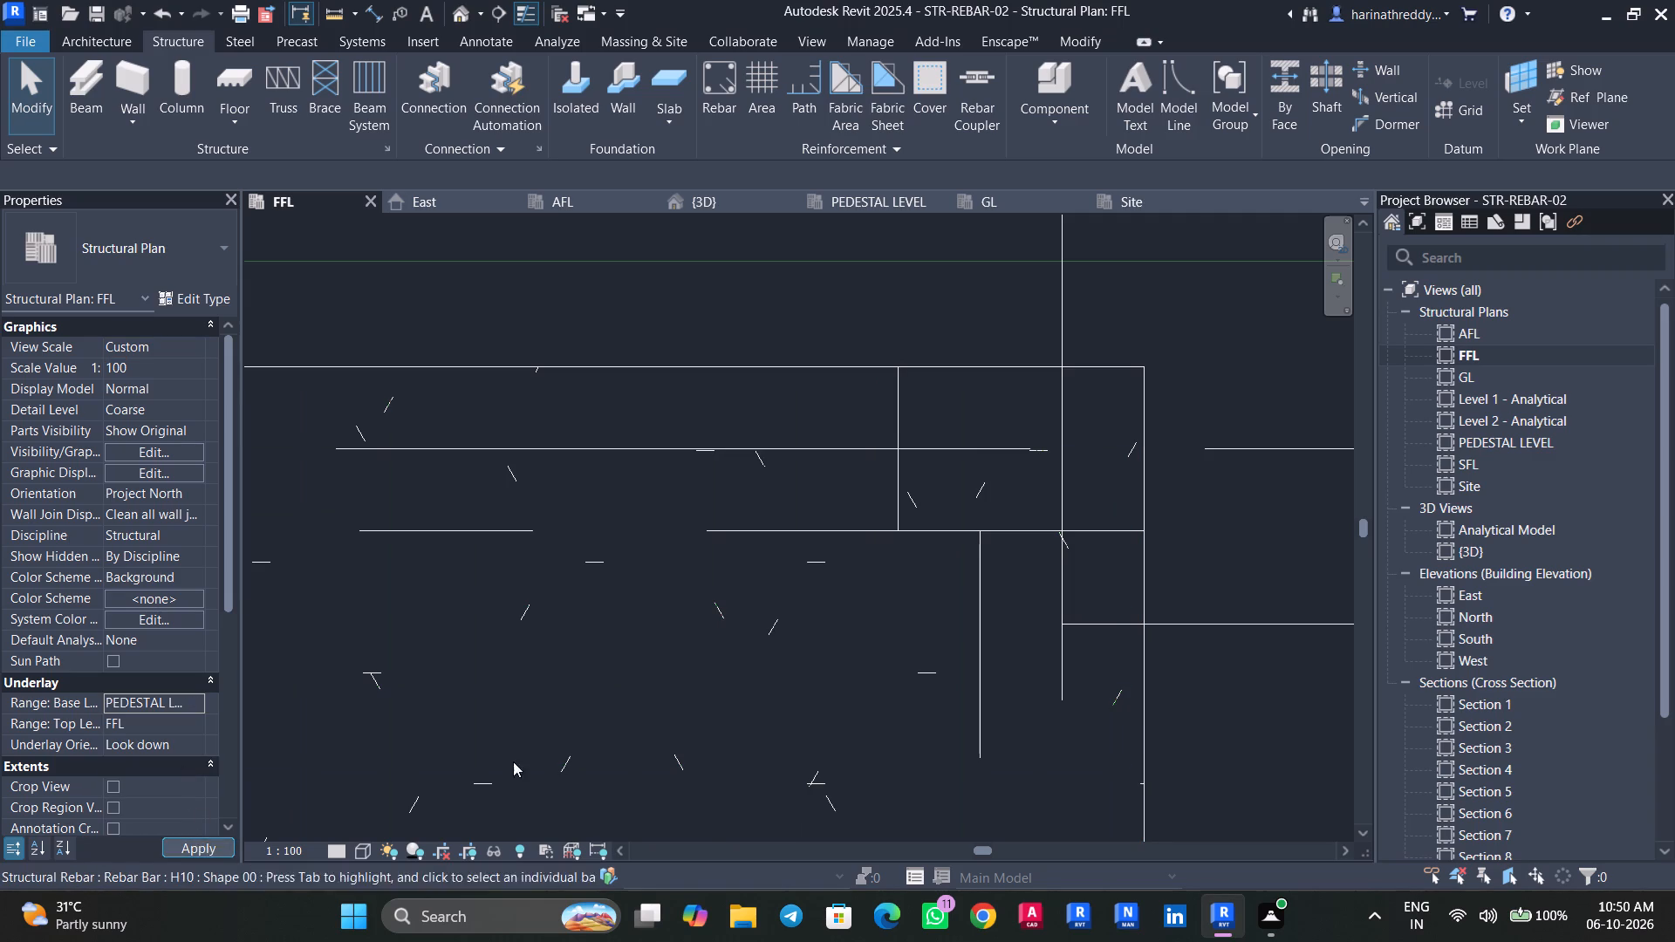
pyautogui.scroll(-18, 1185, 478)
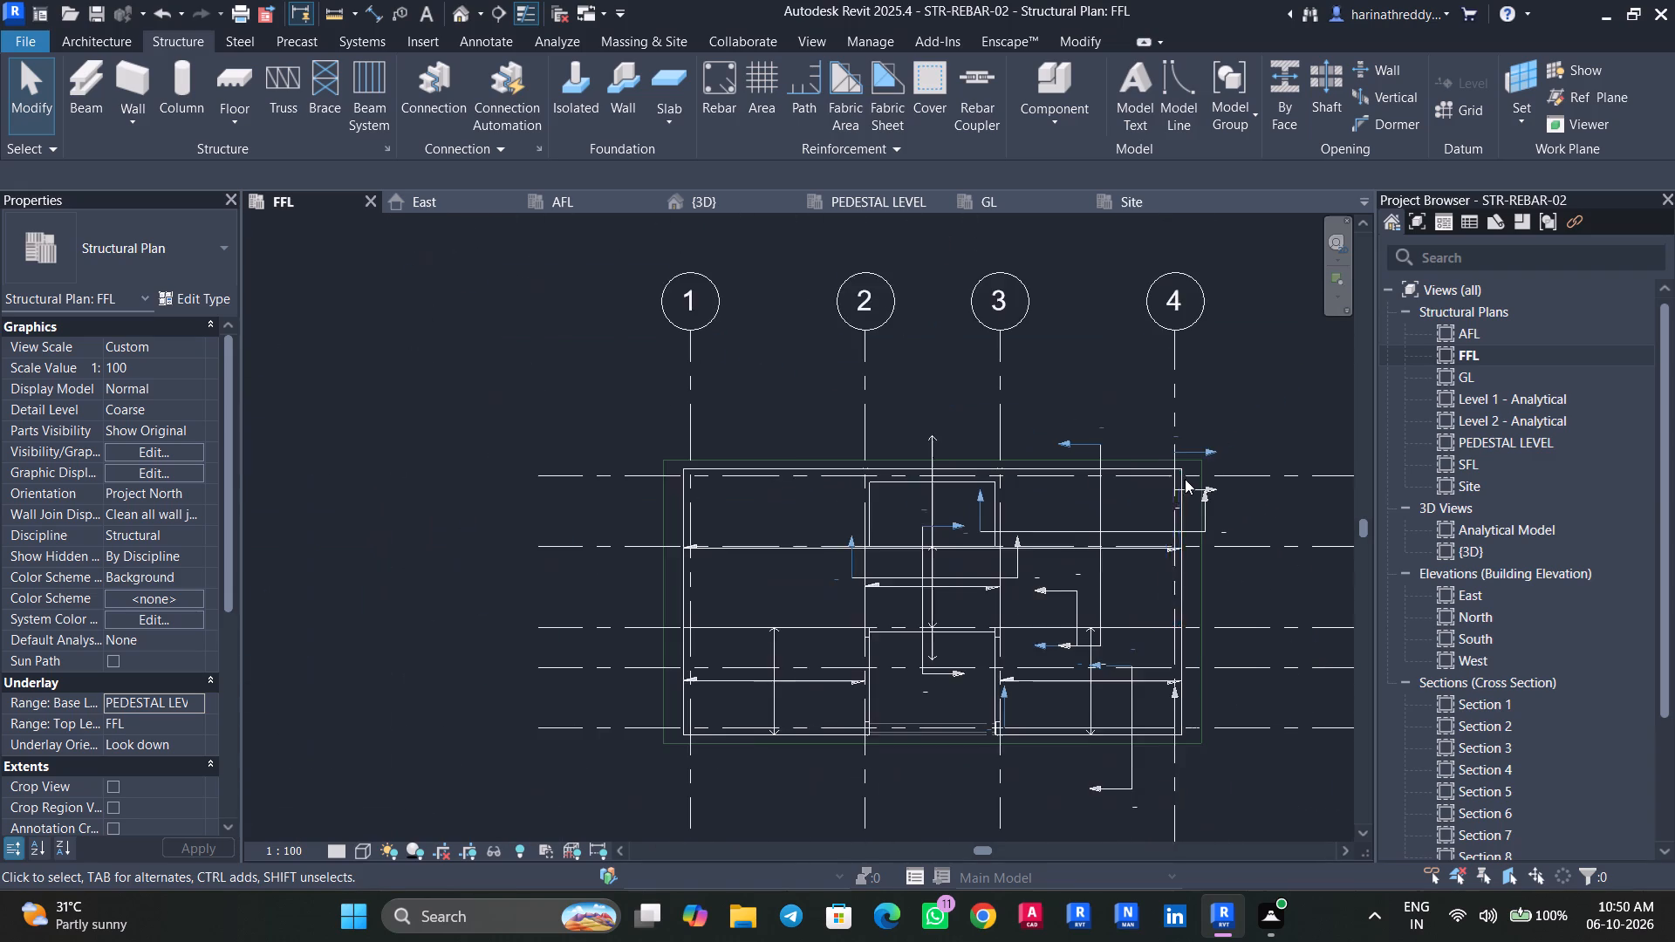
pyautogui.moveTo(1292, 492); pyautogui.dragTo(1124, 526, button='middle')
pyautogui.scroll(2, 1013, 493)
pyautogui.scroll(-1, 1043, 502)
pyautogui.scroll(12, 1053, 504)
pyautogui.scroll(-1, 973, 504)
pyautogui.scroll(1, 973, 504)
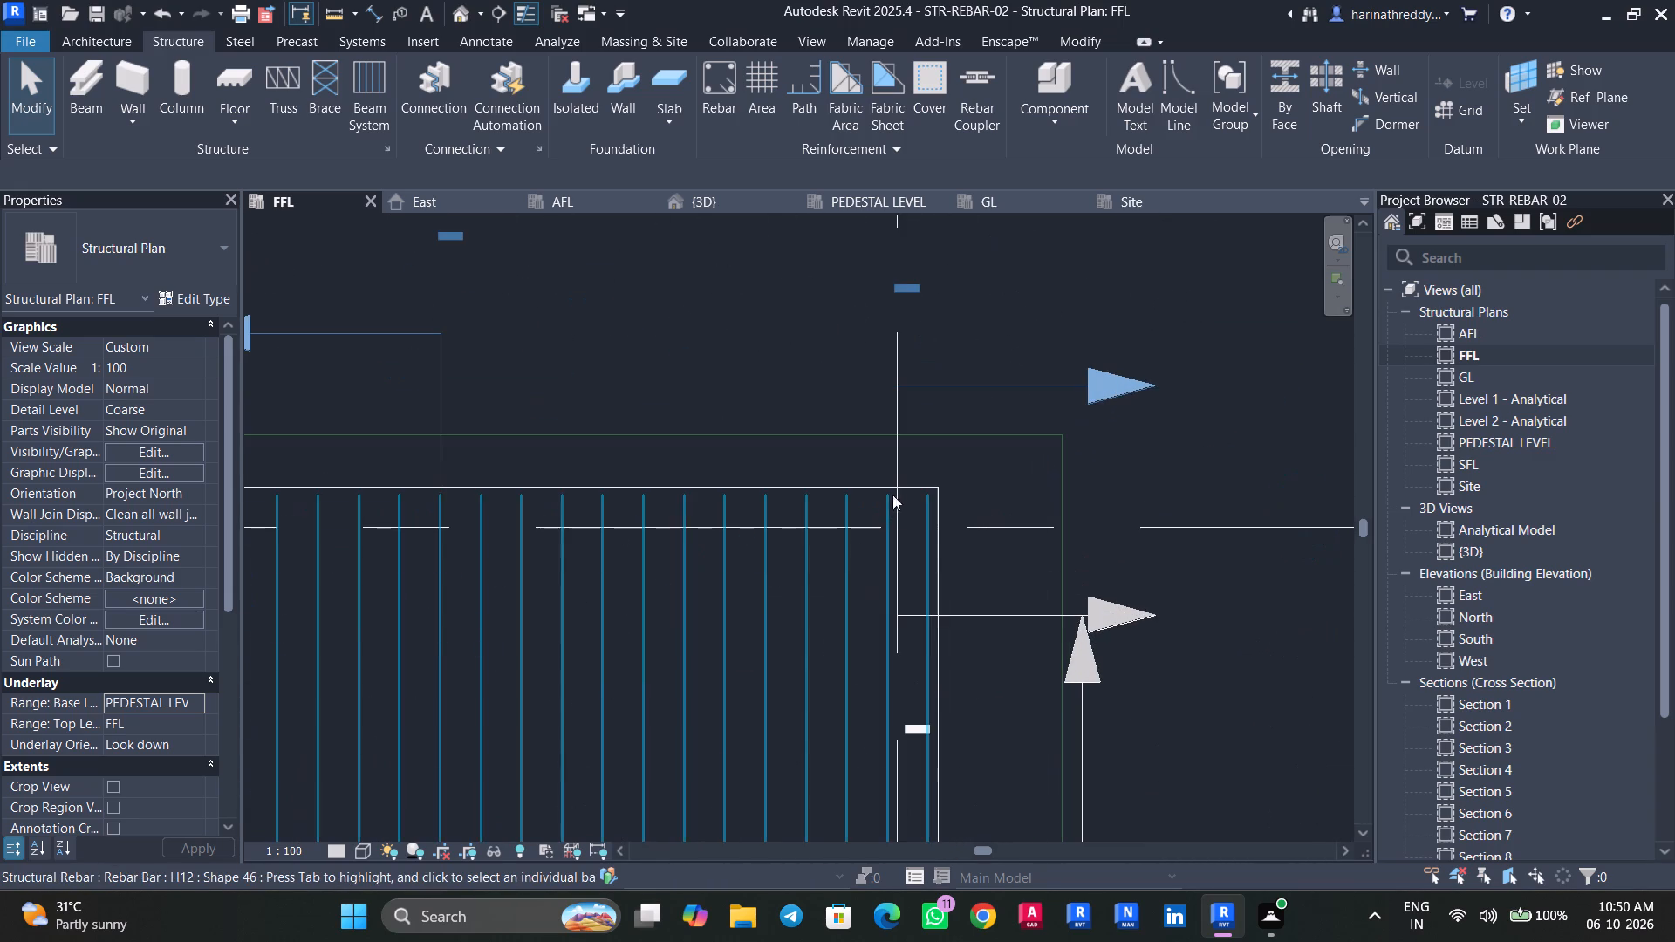
# Set the FFL plan's detail level to Fine and its visual style to Hidden Line.
pyautogui.click(329, 851)
pyautogui.click(345, 825)
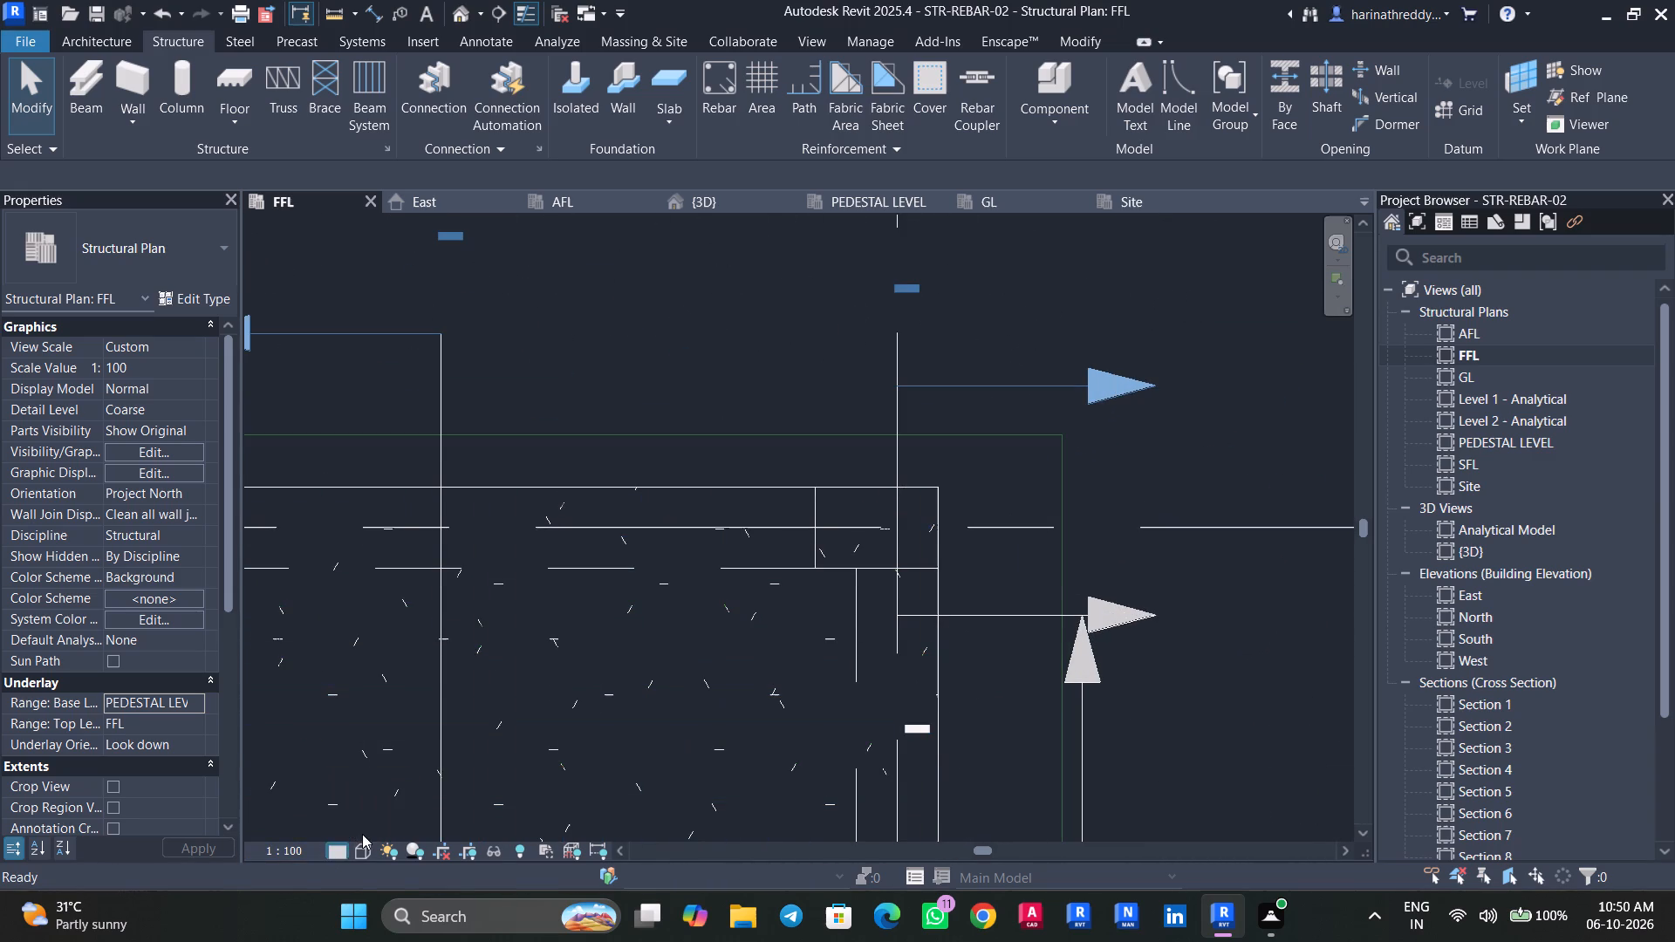
pyautogui.click(362, 852)
pyautogui.click(406, 737)
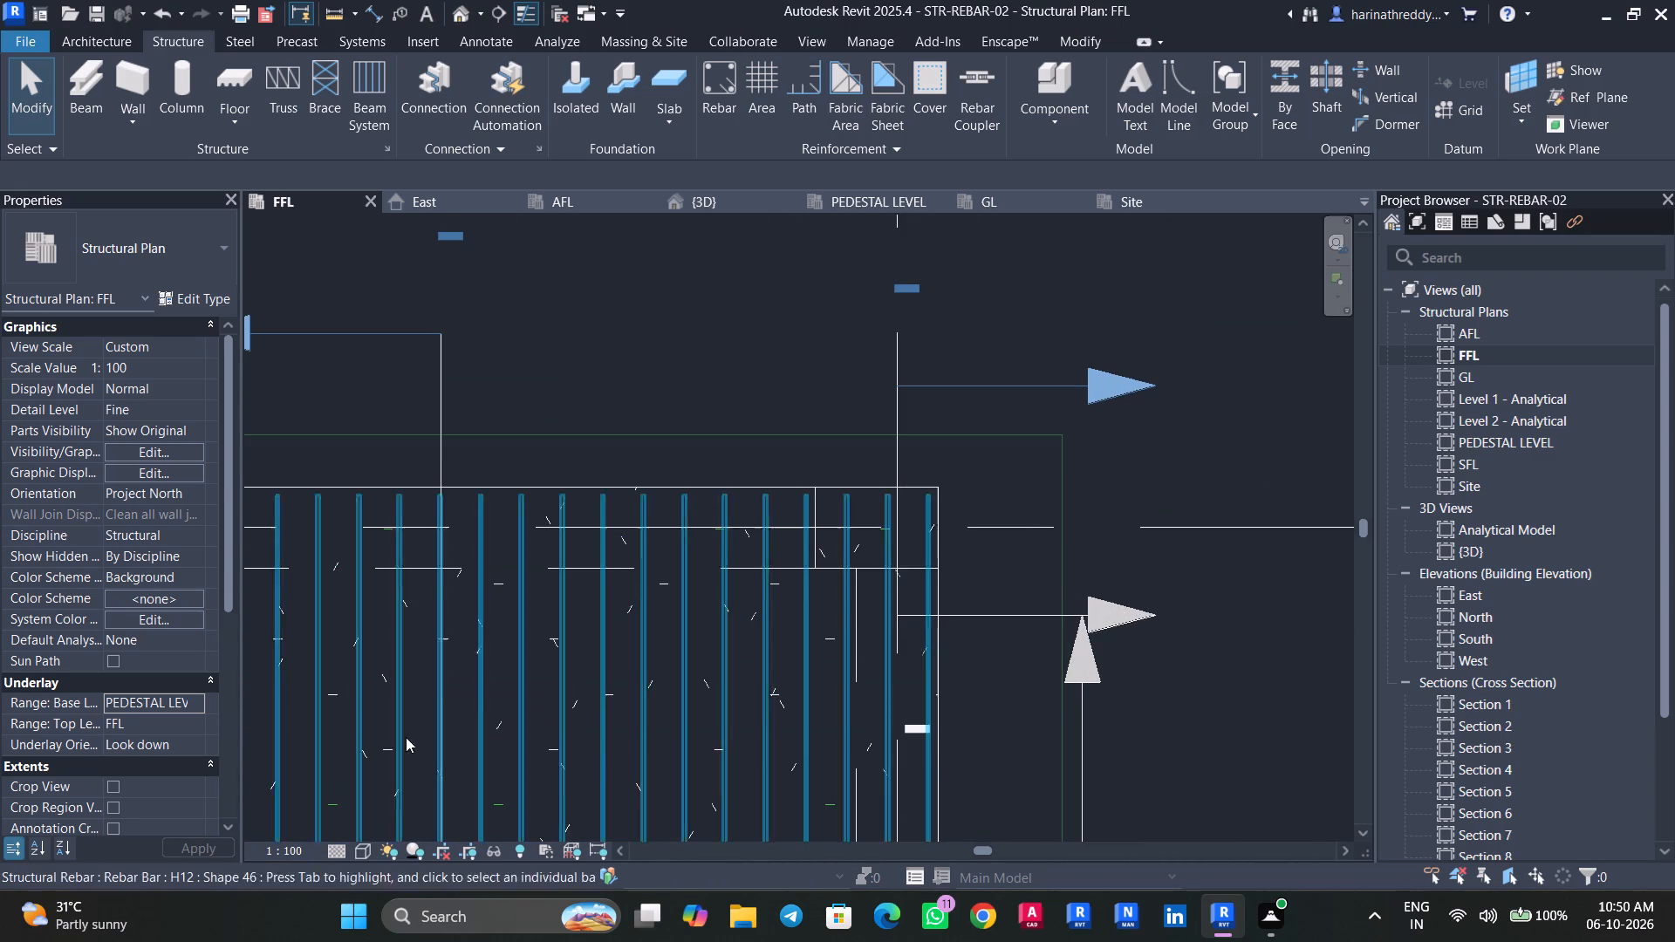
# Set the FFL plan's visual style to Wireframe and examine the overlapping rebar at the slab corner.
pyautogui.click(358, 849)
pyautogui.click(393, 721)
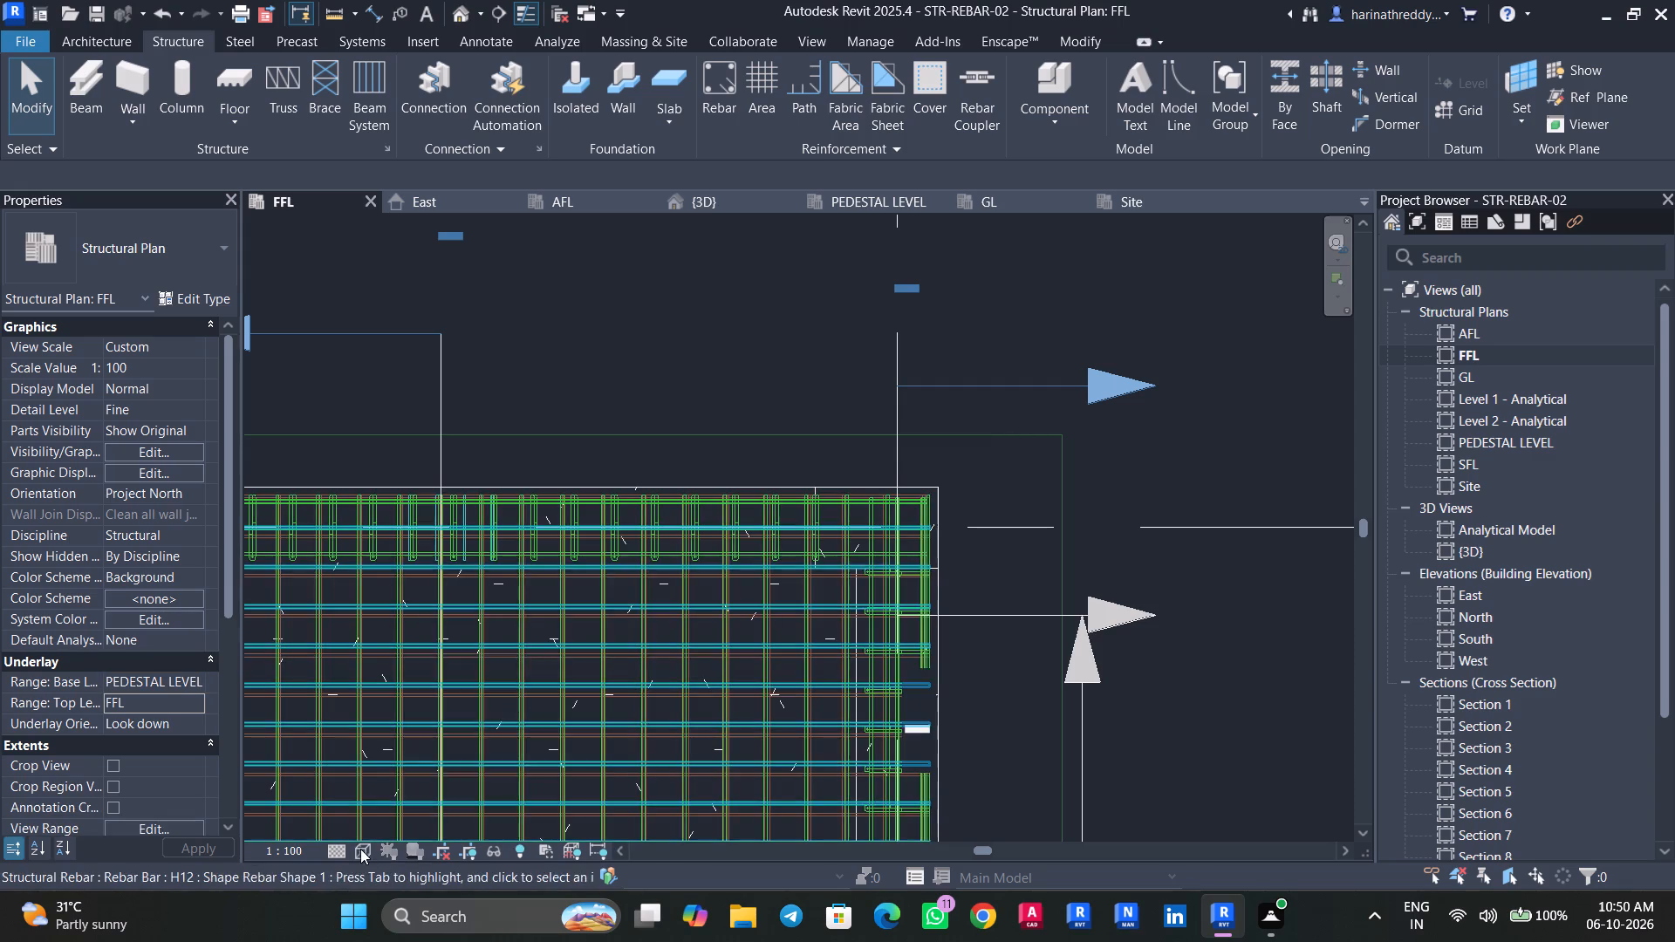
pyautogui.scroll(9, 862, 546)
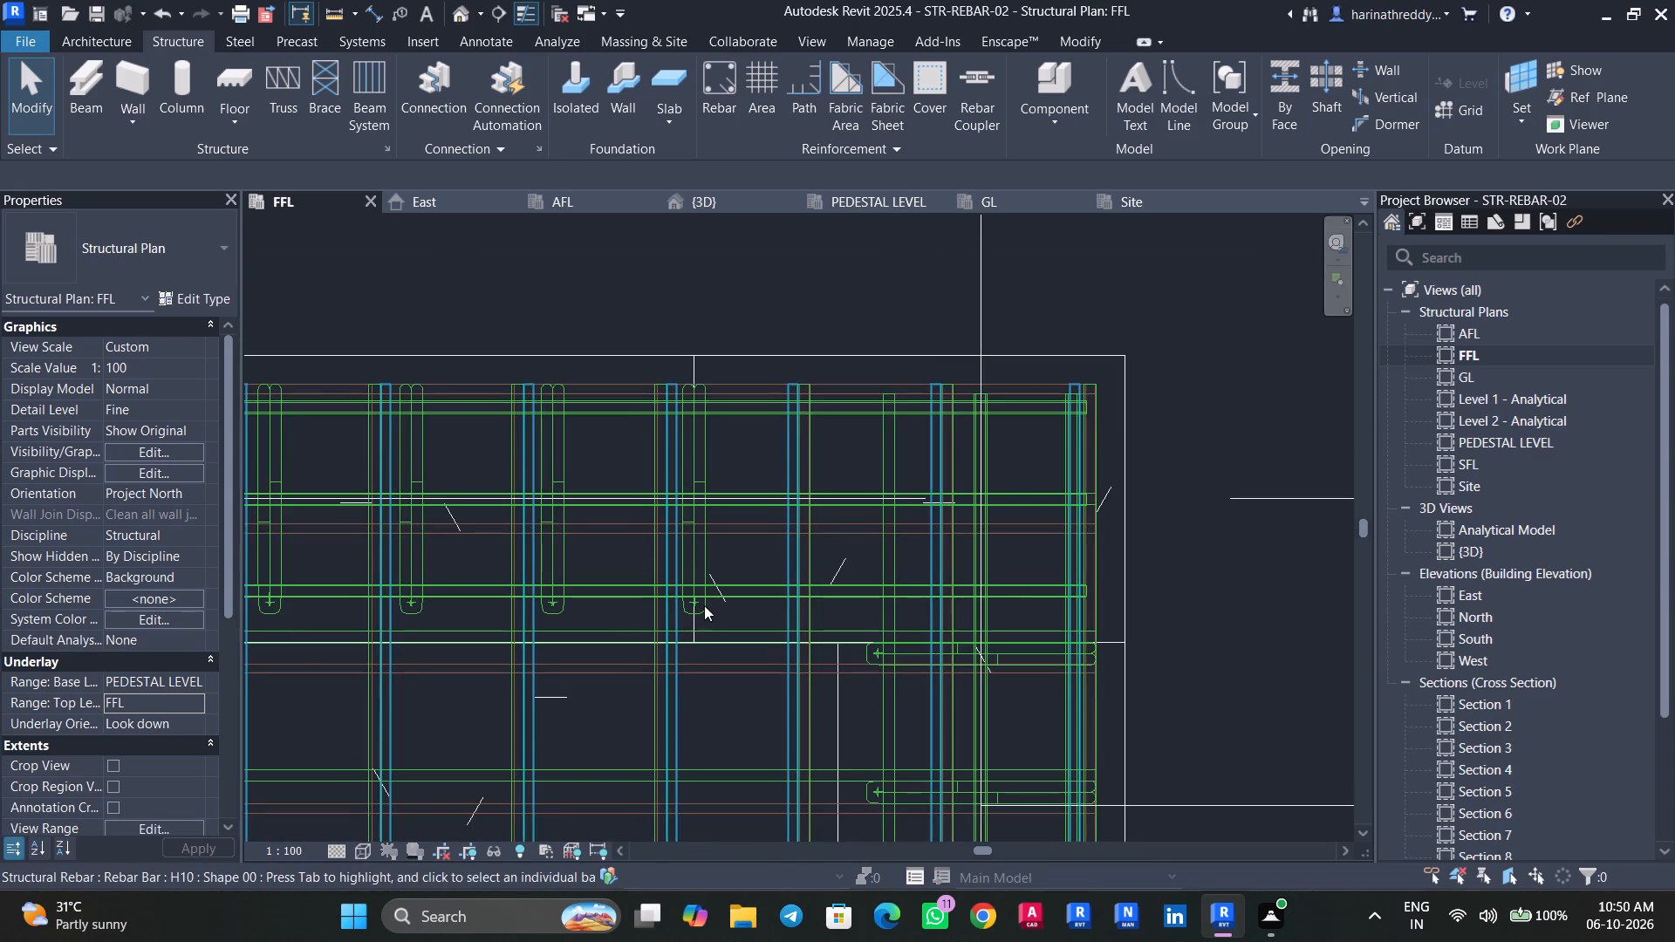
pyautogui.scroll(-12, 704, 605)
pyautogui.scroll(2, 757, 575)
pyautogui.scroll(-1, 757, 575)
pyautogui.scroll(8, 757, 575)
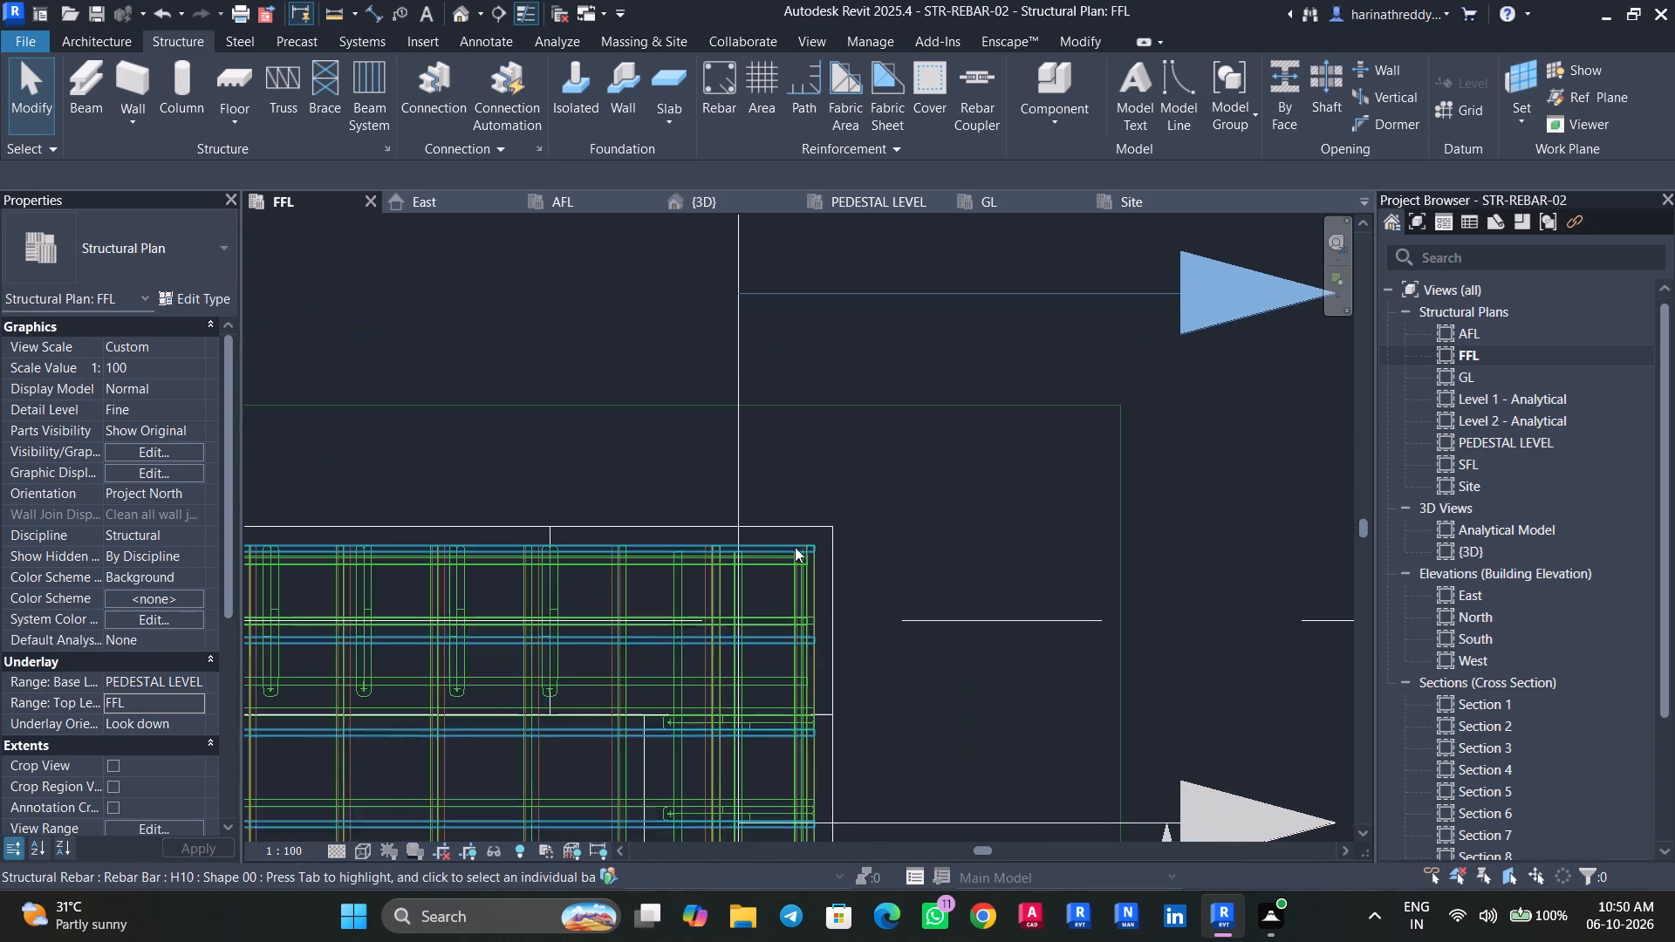
# Pick out the 300 x 450mm concrete column at grid A-4 from the overlapping slab, beam and rebar elements to inspect it.
pyautogui.click(824, 527)
pyautogui.scroll(4, 824, 527)
pyautogui.scroll(-4, 824, 527)
pyautogui.press('Escape')
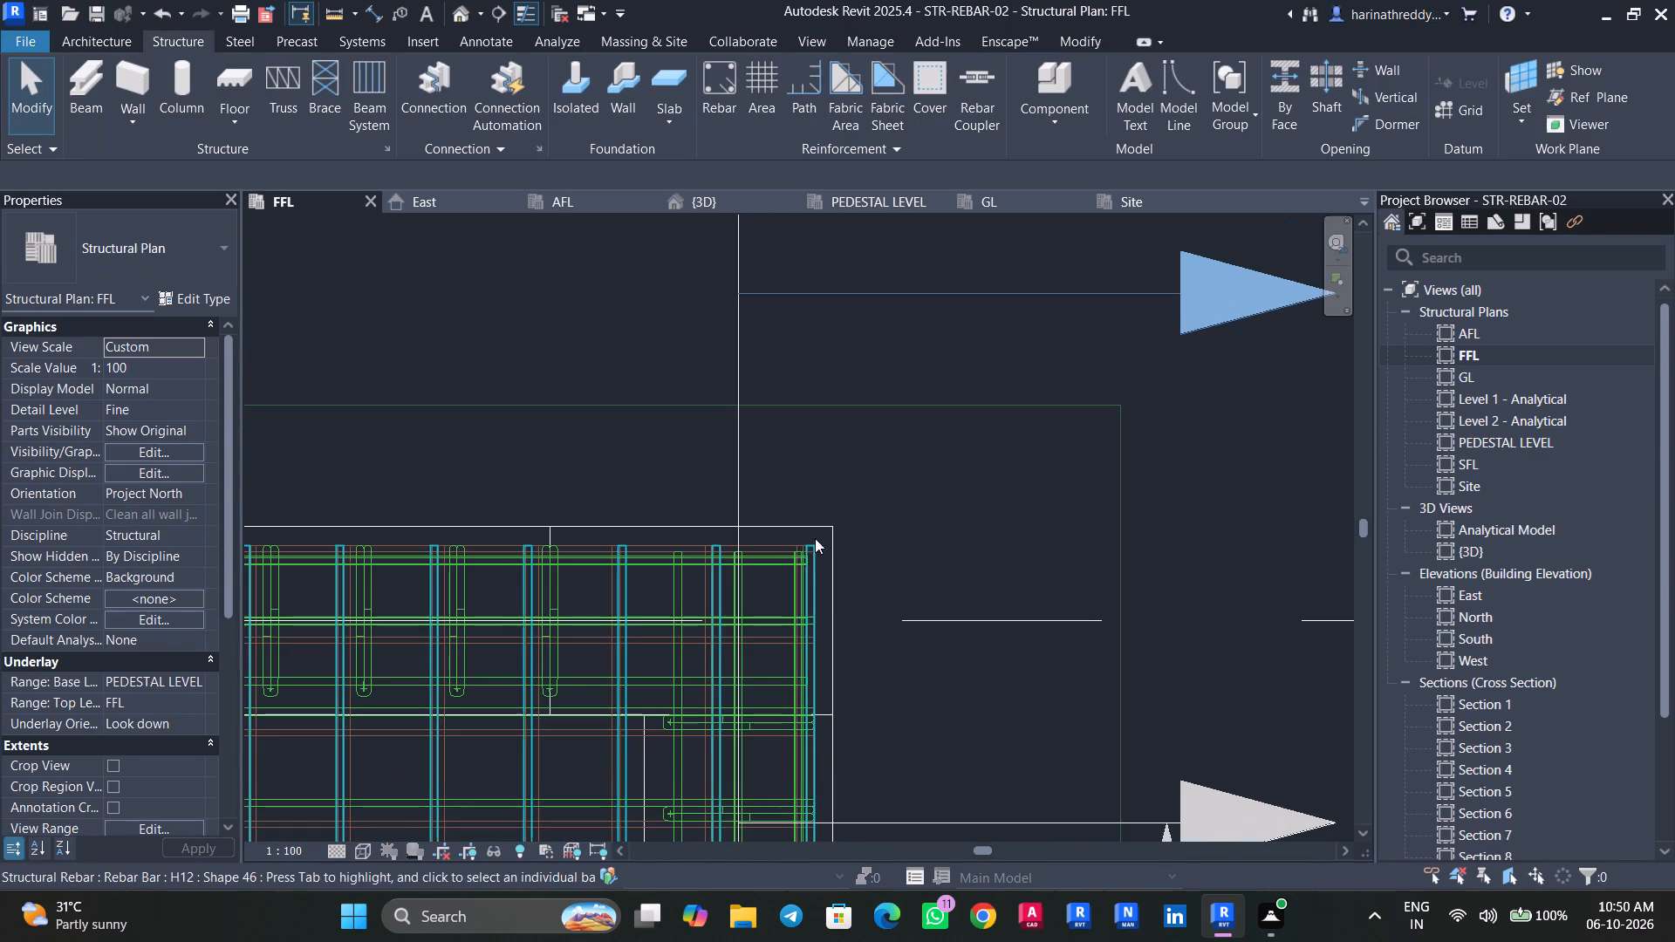
pyautogui.press('Escape')
pyautogui.press('Escape')
pyautogui.press('`')
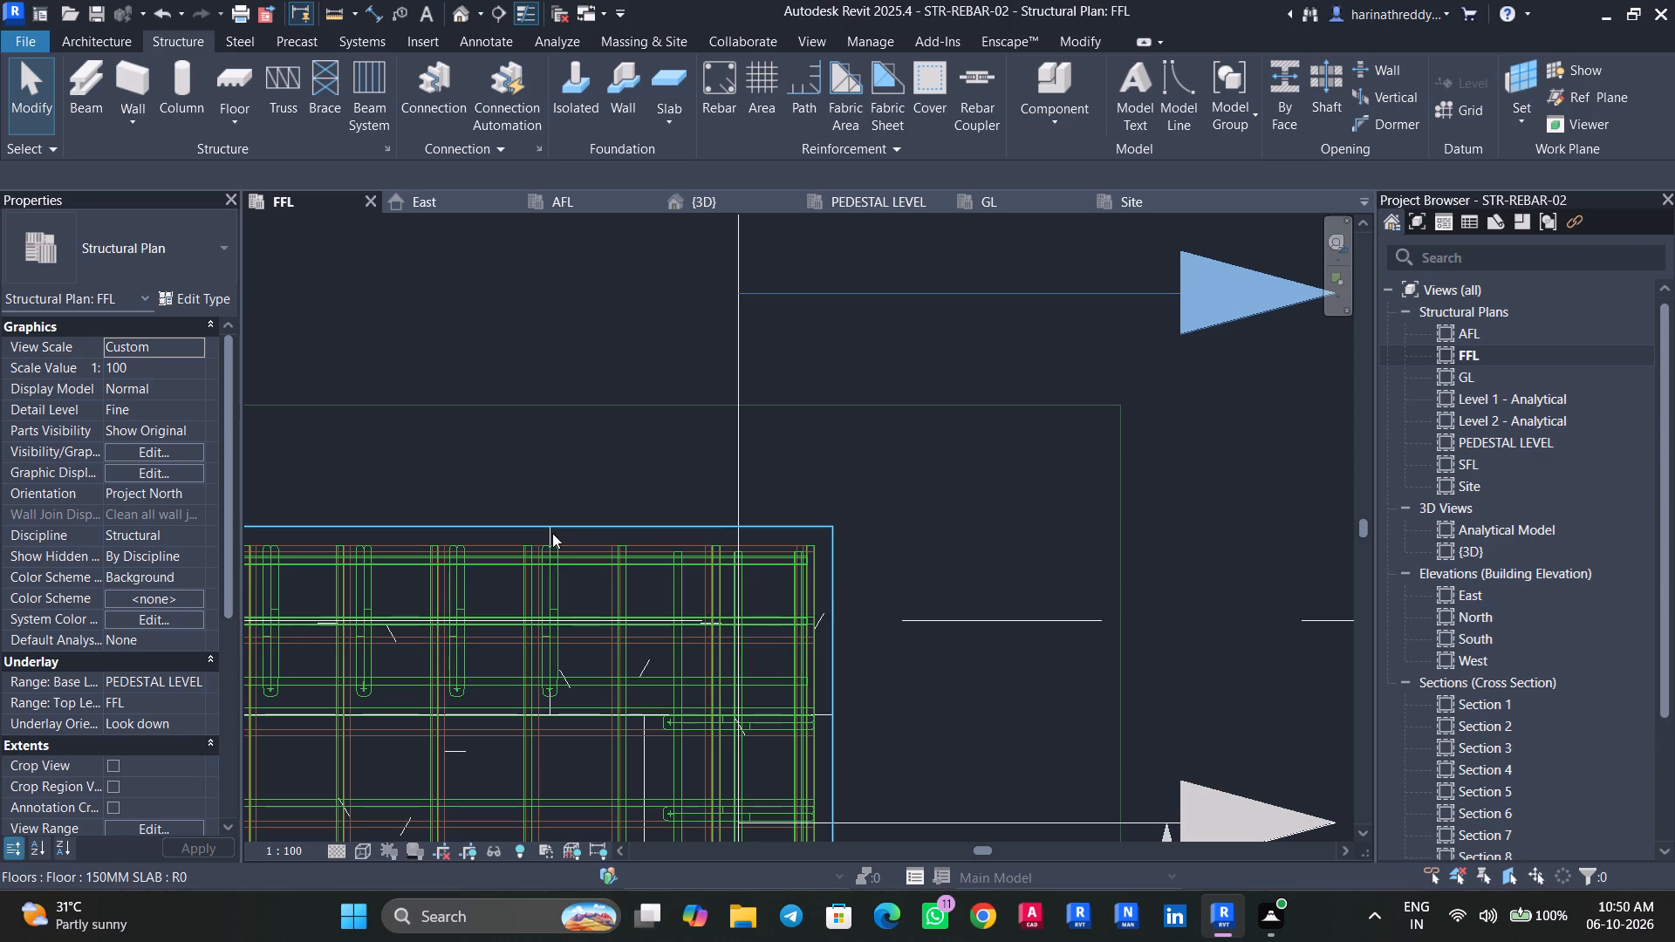
pyautogui.press('`')
pyautogui.press('Tab')
pyautogui.press('Tab')
pyautogui.press('Tab')
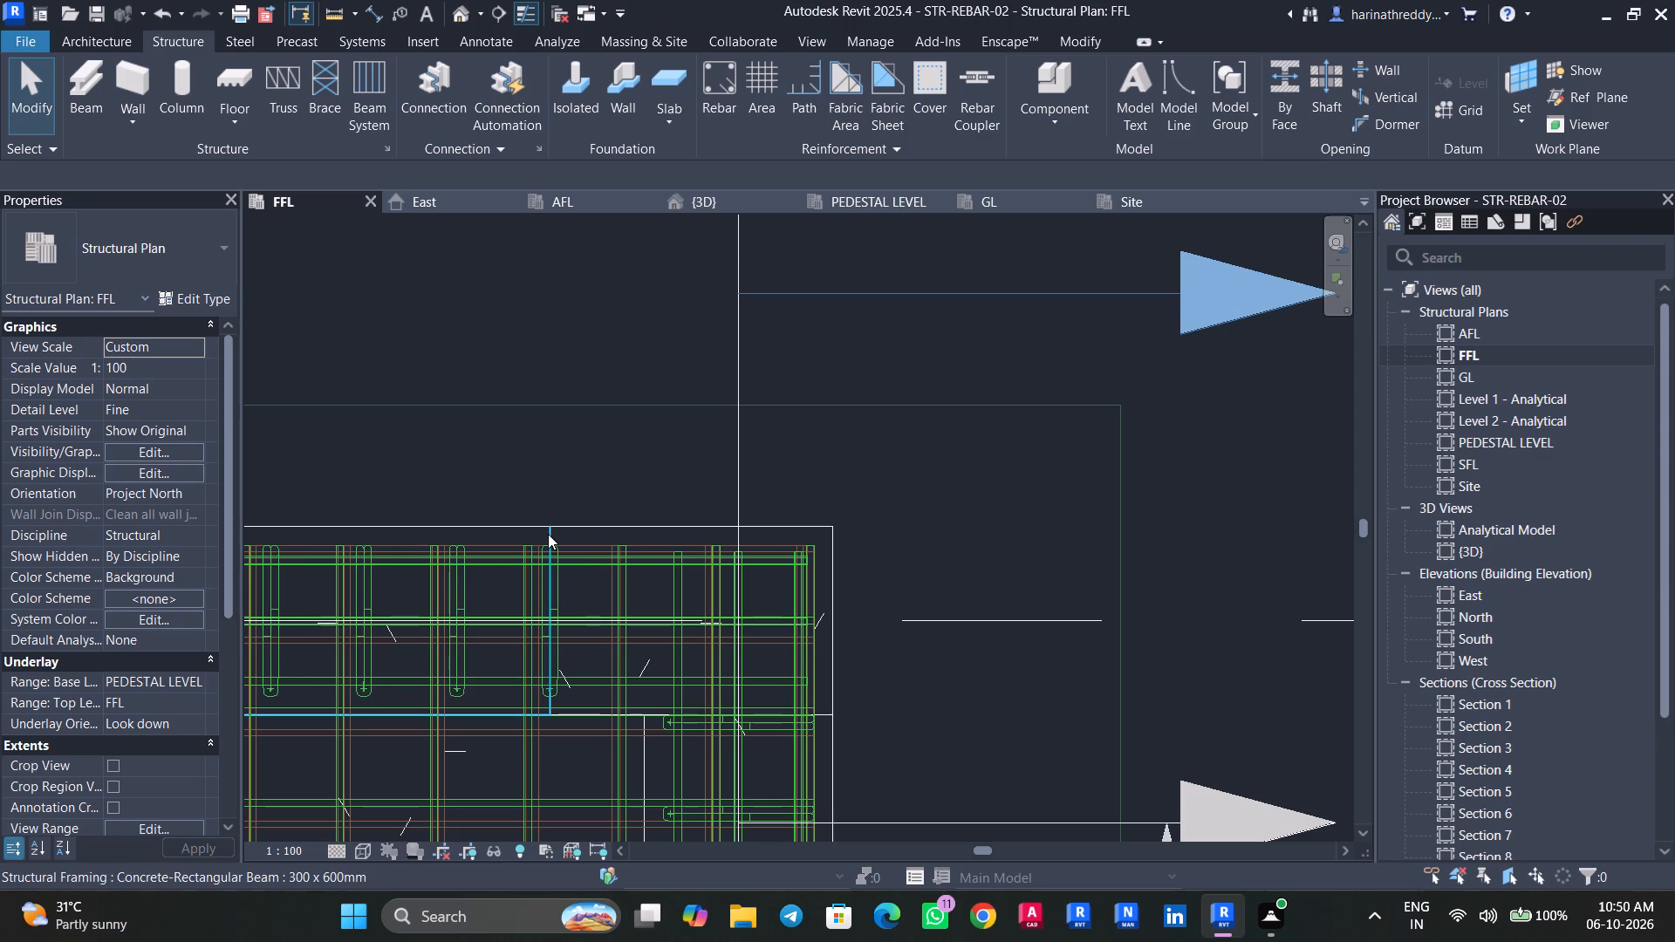
pyautogui.press('Tab')
pyautogui.press('Tab')
pyautogui.press('Tab')
pyautogui.press('Tab')
pyautogui.press('Tab')
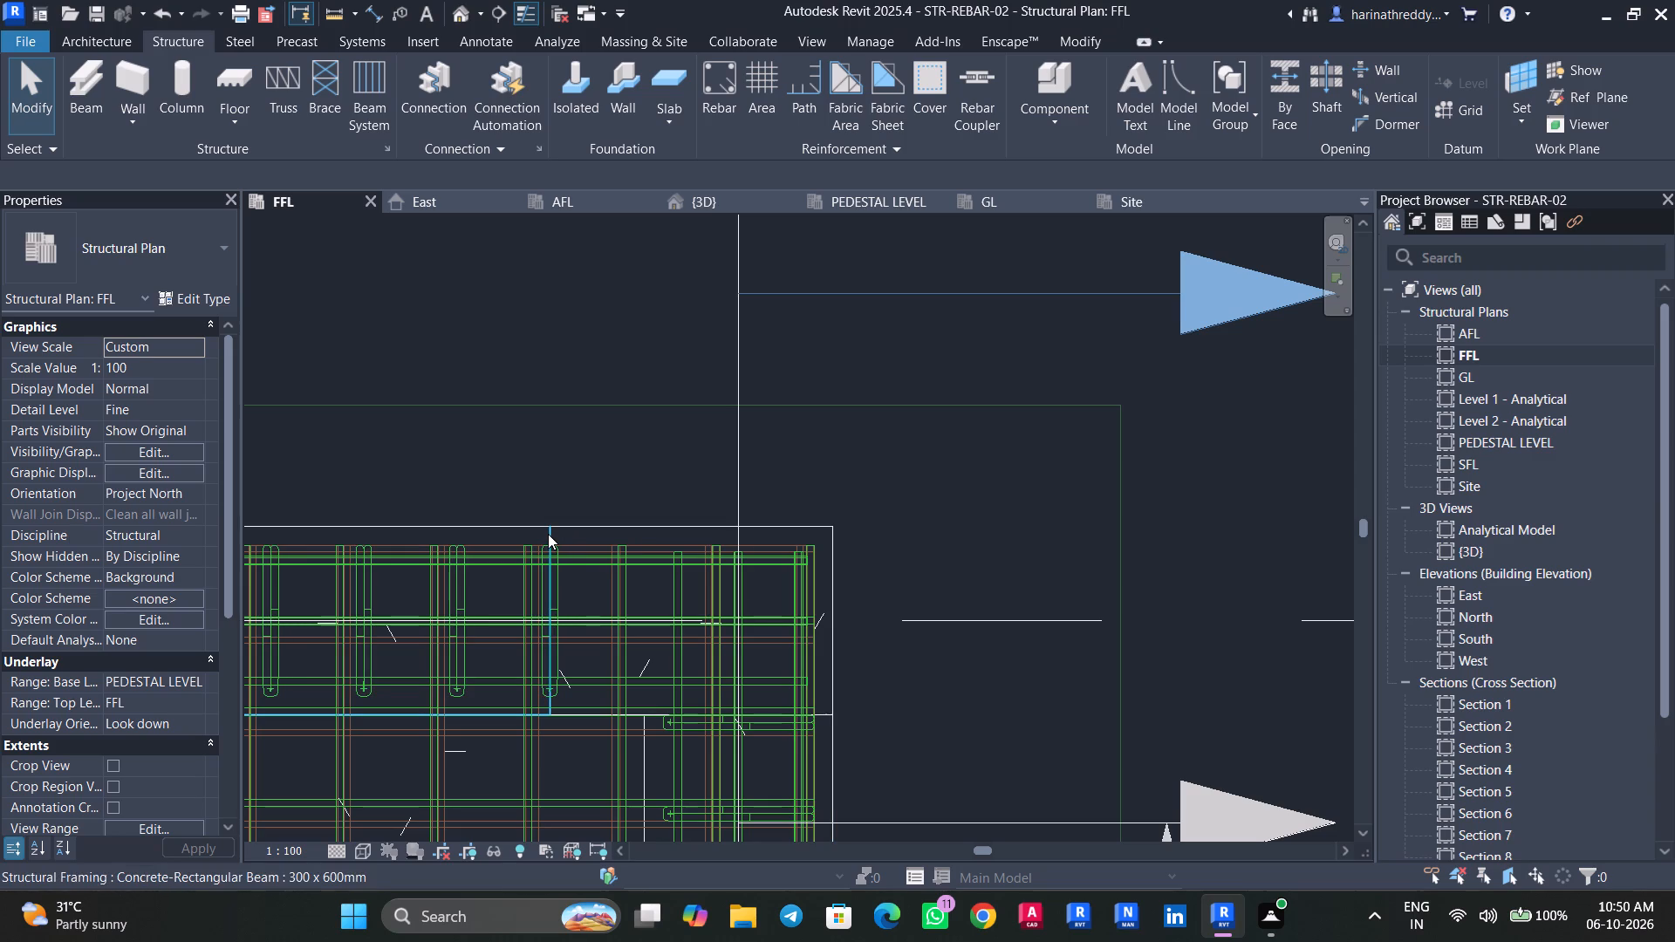
pyautogui.press('Tab')
pyautogui.click(548, 534)
pyautogui.scroll(3, 955, 602)
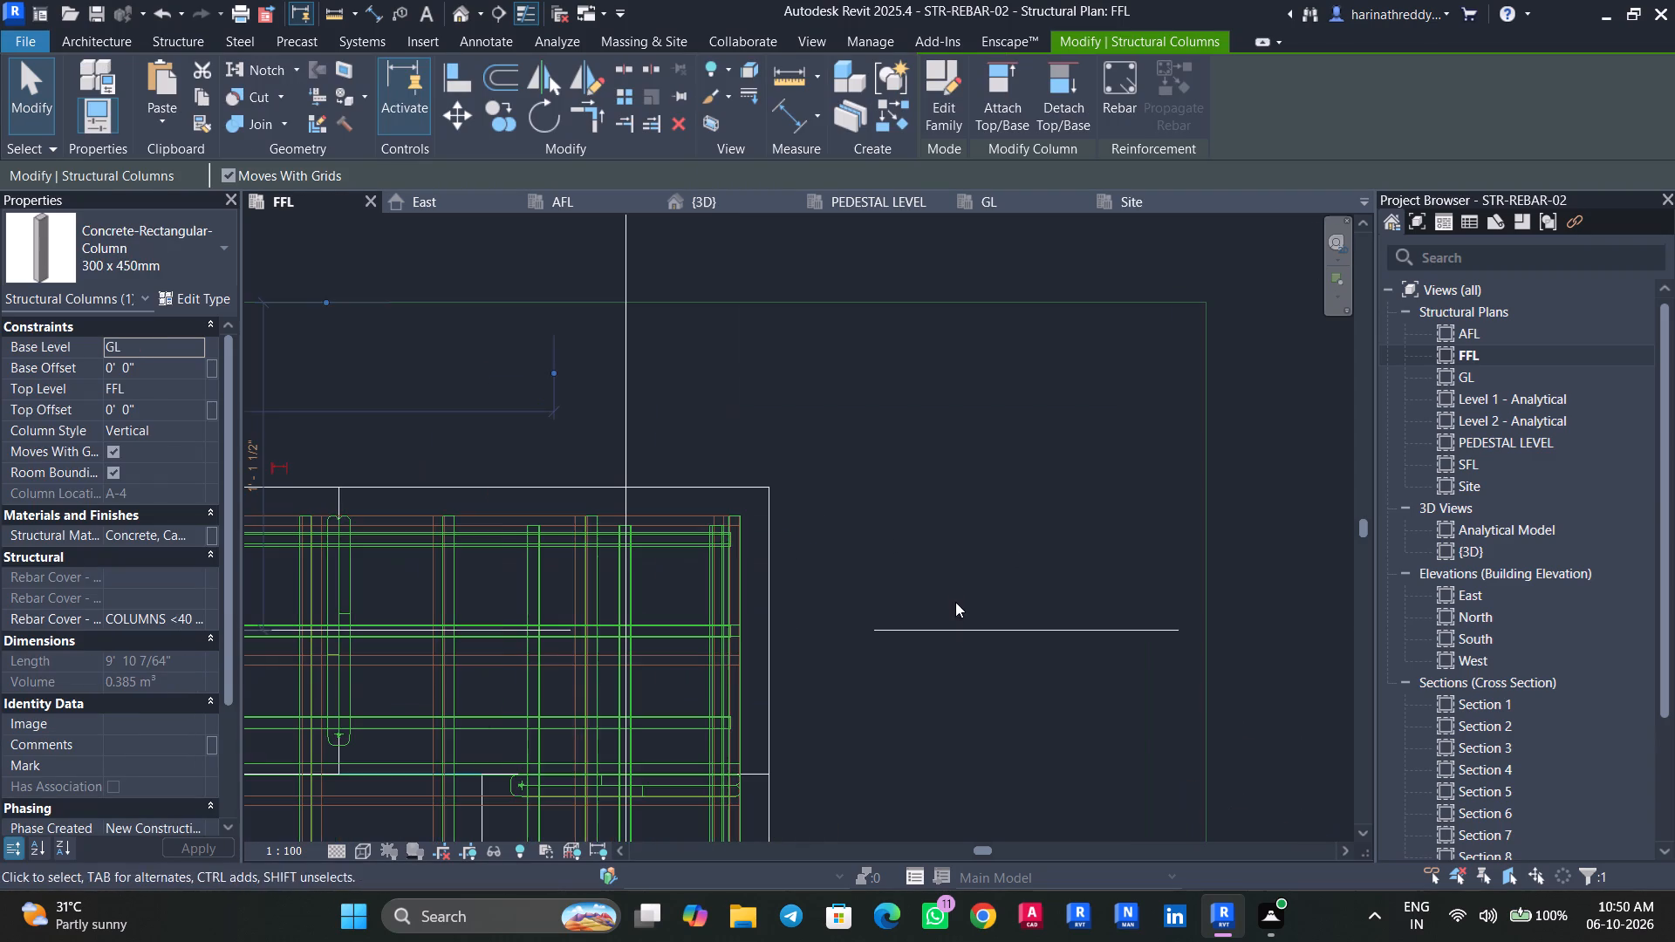
pyautogui.moveTo(891, 626); pyautogui.dragTo(984, 589, button='middle')
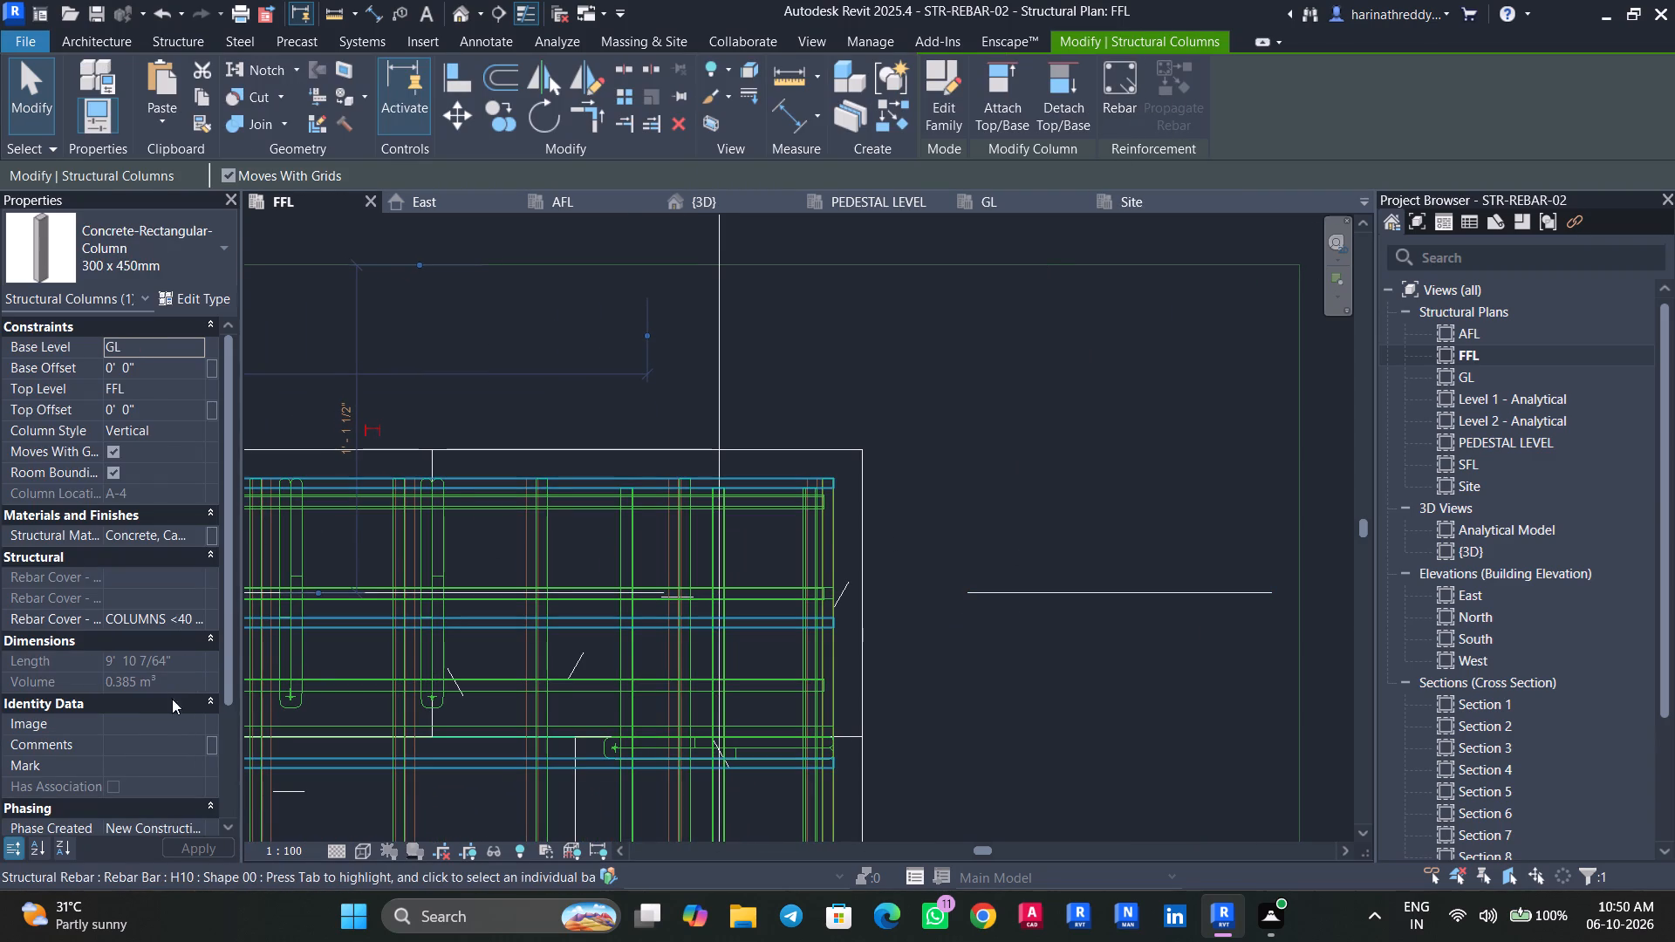
pyautogui.press('Escape')
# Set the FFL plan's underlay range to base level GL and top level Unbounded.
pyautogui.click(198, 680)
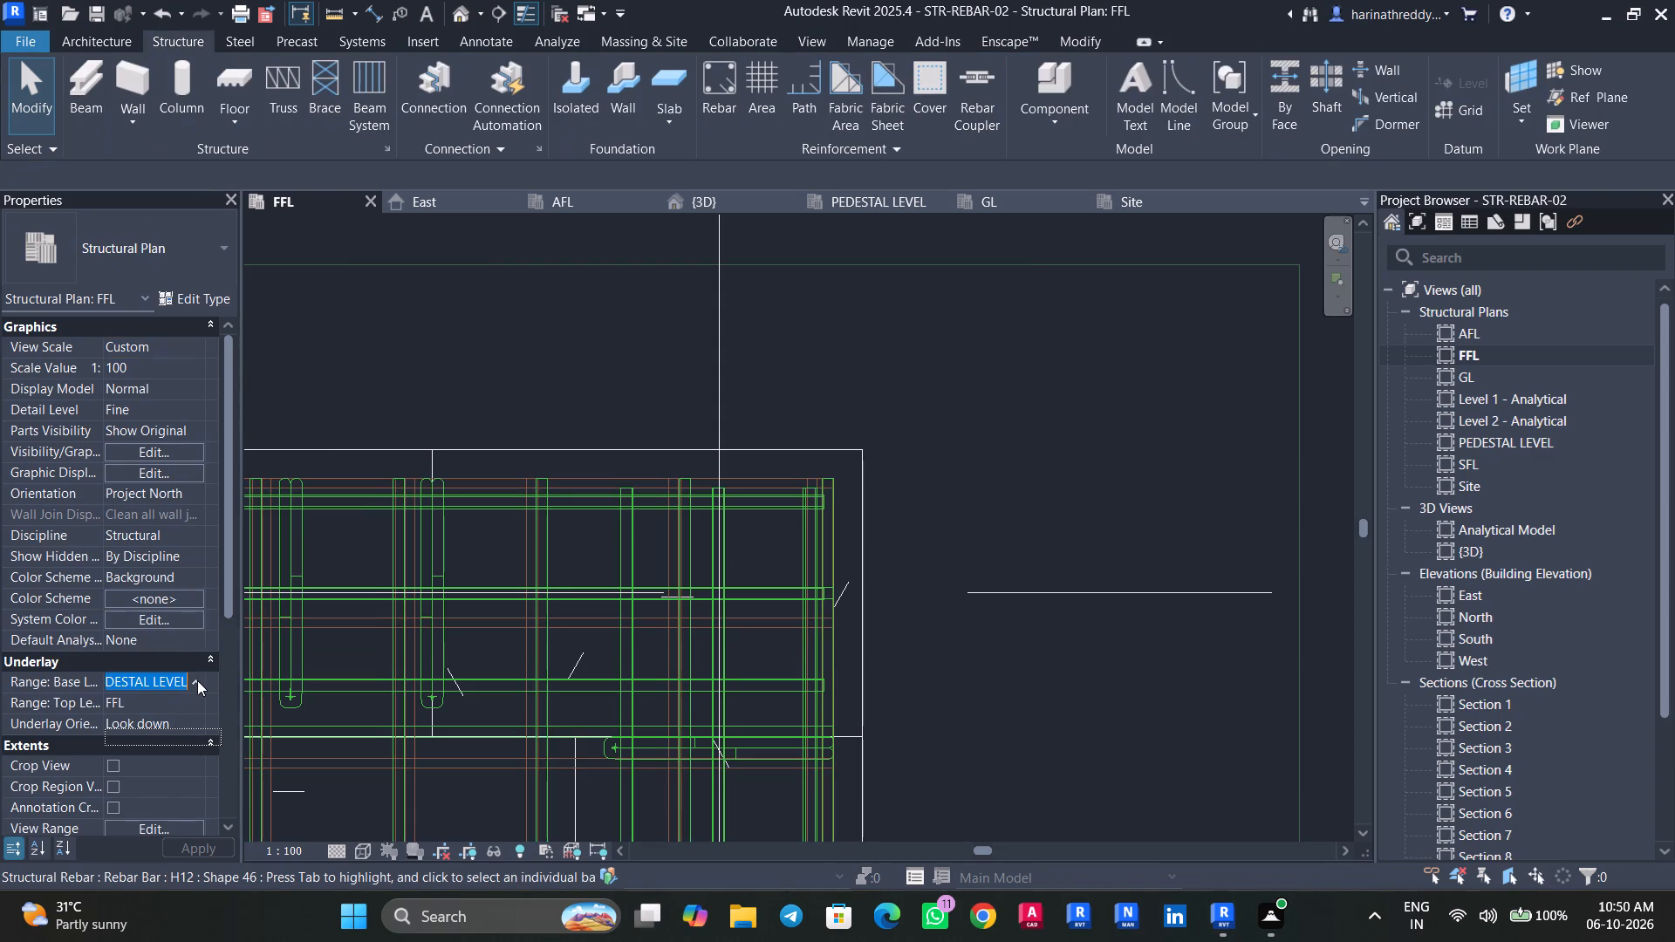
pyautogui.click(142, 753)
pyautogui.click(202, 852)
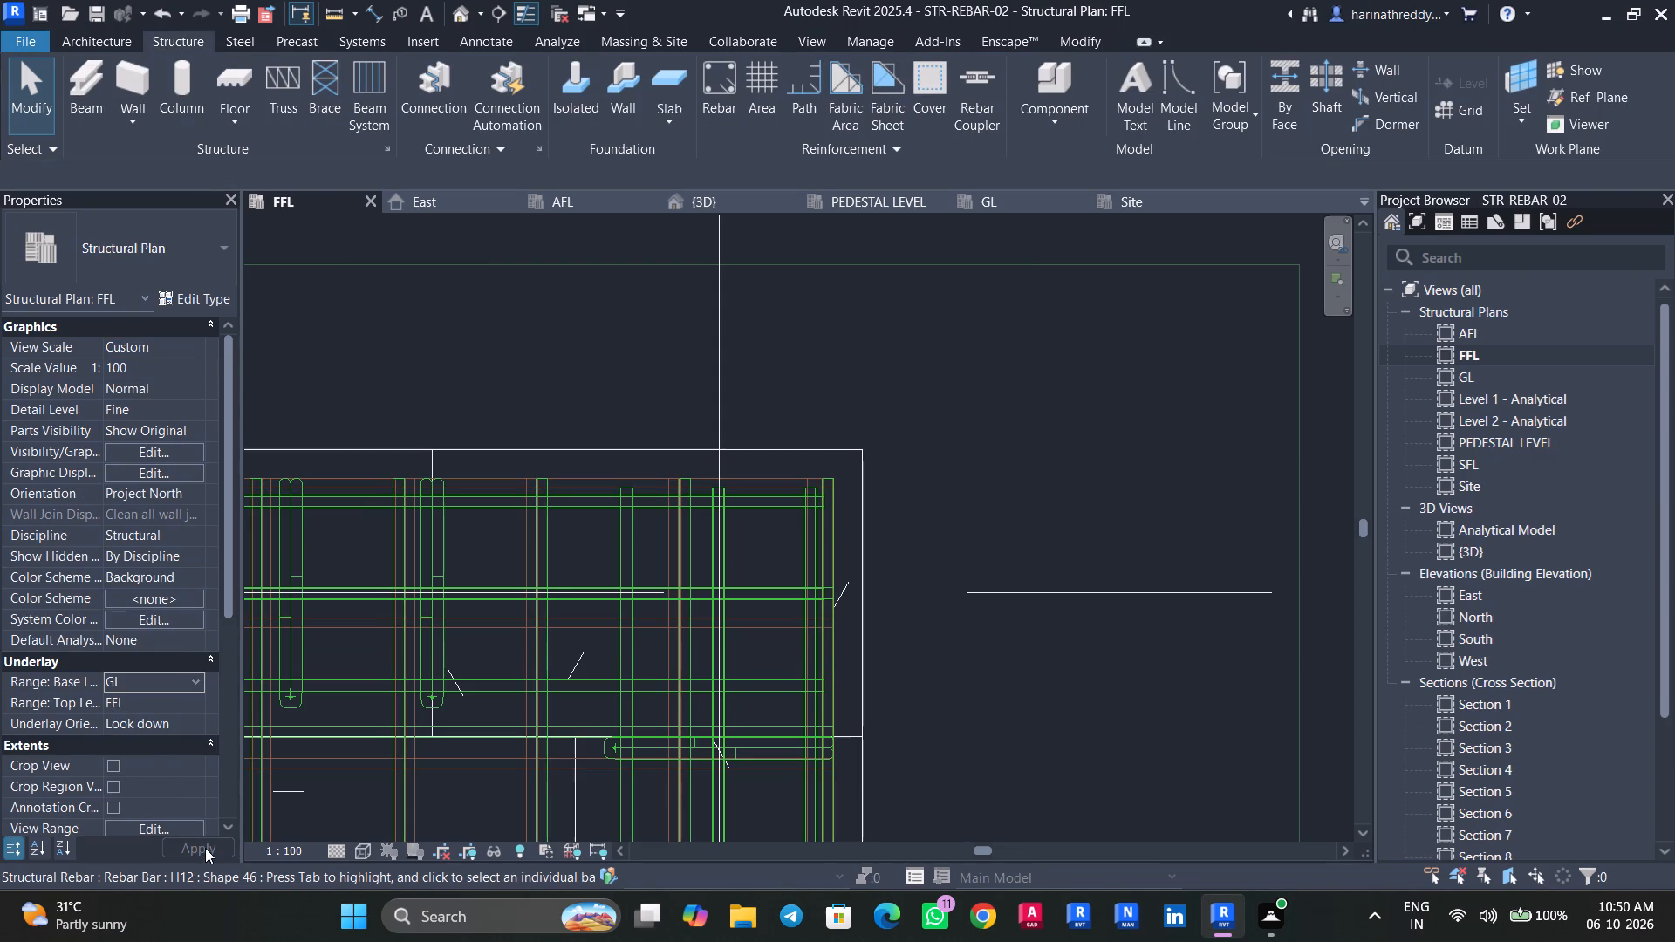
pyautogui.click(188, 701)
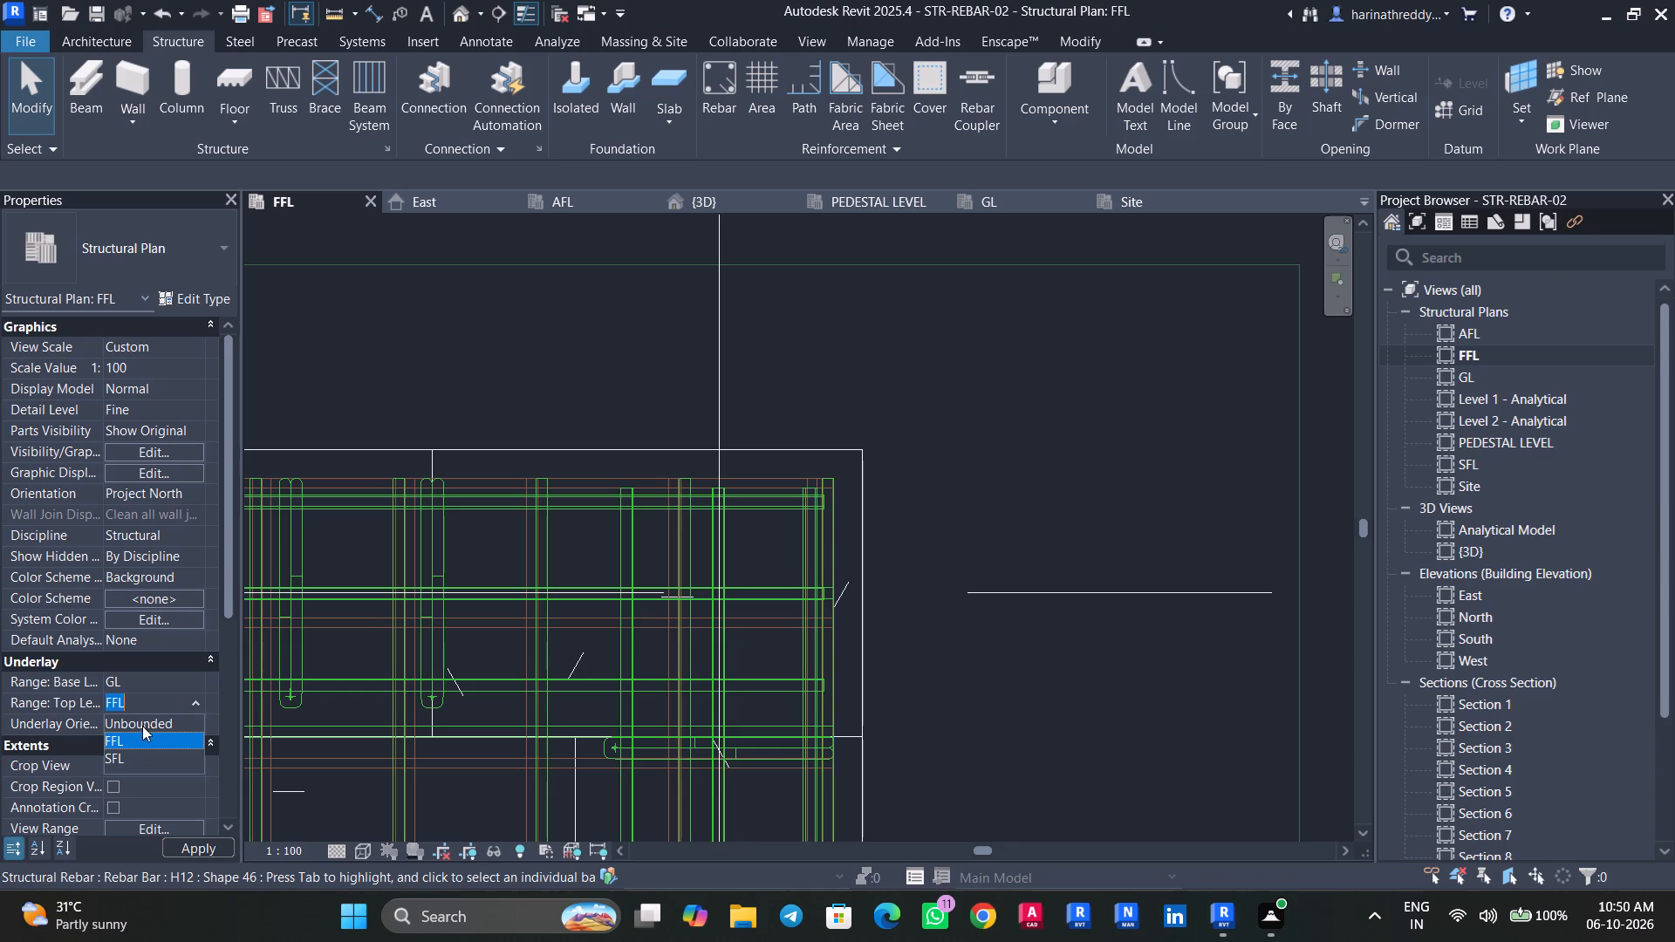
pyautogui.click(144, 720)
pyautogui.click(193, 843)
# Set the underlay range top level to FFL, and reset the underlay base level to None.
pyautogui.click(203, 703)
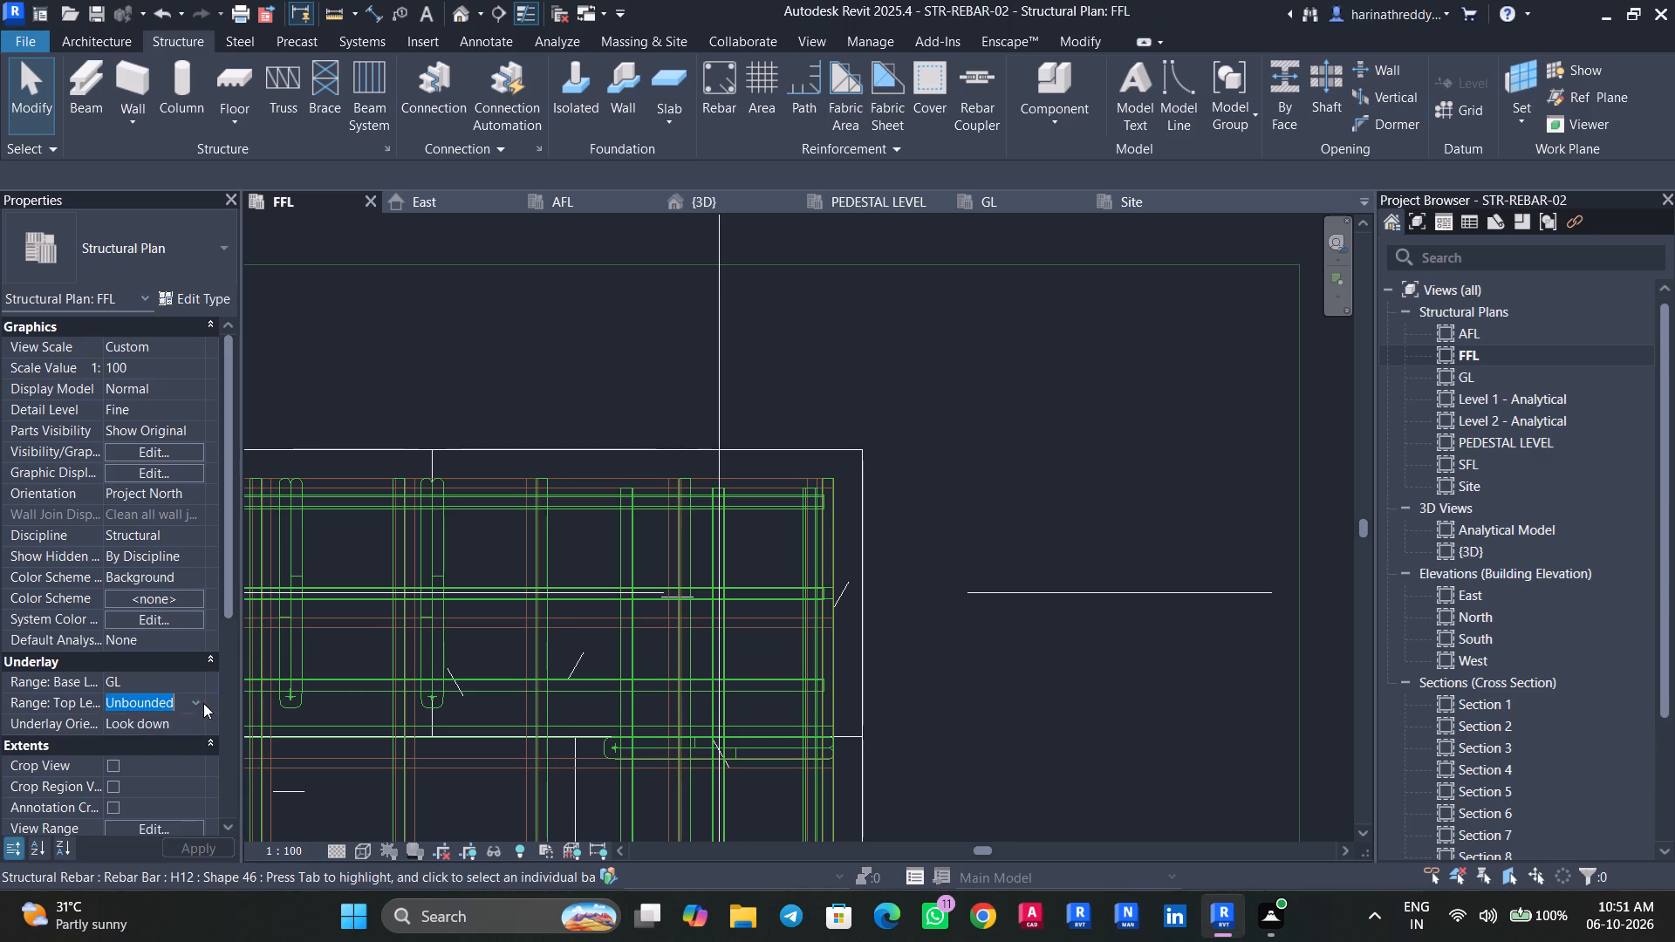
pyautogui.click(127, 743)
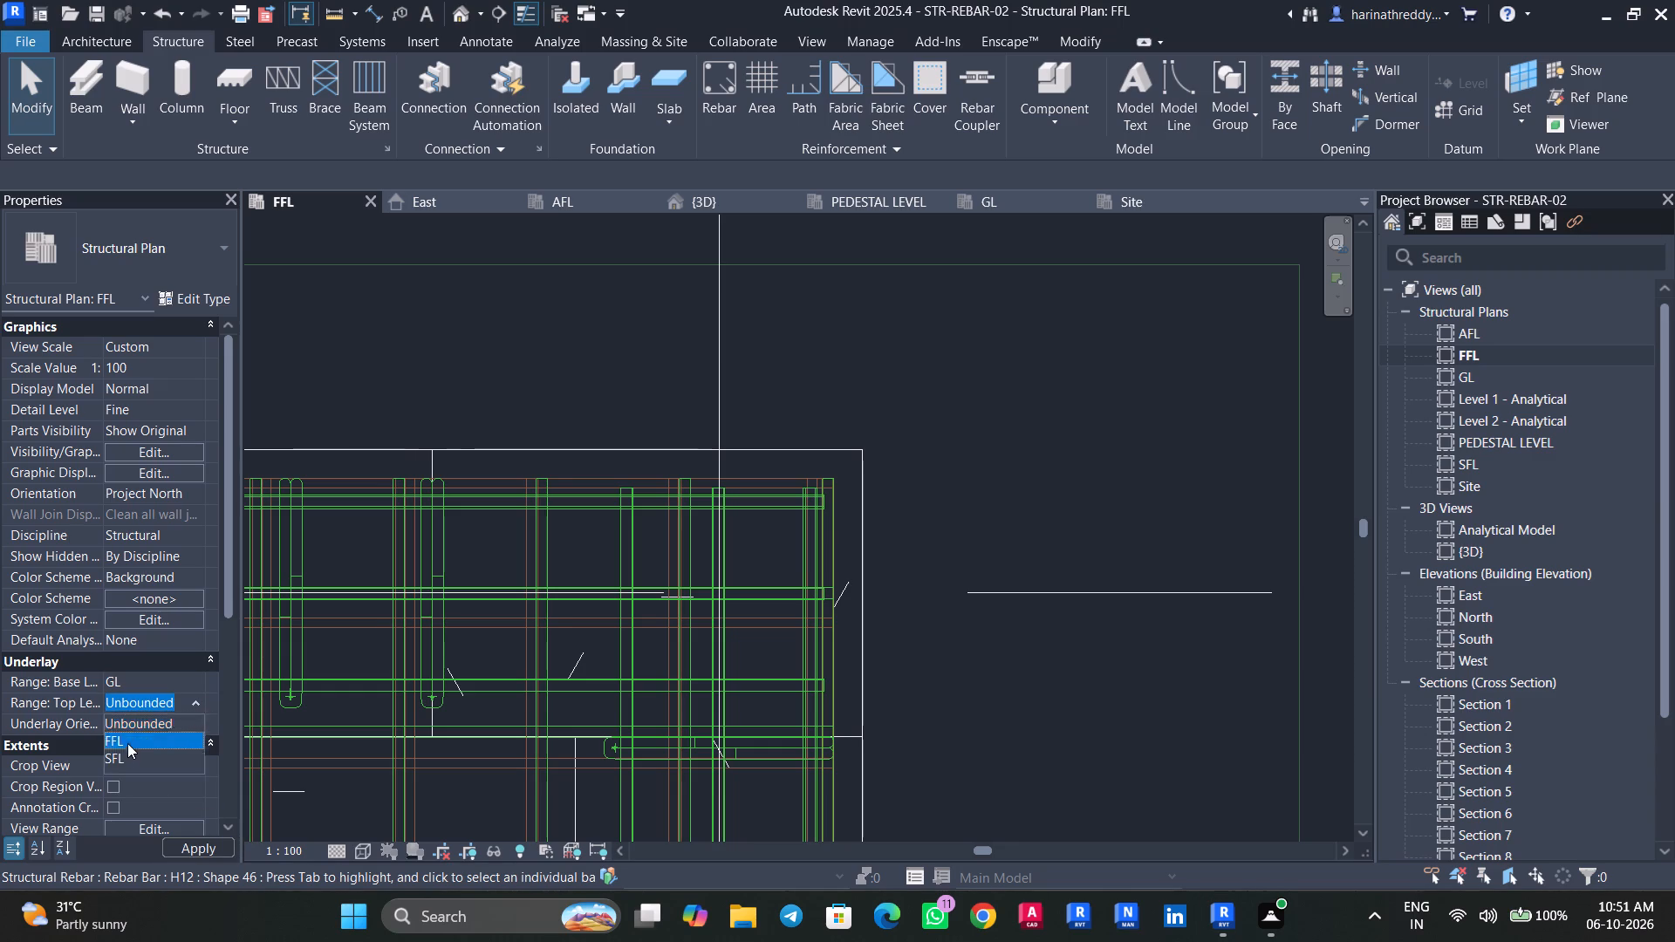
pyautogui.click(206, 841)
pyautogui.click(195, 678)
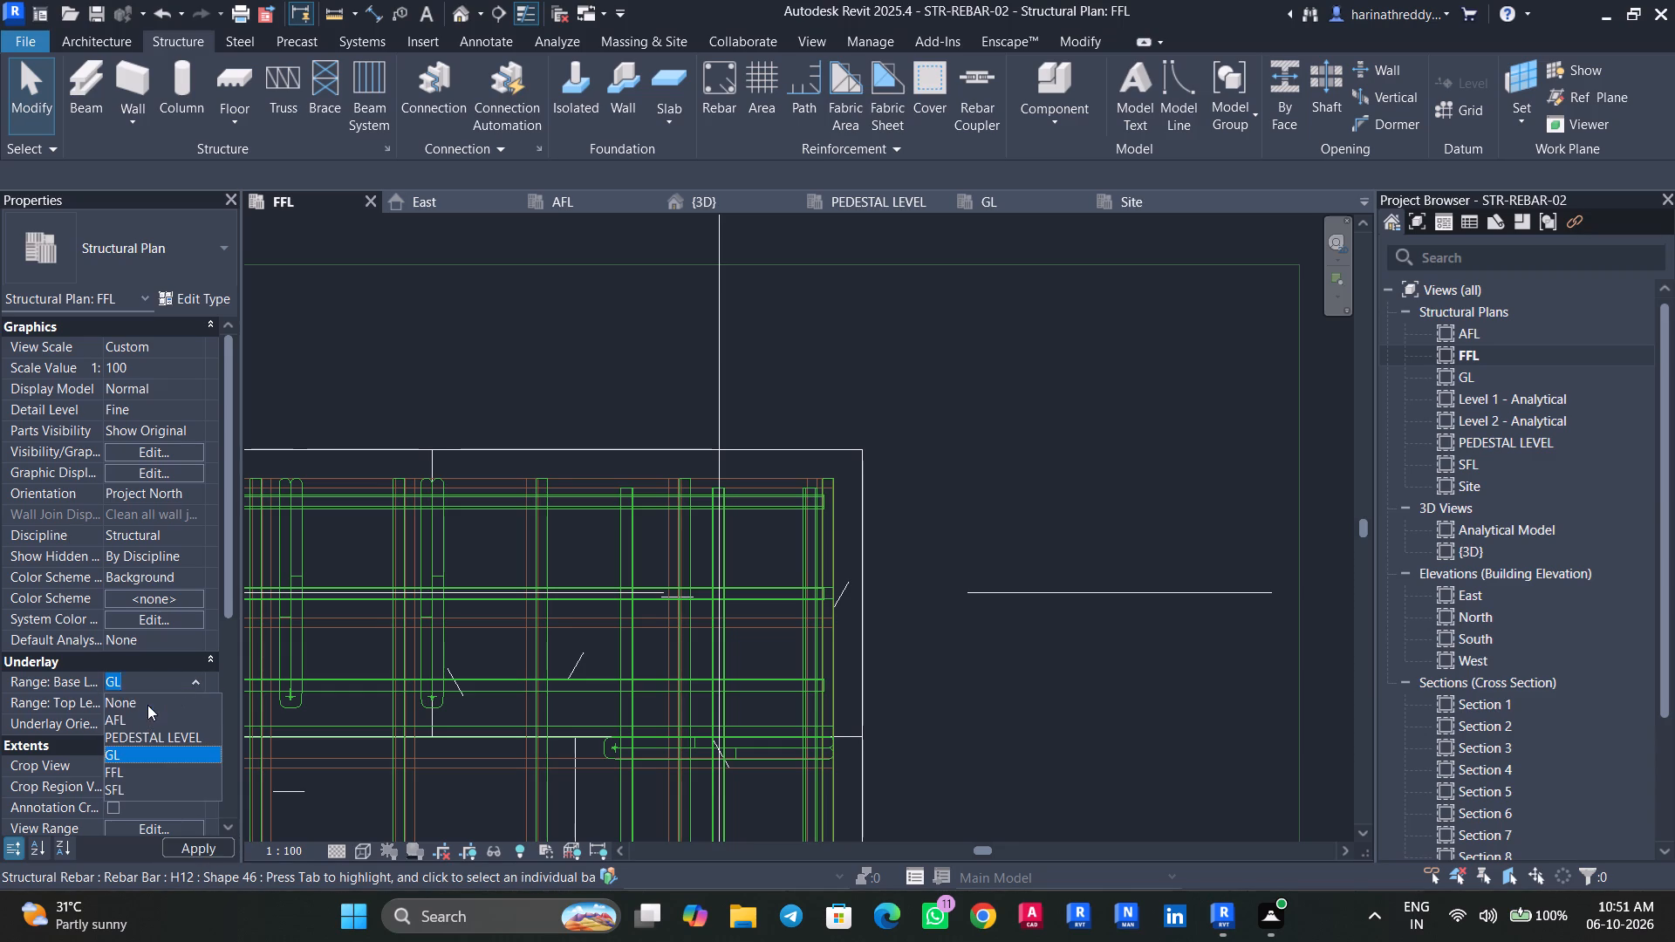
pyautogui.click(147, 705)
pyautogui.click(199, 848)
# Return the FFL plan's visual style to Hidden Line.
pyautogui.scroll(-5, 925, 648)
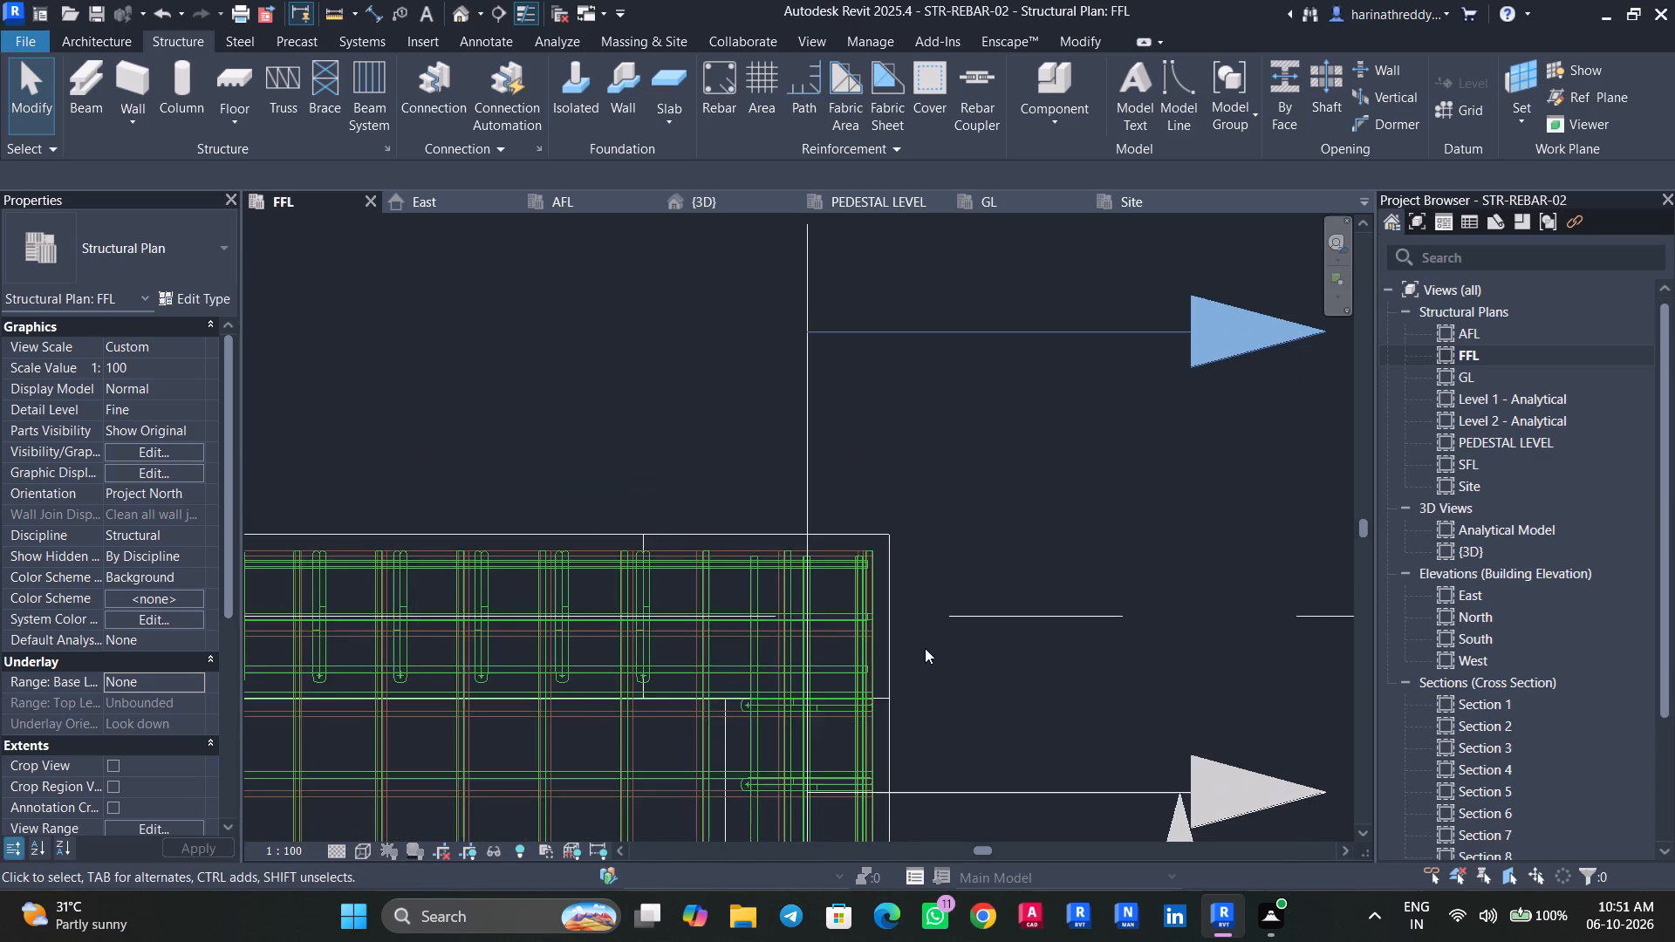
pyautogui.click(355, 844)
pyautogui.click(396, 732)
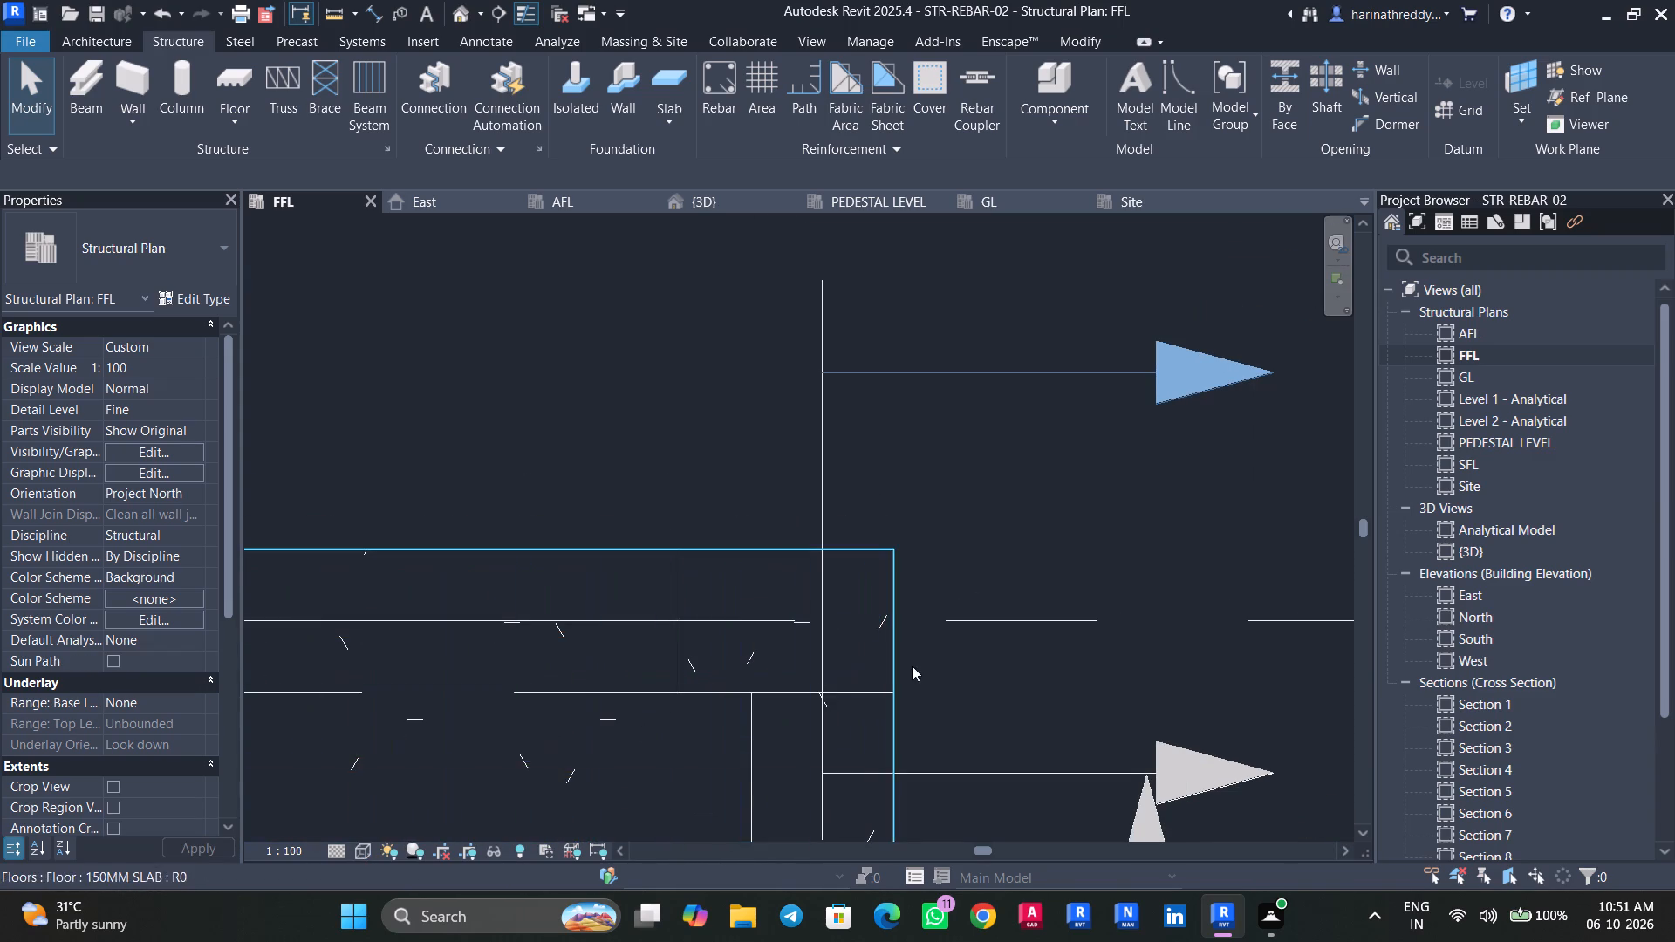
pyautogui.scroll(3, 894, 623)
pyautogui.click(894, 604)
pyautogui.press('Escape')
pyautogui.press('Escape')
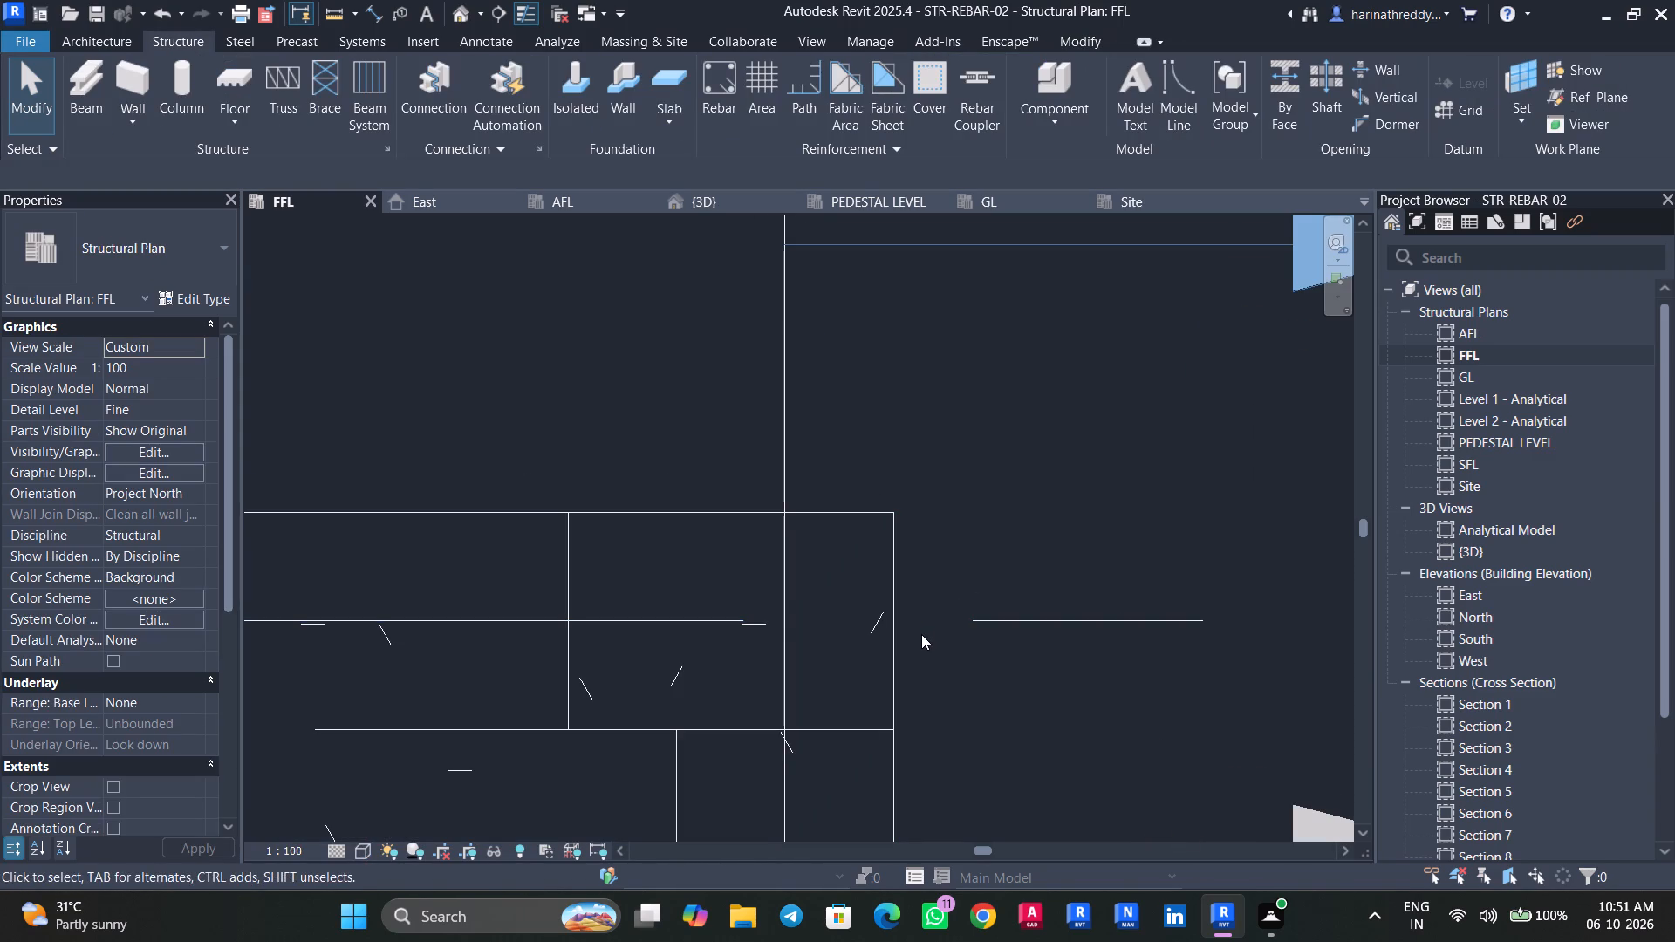
# Switch to the GL plan and pick out the 300 x 450mm concrete column at grid A-4 to inspect it.
pyautogui.click(1005, 203)
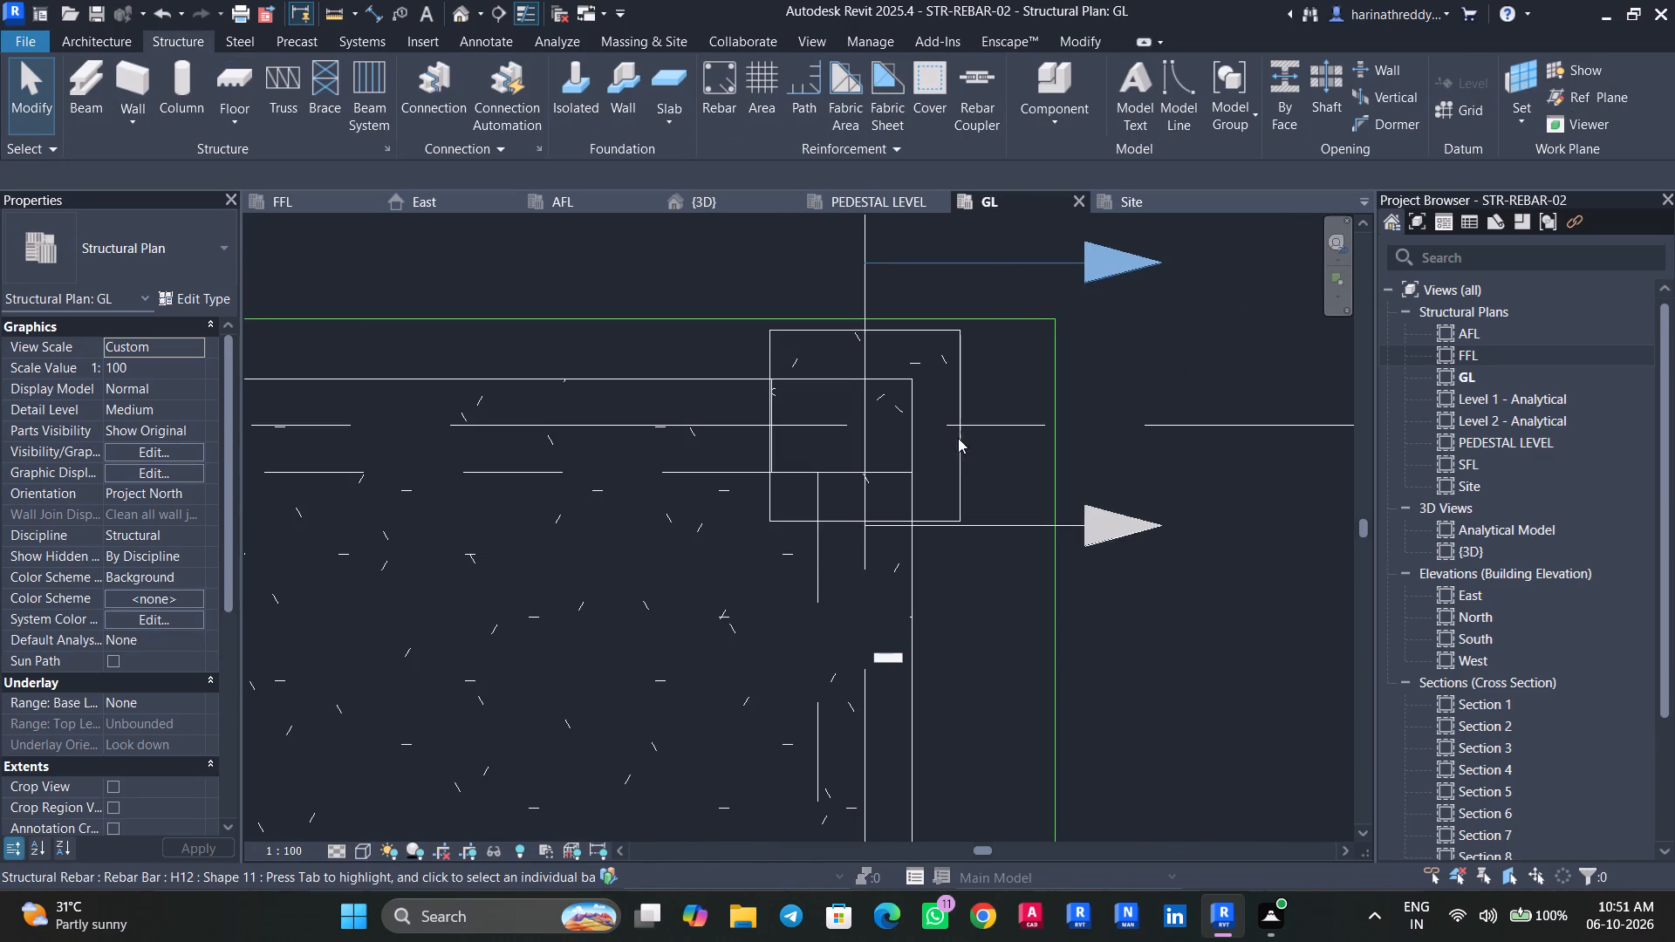
pyautogui.click(912, 441)
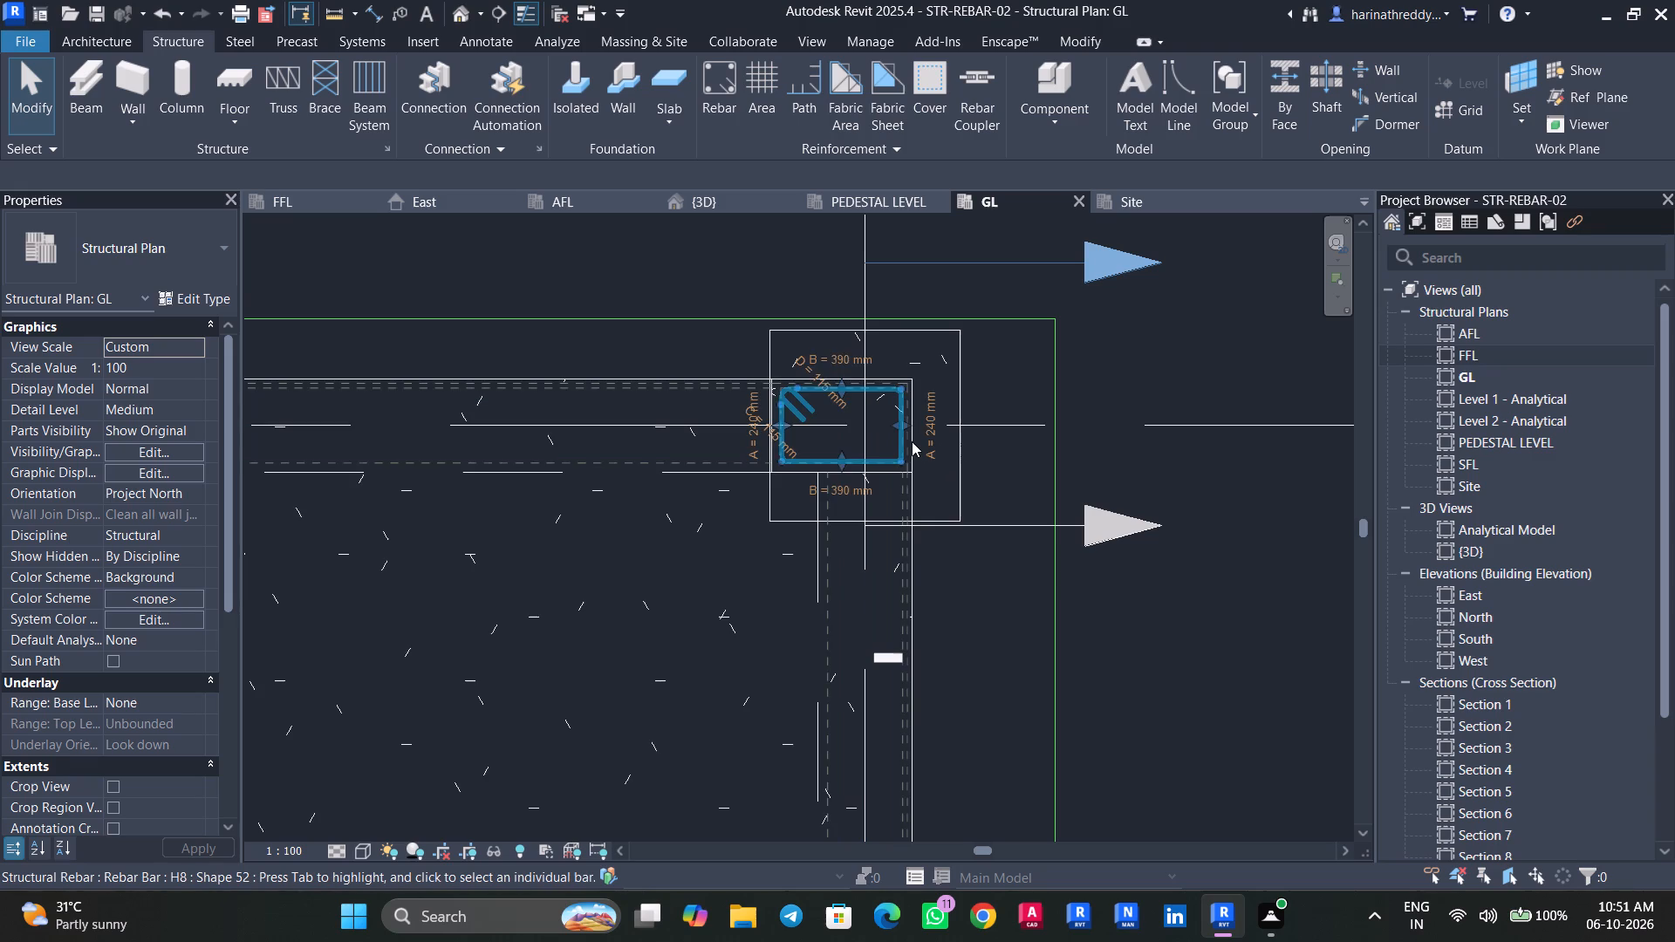
pyautogui.scroll(4, 912, 441)
pyautogui.moveTo(912, 441); pyautogui.dragTo(904, 551, button='middle')
pyautogui.press('Escape')
pyautogui.press('Escape')
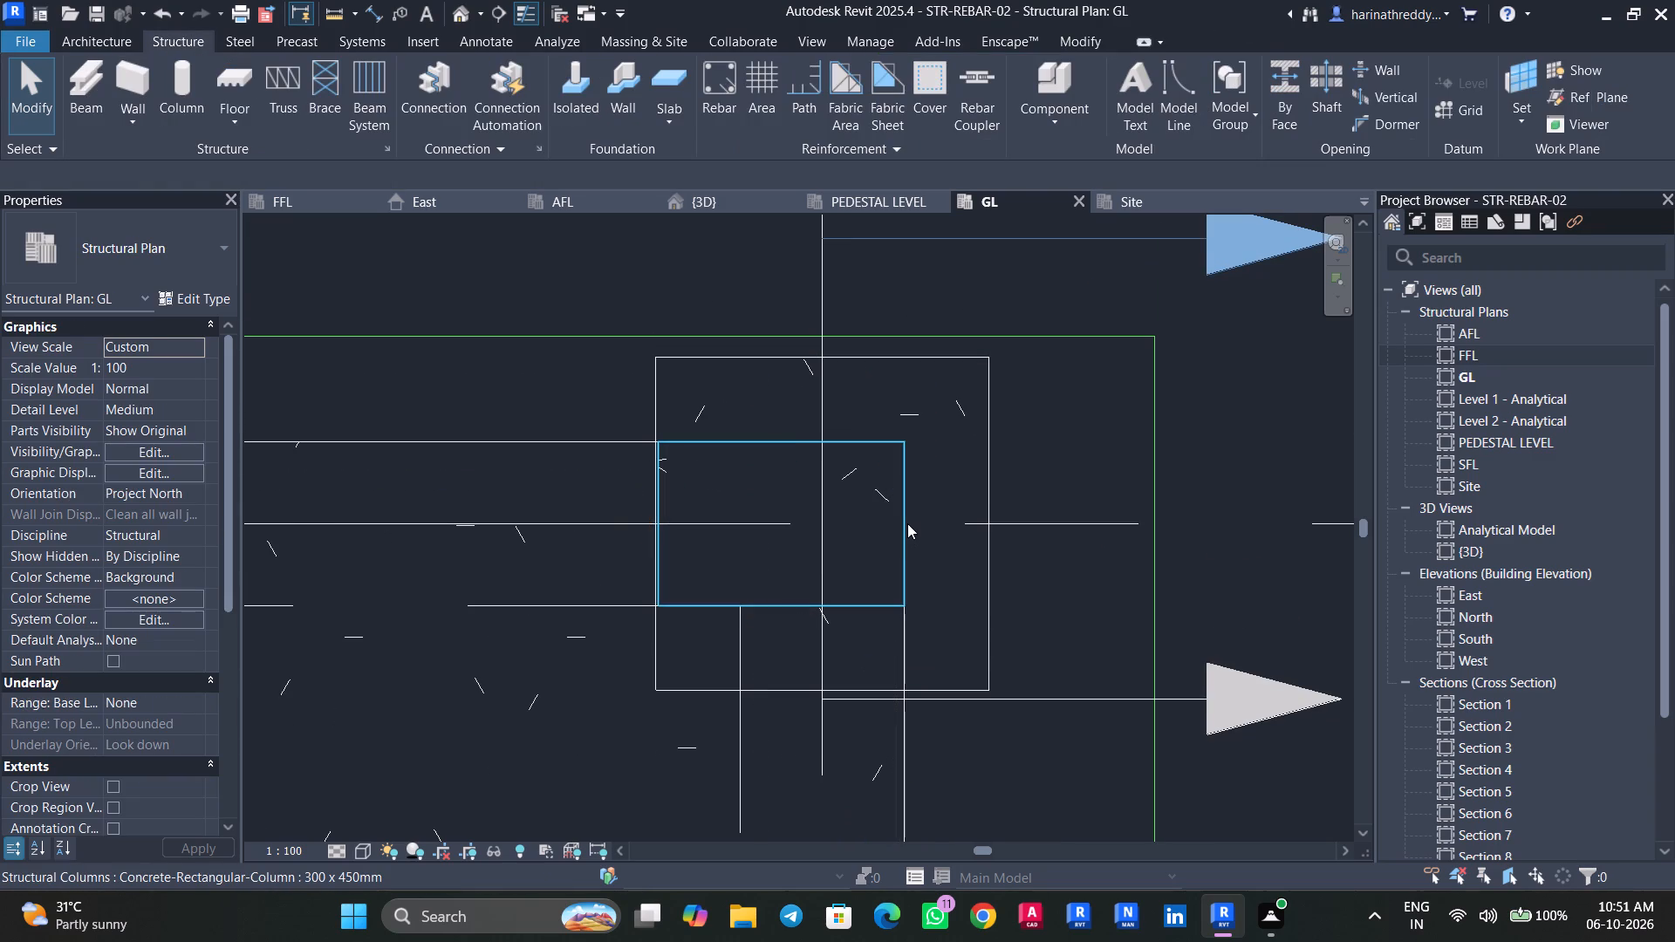
pyautogui.click(908, 522)
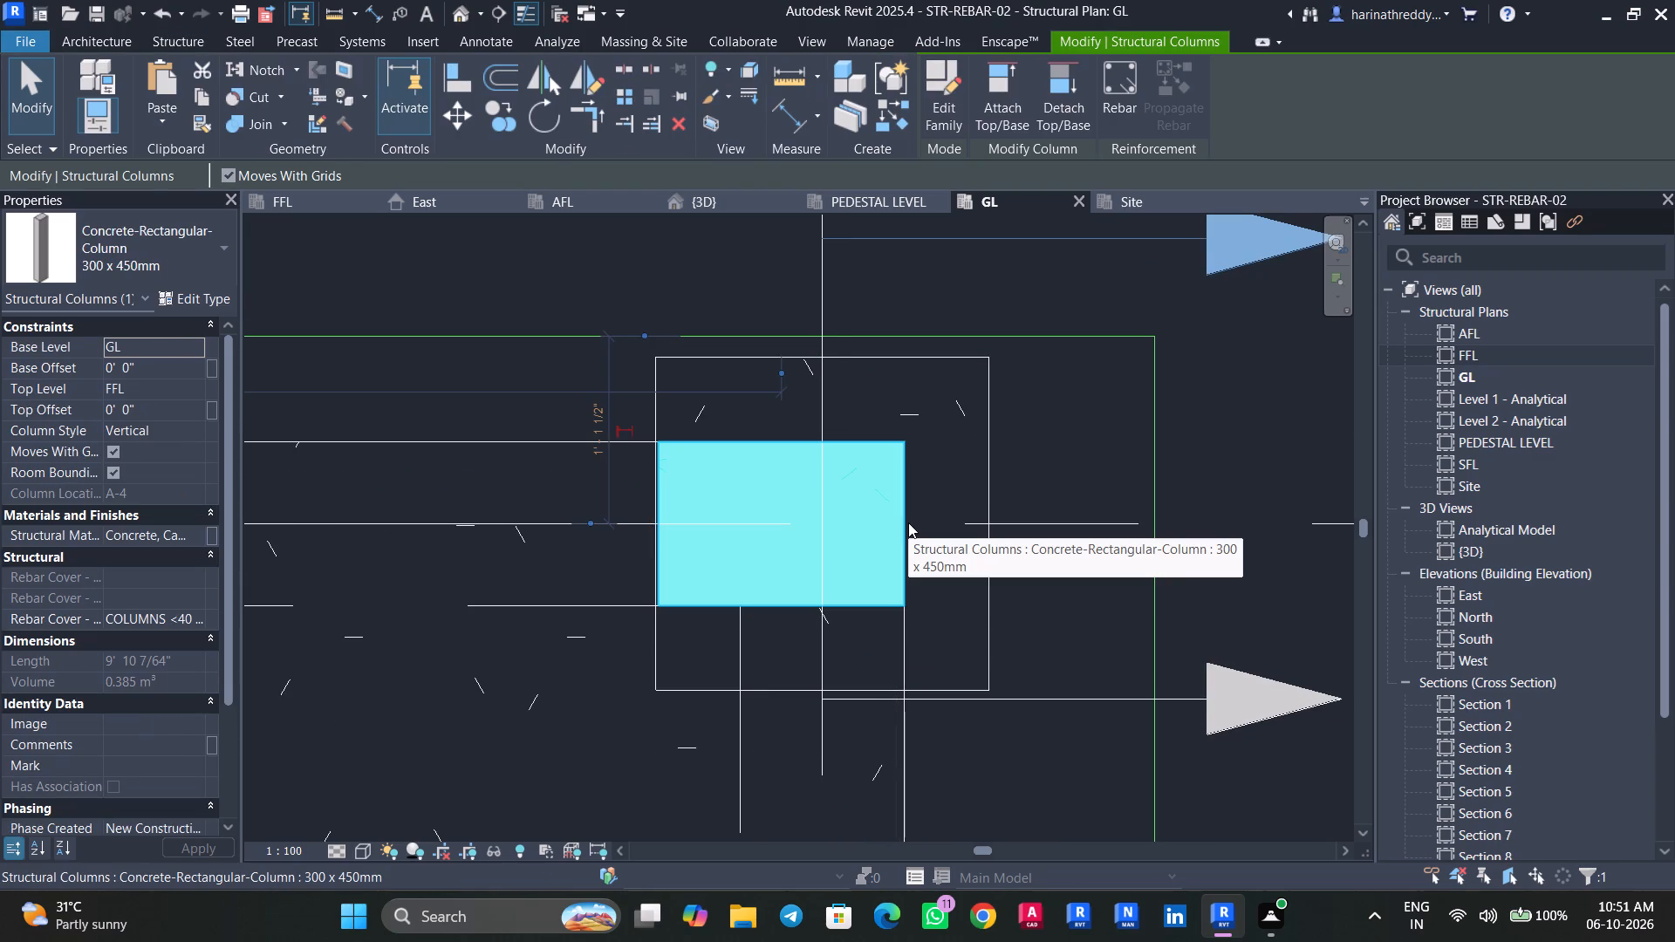
pyautogui.press('Escape')
pyautogui.press('Escape')
# Set the GL plan's detail level to Fine and its visual style to Wireframe.
pyautogui.click(338, 856)
pyautogui.click(345, 843)
pyautogui.click(349, 830)
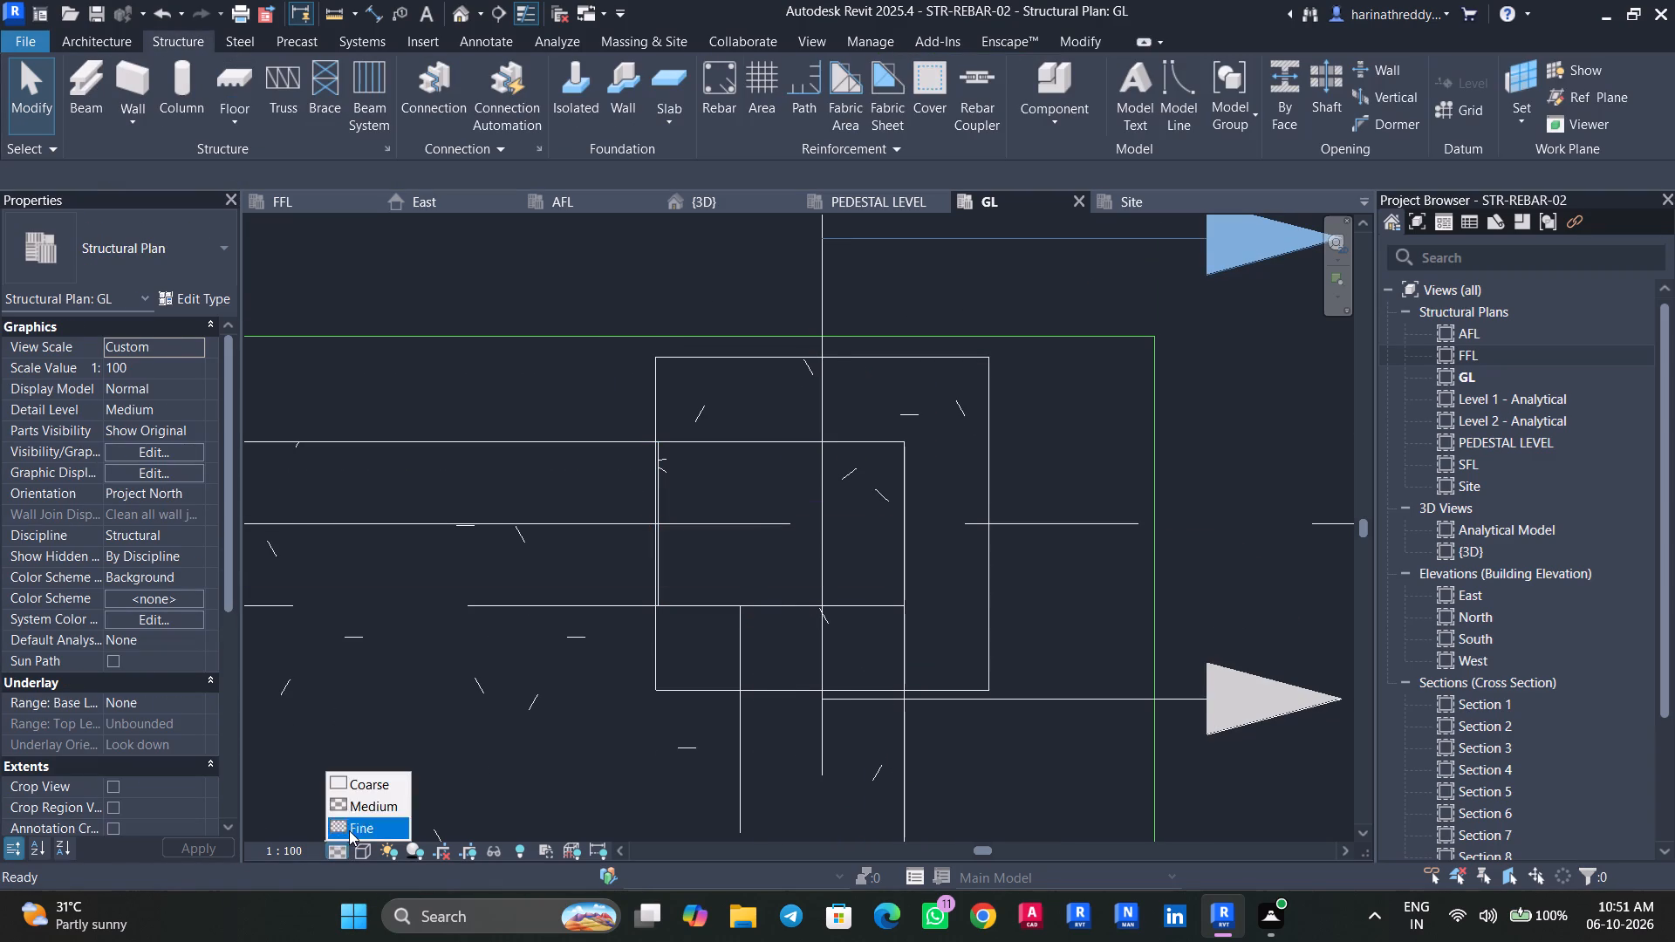
pyautogui.click(359, 850)
pyautogui.click(404, 727)
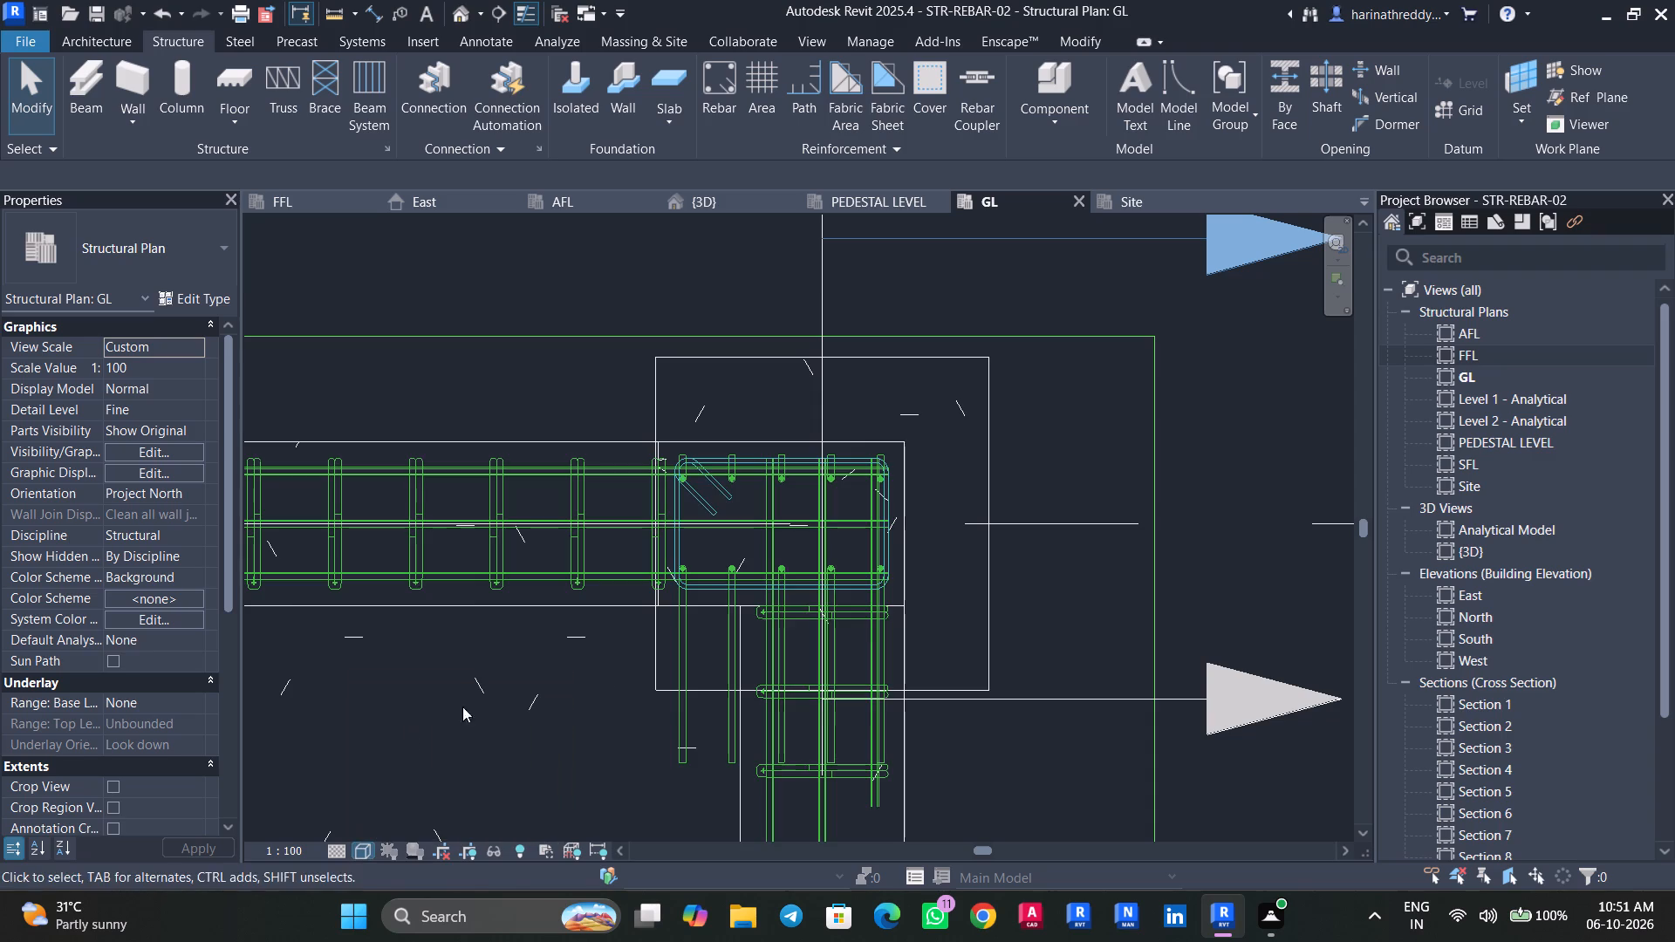
pyautogui.scroll(5, 934, 558)
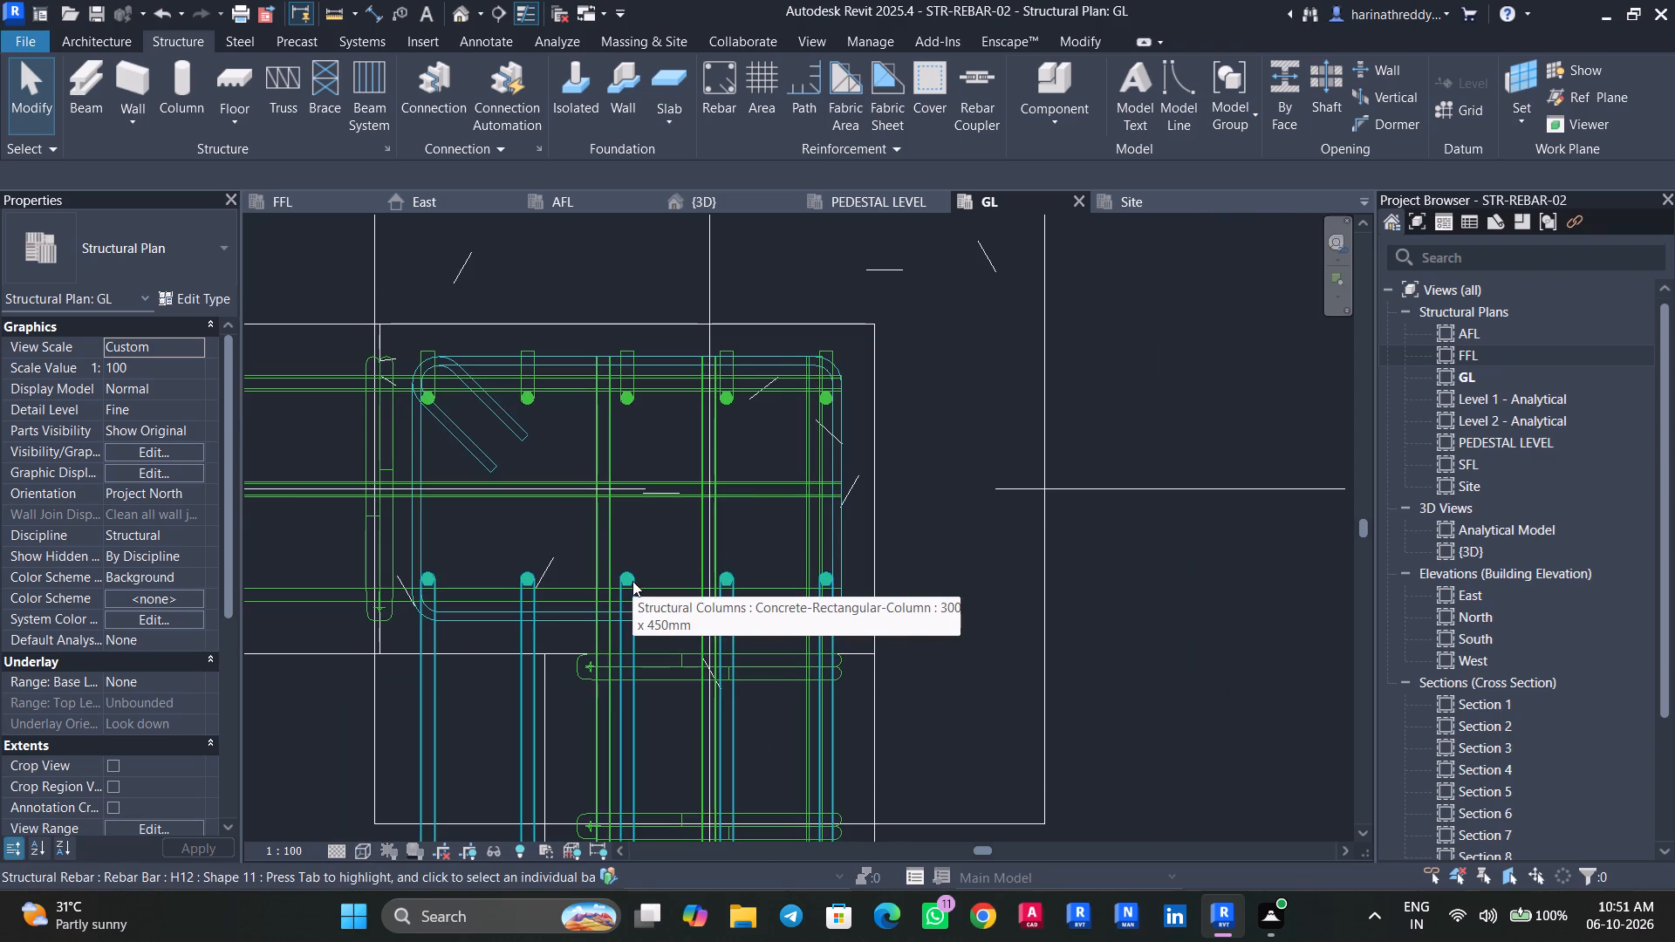
# Open the 3D view and examine the reinforcement around the 300 x 450mm column between PEDESTAL LEVEL and GL at grid I-1.
pyautogui.click(448, 19)
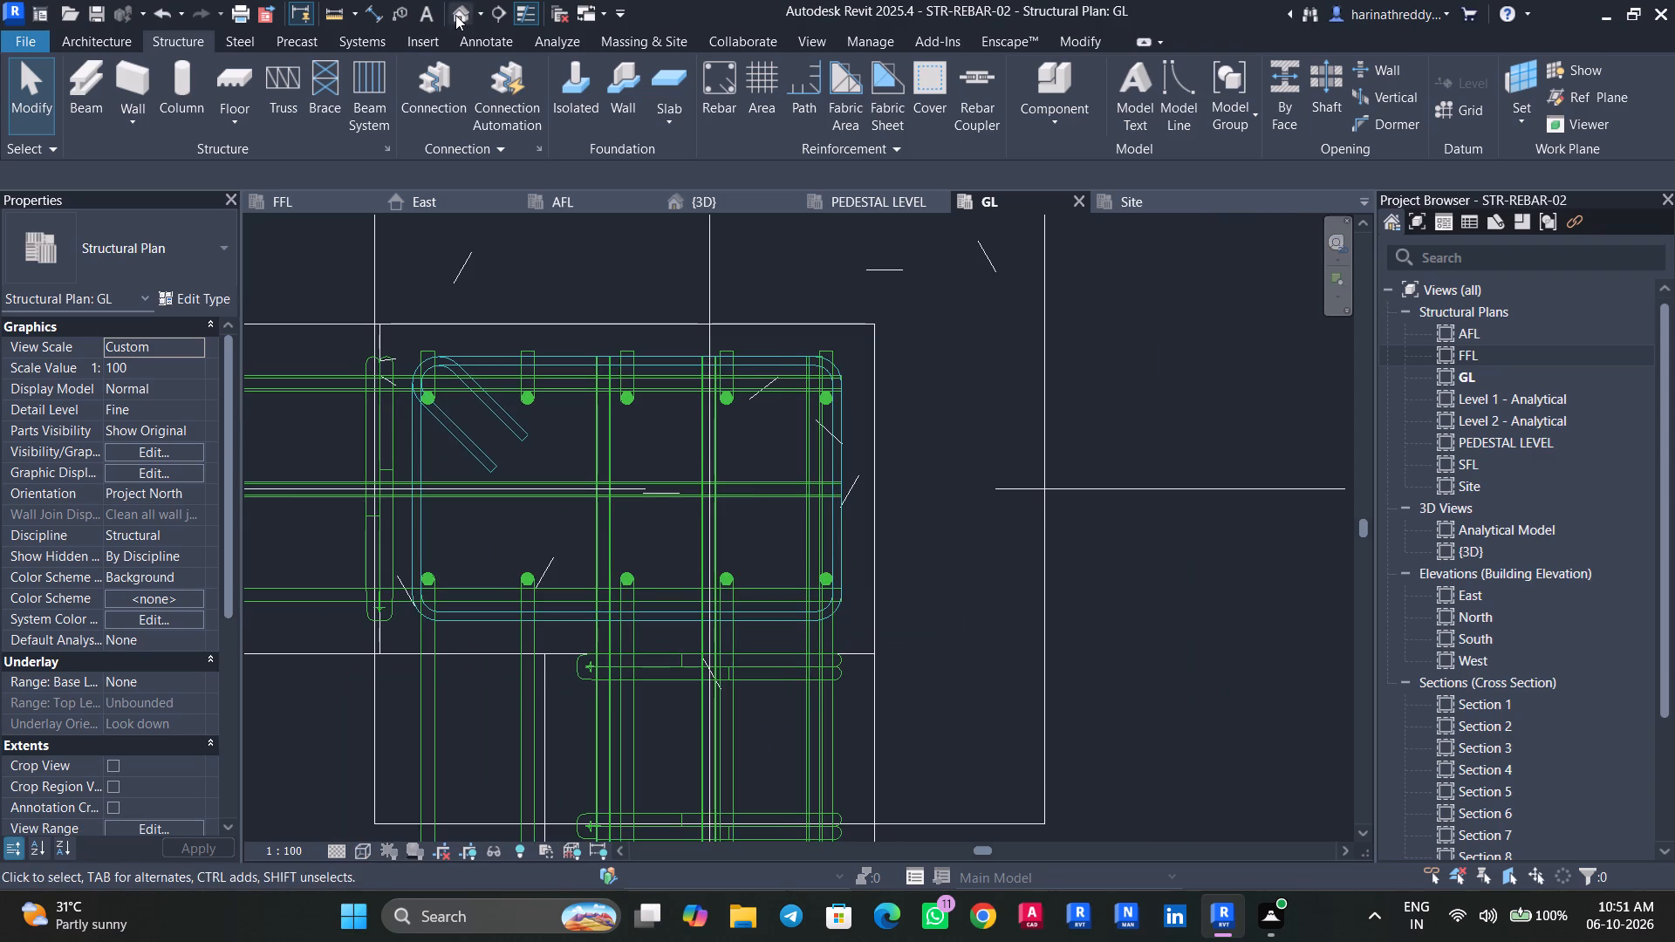
pyautogui.click(456, 15)
pyautogui.scroll(5, 777, 637)
pyautogui.keyDown('shift'); pyautogui.moveTo(771, 642); pyautogui.dragTo(759, 703, button='middle'); pyautogui.keyUp('shift')
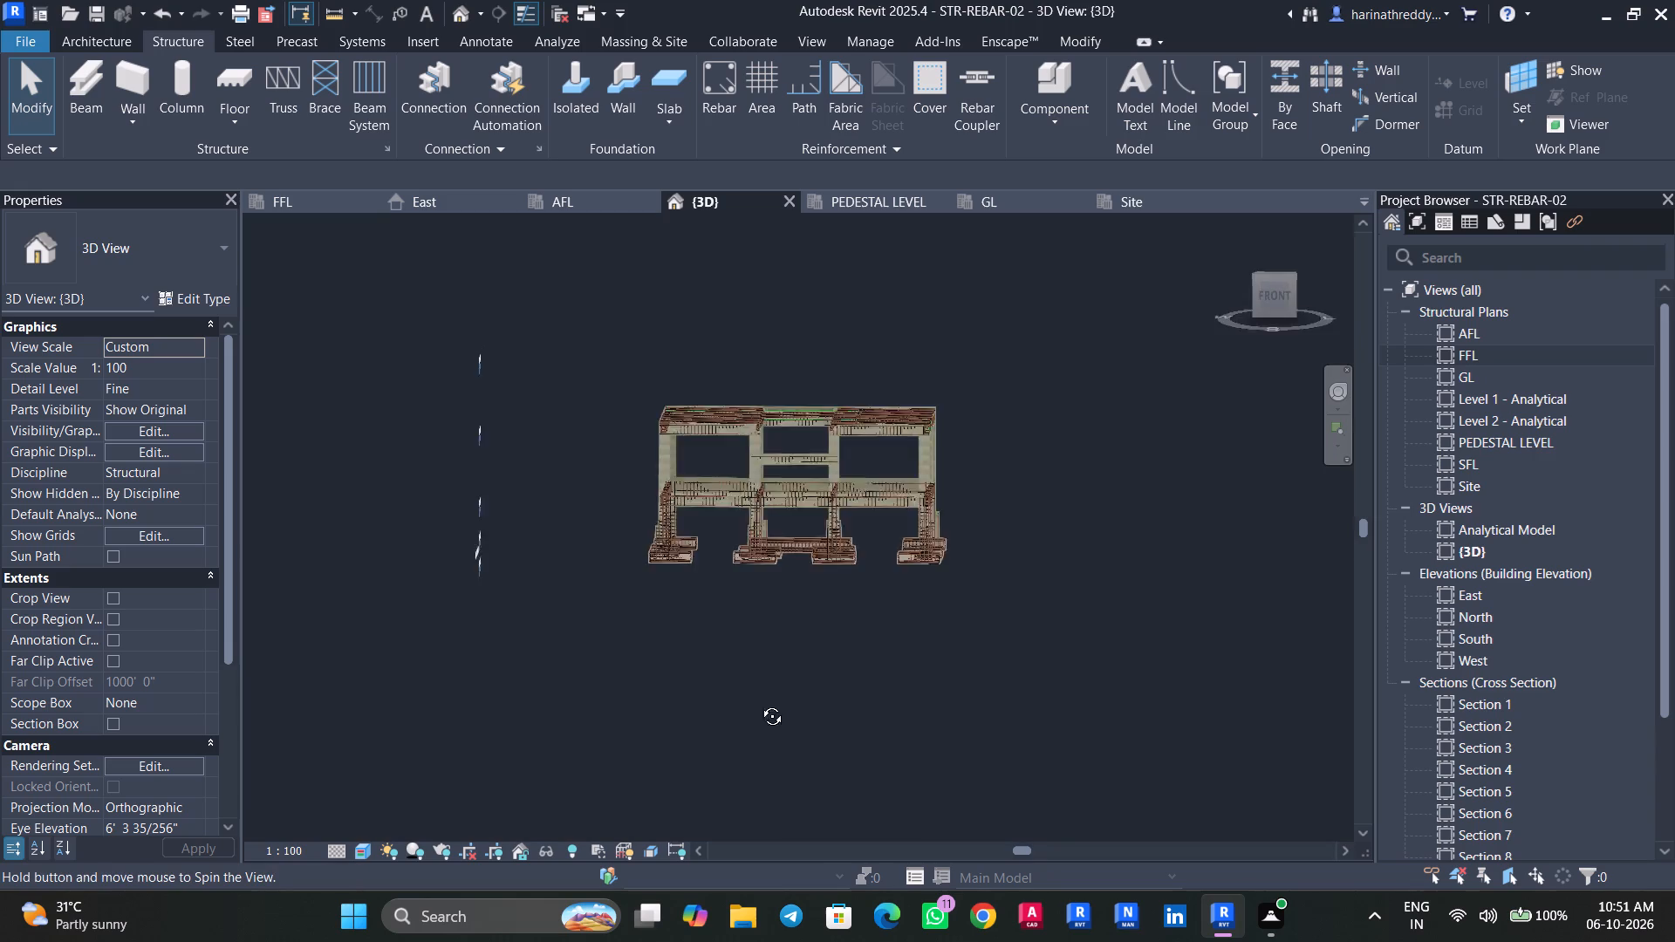
pyautogui.keyDown('shift'); pyautogui.moveTo(759, 703); pyautogui.dragTo(639, 720, button='middle'); pyautogui.keyUp('shift')
pyautogui.keyDown('shift'); pyautogui.moveTo(641, 698); pyautogui.dragTo(812, 698, button='middle'); pyautogui.keyUp('shift')
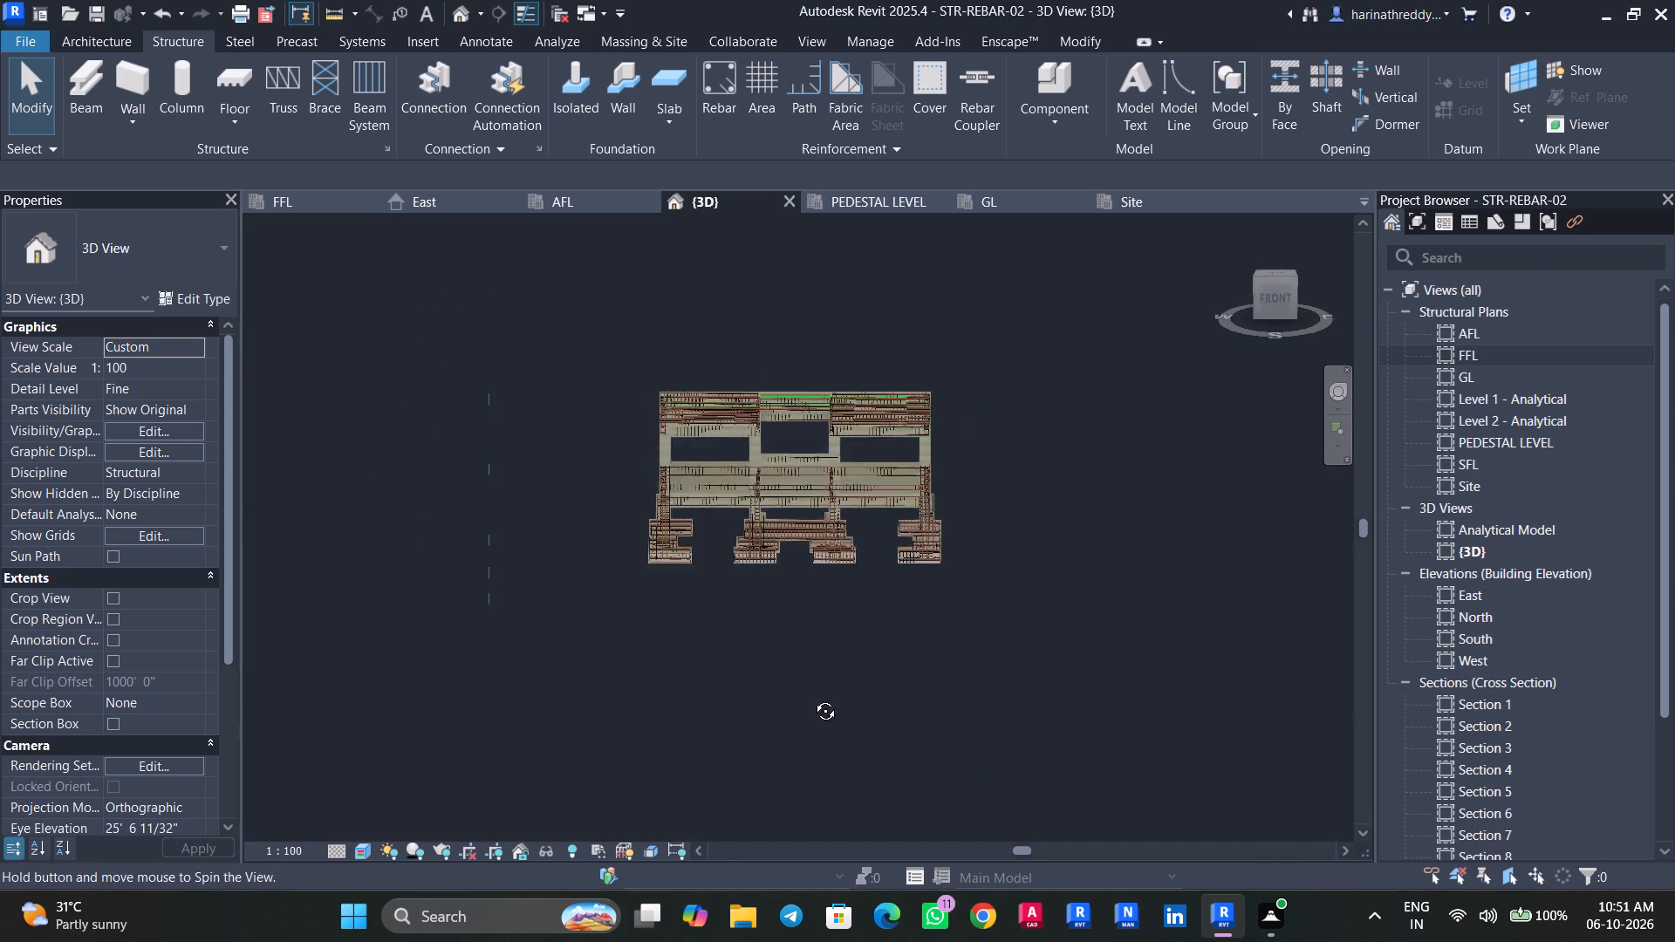
pyautogui.keyDown('shift'); pyautogui.moveTo(812, 698); pyautogui.dragTo(812, 694, button='middle'); pyautogui.keyUp('shift')
pyautogui.scroll(16, 634, 520)
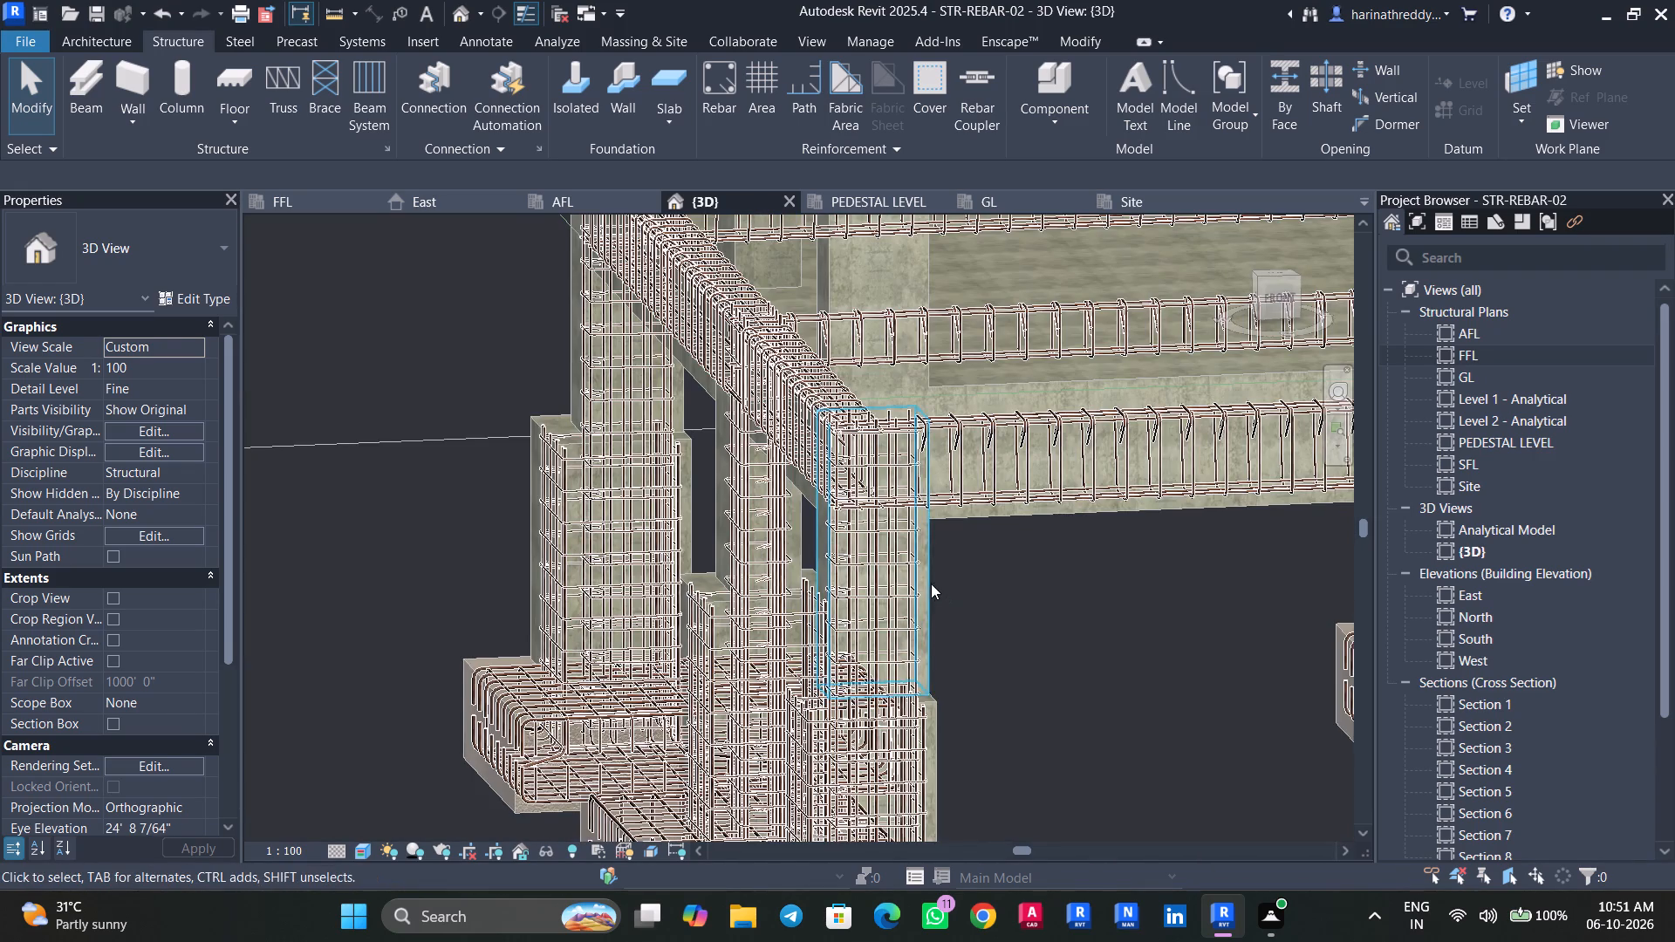
pyautogui.click(931, 584)
pyautogui.keyDown('shift'); pyautogui.moveTo(983, 632); pyautogui.dragTo(783, 781, button='middle'); pyautogui.keyUp('shift')
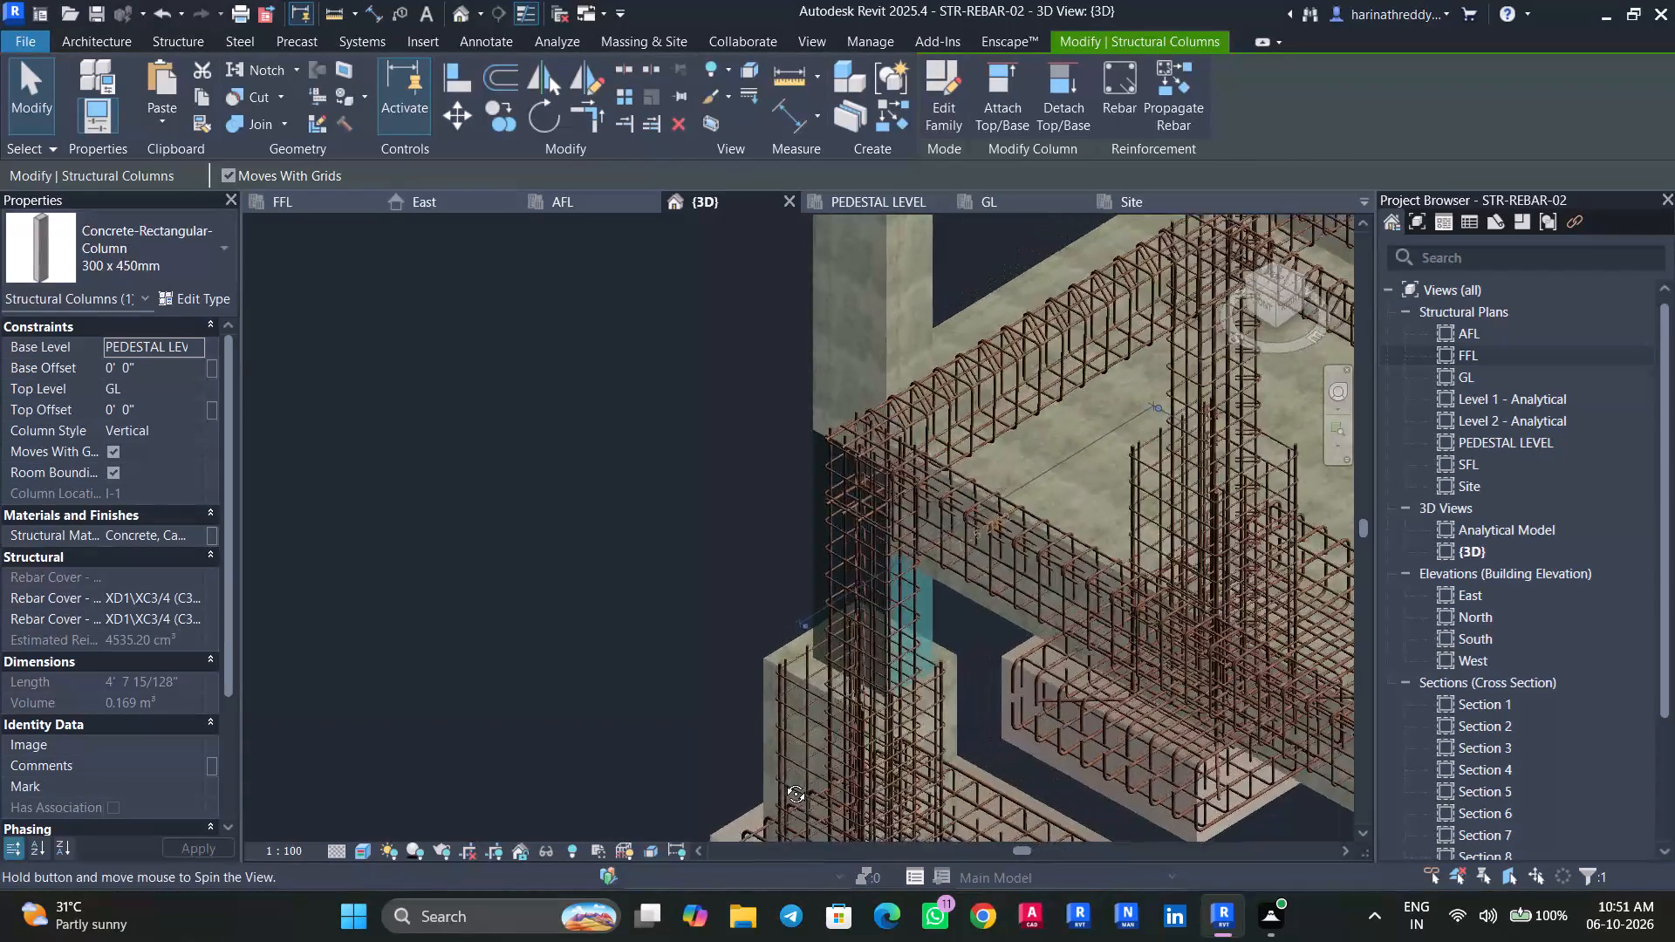
pyautogui.keyDown('shift'); pyautogui.moveTo(783, 781); pyautogui.dragTo(674, 570, button='middle'); pyautogui.keyUp('shift')
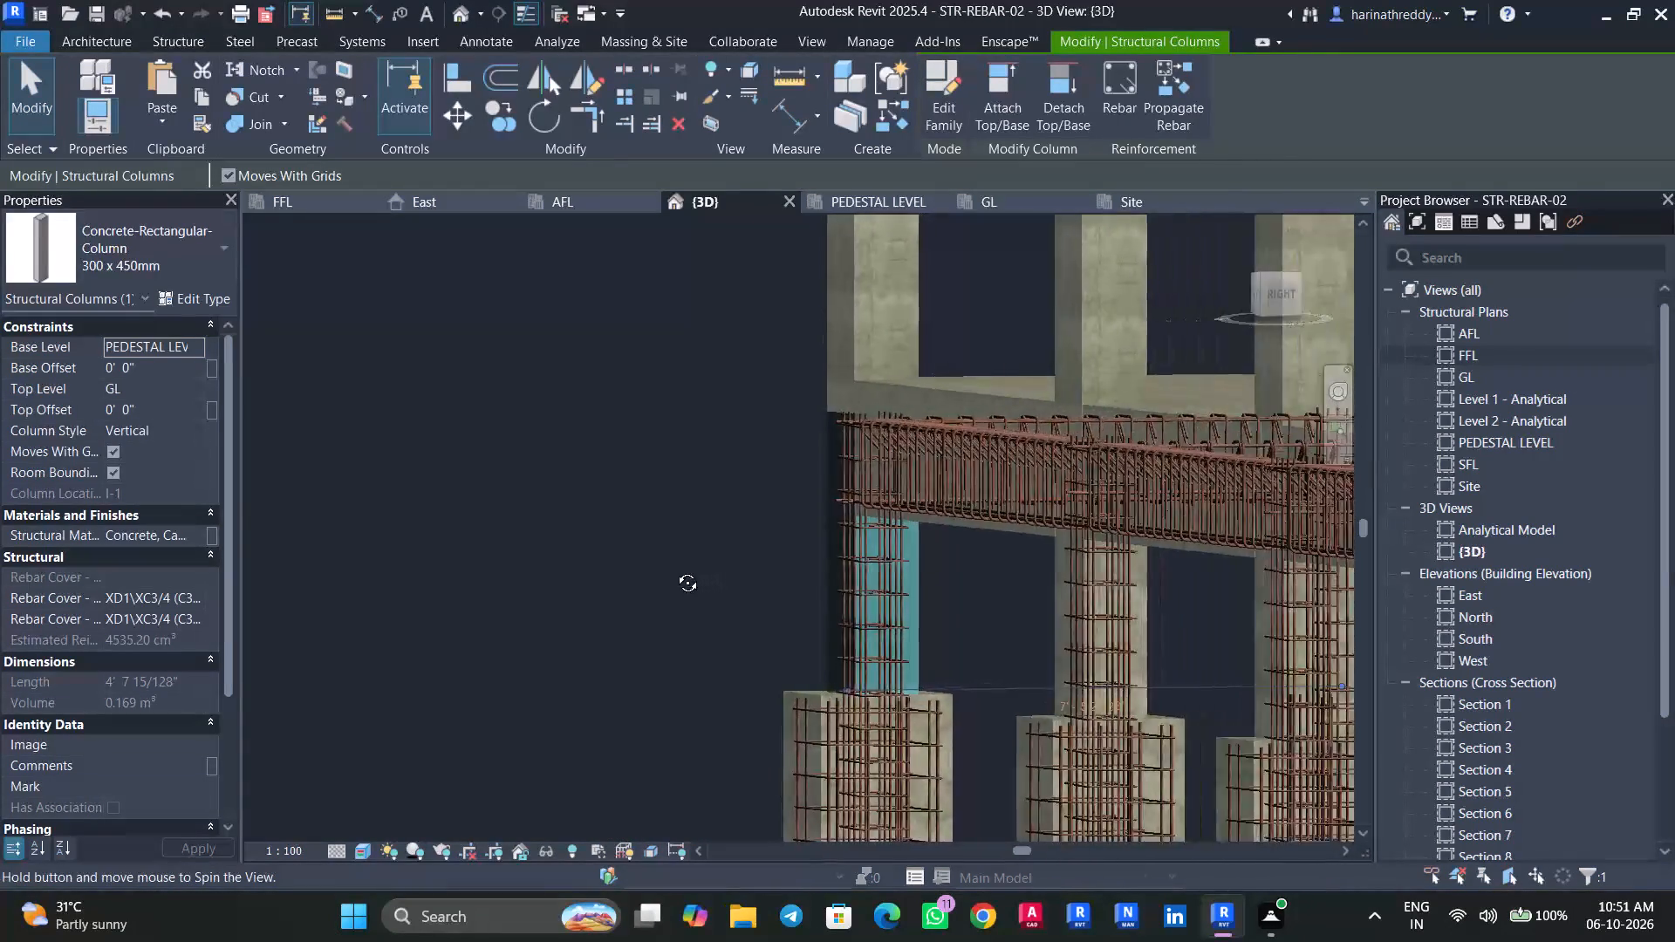
pyautogui.keyDown('shift'); pyautogui.moveTo(674, 570); pyautogui.dragTo(860, 672, button='middle'); pyautogui.keyUp('shift')
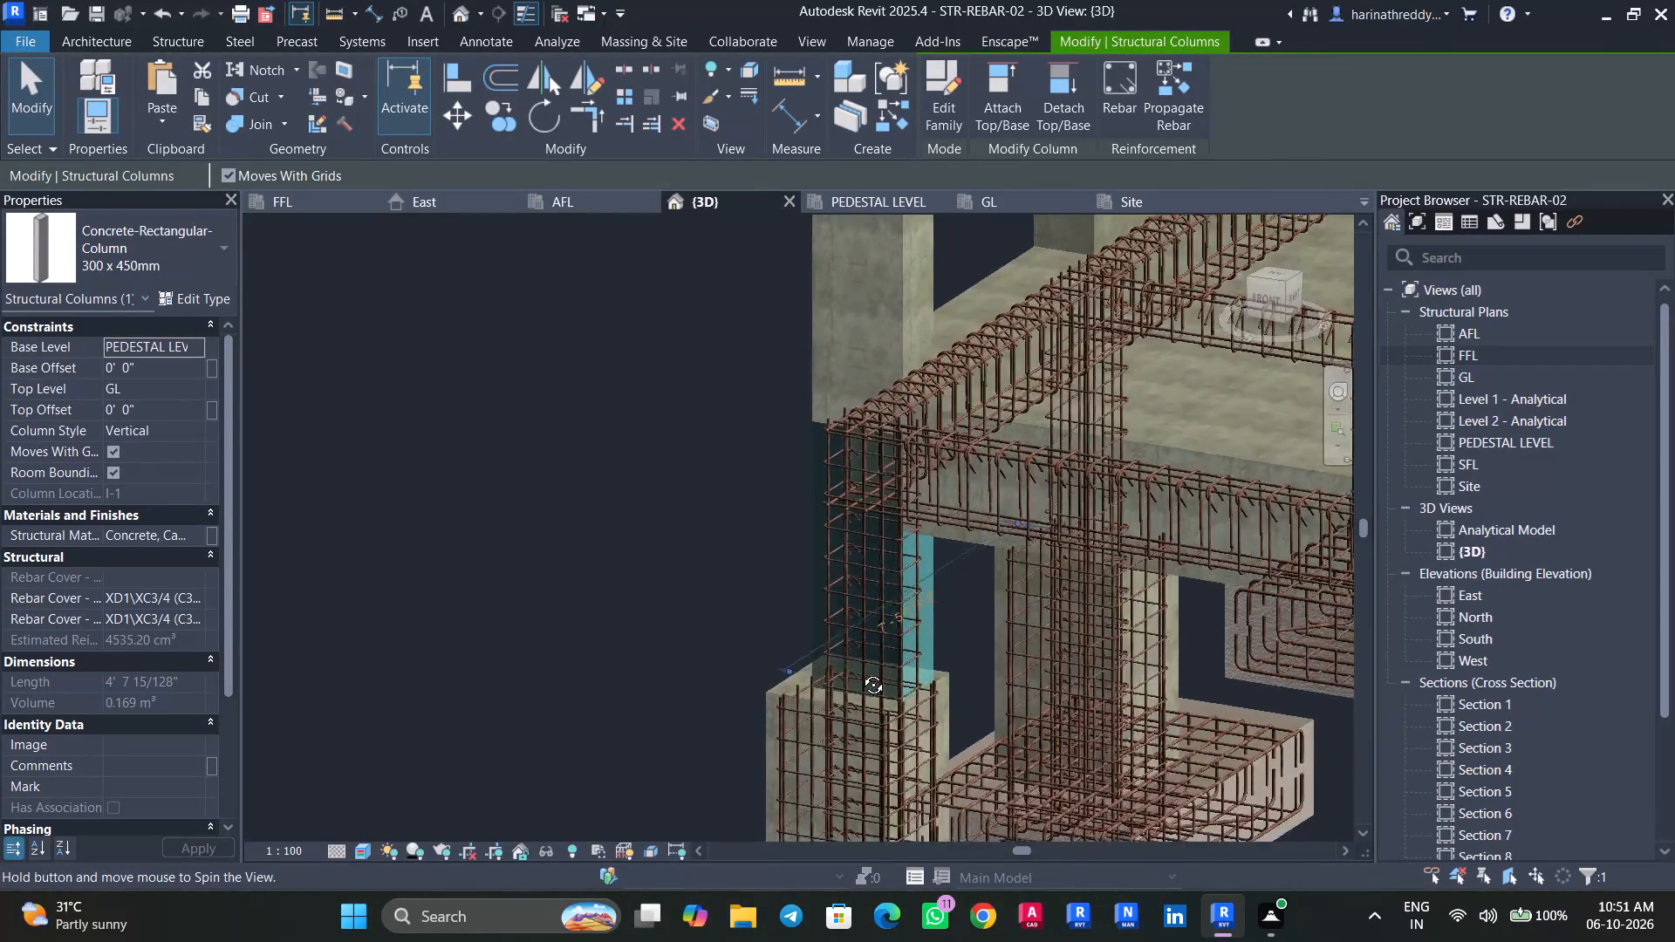
pyautogui.keyDown('shift'); pyautogui.moveTo(860, 672); pyautogui.dragTo(1077, 676, button='middle'); pyautogui.keyUp('shift')
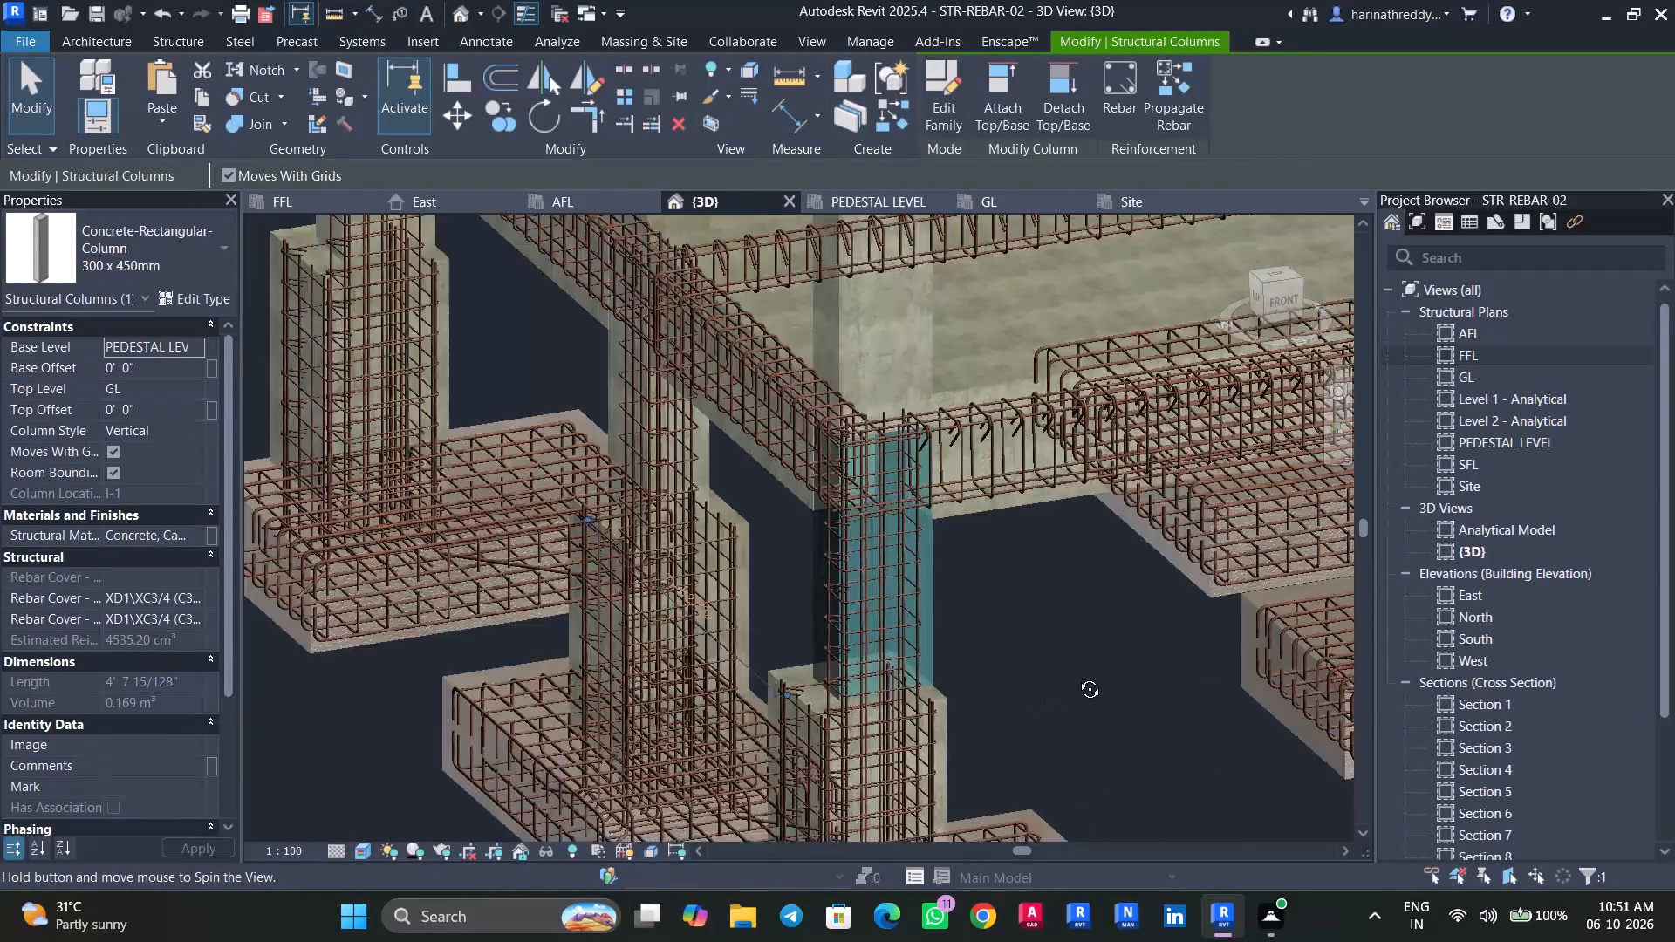
pyautogui.keyDown('shift'); pyautogui.moveTo(1077, 676); pyautogui.dragTo(975, 650, button='middle'); pyautogui.keyUp('shift')
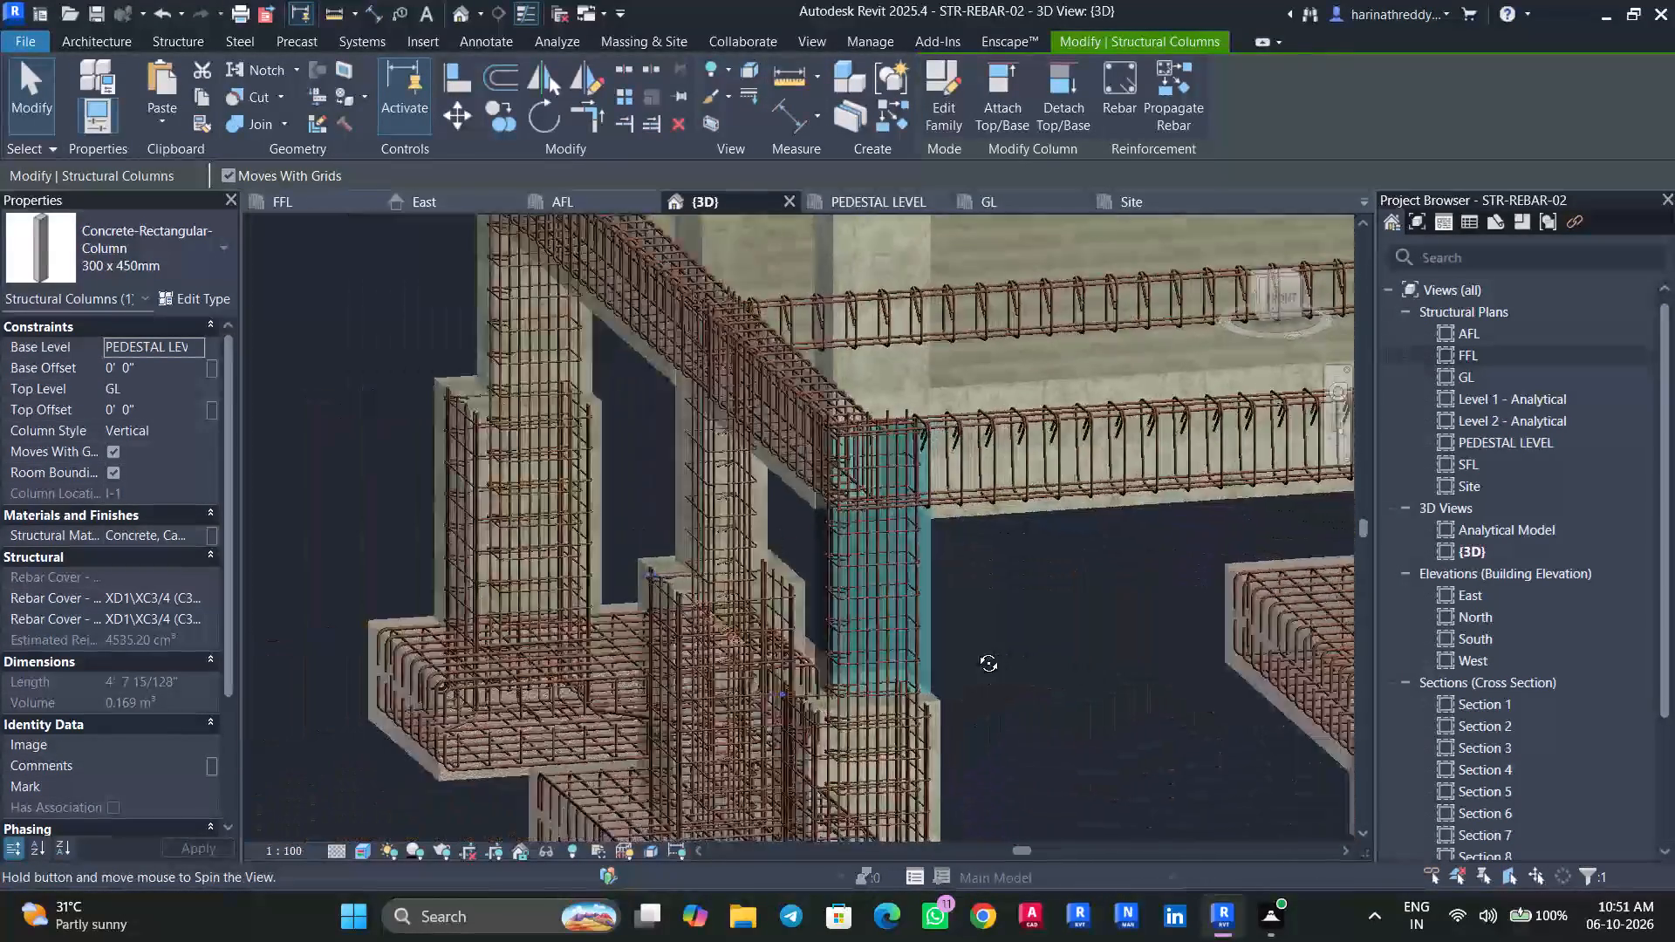
pyautogui.keyDown('shift'); pyautogui.moveTo(975, 650); pyautogui.dragTo(824, 781, button='middle'); pyautogui.keyUp('shift')
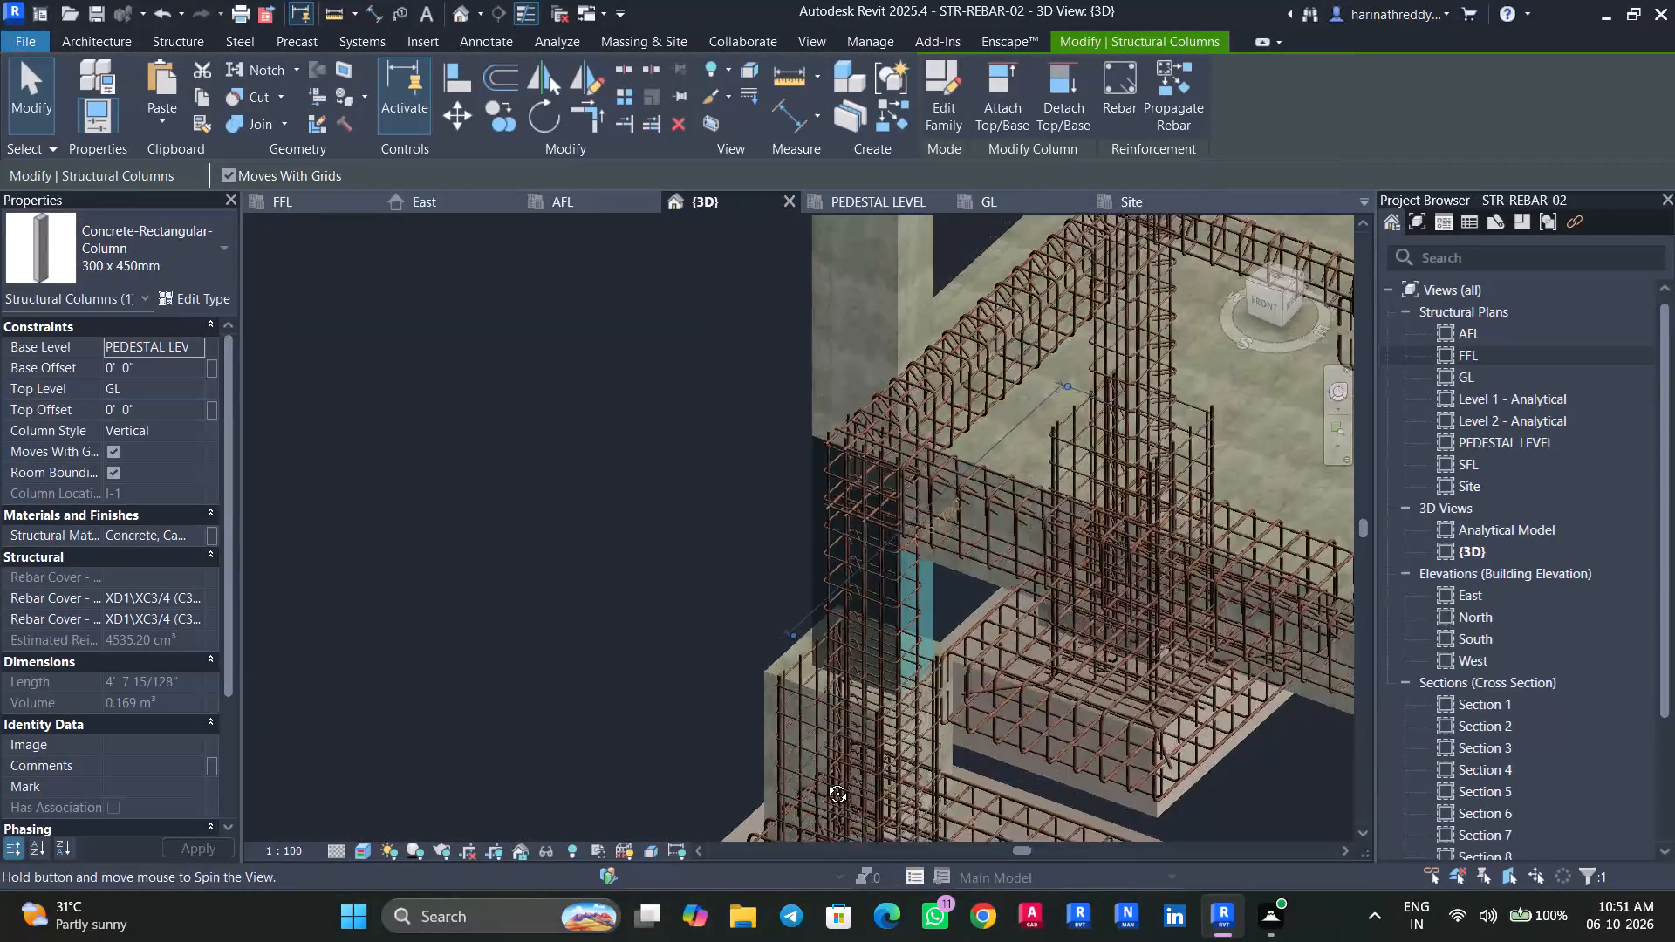
pyautogui.keyDown('shift'); pyautogui.moveTo(824, 781); pyautogui.dragTo(799, 800, button='middle'); pyautogui.keyUp('shift')
pyautogui.scroll(14, 893, 389)
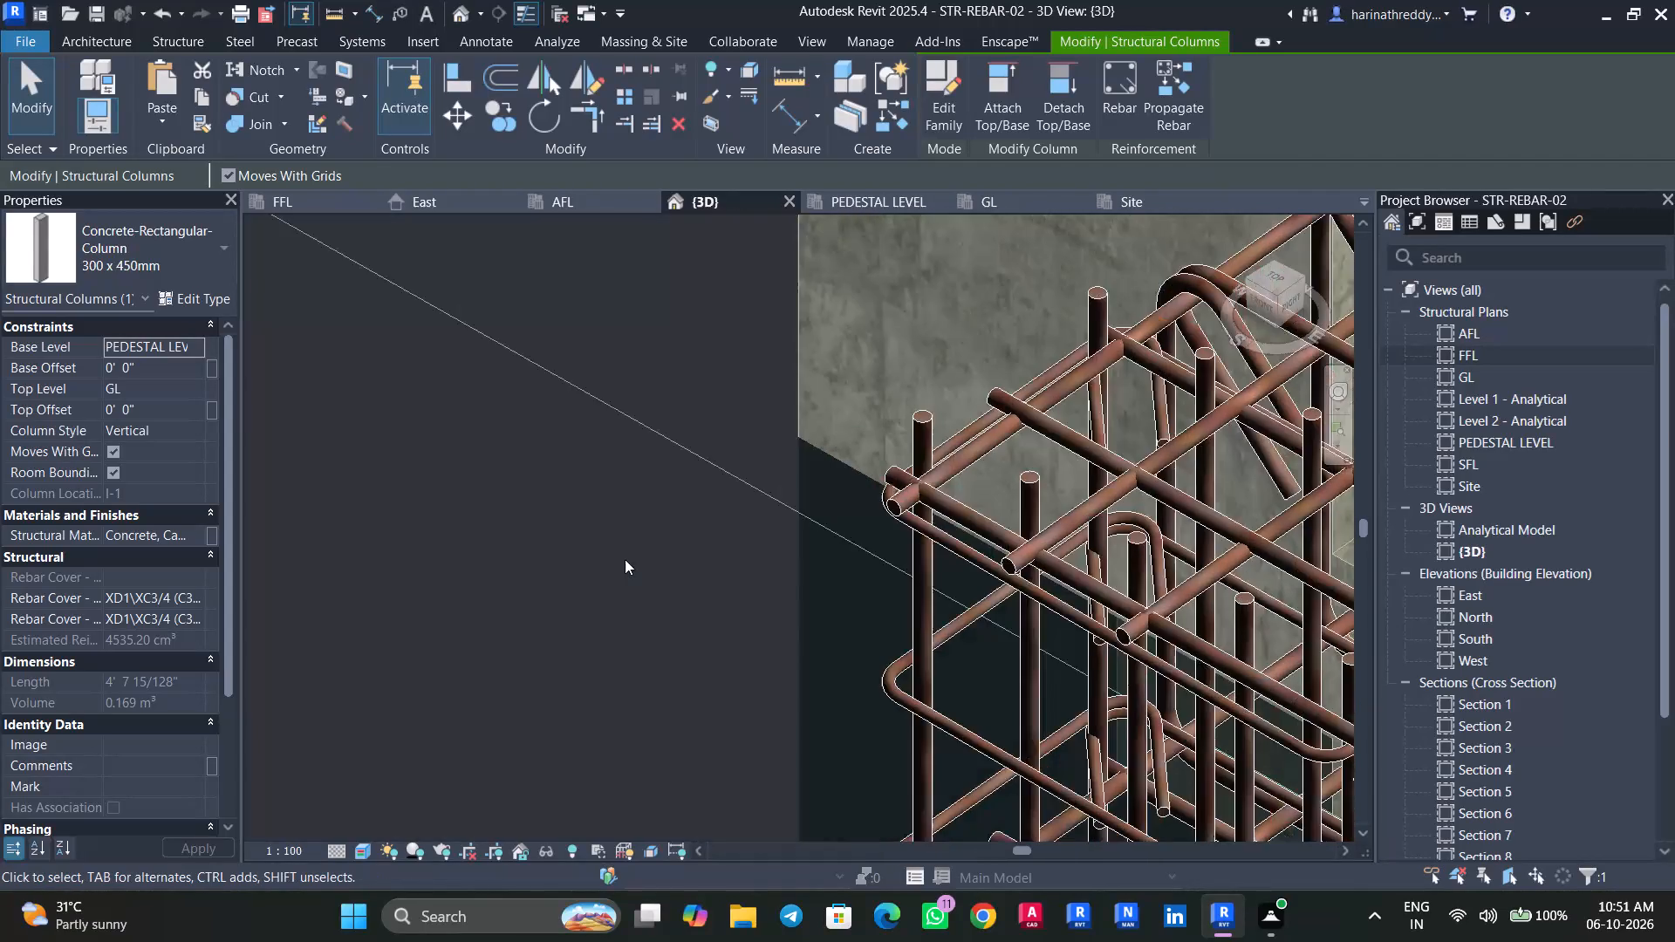
pyautogui.moveTo(626, 559); pyautogui.dragTo(493, 433, button='middle')
pyautogui.scroll(1, 493, 433)
pyautogui.scroll(-2, 493, 433)
pyautogui.scroll(1, 493, 433)
pyautogui.scroll(-7, 493, 433)
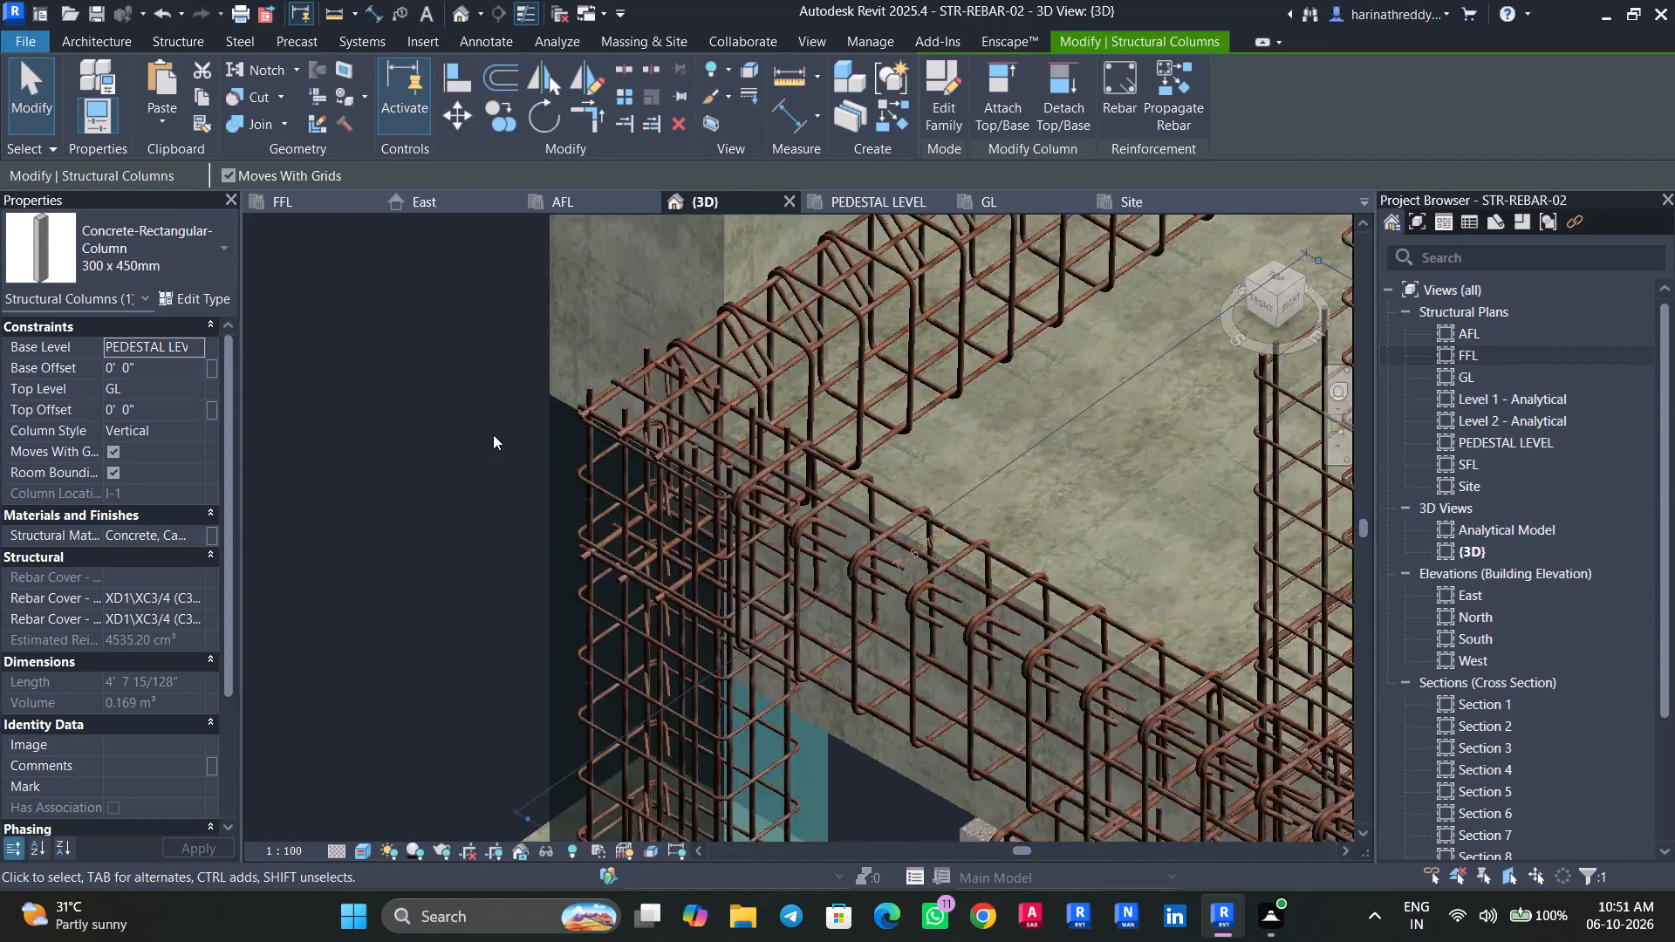
pyautogui.scroll(-7, 493, 434)
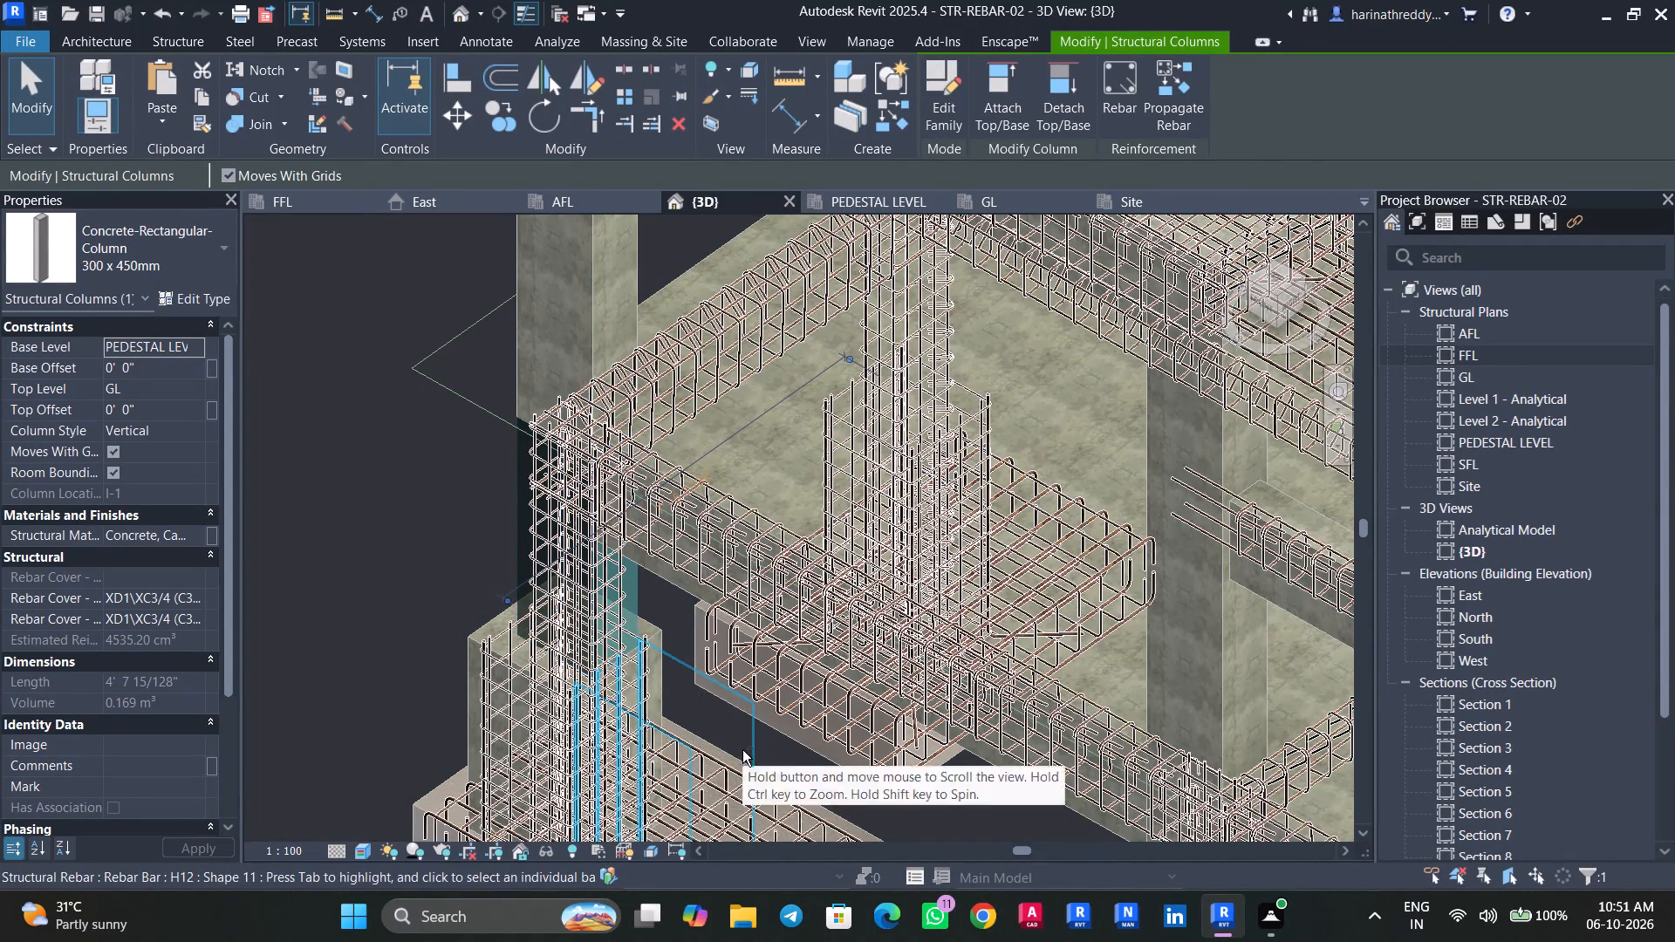
pyautogui.keyDown('shift'); pyautogui.moveTo(742, 750); pyautogui.dragTo(903, 613, button='middle'); pyautogui.keyUp('shift')
pyautogui.moveTo(987, 638); pyautogui.dragTo(335, 649, button='middle')
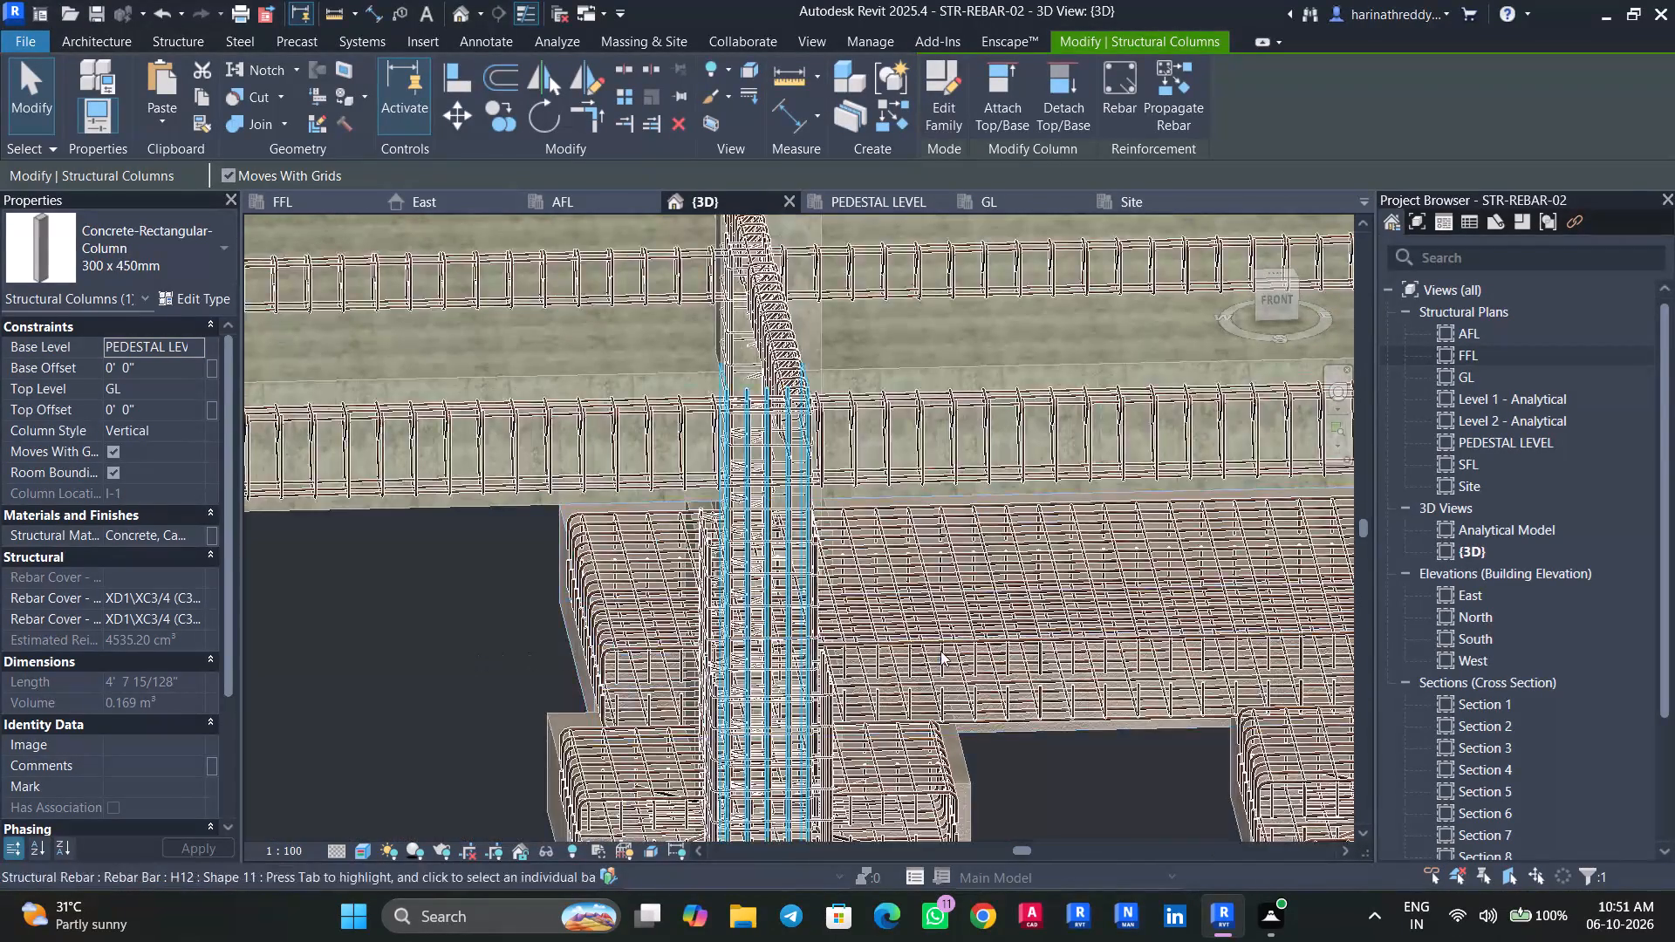
pyautogui.press('Escape')
pyautogui.press('Escape')
# Examine the H12 vertical bars and H8 ties of the column reinforcement where it rises from the footing and pedestal.
pyautogui.keyDown('shift'); pyautogui.scroll(1, 957, 681); pyautogui.keyUp('shift')
pyautogui.keyDown('shift'); pyautogui.moveTo(959, 688); pyautogui.dragTo(1070, 830, button='middle'); pyautogui.keyUp('shift')
pyautogui.moveTo(975, 654); pyautogui.dragTo(890, 823, button='middle')
pyautogui.moveTo(1034, 618); pyautogui.dragTo(903, 771, button='middle')
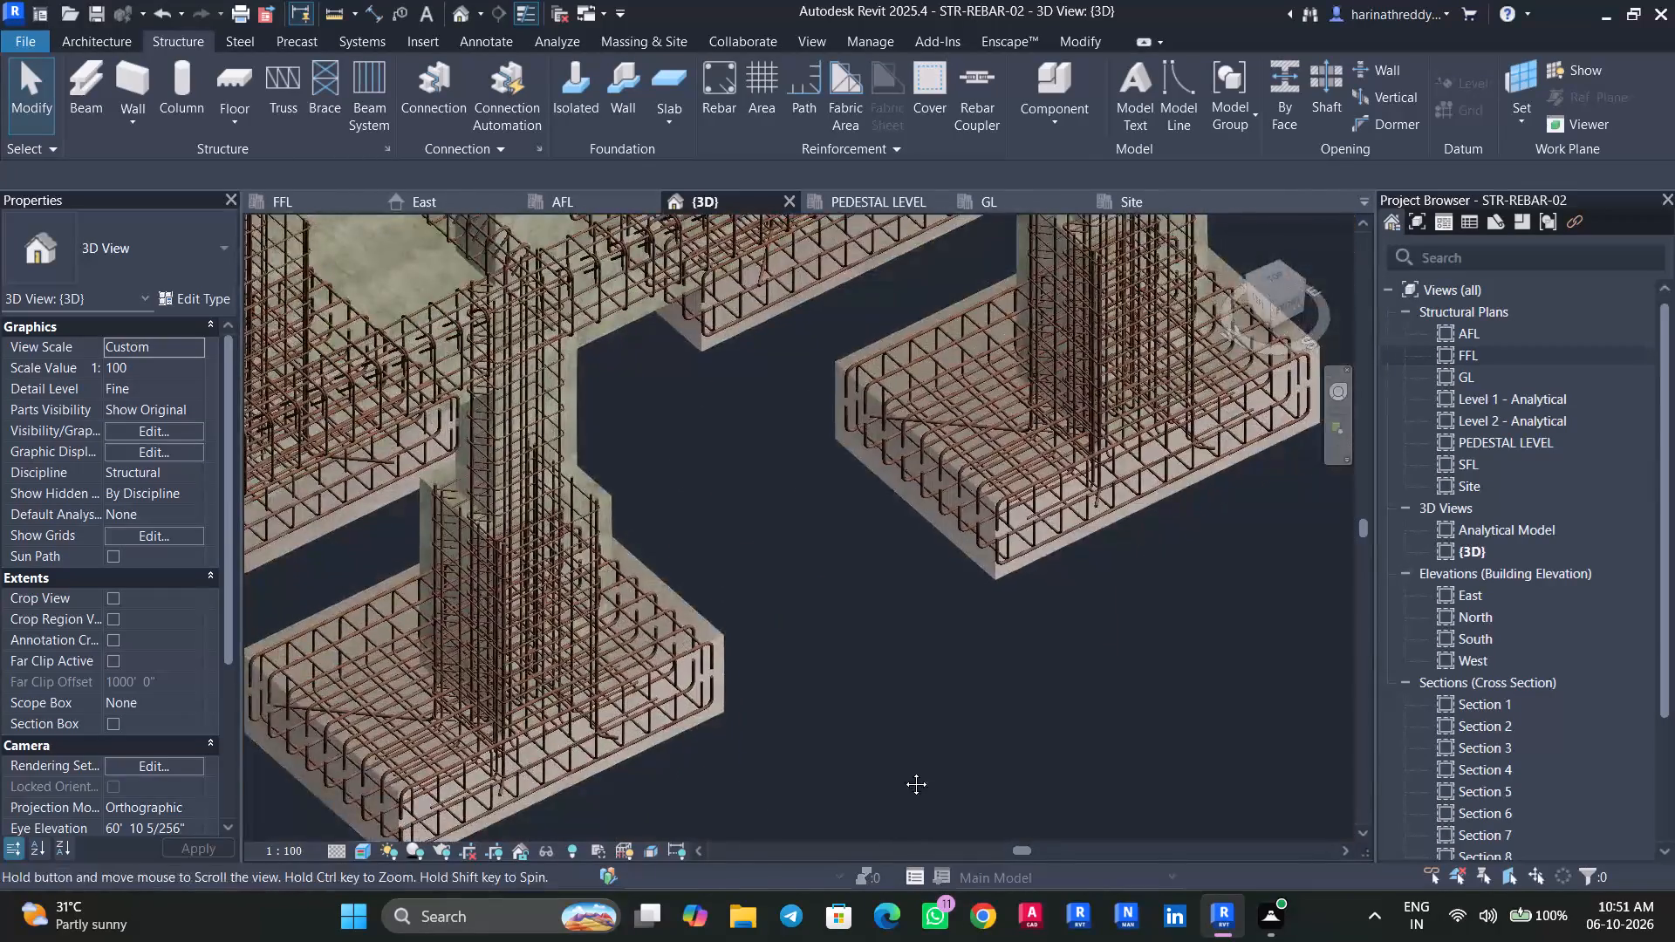
pyautogui.moveTo(903, 771); pyautogui.dragTo(785, 939, button='middle')
pyautogui.scroll(1, 809, 891)
pyautogui.scroll(7, 858, 518)
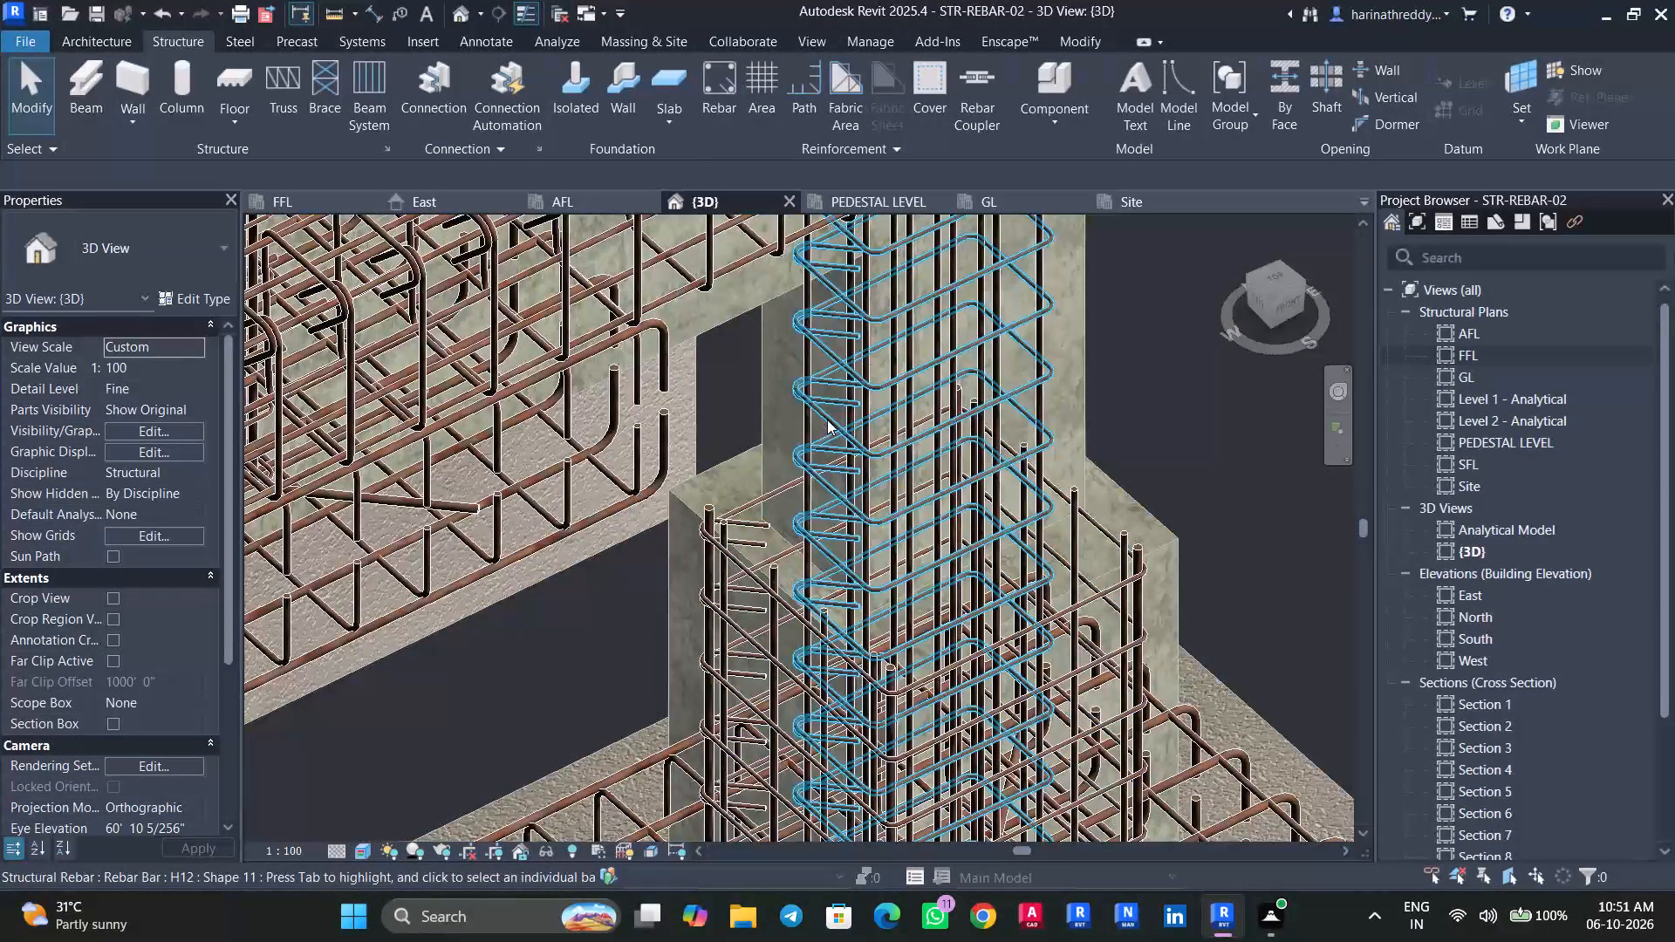
pyautogui.click(988, 442)
pyautogui.keyDown('shift'); pyautogui.moveTo(1197, 468); pyautogui.dragTo(1002, 393, button='middle'); pyautogui.keyUp('shift')
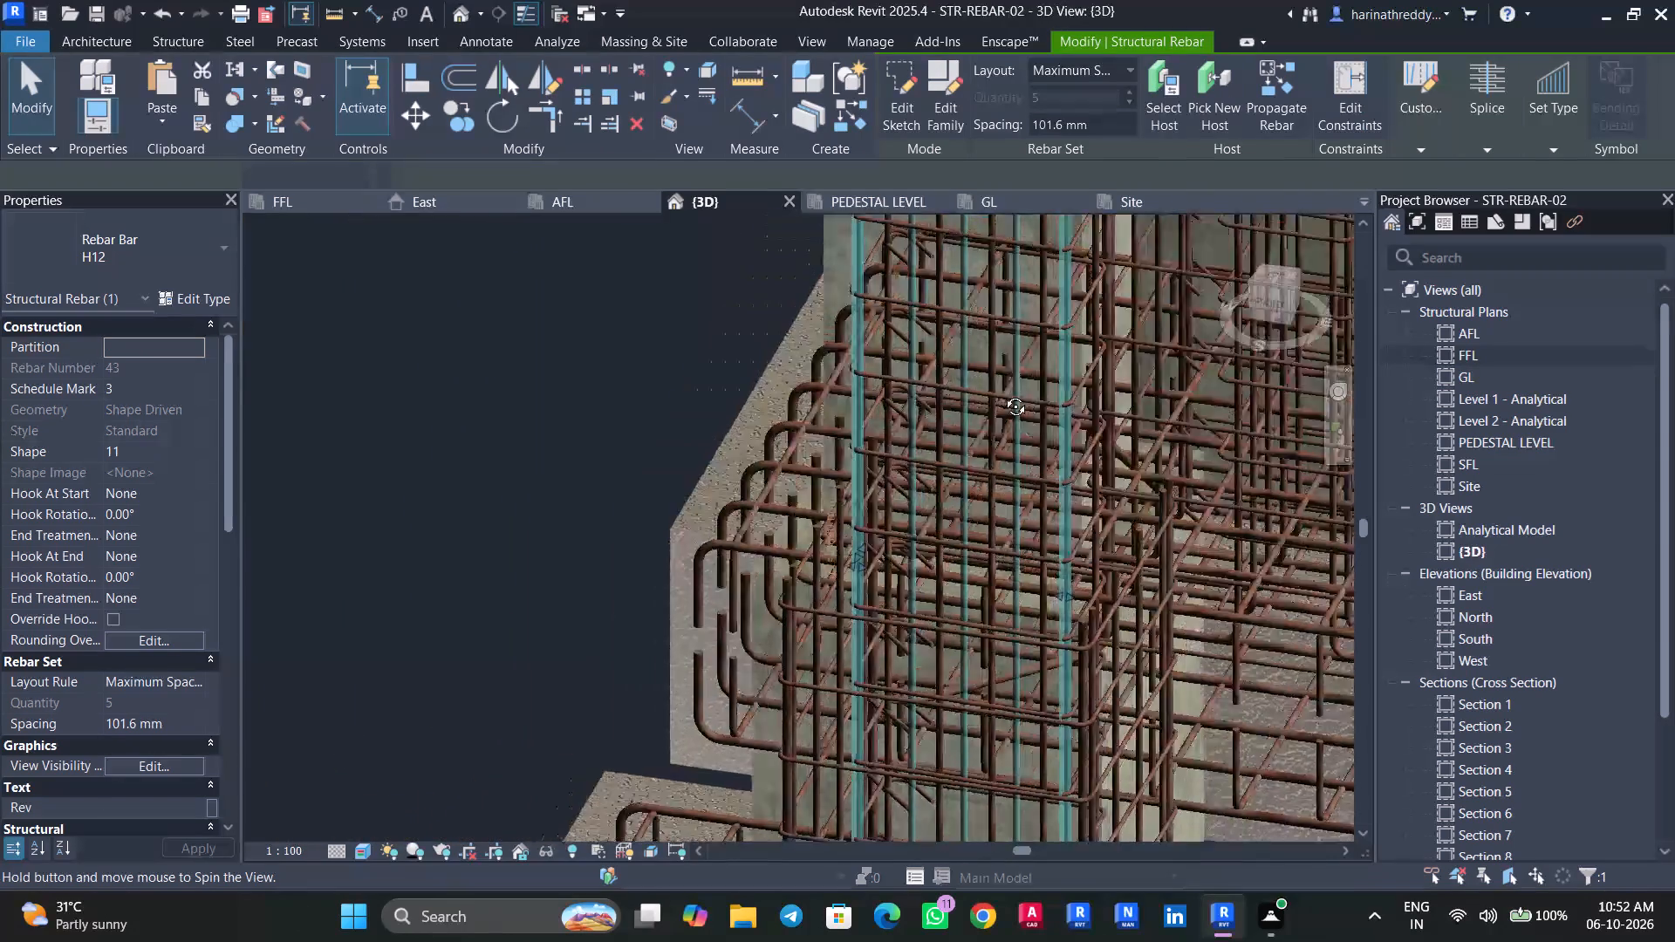
pyautogui.keyDown('shift'); pyautogui.moveTo(1002, 393); pyautogui.dragTo(818, 370, button='middle'); pyautogui.keyUp('shift')
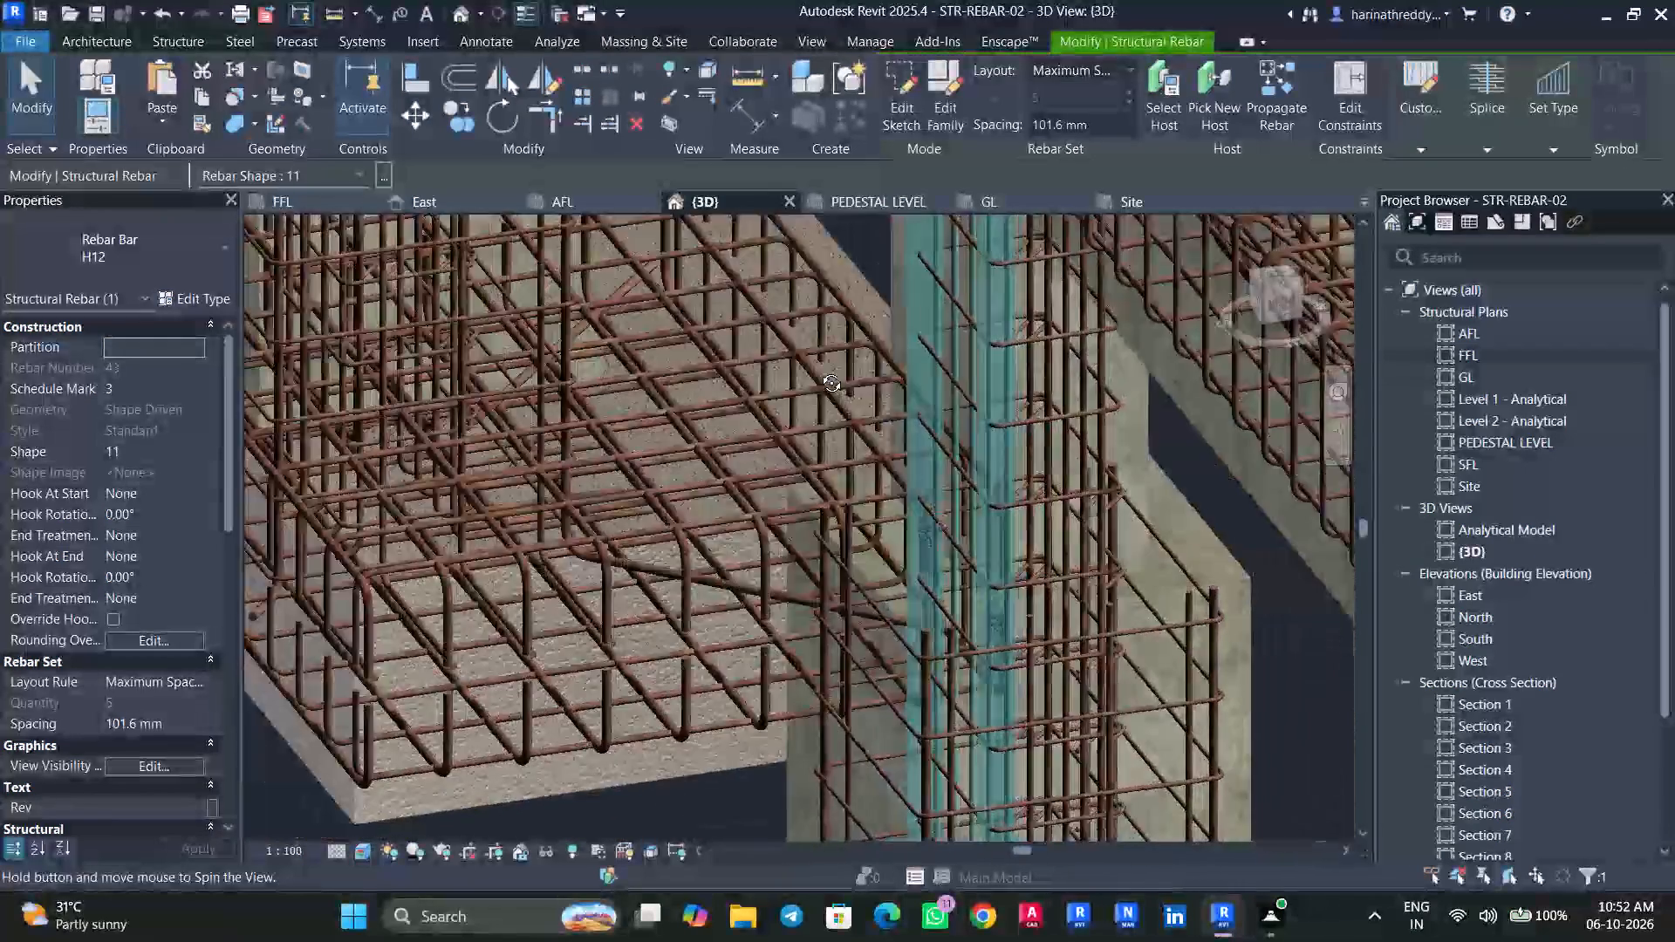
pyautogui.keyDown('shift'); pyautogui.moveTo(818, 370); pyautogui.dragTo(1337, 330, button='middle'); pyautogui.keyUp('shift')
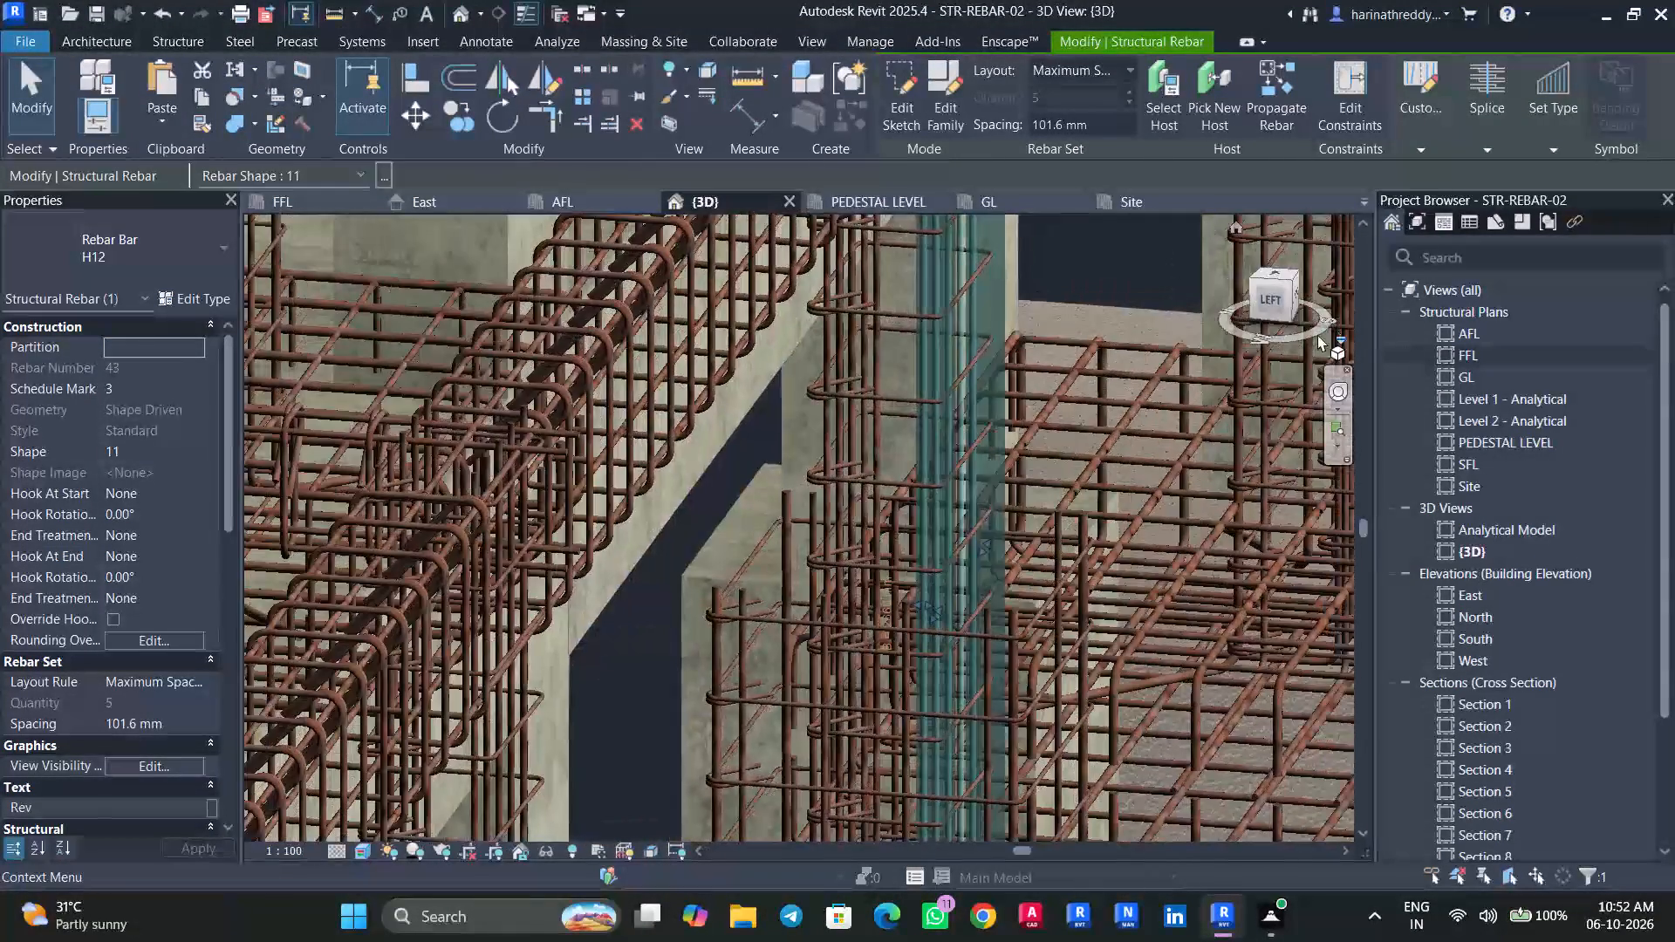
pyautogui.press('Escape')
pyautogui.press('Escape')
pyautogui.click(879, 317)
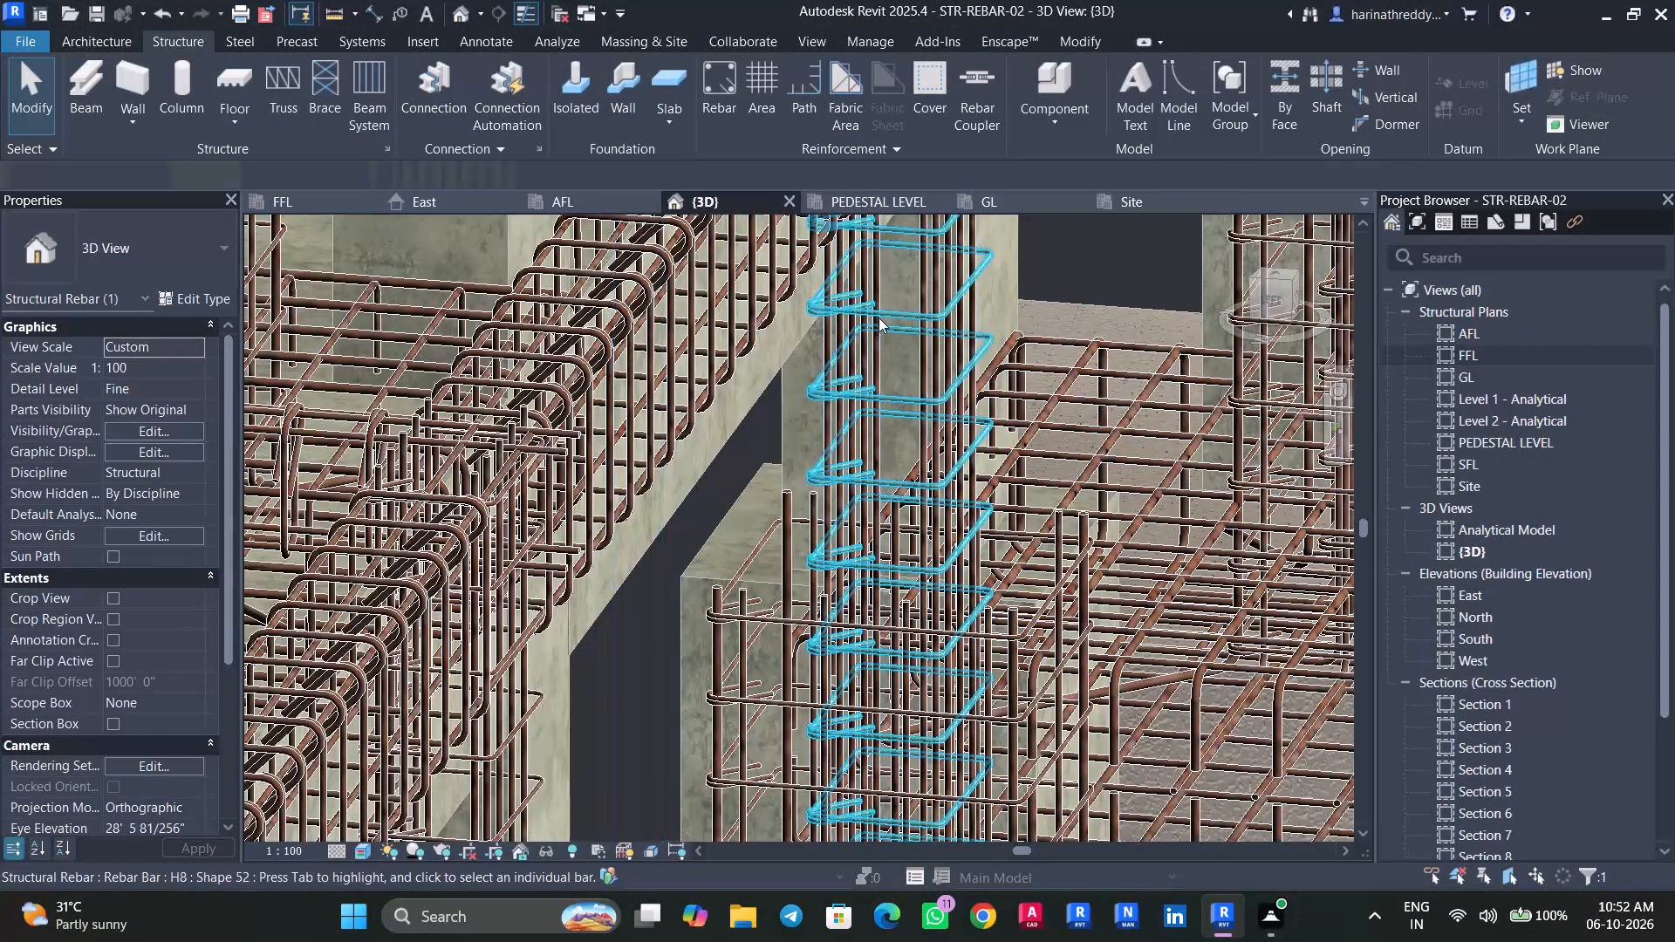
pyautogui.press('Escape')
pyautogui.press('Escape')
pyautogui.click(824, 344)
pyautogui.scroll(-2, 823, 344)
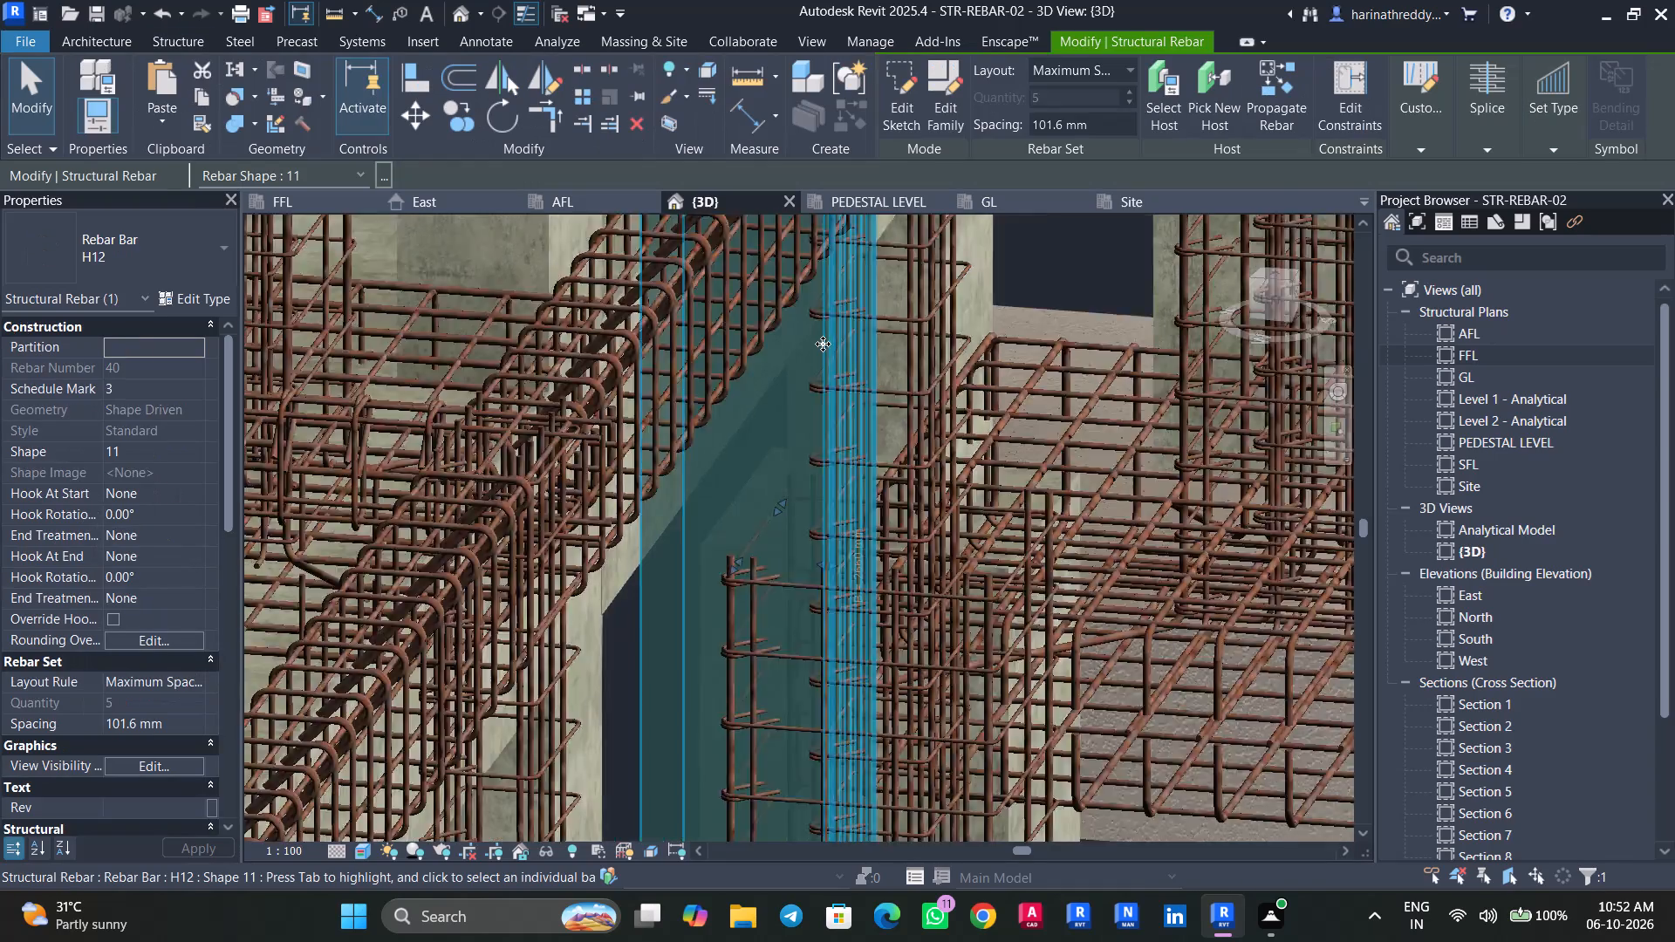
pyautogui.scroll(-5, 823, 344)
pyautogui.keyDown('shift'); pyautogui.moveTo(1171, 486); pyautogui.dragTo(719, 477, button='middle'); pyautogui.keyUp('shift')
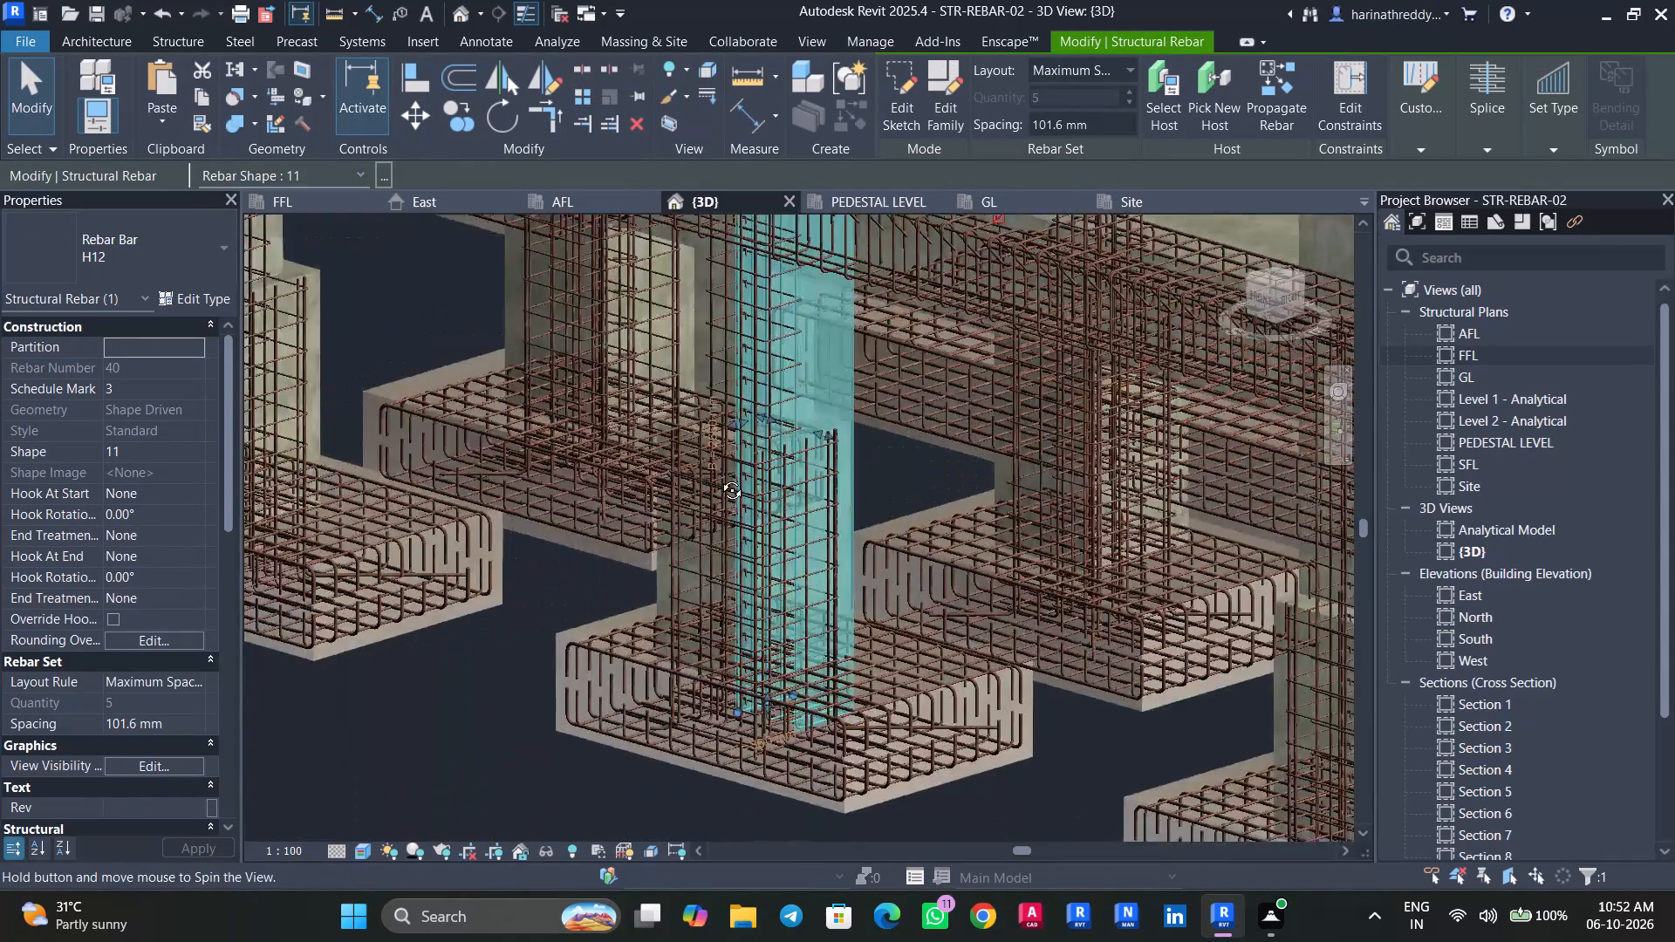
pyautogui.keyDown('shift'); pyautogui.moveTo(719, 477); pyautogui.dragTo(704, 509, button='middle'); pyautogui.keyUp('shift')
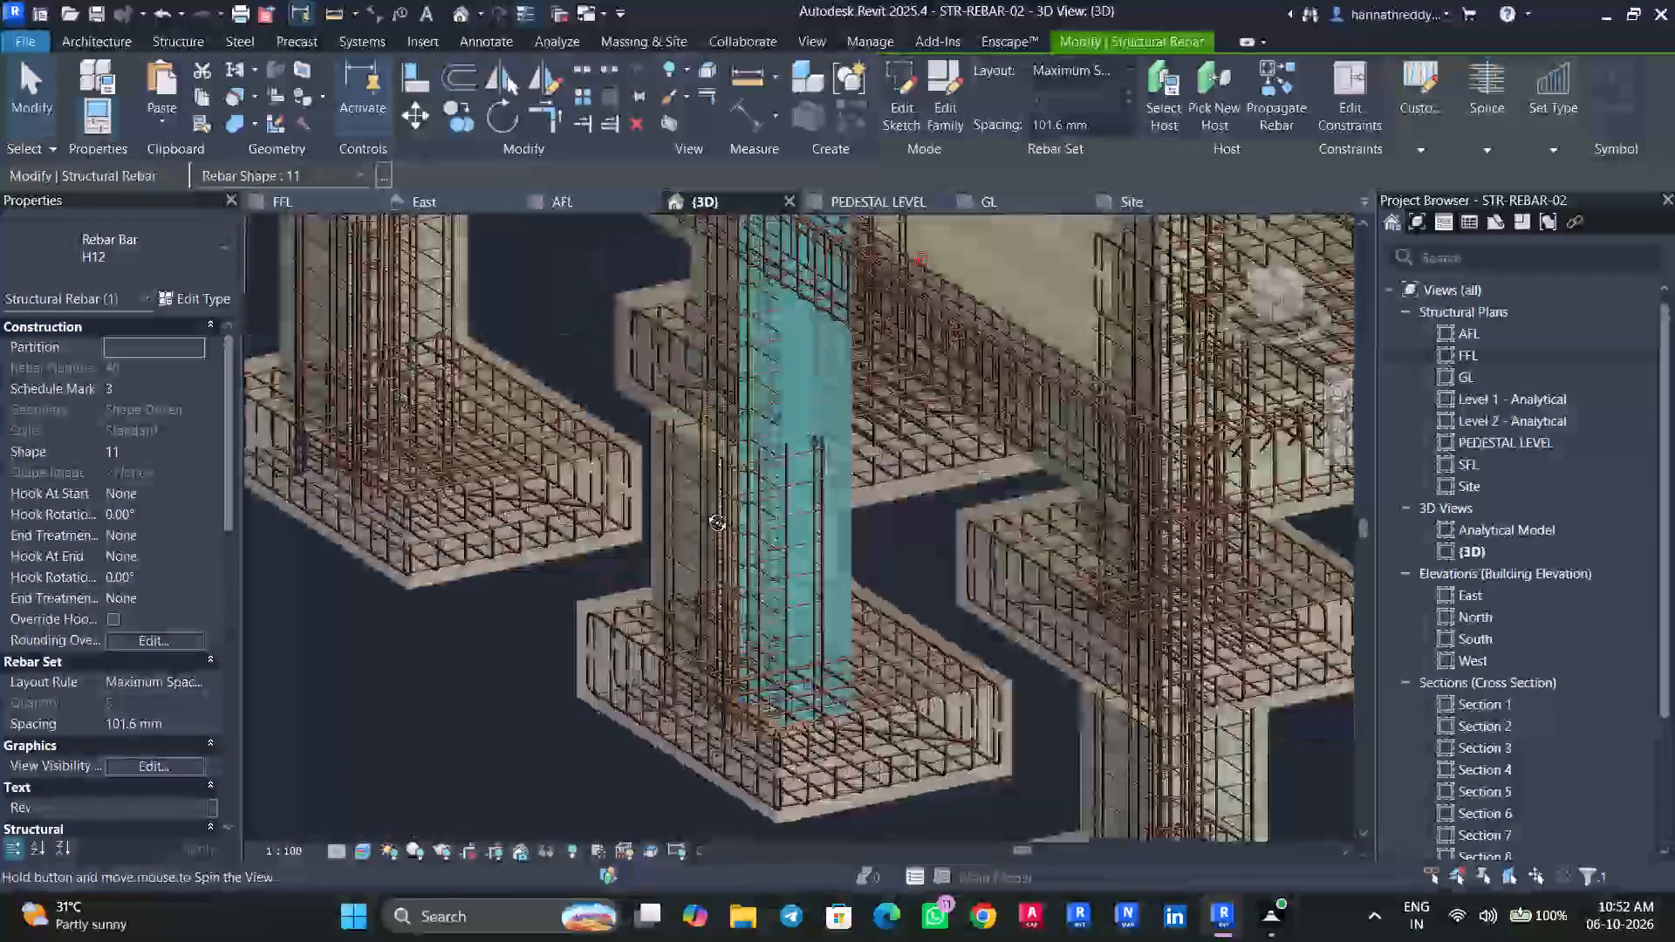
pyautogui.keyDown('shift'); pyautogui.moveTo(704, 509); pyautogui.dragTo(786, 559, button='middle'); pyautogui.keyUp('shift')
pyautogui.press('Escape')
pyautogui.press('Escape')
pyautogui.press('Escape')
pyautogui.press('Escape')
pyautogui.press('Escape')
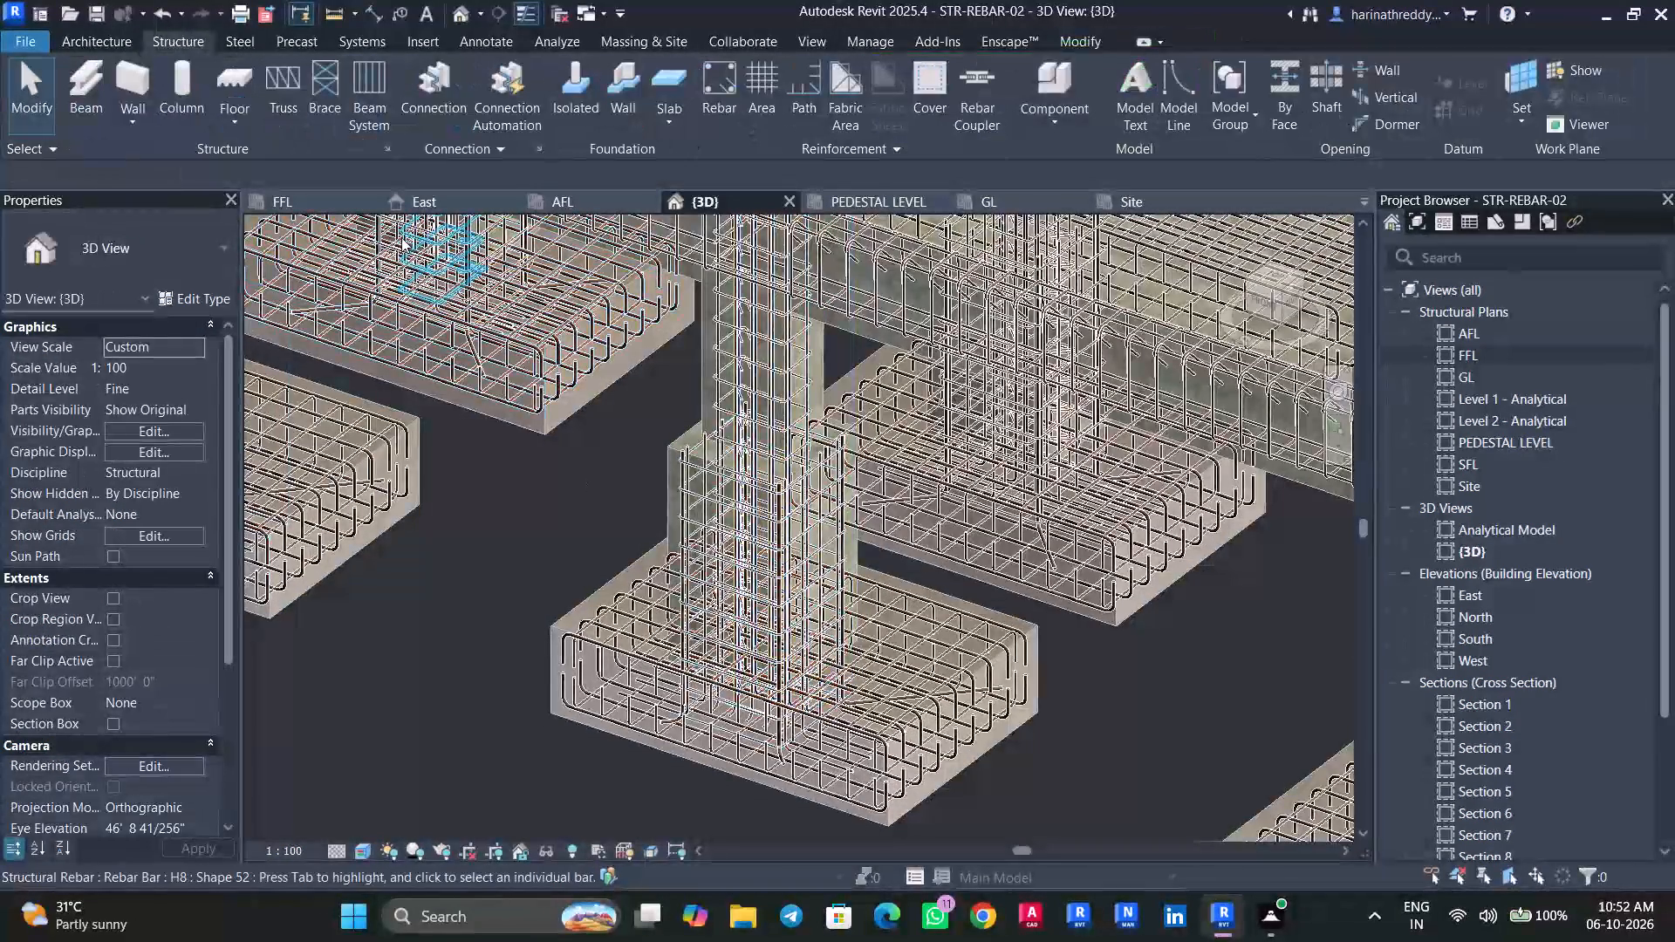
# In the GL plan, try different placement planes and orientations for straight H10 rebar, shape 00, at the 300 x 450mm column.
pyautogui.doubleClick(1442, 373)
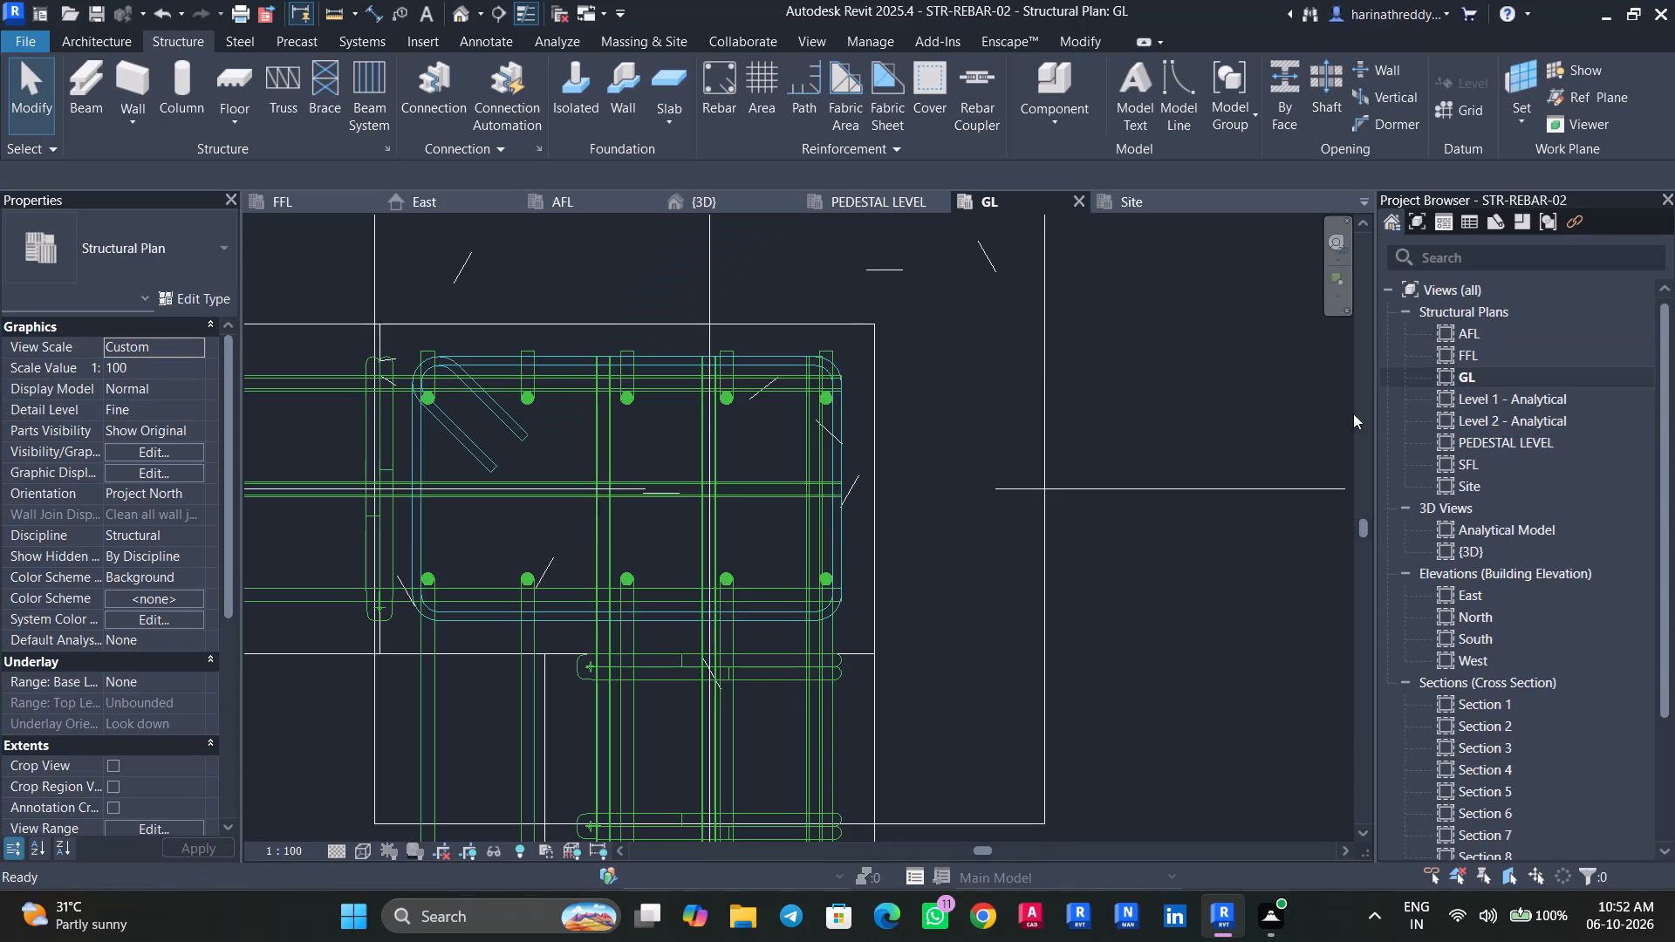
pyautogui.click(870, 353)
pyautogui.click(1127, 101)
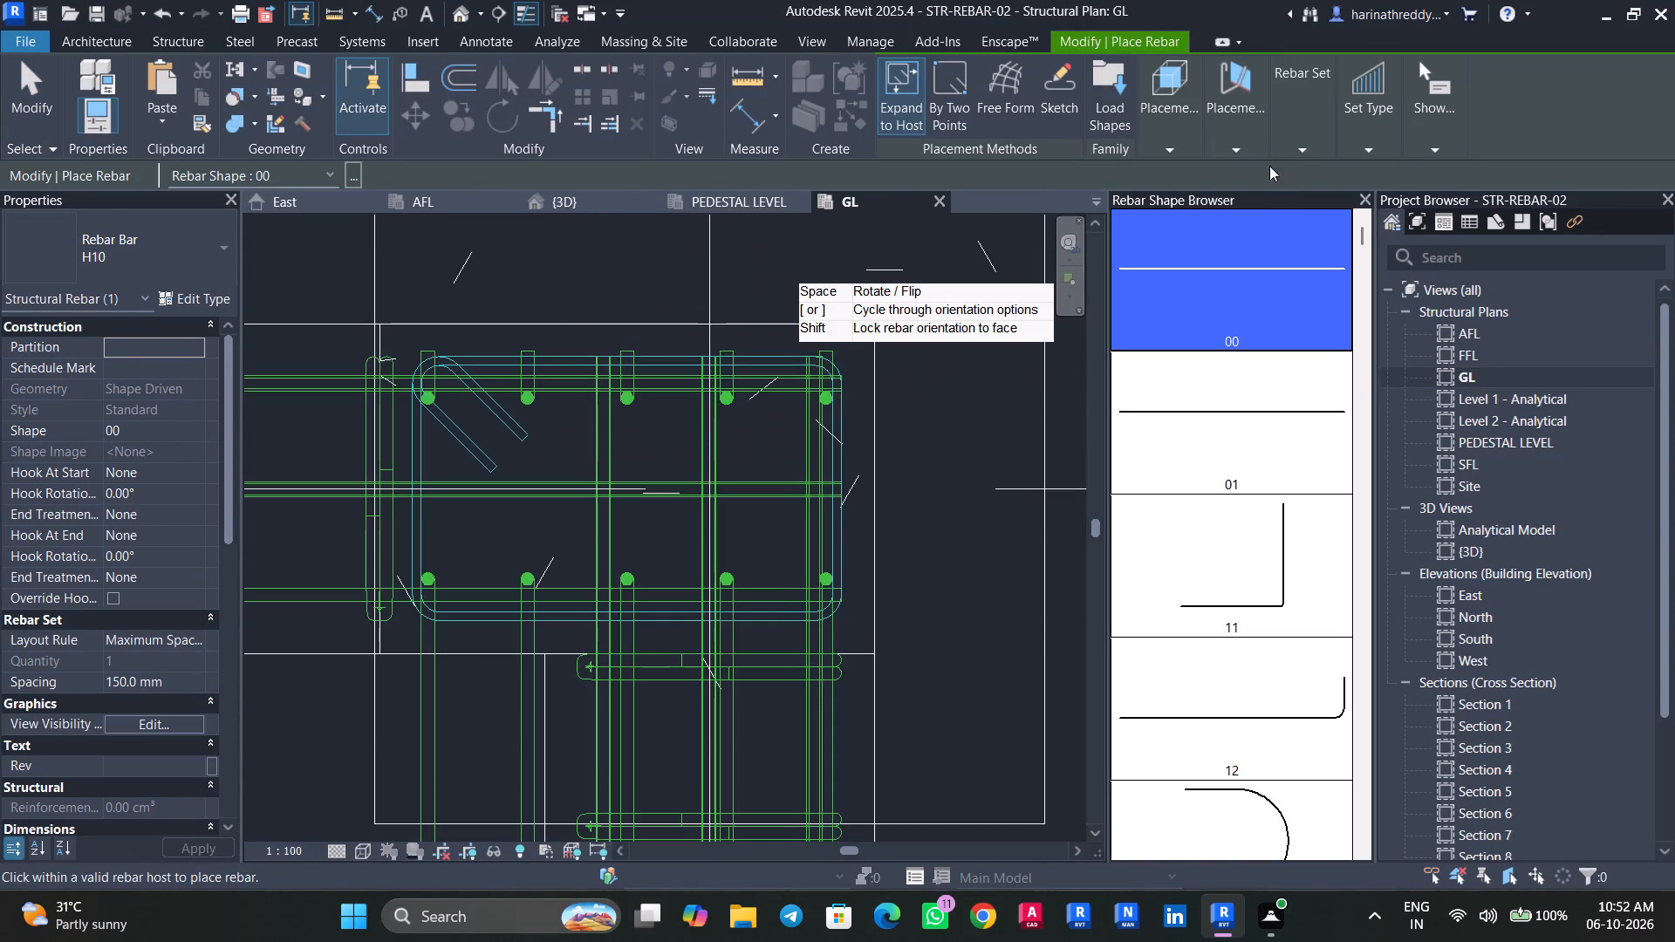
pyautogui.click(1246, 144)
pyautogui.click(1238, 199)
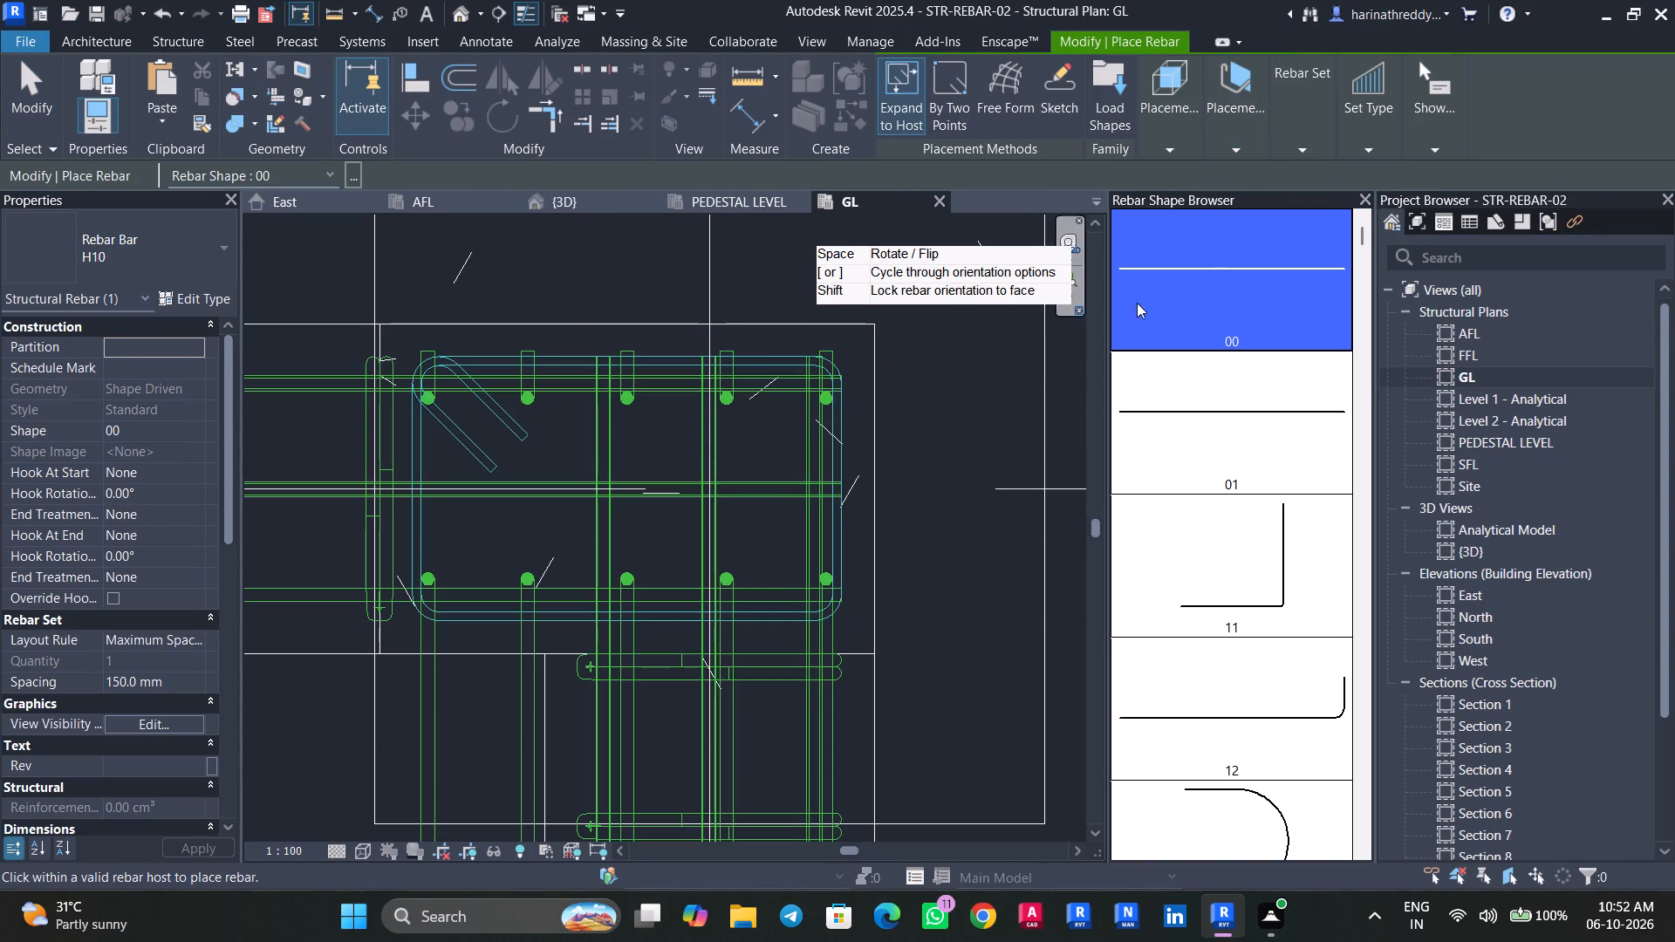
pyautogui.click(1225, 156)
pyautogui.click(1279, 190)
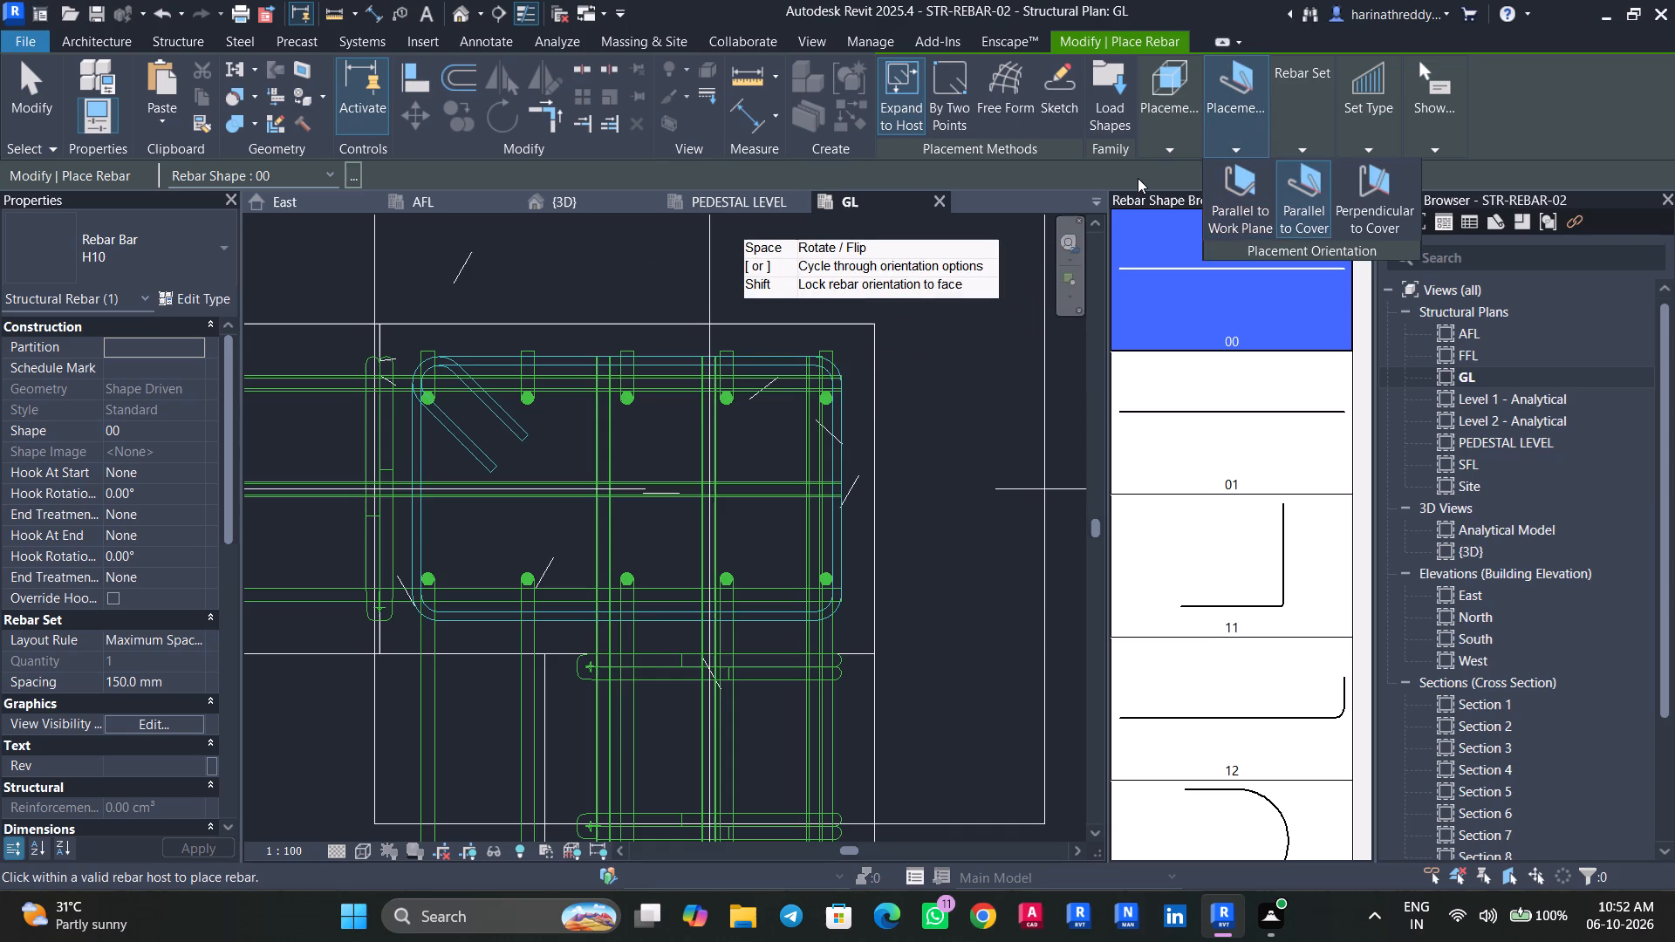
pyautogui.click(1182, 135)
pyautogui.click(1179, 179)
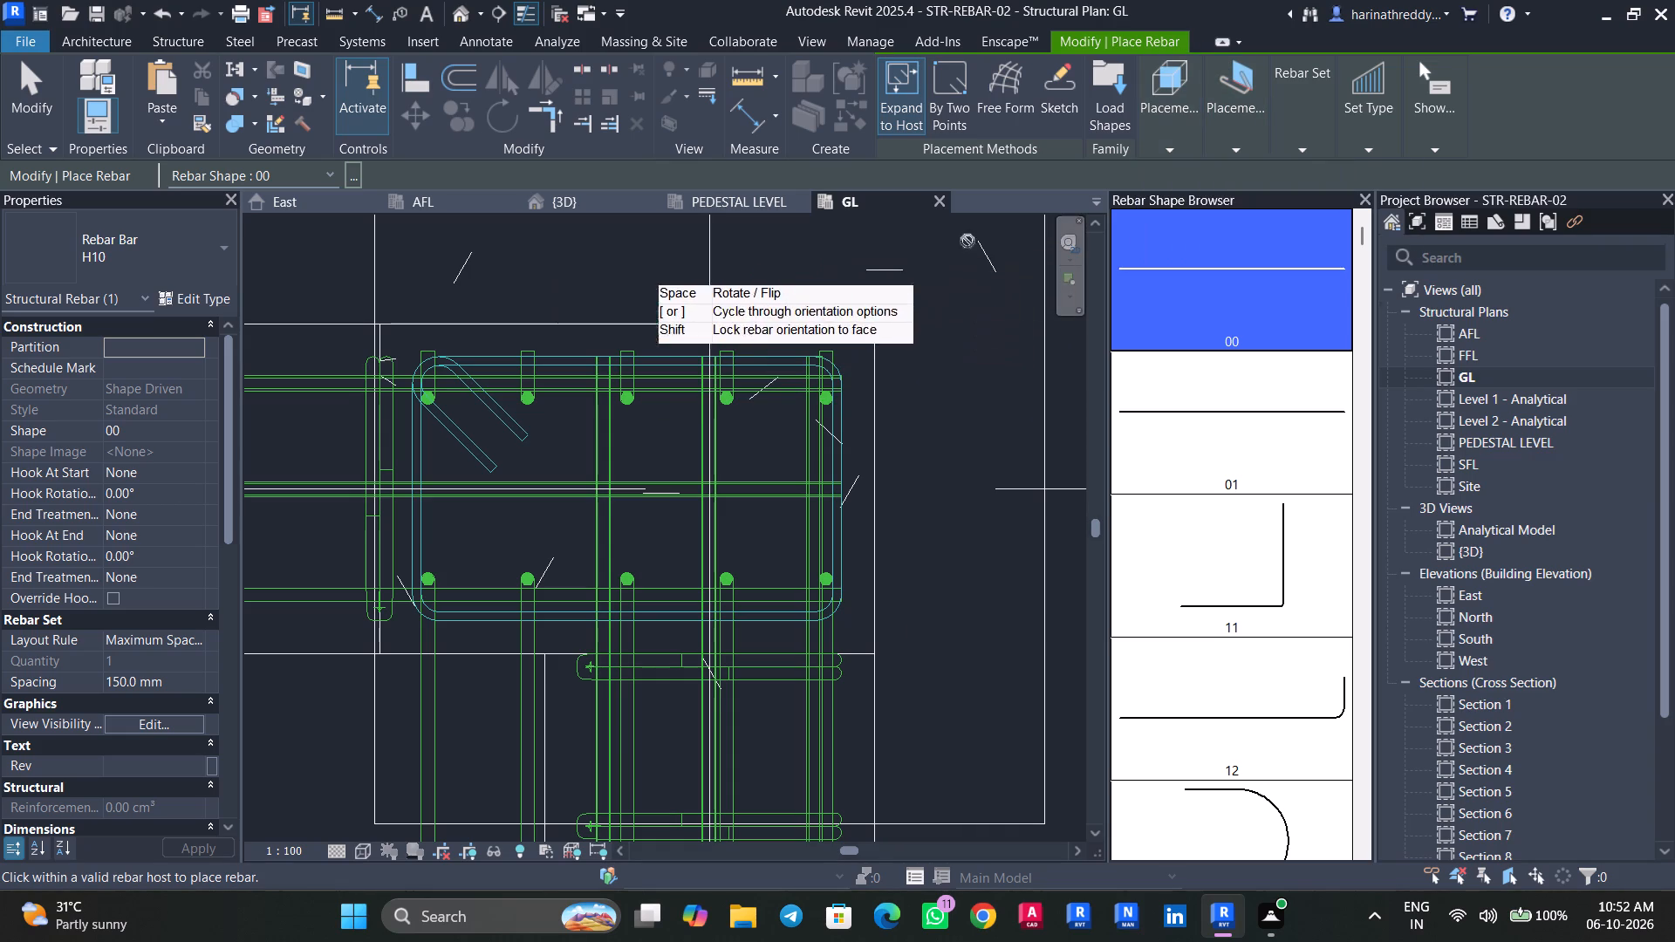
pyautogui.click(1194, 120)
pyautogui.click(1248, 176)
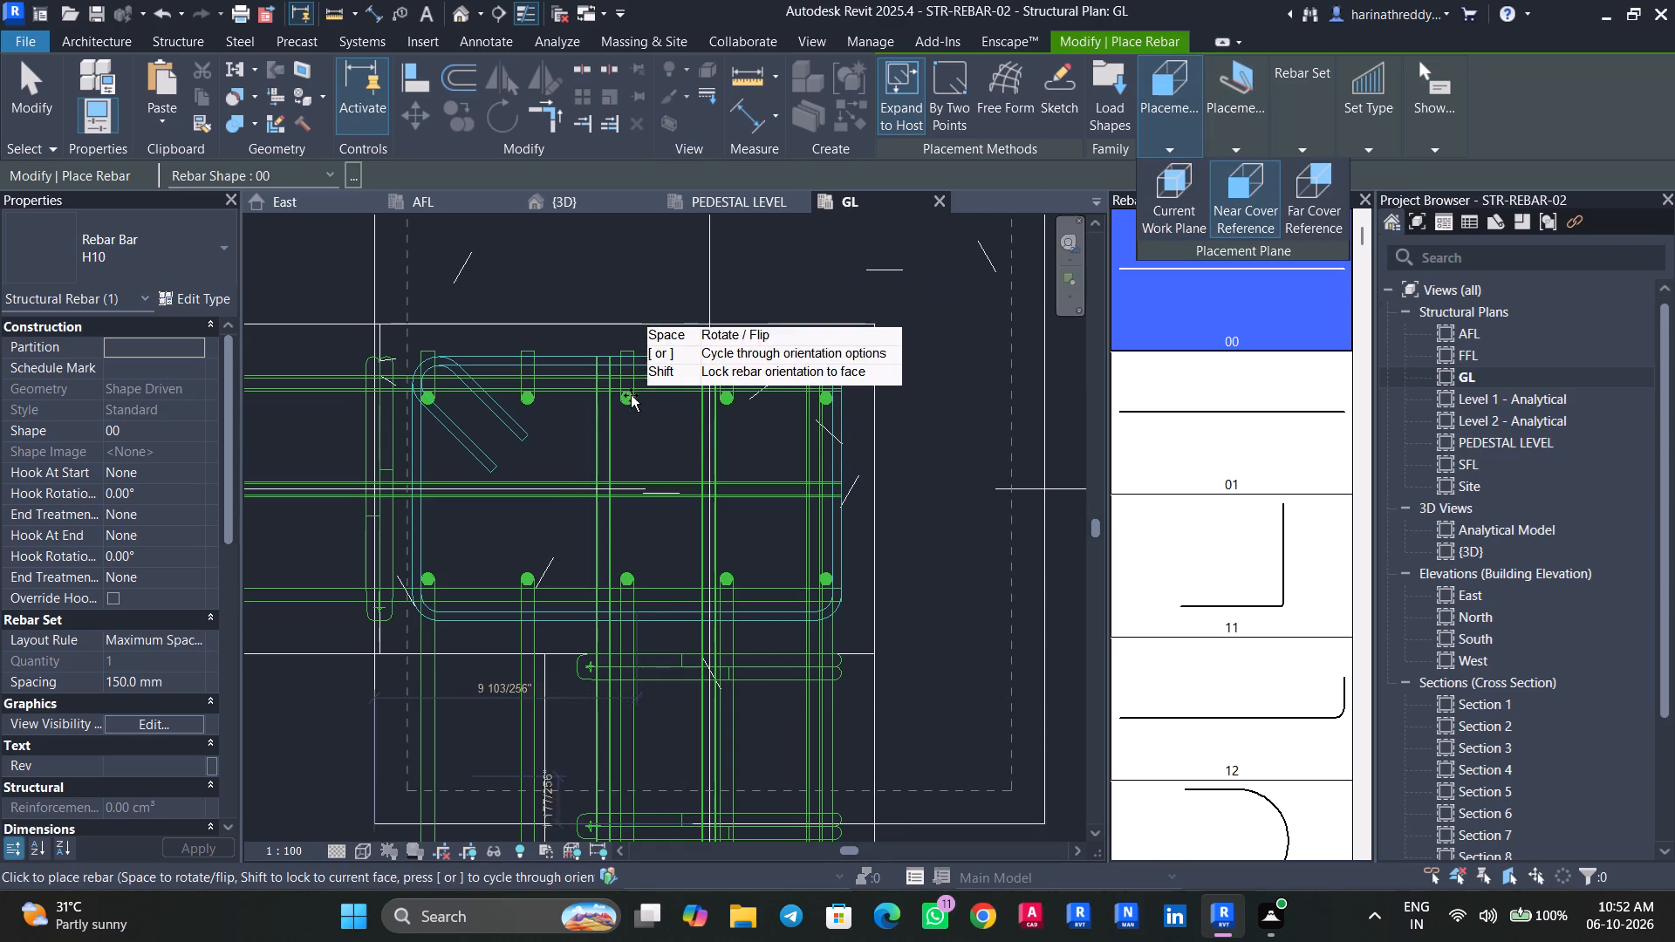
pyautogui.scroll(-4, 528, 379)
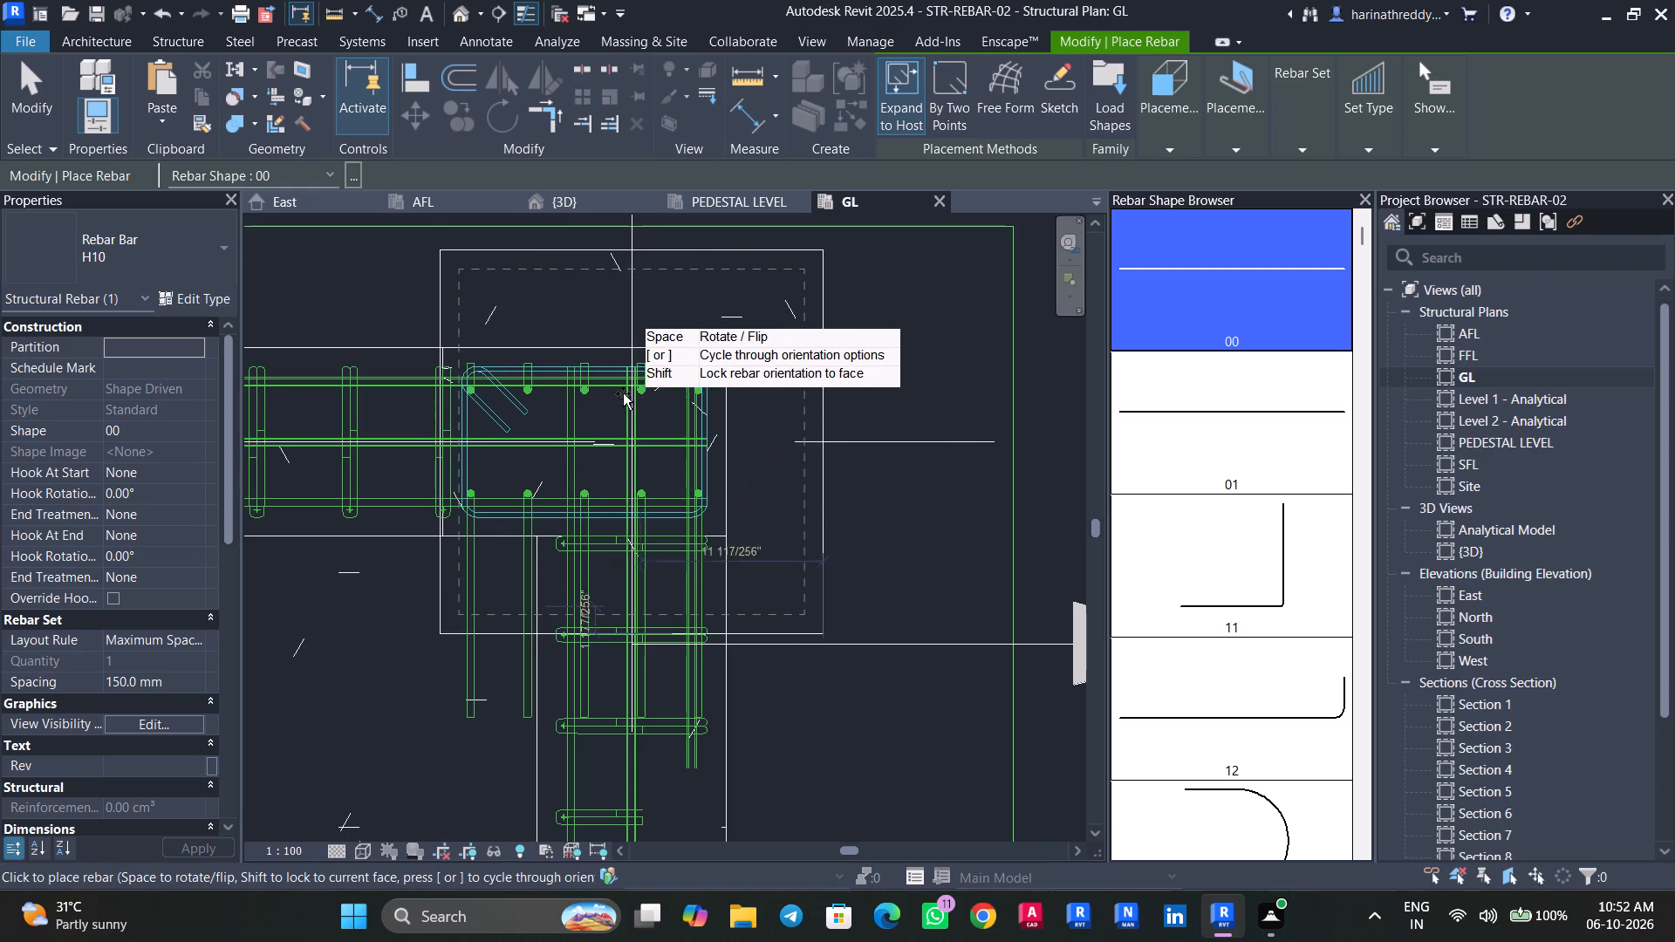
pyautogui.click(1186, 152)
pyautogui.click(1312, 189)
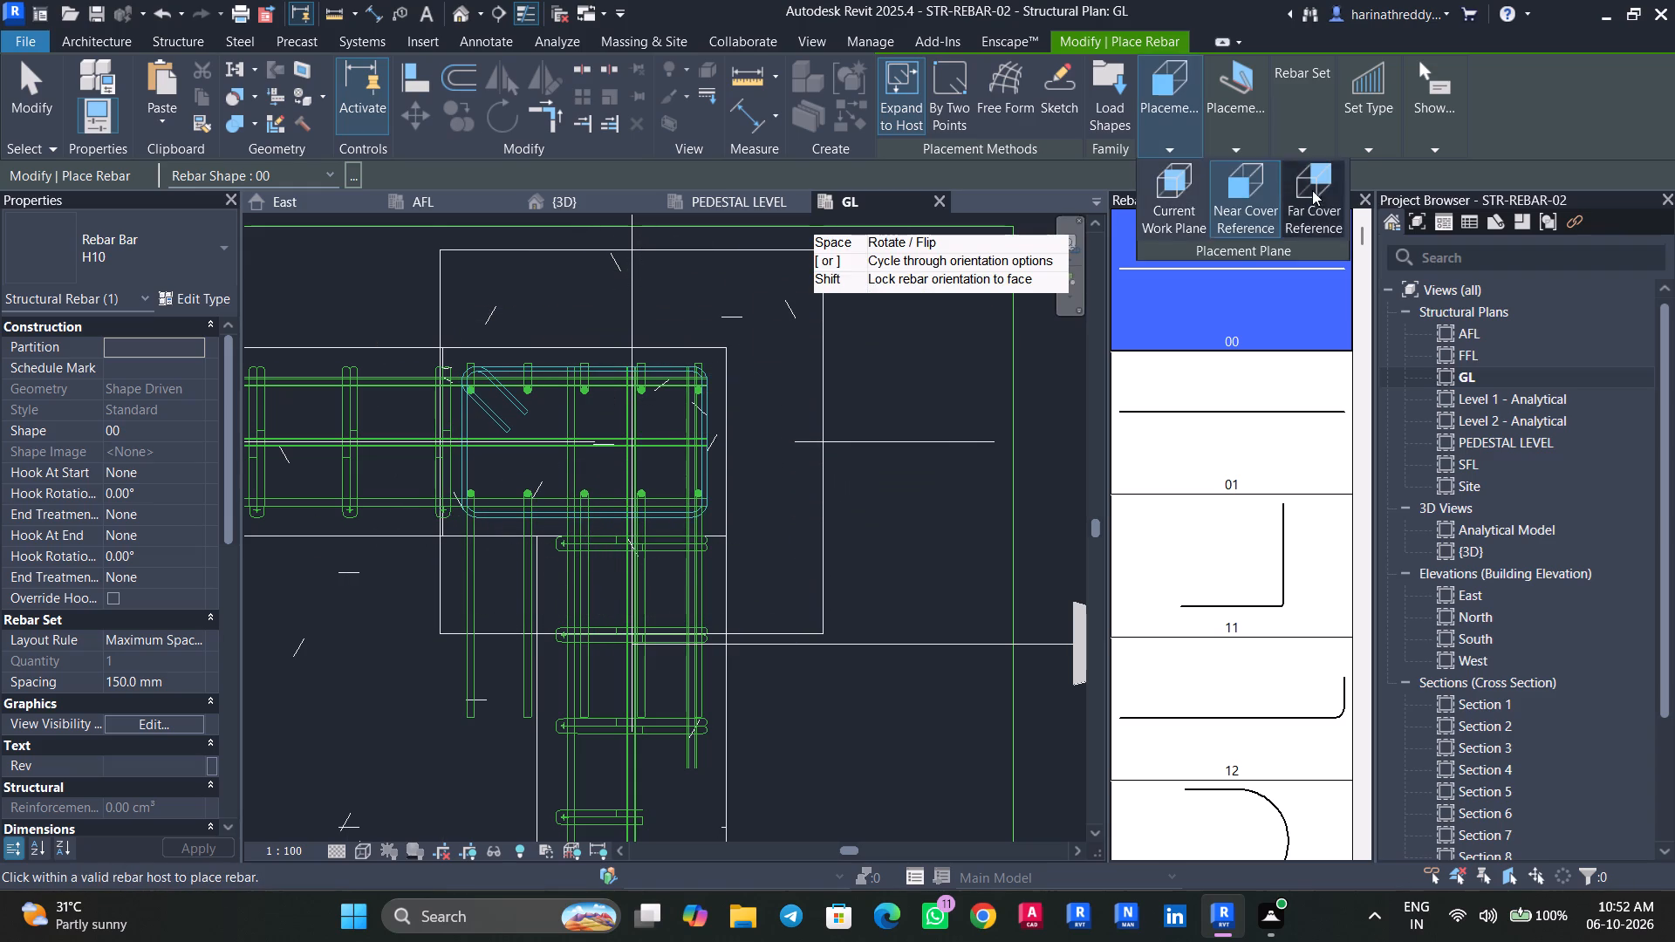
# Set the rebar layout rule to Single.
pyautogui.scroll(3, 508, 399)
pyautogui.scroll(-1, 506, 399)
pyautogui.scroll(11, 461, 384)
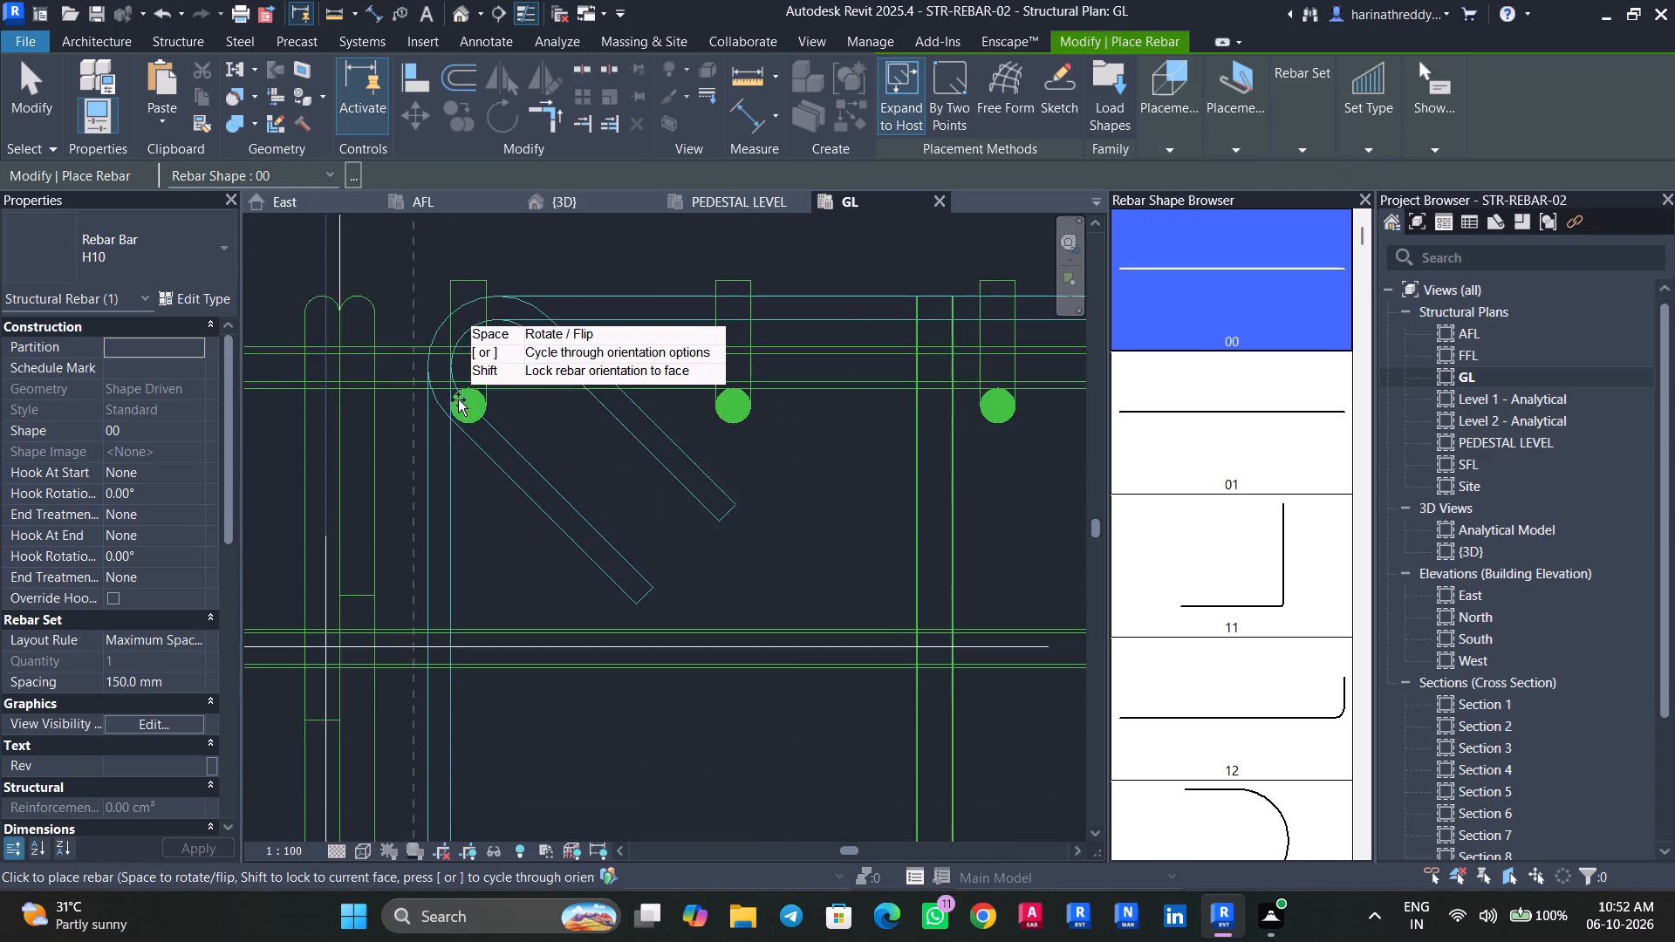
pyautogui.scroll(1, 458, 399)
pyautogui.click(199, 636)
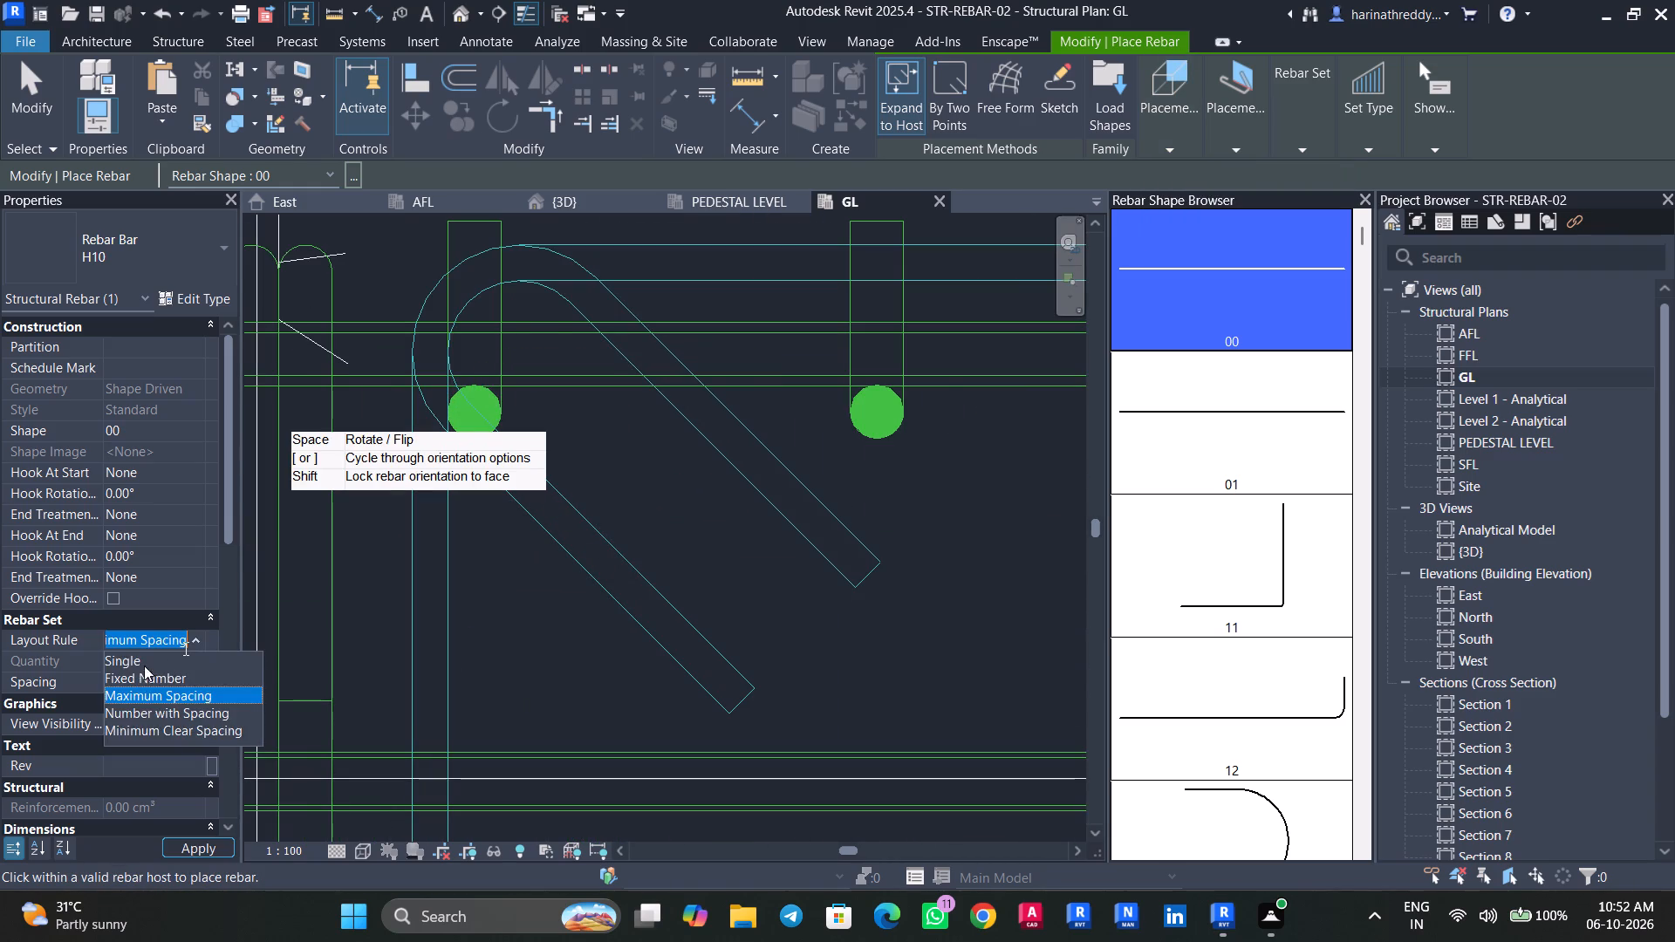
pyautogui.click(144, 664)
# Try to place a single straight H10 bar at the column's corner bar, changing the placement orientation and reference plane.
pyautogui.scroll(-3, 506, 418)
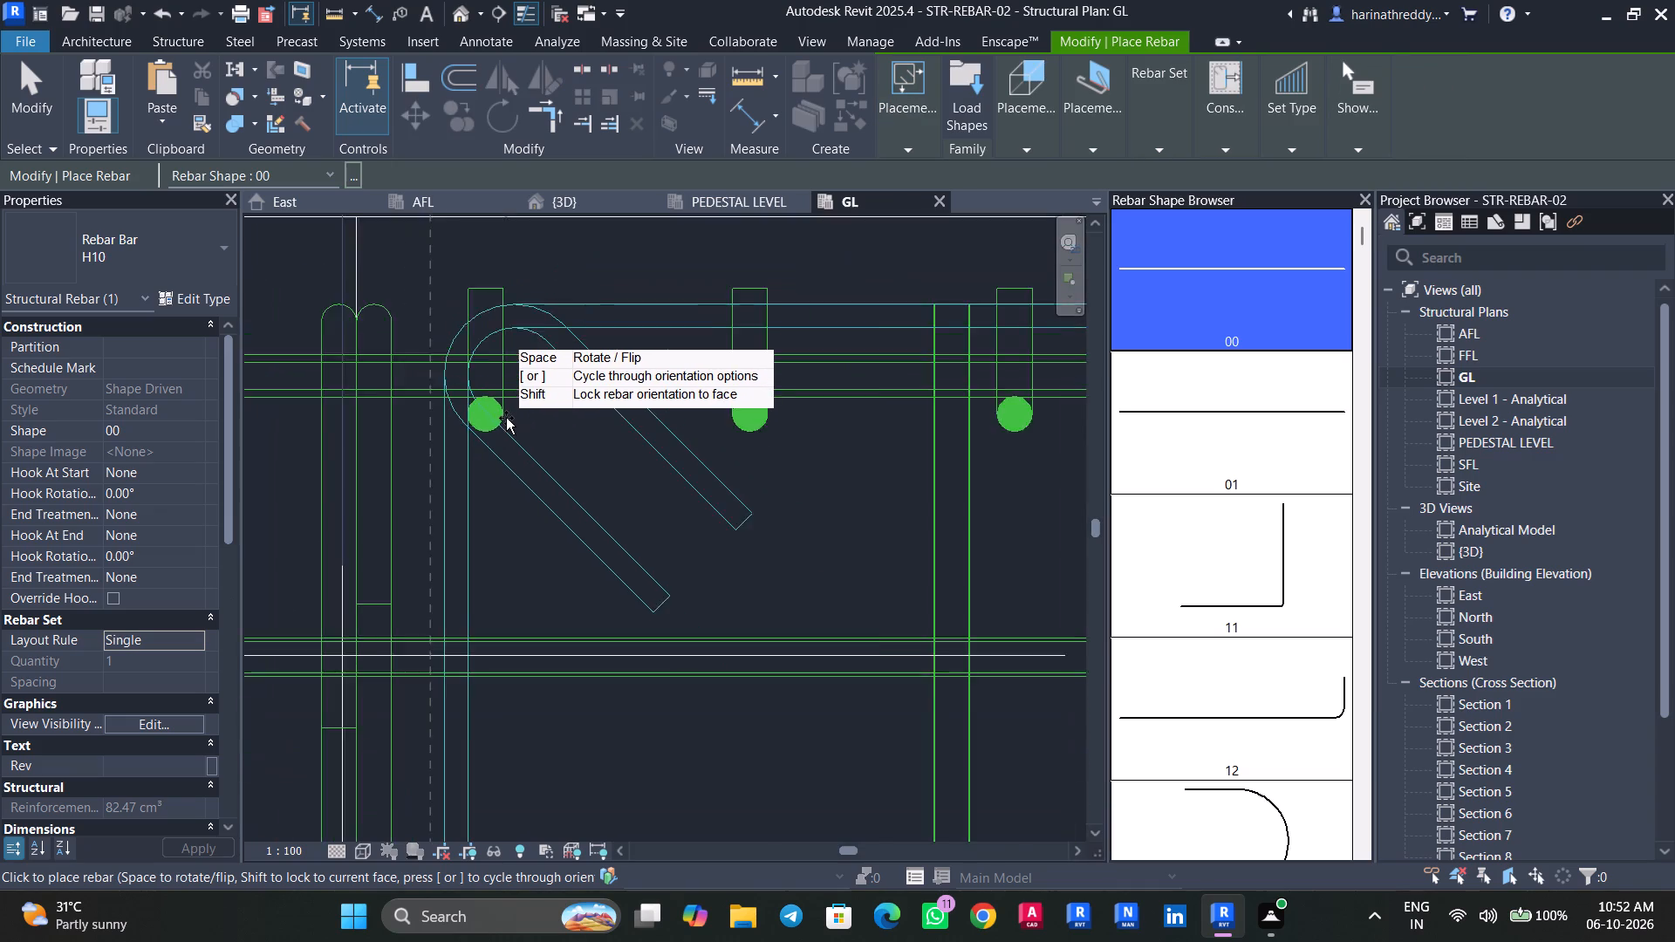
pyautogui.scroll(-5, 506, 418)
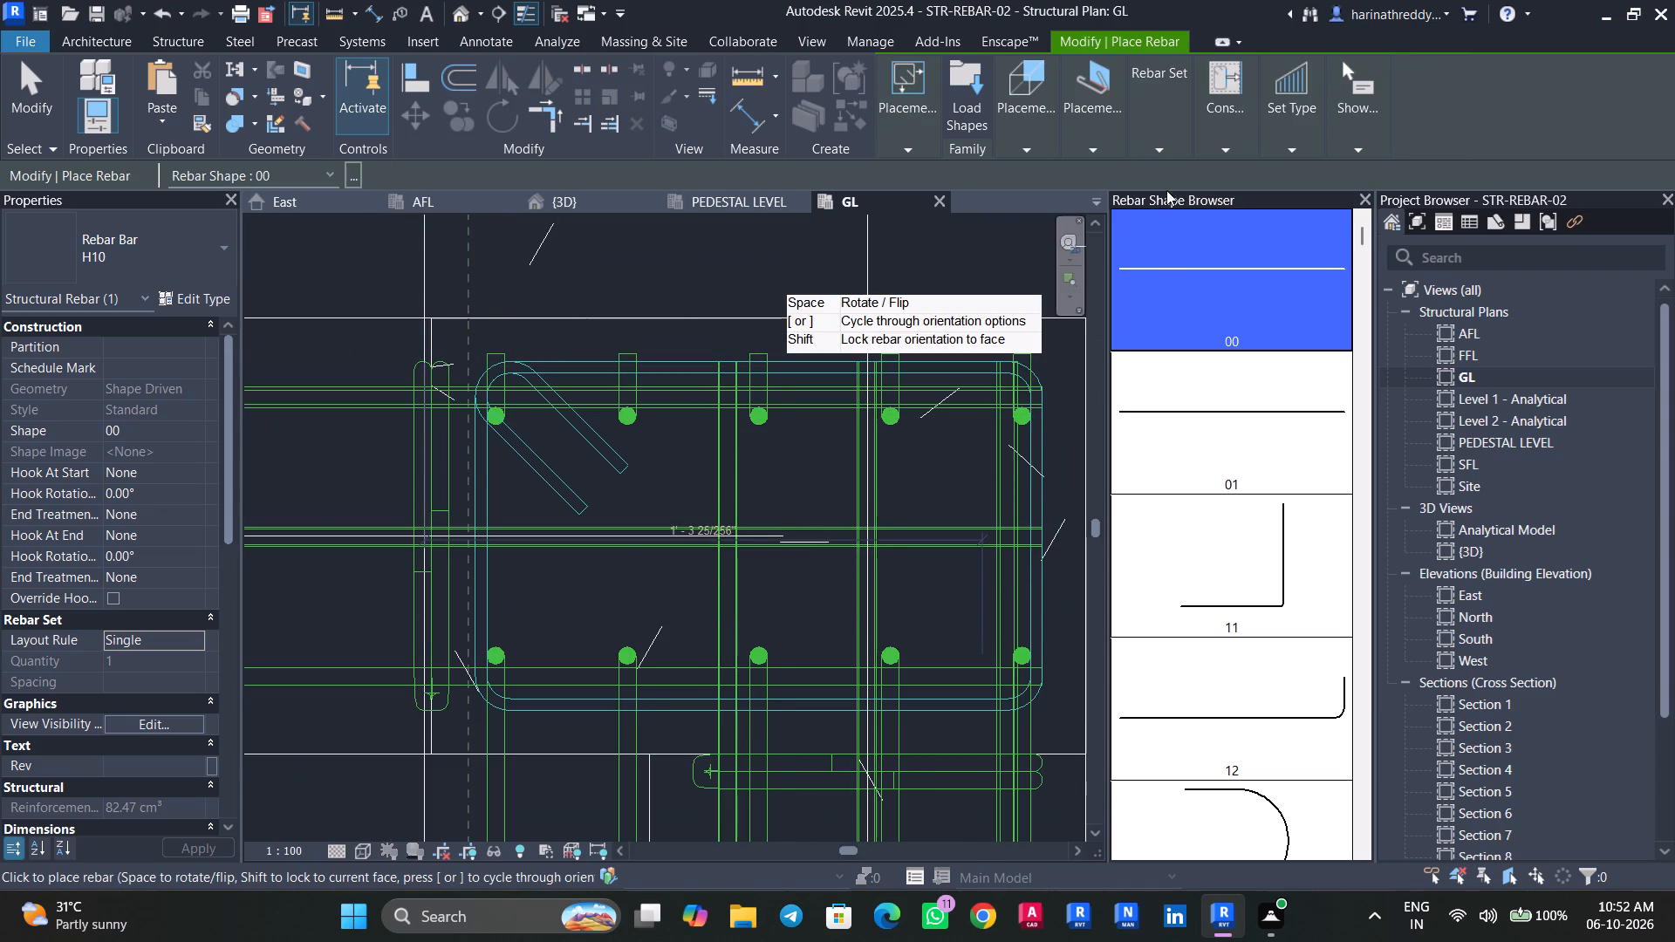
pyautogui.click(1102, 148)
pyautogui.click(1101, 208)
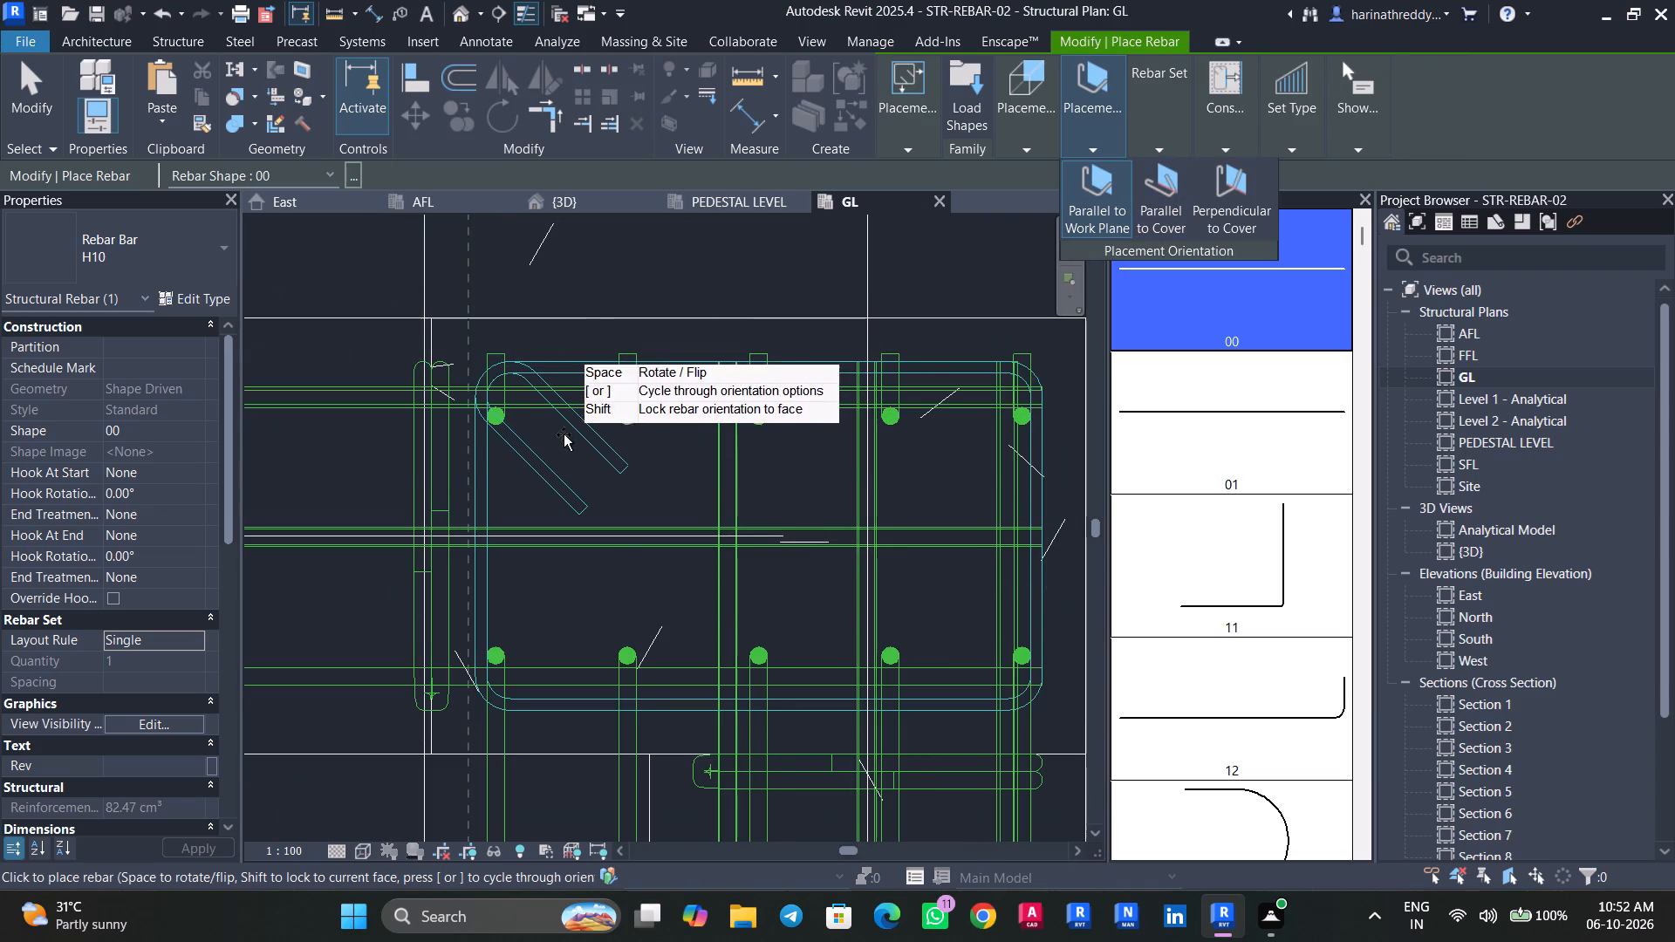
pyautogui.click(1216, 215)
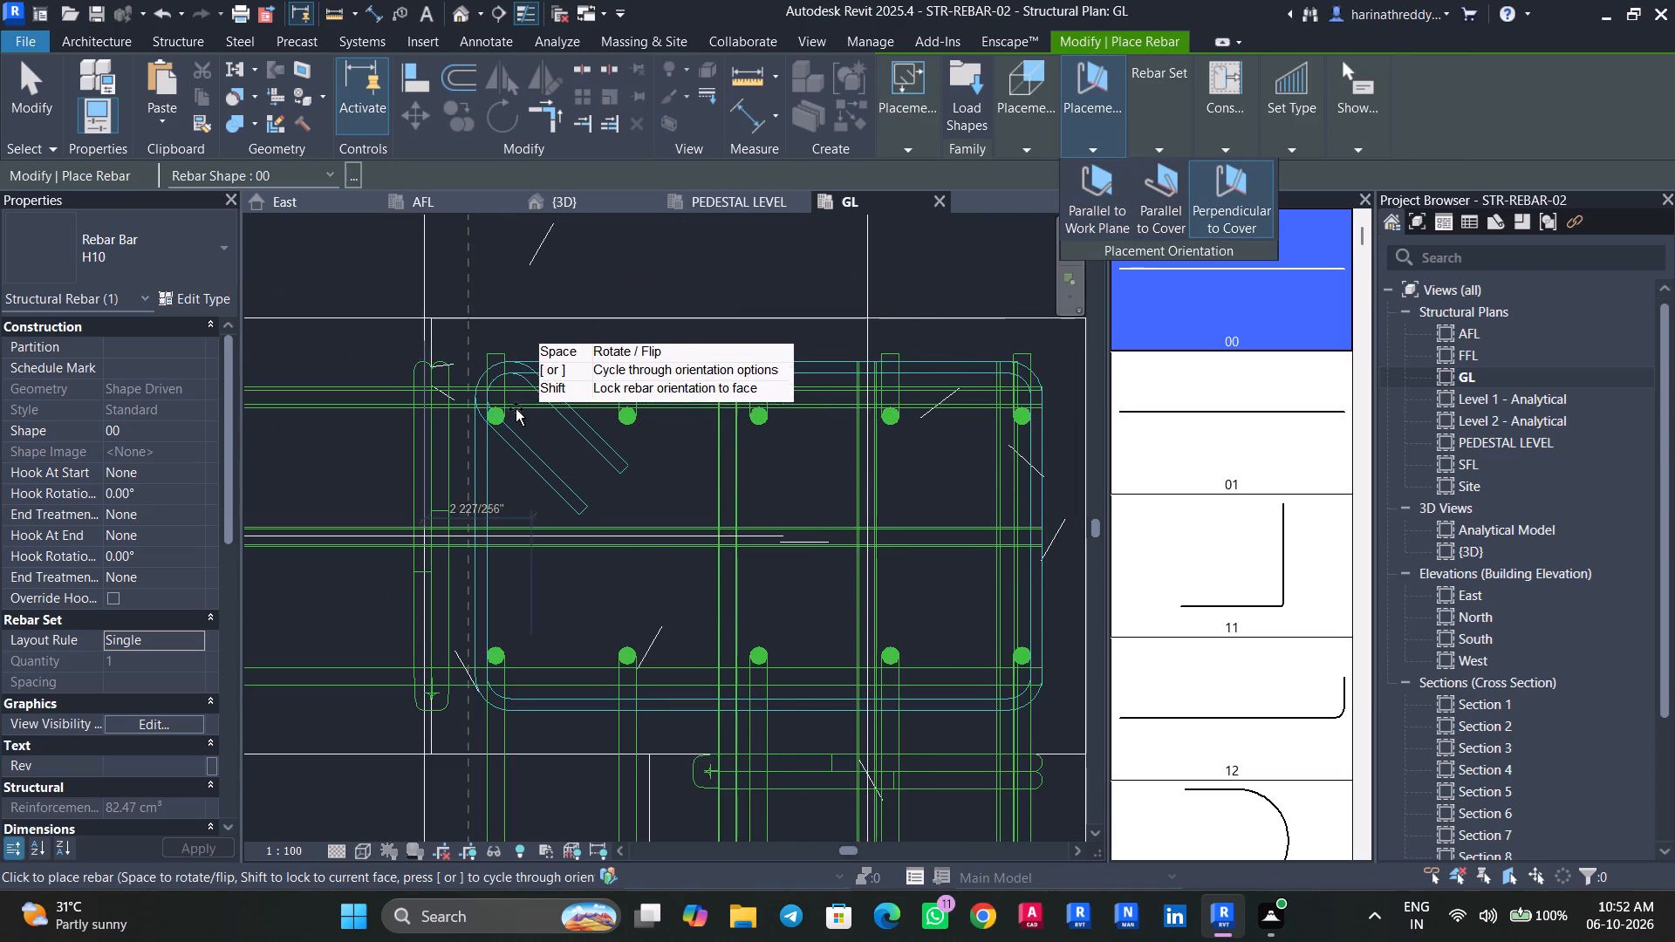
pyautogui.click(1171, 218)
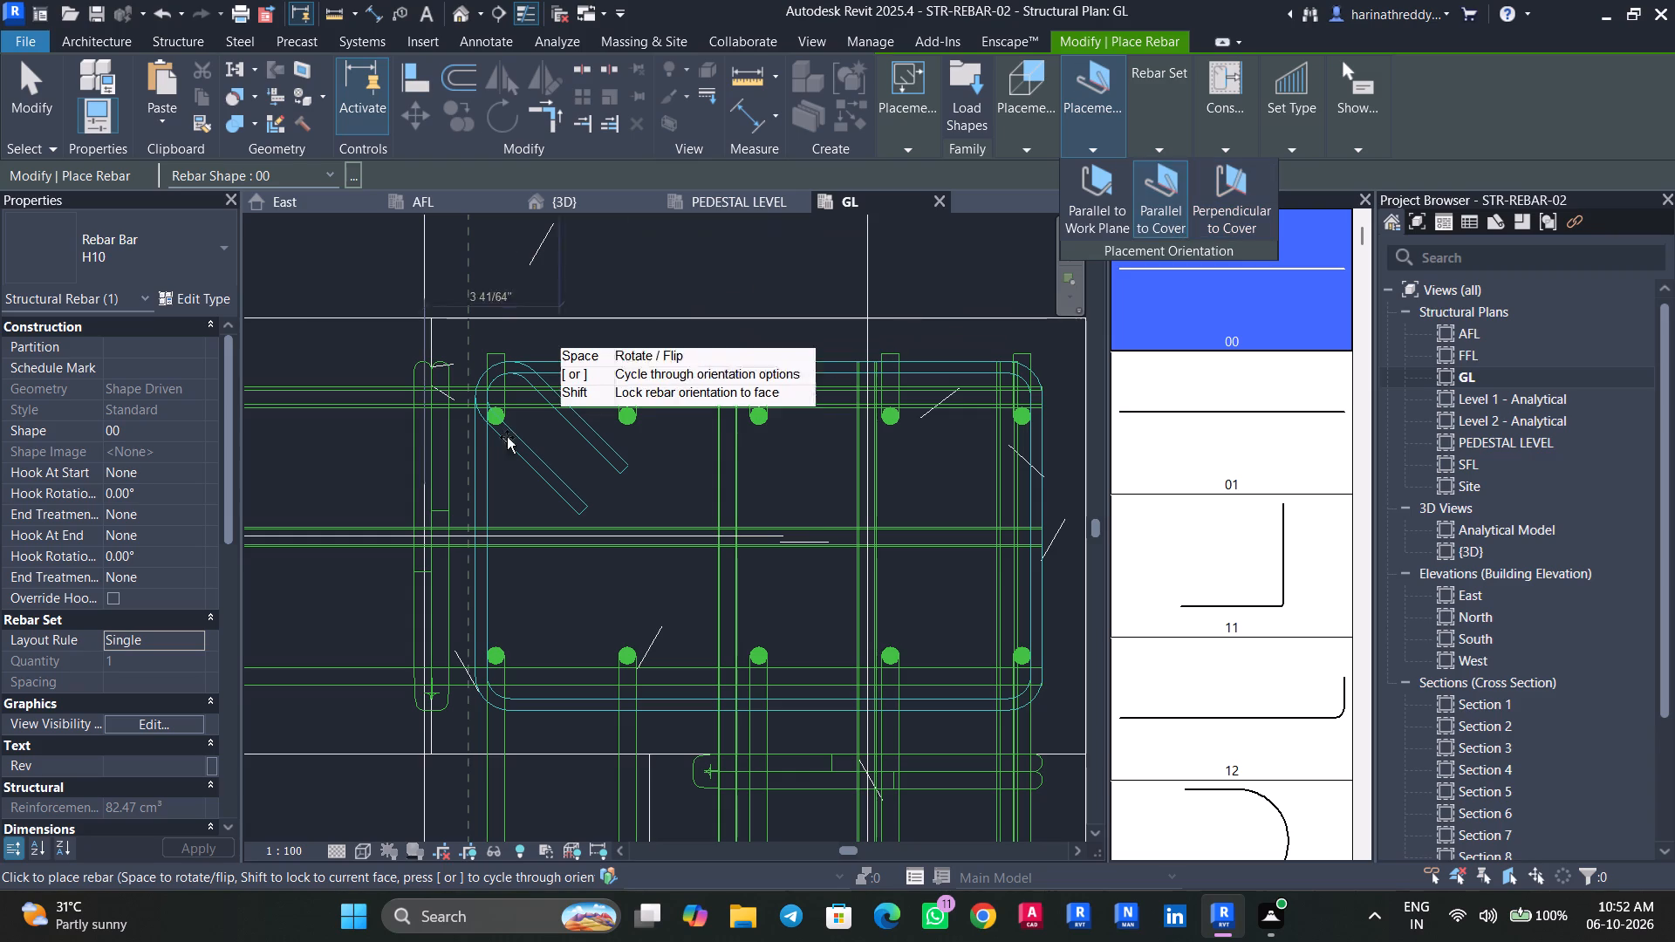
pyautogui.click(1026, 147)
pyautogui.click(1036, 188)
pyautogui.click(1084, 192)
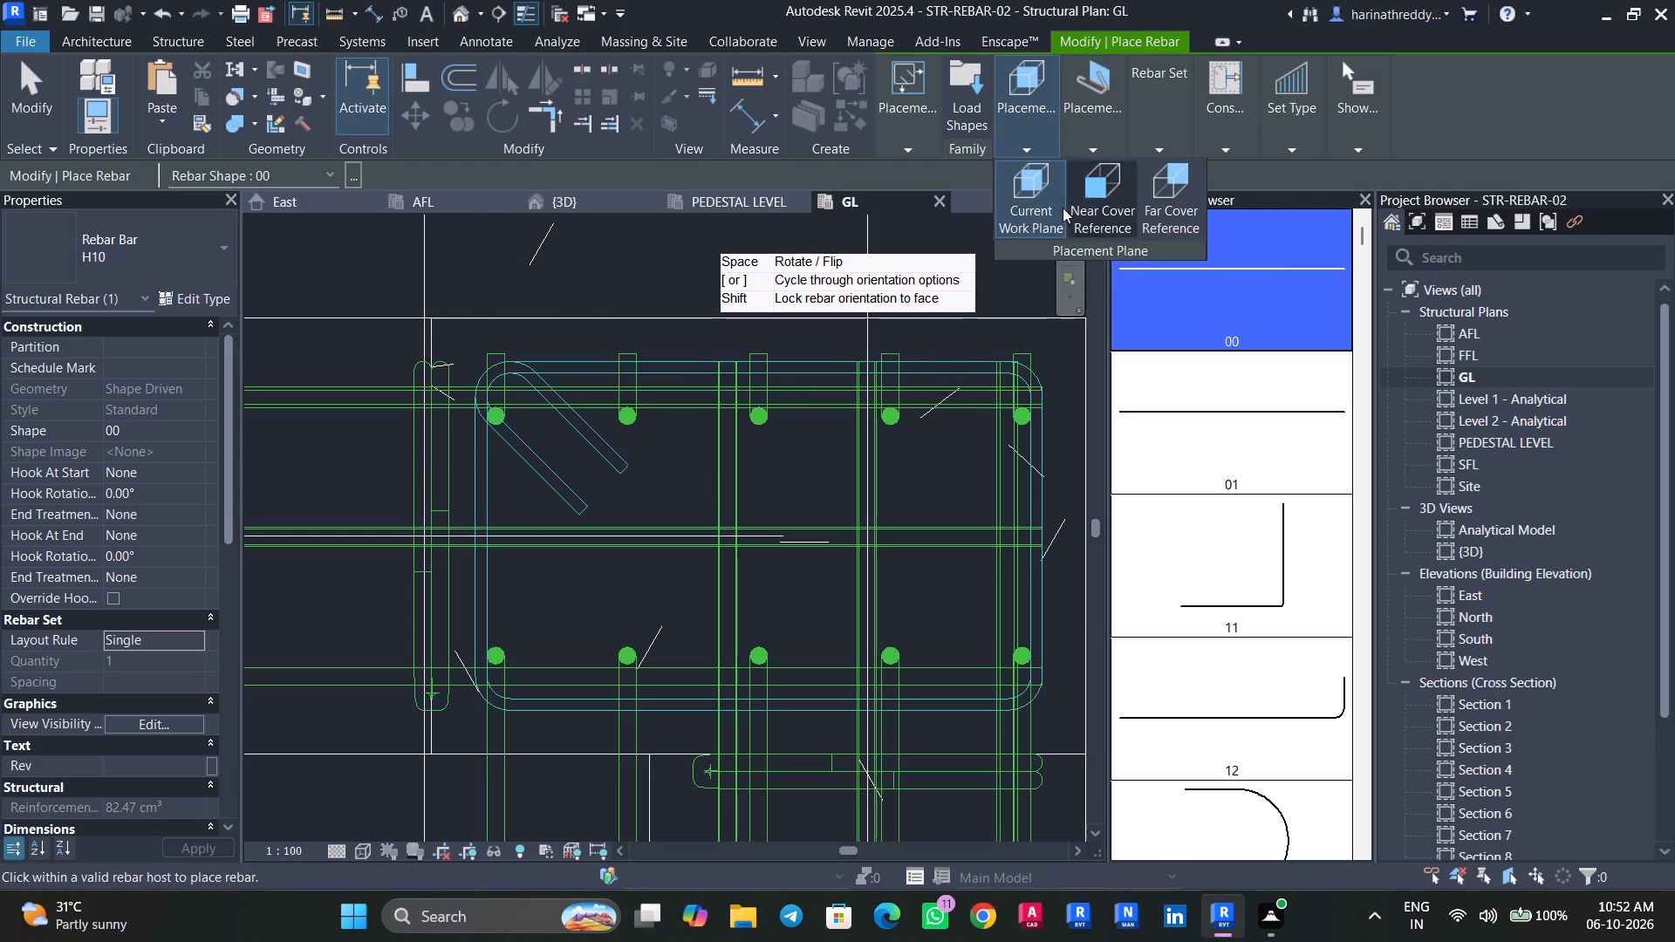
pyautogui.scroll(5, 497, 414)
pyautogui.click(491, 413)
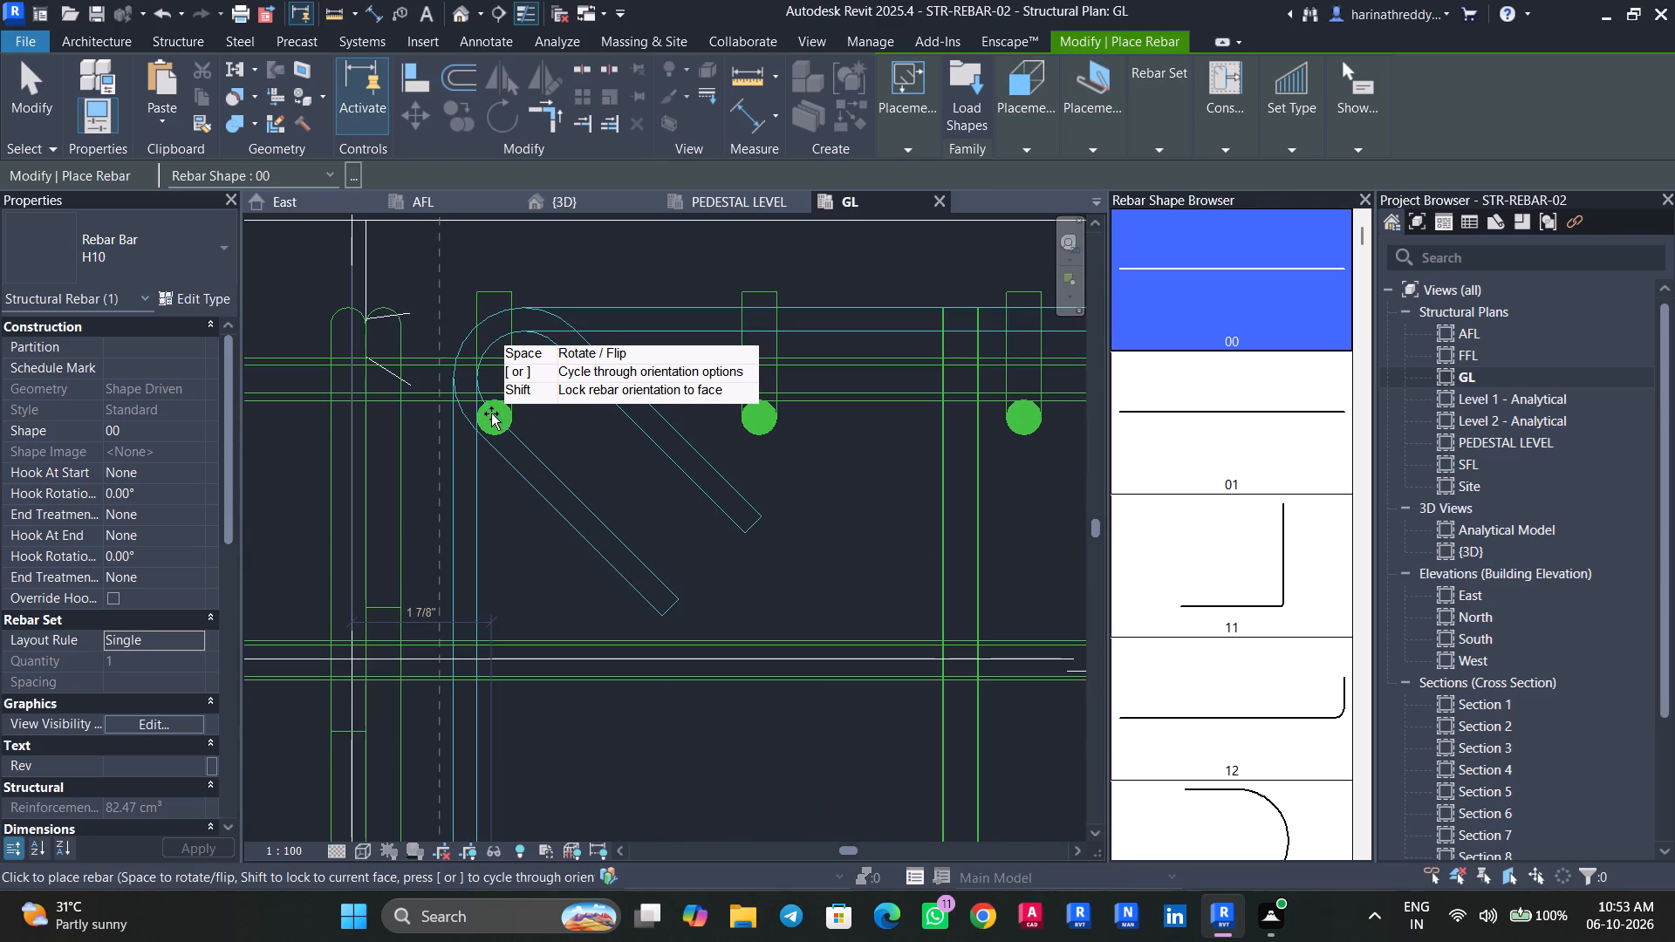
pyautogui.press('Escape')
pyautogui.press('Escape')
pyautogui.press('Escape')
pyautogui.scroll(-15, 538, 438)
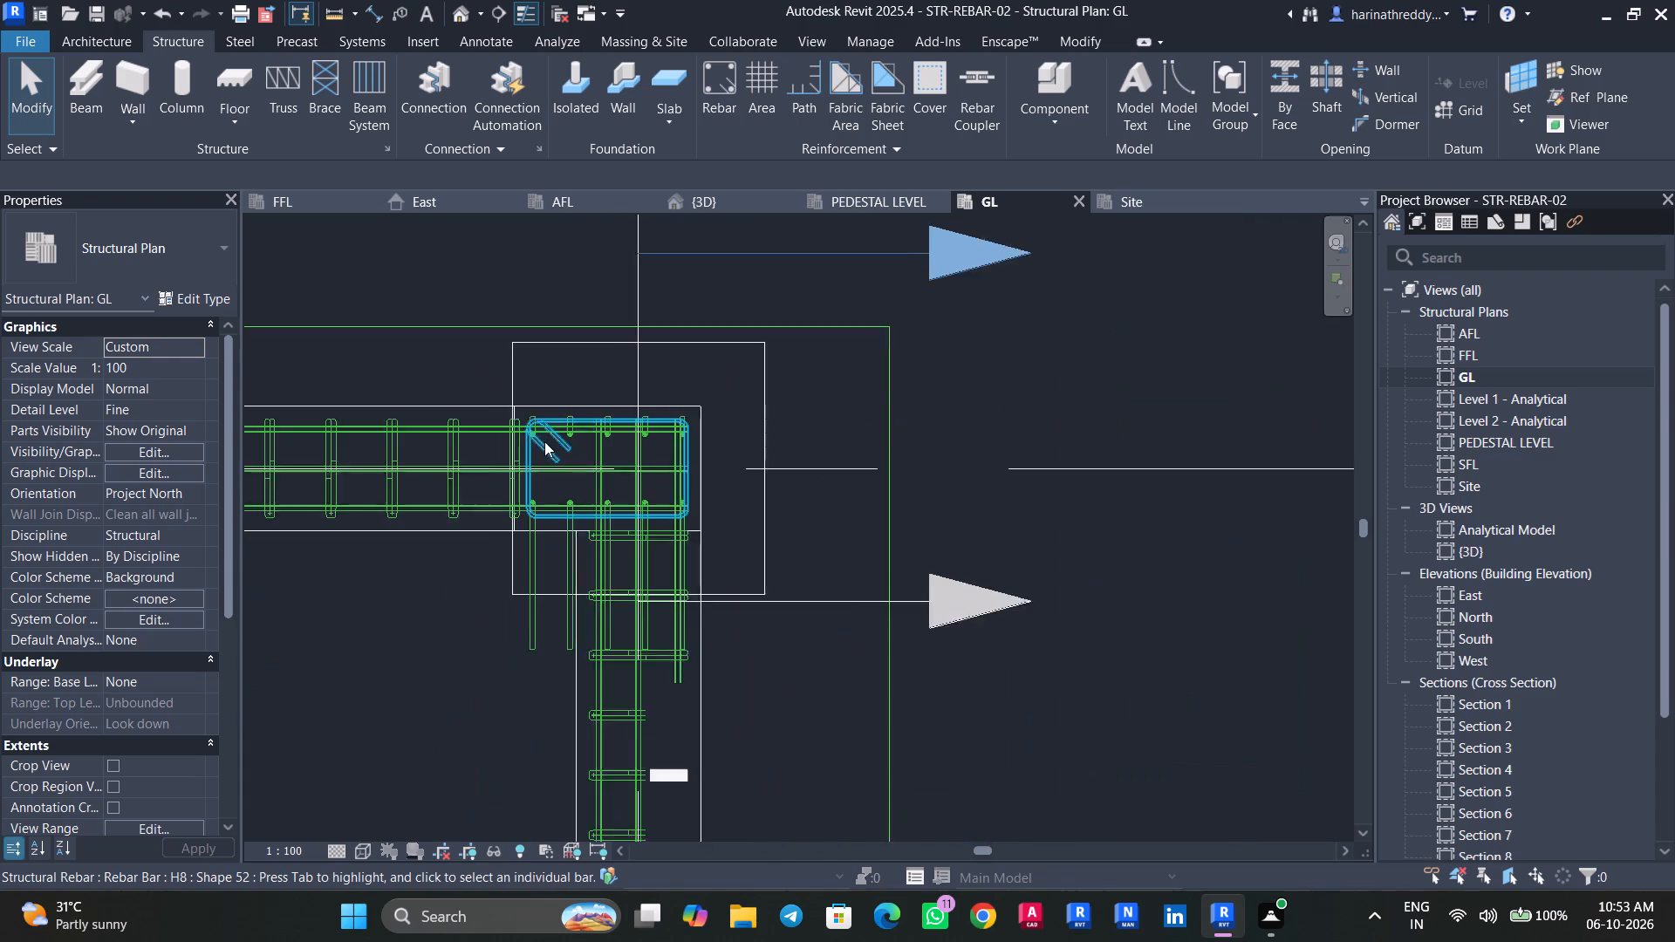
# Examine the column and beam reinforcement around GL in the 3D view.
pyautogui.click(468, 13)
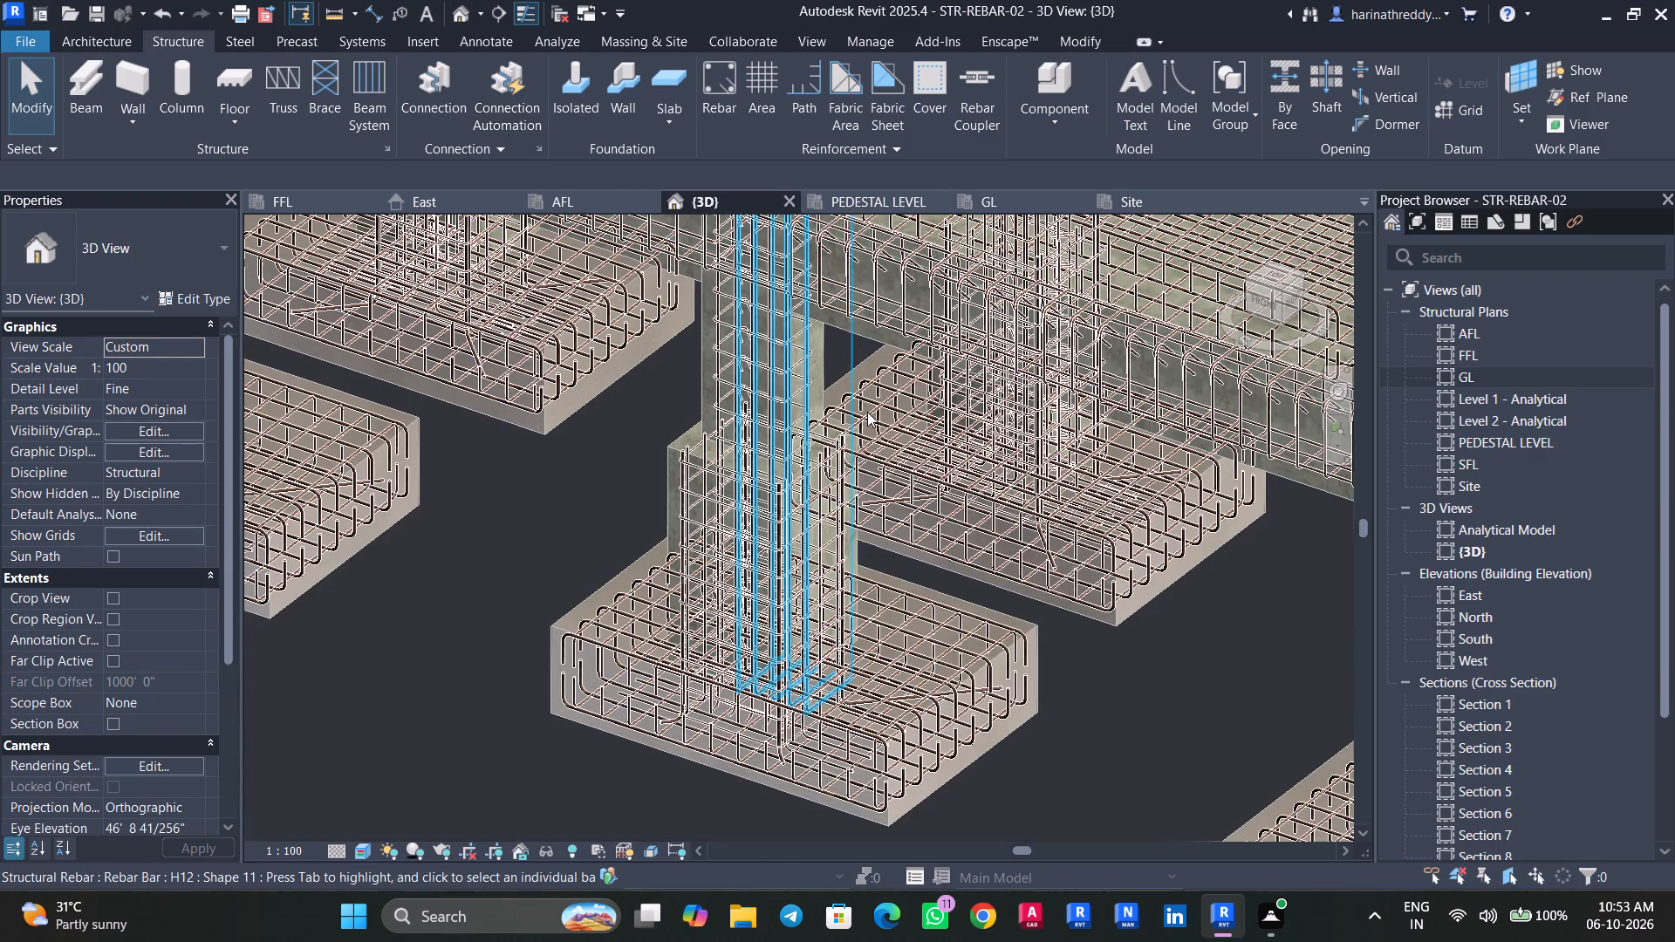
pyautogui.scroll(-5, 1111, 664)
pyautogui.moveTo(1107, 663); pyautogui.dragTo(589, 679, button='middle')
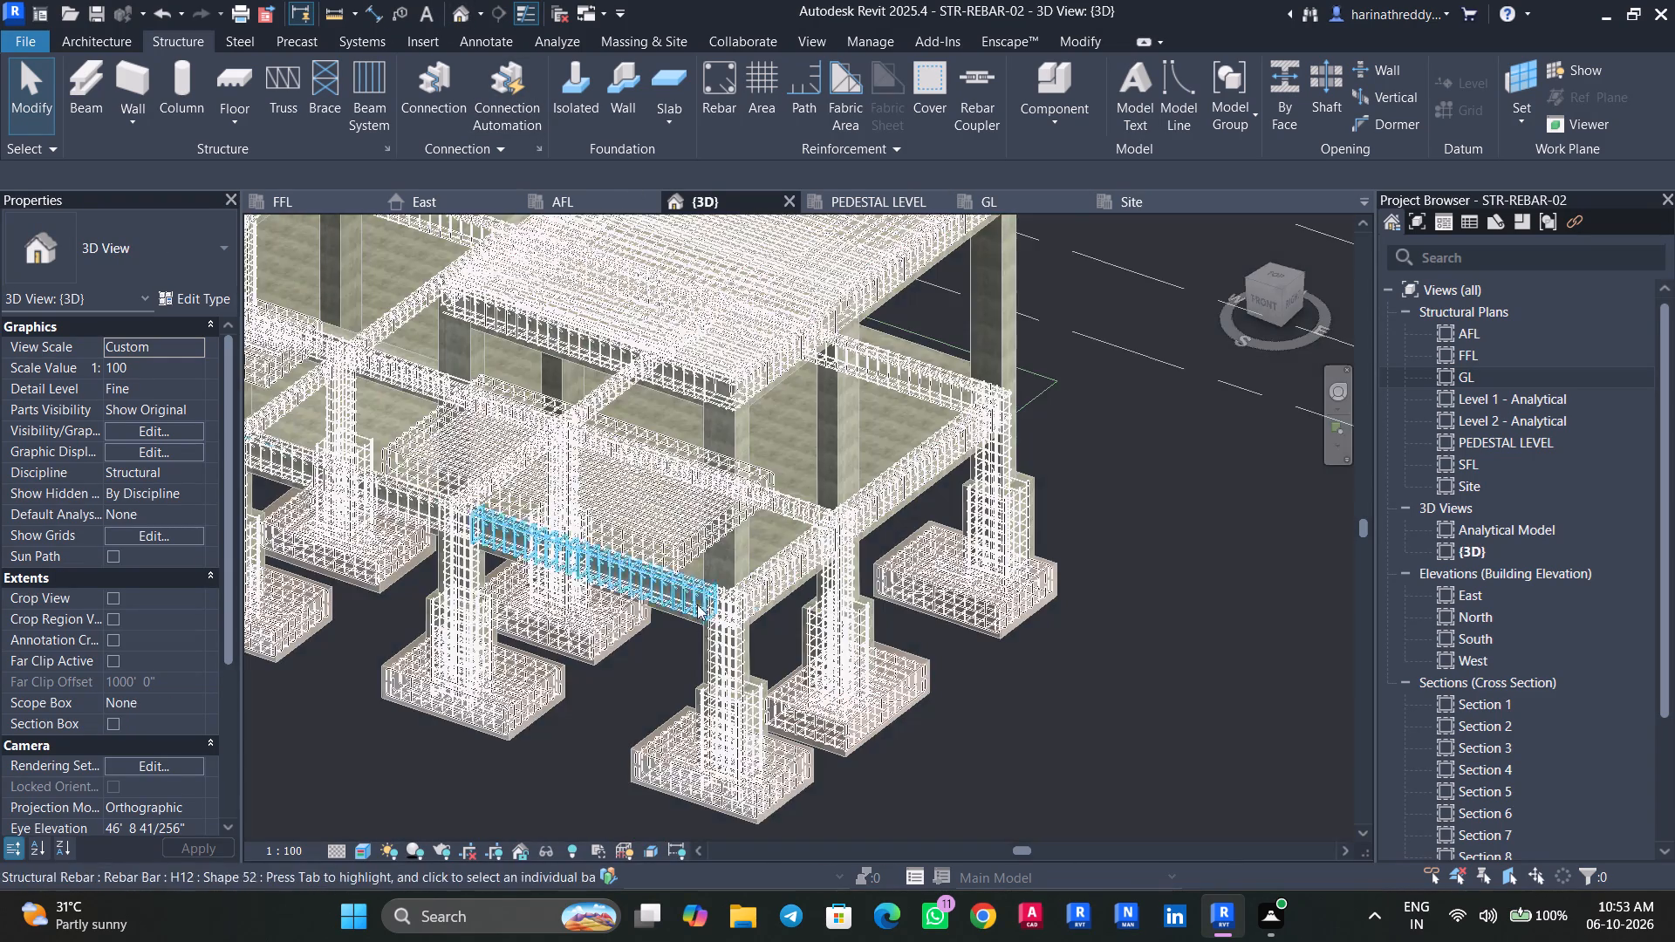
pyautogui.scroll(9, 714, 589)
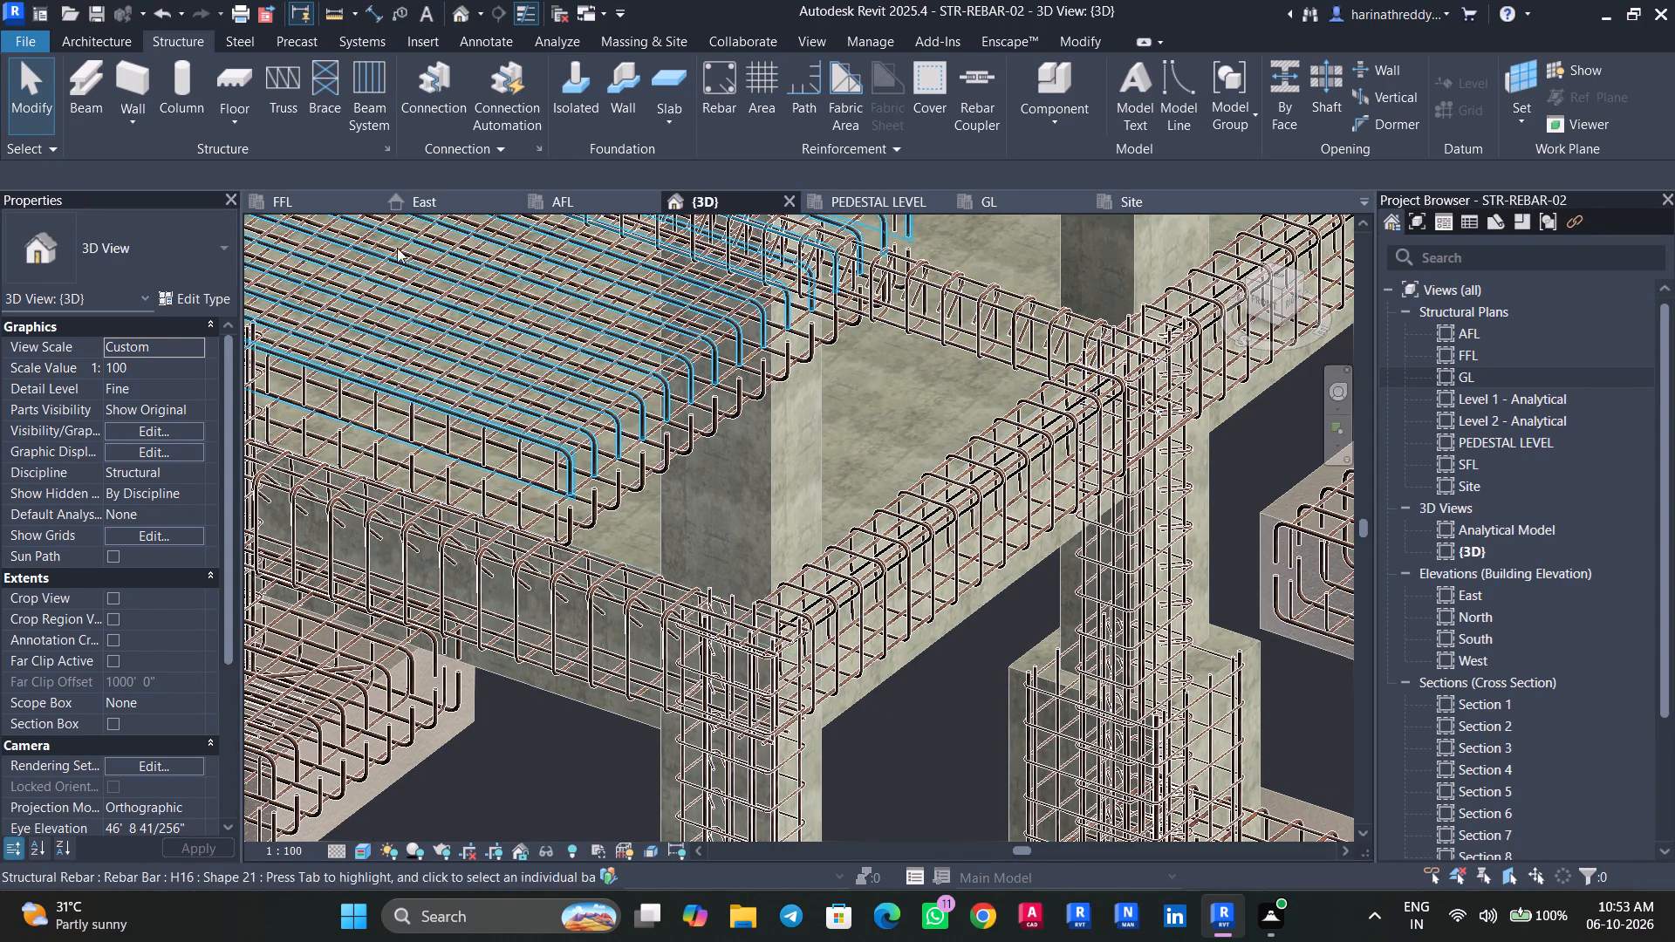
pyautogui.scroll(-4, 1436, 792)
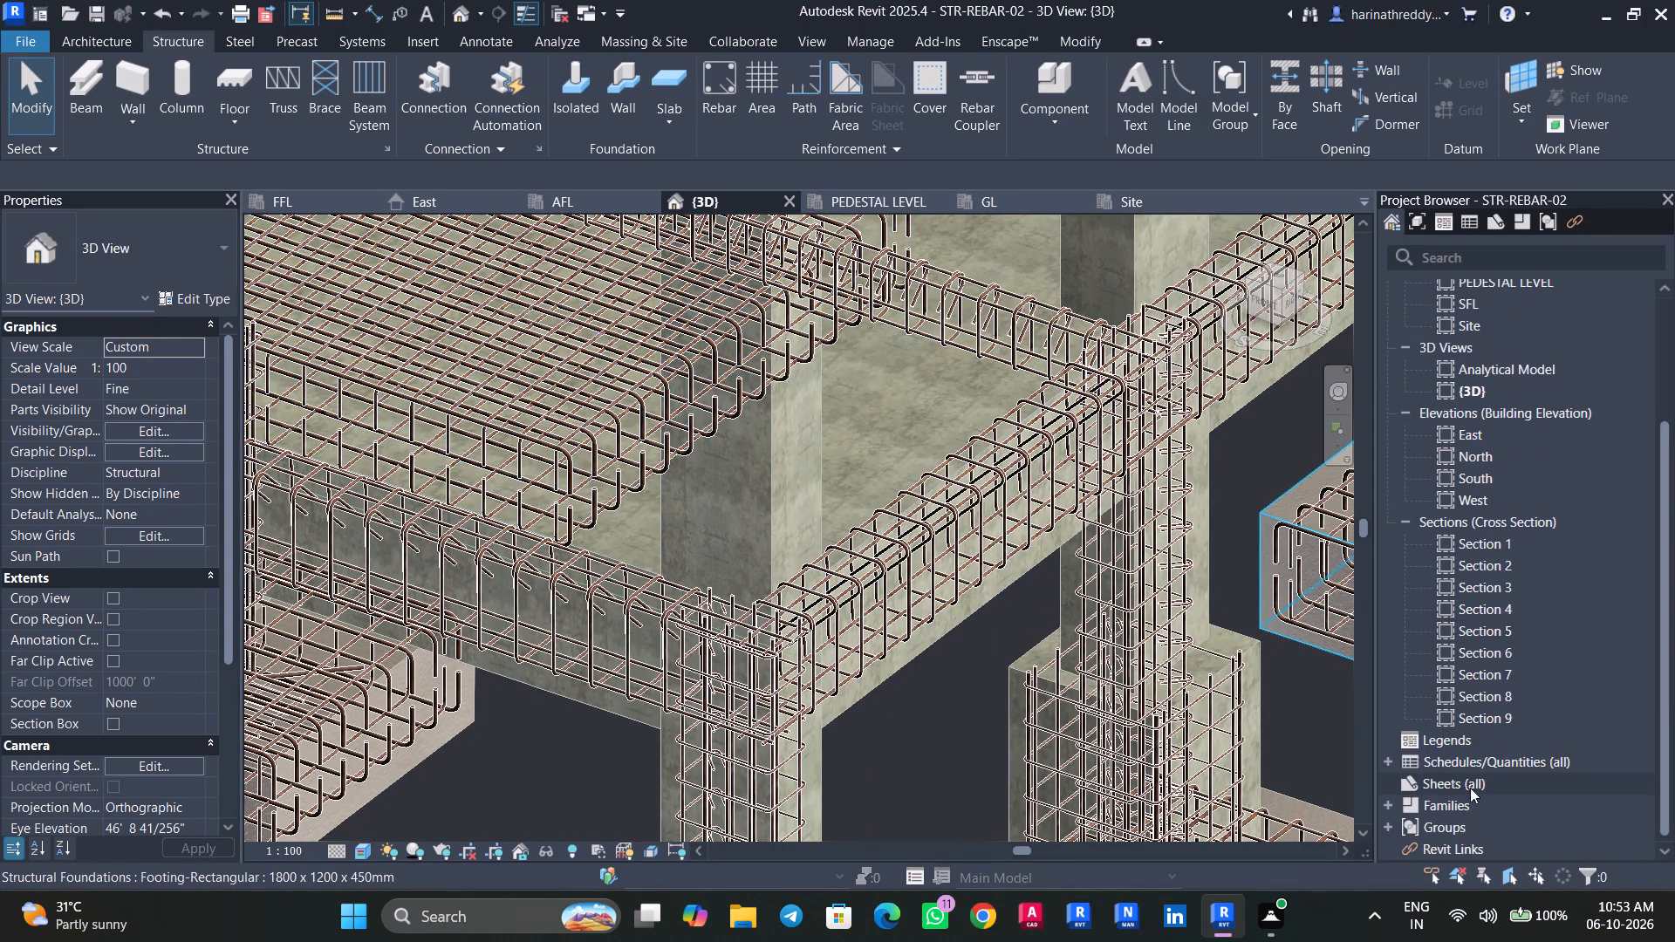
# Open Section 9 and start a sketched rebar hosted in the 300 x 450mm column above GL.
pyautogui.doubleClick(1502, 713)
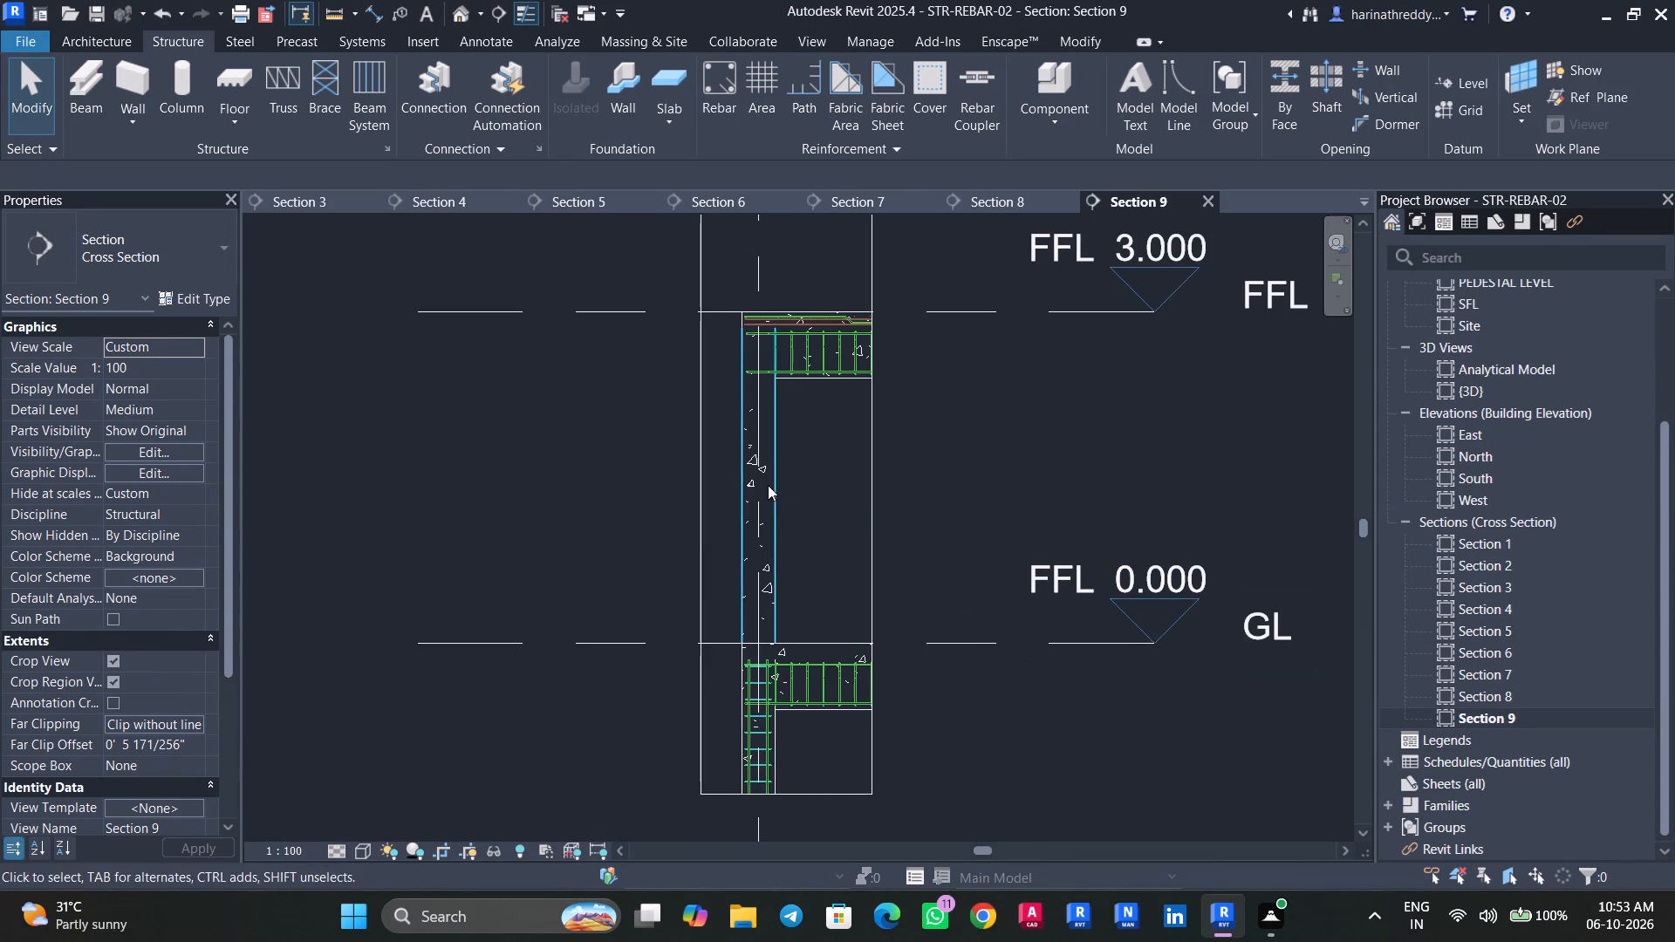
pyautogui.click(768, 485)
pyautogui.scroll(9, 728, 294)
pyautogui.press('Escape')
pyautogui.press('Escape')
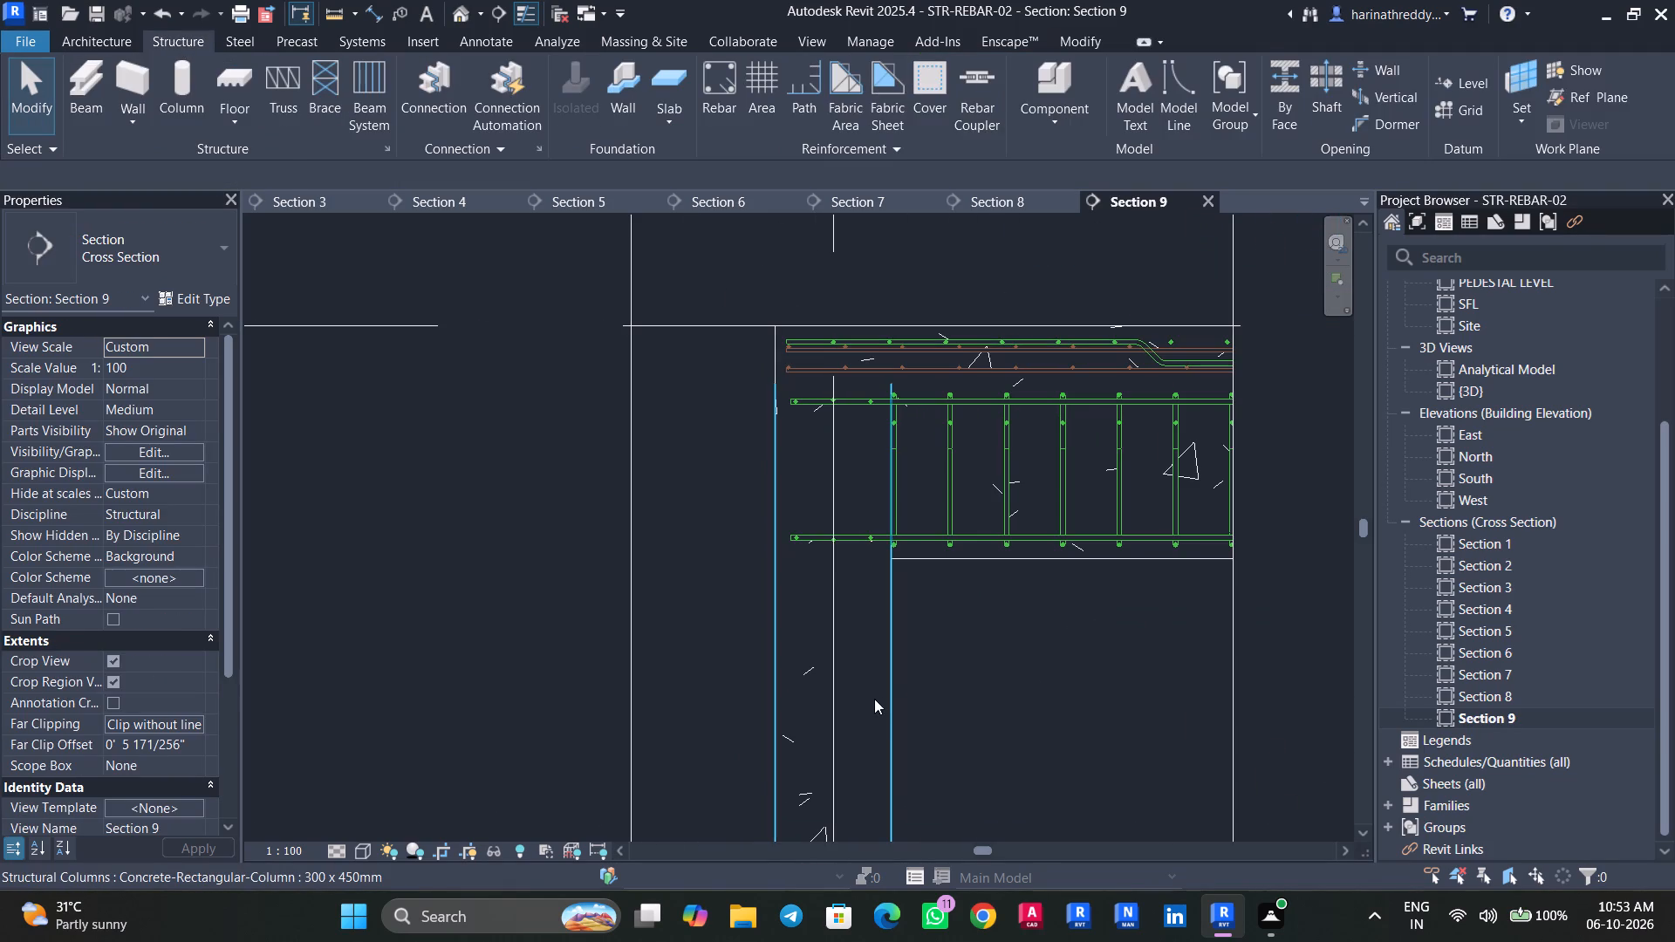
pyautogui.click(874, 699)
pyautogui.moveTo(924, 723); pyautogui.dragTo(922, 240, button='middle')
pyautogui.scroll(1, 950, 585)
pyautogui.moveTo(949, 584); pyautogui.dragTo(970, 157, button='middle')
pyautogui.moveTo(925, 523); pyautogui.dragTo(924, 436, button='middle')
pyautogui.click(1120, 99)
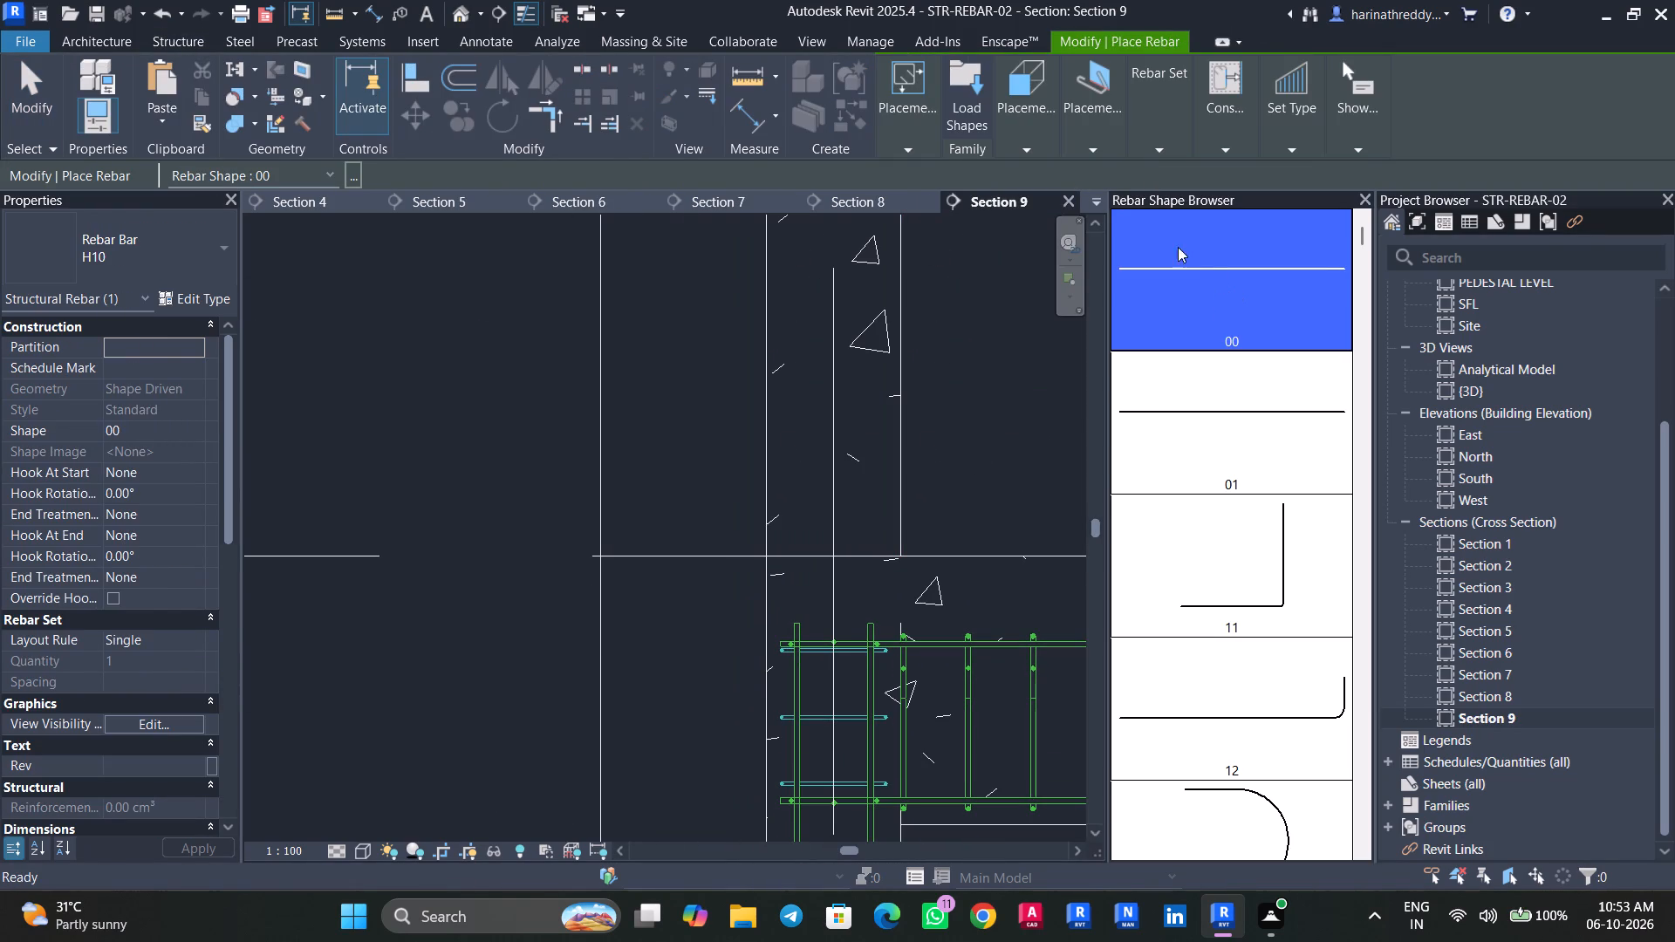
pyautogui.click(928, 150)
pyautogui.click(1055, 209)
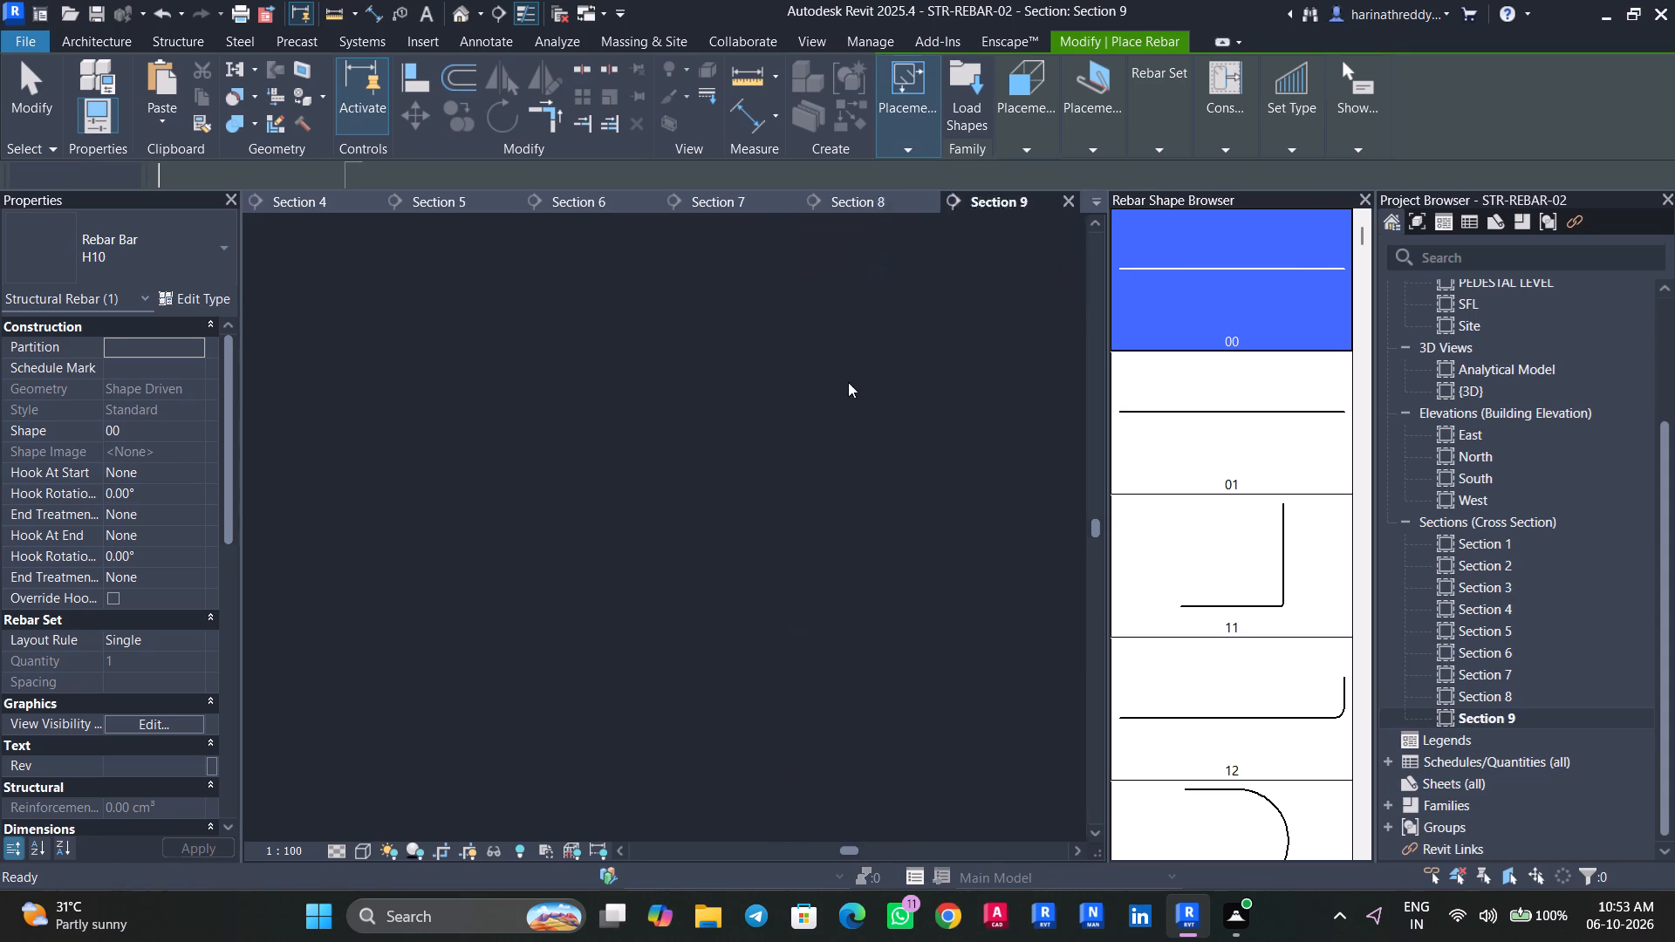
pyautogui.click(900, 419)
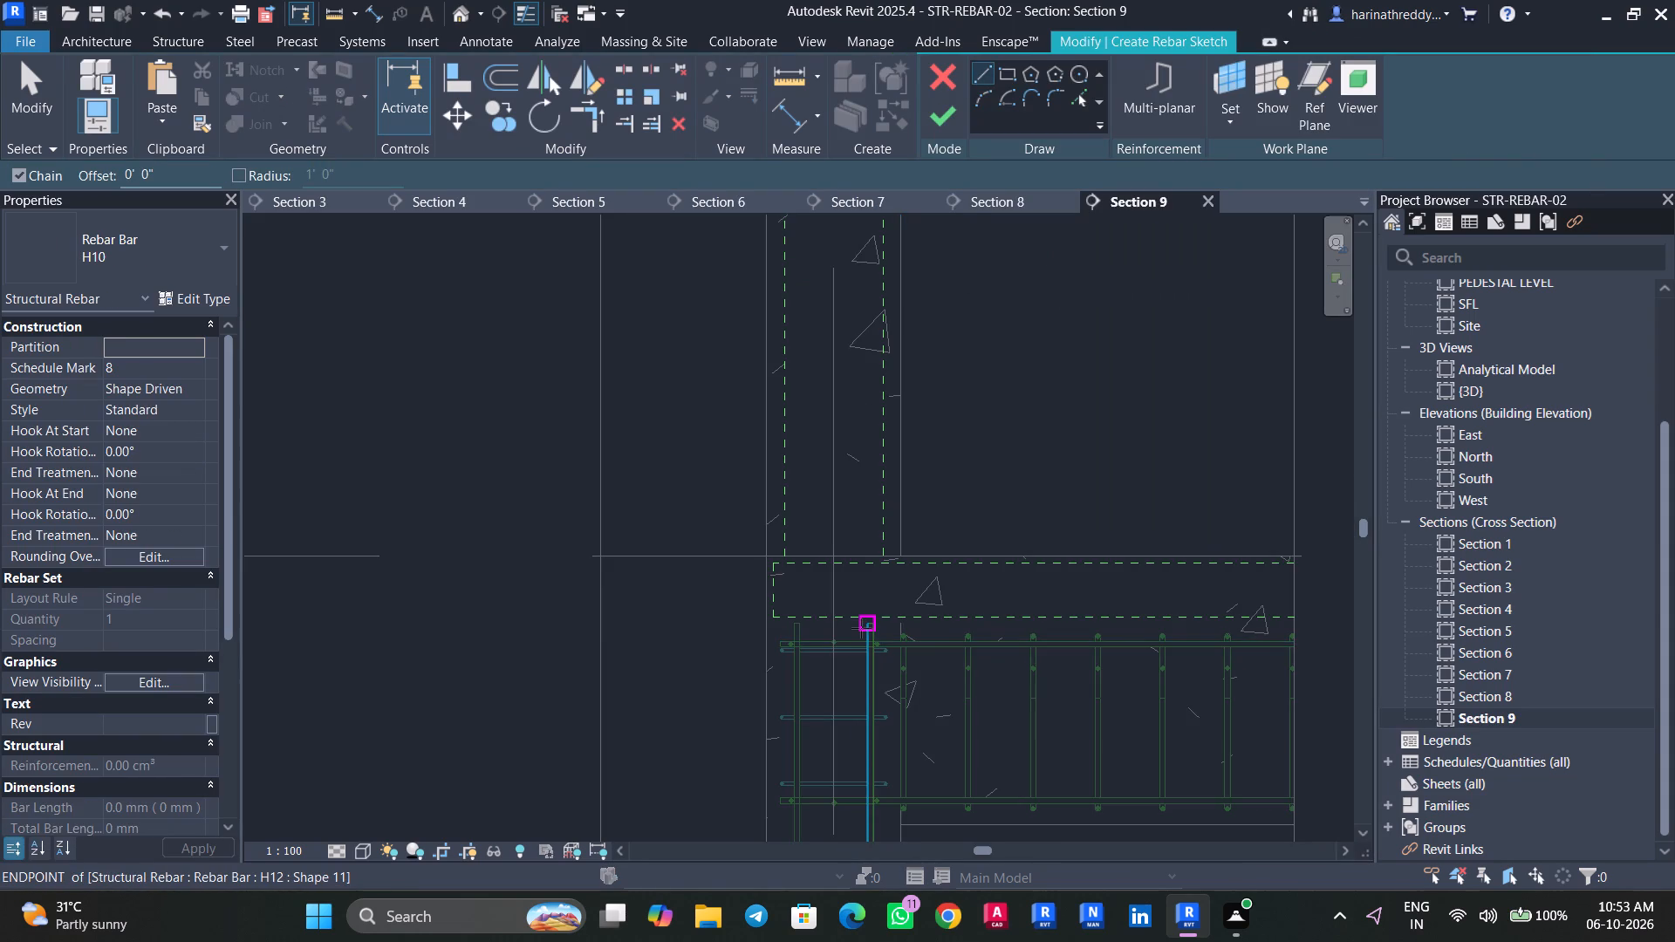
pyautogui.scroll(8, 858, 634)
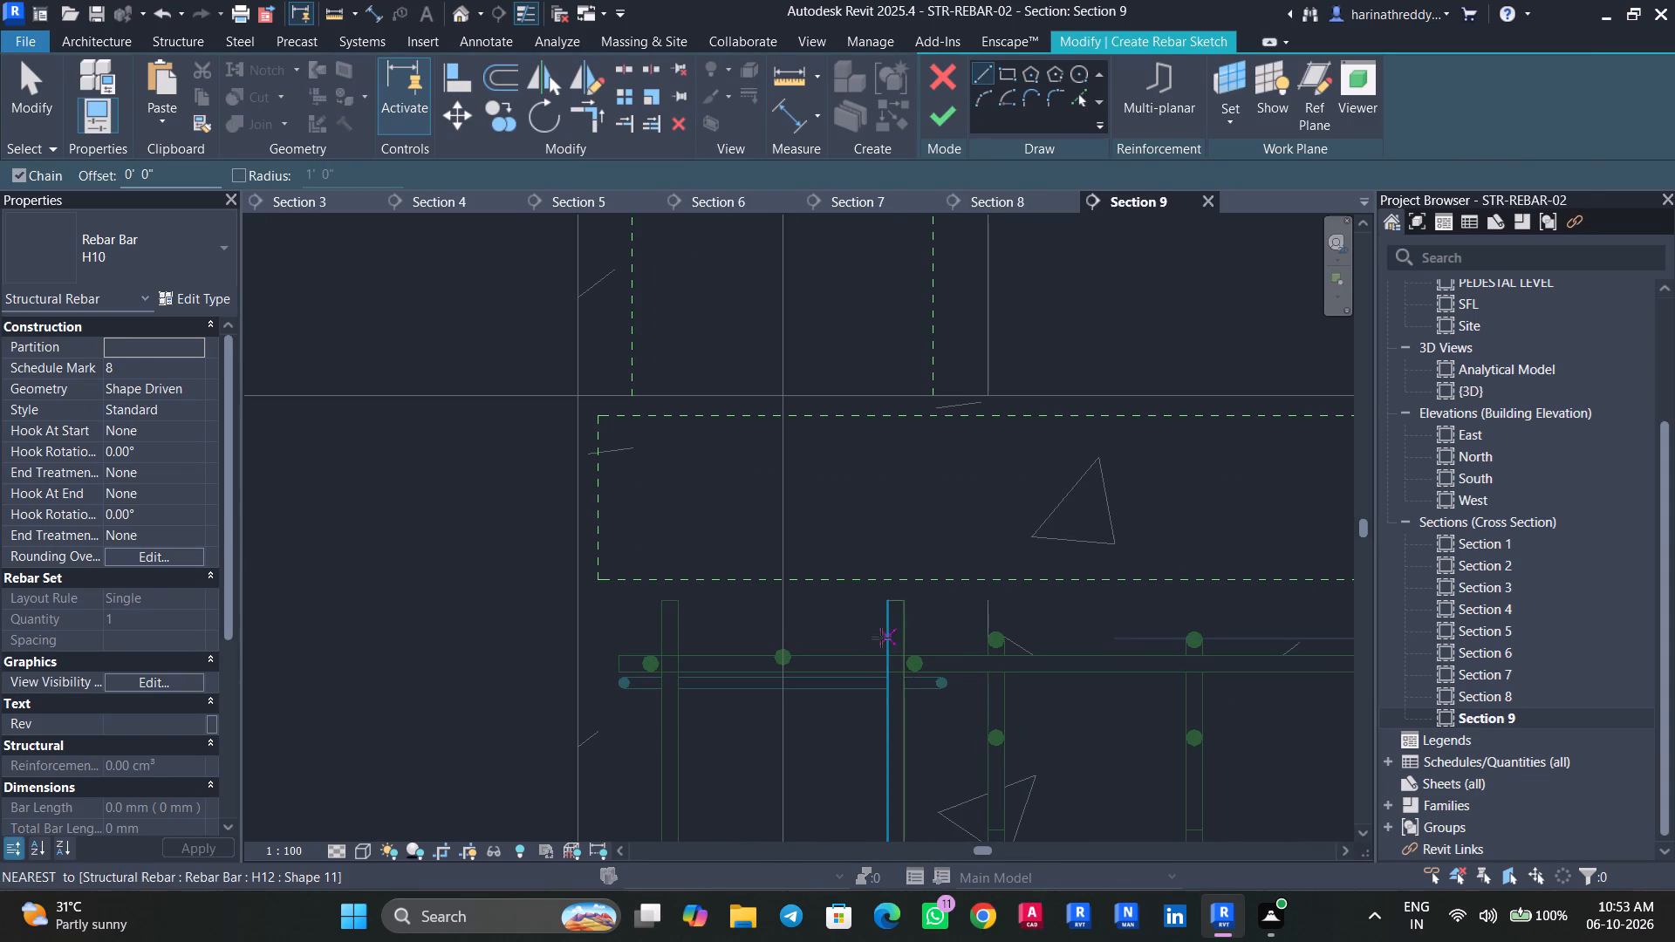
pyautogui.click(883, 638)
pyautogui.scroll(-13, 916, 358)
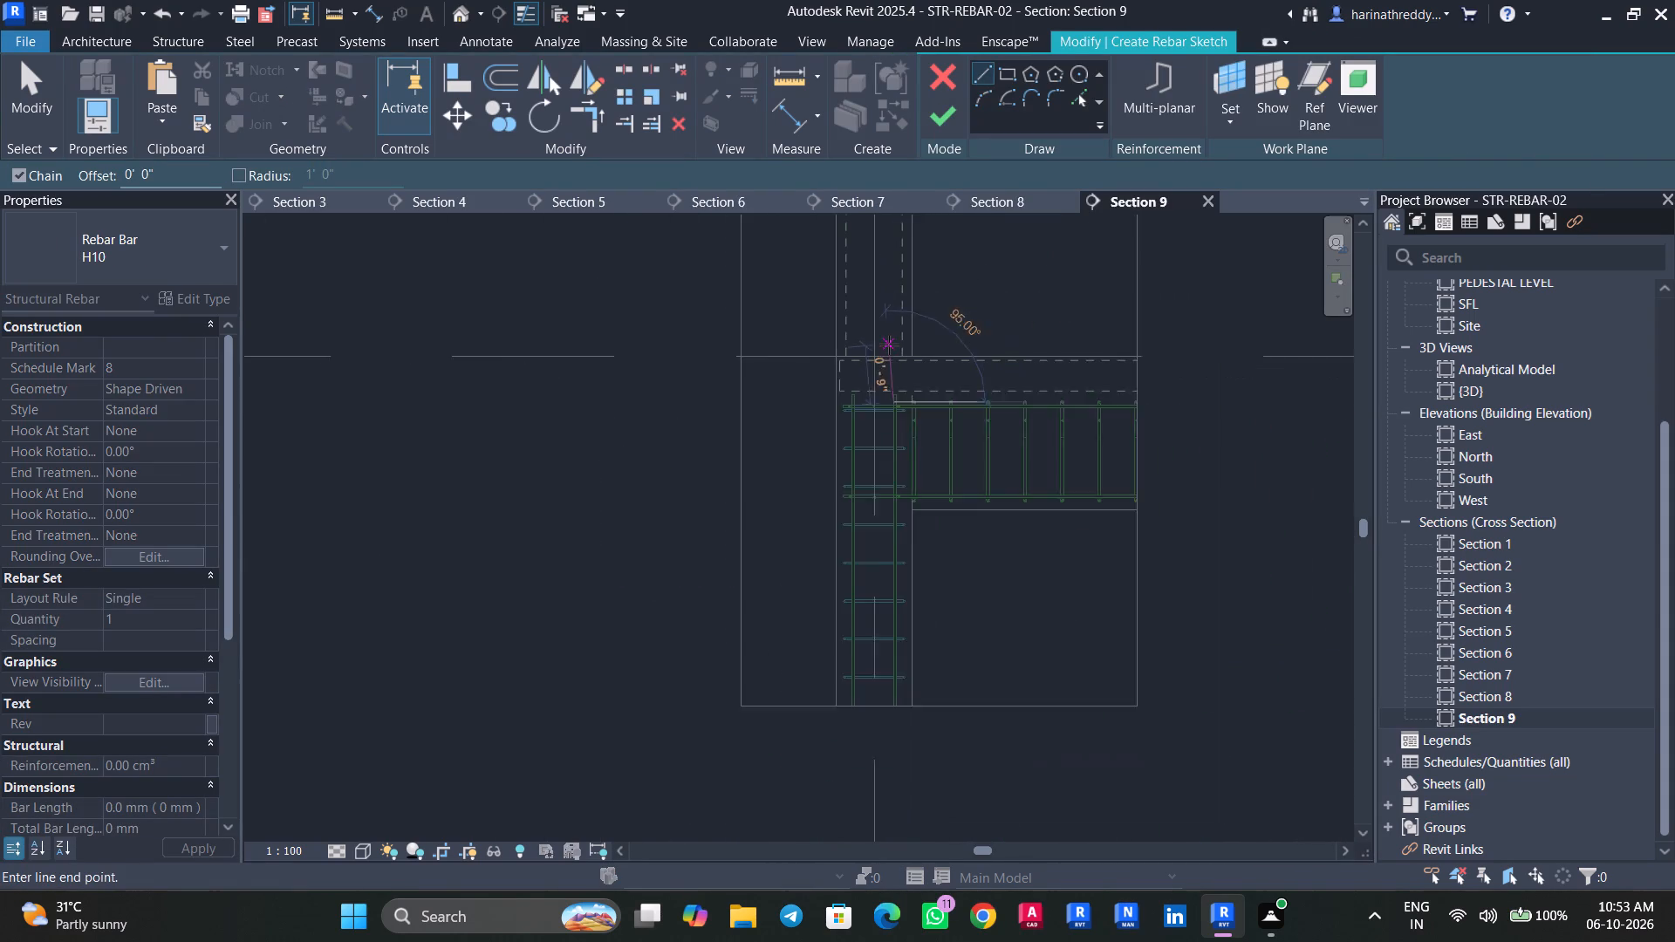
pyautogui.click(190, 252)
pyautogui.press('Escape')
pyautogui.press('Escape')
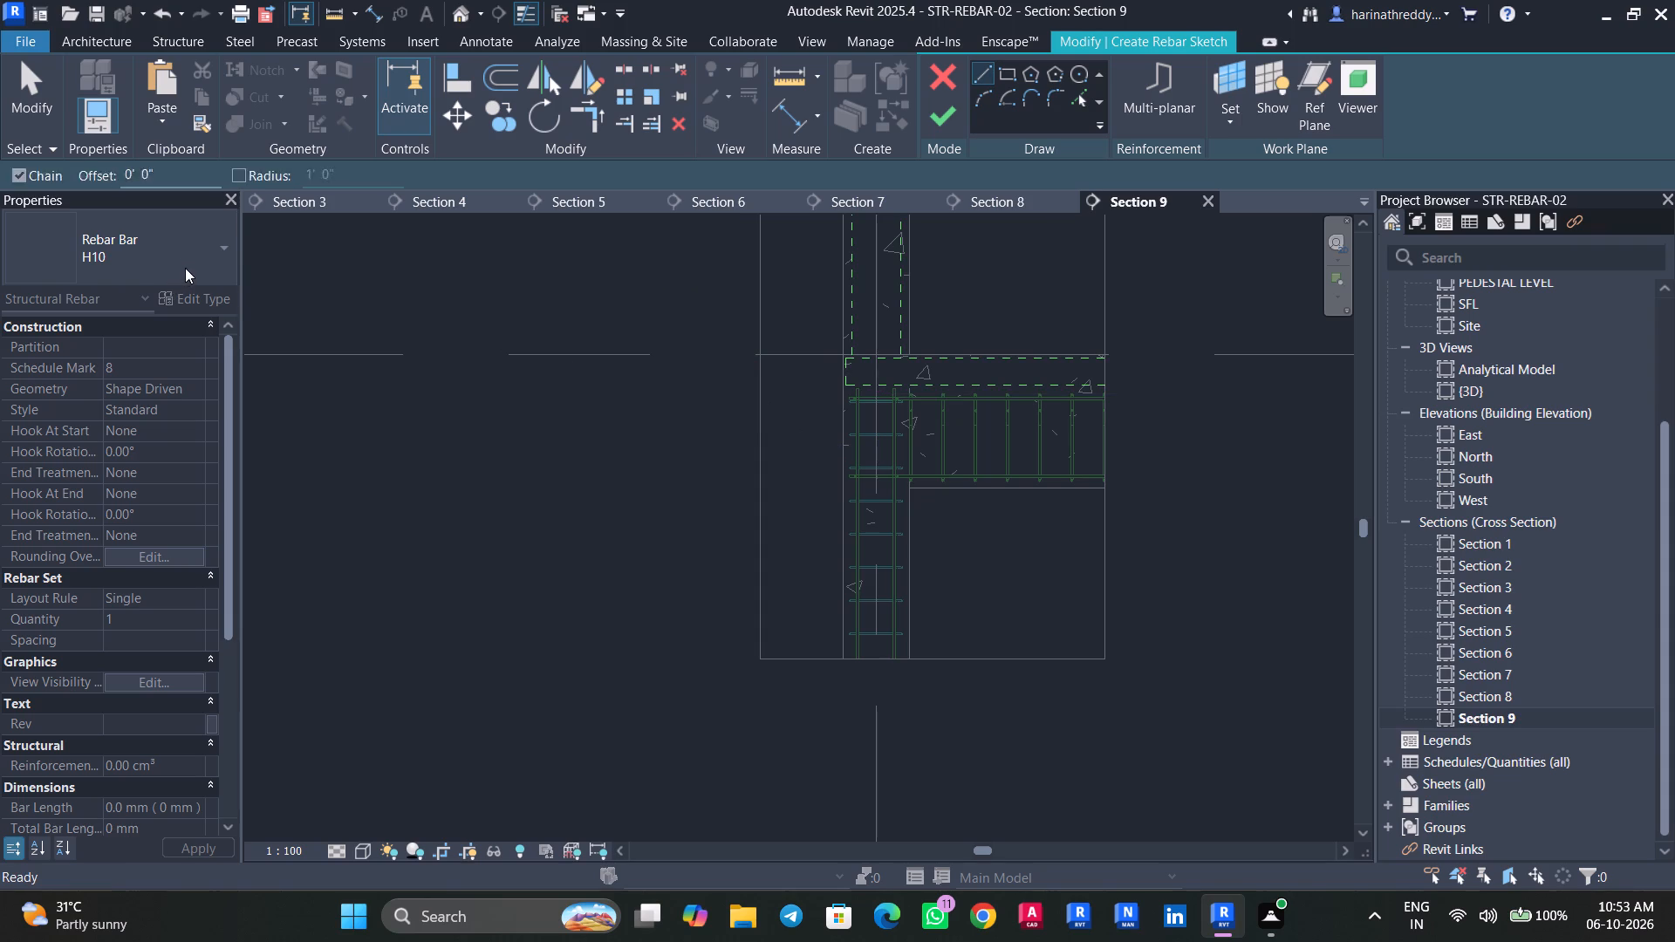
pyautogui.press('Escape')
# Sketch a straight vertical H12 bar along the column's beam-side bar, from the GL beam's top bars up into the beam below FFL.
pyautogui.click(191, 260)
pyautogui.click(104, 425)
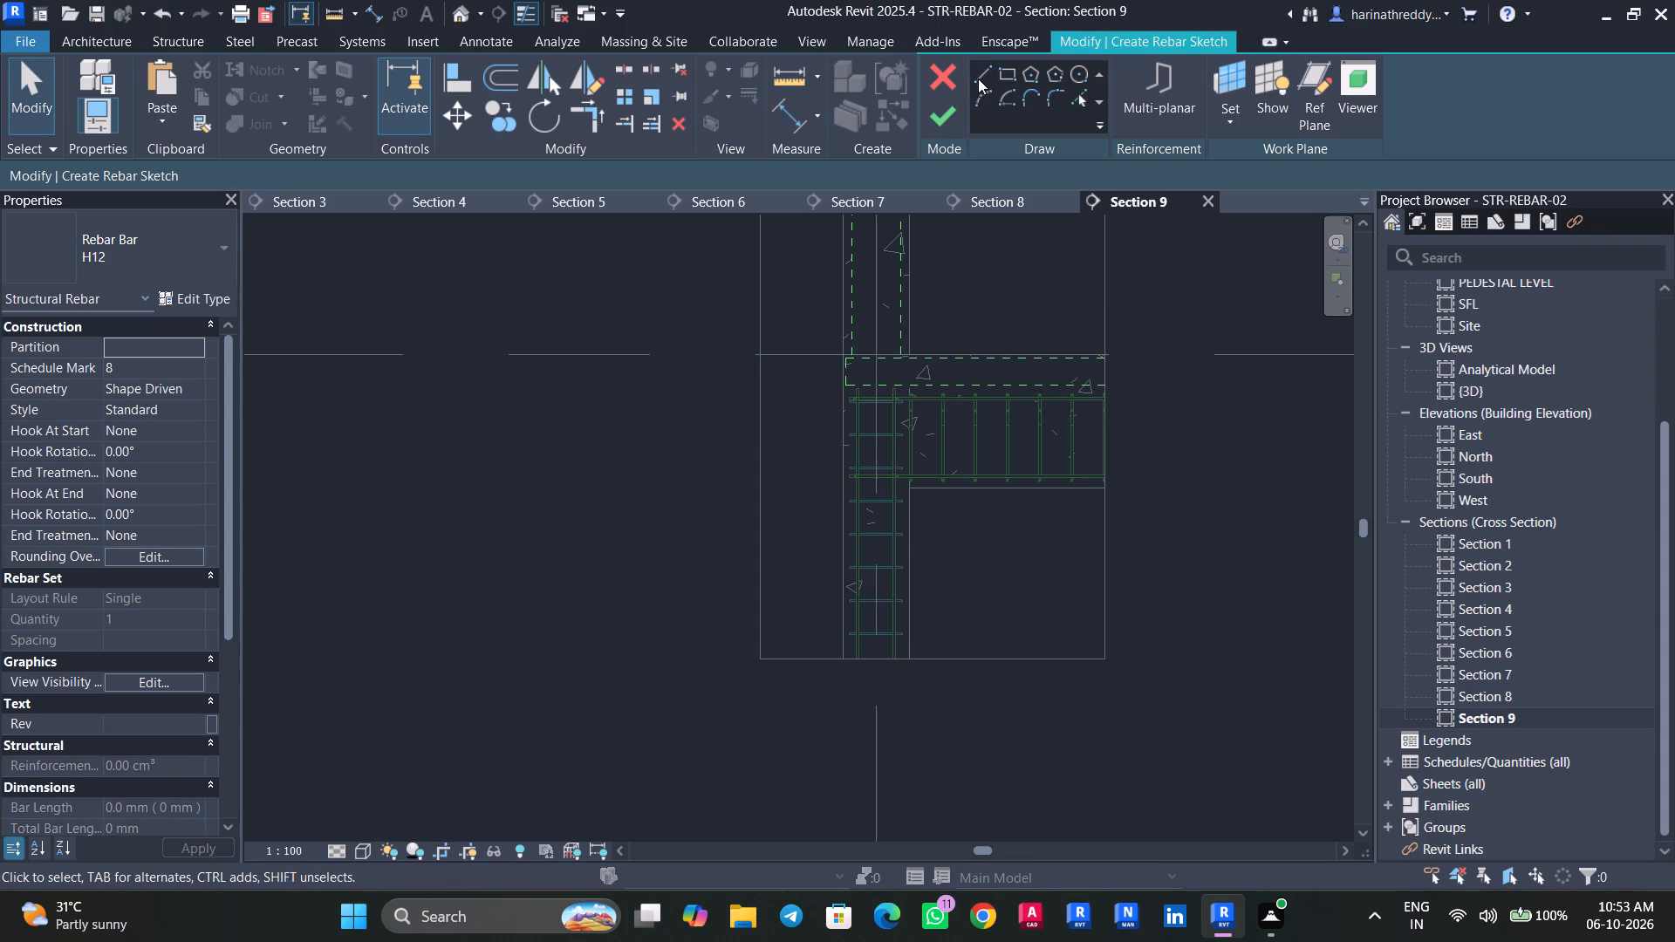
pyautogui.click(973, 78)
pyautogui.scroll(9, 898, 377)
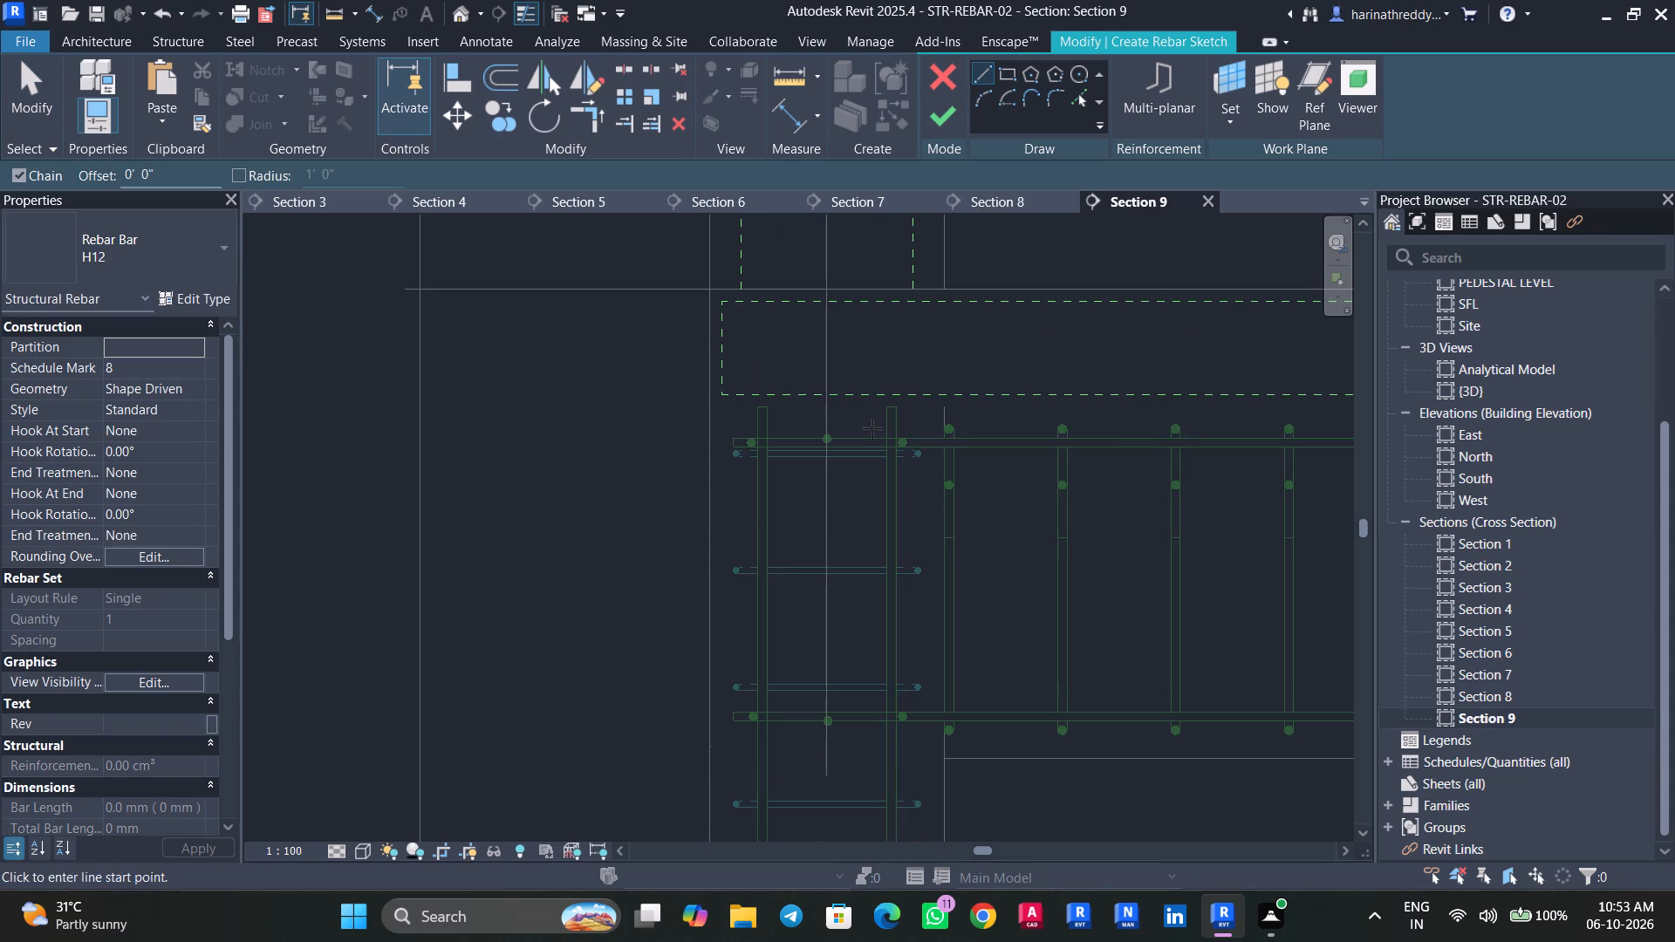
pyautogui.click(883, 433)
pyautogui.scroll(-4, 885, 276)
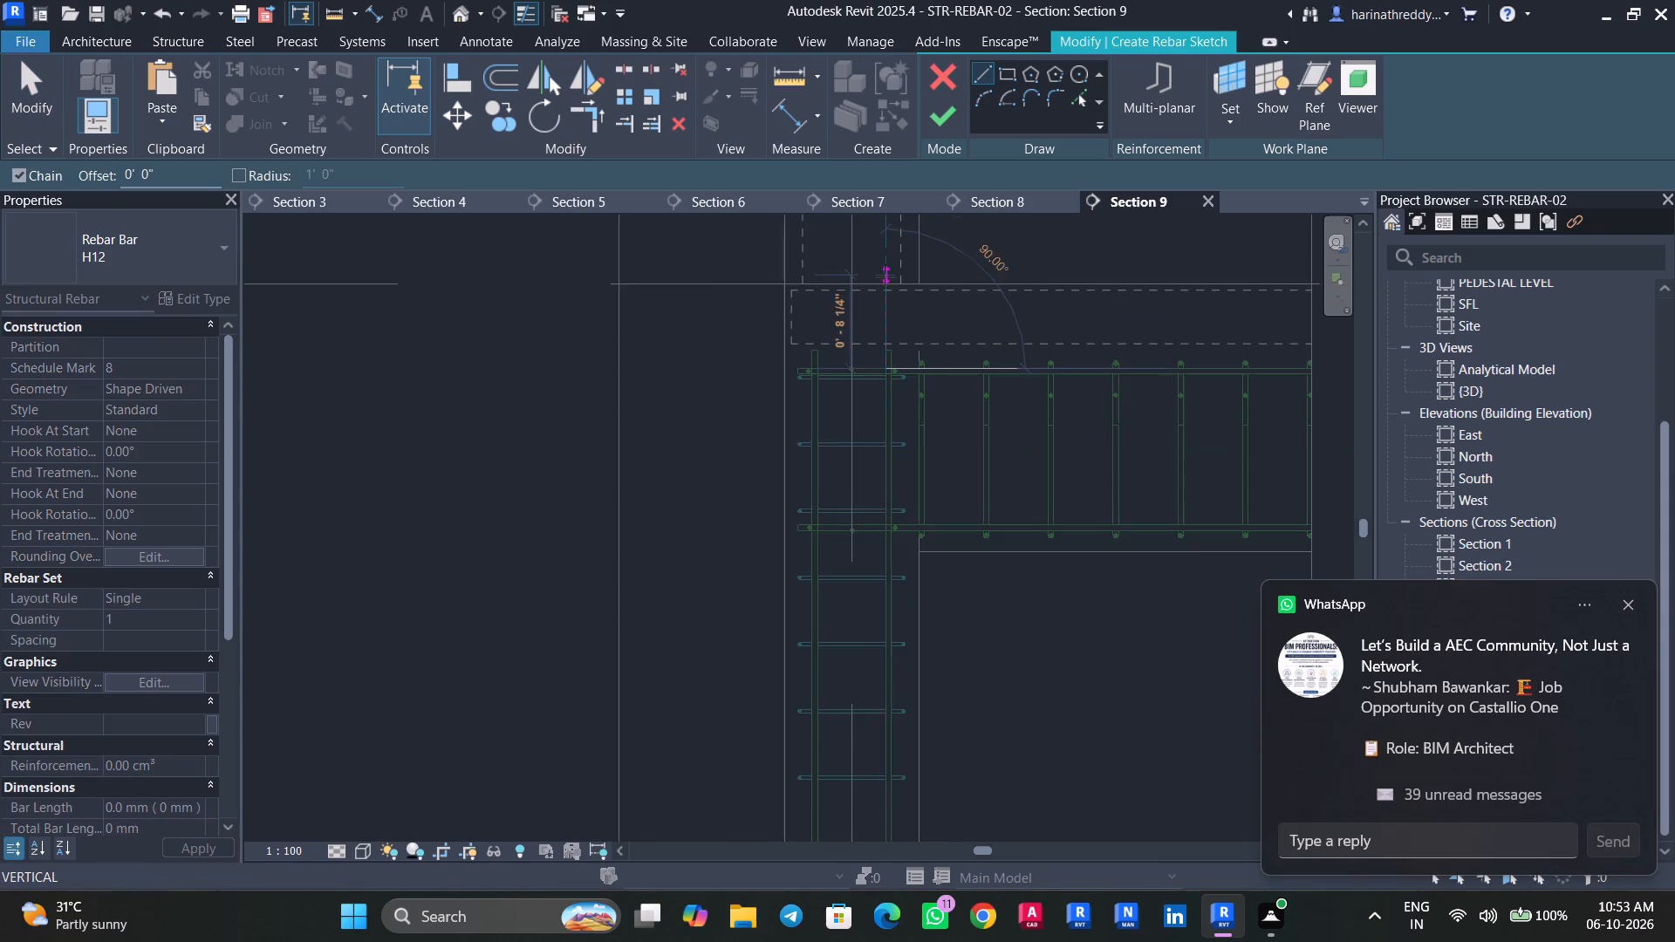
pyautogui.moveTo(892, 242); pyautogui.dragTo(858, 597, button='middle')
pyautogui.scroll(-7, 856, 329)
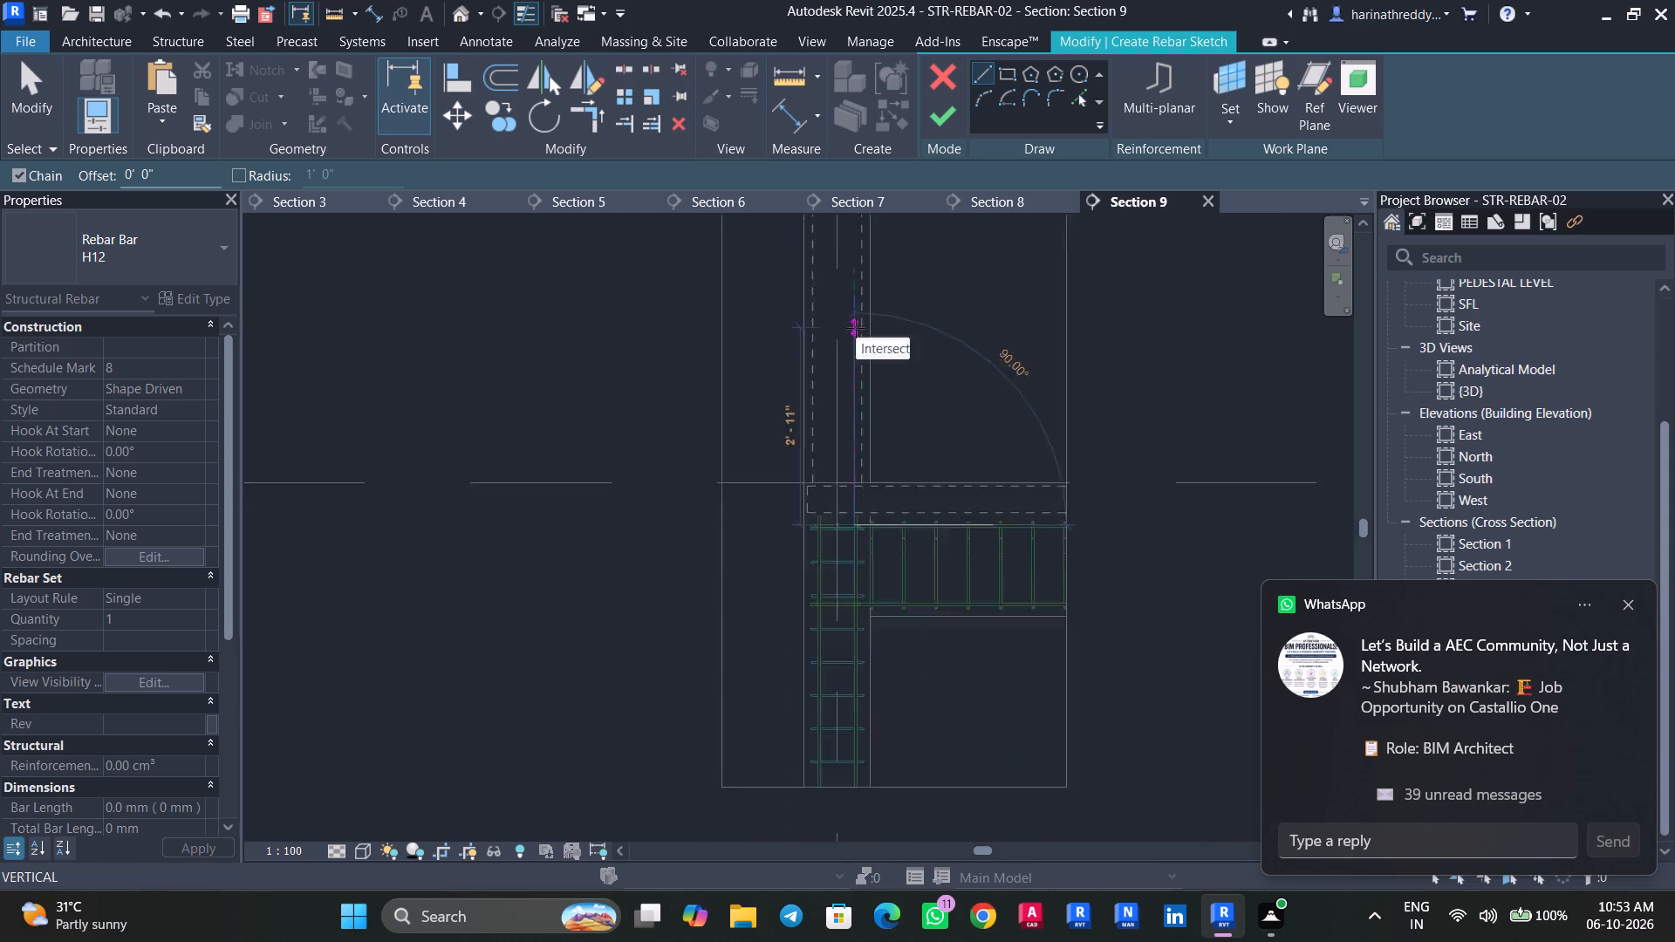
pyautogui.moveTo(854, 293); pyautogui.dragTo(837, 605, button='middle')
pyautogui.scroll(1, 837, 605)
pyautogui.scroll(3, 838, 342)
pyautogui.moveTo(837, 331); pyautogui.dragTo(802, 589, button='middle')
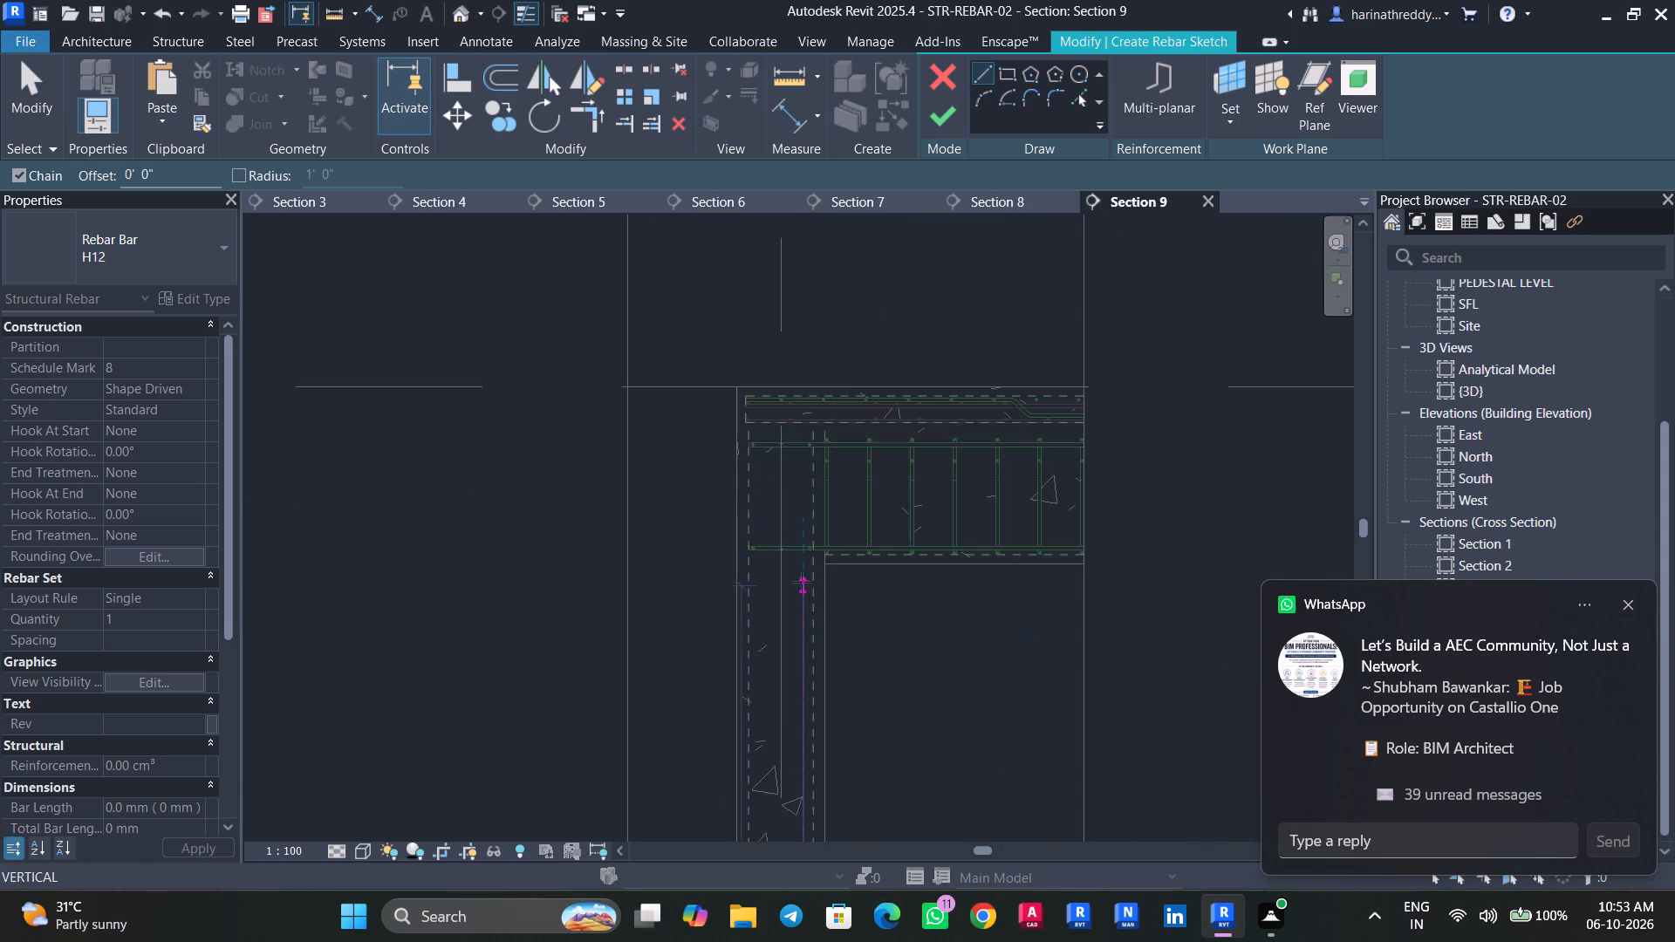
pyautogui.scroll(3, 802, 576)
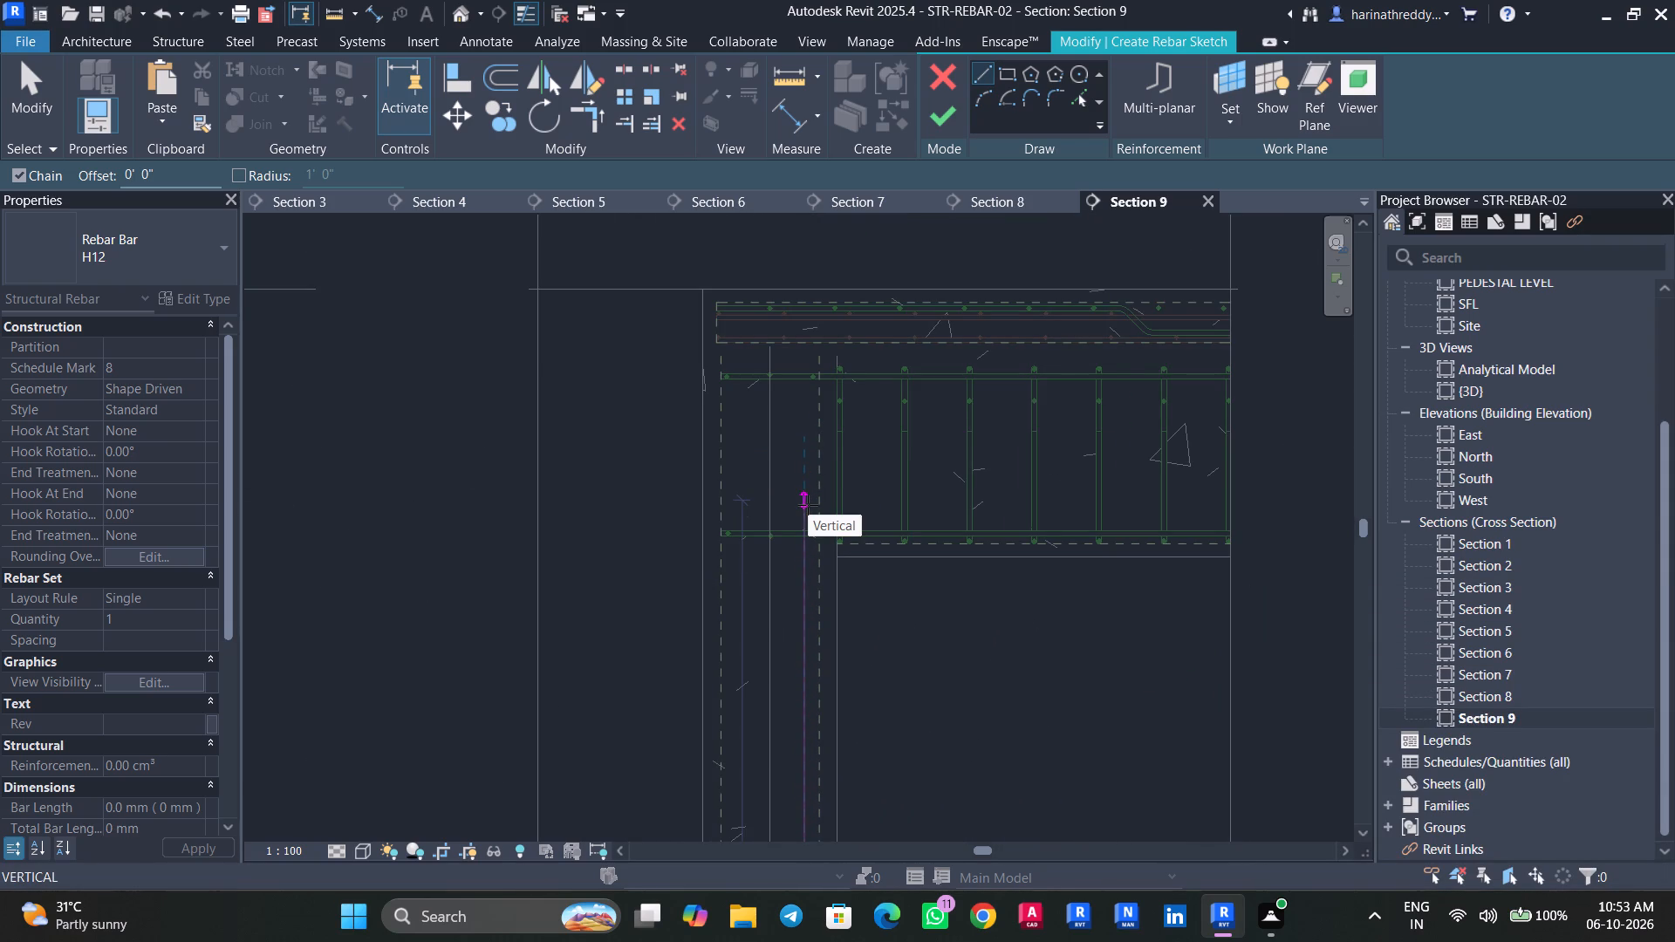
pyautogui.click(809, 493)
pyautogui.press('Escape')
pyautogui.press('Escape')
pyautogui.press('Escape')
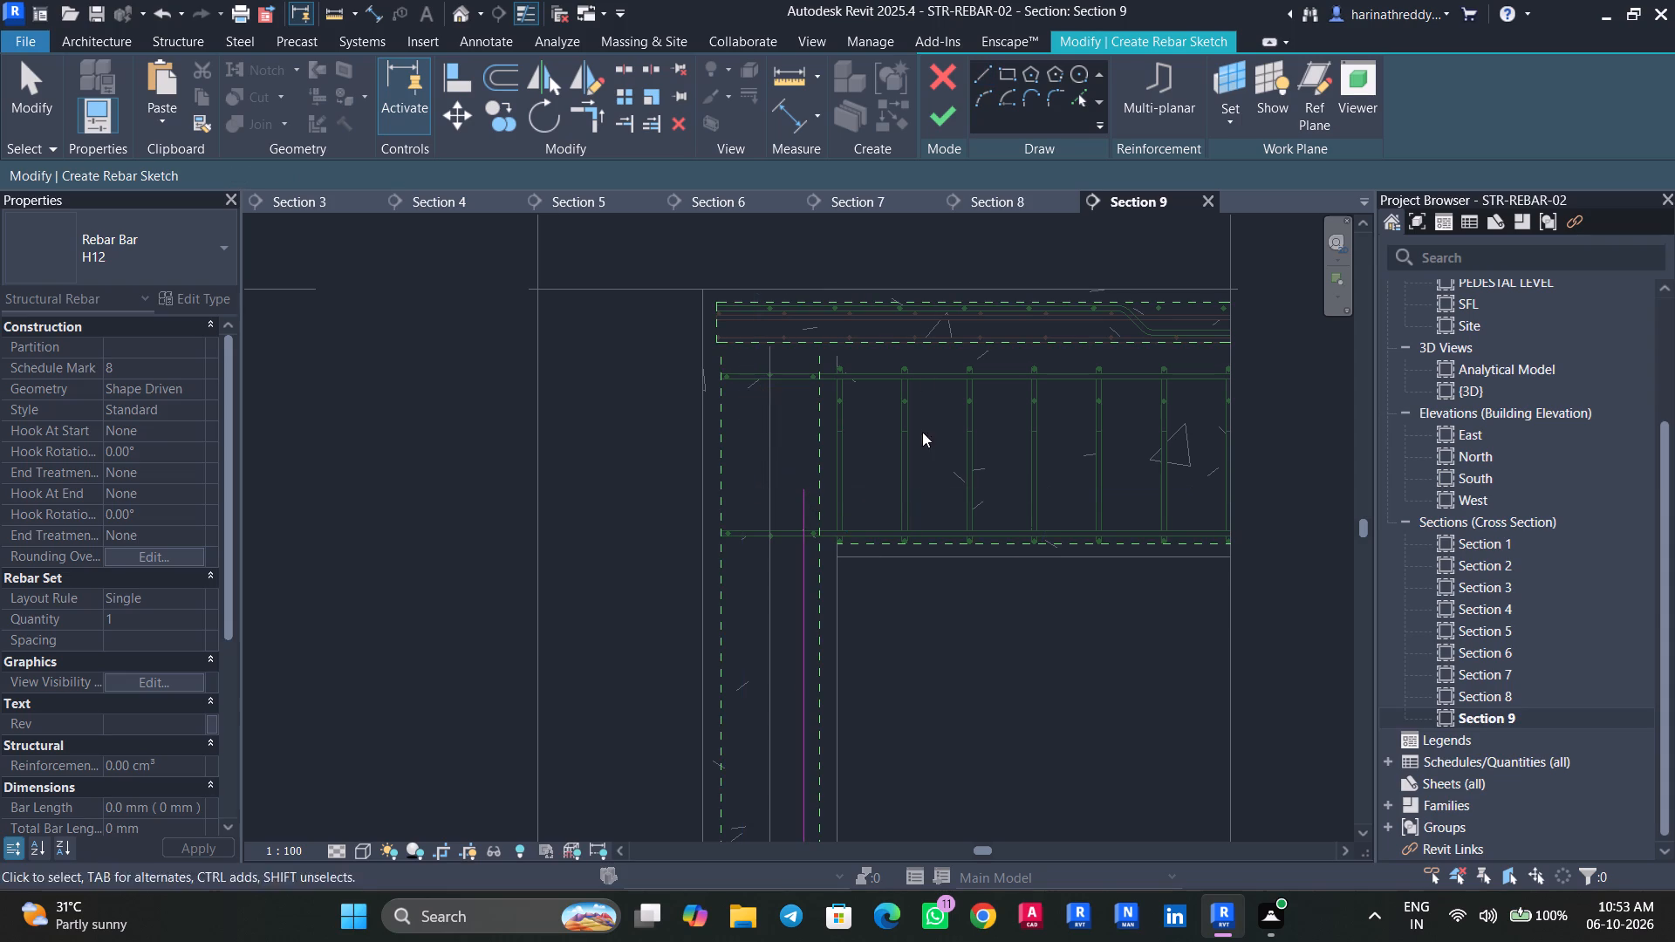
pyautogui.click(949, 122)
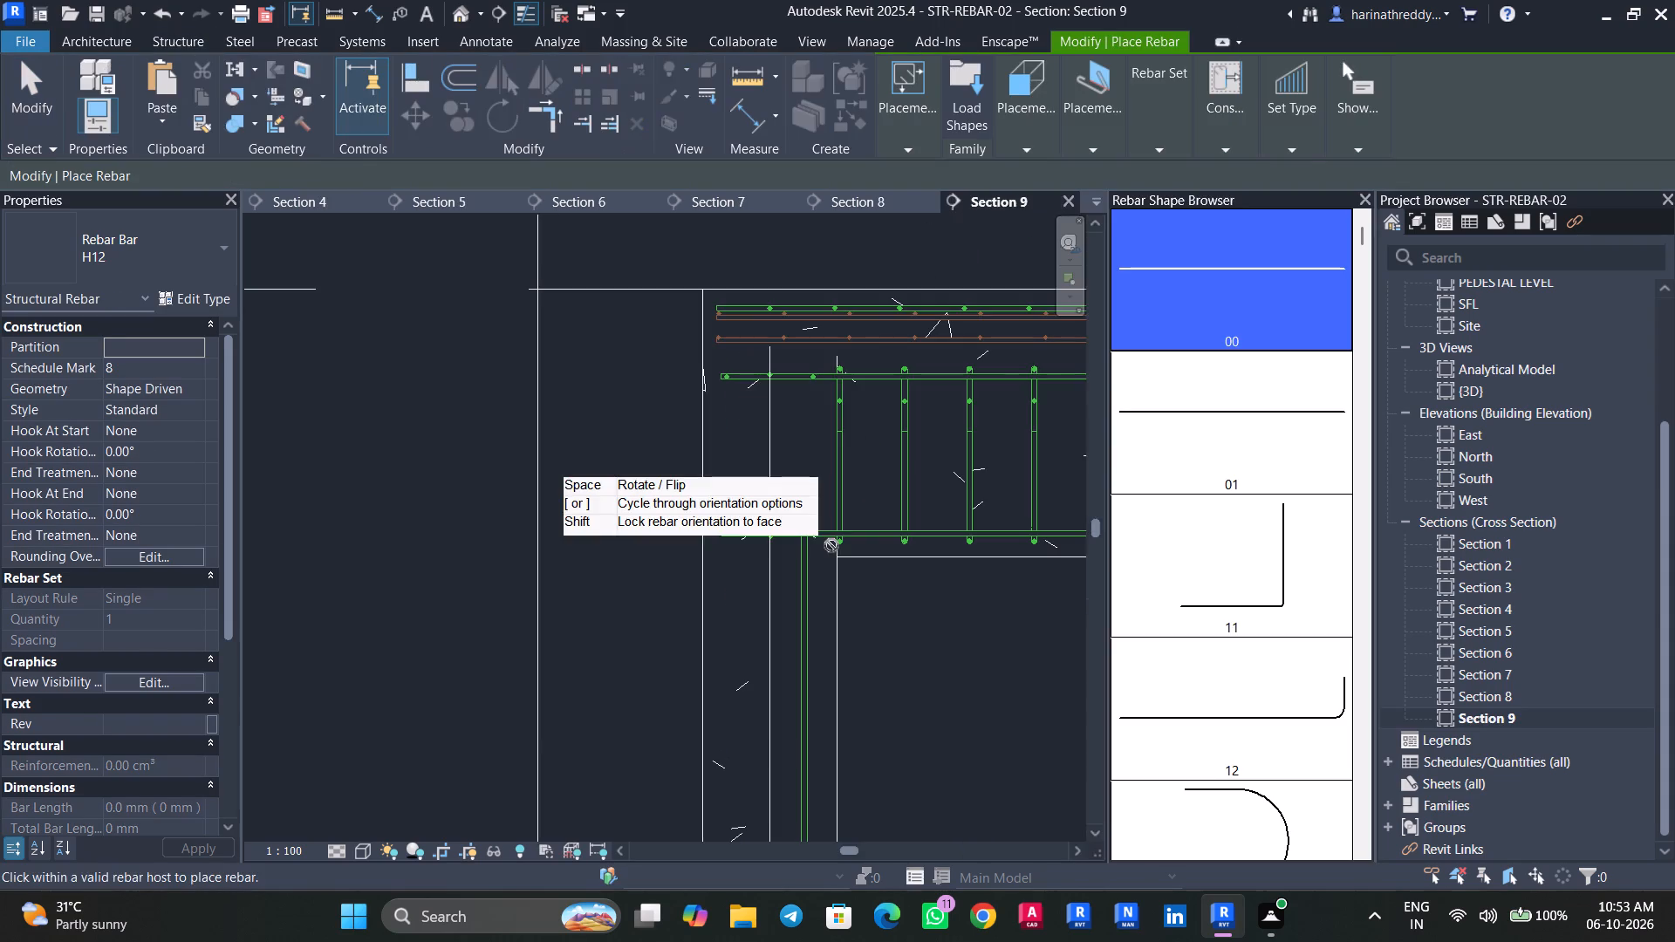
pyautogui.press('Escape')
pyautogui.press('Escape')
# Set the new vertical H12 bar's layout rule to Maximum Spacing at 150 mm.
pyautogui.click(813, 585)
pyautogui.click(201, 679)
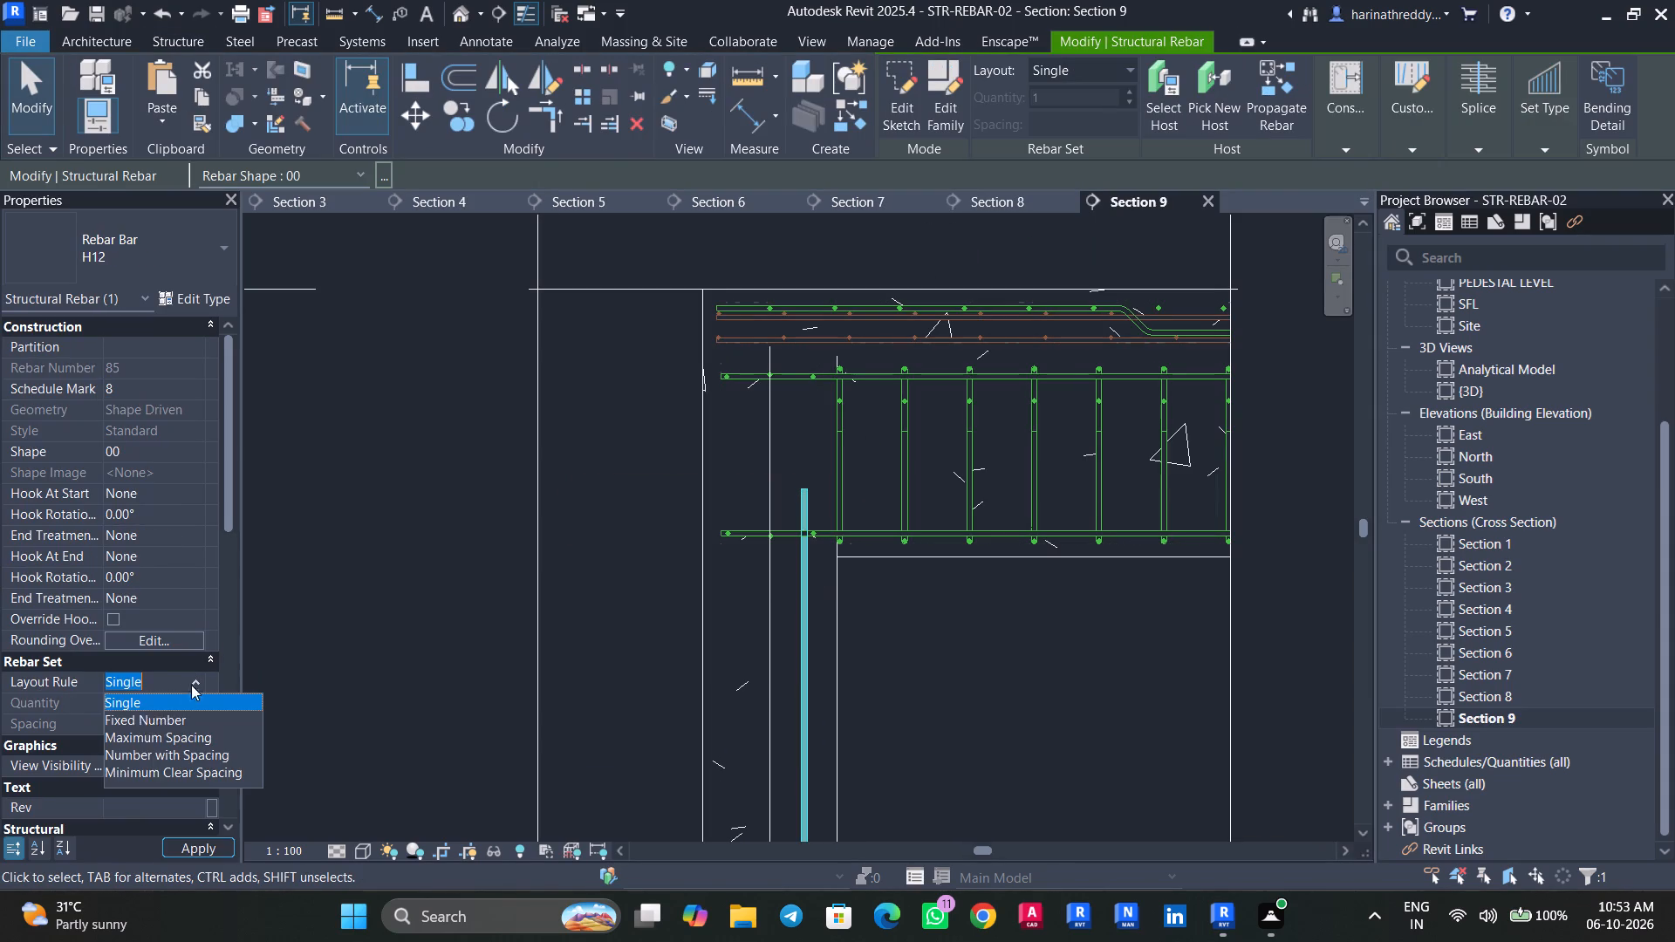
pyautogui.click(147, 736)
pyautogui.click(177, 728)
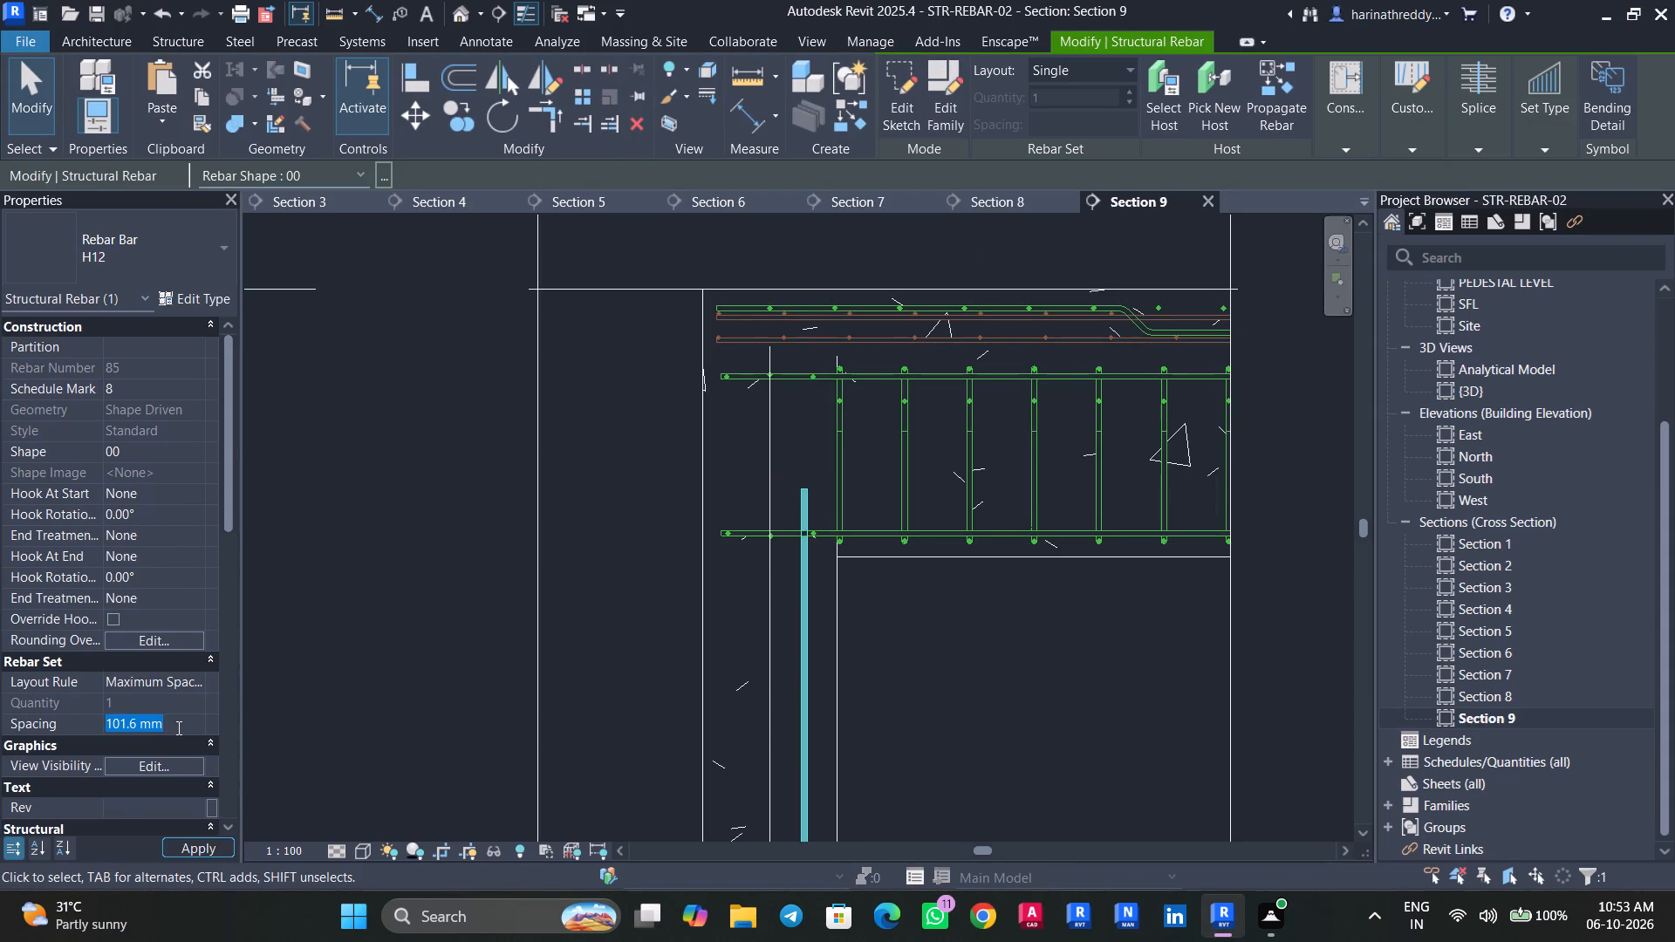
pyautogui.write('150')
pyautogui.press('Return')
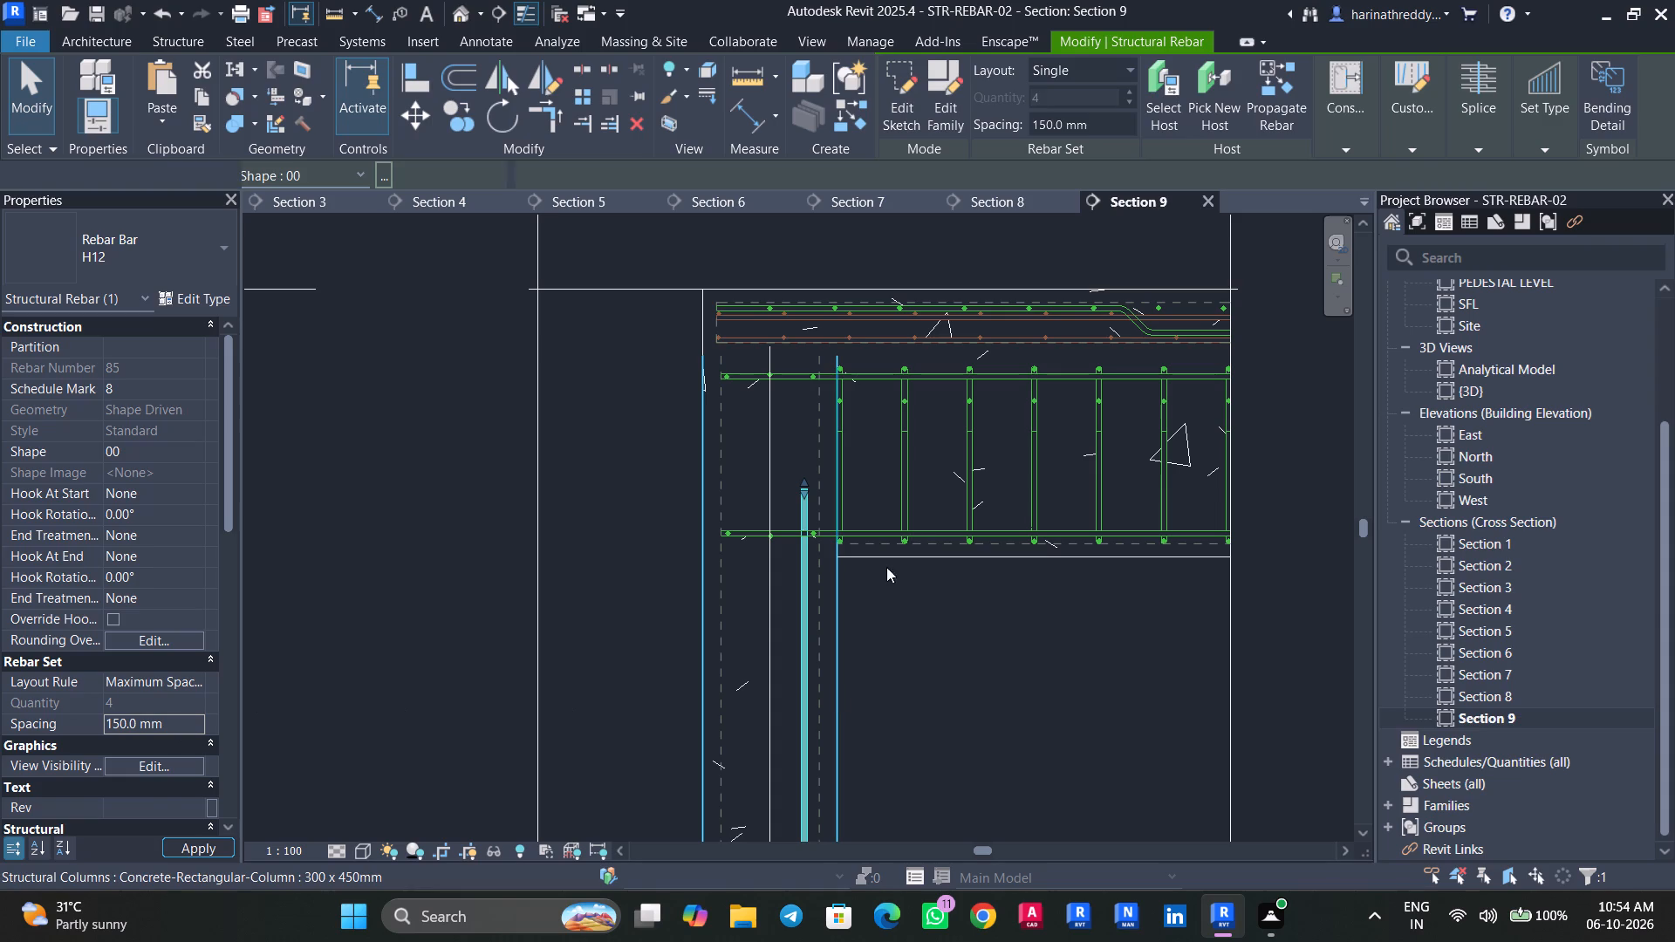
pyautogui.press('Escape')
pyautogui.press('Escape')
# Mirror the vertical H12 bar set about grid A to the opposite face of the column.
pyautogui.click(805, 617)
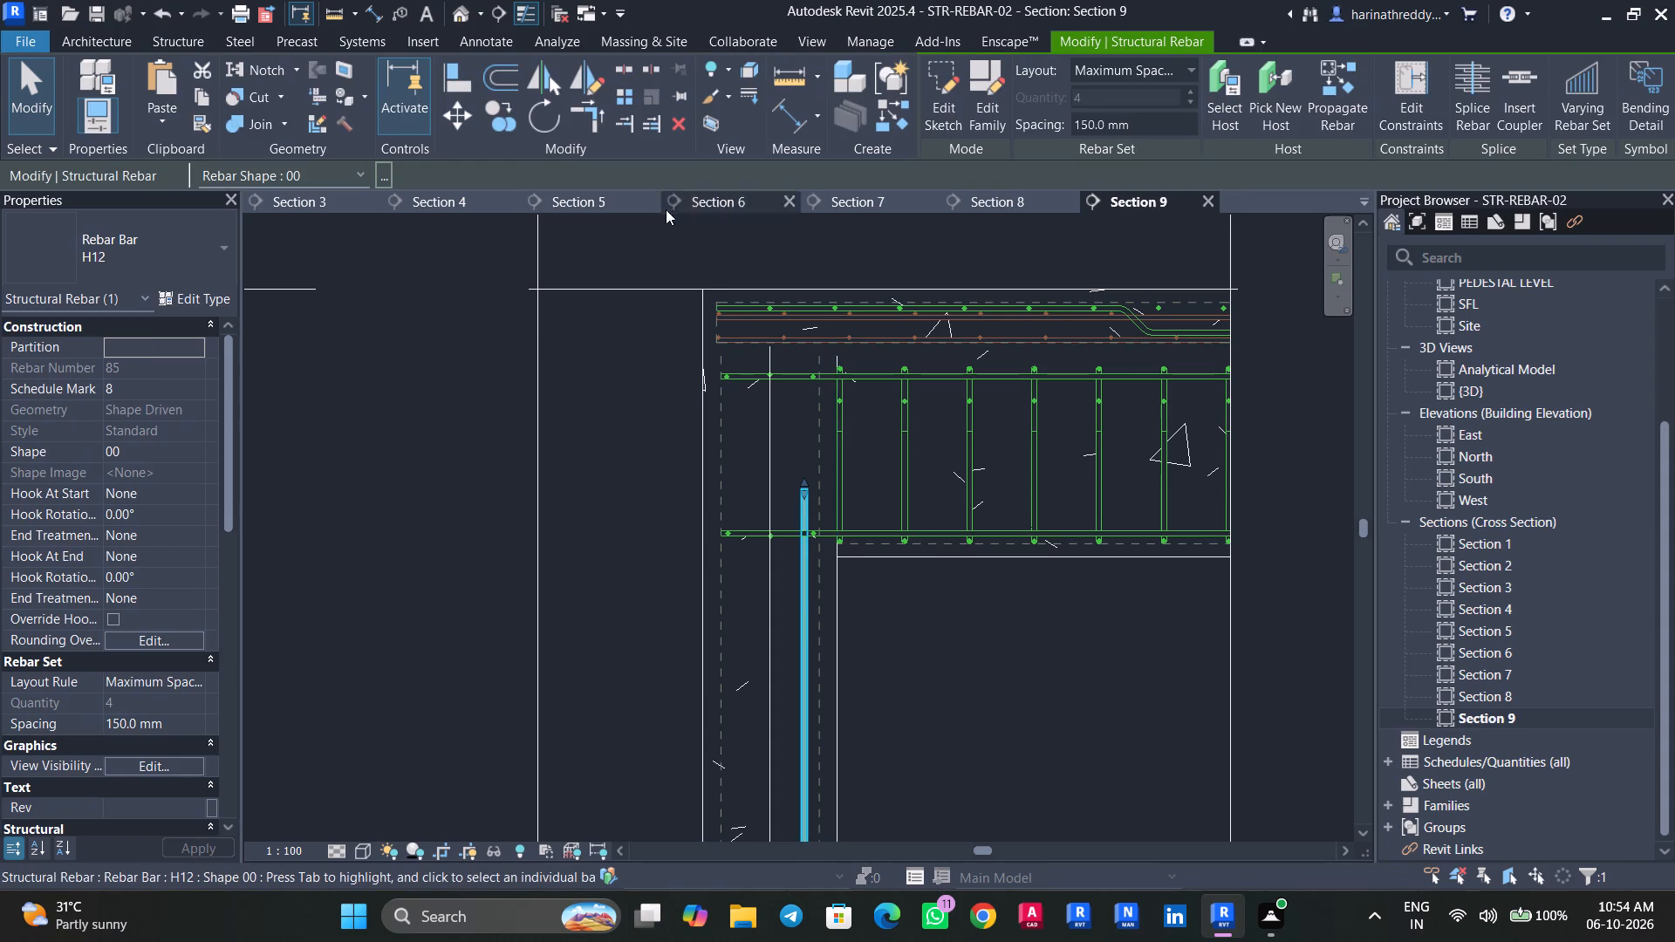
pyautogui.click(584, 86)
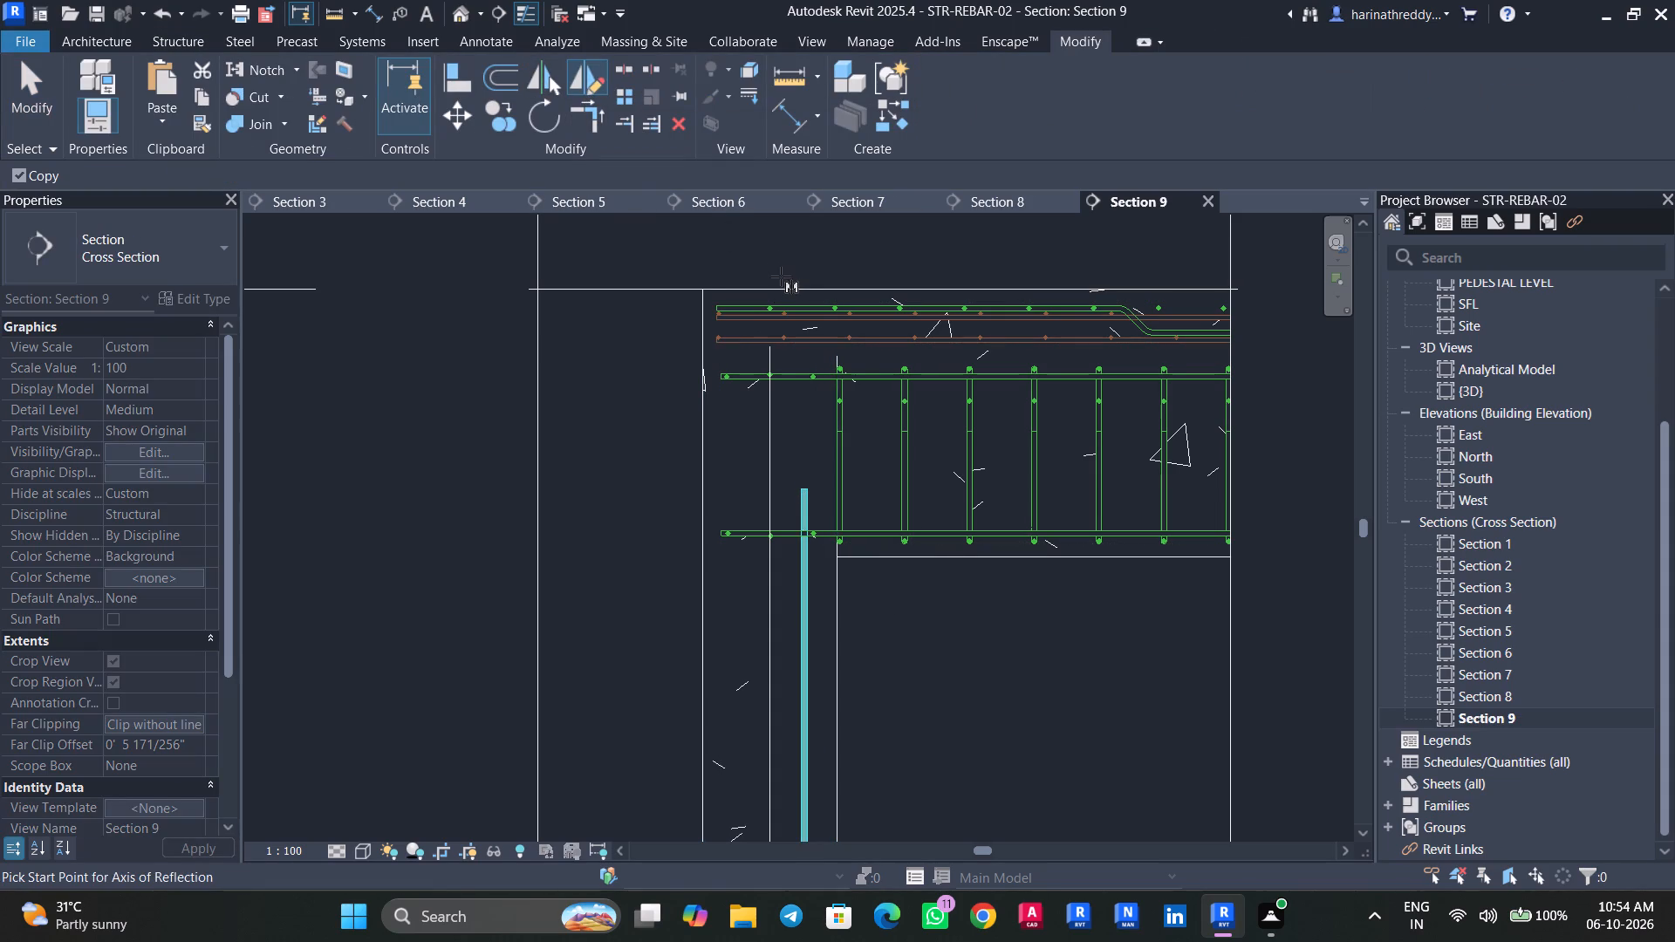
pyautogui.click(557, 92)
pyautogui.click(774, 562)
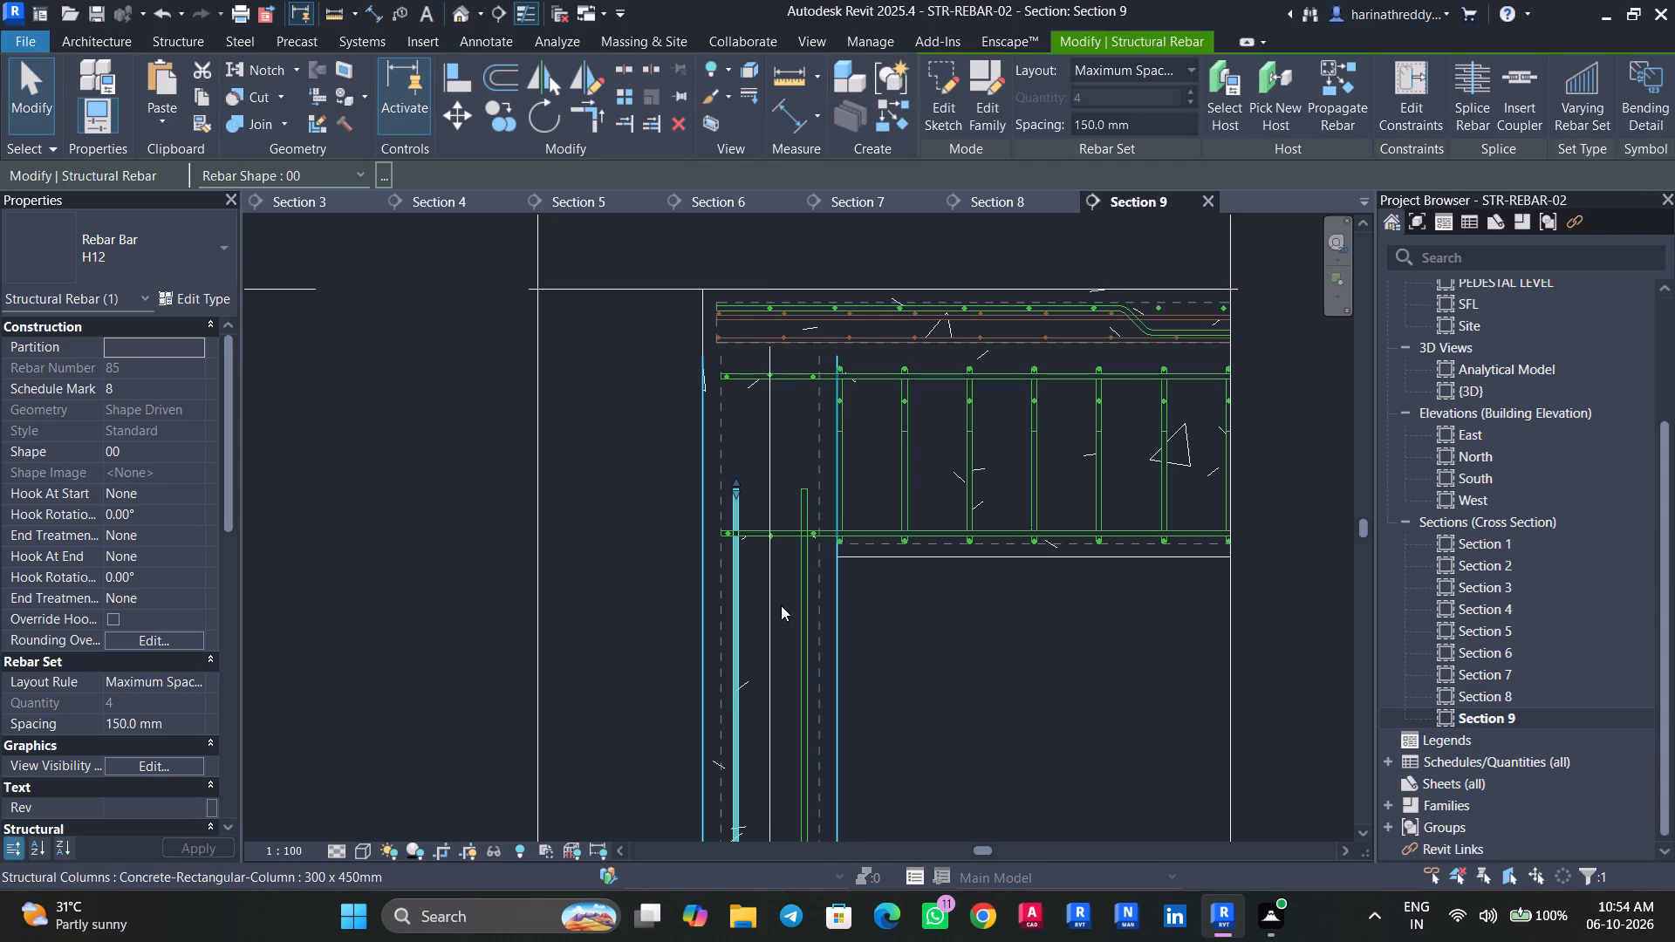
# Select all matching H12 rebar instances and show them unobscured in the {3D} view.
pyautogui.write('sa')
pyautogui.click(184, 758)
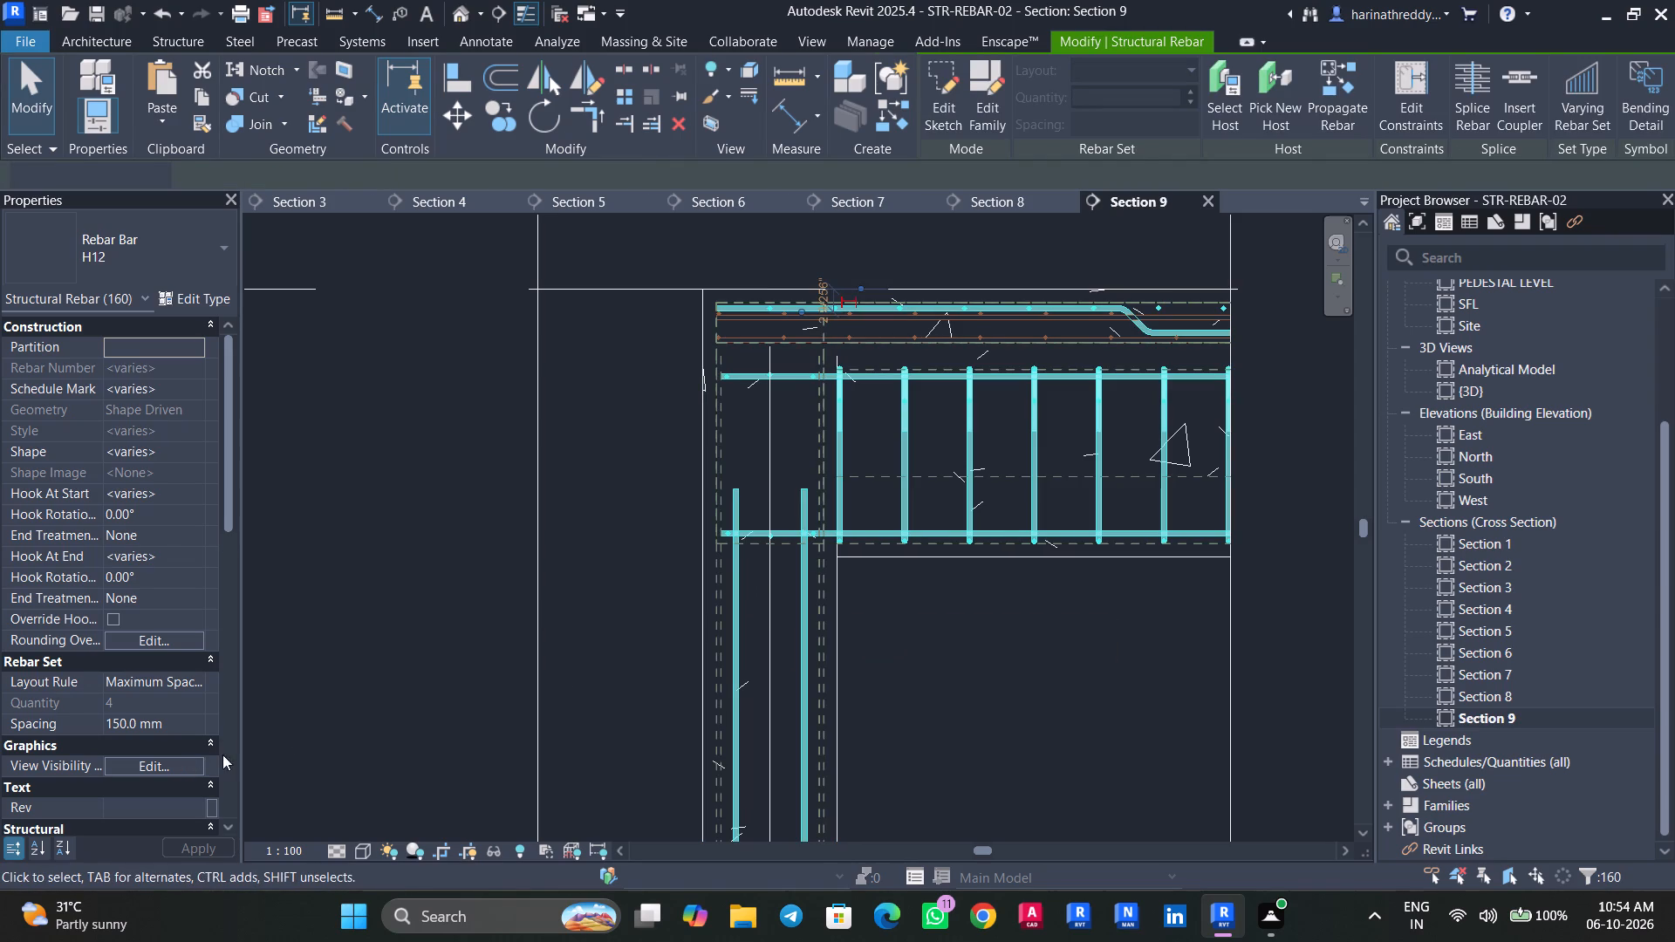
pyautogui.click(997, 403)
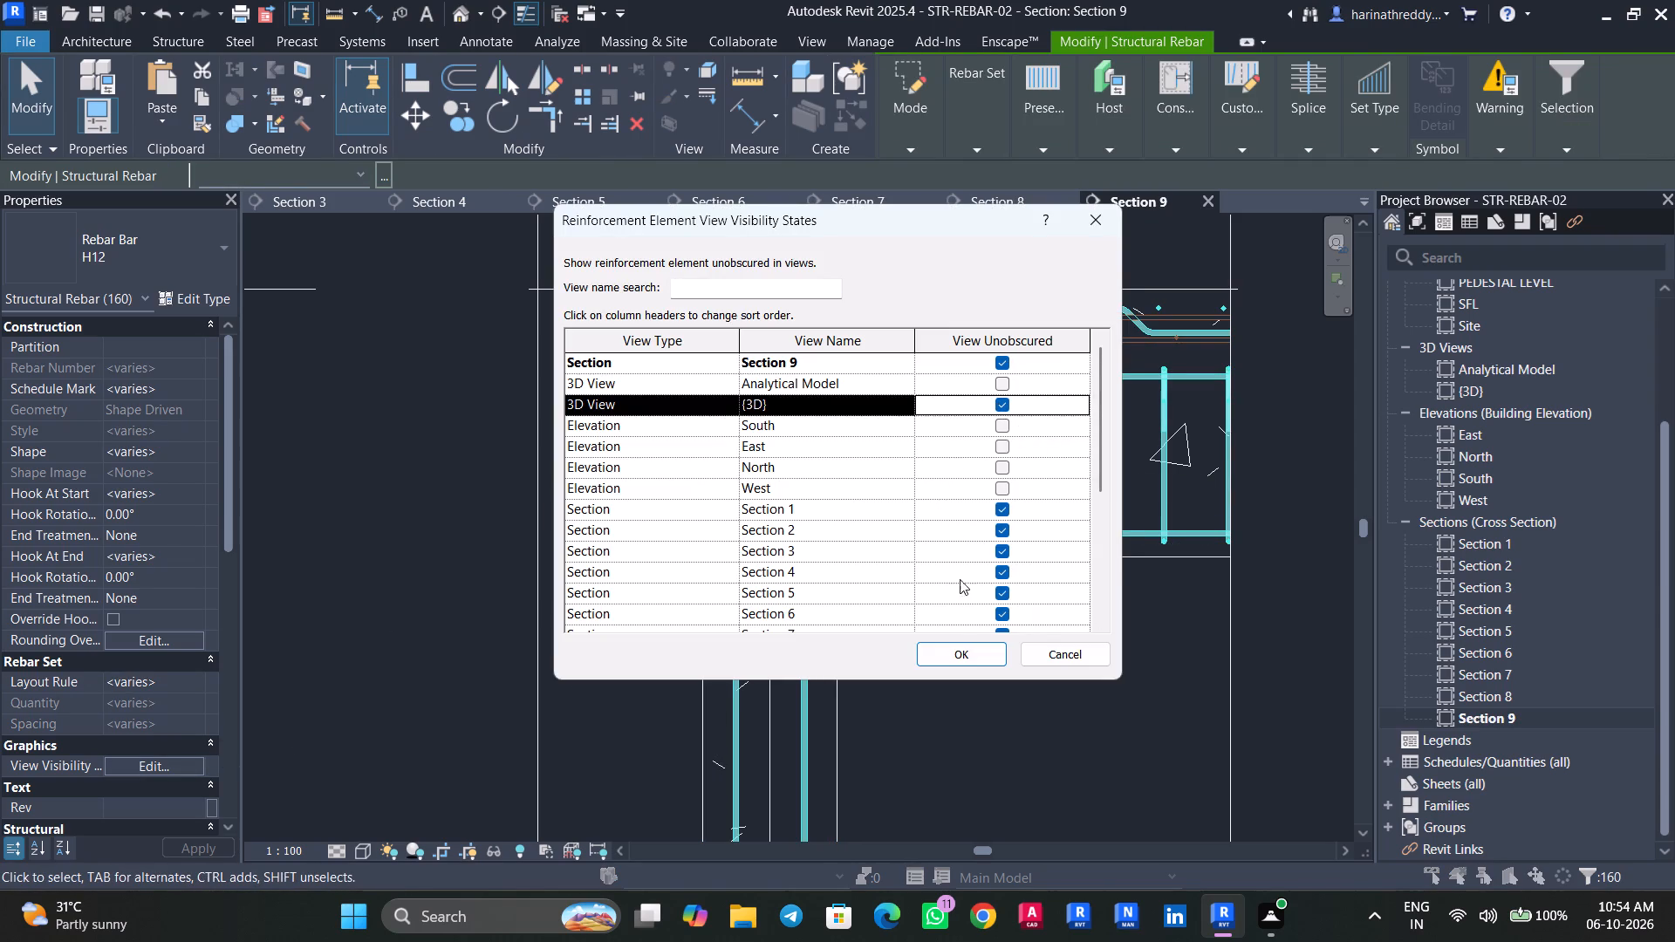
pyautogui.click(953, 645)
pyautogui.press('Escape')
pyautogui.press('Escape')
pyautogui.click(844, 630)
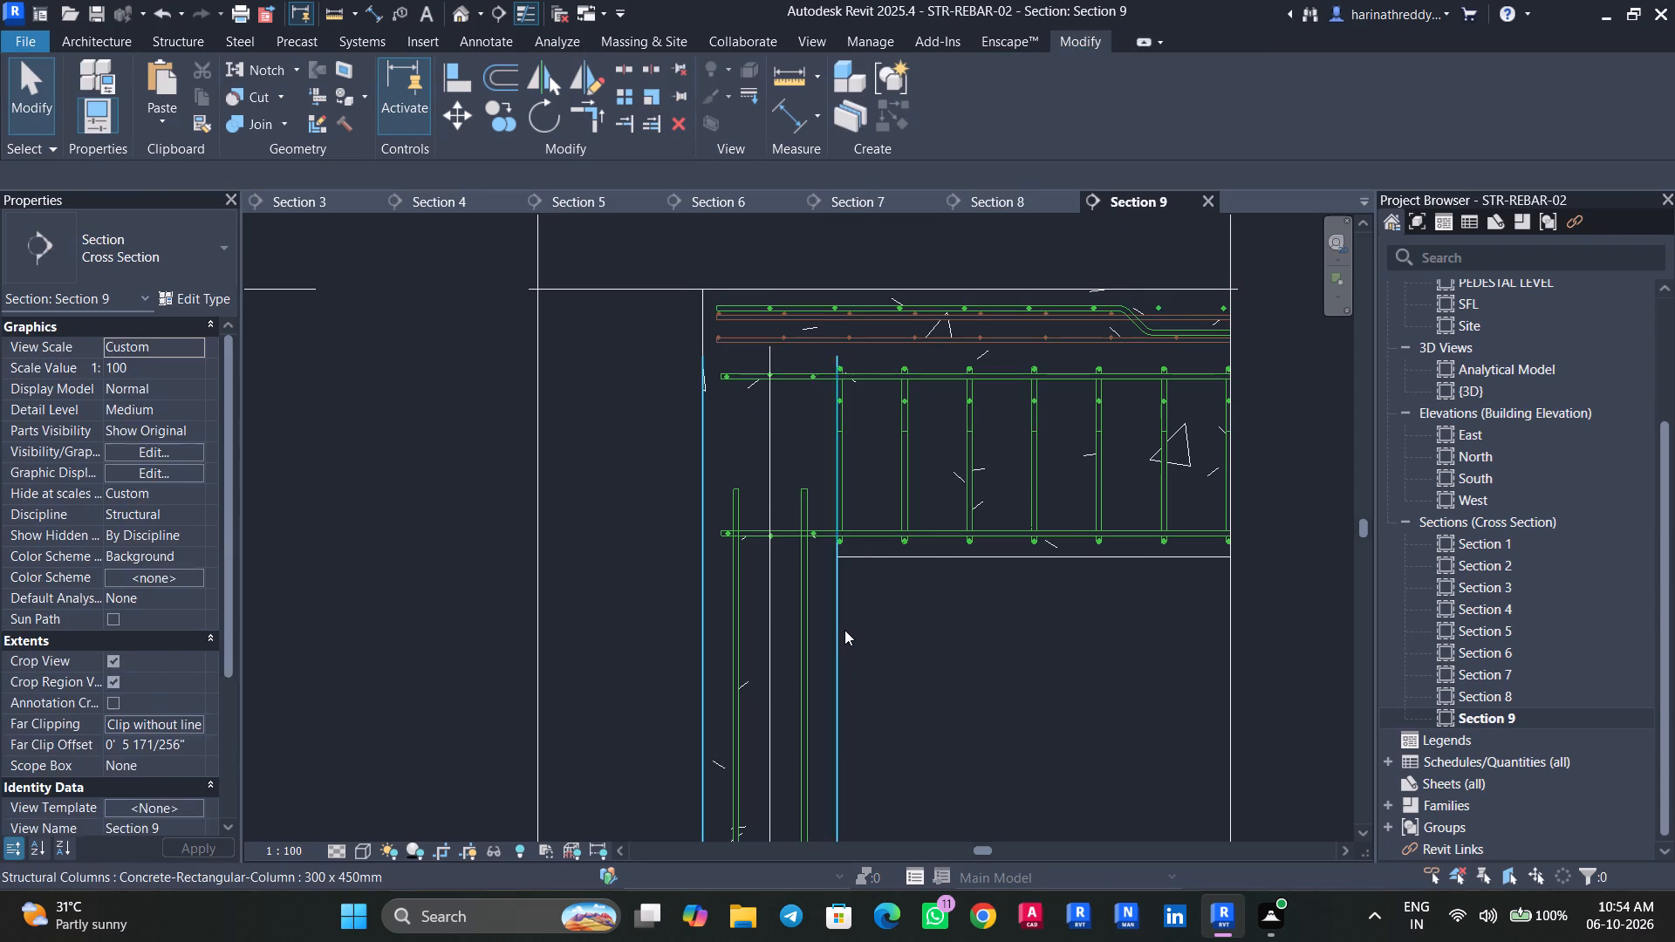
pyautogui.press('Escape')
# Extend the upper ends of both vertical H12 bar sets to the top of the 300 x 450mm column.
pyautogui.click(803, 596)
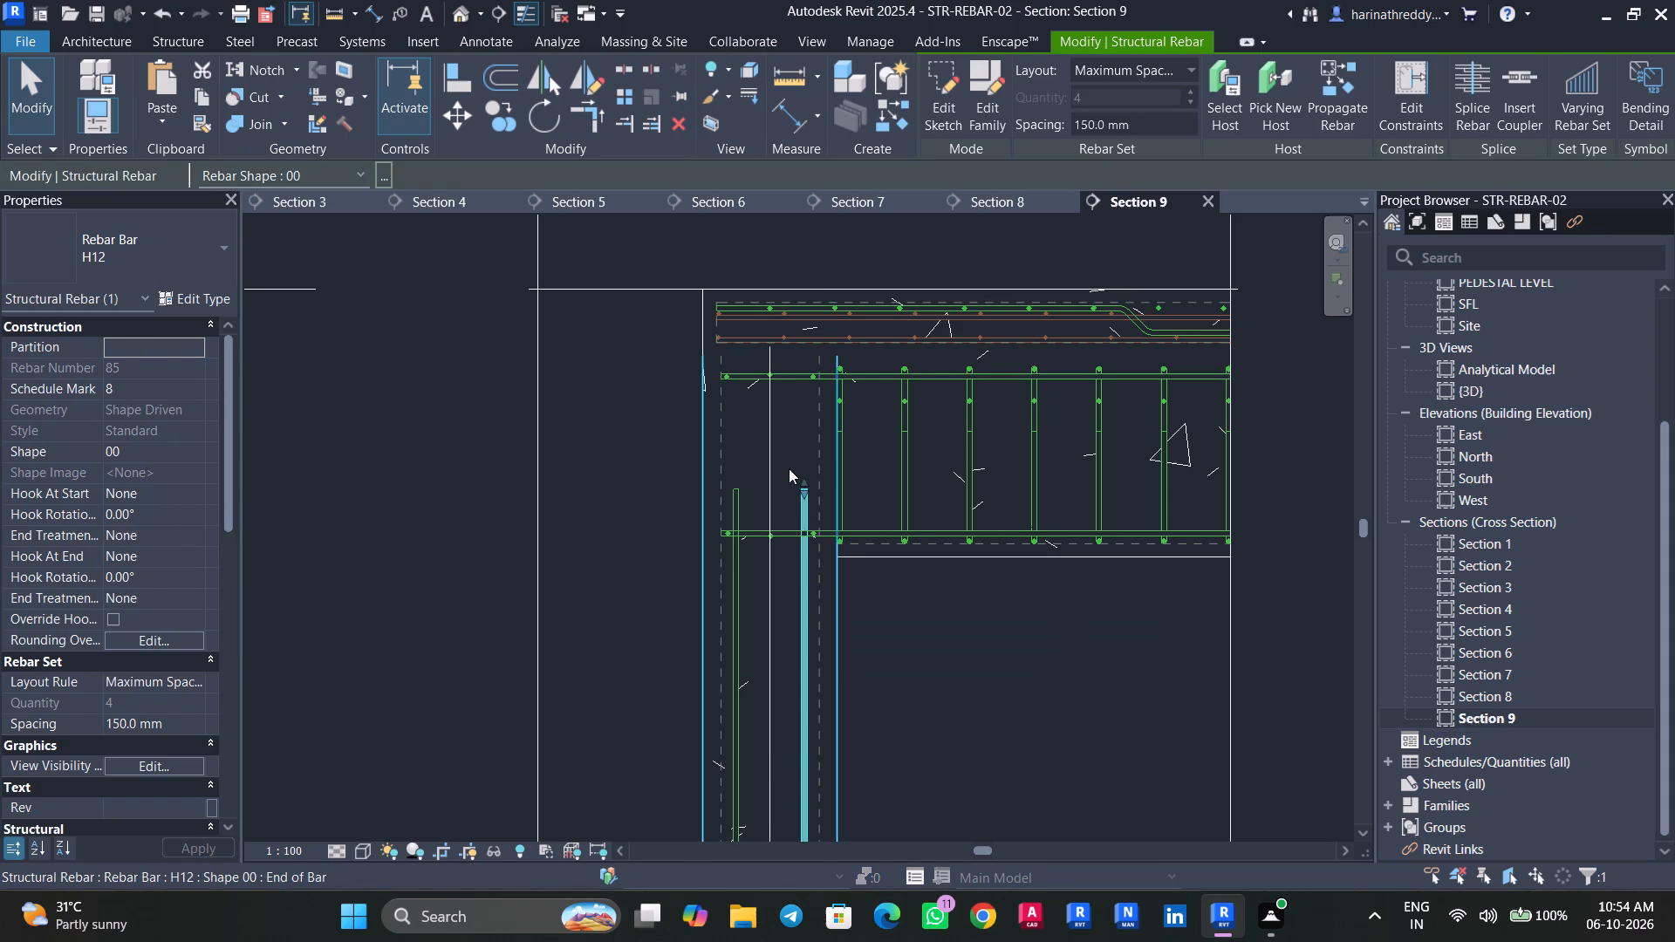
pyautogui.moveTo(804, 478); pyautogui.dragTo(802, 438)
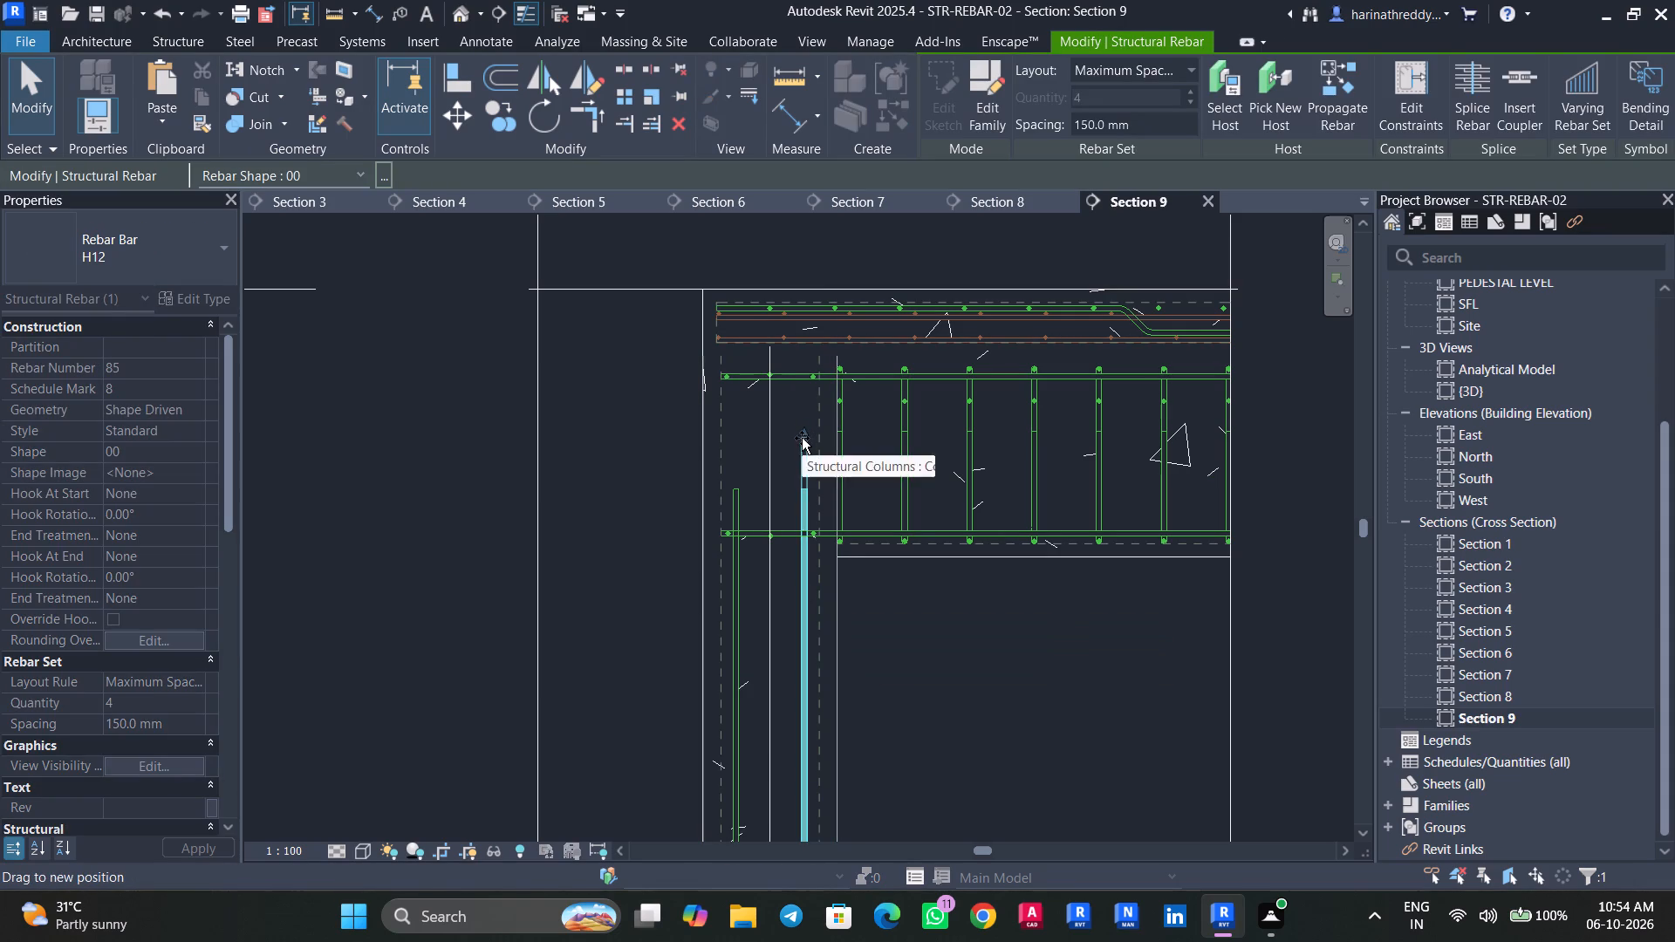
pyautogui.moveTo(802, 438); pyautogui.dragTo(805, 425)
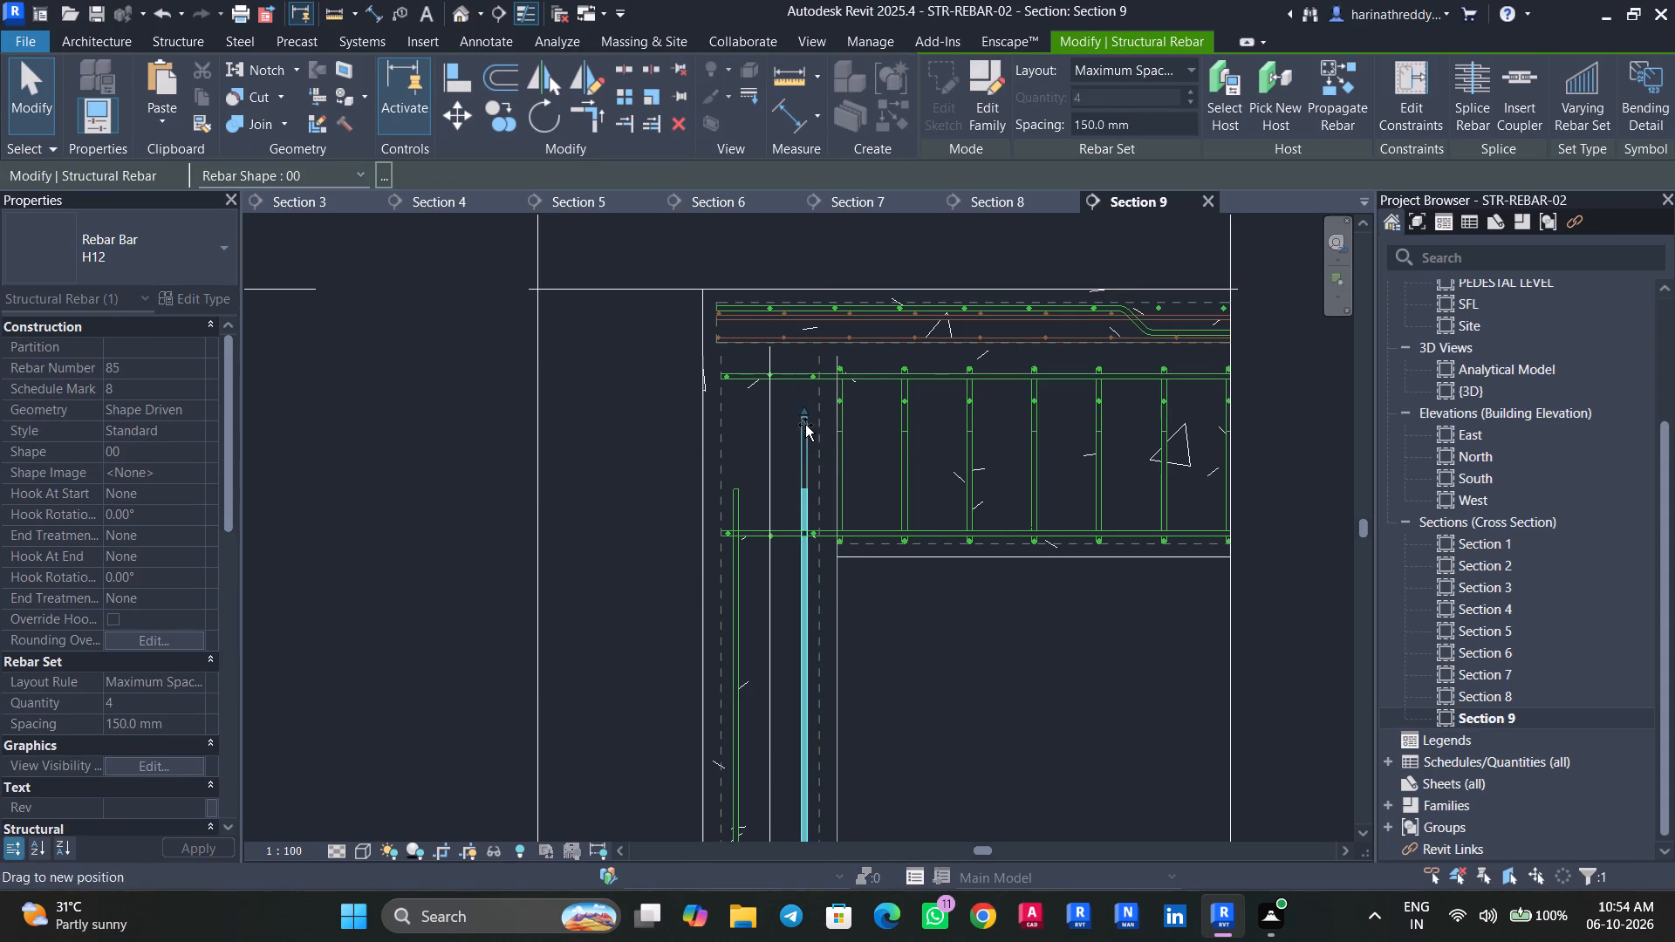
pyautogui.moveTo(805, 425); pyautogui.dragTo(805, 427)
pyautogui.press('Escape')
pyautogui.click(740, 496)
pyautogui.moveTo(735, 481); pyautogui.dragTo(736, 427)
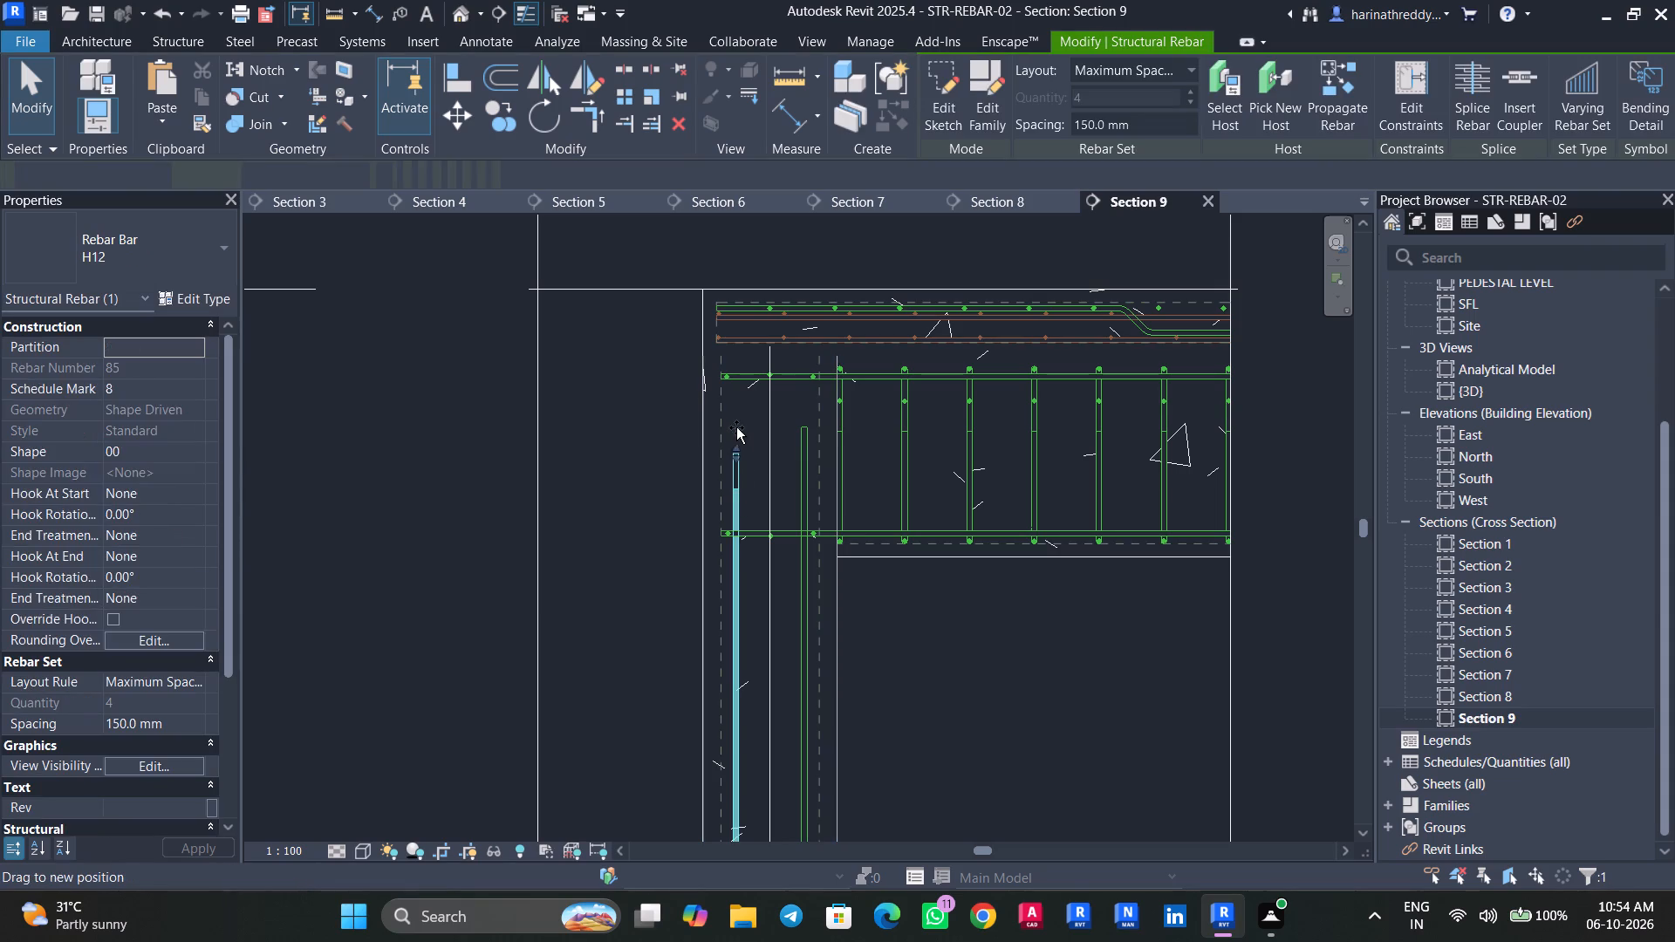
pyautogui.moveTo(736, 427); pyautogui.dragTo(742, 331)
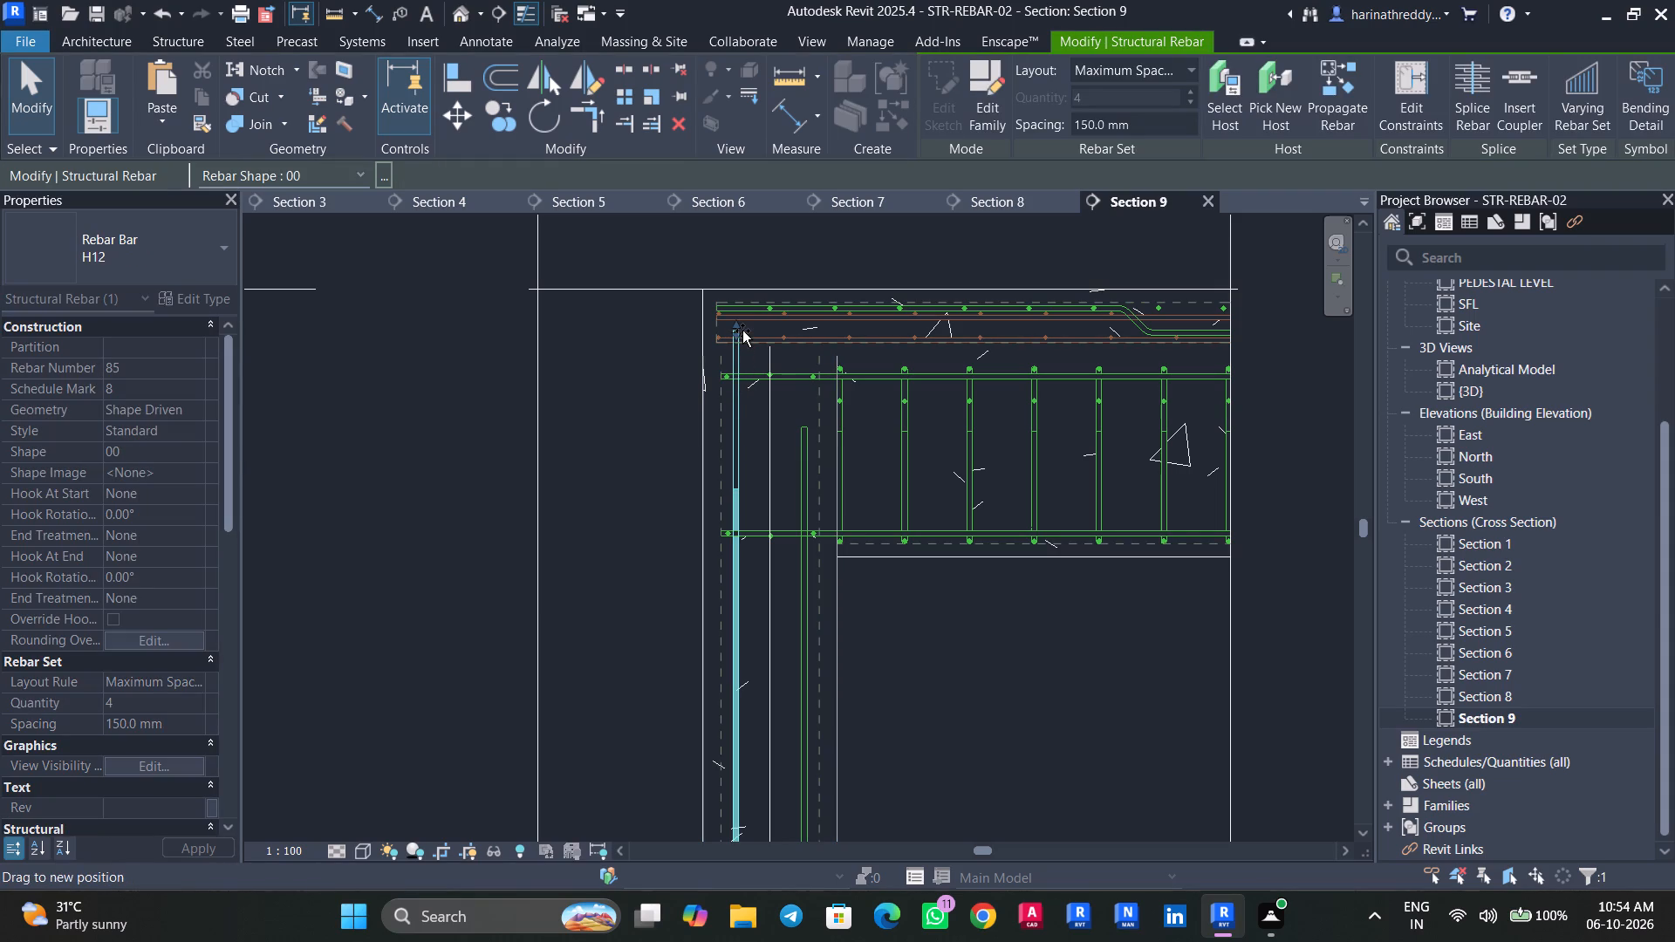
pyautogui.moveTo(742, 331); pyautogui.dragTo(746, 358)
pyautogui.press('Escape')
pyautogui.click(803, 427)
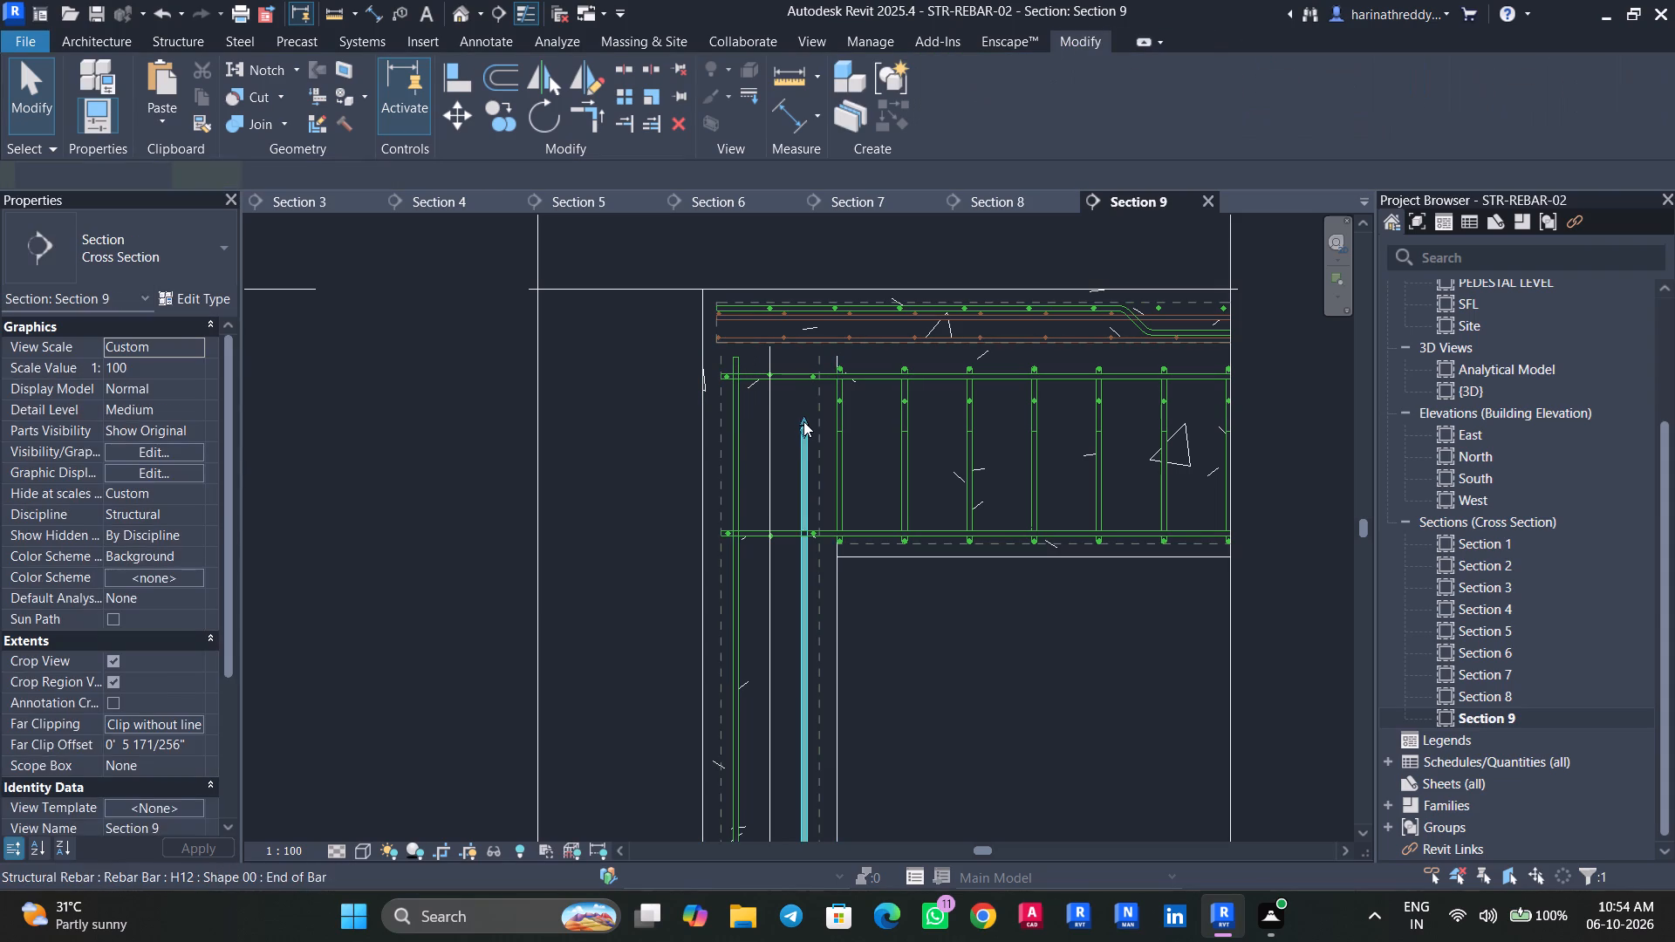
pyautogui.moveTo(803, 420); pyautogui.dragTo(803, 358)
pyautogui.press('Escape')
pyautogui.press('Escape')
# Place horizontal H12 shape 52 stirrups in the 300 x 450mm column with a Maximum Spacing layout of 150 mm.
pyautogui.click(840, 603)
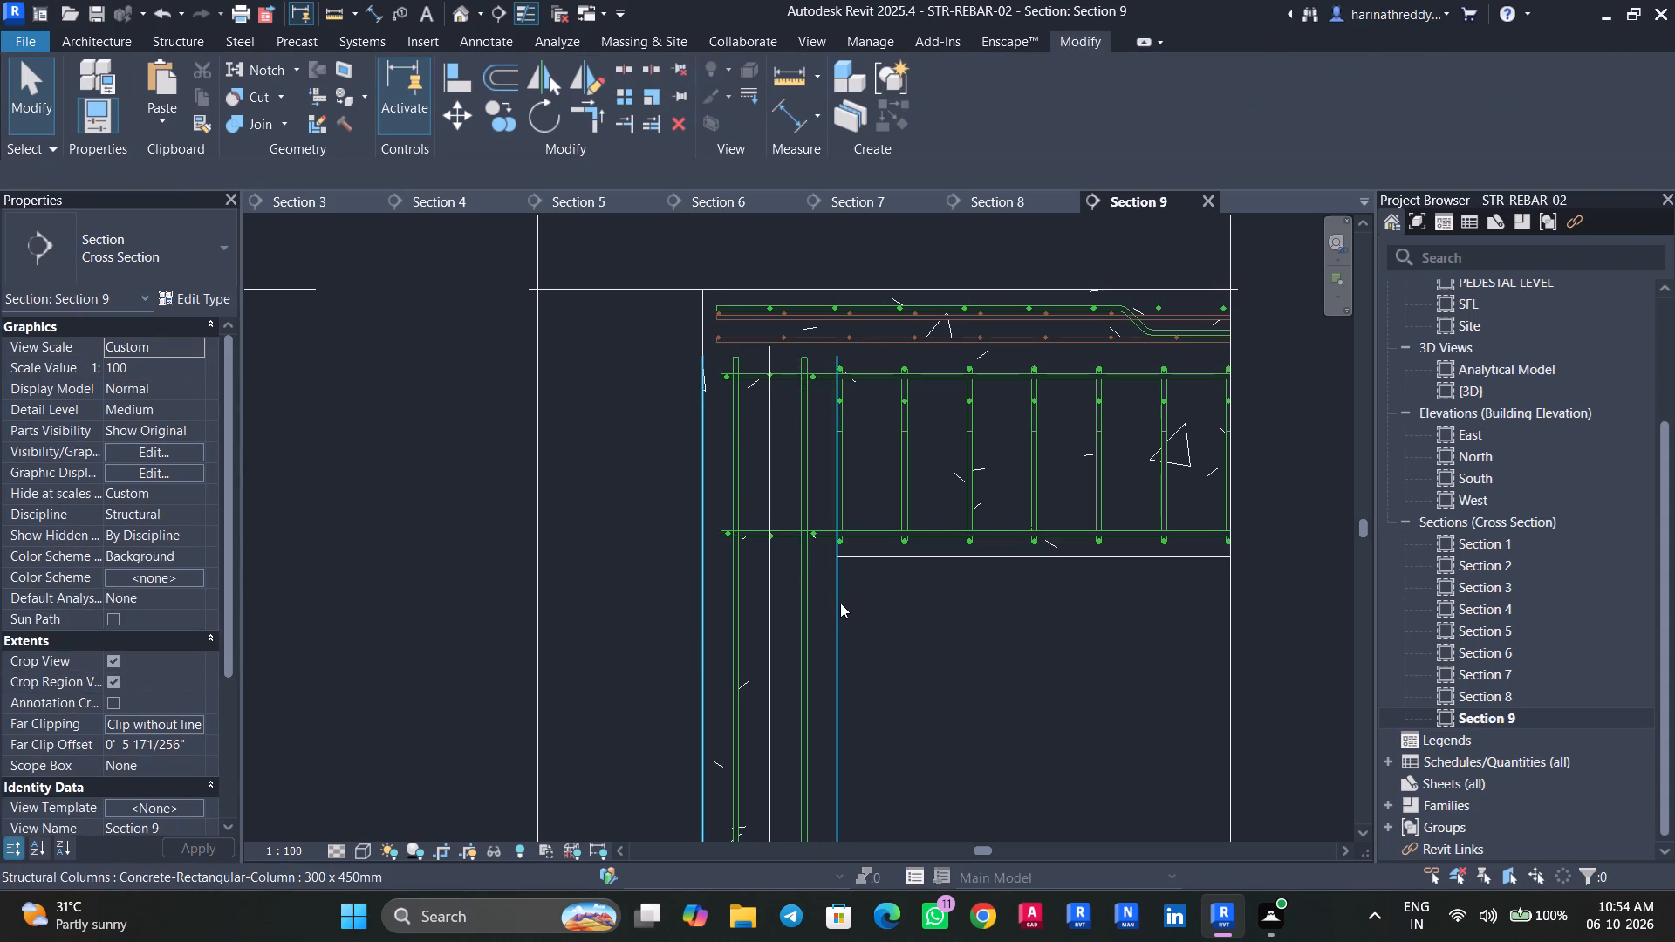
pyautogui.click(1116, 122)
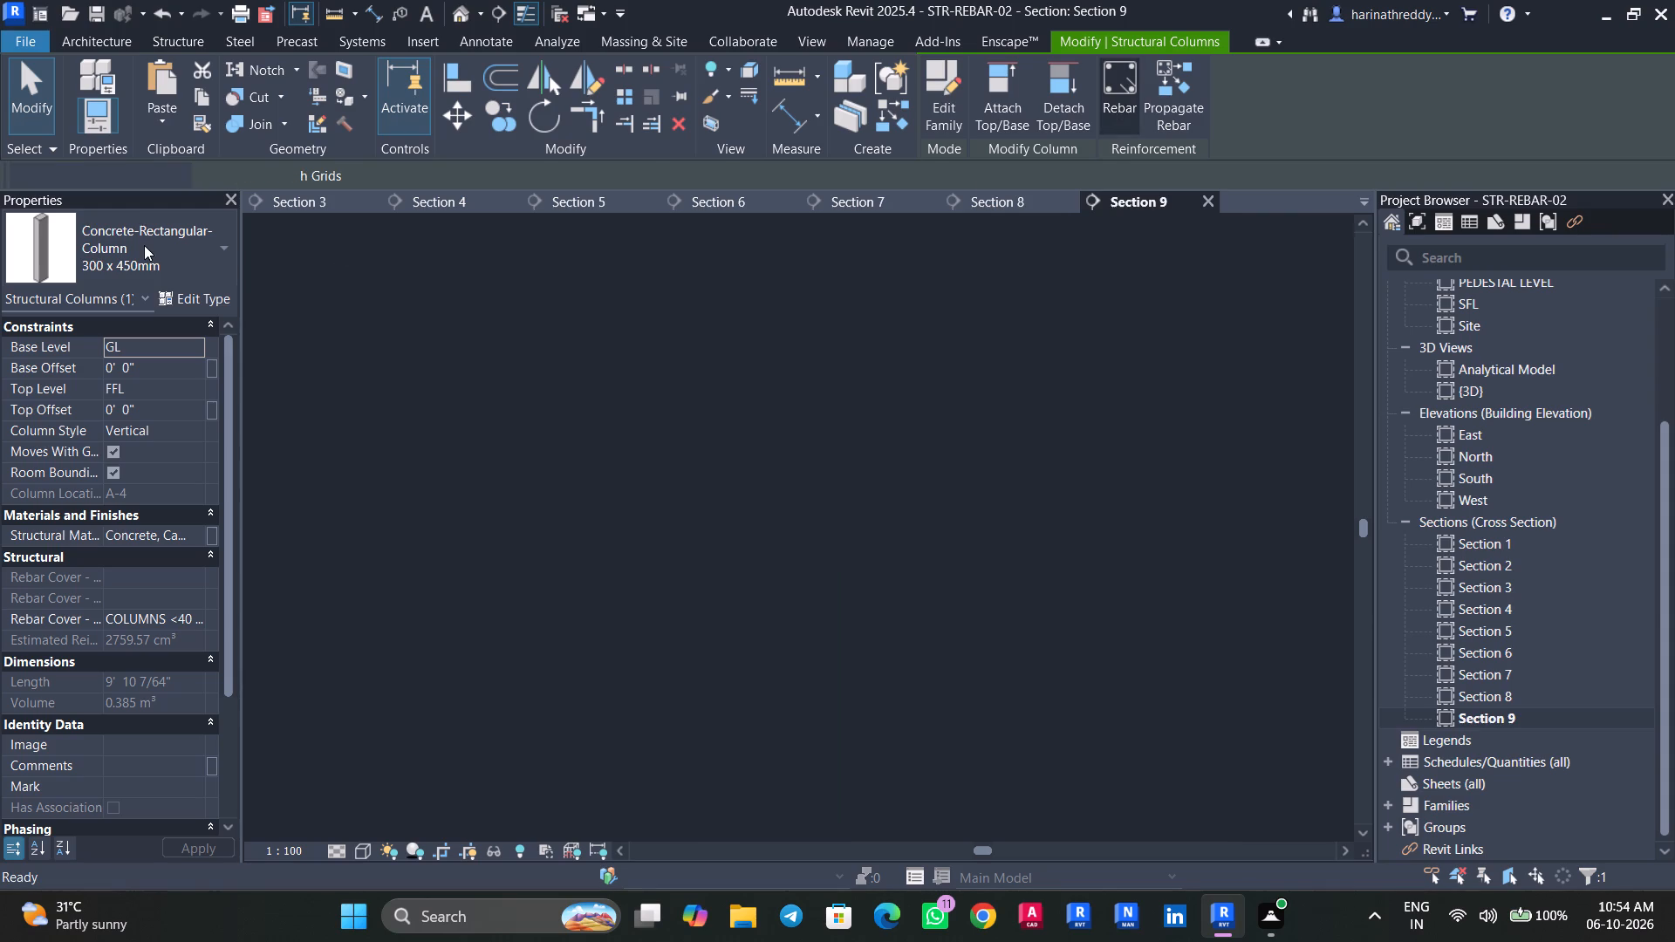
pyautogui.scroll(-7, 1201, 683)
pyautogui.scroll(1, 1207, 683)
pyautogui.scroll(-13, 1207, 683)
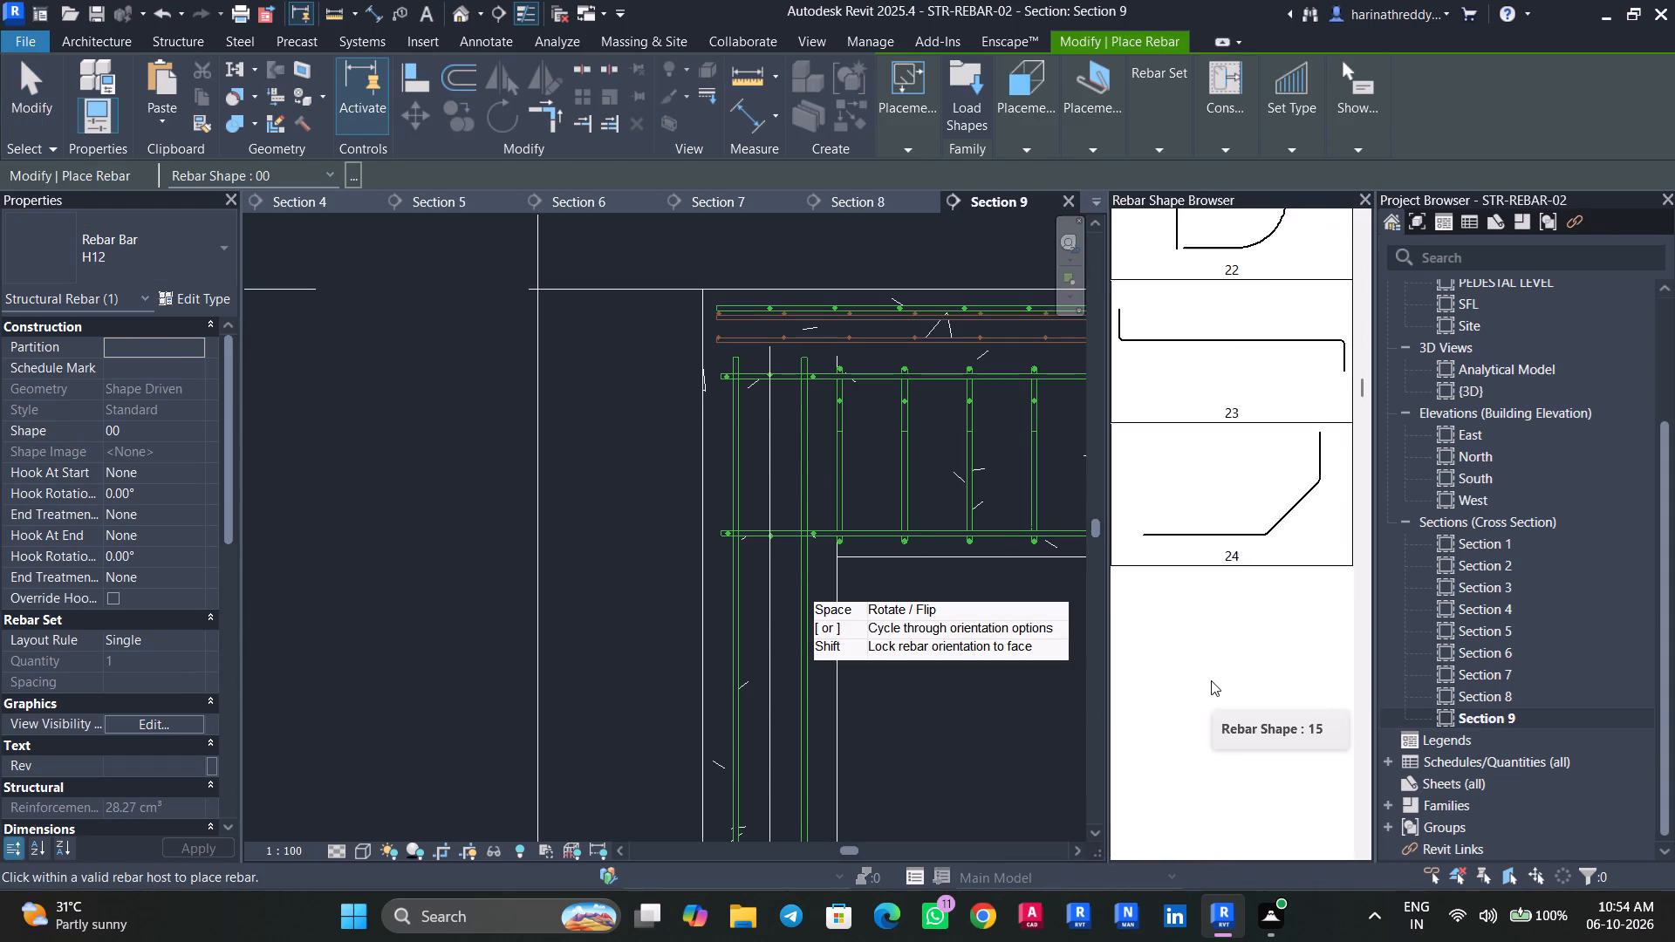
pyautogui.scroll(-20, 1211, 680)
pyautogui.scroll(-13, 1211, 680)
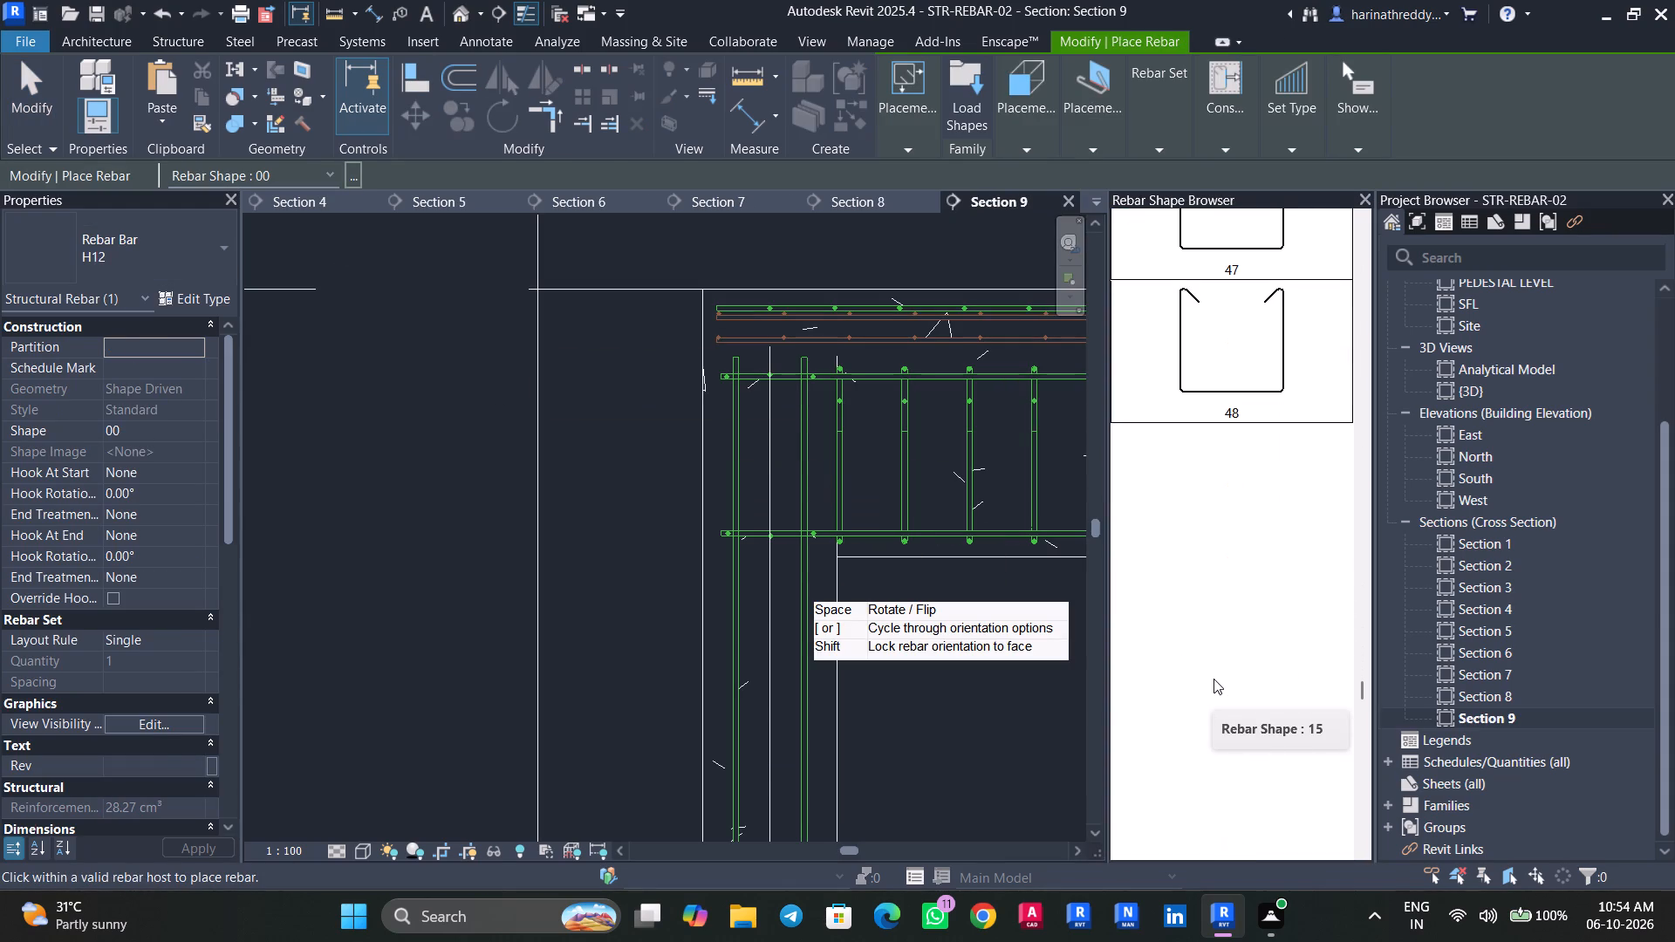
pyautogui.click(1230, 654)
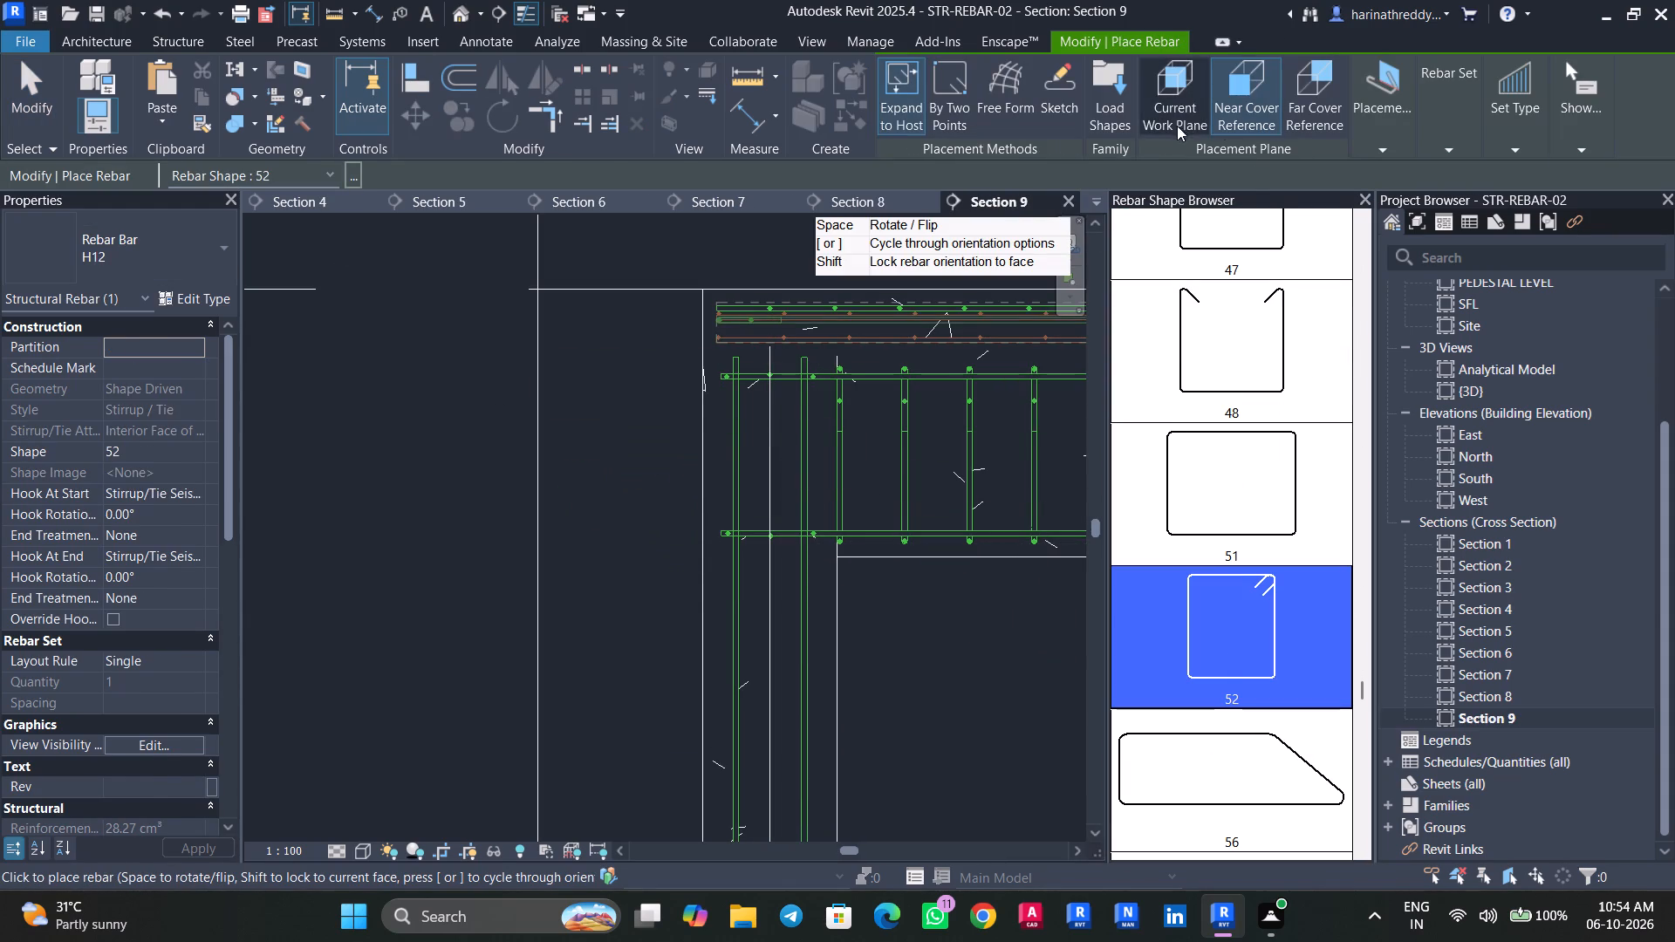
pyautogui.click(1358, 126)
pyautogui.click(1399, 188)
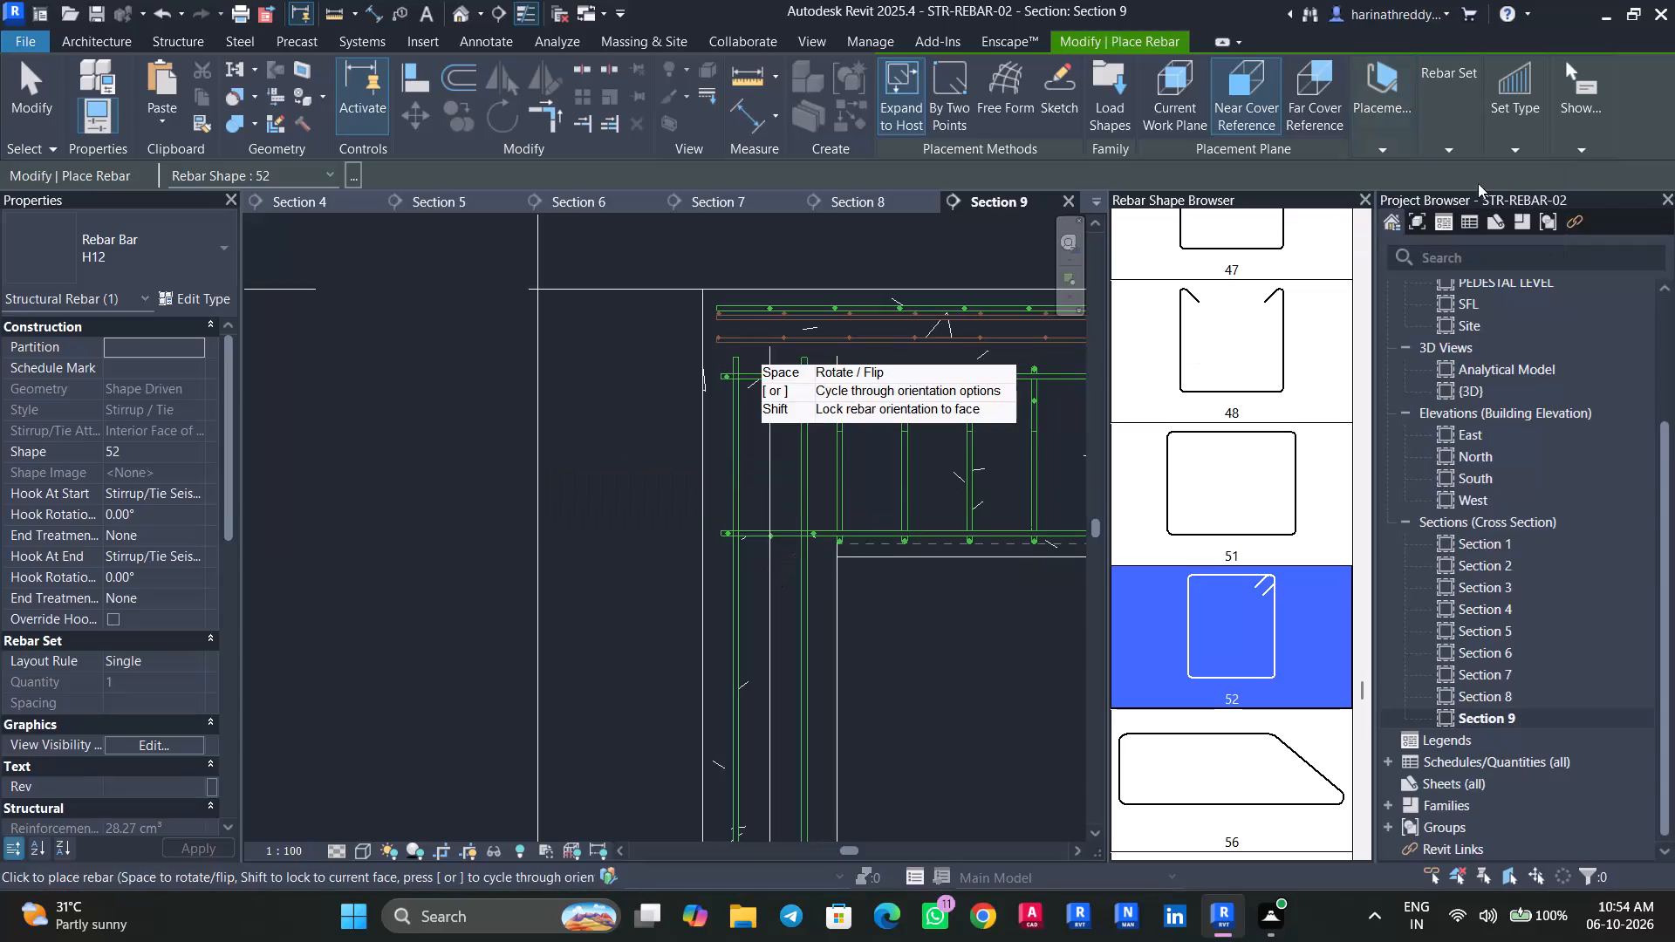
pyautogui.click(1395, 140)
pyautogui.click(1515, 195)
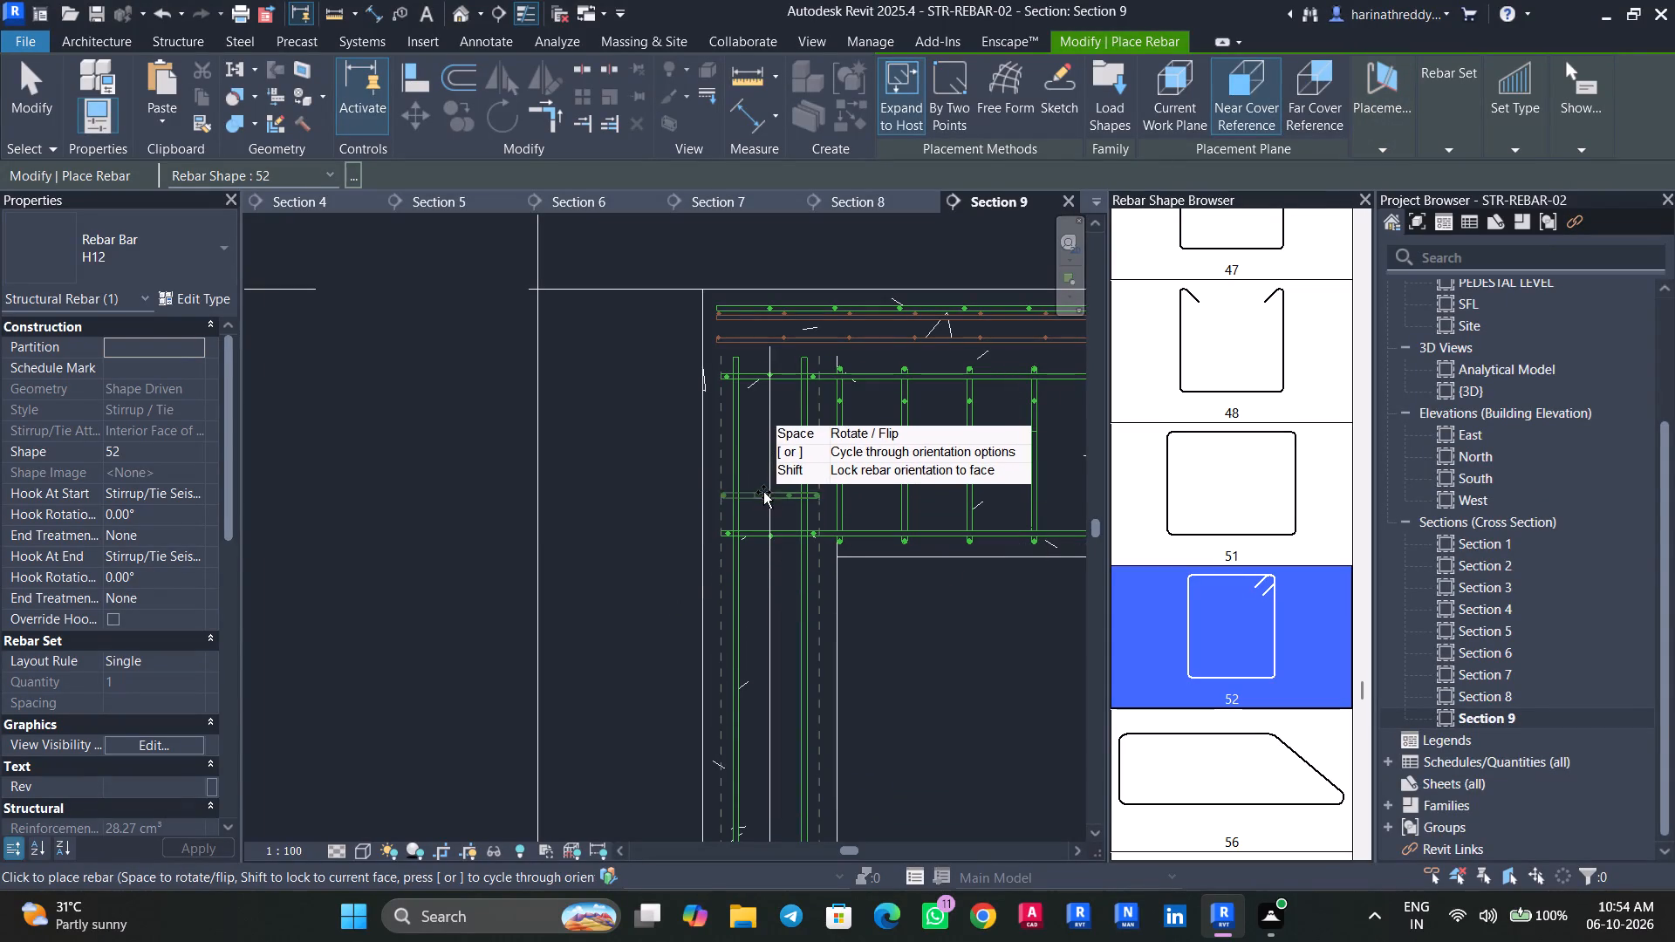
pyautogui.click(205, 659)
pyautogui.click(193, 659)
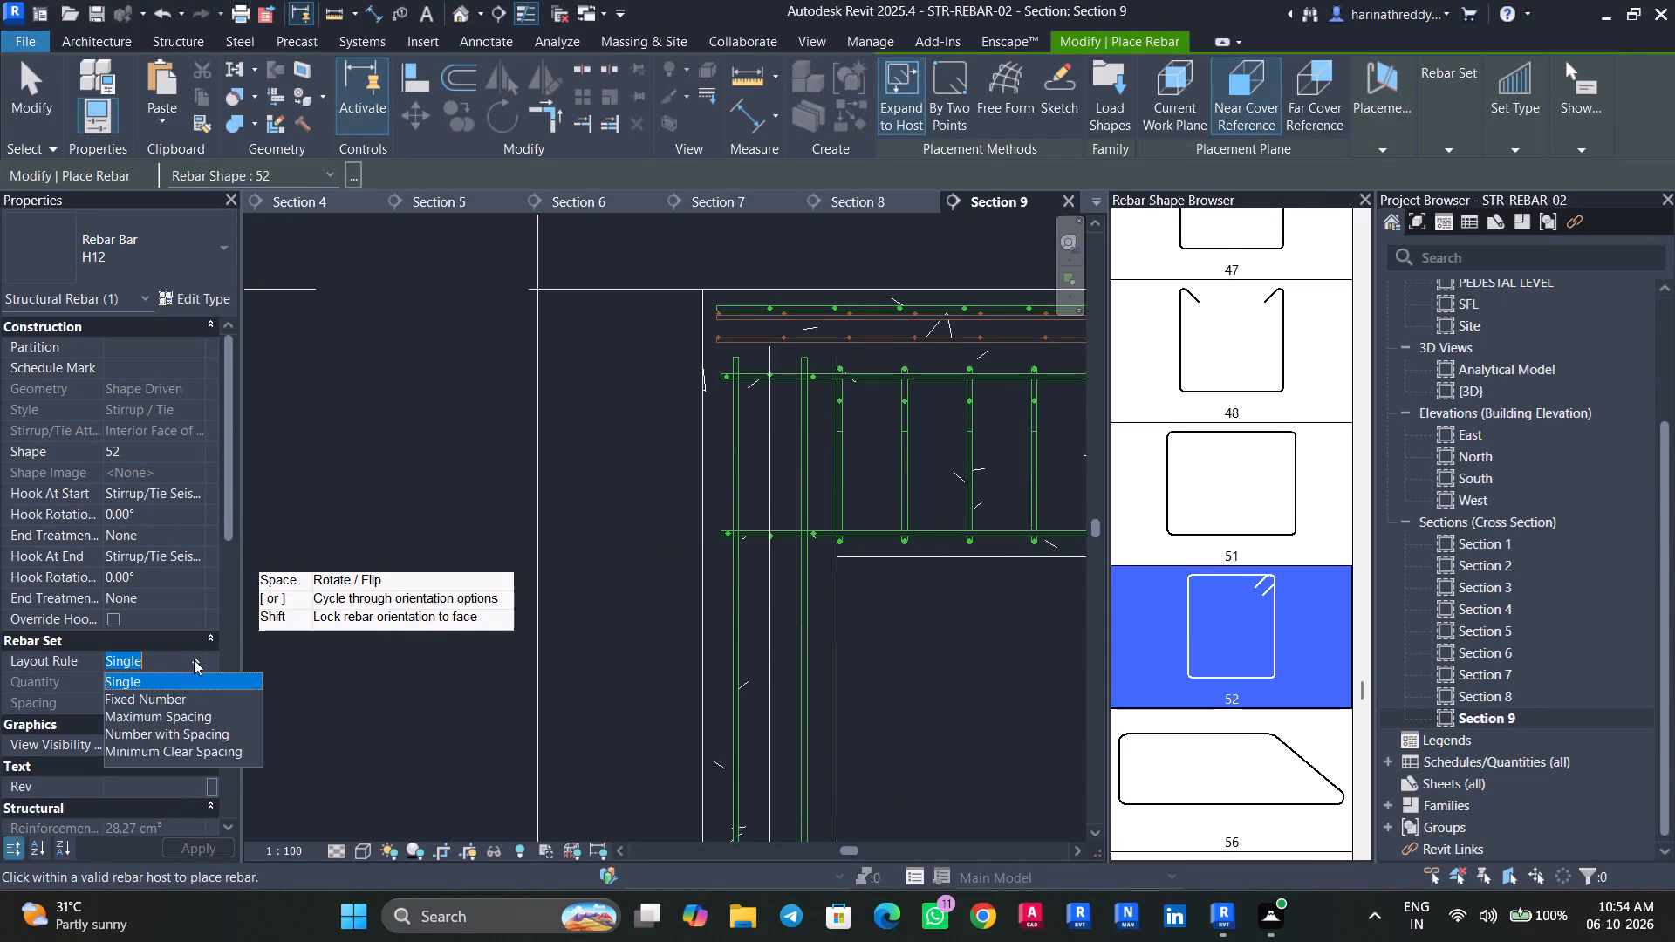
pyautogui.click(163, 713)
pyautogui.click(177, 701)
pyautogui.write('150')
pyautogui.press('Return')
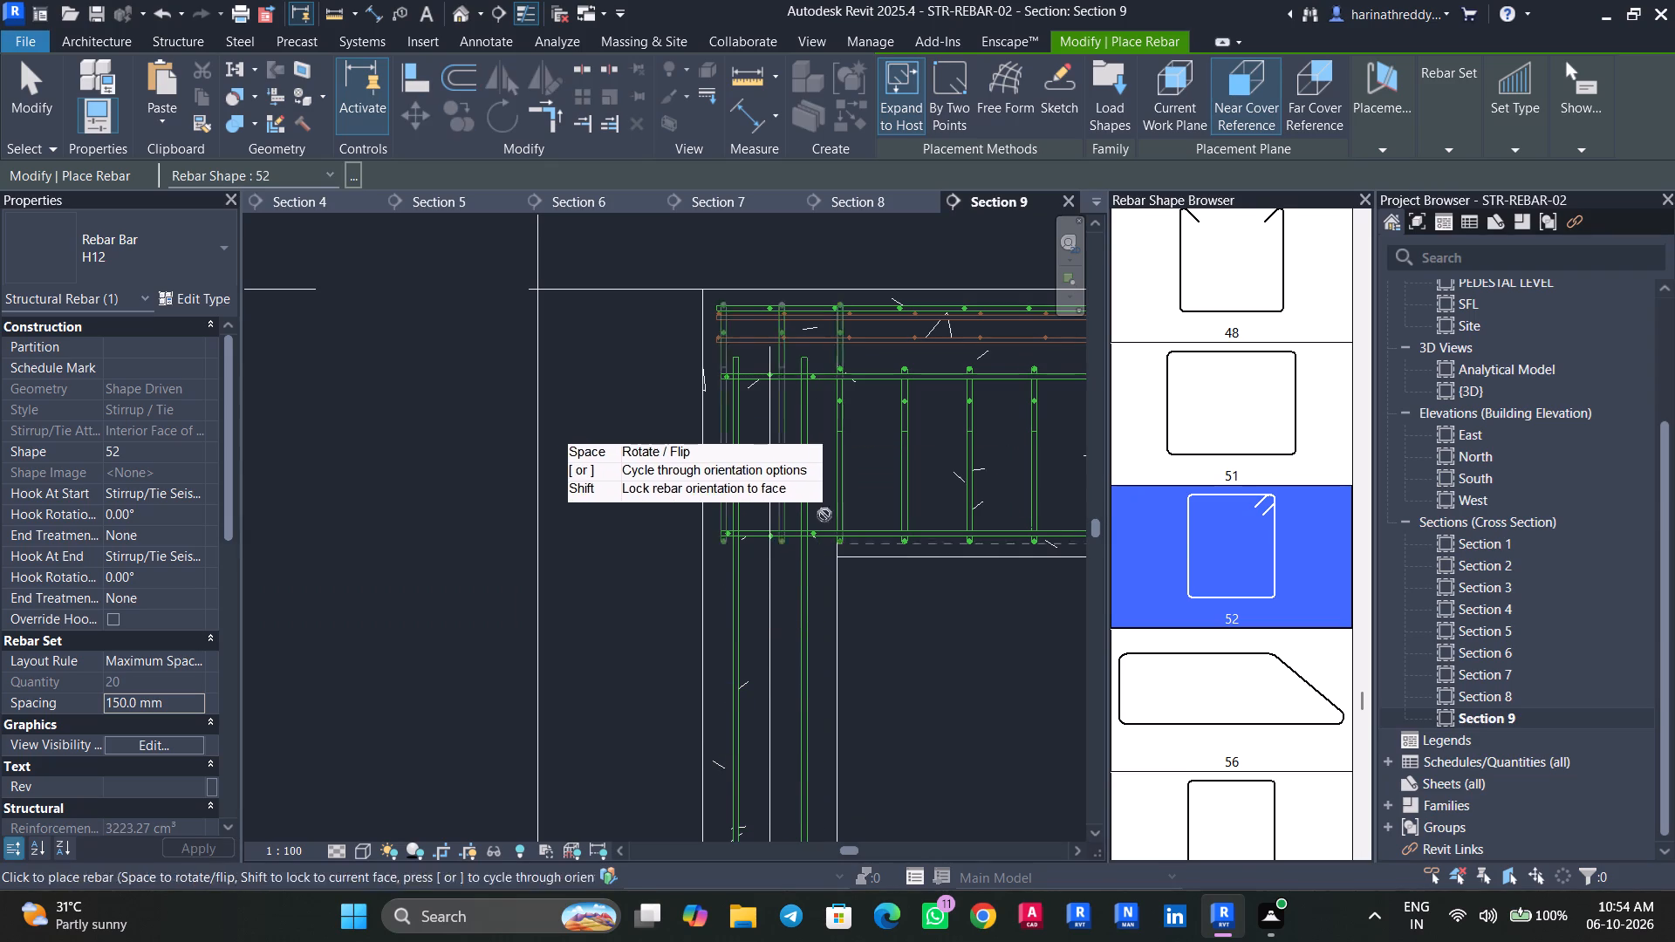
pyautogui.click(733, 588)
pyautogui.press('Escape')
pyautogui.press('Escape')
pyautogui.press('Escape')
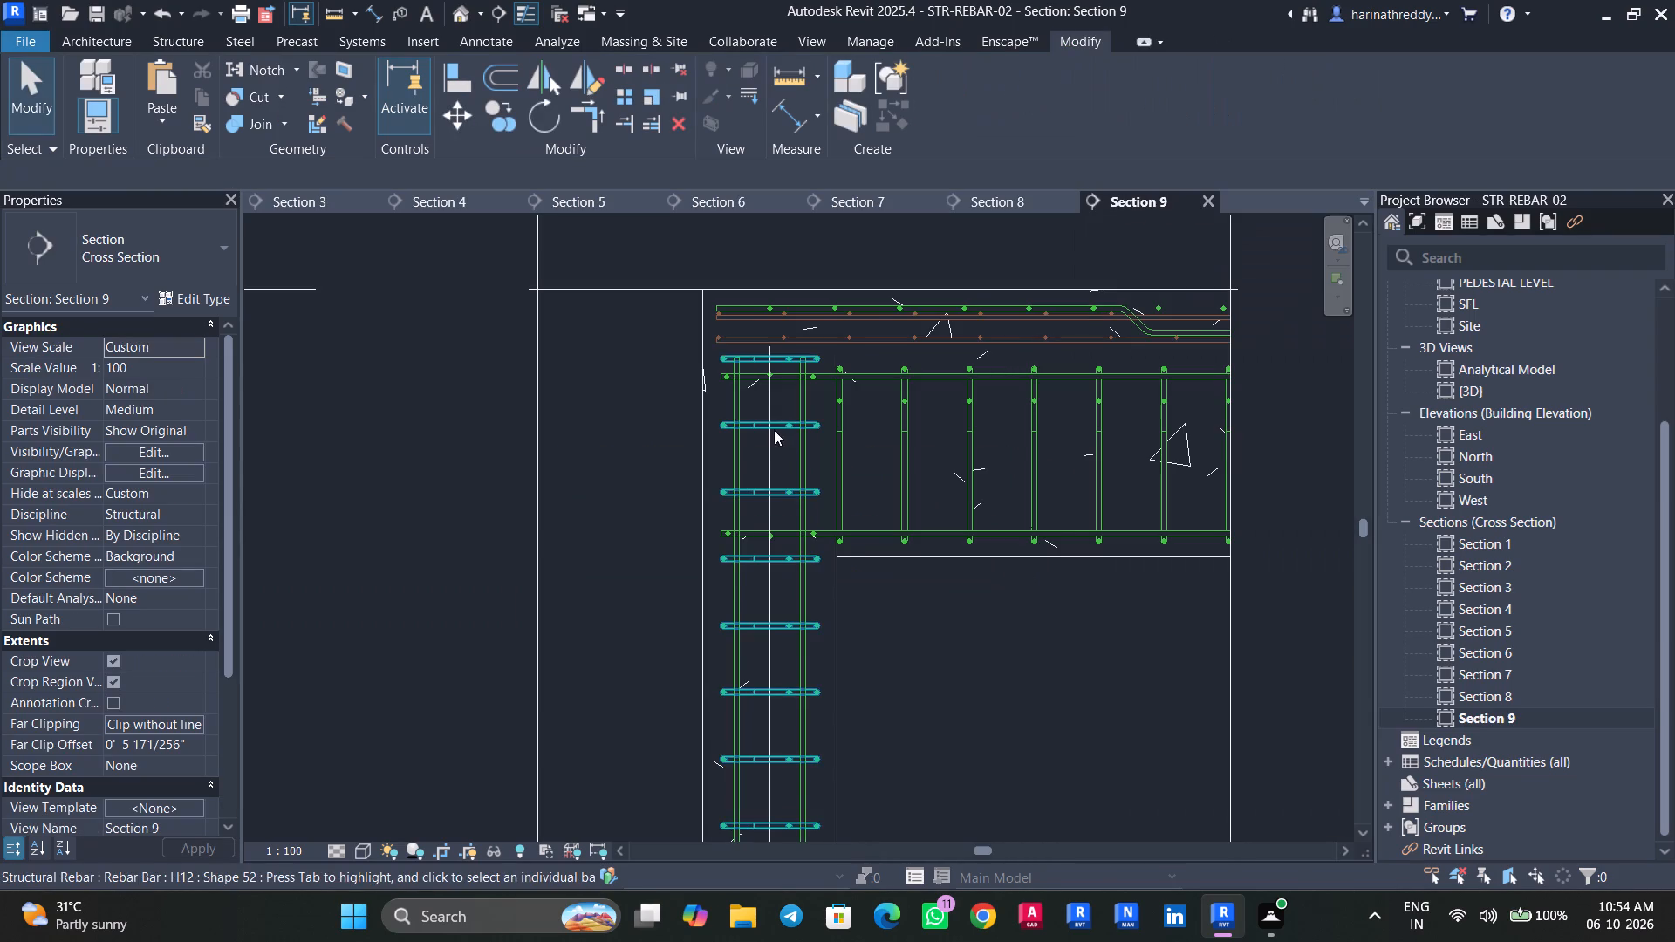
# Lower the top end of the column's stirrup set to just below the upper beam's top bars.
pyautogui.click(774, 430)
pyautogui.scroll(8, 768, 363)
pyautogui.moveTo(772, 348); pyautogui.dragTo(774, 439)
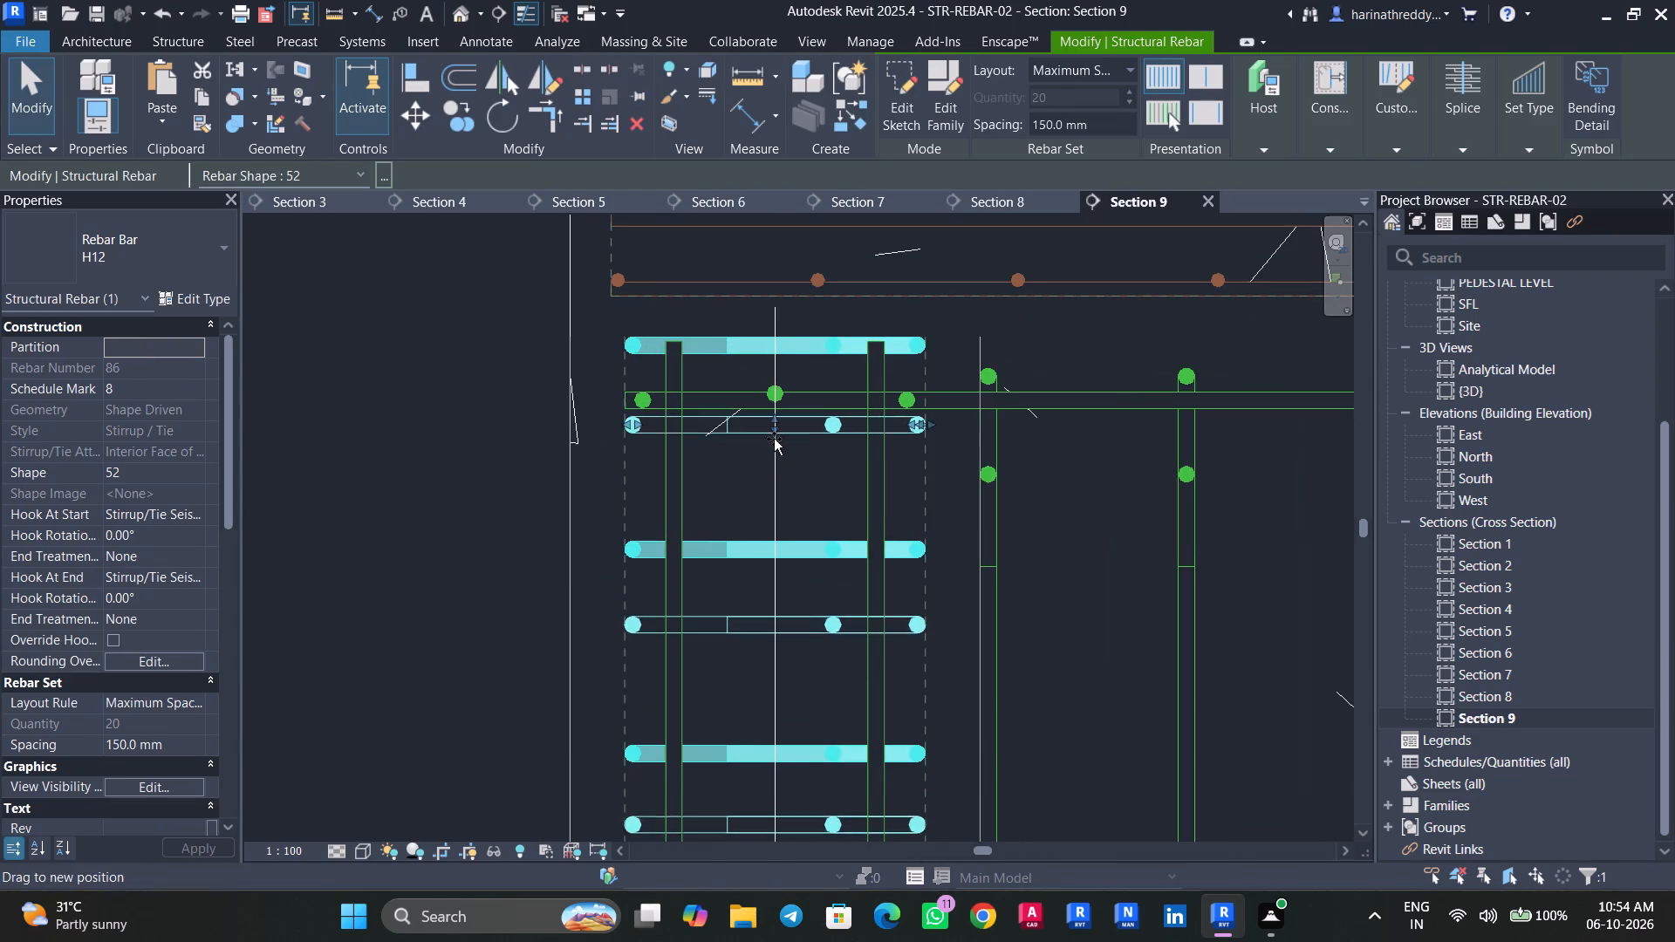
pyautogui.moveTo(774, 439); pyautogui.dragTo(774, 449)
pyautogui.scroll(-6, 774, 449)
pyautogui.moveTo(735, 707); pyautogui.dragTo(748, 430, button='middle')
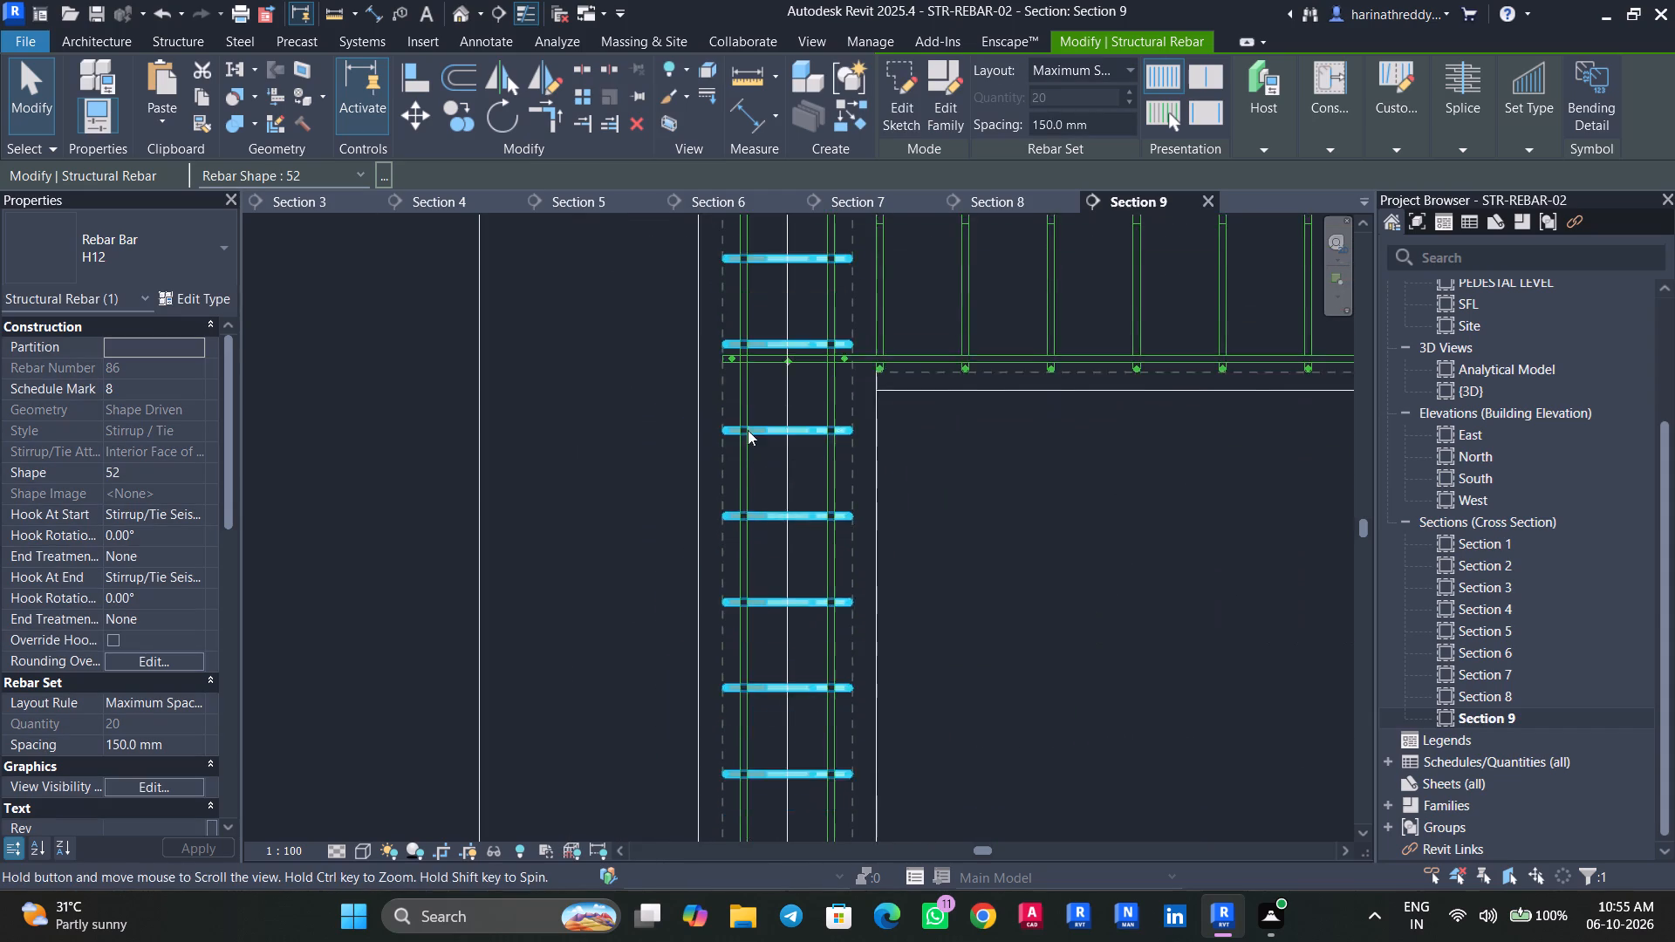
# Lower the top end of the column's stirrup set to the underside of the 300 x 600mm upper beam.
pyautogui.scroll(-9, 754, 463)
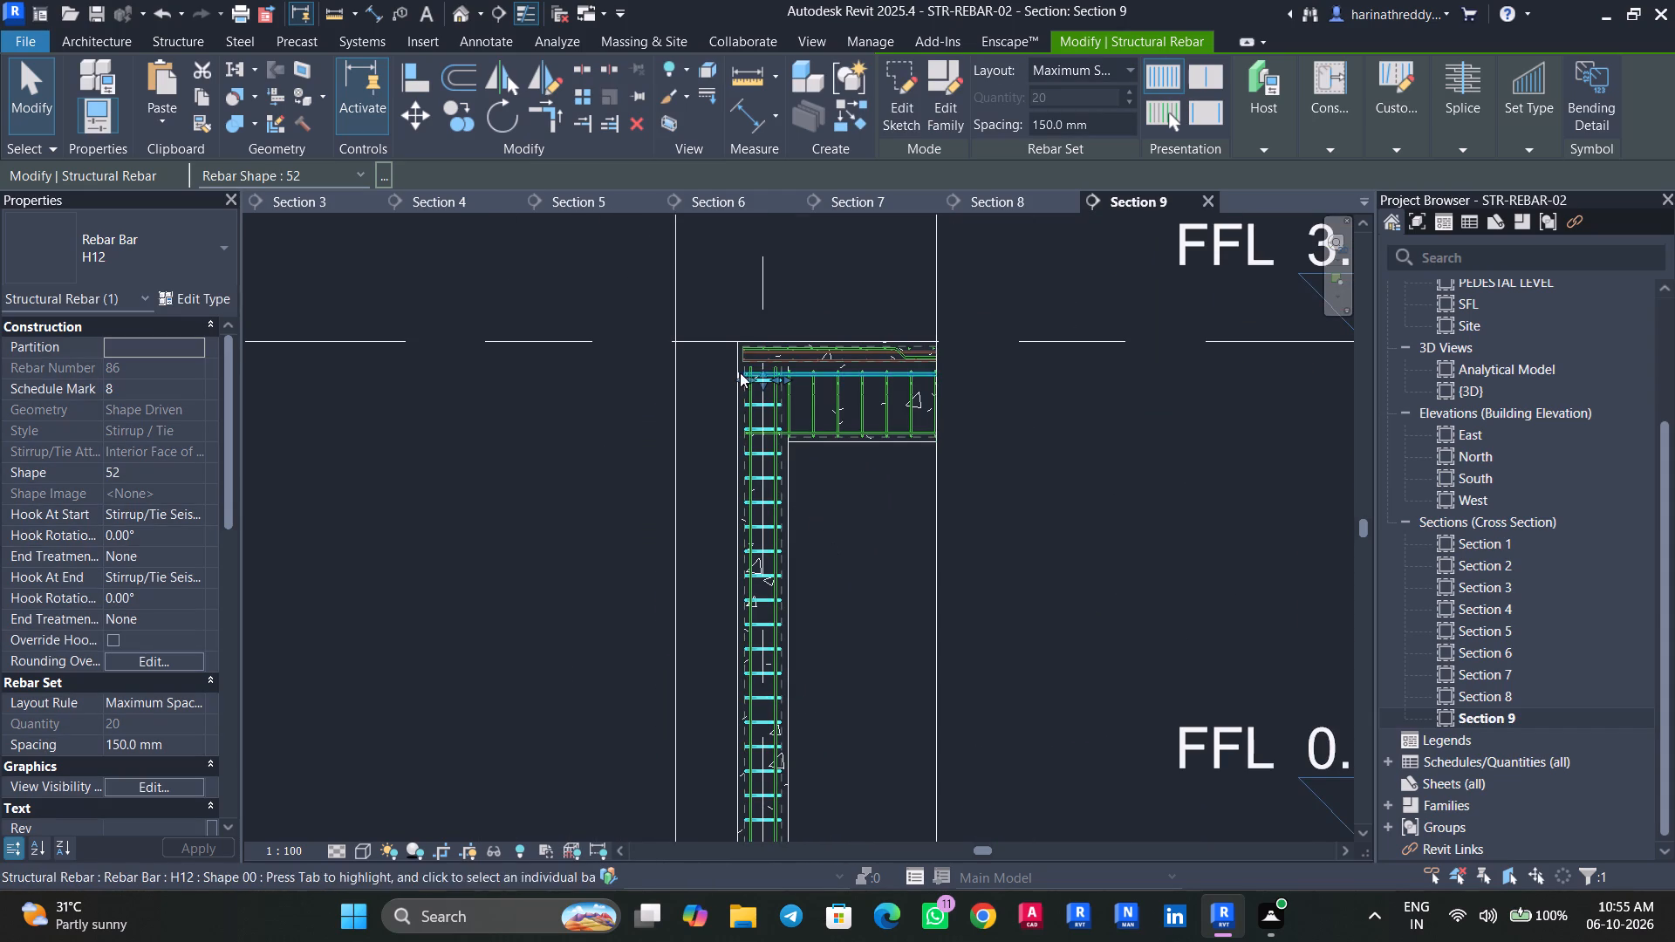
pyautogui.scroll(9, 741, 373)
pyautogui.moveTo(790, 375); pyautogui.dragTo(790, 590)
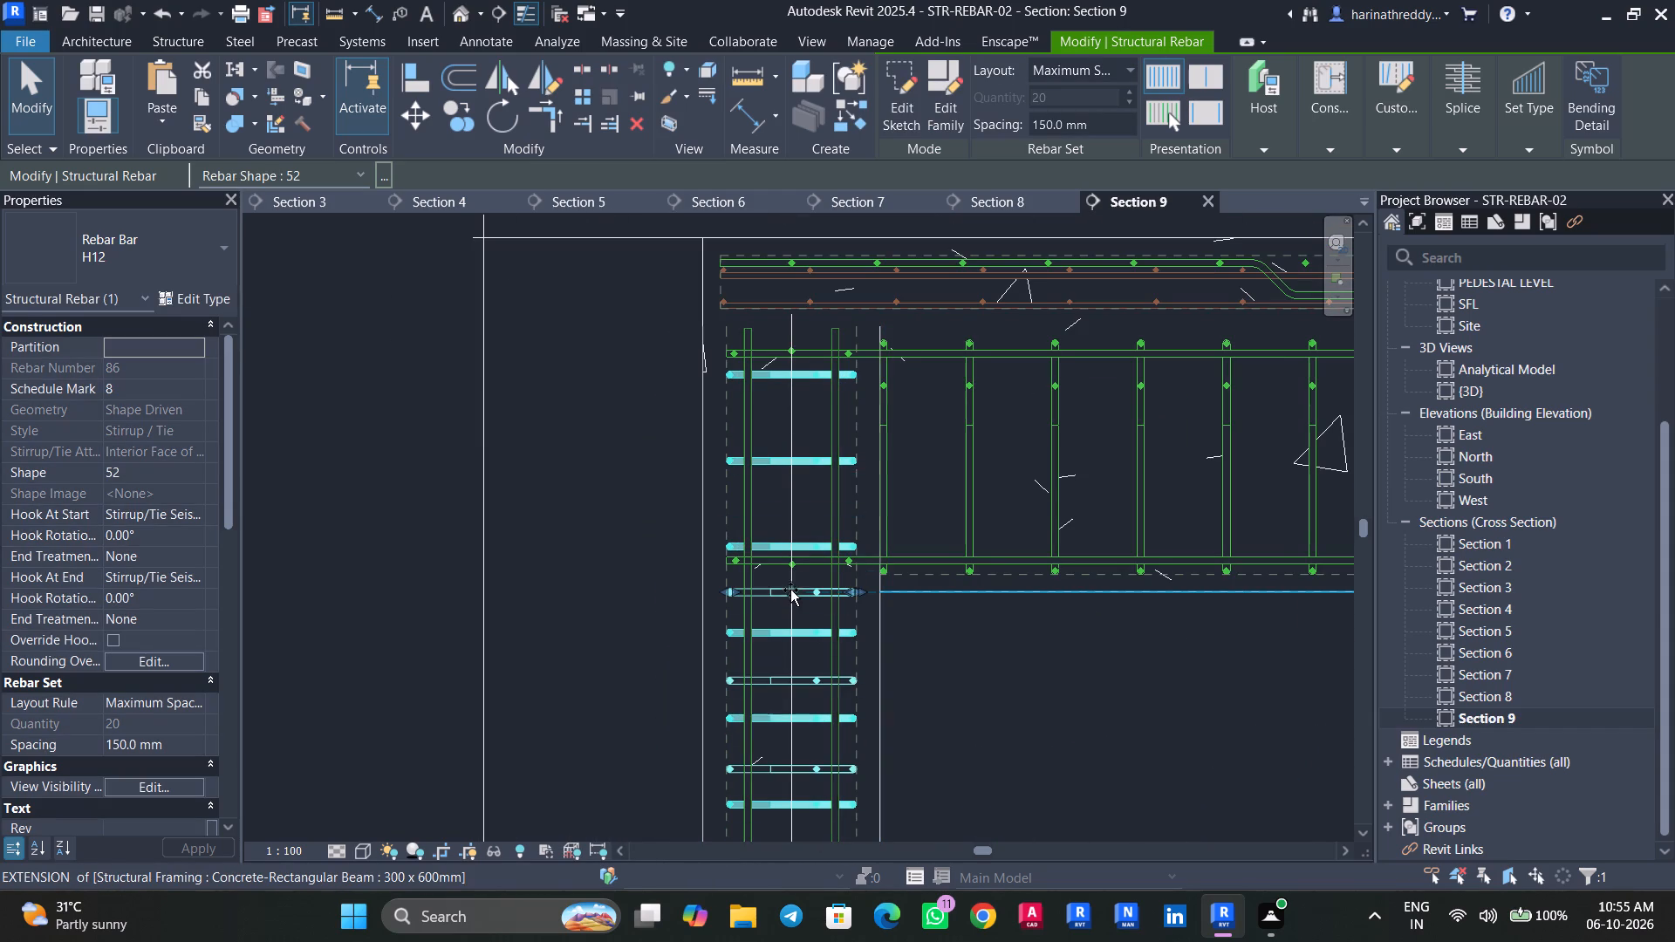
pyautogui.moveTo(790, 590); pyautogui.dragTo(789, 585)
pyautogui.scroll(-3, 789, 577)
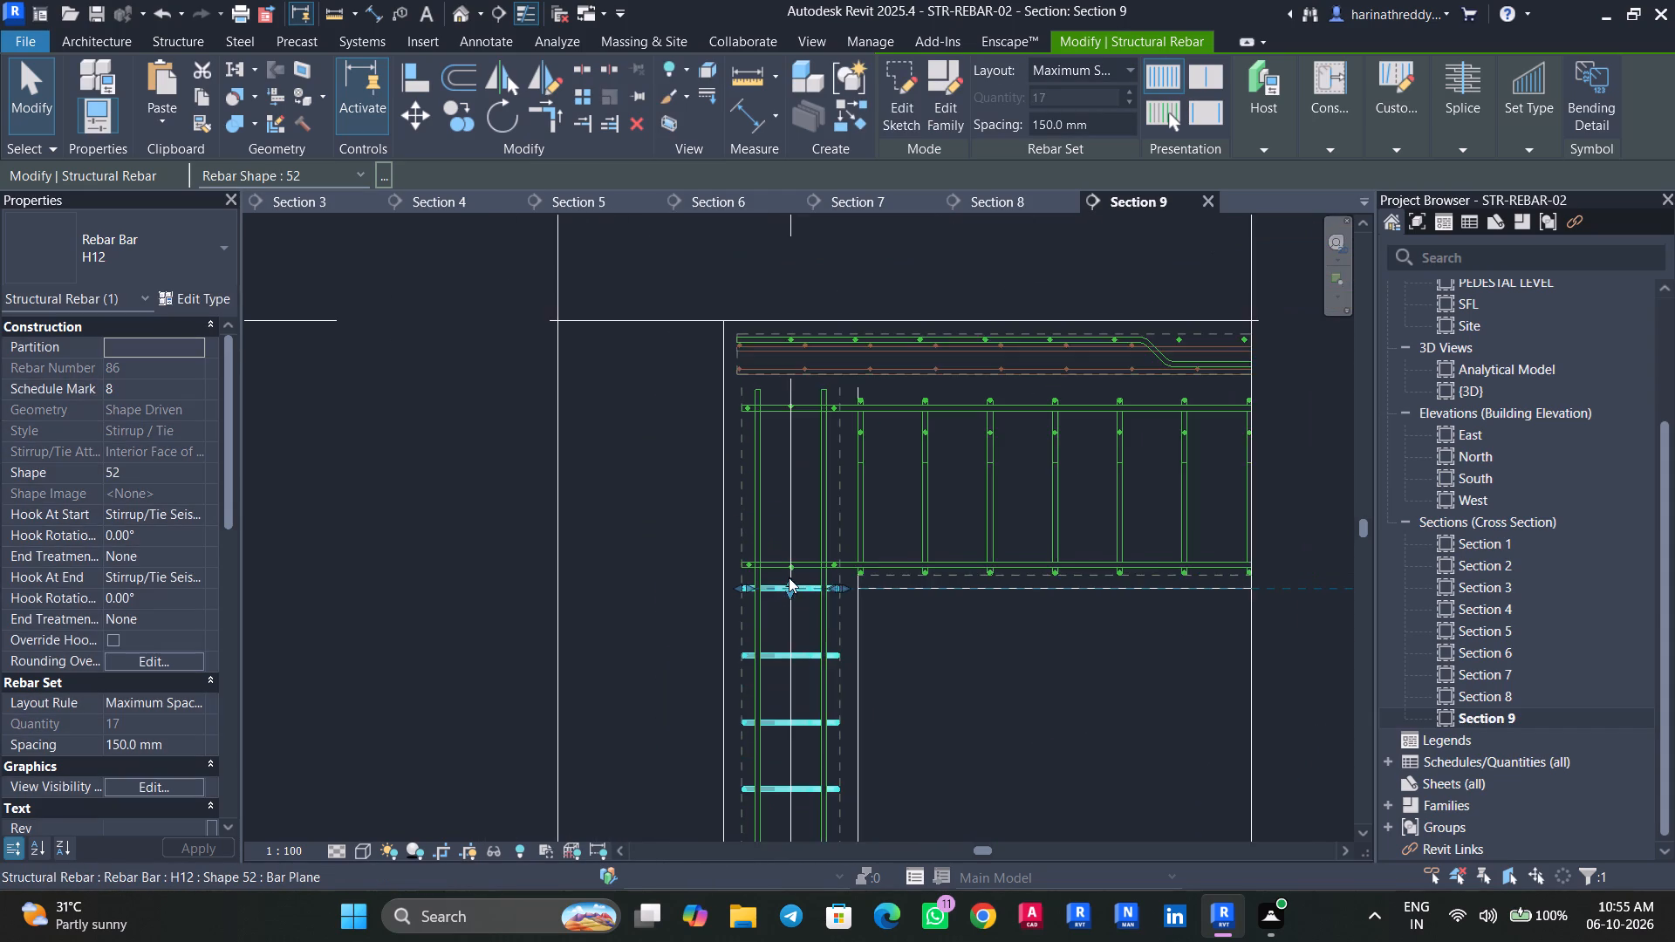
pyautogui.moveTo(973, 675); pyautogui.dragTo(938, 544, button='middle')
pyautogui.press('Escape')
pyautogui.press('Escape')
# Select all matching H12 rebar instances from a column stirrup and show them unobscured in the {3D} view.
pyautogui.scroll(-7, 907, 593)
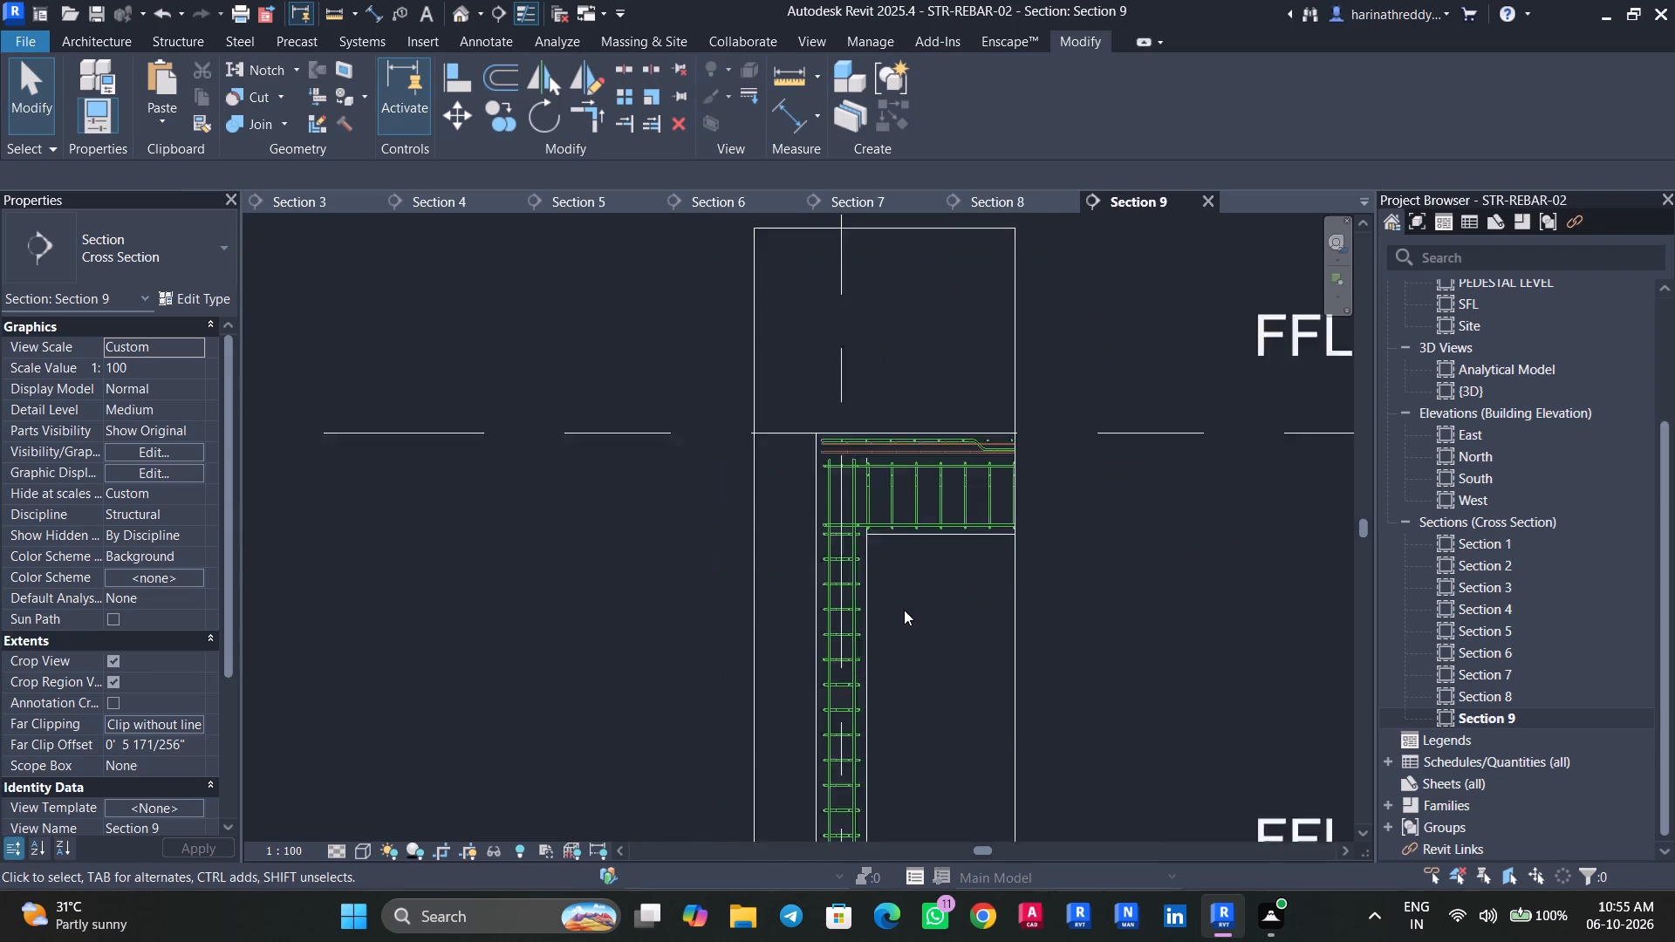
pyautogui.scroll(-1, 904, 610)
pyautogui.moveTo(881, 718); pyautogui.dragTo(926, 328, button='middle')
pyautogui.click(896, 421)
pyautogui.scroll(6, 895, 440)
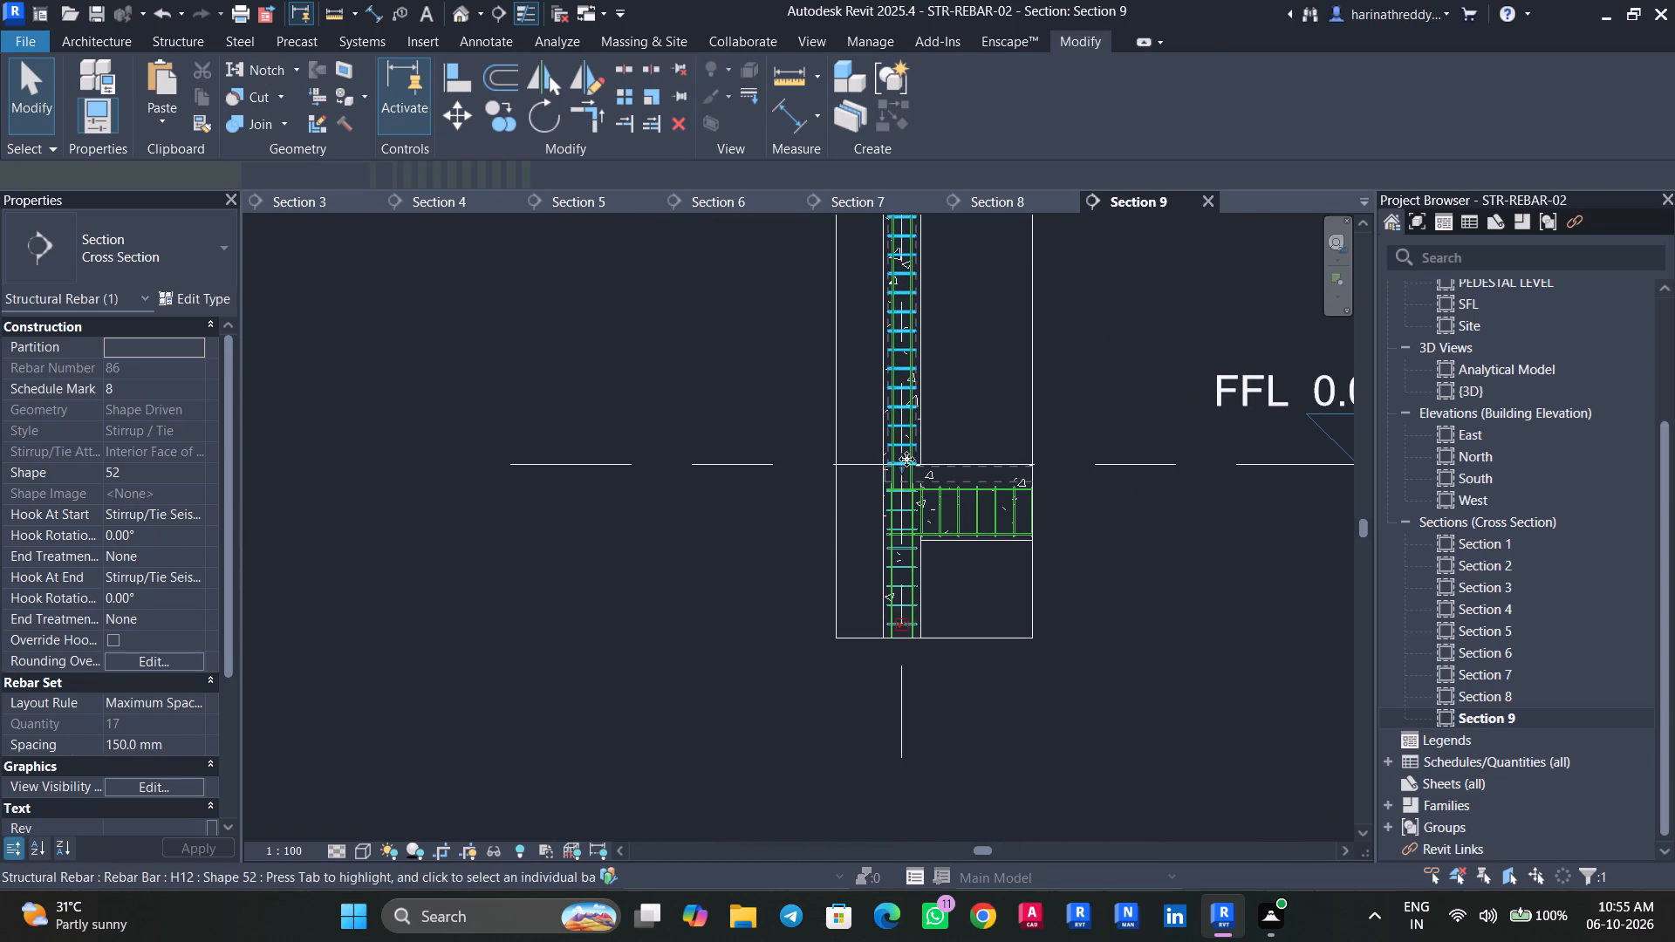
pyautogui.scroll(5, 906, 459)
pyautogui.scroll(-1, 909, 462)
pyautogui.scroll(1, 909, 462)
pyautogui.press('Escape')
pyautogui.press('Escape')
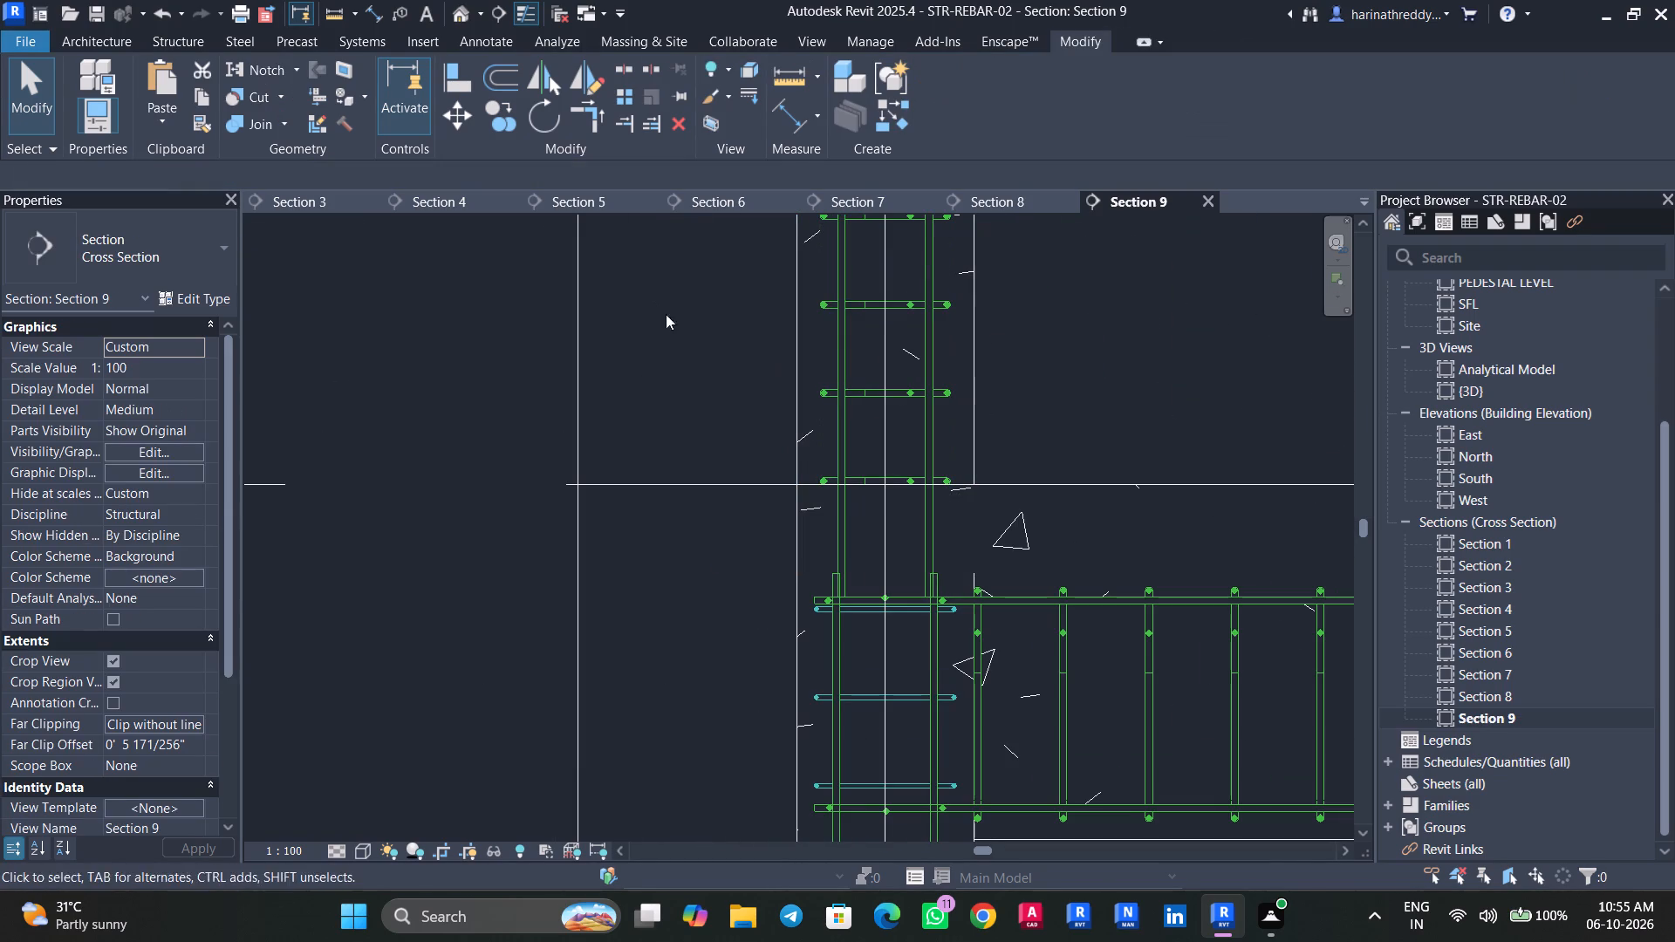
pyautogui.press('Escape')
pyautogui.click(865, 305)
pyautogui.write('sa')
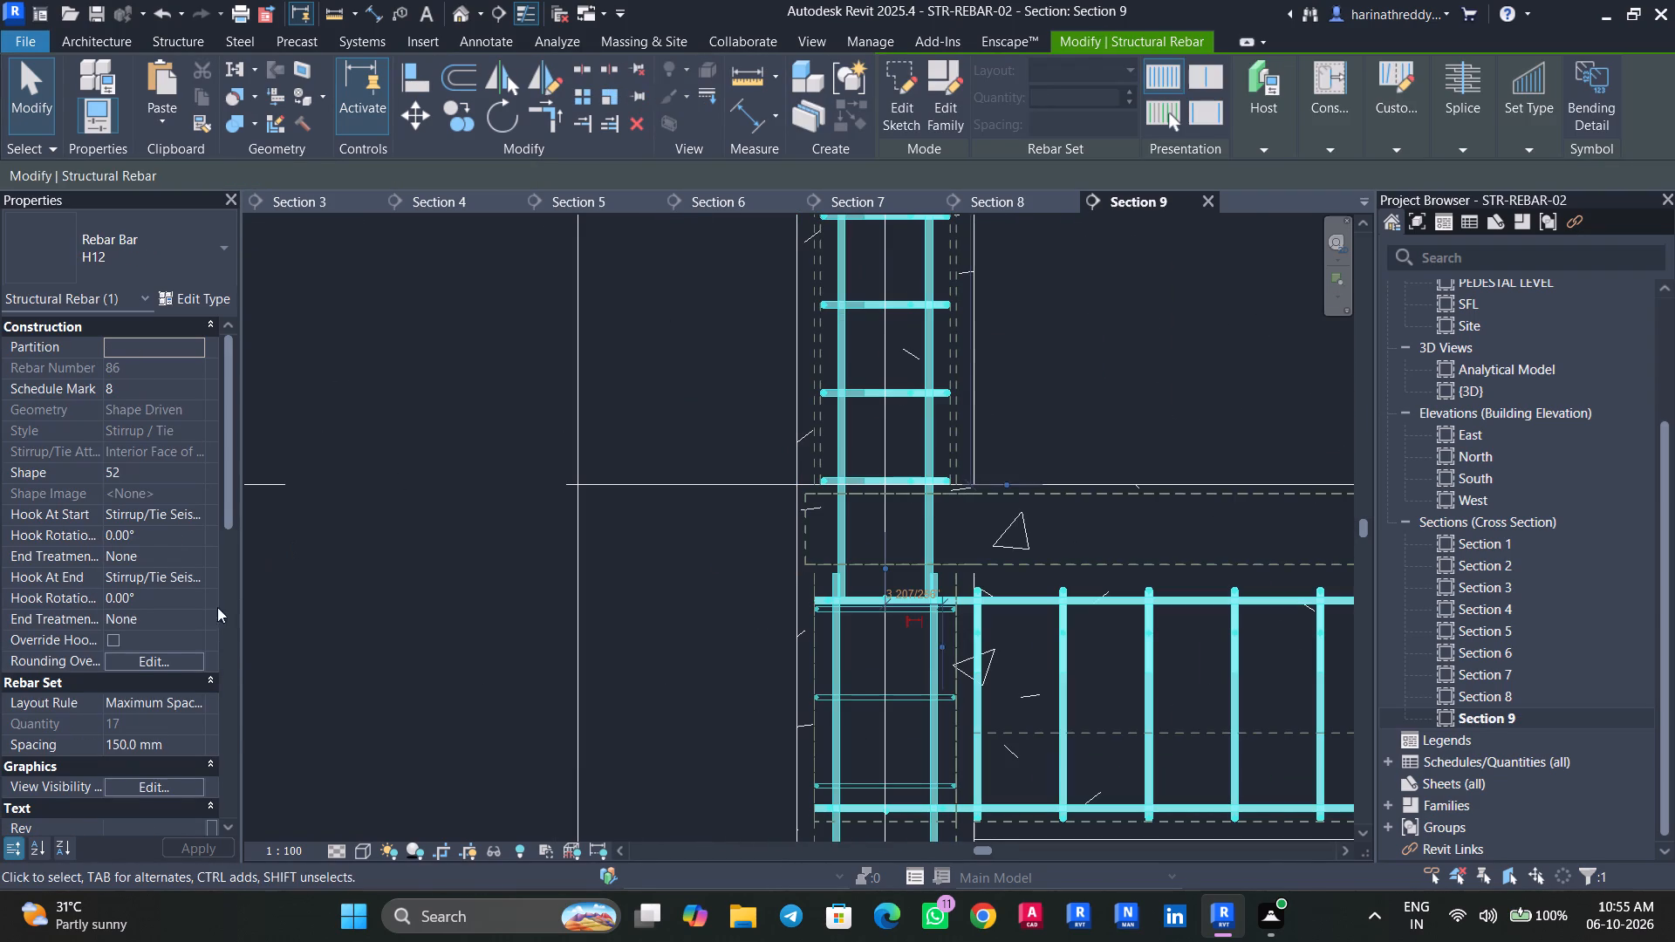
pyautogui.click(173, 755)
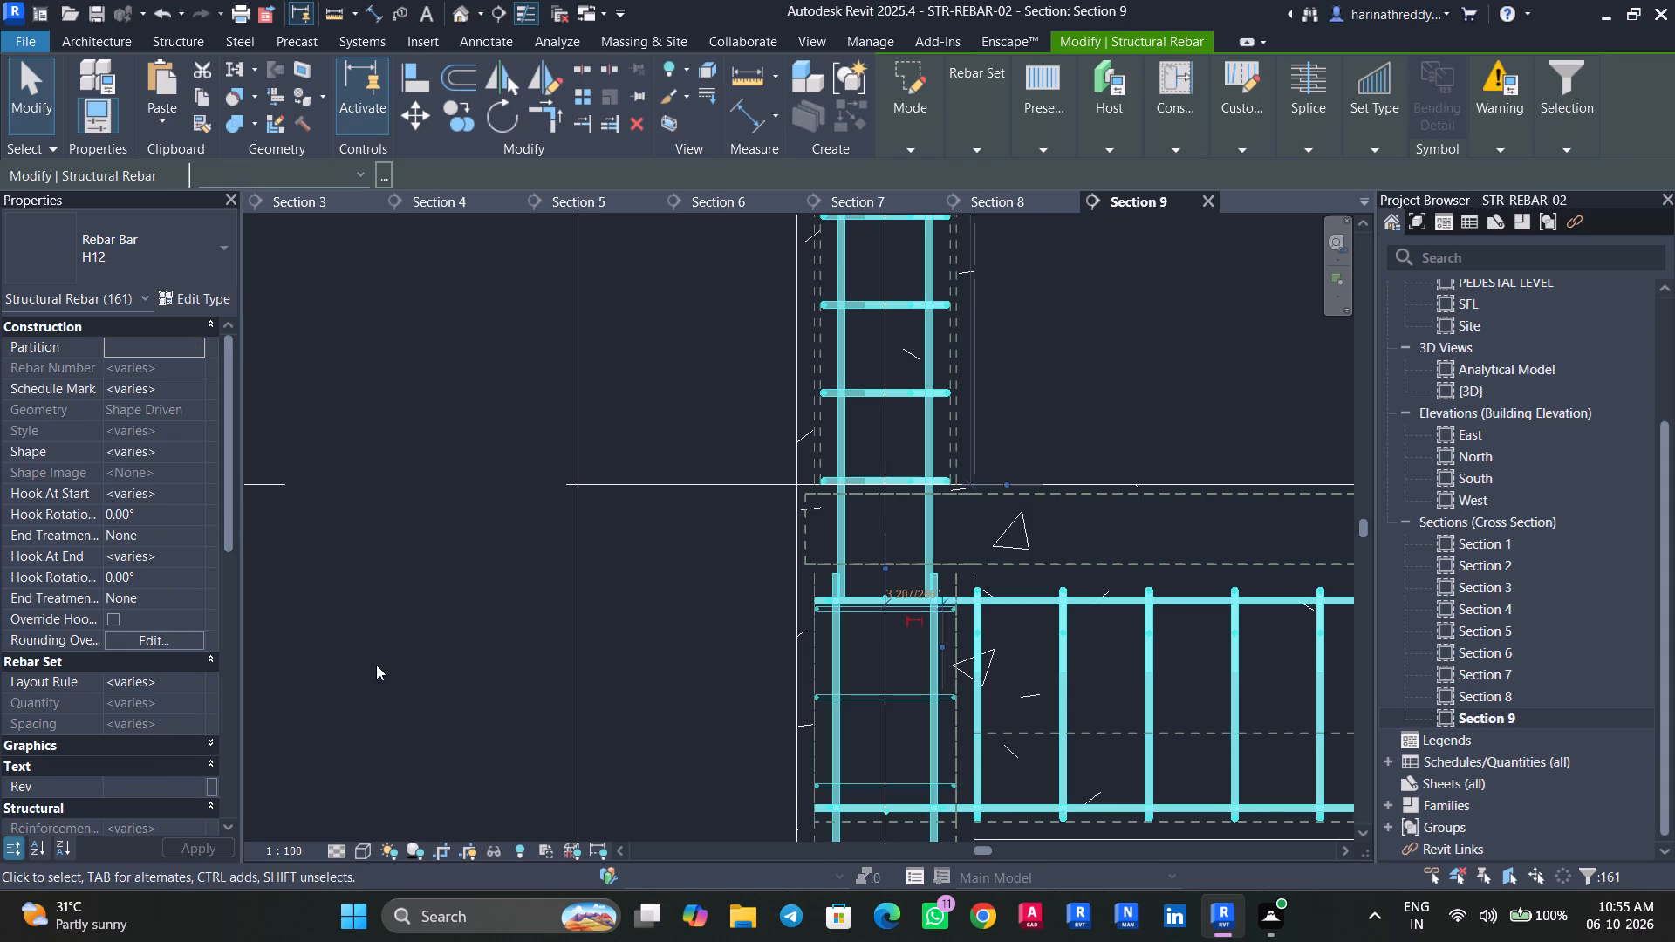
pyautogui.click(141, 736)
pyautogui.click(159, 768)
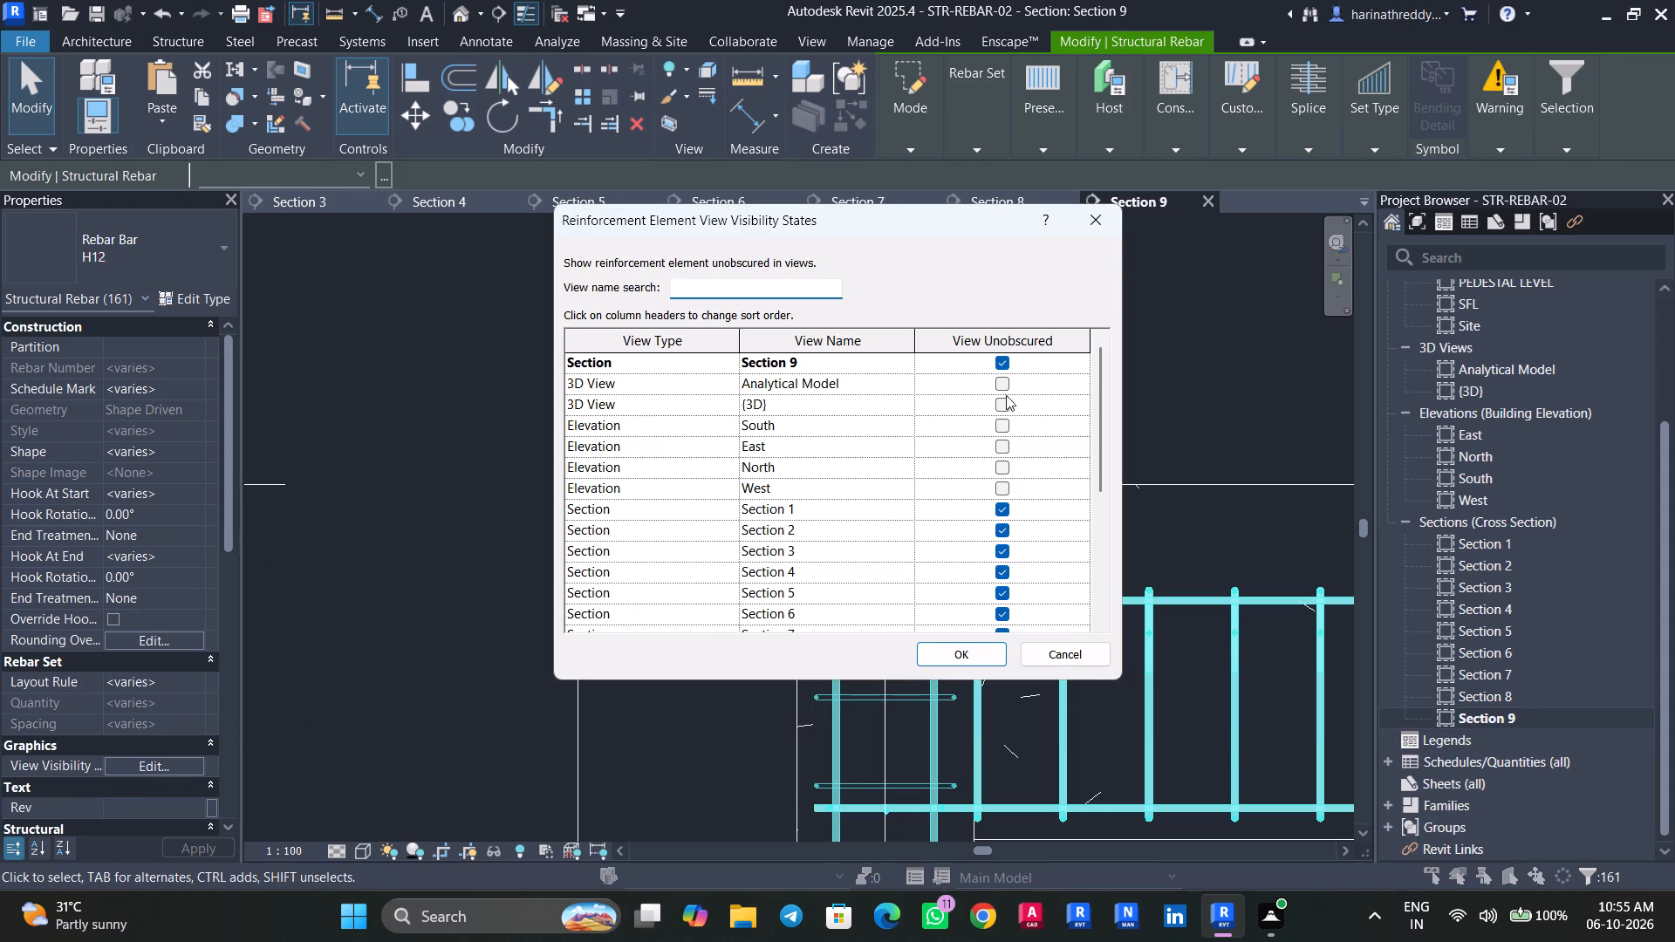
pyautogui.click(1005, 404)
pyautogui.click(961, 653)
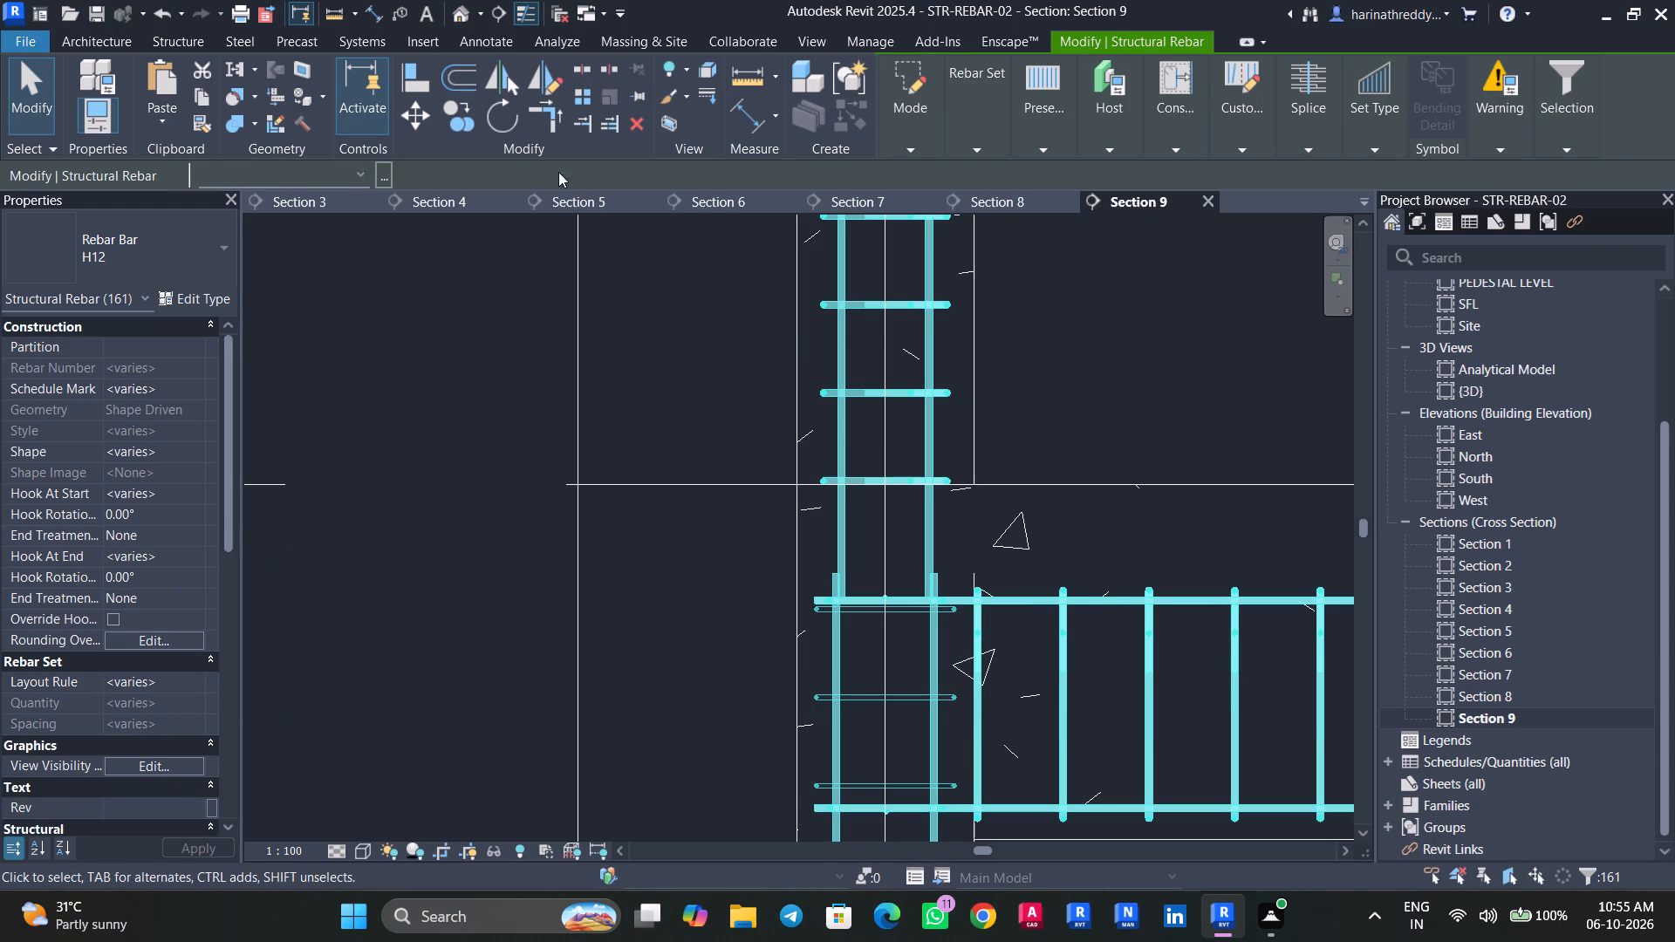
# Open the {3D} view and examine the new column's bars and stirrups where they meet the GL beams.
pyautogui.click(460, 15)
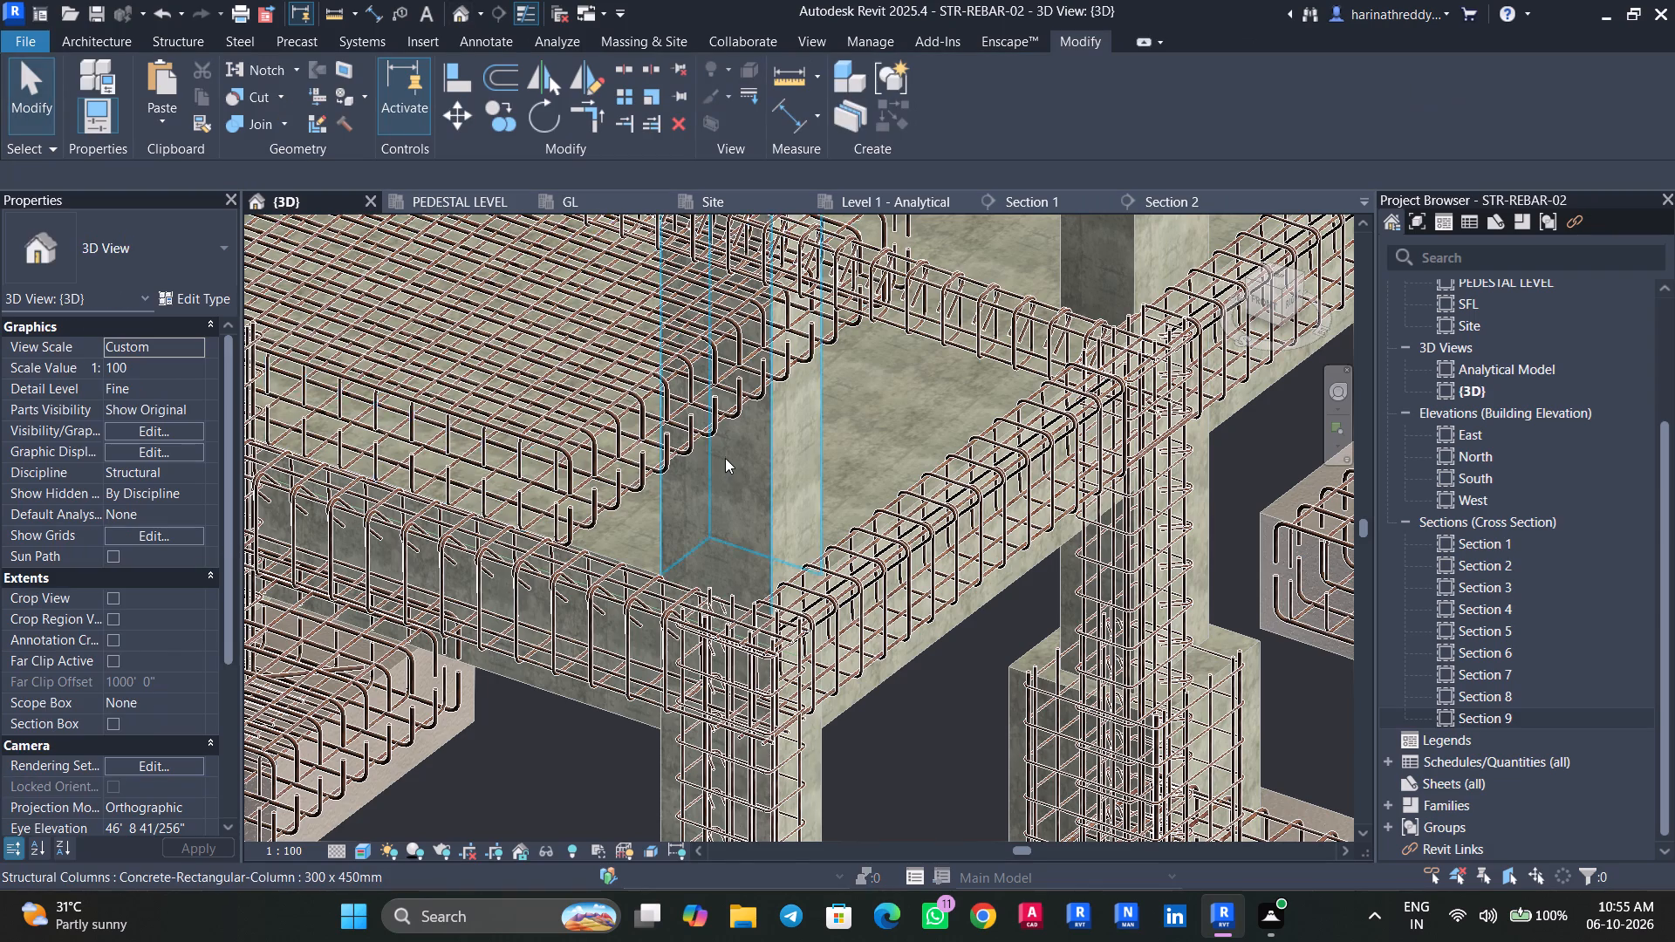
pyautogui.scroll(-3, 725, 456)
pyautogui.scroll(1, 725, 456)
pyautogui.scroll(-7, 725, 456)
pyautogui.scroll(-3, 599, 657)
pyautogui.keyDown('shift'); pyautogui.moveTo(912, 654); pyautogui.dragTo(810, 618, button='middle'); pyautogui.keyUp('shift')
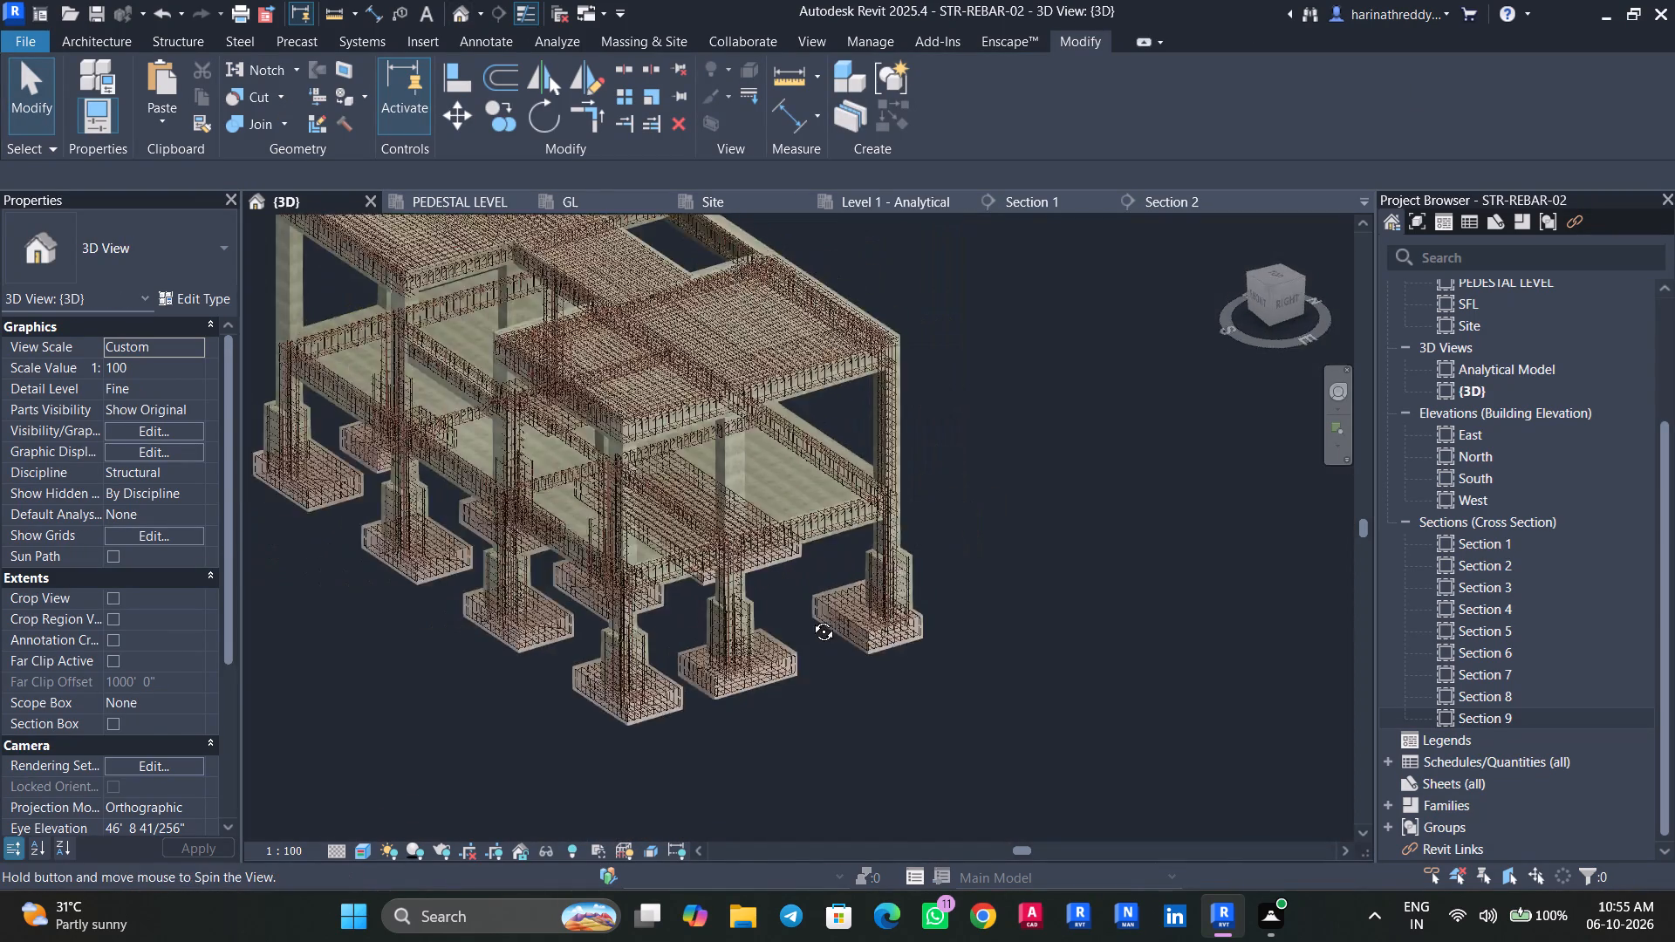
pyautogui.keyDown('shift'); pyautogui.moveTo(810, 618); pyautogui.dragTo(769, 607, button='middle'); pyautogui.keyUp('shift')
pyautogui.press('Escape')
pyautogui.press('Escape')
pyautogui.scroll(9, 877, 497)
pyautogui.scroll(1, 991, 576)
pyautogui.keyDown('shift'); pyautogui.moveTo(983, 574); pyautogui.dragTo(860, 577, button='middle'); pyautogui.keyUp('shift')
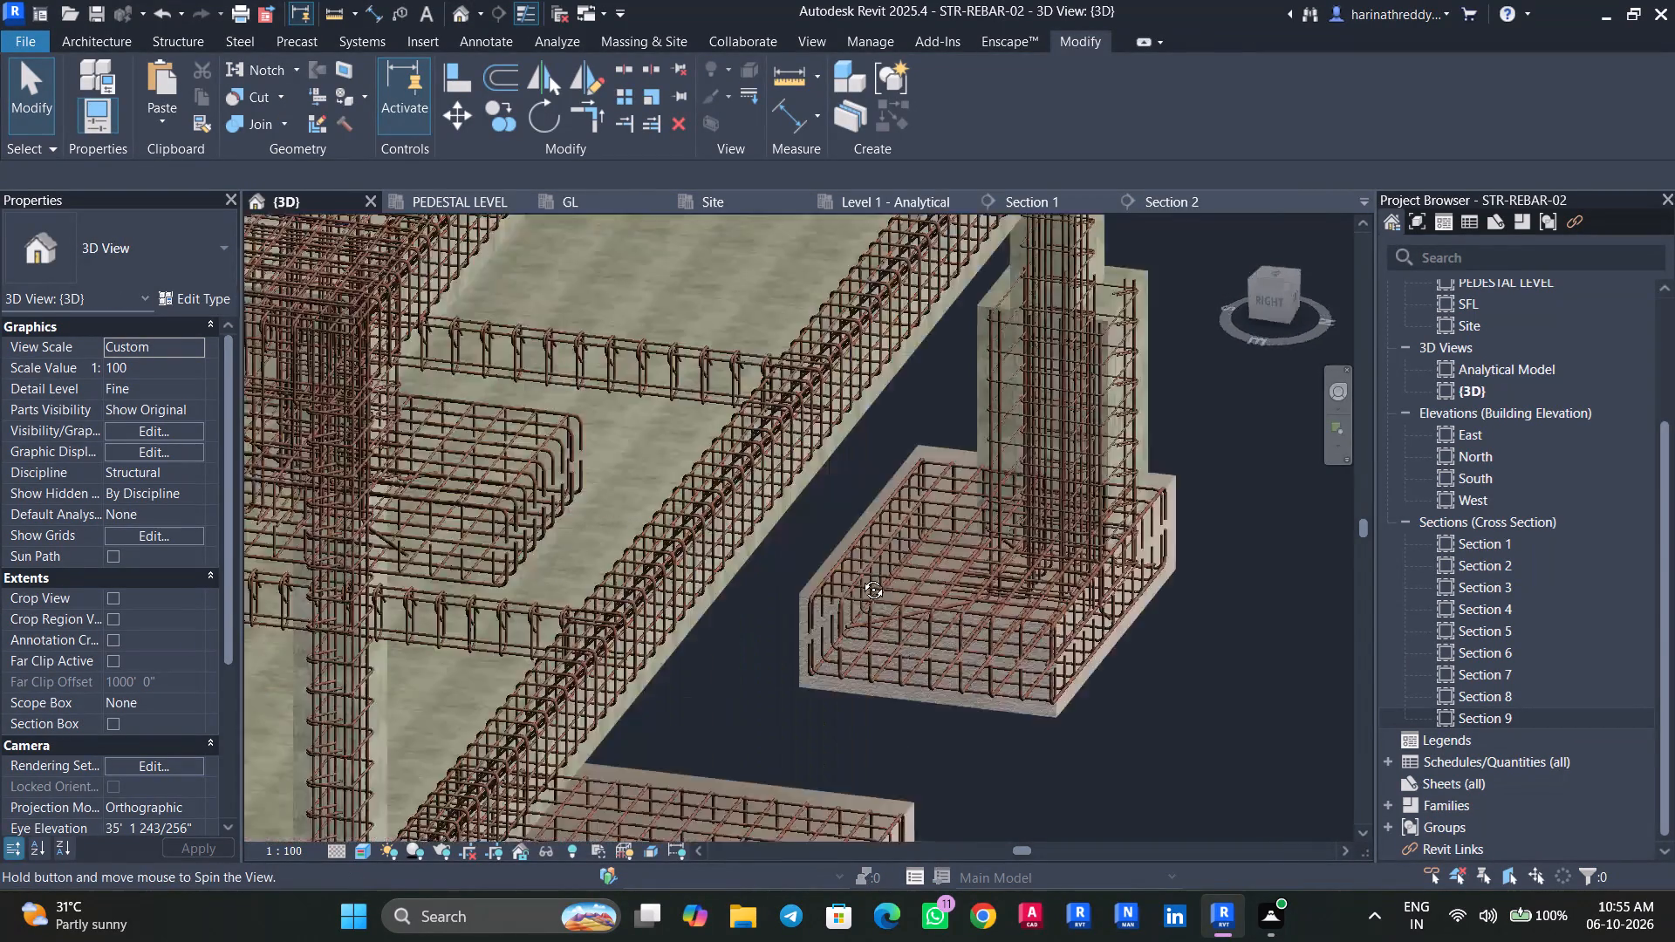
pyautogui.keyDown('shift'); pyautogui.moveTo(860, 577); pyautogui.dragTo(817, 622, button='middle'); pyautogui.keyUp('shift')
pyautogui.keyDown('shift'); pyautogui.middleClick(817, 623); pyautogui.keyUp('shift')
pyautogui.moveTo(829, 699); pyautogui.dragTo(1239, 273, button='middle')
pyautogui.scroll(1, 1048, 481)
pyautogui.moveTo(1048, 481); pyautogui.dragTo(1273, 311, button='middle')
pyautogui.scroll(-1, 513, 513)
pyautogui.scroll(2, 512, 513)
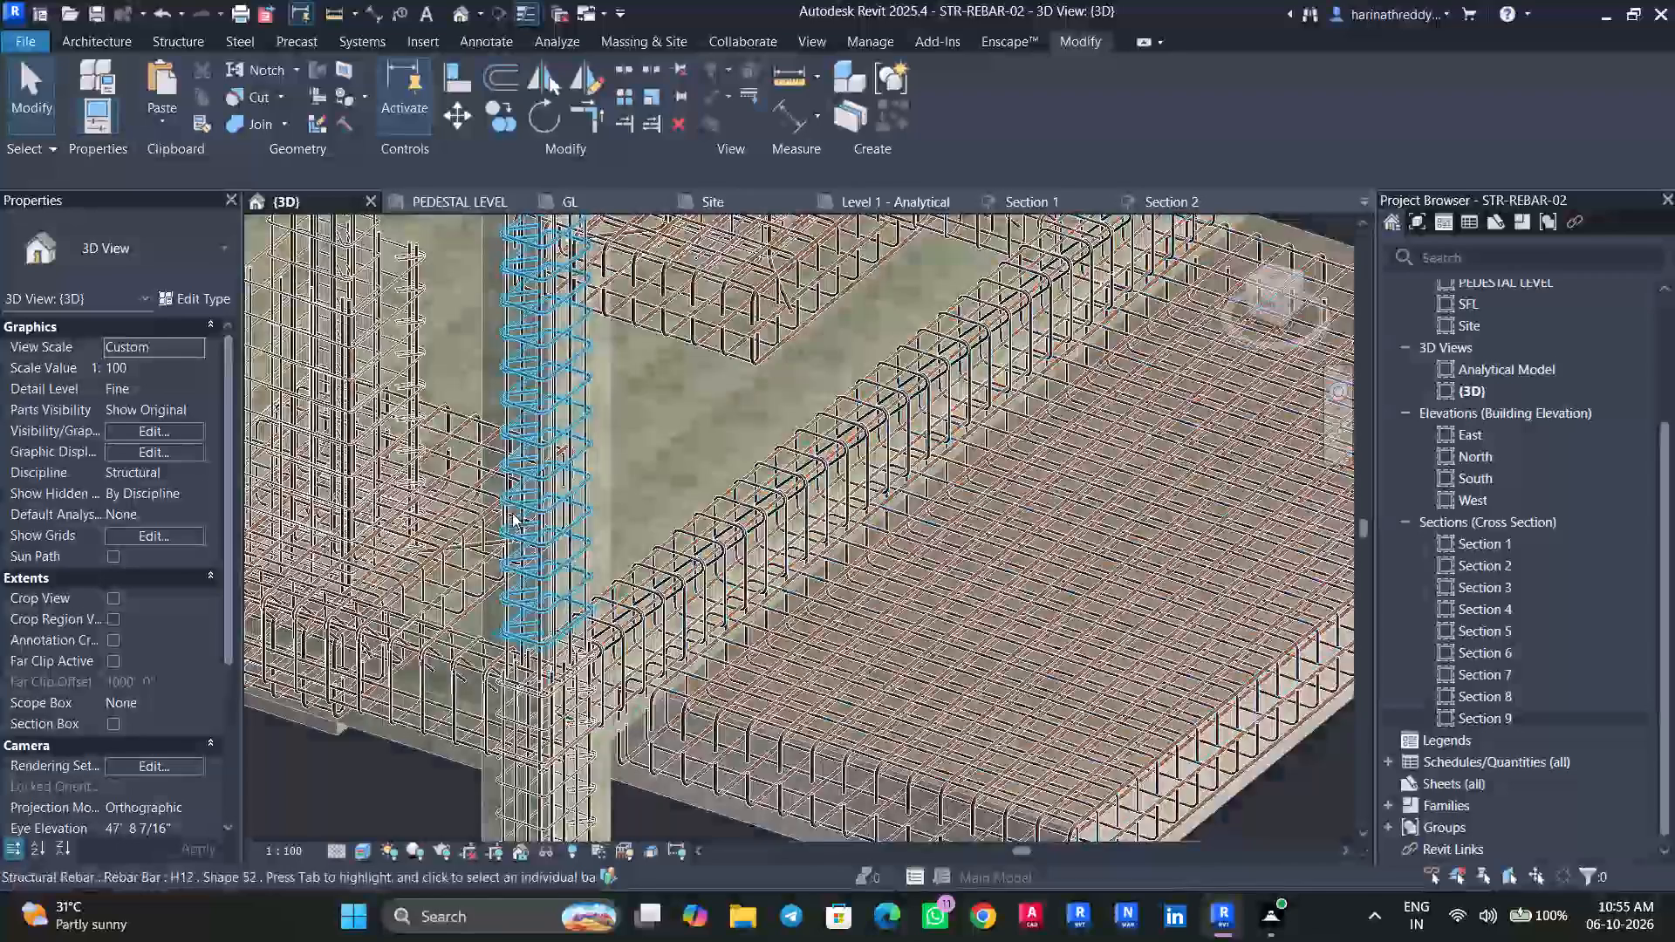
pyautogui.scroll(2, 512, 513)
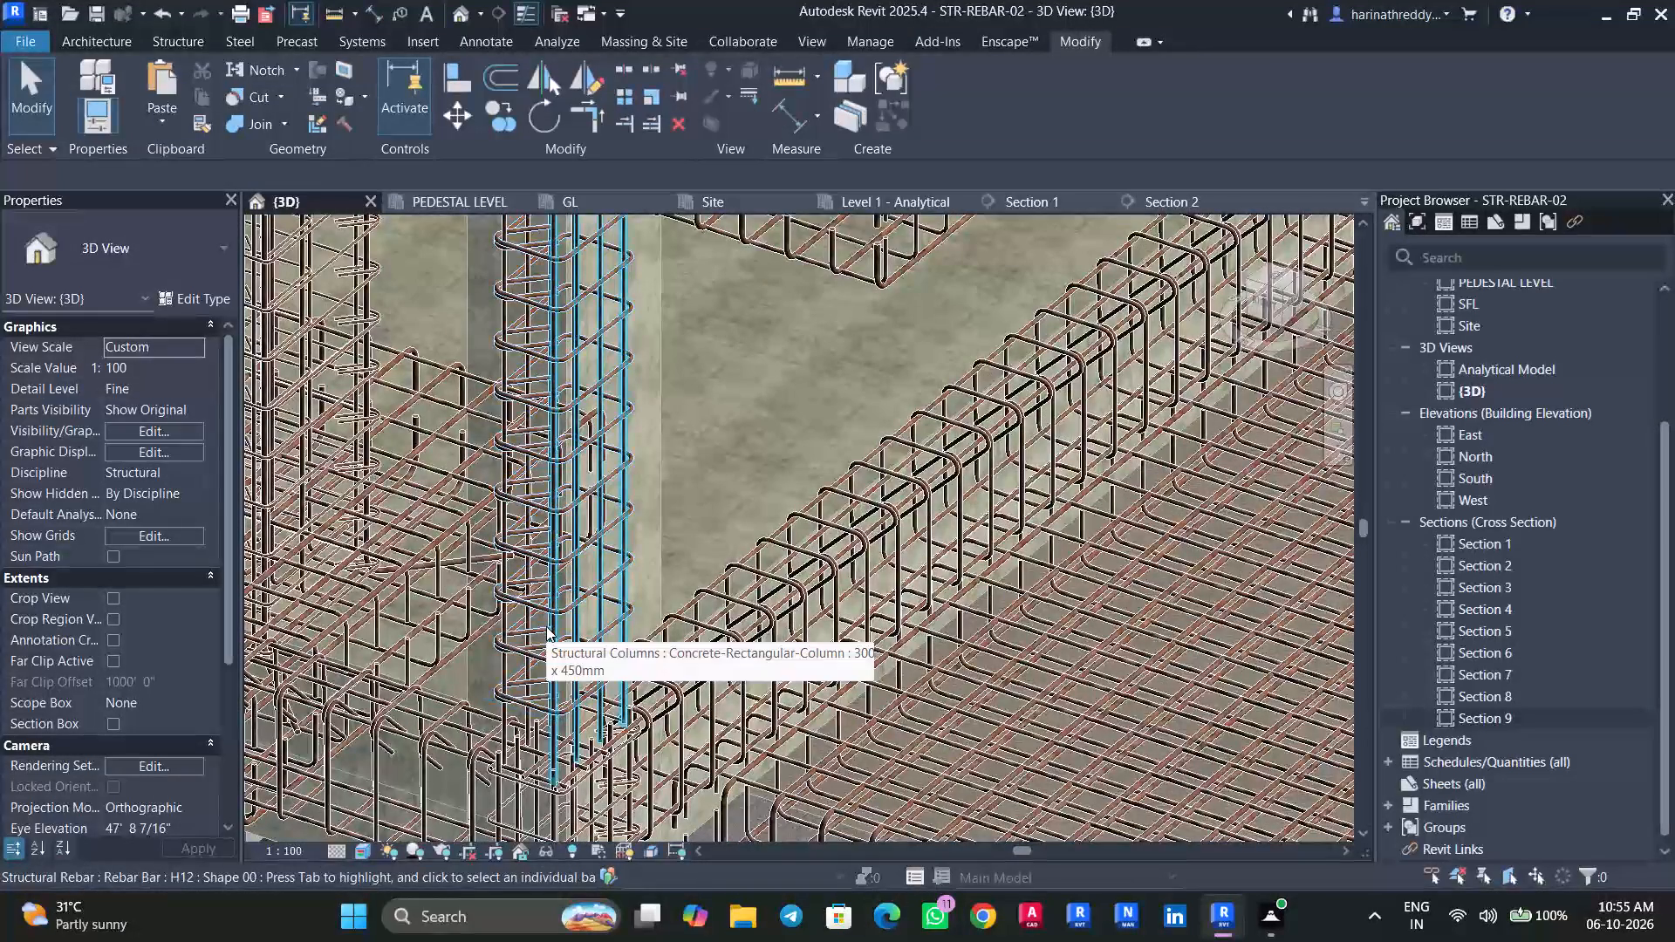
# Extend the lower ends of one face's vertical H12 bar set down through the GL beam into the column below.
pyautogui.click(546, 626)
pyautogui.keyDown('shift'); pyautogui.moveTo(568, 642); pyautogui.dragTo(615, 563, button='middle'); pyautogui.keyUp('shift')
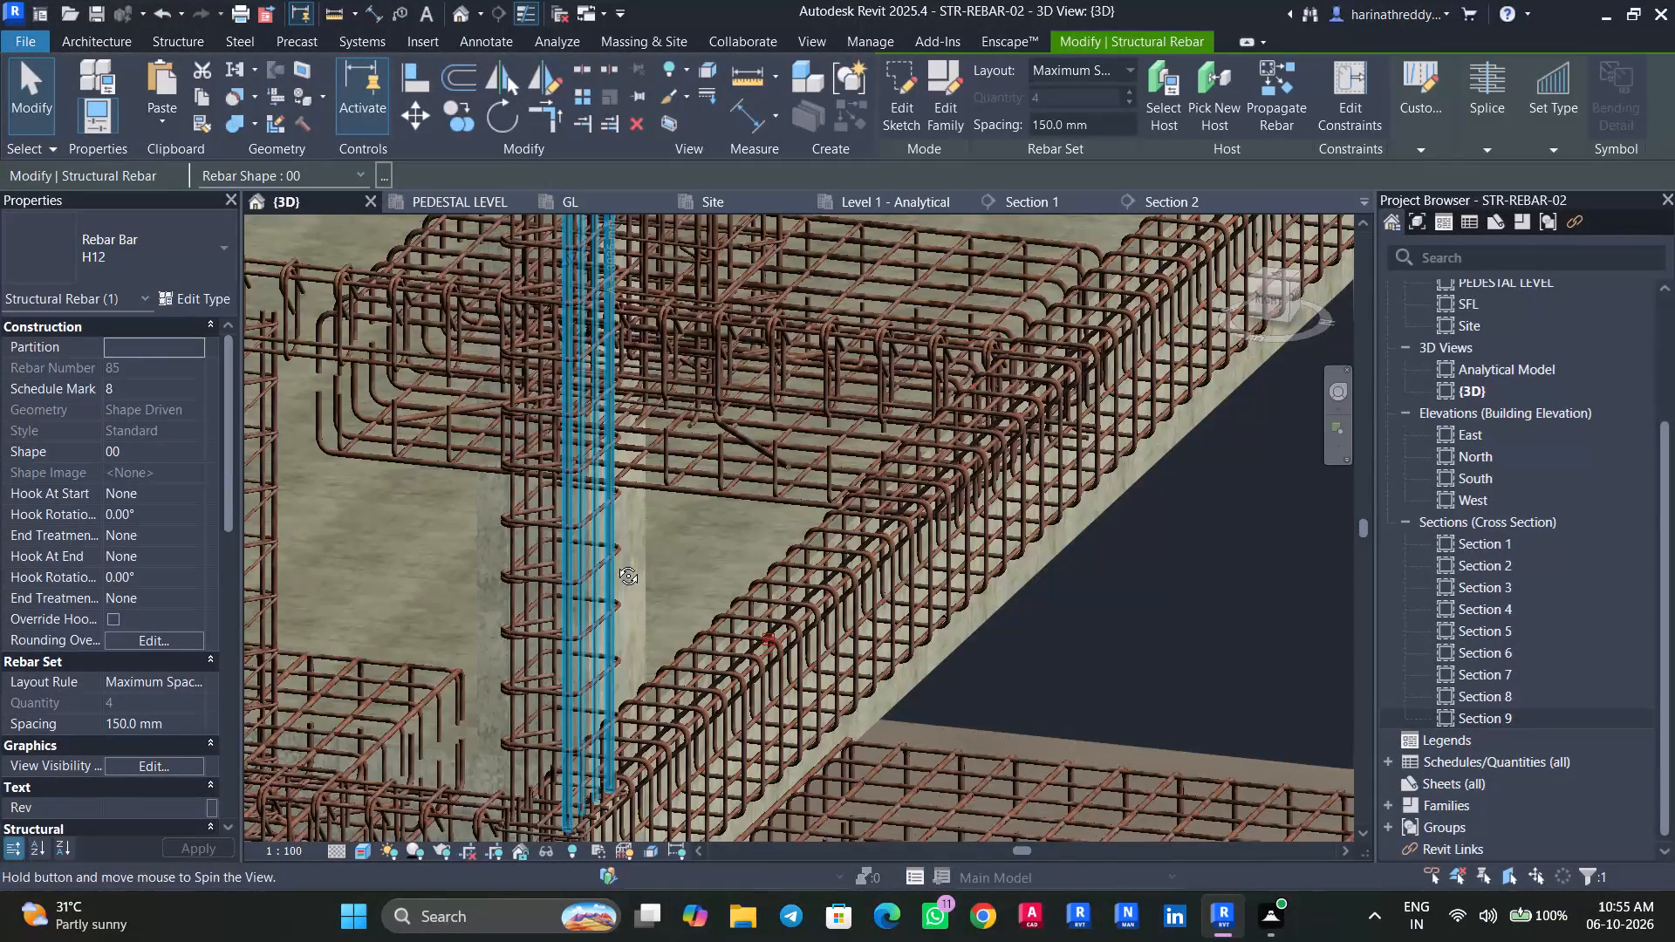
pyautogui.keyDown('shift'); pyautogui.moveTo(615, 563); pyautogui.dragTo(611, 573, button='middle'); pyautogui.keyUp('shift')
pyautogui.moveTo(606, 587); pyautogui.dragTo(684, 379, button='middle')
pyautogui.scroll(2, 651, 631)
pyautogui.scroll(-2, 652, 631)
pyautogui.scroll(1, 652, 631)
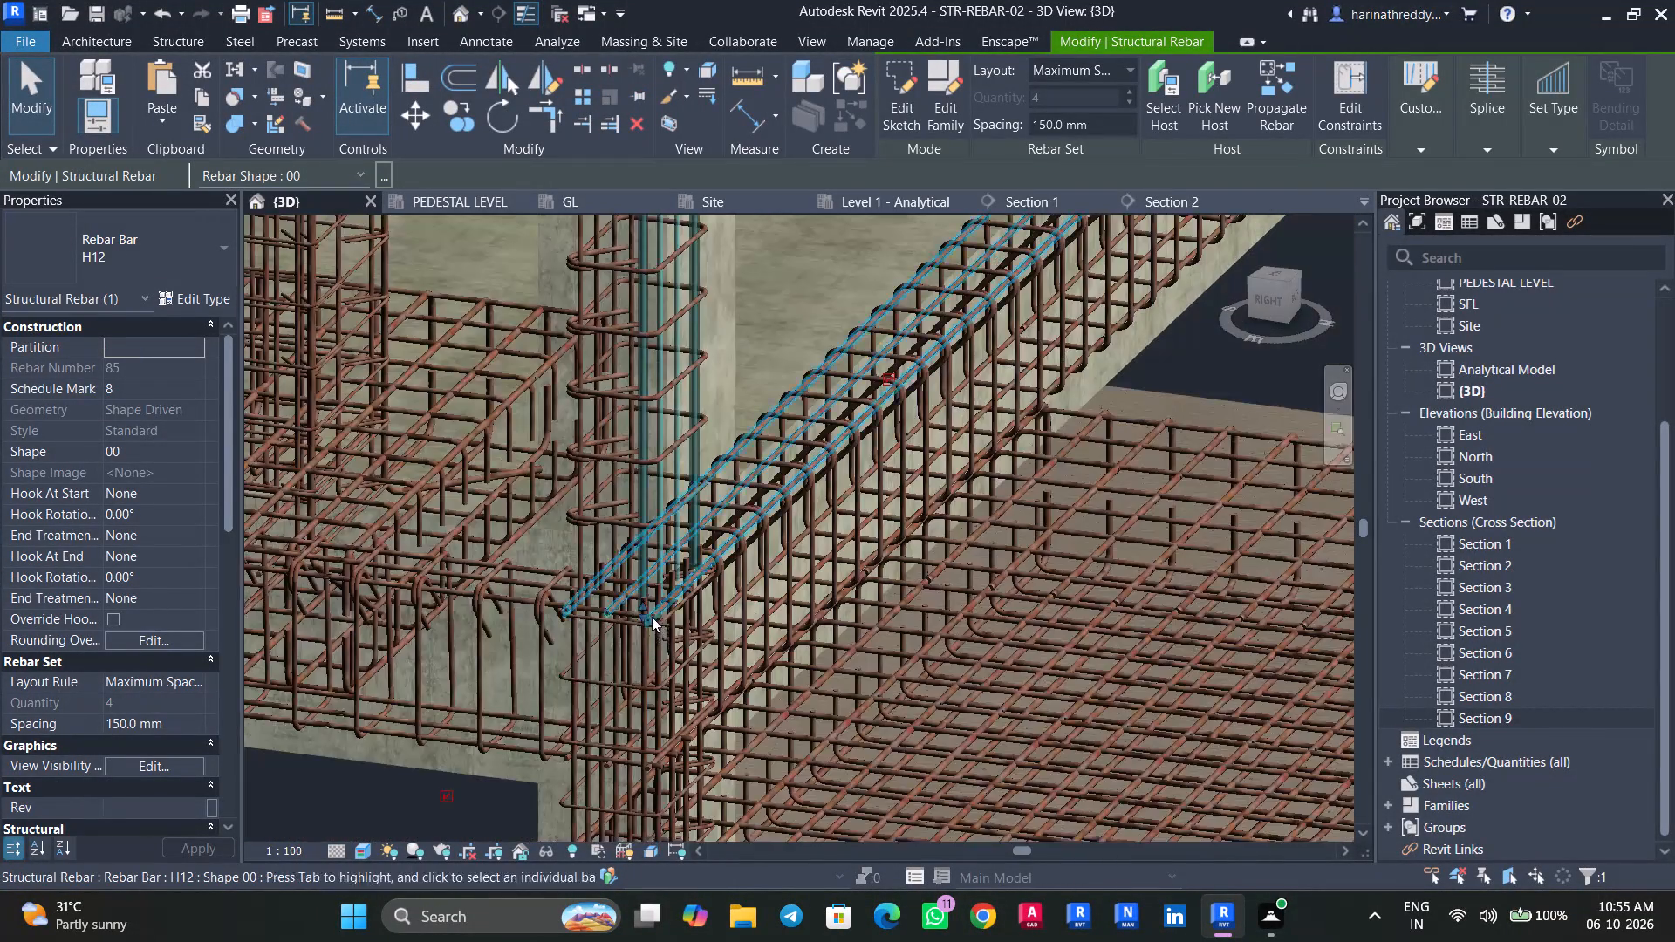
pyautogui.moveTo(643, 616); pyautogui.dragTo(653, 762)
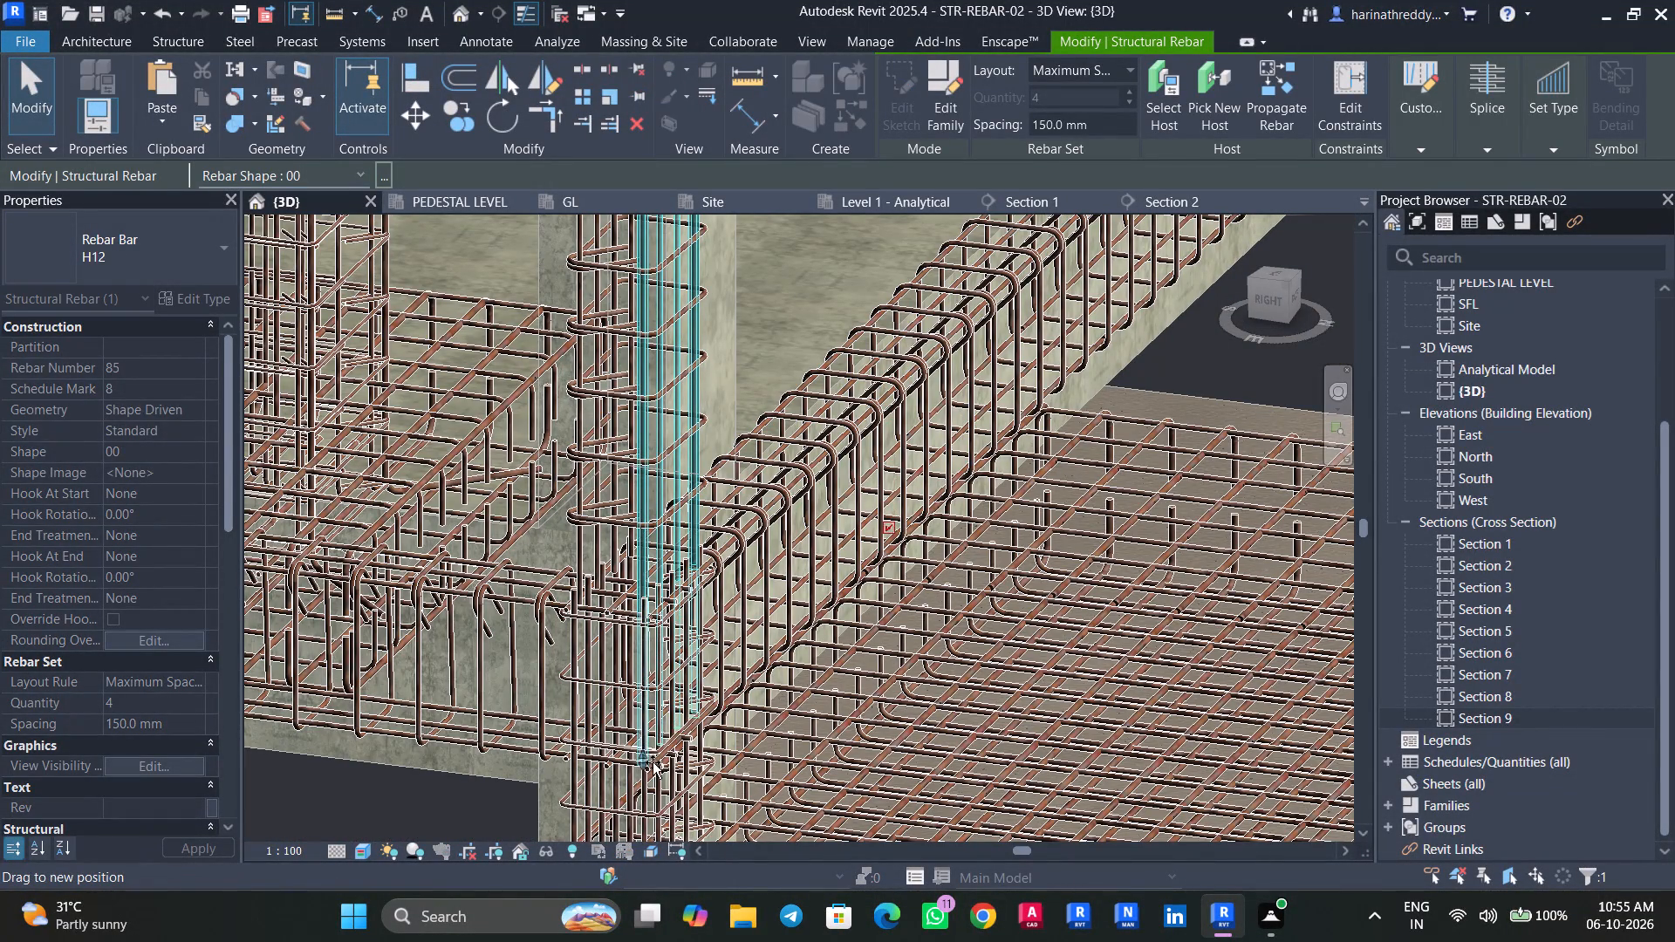
pyautogui.moveTo(653, 762); pyautogui.dragTo(653, 773)
pyautogui.press('Escape')
pyautogui.press('Escape')
pyautogui.press('Escape')
# Extend the lower ends of the other vertical H12 bar set down to just below the GL beam.
pyautogui.click(580, 556)
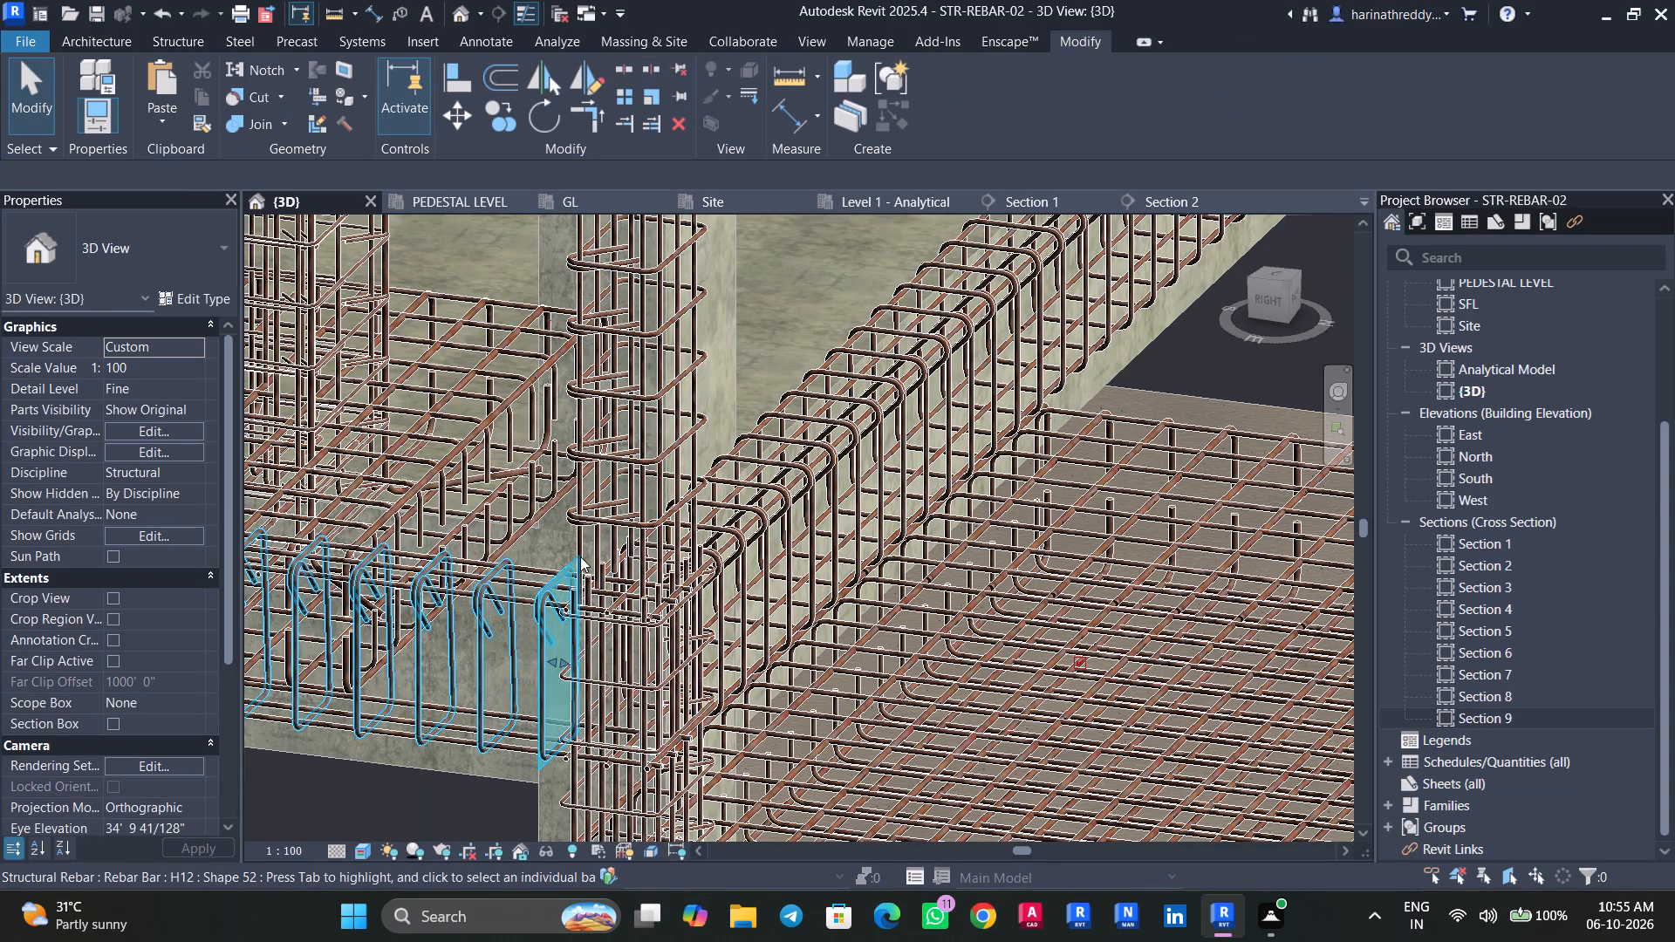
pyautogui.press('Escape')
pyautogui.click(579, 543)
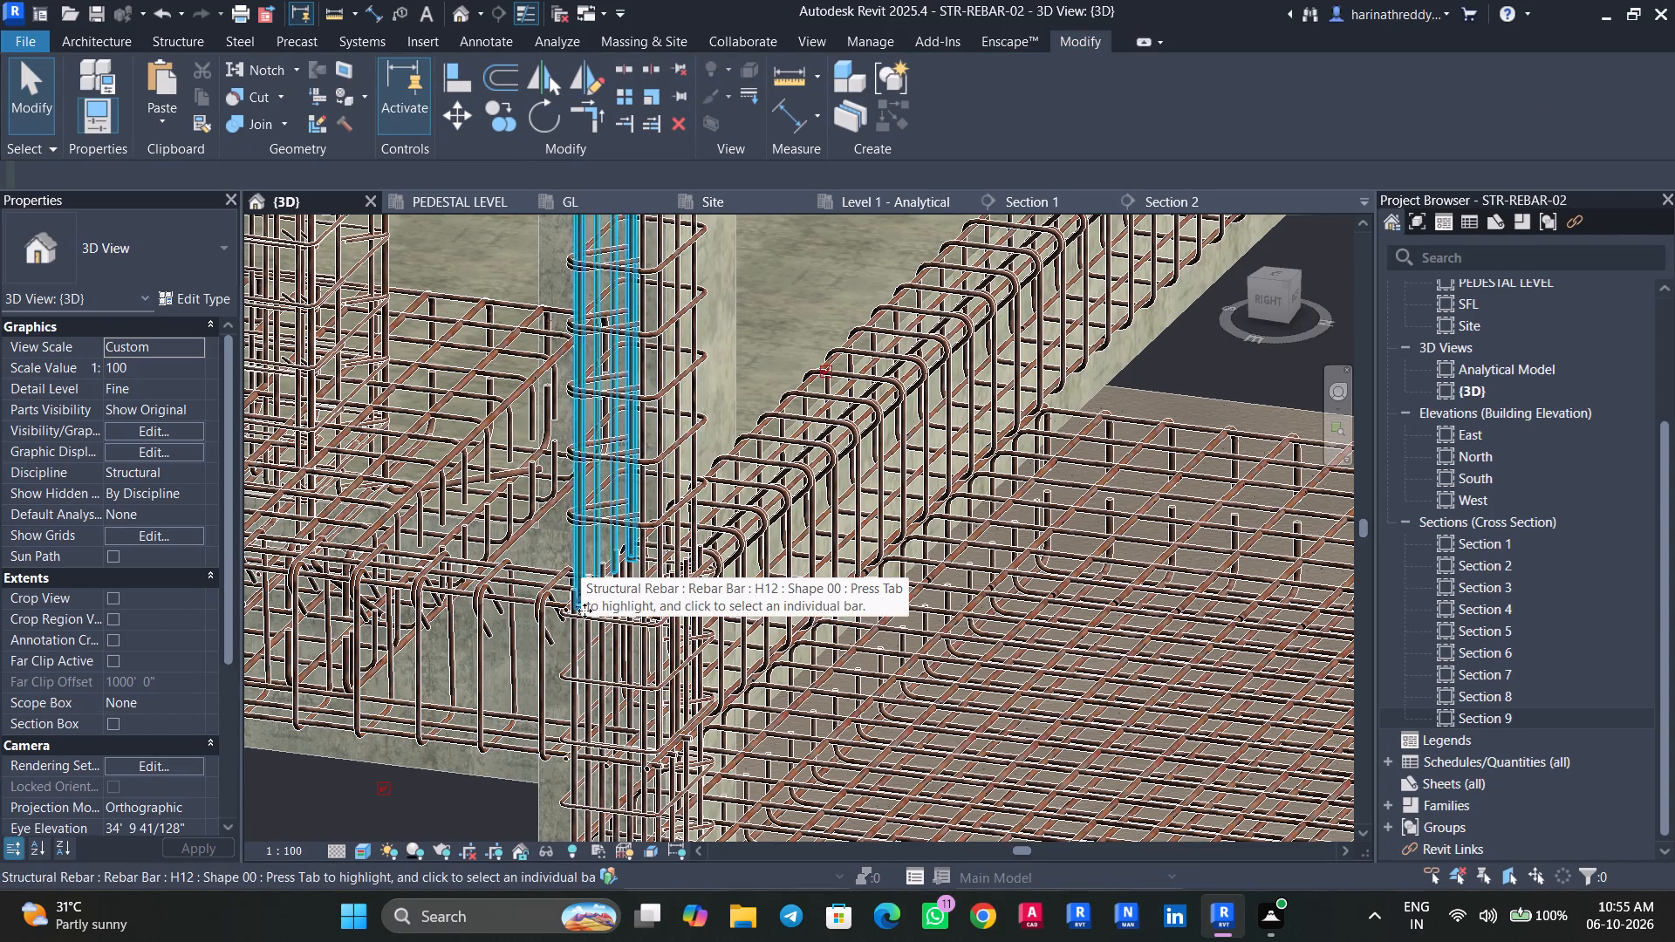
pyautogui.scroll(4, 567, 618)
pyautogui.scroll(-2, 591, 600)
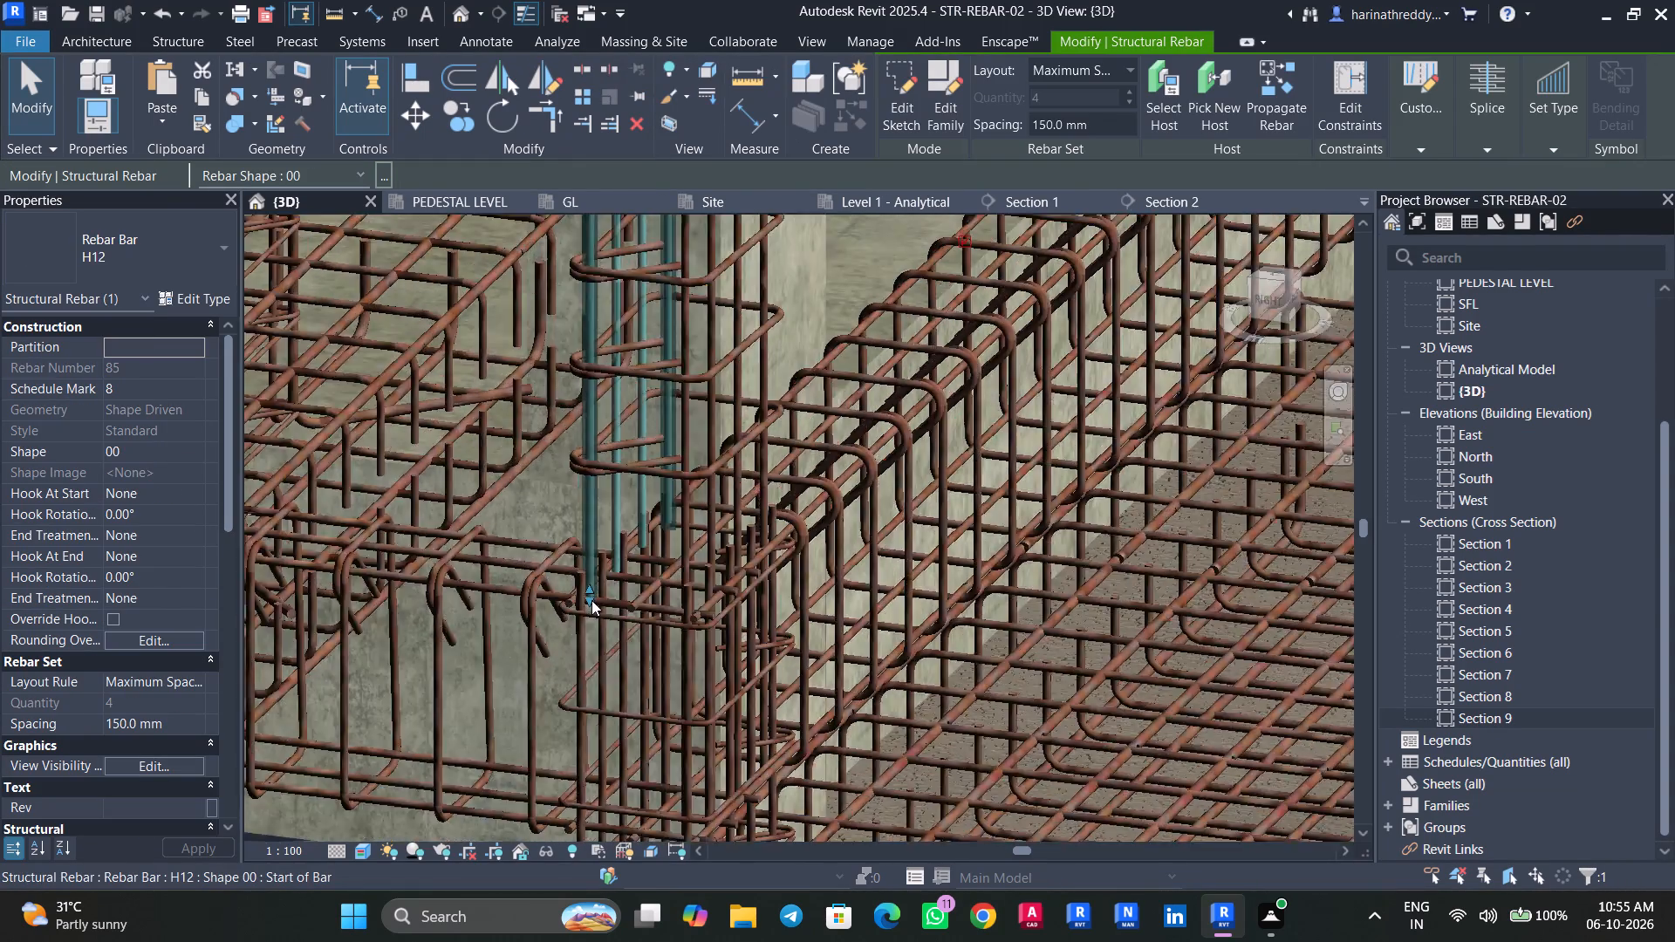
pyautogui.scroll(-5, 591, 600)
pyautogui.moveTo(591, 600); pyautogui.dragTo(606, 727)
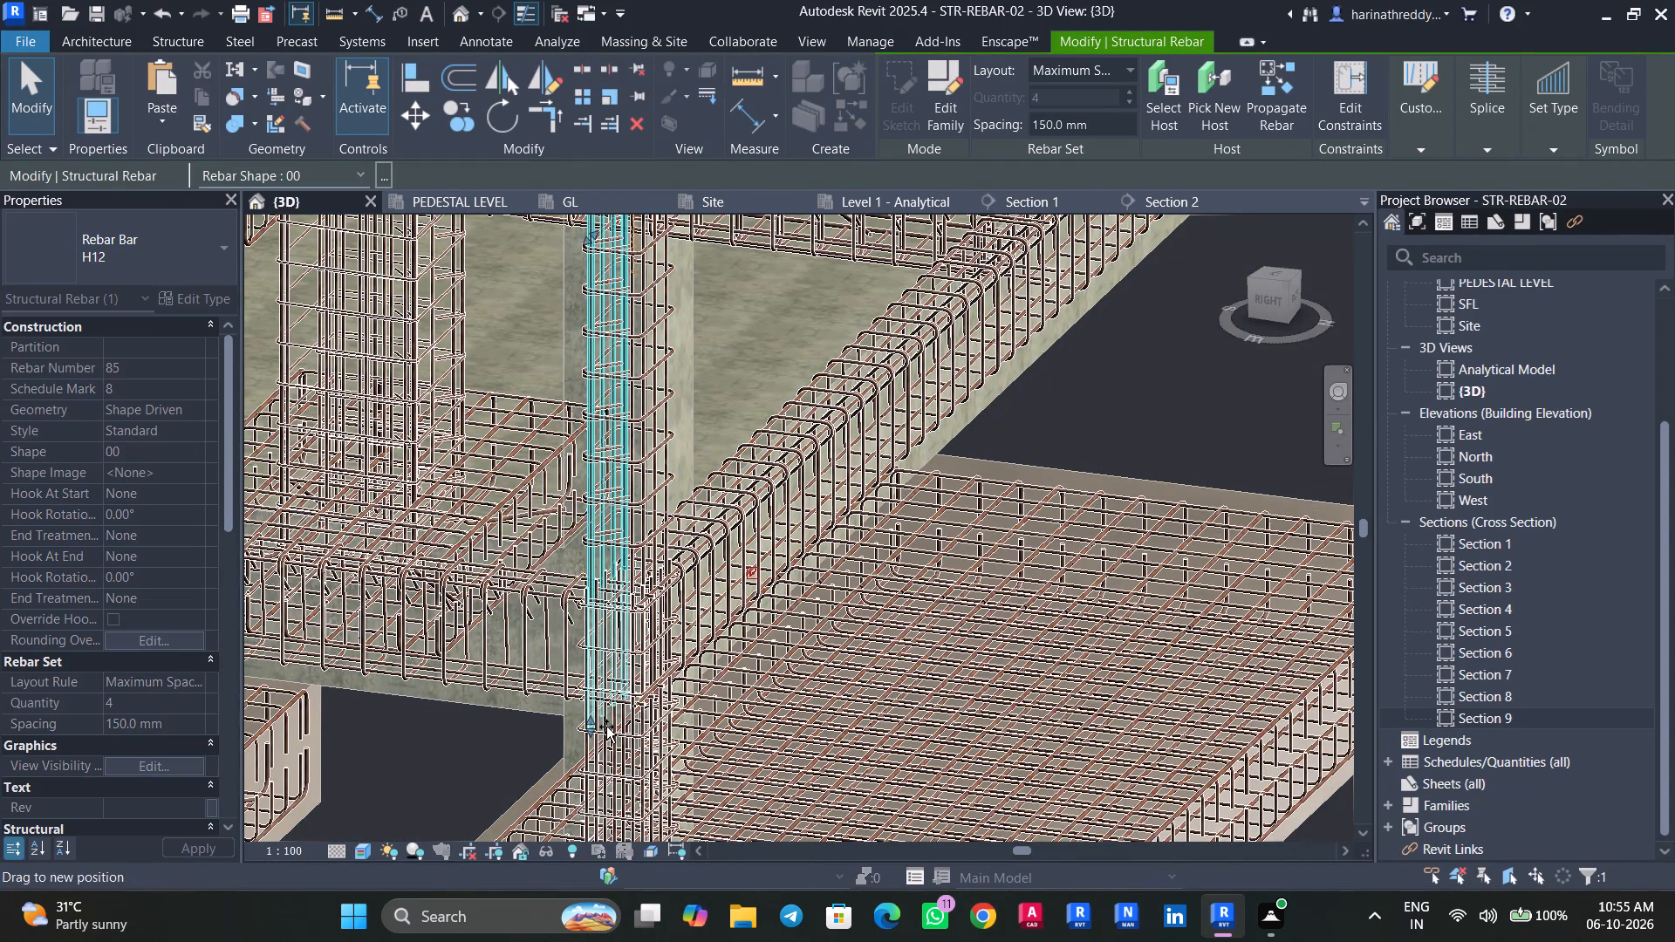
pyautogui.moveTo(606, 727); pyautogui.dragTo(606, 722)
pyautogui.press('Escape')
pyautogui.press('Escape')
pyautogui.press('Escape')
# Start Propagate Rebar from the reinforced GL-to-FFL corner column, aligned by host, choosing the other two columns along that end of the building.
pyautogui.scroll(-4, 717, 393)
pyautogui.moveTo(718, 352); pyautogui.dragTo(648, 659, button='middle')
pyautogui.keyDown('shift'); pyautogui.moveTo(661, 618); pyautogui.dragTo(420, 640, button='middle'); pyautogui.keyUp('shift')
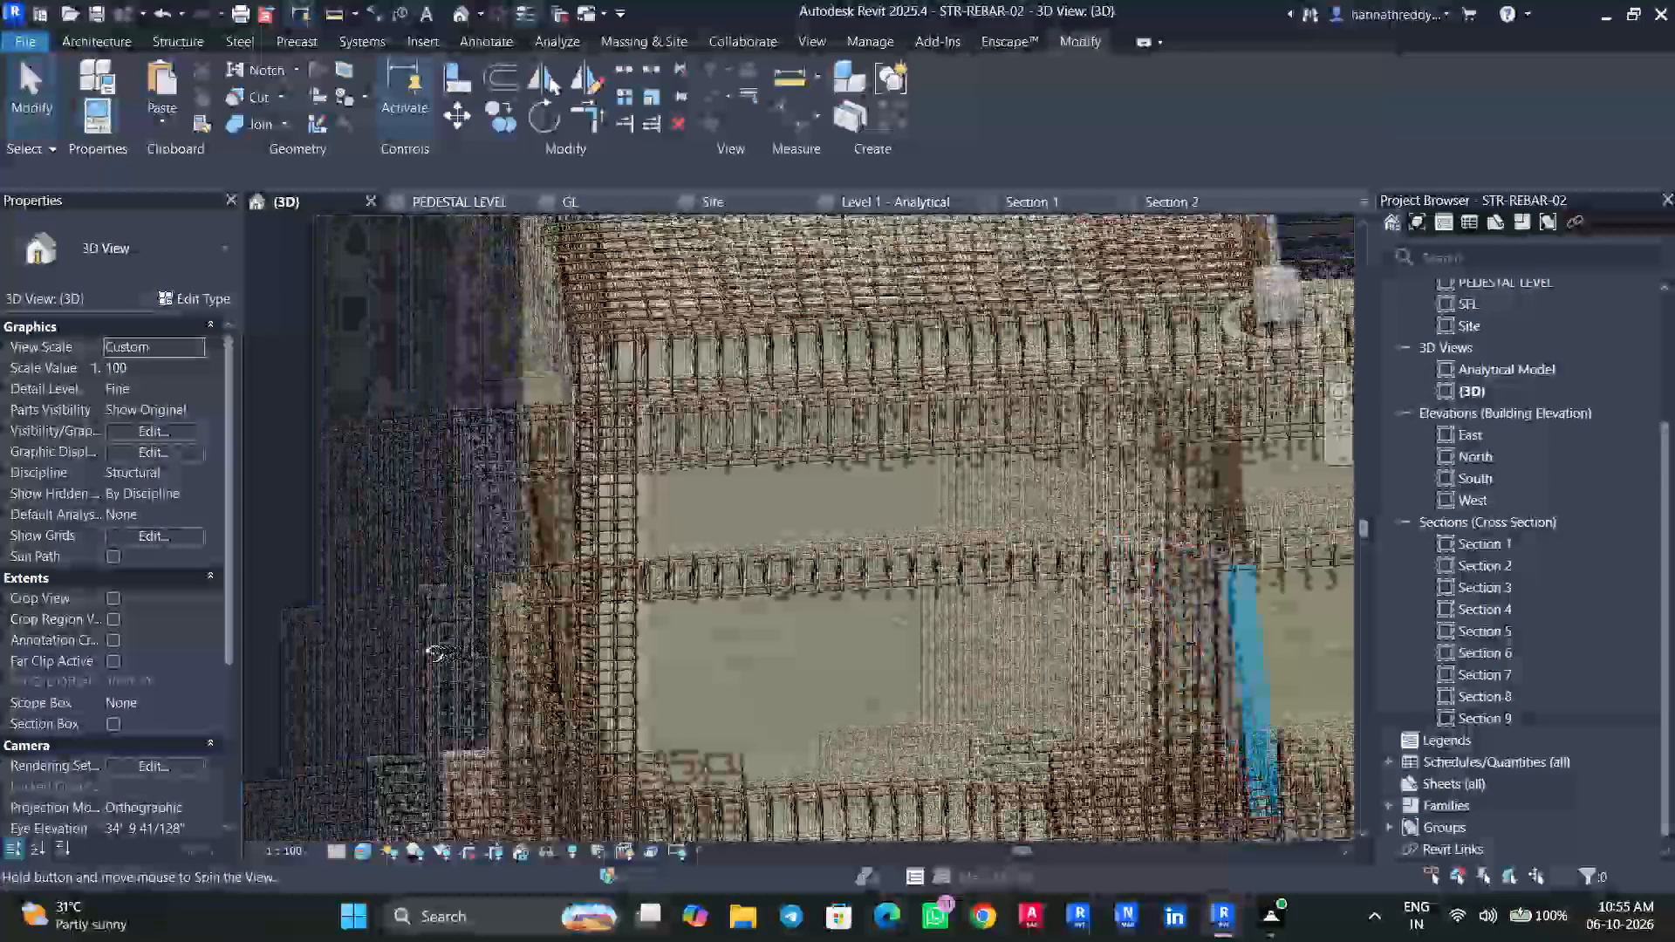
pyautogui.keyDown('shift'); pyautogui.moveTo(420, 640); pyautogui.dragTo(437, 543, button='middle'); pyautogui.keyUp('shift')
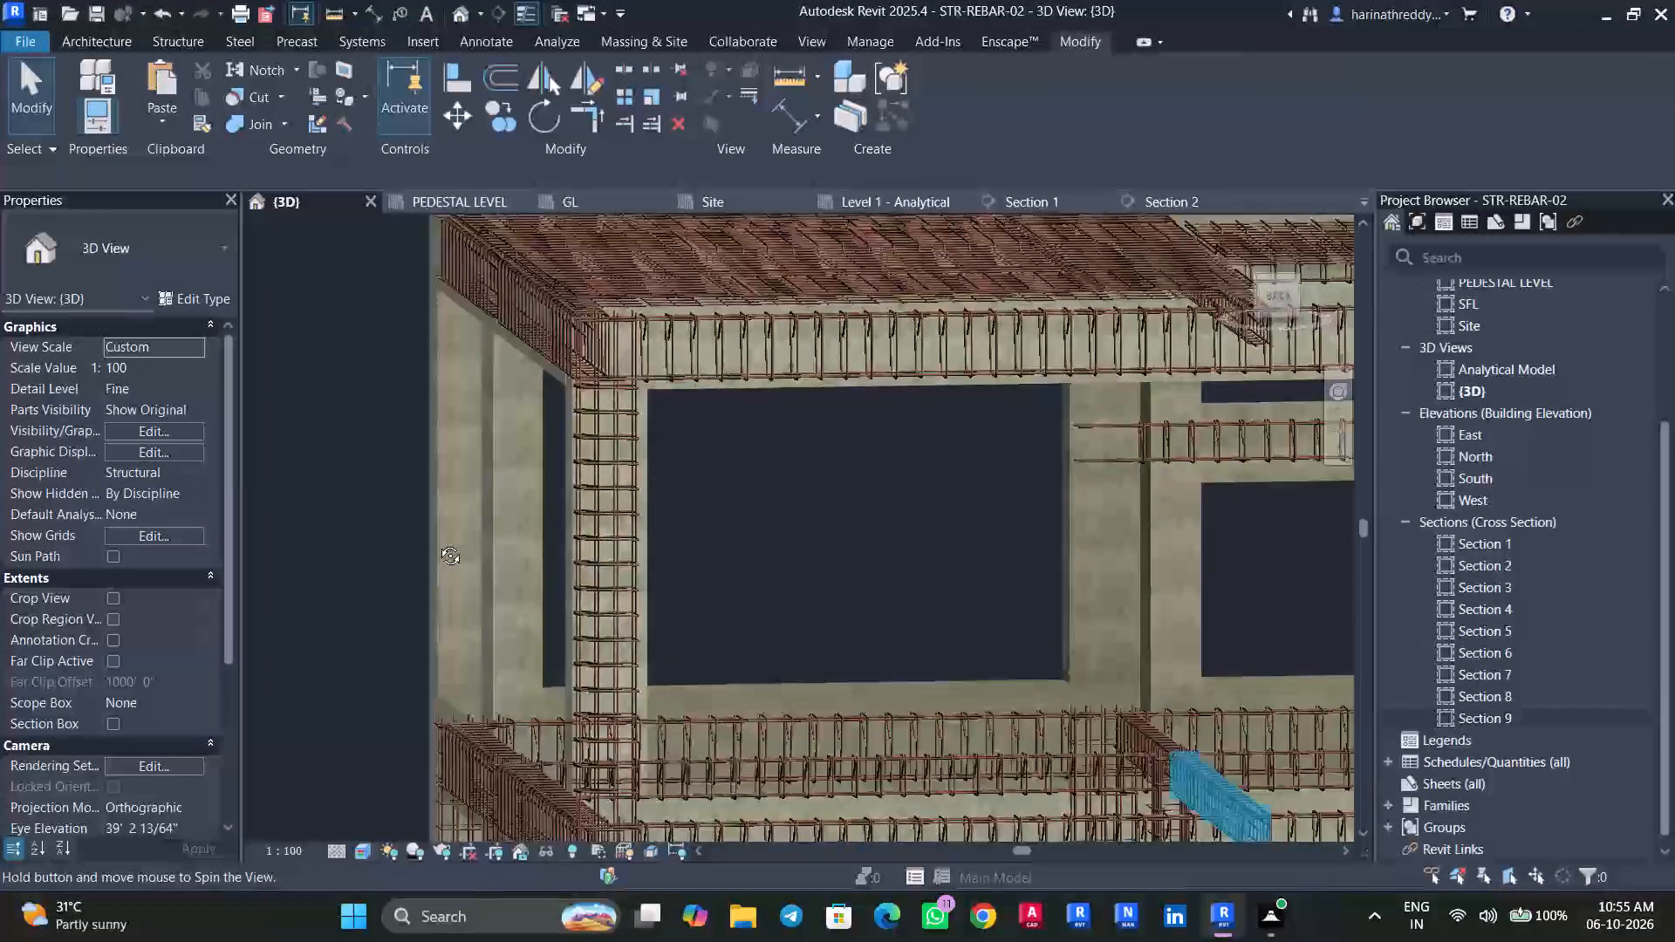
pyautogui.keyDown('shift'); pyautogui.moveTo(437, 543); pyautogui.dragTo(428, 556, button='middle'); pyautogui.keyUp('shift')
pyautogui.scroll(10, 655, 366)
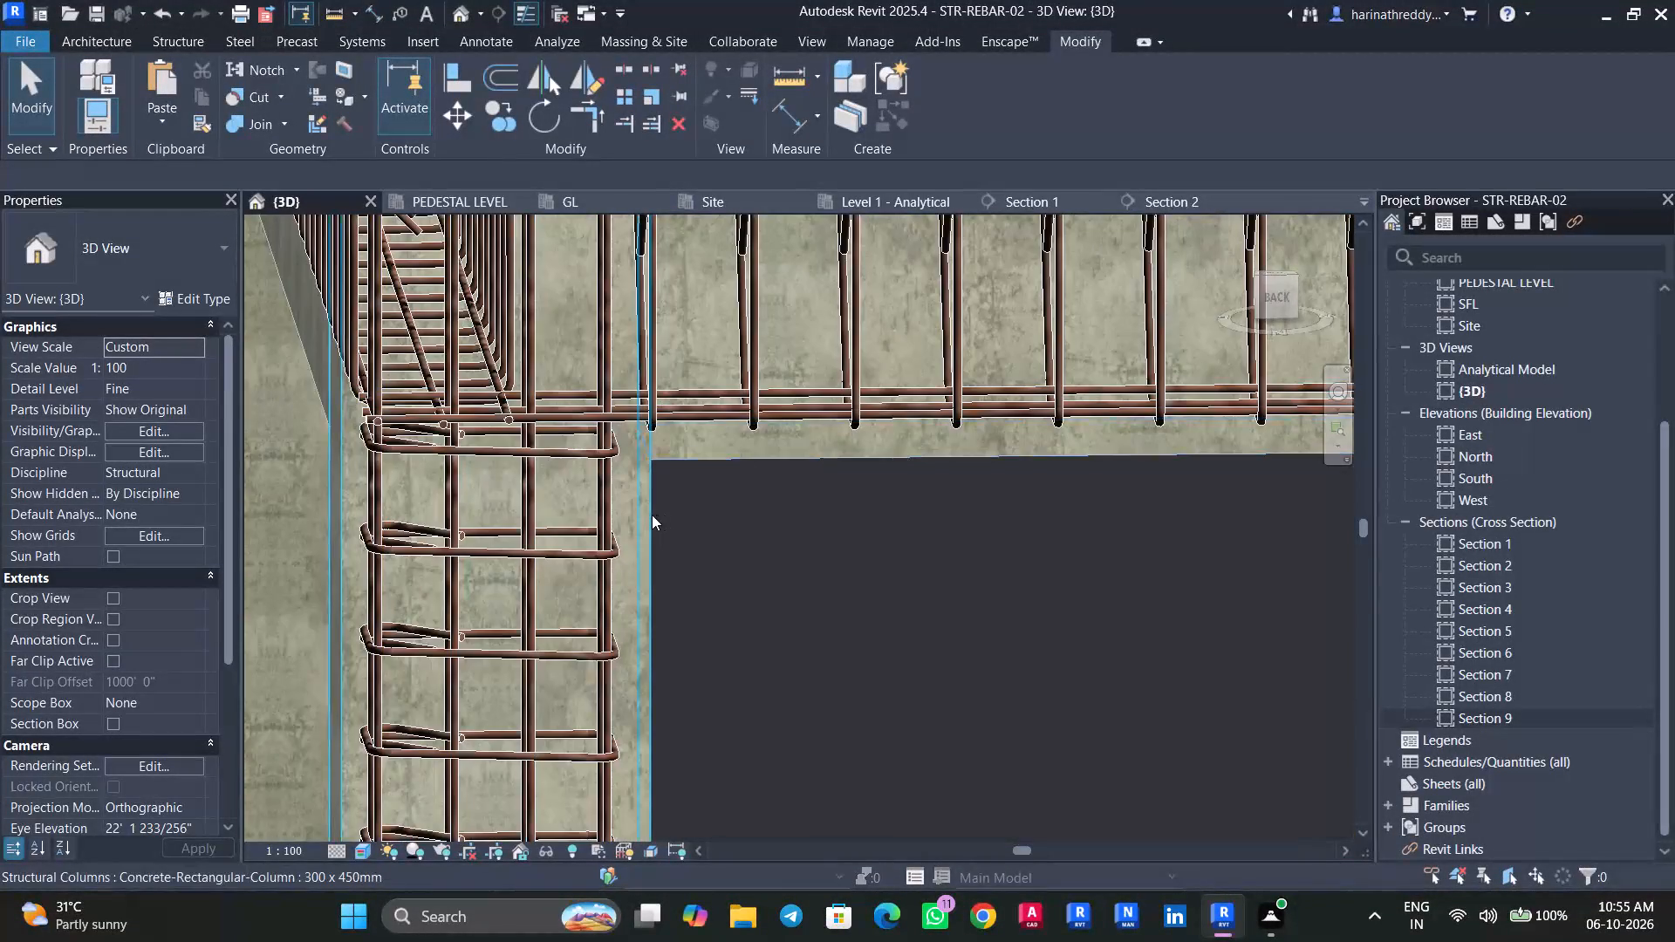
pyautogui.click(652, 515)
pyautogui.scroll(-7, 652, 515)
pyautogui.keyDown('shift'); pyautogui.moveTo(661, 529); pyautogui.dragTo(590, 559, button='middle'); pyautogui.keyUp('shift')
pyautogui.scroll(-7, 702, 574)
pyautogui.click(1183, 106)
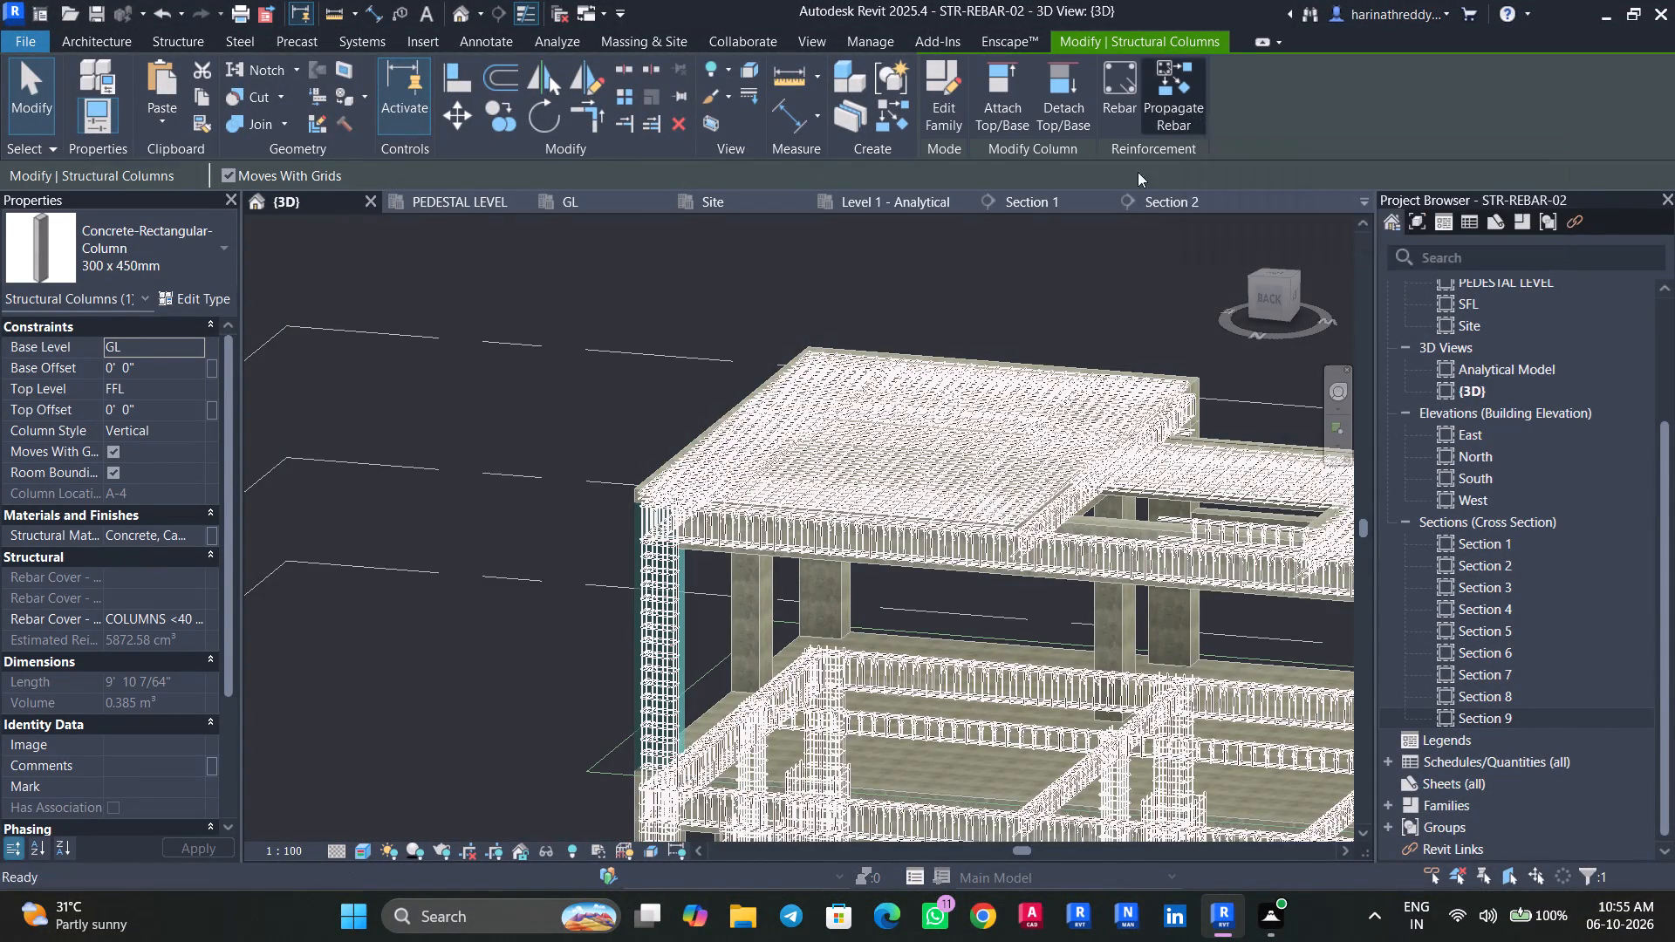
pyautogui.keyDown('shift'); pyautogui.moveTo(513, 527); pyautogui.dragTo(687, 554, button='middle'); pyautogui.keyUp('shift')
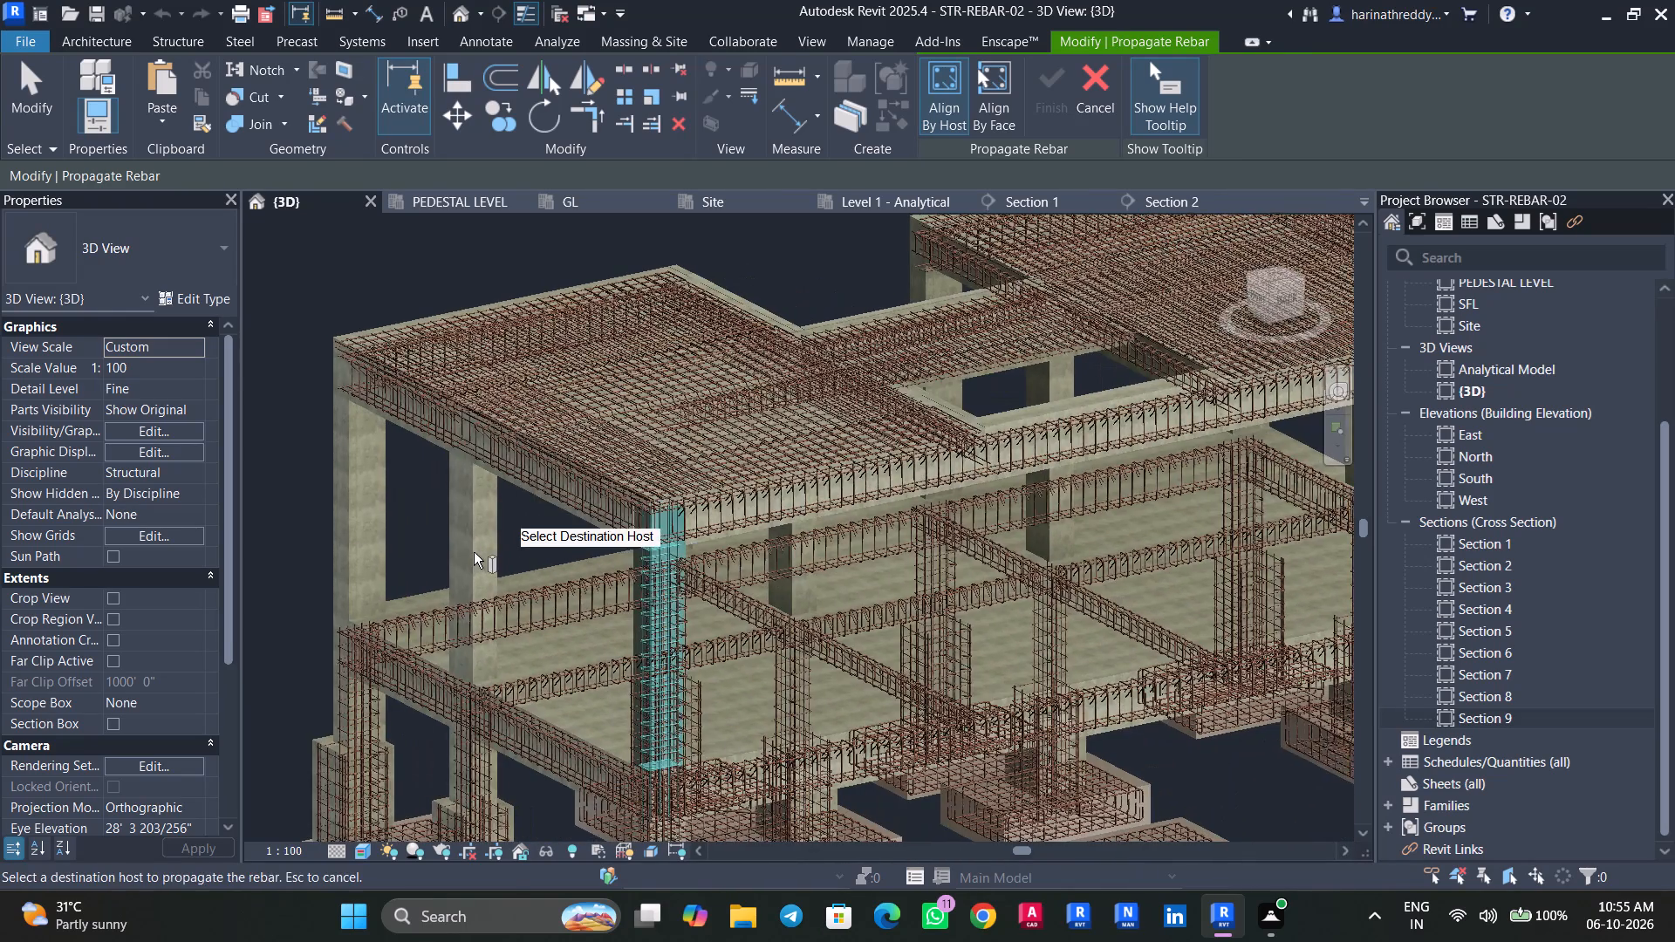
pyautogui.click(475, 549)
pyautogui.click(344, 499)
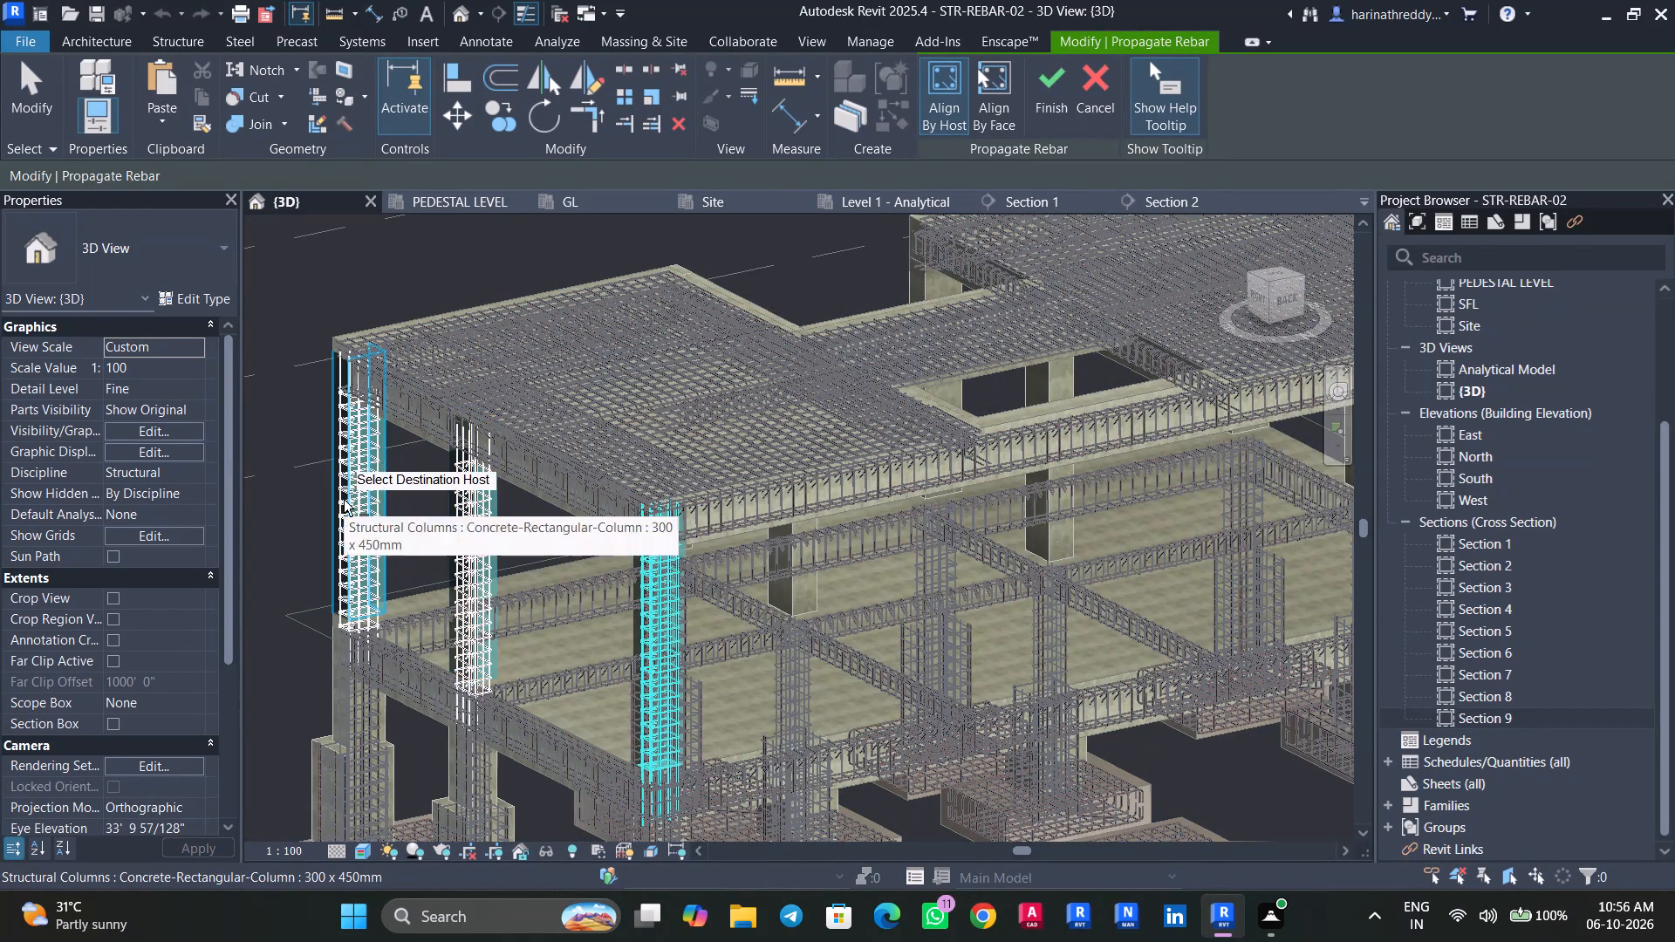
# Add the three 300 x 450mm columns along the opposite end of the building as destination hosts.
pyautogui.keyDown('shift'); pyautogui.moveTo(1005, 632); pyautogui.dragTo(865, 630, button='middle'); pyautogui.keyUp('shift')
pyautogui.moveTo(932, 679); pyautogui.dragTo(831, 652, button='middle')
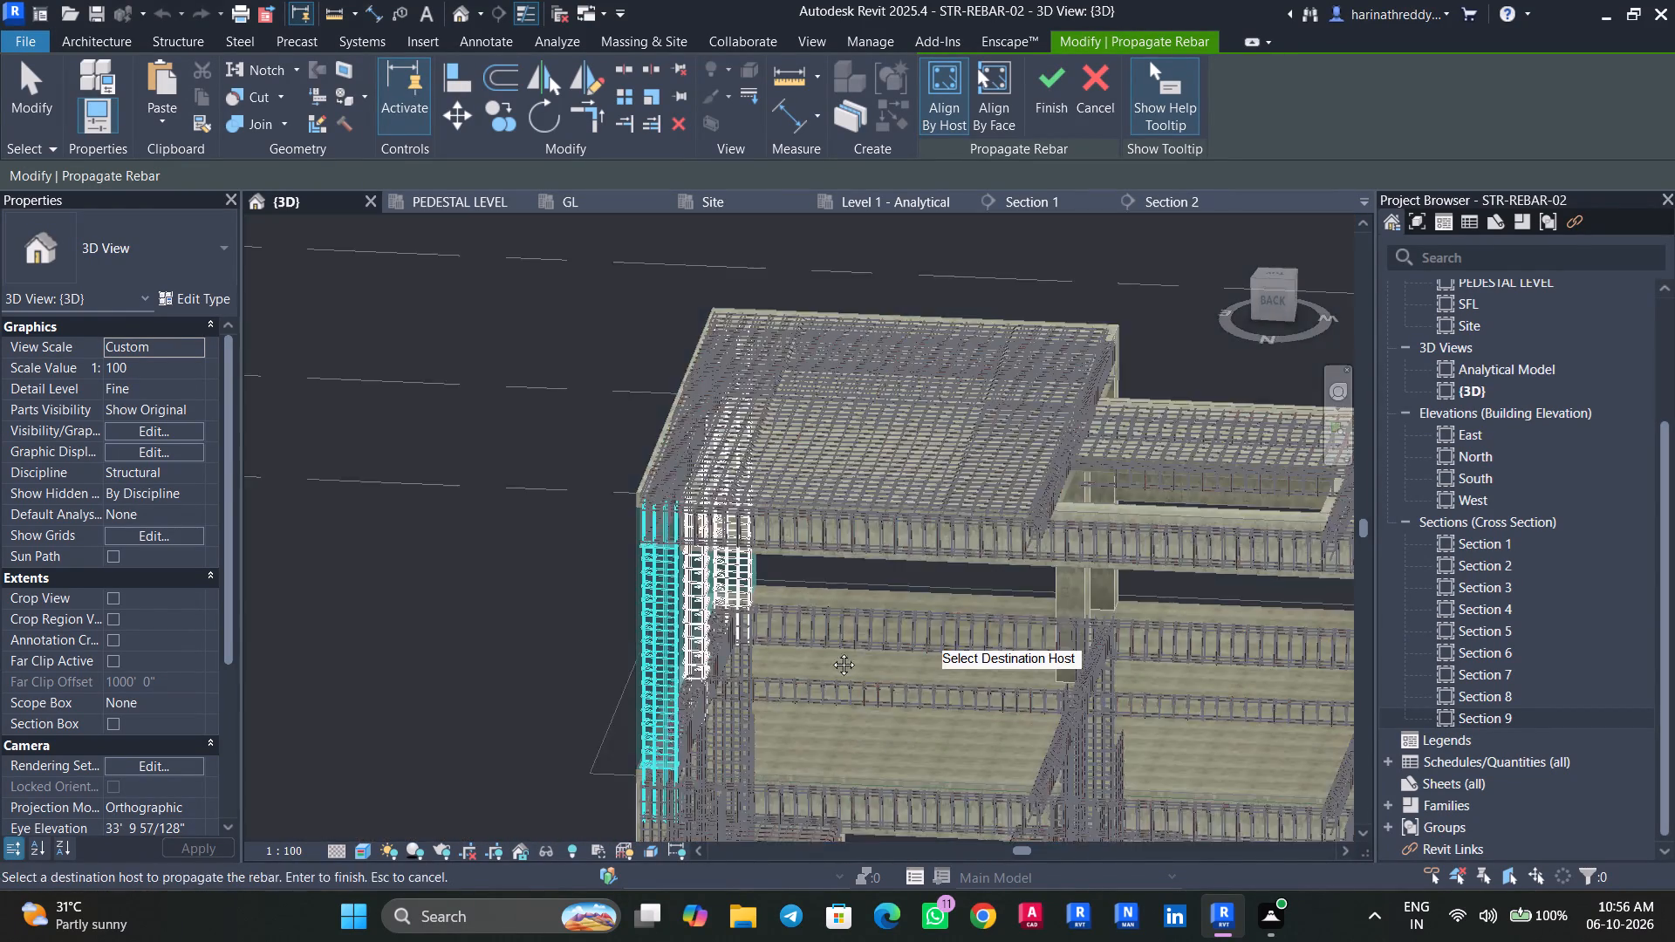
pyautogui.moveTo(831, 652); pyautogui.dragTo(318, 510, button='middle')
pyautogui.scroll(1, 803, 634)
pyautogui.keyDown('shift'); pyautogui.moveTo(791, 637); pyautogui.dragTo(681, 631, button='middle'); pyautogui.keyUp('shift')
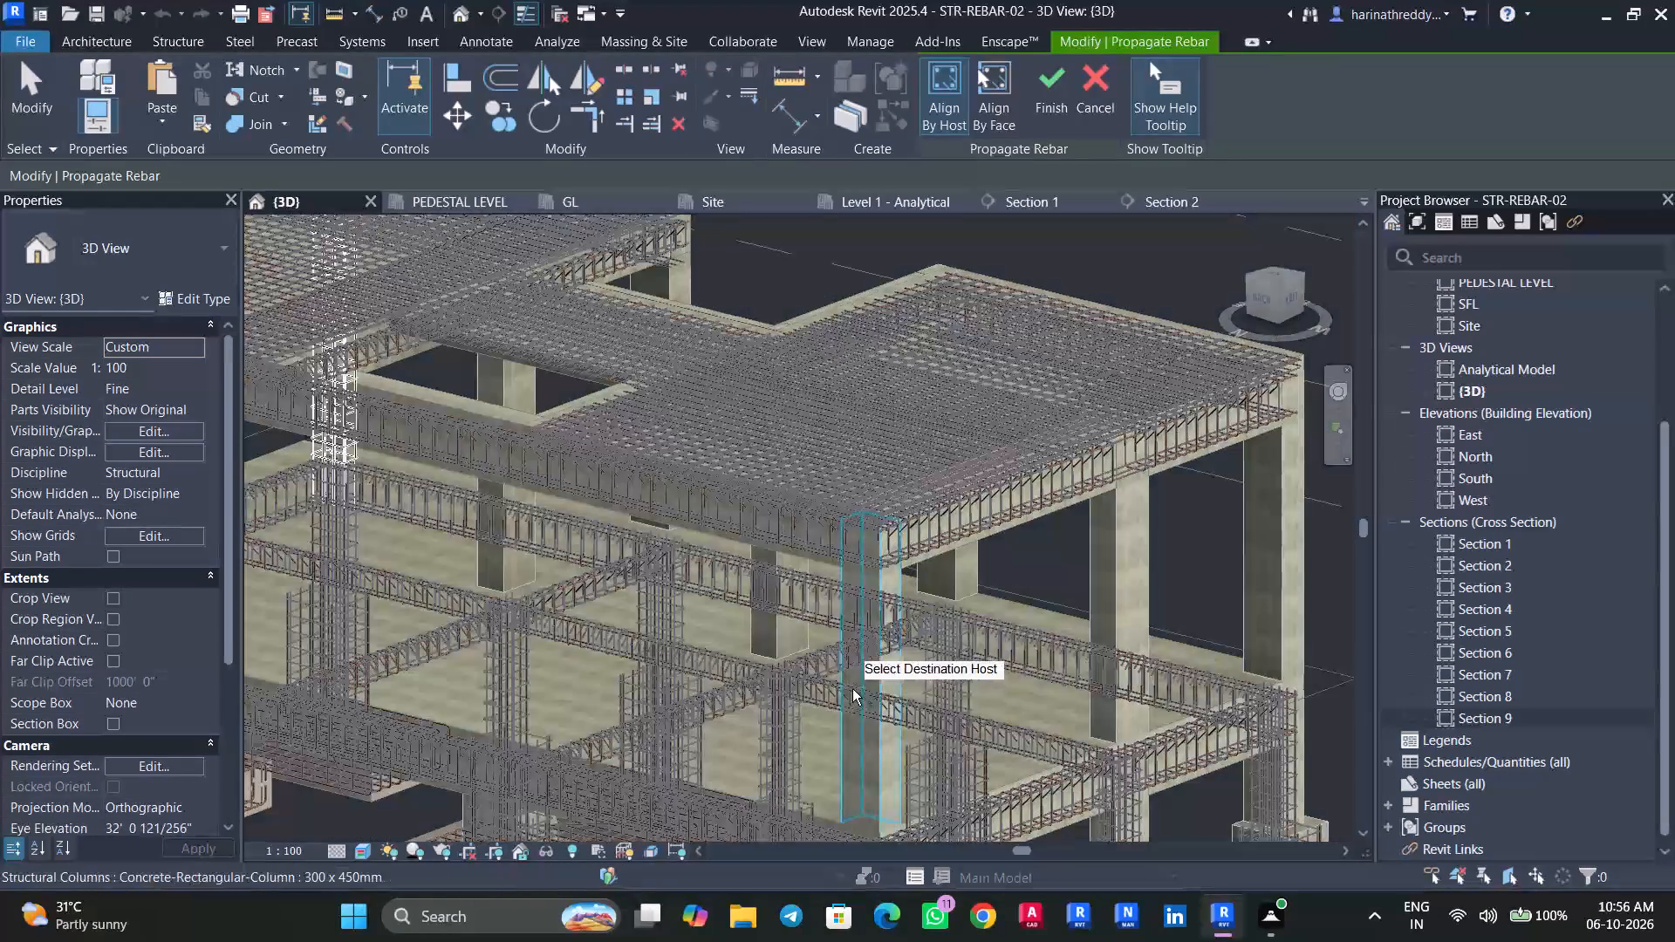
pyautogui.click(857, 686)
pyautogui.click(1127, 618)
pyautogui.click(1263, 548)
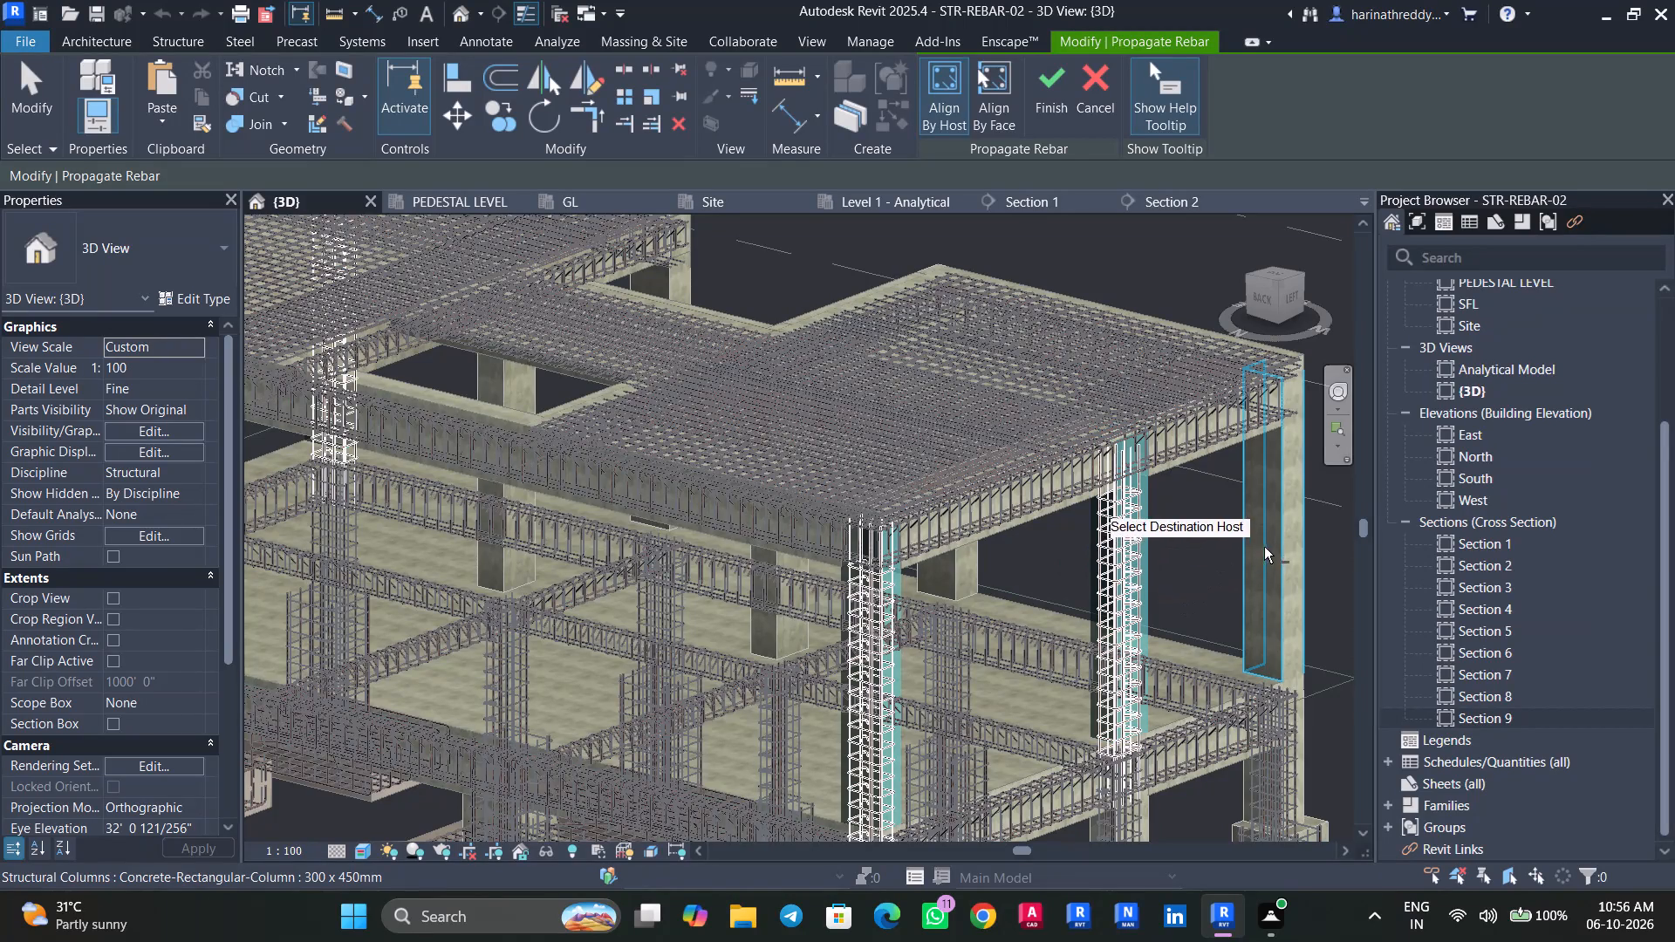
# Add the two interior 300 x 450mm columns on one side of the recessed middle bay as destination hosts.
pyautogui.keyDown('shift'); pyautogui.moveTo(1311, 611); pyautogui.dragTo(1016, 659, button='middle'); pyautogui.keyUp('shift')
pyautogui.scroll(-2, 983, 660)
pyautogui.keyDown('shift'); pyautogui.moveTo(976, 661); pyautogui.dragTo(813, 652, button='middle'); pyautogui.keyUp('shift')
pyautogui.moveTo(803, 655); pyautogui.dragTo(1286, 630, button='middle')
pyautogui.keyDown('shift'); pyautogui.moveTo(1095, 636); pyautogui.dragTo(976, 646, button='middle'); pyautogui.keyUp('shift')
pyautogui.moveTo(962, 652); pyautogui.dragTo(1310, 627, button='middle')
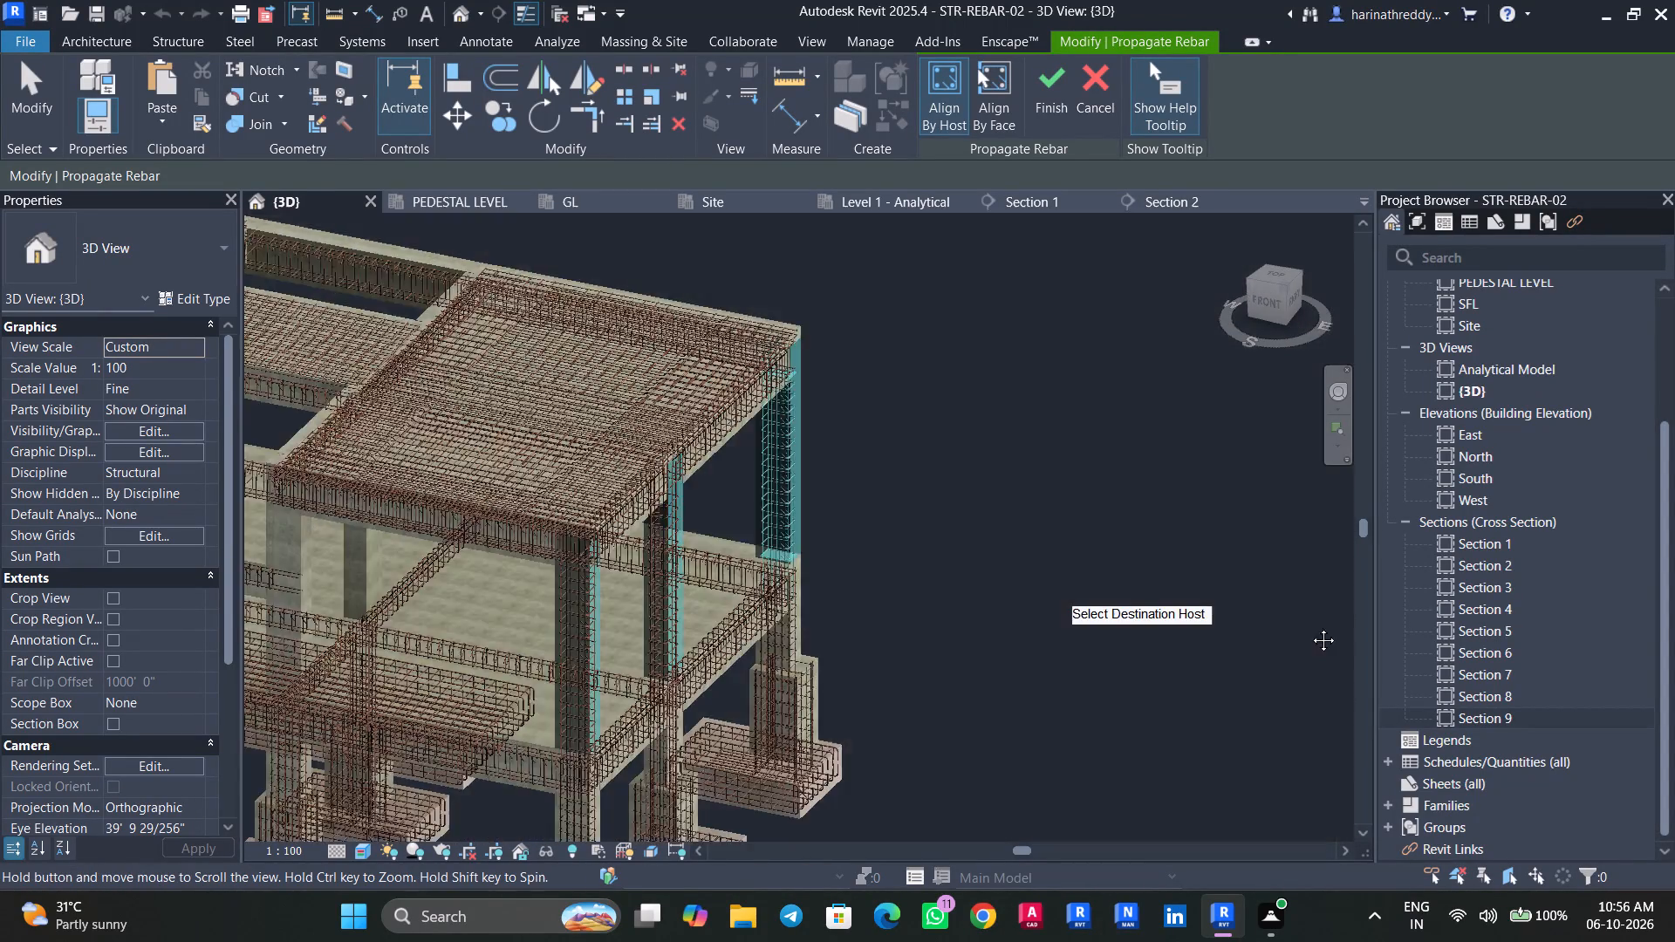
pyautogui.moveTo(1310, 627); pyautogui.dragTo(1323, 628, button='middle')
pyautogui.moveTo(1118, 634); pyautogui.dragTo(1255, 711, button='middle')
pyautogui.scroll(5, 389, 569)
pyautogui.click(434, 576)
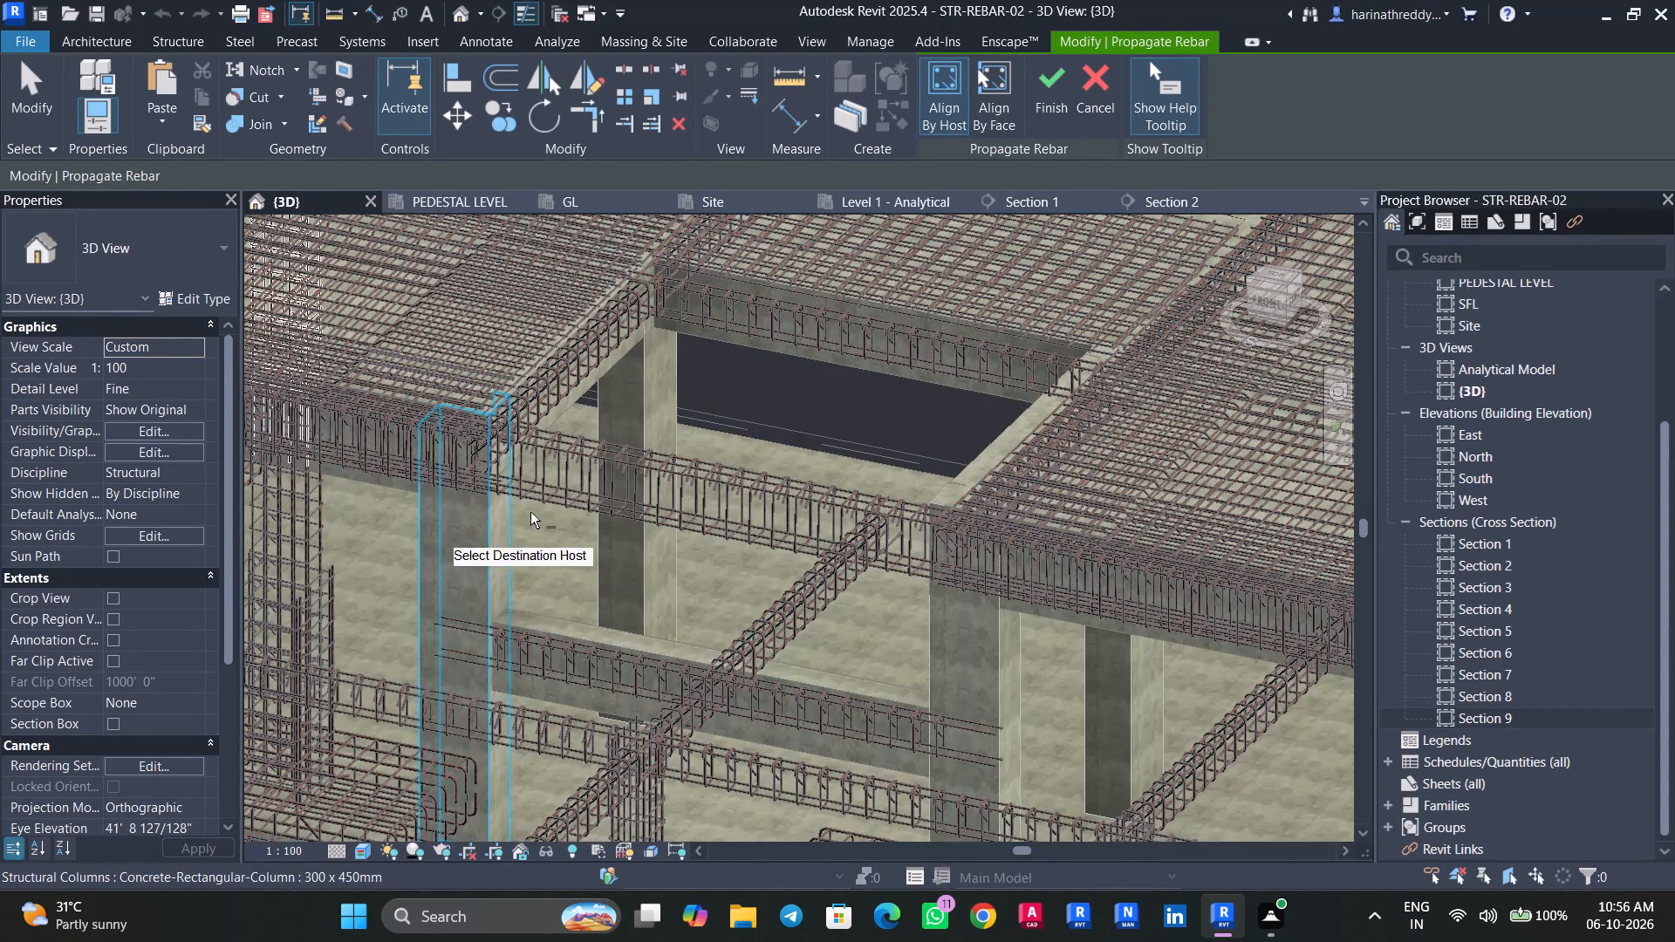
pyautogui.click(627, 438)
# Add the two columns on the other side of the recessed middle bay as destination hosts and finish the rebar propagation.
pyautogui.keyDown('shift'); pyautogui.moveTo(740, 510); pyautogui.dragTo(835, 503, button='middle'); pyautogui.keyUp('shift')
pyautogui.moveTo(1127, 567); pyautogui.dragTo(1094, 560, button='middle')
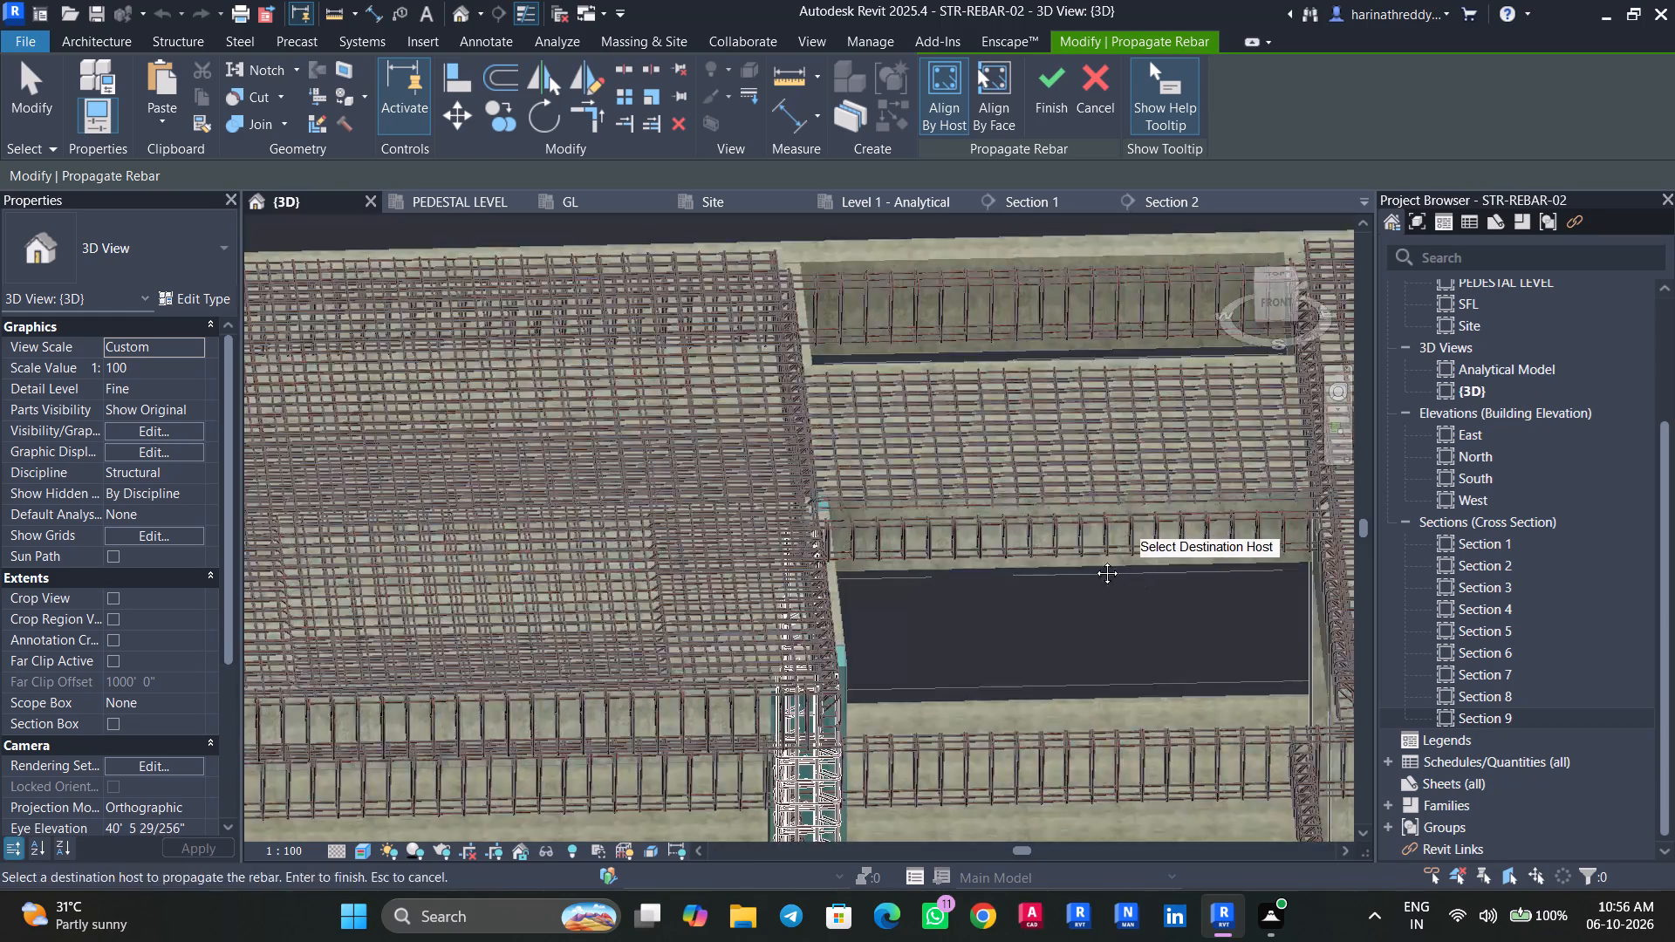
pyautogui.moveTo(1094, 560); pyautogui.dragTo(532, 426, button='middle')
pyautogui.scroll(1, 531, 426)
pyautogui.keyDown('shift'); pyautogui.moveTo(705, 538); pyautogui.dragTo(781, 531, button='middle'); pyautogui.keyUp('shift')
pyautogui.moveTo(951, 599); pyautogui.dragTo(517, 464, button='middle')
pyautogui.click(662, 488)
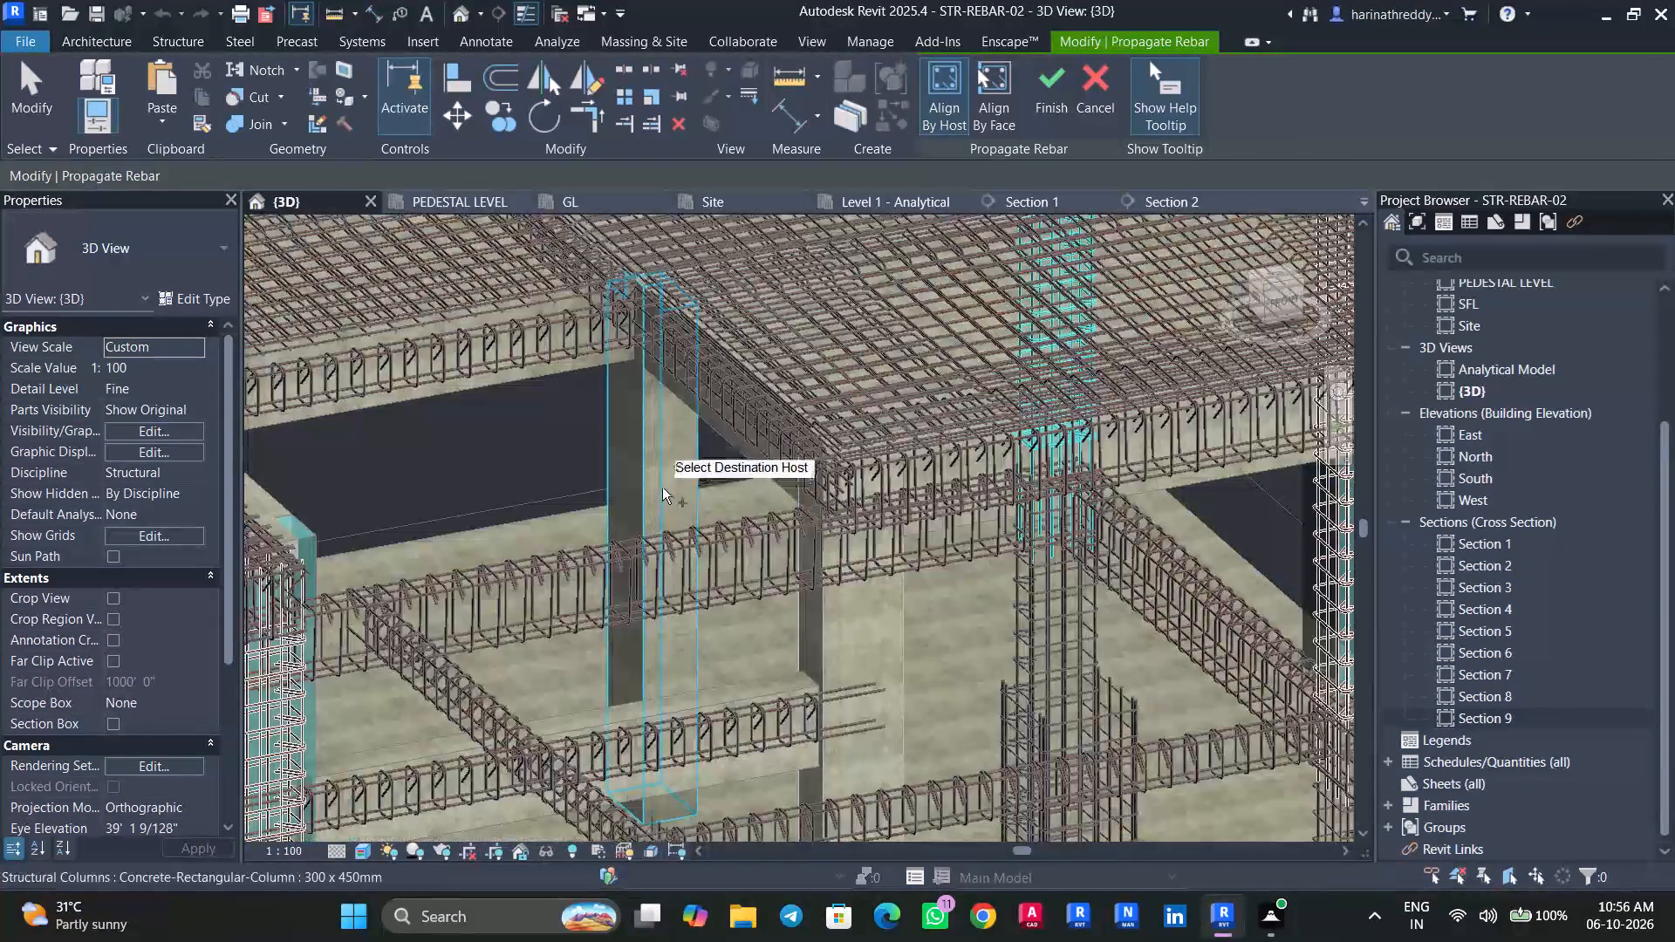
pyautogui.click(842, 594)
pyautogui.scroll(-5, 851, 599)
pyautogui.keyDown('shift'); pyautogui.moveTo(881, 617); pyautogui.dragTo(713, 615, button='middle'); pyautogui.keyUp('shift')
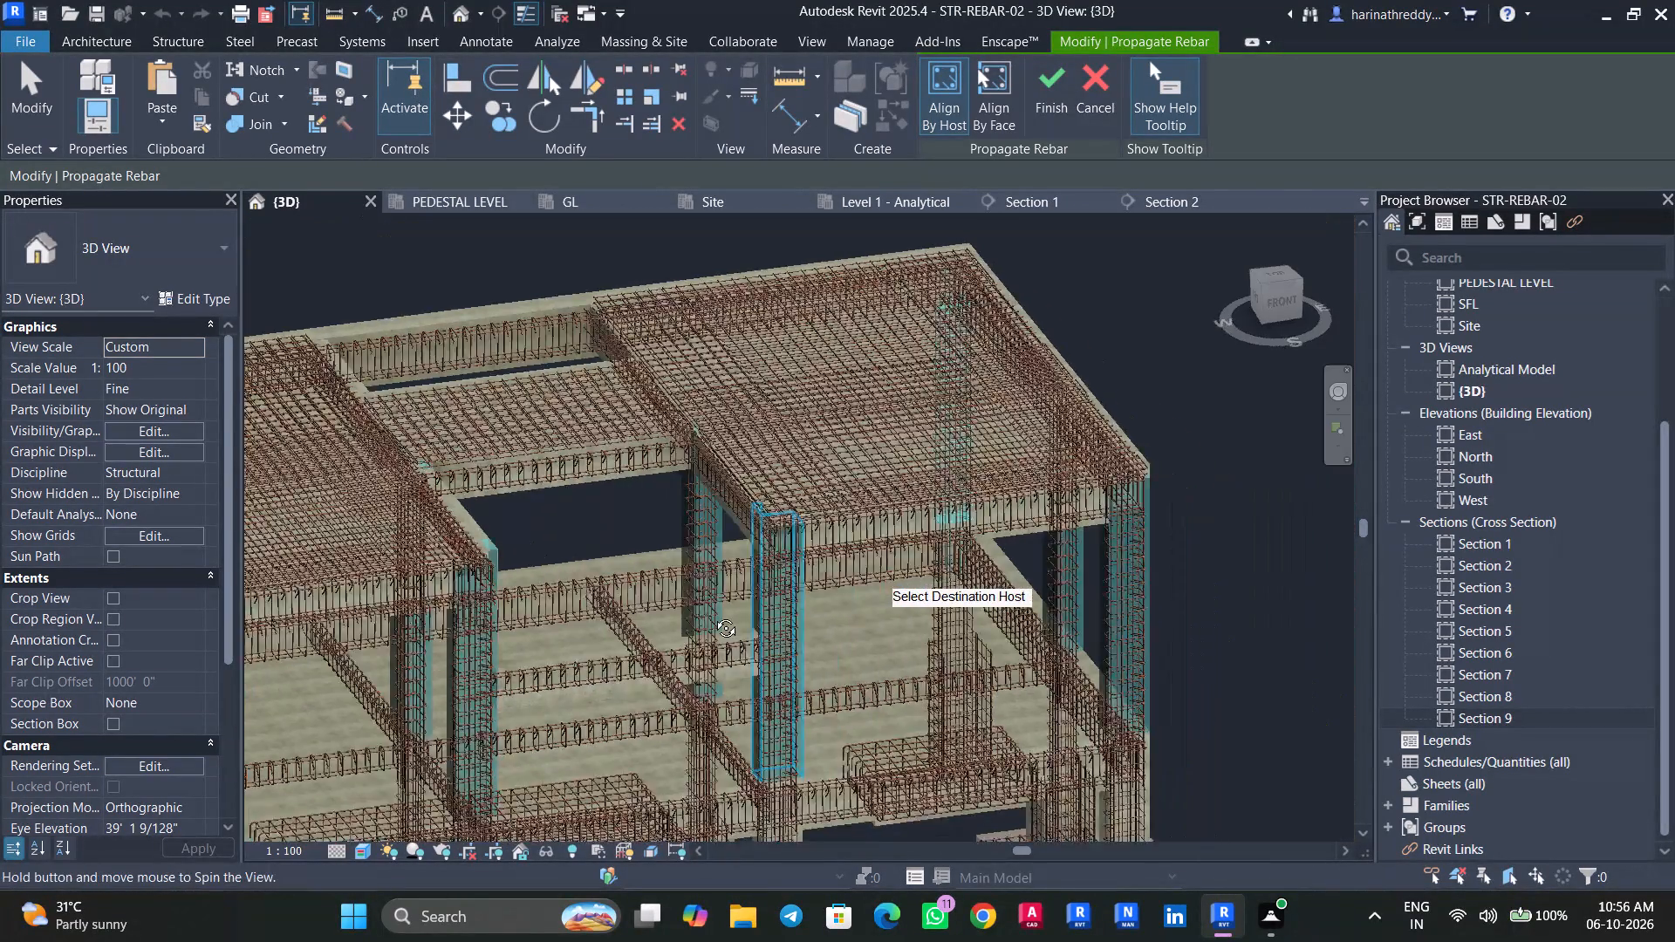
pyautogui.keyDown('shift'); pyautogui.moveTo(713, 615); pyautogui.dragTo(343, 520, button='middle'); pyautogui.keyUp('shift')
pyautogui.click(1039, 110)
pyautogui.press('Escape')
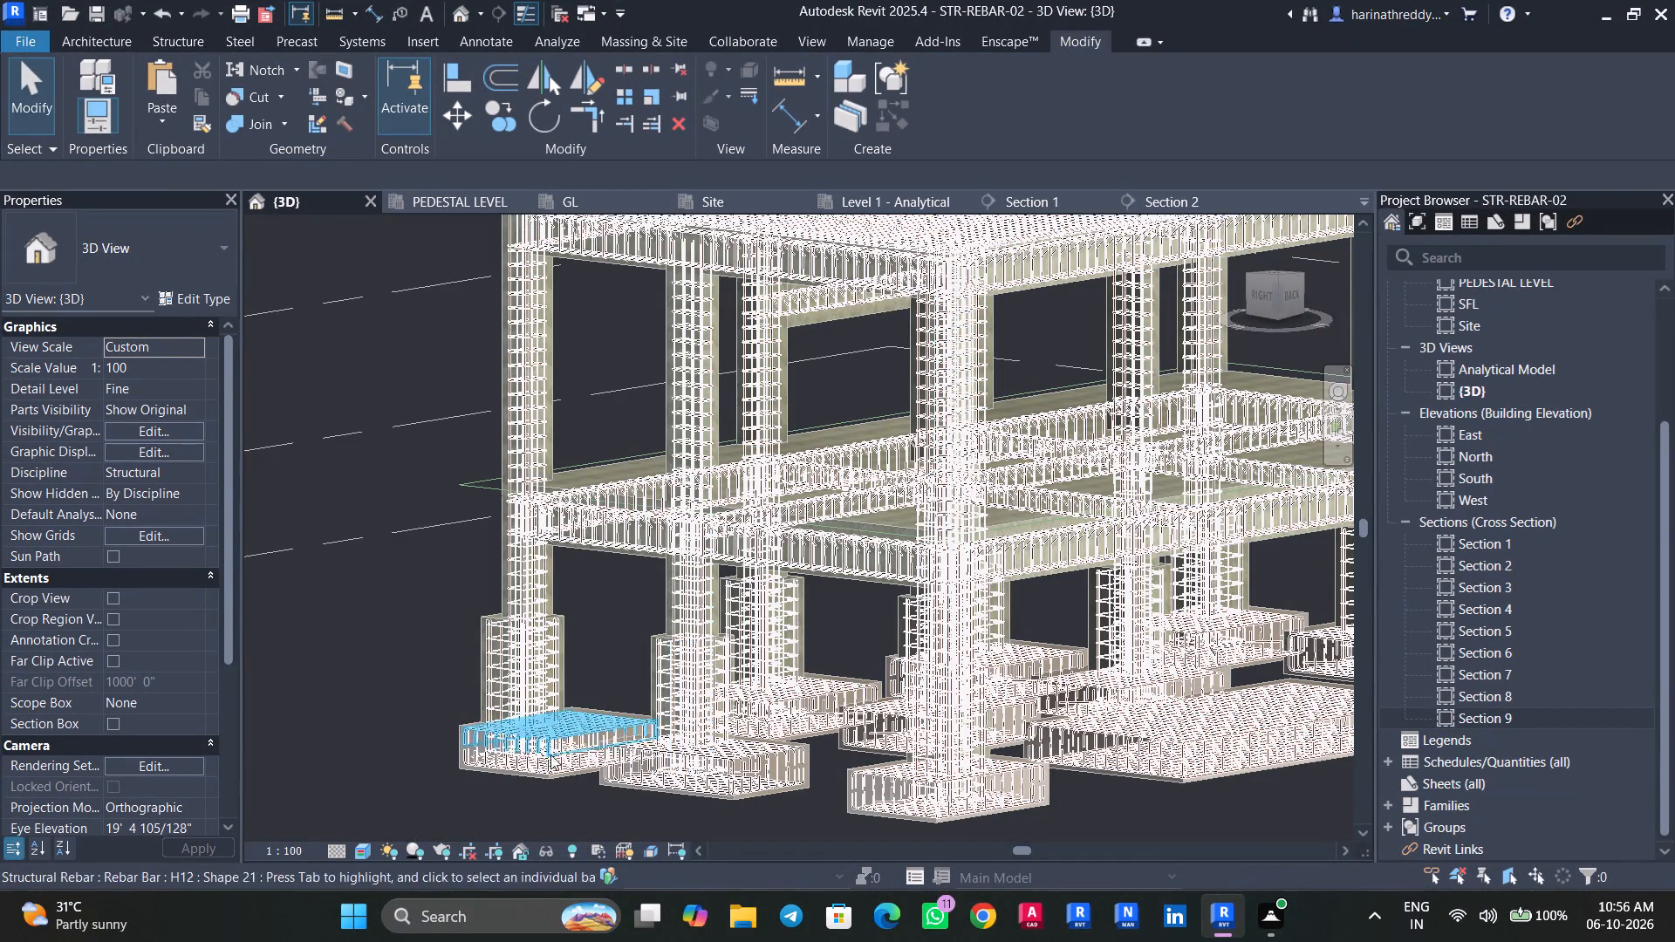
pyautogui.press('Escape')
pyautogui.press('Escape')
# Inspect the column reinforcement around the whole building, from the footings up to the FFL slabs.
pyautogui.scroll(-4, 436, 751)
pyautogui.keyDown('shift'); pyautogui.moveTo(455, 800); pyautogui.dragTo(1016, 825, button='middle'); pyautogui.keyUp('shift')
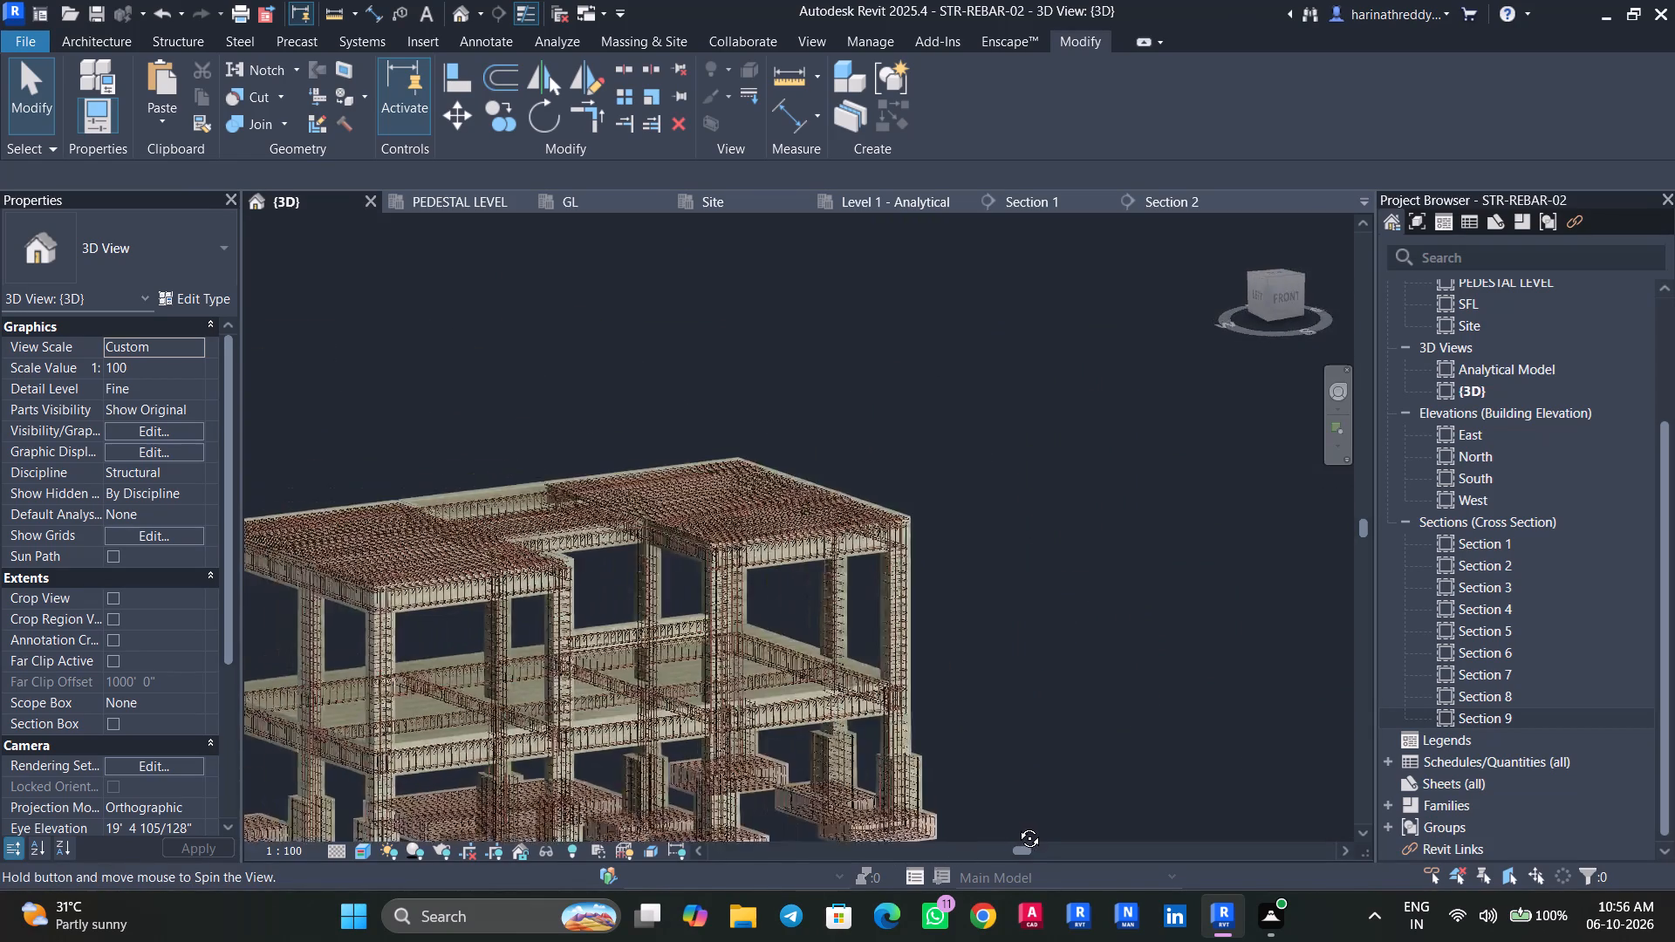
pyautogui.keyDown('shift'); pyautogui.moveTo(1016, 825); pyautogui.dragTo(973, 890, button='middle'); pyautogui.keyUp('shift')
pyautogui.keyDown('shift'); pyautogui.moveTo(1100, 686); pyautogui.dragTo(782, 727, button='middle'); pyautogui.keyUp('shift')
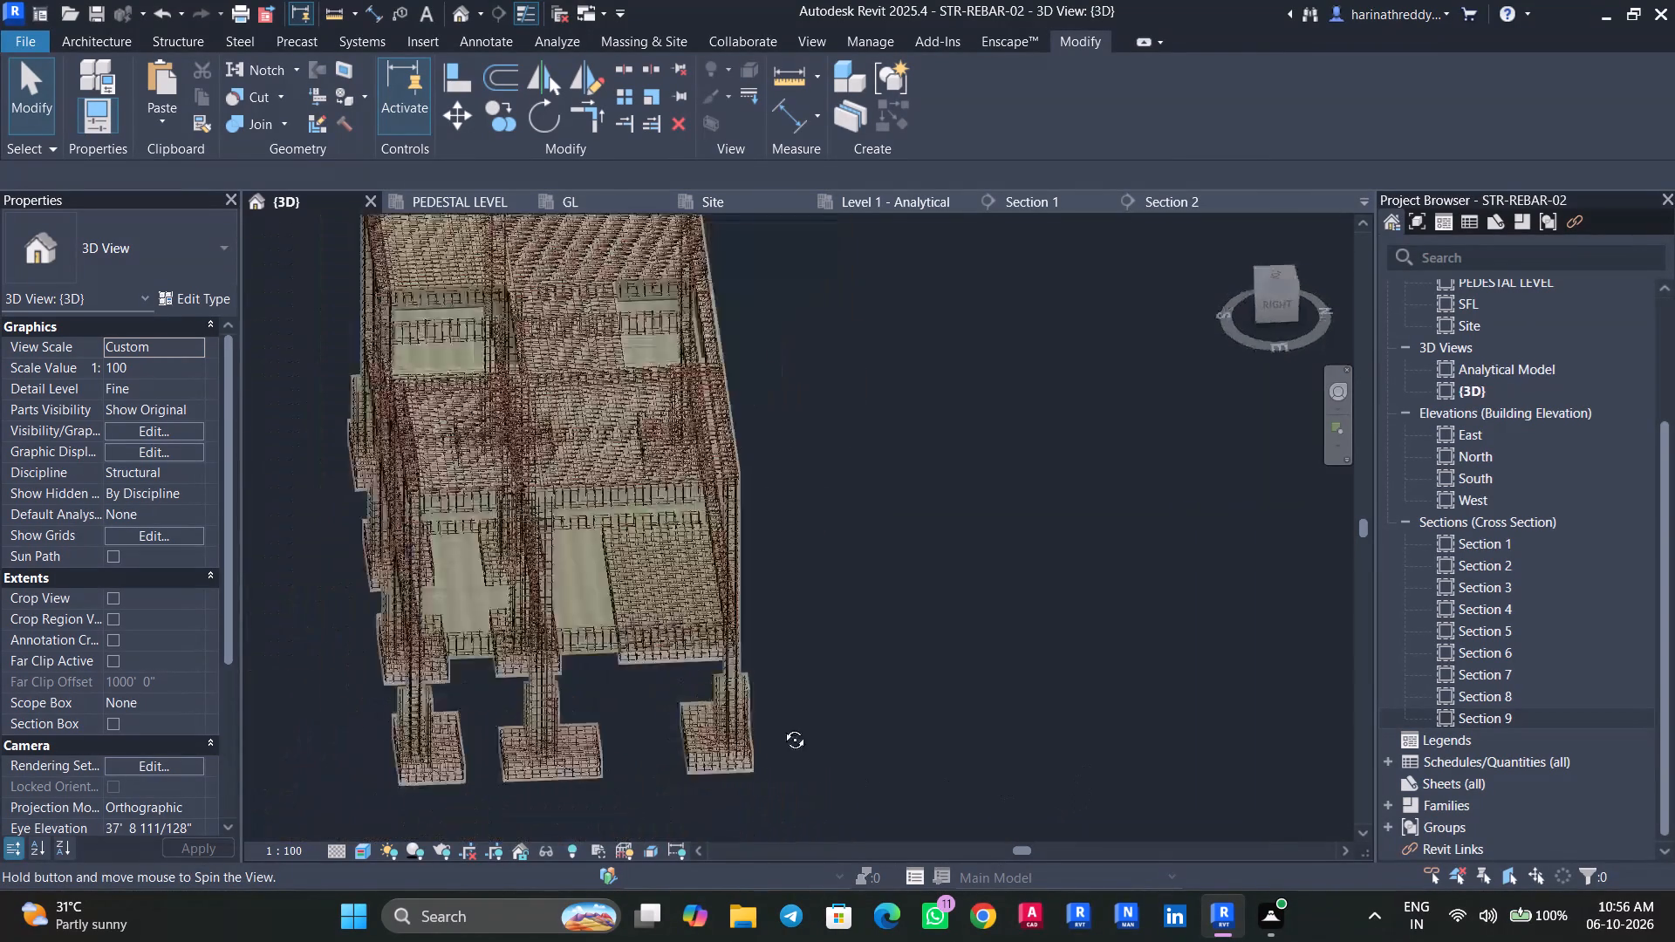
pyautogui.keyDown('shift'); pyautogui.moveTo(782, 727); pyautogui.dragTo(977, 726, button='middle'); pyautogui.keyUp('shift')
pyautogui.moveTo(995, 703); pyautogui.dragTo(1196, 567, button='middle')
pyautogui.scroll(3, 1165, 607)
pyautogui.keyDown('shift'); pyautogui.moveTo(1160, 612); pyautogui.dragTo(1127, 638, button='middle'); pyautogui.keyUp('shift')
pyautogui.scroll(-9, 1127, 638)
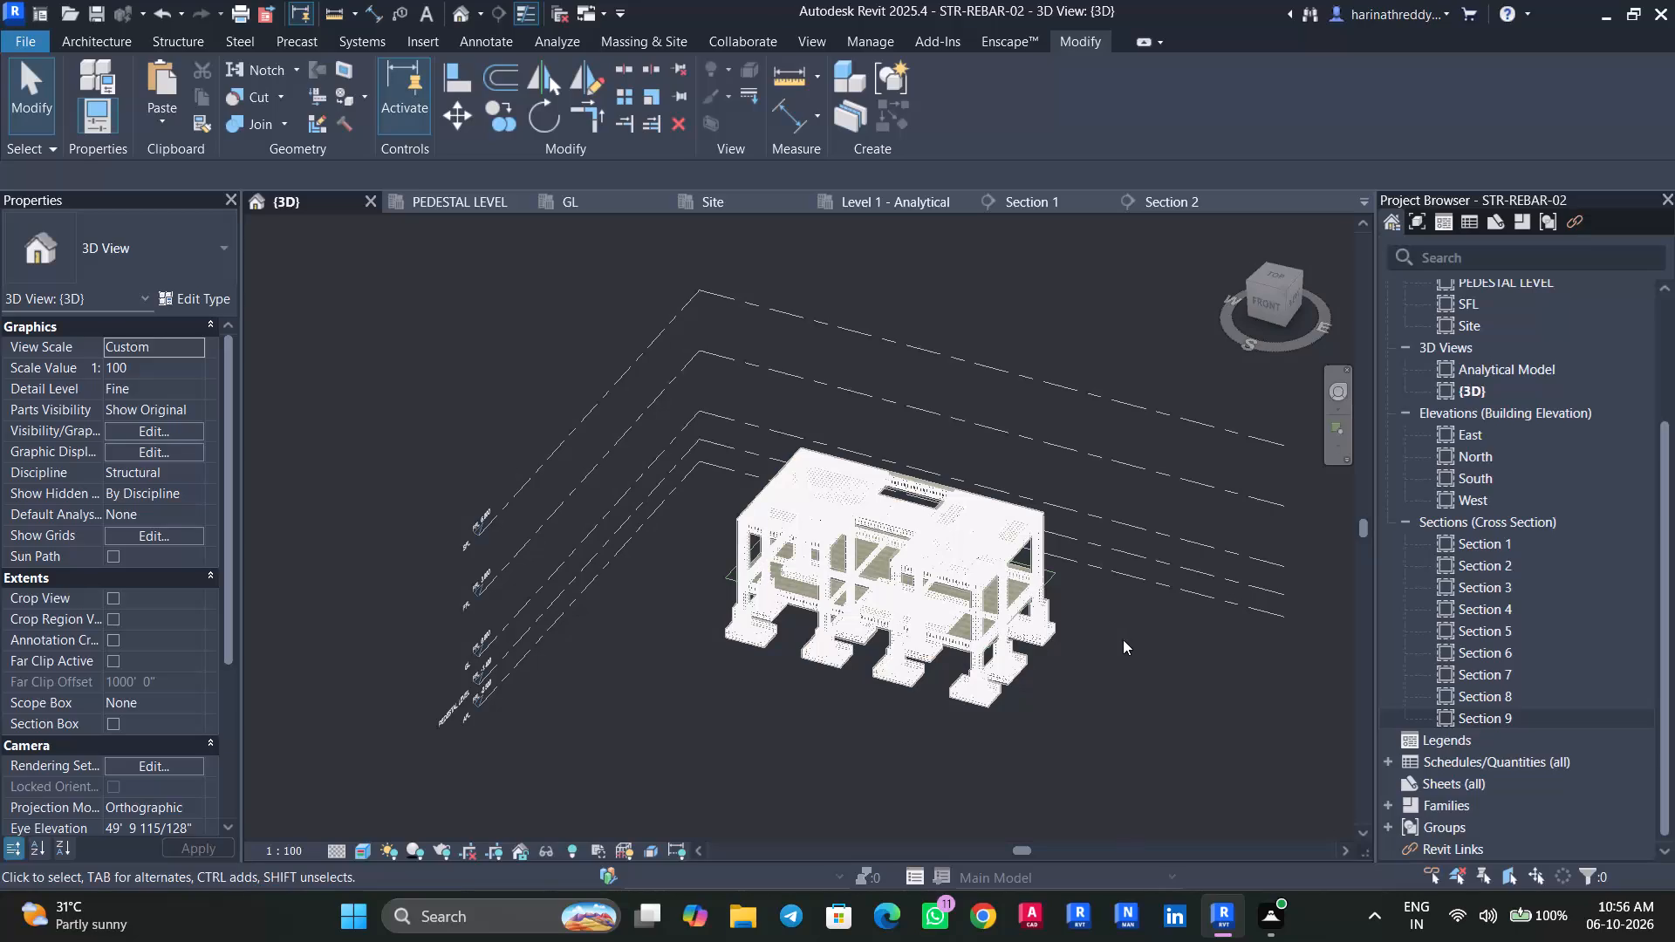
pyautogui.scroll(11, 891, 590)
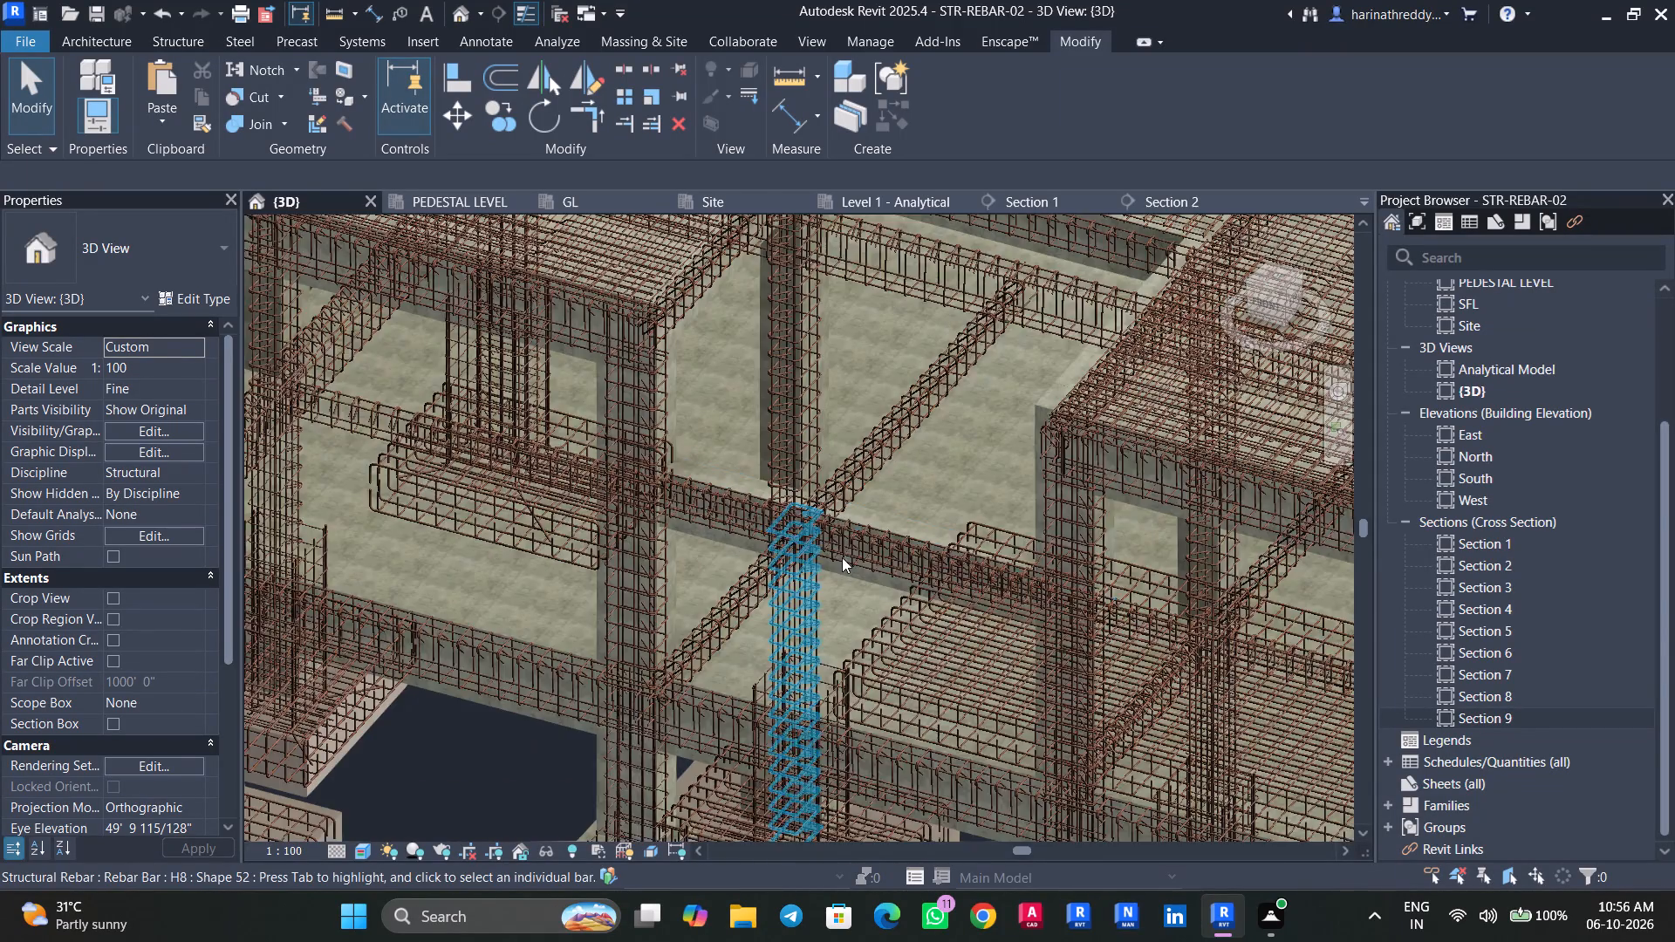
pyautogui.scroll(3, 842, 557)
pyautogui.scroll(-2, 889, 515)
pyautogui.scroll(6, 890, 515)
pyautogui.moveTo(913, 476); pyautogui.dragTo(797, 634, button='middle')
pyautogui.scroll(1, 799, 626)
pyautogui.scroll(-8, 799, 626)
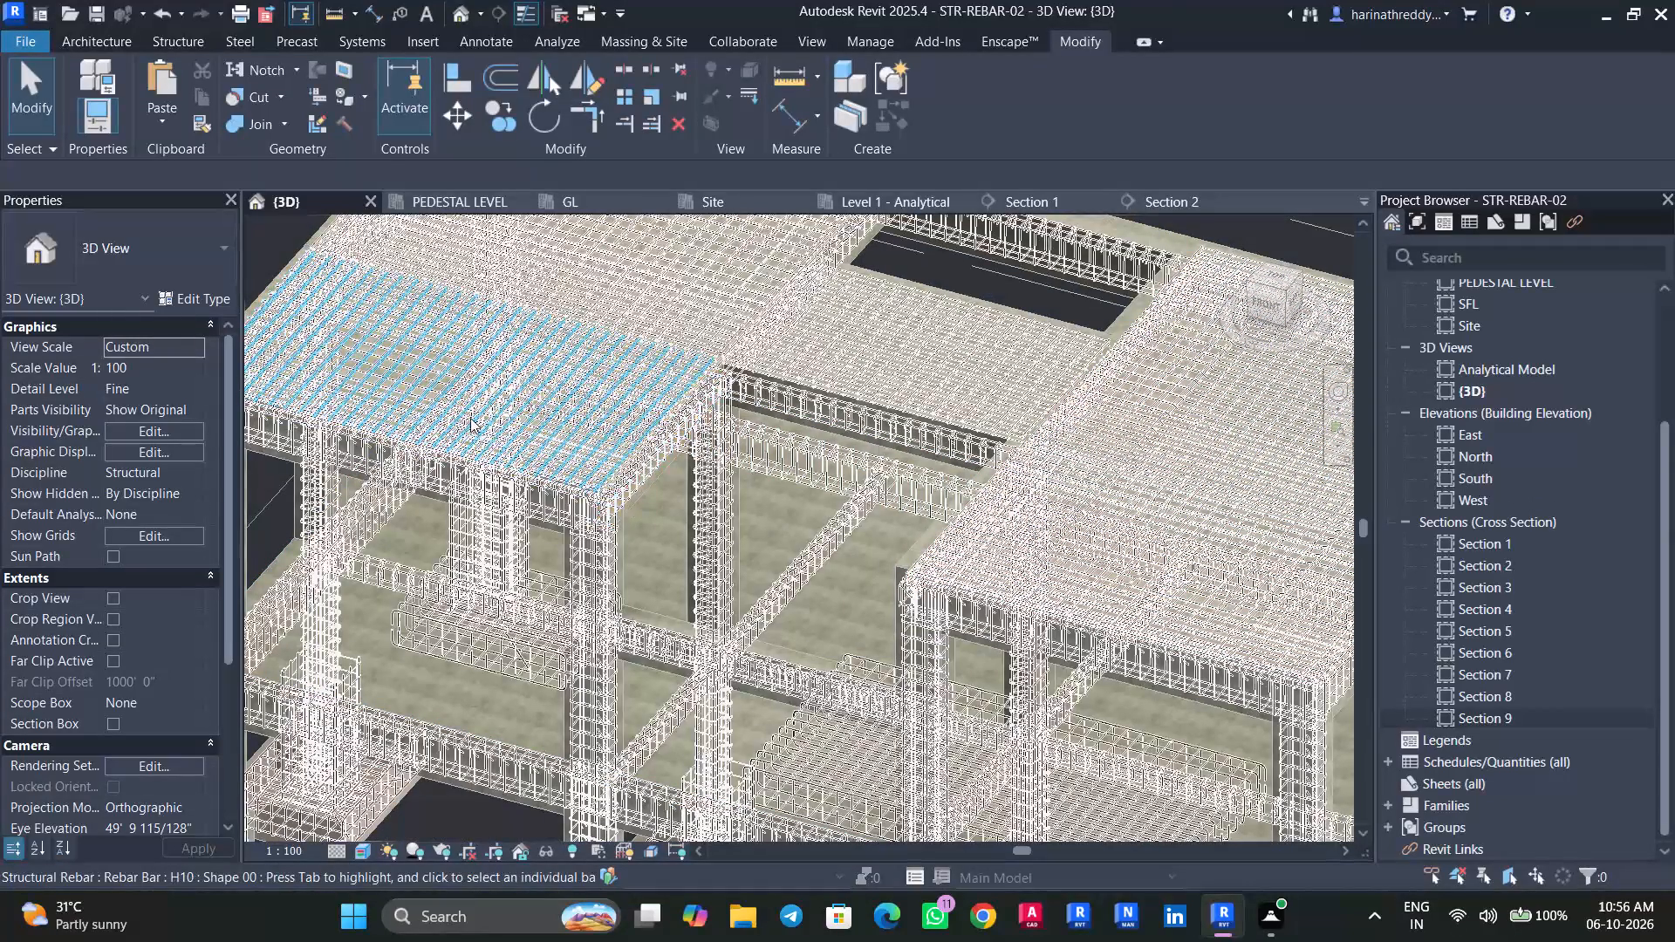
pyautogui.scroll(6, 847, 344)
pyautogui.scroll(-7, 627, 494)
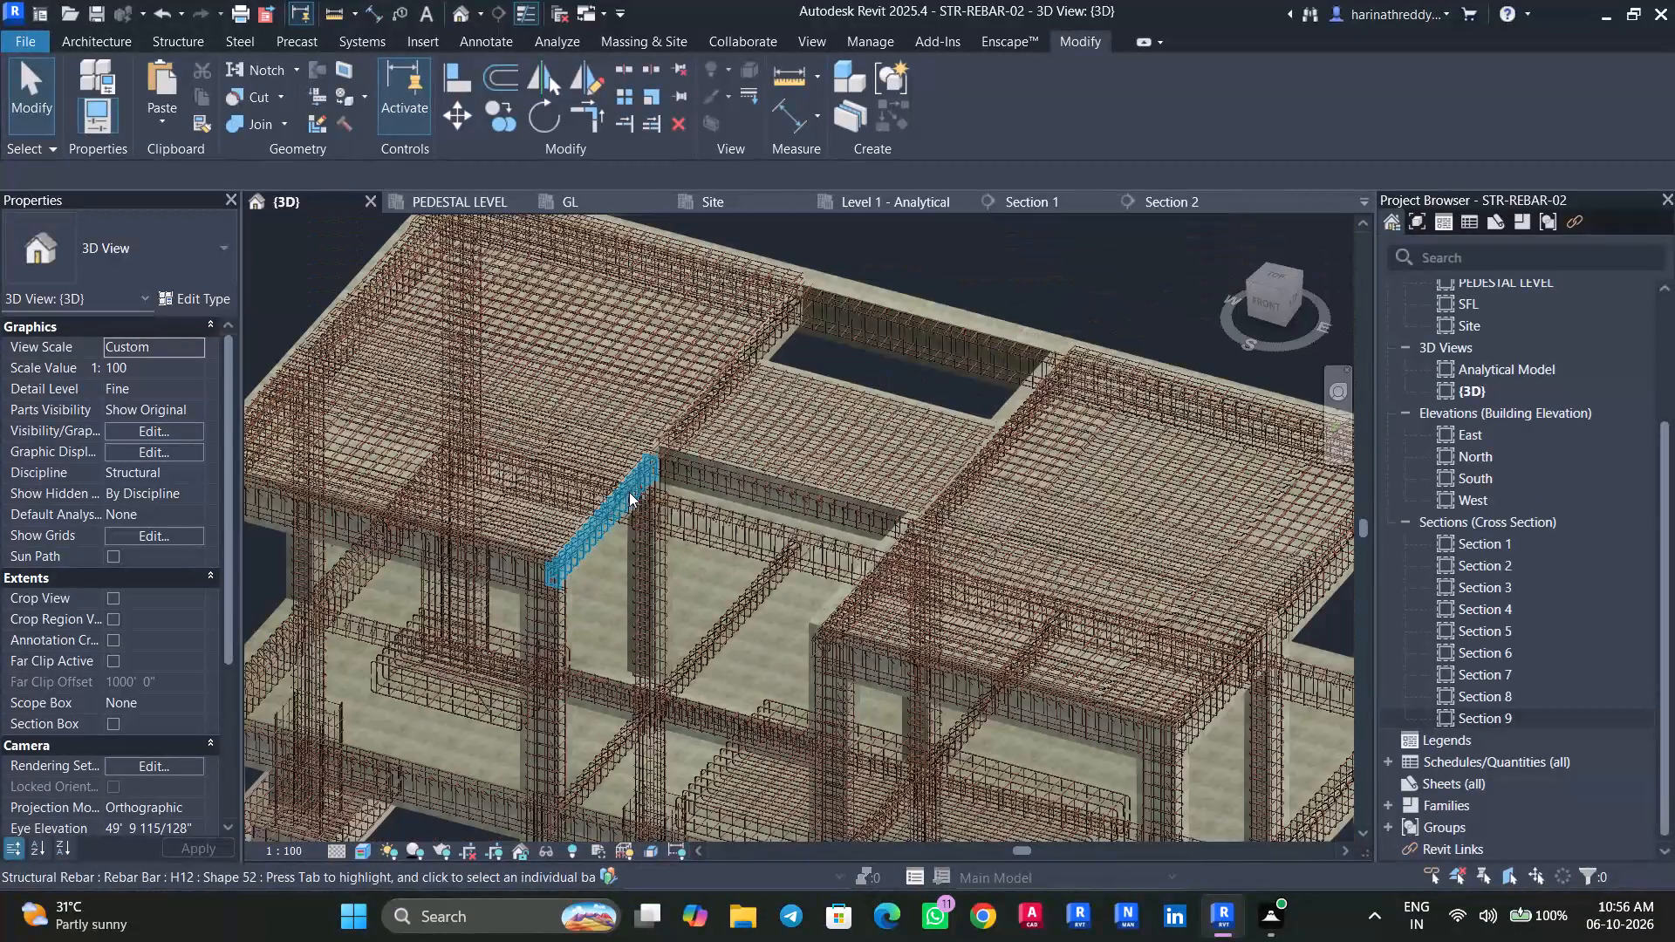
pyautogui.scroll(-7, 629, 492)
pyautogui.scroll(3, 630, 686)
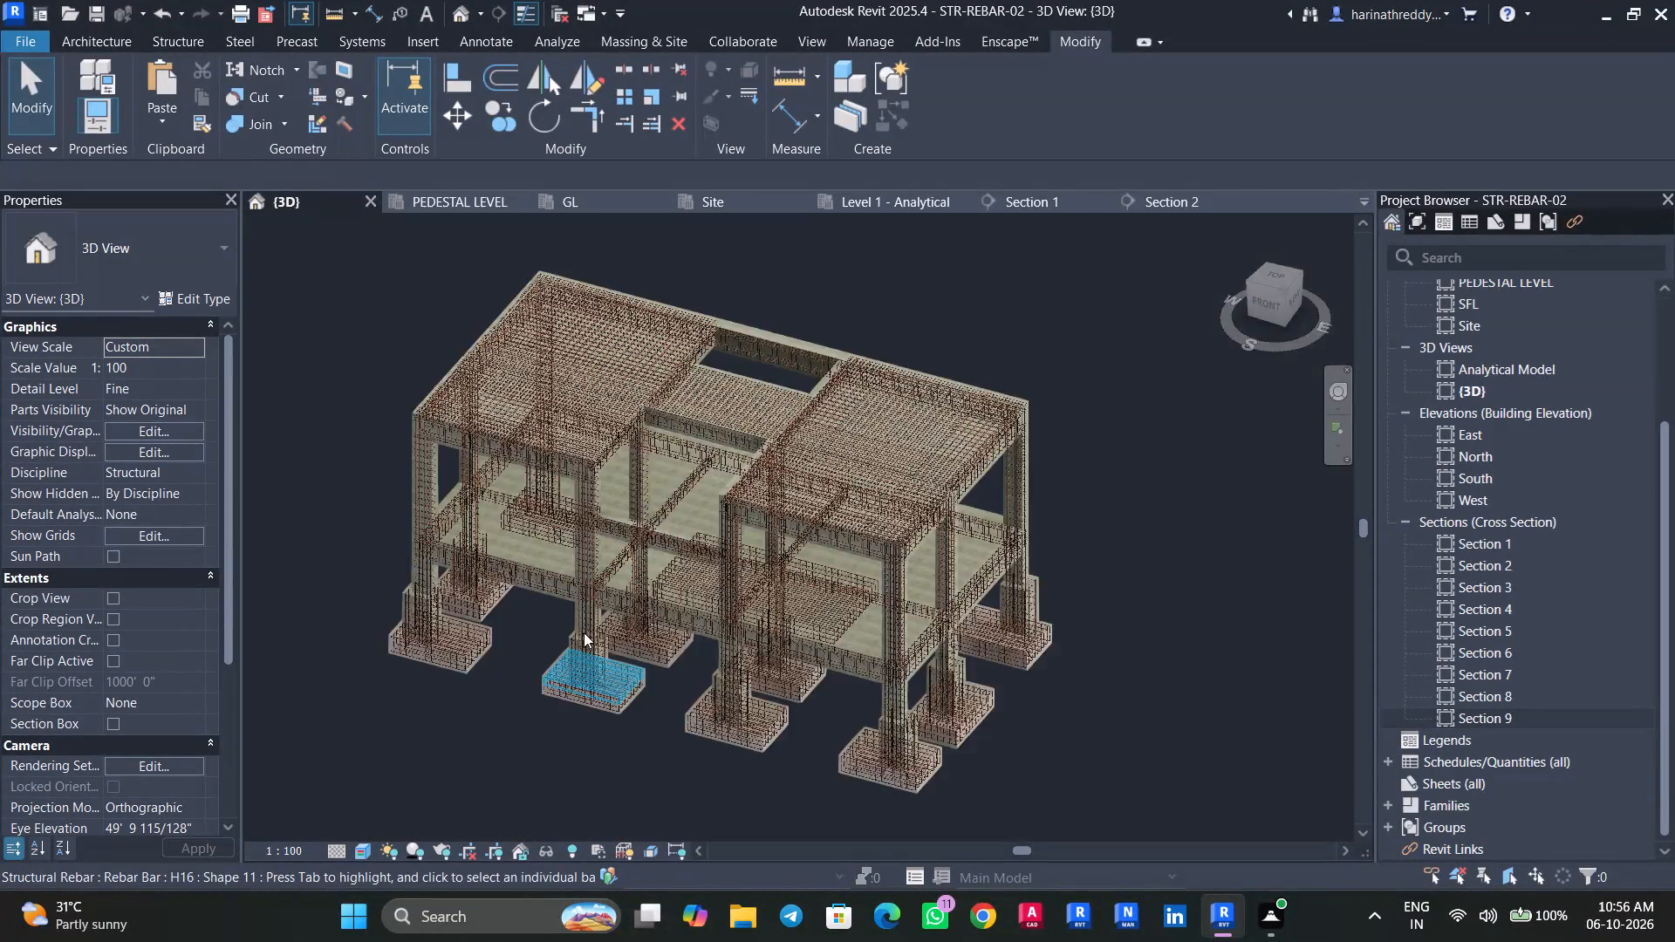
pyautogui.scroll(12, 584, 632)
pyautogui.moveTo(507, 568); pyautogui.dragTo(832, 783, button='middle')
pyautogui.scroll(-3, 651, 707)
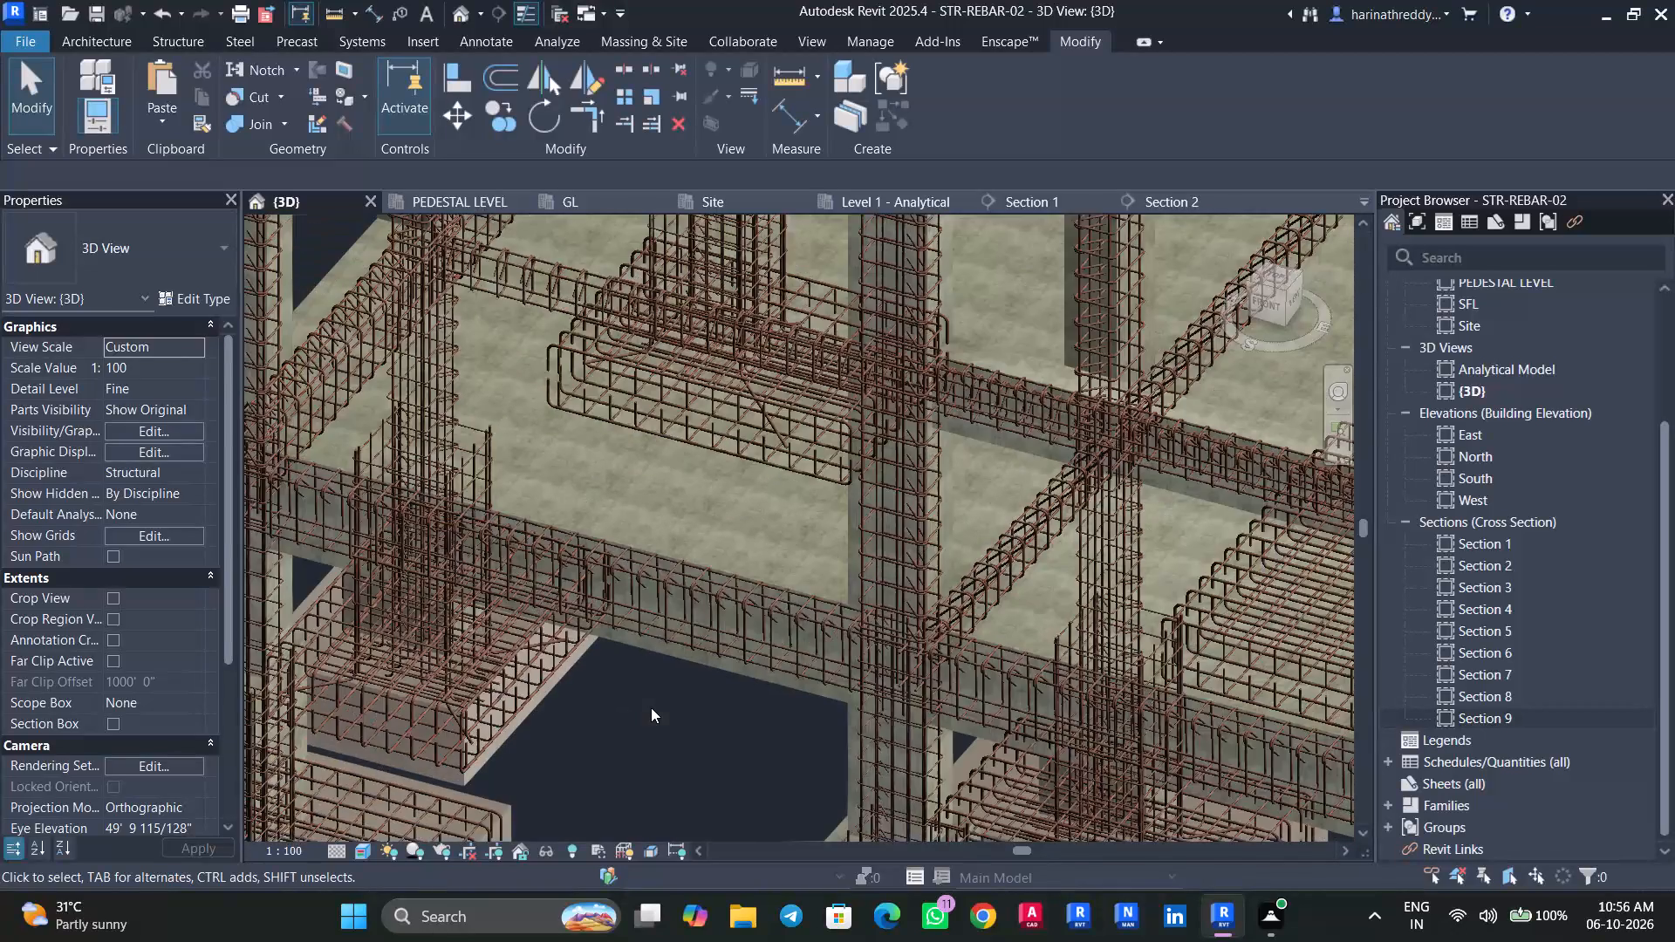
pyautogui.scroll(-7, 651, 707)
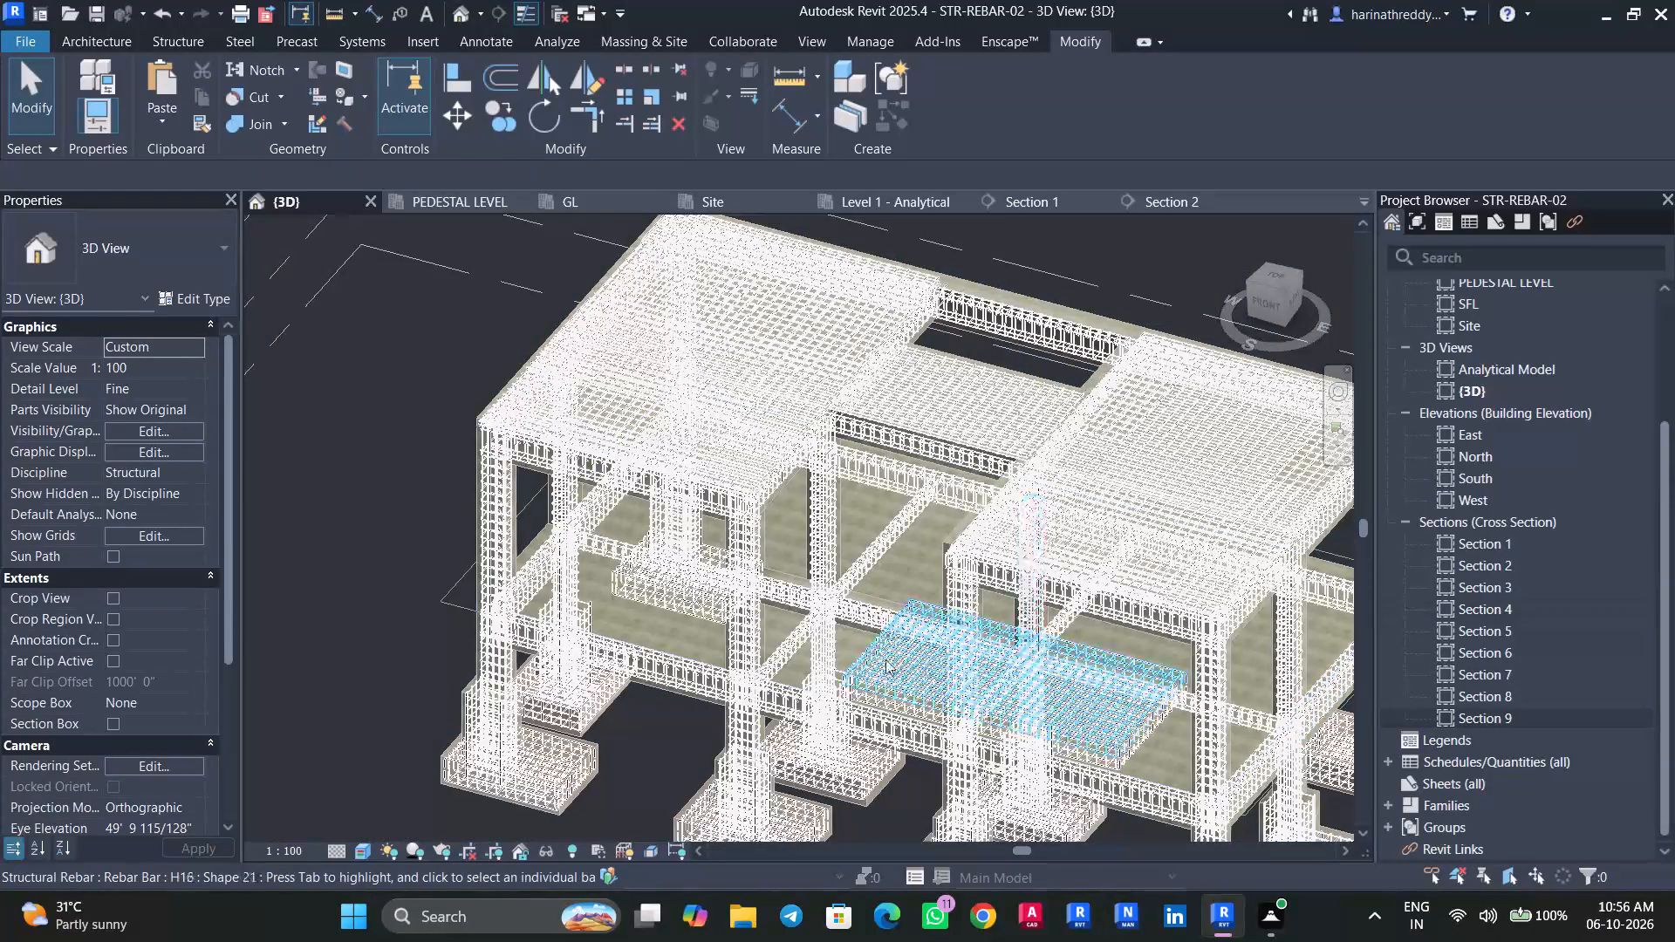
pyautogui.scroll(-5, 304, 645)
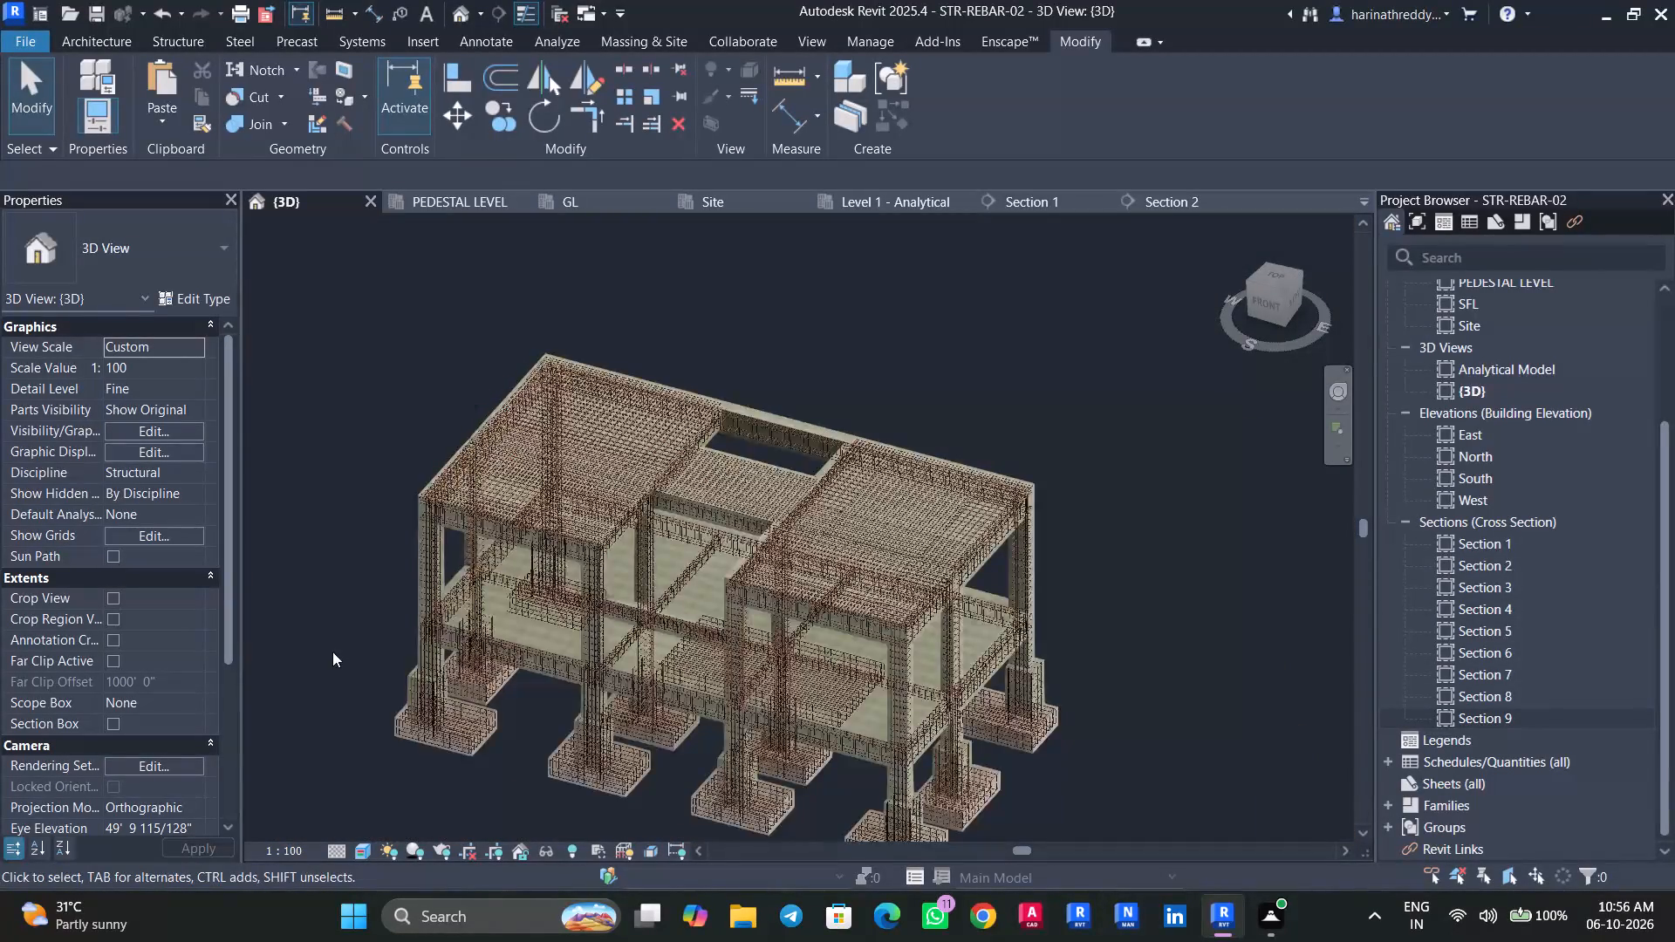
pyautogui.scroll(-1, 332, 652)
pyautogui.moveTo(820, 782); pyautogui.dragTo(962, 700, button='middle')
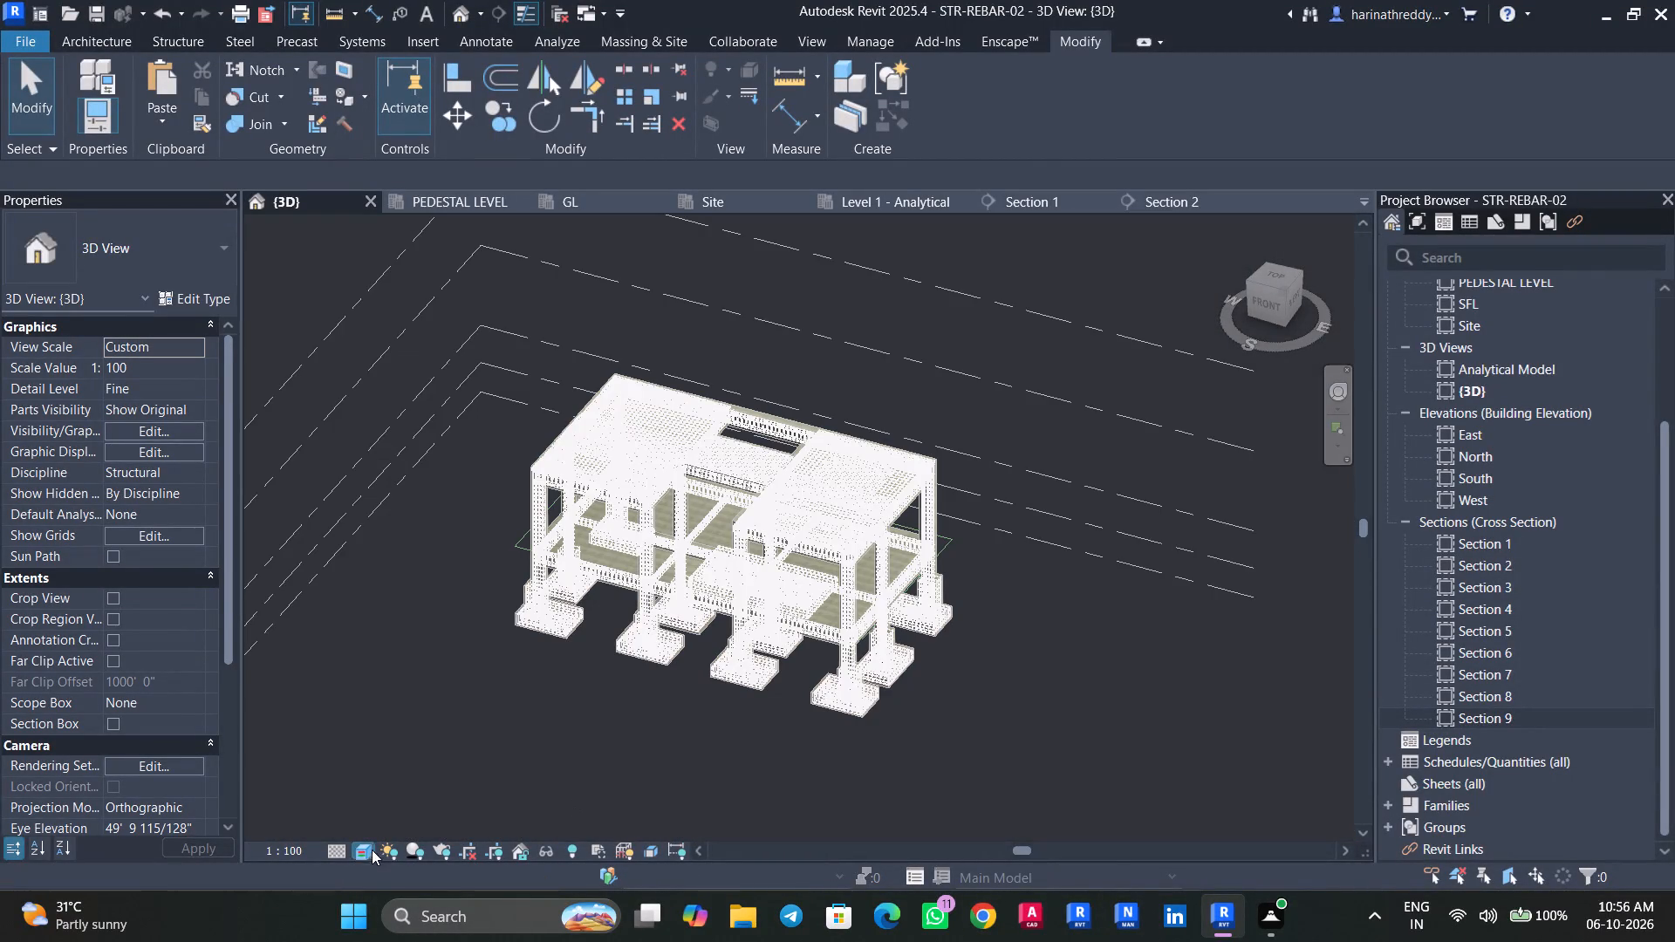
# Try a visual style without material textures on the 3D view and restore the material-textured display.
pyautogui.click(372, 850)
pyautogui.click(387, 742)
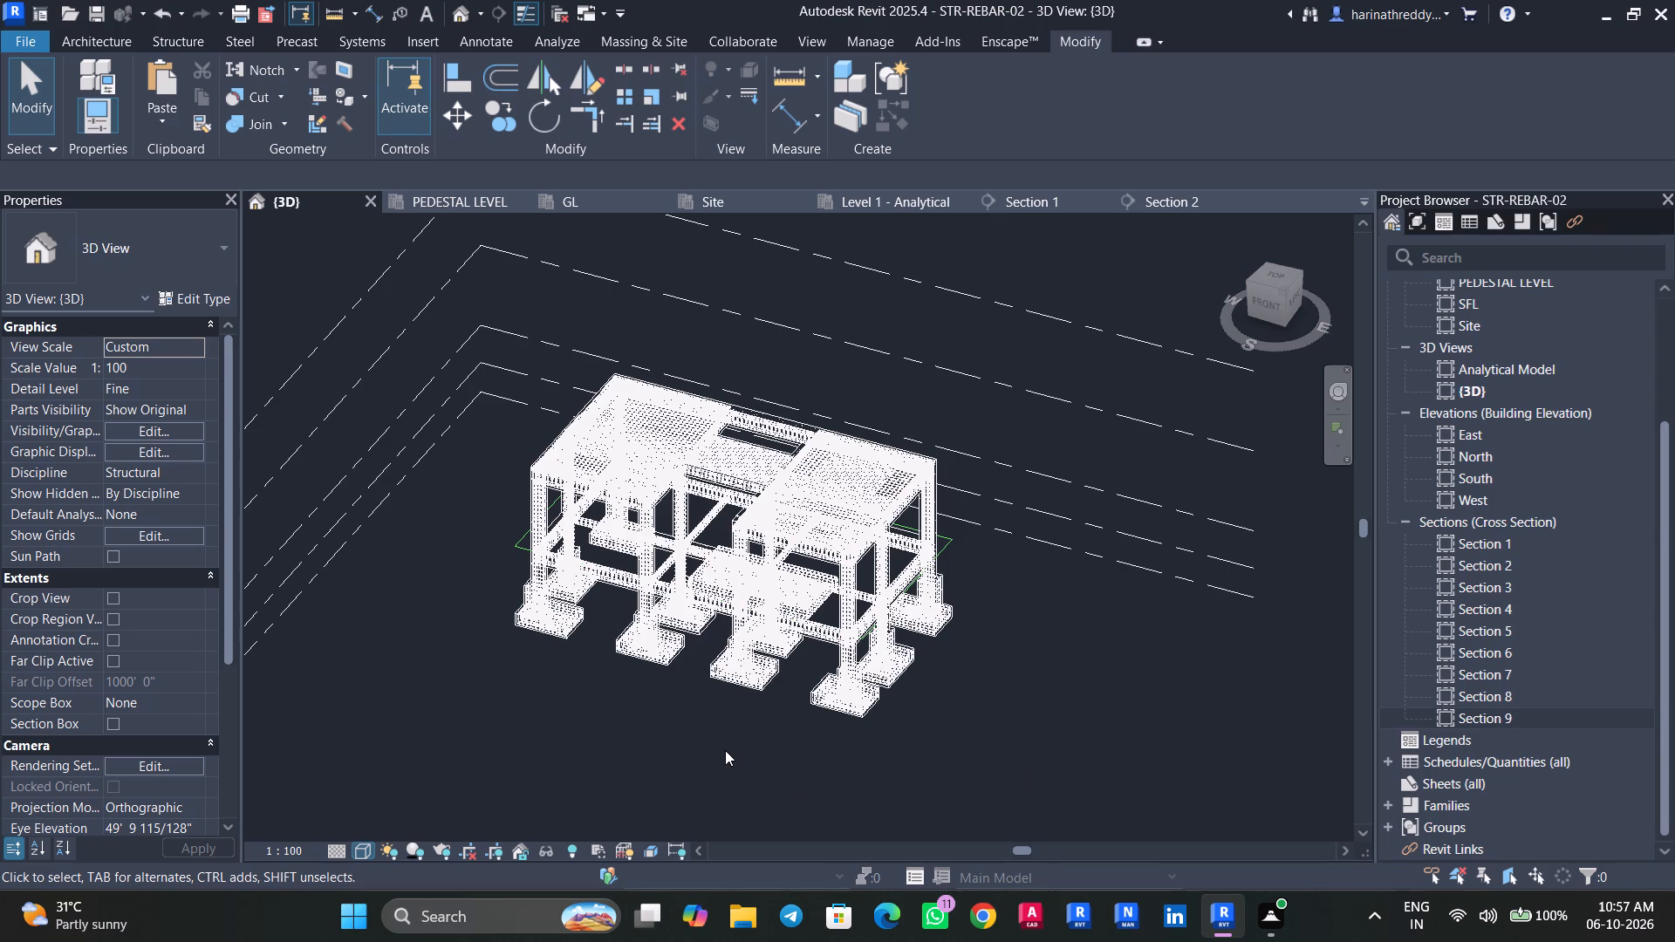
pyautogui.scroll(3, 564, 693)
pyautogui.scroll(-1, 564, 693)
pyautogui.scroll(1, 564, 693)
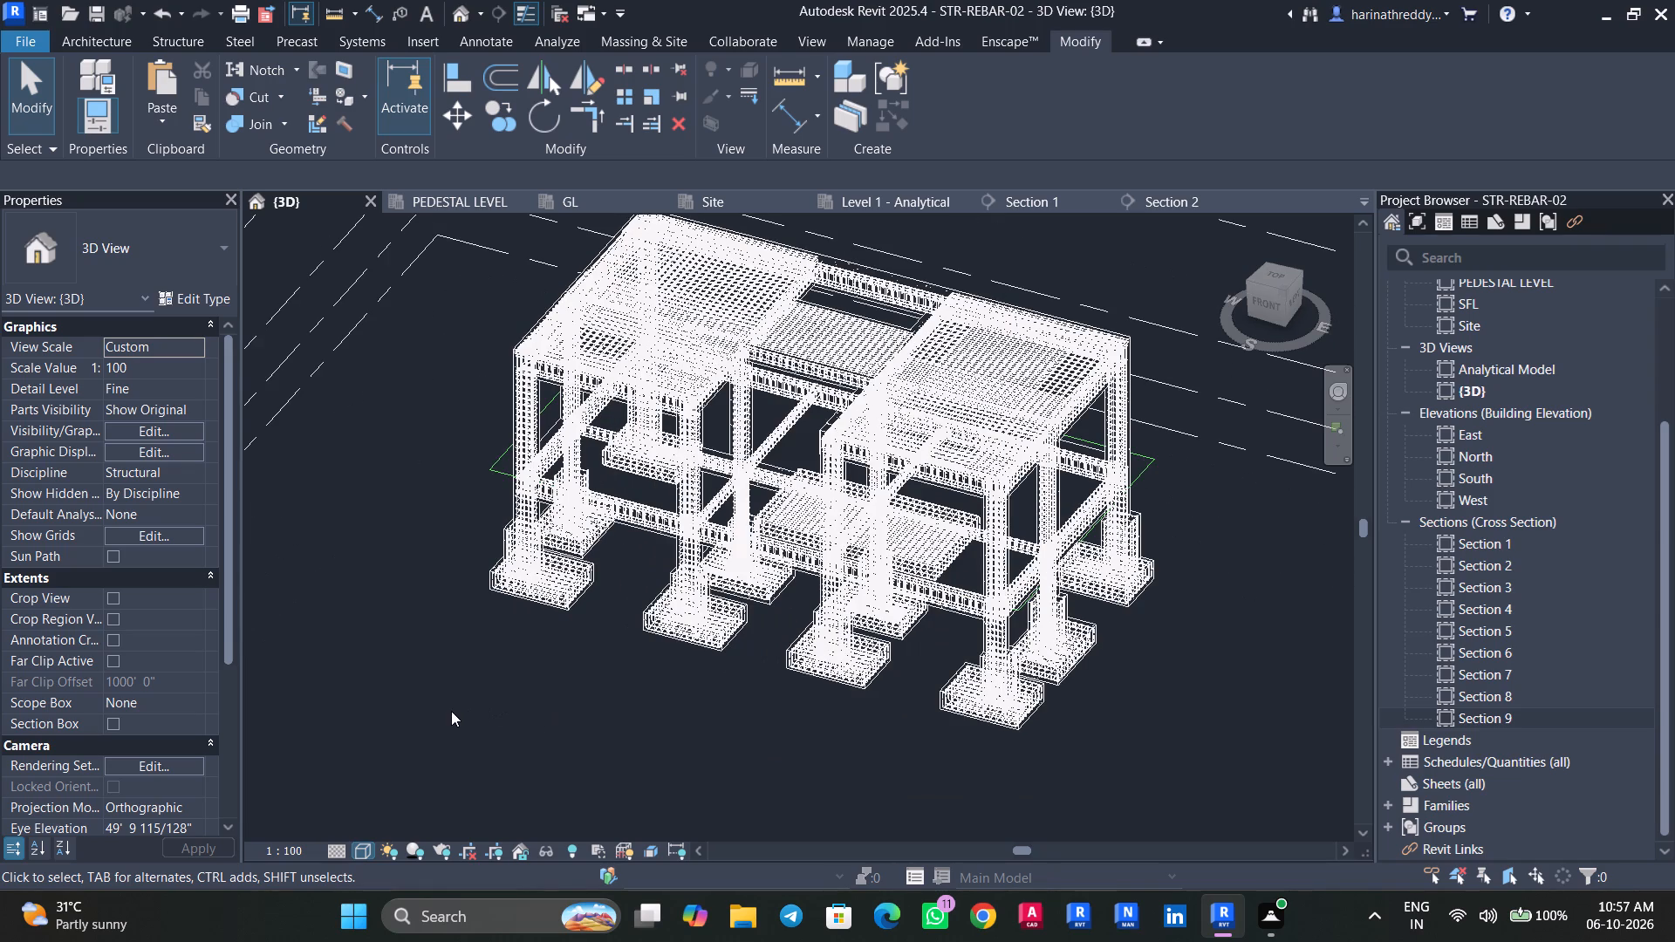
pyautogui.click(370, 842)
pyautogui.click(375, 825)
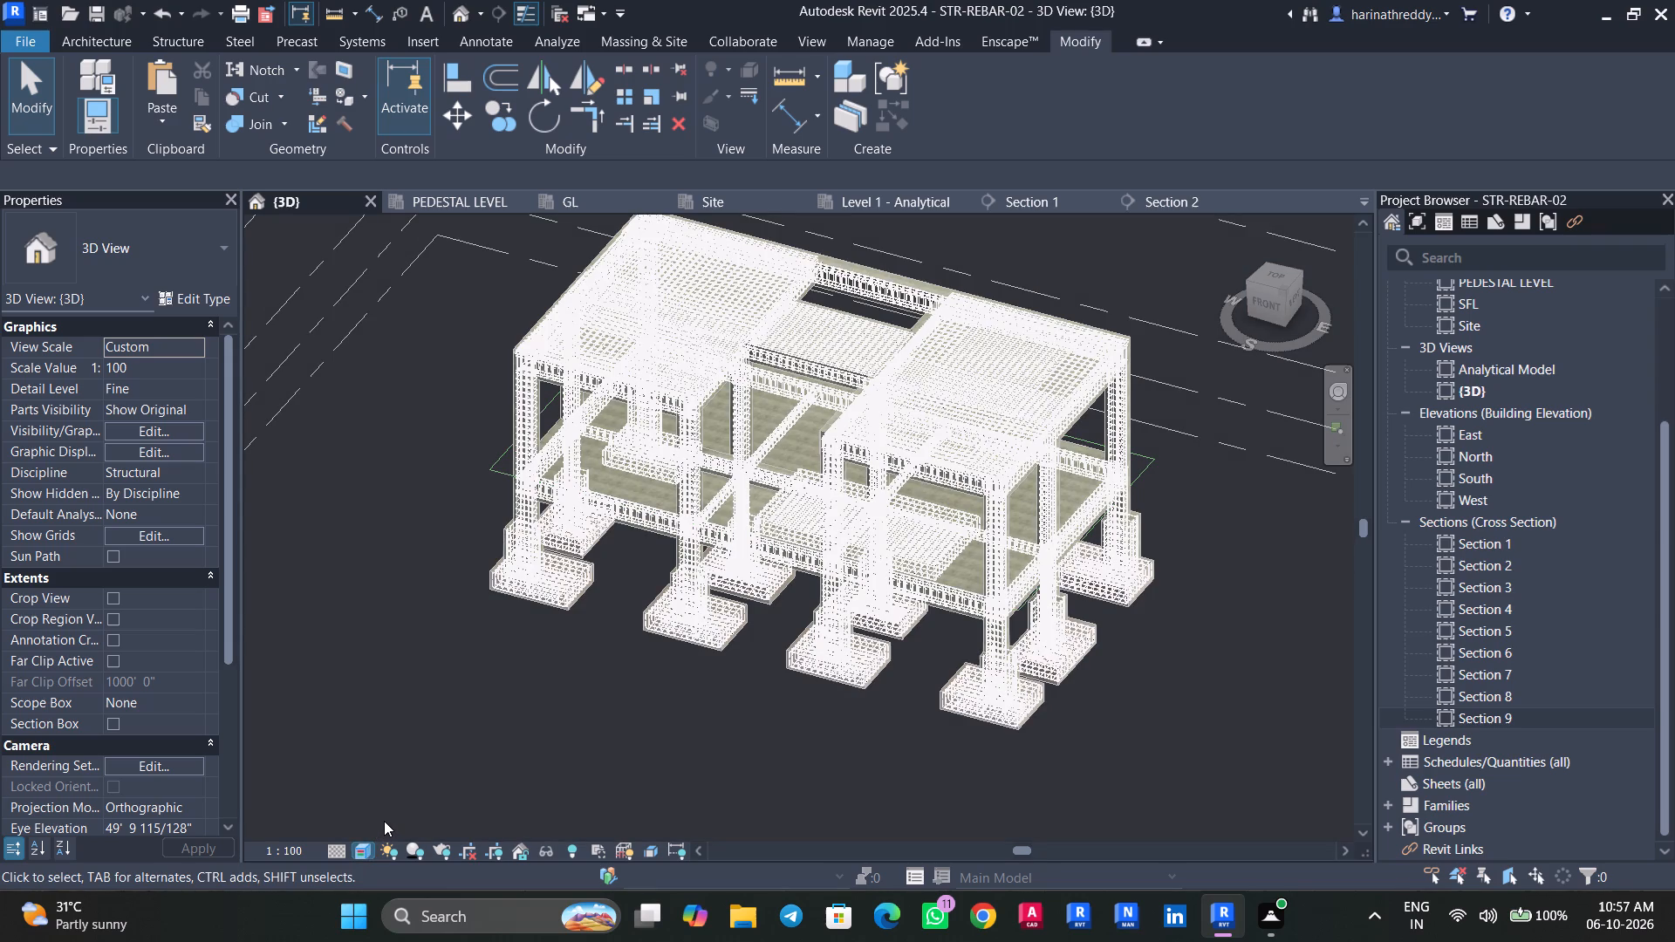
# Examine the FFL beam and slab bars, the column cages and a corner footing's H12 starter bars.
pyautogui.scroll(3, 979, 257)
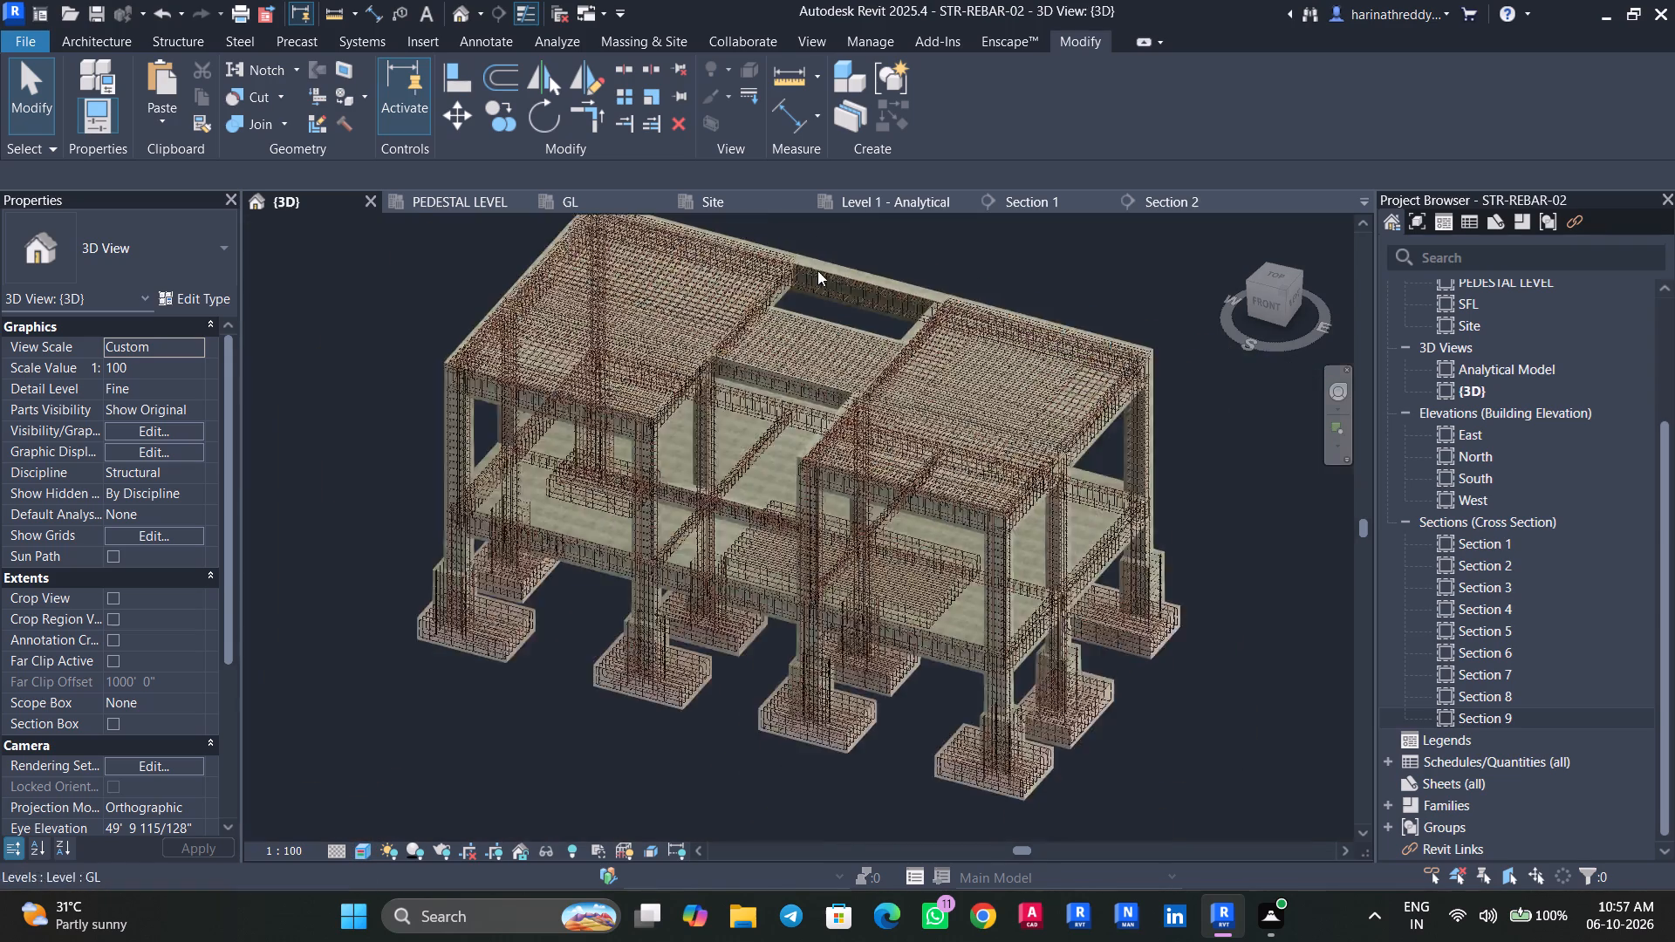
pyautogui.scroll(5, 817, 270)
pyautogui.scroll(-1, 843, 262)
pyautogui.scroll(1, 843, 262)
pyautogui.scroll(-1, 853, 264)
pyautogui.scroll(4, 853, 264)
pyautogui.scroll(9, 803, 327)
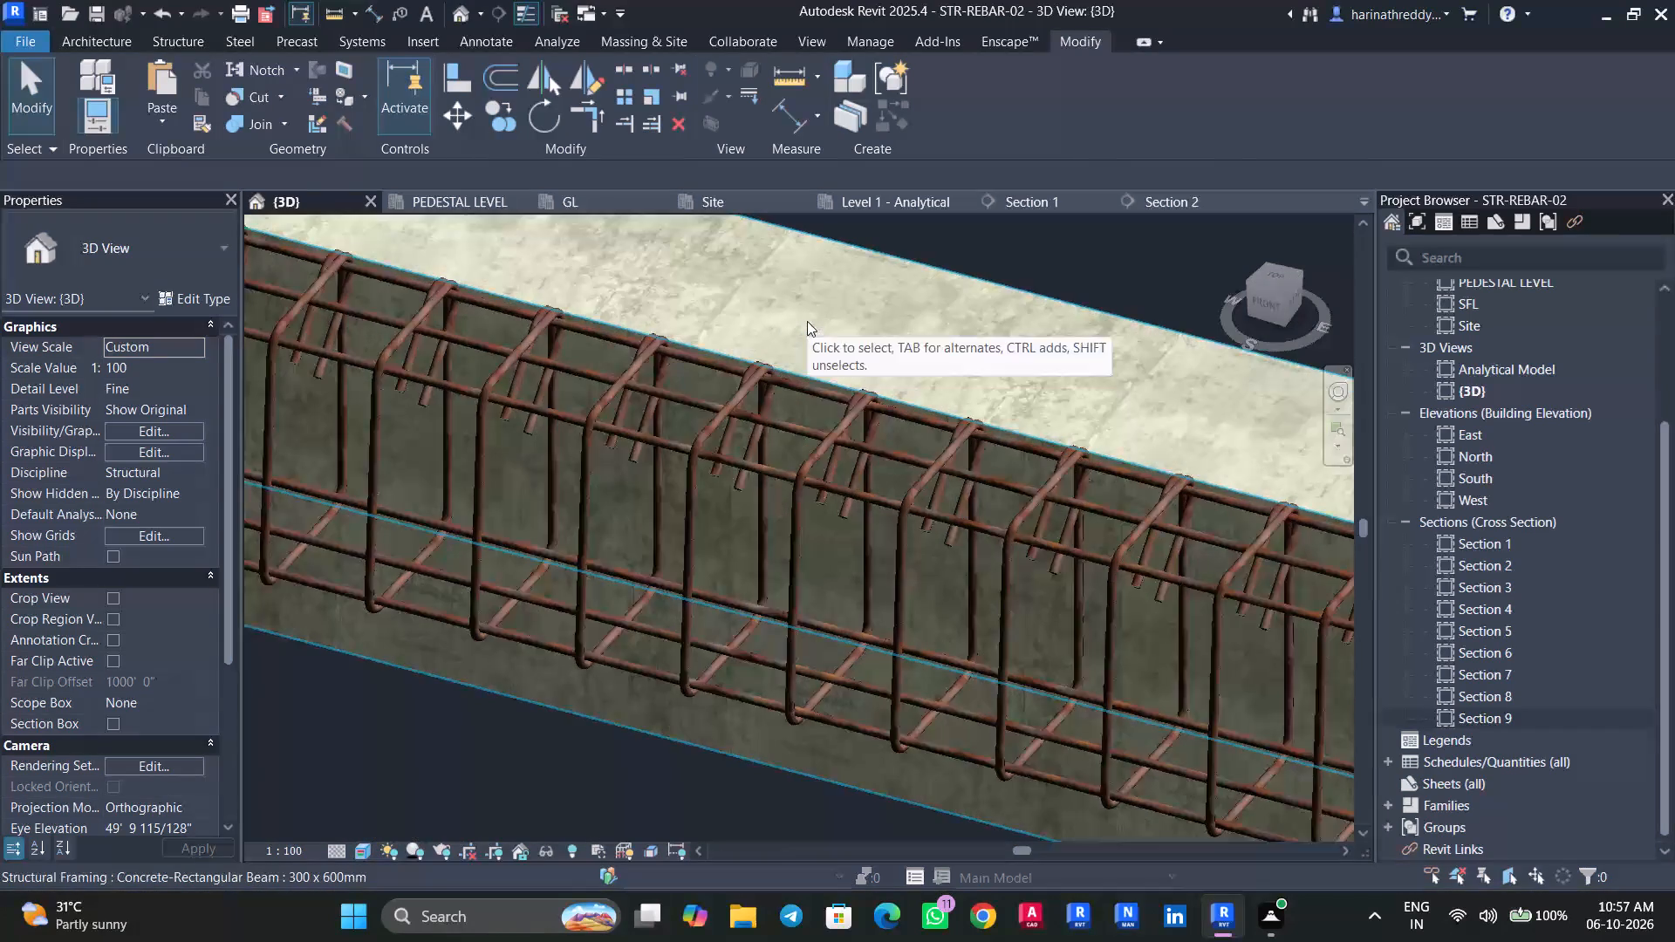
pyautogui.scroll(-11, 825, 315)
pyautogui.scroll(1, 825, 315)
pyautogui.scroll(-1, 825, 315)
pyautogui.keyDown('shift'); pyautogui.moveTo(1027, 293); pyautogui.dragTo(956, 303, button='middle'); pyautogui.keyUp('shift')
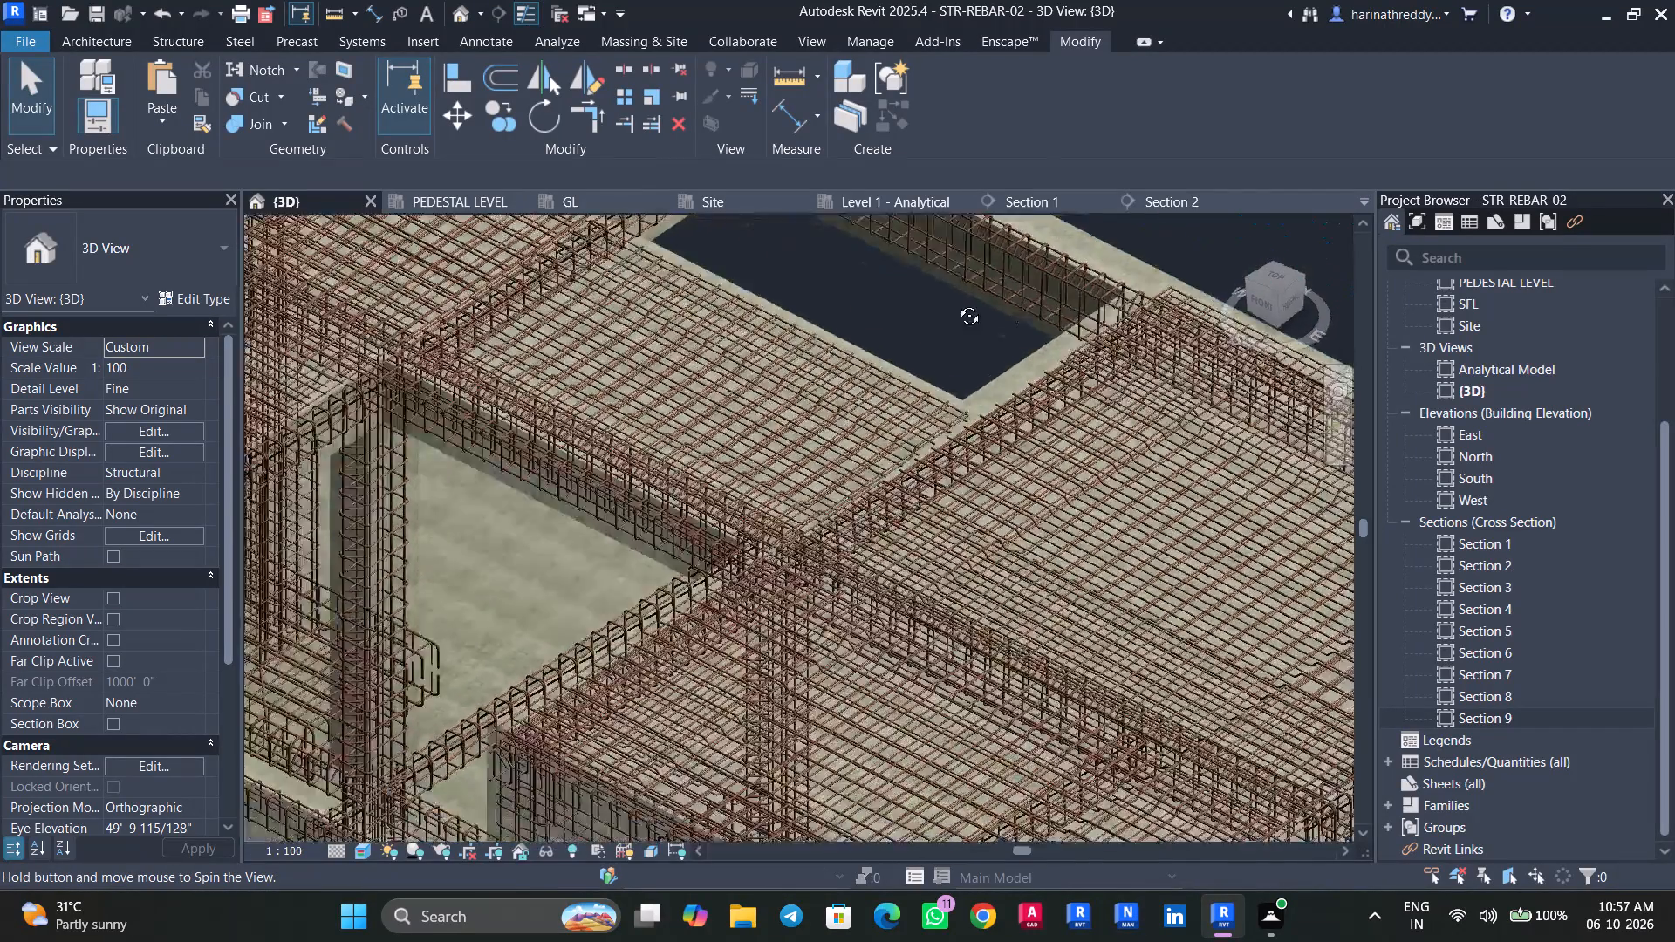
pyautogui.keyDown('shift'); pyautogui.moveTo(956, 303); pyautogui.dragTo(632, 299, button='middle'); pyautogui.keyUp('shift')
pyautogui.scroll(-8, 632, 299)
pyautogui.moveTo(631, 323); pyautogui.dragTo(414, 490, button='middle')
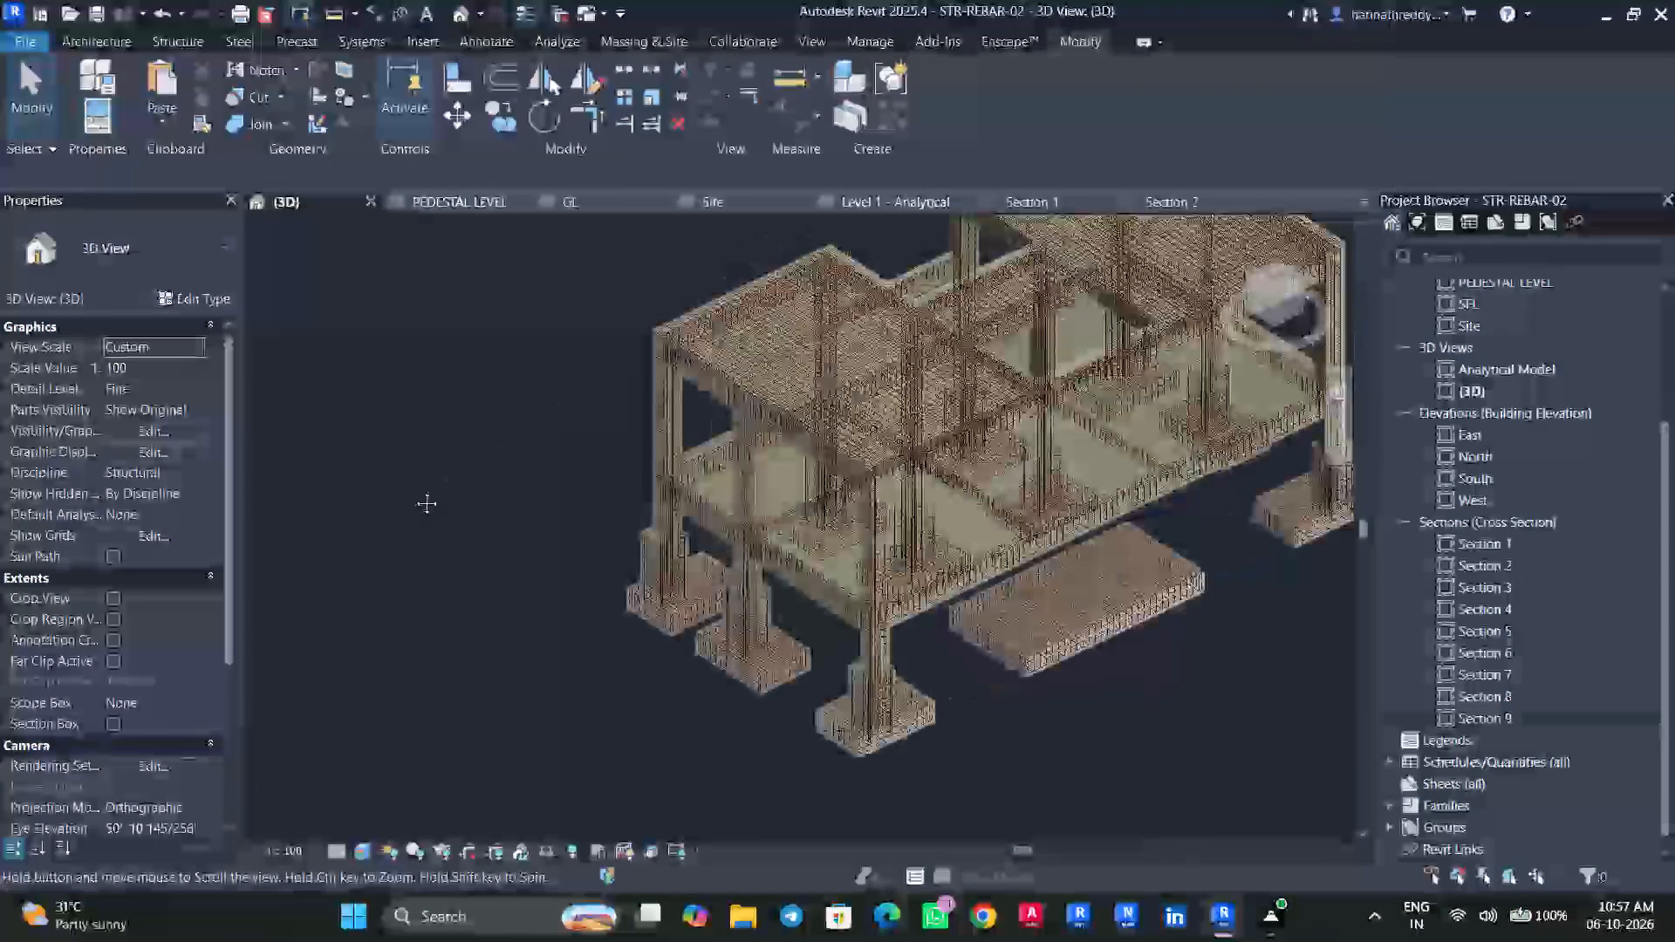
pyautogui.moveTo(414, 490); pyautogui.dragTo(379, 513, button='middle')
pyautogui.scroll(9, 888, 441)
pyautogui.keyDown('shift'); pyautogui.scroll(1, 933, 482); pyautogui.keyUp('shift')
pyautogui.keyDown('shift'); pyautogui.moveTo(934, 482); pyautogui.dragTo(974, 470, button='middle'); pyautogui.keyUp('shift')
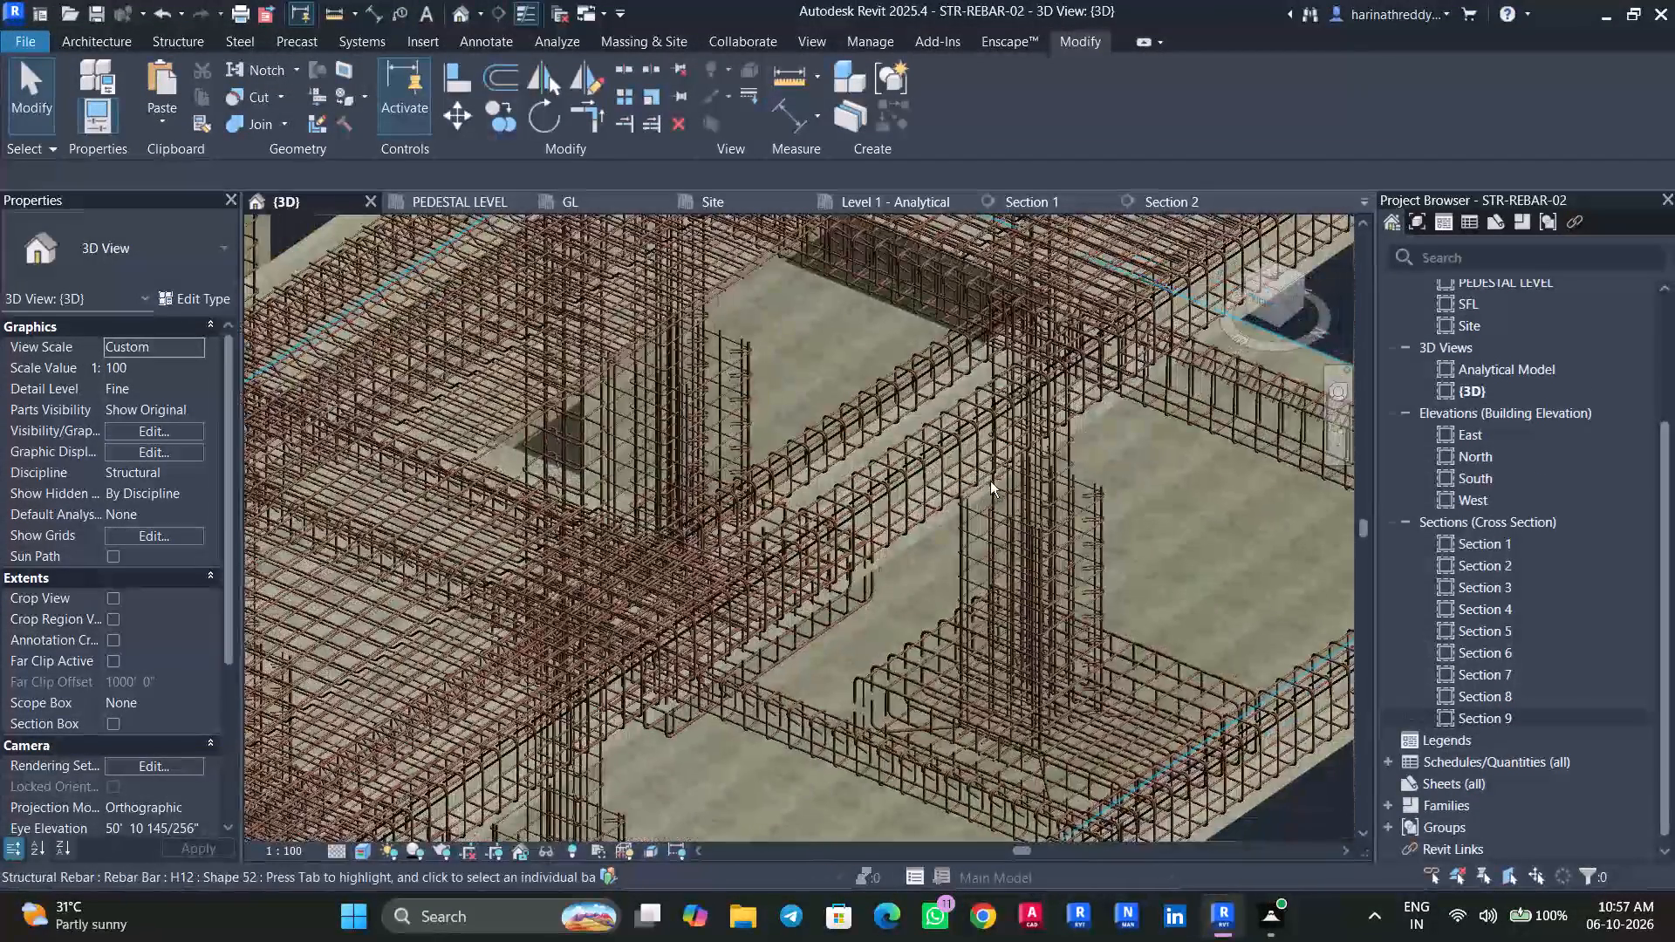
pyautogui.scroll(-13, 1134, 574)
pyautogui.keyDown('shift'); pyautogui.moveTo(1186, 728); pyautogui.dragTo(1299, 772, button='middle'); pyautogui.keyUp('shift')
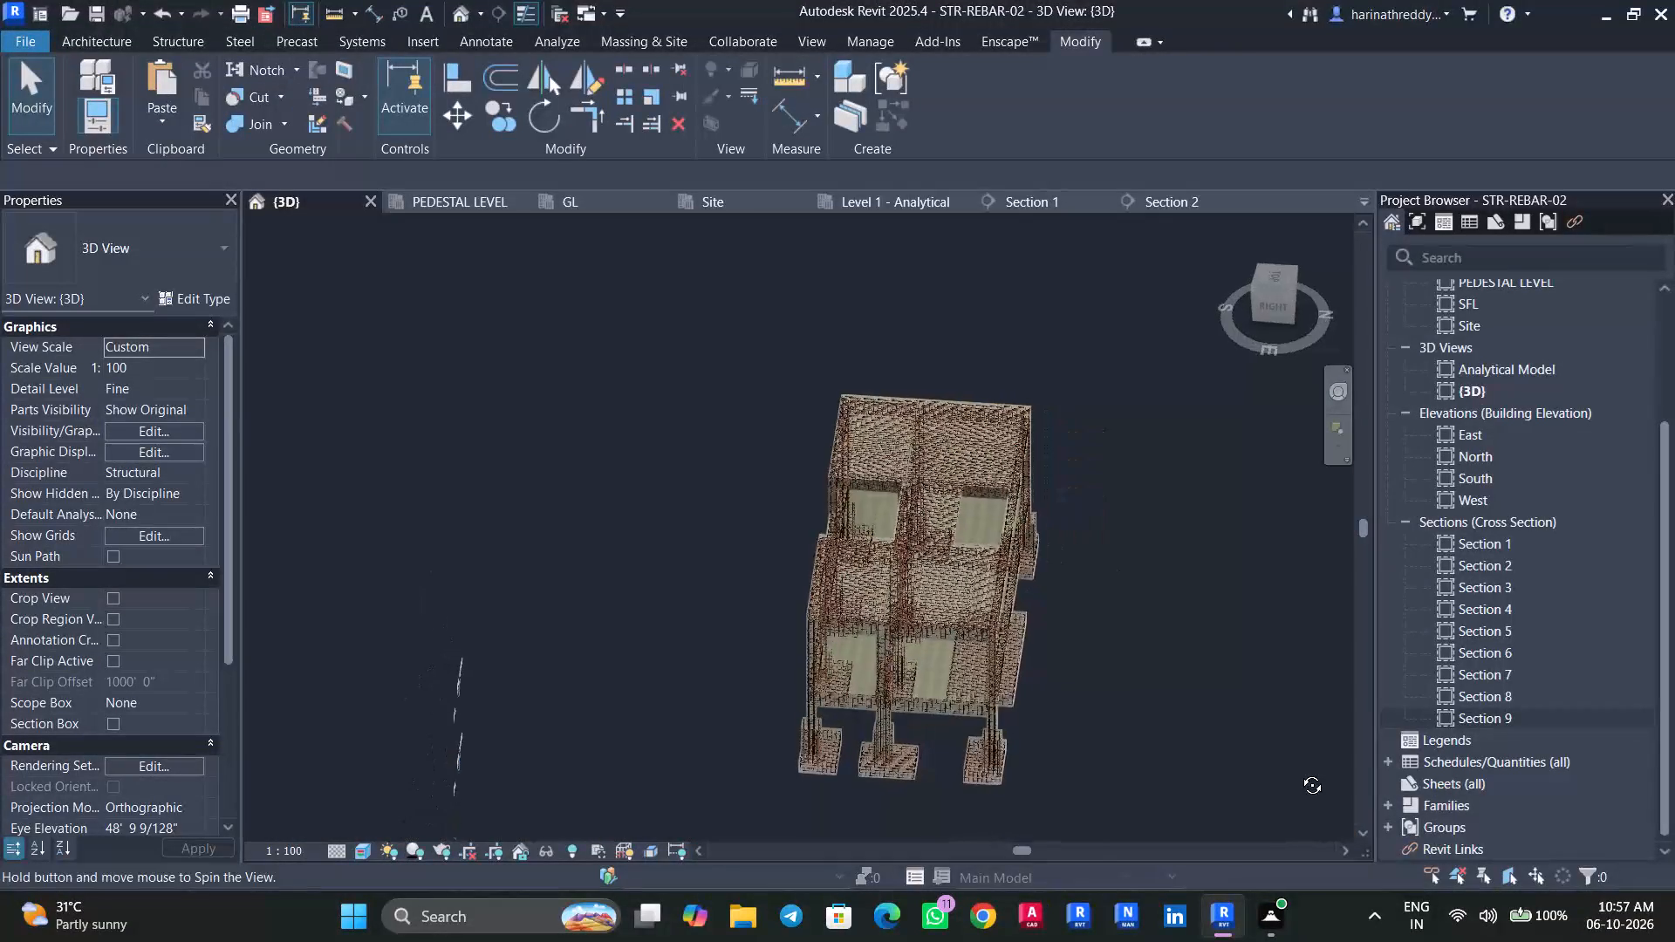
pyautogui.keyDown('shift'); pyautogui.moveTo(1299, 772); pyautogui.dragTo(1304, 779, button='middle'); pyautogui.keyUp('shift')
pyautogui.scroll(8, 997, 516)
pyautogui.scroll(-1, 992, 504)
pyautogui.scroll(7, 992, 504)
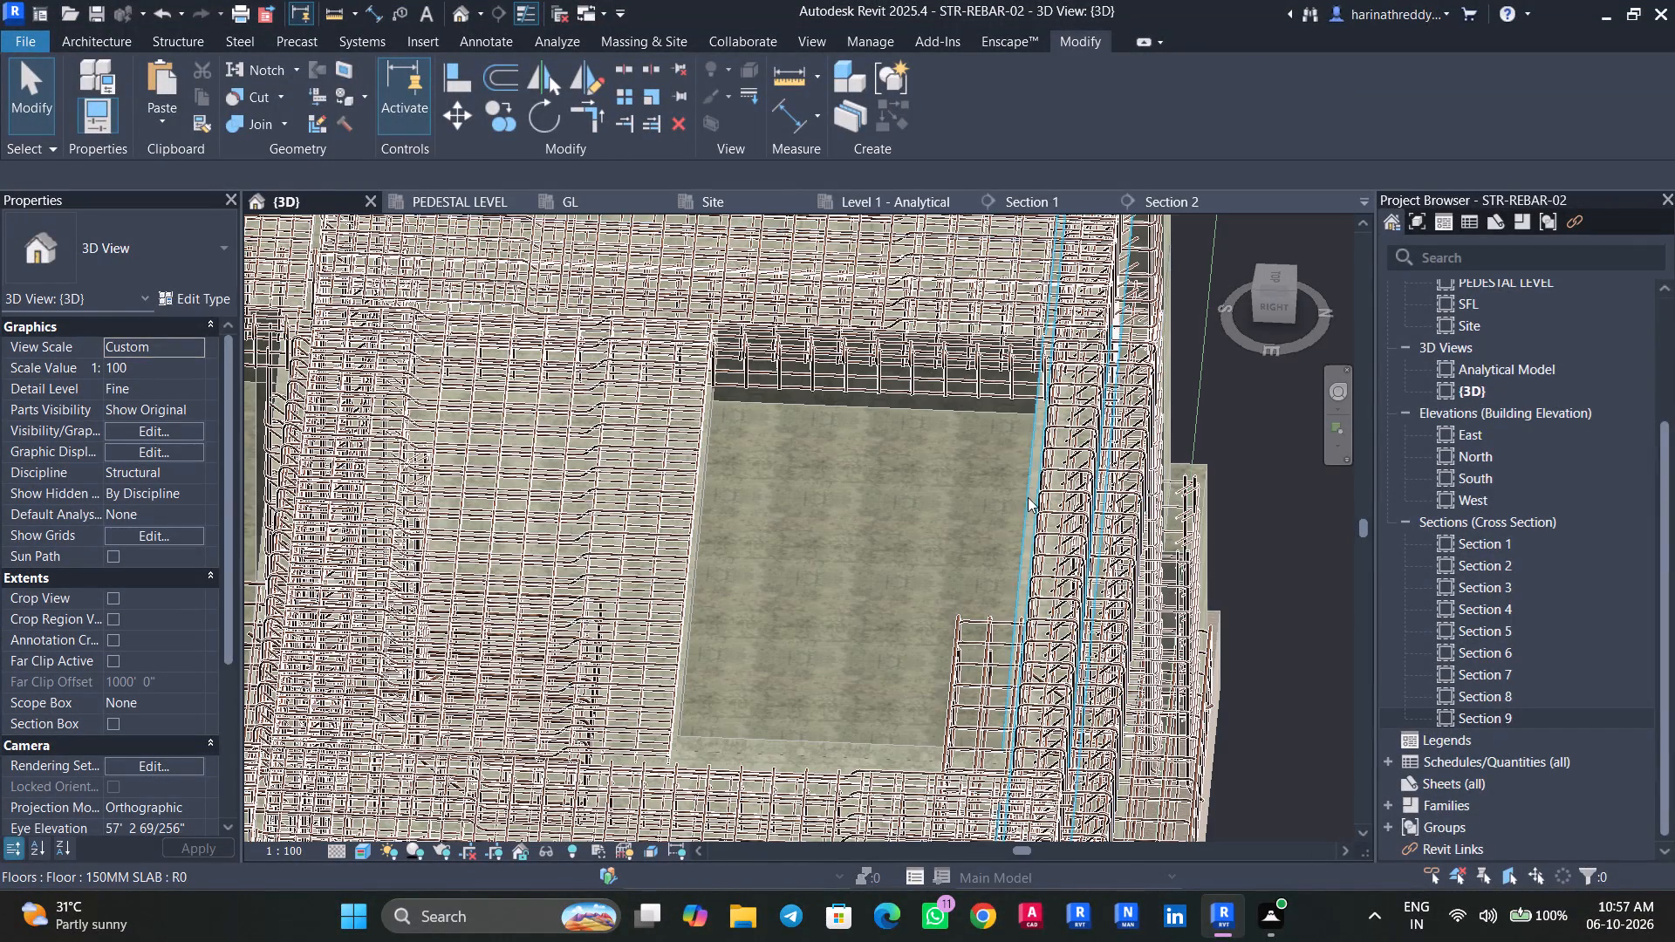
pyautogui.click(1028, 496)
pyautogui.scroll(-5, 1248, 659)
pyautogui.keyDown('shift'); pyautogui.moveTo(1241, 660); pyautogui.dragTo(1108, 608, button='middle'); pyautogui.keyUp('shift')
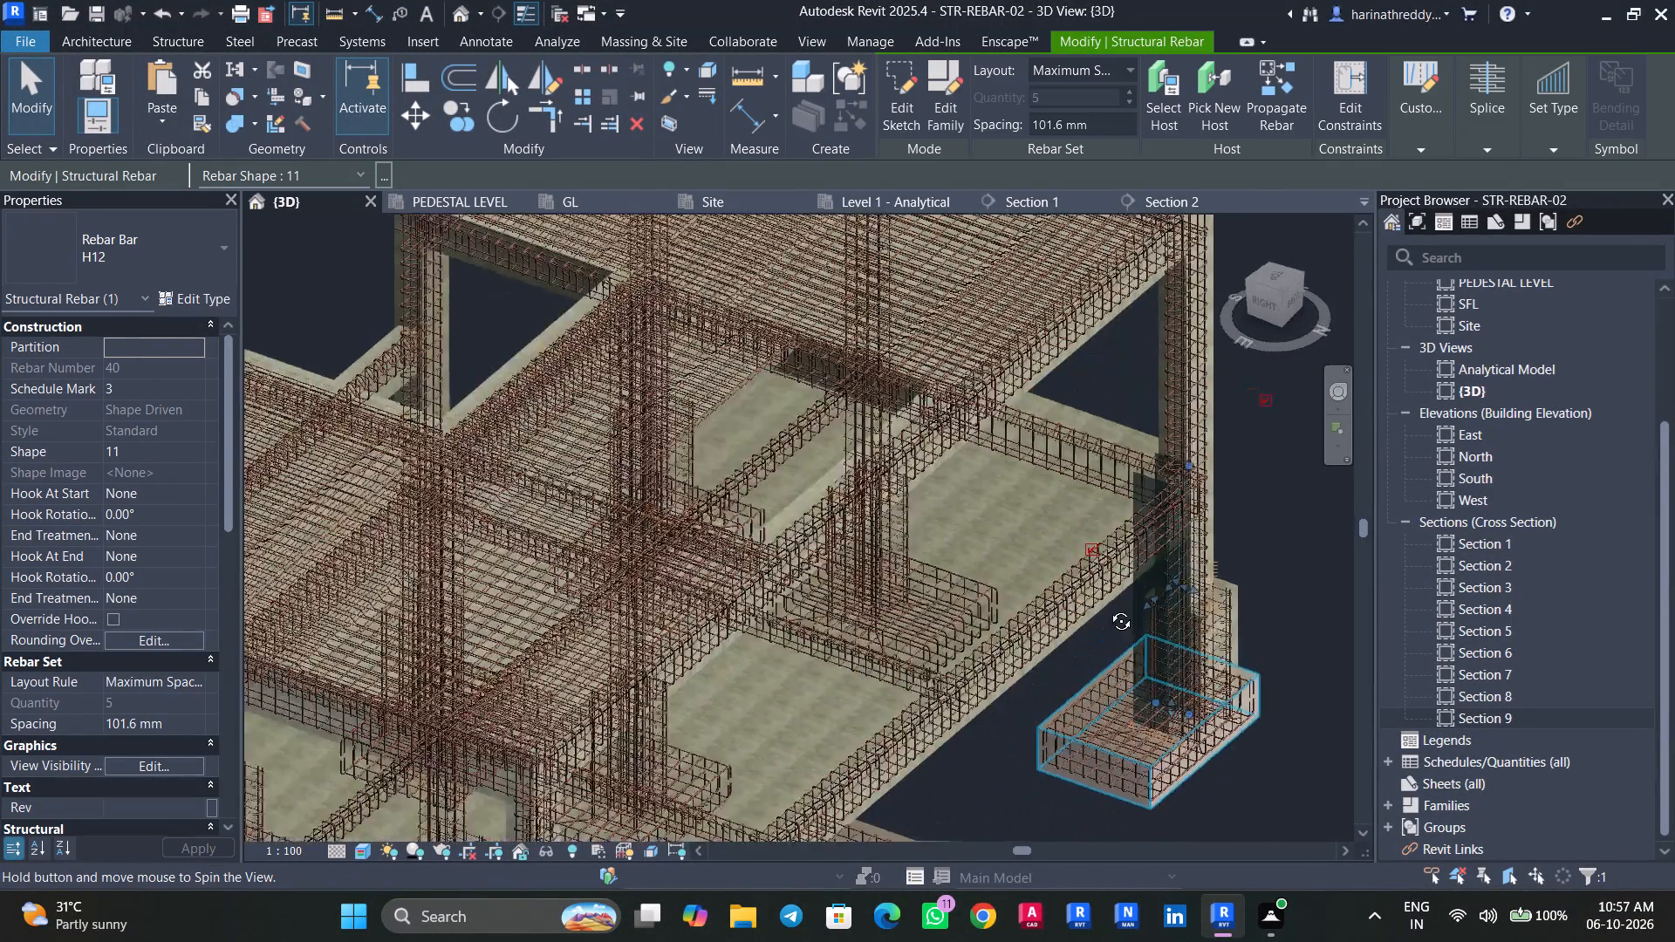
pyautogui.keyDown('shift'); pyautogui.moveTo(1108, 608); pyautogui.dragTo(1028, 607, button='middle'); pyautogui.keyUp('shift')
pyautogui.moveTo(1022, 631); pyautogui.dragTo(1030, 749, button='middle')
pyautogui.press('Escape')
pyautogui.press('Escape')
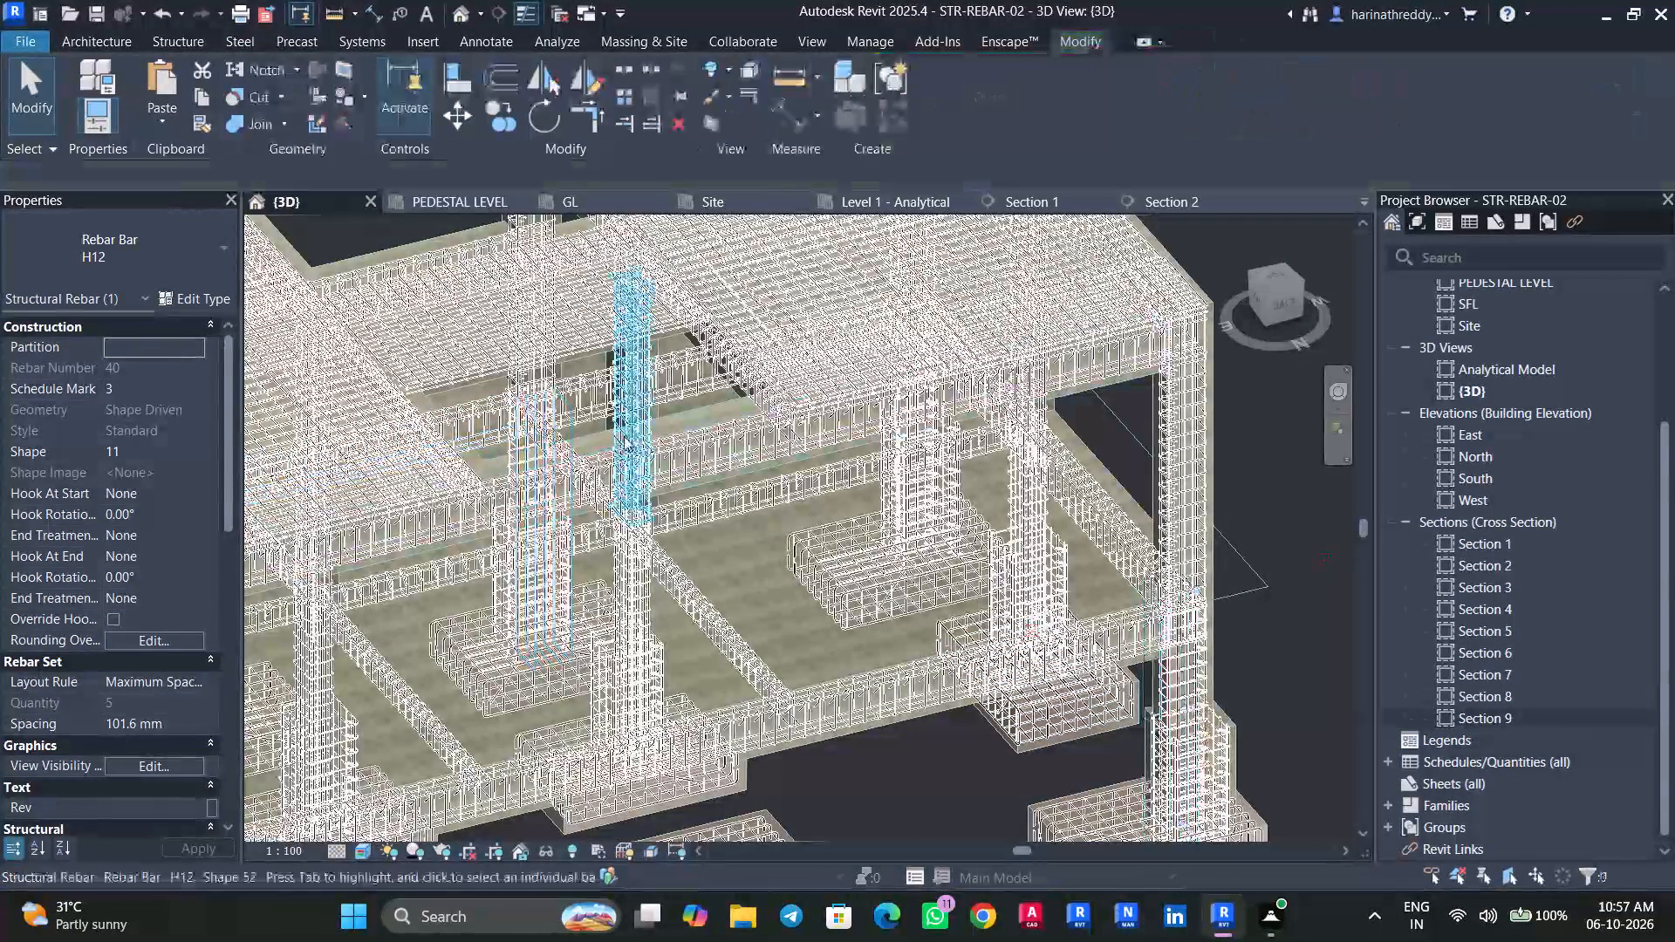
# Select the 300 x 600mm FFL beam along the building's long side and examine how the column bars pass through it.
pyautogui.click(589, 440)
pyautogui.keyDown('shift'); pyautogui.moveTo(589, 440); pyautogui.dragTo(532, 383, button='middle'); pyautogui.keyUp('shift')
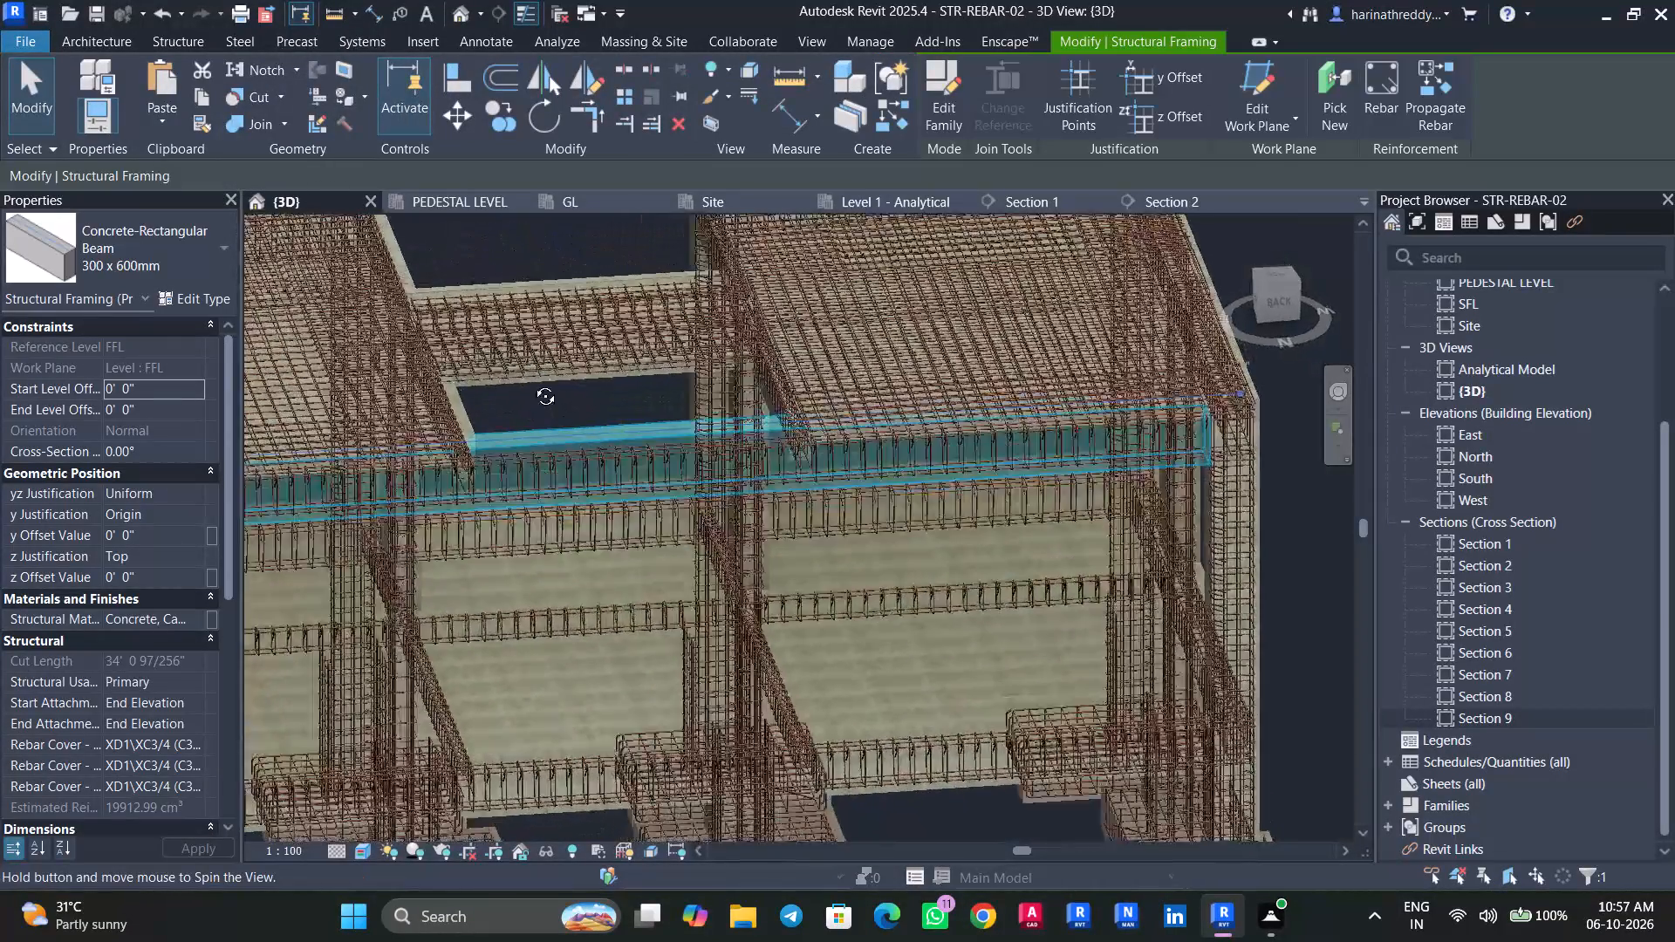
pyautogui.keyDown('shift'); pyautogui.moveTo(532, 383); pyautogui.dragTo(538, 340, button='middle'); pyautogui.keyUp('shift')
pyautogui.scroll(7, 752, 455)
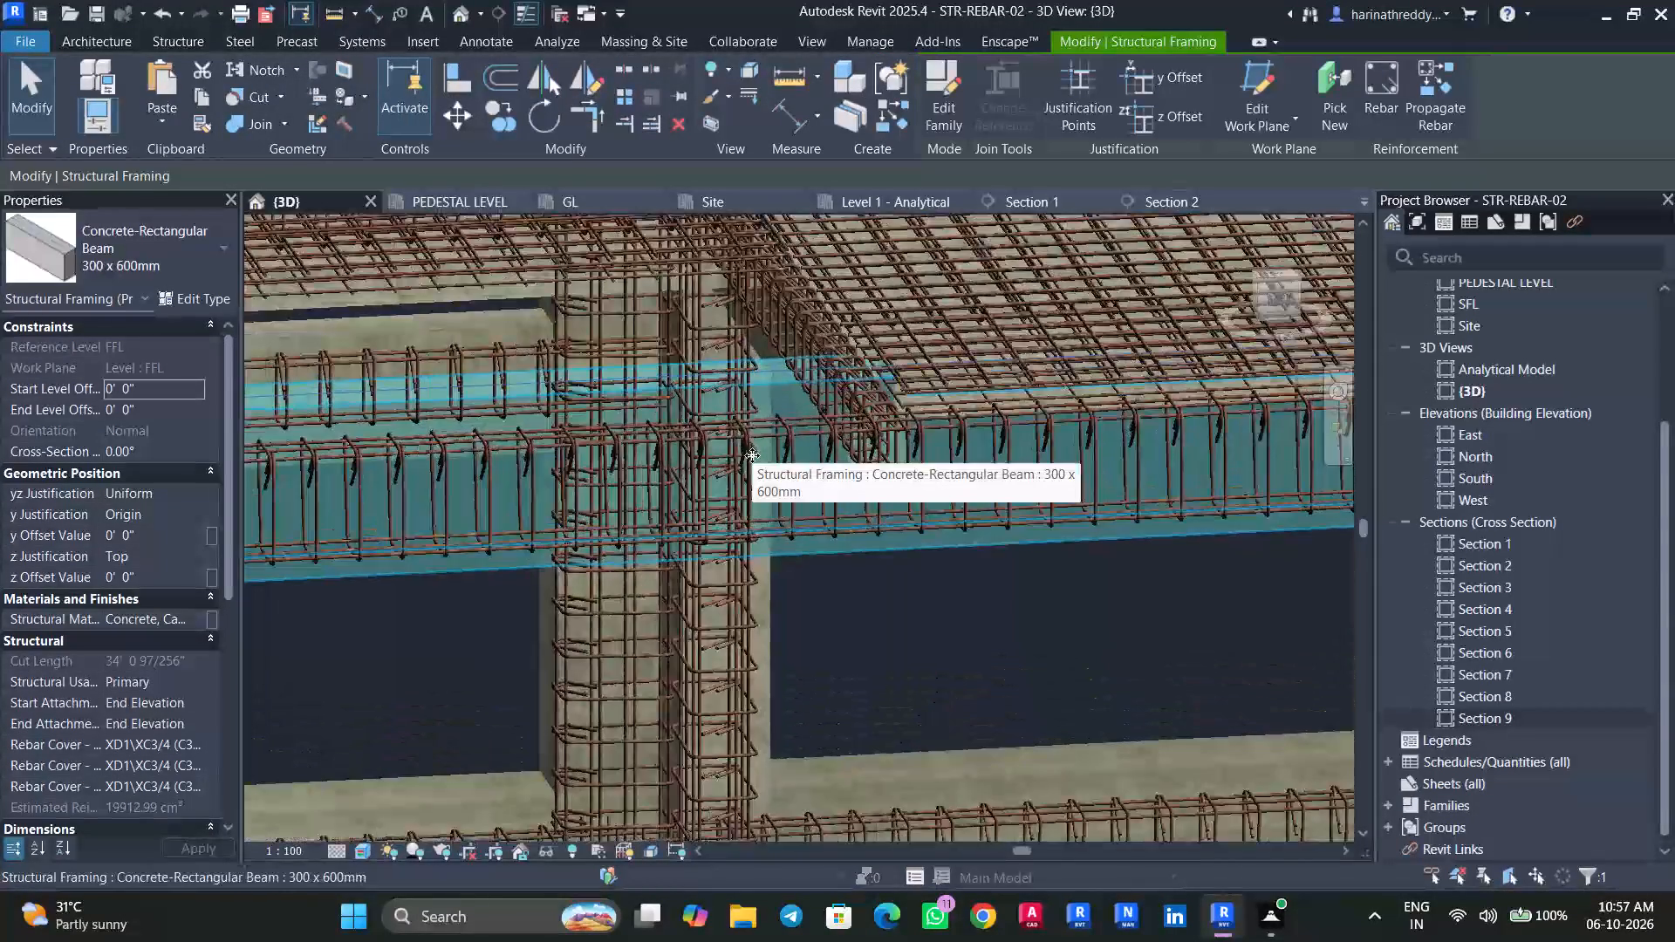
pyautogui.scroll(-7, 752, 455)
pyautogui.keyDown('shift'); pyautogui.moveTo(770, 489); pyautogui.dragTo(690, 492, button='middle'); pyautogui.keyUp('shift')
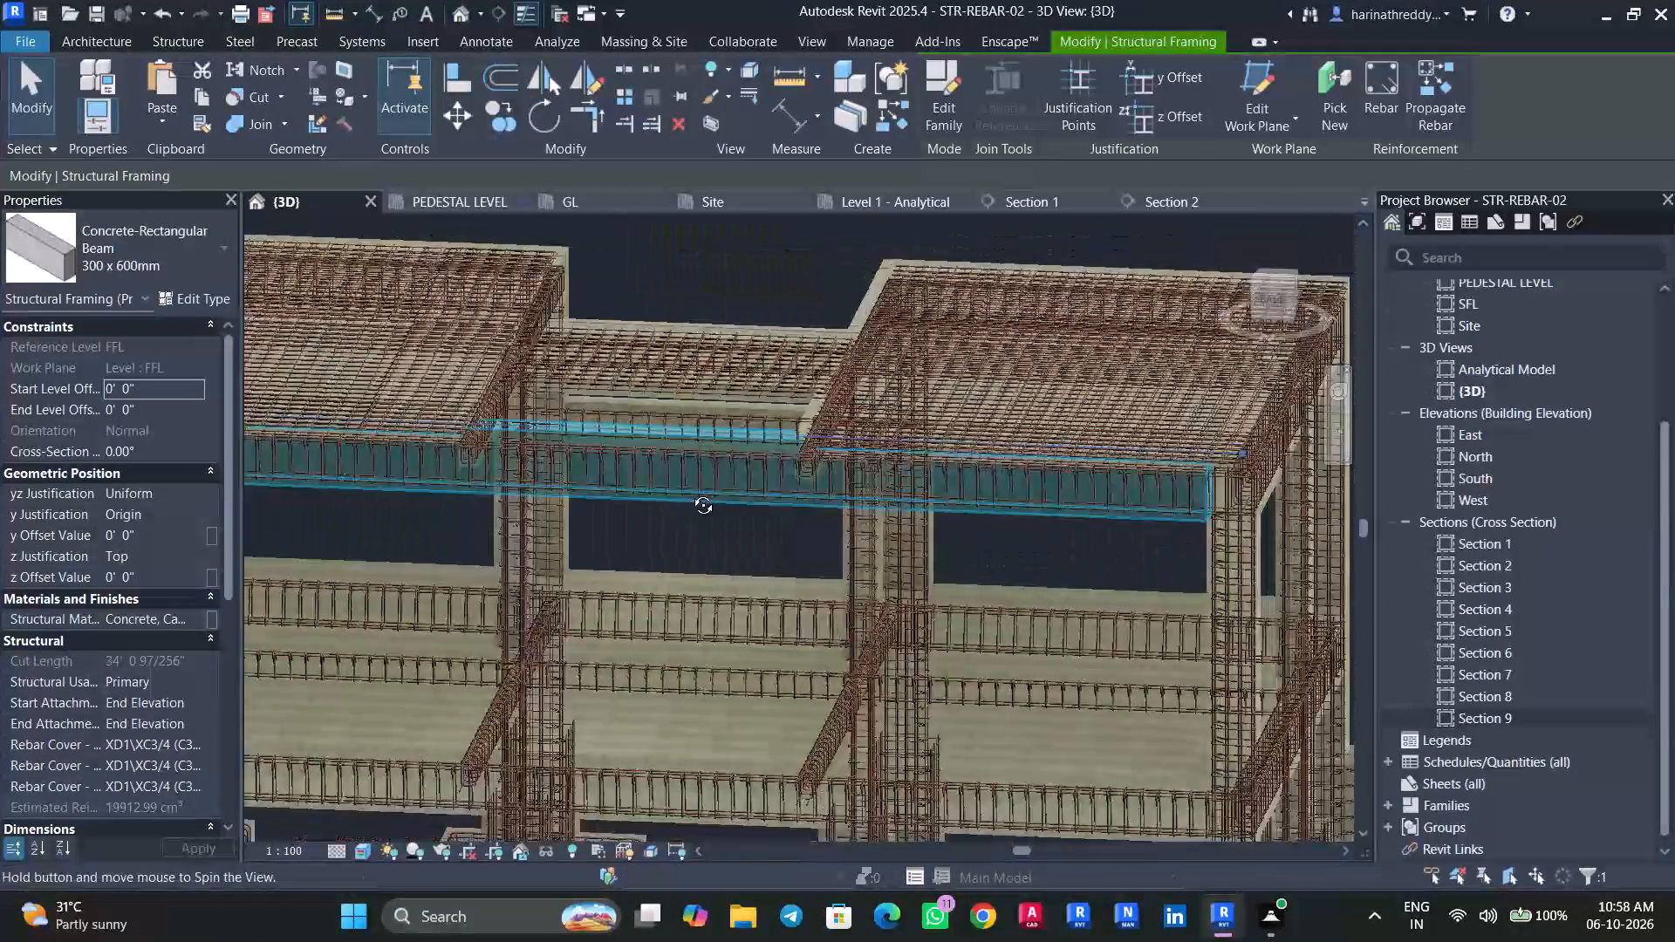
pyautogui.keyDown('shift'); pyautogui.moveTo(690, 492); pyautogui.dragTo(735, 468, button='middle'); pyautogui.keyUp('shift')
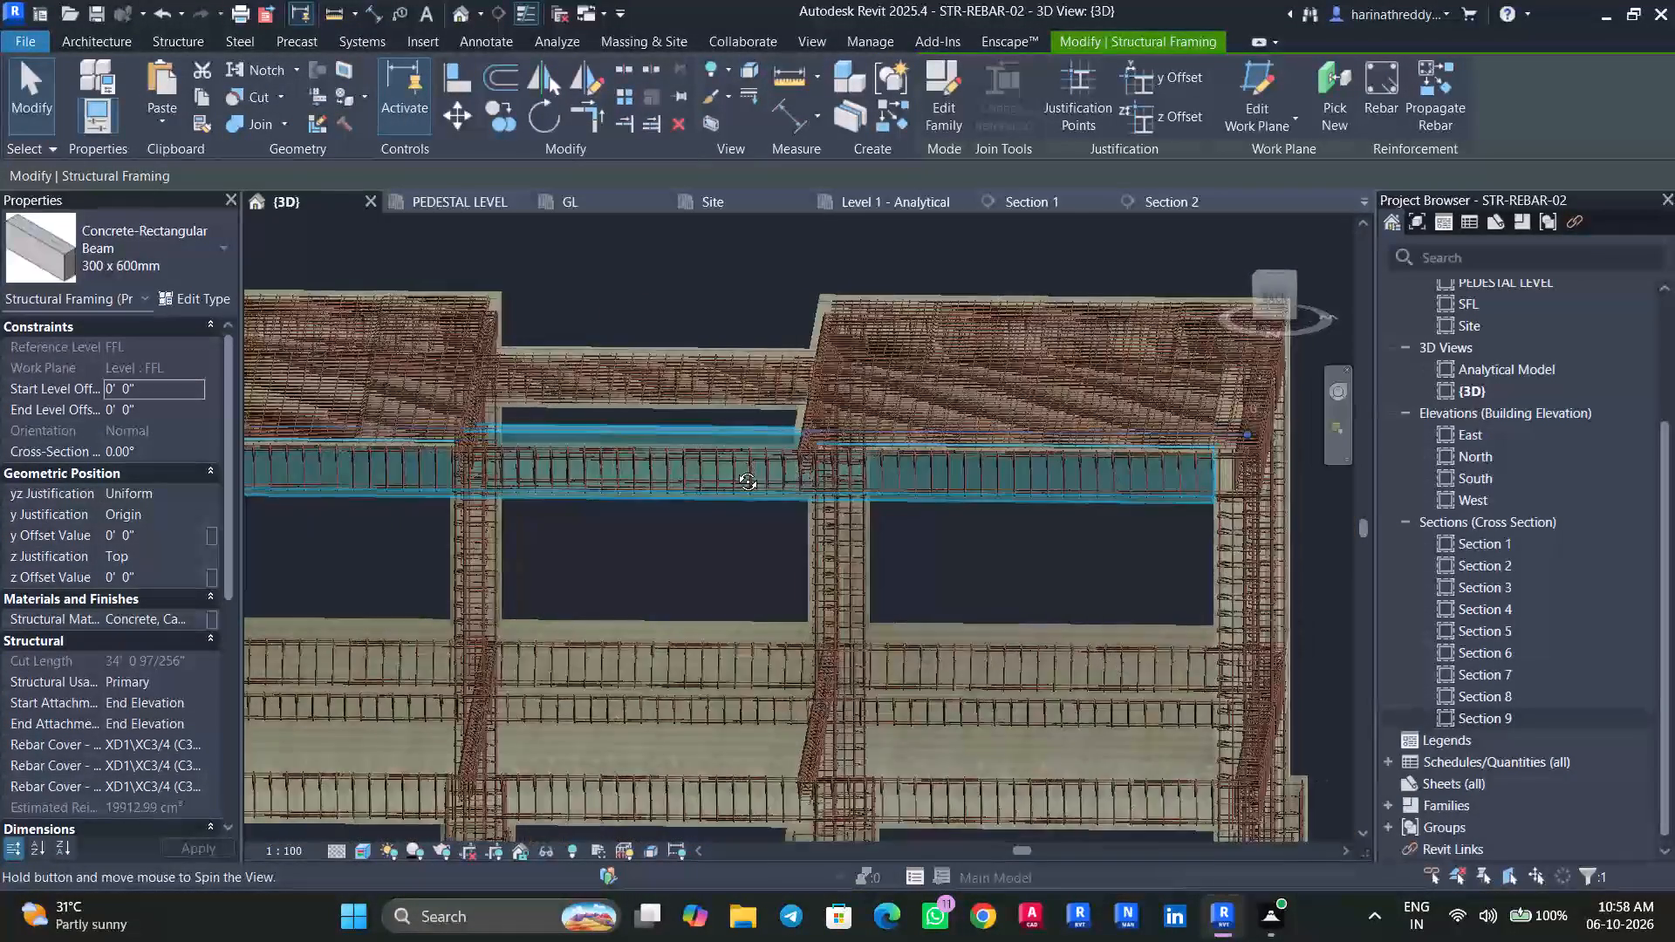
pyautogui.keyDown('shift'); pyautogui.moveTo(735, 468); pyautogui.dragTo(796, 471, button='middle'); pyautogui.keyUp('shift')
pyautogui.scroll(2, 1172, 431)
pyautogui.scroll(-1, 1170, 428)
pyautogui.scroll(6, 1169, 427)
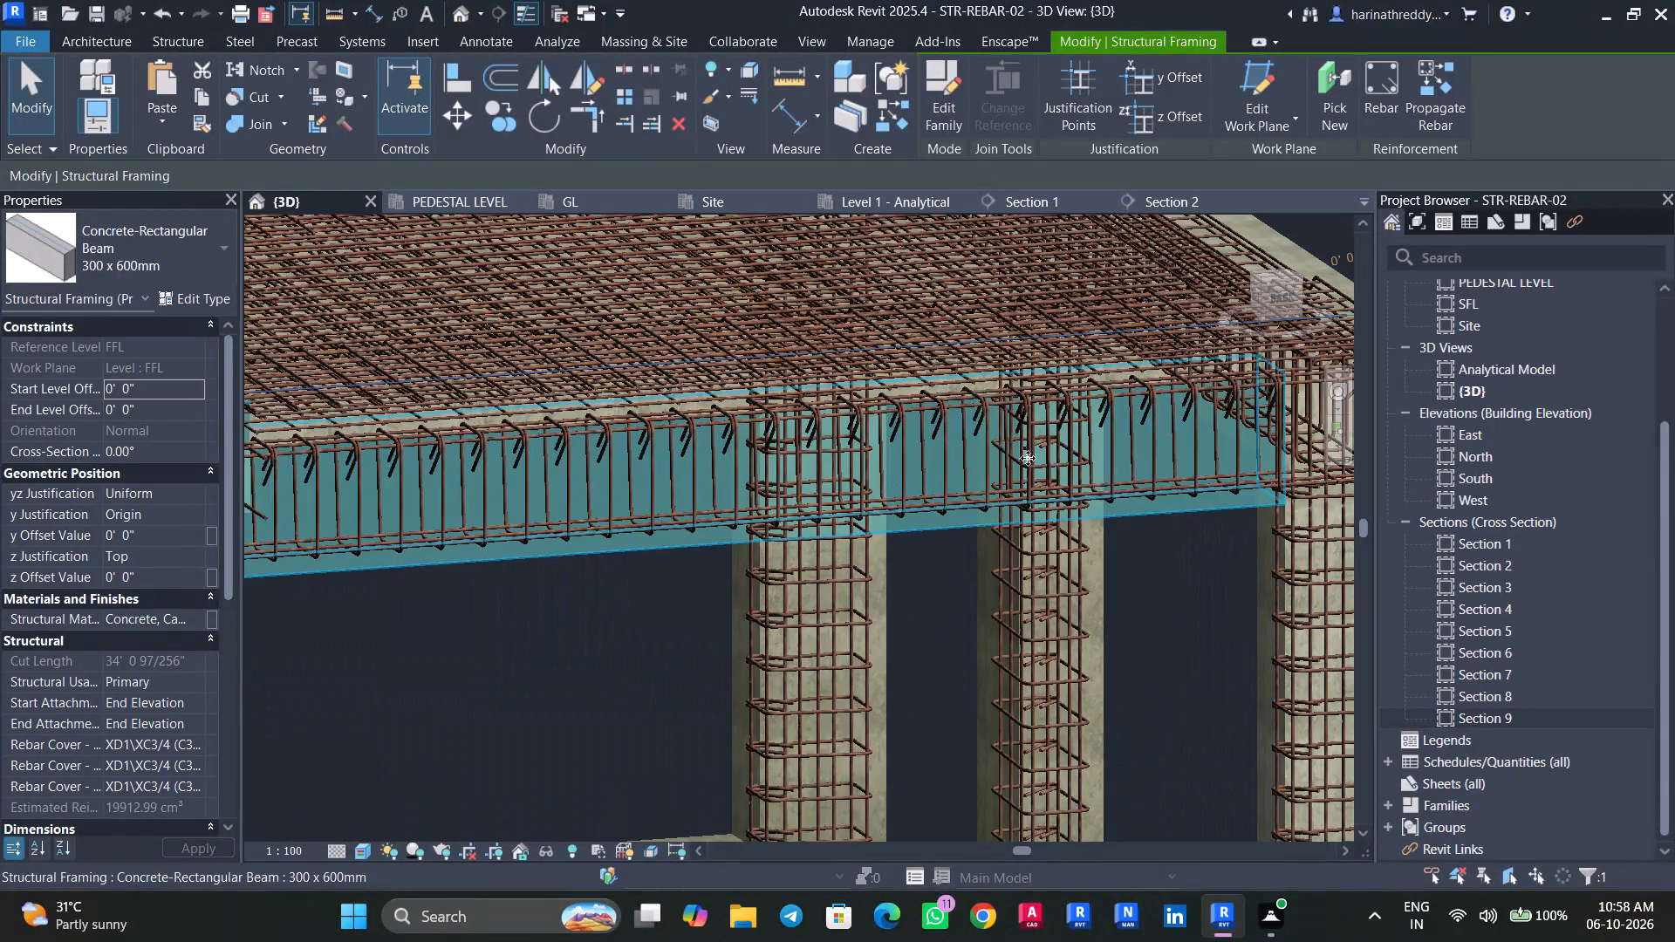
pyautogui.keyDown('shift'); pyautogui.moveTo(782, 489); pyautogui.dragTo(817, 549, button='middle'); pyautogui.keyUp('shift')
pyautogui.scroll(-6, 817, 535)
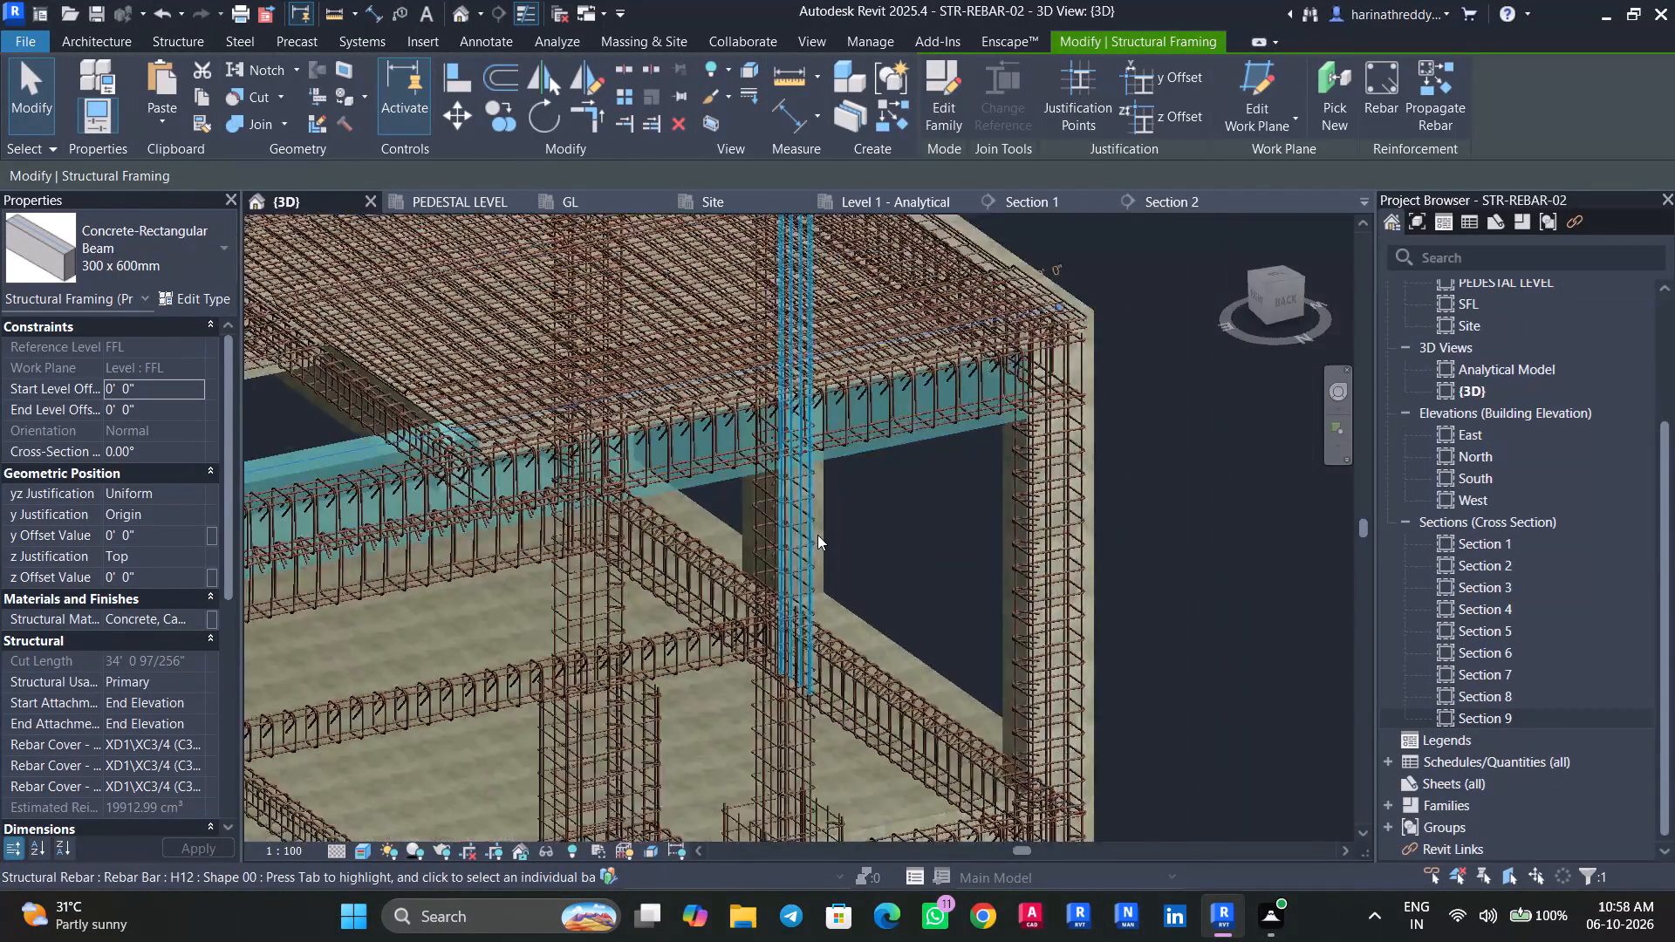
# Clear the beam selection and examine the slab openings, beam bars and column cages from above.
pyautogui.scroll(-3, 817, 535)
pyautogui.scroll(3, 817, 535)
pyautogui.scroll(-2, 817, 535)
pyautogui.keyDown('shift'); pyautogui.moveTo(1044, 536); pyautogui.dragTo(1142, 593, button='middle'); pyautogui.keyUp('shift')
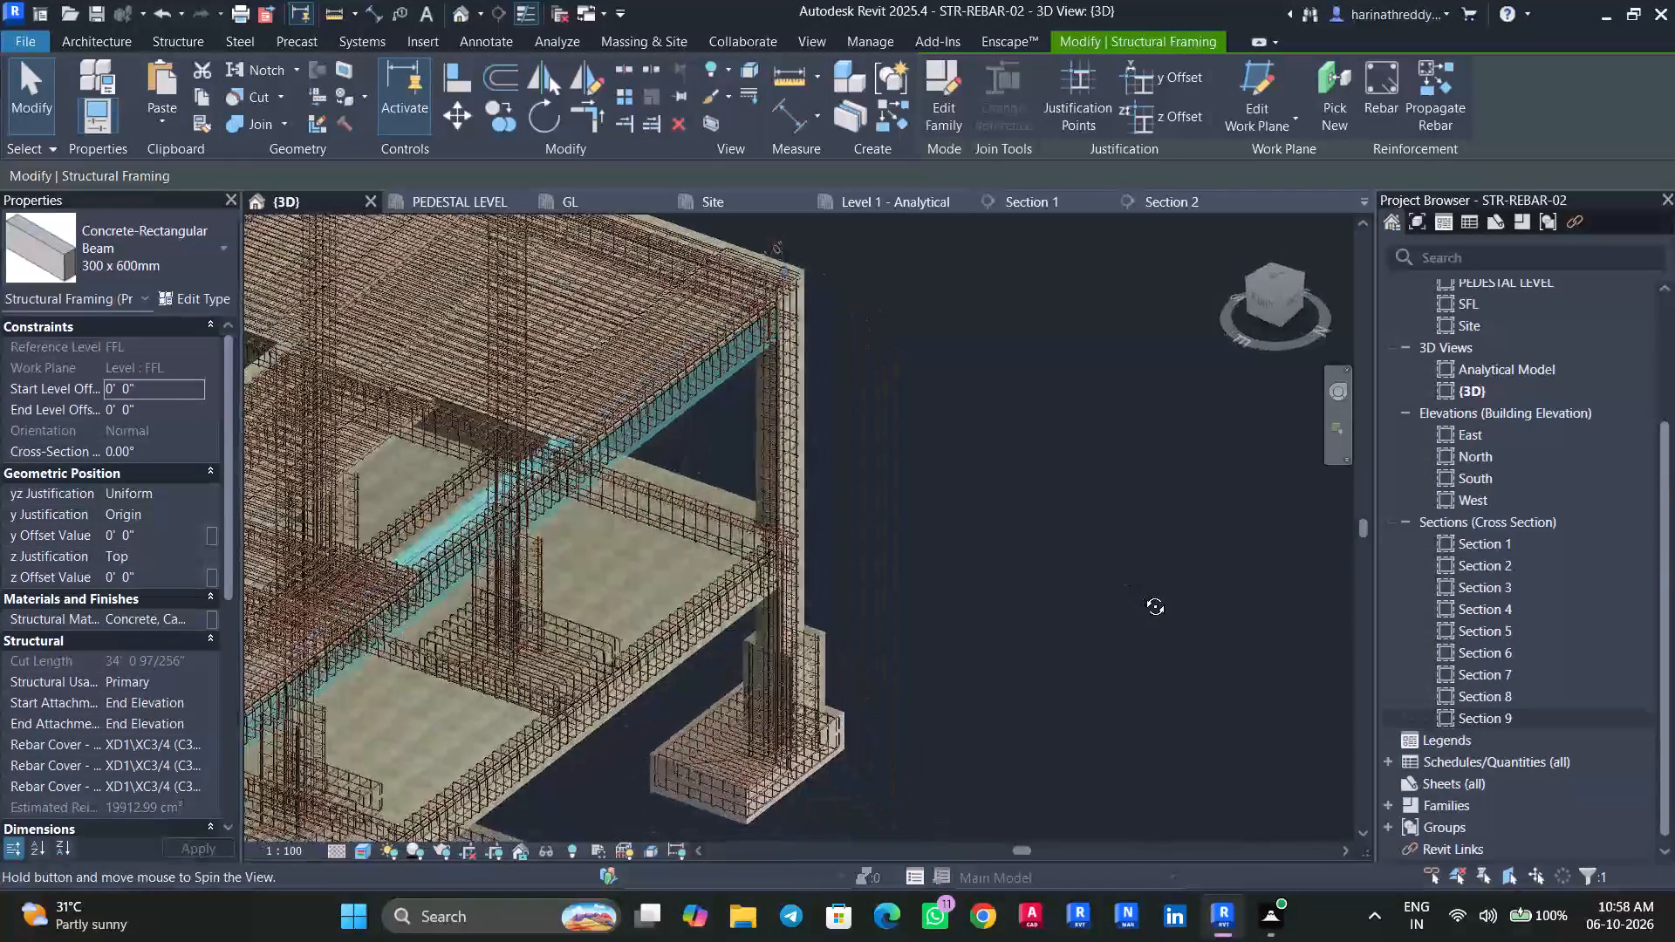
pyautogui.keyDown('shift'); pyautogui.moveTo(1142, 593); pyautogui.dragTo(1239, 728, button='middle'); pyautogui.keyUp('shift')
pyautogui.press('Escape')
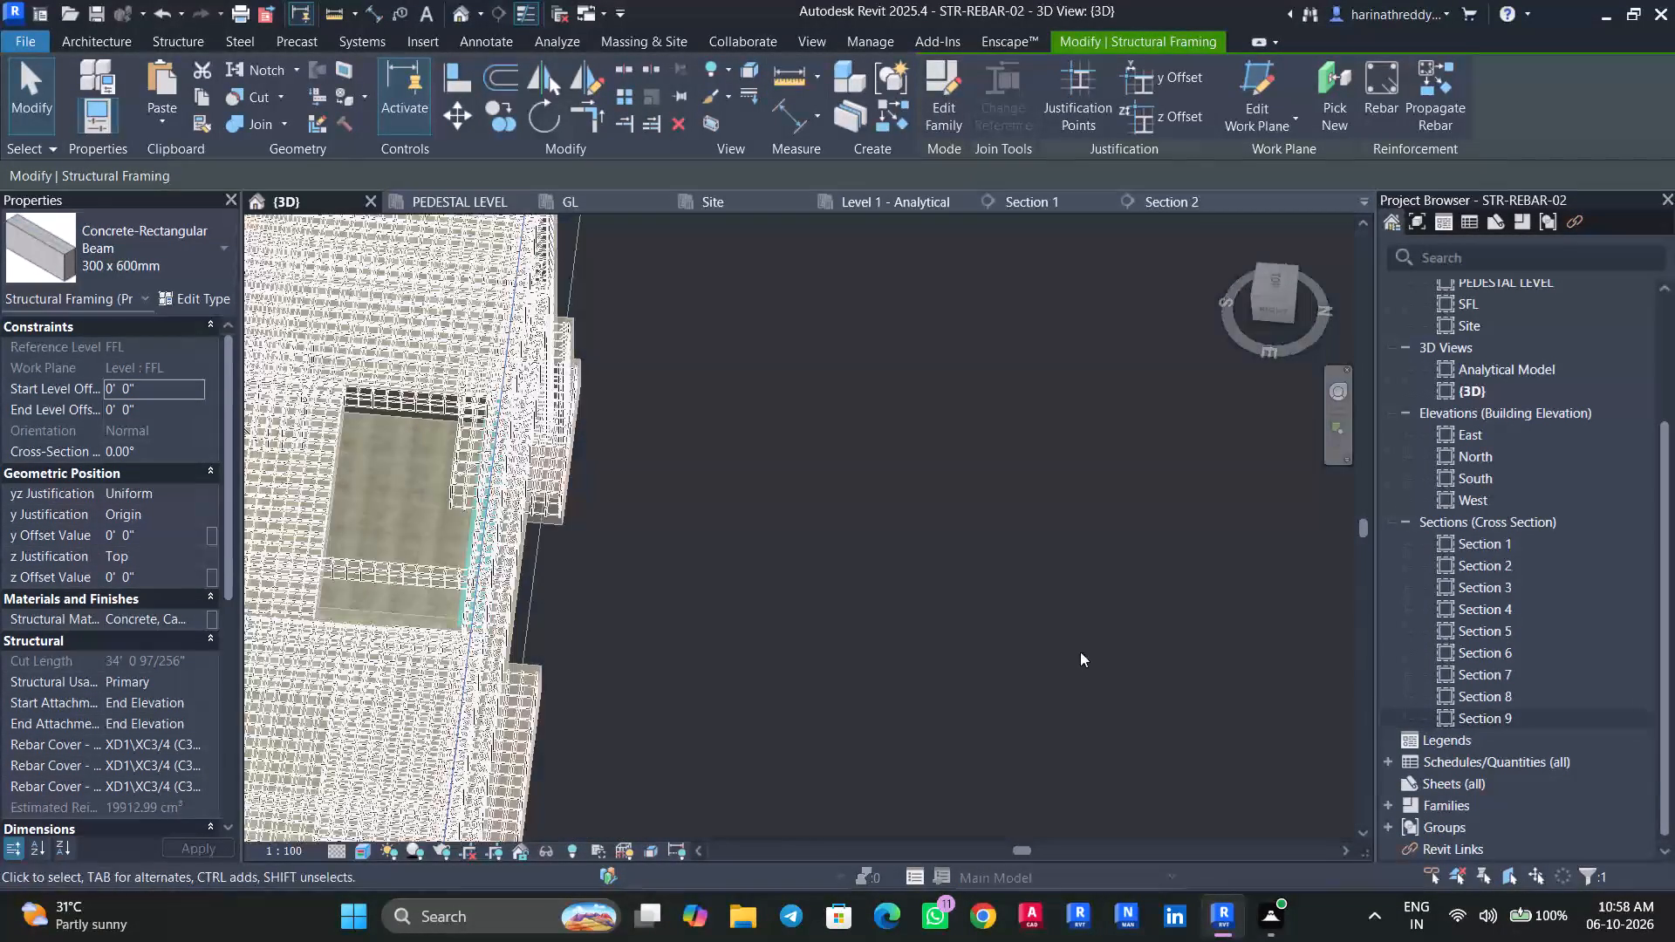
pyautogui.press('Escape')
pyautogui.press('Escape')
pyautogui.keyDown('shift'); pyautogui.moveTo(964, 611); pyautogui.dragTo(406, 632, button='middle'); pyautogui.keyUp('shift')
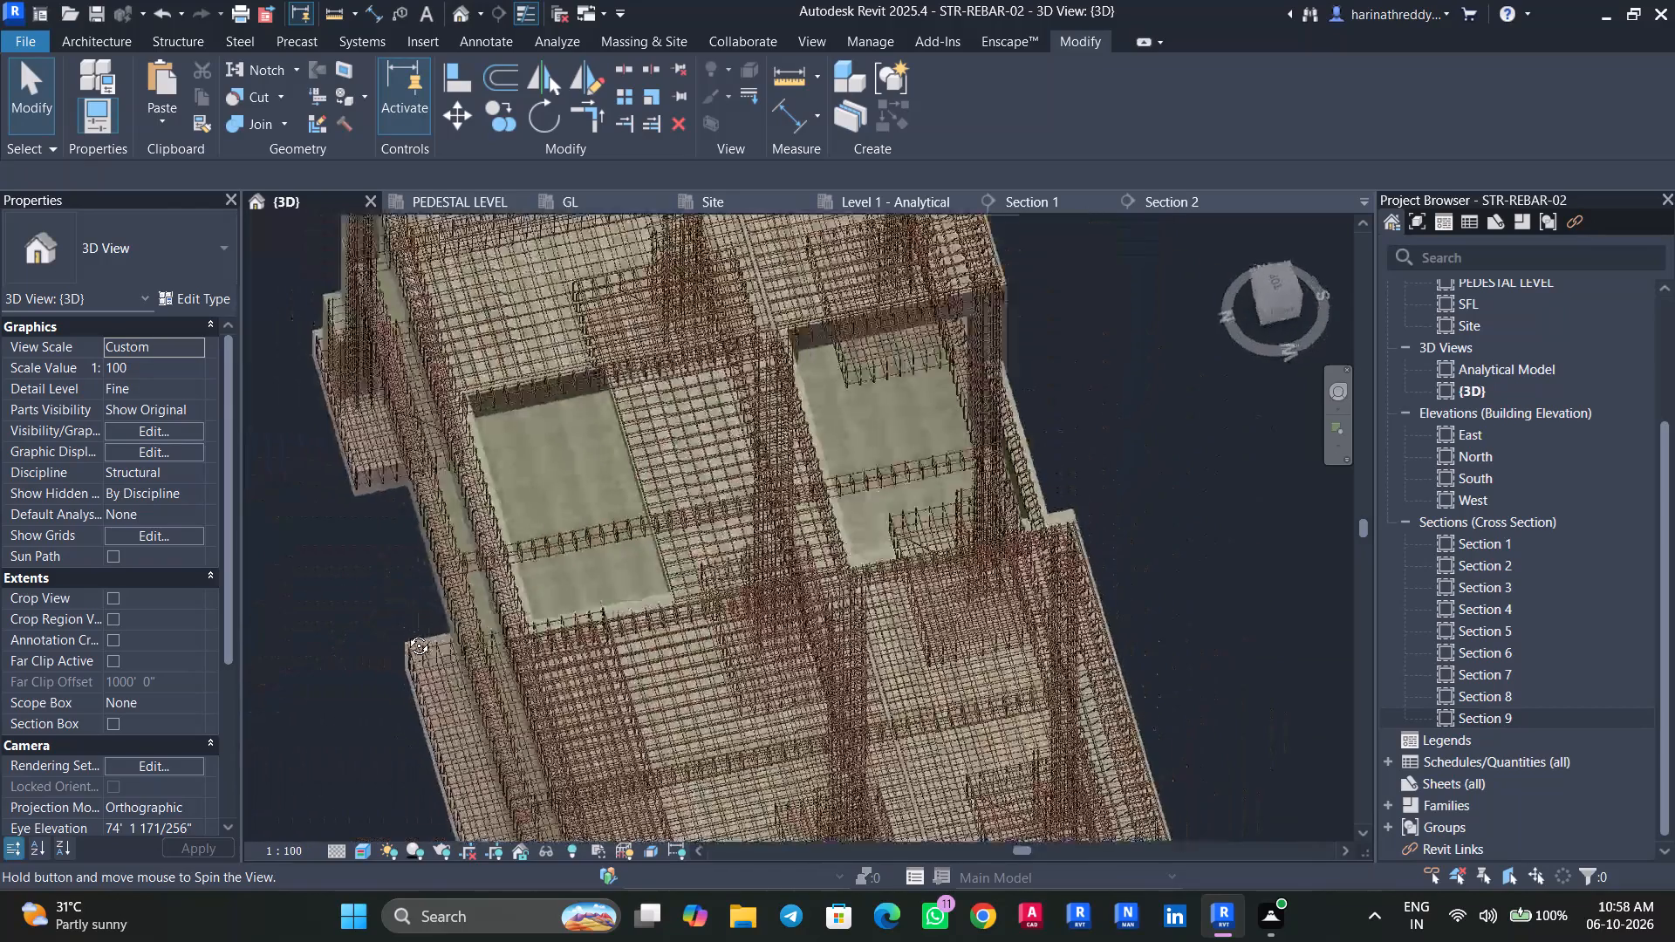
pyautogui.keyDown('shift'); pyautogui.moveTo(406, 632); pyautogui.dragTo(451, 537, button='middle'); pyautogui.keyUp('shift')
pyautogui.scroll(10, 492, 400)
pyautogui.scroll(3, 561, 495)
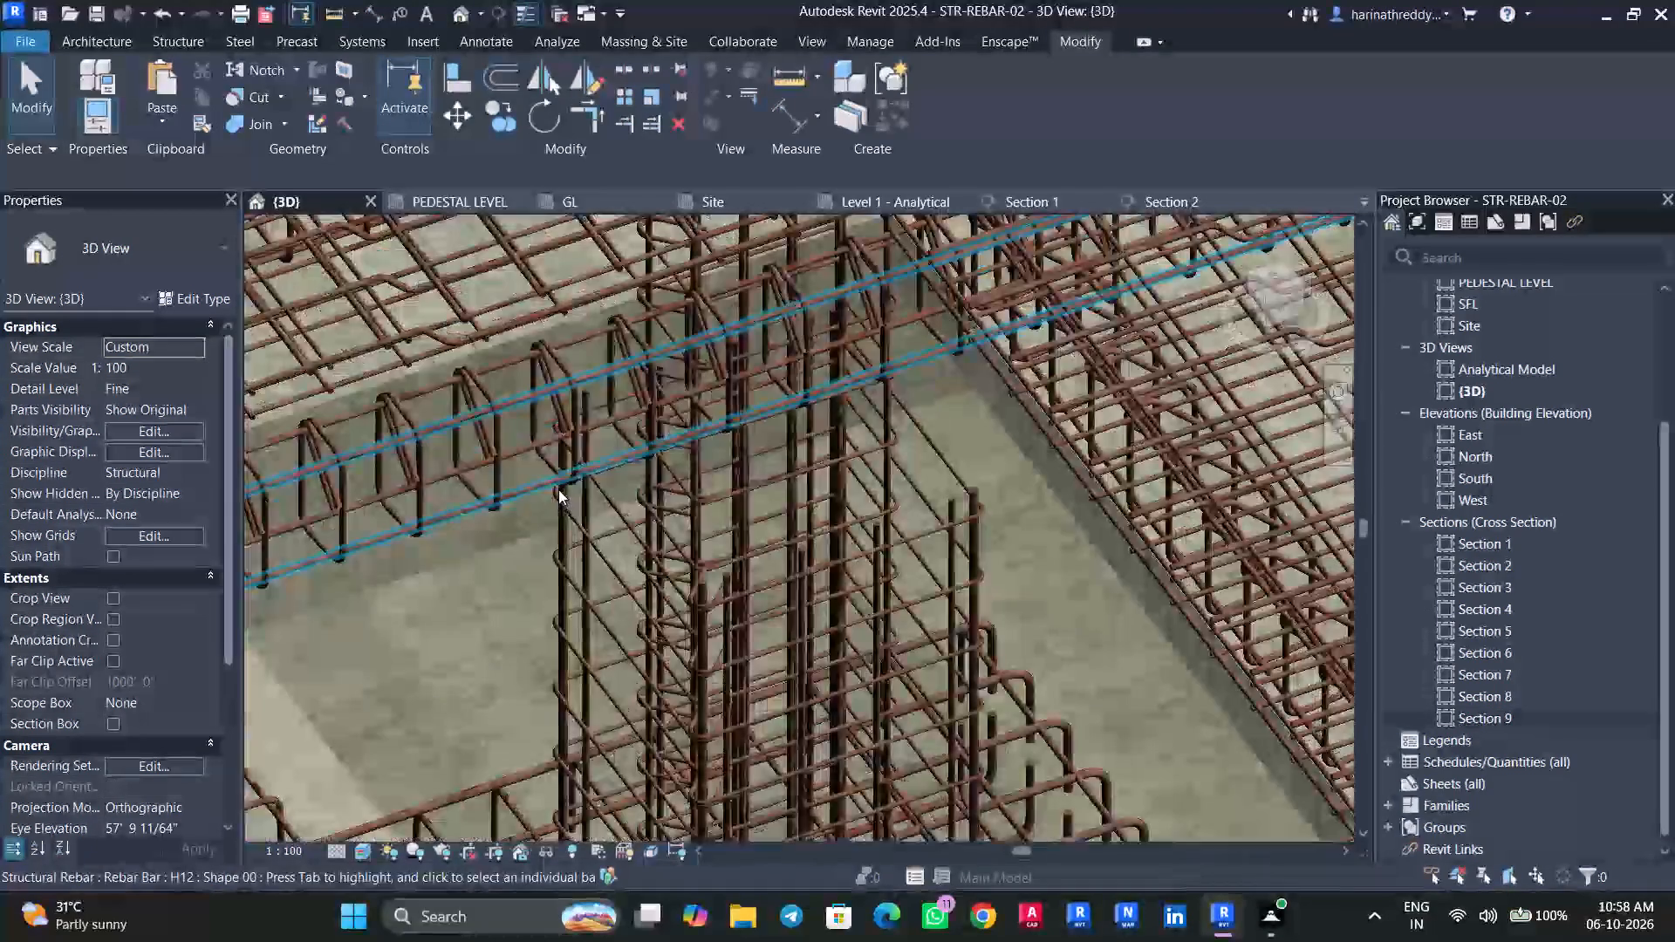
pyautogui.keyDown('shift'); pyautogui.scroll(1, 557, 497); pyautogui.keyUp('shift')
# Examine the FFL edge beam stirrups and slab bars where they meet the columns at the building's corner.
pyautogui.keyDown('shift'); pyautogui.moveTo(553, 495); pyautogui.dragTo(577, 343, button='middle'); pyautogui.keyUp('shift')
pyautogui.scroll(-4, 728, 680)
pyautogui.scroll(1, 728, 680)
pyautogui.scroll(-2, 728, 680)
pyautogui.keyDown('shift'); pyautogui.moveTo(742, 728); pyautogui.dragTo(682, 724, button='middle'); pyautogui.keyUp('shift')
pyautogui.keyDown('shift'); pyautogui.scroll(1, 703, 768); pyautogui.keyUp('shift')
pyautogui.keyDown('shift'); pyautogui.moveTo(703, 768); pyautogui.dragTo(724, 697, button='middle'); pyautogui.keyUp('shift')
pyautogui.moveTo(743, 740); pyautogui.dragTo(711, 435, button='middle')
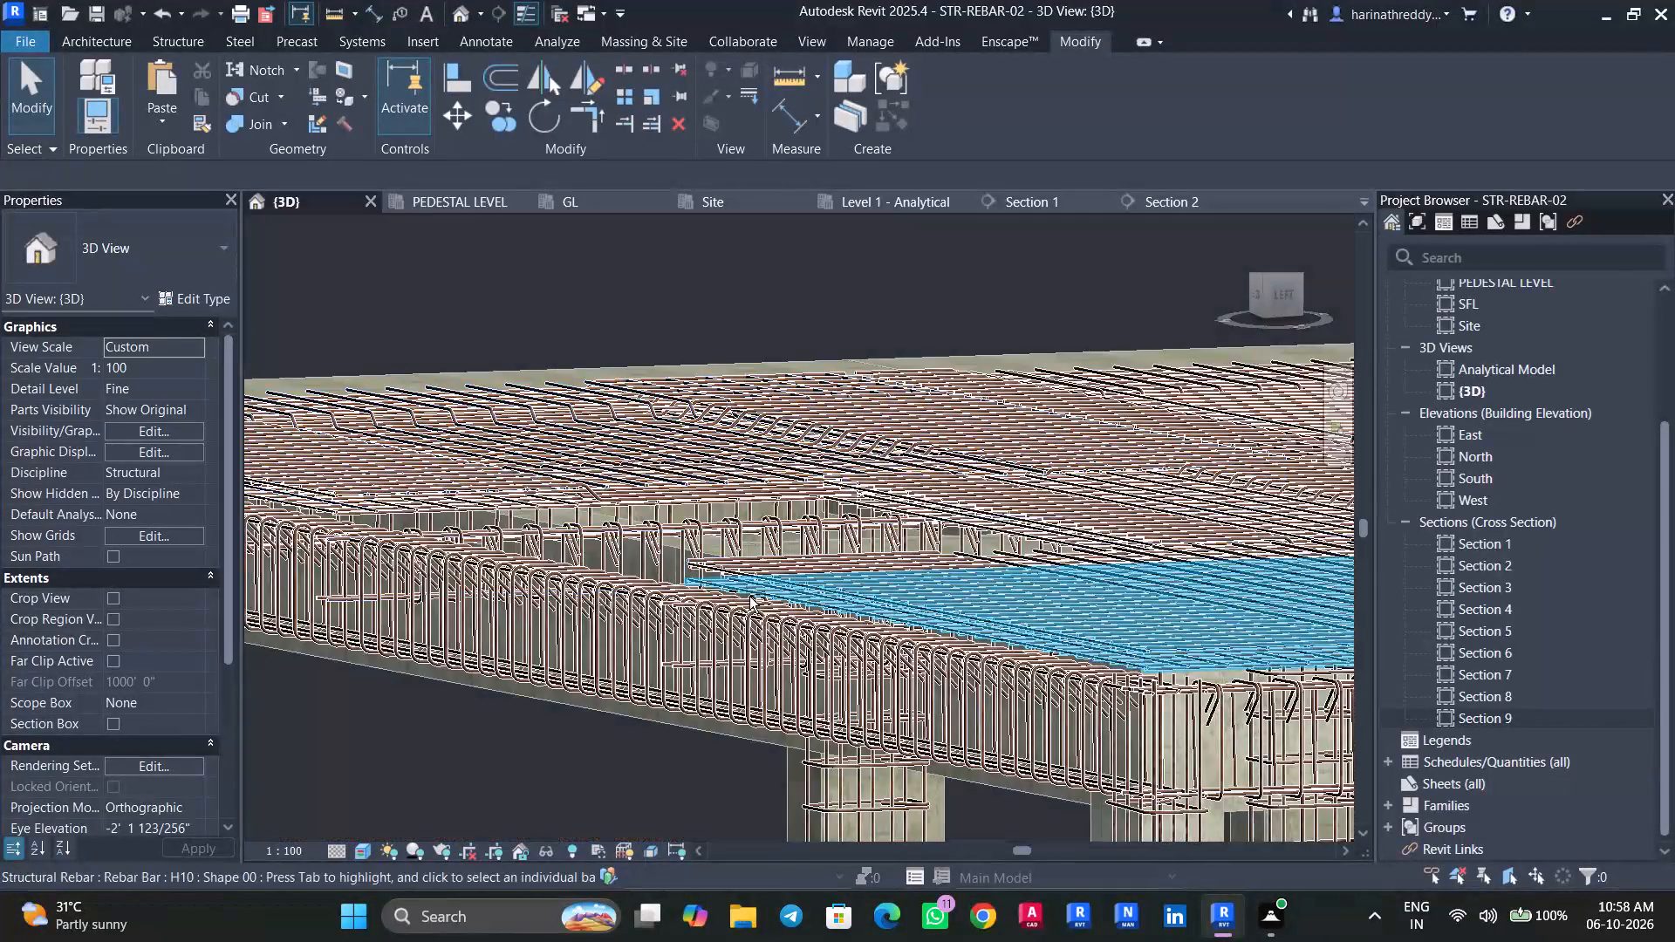
pyautogui.keyDown('shift'); pyautogui.moveTo(485, 737); pyautogui.dragTo(439, 708, button='middle'); pyautogui.keyUp('shift')
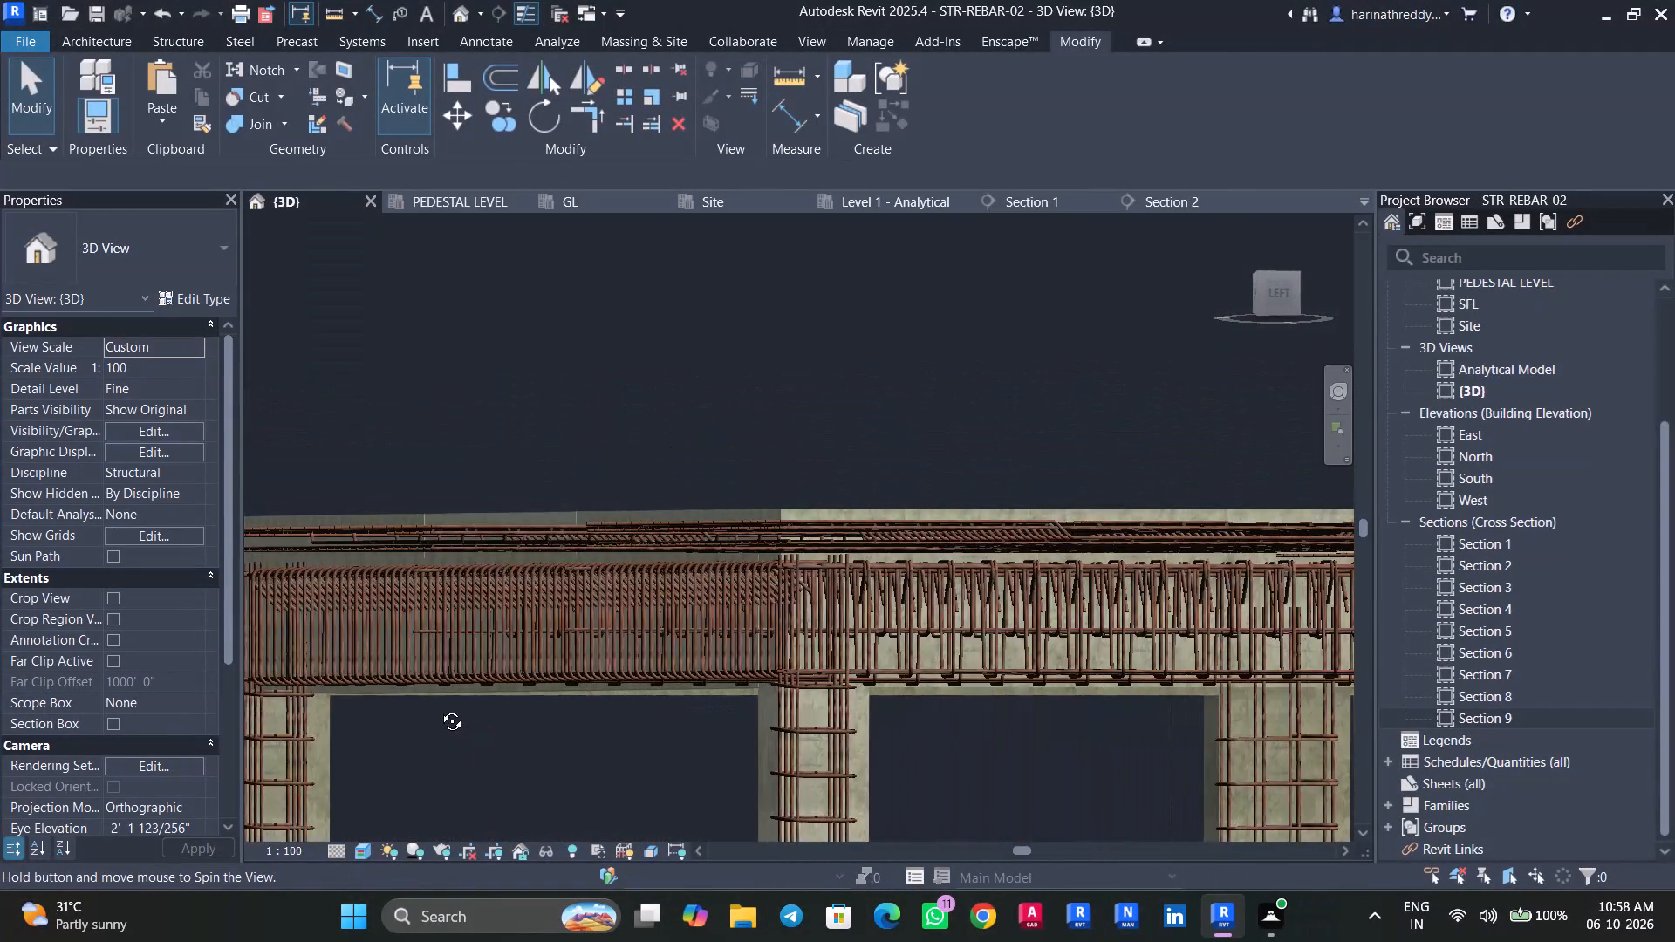
pyautogui.keyDown('shift'); pyautogui.moveTo(439, 708); pyautogui.dragTo(415, 705, button='middle'); pyautogui.keyUp('shift')
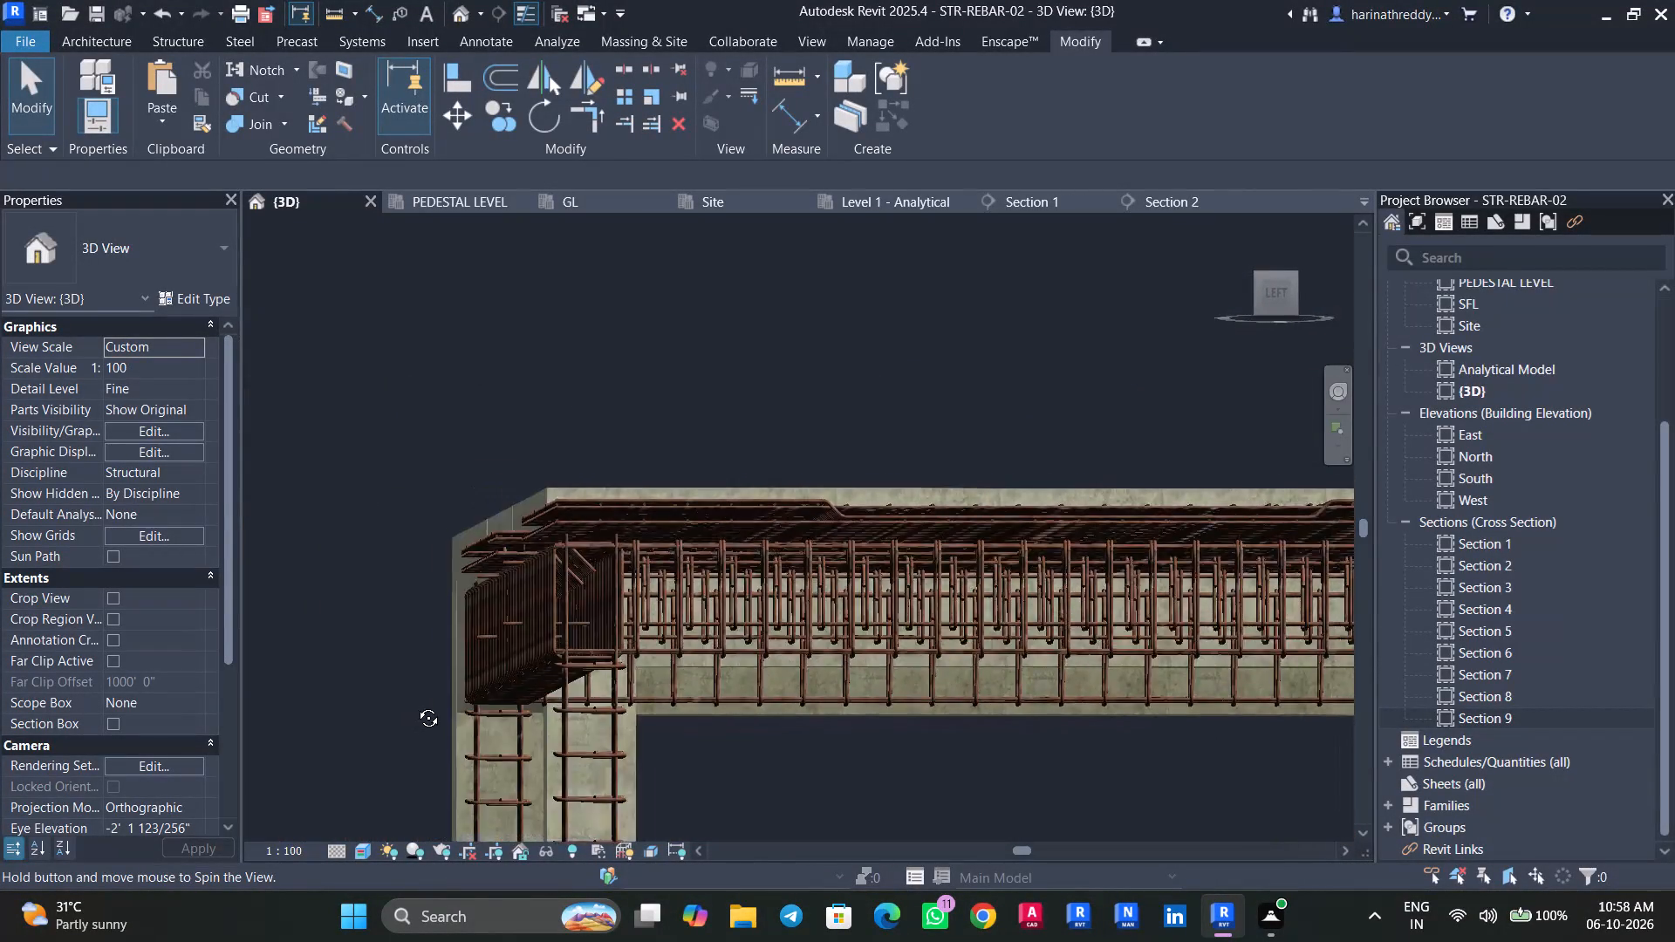
pyautogui.keyDown('shift'); pyautogui.moveTo(415, 705); pyautogui.dragTo(455, 716, button='middle'); pyautogui.keyUp('shift')
# Select the FFL edge beams' H12 stirrup sets and the H10 slab bars in turn to inspect them at the corner column.
pyautogui.click(488, 666)
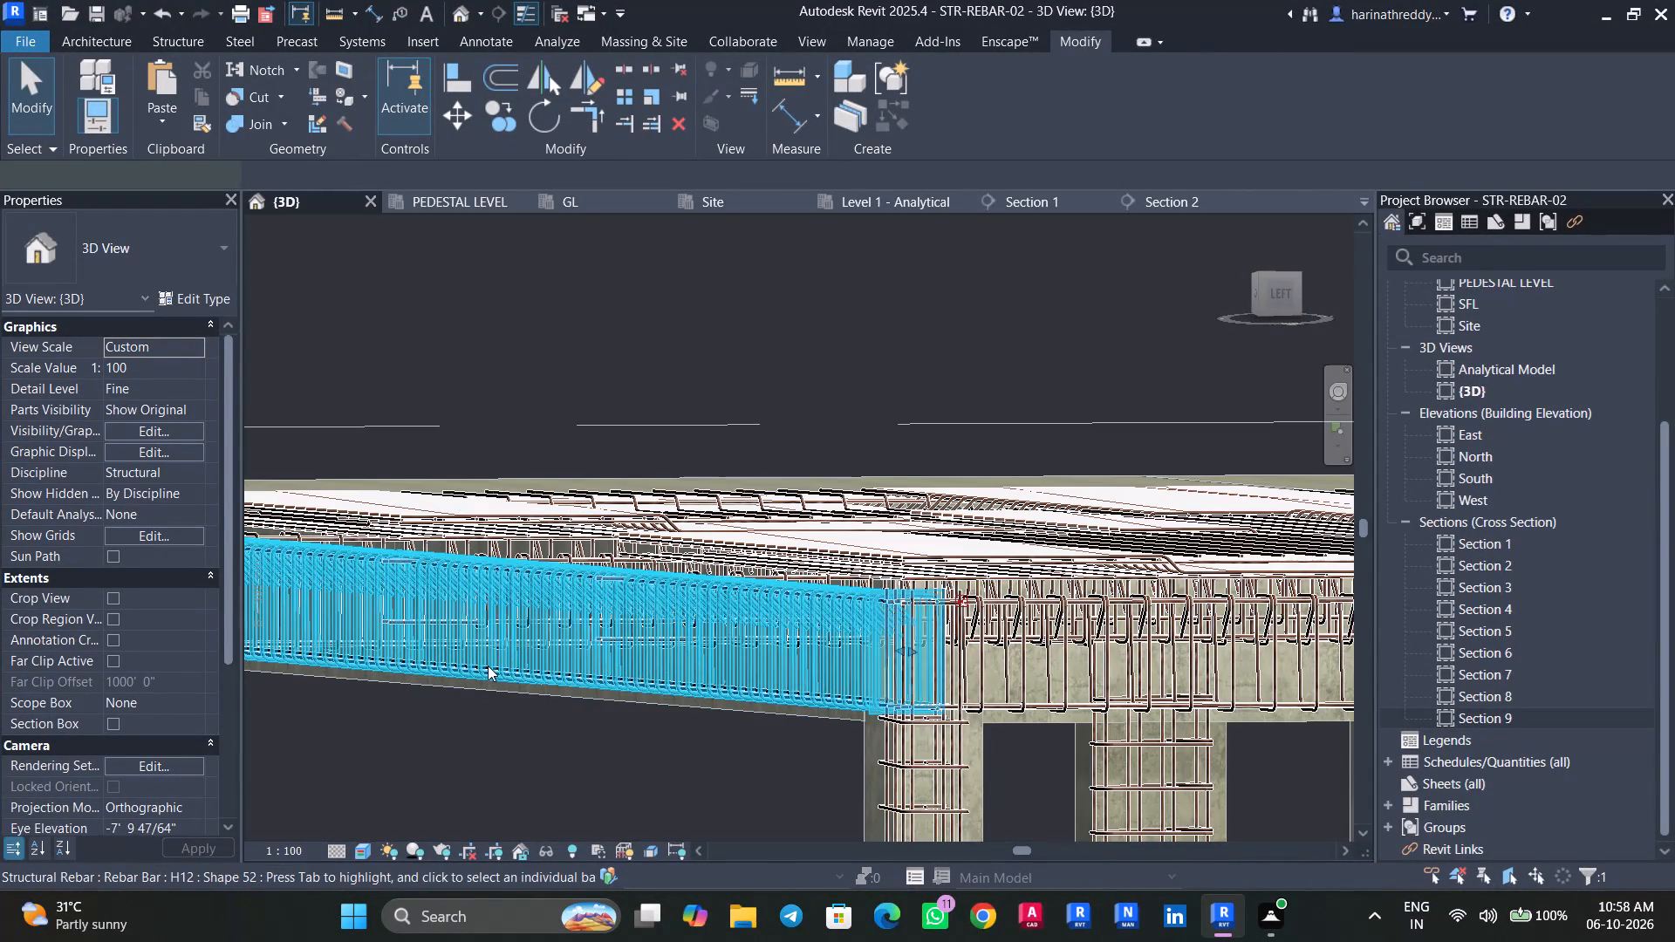
pyautogui.press('Escape')
pyautogui.press('Escape')
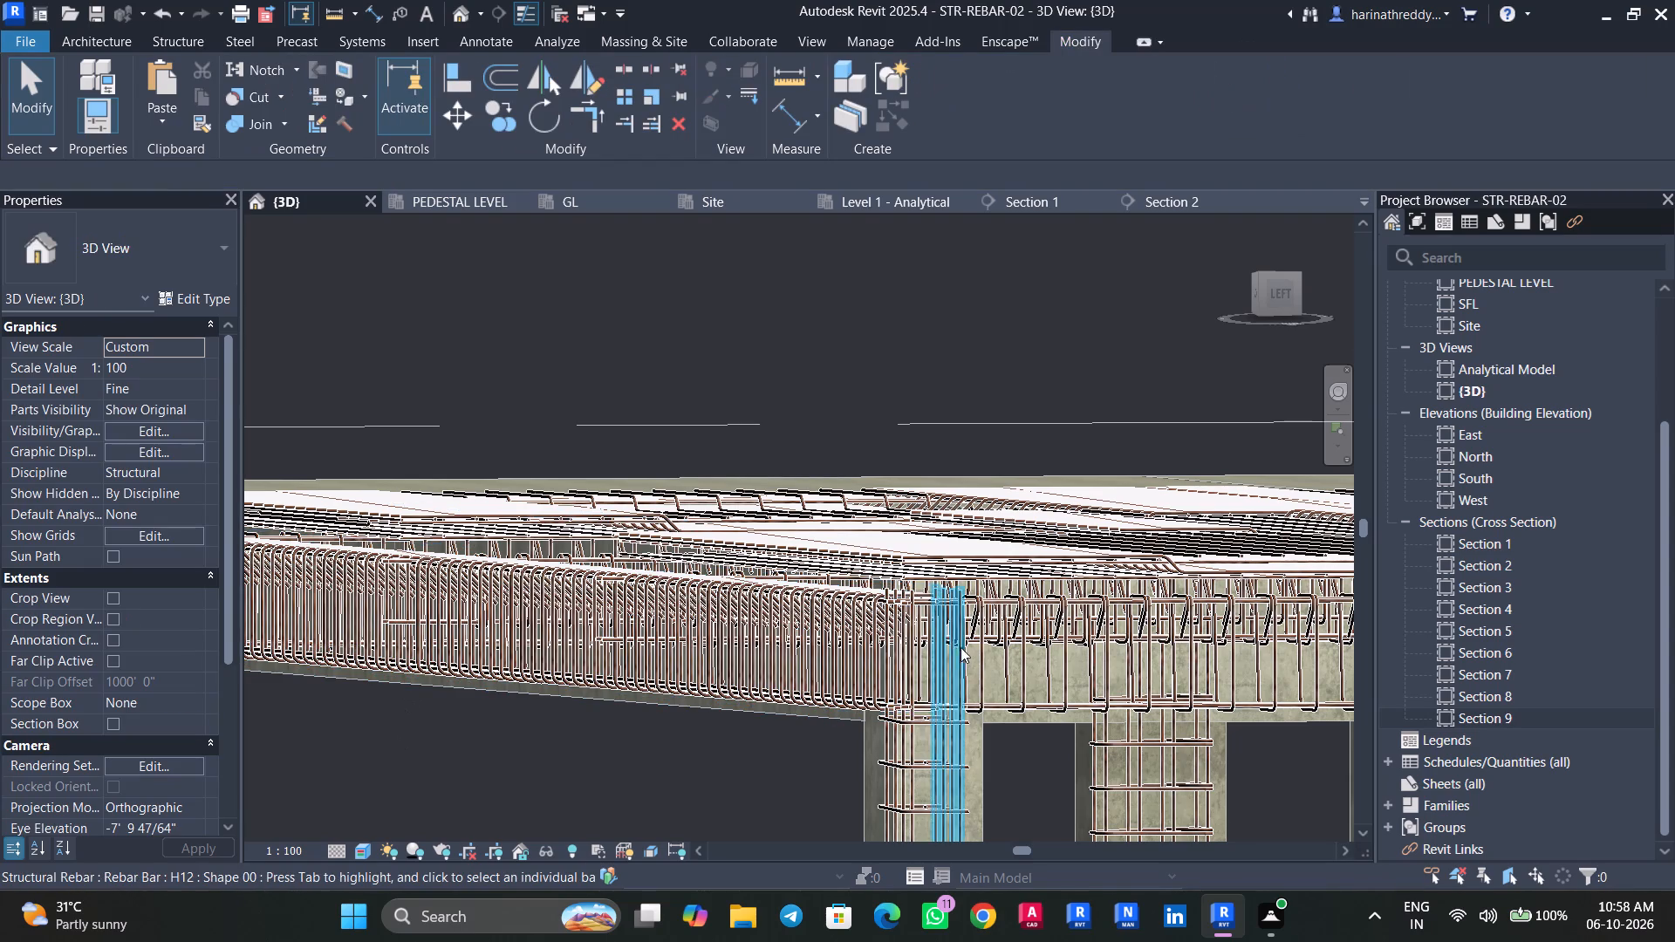
pyautogui.click(1051, 645)
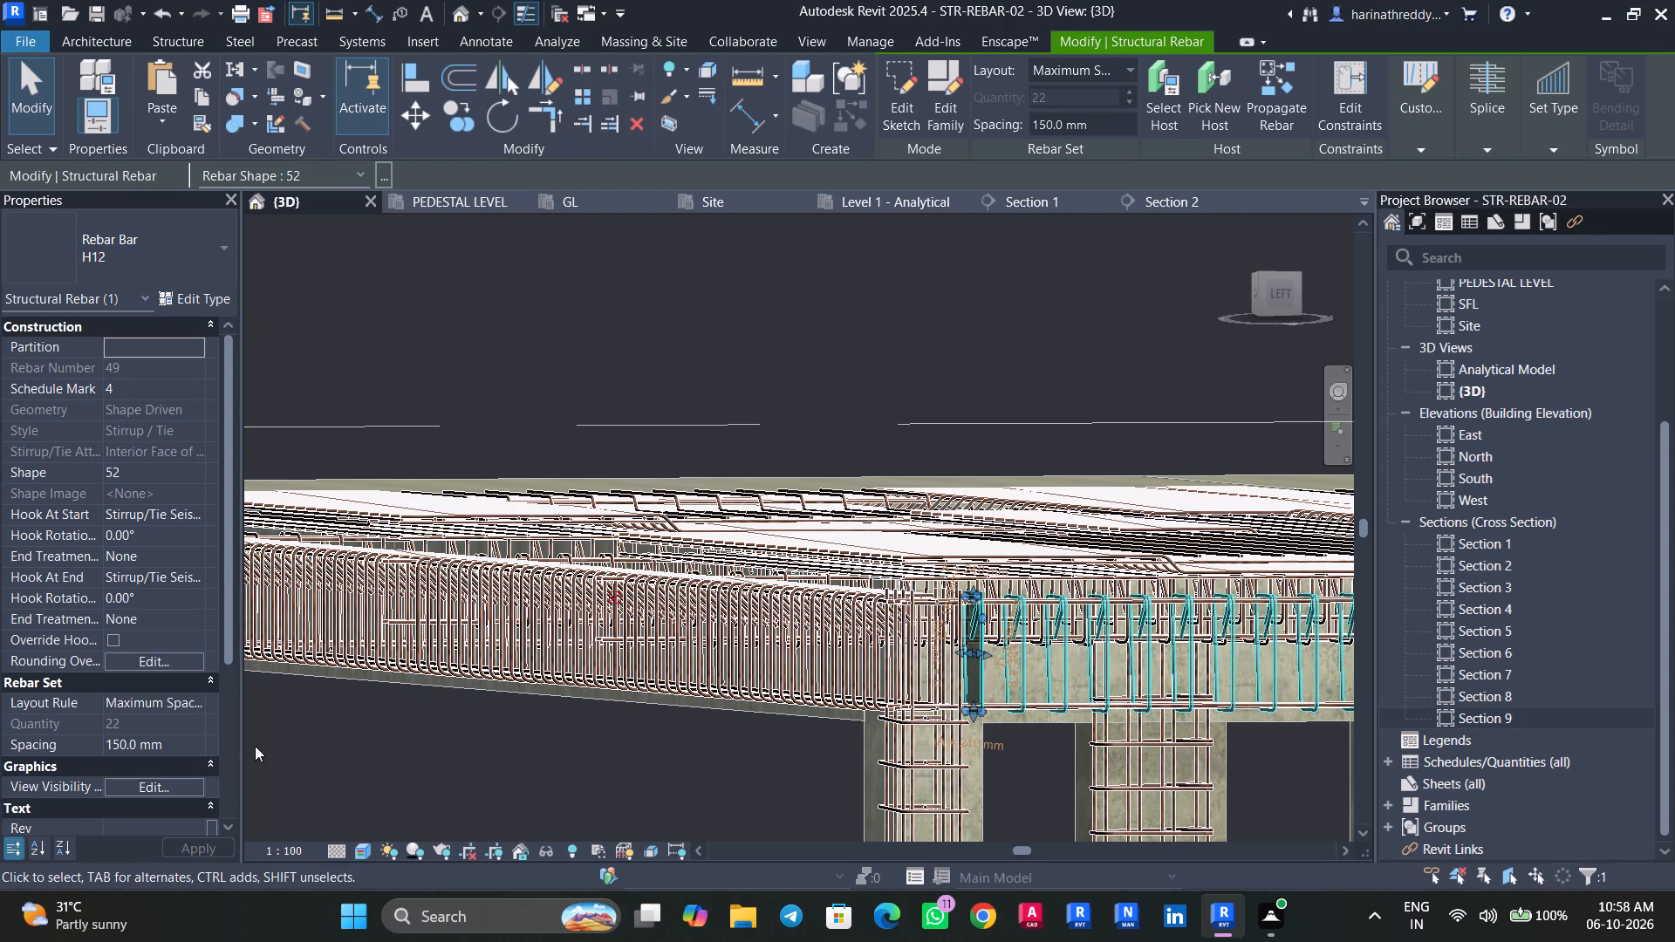
pyautogui.keyDown('shift'); pyautogui.moveTo(516, 761); pyautogui.dragTo(407, 787, button='middle'); pyautogui.keyUp('shift')
pyautogui.press('Escape')
pyautogui.press('Escape')
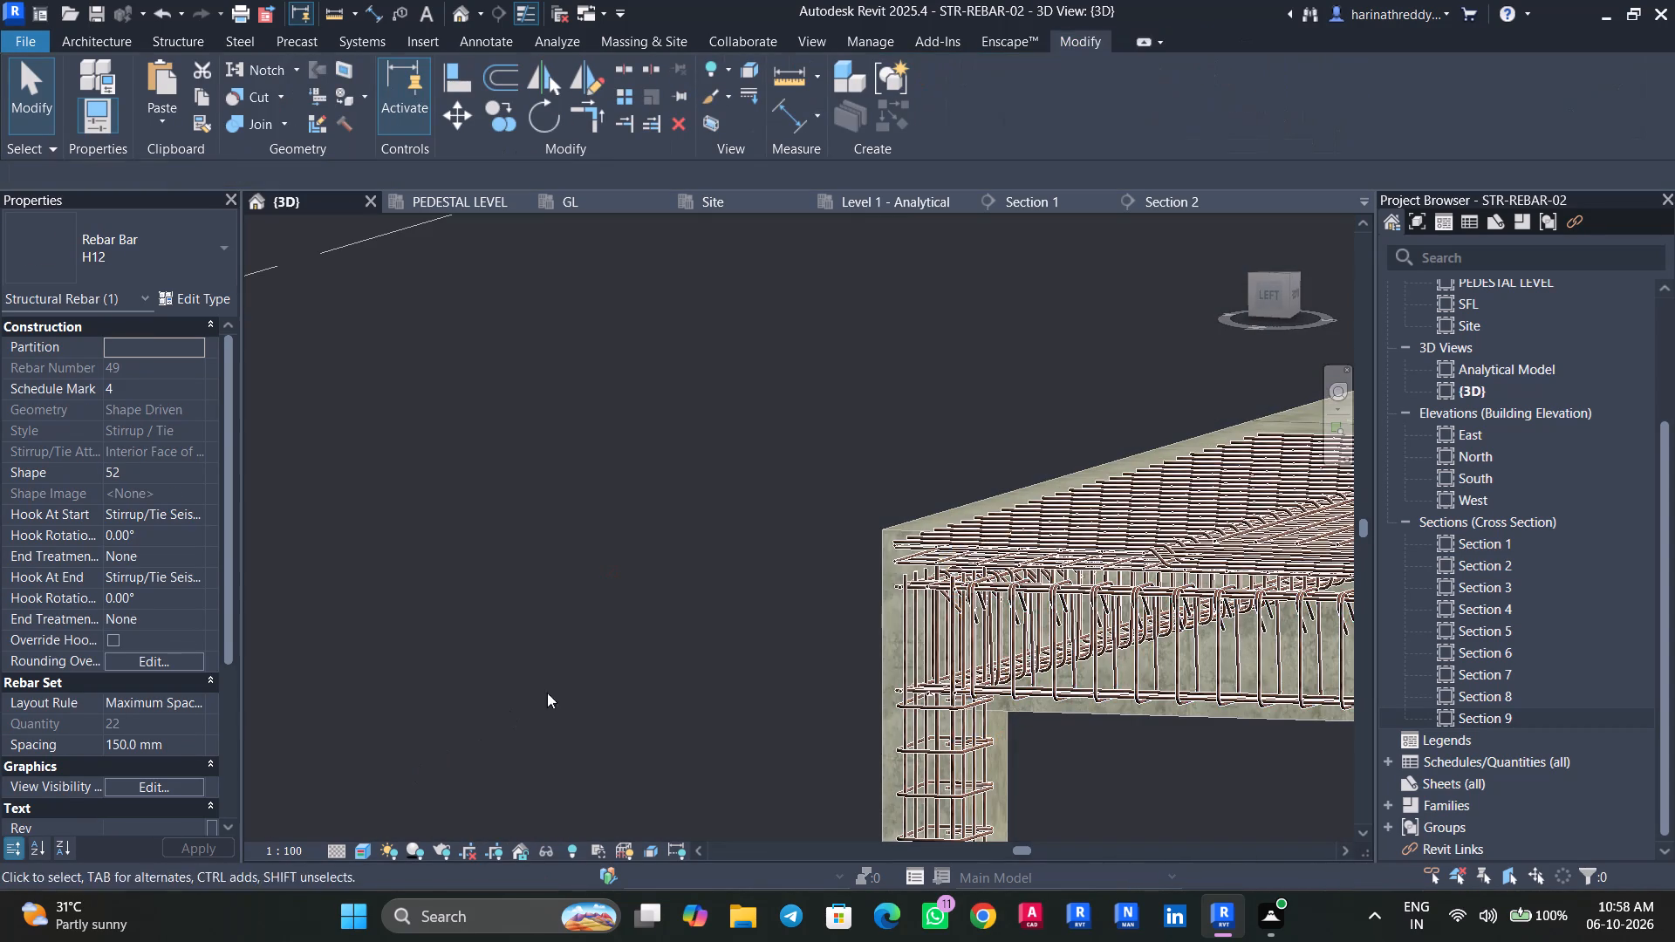
pyautogui.press('Escape')
pyautogui.press('Escape')
pyautogui.click(978, 552)
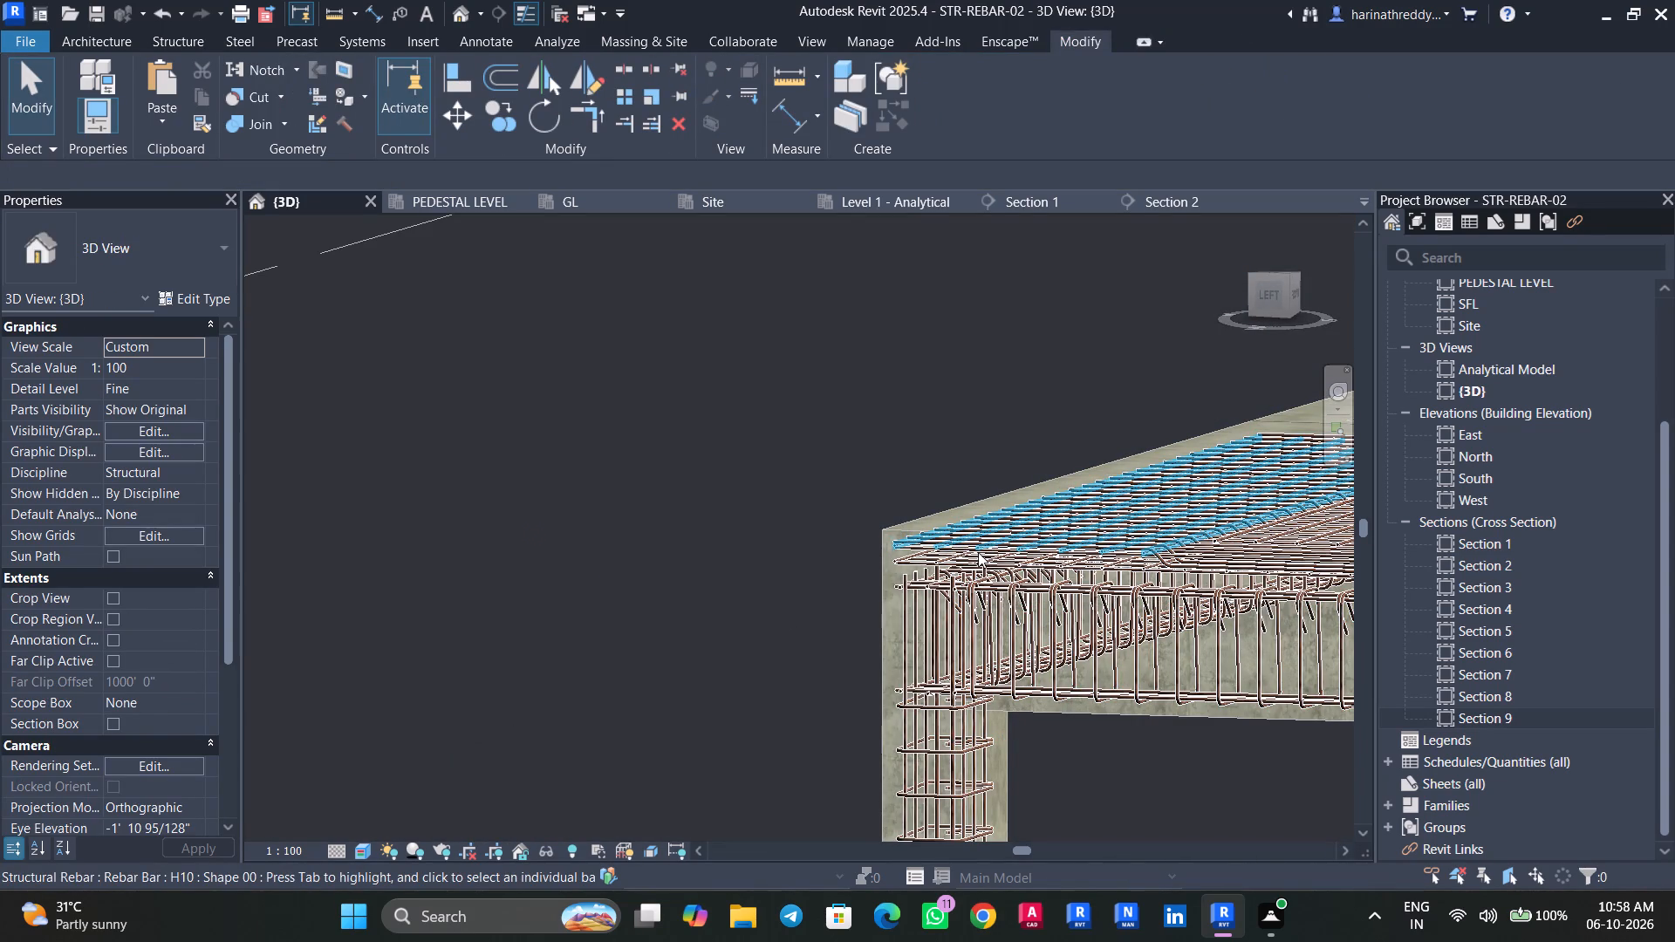
pyautogui.moveTo(624, 650); pyautogui.dragTo(245, 626, button='middle')
pyautogui.scroll(-4, 243, 626)
pyautogui.scroll(1, 243, 626)
pyautogui.scroll(-3, 243, 626)
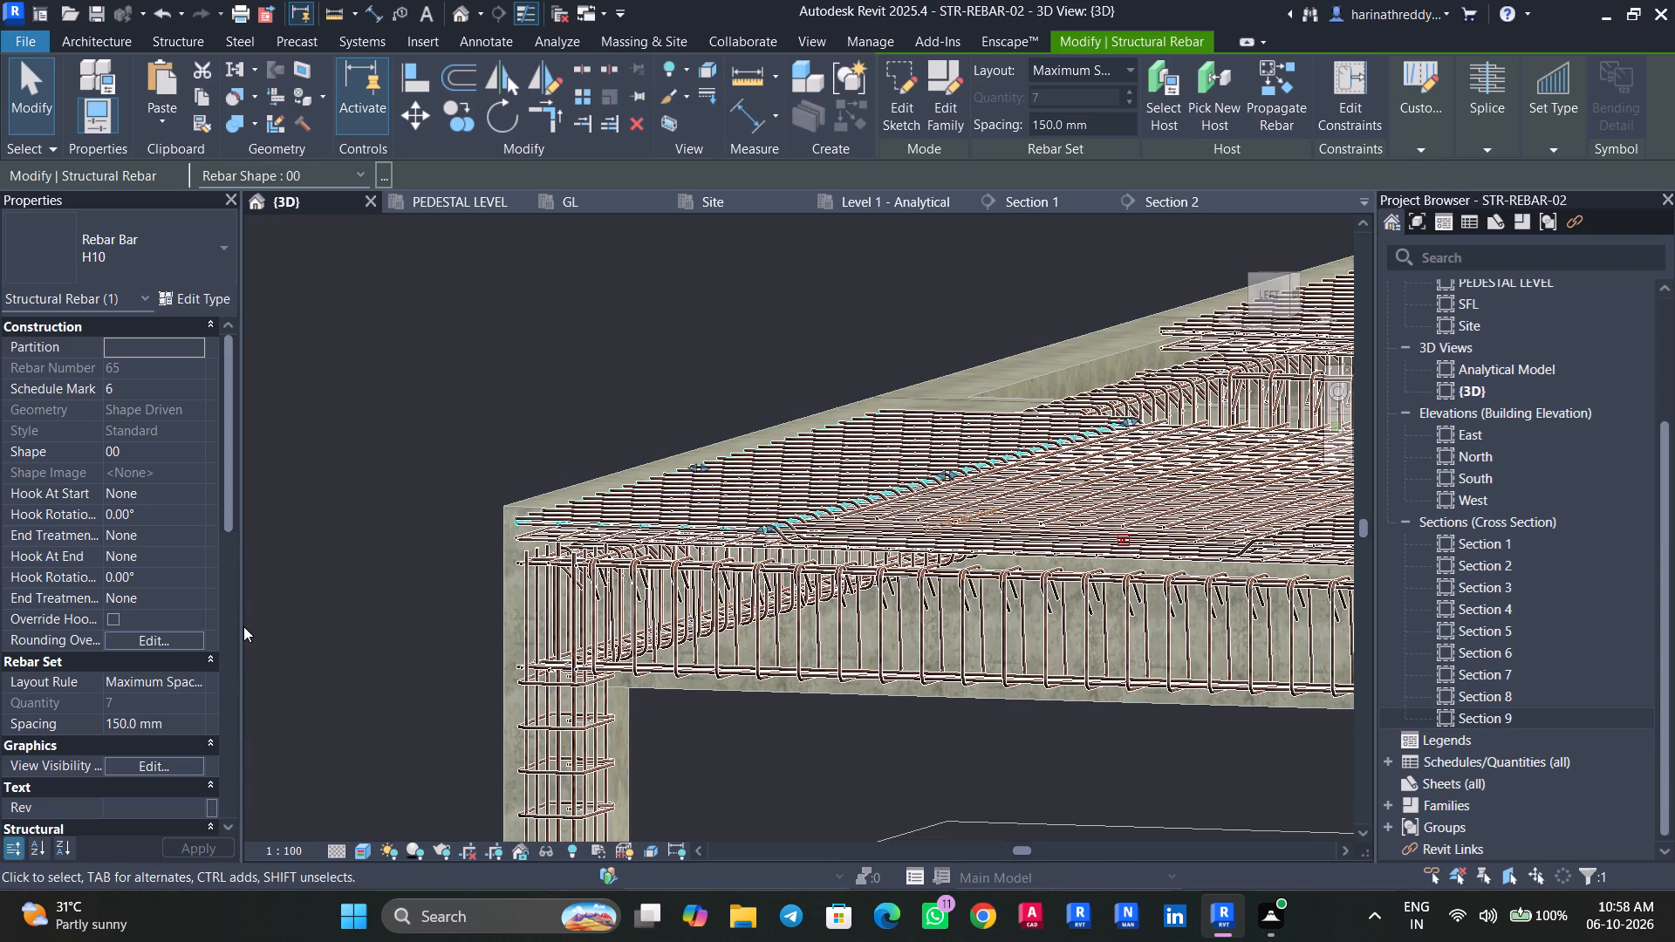
pyautogui.scroll(-2, 243, 626)
pyautogui.scroll(-9, 351, 630)
pyautogui.press('Escape')
pyautogui.press('Escape')
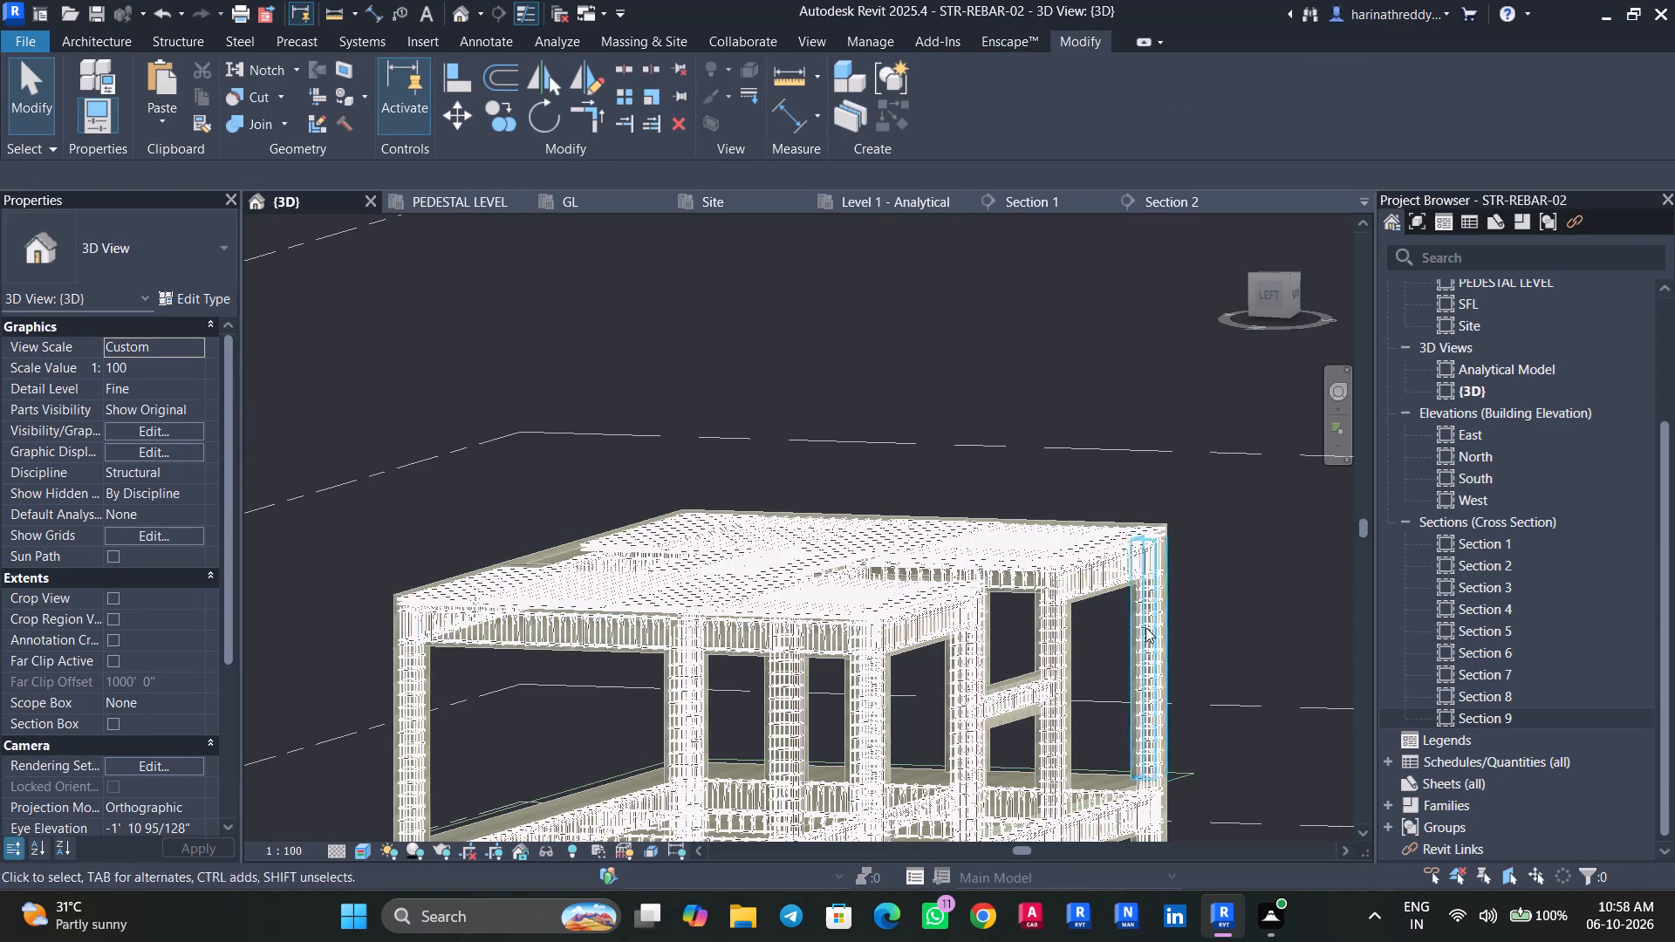
# Select the H12 stirrup set of the FFL beam between the slab recess and the column to check its extent.
pyautogui.scroll(3, 1188, 621)
pyautogui.keyDown('shift'); pyautogui.moveTo(1198, 619); pyautogui.dragTo(1035, 654, button='middle'); pyautogui.keyUp('shift')
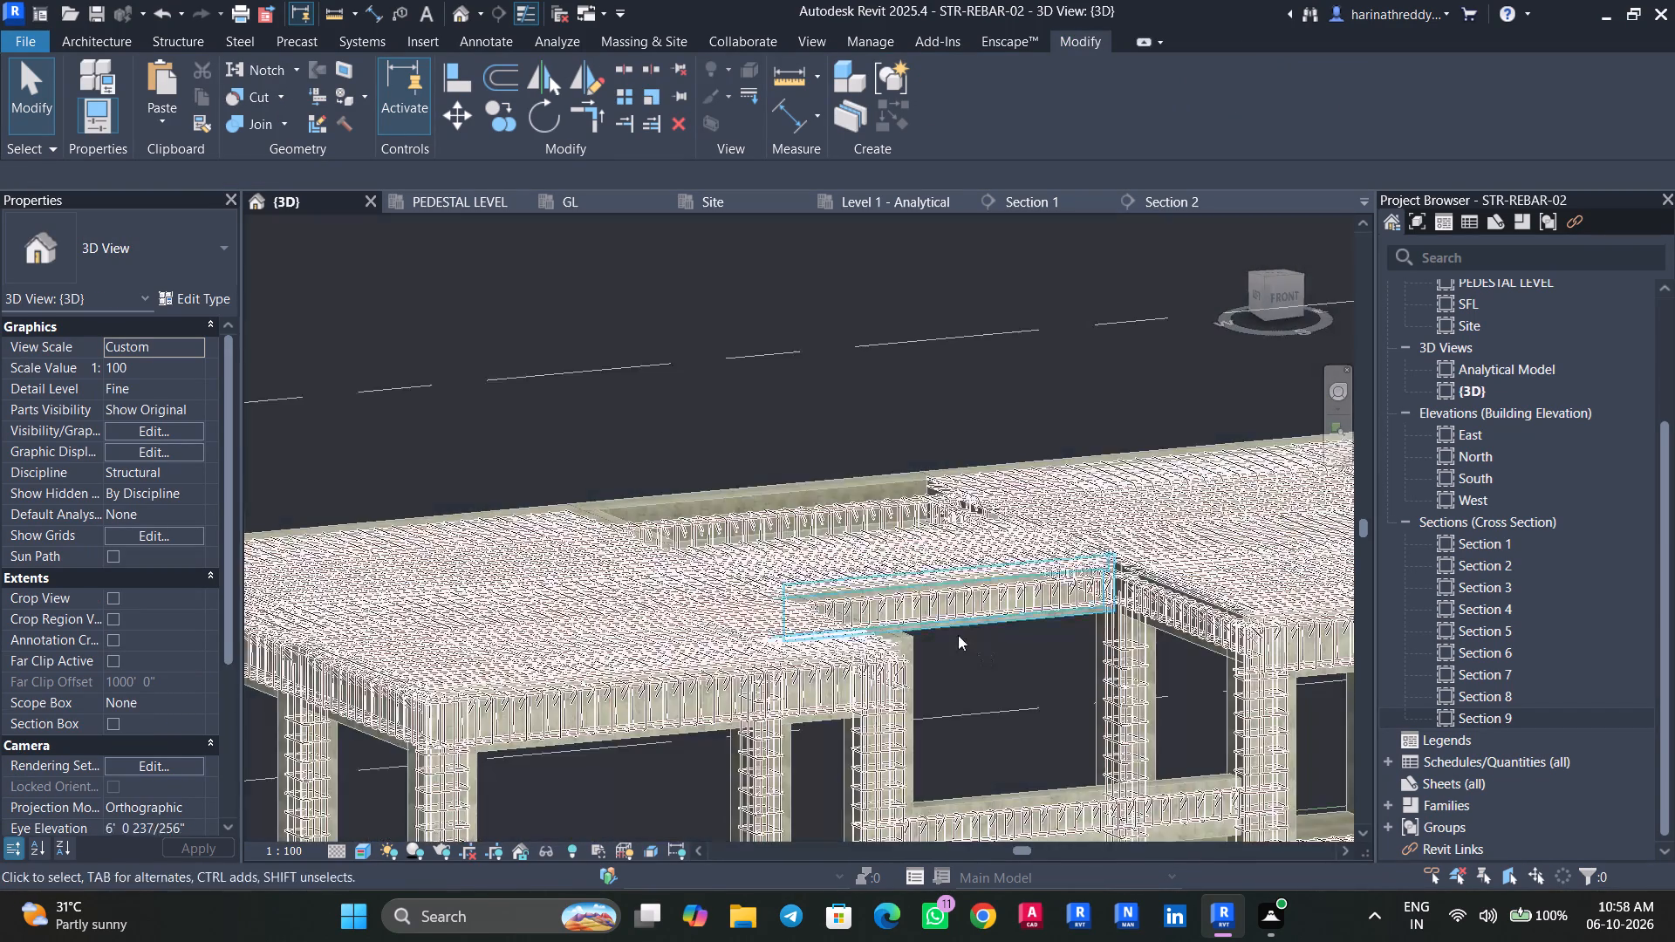
pyautogui.scroll(4, 956, 634)
pyautogui.click(914, 595)
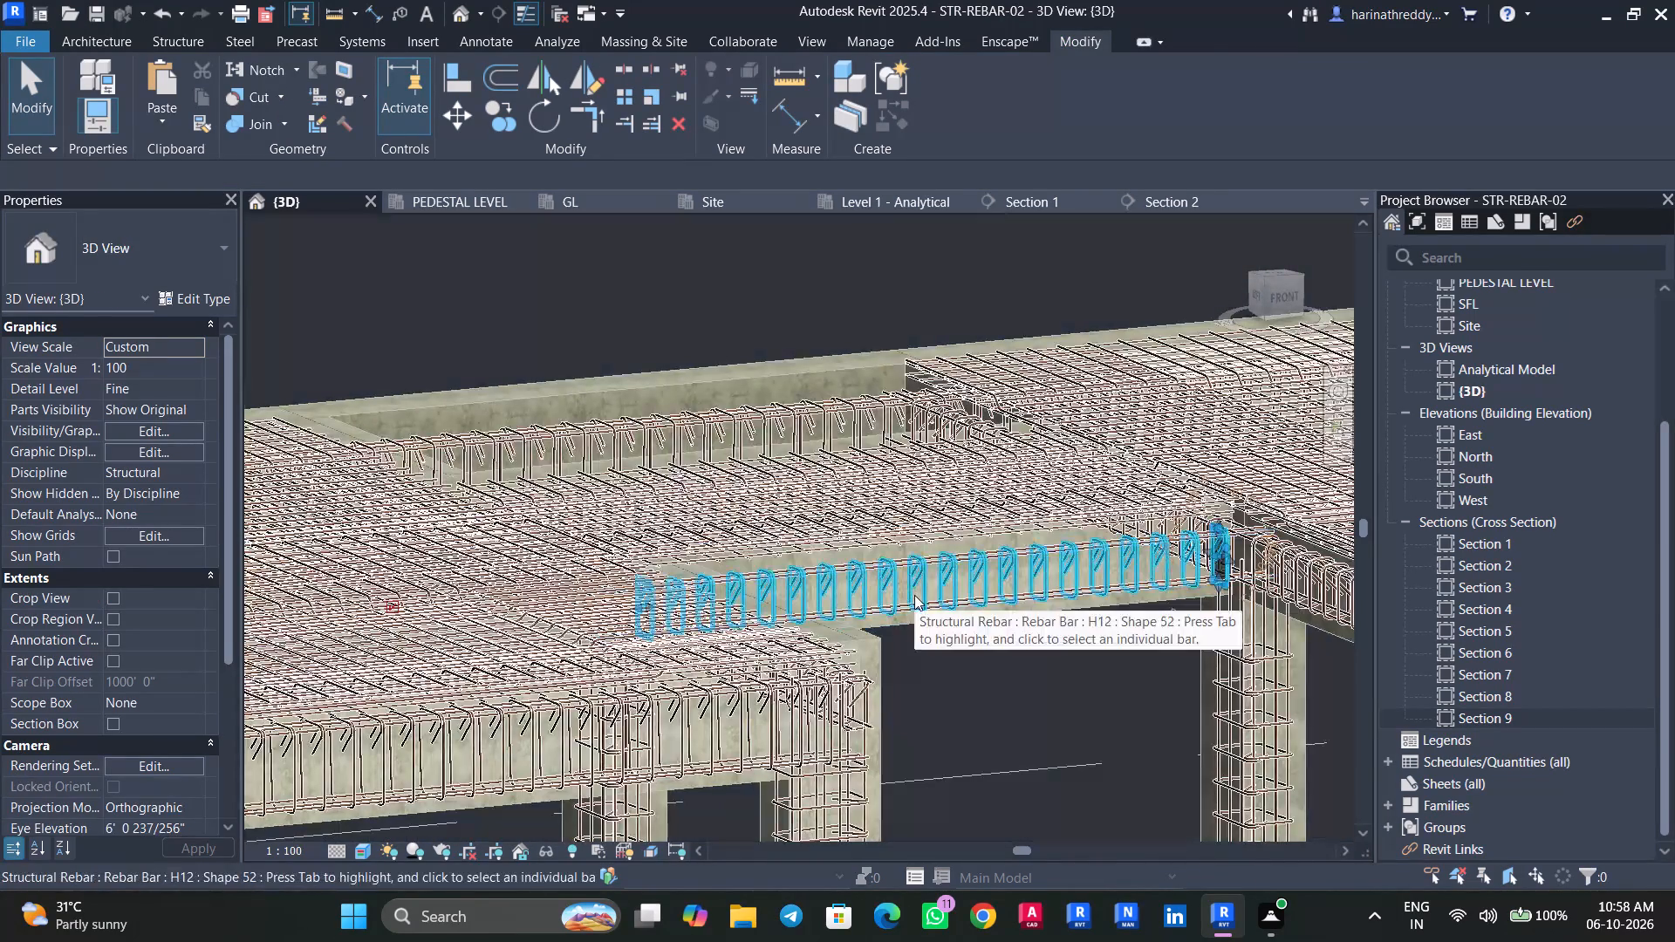
pyautogui.click(1035, 706)
pyautogui.moveTo(1040, 706); pyautogui.dragTo(751, 667, button='middle')
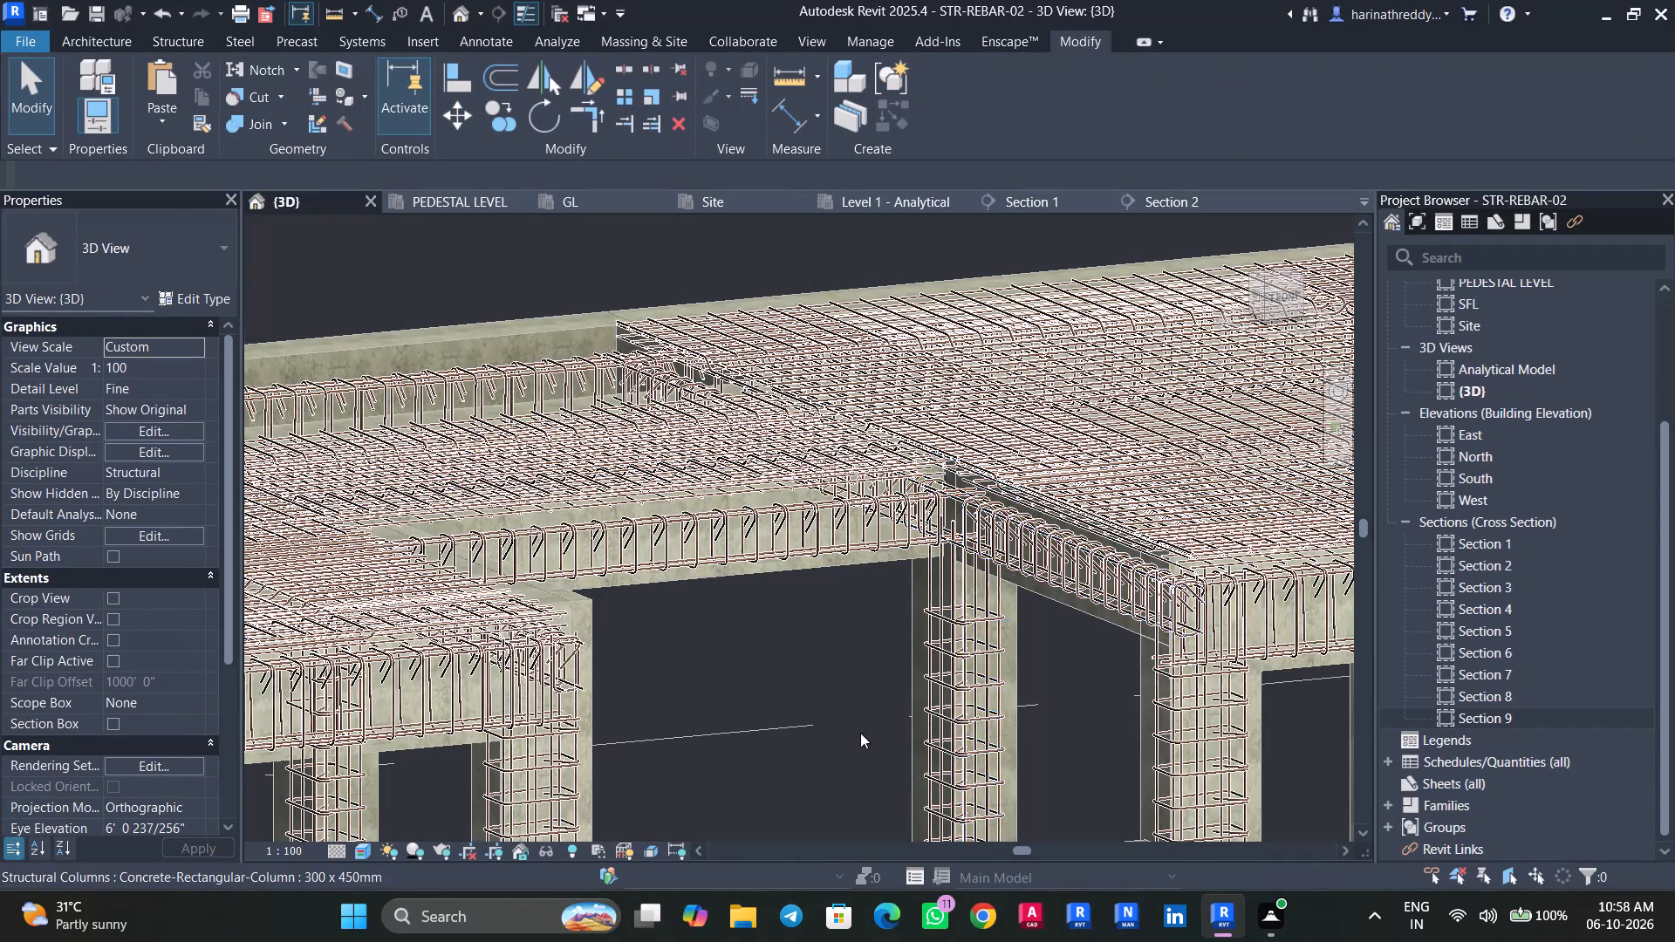
# Extend the short FFL beam's H12 stirrup set by one 150 mm spacing into the column joint.
pyautogui.keyDown('shift'); pyautogui.moveTo(838, 735); pyautogui.dragTo(943, 730, button='middle'); pyautogui.keyUp('shift')
pyautogui.moveTo(857, 653); pyautogui.dragTo(1008, 707, button='middle')
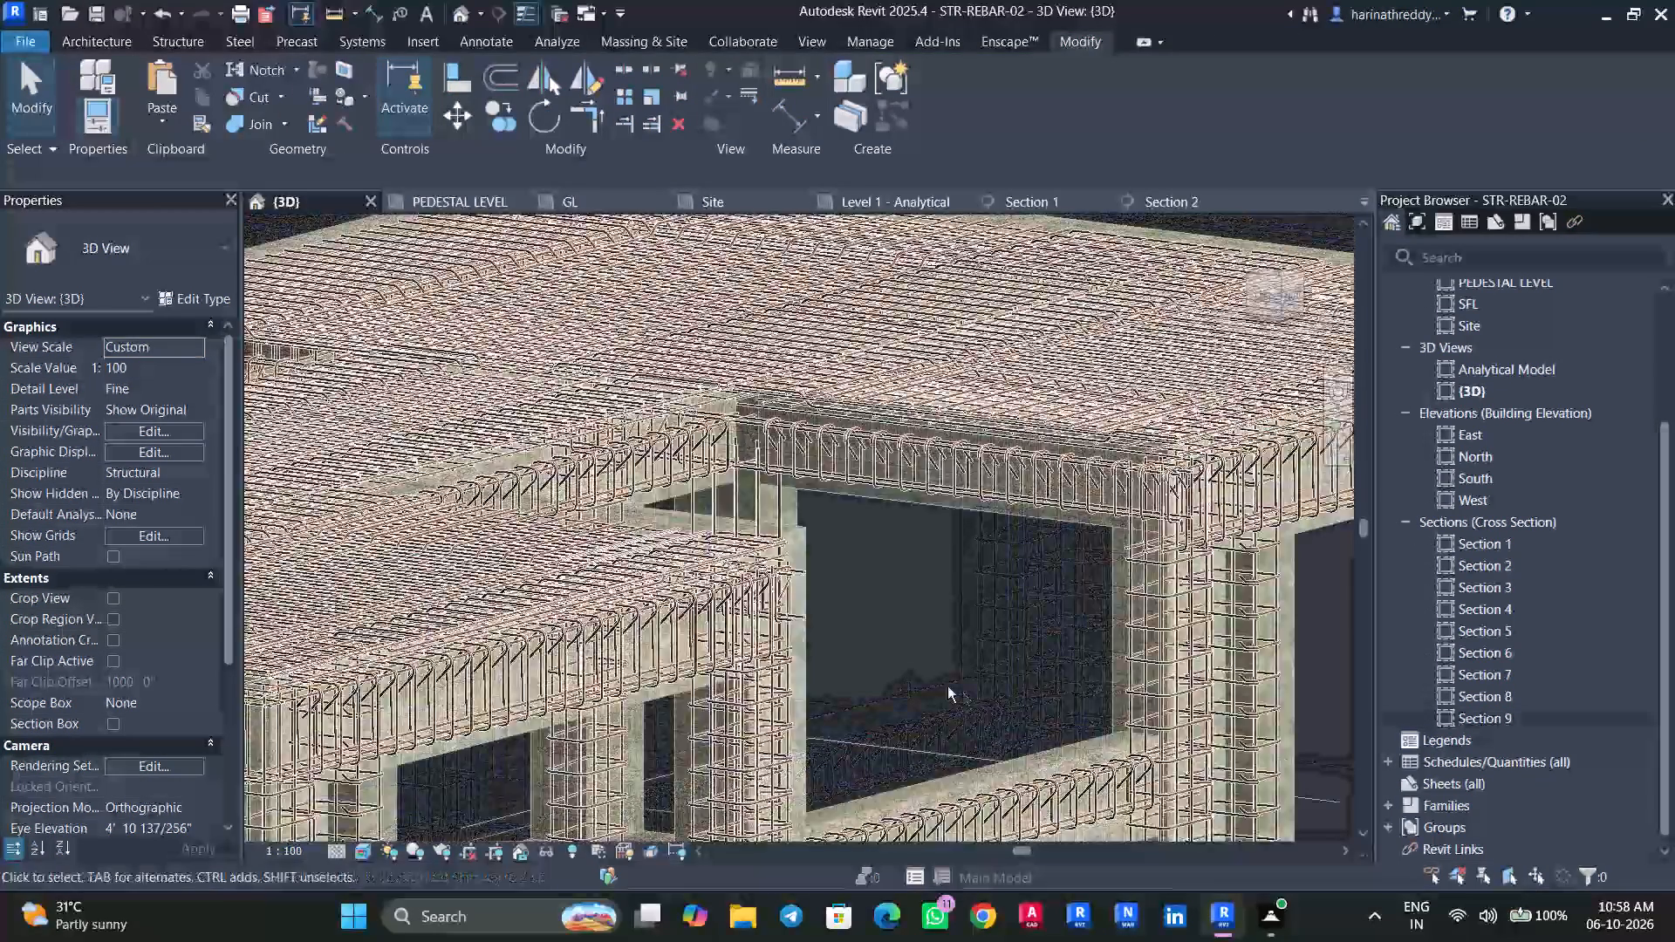
pyautogui.keyDown('shift'); pyautogui.moveTo(947, 686); pyautogui.dragTo(975, 694, button='middle'); pyautogui.keyUp('shift')
pyautogui.moveTo(871, 563); pyautogui.dragTo(1083, 815, button='middle')
pyautogui.scroll(5, 848, 652)
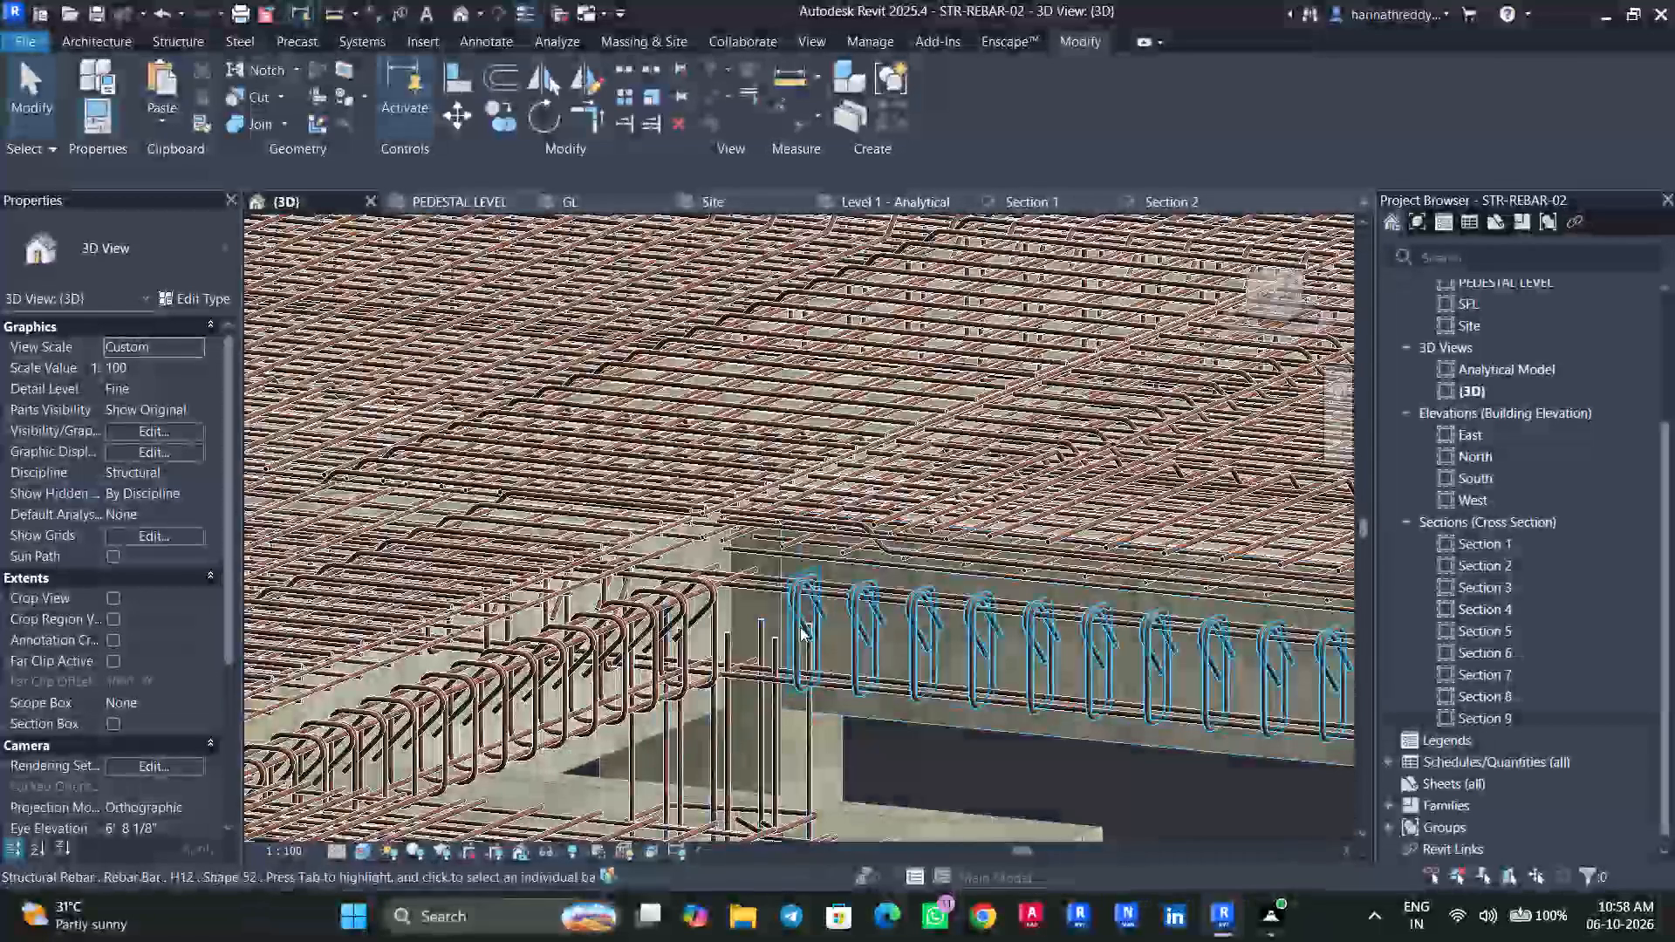
pyautogui.click(800, 627)
pyautogui.scroll(4, 783, 635)
pyautogui.keyDown('shift'); pyautogui.moveTo(804, 674); pyautogui.dragTo(879, 682, button='middle'); pyautogui.keyUp('shift')
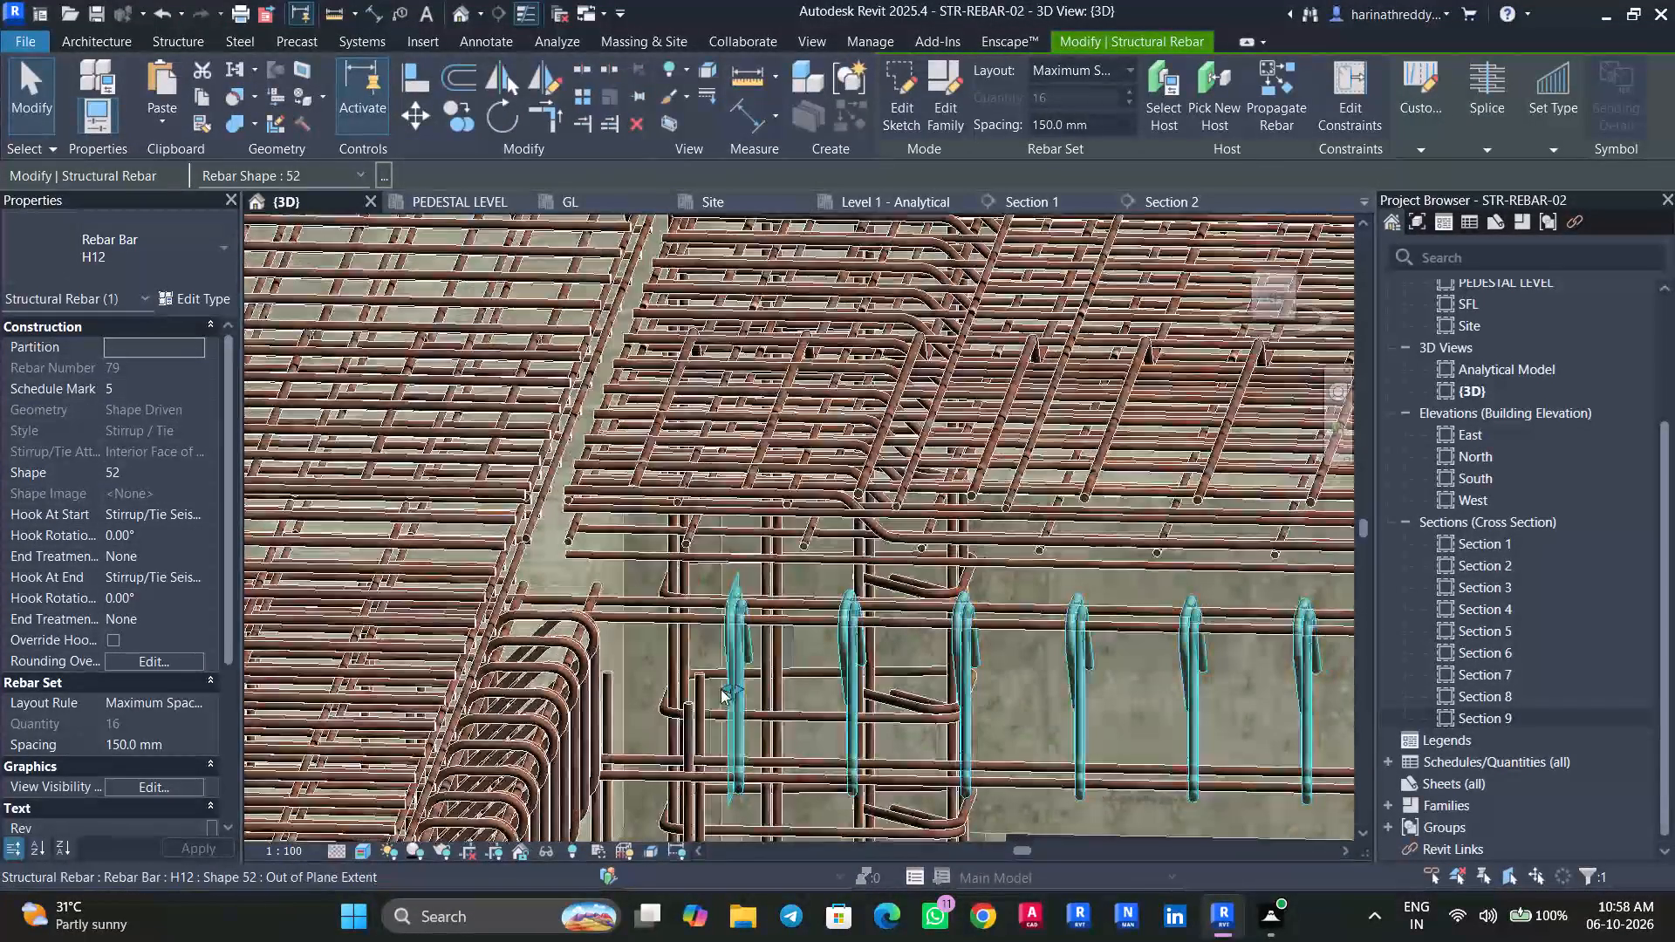
pyautogui.moveTo(723, 686); pyautogui.dragTo(618, 684)
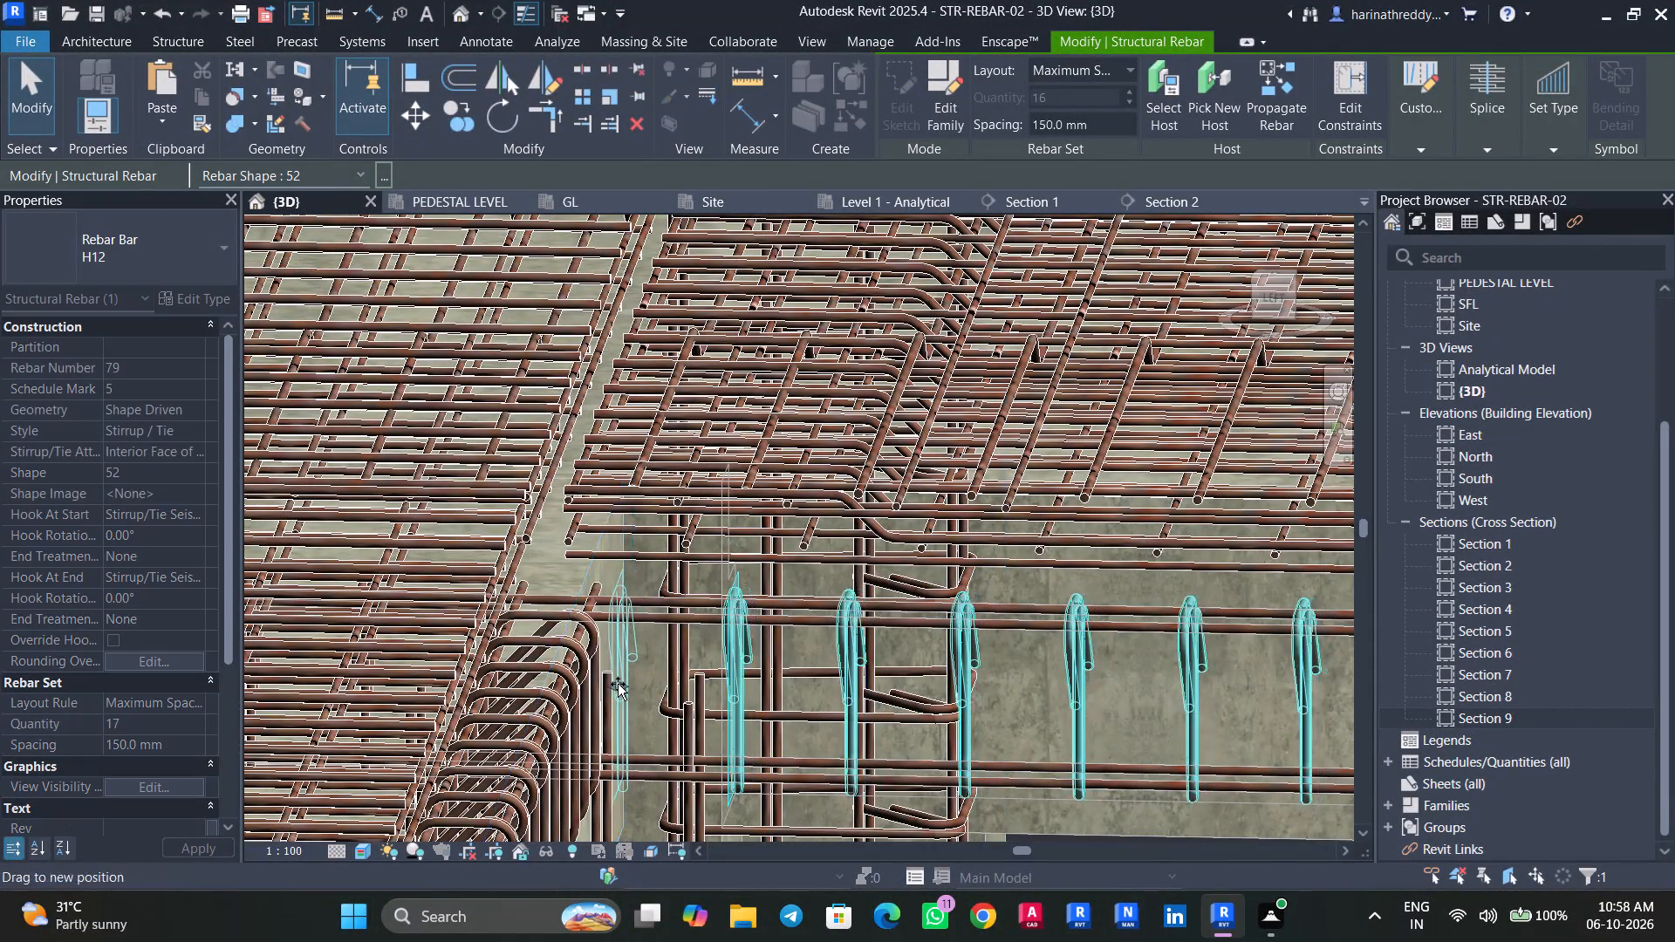
pyautogui.moveTo(618, 684); pyautogui.dragTo(619, 684)
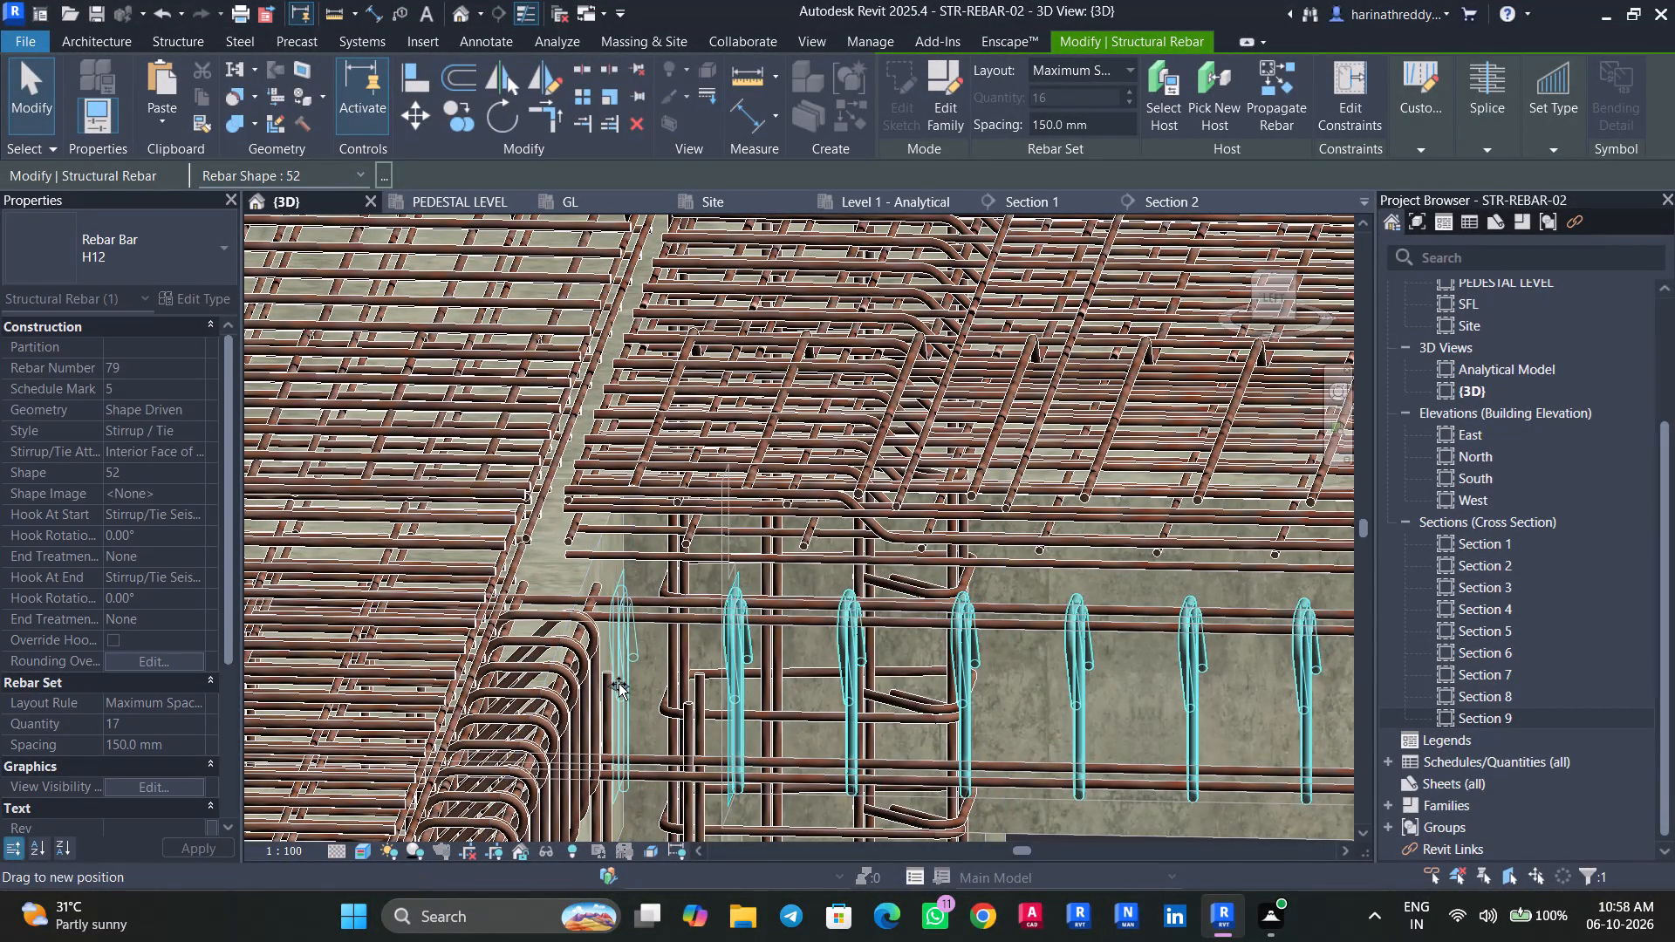
pyautogui.moveTo(619, 684); pyautogui.dragTo(622, 684)
pyautogui.press('Escape')
pyautogui.press('Escape')
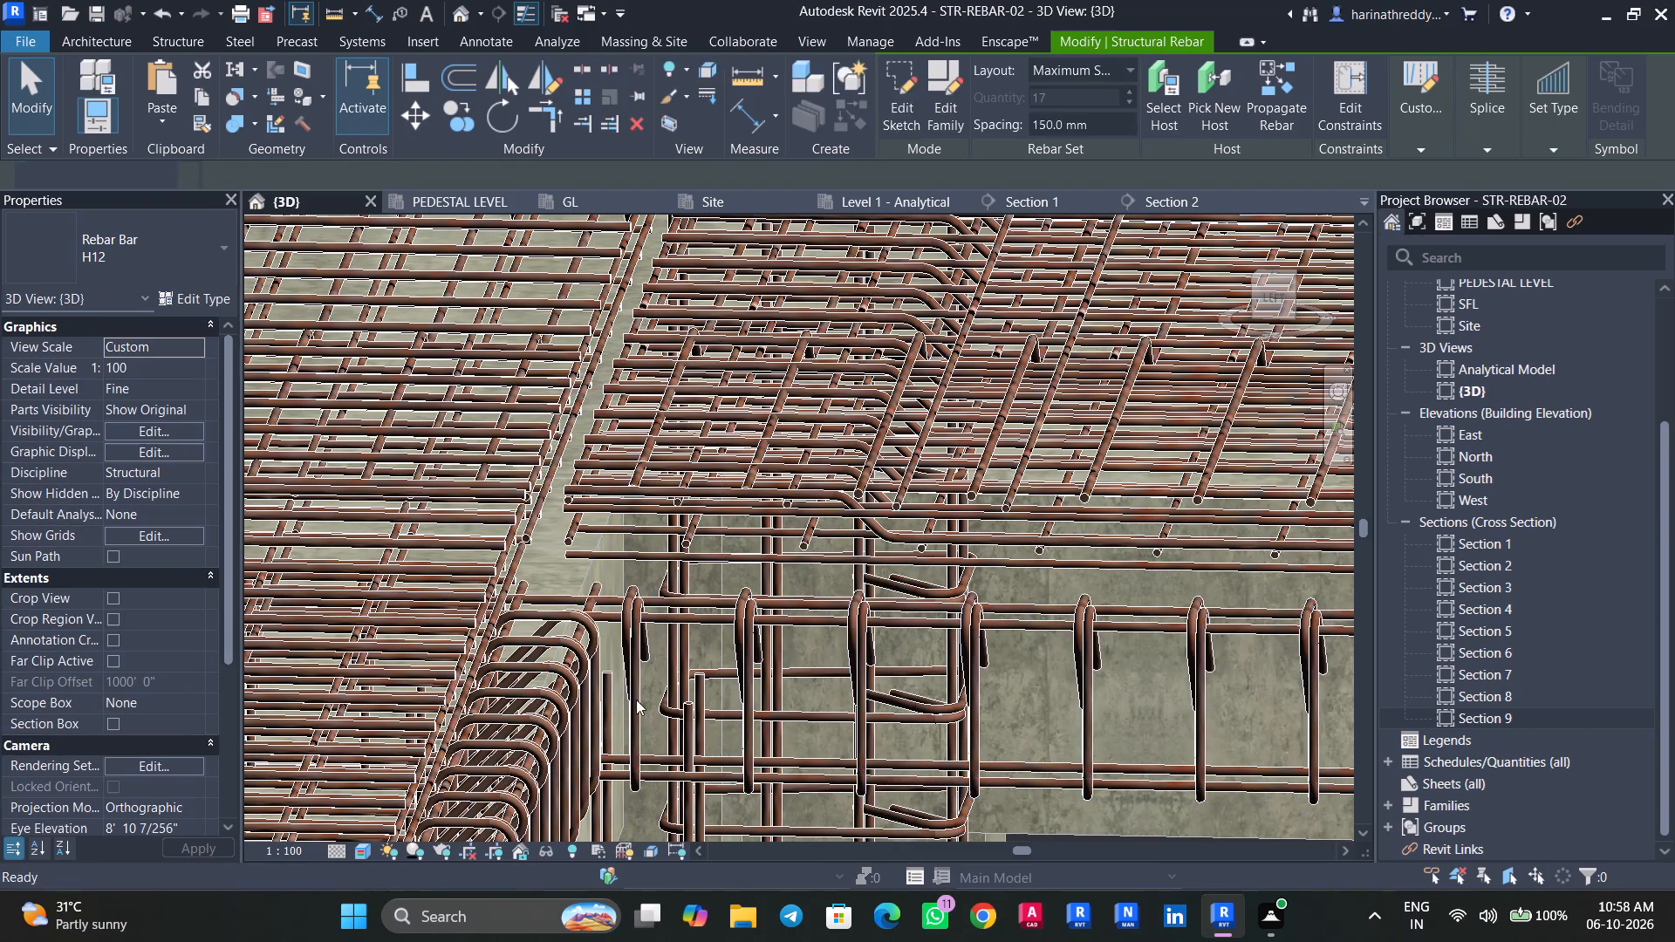
pyautogui.press('Escape')
# From the top view, pull the projecting end of the beam's two-bar H12 set back inside the concrete edge.
pyautogui.scroll(-9, 701, 707)
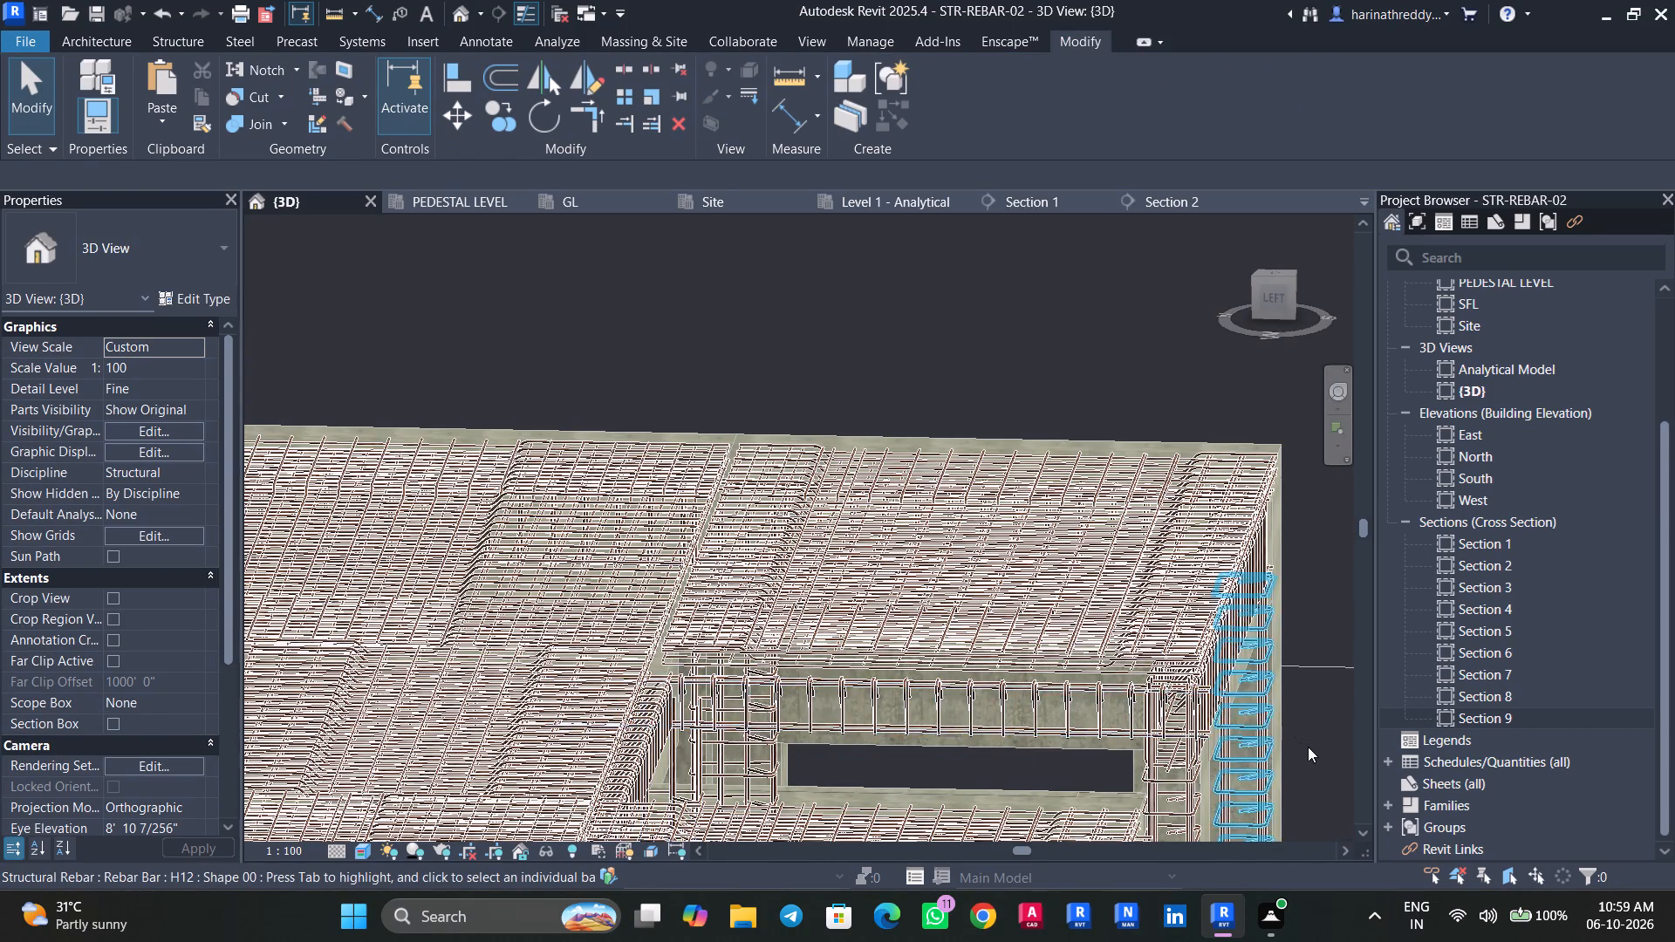
pyautogui.keyDown('shift'); pyautogui.moveTo(1287, 752); pyautogui.dragTo(1309, 939, button='middle'); pyautogui.keyUp('shift')
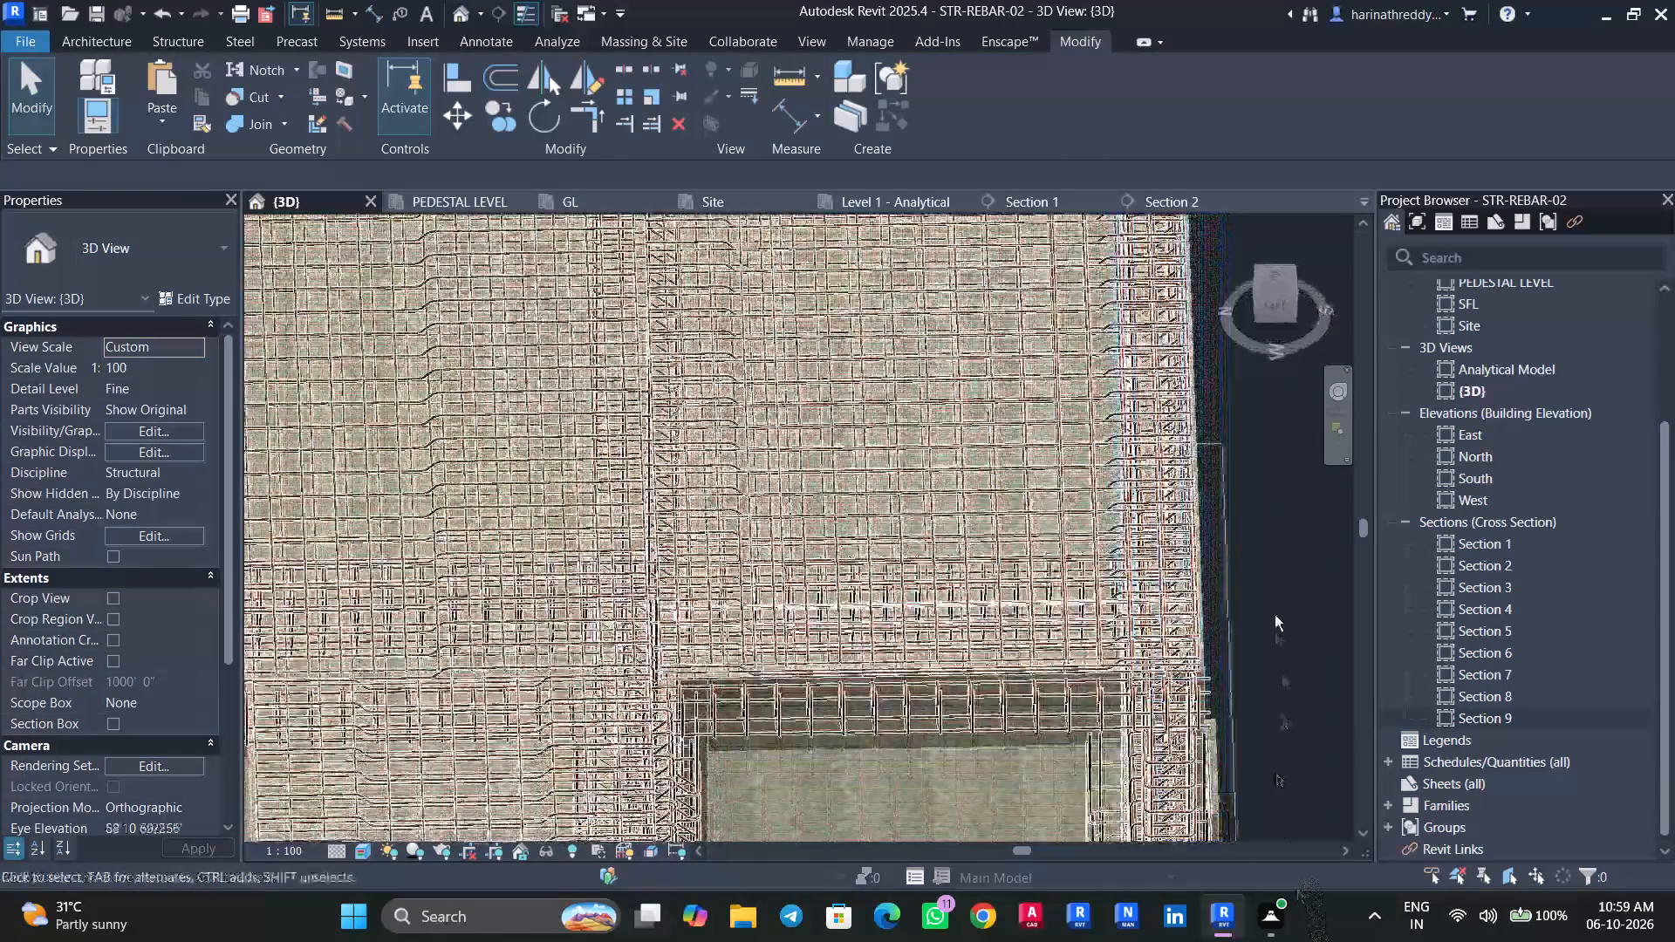
pyautogui.keyDown('shift'); pyautogui.moveTo(1275, 624); pyautogui.dragTo(1280, 890, button='middle'); pyautogui.keyUp('shift')
pyautogui.keyDown('shift'); pyautogui.moveTo(1326, 651); pyautogui.dragTo(1320, 753, button='middle'); pyautogui.keyUp('shift')
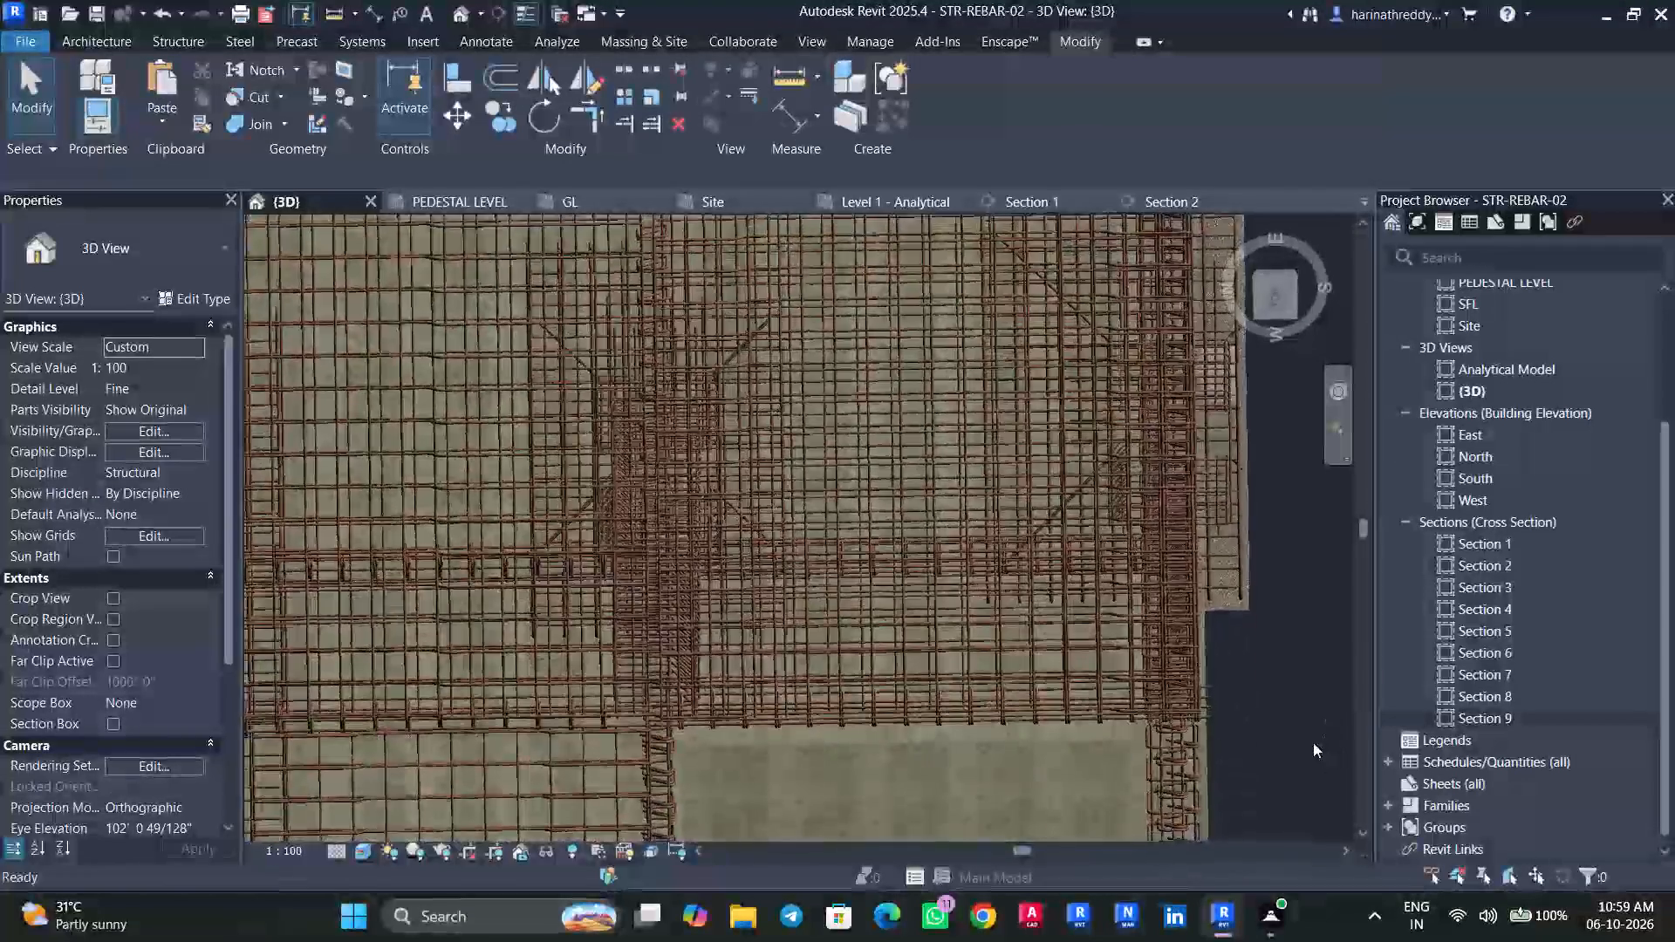
pyautogui.scroll(5, 1207, 694)
pyautogui.click(1207, 702)
pyautogui.scroll(3, 1207, 702)
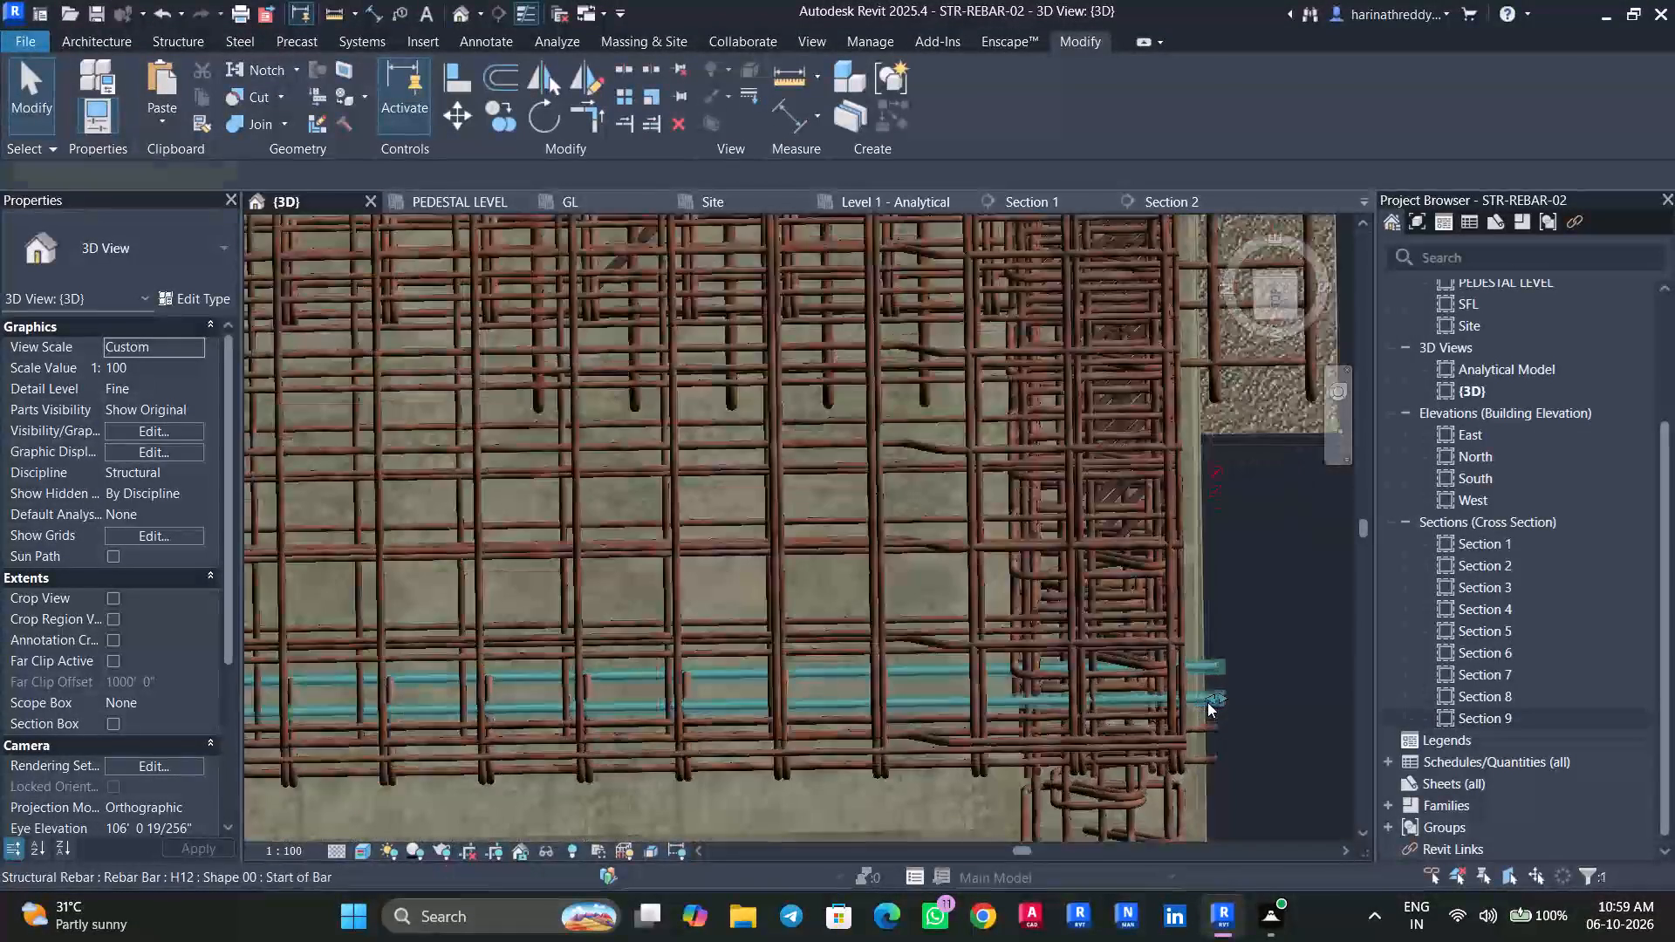
pyautogui.click(1267, 304)
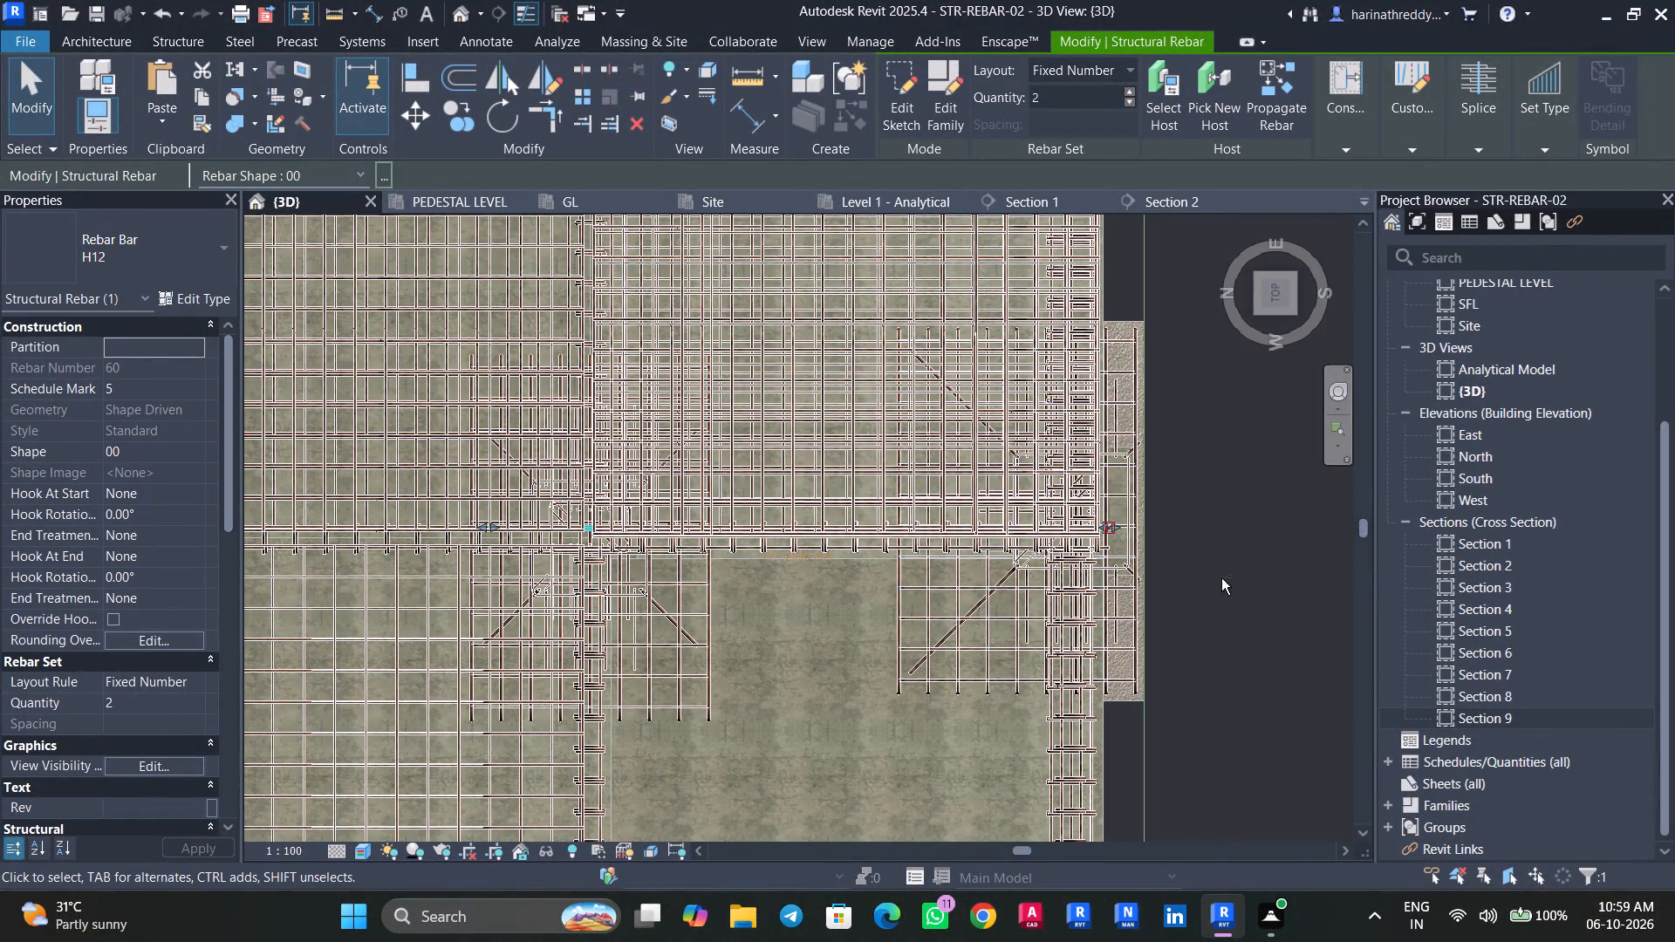
pyautogui.keyDown('shift'); pyautogui.moveTo(1221, 577); pyautogui.dragTo(1219, 610, button='middle'); pyautogui.keyUp('shift')
pyautogui.click(1265, 291)
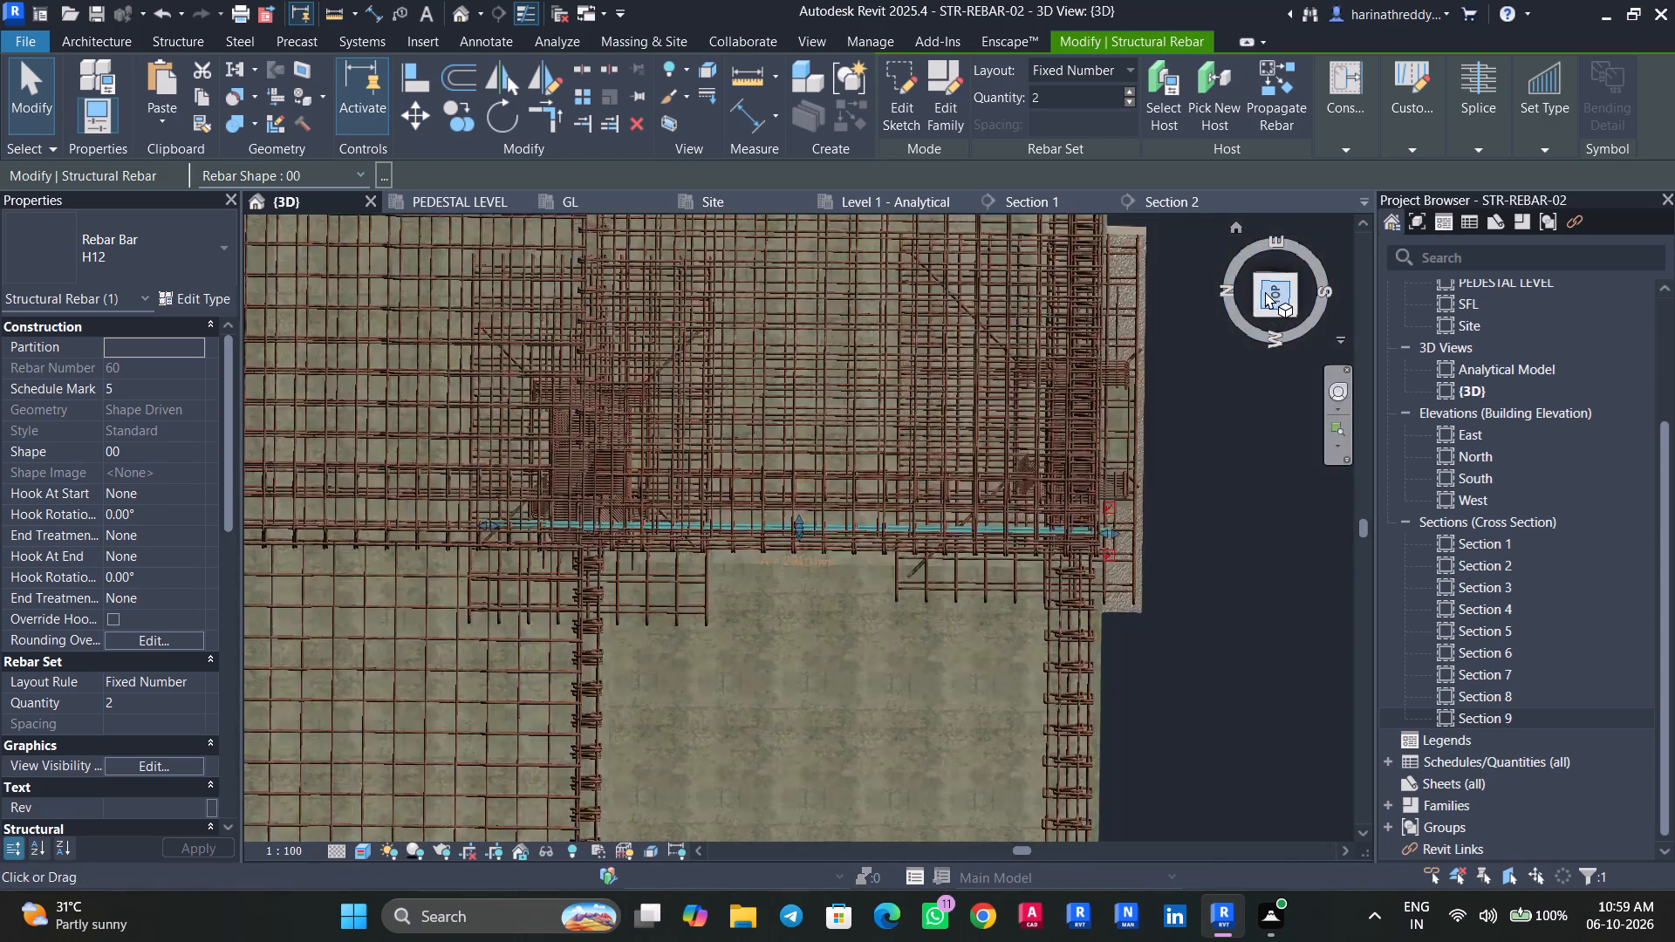
pyautogui.scroll(17, 1111, 519)
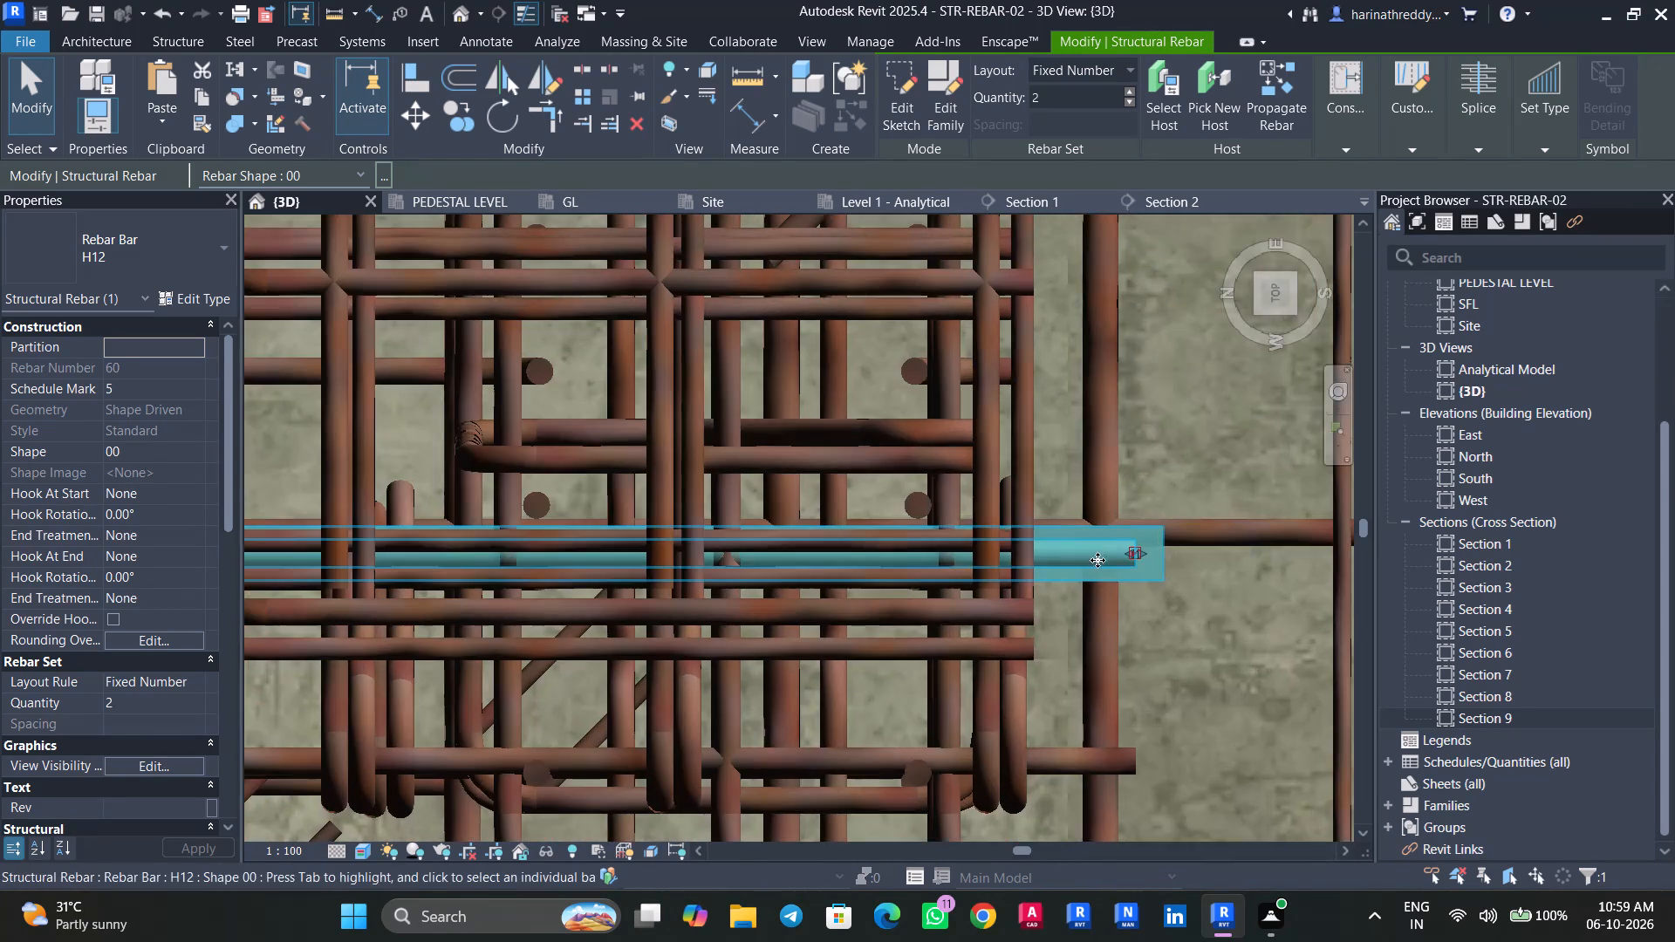
pyautogui.moveTo(1129, 551); pyautogui.dragTo(994, 554)
pyautogui.scroll(-9, 994, 554)
pyautogui.press('Escape')
pyautogui.press('Escape')
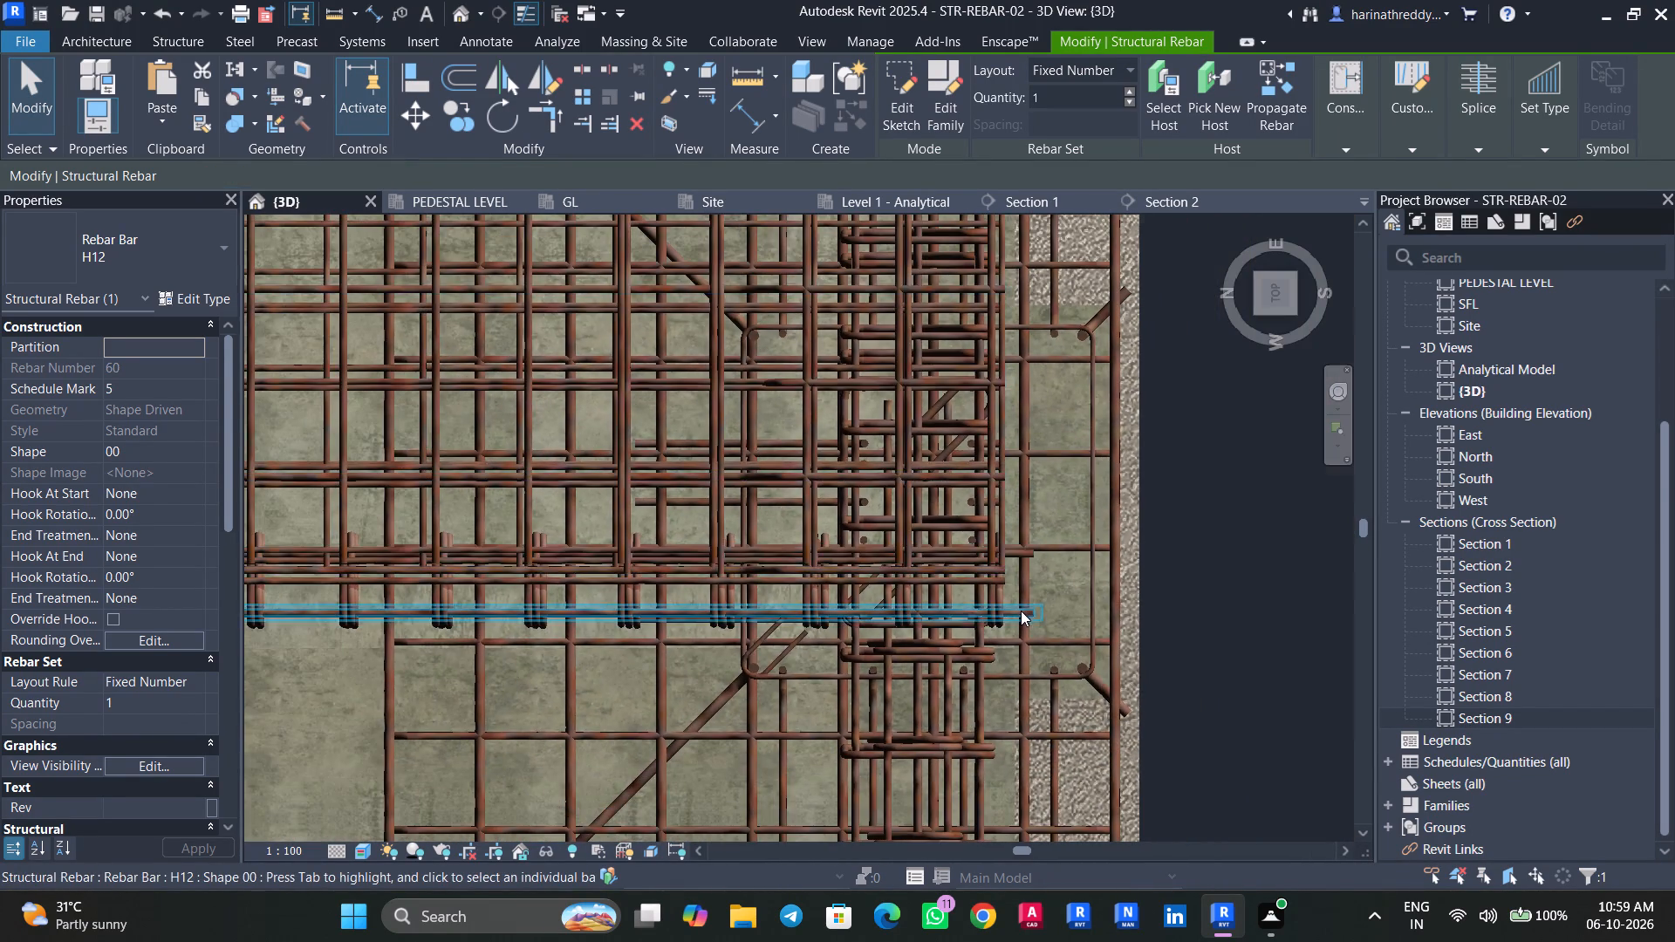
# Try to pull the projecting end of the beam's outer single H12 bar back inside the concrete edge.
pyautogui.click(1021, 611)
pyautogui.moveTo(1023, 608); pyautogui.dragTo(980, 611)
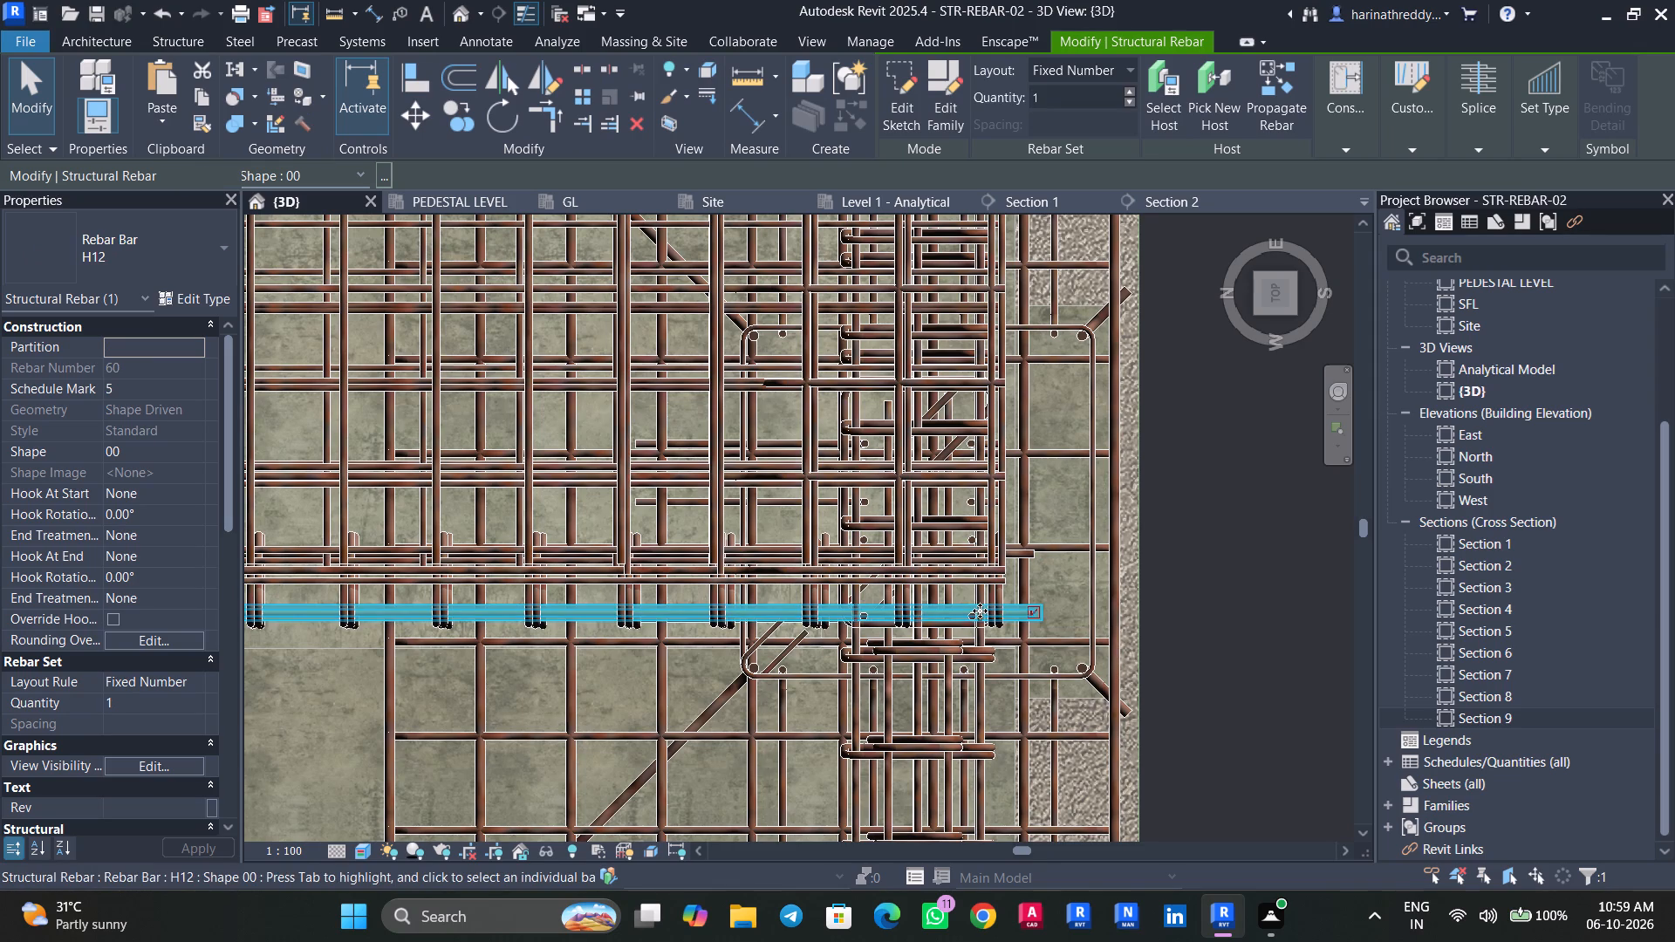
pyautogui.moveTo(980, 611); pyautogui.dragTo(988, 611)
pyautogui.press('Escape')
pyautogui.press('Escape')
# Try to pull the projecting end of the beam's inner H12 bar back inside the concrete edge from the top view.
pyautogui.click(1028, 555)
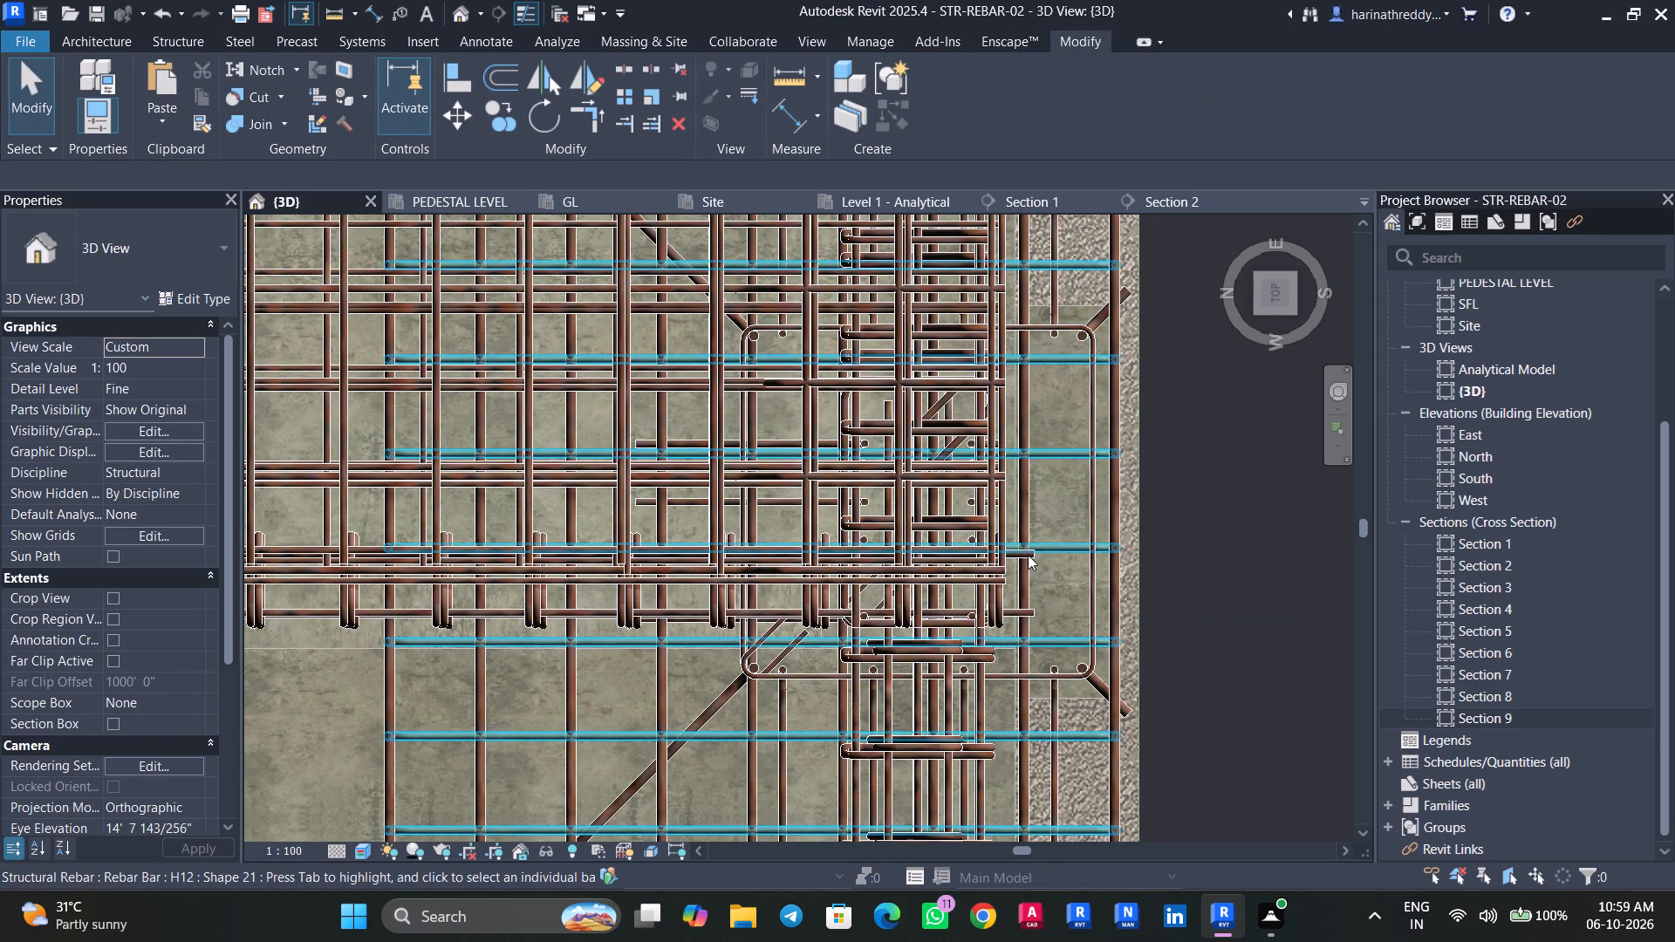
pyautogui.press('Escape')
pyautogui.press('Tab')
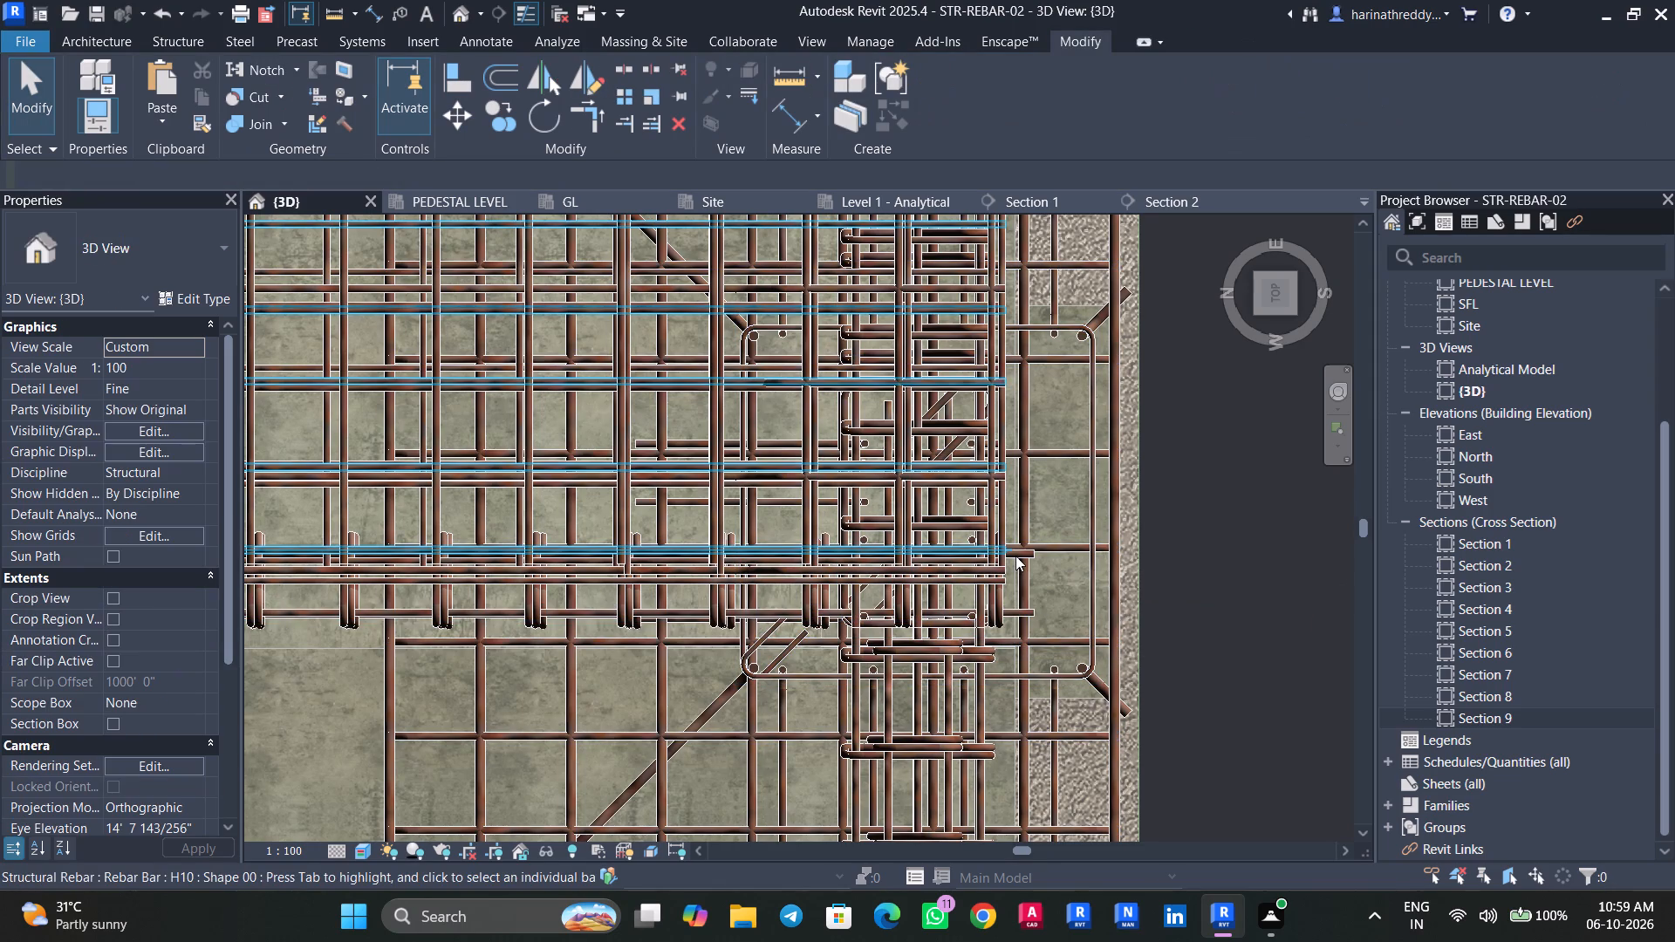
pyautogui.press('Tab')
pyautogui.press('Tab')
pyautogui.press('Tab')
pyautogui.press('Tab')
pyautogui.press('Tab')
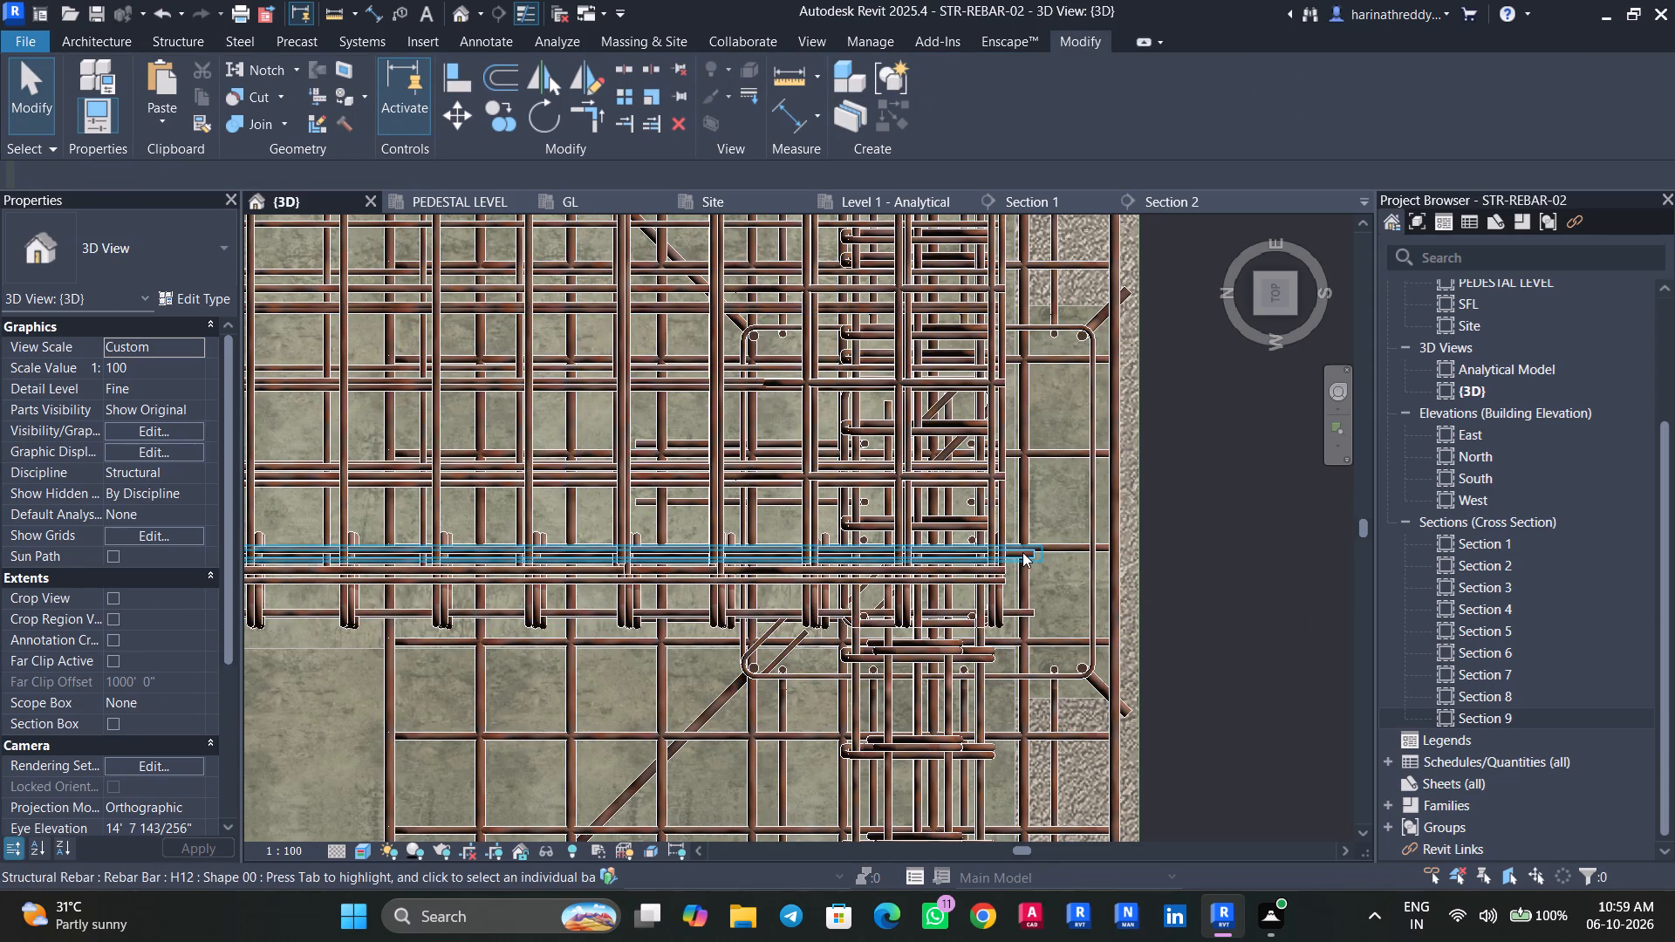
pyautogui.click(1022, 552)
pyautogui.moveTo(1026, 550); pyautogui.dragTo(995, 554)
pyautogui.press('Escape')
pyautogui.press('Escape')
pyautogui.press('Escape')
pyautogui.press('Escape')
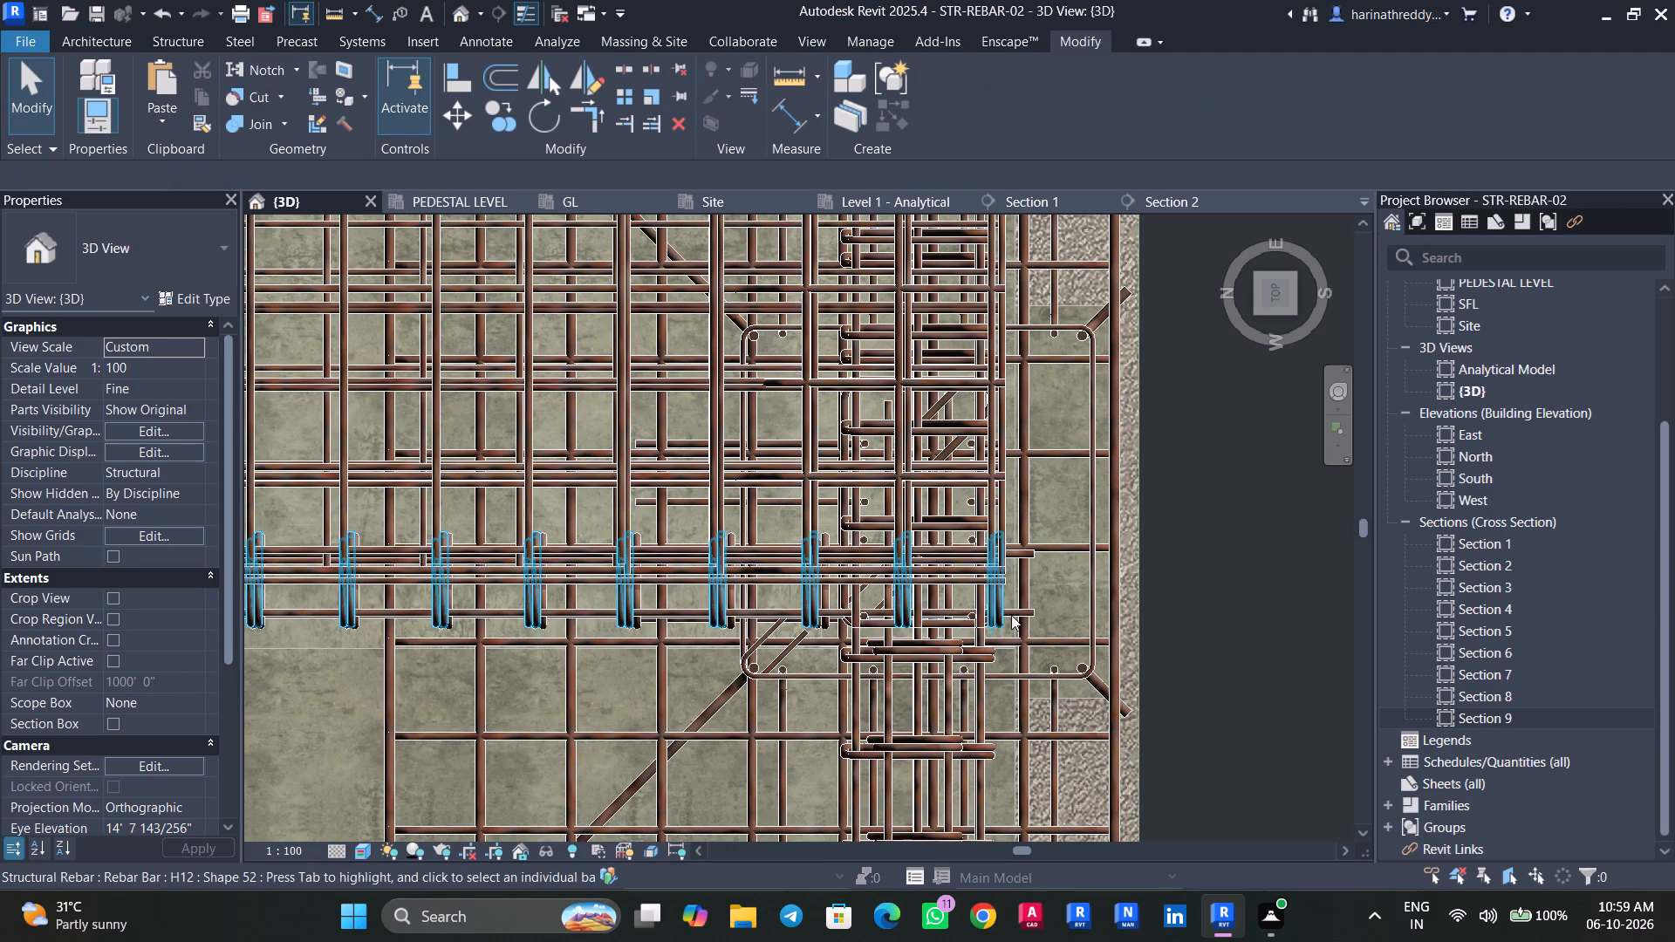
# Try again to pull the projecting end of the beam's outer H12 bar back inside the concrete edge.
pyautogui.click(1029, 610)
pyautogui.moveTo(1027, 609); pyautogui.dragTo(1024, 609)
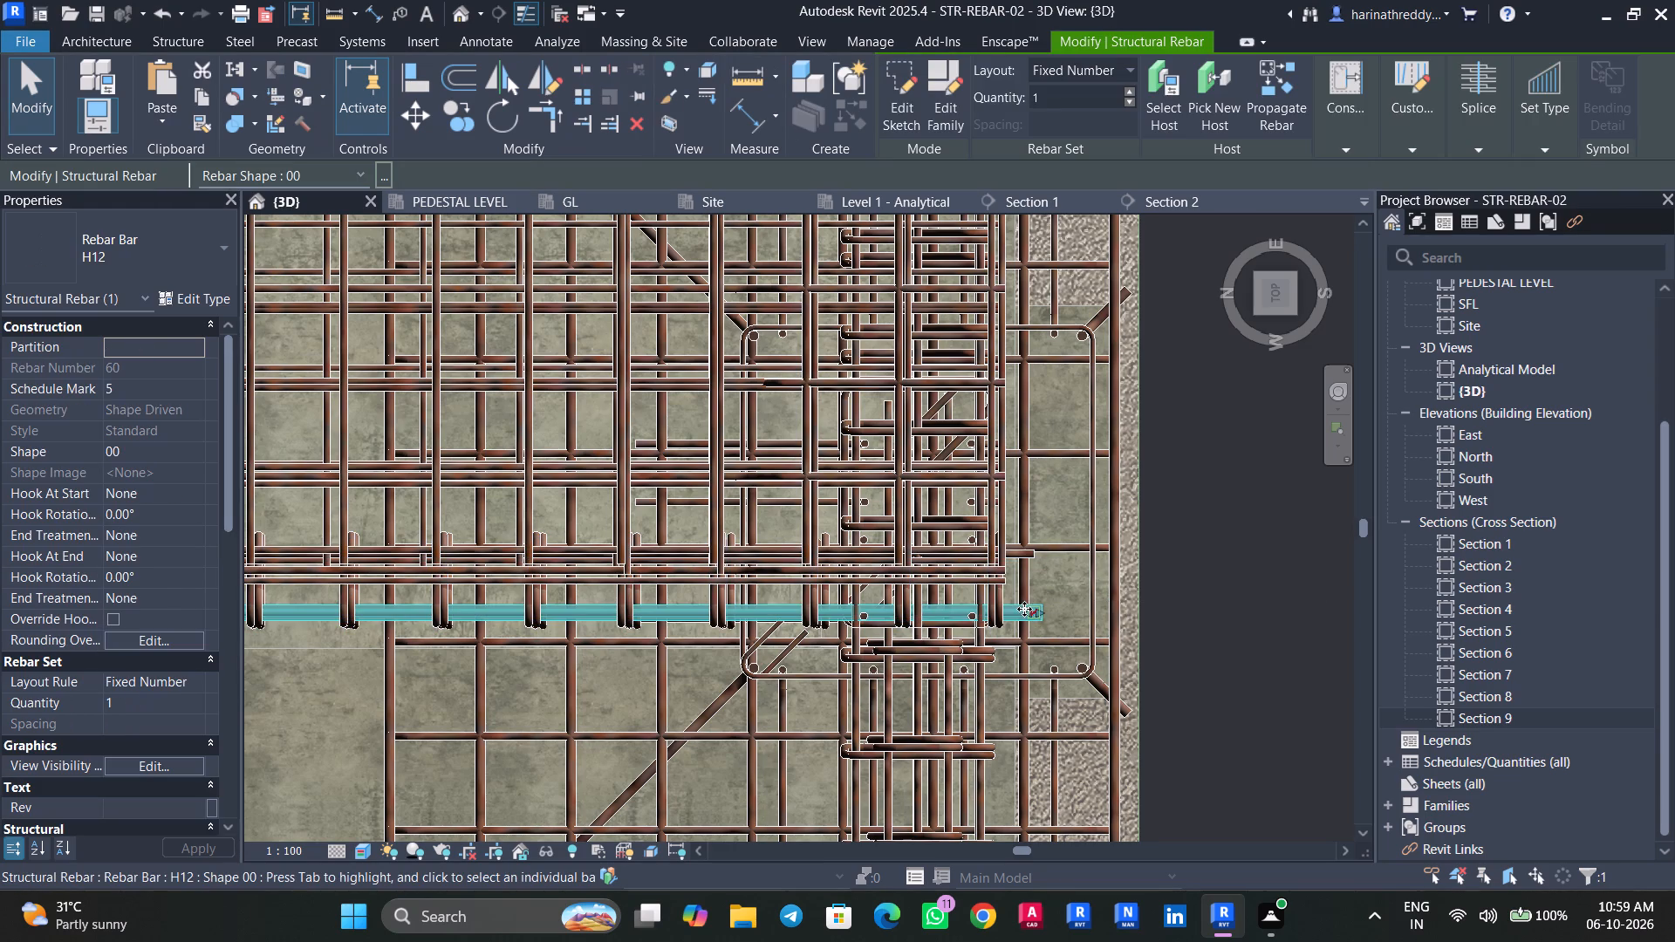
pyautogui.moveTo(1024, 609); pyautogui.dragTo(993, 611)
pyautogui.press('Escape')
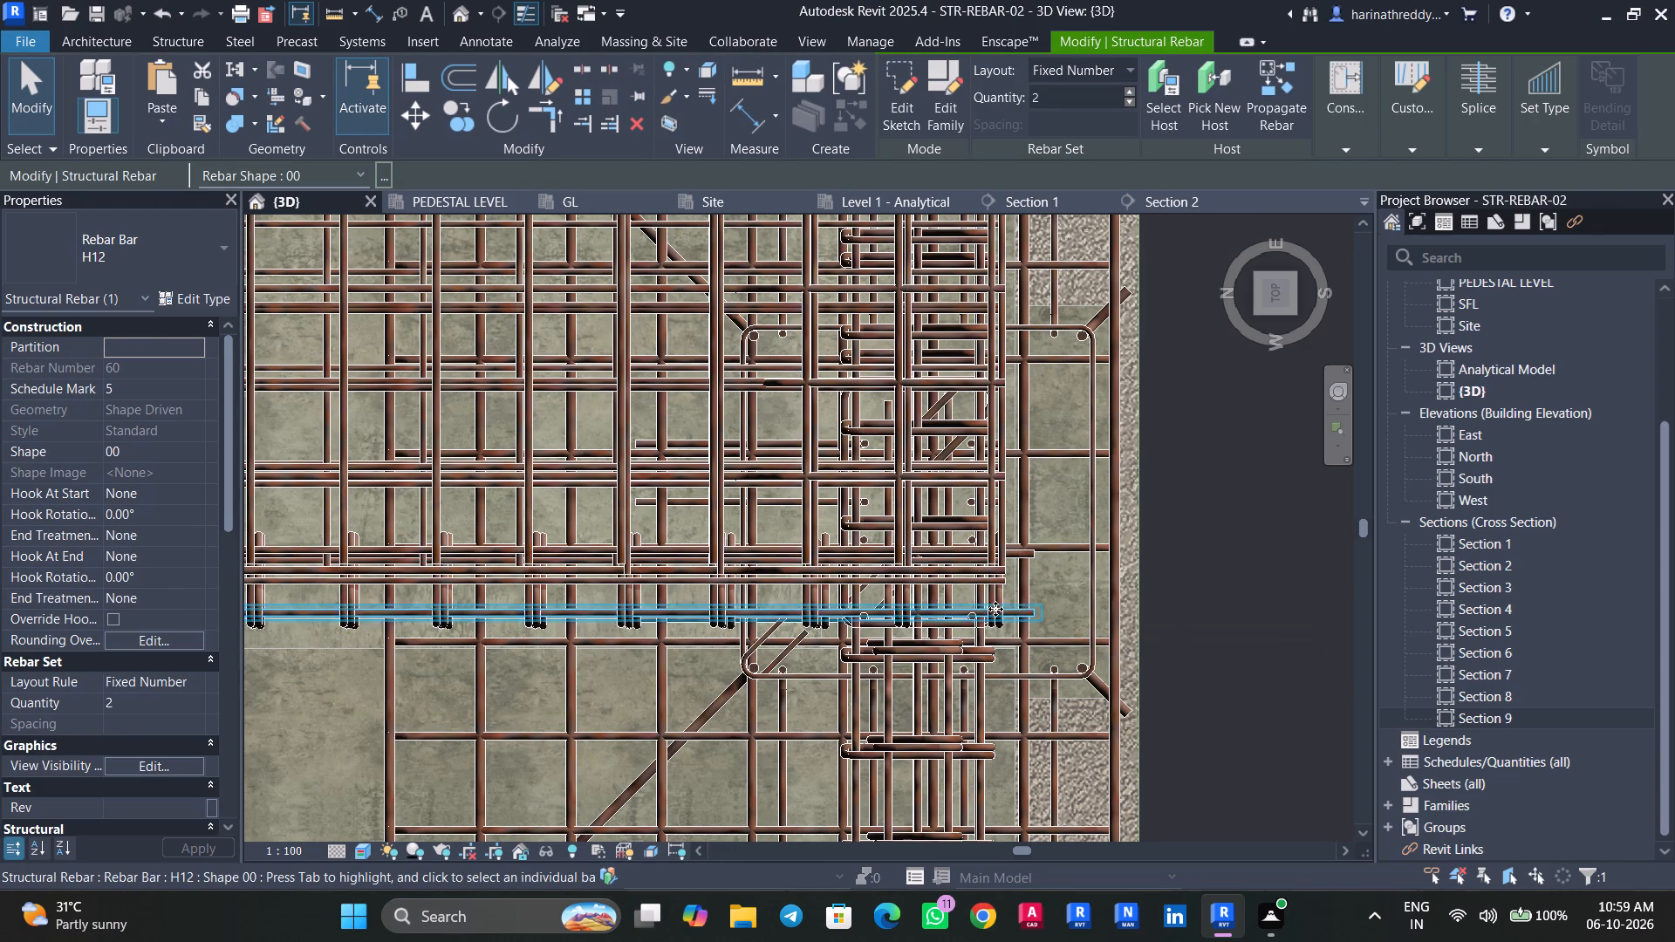
# From the building's left side, pull the projecting end of the beam's outer two-bar H12 set back inside the column concrete.
pyautogui.keyDown('shift'); pyautogui.moveTo(1167, 606); pyautogui.dragTo(1166, 379, button='middle'); pyautogui.keyUp('shift')
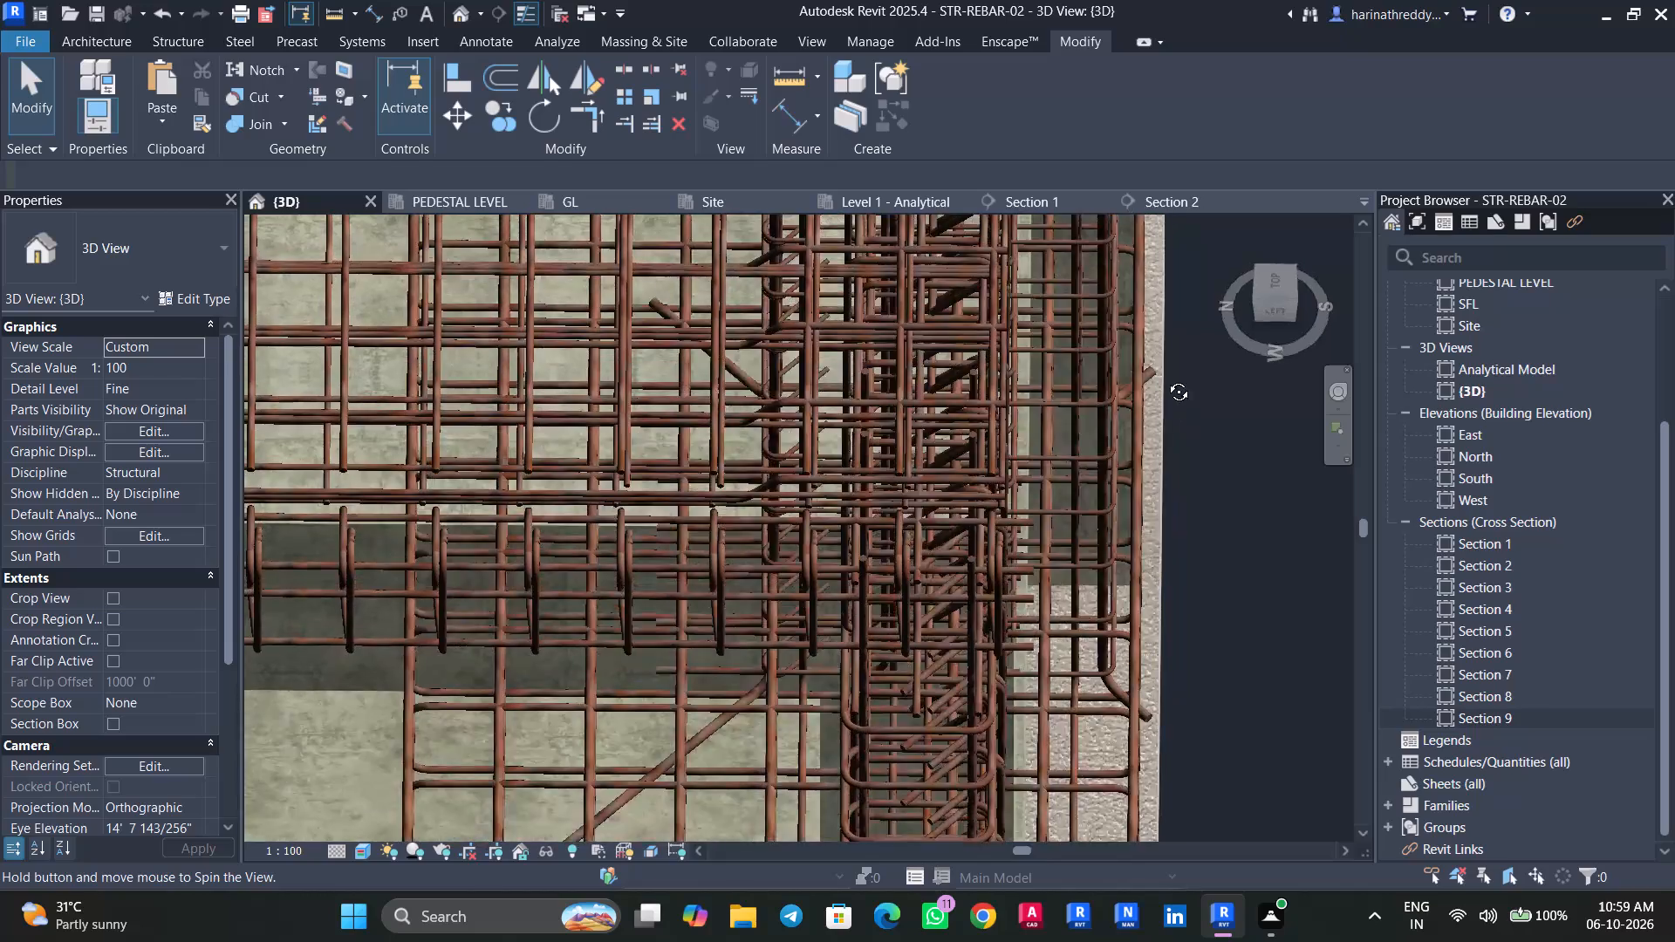
pyautogui.keyDown('shift'); pyautogui.moveTo(1166, 379); pyautogui.dragTo(1161, 107, button='middle'); pyautogui.keyUp('shift')
pyautogui.keyDown('shift'); pyautogui.moveTo(1150, 461); pyautogui.dragTo(1164, 422, button='middle'); pyautogui.keyUp('shift')
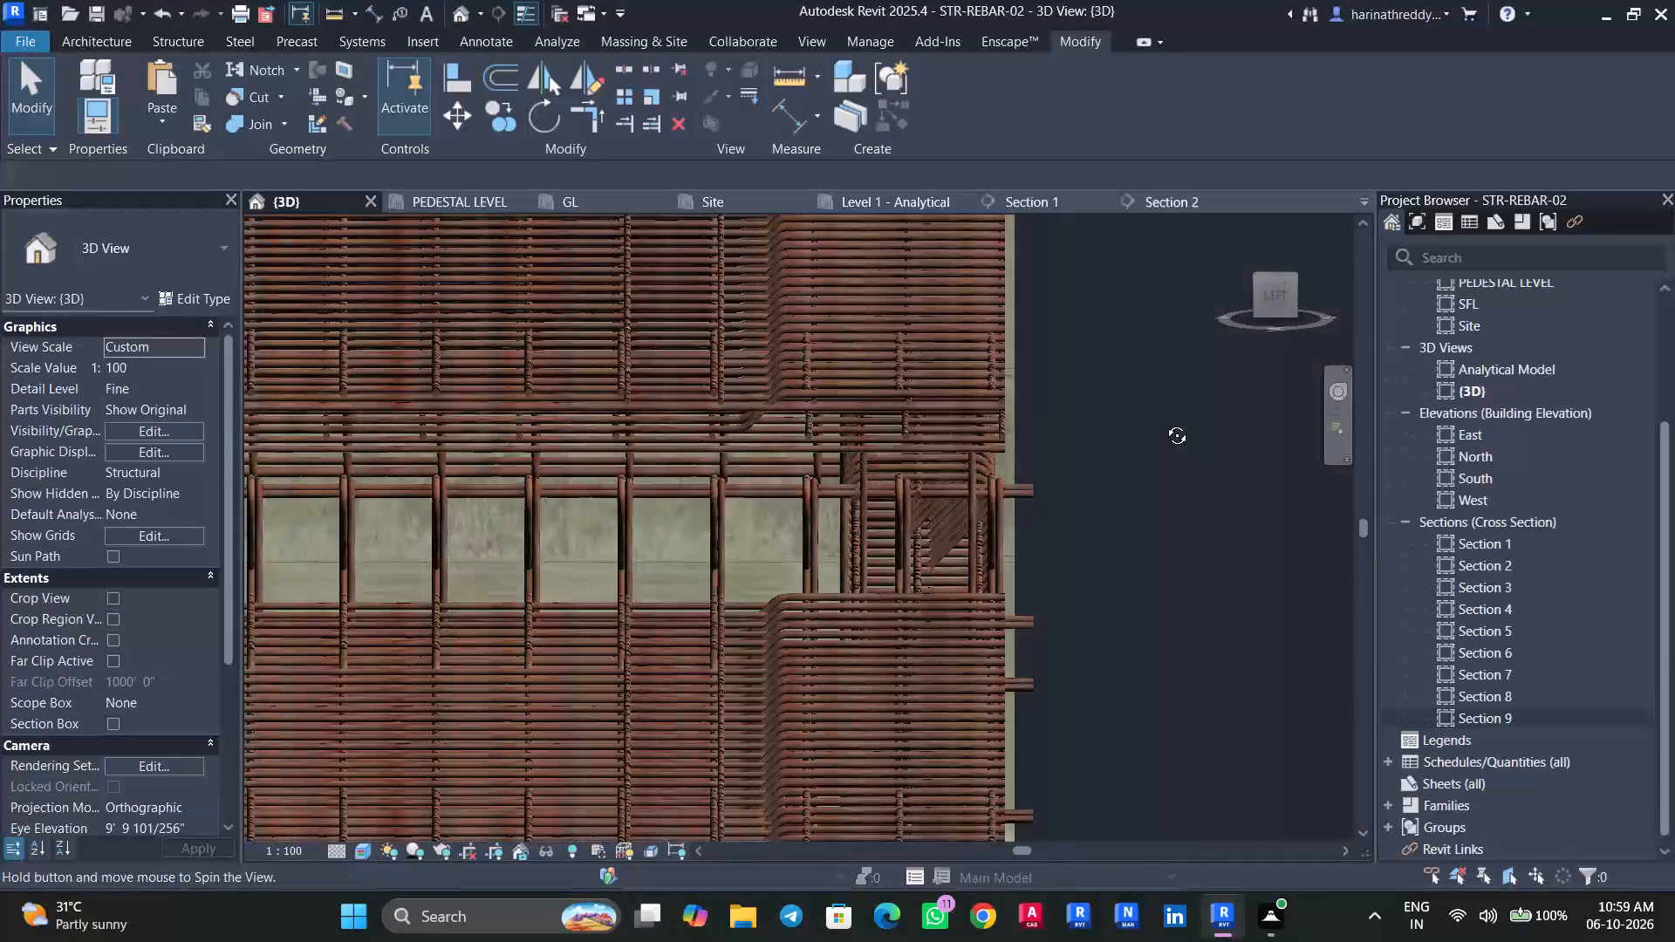
pyautogui.keyDown('shift'); pyautogui.moveTo(1164, 422); pyautogui.dragTo(1148, 475, button='middle'); pyautogui.keyUp('shift')
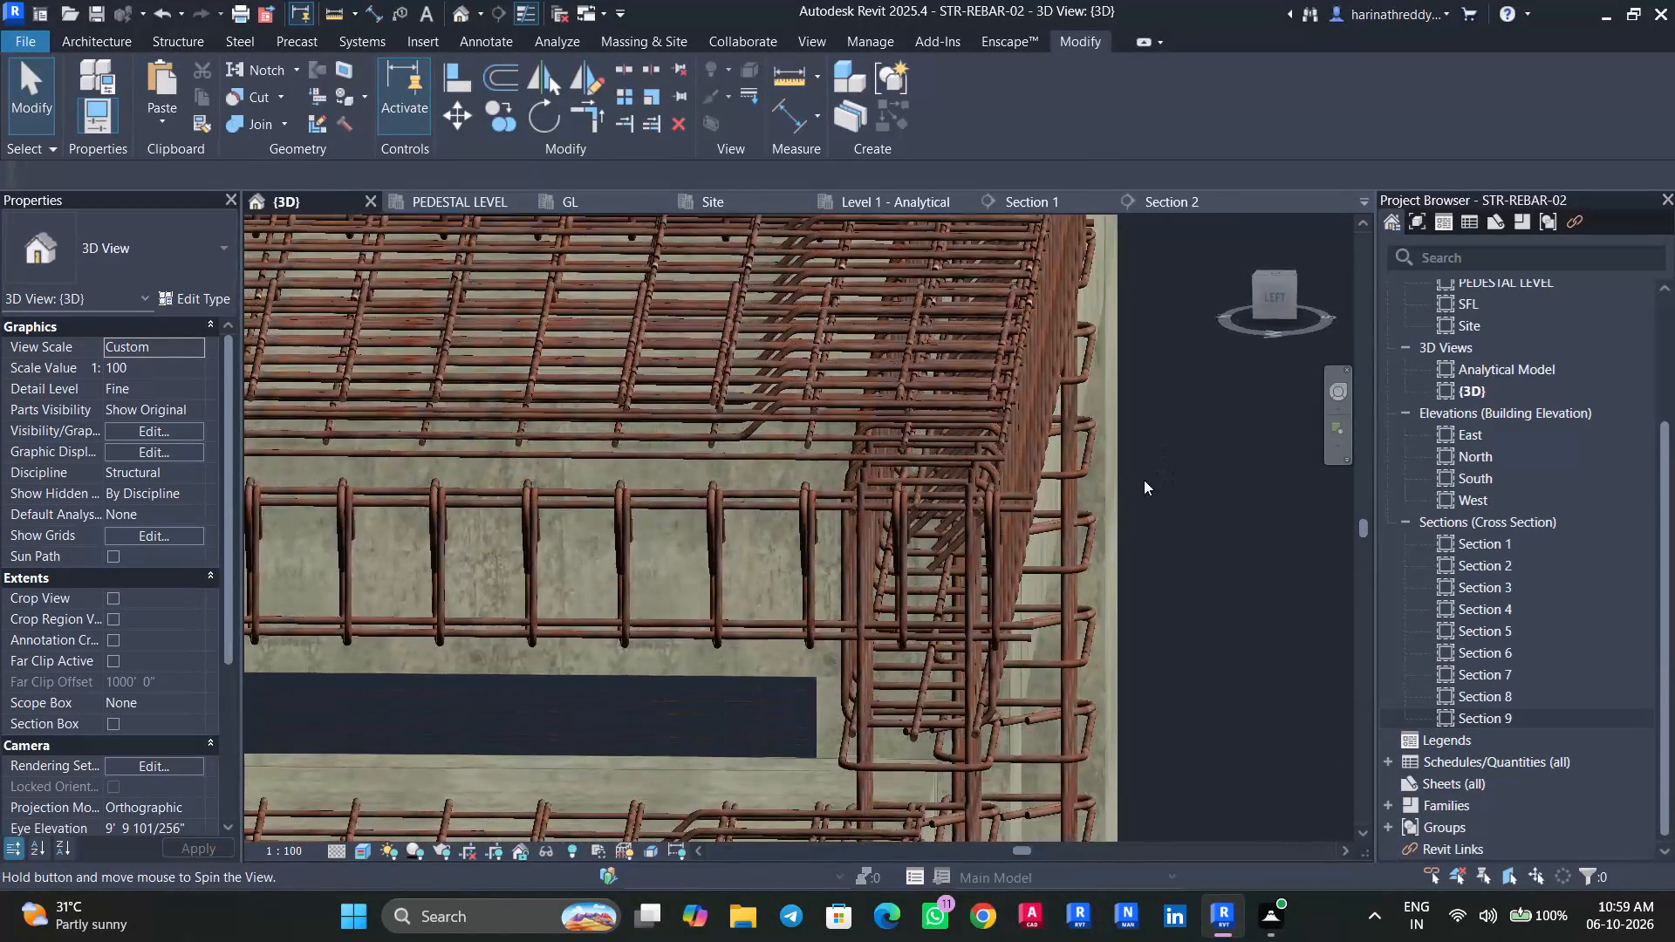
pyautogui.click(1022, 505)
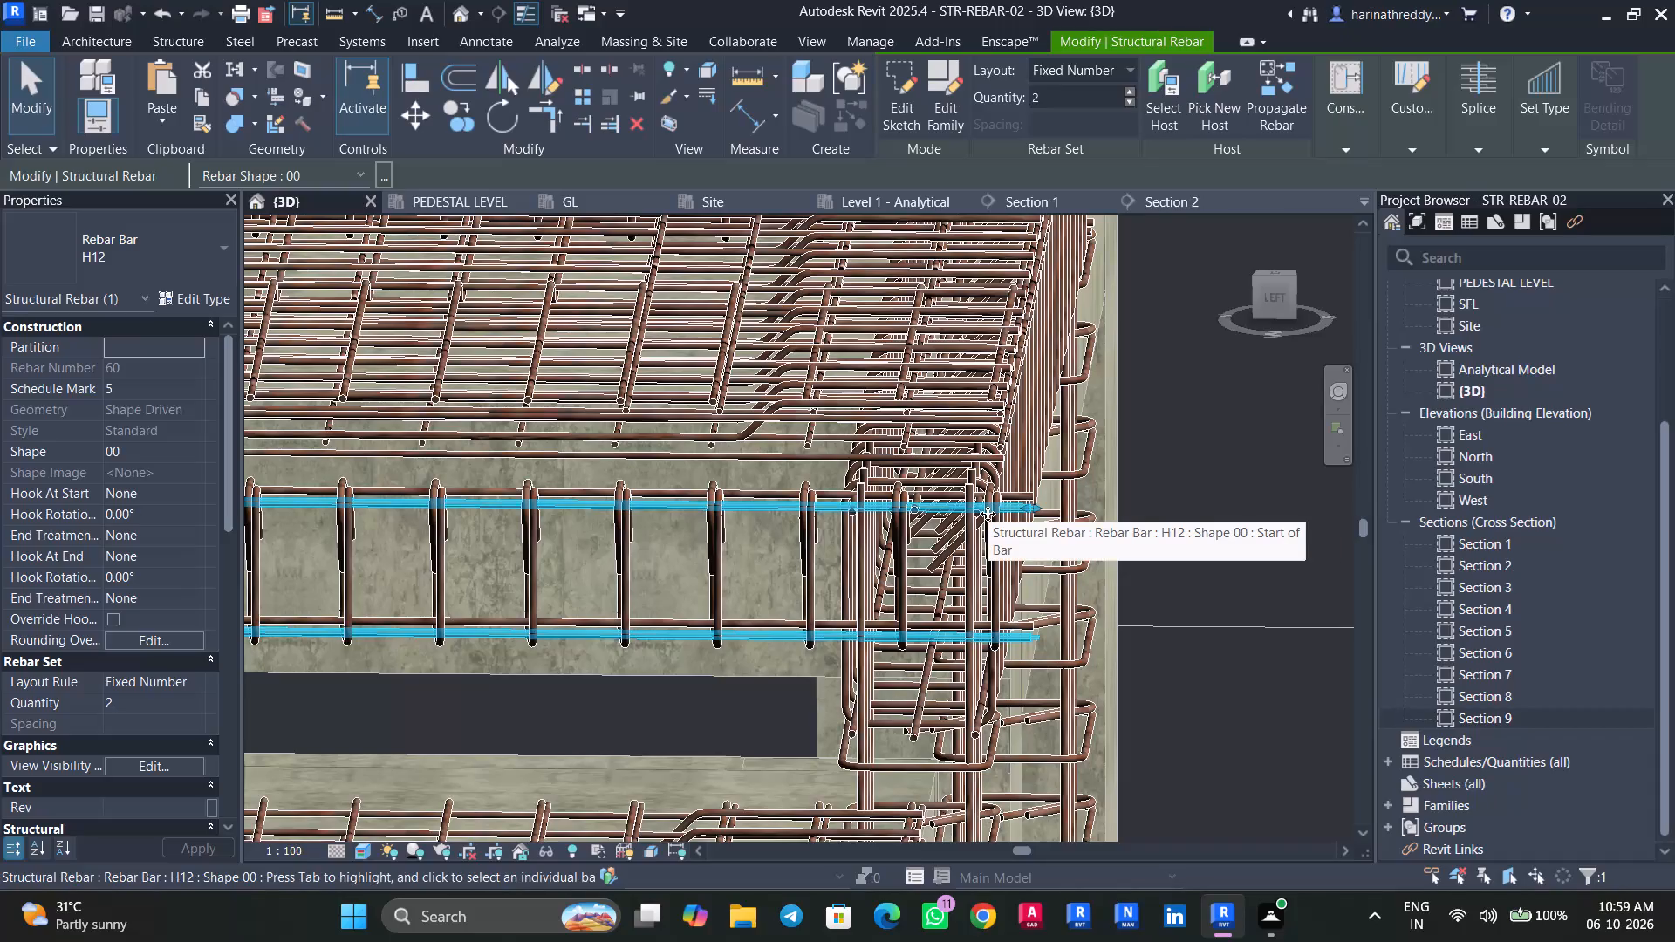
pyautogui.scroll(-4, 987, 516)
pyautogui.keyDown('shift'); pyautogui.moveTo(988, 520); pyautogui.dragTo(819, 563, button='middle'); pyautogui.keyUp('shift')
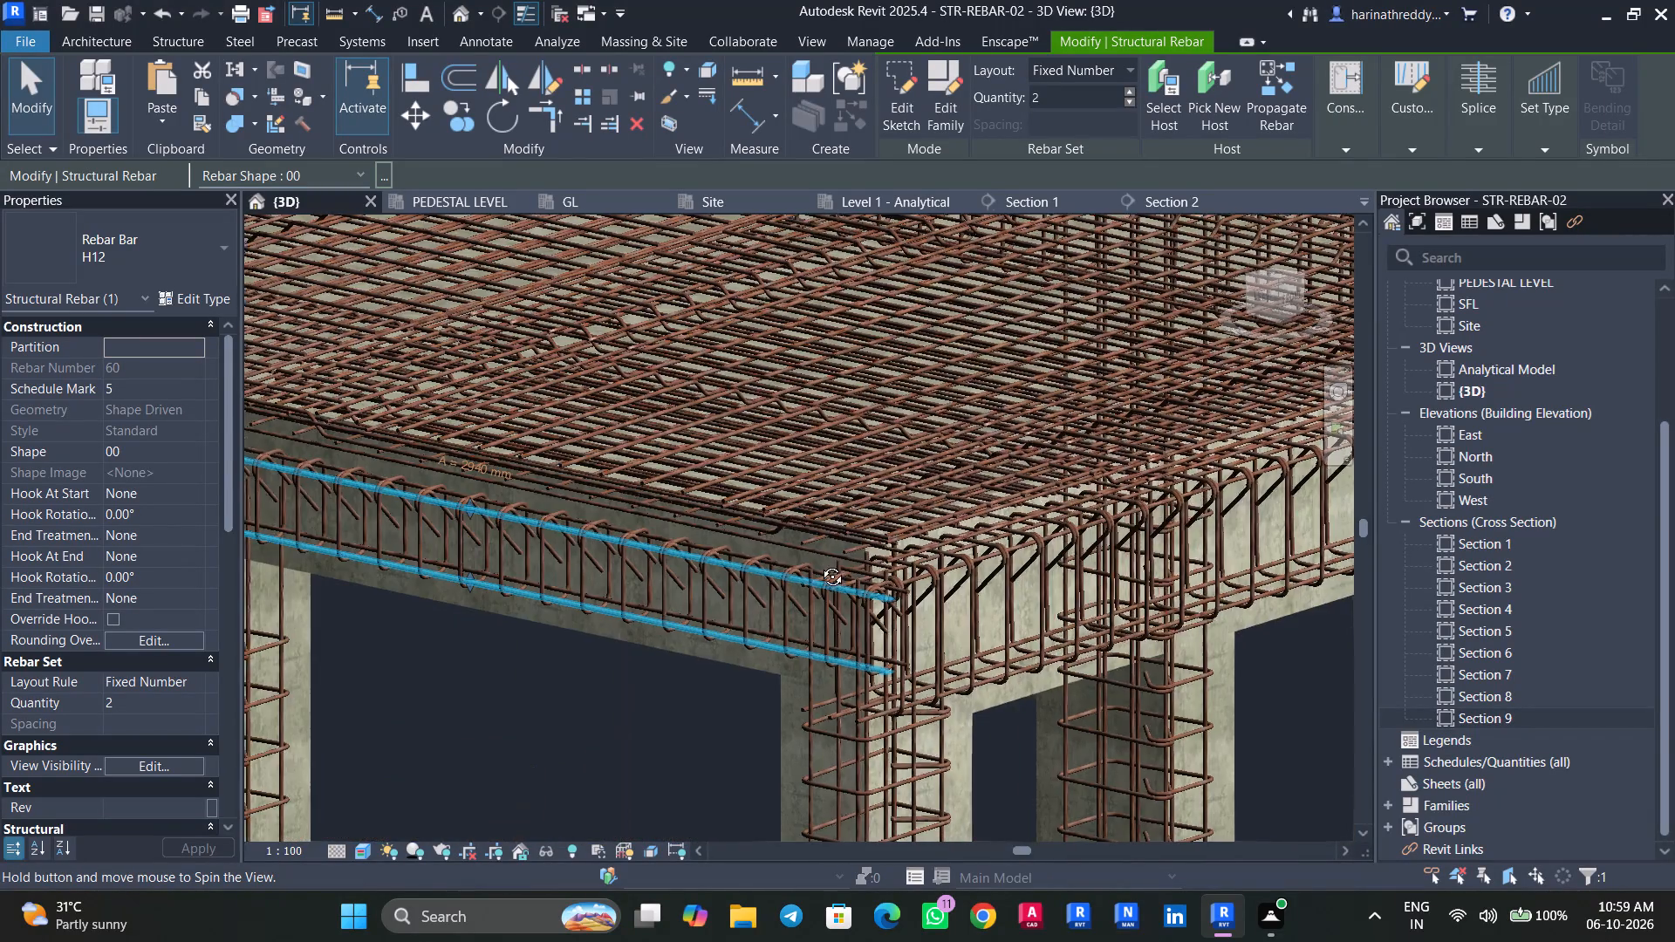
pyautogui.keyDown('shift'); pyautogui.moveTo(819, 563); pyautogui.dragTo(713, 600, button='middle'); pyautogui.keyUp('shift')
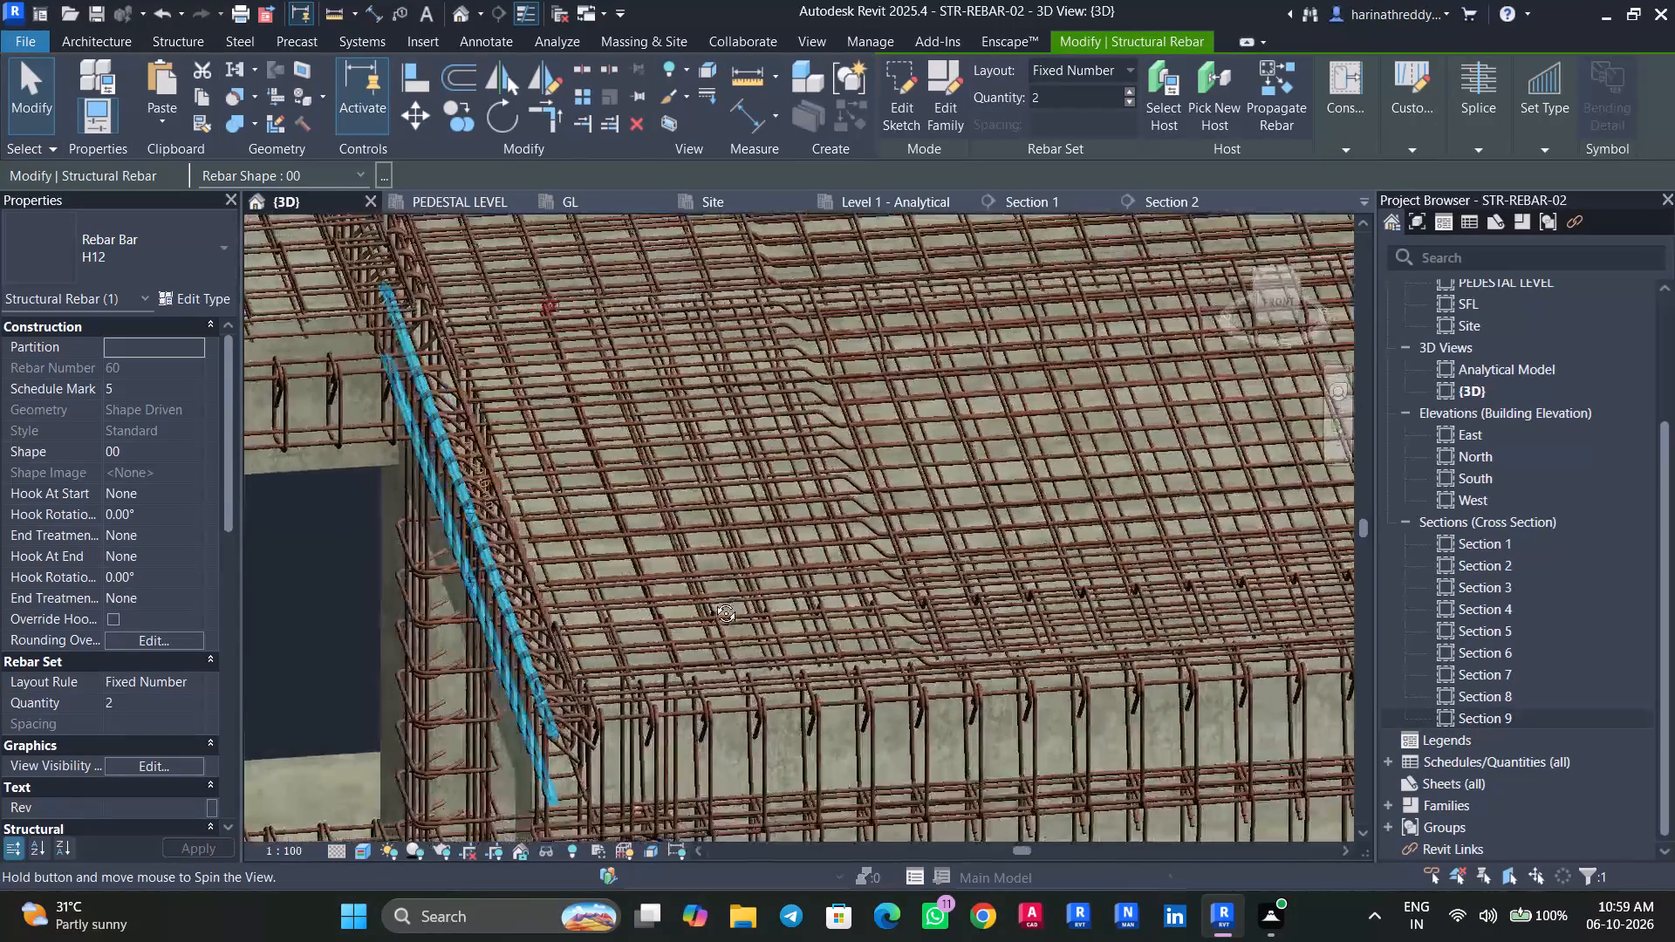
pyautogui.keyDown('shift'); pyautogui.moveTo(713, 600); pyautogui.dragTo(986, 552, button='middle'); pyautogui.keyUp('shift')
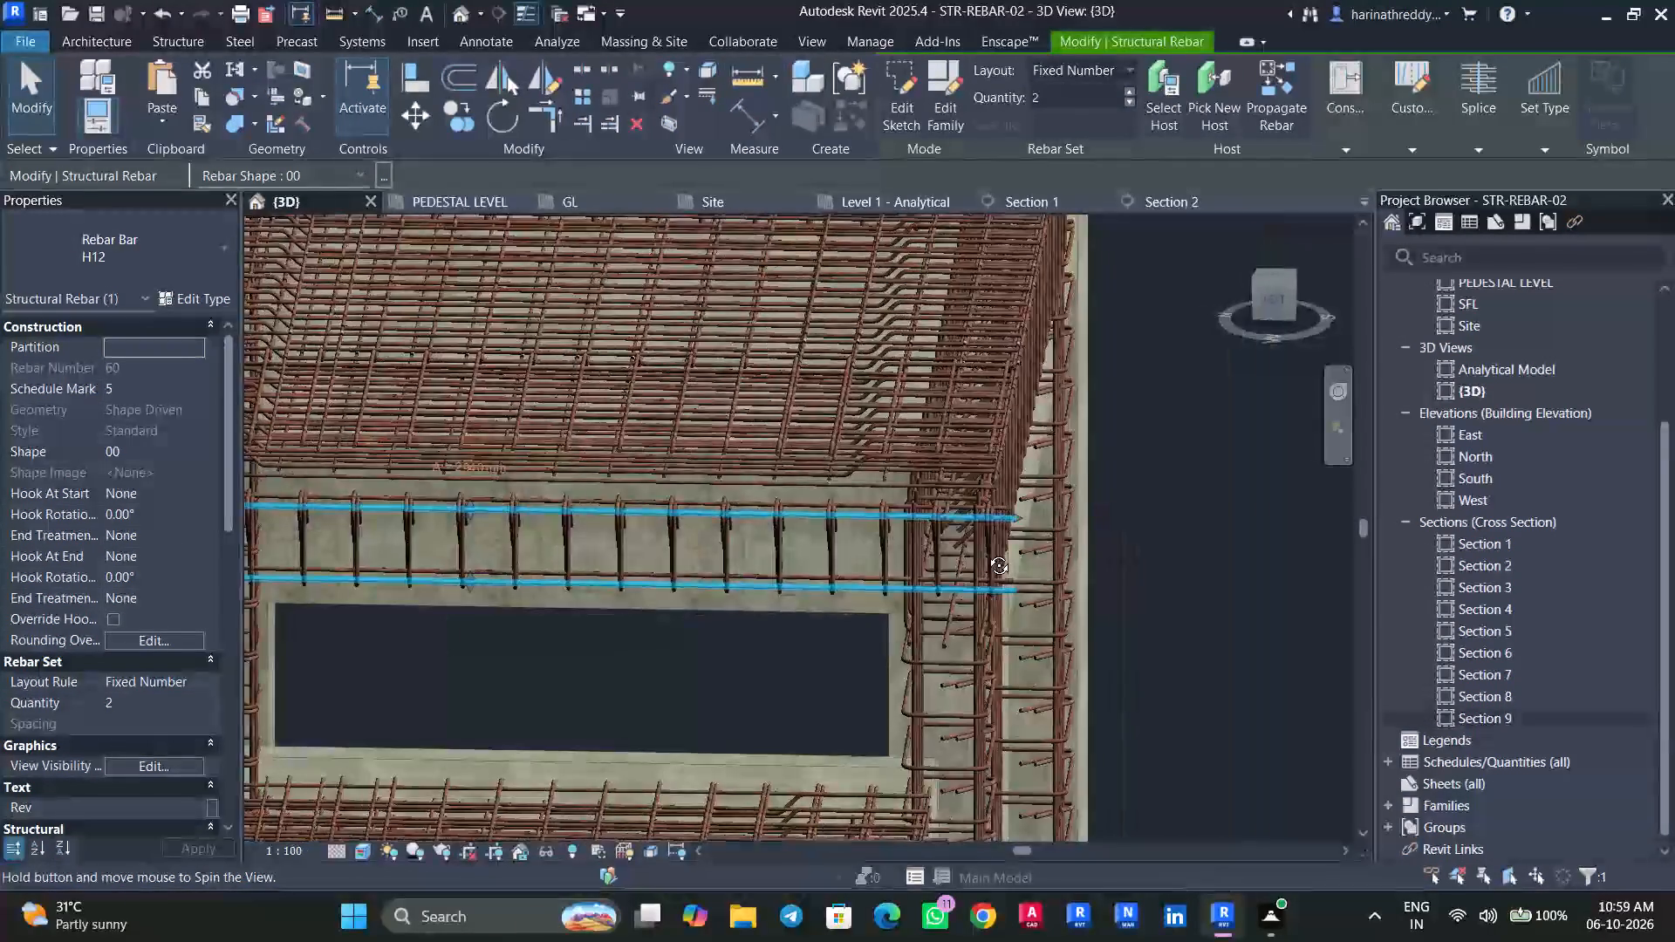
pyautogui.keyDown('shift'); pyautogui.moveTo(986, 552); pyautogui.dragTo(995, 551, button='middle'); pyautogui.keyUp('shift')
pyautogui.scroll(7, 997, 526)
pyautogui.moveTo(1026, 485); pyautogui.dragTo(968, 486)
pyautogui.press('Escape')
pyautogui.press('Escape')
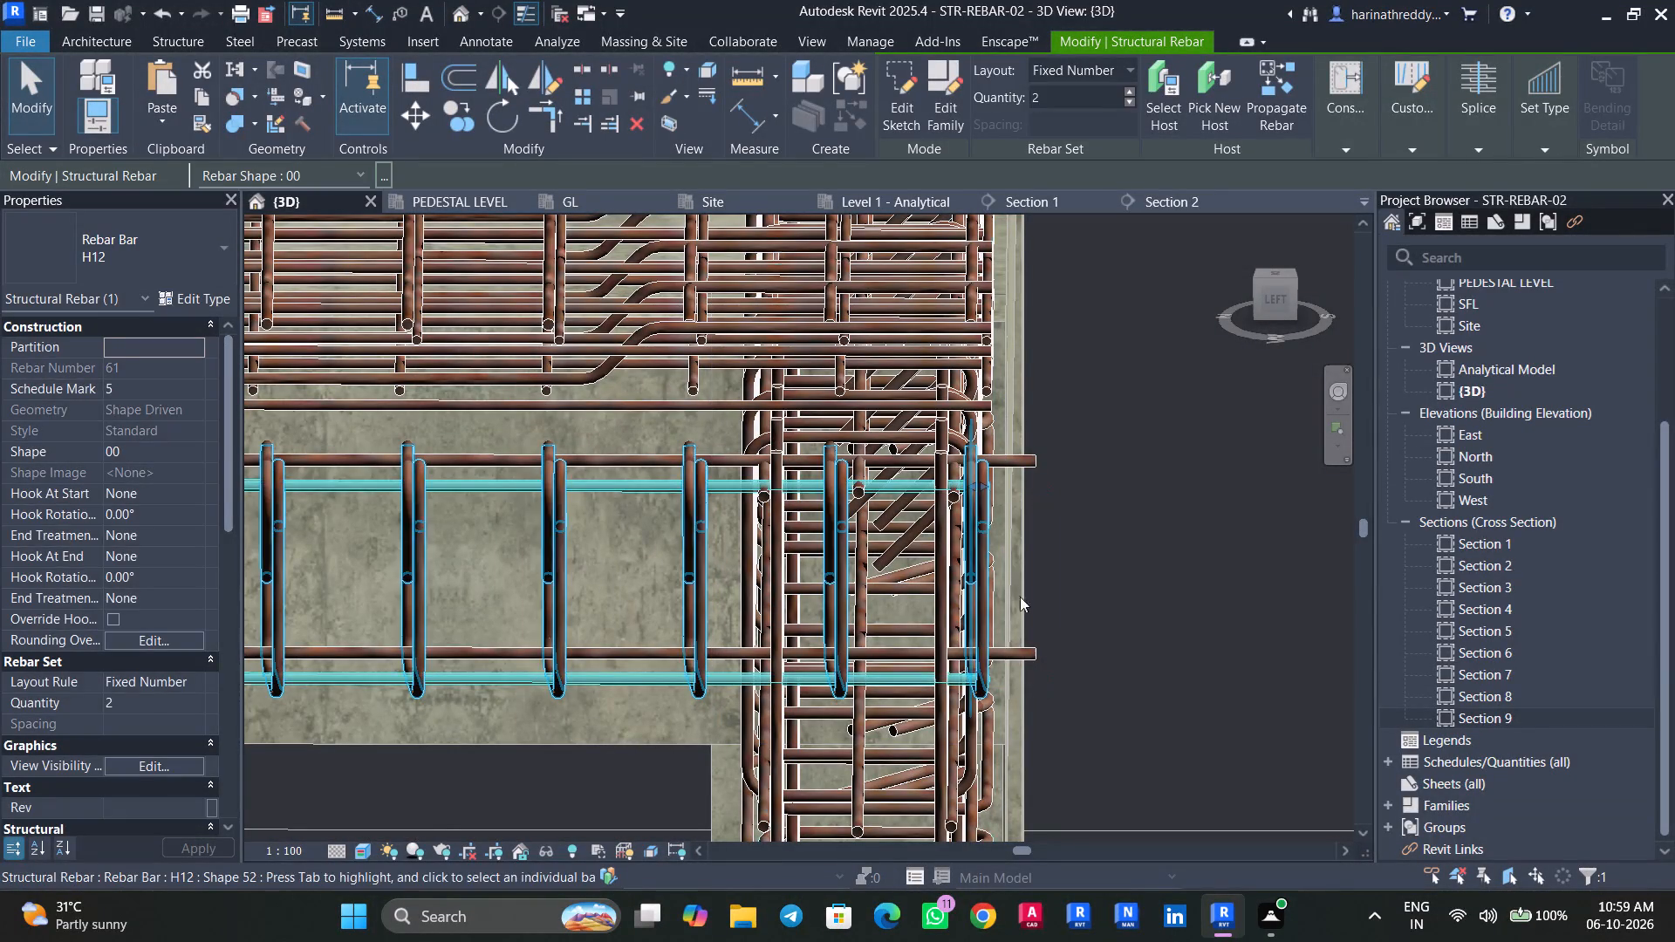
# Pull the projecting end of the same beam's inner two-bar H12 set back inside the column concrete.
pyautogui.click(1022, 659)
pyautogui.moveTo(1029, 462); pyautogui.dragTo(979, 460)
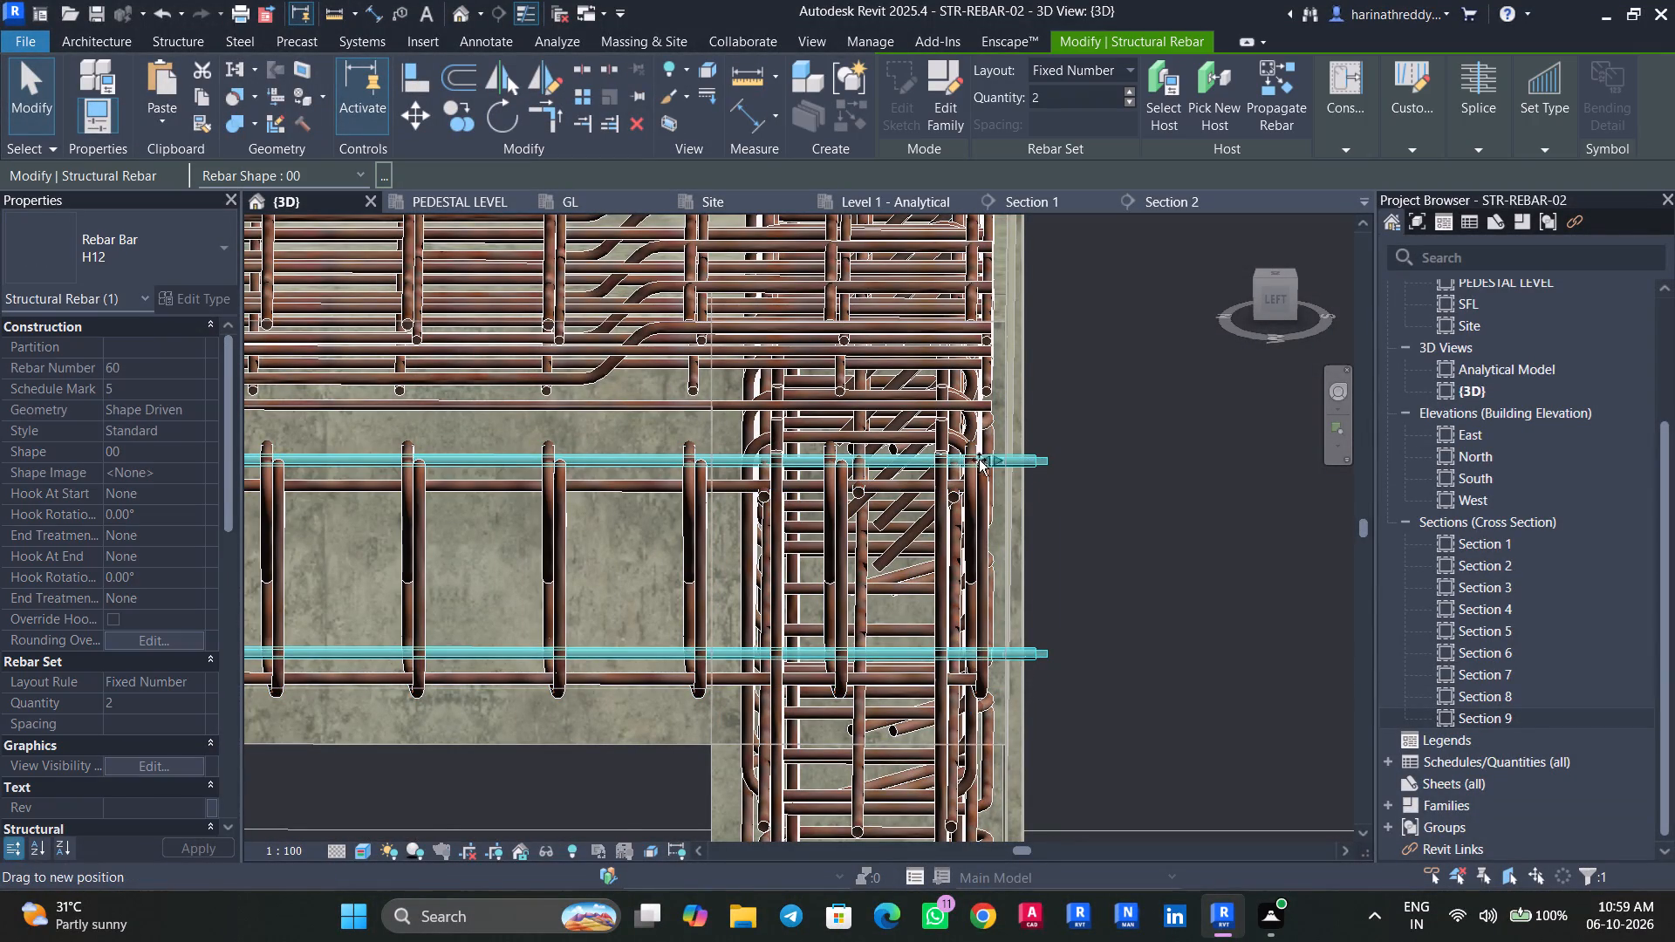
pyautogui.moveTo(979, 460); pyautogui.dragTo(981, 460)
pyautogui.press('Escape')
pyautogui.press('Escape')
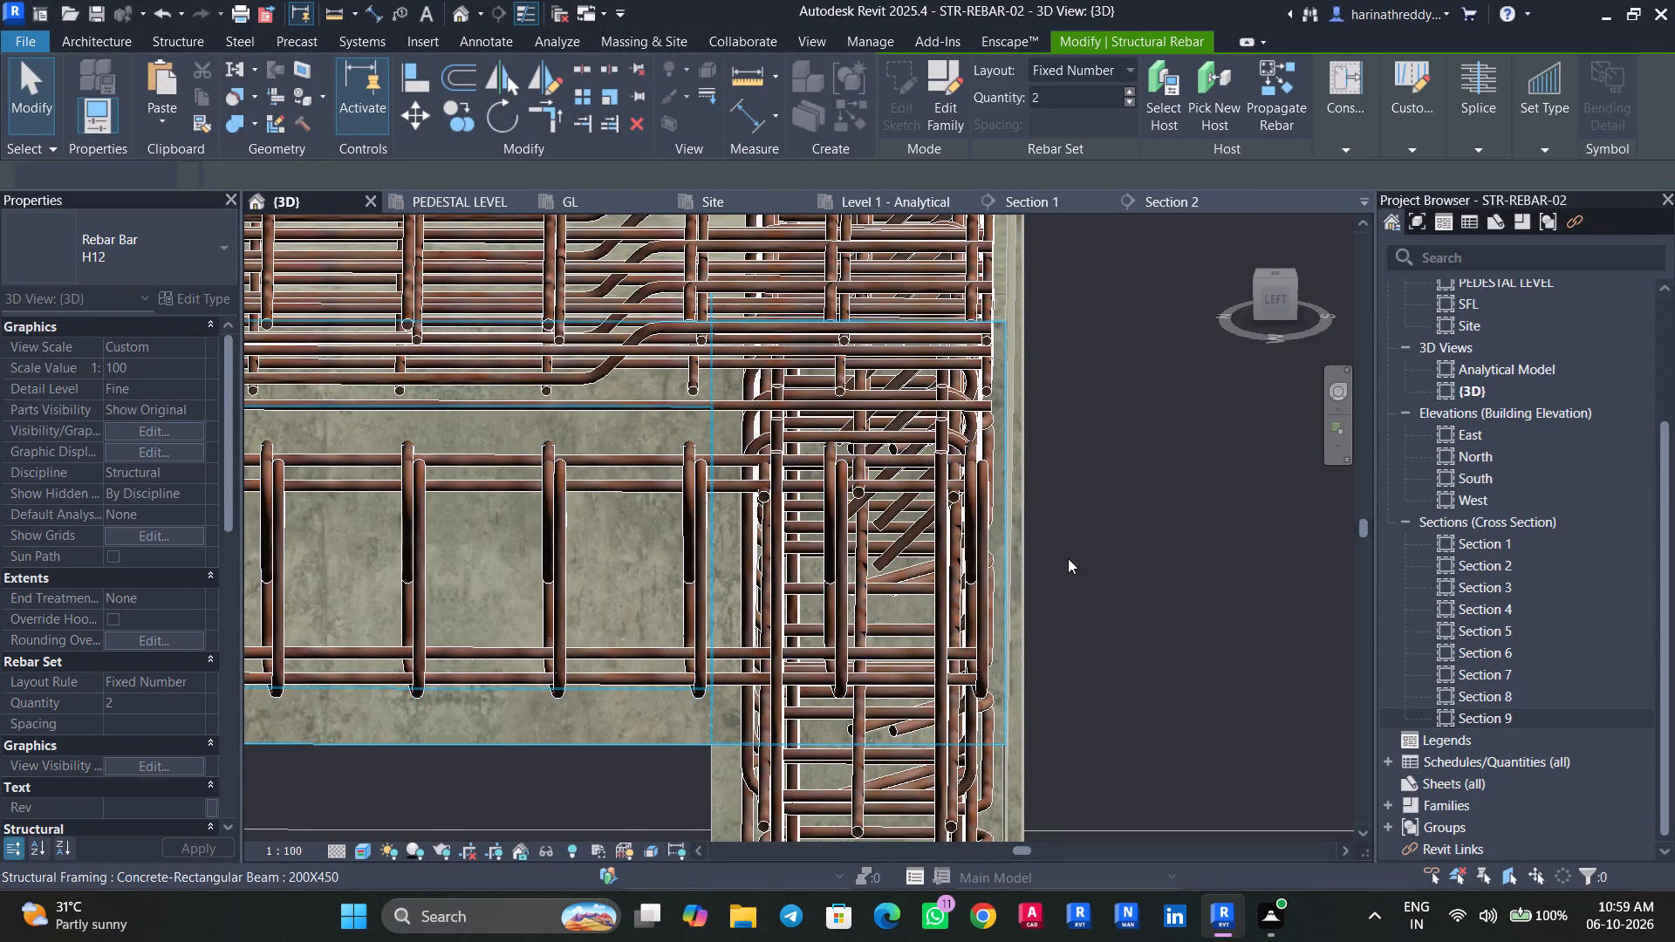
# On the building's right side, pull the projecting end of the matching beam's outer two-bar H12 set inside the corner column concrete.
pyautogui.scroll(-8, 1100, 554)
pyautogui.scroll(1, 1100, 548)
pyautogui.scroll(-5, 1100, 548)
pyautogui.keyDown('shift'); pyautogui.moveTo(1145, 568); pyautogui.dragTo(1135, 618, button='middle'); pyautogui.keyUp('shift')
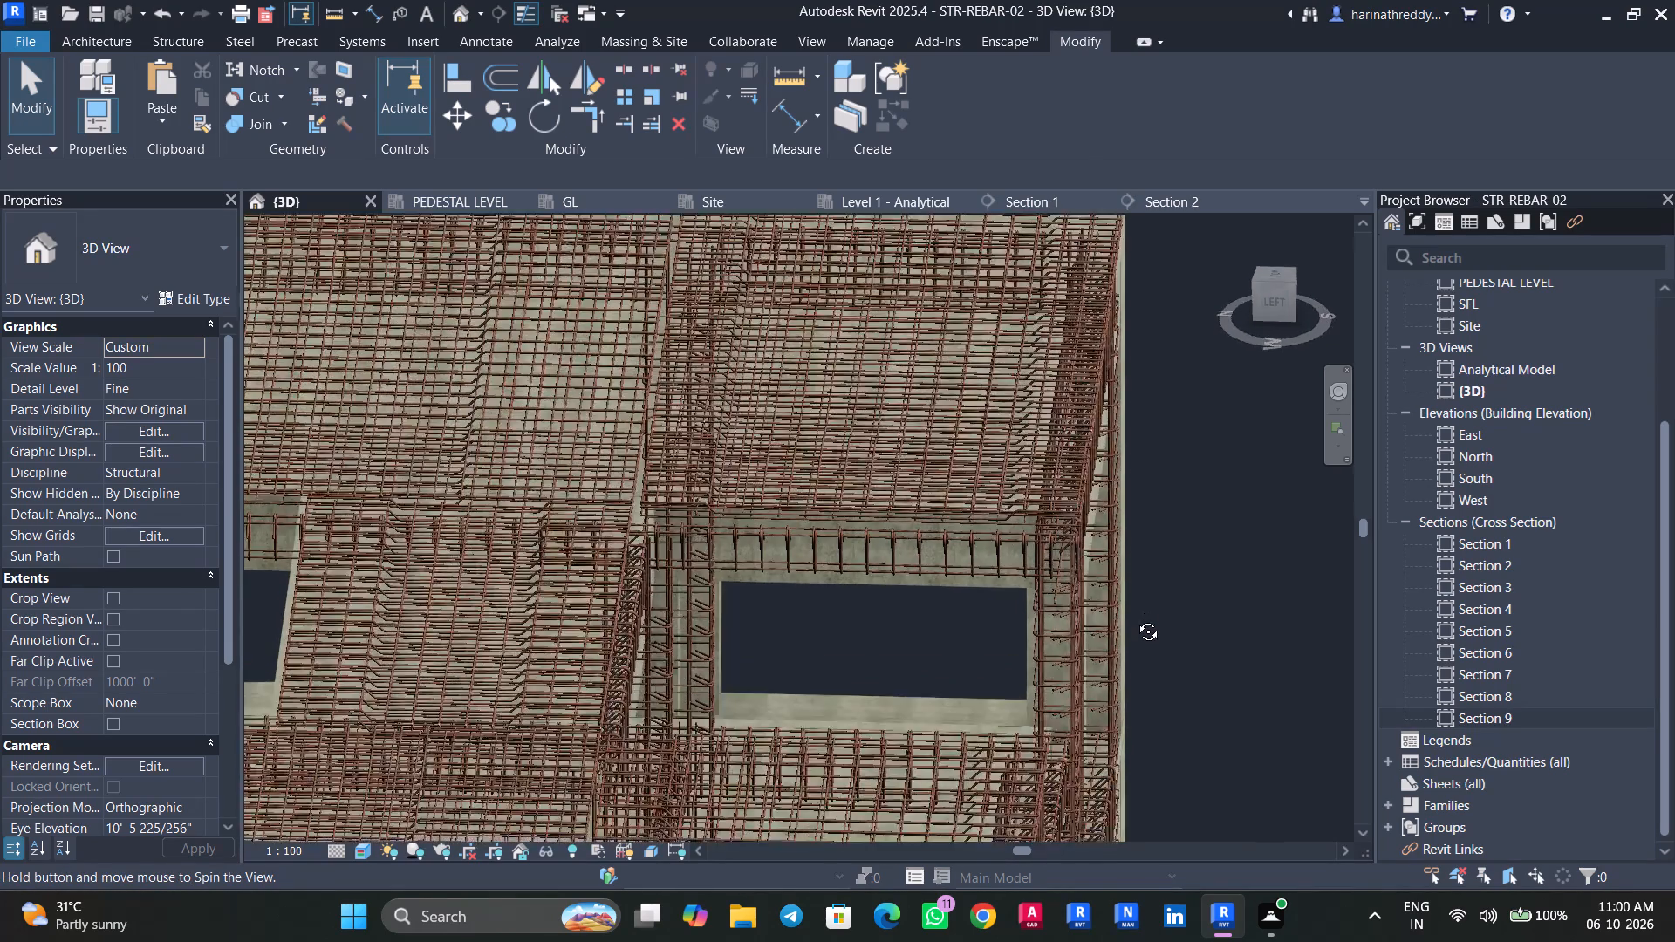
pyautogui.keyDown('shift'); pyautogui.moveTo(1135, 618); pyautogui.dragTo(1137, 638, button='middle'); pyautogui.keyUp('shift')
pyautogui.keyDown('shift'); pyautogui.moveTo(1136, 638); pyautogui.dragTo(446, 553, button='middle'); pyautogui.keyUp('shift')
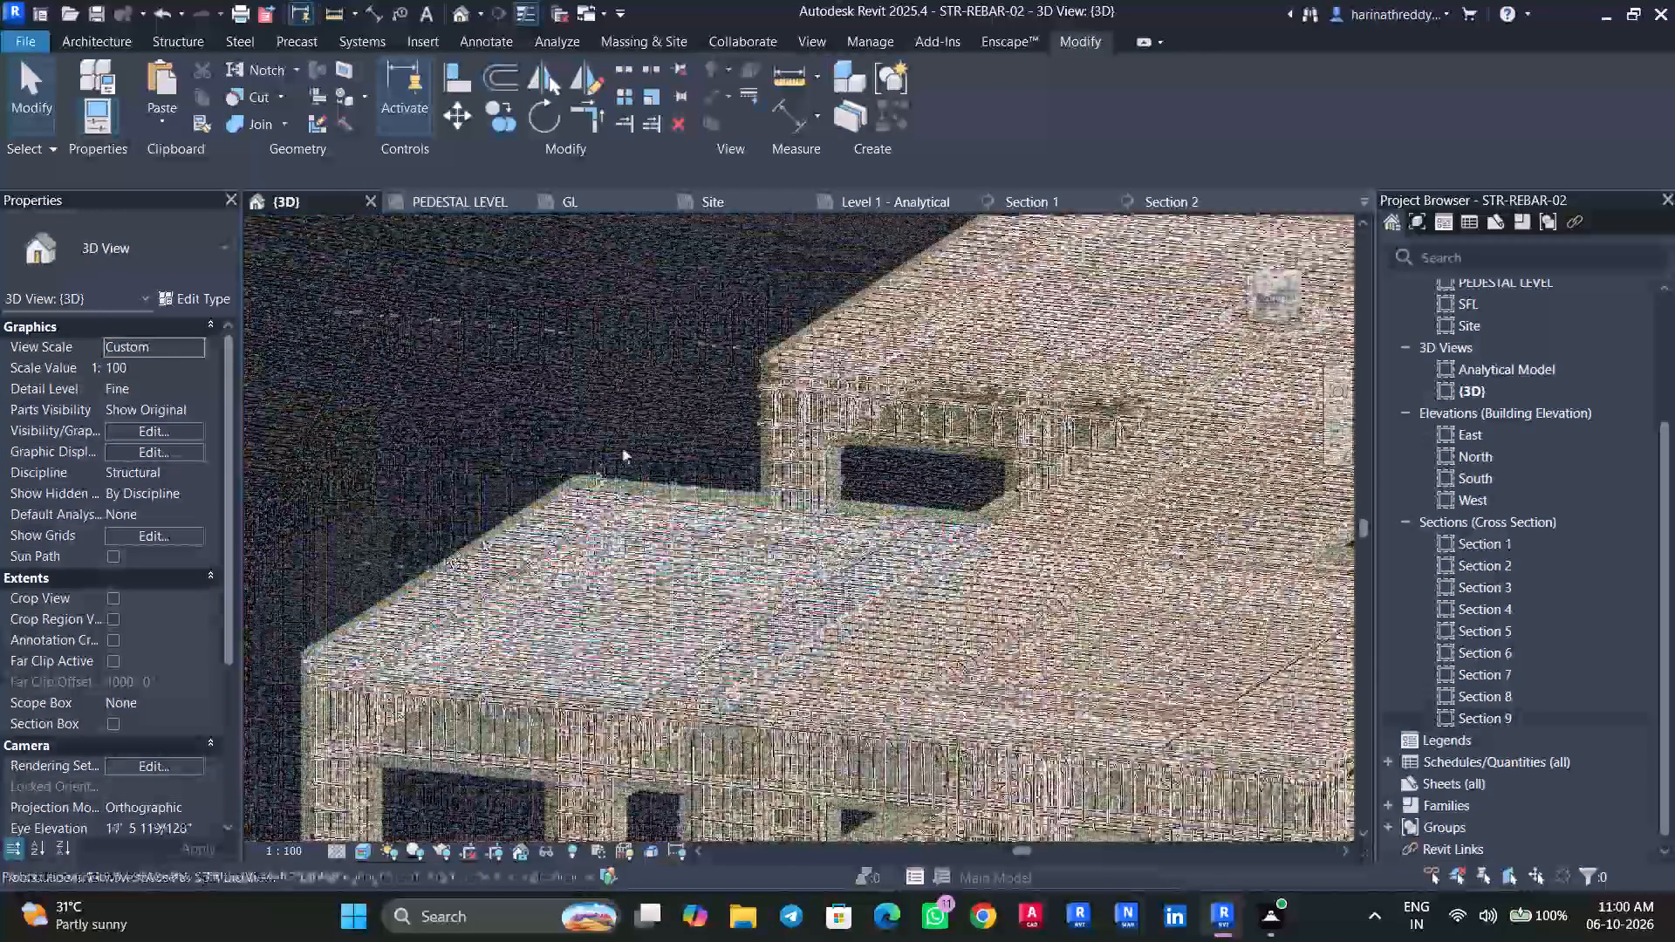
pyautogui.scroll(3, 660, 431)
pyautogui.keyDown('shift'); pyautogui.moveTo(730, 416); pyautogui.dragTo(808, 419, button='middle'); pyautogui.keyUp('shift')
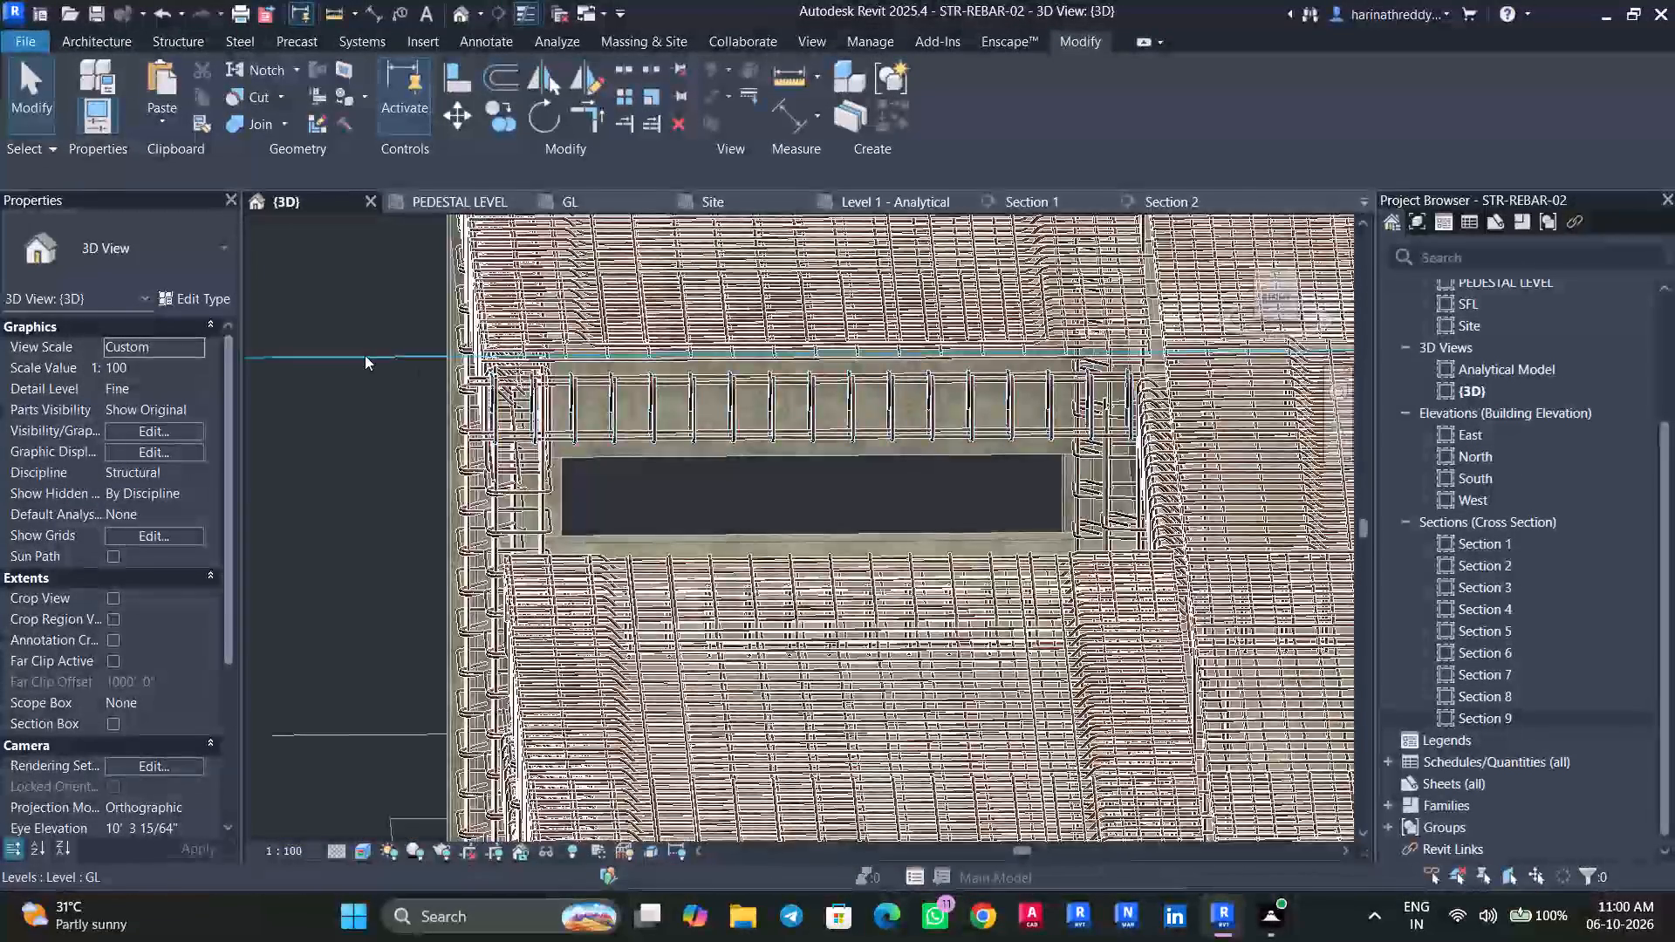
pyautogui.scroll(5, 365, 355)
pyautogui.keyDown('shift'); pyautogui.moveTo(409, 407); pyautogui.dragTo(403, 368, button='middle'); pyautogui.keyUp('shift')
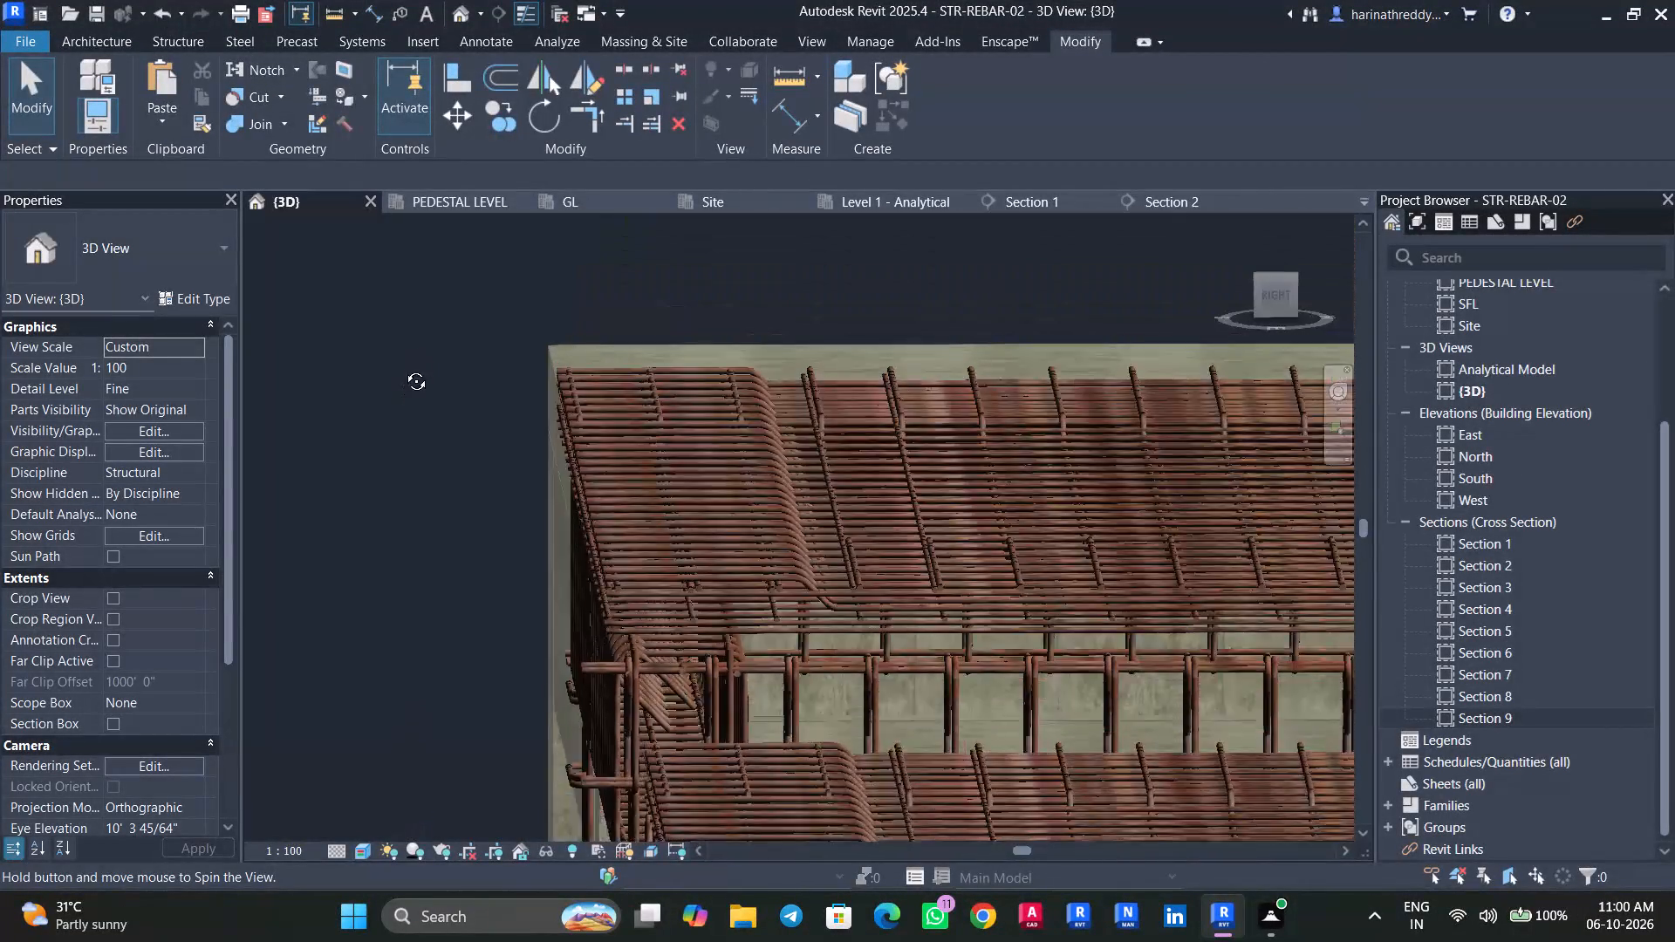
pyautogui.keyDown('shift'); pyautogui.moveTo(403, 368); pyautogui.dragTo(399, 402, button='middle'); pyautogui.keyUp('shift')
pyautogui.click(686, 430)
pyautogui.scroll(6, 641, 429)
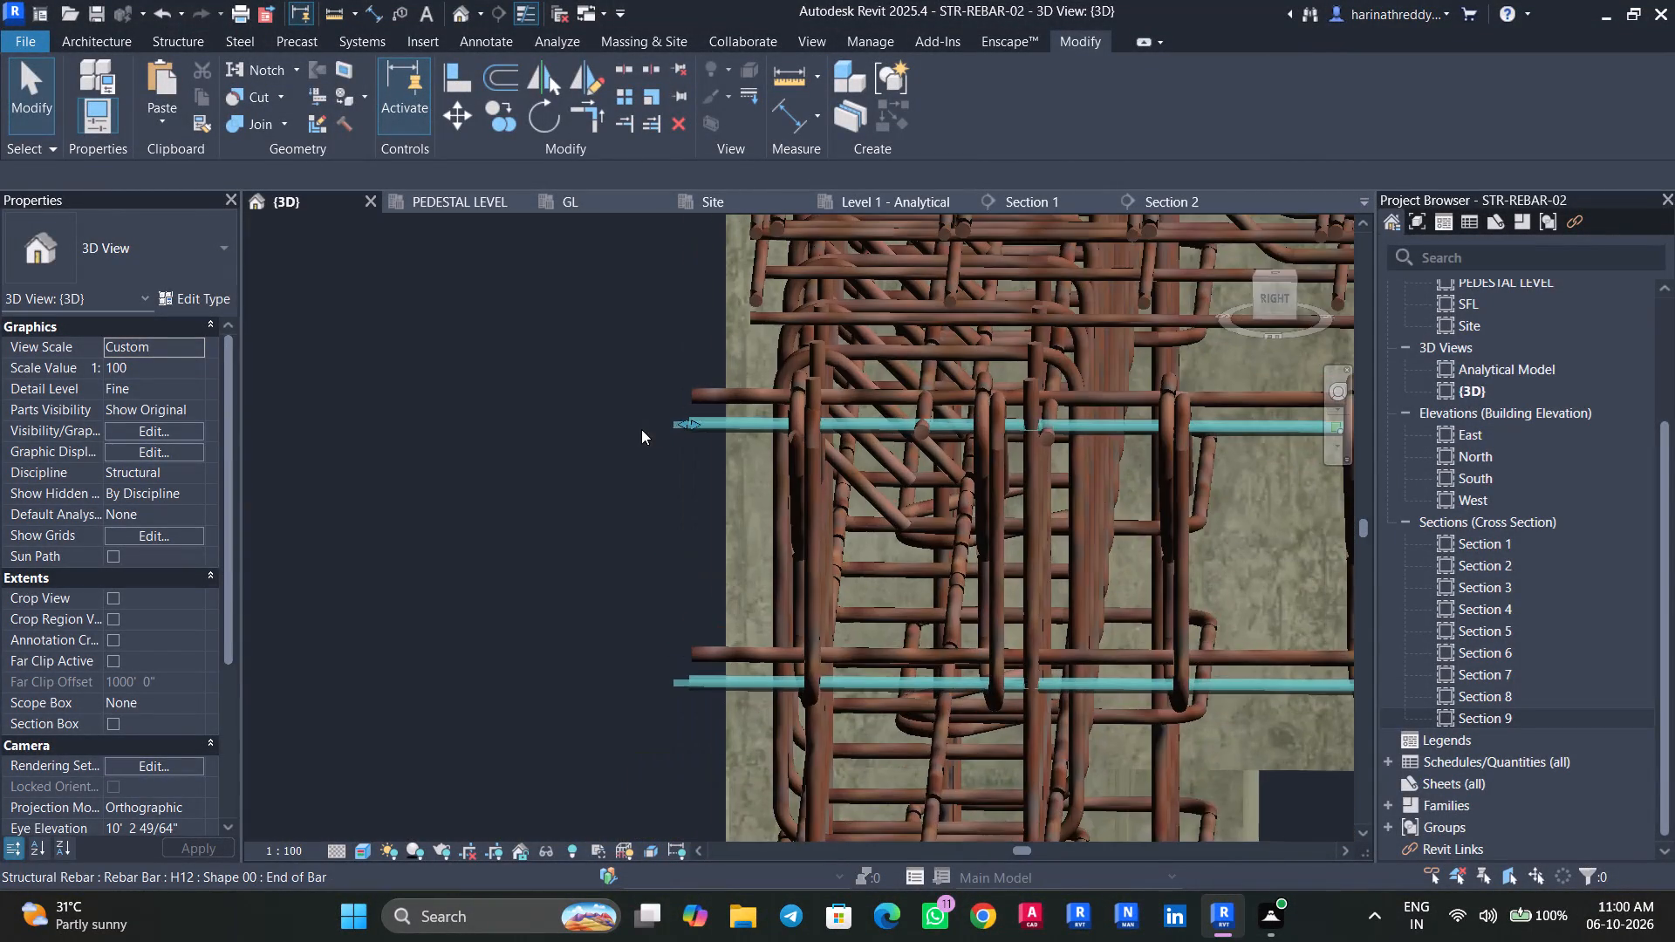
pyautogui.moveTo(691, 424); pyautogui.dragTo(771, 439)
pyautogui.press('Escape')
pyautogui.press('Escape')
# Pull the projecting end of that right-side beam's inner two-bar H12 set back inside the corner column concrete.
pyautogui.click(705, 398)
pyautogui.moveTo(695, 393); pyautogui.dragTo(706, 393)
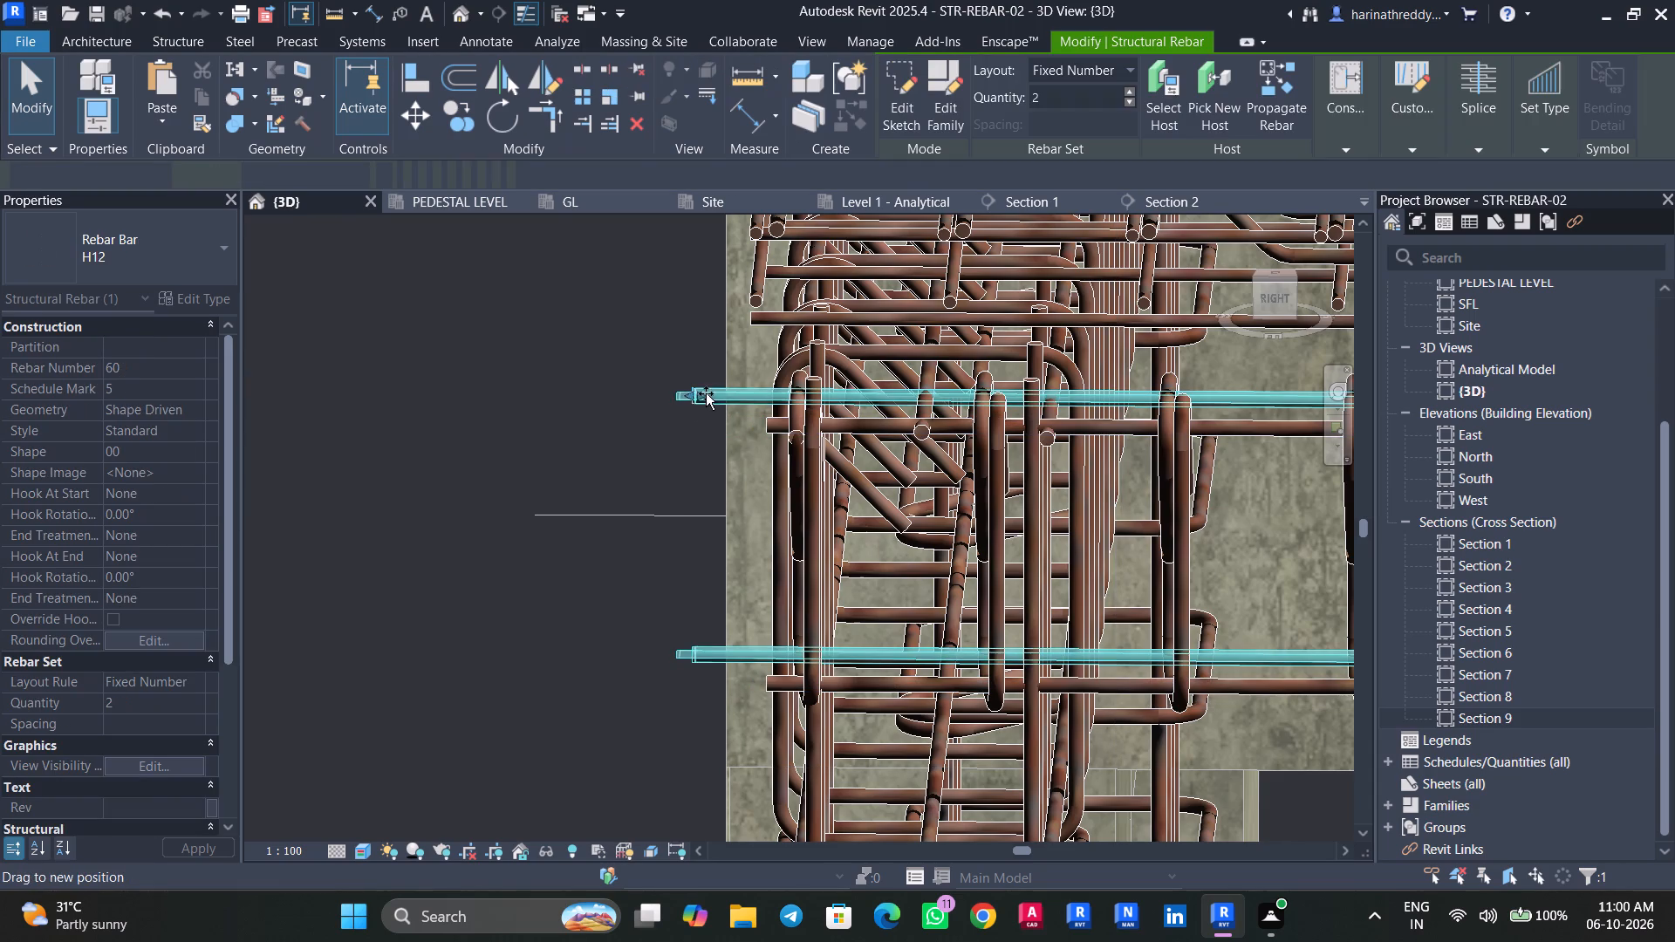
pyautogui.moveTo(706, 393); pyautogui.dragTo(769, 402)
pyautogui.press('Escape')
pyautogui.press('Escape')
# Examine the beam ends and column joints around the building for reinforcement projecting past the concrete.
pyautogui.scroll(-2, 617, 451)
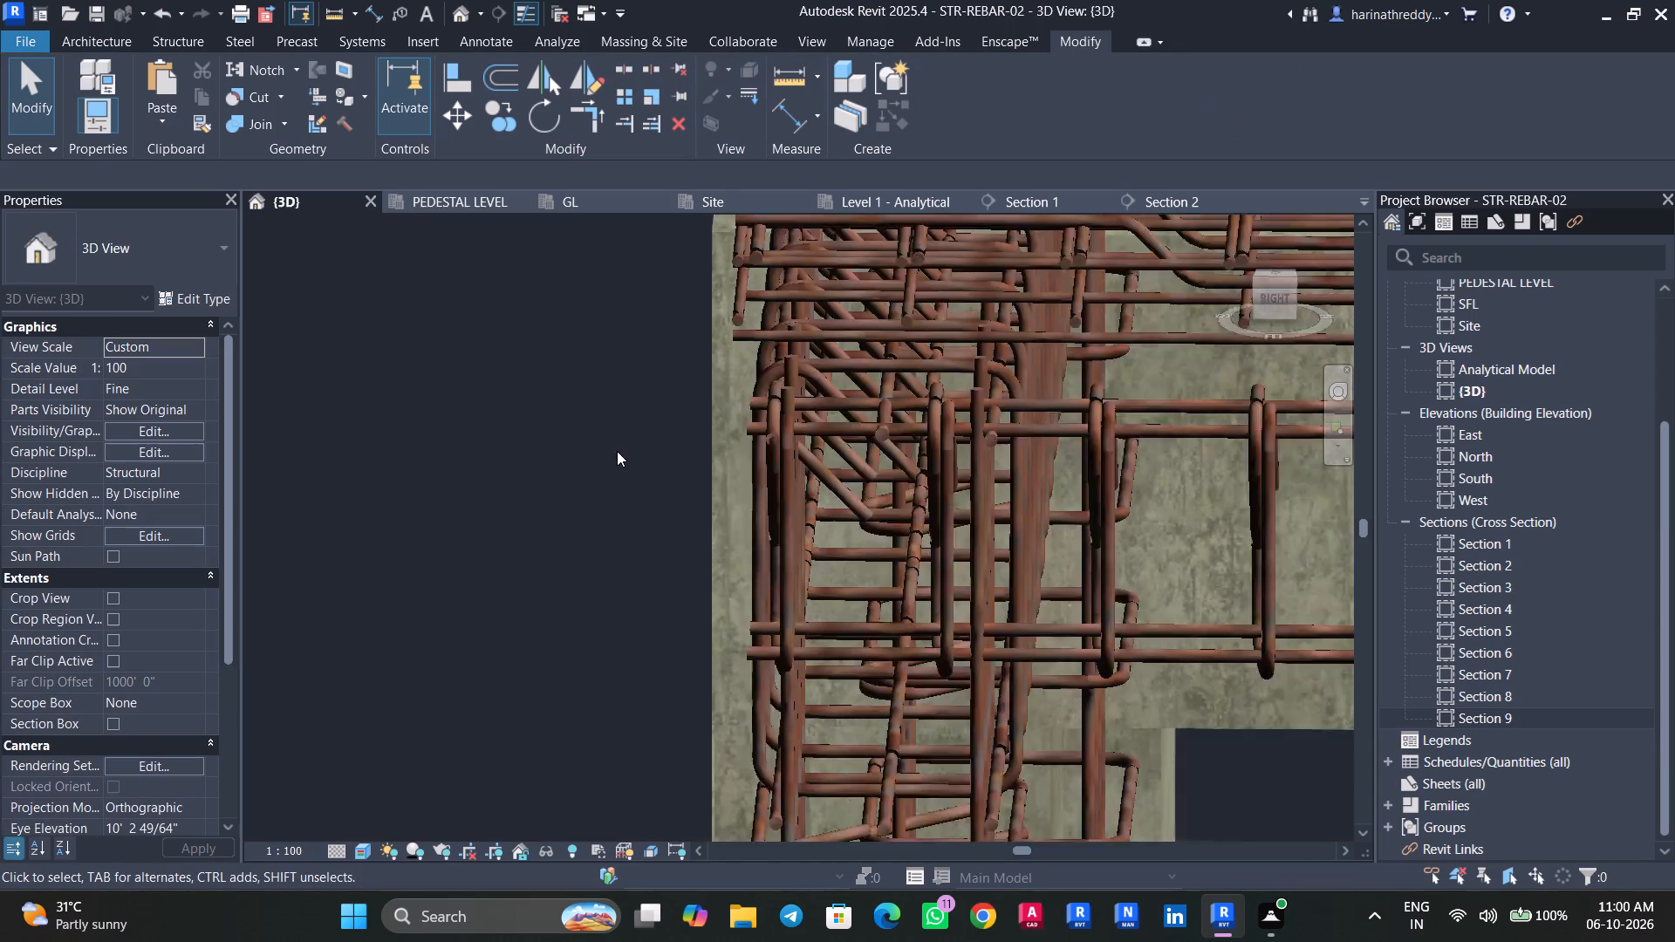
pyautogui.scroll(-4, 617, 451)
pyautogui.scroll(1, 617, 451)
pyautogui.scroll(-10, 617, 451)
pyautogui.keyDown('shift'); pyautogui.moveTo(597, 464); pyautogui.dragTo(616, 452, button='middle'); pyautogui.keyUp('shift')
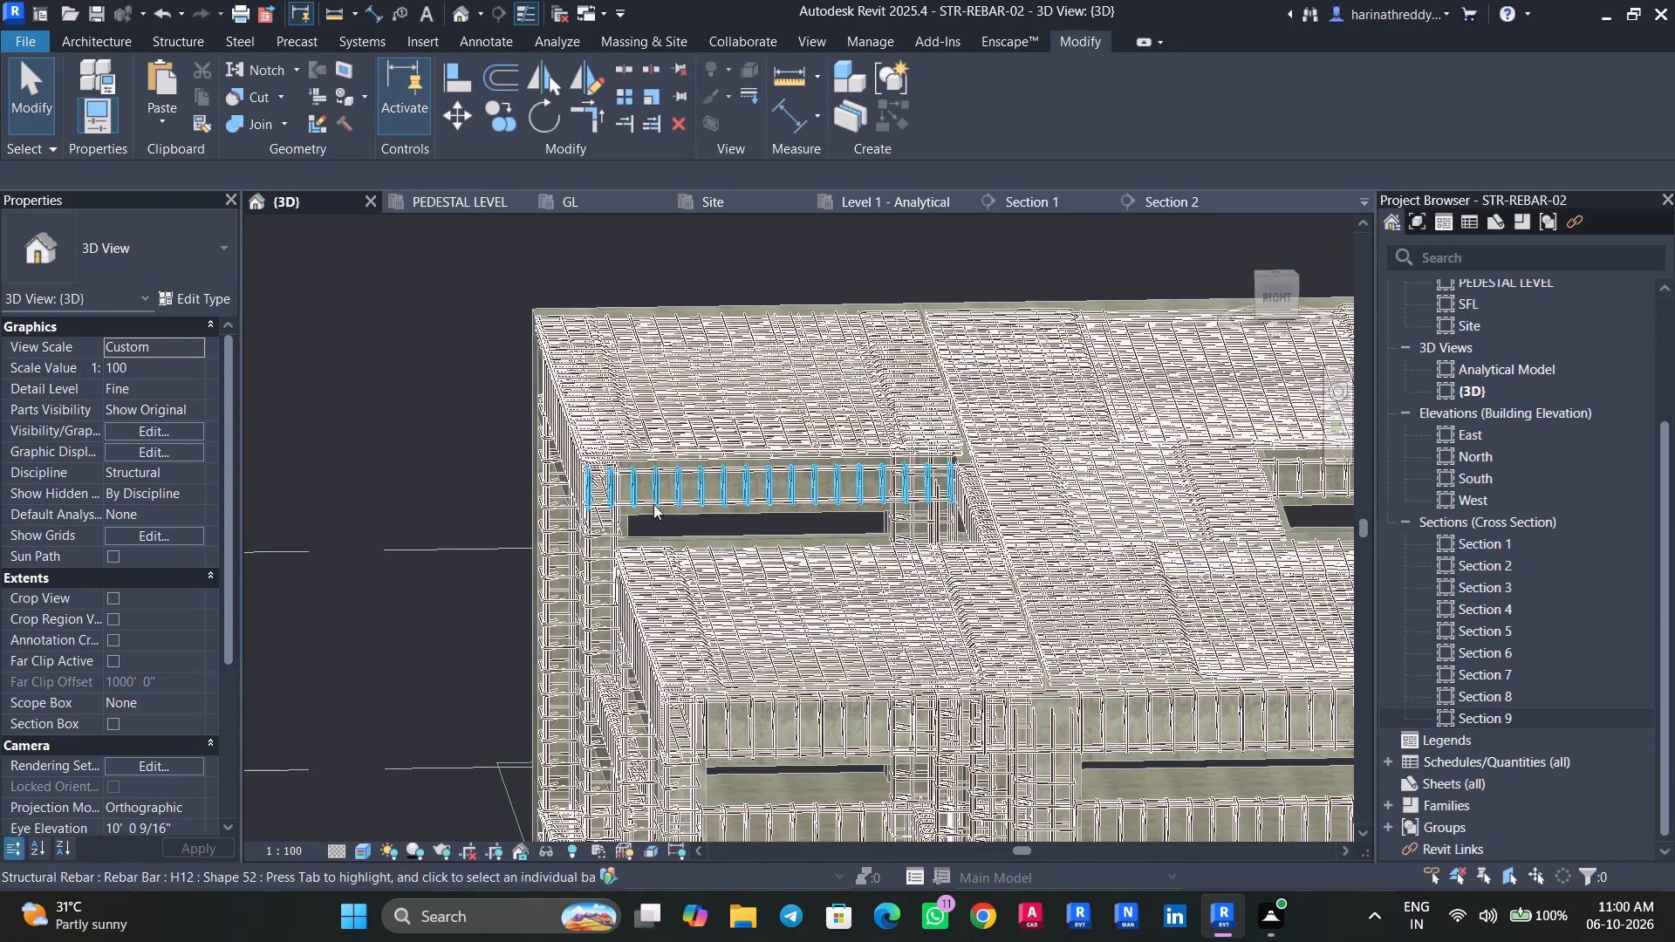
pyautogui.keyDown('shift'); pyautogui.moveTo(496, 585); pyautogui.dragTo(602, 624, button='middle'); pyautogui.keyUp('shift')
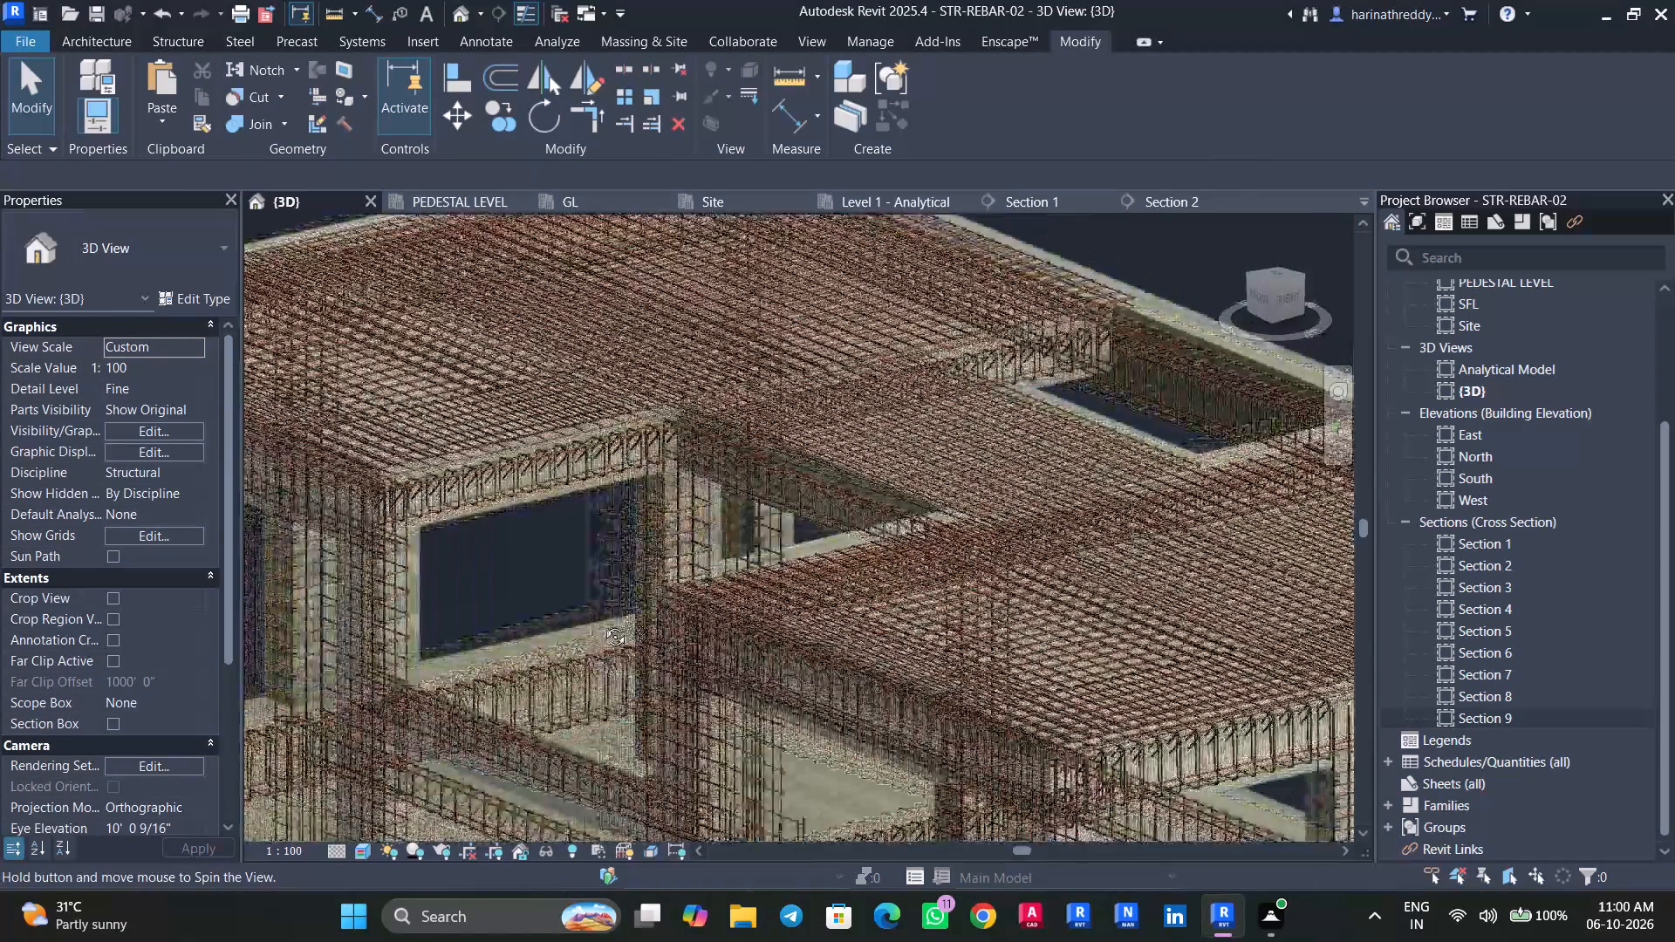
pyautogui.keyDown('shift'); pyautogui.moveTo(602, 624); pyautogui.dragTo(440, 629, button='middle'); pyautogui.keyUp('shift')
pyautogui.moveTo(436, 630); pyautogui.dragTo(466, 409, button='middle')
pyautogui.keyDown('shift'); pyautogui.moveTo(436, 450); pyautogui.dragTo(403, 463, button='middle'); pyautogui.keyUp('shift')
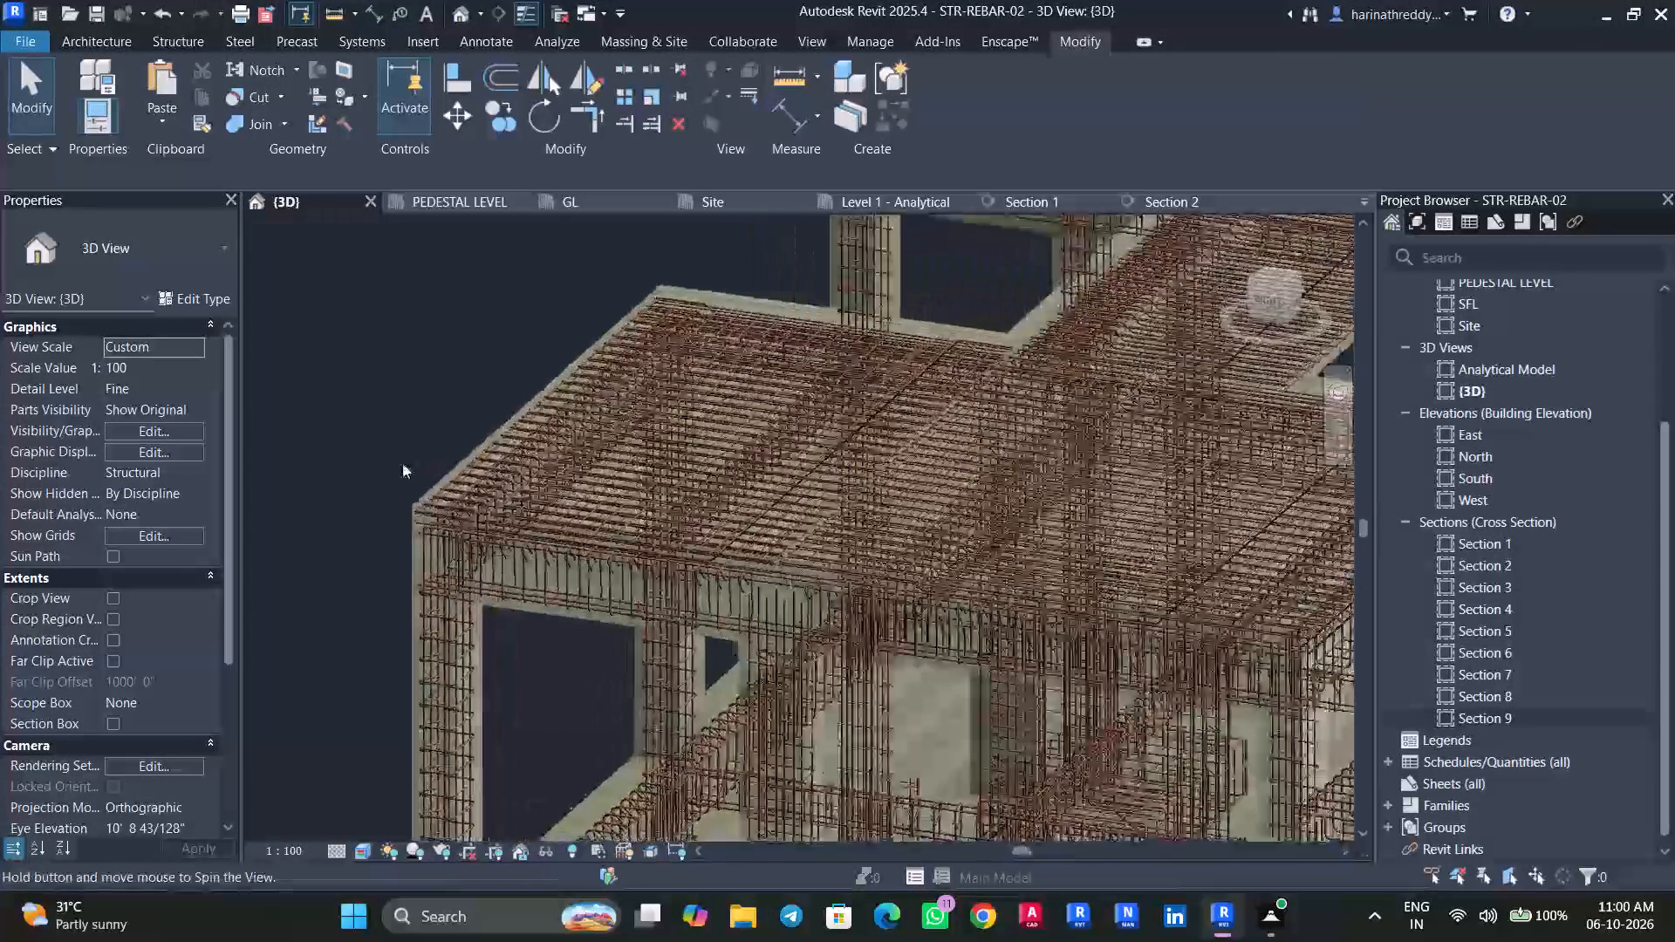
pyautogui.scroll(-7, 402, 463)
pyautogui.keyDown('shift'); pyautogui.moveTo(1007, 680); pyautogui.dragTo(1112, 648, button='middle'); pyautogui.keyUp('shift')
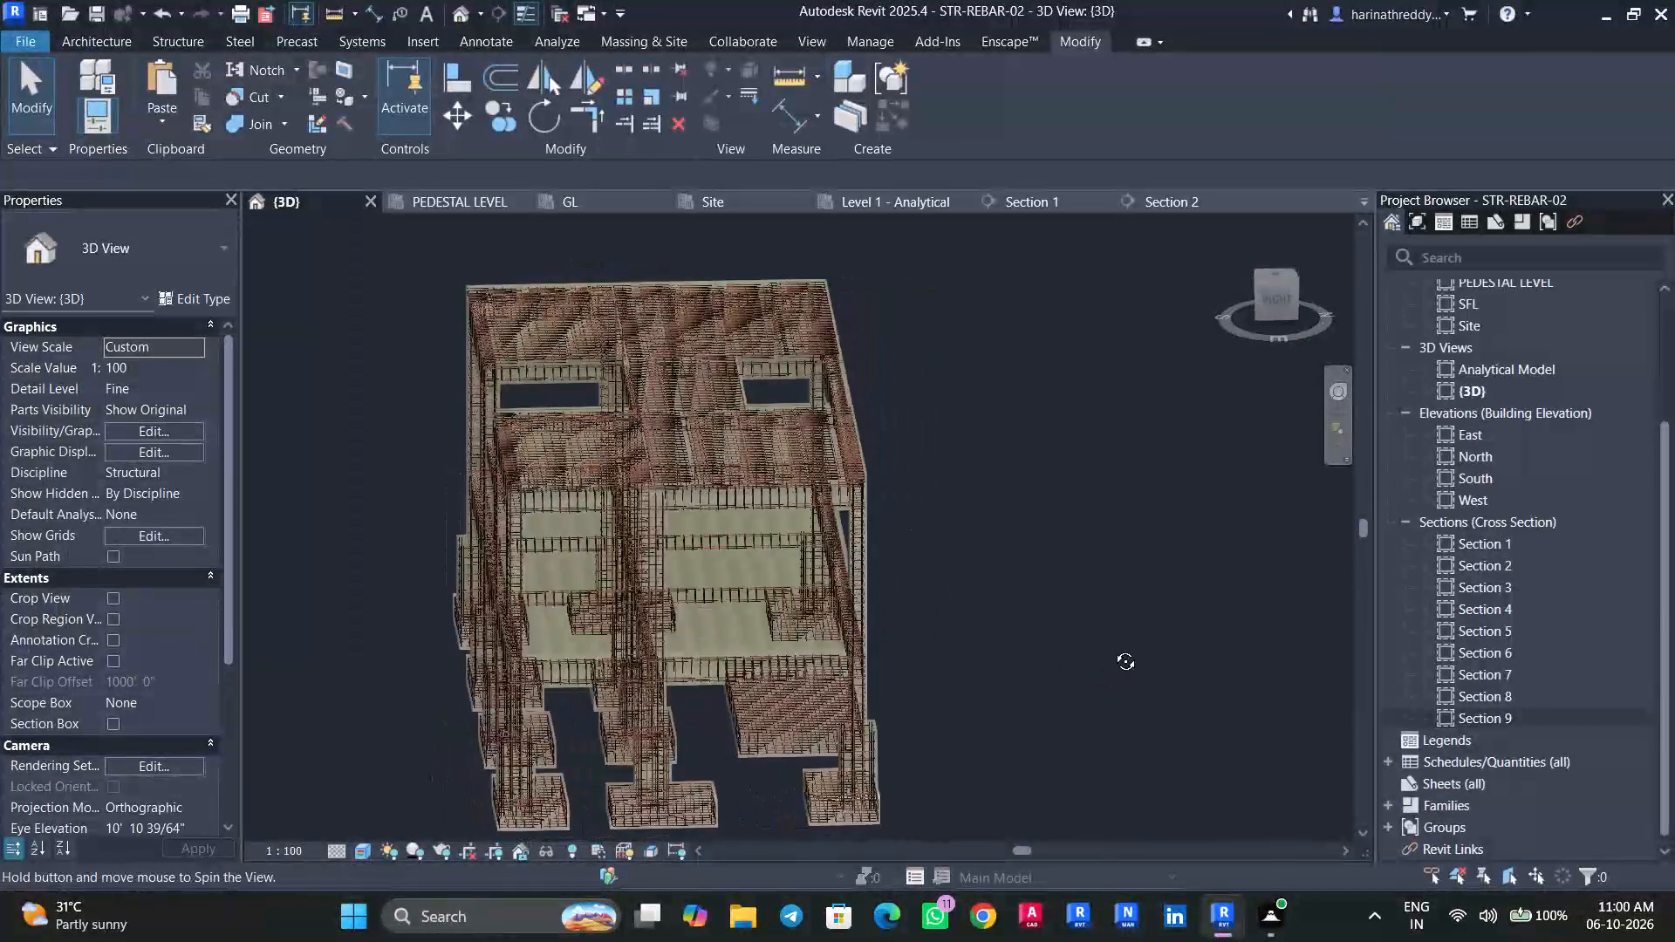
pyautogui.keyDown('shift'); pyautogui.moveTo(1112, 648); pyautogui.dragTo(1121, 644, button='middle'); pyautogui.keyUp('shift')
pyautogui.scroll(11, 916, 491)
pyautogui.scroll(-1, 924, 459)
pyautogui.scroll(1, 924, 459)
pyautogui.keyDown('shift'); pyautogui.moveTo(1002, 495); pyautogui.dragTo(888, 502, button='middle'); pyautogui.keyUp('shift')
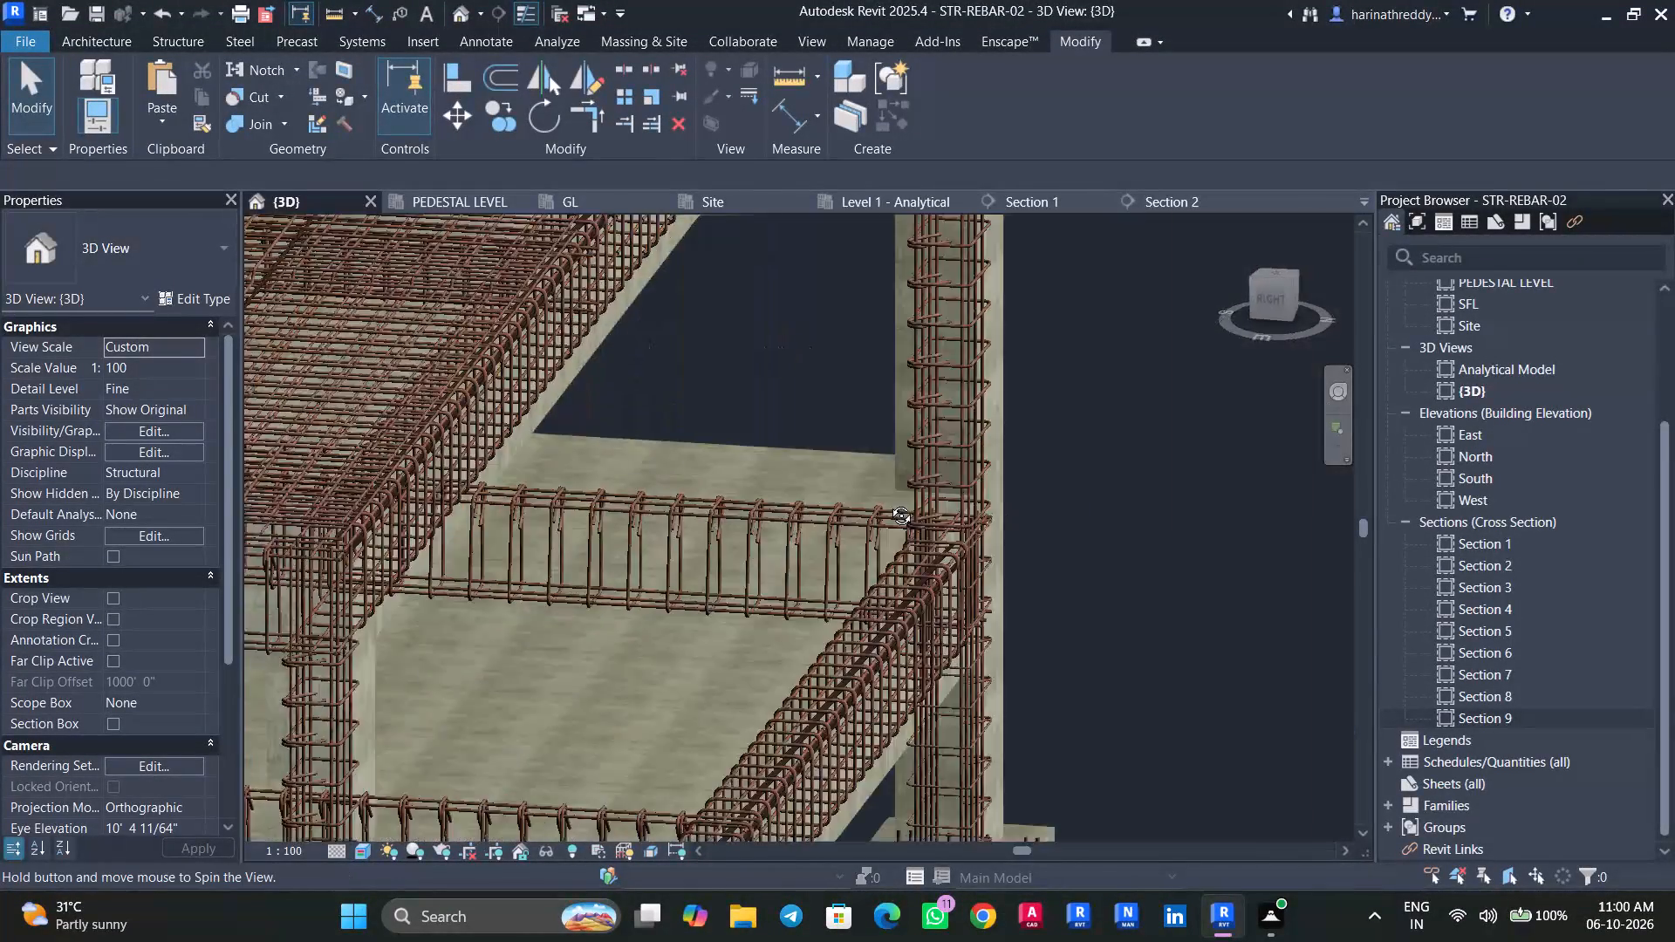
pyautogui.keyDown('shift'); pyautogui.moveTo(888, 502); pyautogui.dragTo(819, 514, button='middle'); pyautogui.keyUp('shift')
pyautogui.scroll(-5, 1029, 474)
pyautogui.moveTo(1045, 467); pyautogui.dragTo(594, 584, button='middle')
pyautogui.scroll(4, 887, 411)
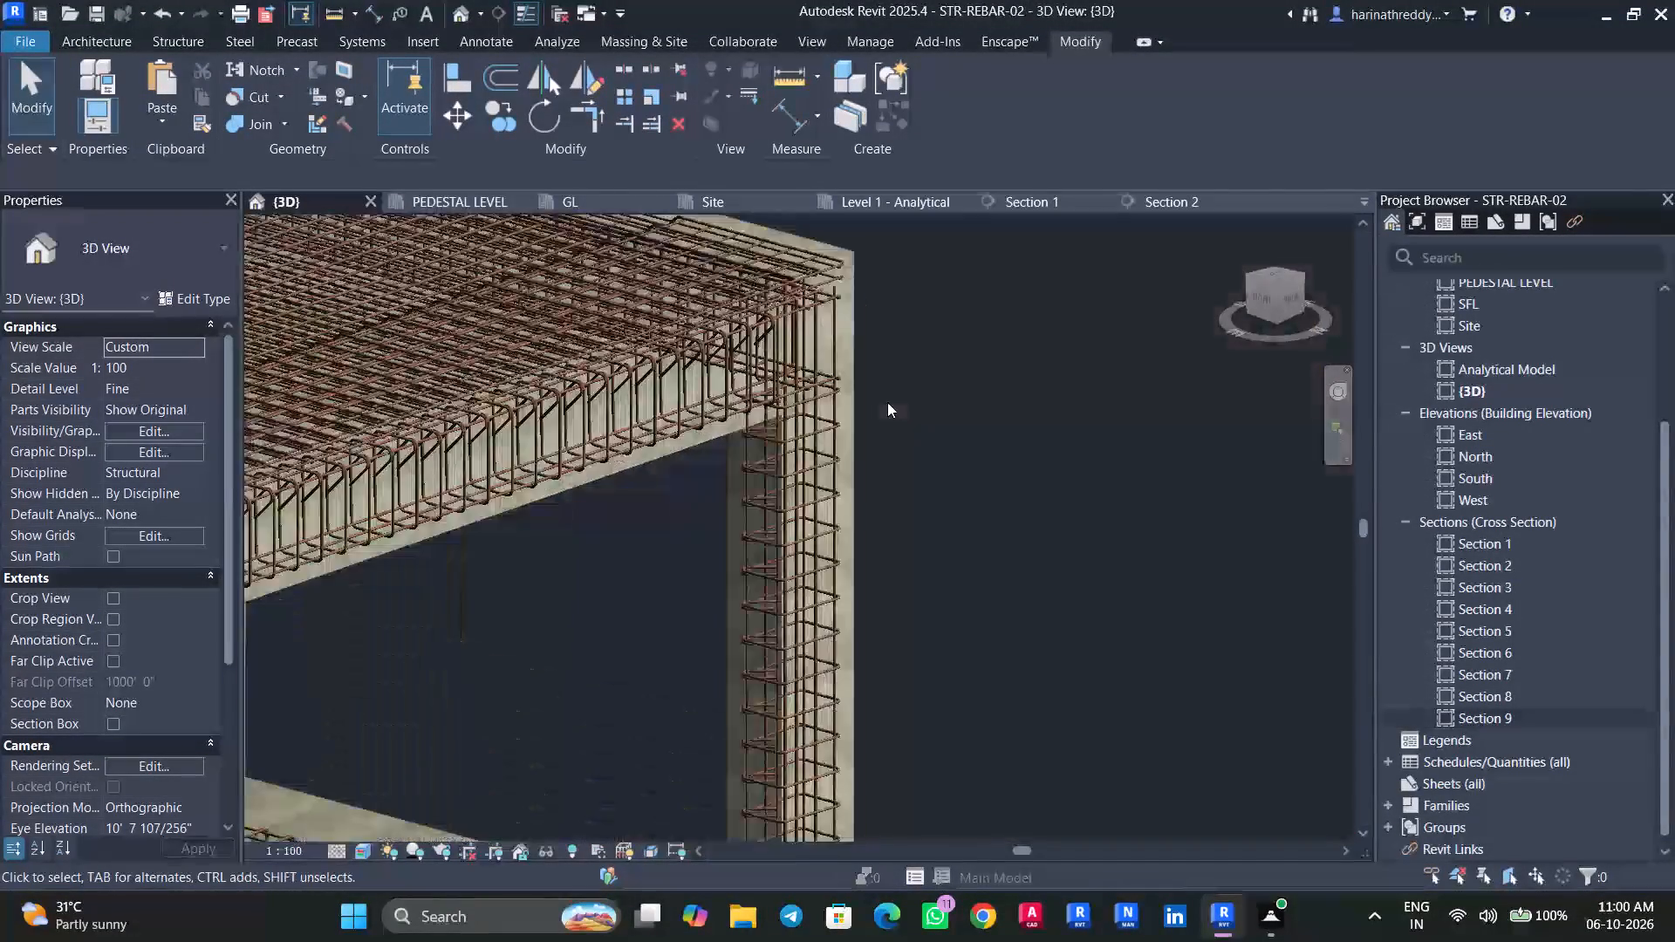
pyautogui.keyDown('shift'); pyautogui.moveTo(958, 416); pyautogui.dragTo(863, 444, button='middle'); pyautogui.keyUp('shift')
pyautogui.scroll(1, 864, 595)
pyautogui.scroll(-1, 864, 596)
pyautogui.scroll(3, 864, 596)
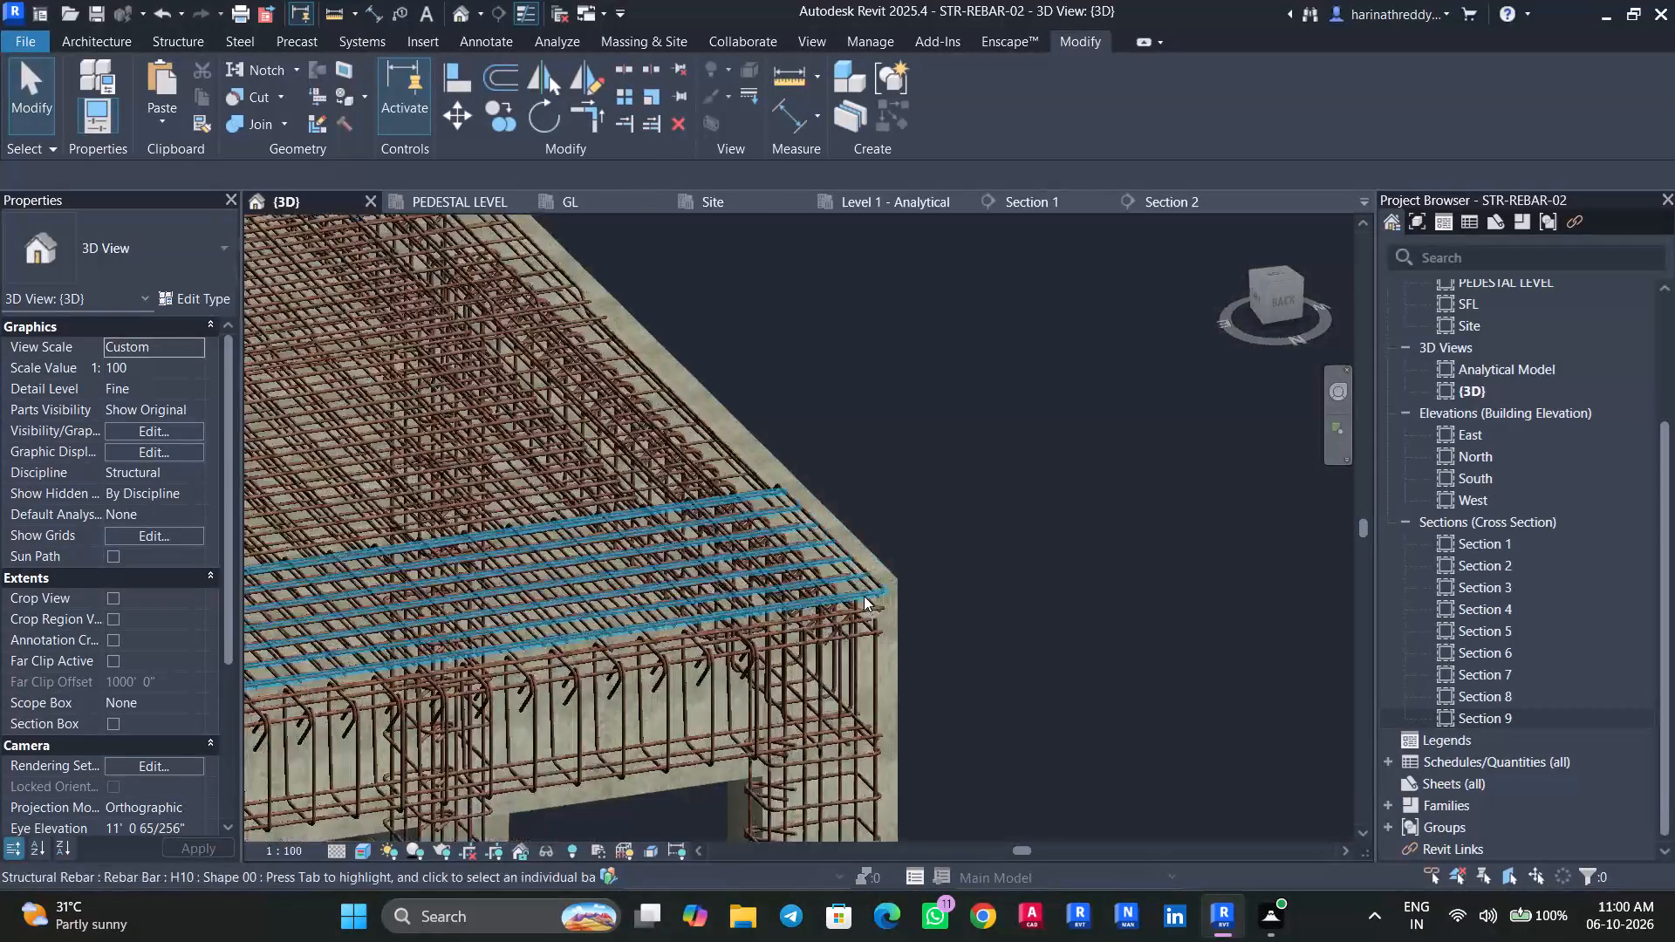
pyautogui.scroll(6, 864, 596)
pyautogui.scroll(3, 940, 635)
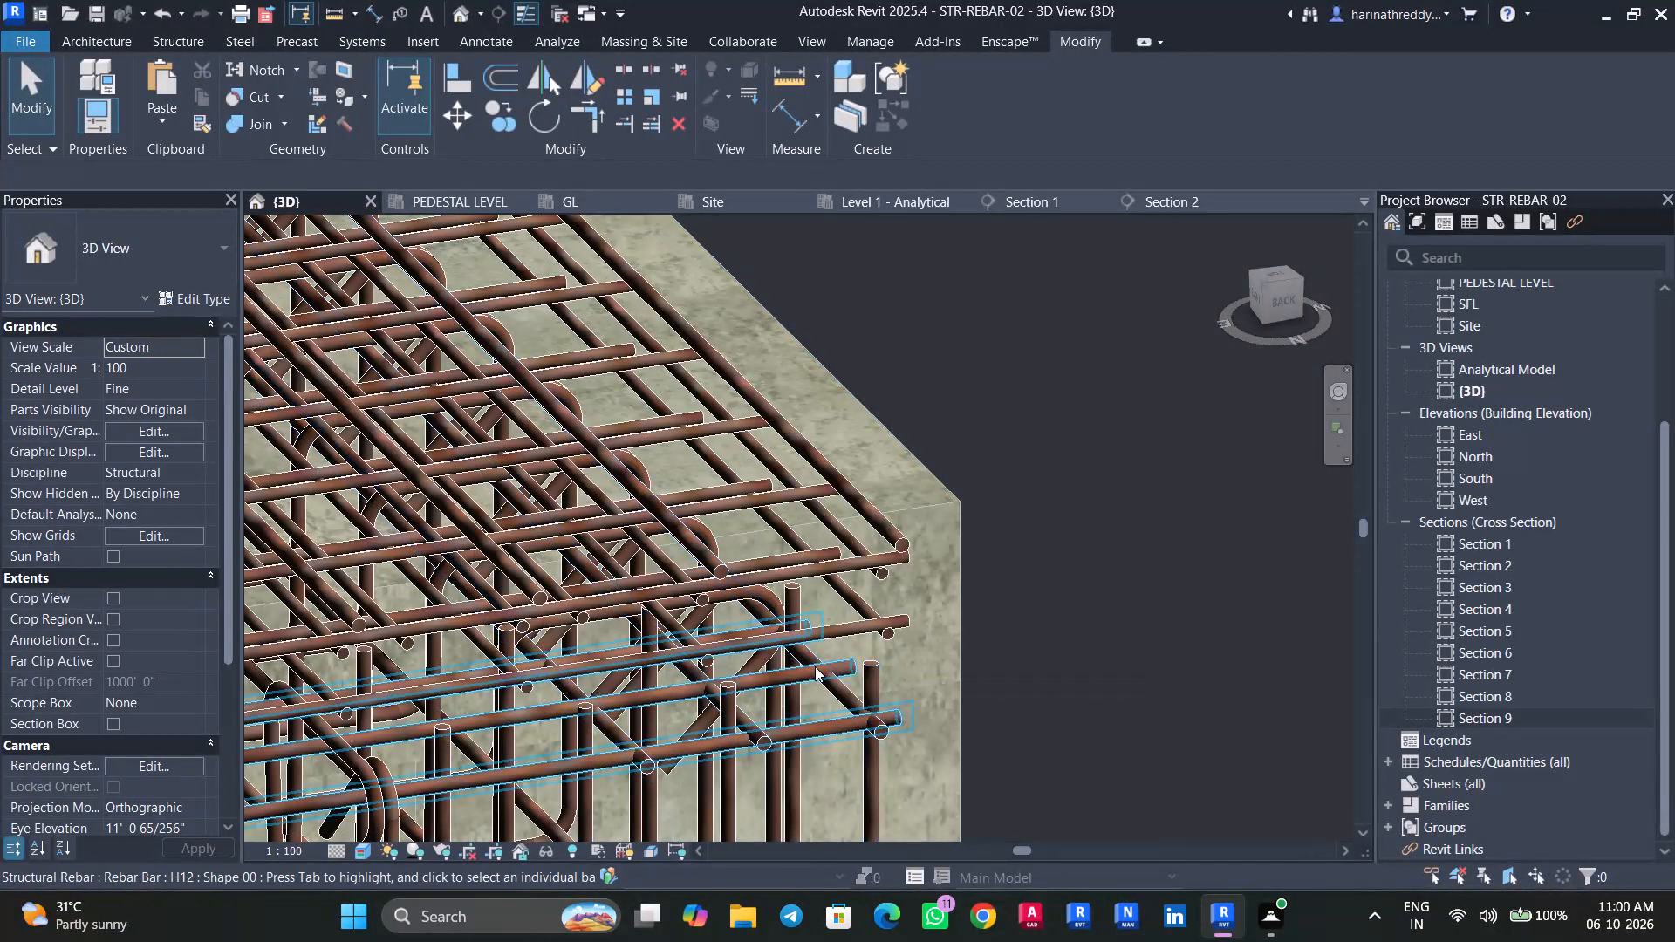
# Check the end of the back beam's H12 set at 150 mm spacing and the adjoining vertical H12 bars at the corner column.
pyautogui.click(815, 668)
pyautogui.keyDown('shift'); pyautogui.moveTo(1086, 730); pyautogui.dragTo(1060, 693, button='middle'); pyautogui.keyUp('shift')
pyautogui.moveTo(1055, 696); pyautogui.dragTo(985, 302, button='middle')
pyautogui.scroll(-11, 997, 324)
pyautogui.keyDown('shift'); pyautogui.moveTo(1081, 470); pyautogui.dragTo(1074, 432, button='middle'); pyautogui.keyUp('shift')
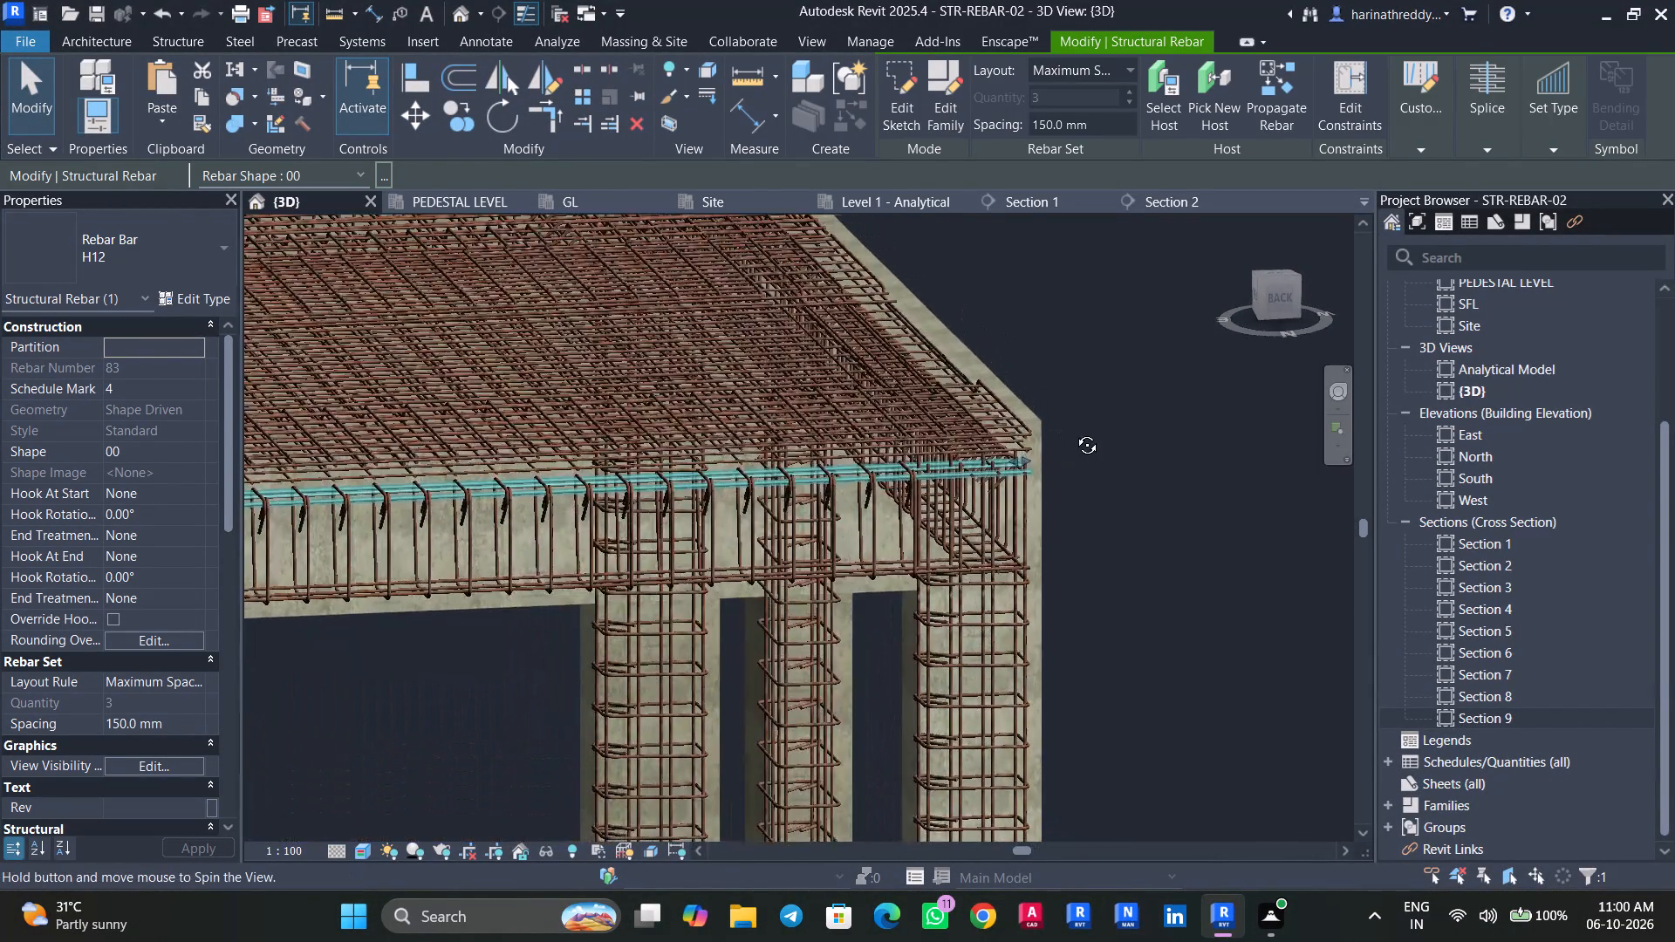
pyautogui.keyDown('shift'); pyautogui.moveTo(1074, 432); pyautogui.dragTo(1077, 420, button='middle'); pyautogui.keyUp('shift')
pyautogui.scroll(8, 1022, 452)
pyautogui.click(1006, 519)
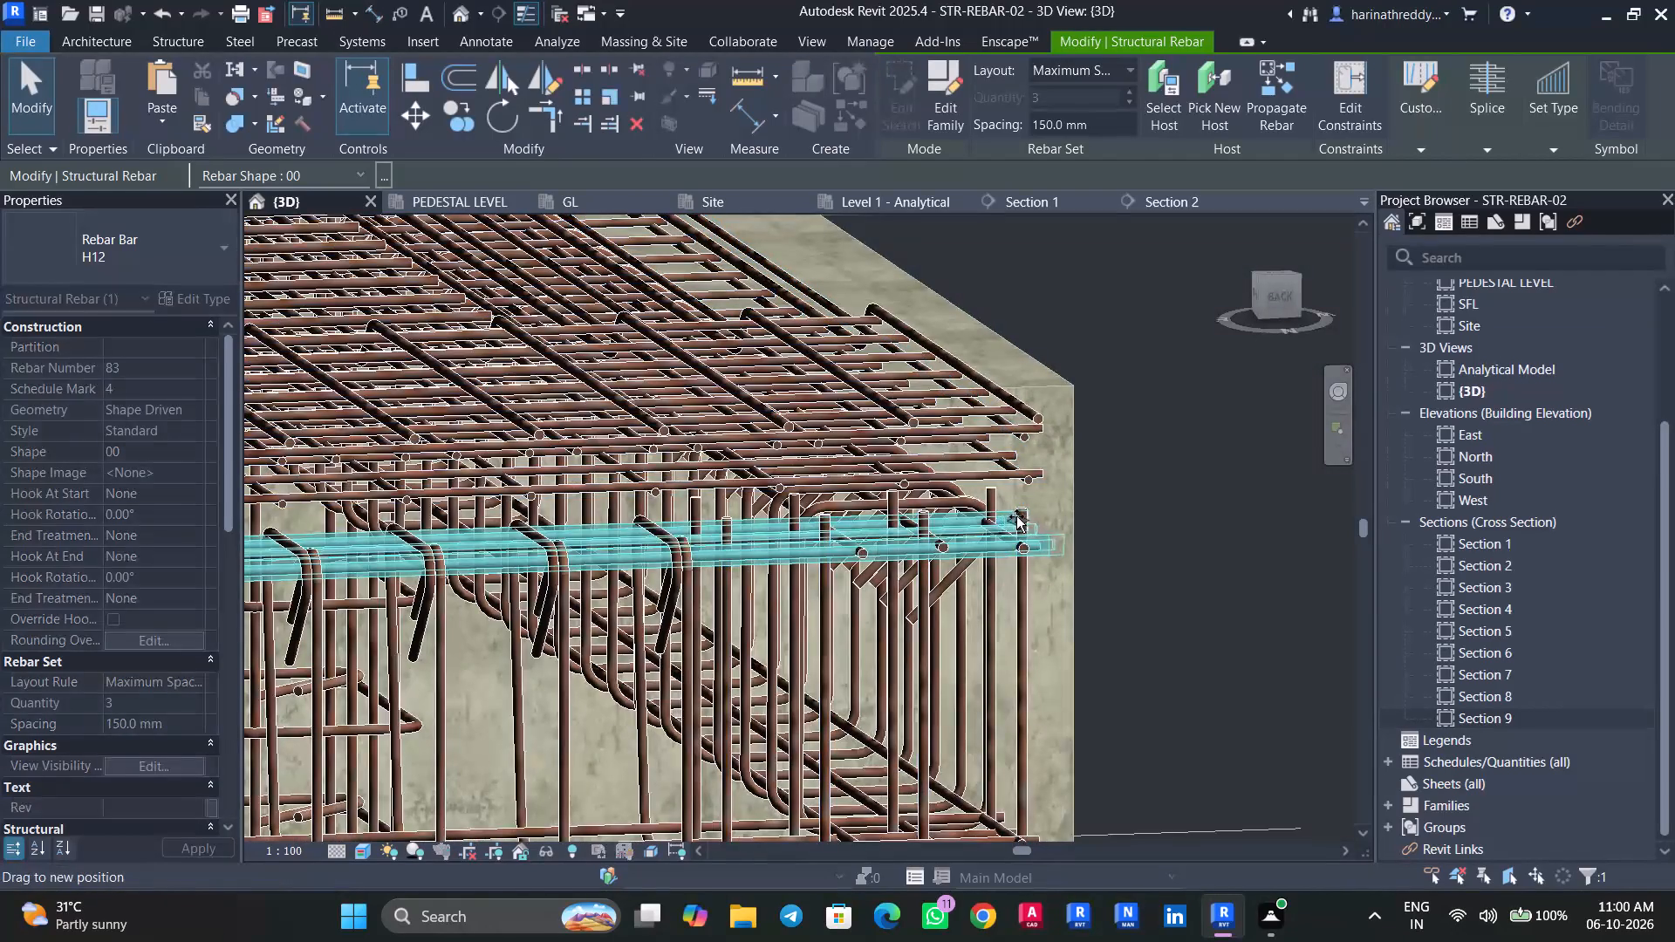
pyautogui.press('Escape')
pyautogui.press('Escape')
pyautogui.click(1018, 591)
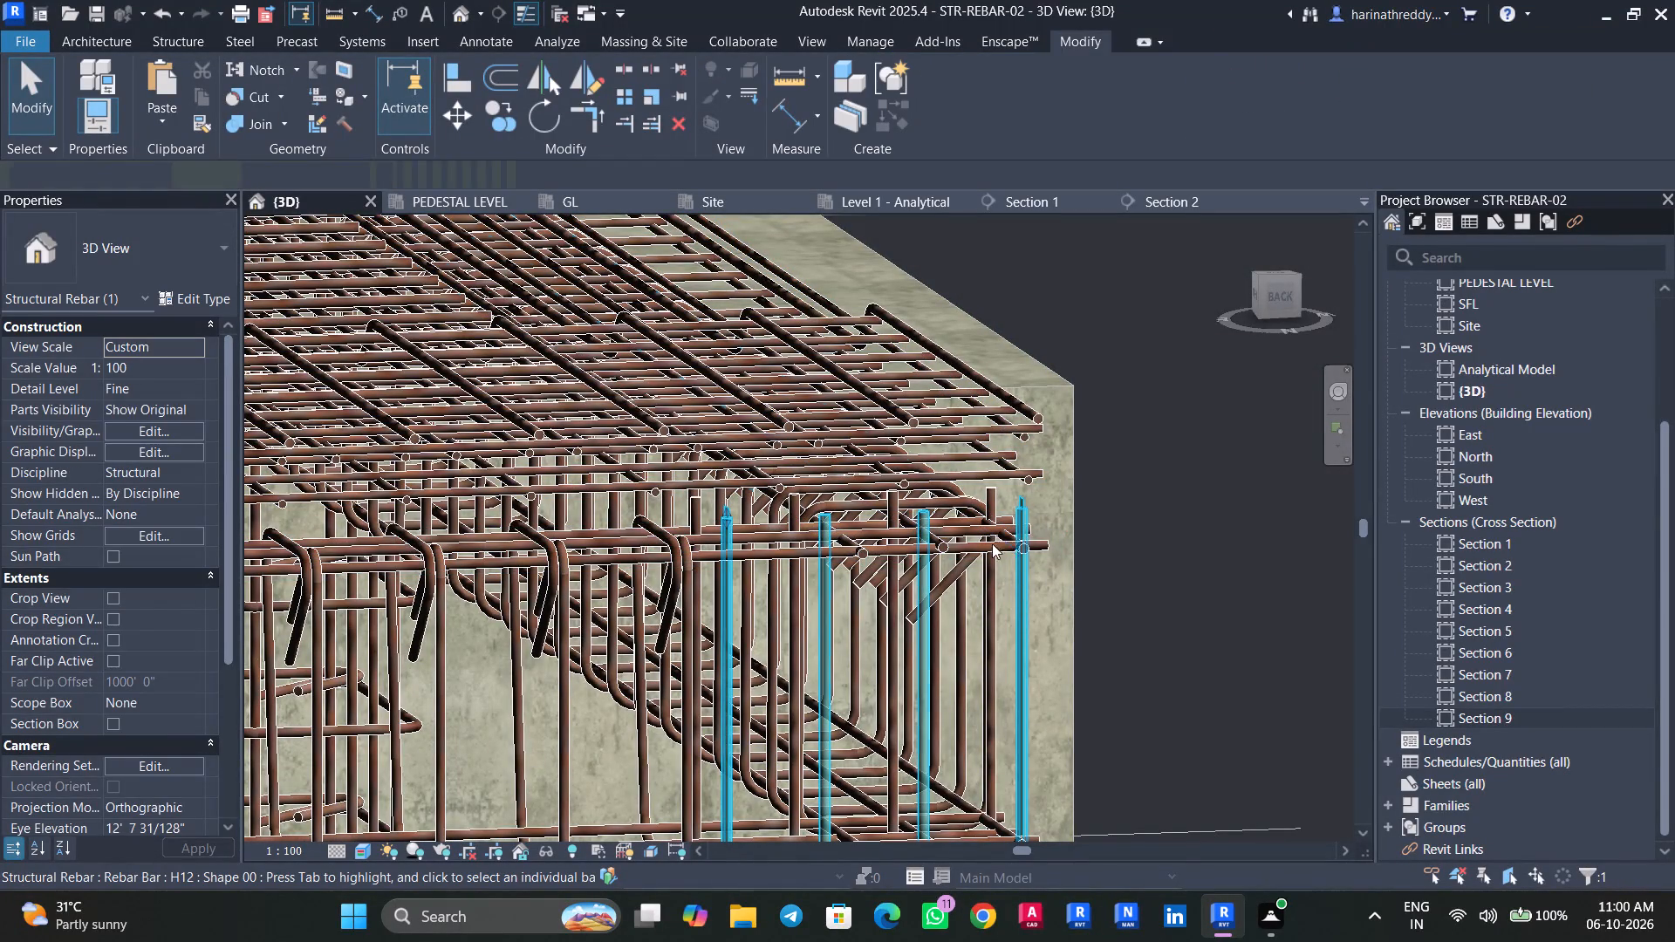
pyautogui.press('Escape')
pyautogui.press('Escape')
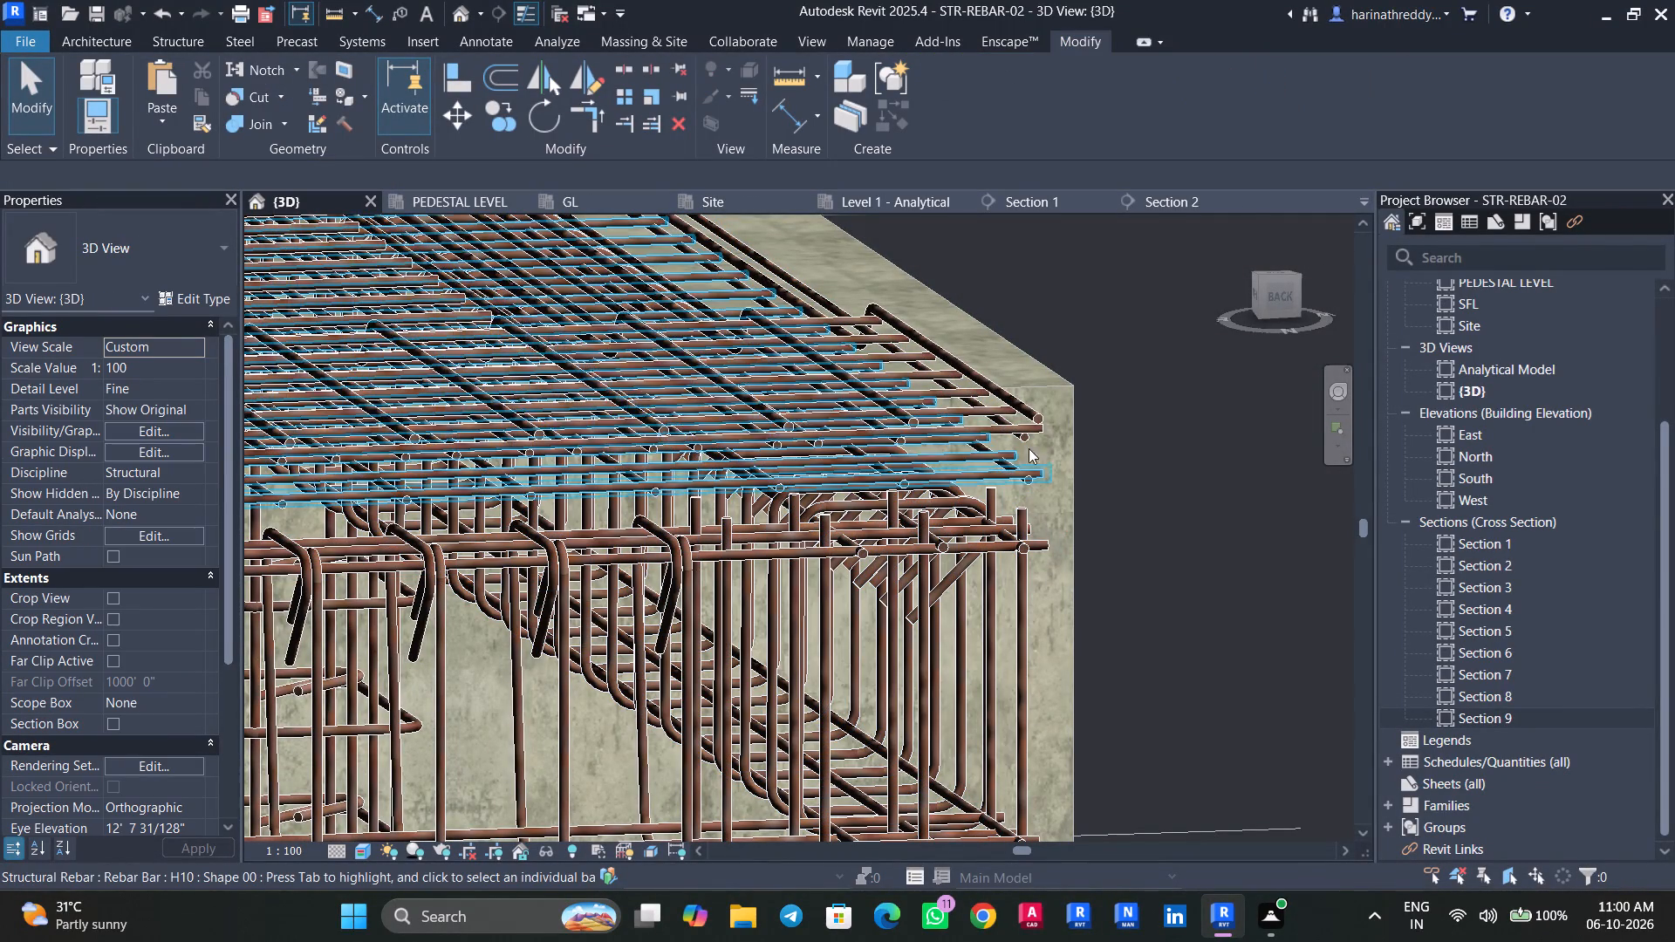
# Save the reinforcement model.
pyautogui.scroll(-9, 1073, 450)
pyautogui.keyDown('shift'); pyautogui.moveTo(1127, 444); pyautogui.dragTo(1110, 445, button='middle'); pyautogui.keyUp('shift')
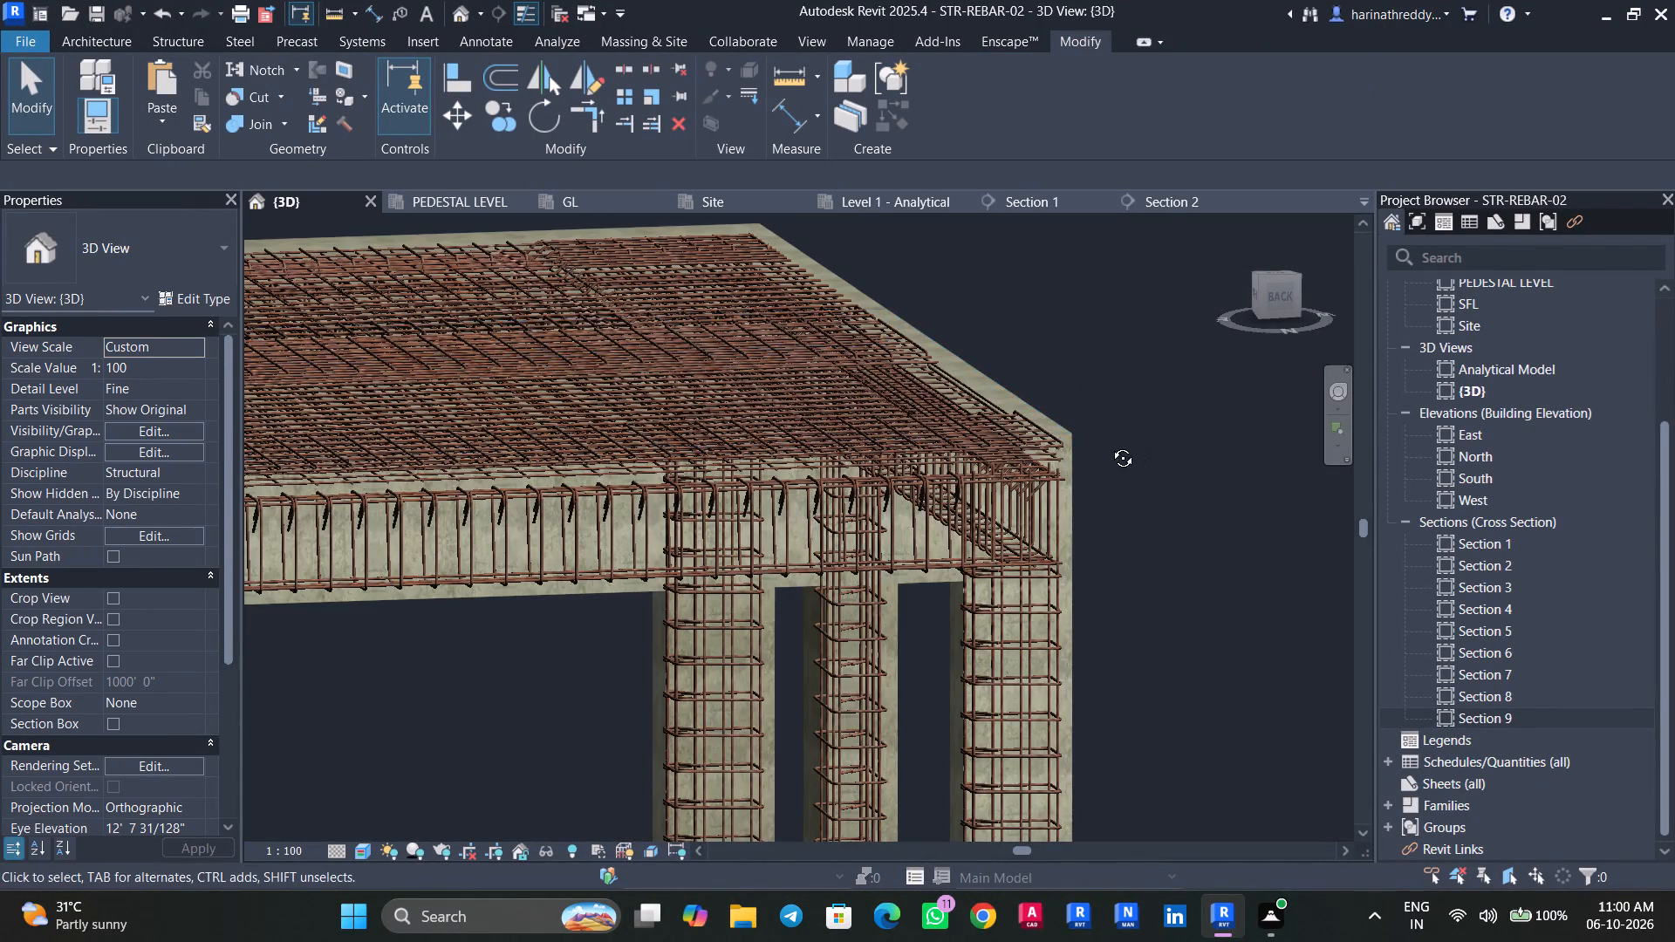
pyautogui.keyDown('shift'); pyautogui.moveTo(1110, 445); pyautogui.dragTo(763, 510, button='middle'); pyautogui.keyUp('shift')
pyautogui.scroll(-8, 766, 509)
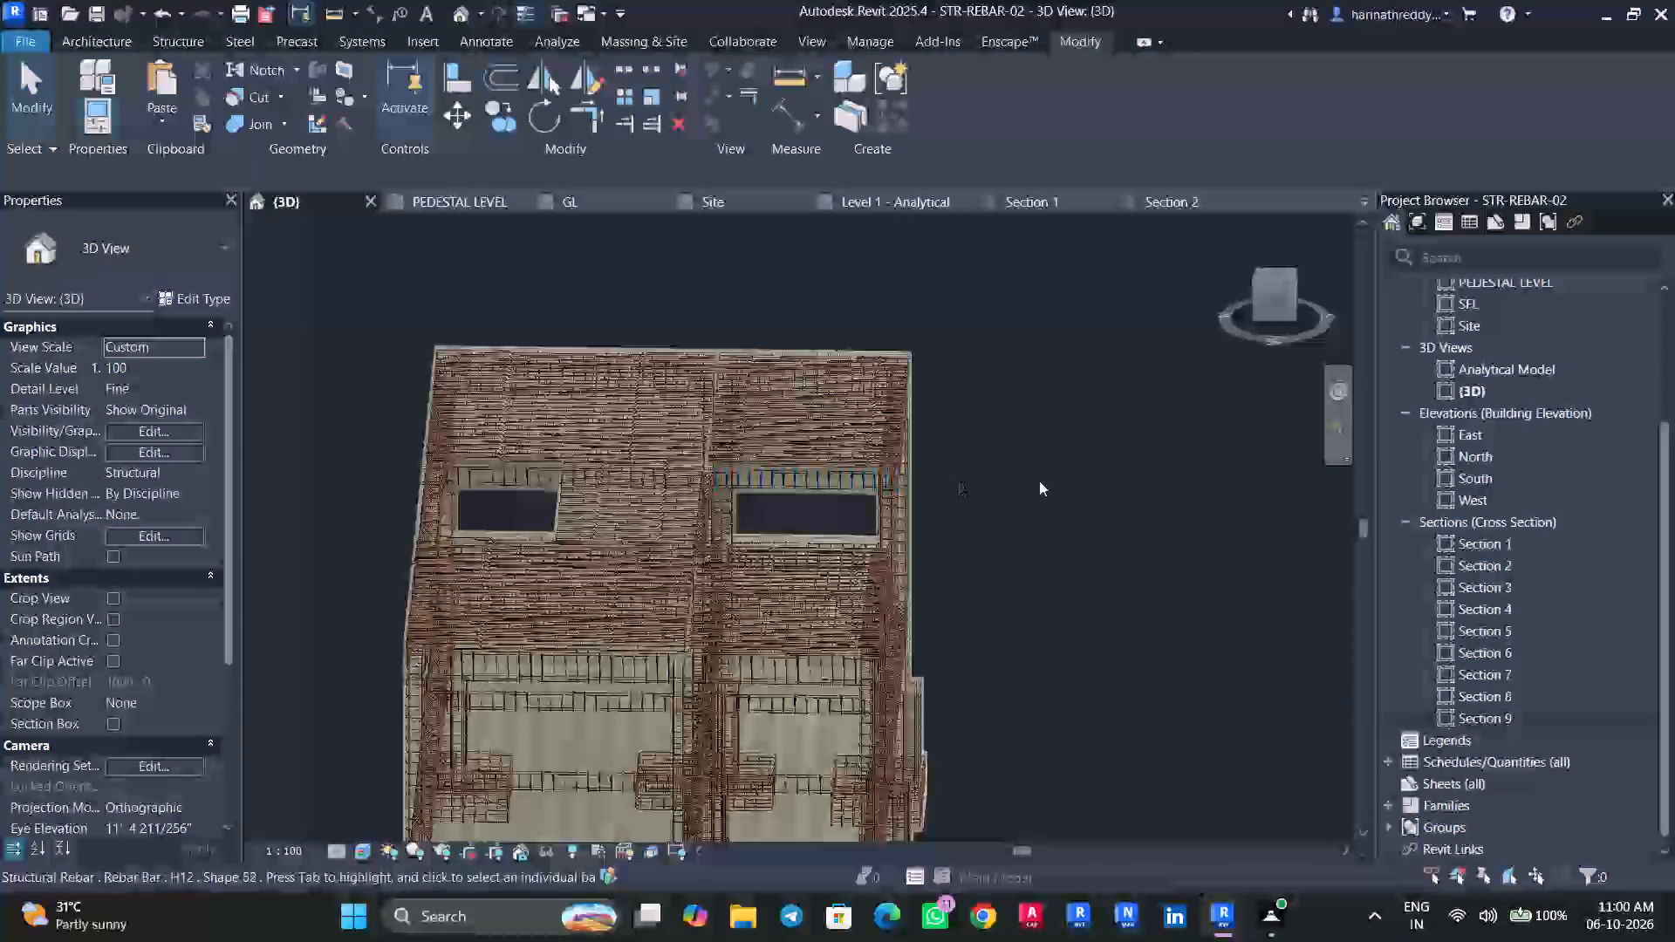
pyautogui.hotkey('ctrl', 's')
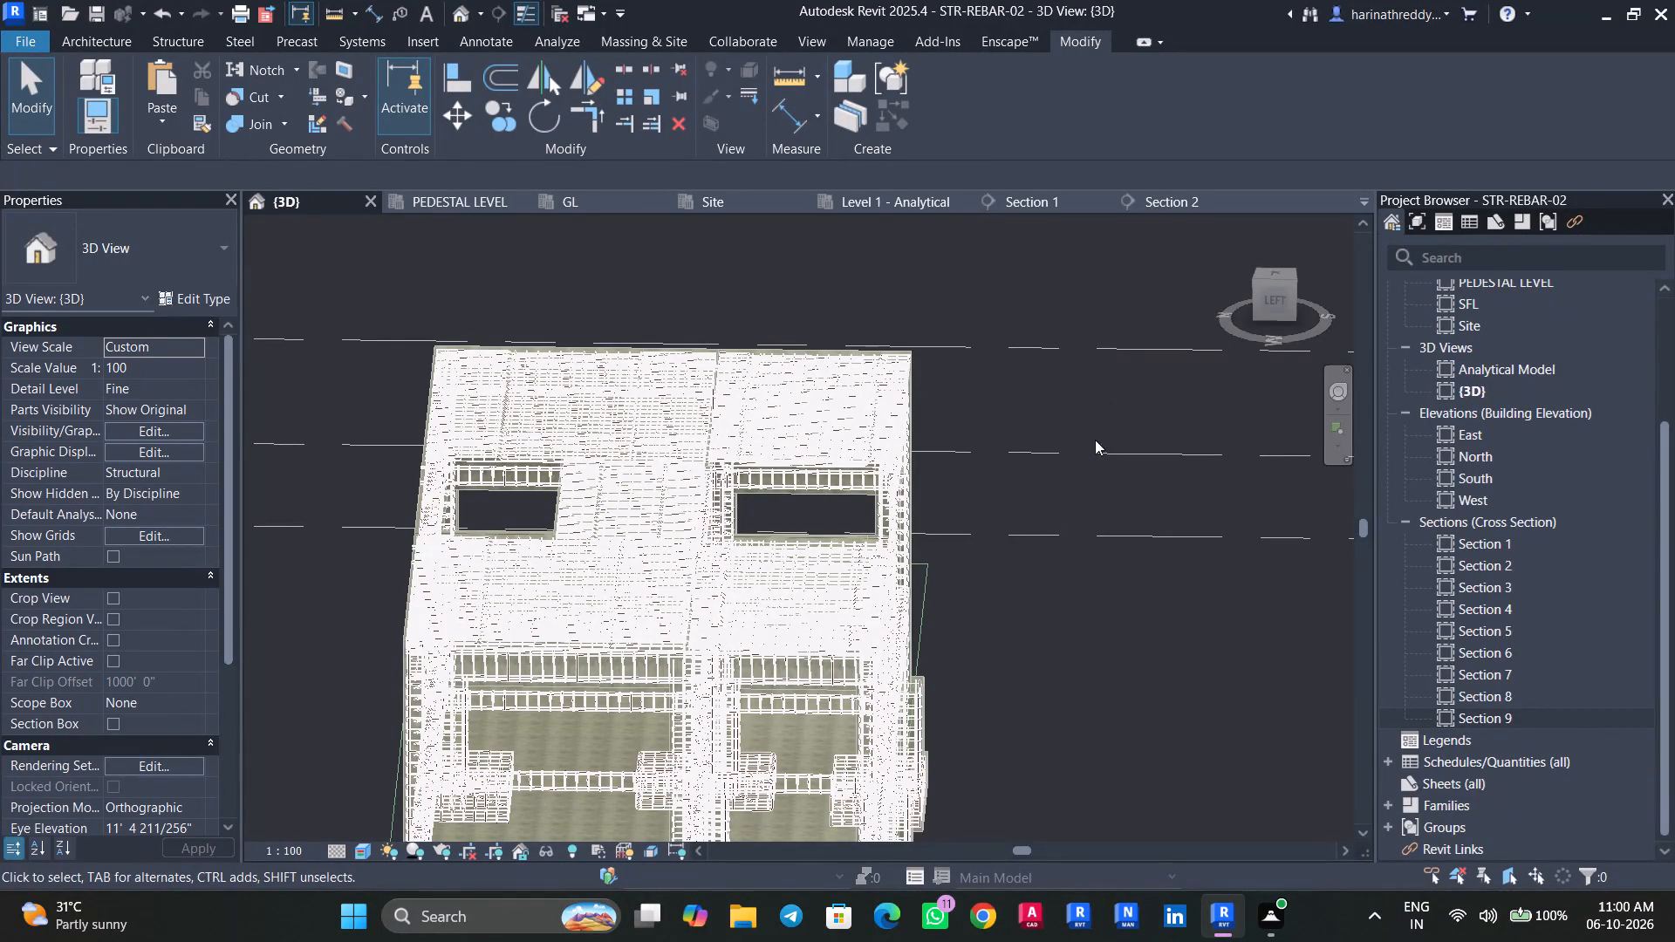
# In the GL structural plan, delete the Section 7 cross-section line that runs through the middle bay.
pyautogui.keyDown('shift'); pyautogui.moveTo(1187, 518); pyautogui.dragTo(1070, 567, button='middle'); pyautogui.keyUp('shift')
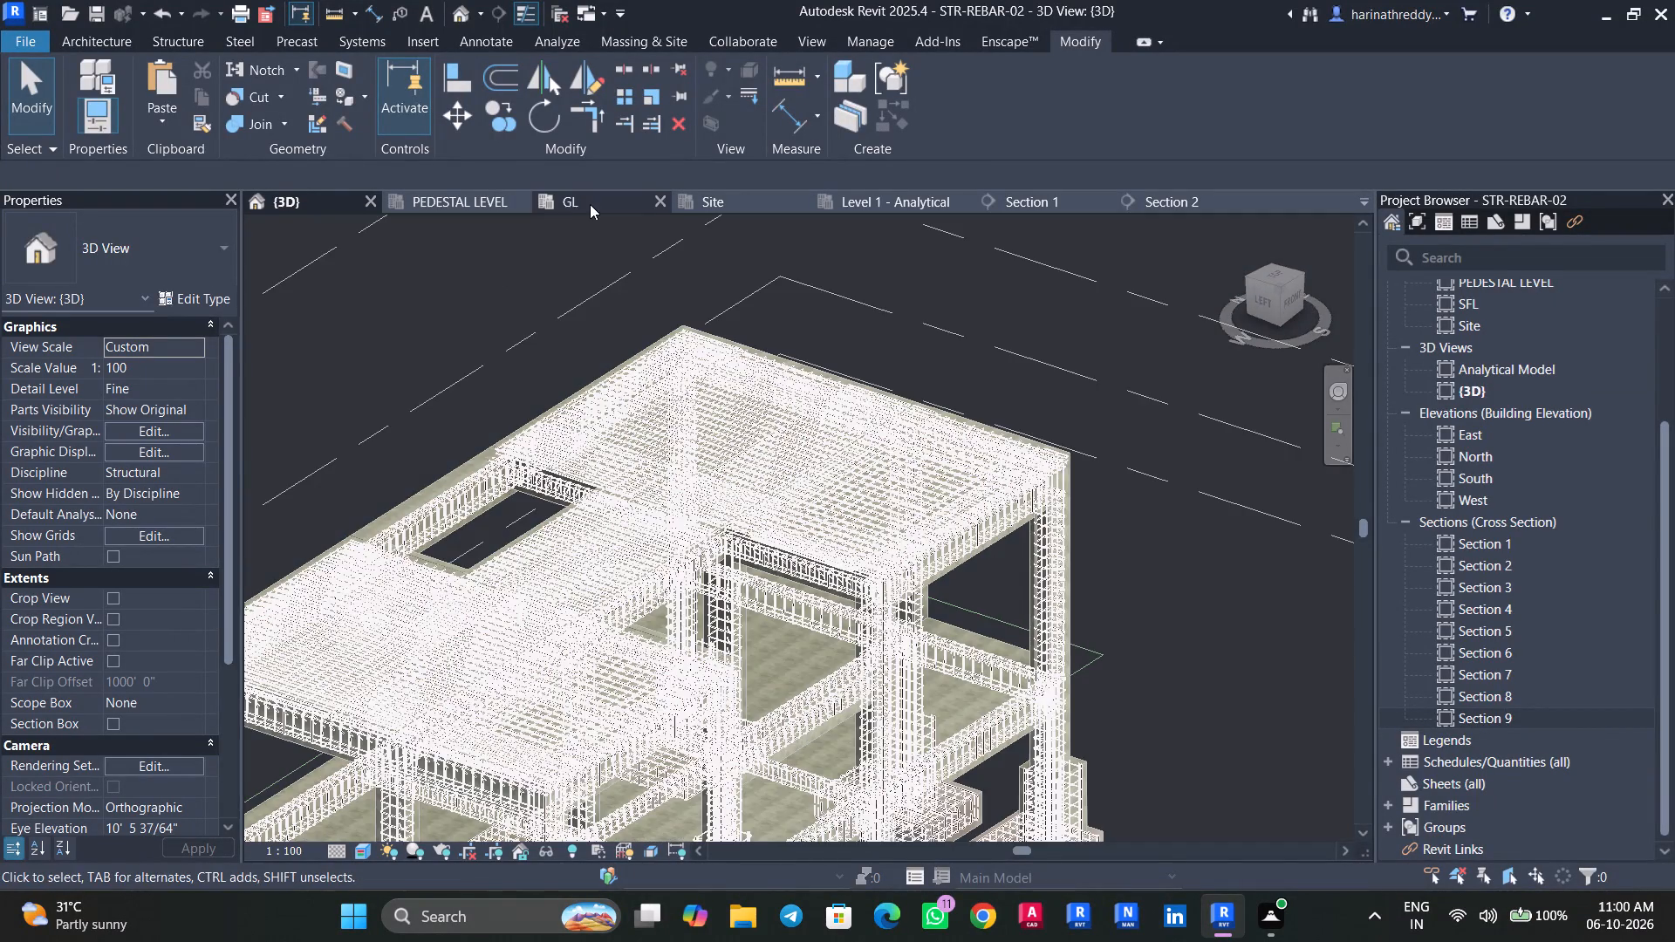
pyautogui.click(590, 204)
pyautogui.scroll(-8, 678, 379)
pyautogui.scroll(2, 678, 380)
pyautogui.scroll(-5, 678, 380)
pyautogui.scroll(1, 678, 380)
pyautogui.scroll(-4, 678, 381)
pyautogui.moveTo(838, 484); pyautogui.dragTo(863, 413, button='middle')
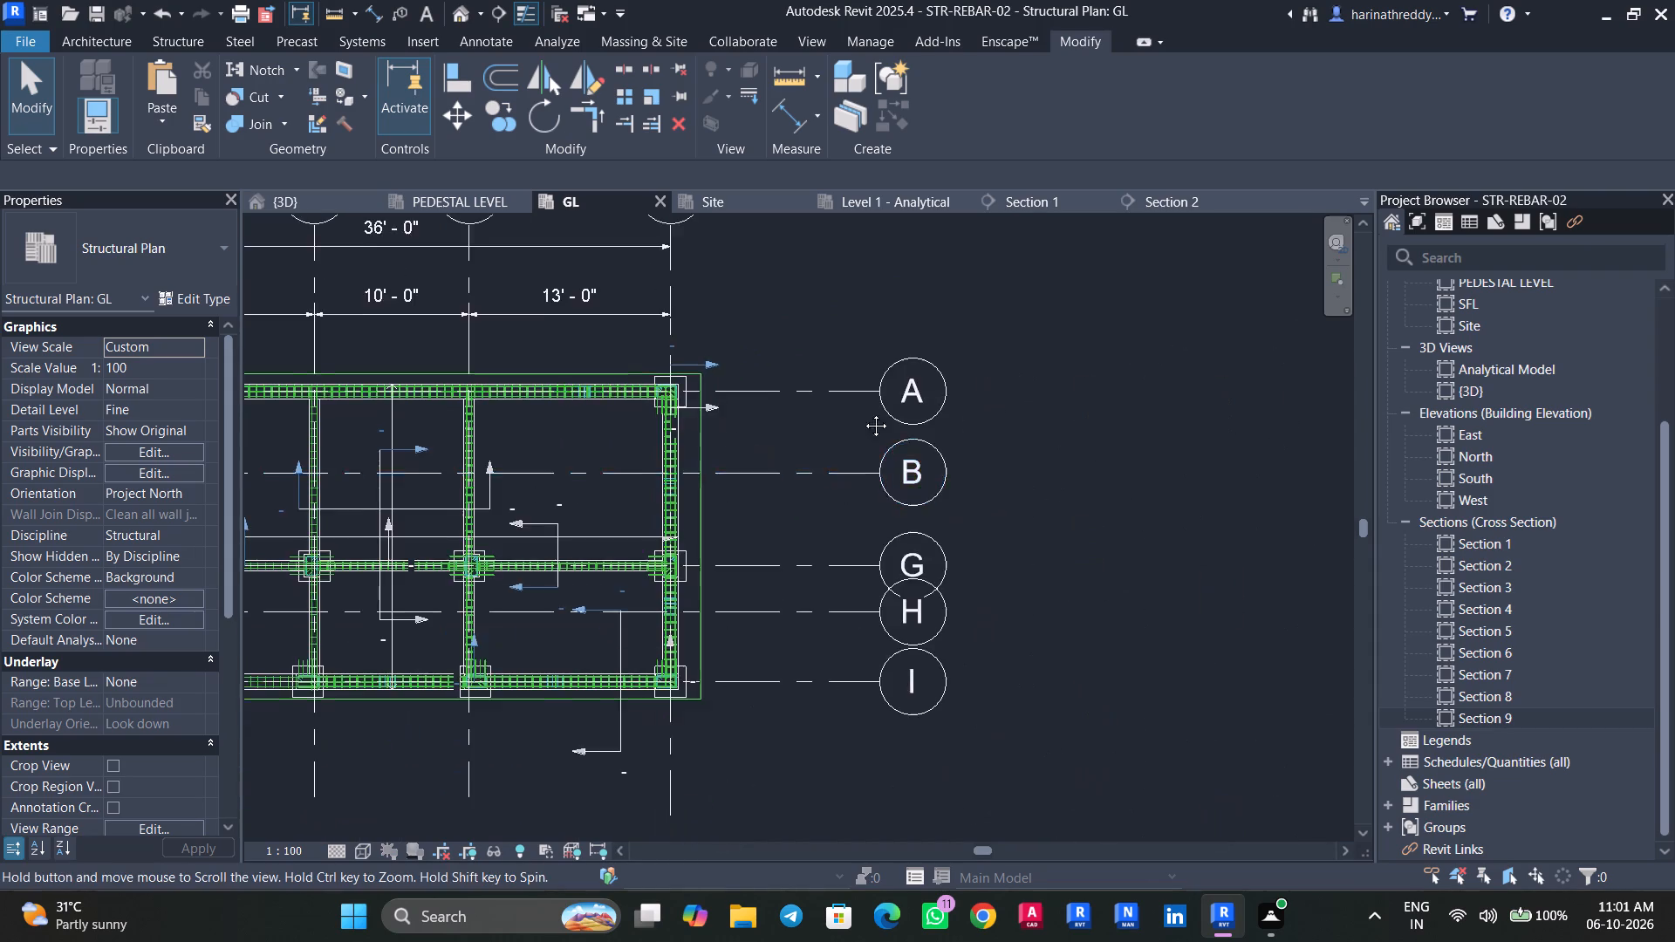
pyautogui.moveTo(863, 413); pyautogui.dragTo(952, 298, button='middle')
pyautogui.scroll(4, 429, 450)
pyautogui.moveTo(521, 426); pyautogui.dragTo(639, 556, button='middle')
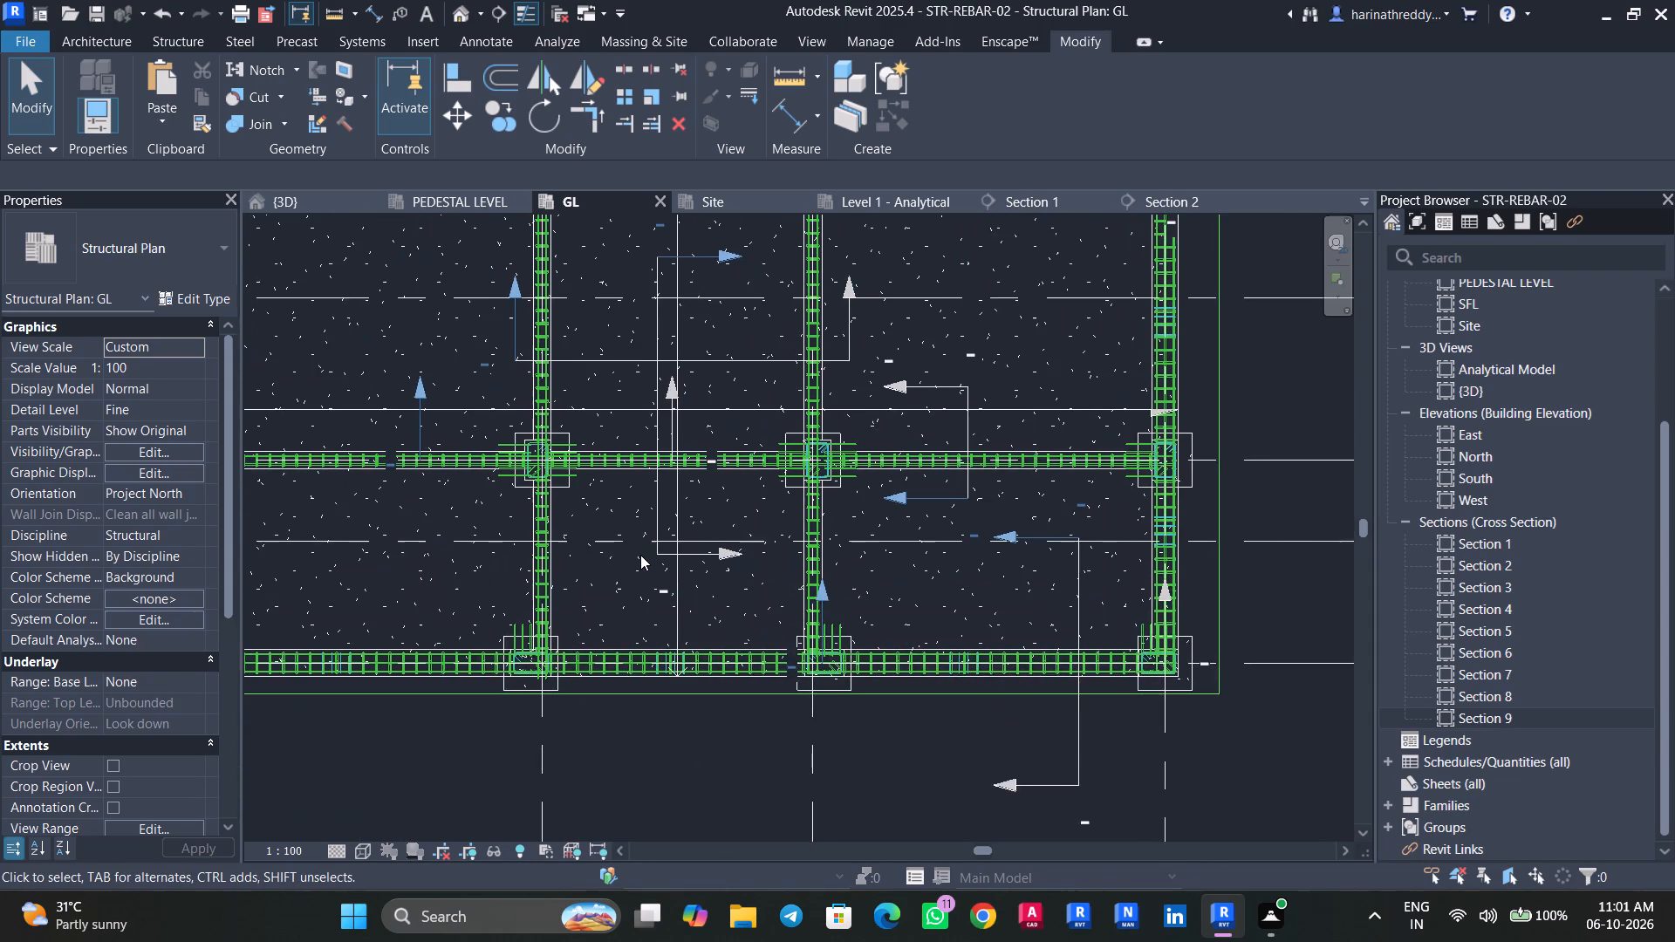
pyautogui.scroll(-2, 640, 555)
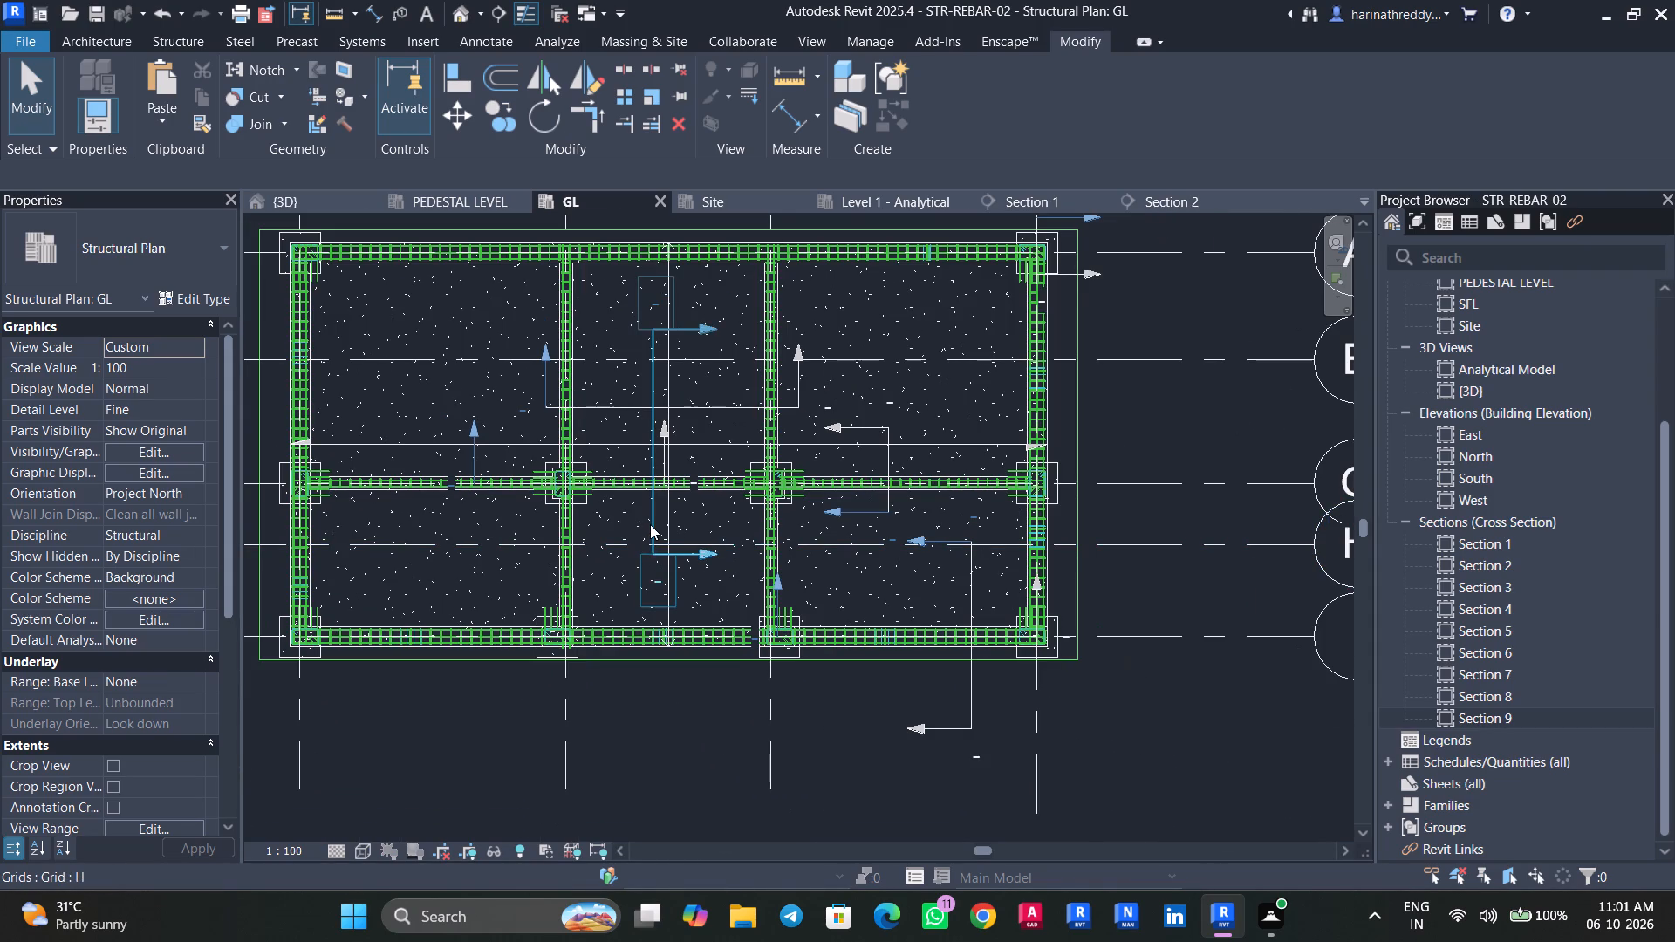
pyautogui.click(650, 524)
pyautogui.press('Delete')
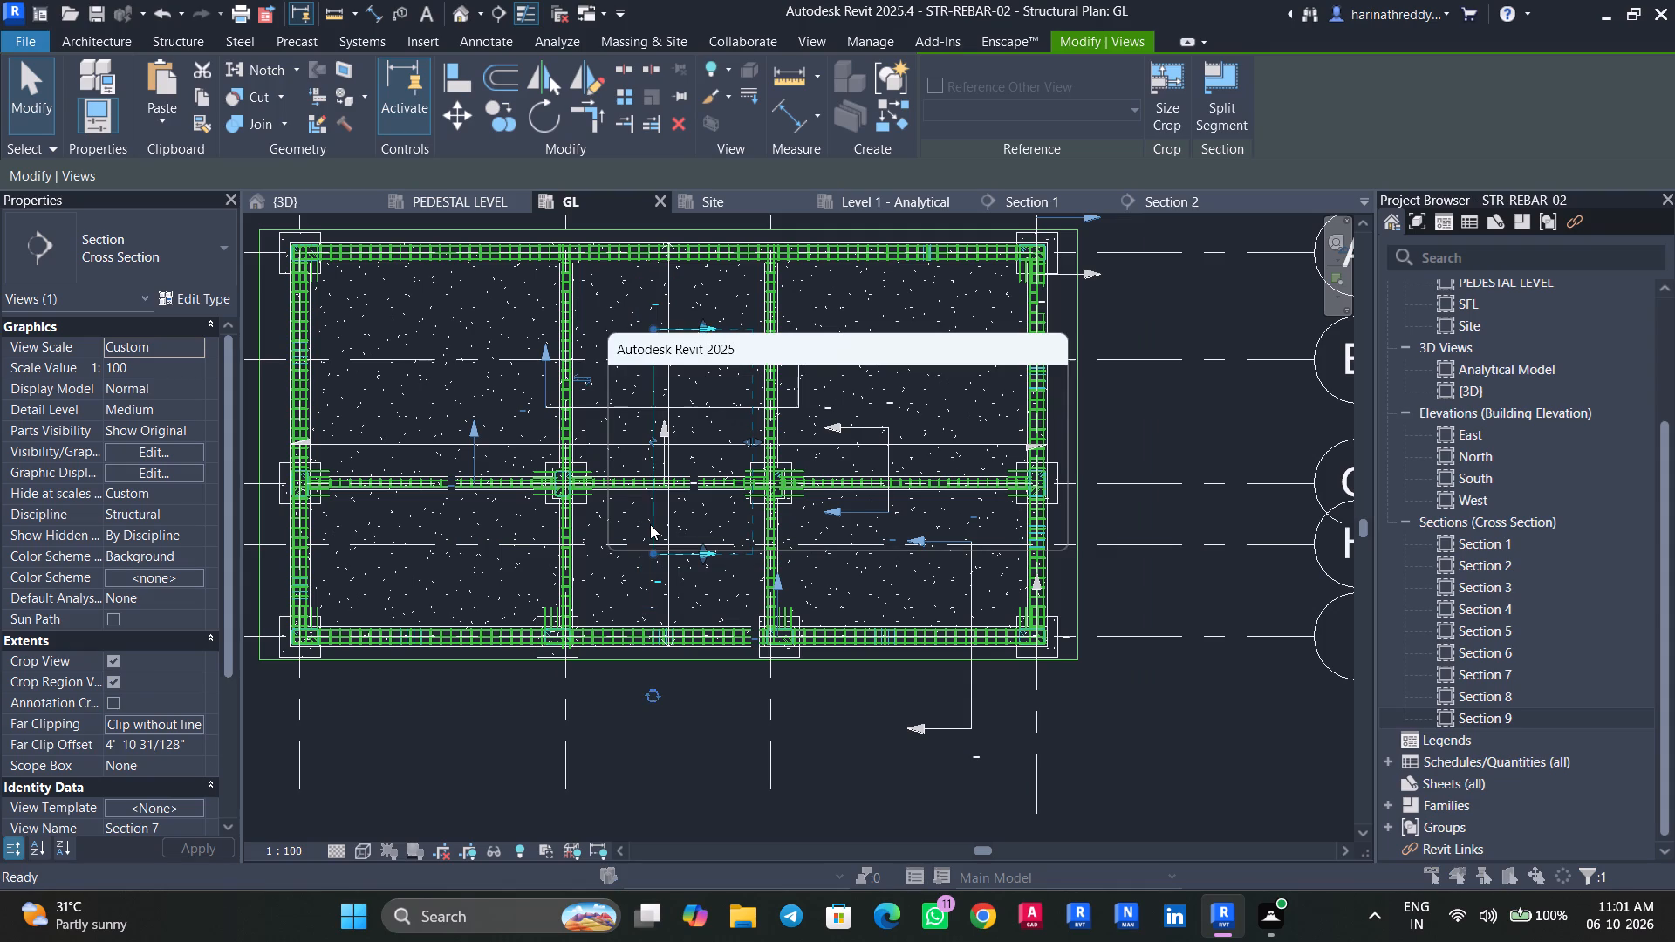
pyautogui.click(889, 536)
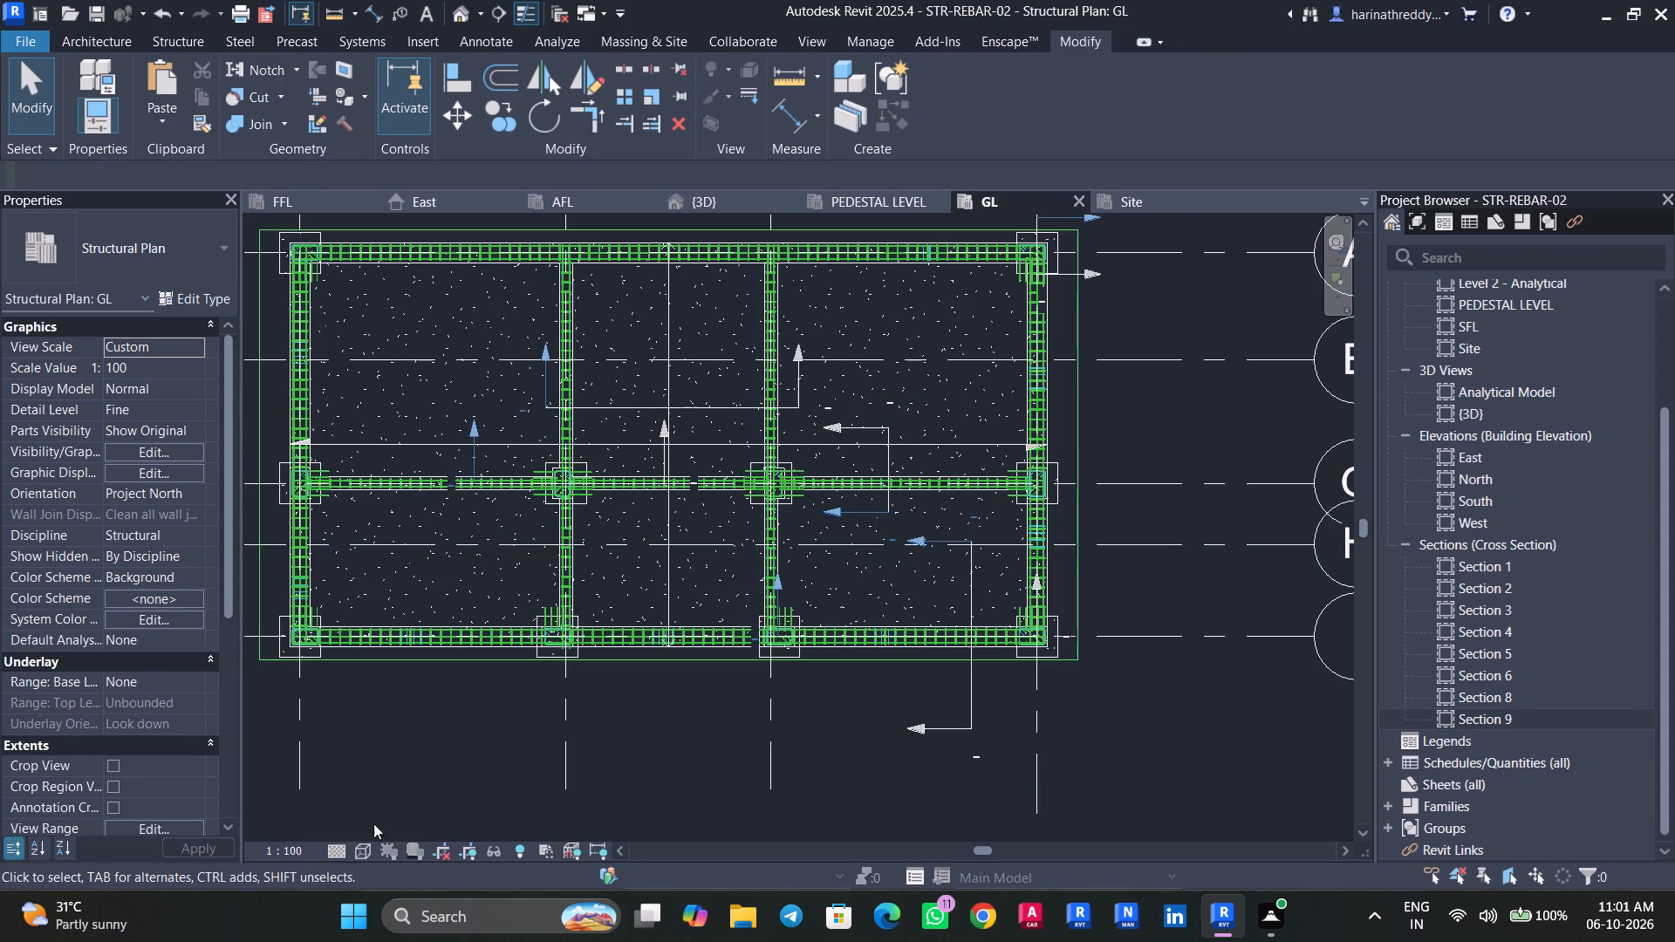
# Hide the Structural Rebar and Structural Rebar Couplers categories in the GL structural plan.
pyautogui.press('v')
pyautogui.press('v')
pyautogui.click(662, 440)
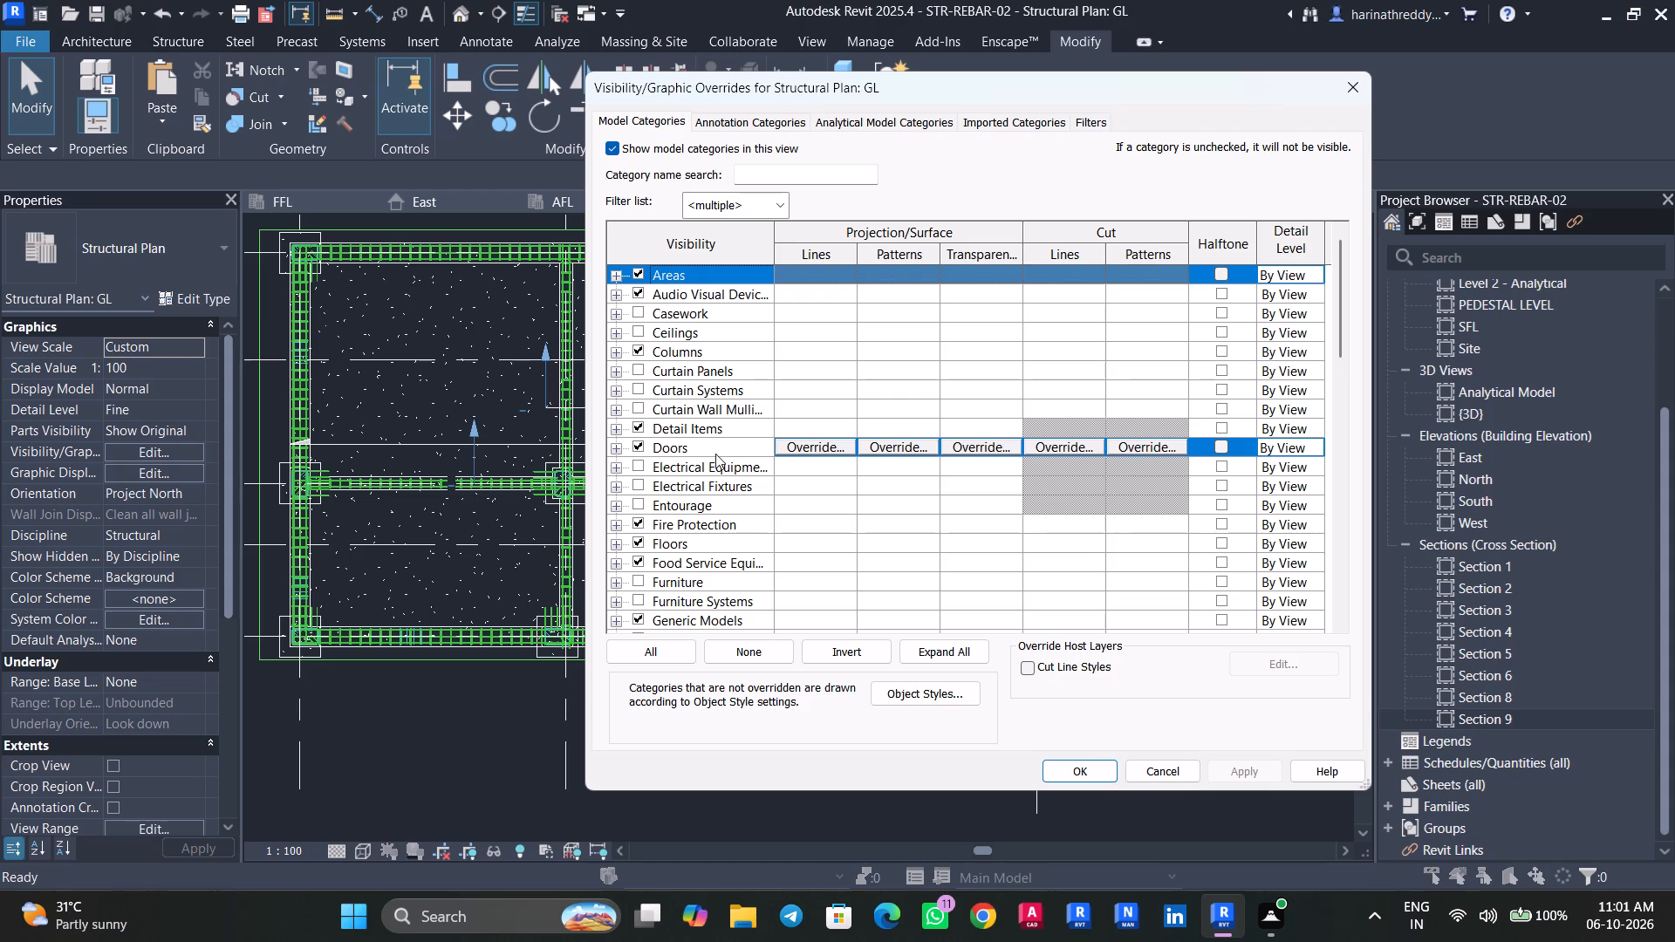
pyautogui.press('s')
pyautogui.scroll(-1, 697, 551)
pyautogui.scroll(1, 697, 551)
pyautogui.scroll(-19, 697, 551)
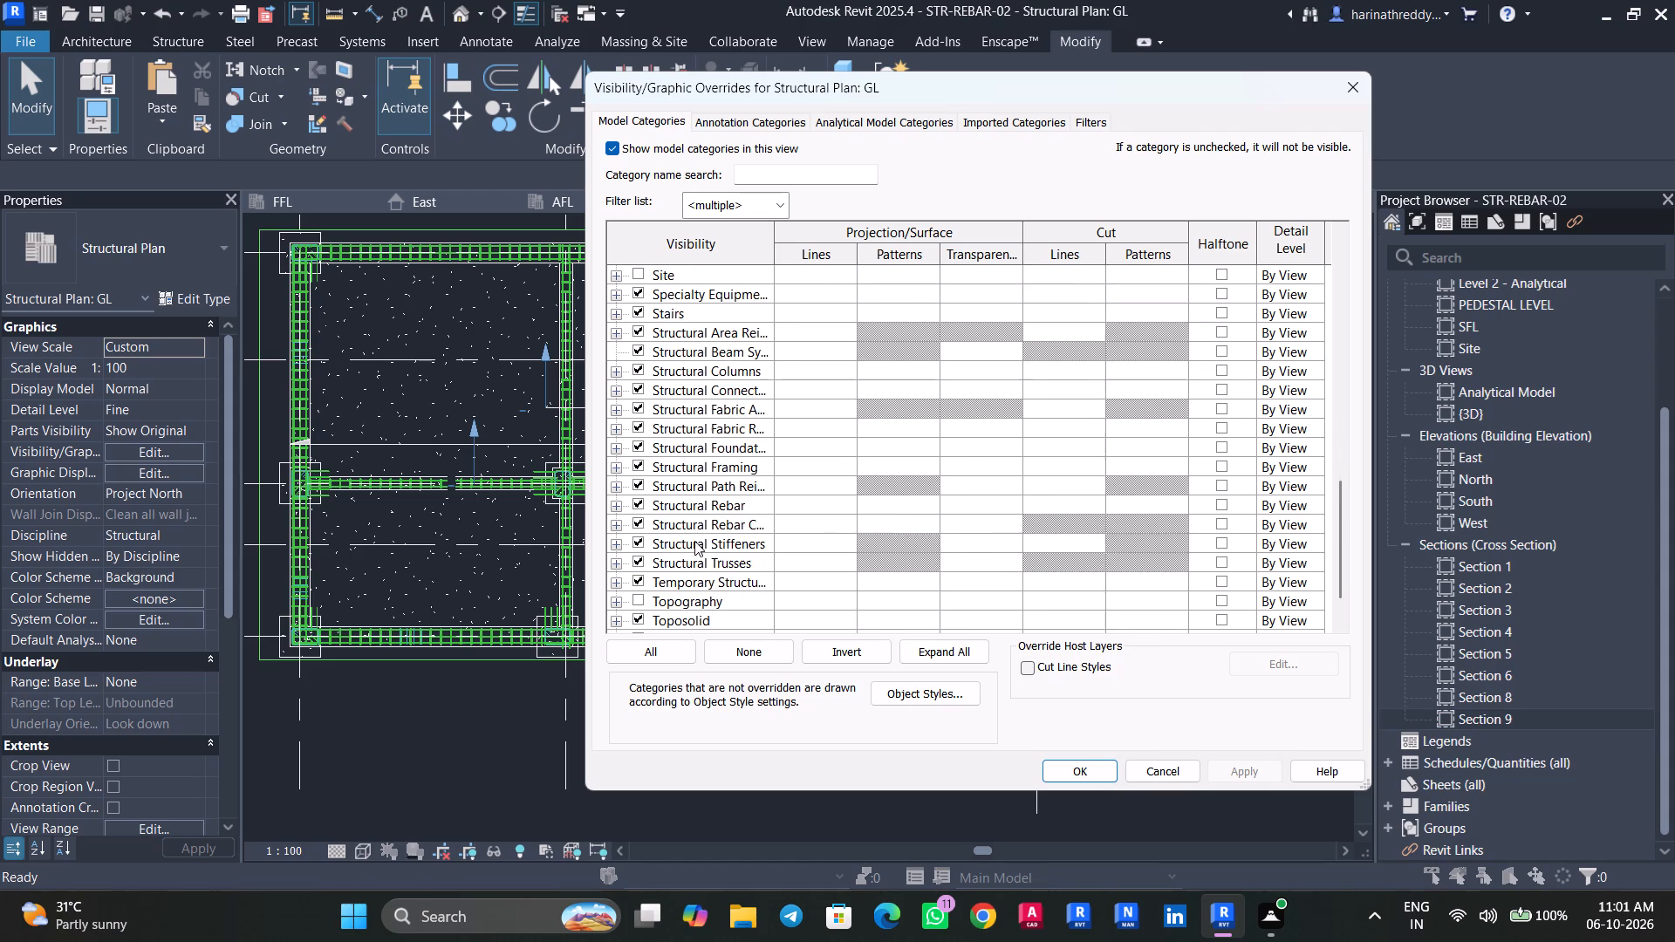
pyautogui.click(639, 523)
pyautogui.click(641, 502)
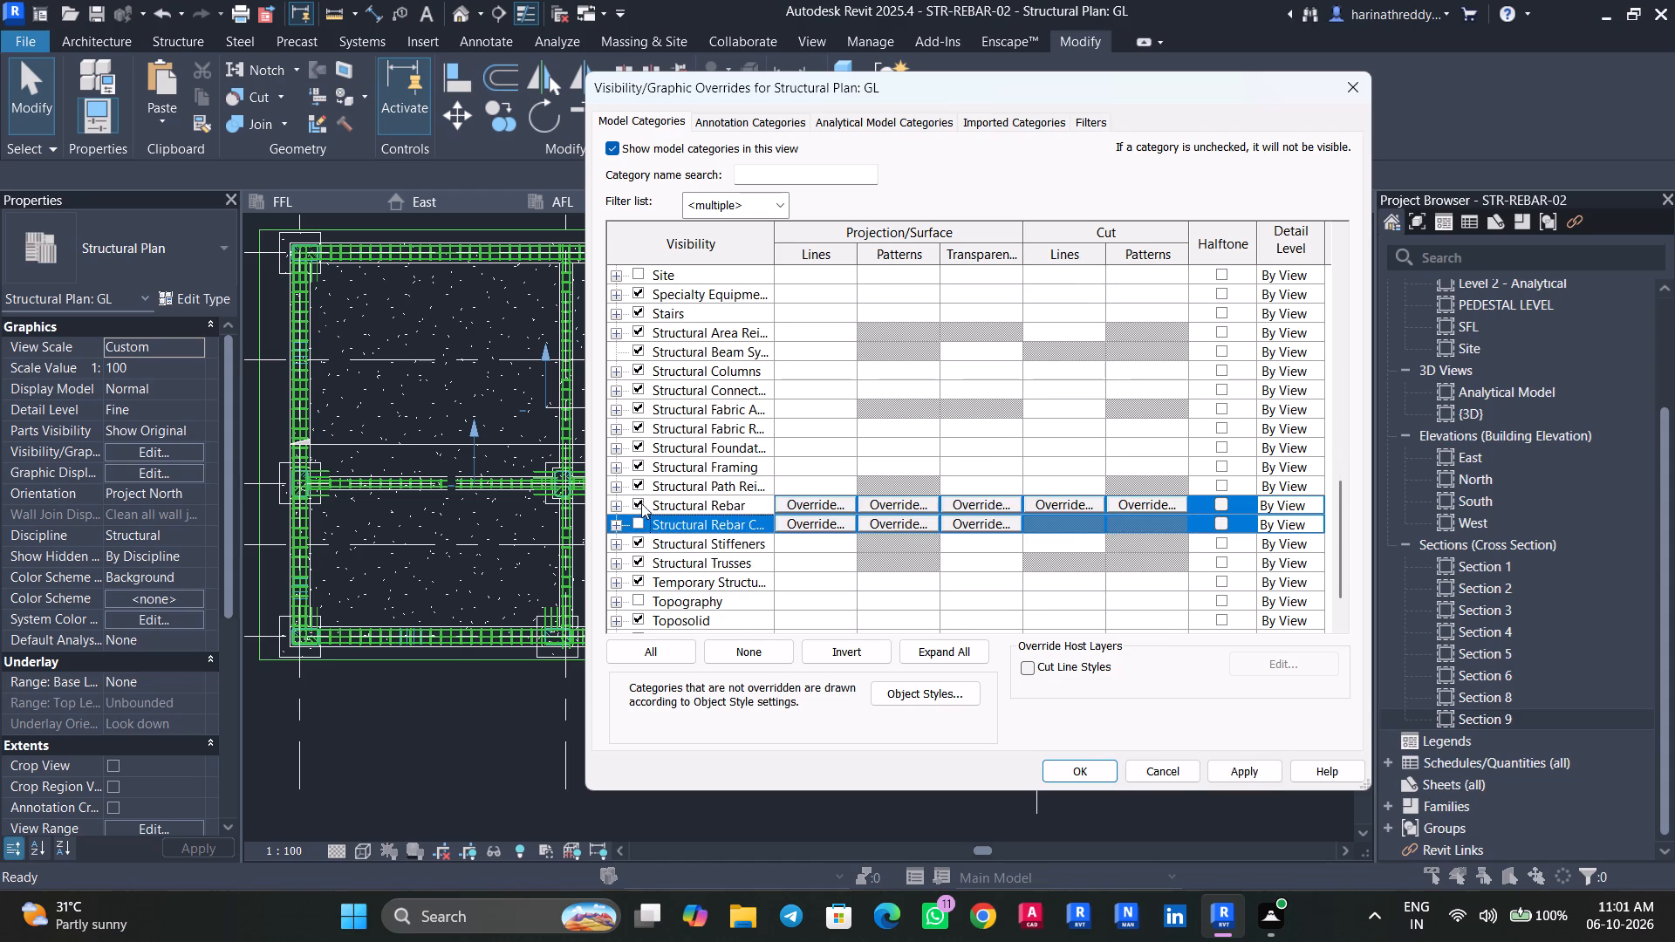
pyautogui.click(1261, 763)
pyautogui.click(1044, 764)
pyautogui.press('Escape')
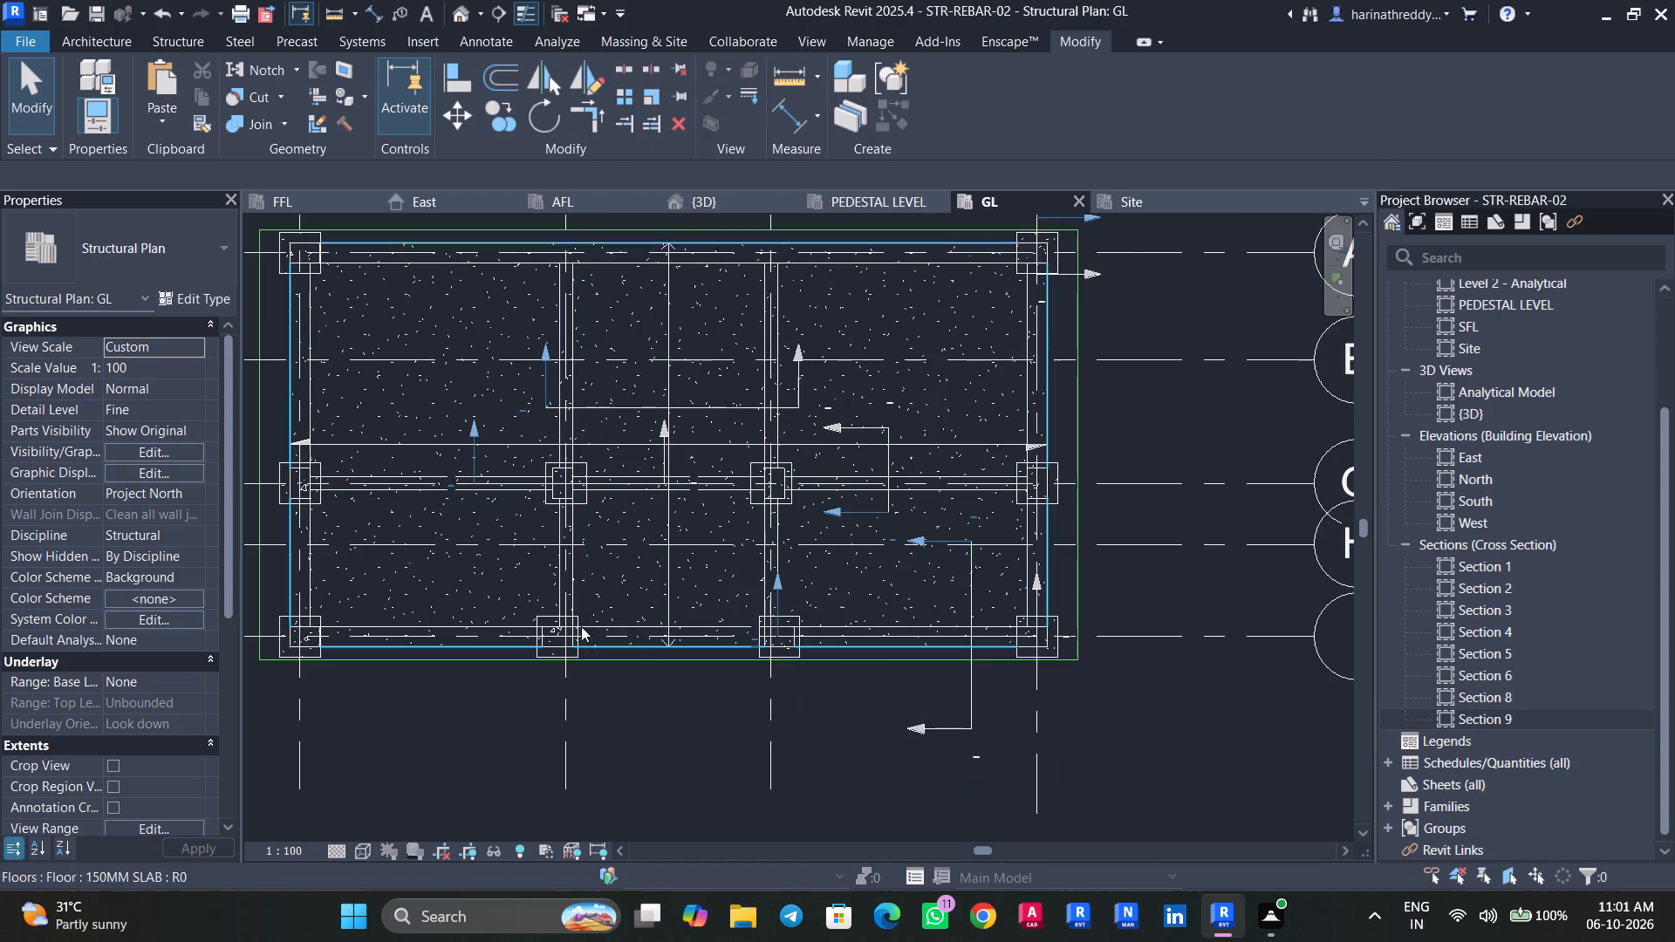
pyautogui.press('Escape')
# Start a Cast-In-Place Monolithic Stair 2 in the GL plan, rising from GL to FFL.
pyautogui.scroll(4, 615, 570)
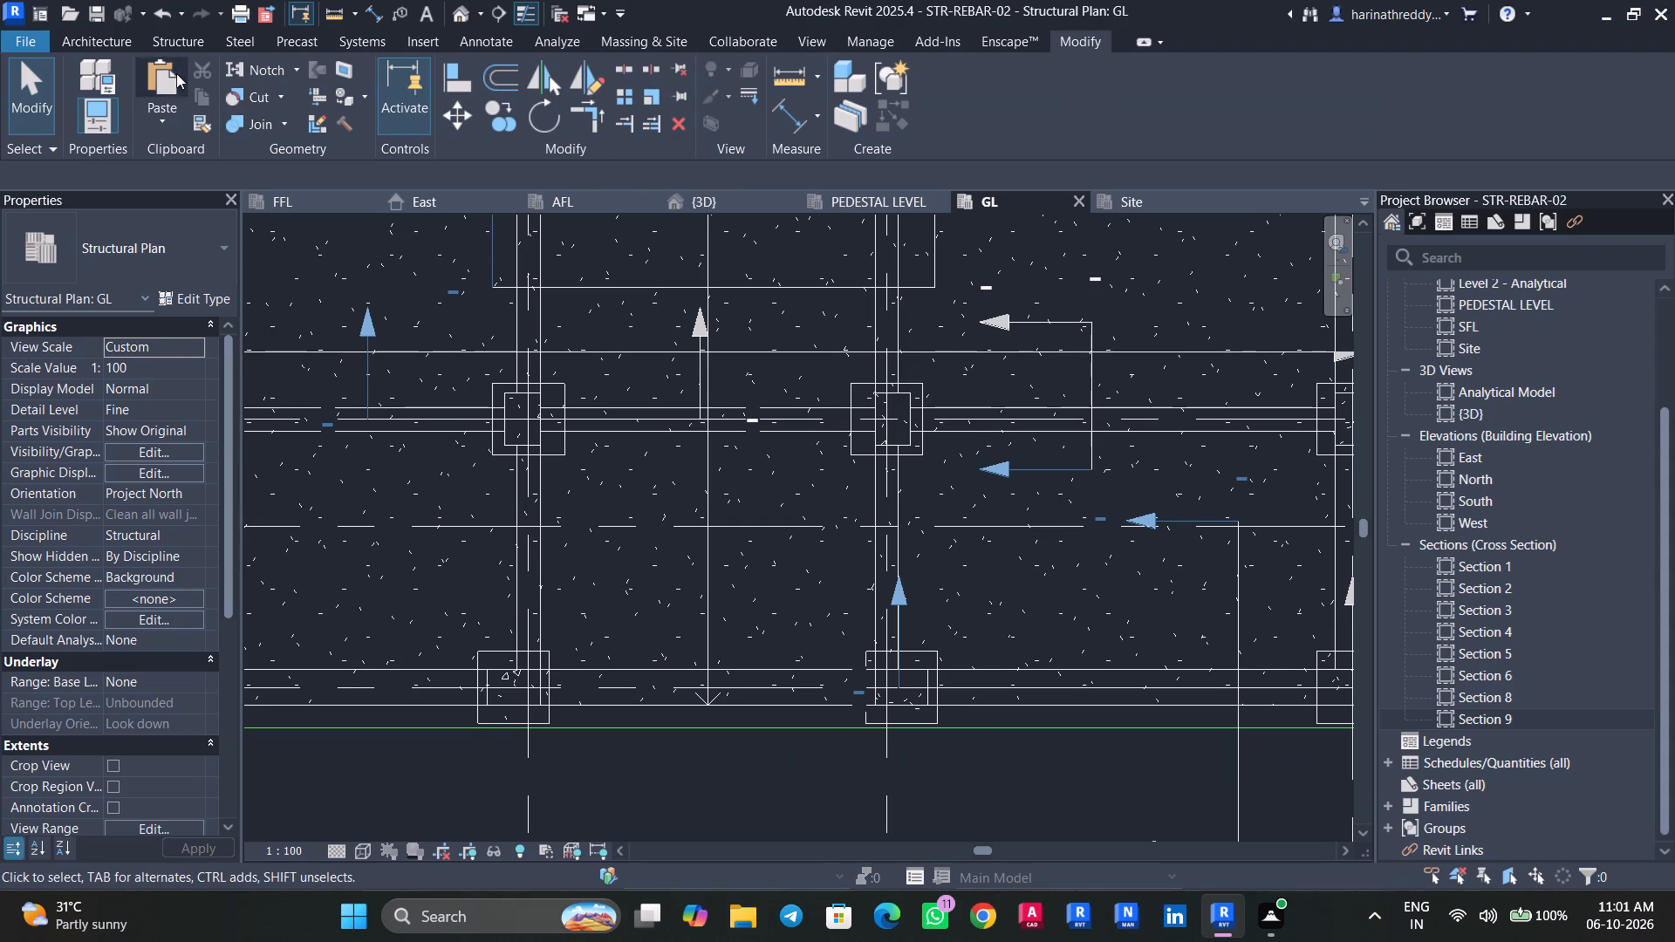
pyautogui.click(103, 44)
pyautogui.click(803, 104)
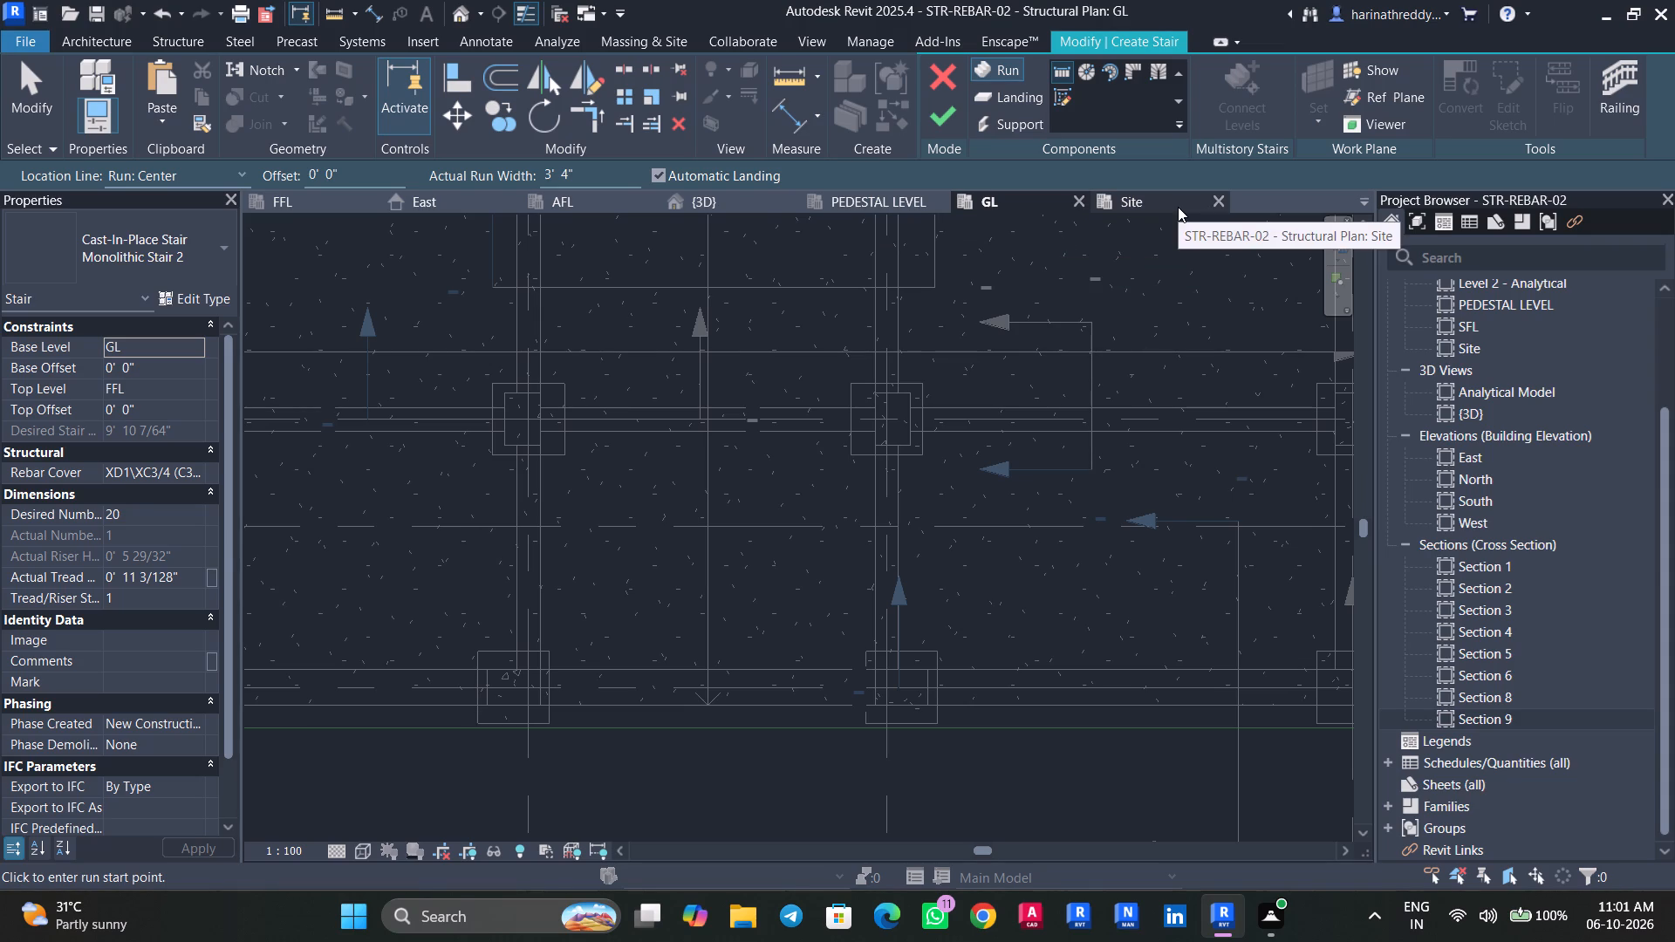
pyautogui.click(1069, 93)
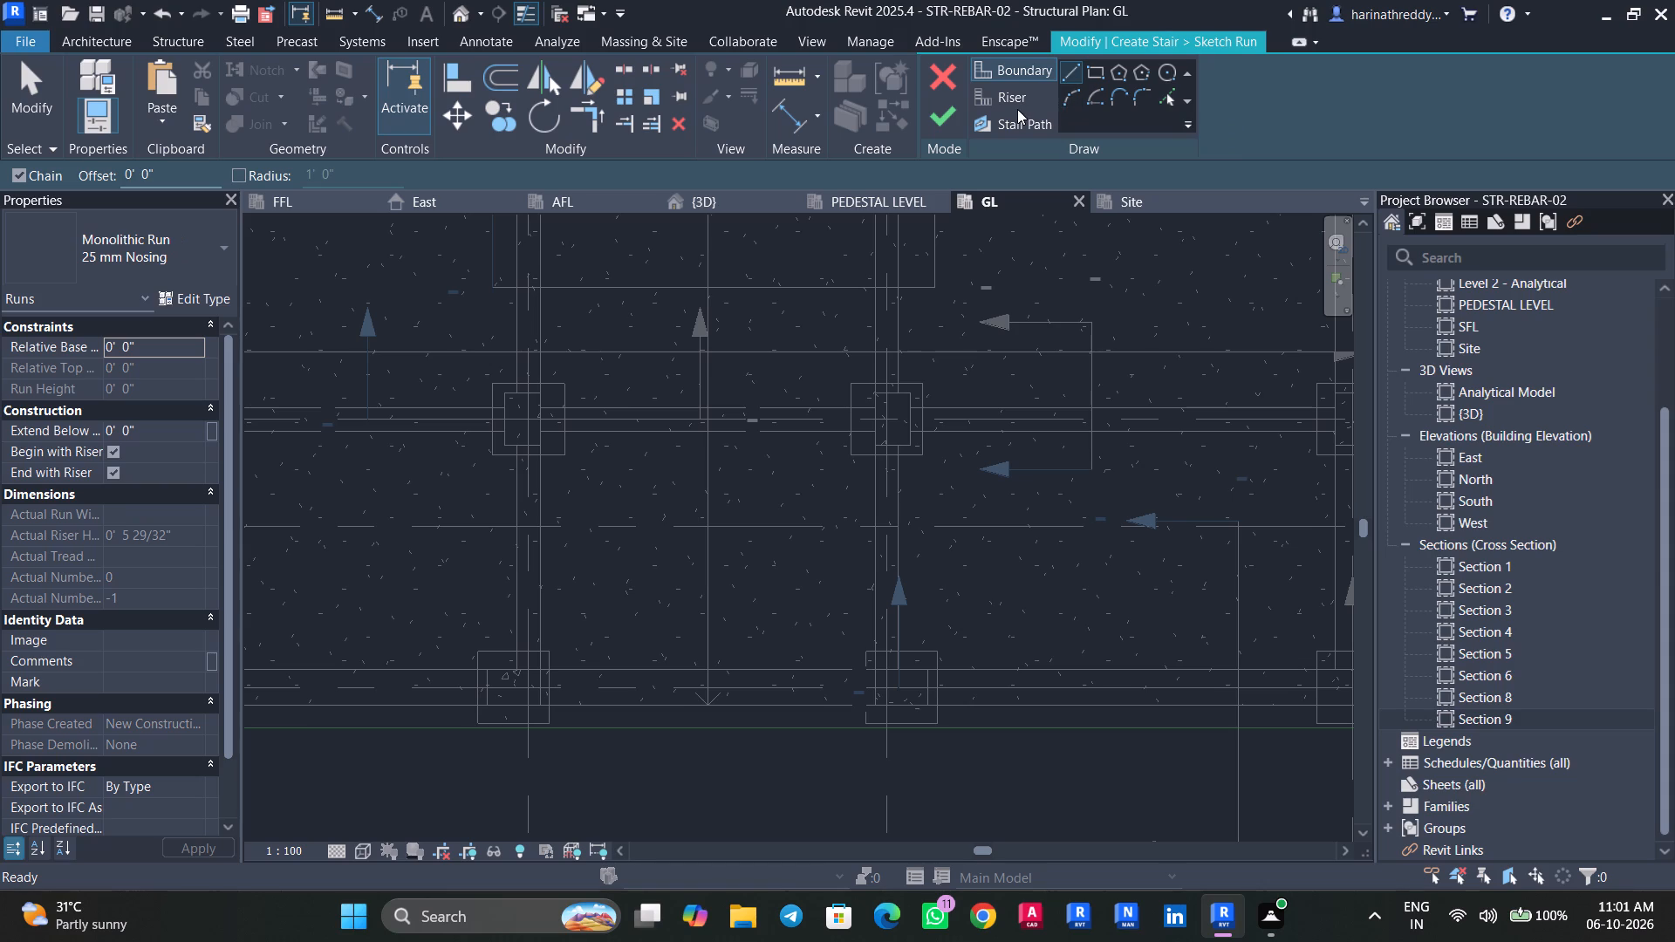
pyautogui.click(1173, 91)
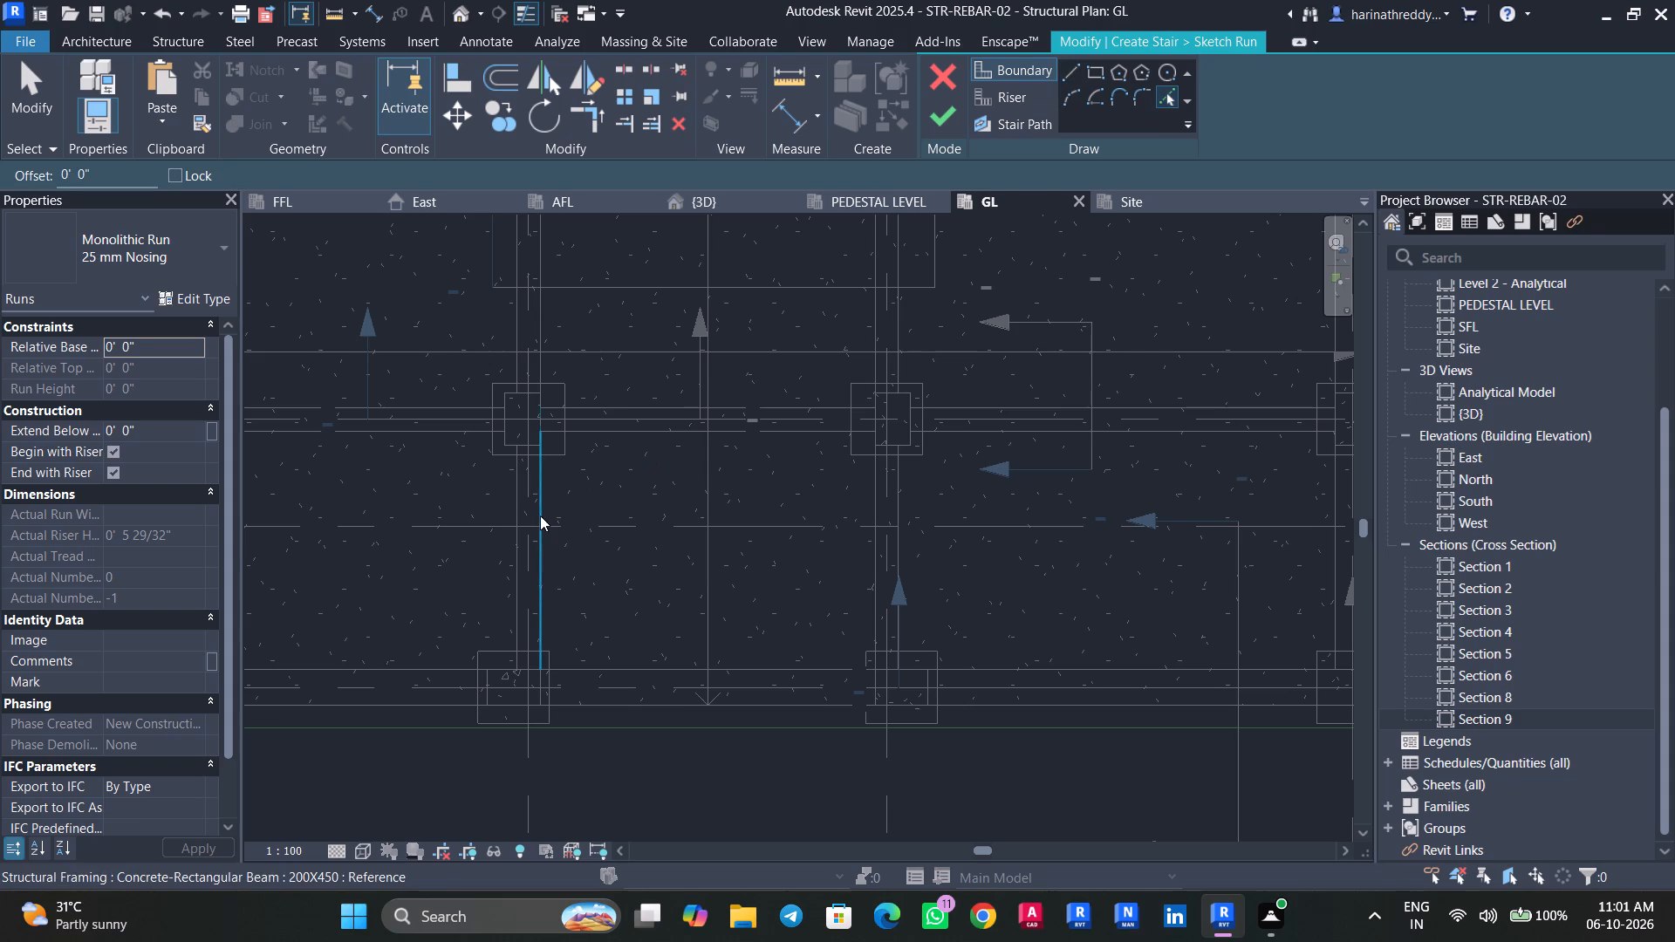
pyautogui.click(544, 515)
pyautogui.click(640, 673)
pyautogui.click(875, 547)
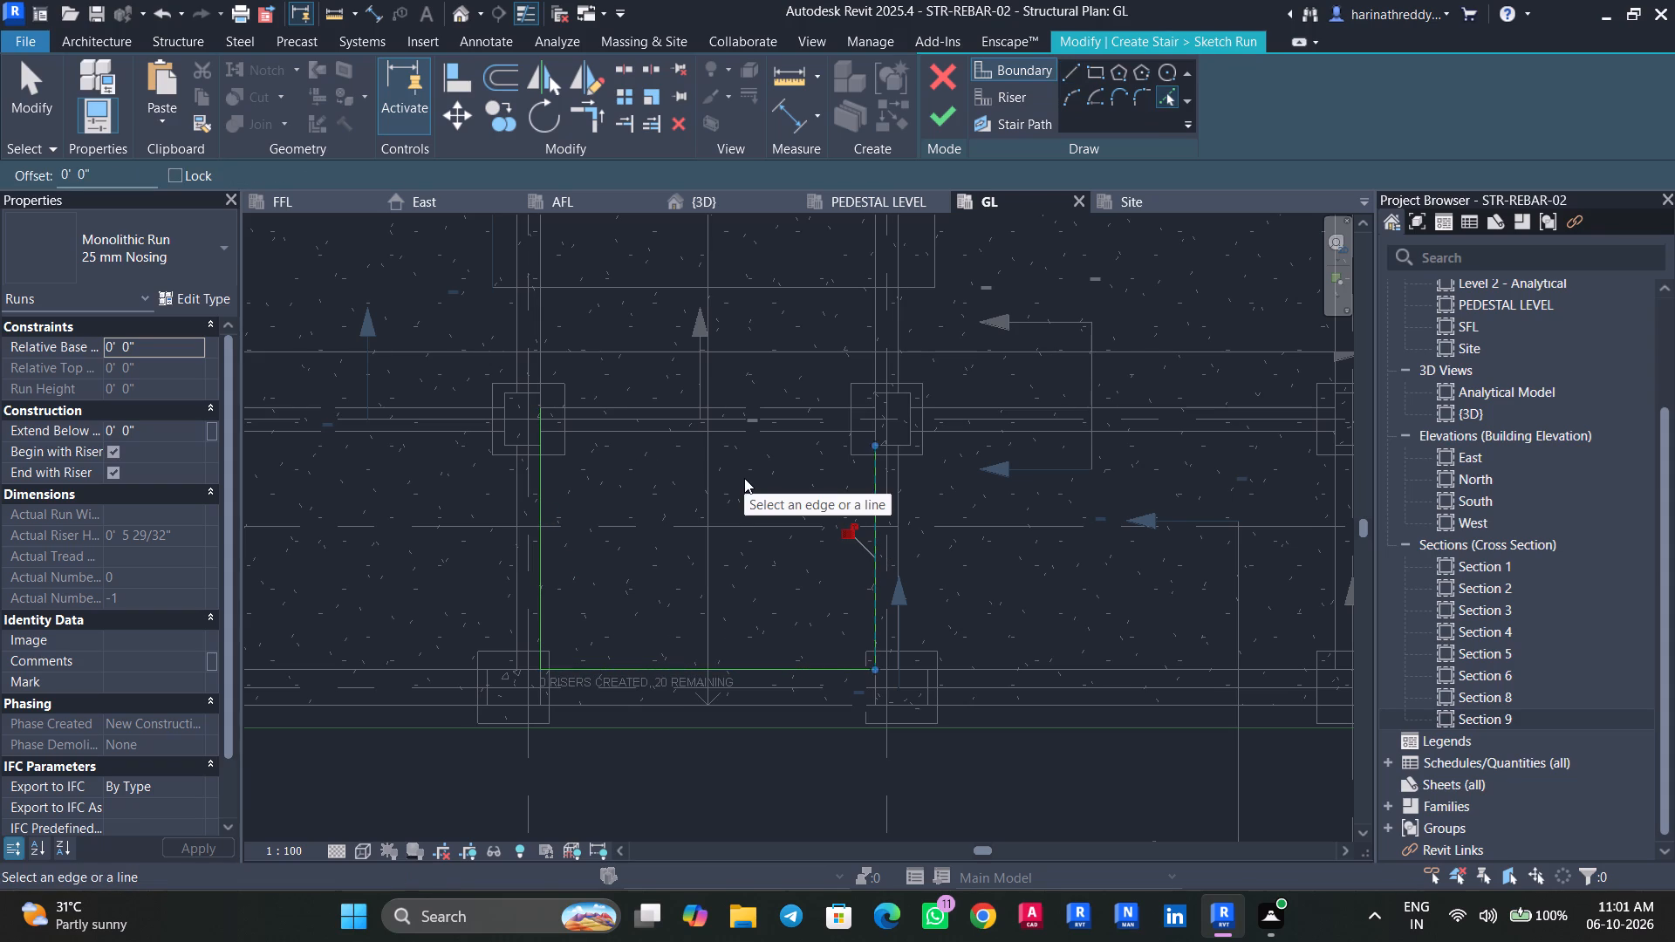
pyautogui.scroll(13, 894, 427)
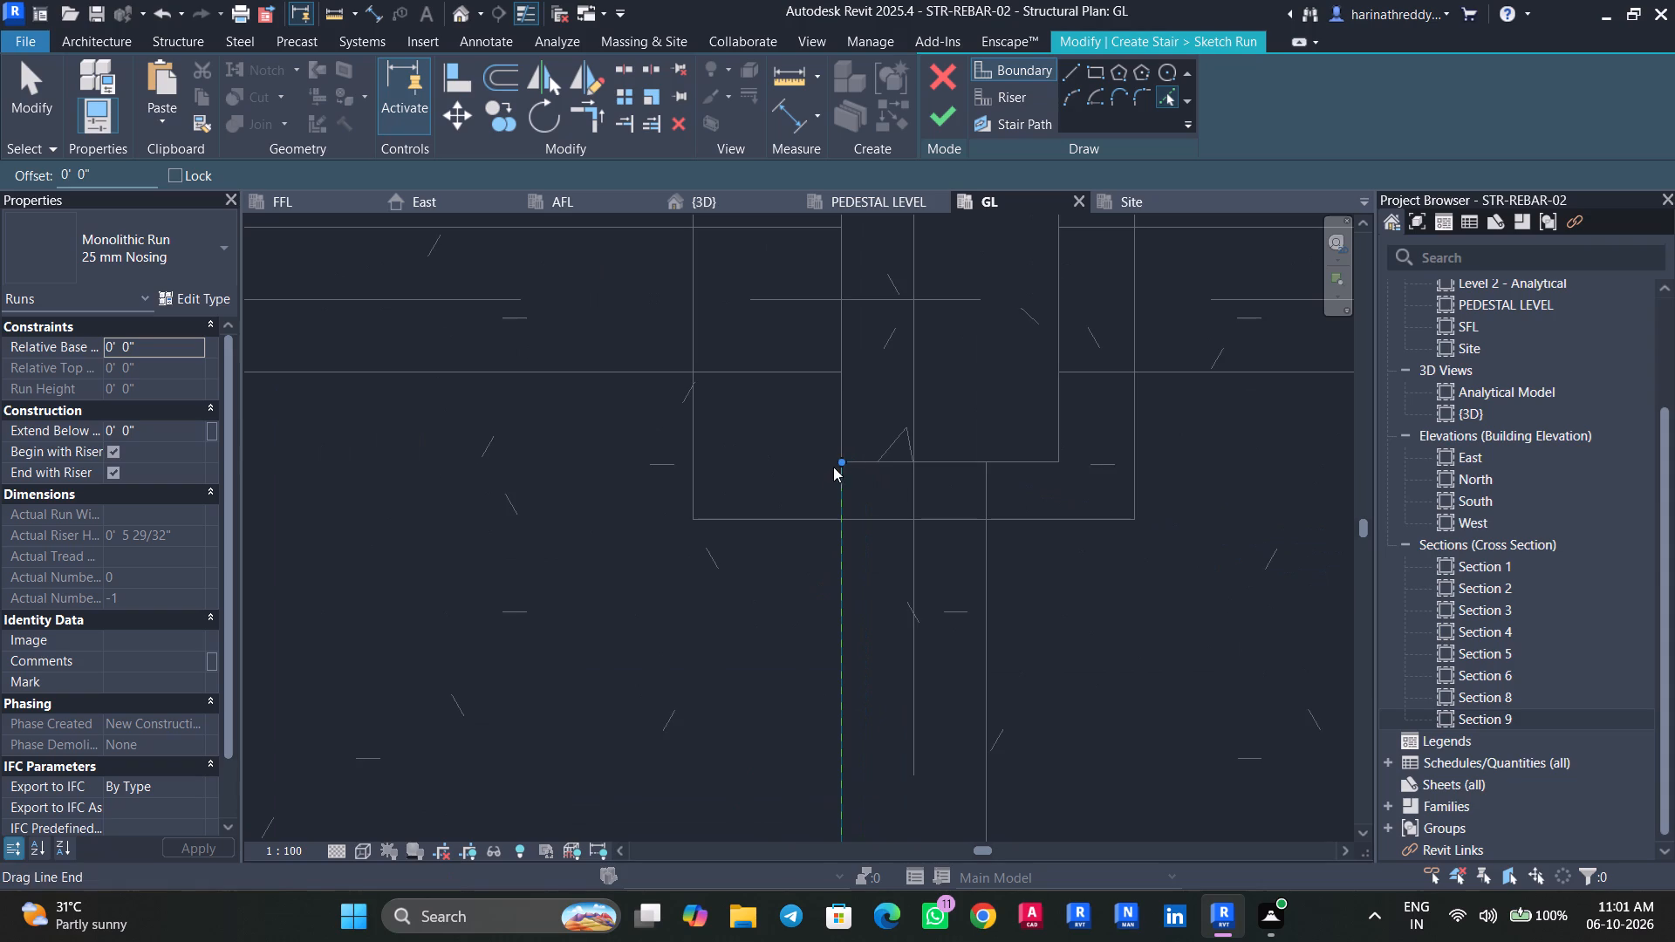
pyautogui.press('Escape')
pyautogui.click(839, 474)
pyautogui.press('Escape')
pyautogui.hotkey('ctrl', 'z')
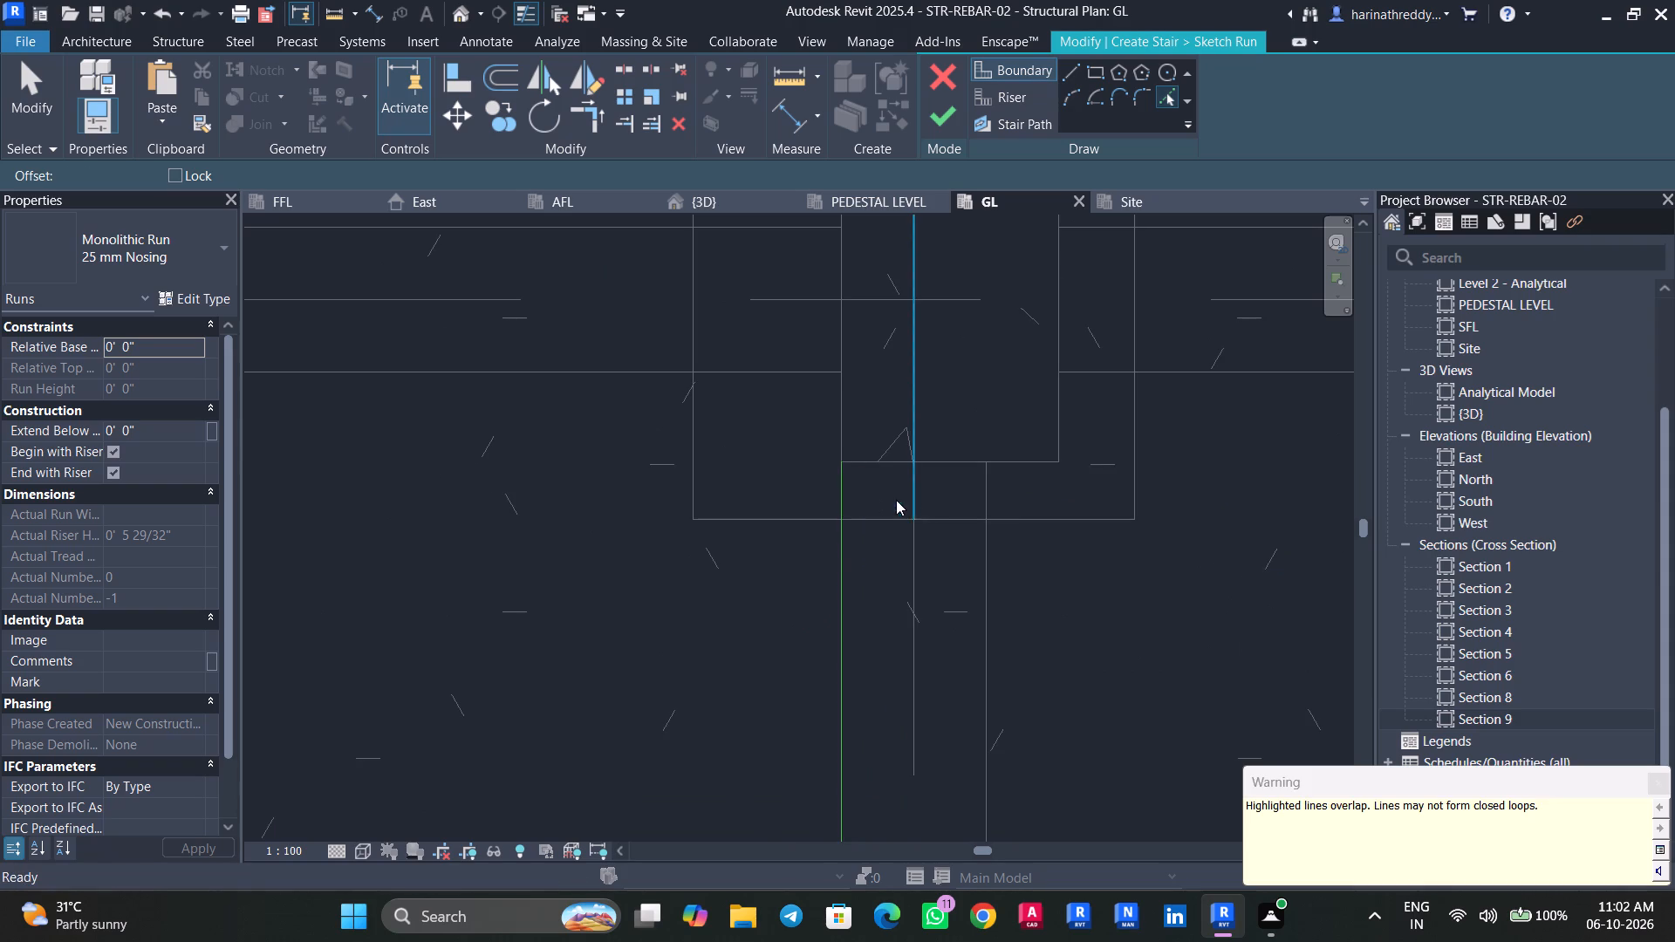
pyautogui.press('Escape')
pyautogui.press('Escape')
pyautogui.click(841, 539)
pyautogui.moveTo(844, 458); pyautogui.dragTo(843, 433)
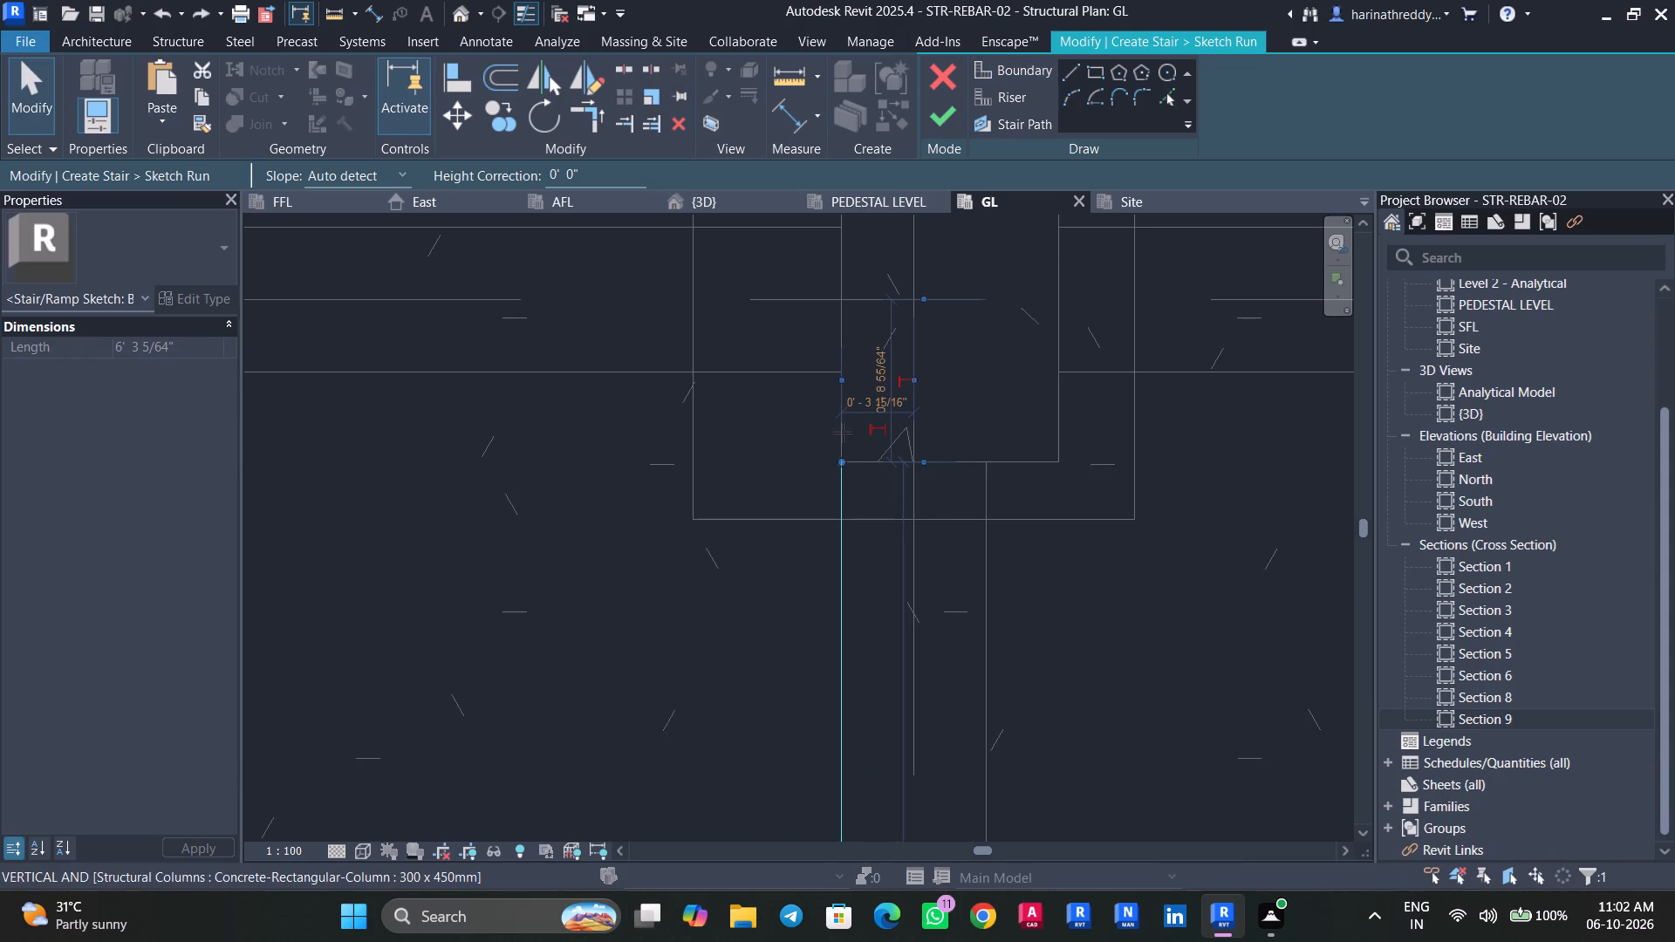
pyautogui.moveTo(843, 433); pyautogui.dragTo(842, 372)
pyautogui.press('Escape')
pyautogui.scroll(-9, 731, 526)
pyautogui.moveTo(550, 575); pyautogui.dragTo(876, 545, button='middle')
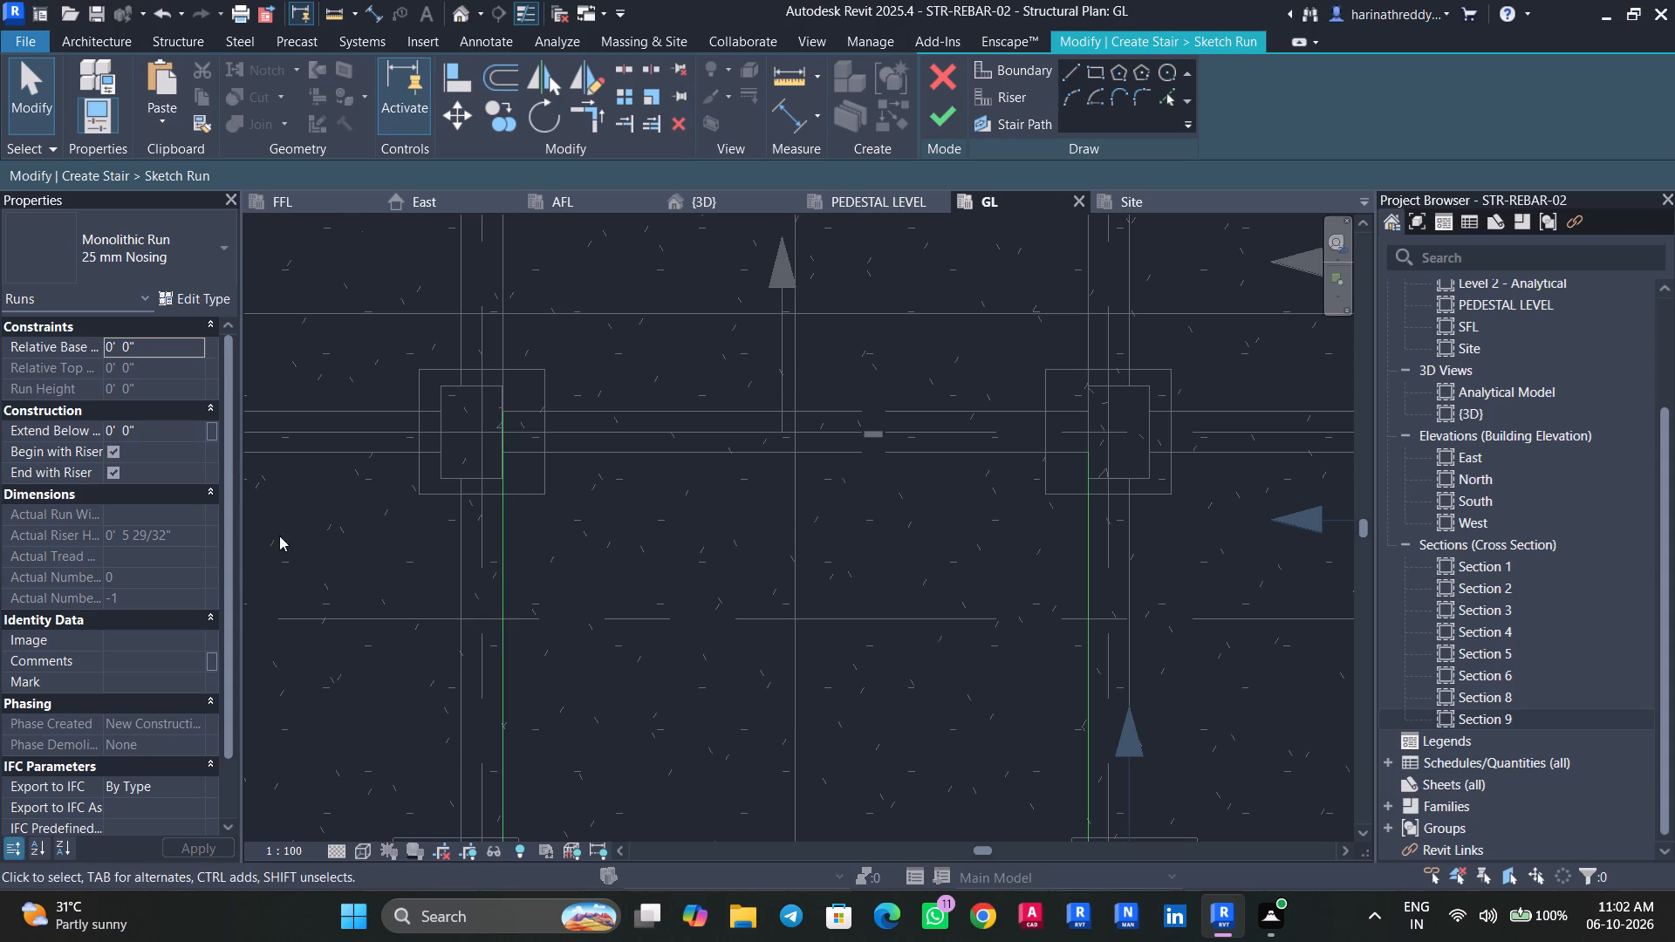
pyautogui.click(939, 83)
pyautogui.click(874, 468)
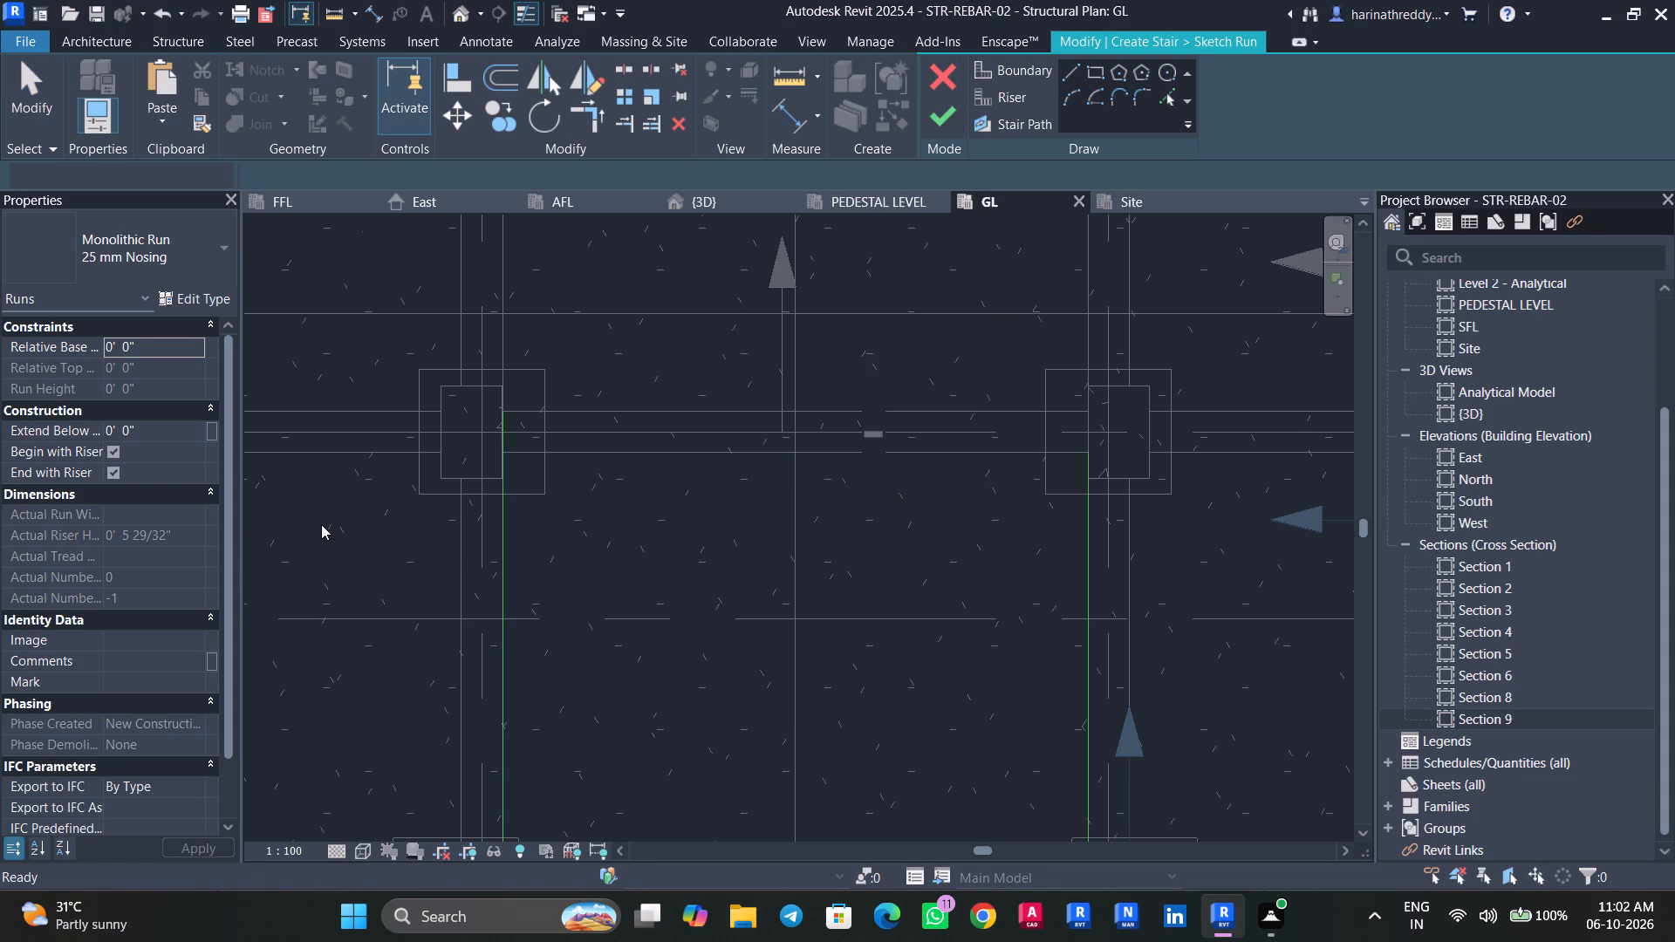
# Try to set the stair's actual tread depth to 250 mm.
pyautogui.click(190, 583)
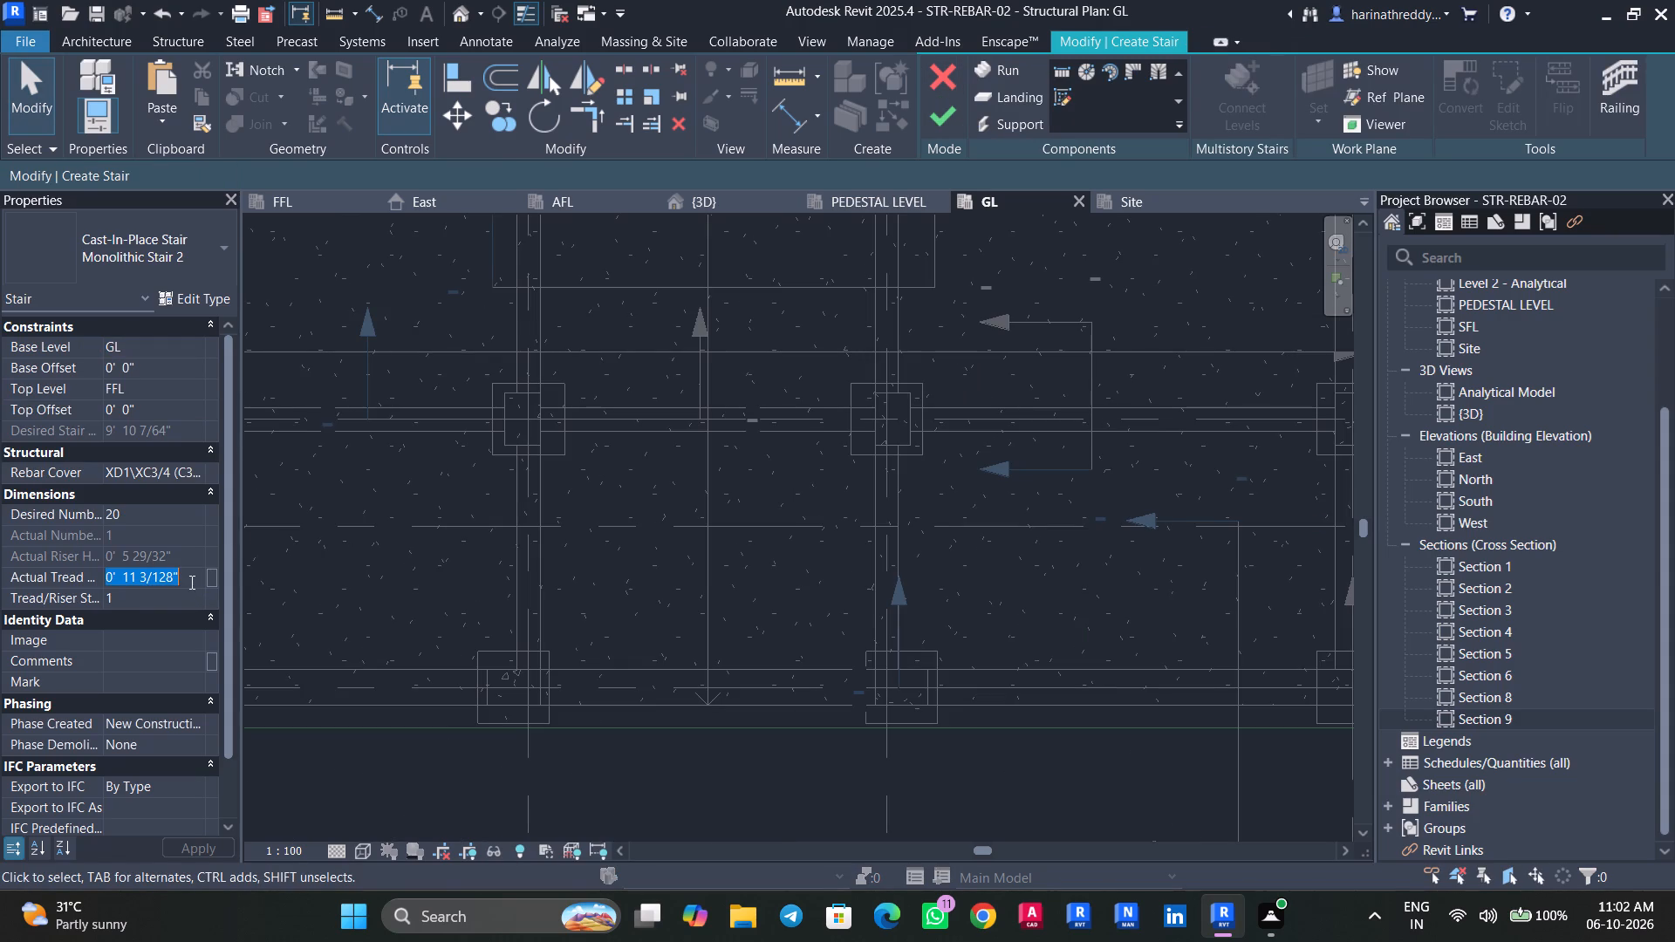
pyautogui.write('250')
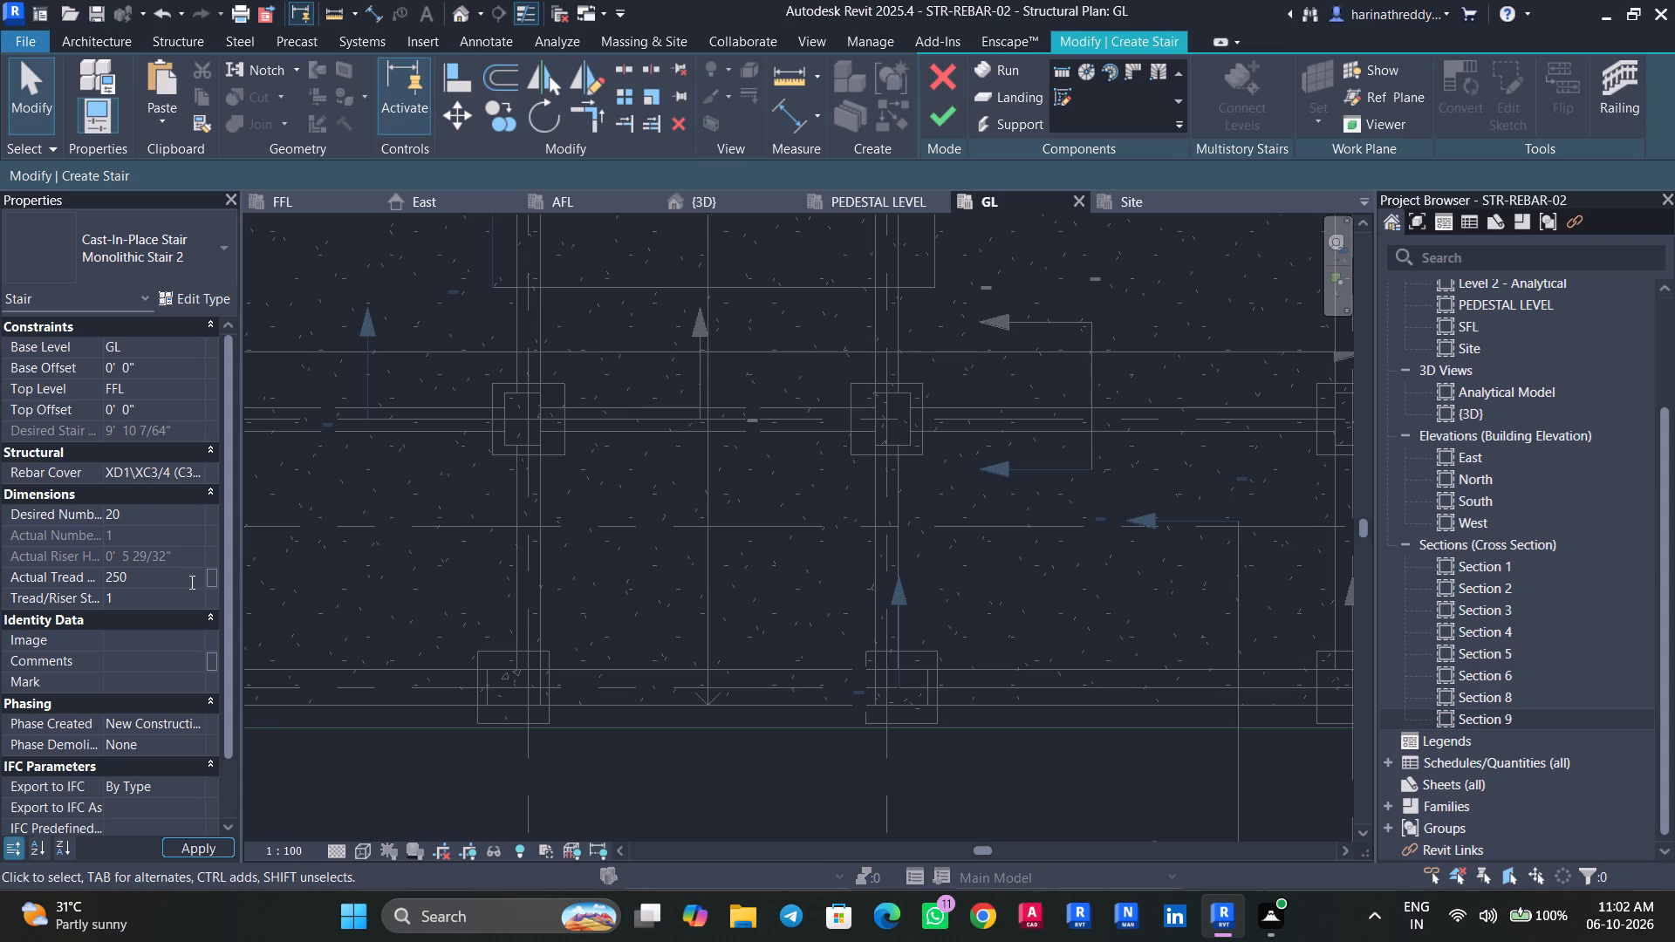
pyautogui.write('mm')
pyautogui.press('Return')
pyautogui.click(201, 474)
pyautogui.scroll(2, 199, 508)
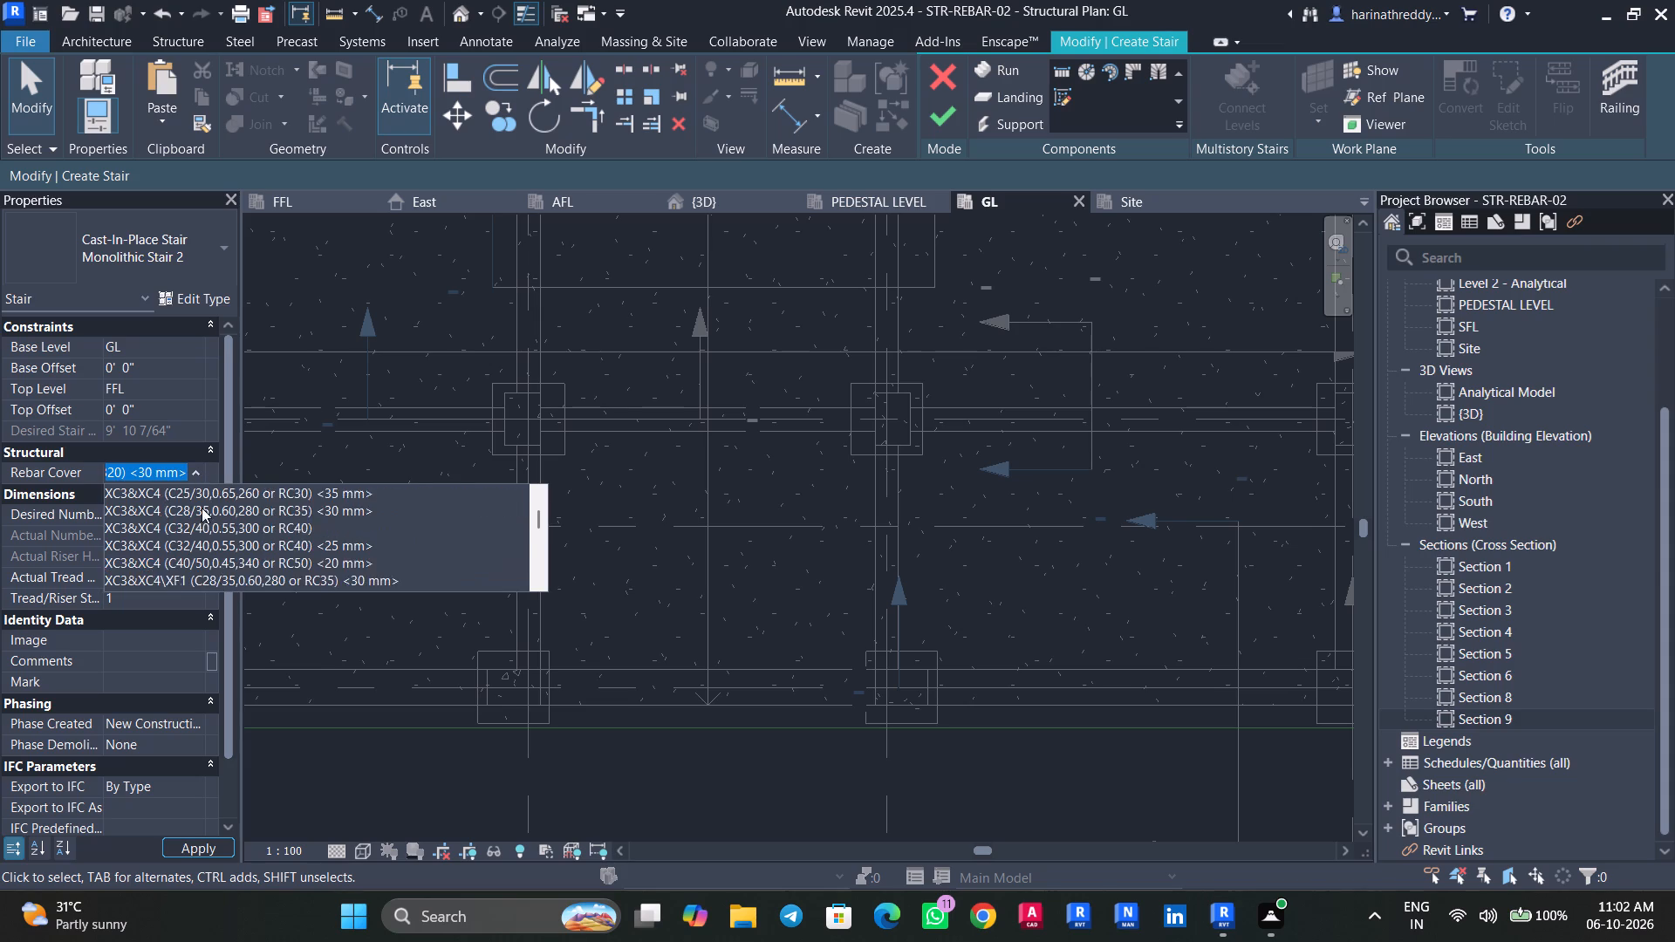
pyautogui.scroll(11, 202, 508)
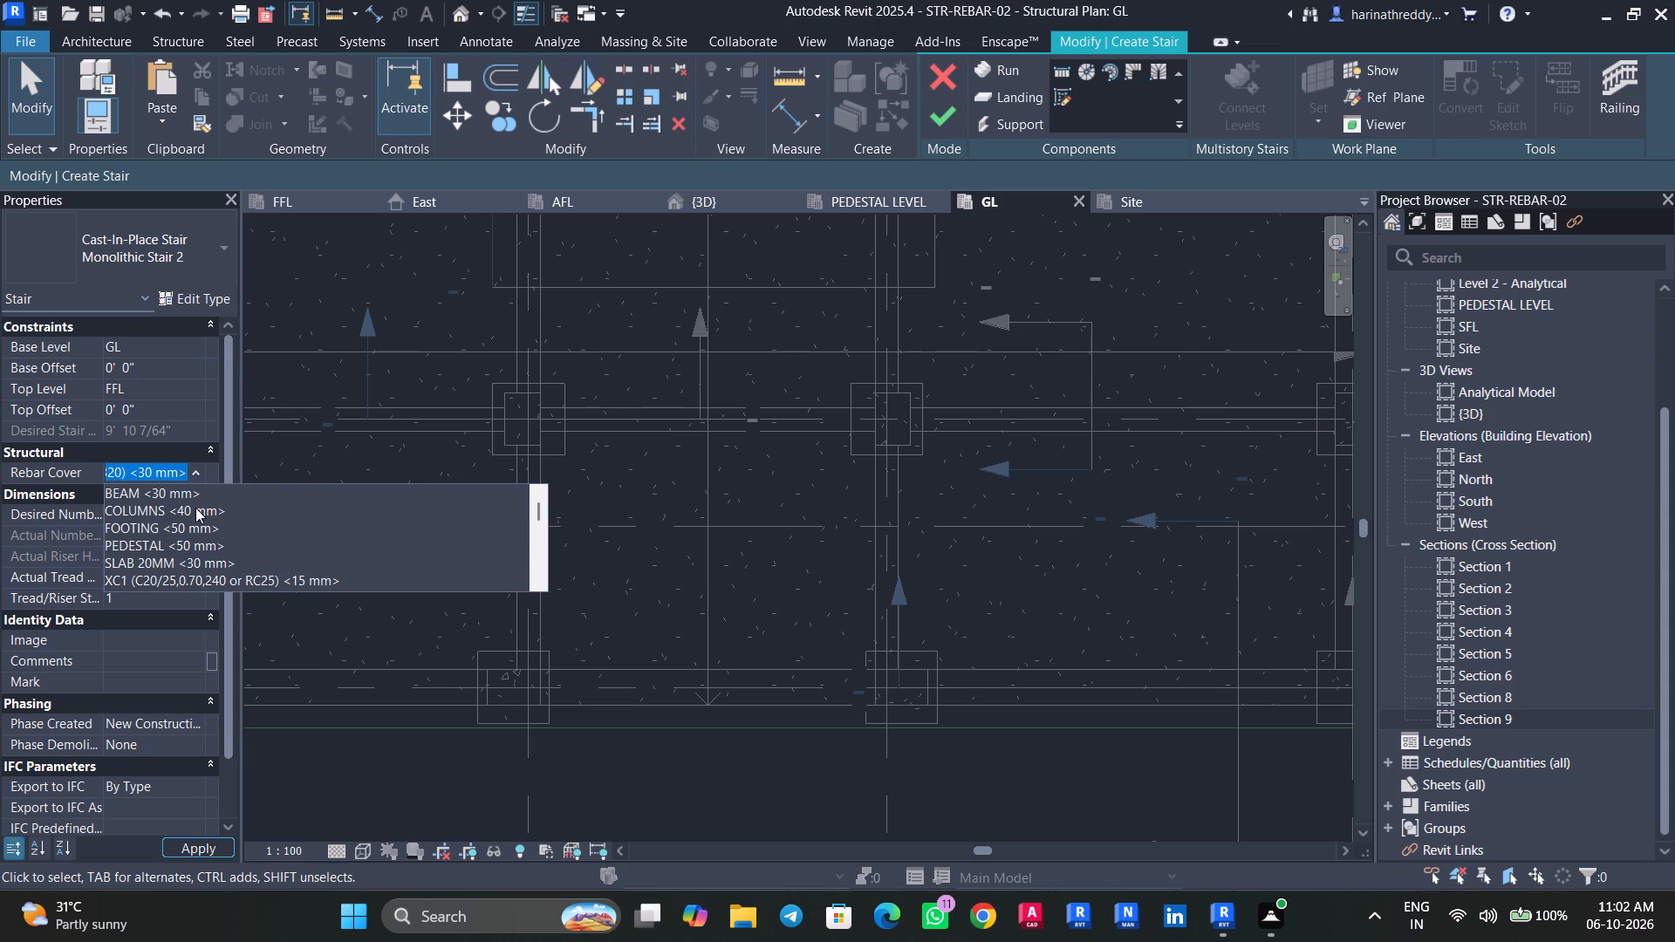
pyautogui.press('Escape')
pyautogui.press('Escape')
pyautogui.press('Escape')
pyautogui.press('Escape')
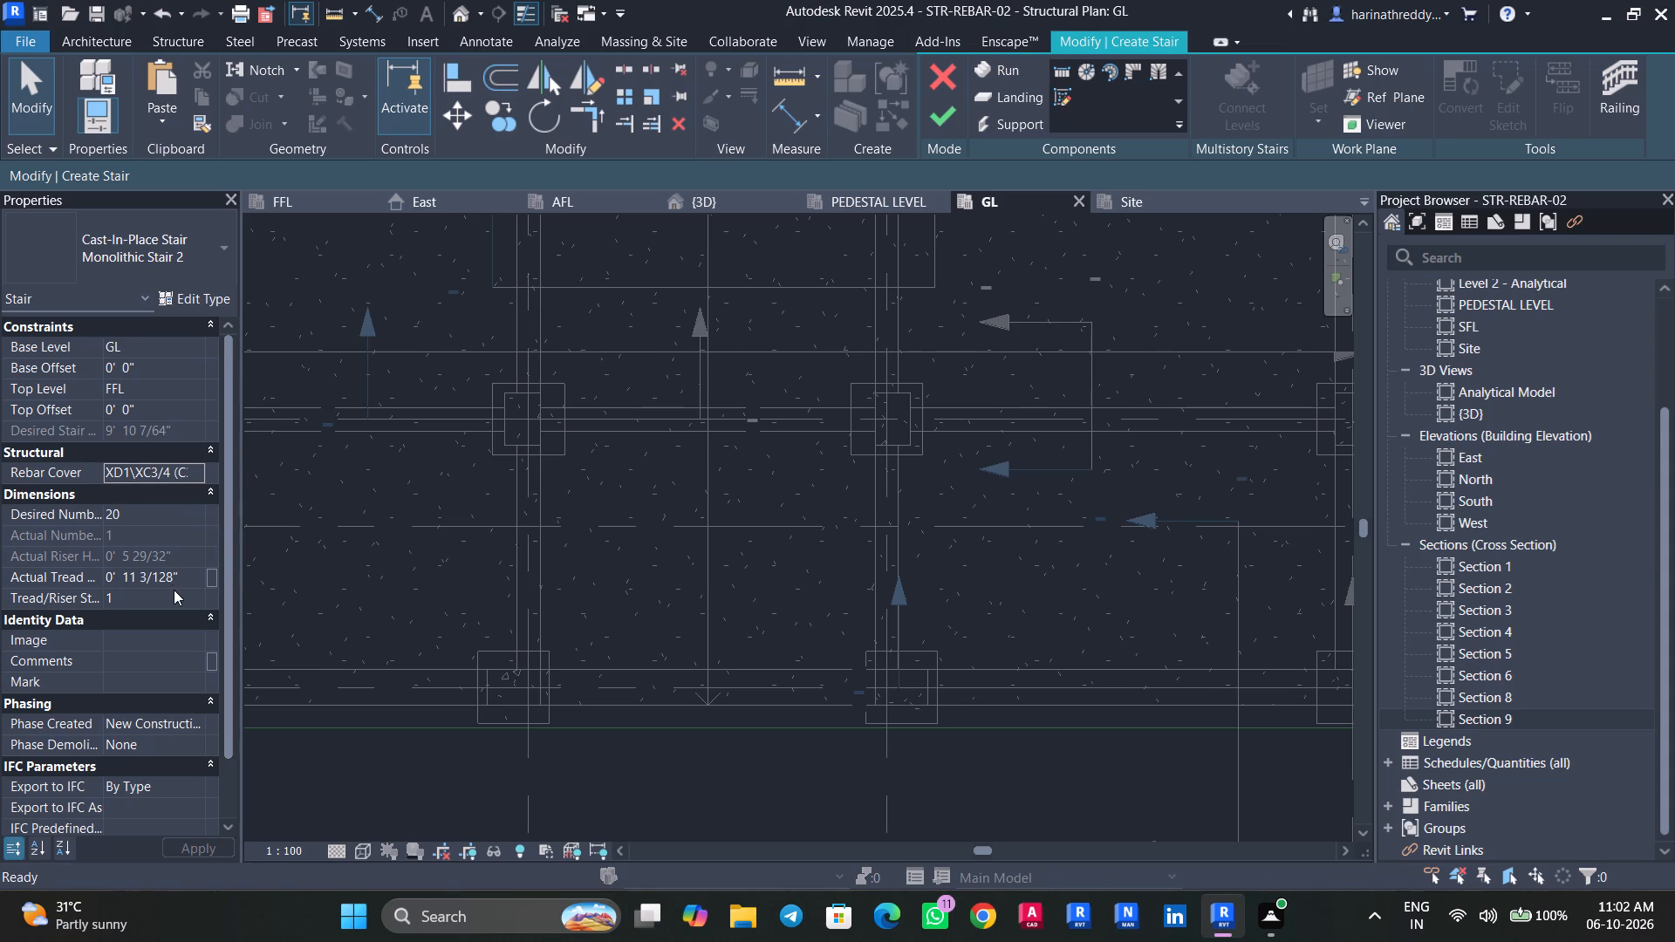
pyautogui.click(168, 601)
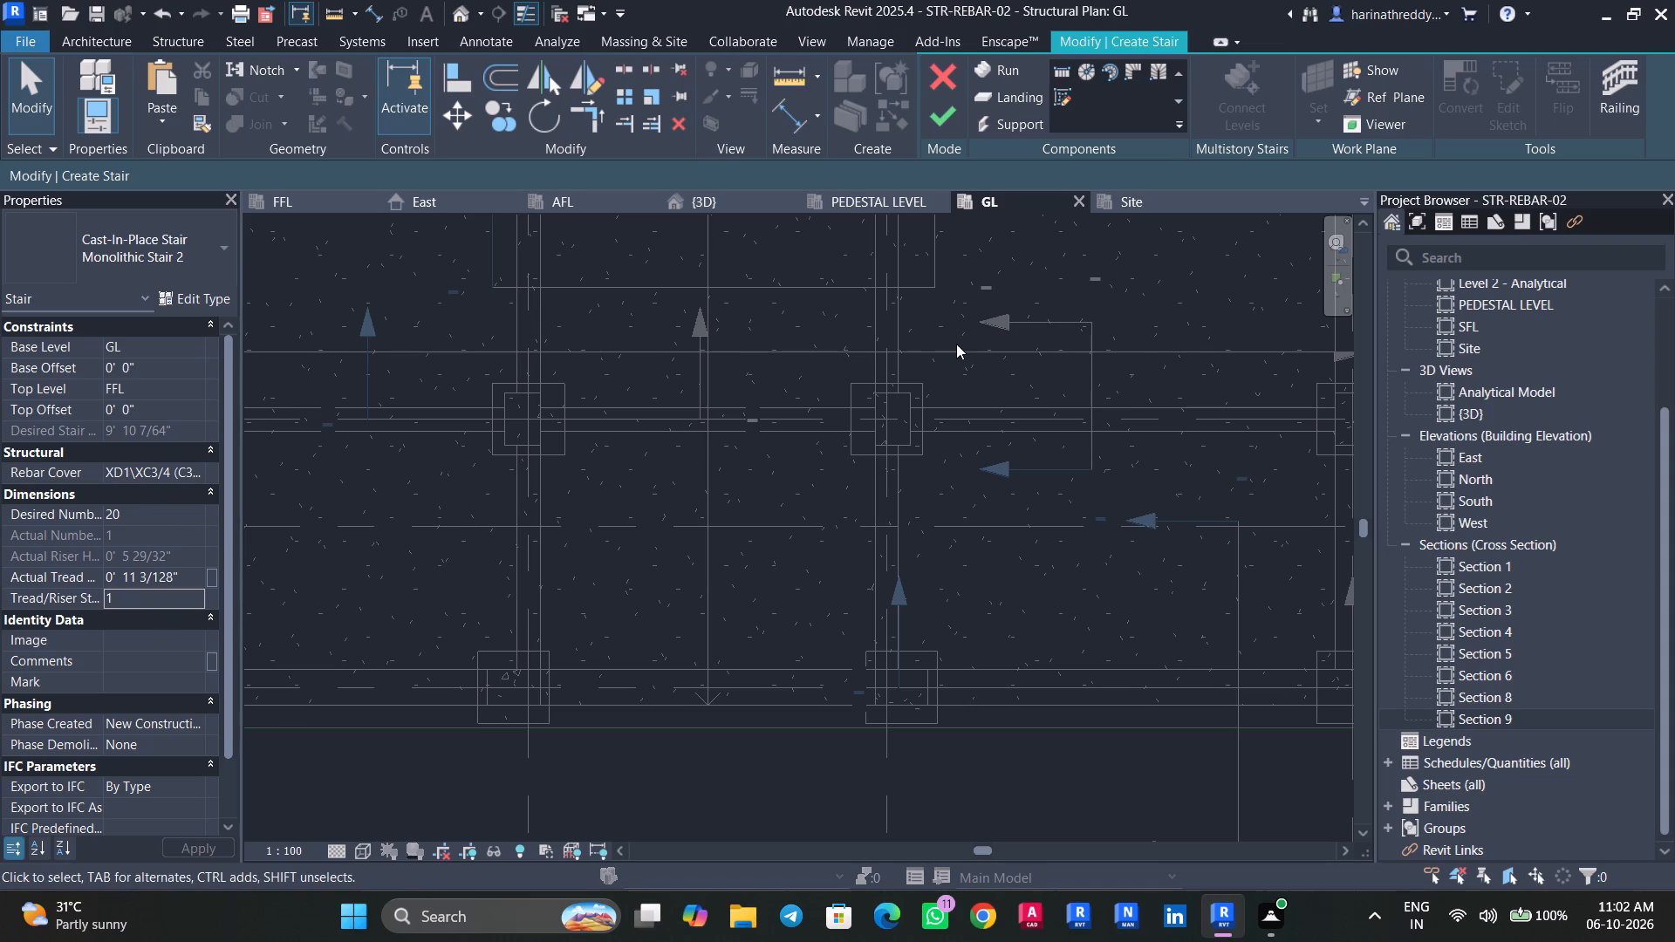
# Start a sketched stair run and pick its boundary lines along the two side beams and the grid I beam of the middle bay between grids G and I.
pyautogui.click(1068, 99)
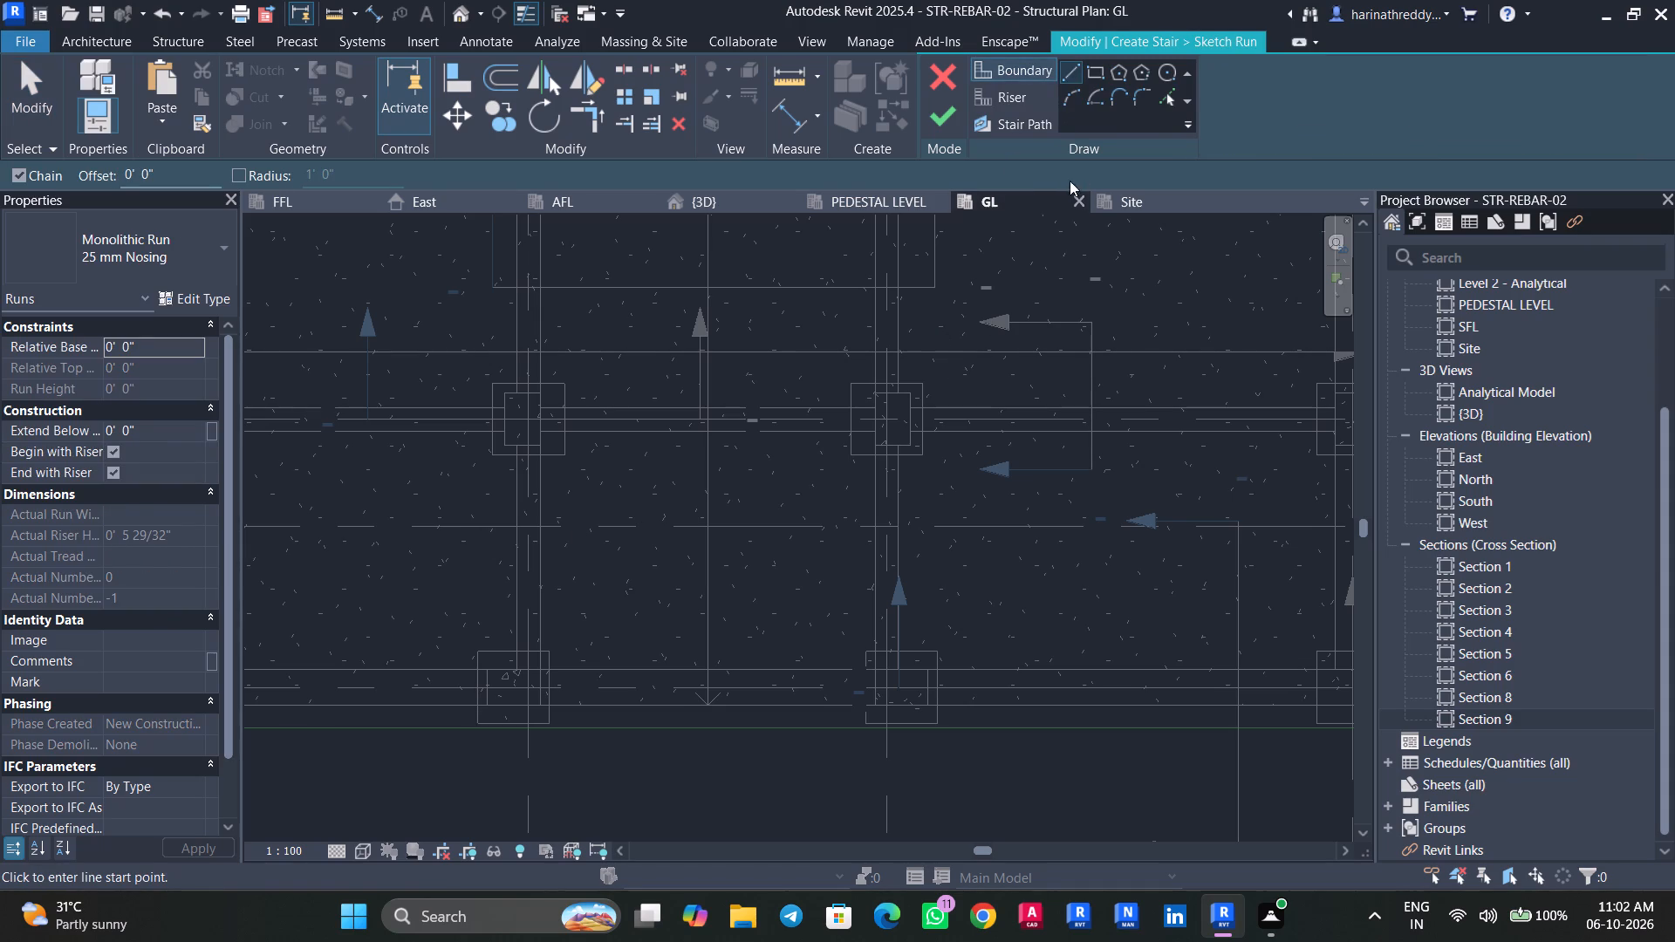
pyautogui.click(1162, 96)
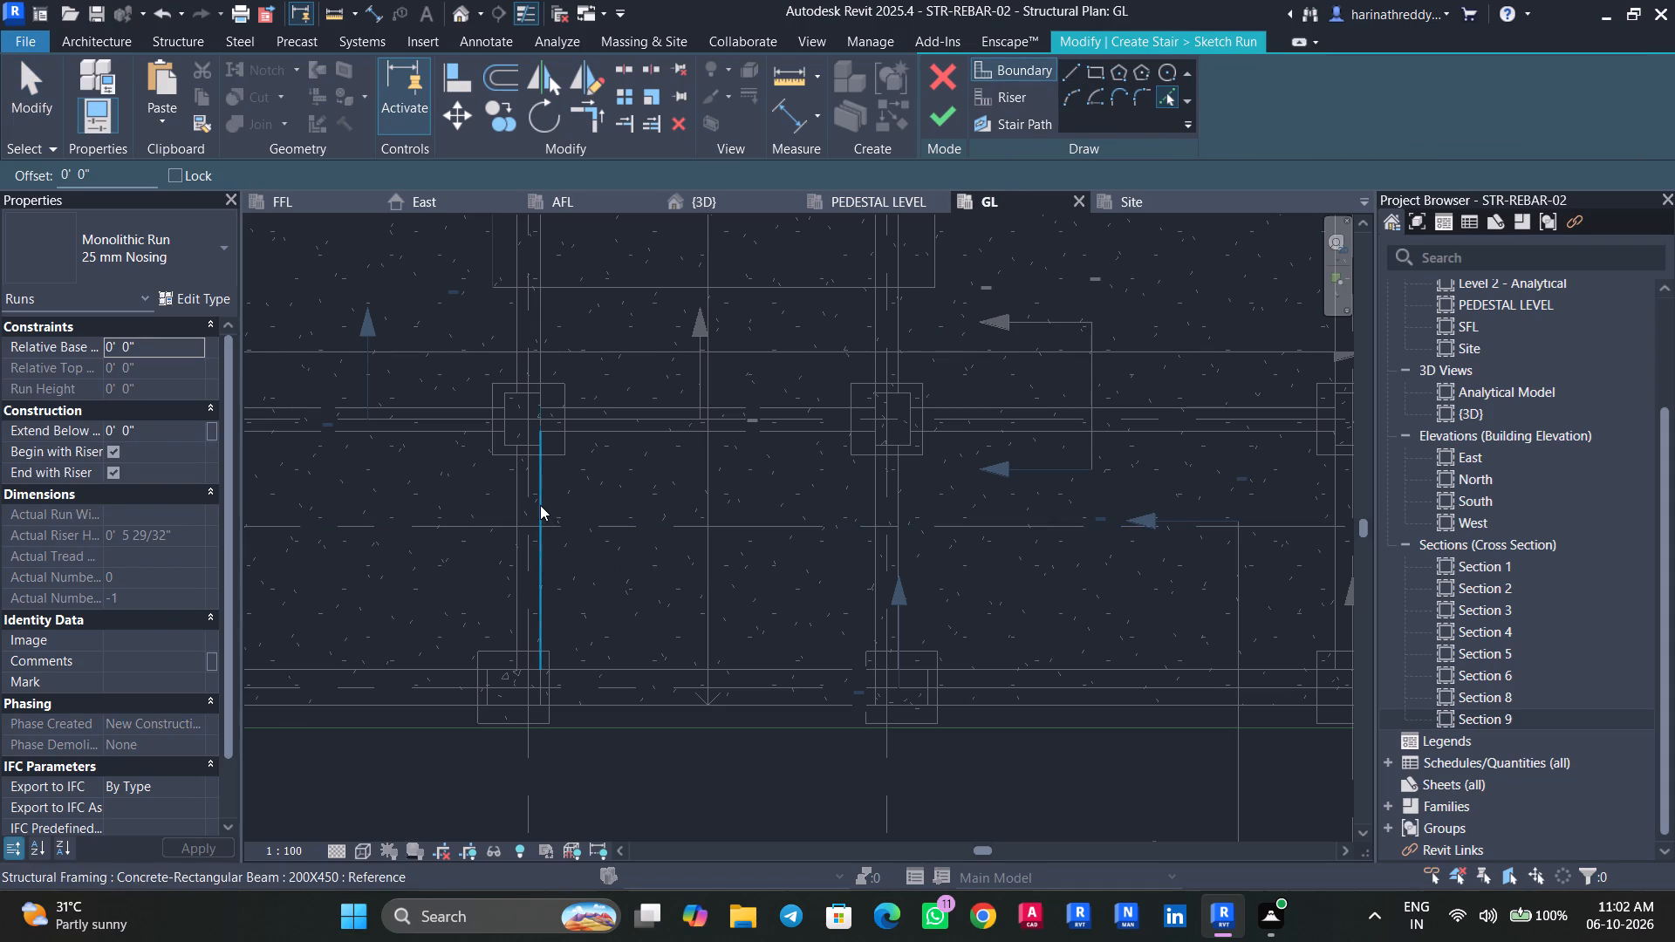
pyautogui.click(540, 505)
pyautogui.click(628, 666)
pyautogui.click(877, 539)
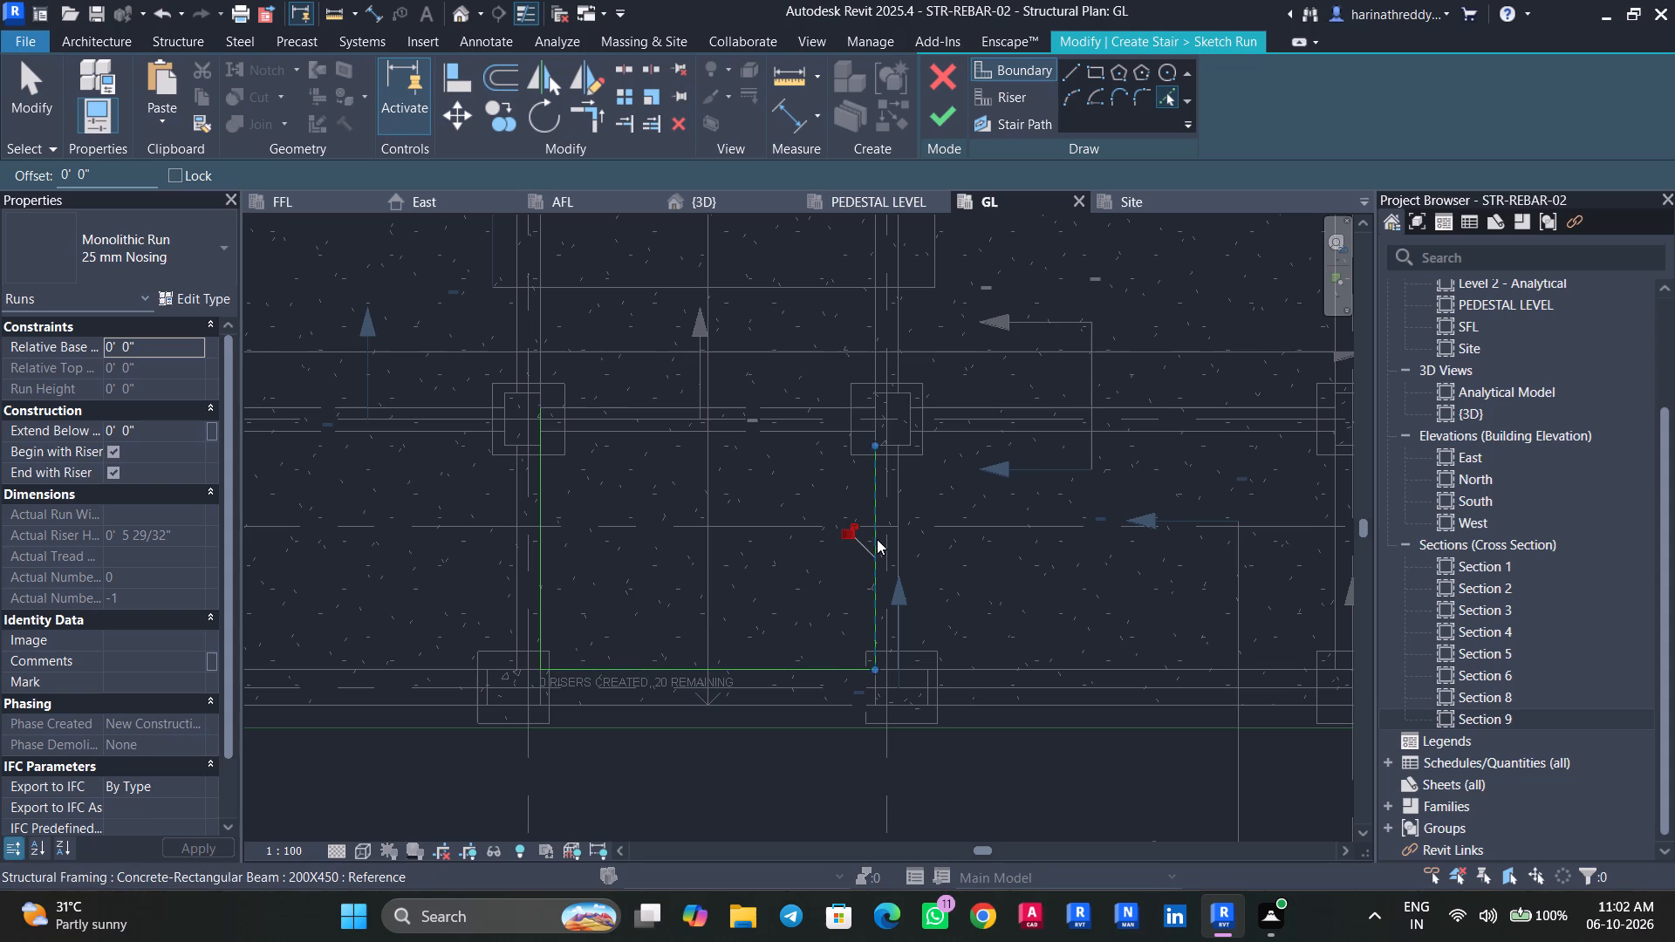
pyautogui.press('Escape')
pyautogui.press('Escape')
# Extend the right-hand stair boundary line to the near face of the grid G beam, making it 6' 8" long.
pyautogui.click(878, 470)
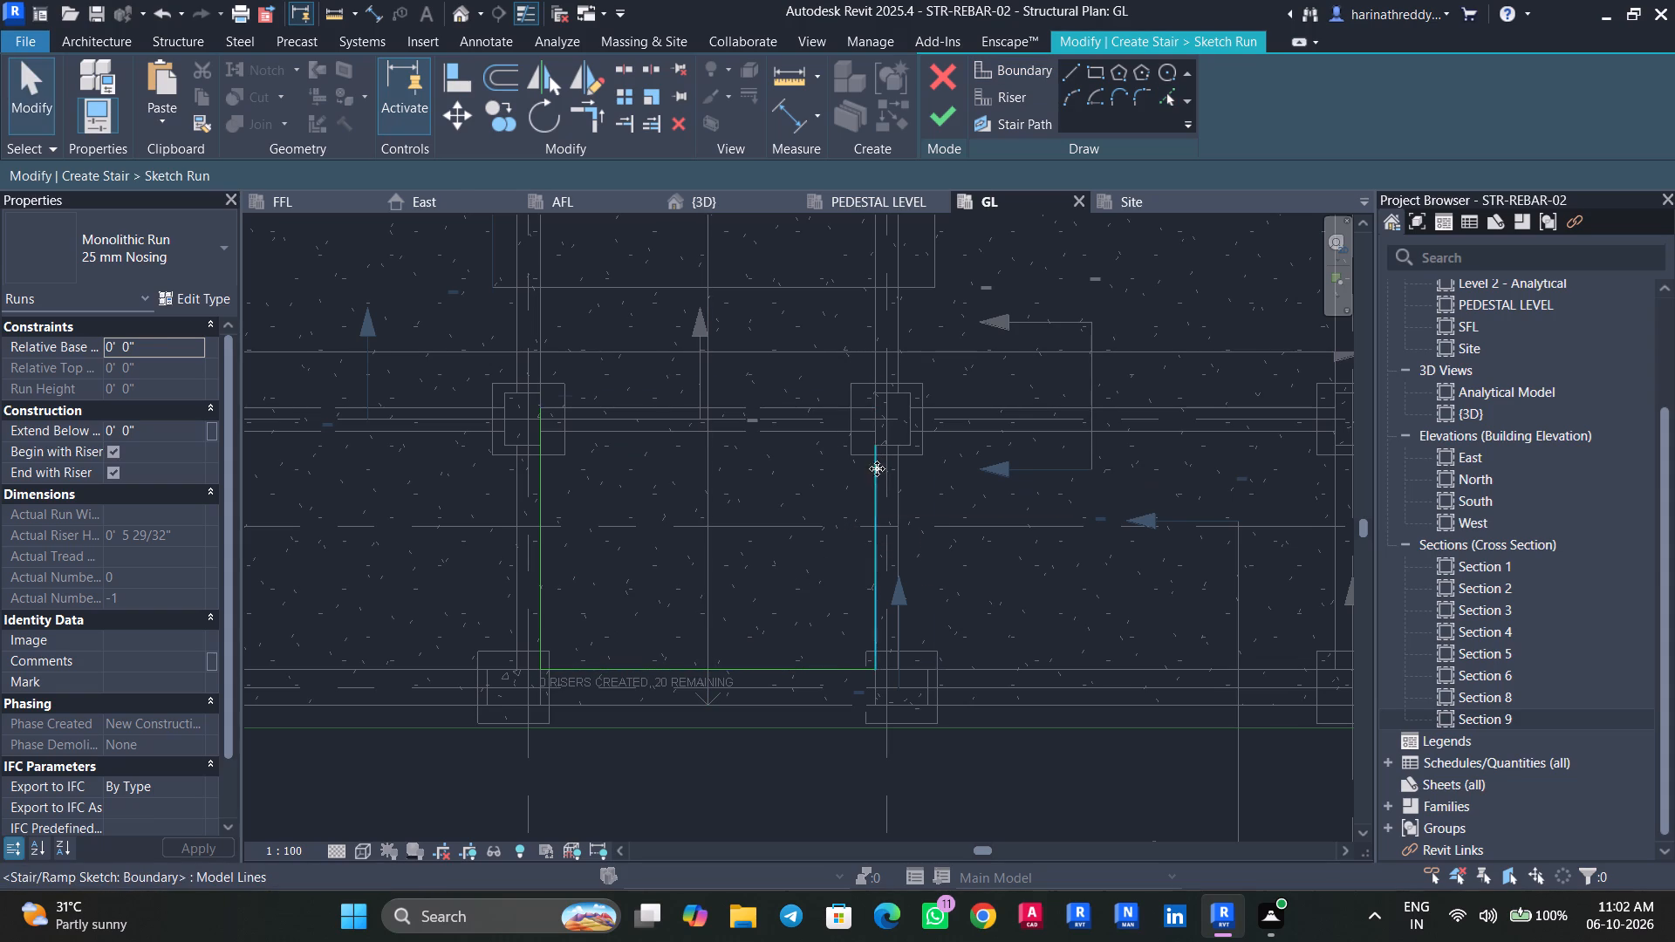
pyautogui.scroll(8, 872, 442)
pyautogui.moveTo(886, 448); pyautogui.dragTo(891, 413)
pyautogui.scroll(-4, 794, 487)
pyautogui.scroll(1, 794, 487)
pyautogui.moveTo(616, 533); pyautogui.dragTo(880, 522, button='middle')
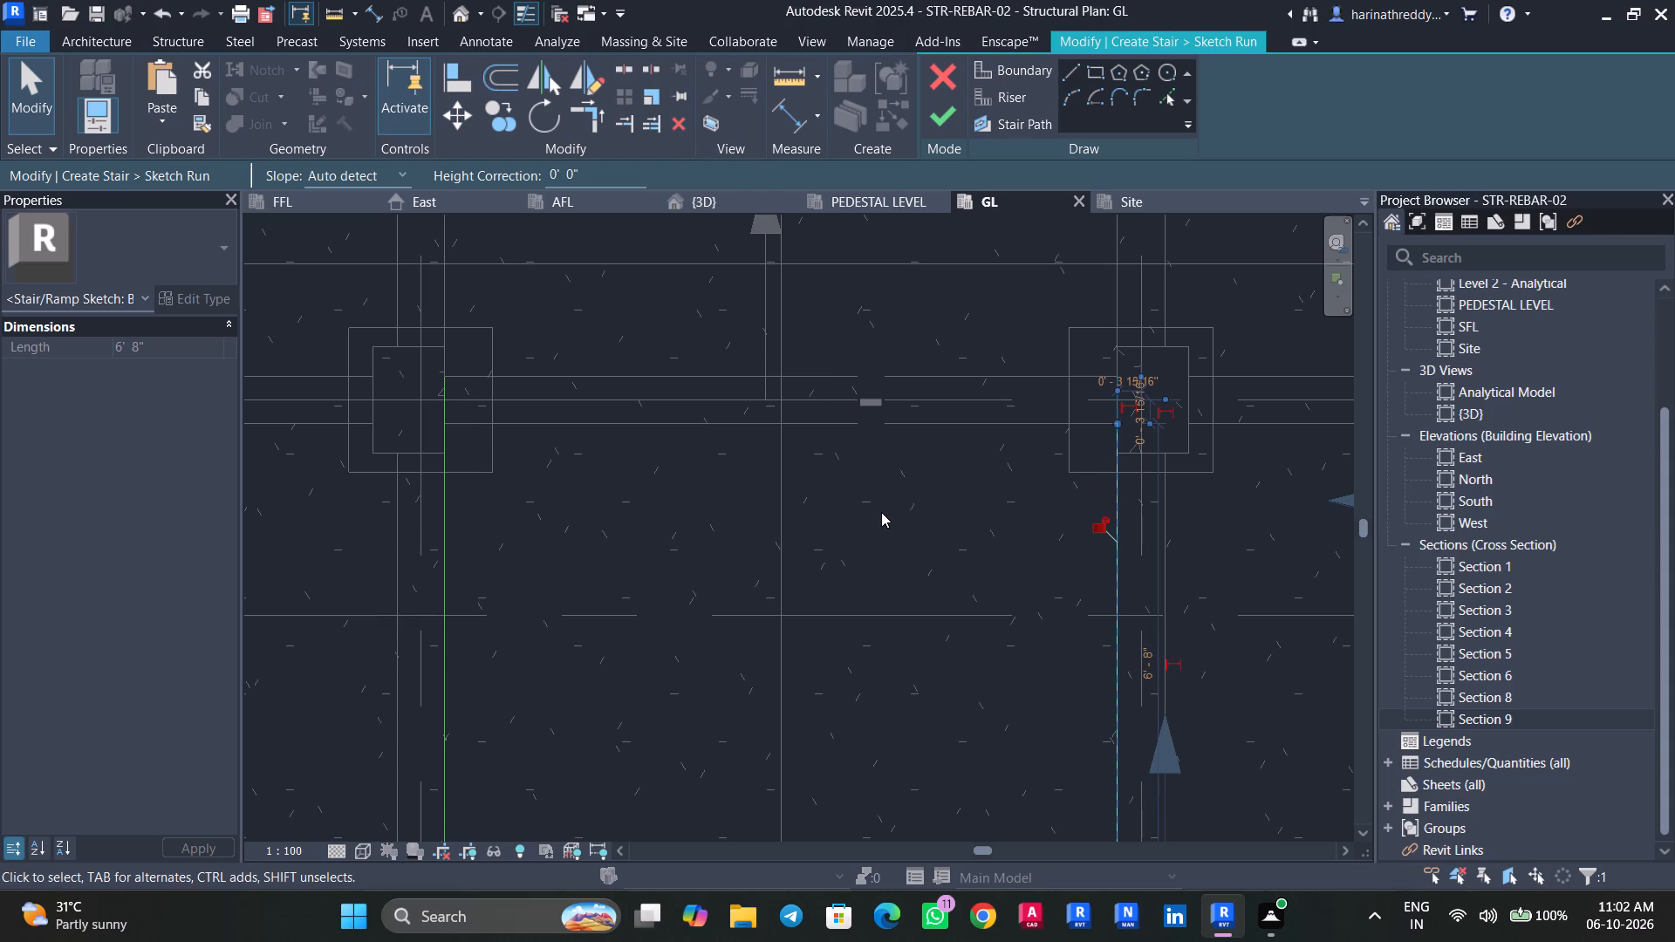
# Offset copies of the left, right and grid I beam boundary lines 3' 6" inward to outline the stairwell.
pyautogui.click(492, 72)
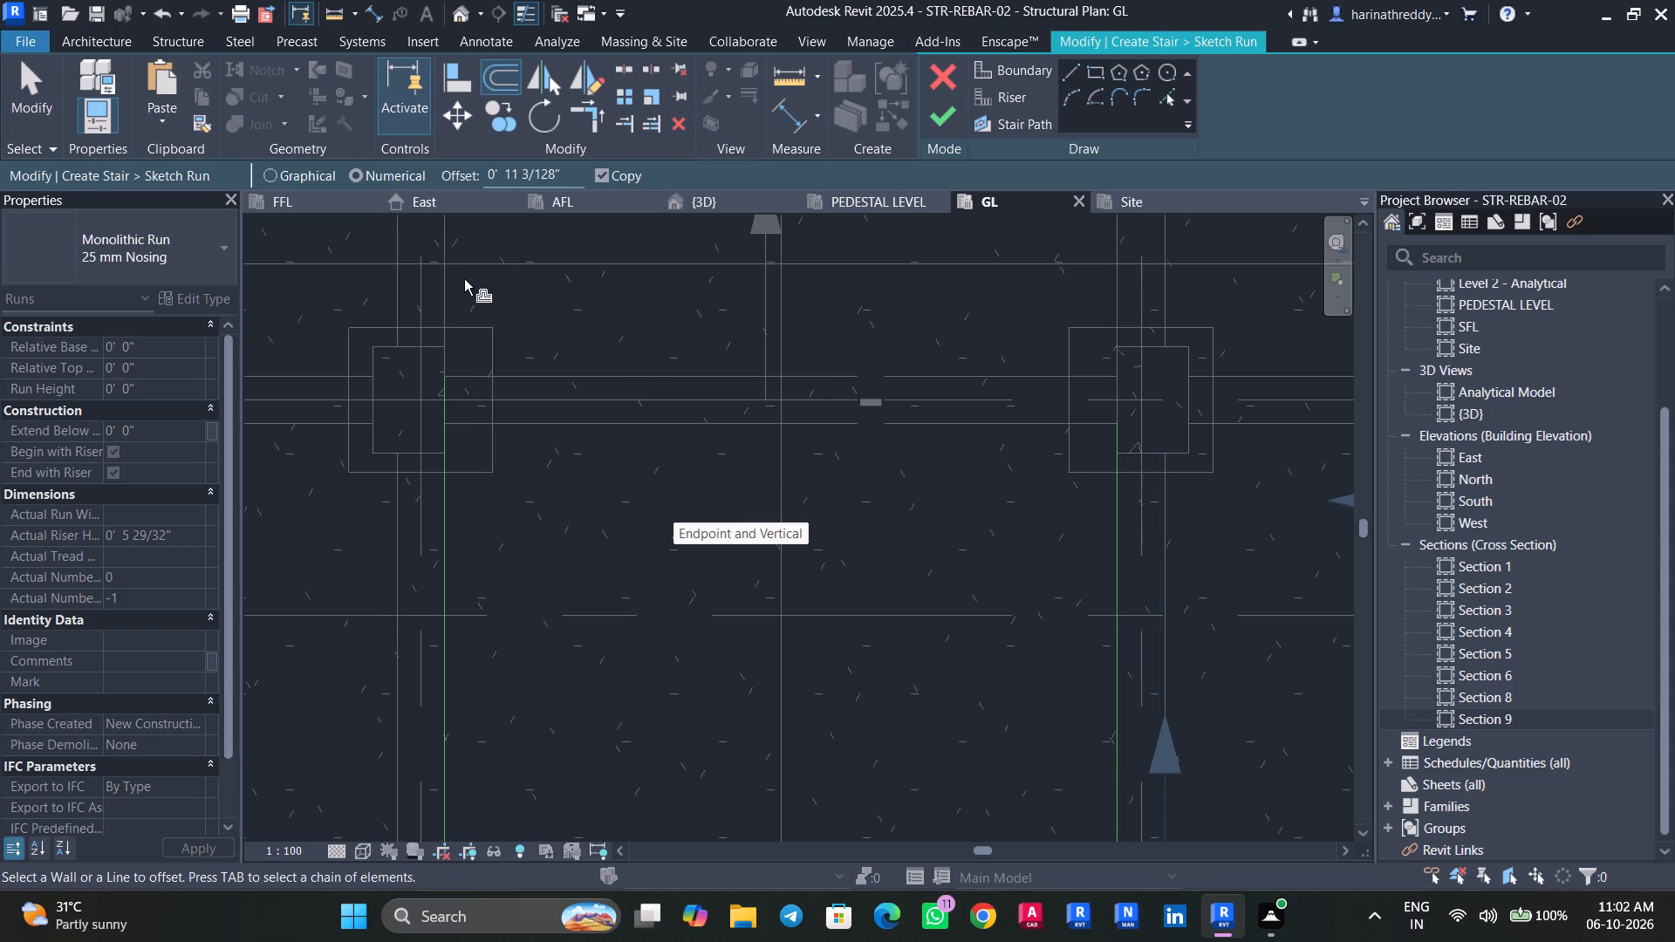
pyautogui.moveTo(564, 177); pyautogui.dragTo(486, 175)
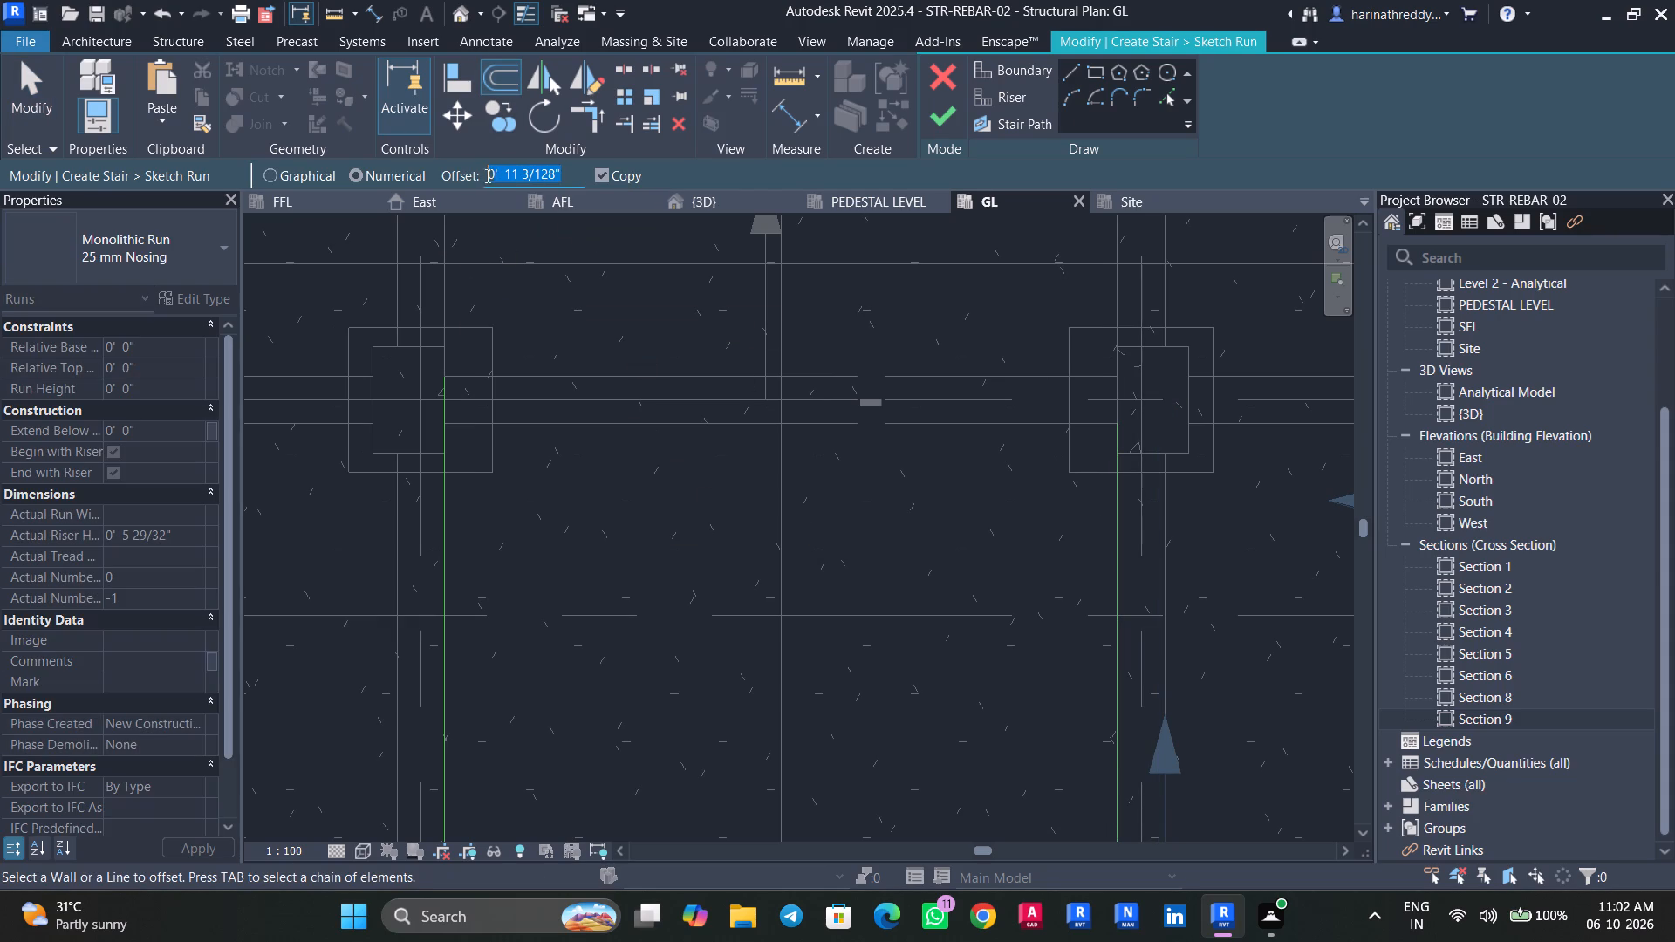
pyautogui.moveTo(486, 175); pyautogui.dragTo(480, 174)
pyautogui.write('3\'6"')
pyautogui.press('Return')
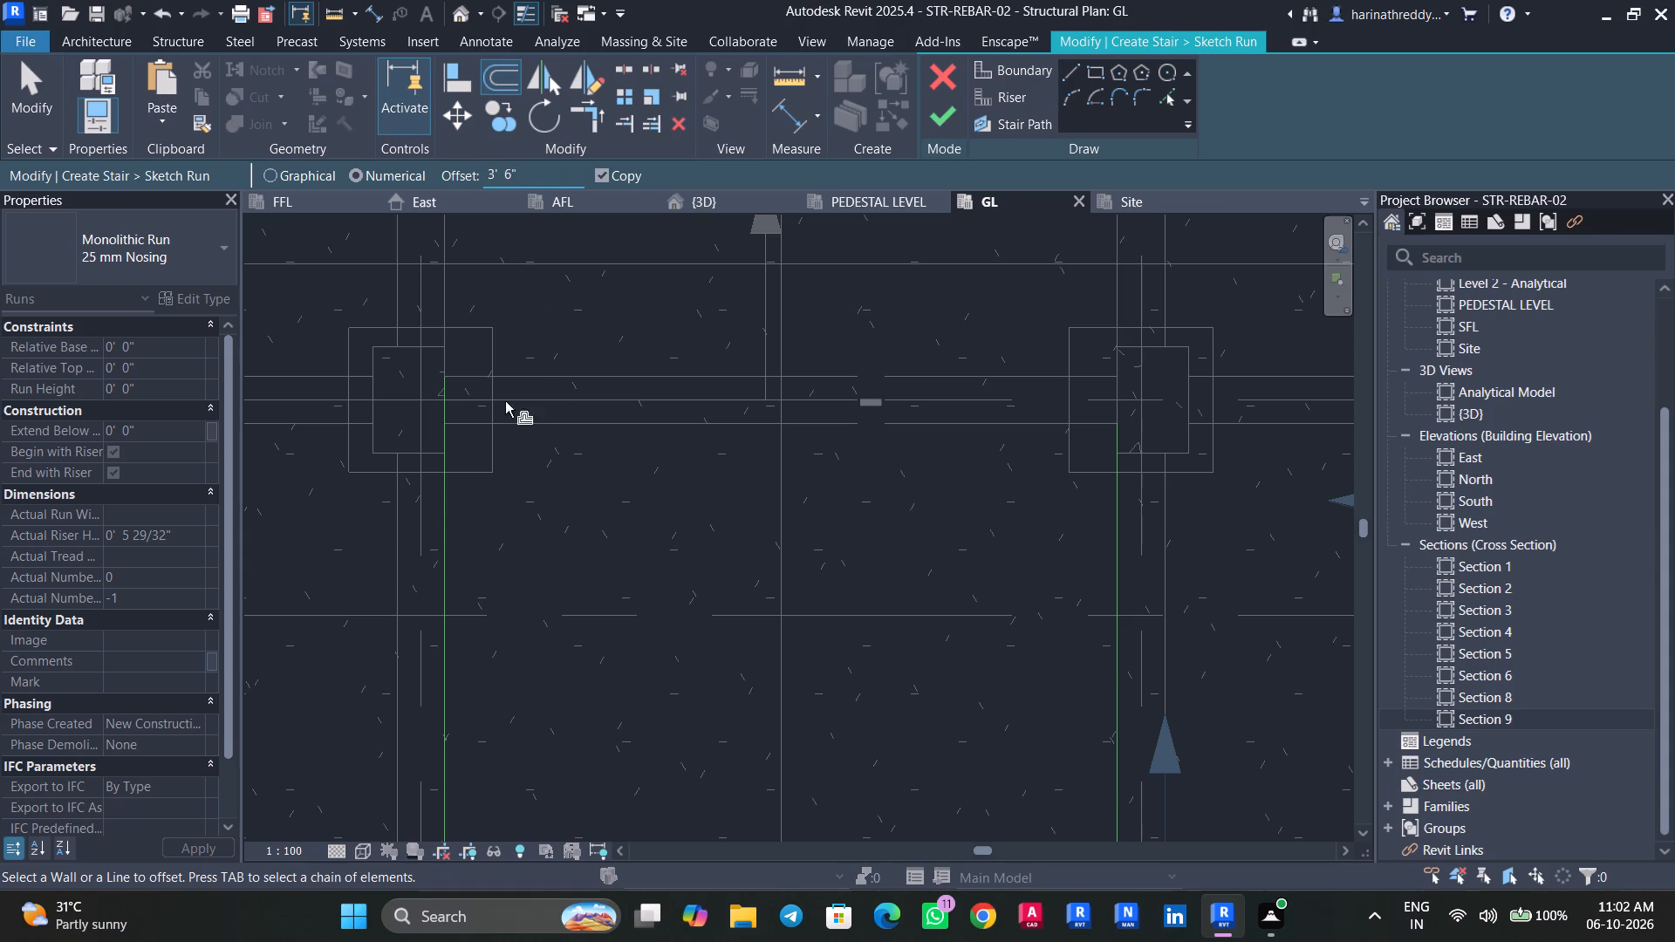
pyautogui.click(448, 504)
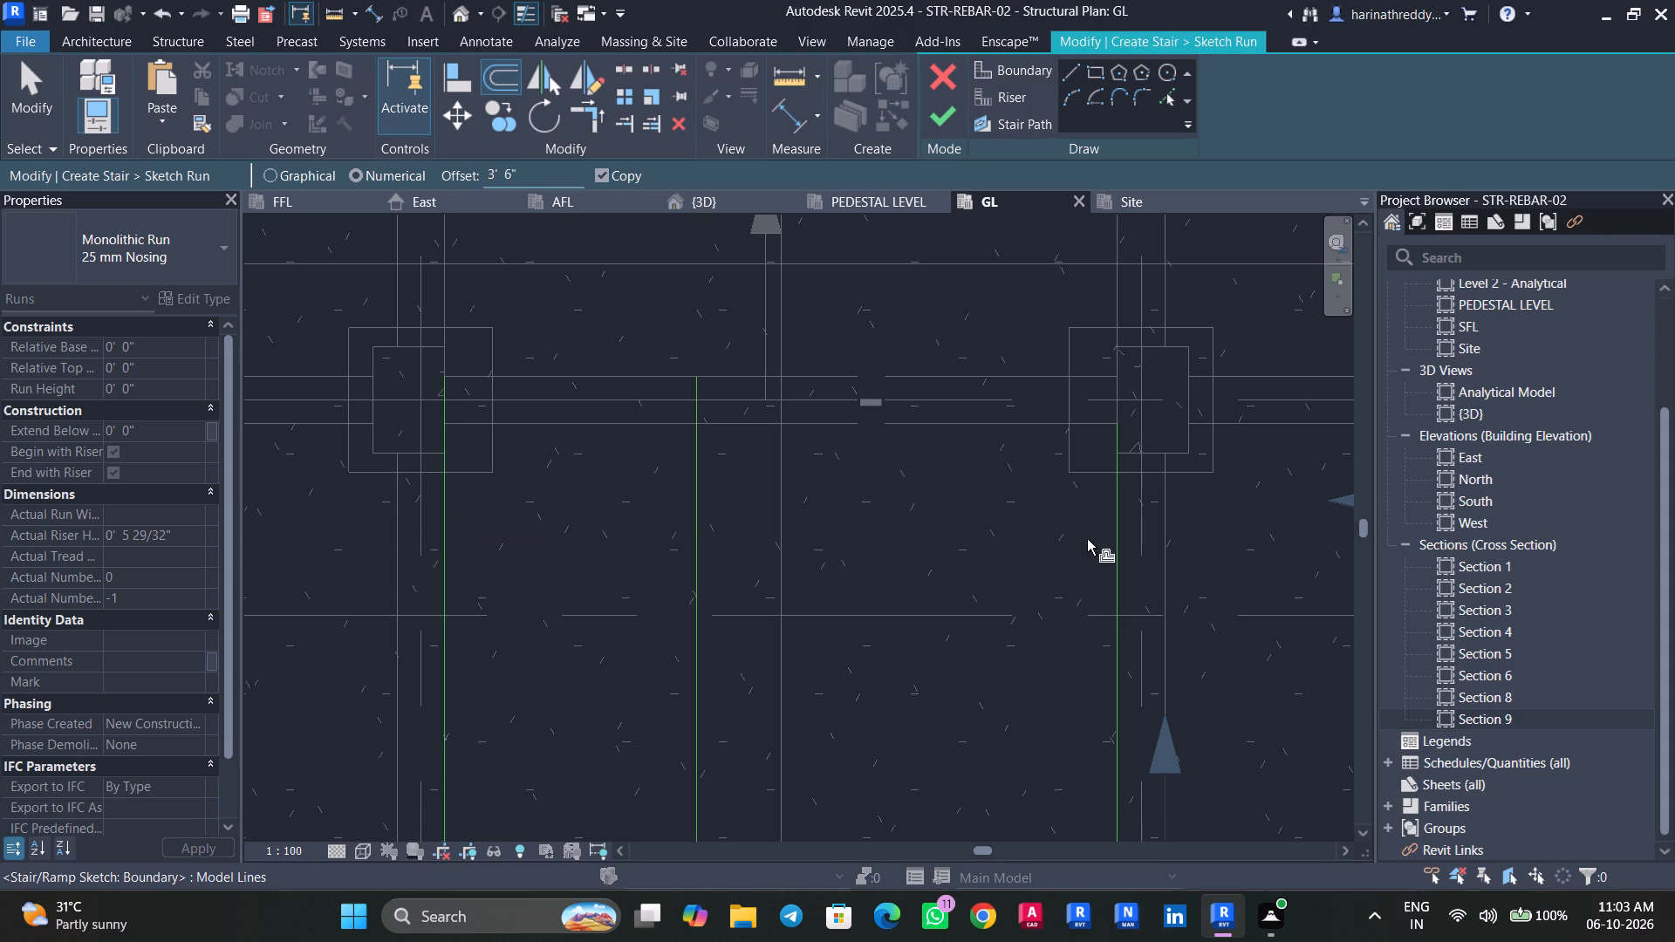
pyautogui.click(1106, 548)
pyautogui.click(1116, 558)
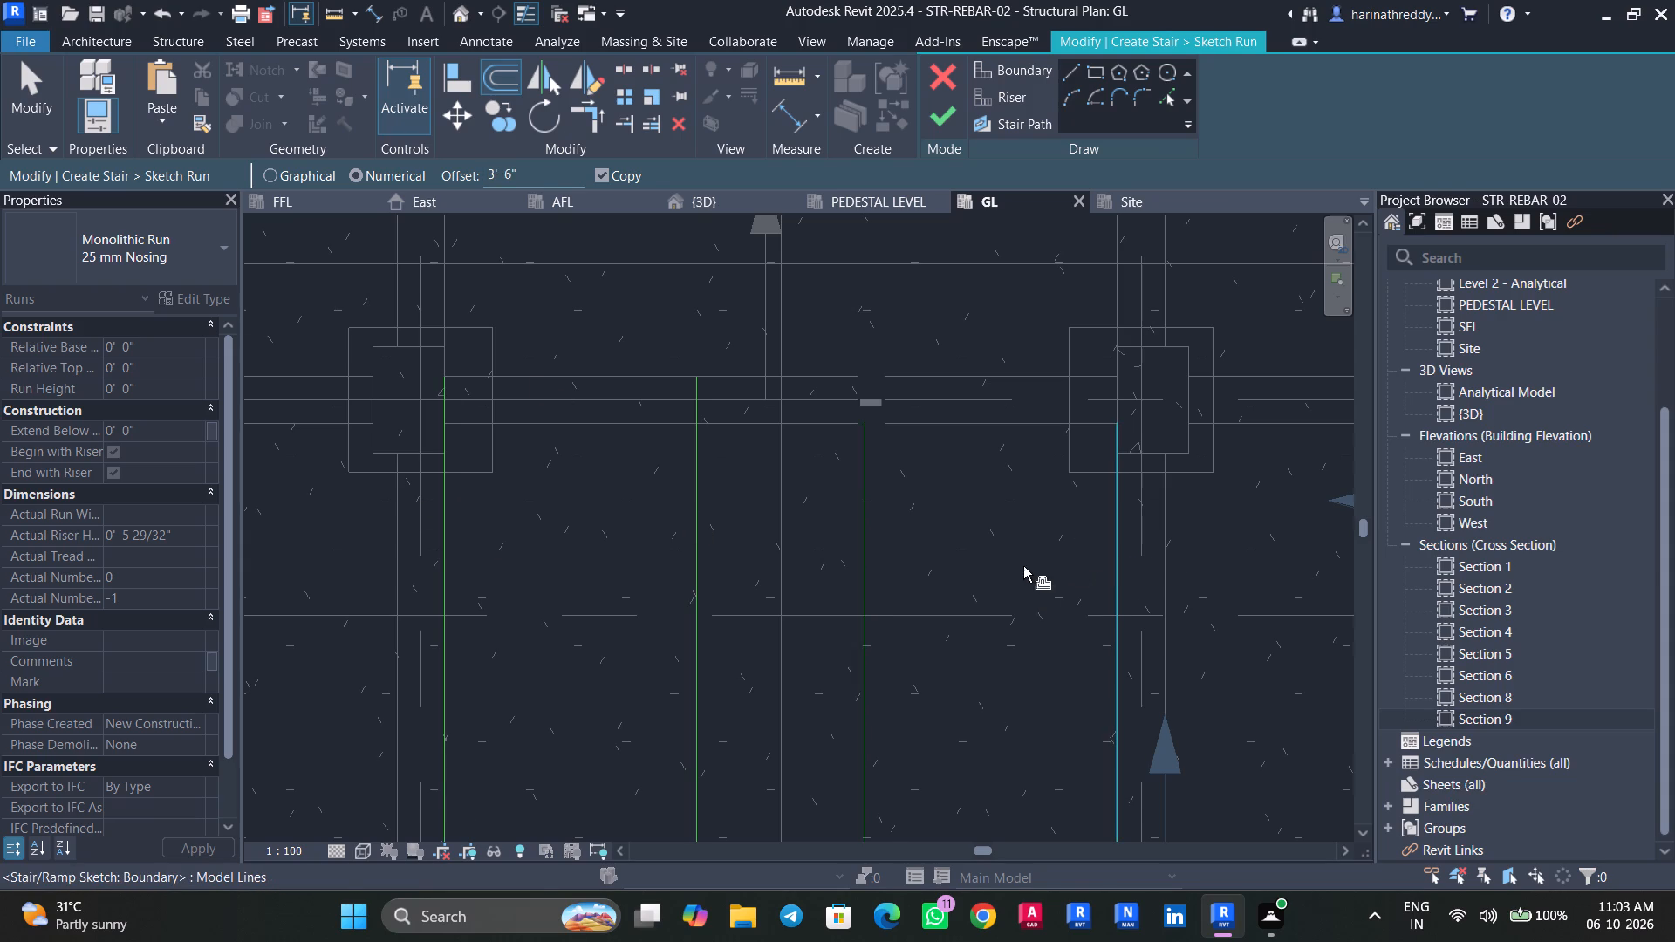
pyautogui.moveTo(1028, 548); pyautogui.dragTo(1082, 297, button='middle')
pyautogui.click(855, 653)
pyautogui.moveTo(847, 549); pyautogui.dragTo(860, 666, button='middle')
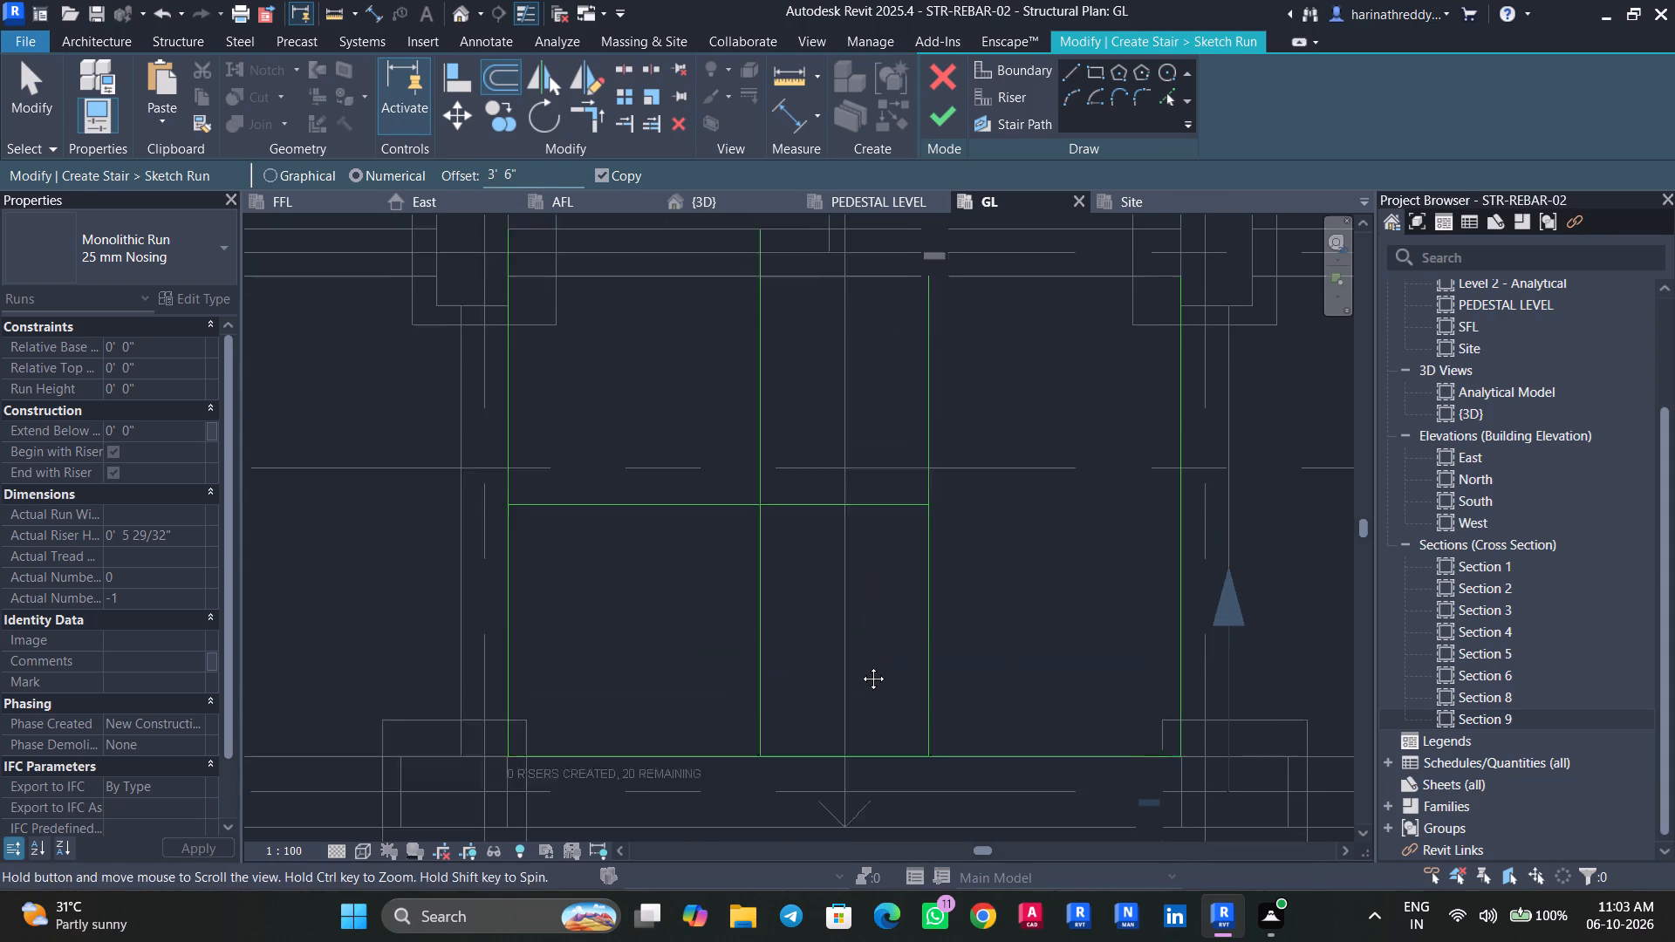
pyautogui.moveTo(860, 666); pyautogui.dragTo(861, 666, button='middle')
pyautogui.press('Escape')
pyautogui.press('Escape')
# Trim the three offset boundary lines to each other so they form a U-shaped inner stairwell edge.
pyautogui.press('t')
pyautogui.press('r')
pyautogui.click(765, 469)
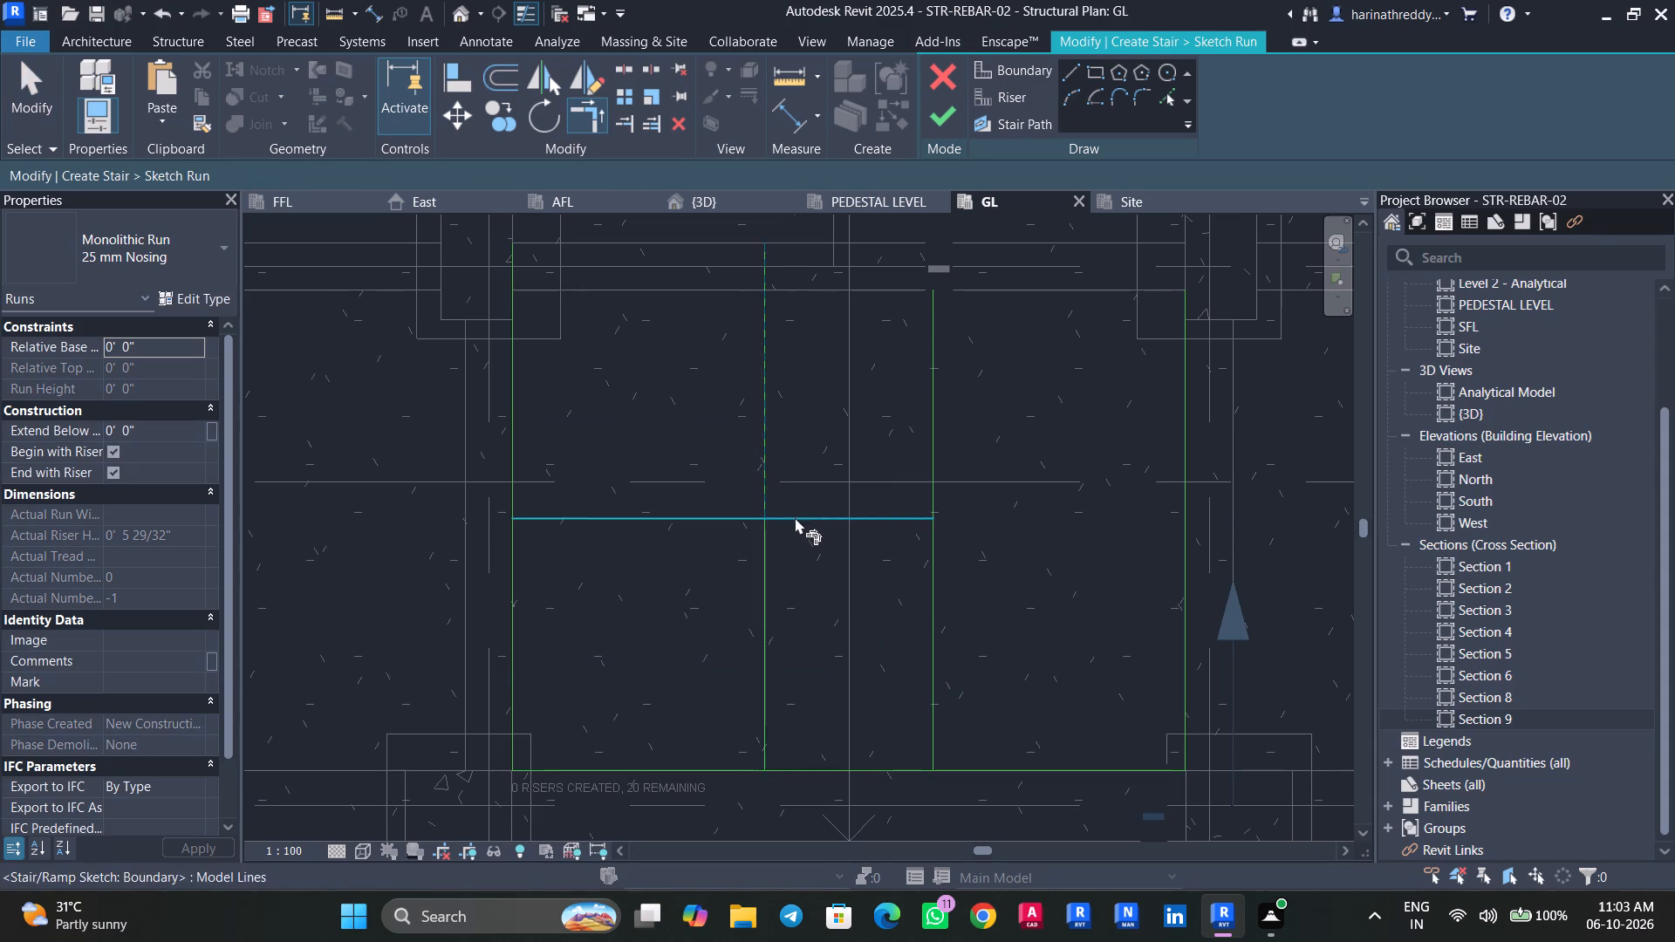
pyautogui.click(795, 517)
pyautogui.click(933, 469)
pyautogui.click(892, 515)
# Draw riser lines across the open ends of both flights, left along the grid G beam's far face, right along its near face.
pyautogui.scroll(-2, 952, 523)
pyautogui.moveTo(952, 523); pyautogui.dragTo(948, 588, button='middle')
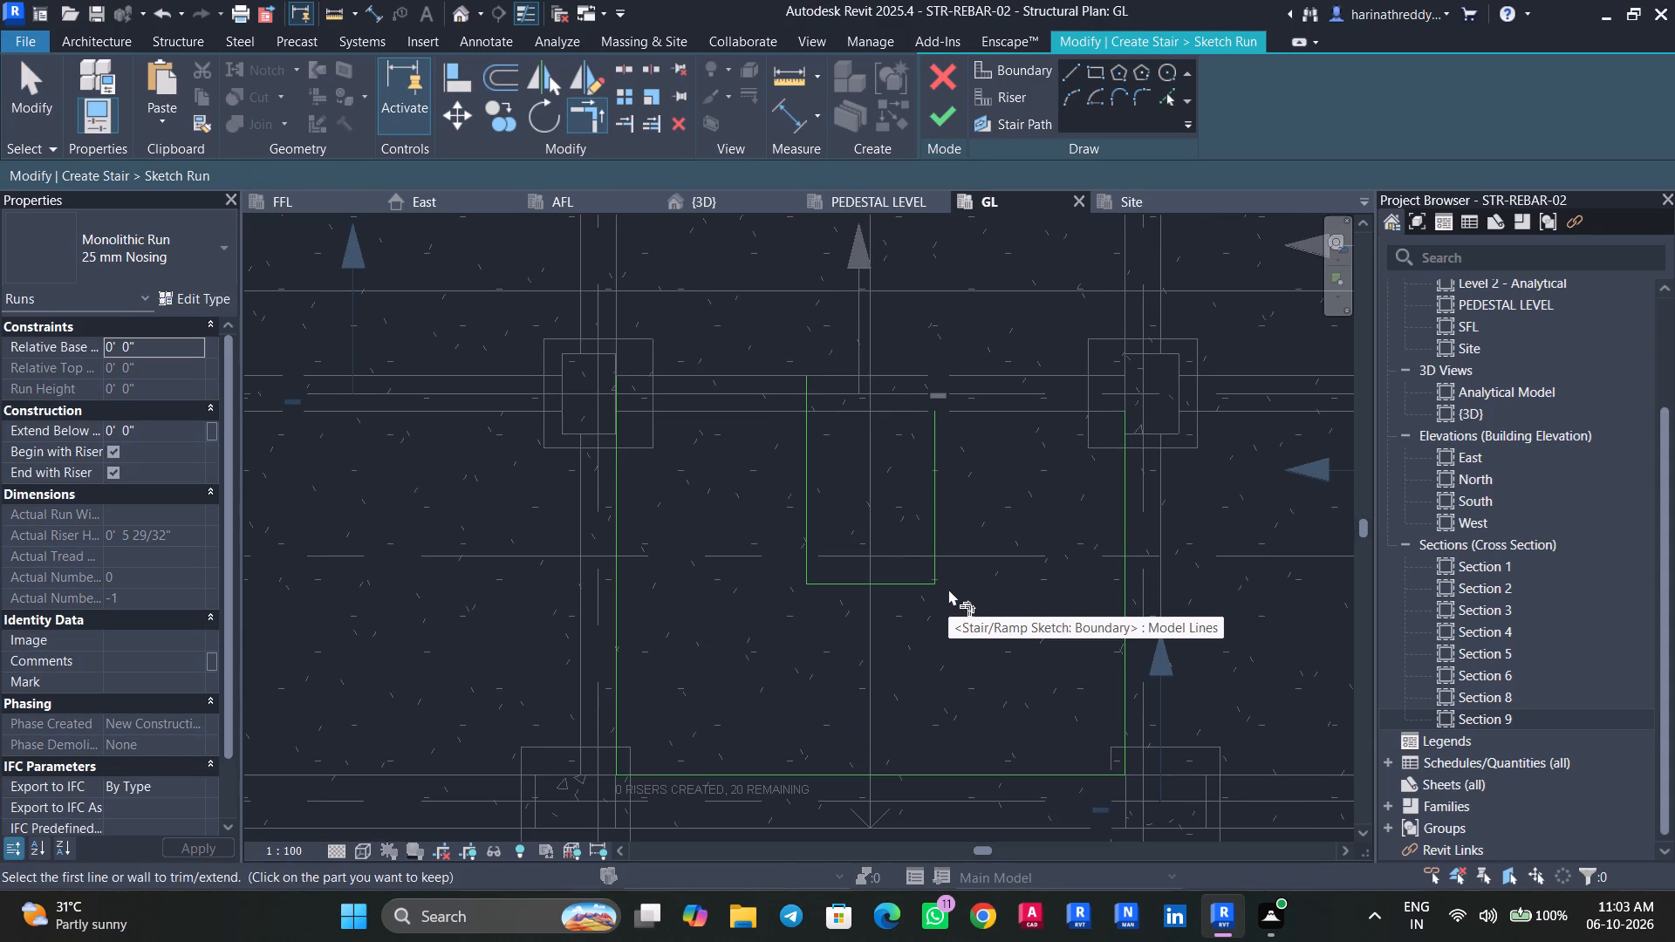
pyautogui.click(1008, 97)
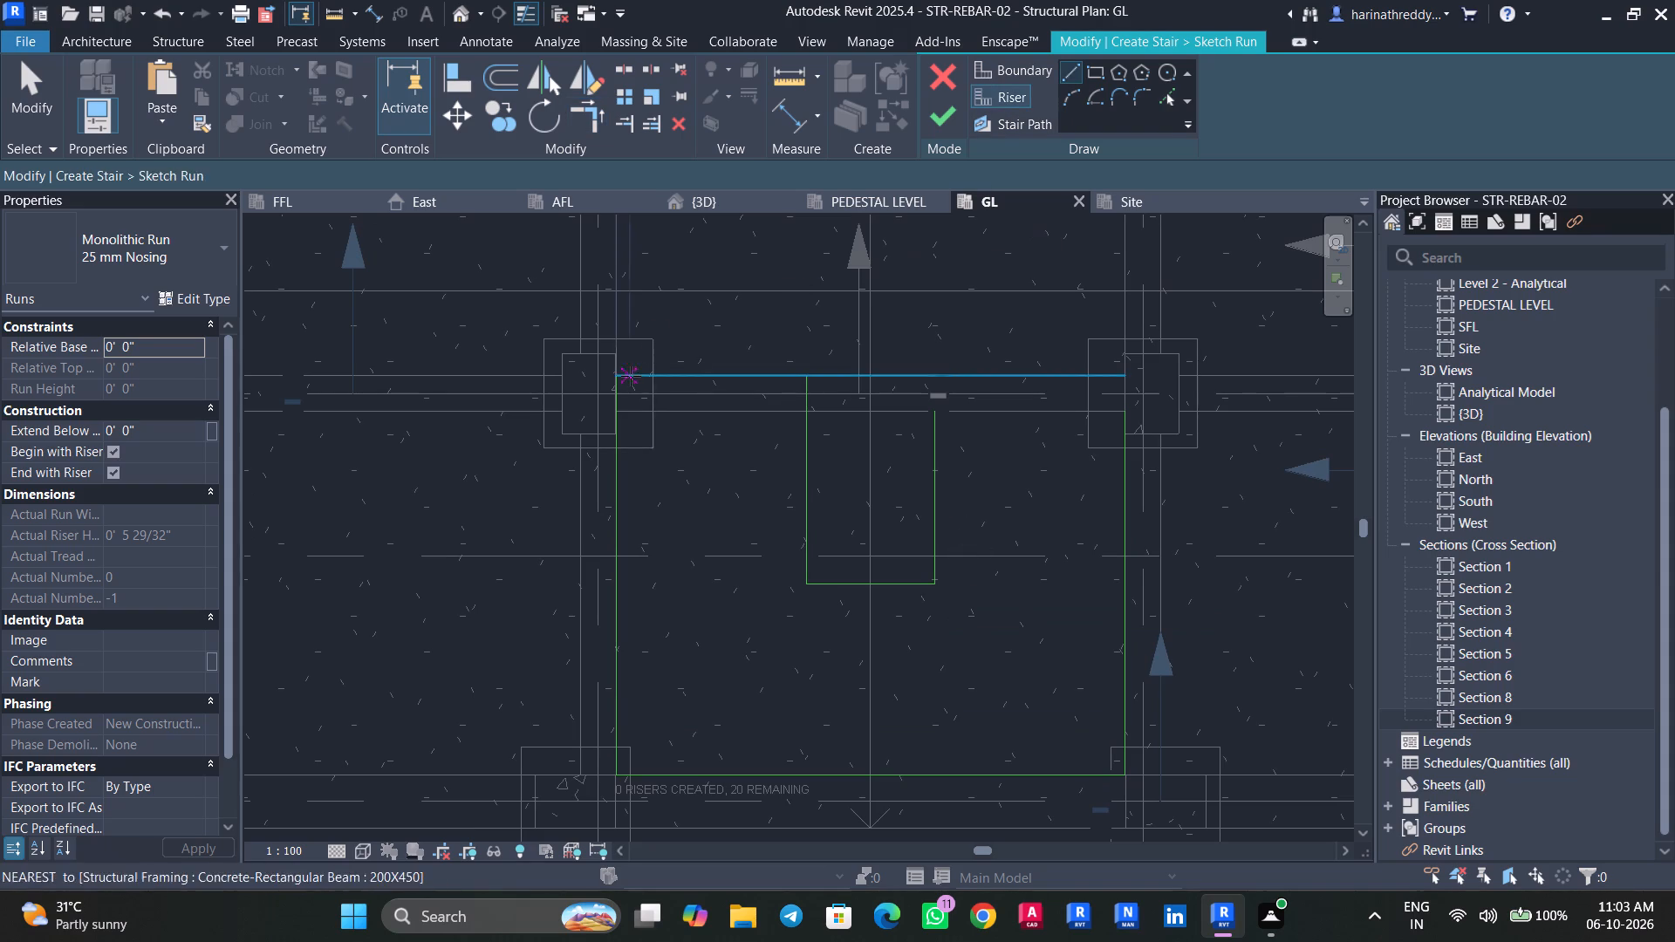
pyautogui.click(619, 374)
pyautogui.click(808, 366)
pyautogui.press('Escape')
pyautogui.press('Escape')
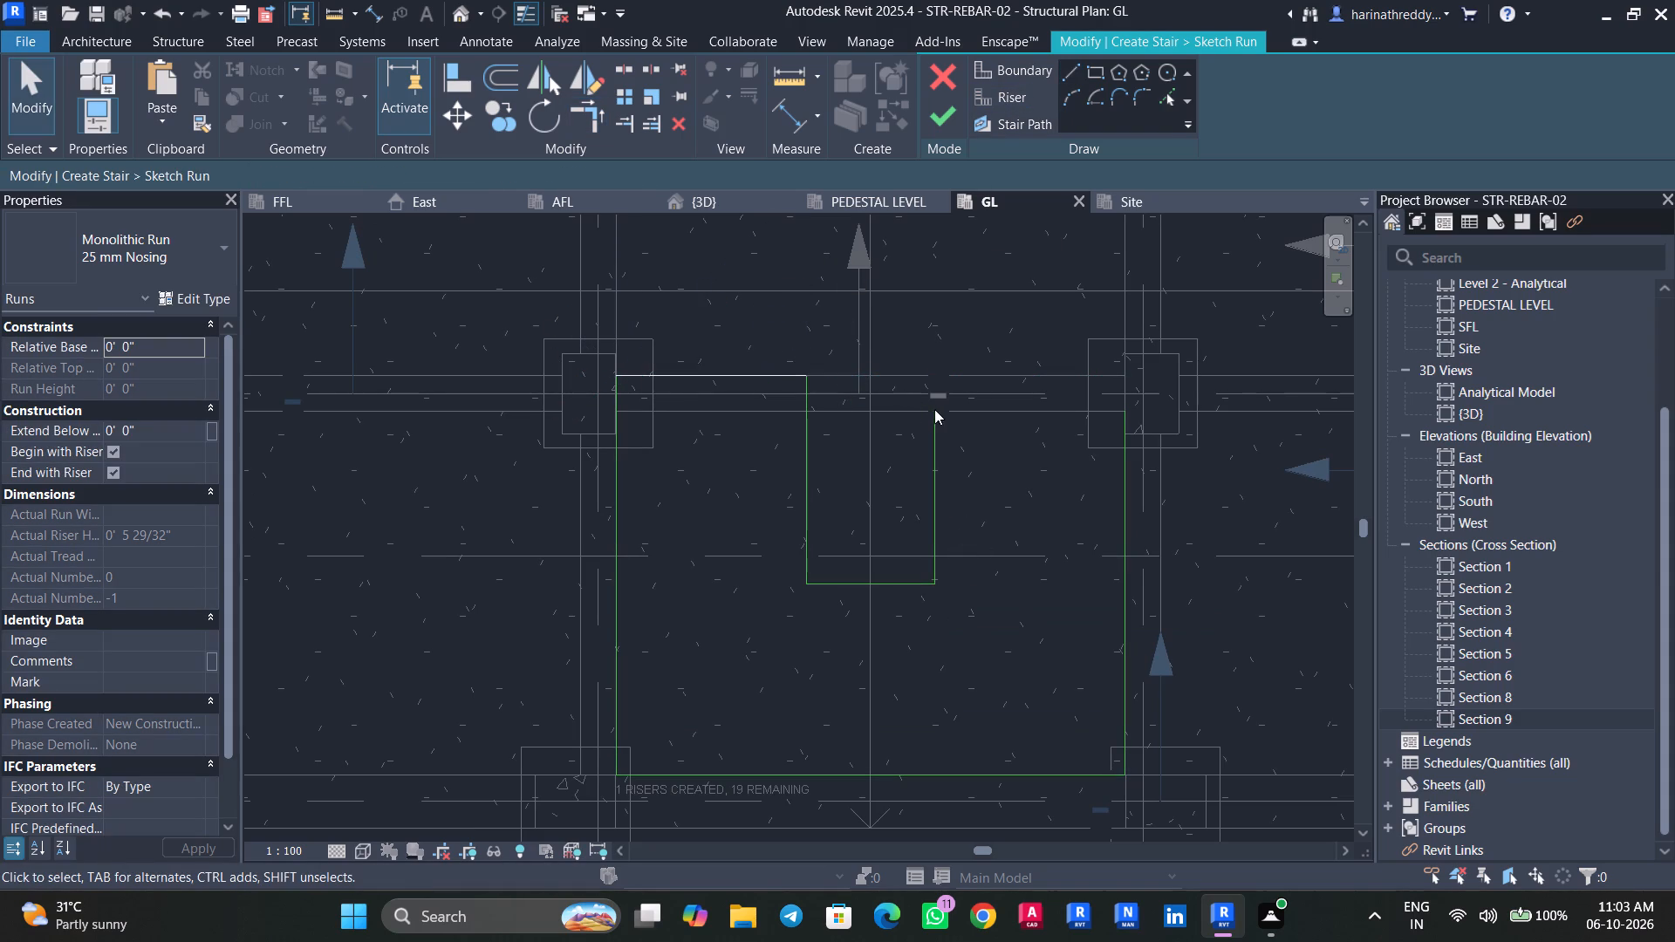
pyautogui.click(1010, 95)
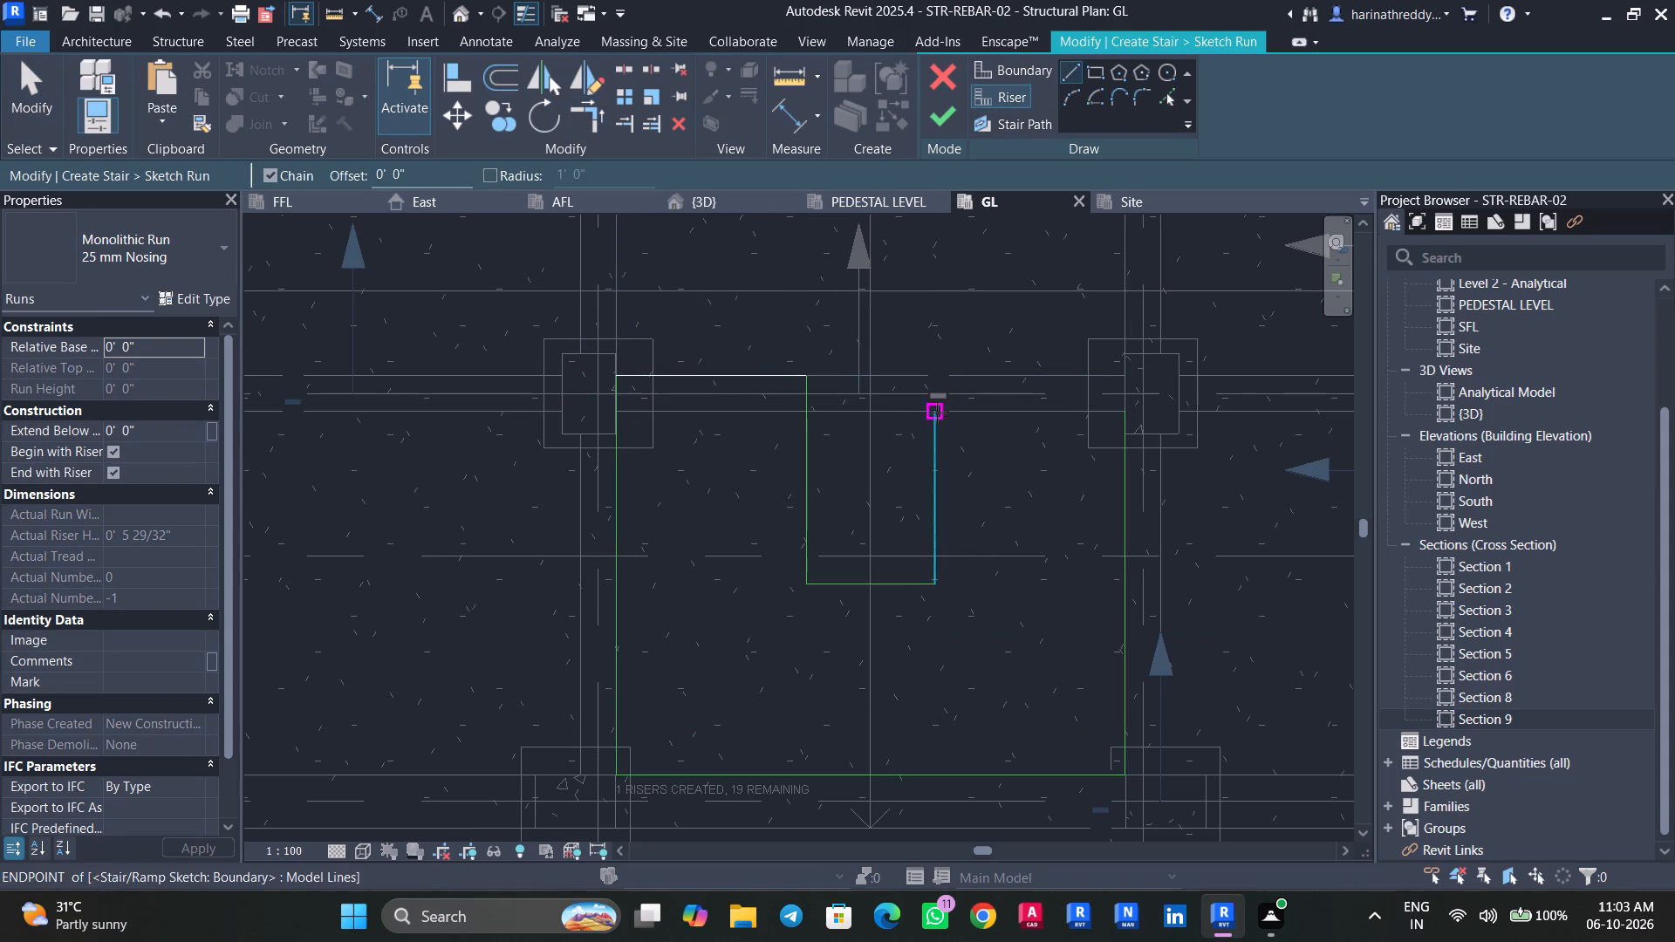
pyautogui.click(936, 413)
pyautogui.click(1131, 409)
pyautogui.press('Escape')
pyautogui.press('Escape')
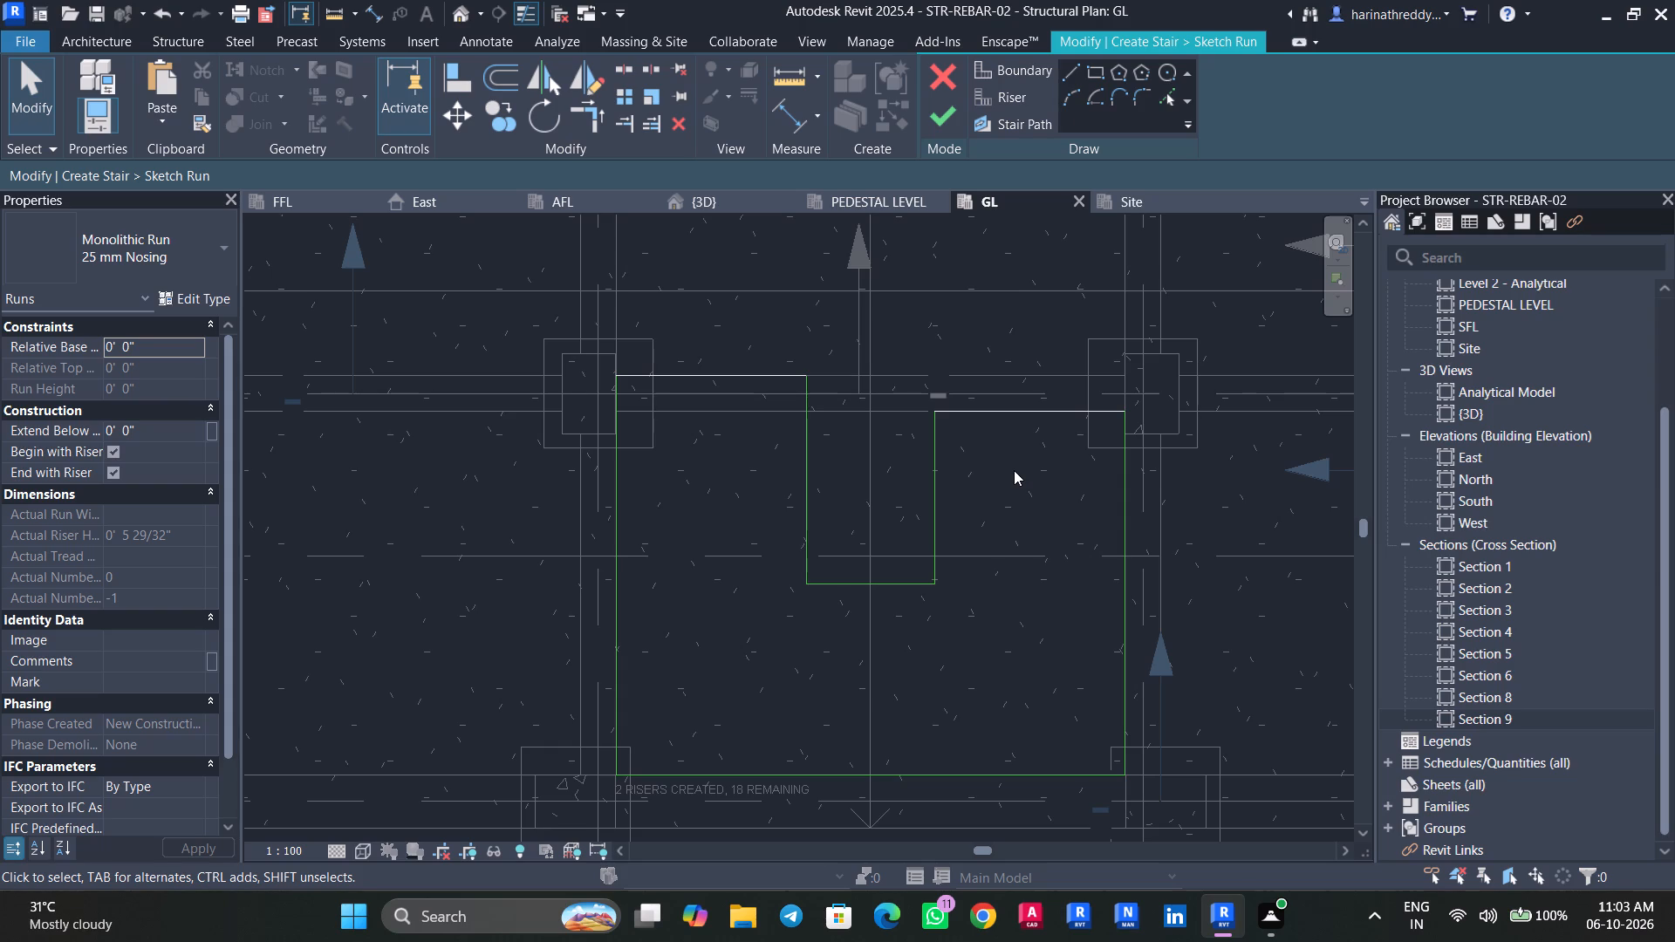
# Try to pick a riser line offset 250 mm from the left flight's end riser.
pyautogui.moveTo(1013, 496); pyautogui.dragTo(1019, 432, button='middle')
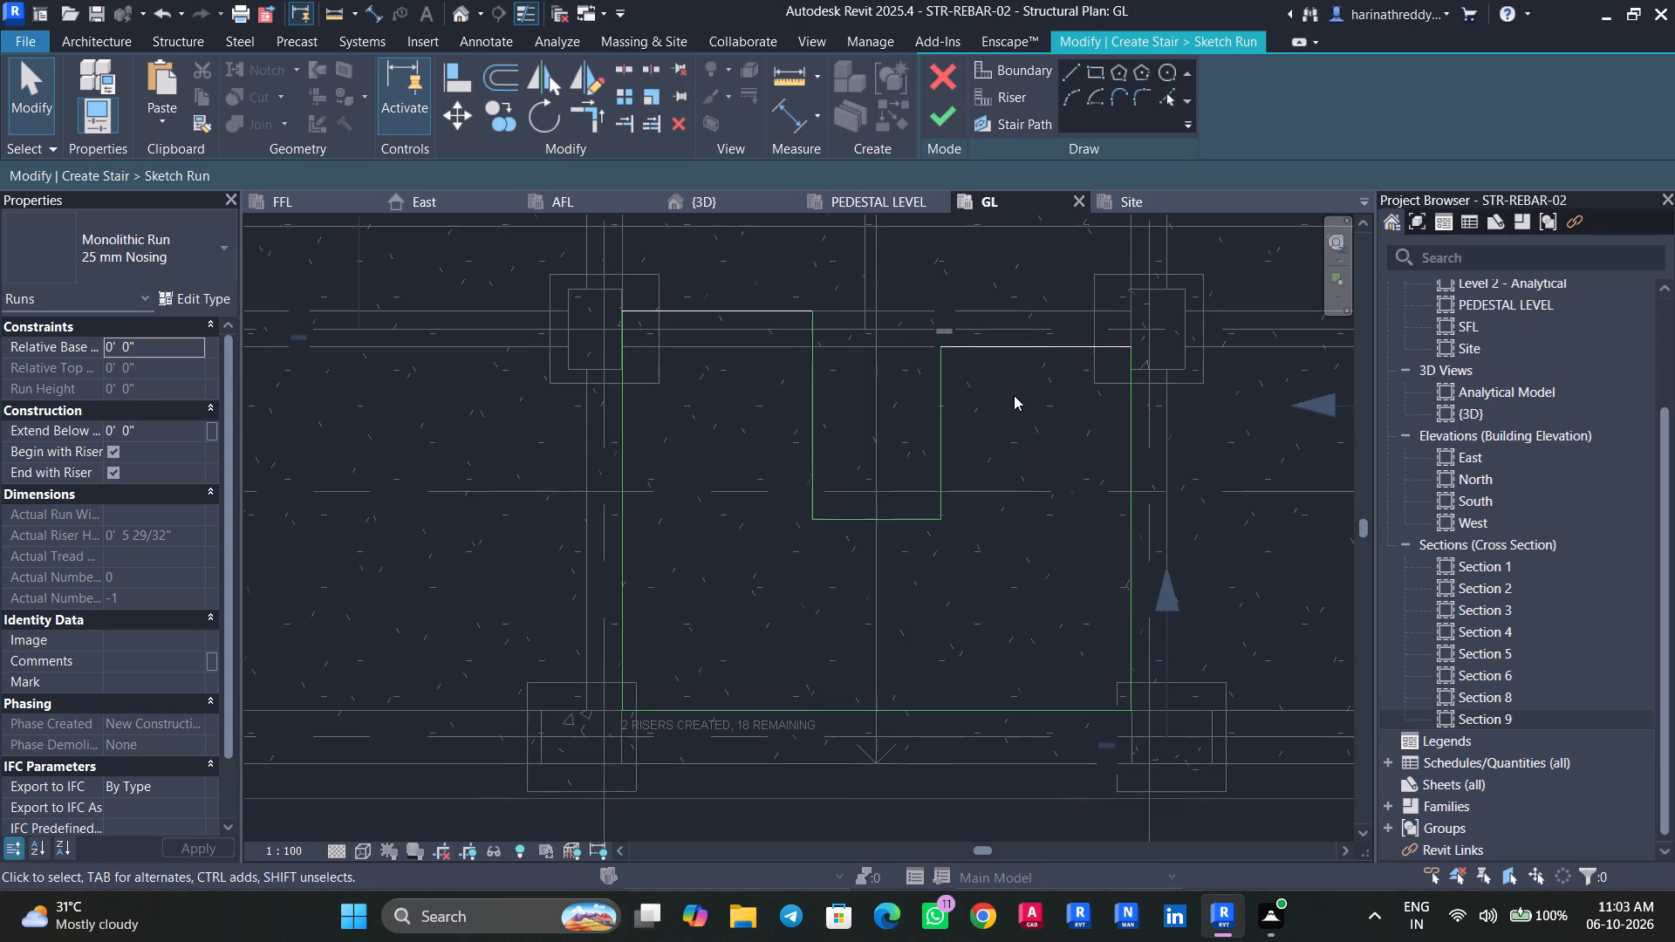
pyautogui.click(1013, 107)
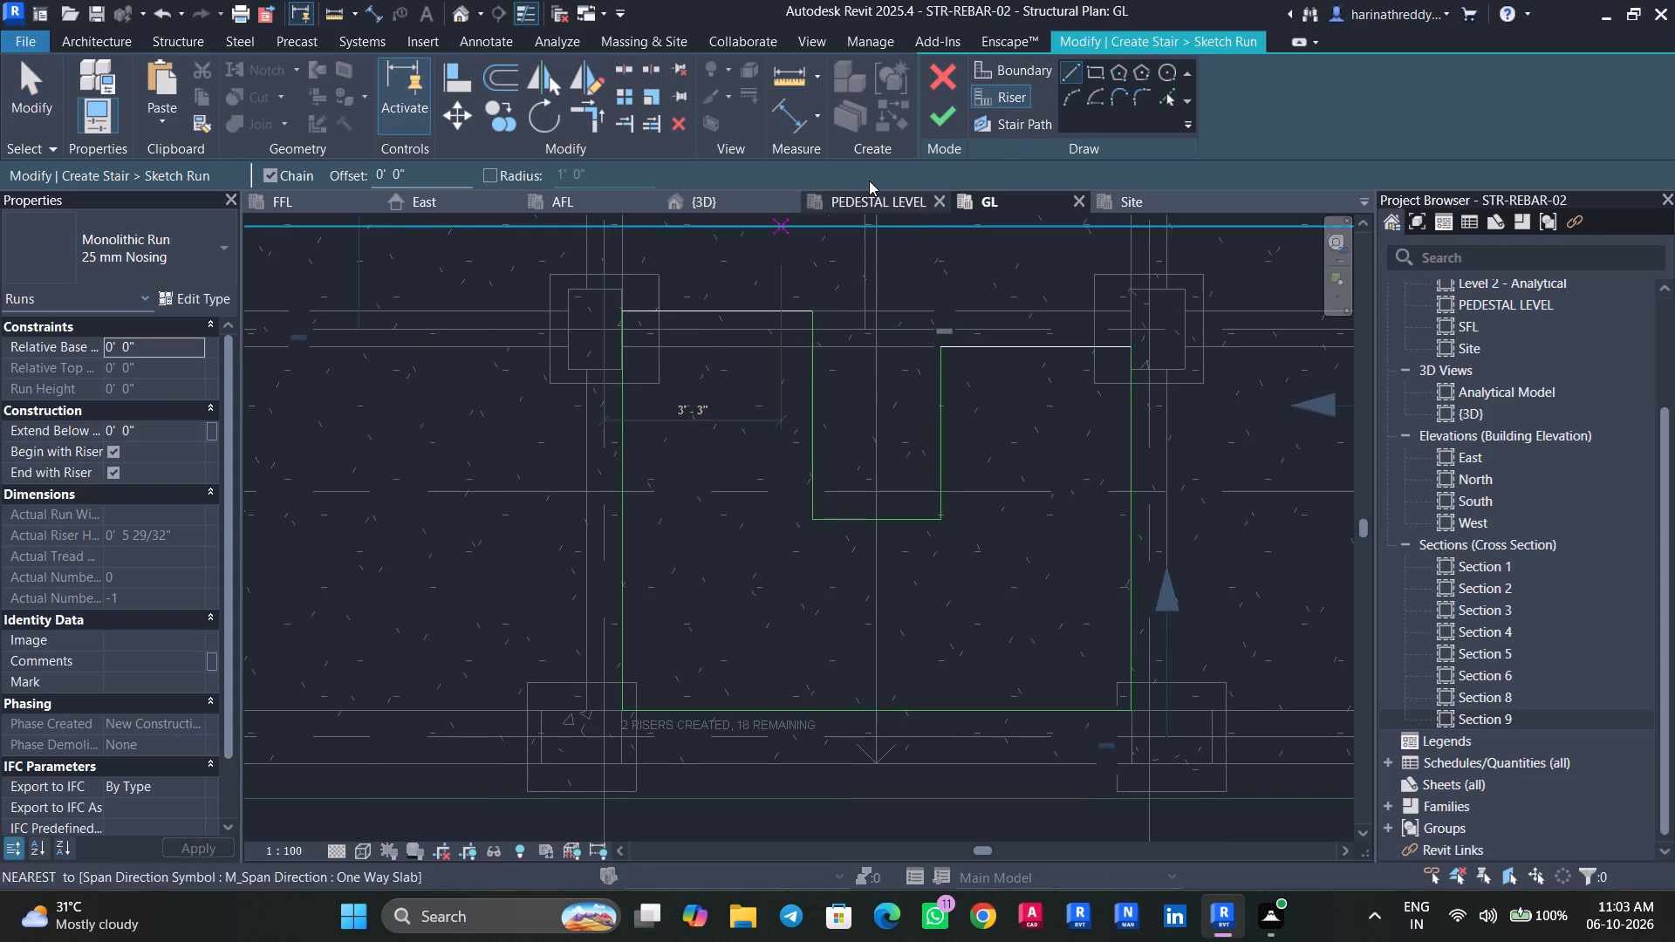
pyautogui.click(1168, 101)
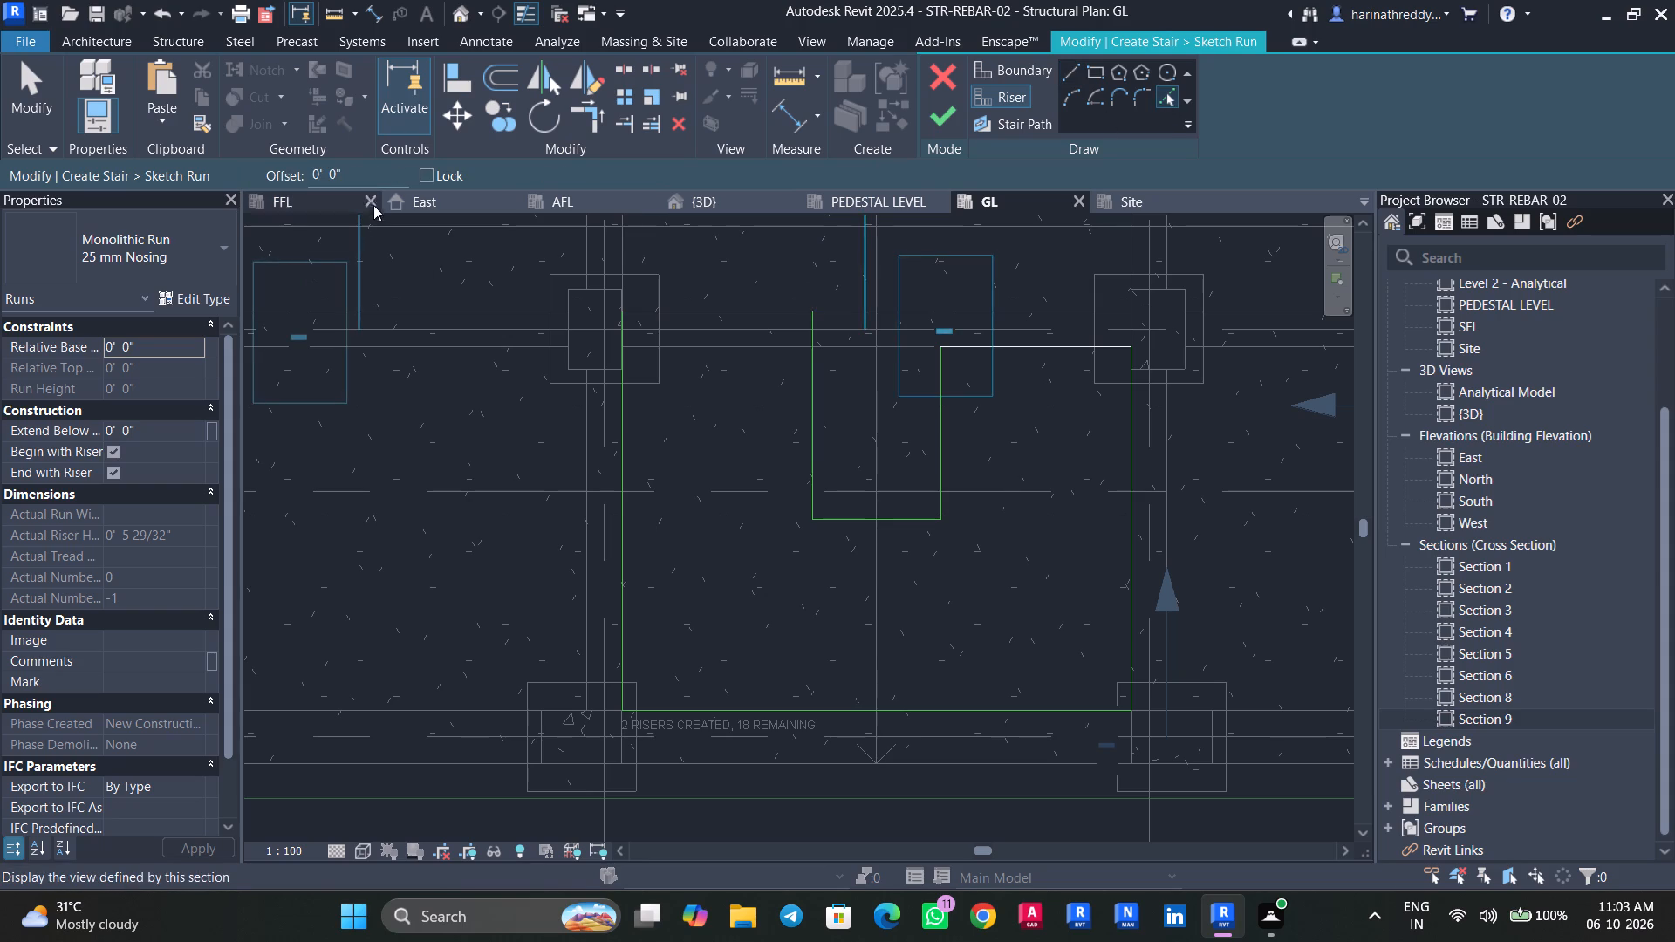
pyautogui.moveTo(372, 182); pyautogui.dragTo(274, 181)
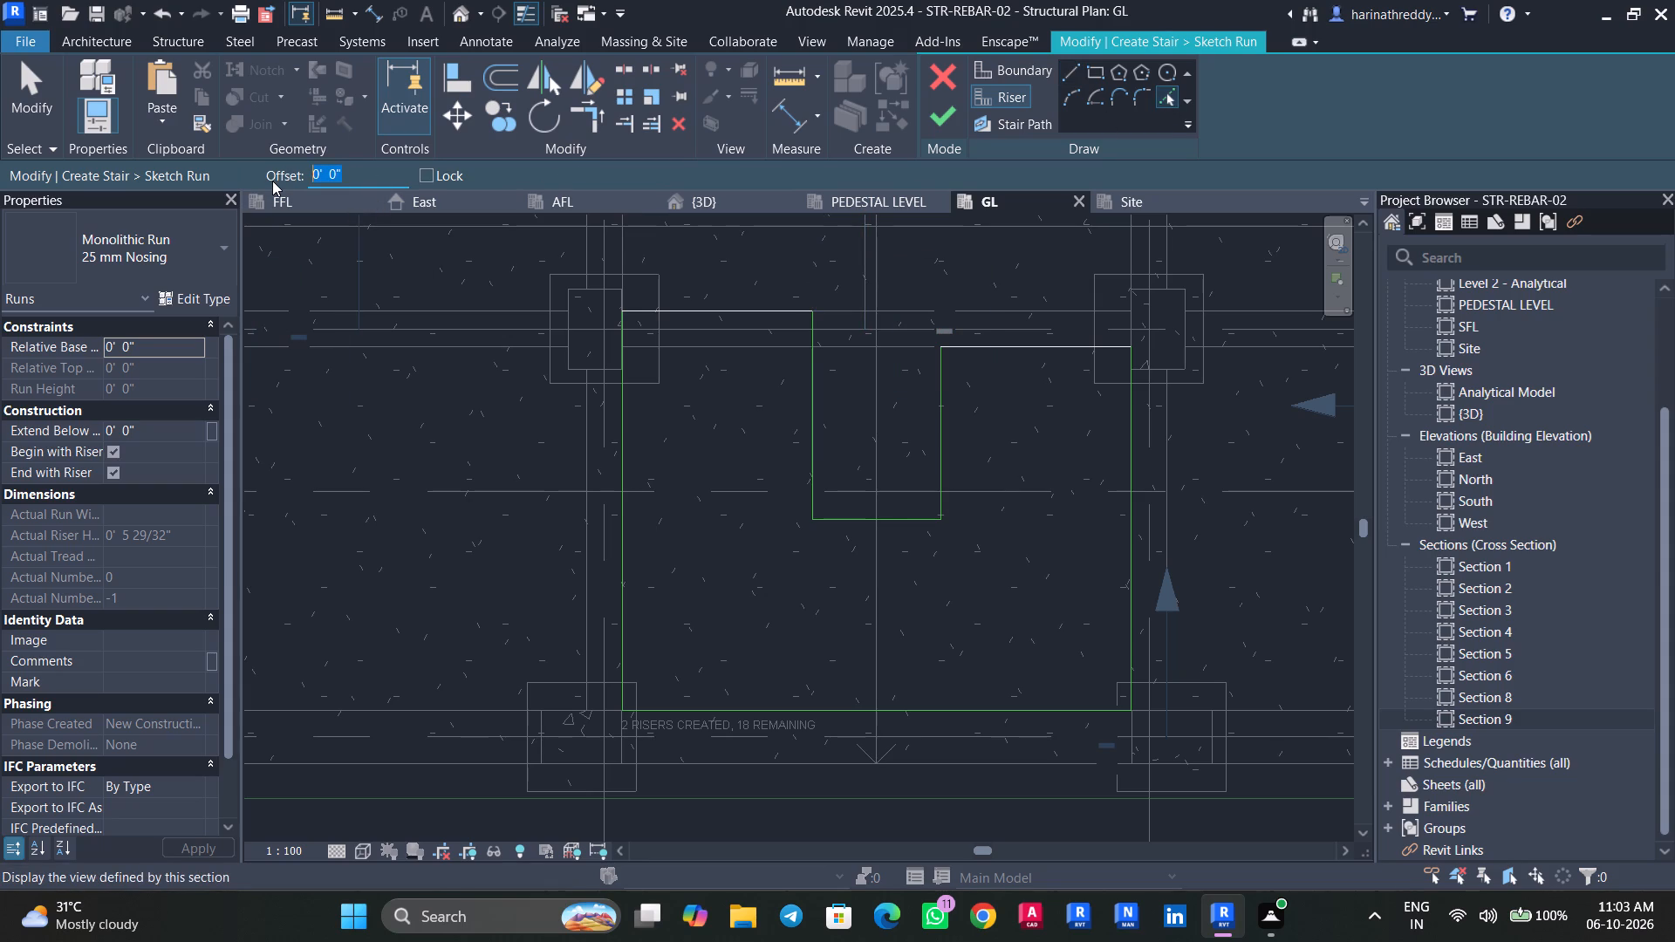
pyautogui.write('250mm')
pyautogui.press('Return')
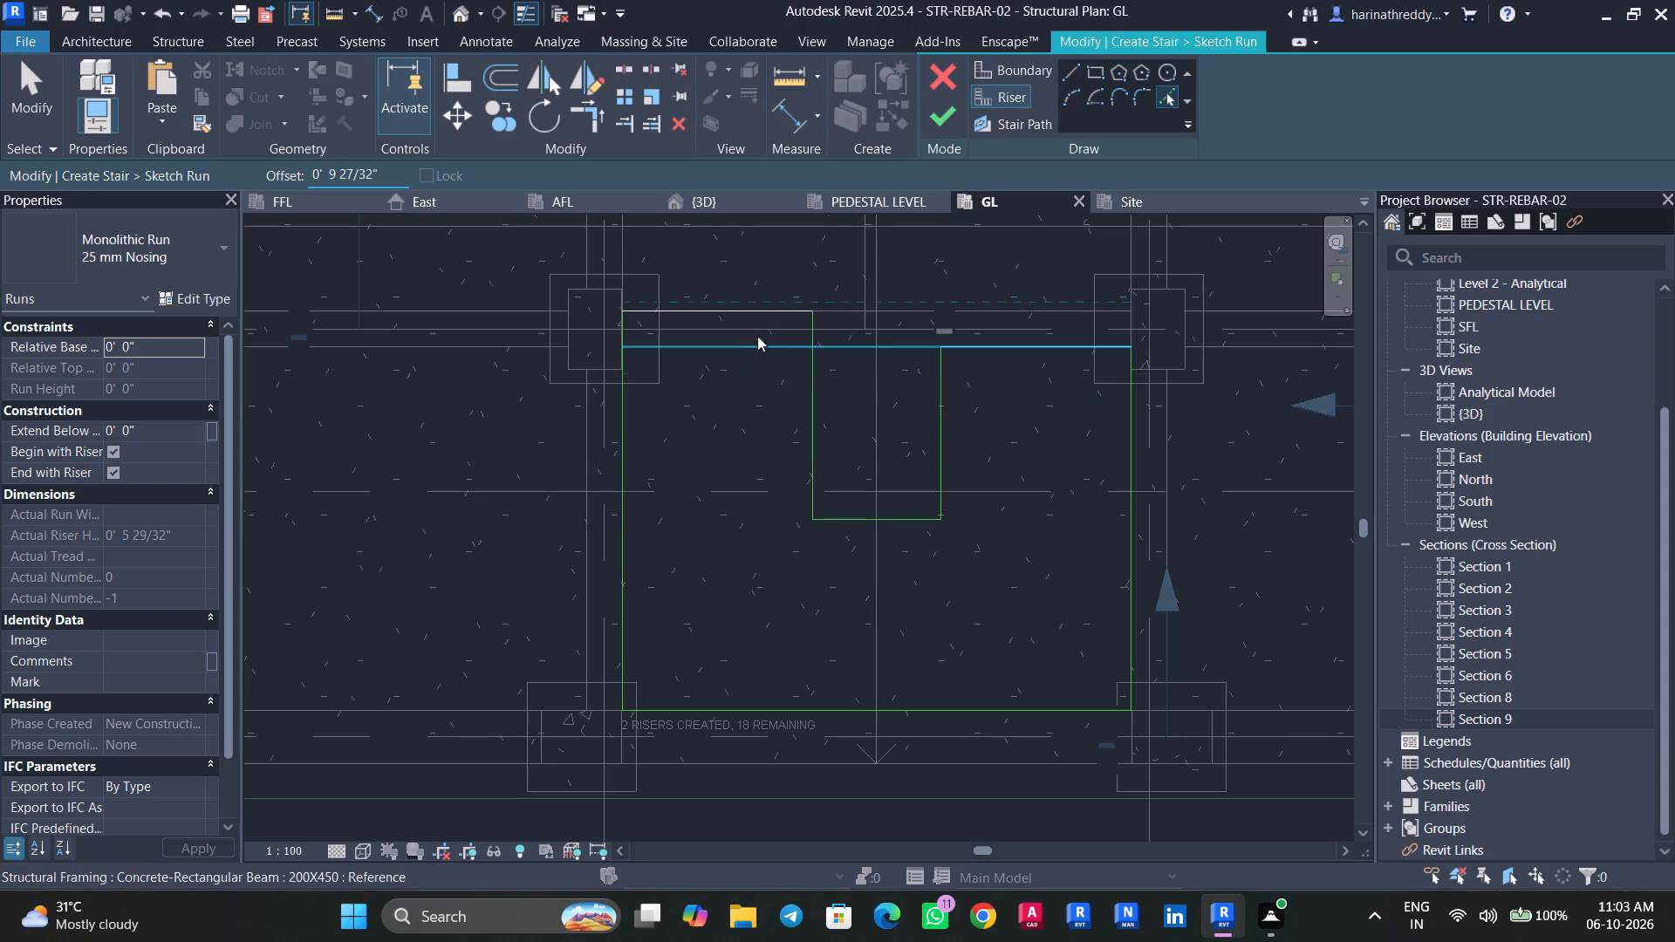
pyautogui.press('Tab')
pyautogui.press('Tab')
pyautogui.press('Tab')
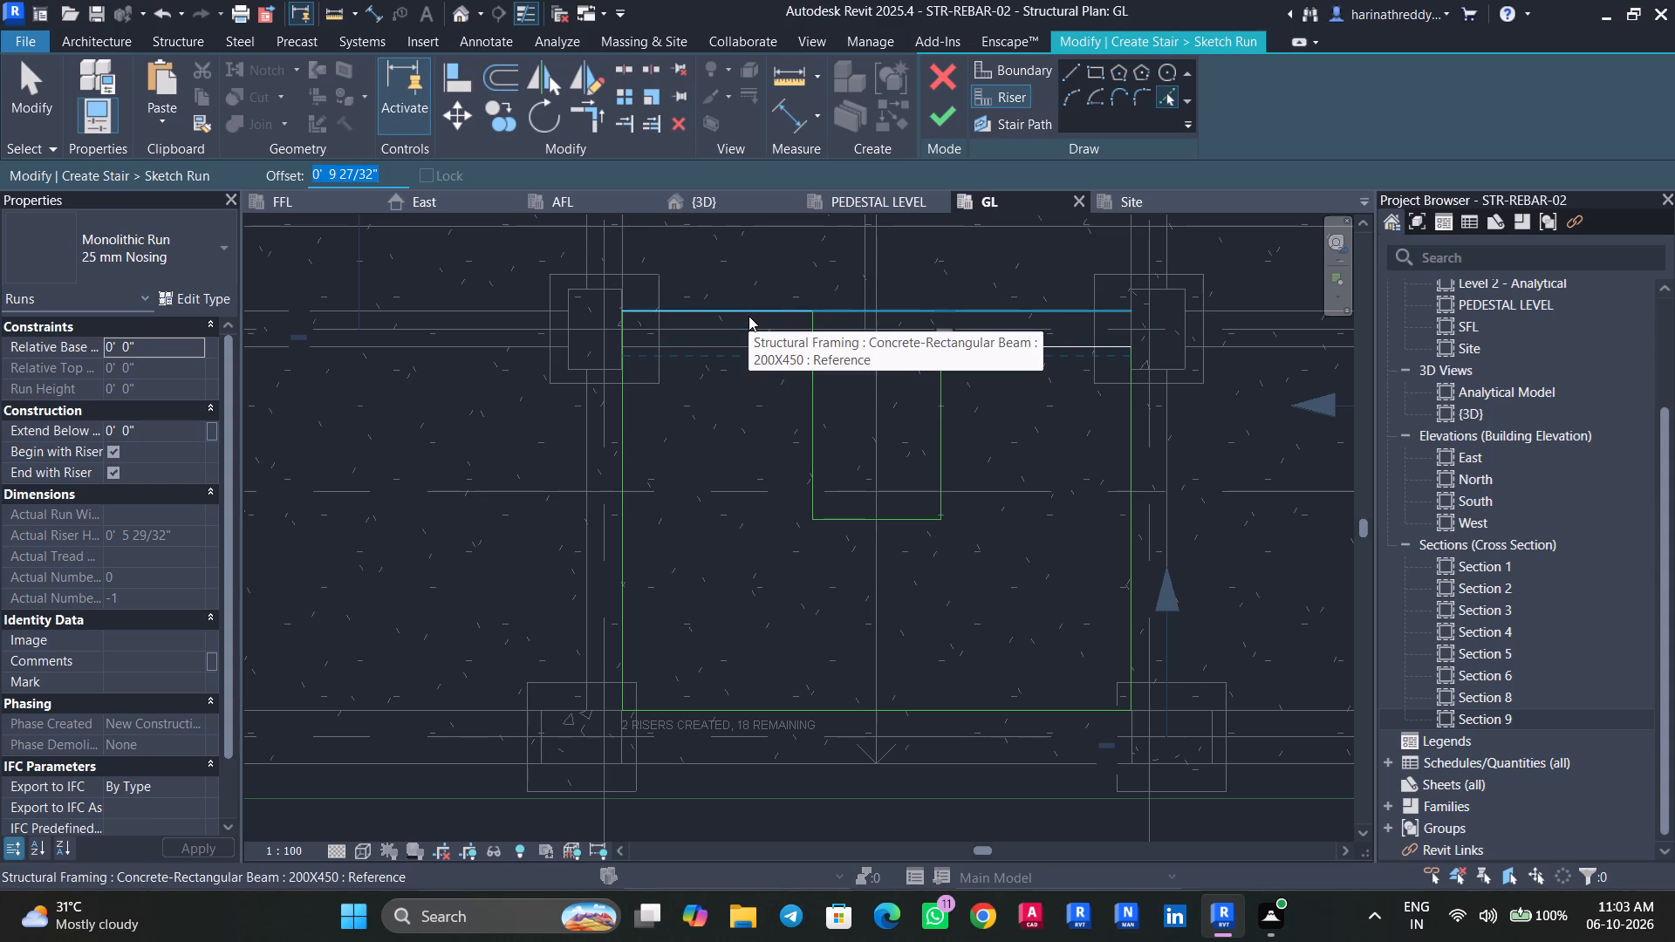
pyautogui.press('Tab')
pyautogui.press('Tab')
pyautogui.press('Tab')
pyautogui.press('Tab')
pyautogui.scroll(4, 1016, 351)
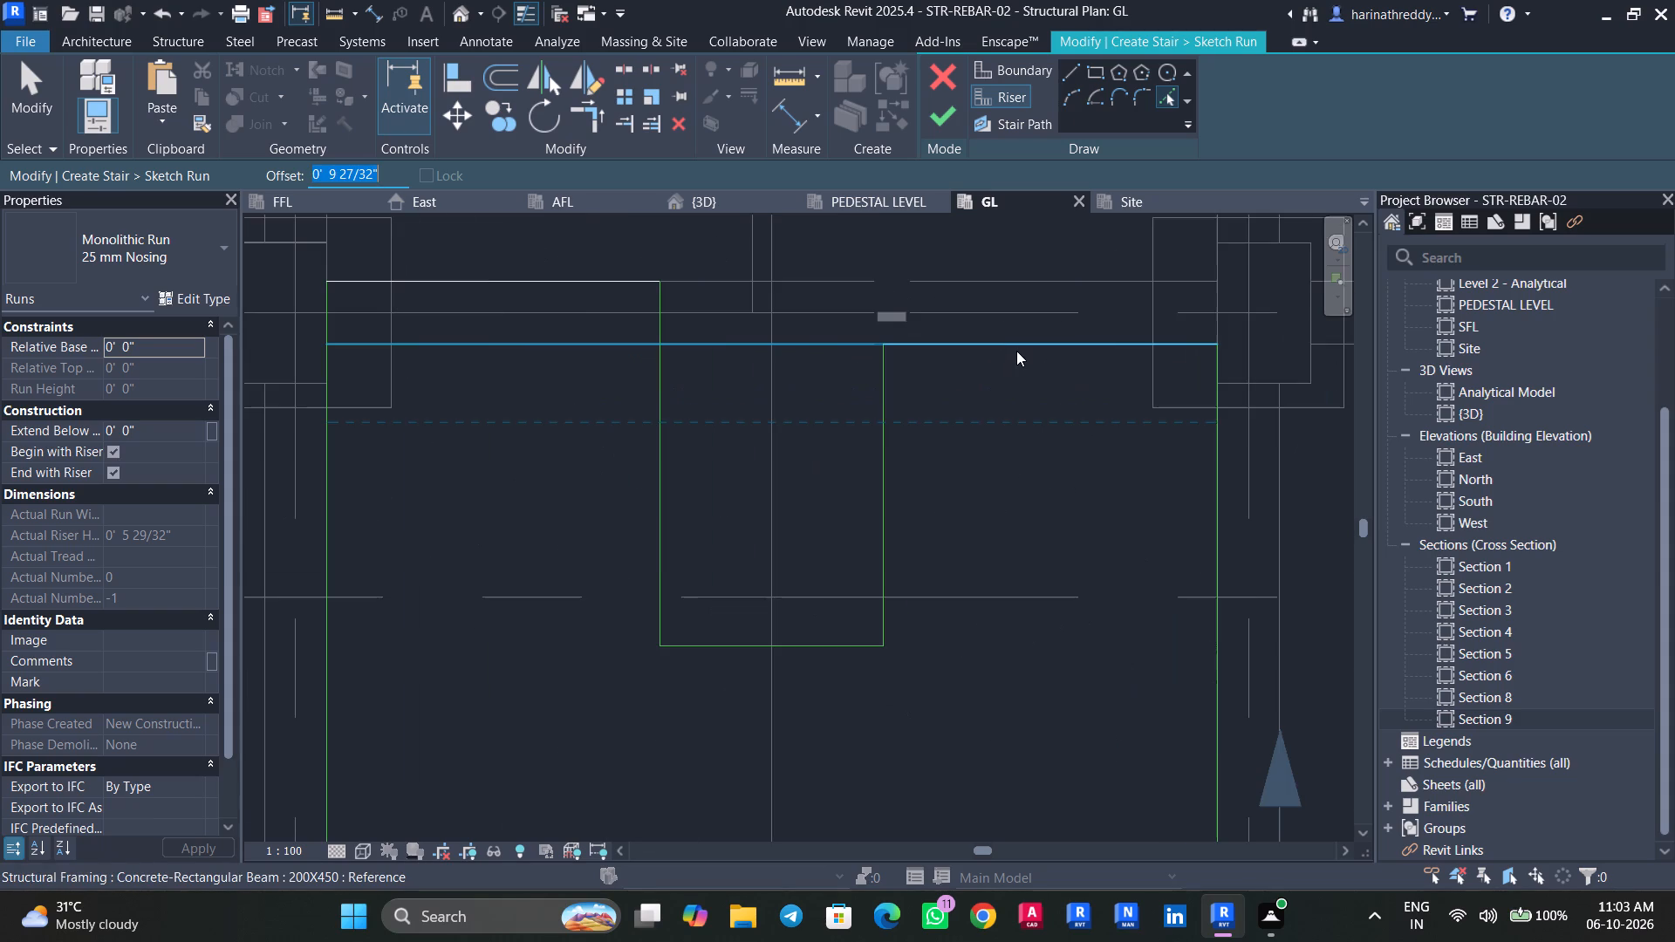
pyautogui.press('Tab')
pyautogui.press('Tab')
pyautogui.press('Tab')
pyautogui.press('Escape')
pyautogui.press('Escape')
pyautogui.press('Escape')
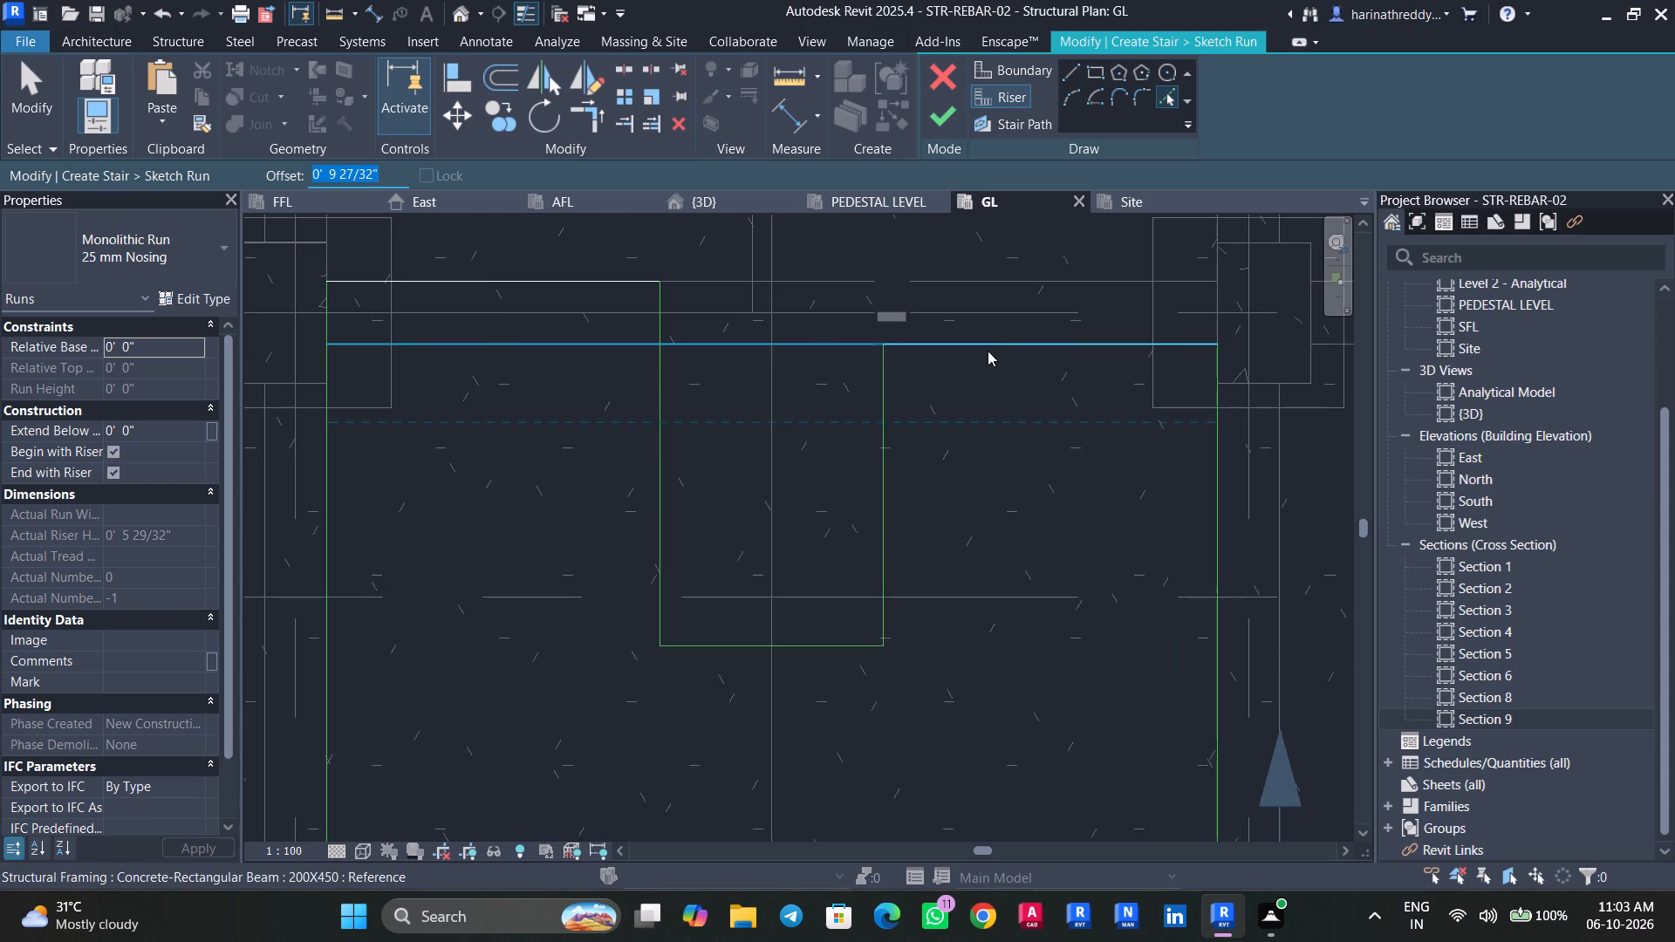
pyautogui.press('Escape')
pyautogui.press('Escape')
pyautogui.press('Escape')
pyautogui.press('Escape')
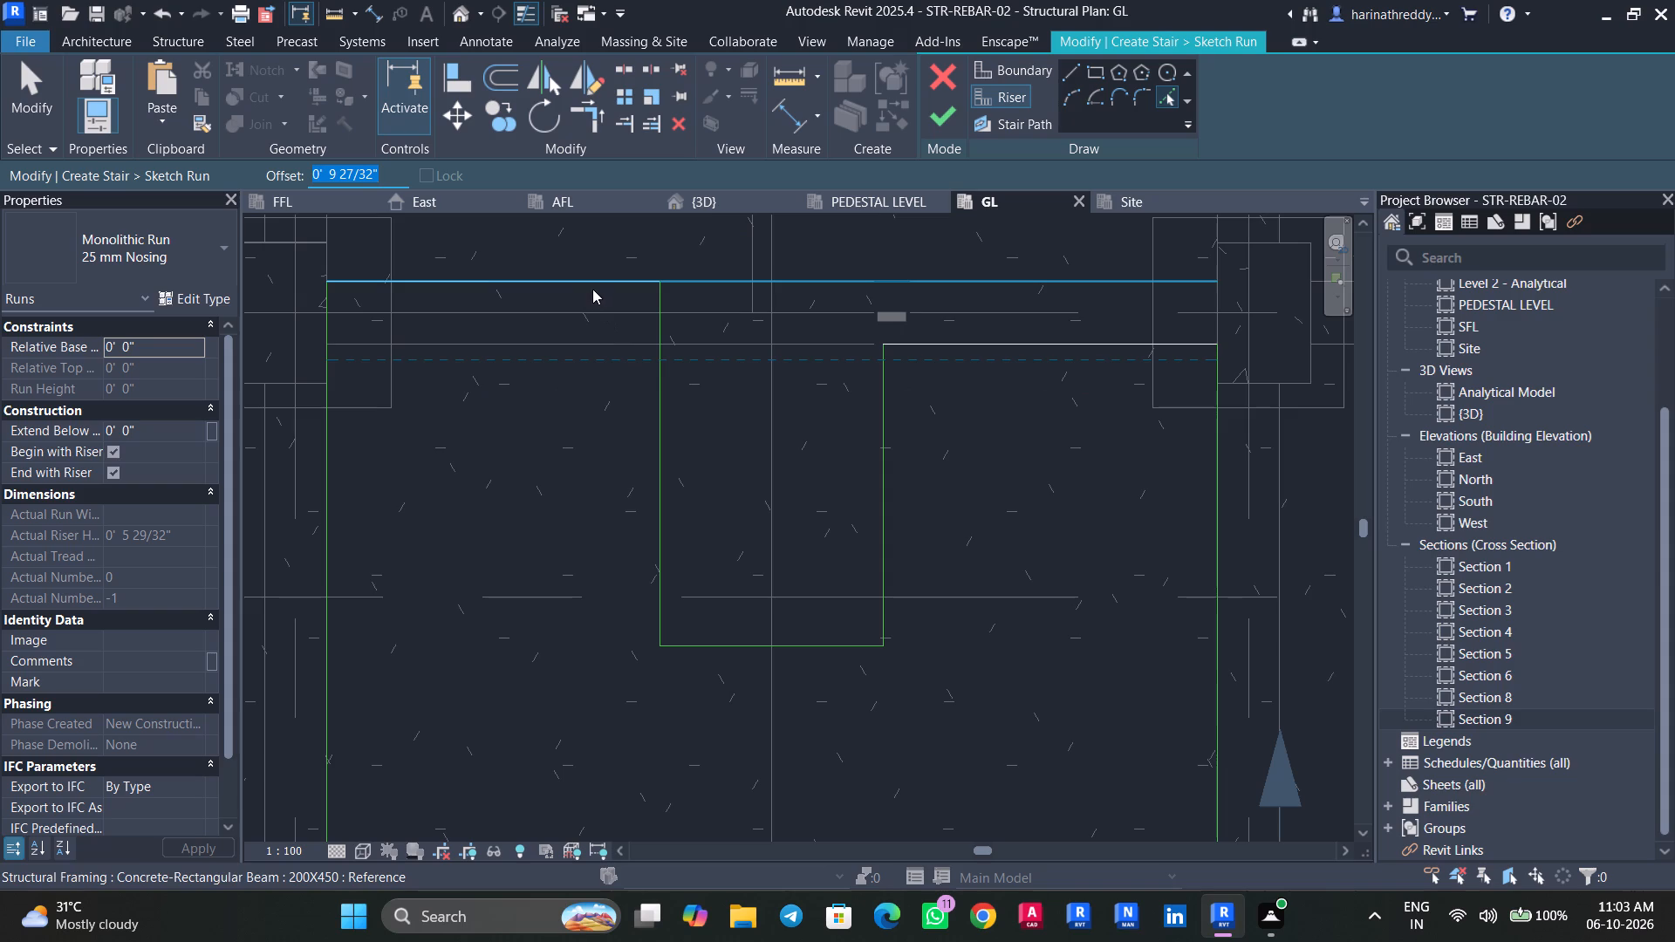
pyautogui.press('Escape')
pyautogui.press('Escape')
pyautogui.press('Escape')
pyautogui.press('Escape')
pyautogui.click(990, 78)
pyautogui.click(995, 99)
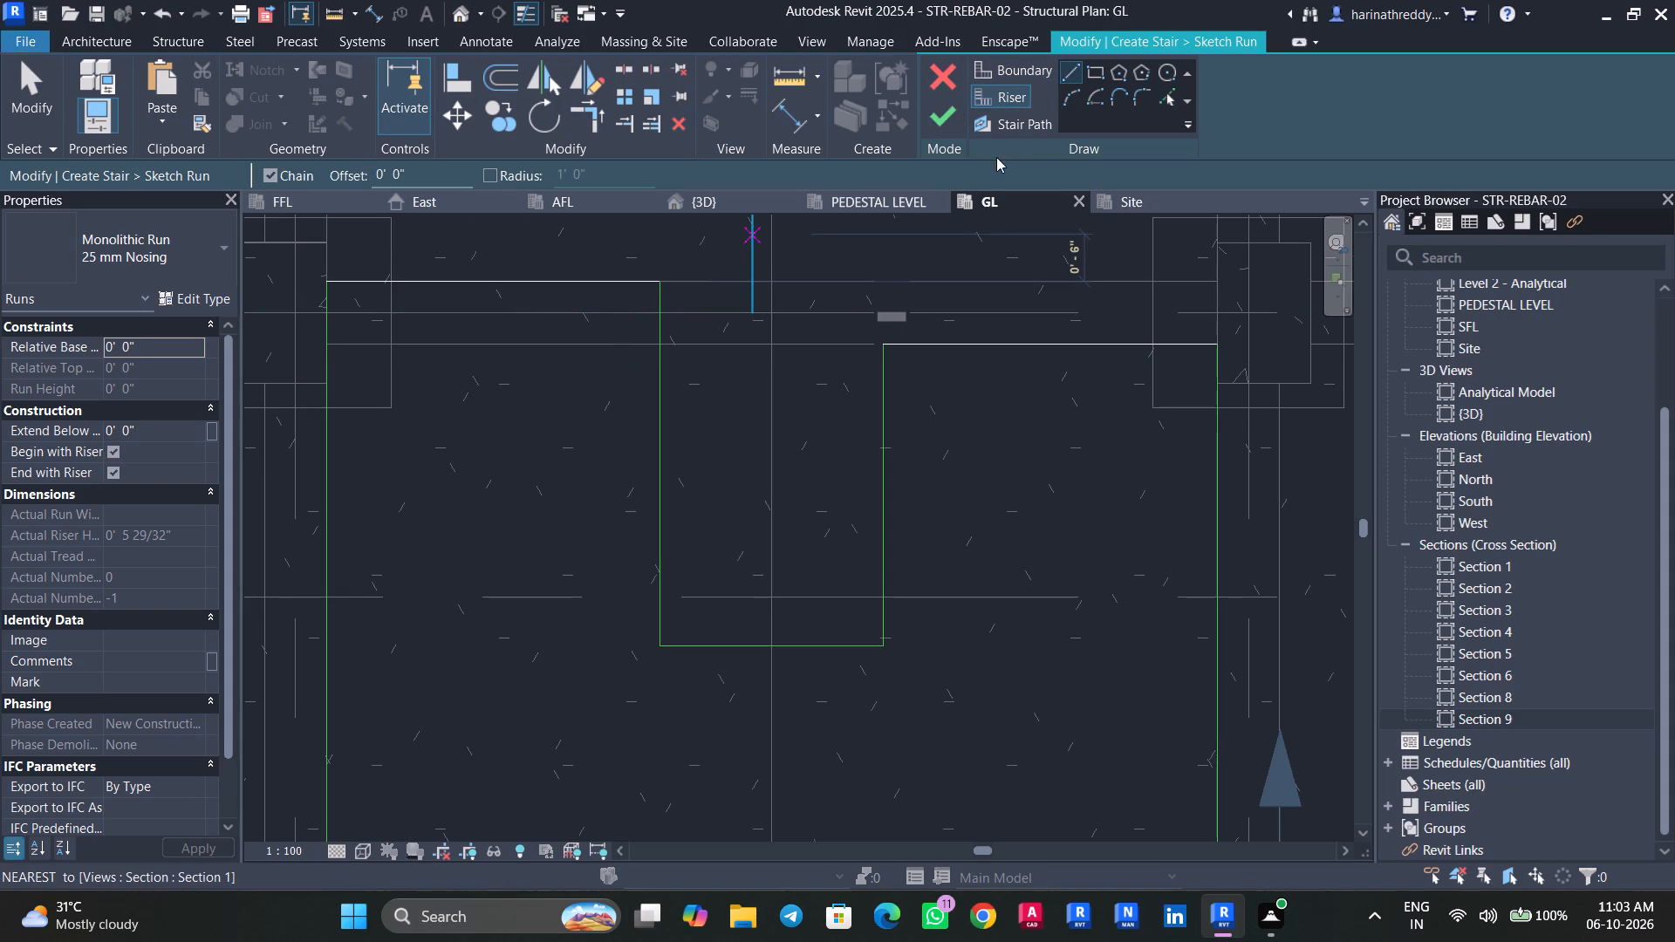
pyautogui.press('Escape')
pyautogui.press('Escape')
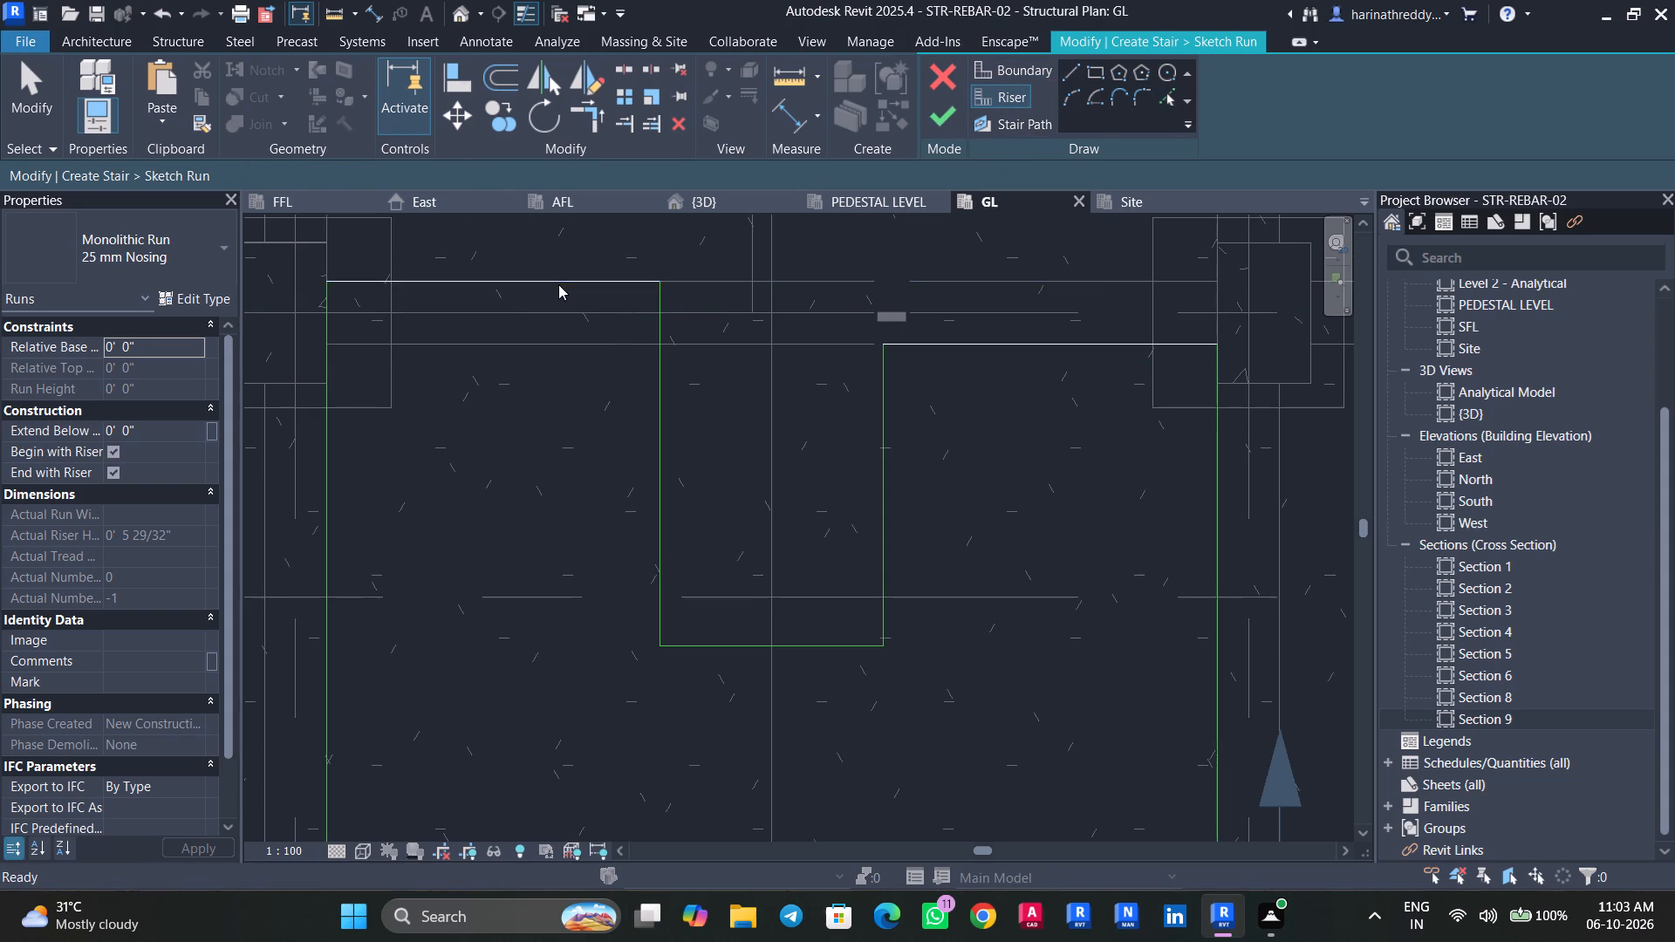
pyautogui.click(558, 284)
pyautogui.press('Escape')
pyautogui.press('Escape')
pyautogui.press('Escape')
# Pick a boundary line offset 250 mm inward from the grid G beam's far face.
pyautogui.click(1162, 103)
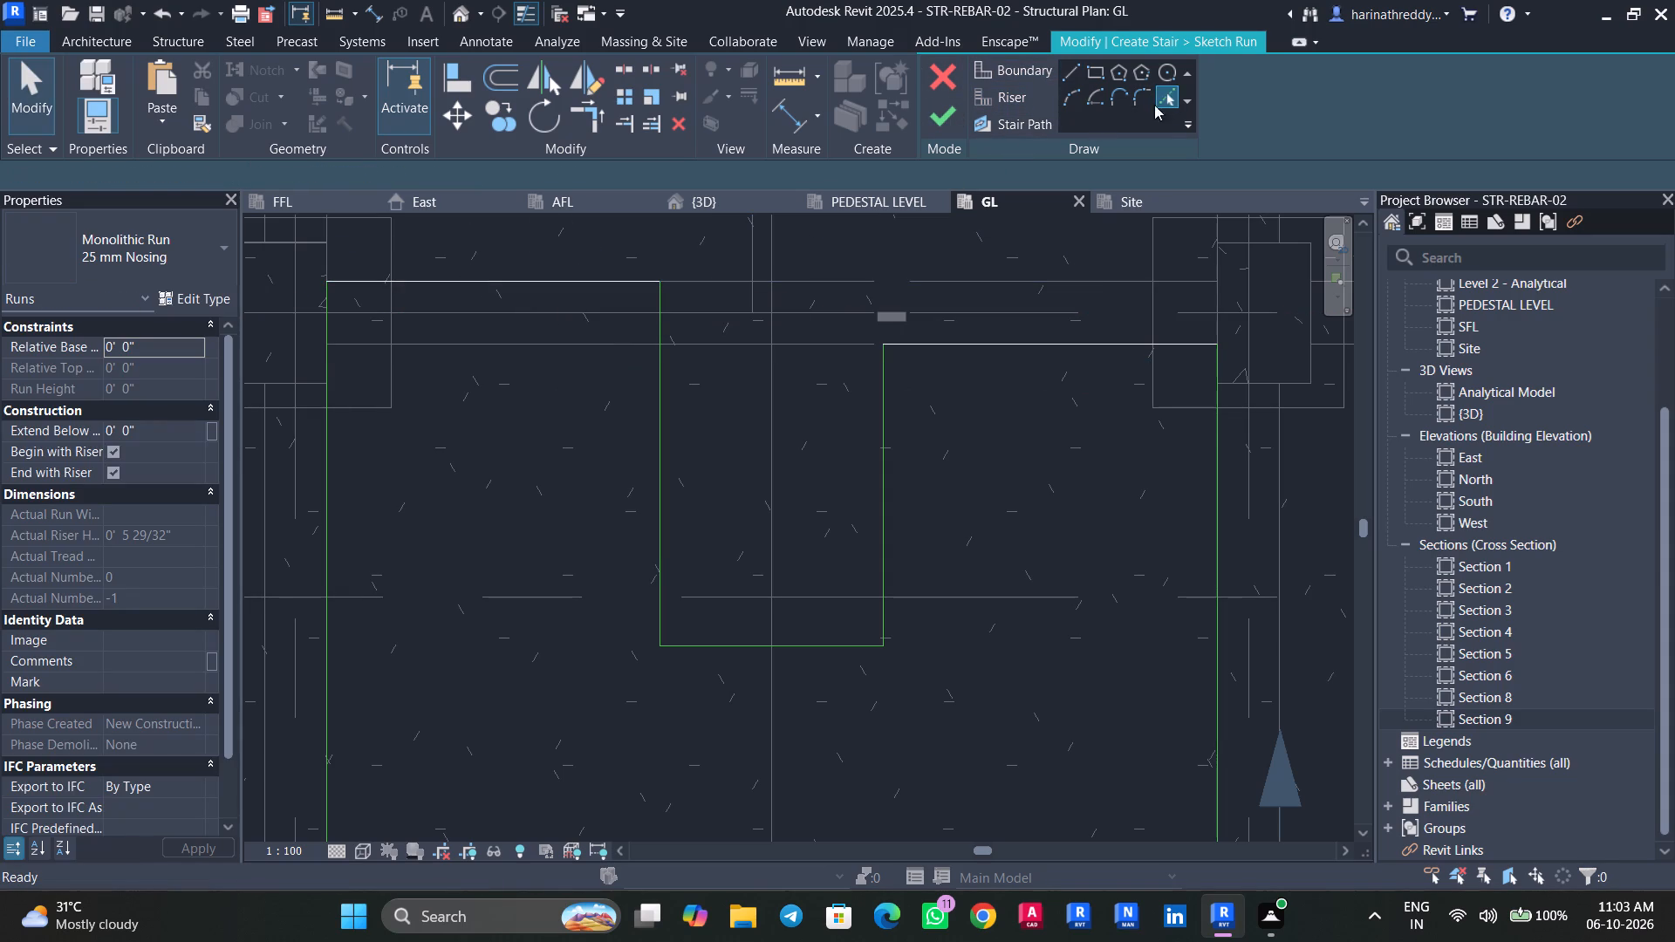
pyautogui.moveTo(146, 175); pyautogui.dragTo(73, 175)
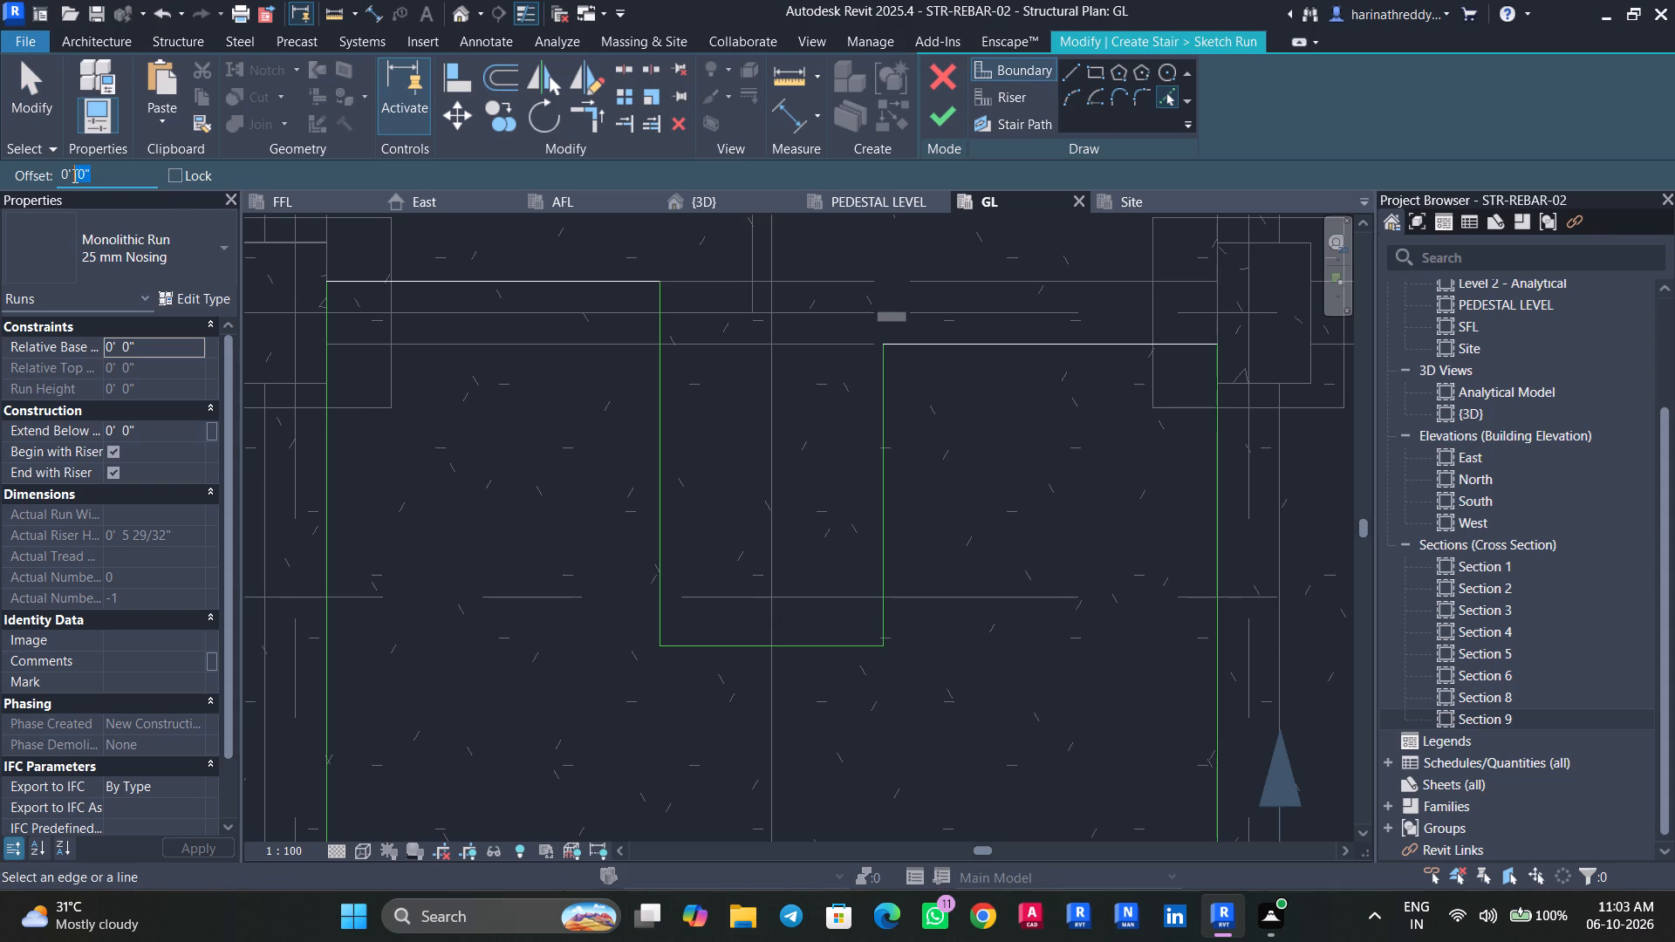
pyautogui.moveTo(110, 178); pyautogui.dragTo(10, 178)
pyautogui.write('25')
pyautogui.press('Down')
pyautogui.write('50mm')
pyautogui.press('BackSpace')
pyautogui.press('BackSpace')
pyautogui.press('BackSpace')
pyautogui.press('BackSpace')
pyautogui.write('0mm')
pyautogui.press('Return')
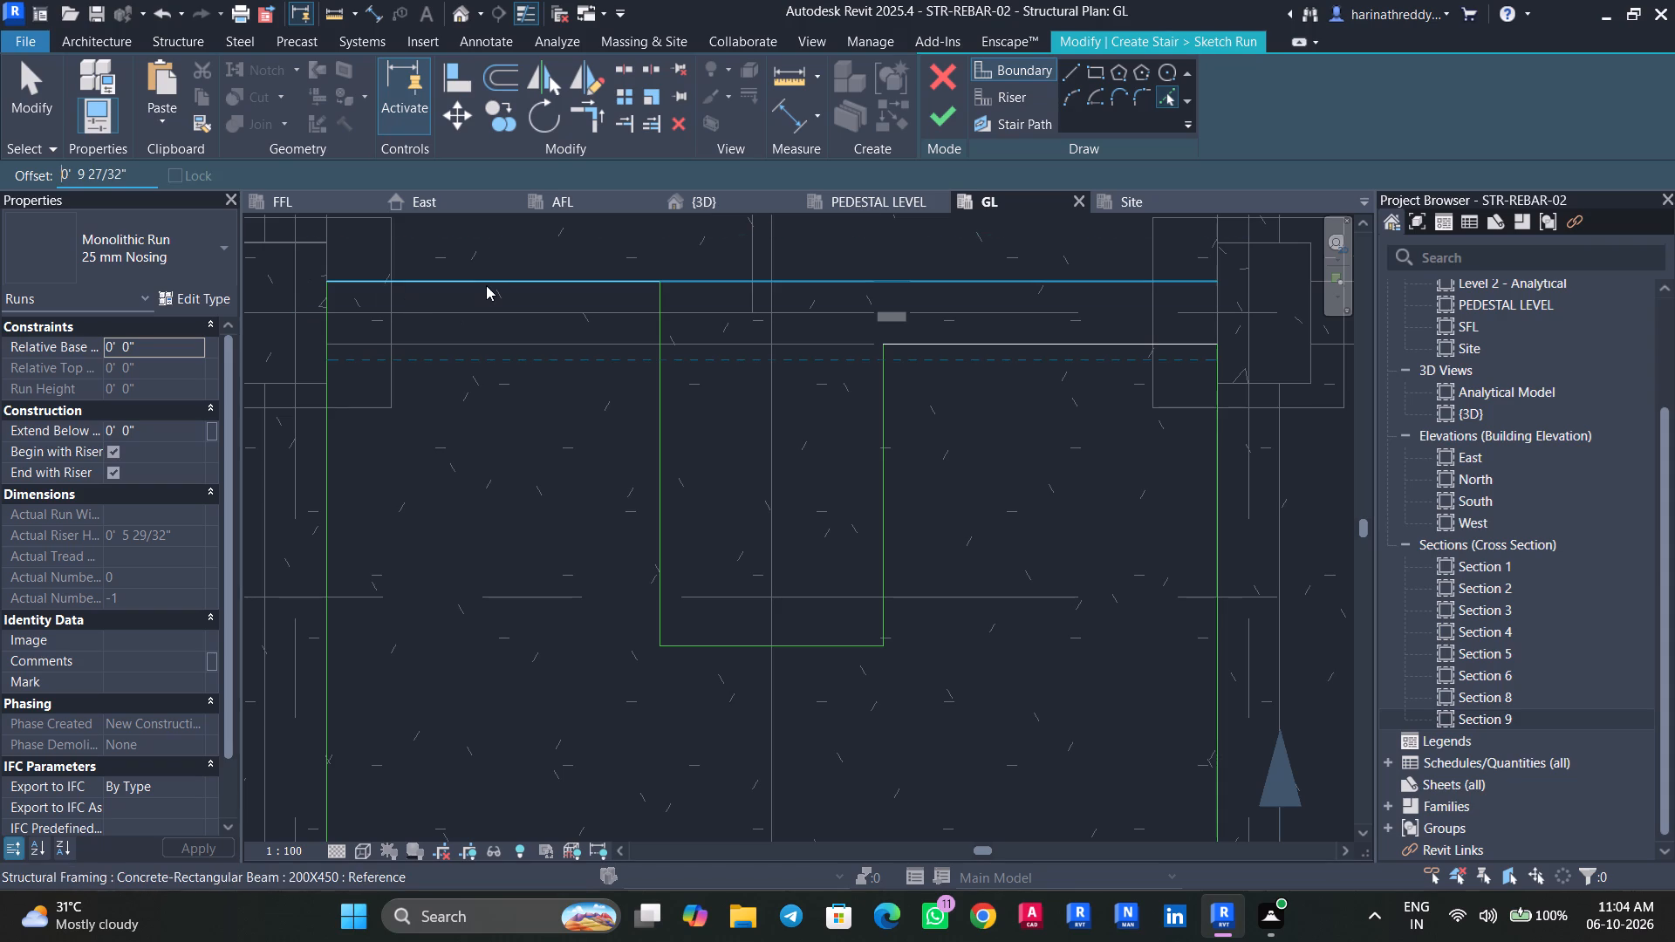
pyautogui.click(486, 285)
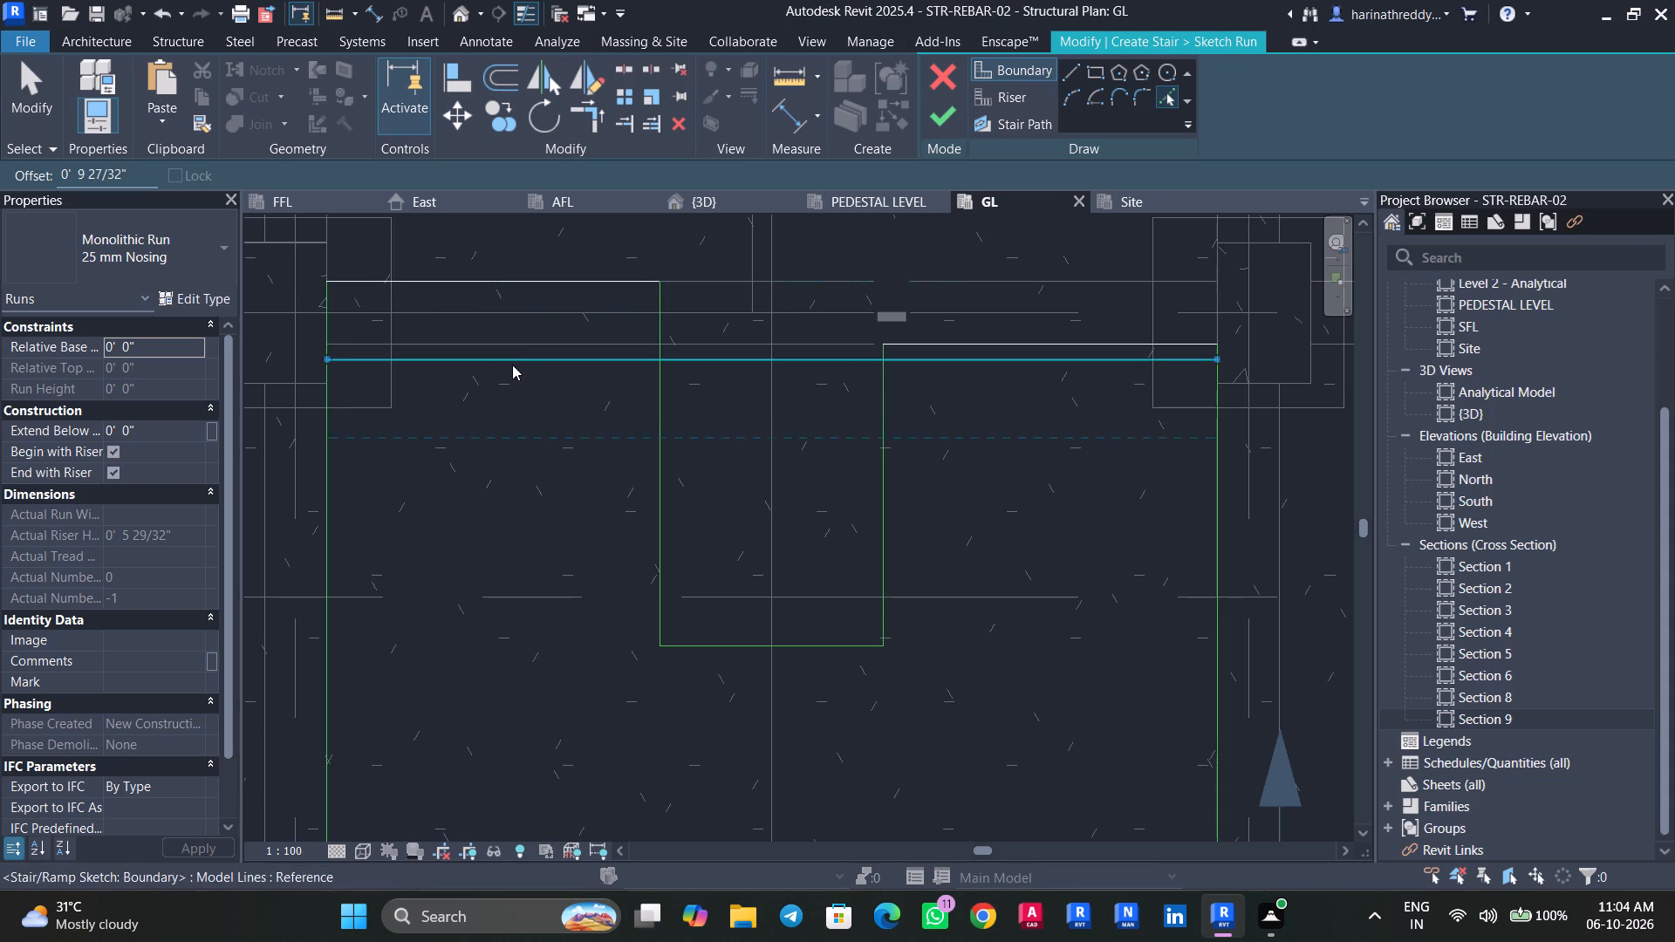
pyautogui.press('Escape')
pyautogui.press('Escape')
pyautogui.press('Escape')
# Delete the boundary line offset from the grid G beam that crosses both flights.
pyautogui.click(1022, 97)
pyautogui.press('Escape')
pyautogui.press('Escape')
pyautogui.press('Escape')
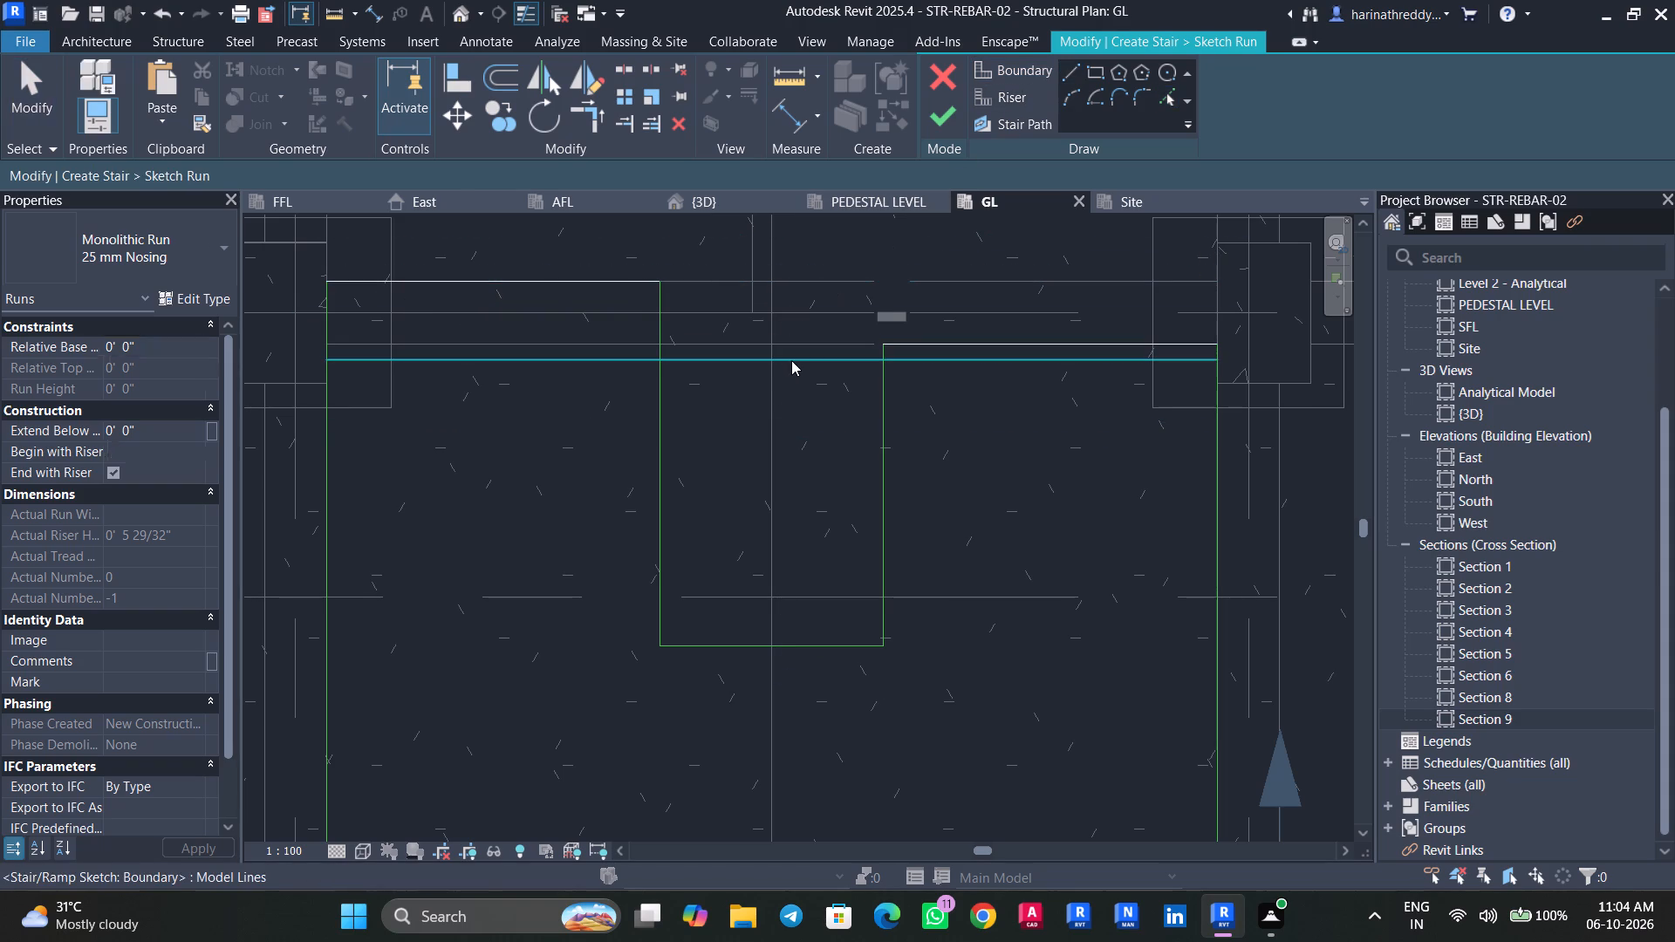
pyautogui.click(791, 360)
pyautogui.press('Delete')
# Pick riser lines offset 250 mm from the grid G beam's far face, on its outer and inner sides.
pyautogui.click(982, 104)
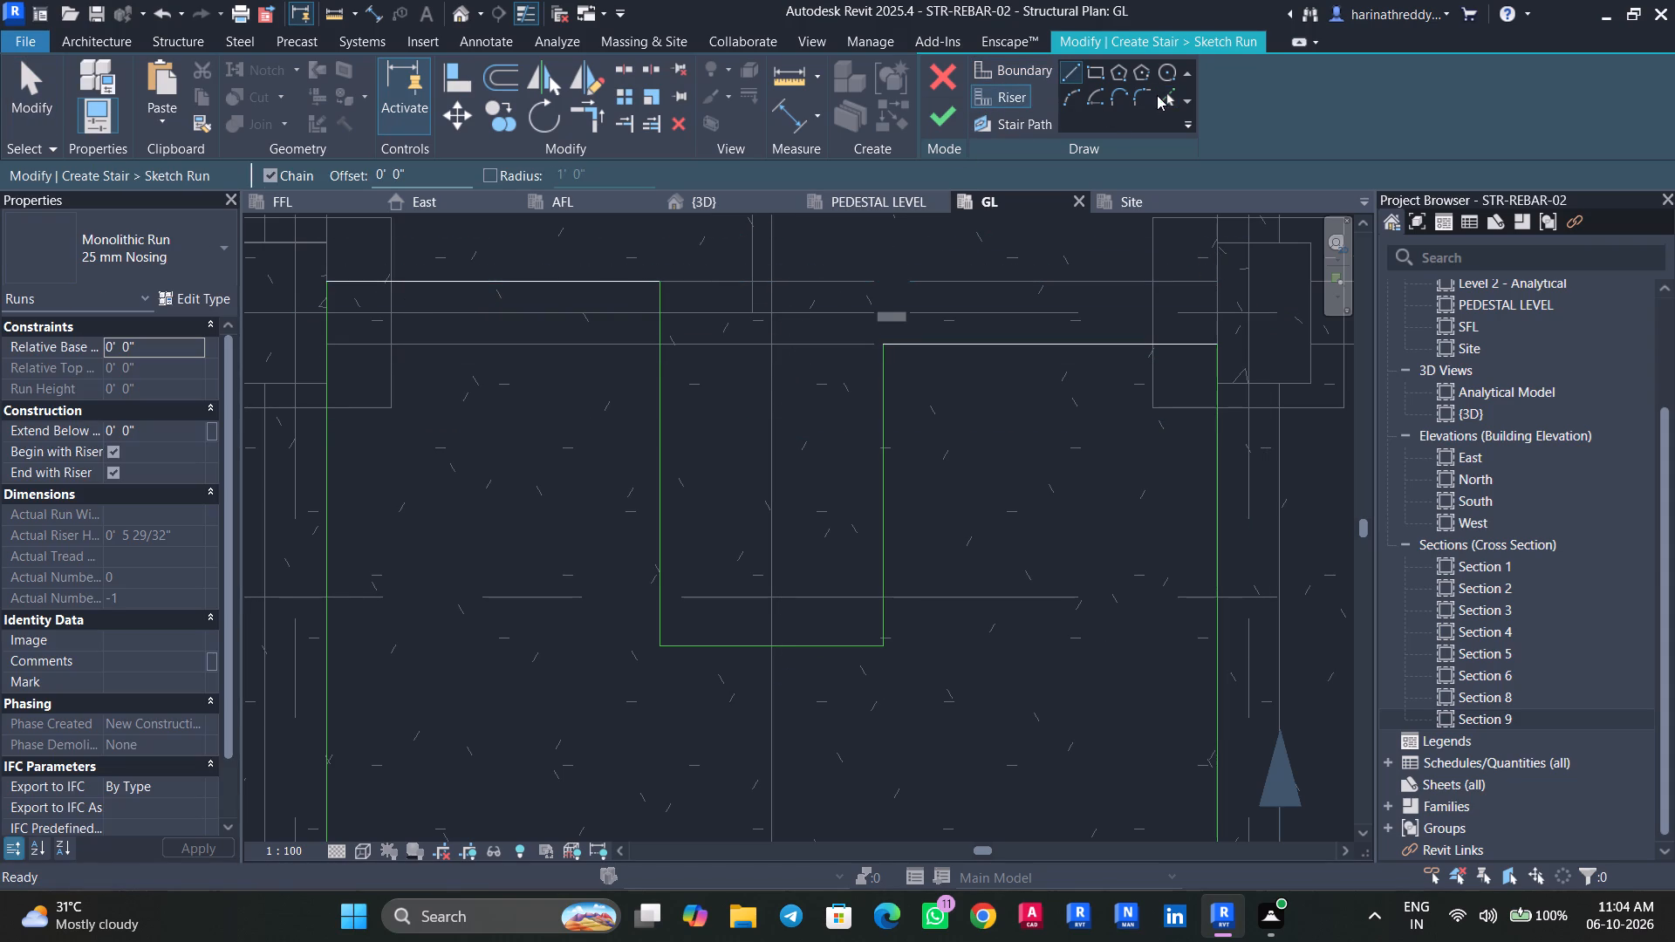
pyautogui.click(1165, 96)
pyautogui.moveTo(355, 174); pyautogui.dragTo(268, 180)
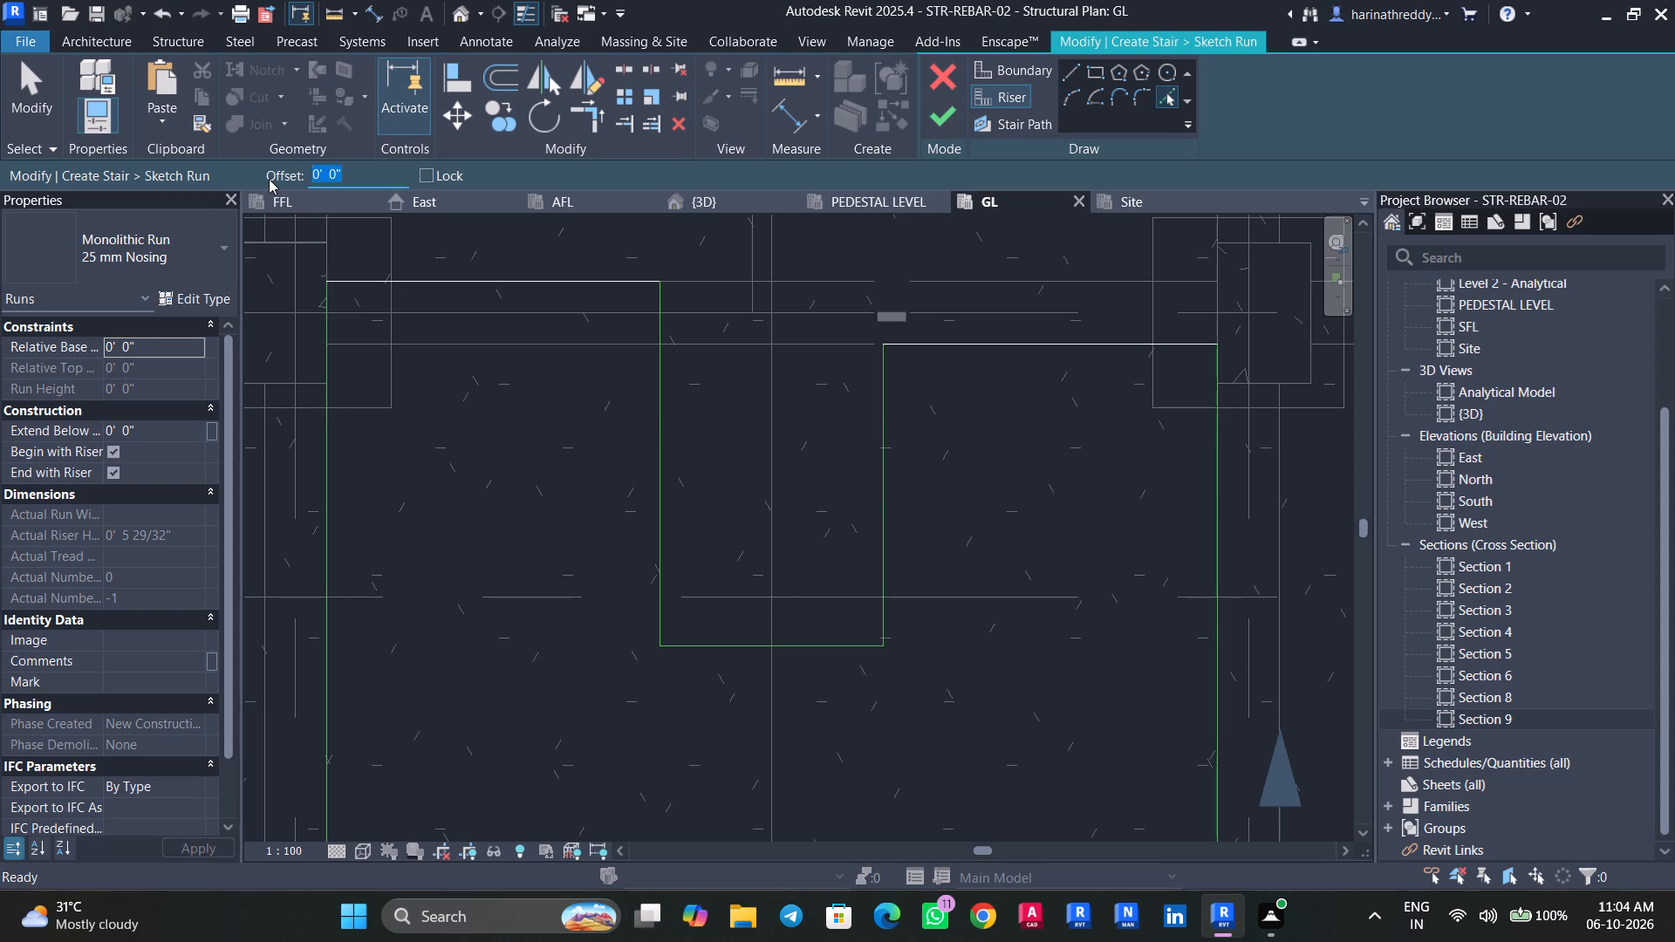
pyautogui.write('250m')
pyautogui.press('Return')
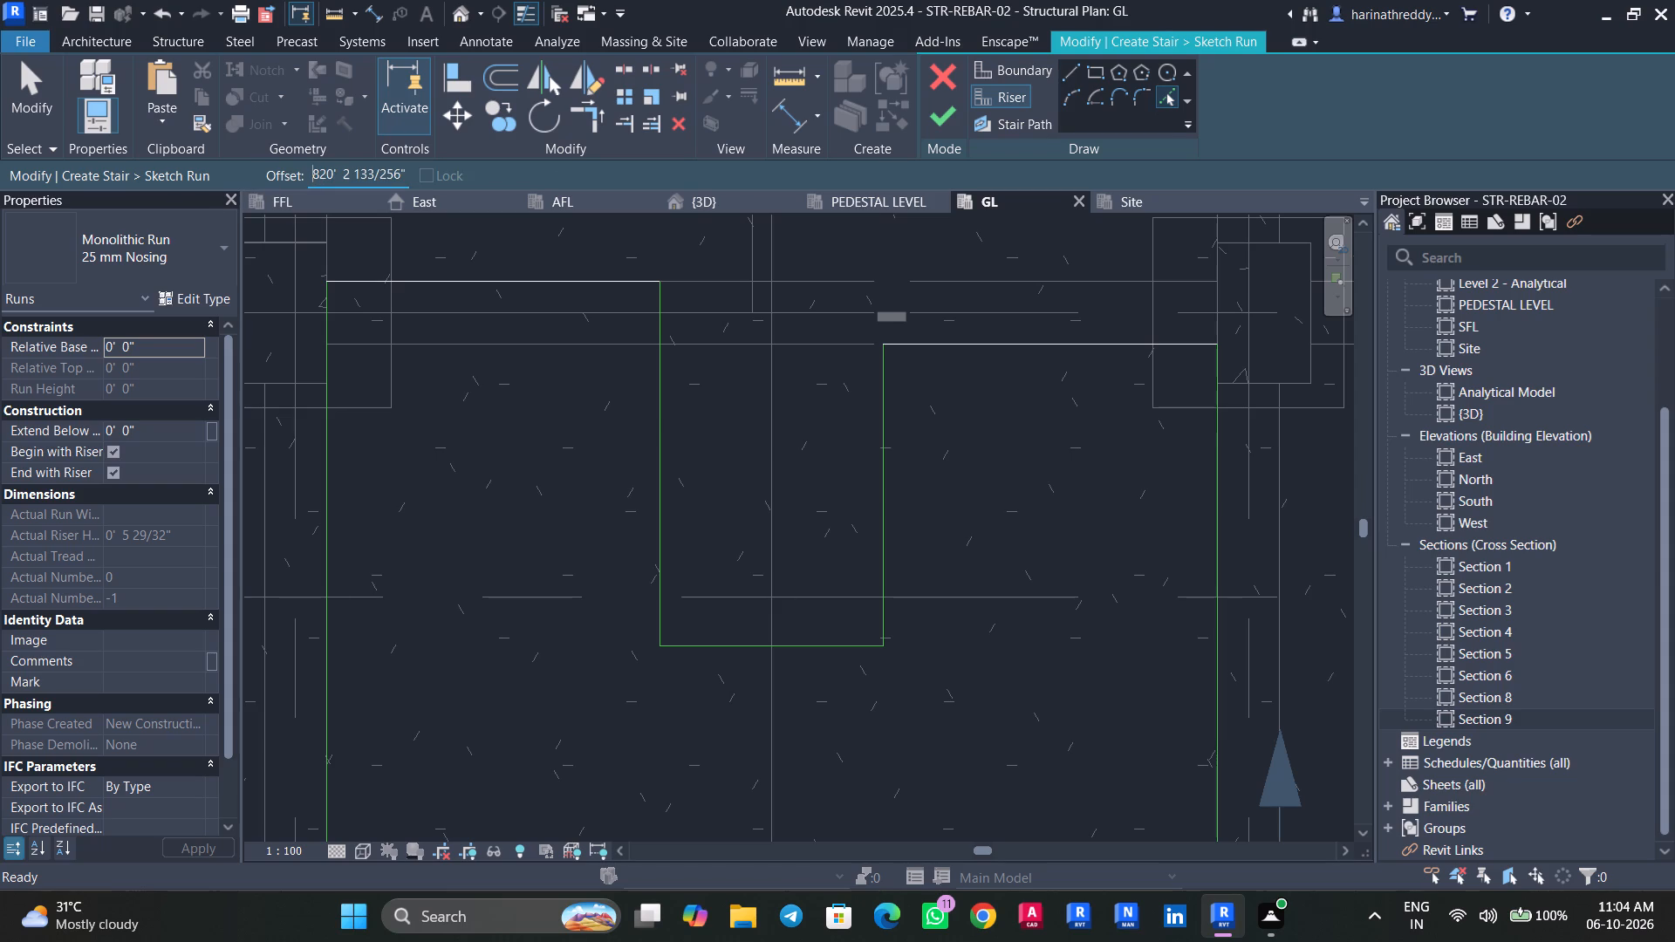
pyautogui.moveTo(408, 169); pyautogui.dragTo(259, 183)
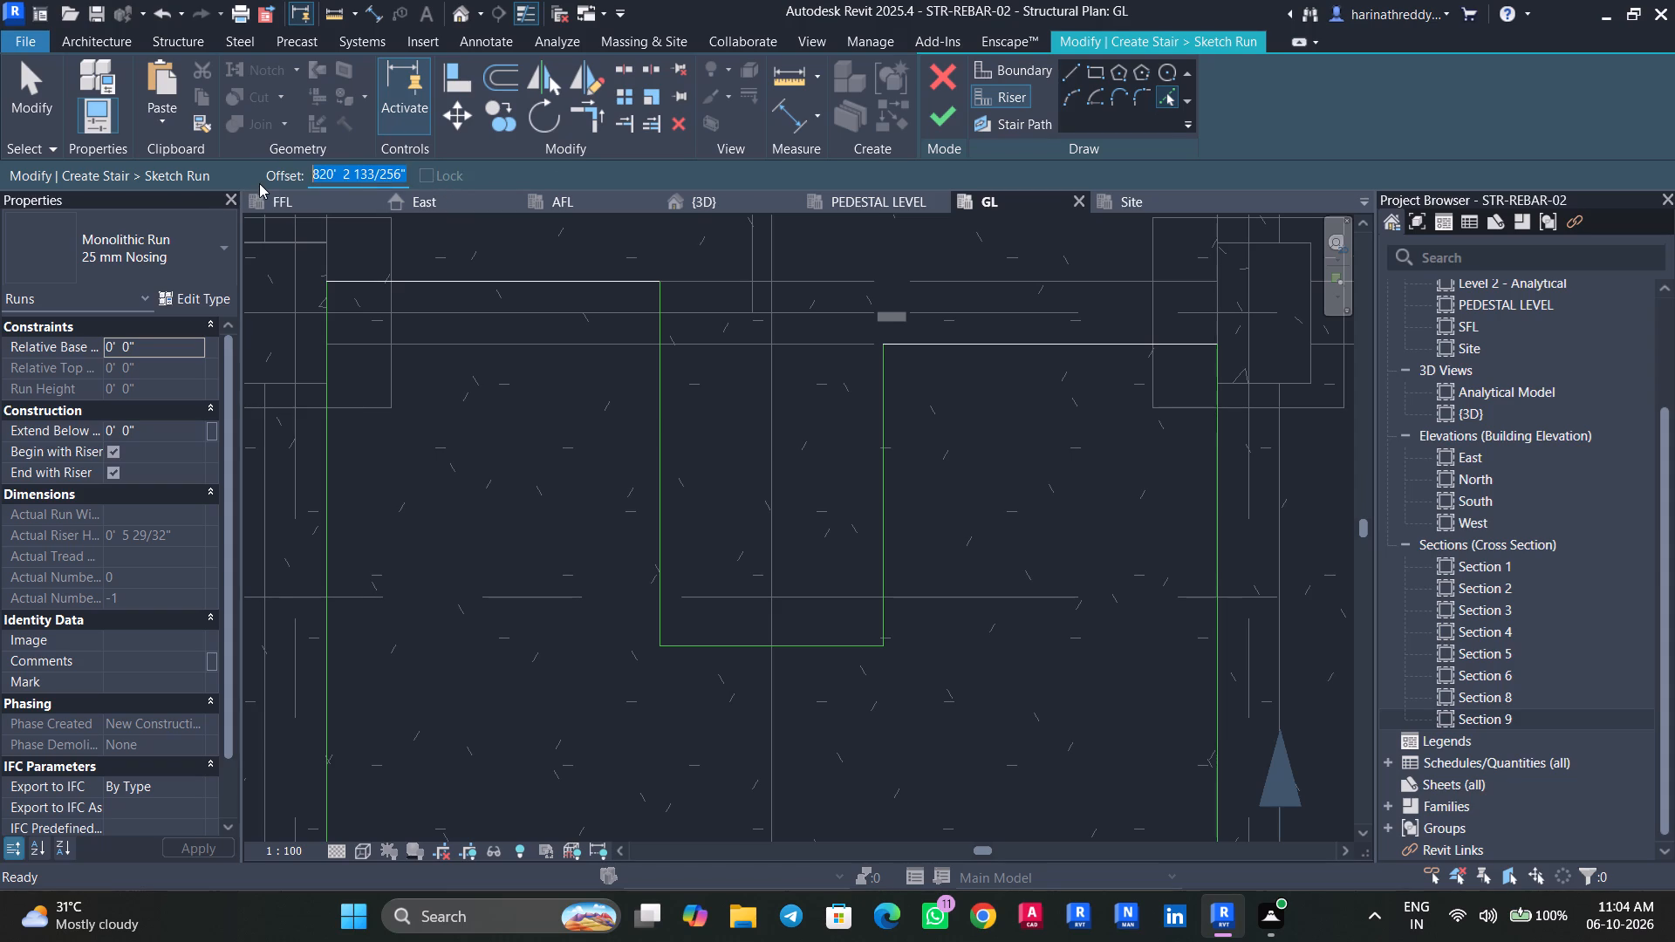
pyautogui.write('250mm')
pyautogui.press('Return')
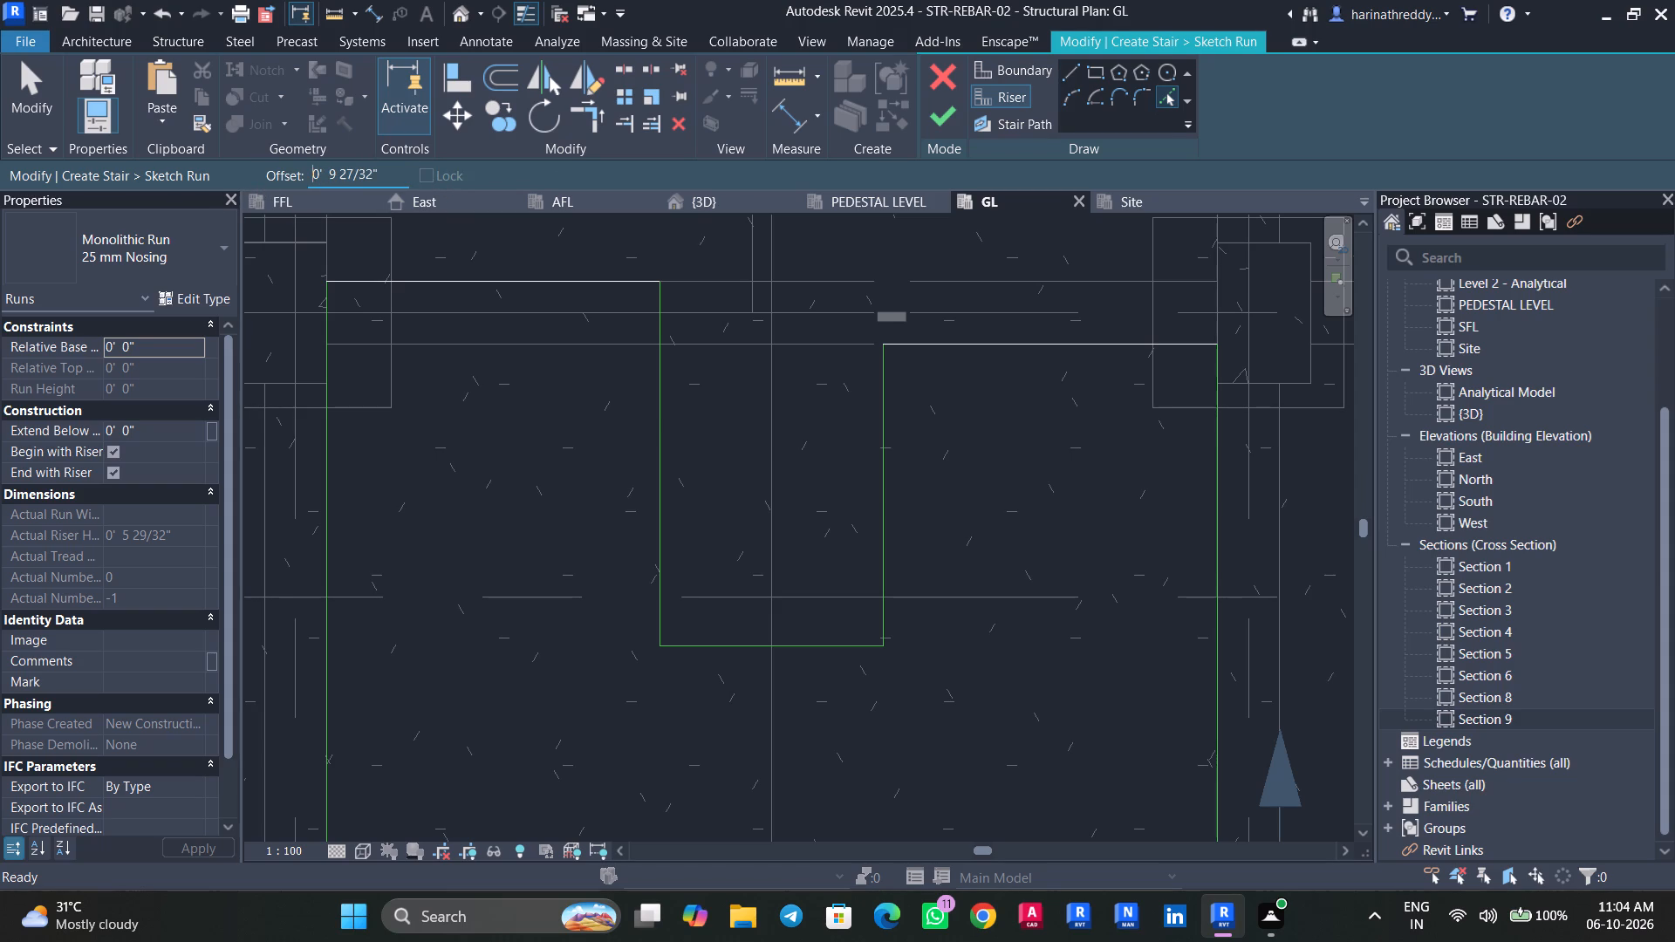
pyautogui.click(479, 279)
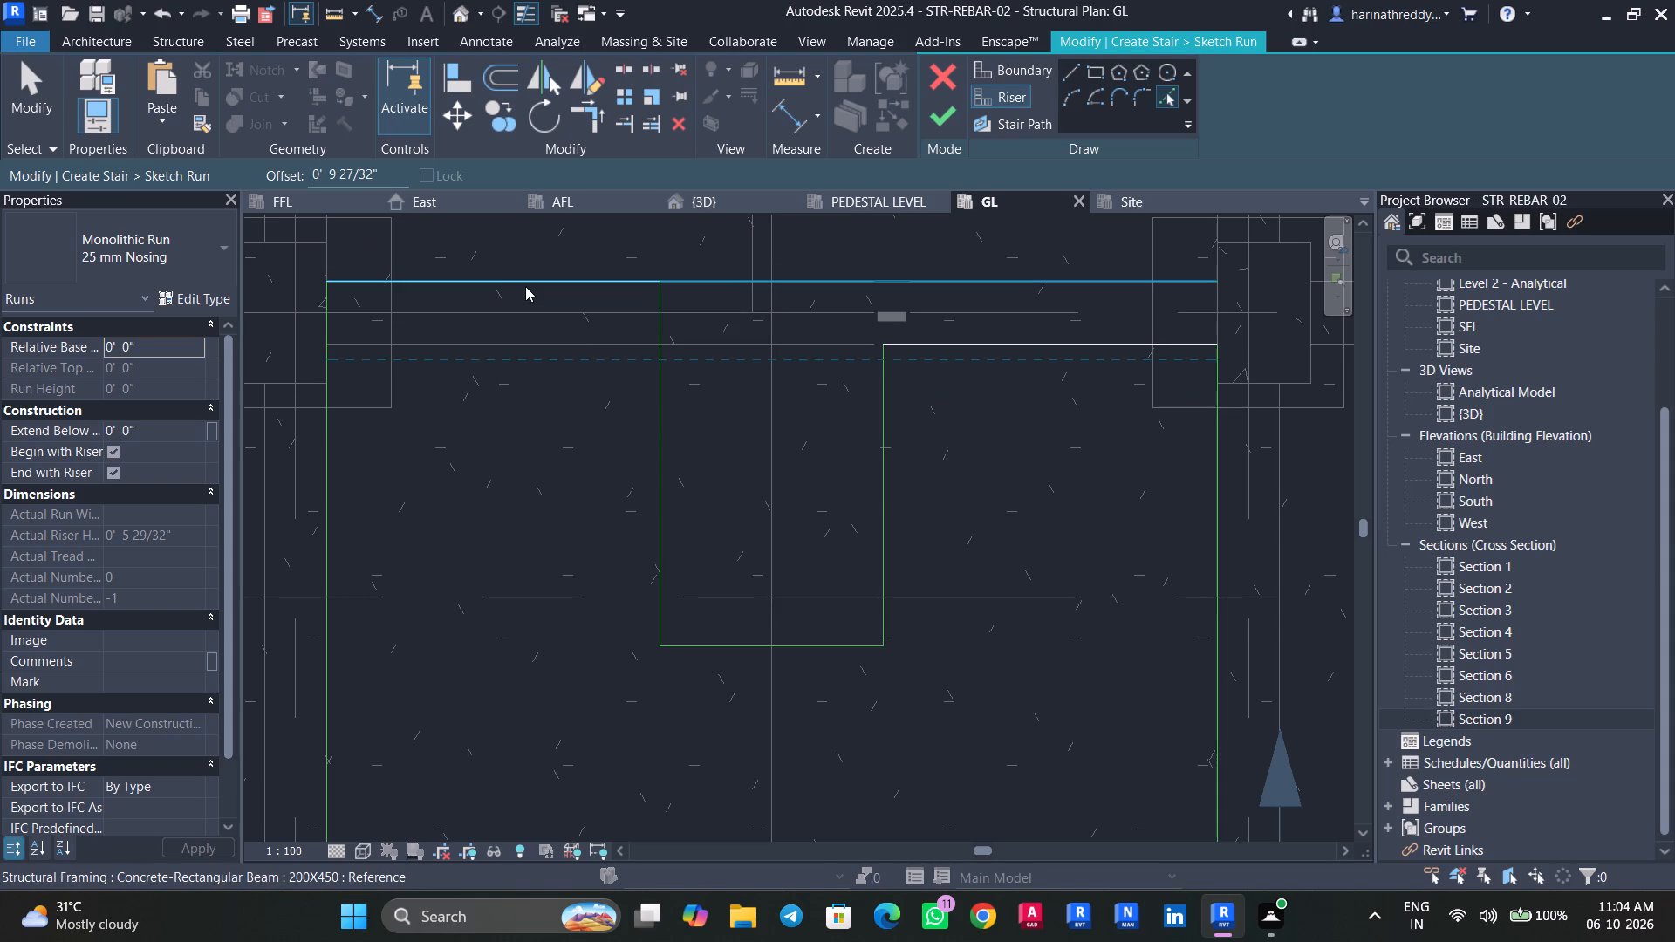
pyautogui.click(529, 282)
pyautogui.press('Escape')
pyautogui.press('Escape')
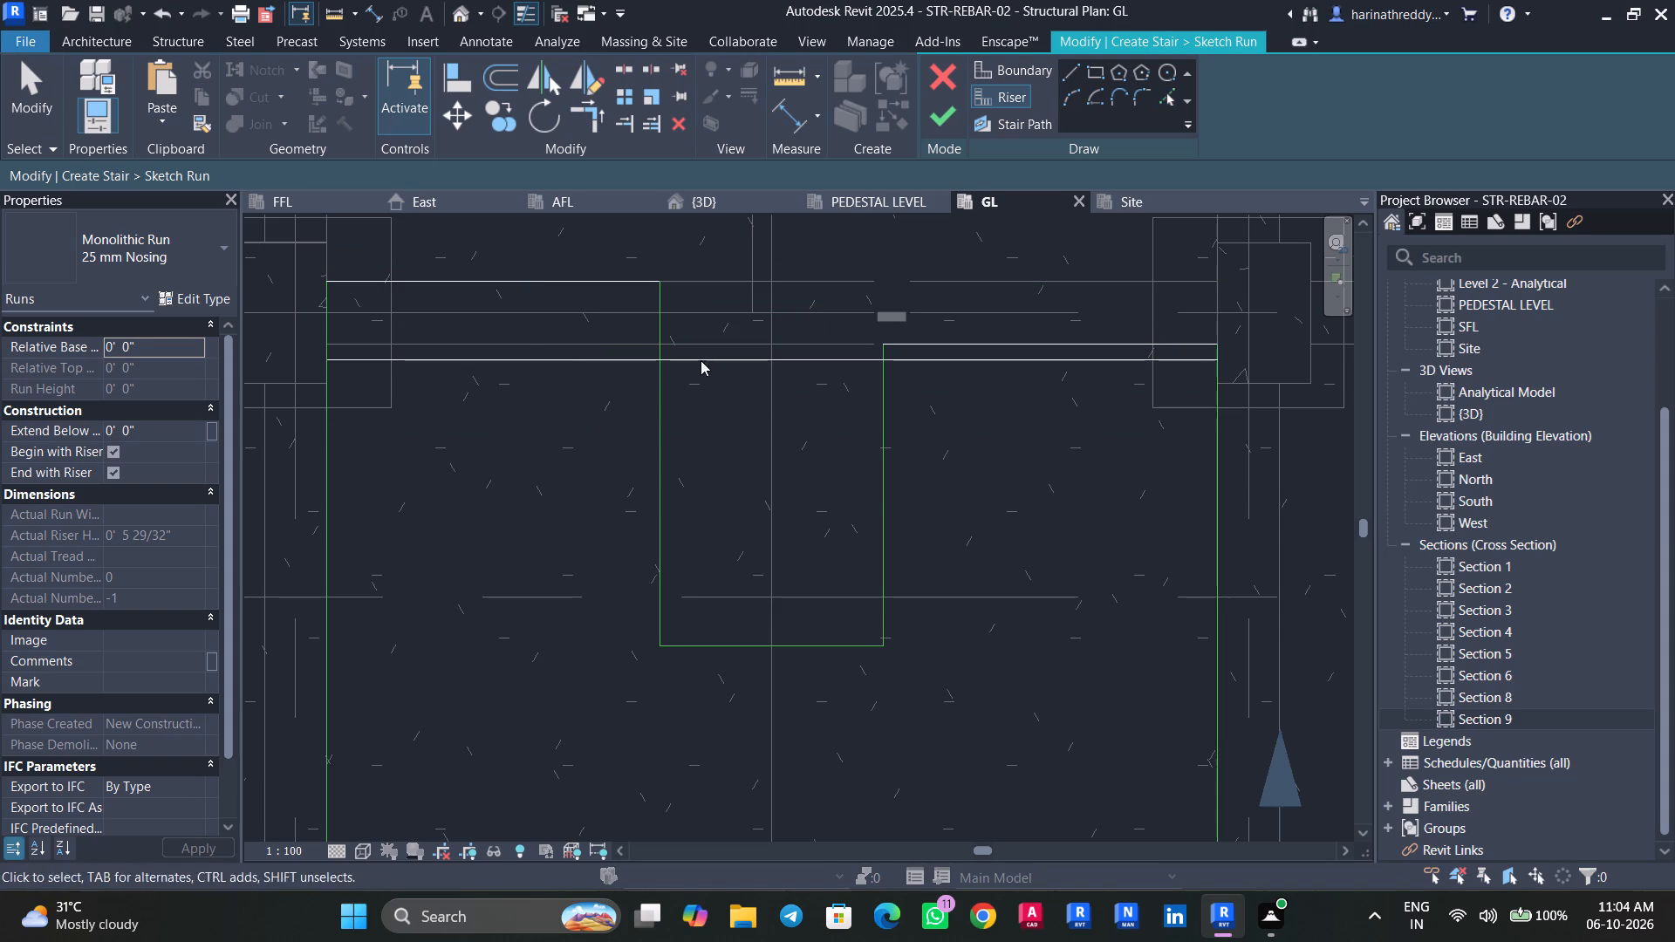
# Shorten the inner offset riser line so that it ends at the left flight's inner boundary.
pyautogui.click(702, 358)
pyautogui.moveTo(1221, 356); pyautogui.dragTo(762, 362)
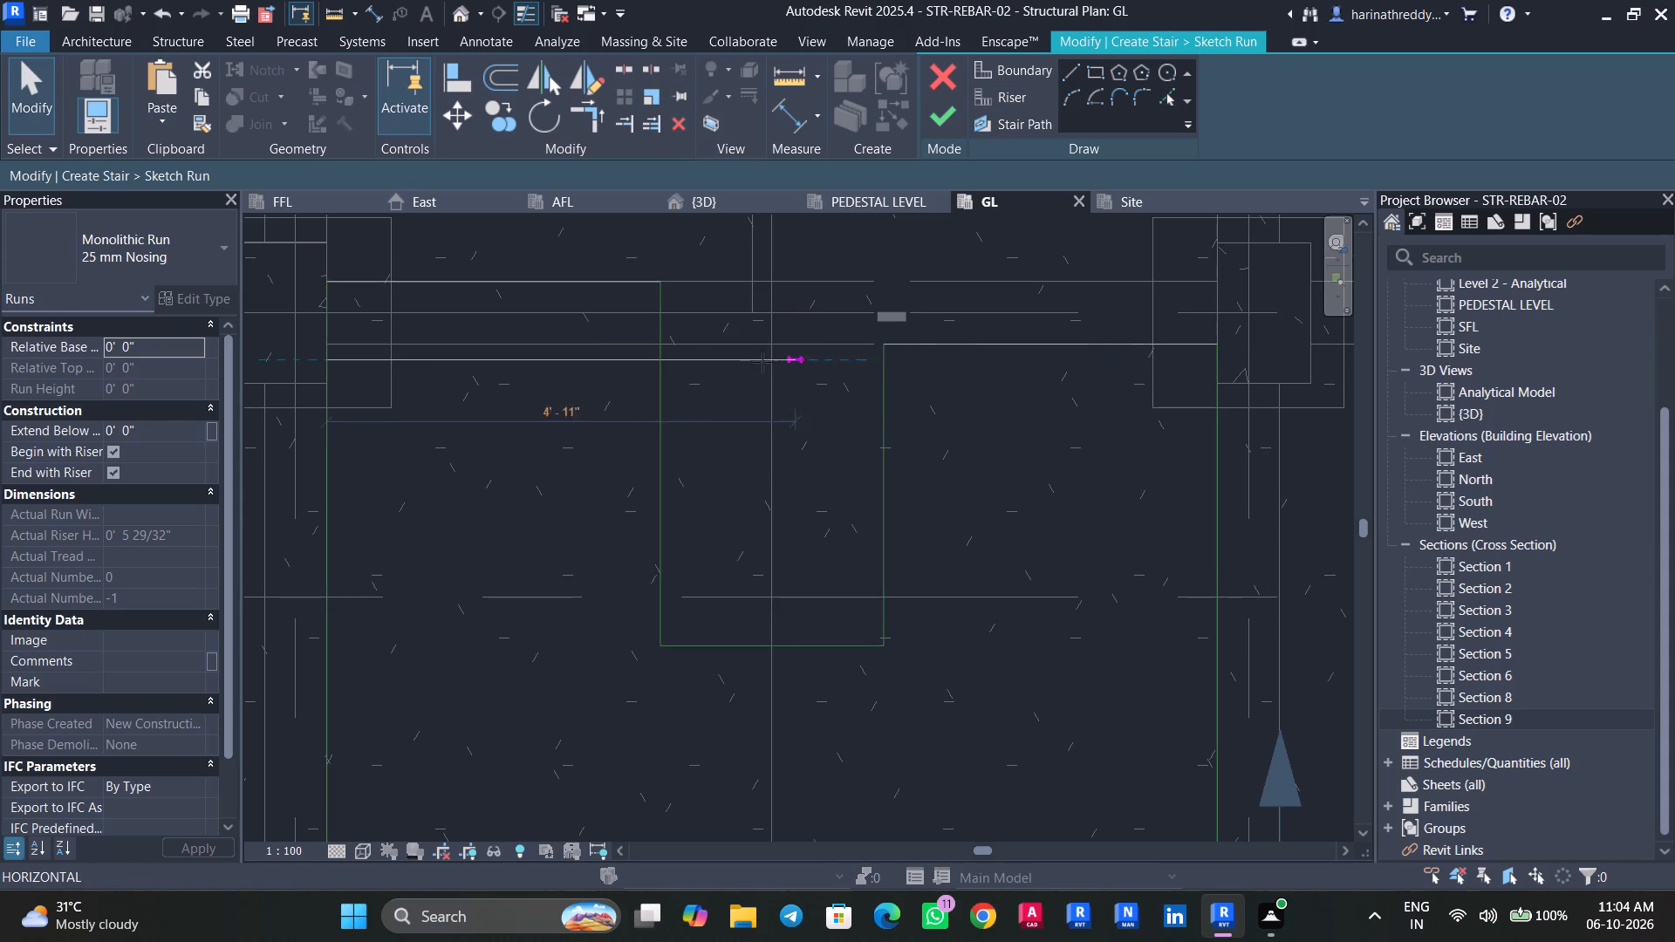
pyautogui.moveTo(762, 362); pyautogui.dragTo(656, 357)
pyautogui.press('Escape')
pyautogui.press('Escape')
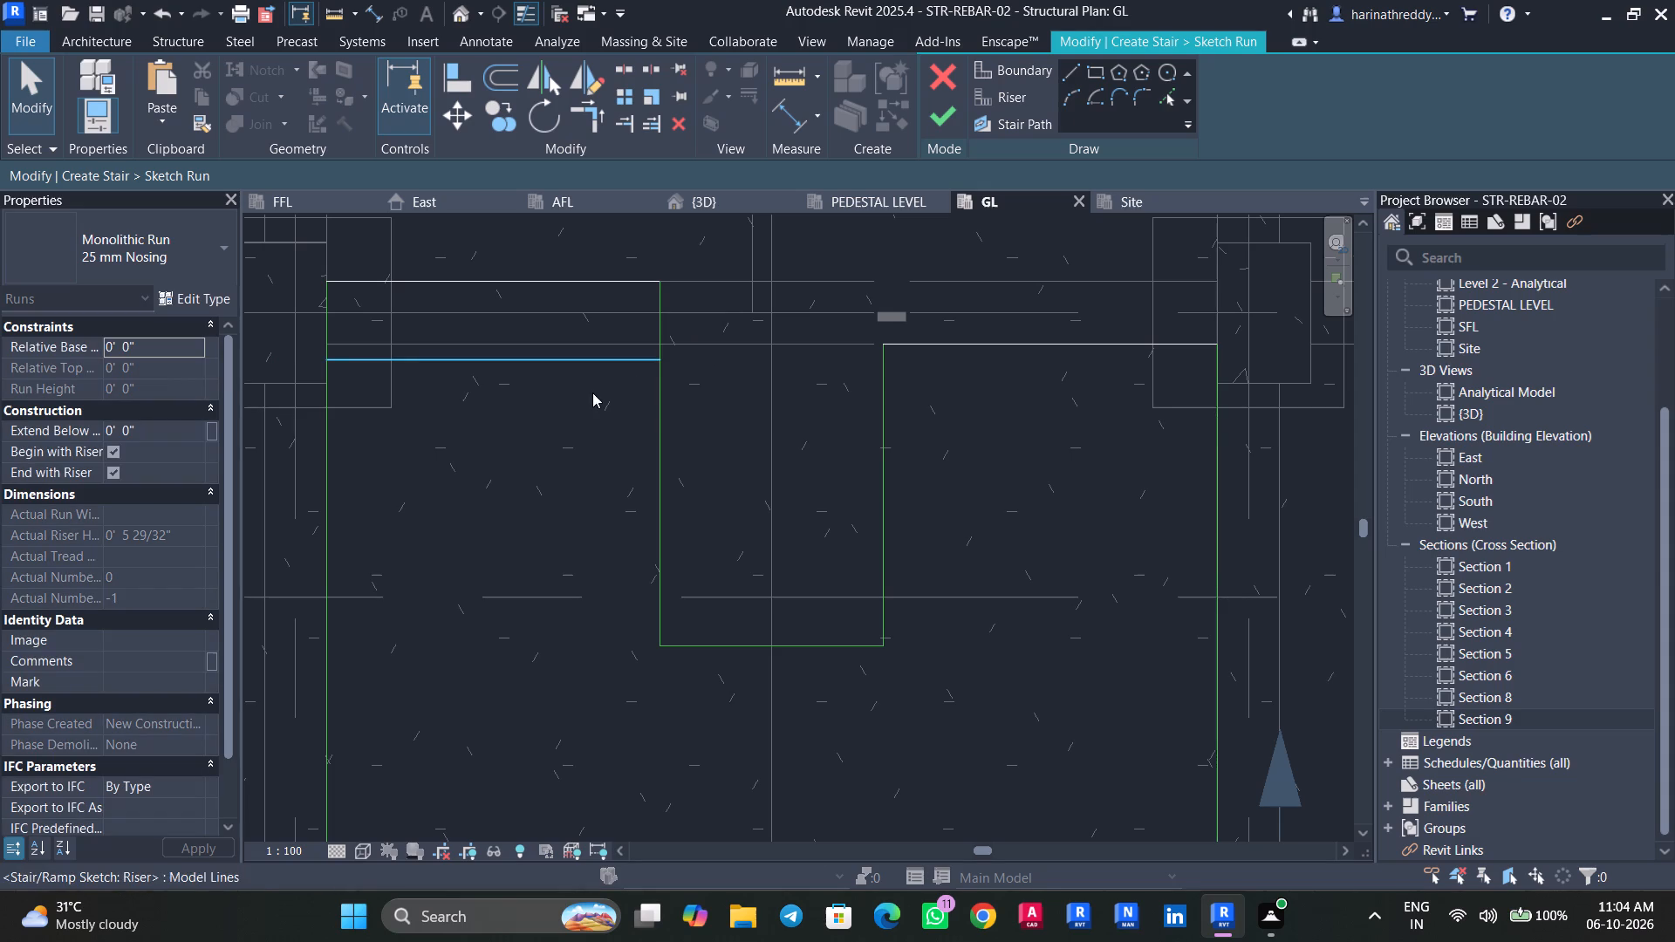
# Offset-copy the left flight's second riser at 250 mm spacing to add four more risers towards the landing.
pyautogui.click(1008, 98)
pyautogui.click(516, 78)
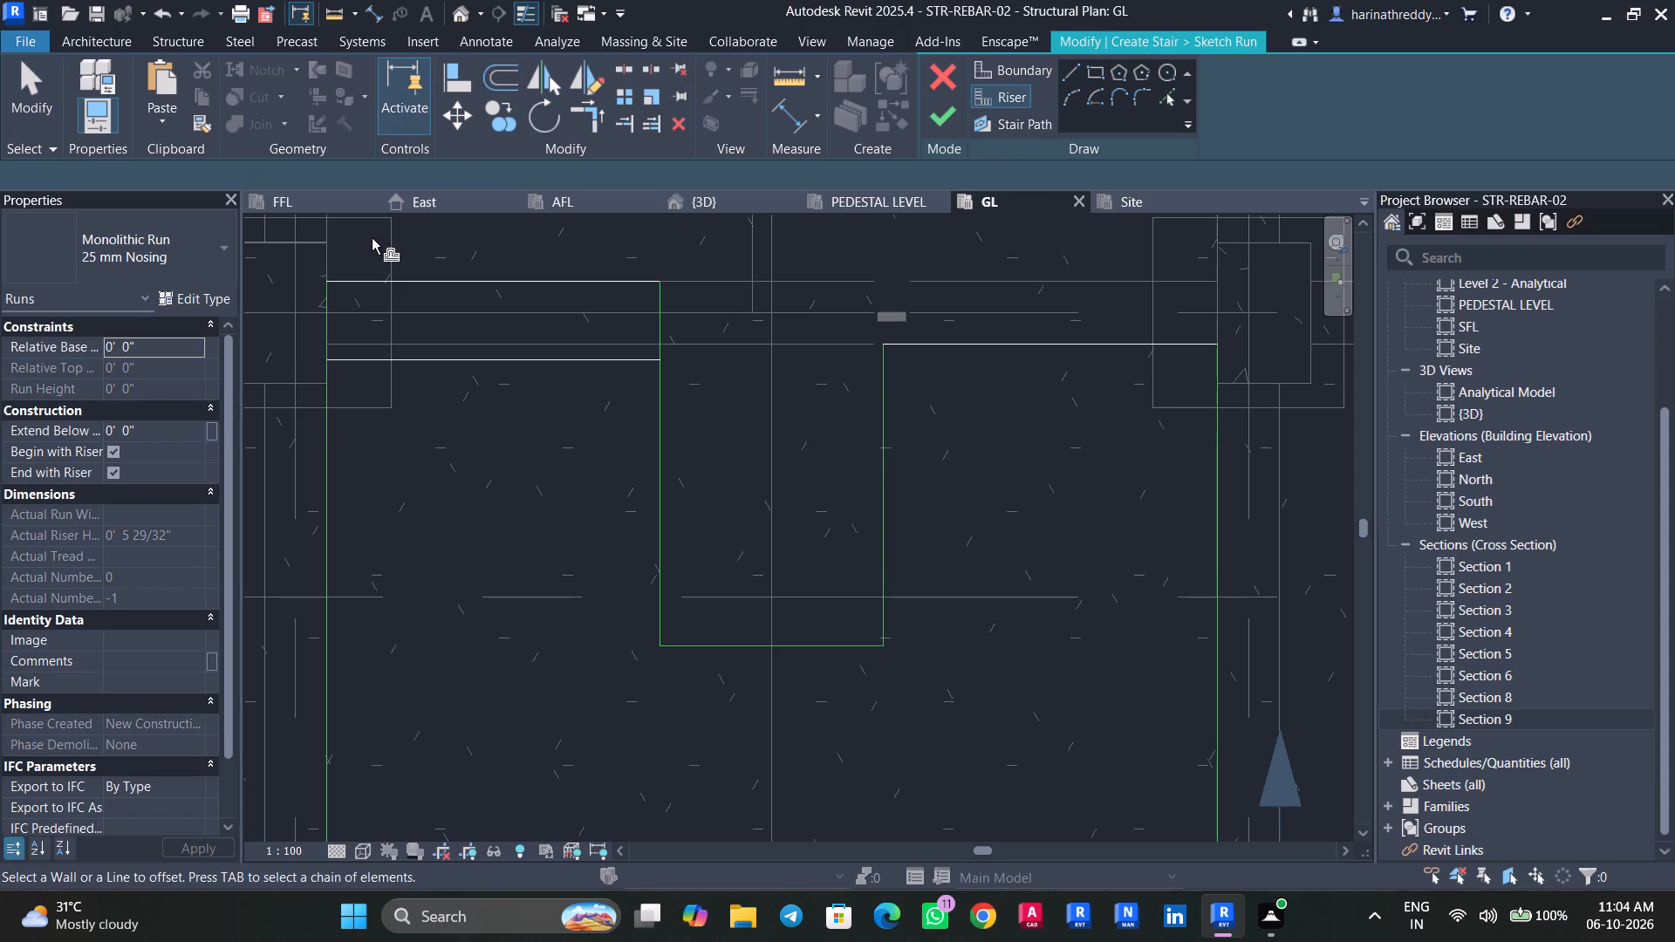
pyautogui.moveTo(530, 174); pyautogui.dragTo(445, 184)
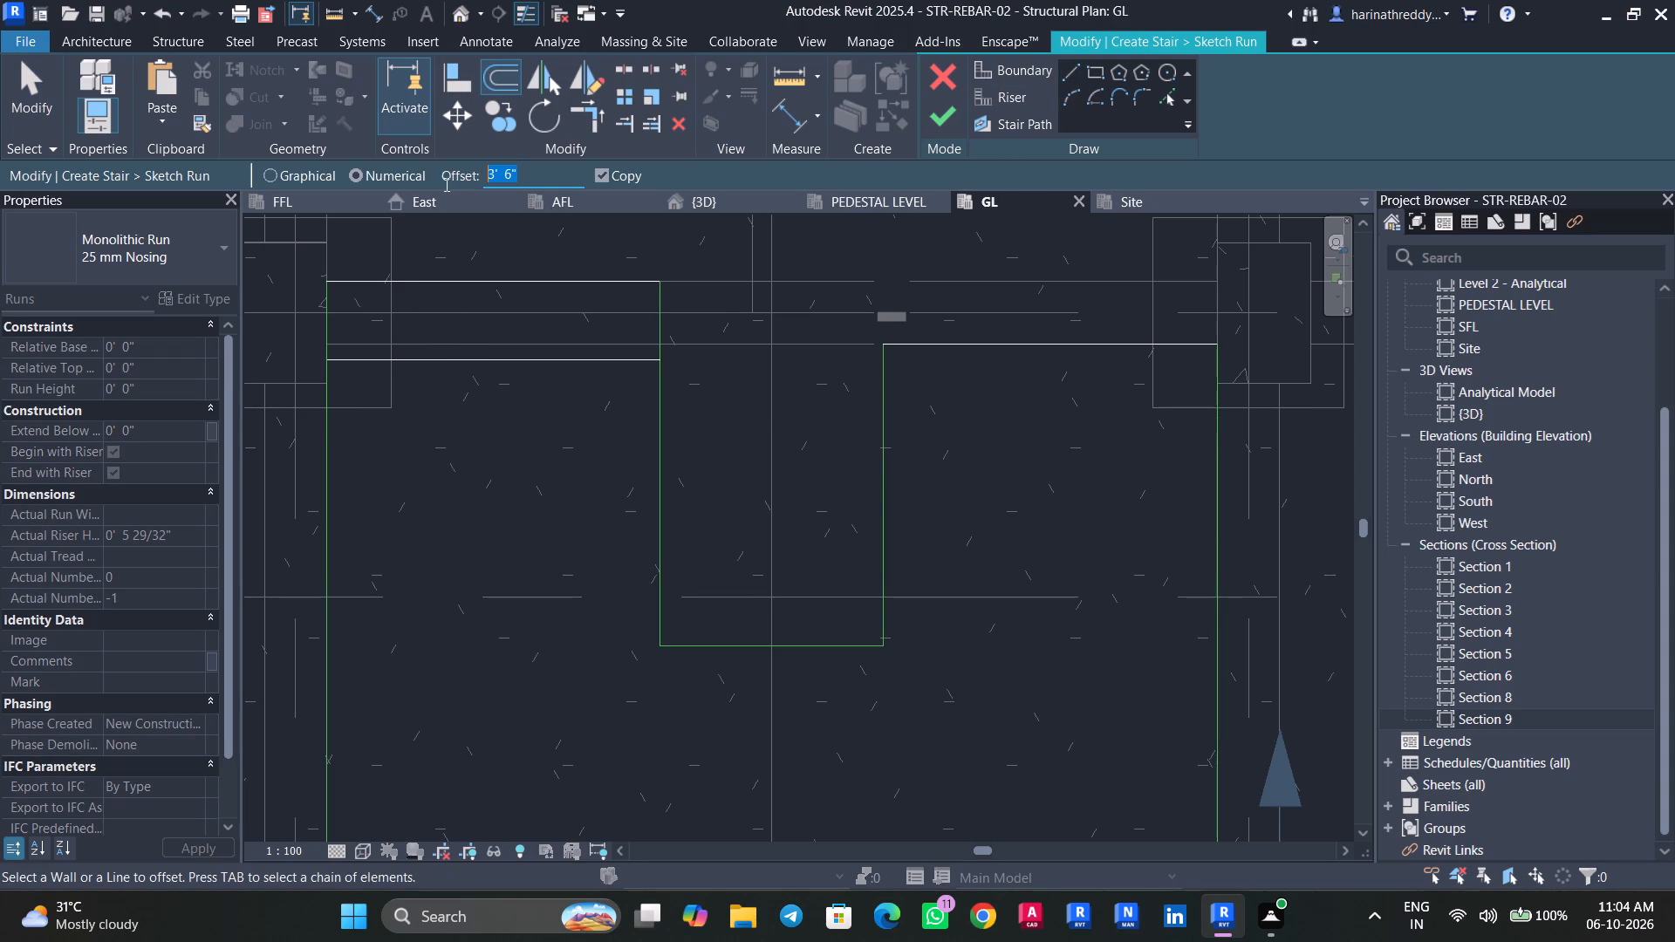
pyautogui.moveTo(445, 184); pyautogui.dragTo(444, 185)
pyautogui.write('2\'6"')
pyautogui.press('Return')
pyautogui.moveTo(536, 176); pyautogui.dragTo(371, 175)
pyautogui.write('250')
pyautogui.write('mm')
pyautogui.press('Return')
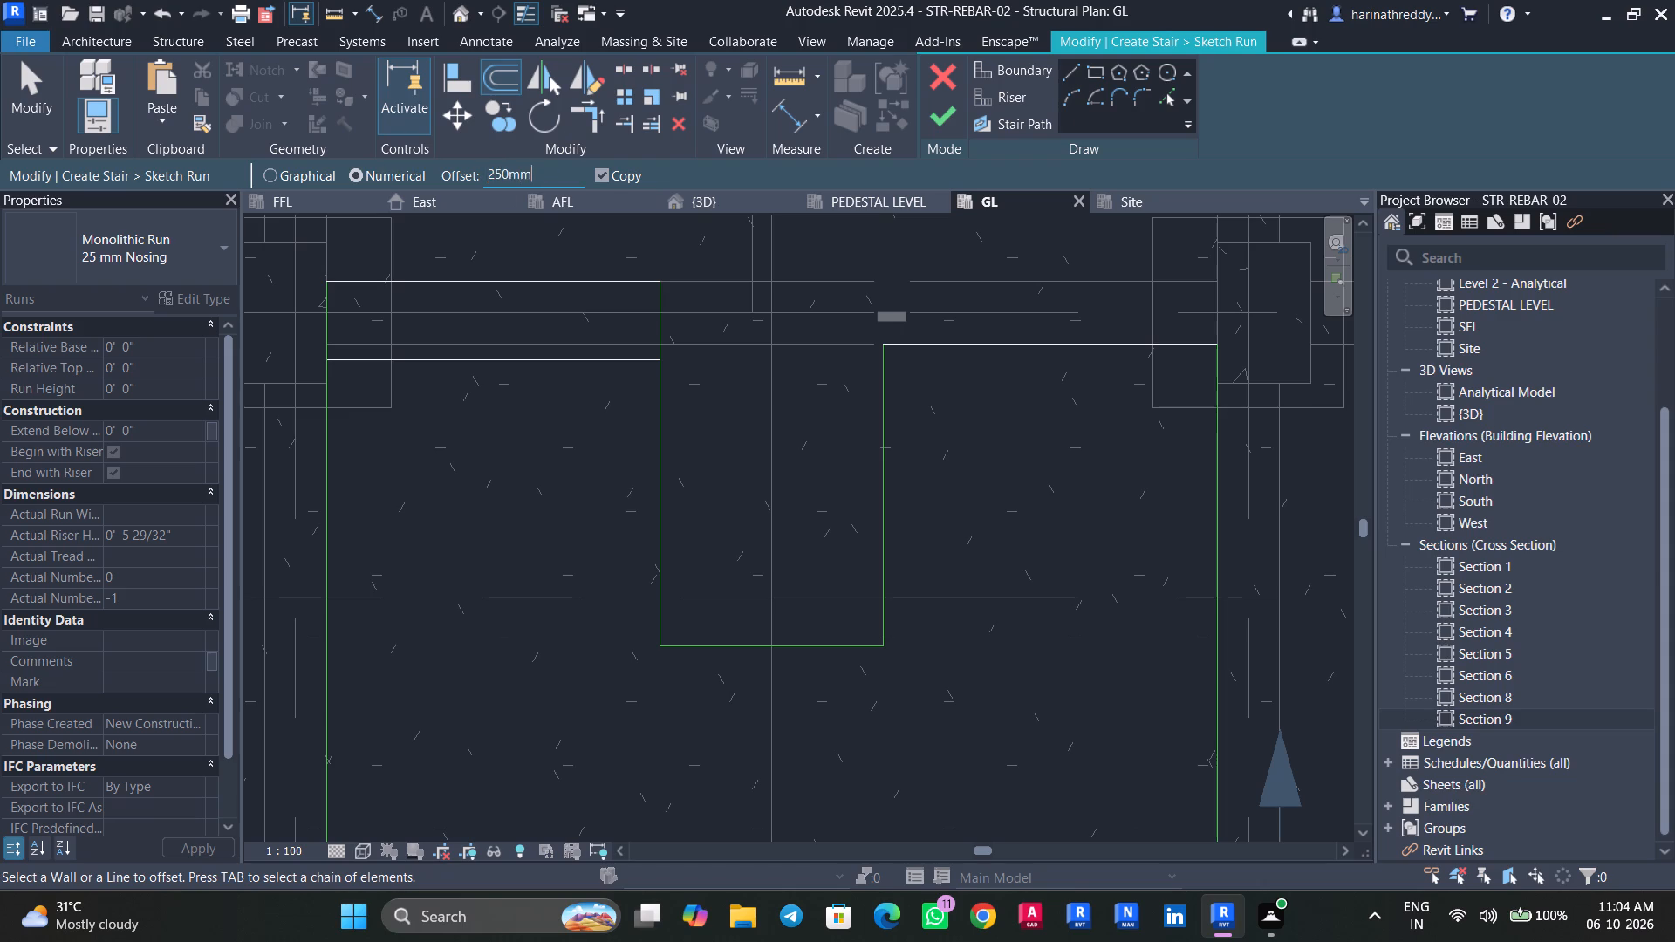
pyautogui.click(499, 365)
pyautogui.click(543, 444)
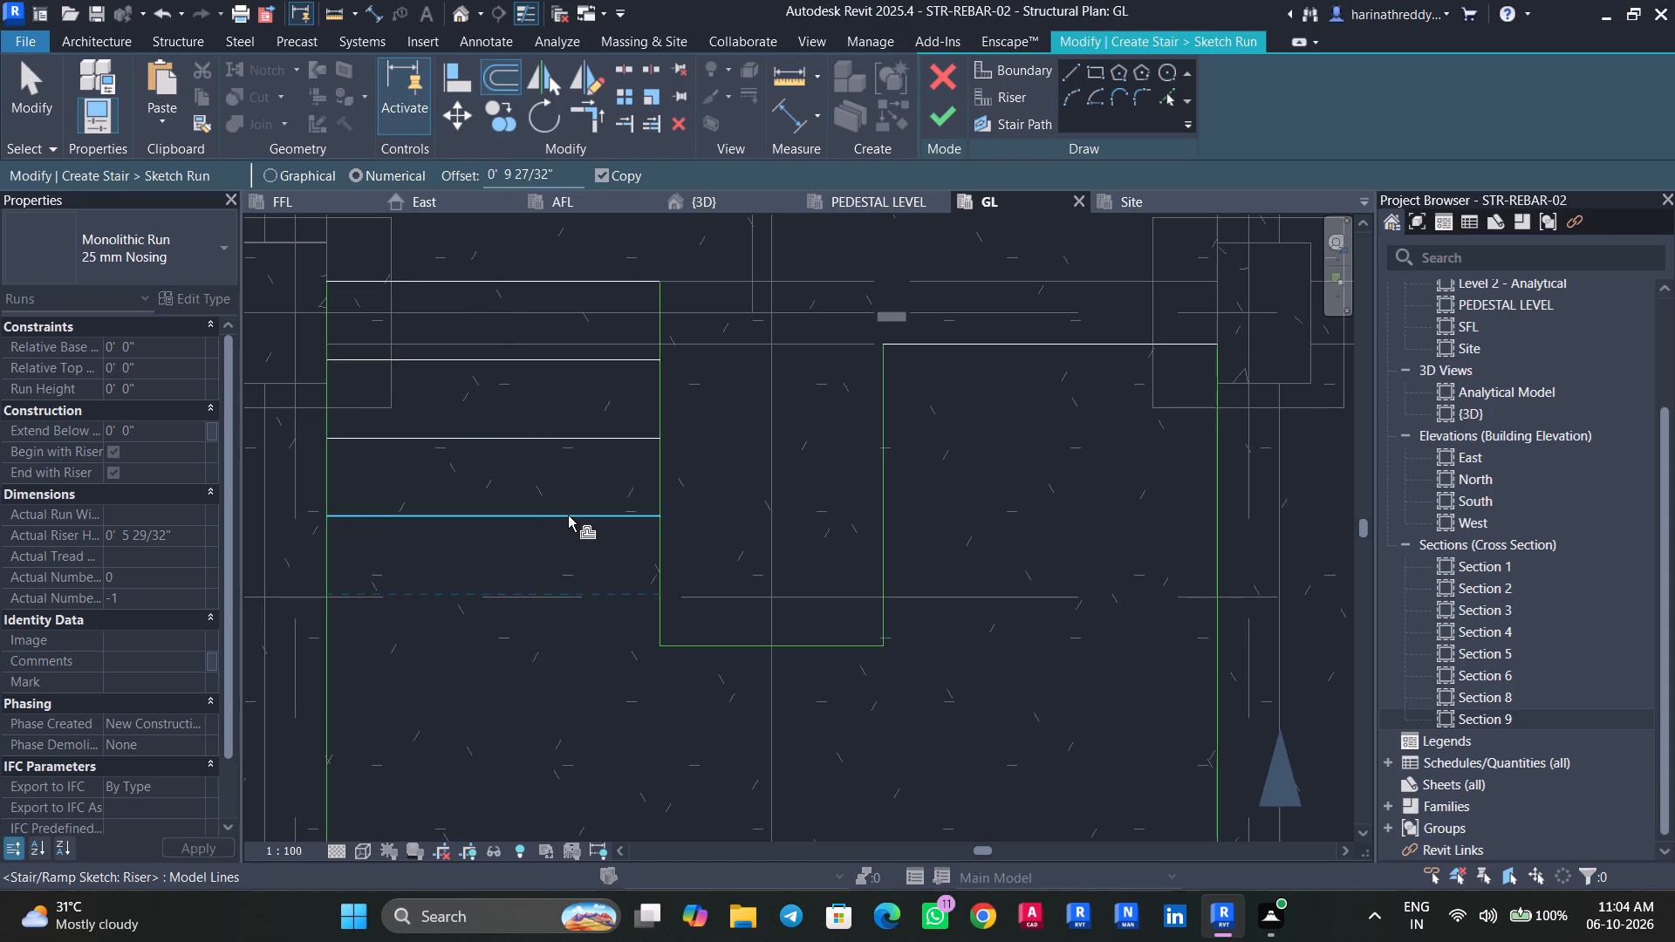
pyautogui.click(568, 523)
pyautogui.click(586, 599)
pyautogui.press('Escape')
pyautogui.press('Escape')
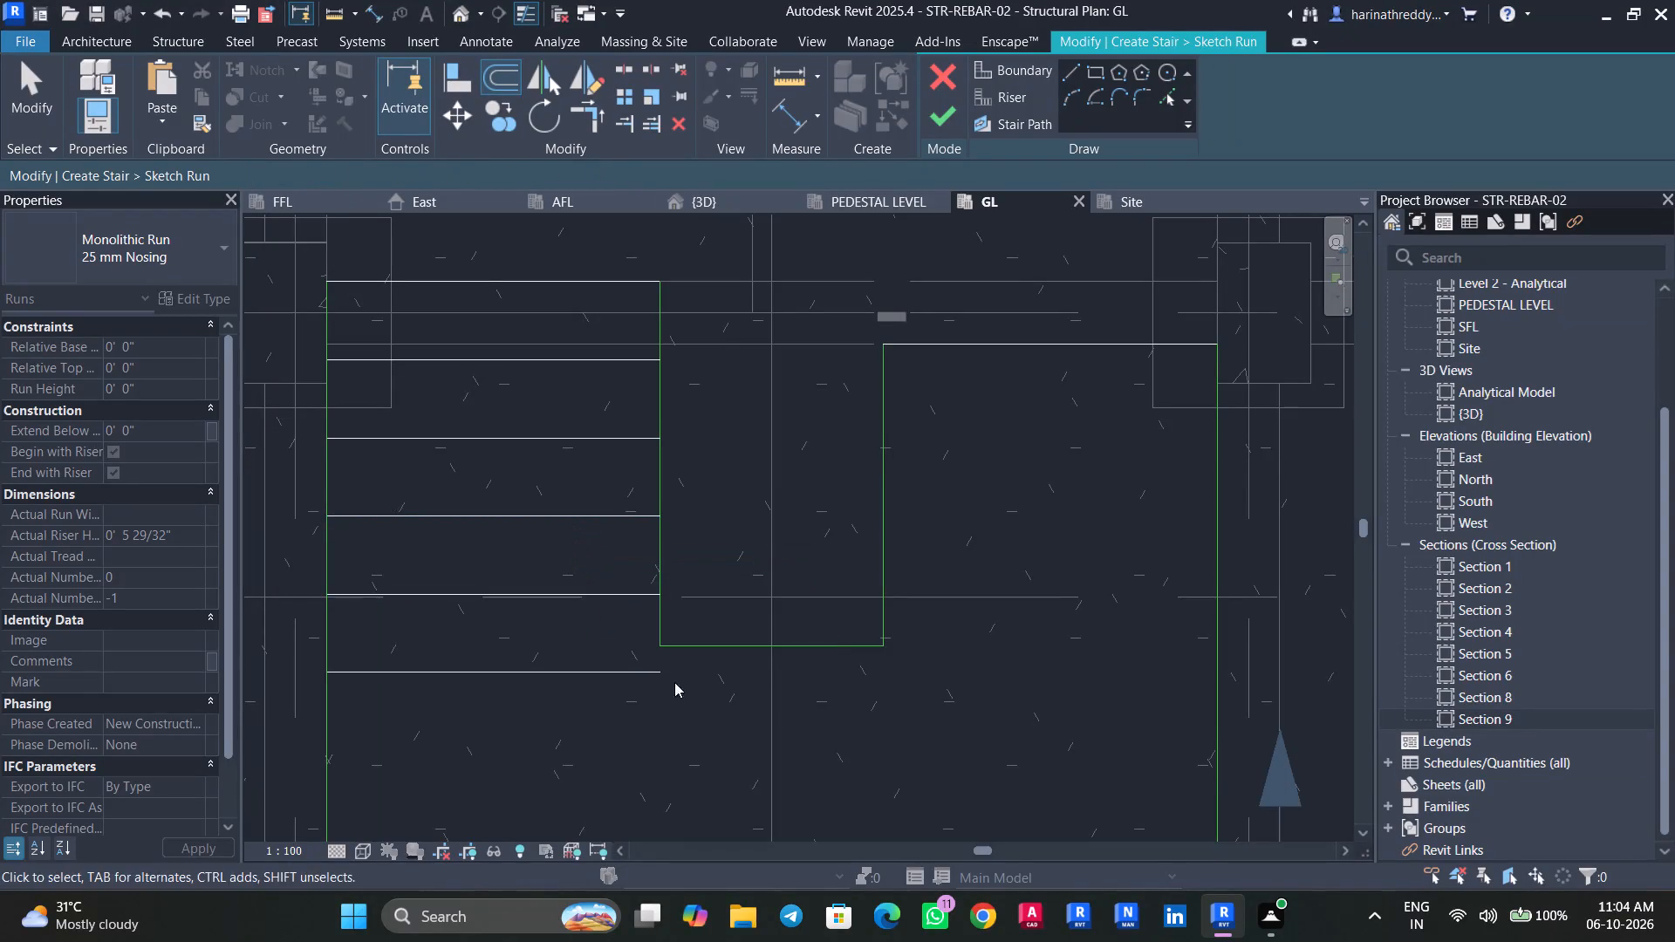
# Move the stair well's closing boundary line to align with the left flight's last riser.
pyautogui.moveTo(692, 681); pyautogui.dragTo(714, 576, button='middle')
pyautogui.moveTo(712, 608); pyautogui.dragTo(723, 435, button='middle')
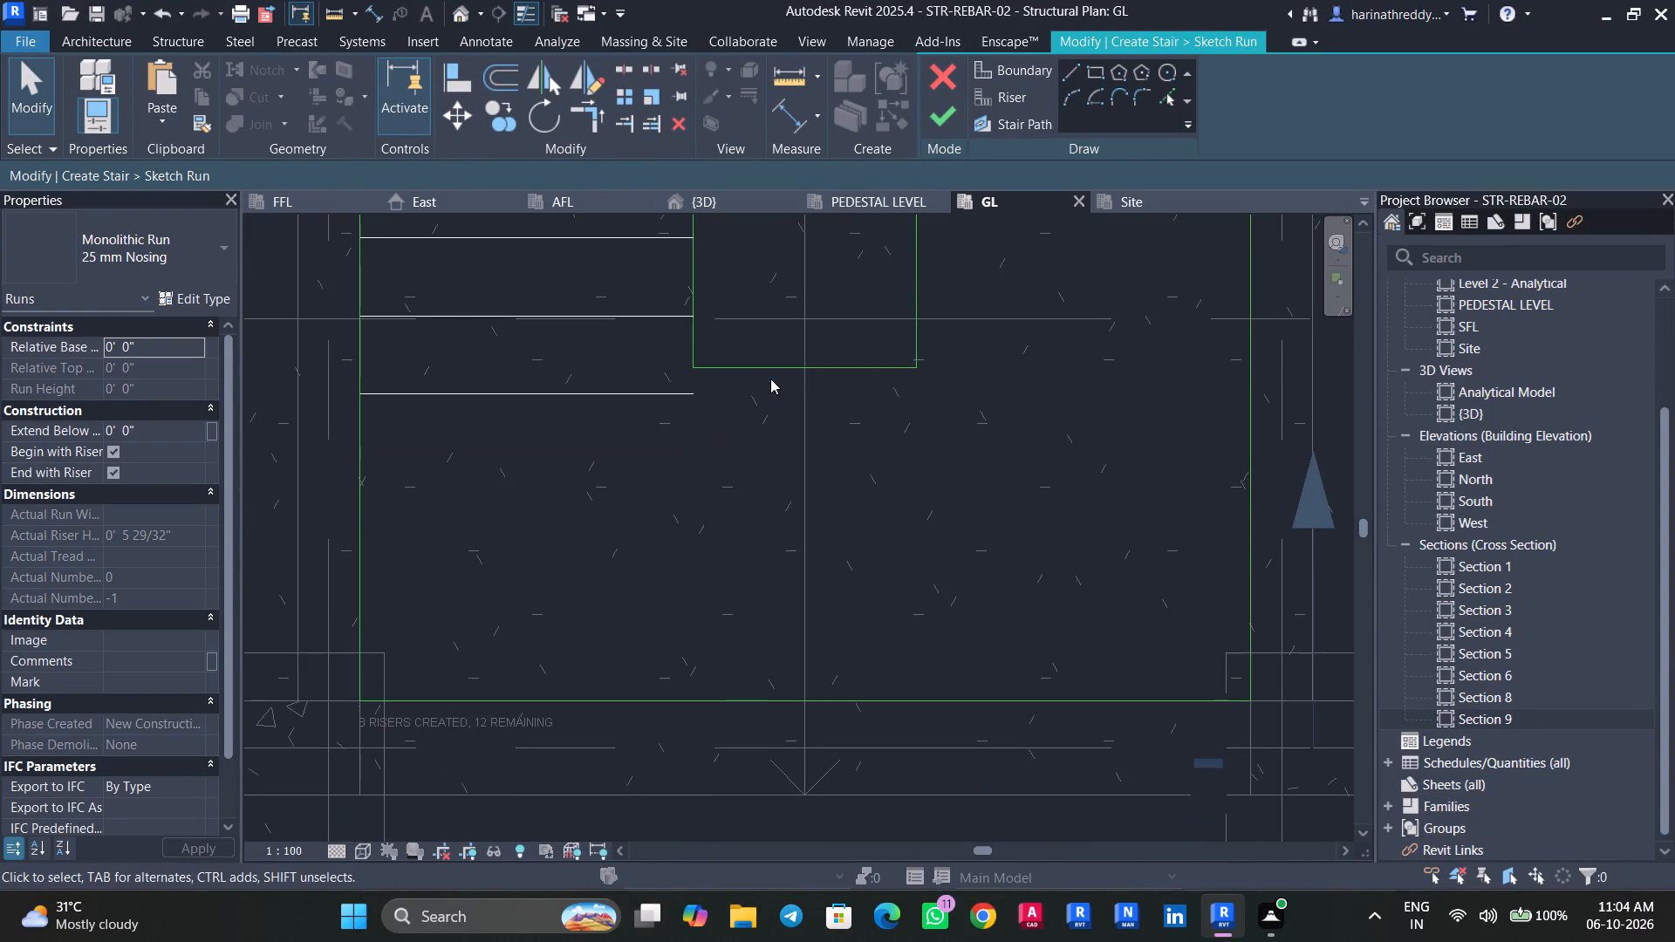
pyautogui.click(769, 365)
pyautogui.scroll(3, 766, 368)
pyautogui.moveTo(766, 368); pyautogui.dragTo(765, 405)
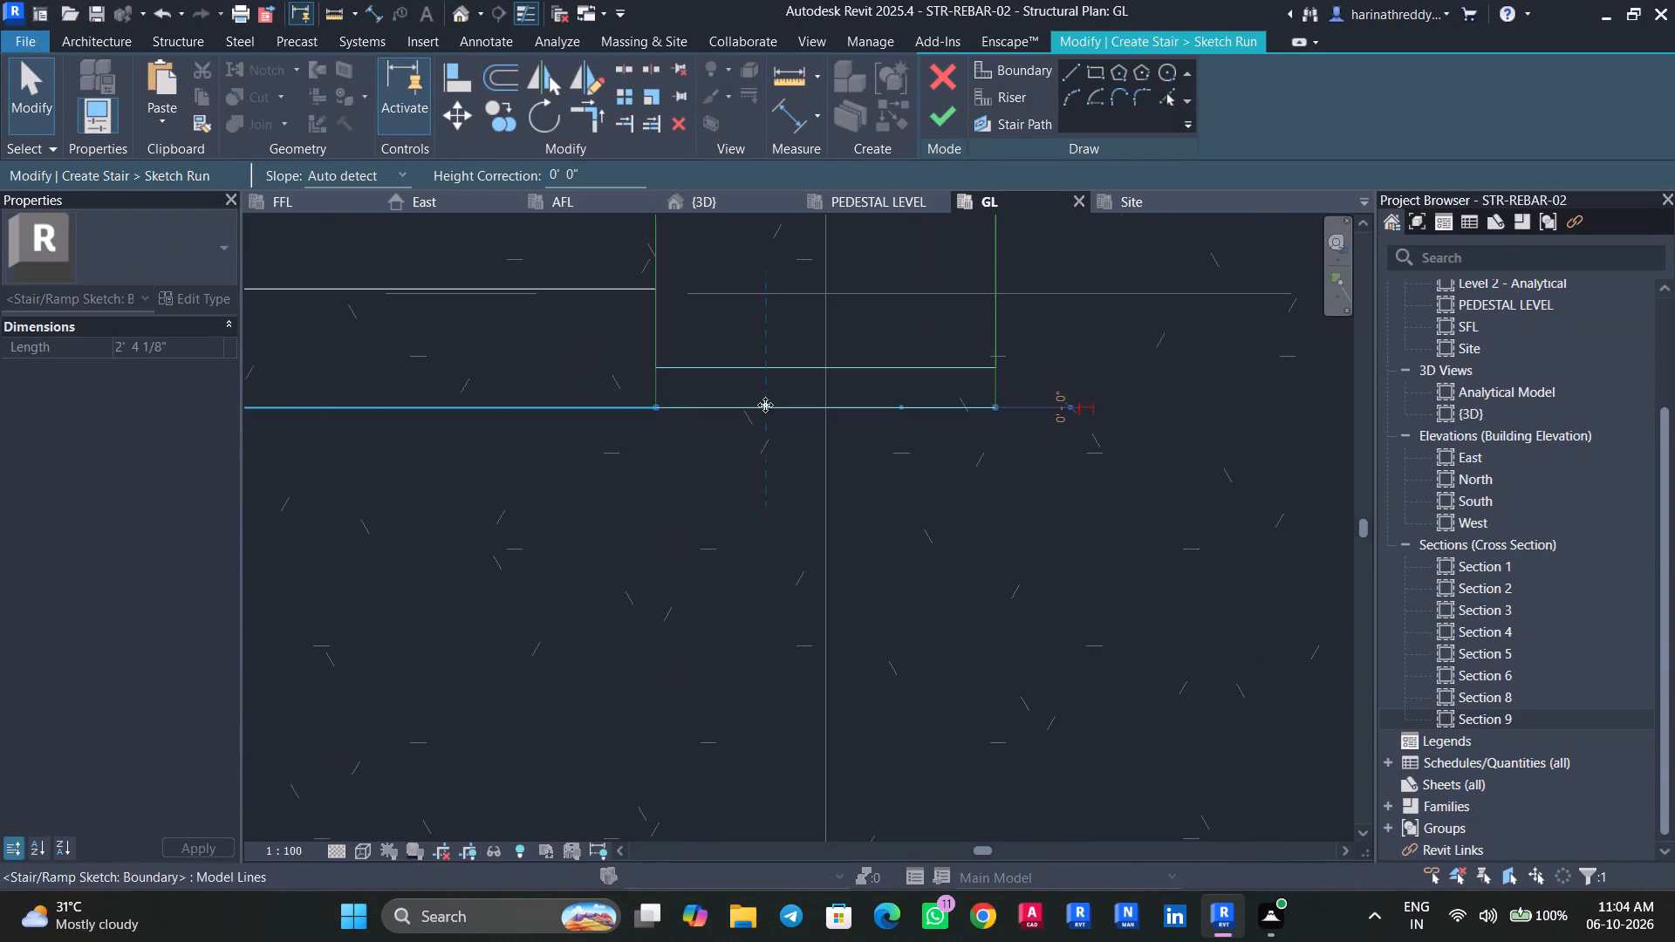
pyautogui.press('Escape')
pyautogui.press('Escape')
# Offset-copy the right flight's end riser at 250 mm spacing to add four risers towards the landing.
pyautogui.moveTo(807, 447); pyautogui.dragTo(755, 495, button='middle')
pyautogui.scroll(-10, 751, 493)
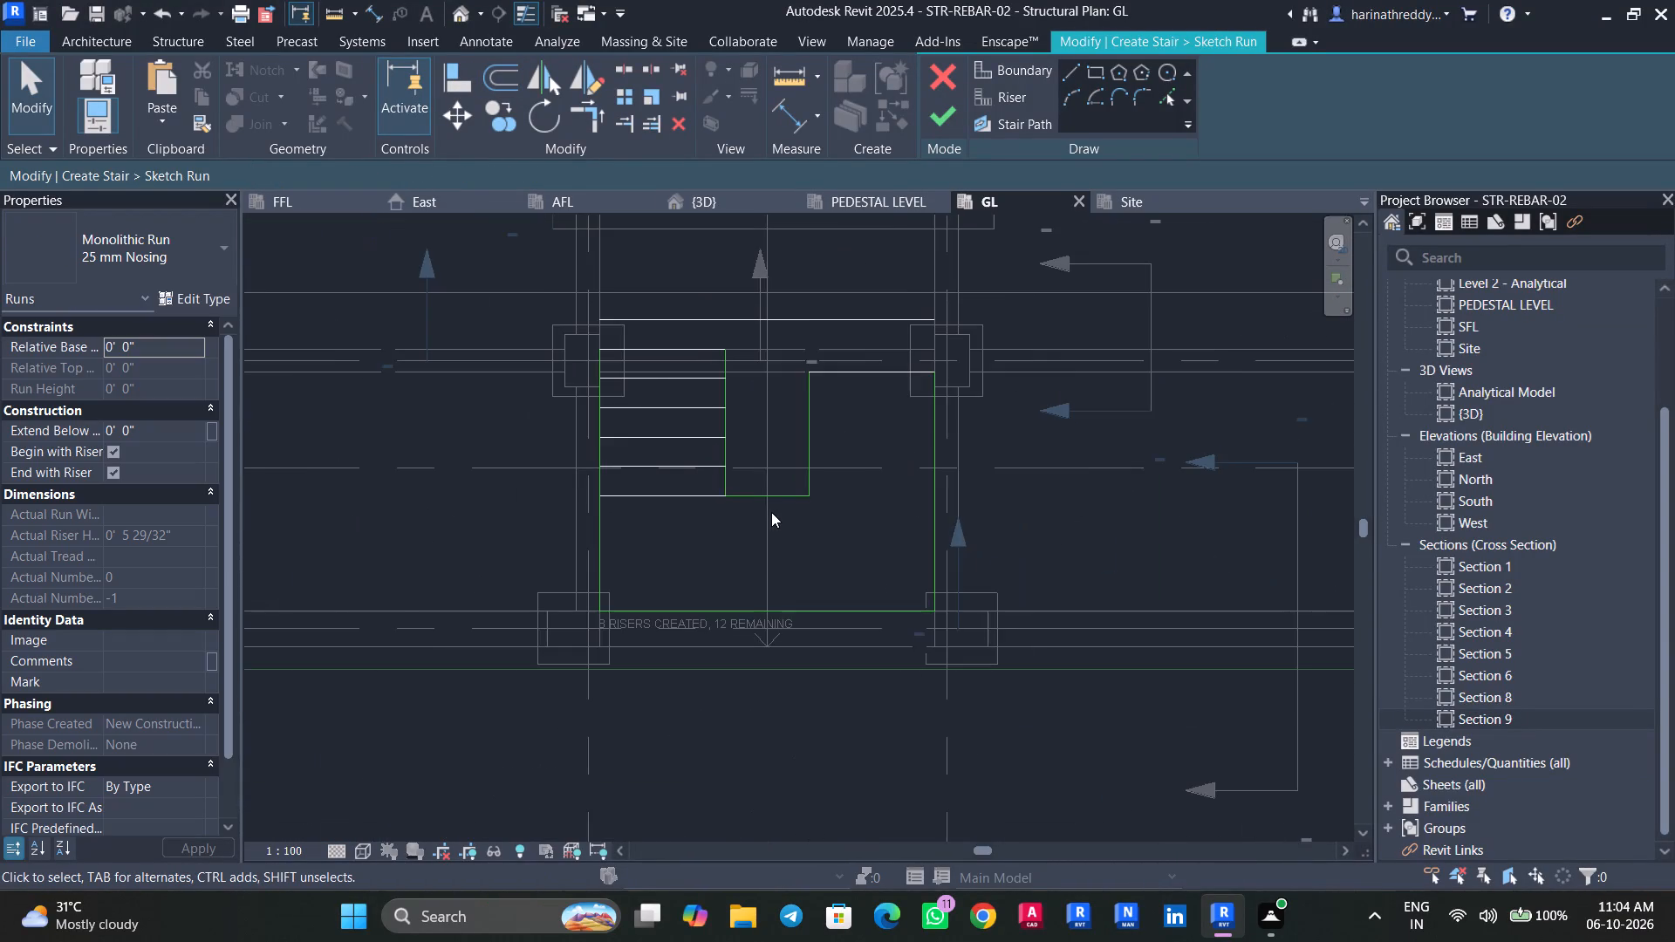
pyautogui.scroll(2, 869, 462)
pyautogui.moveTo(866, 461); pyautogui.dragTo(833, 514, button='middle')
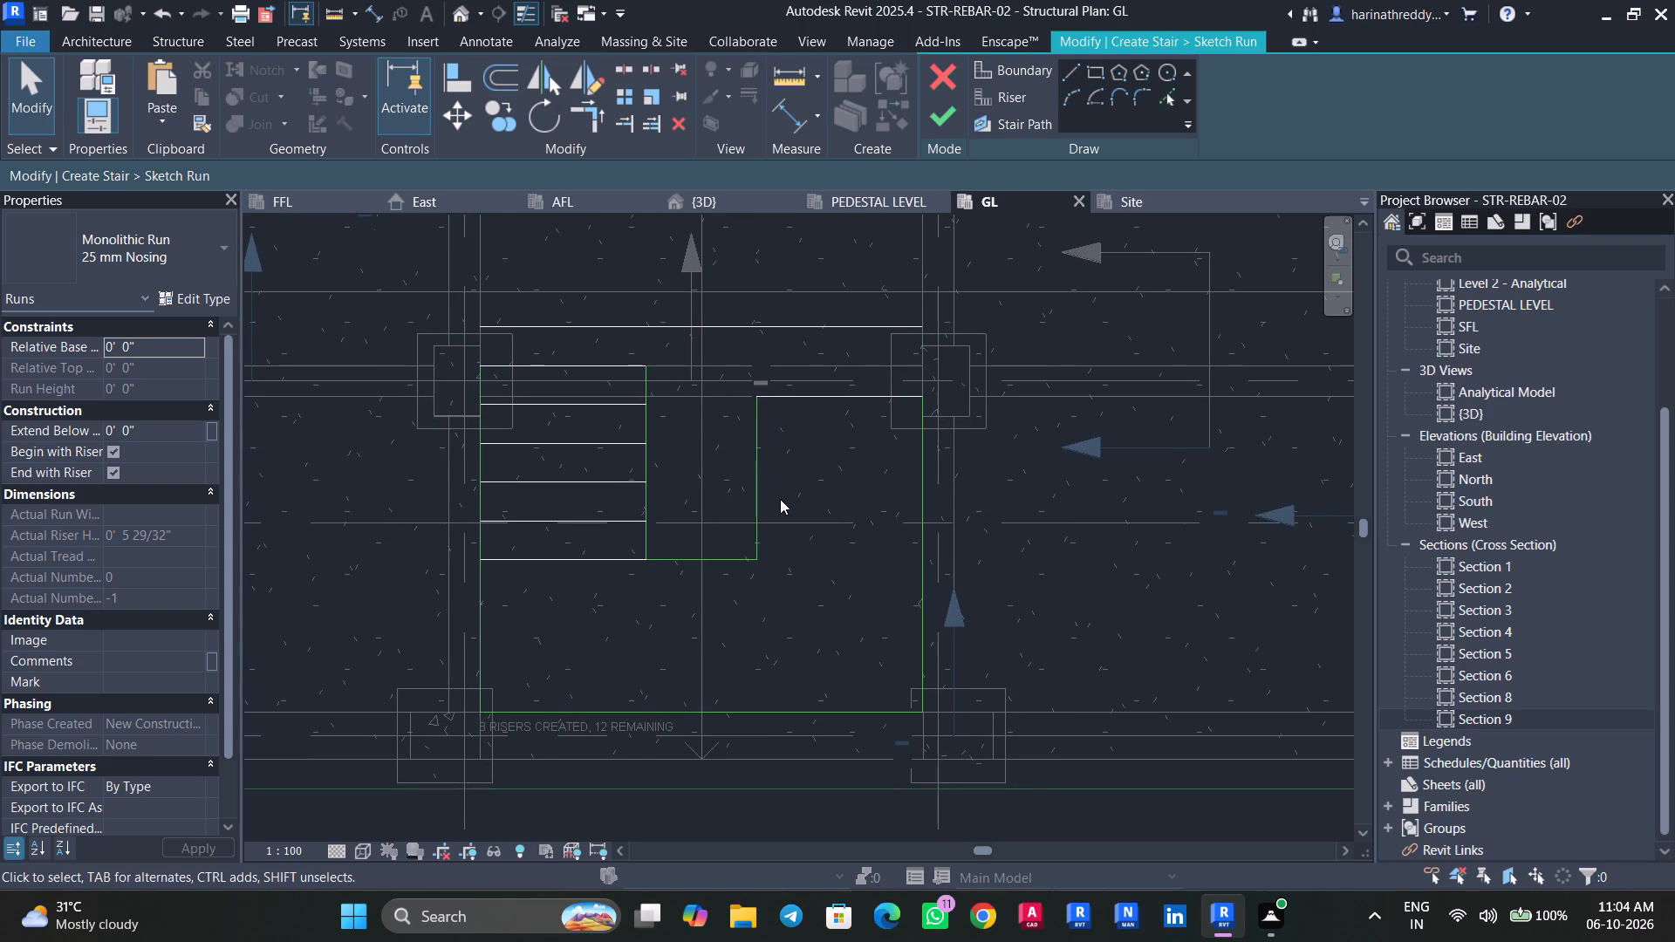
pyautogui.click(1026, 94)
pyautogui.click(505, 77)
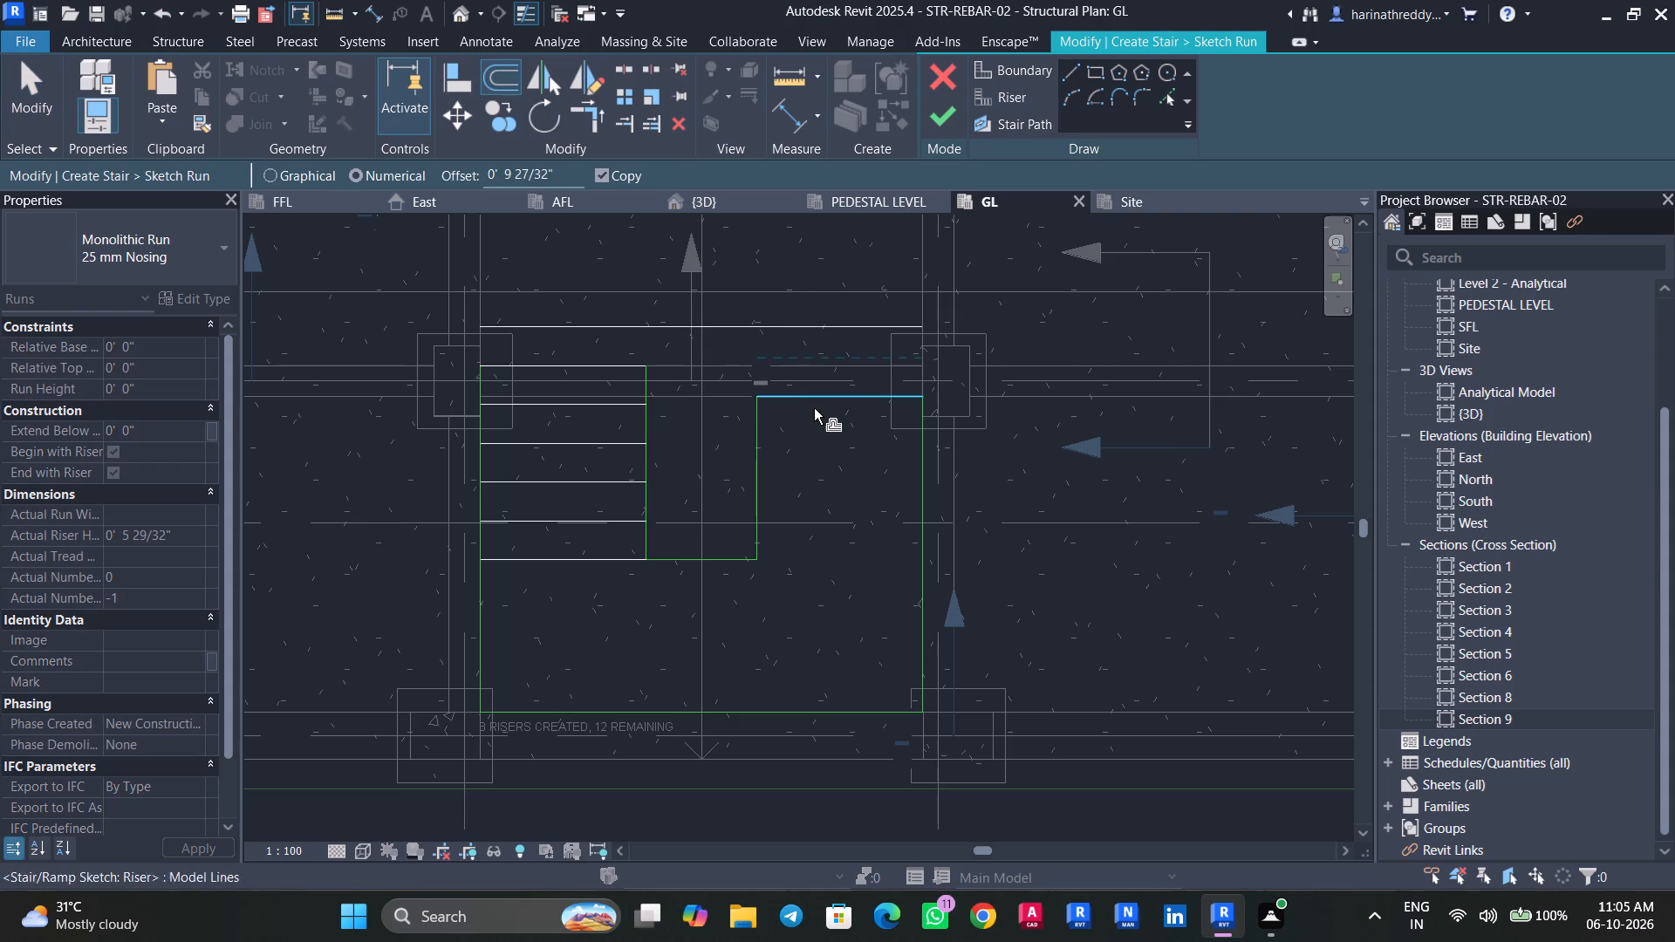
pyautogui.scroll(3, 831, 416)
pyautogui.click(845, 394)
pyautogui.click(844, 450)
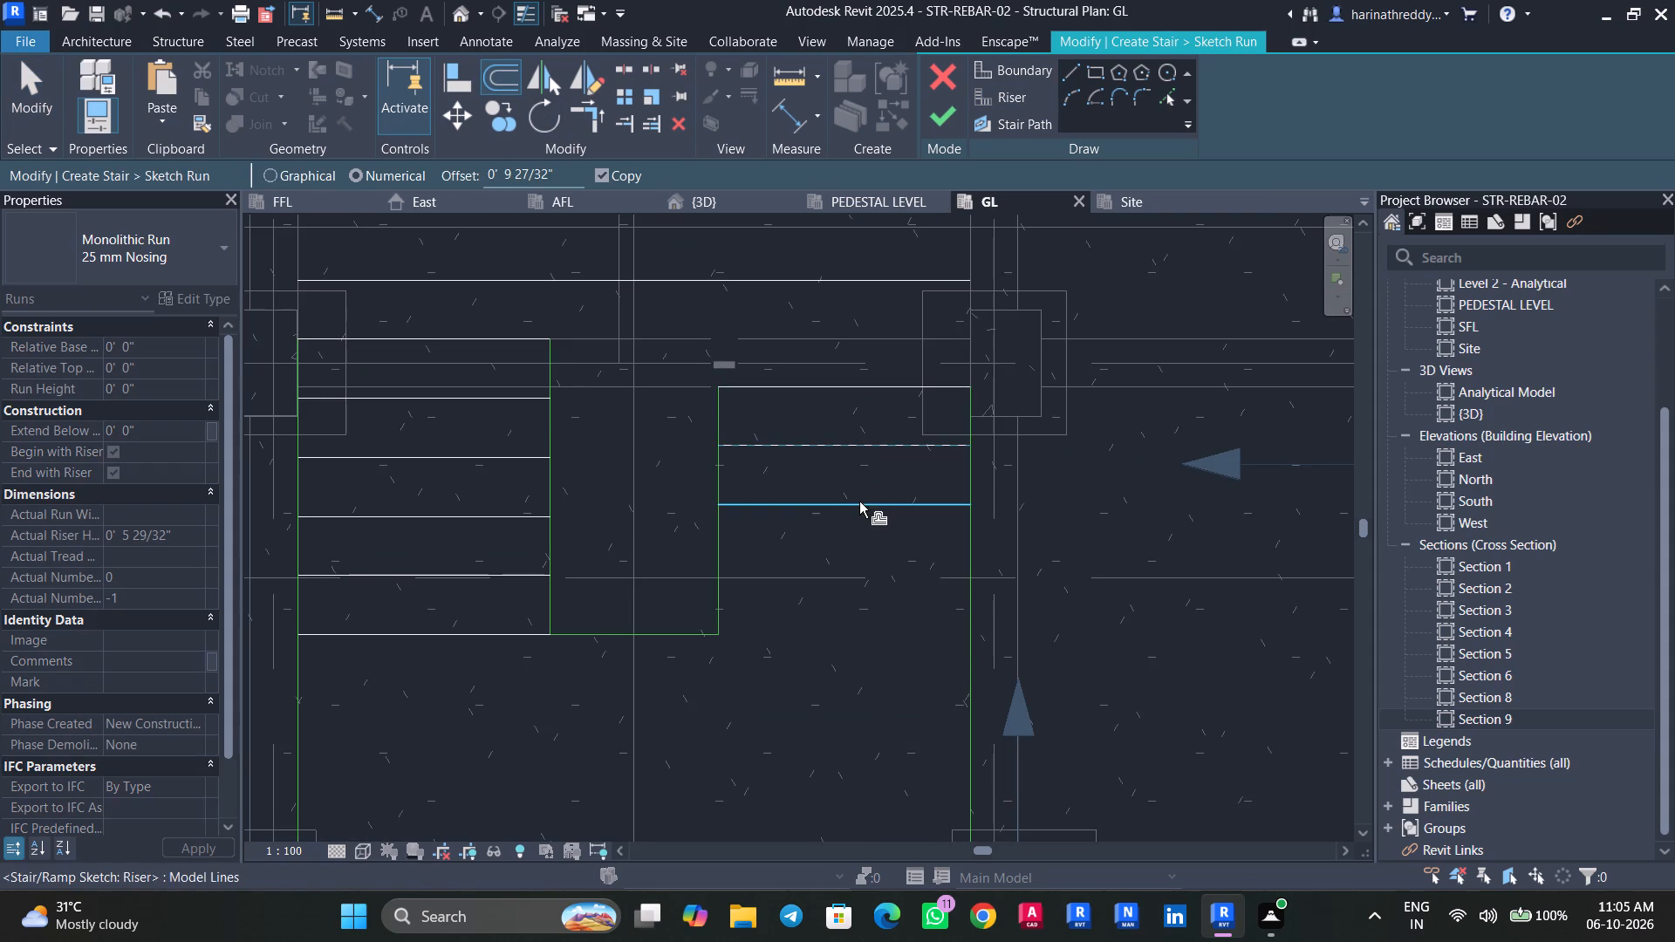
pyautogui.click(860, 514)
pyautogui.click(860, 565)
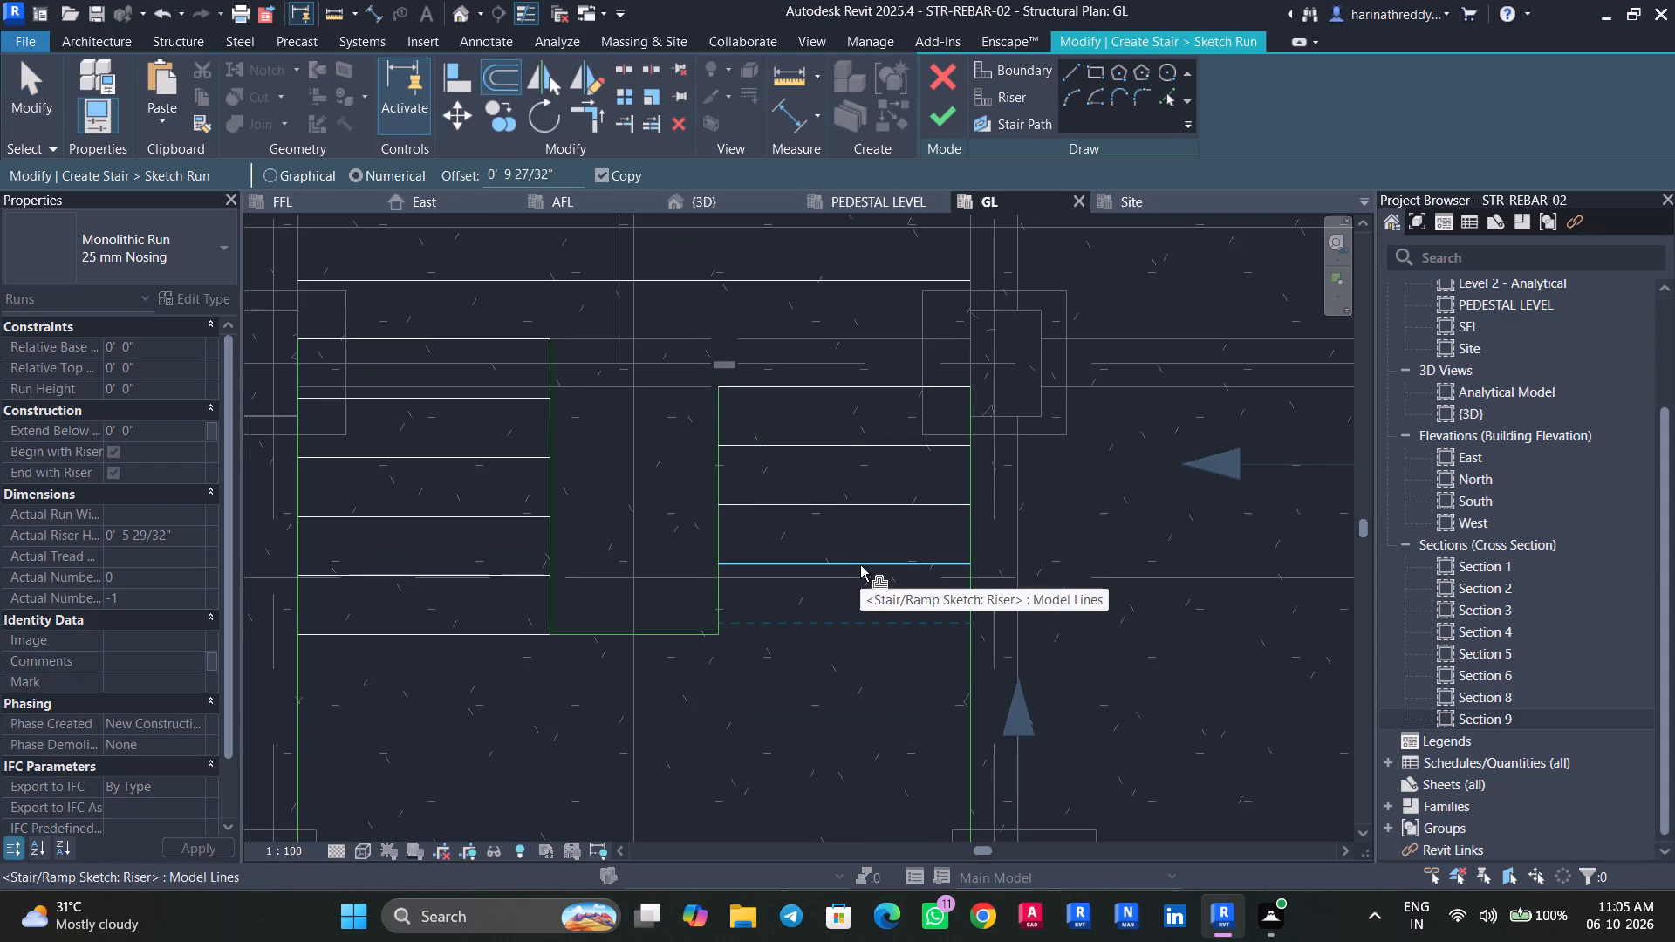
pyautogui.press('Escape')
pyautogui.press('Escape')
pyautogui.press('Escape')
pyautogui.press('Escape')
# Draw a U-shaped stair path from the right flight's end riser across the landing to the left flight's end riser.
pyautogui.scroll(4, 730, 647)
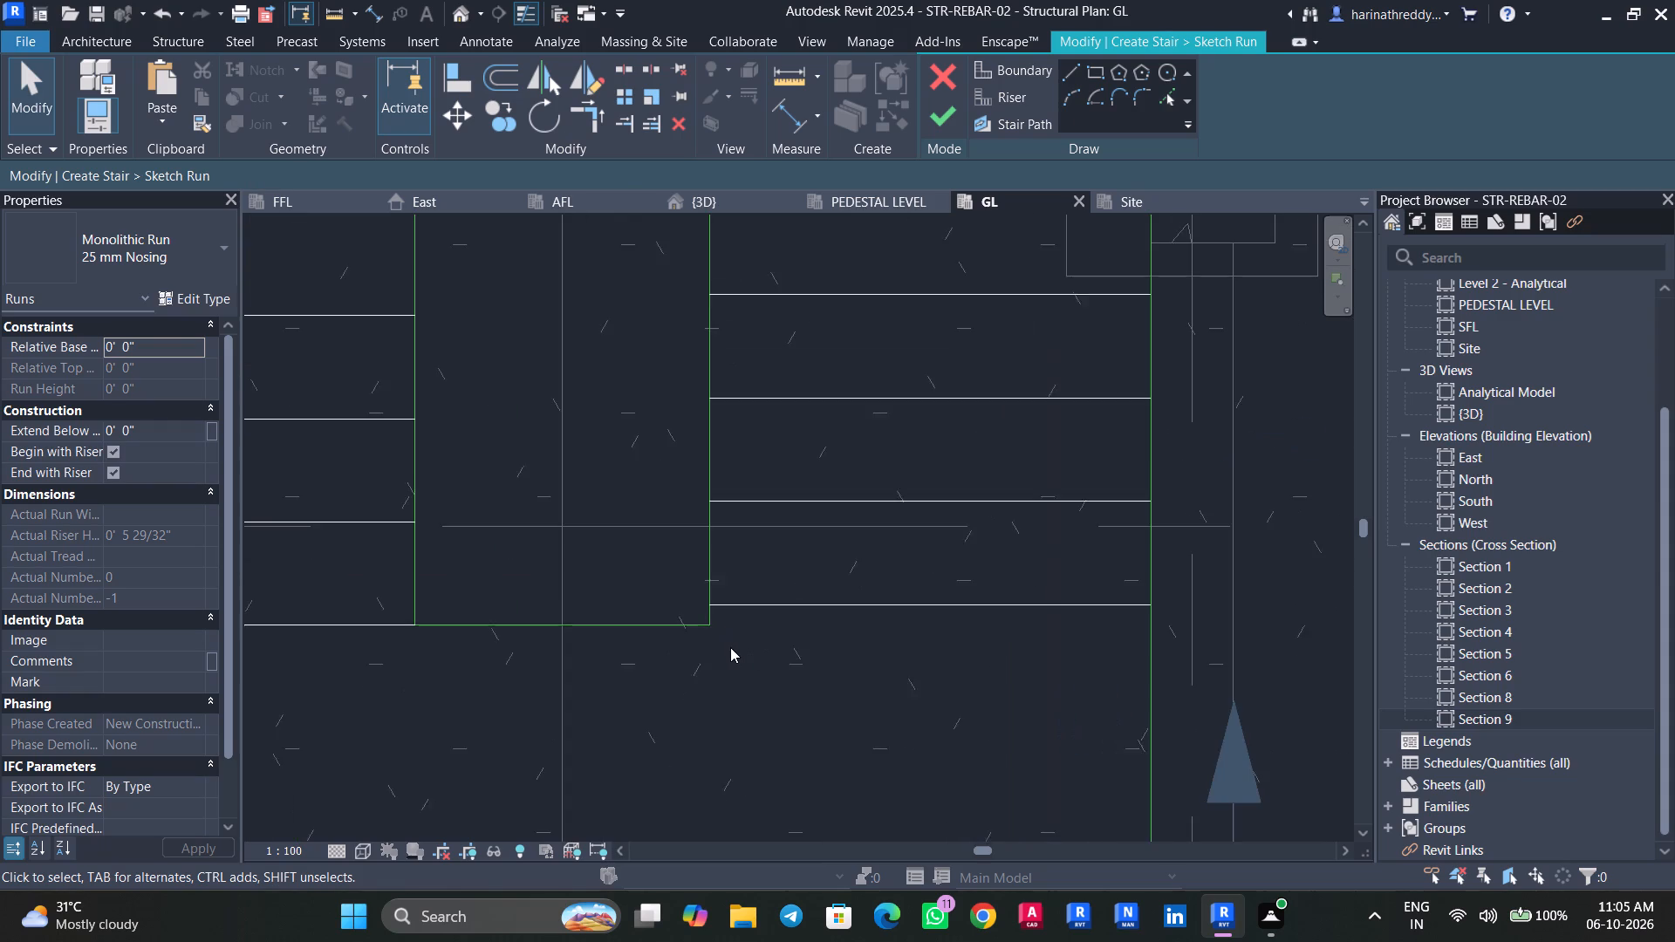
pyautogui.moveTo(729, 647); pyautogui.dragTo(757, 605, button='middle')
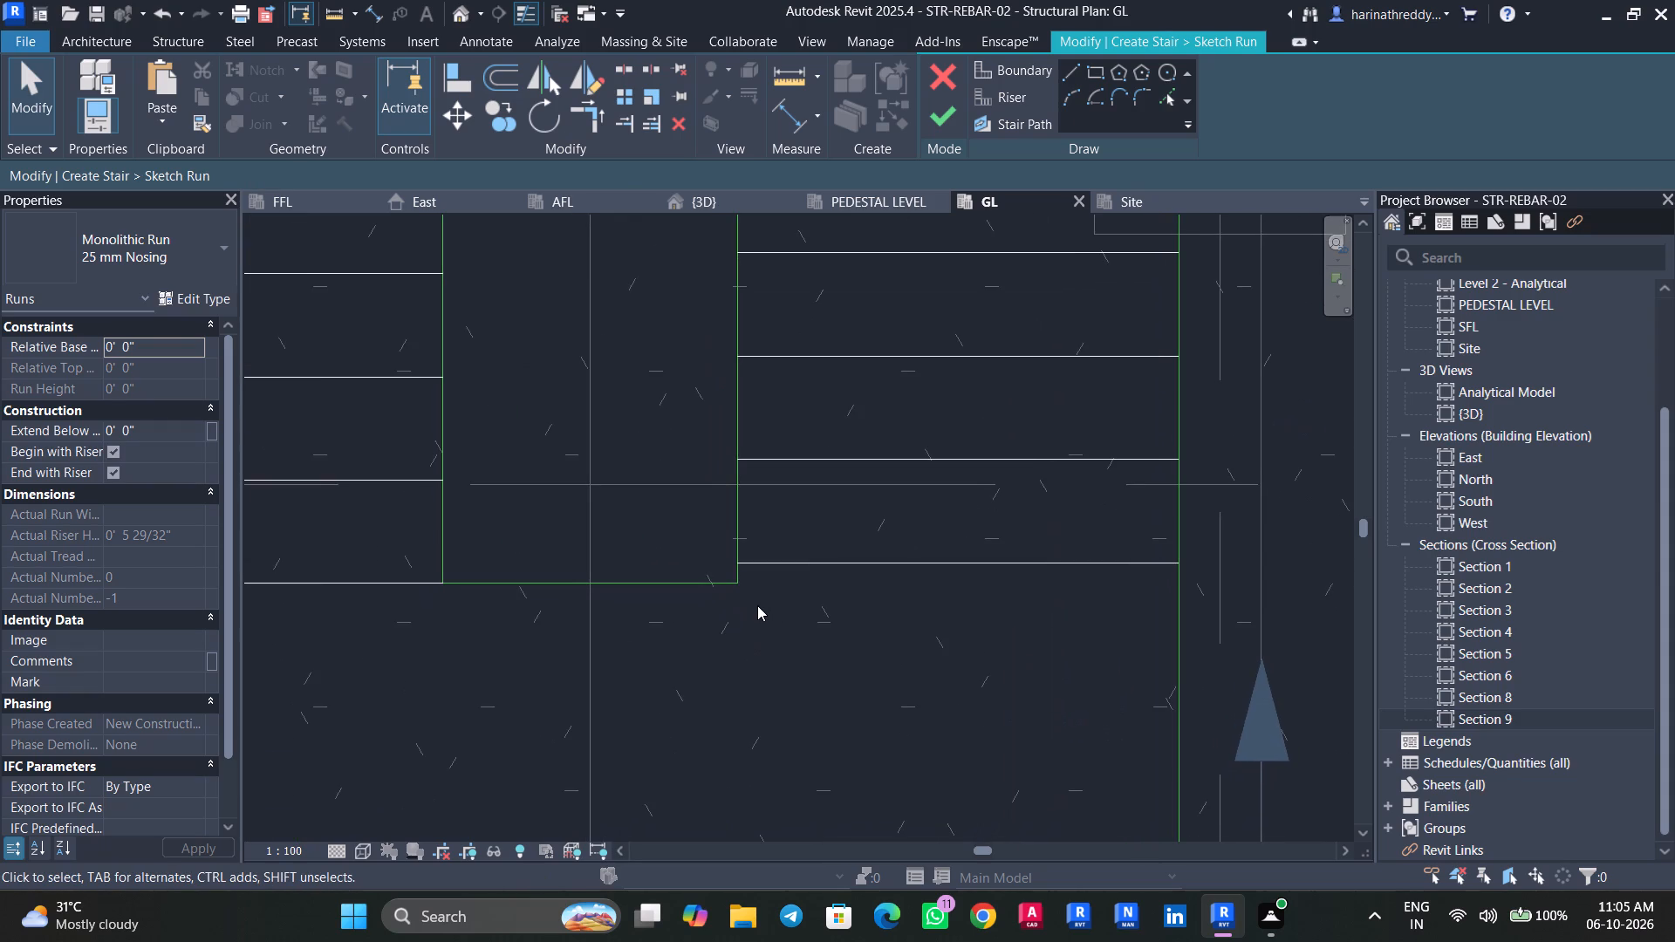
pyautogui.scroll(-2, 757, 605)
pyautogui.scroll(1, 757, 605)
pyautogui.scroll(-8, 757, 605)
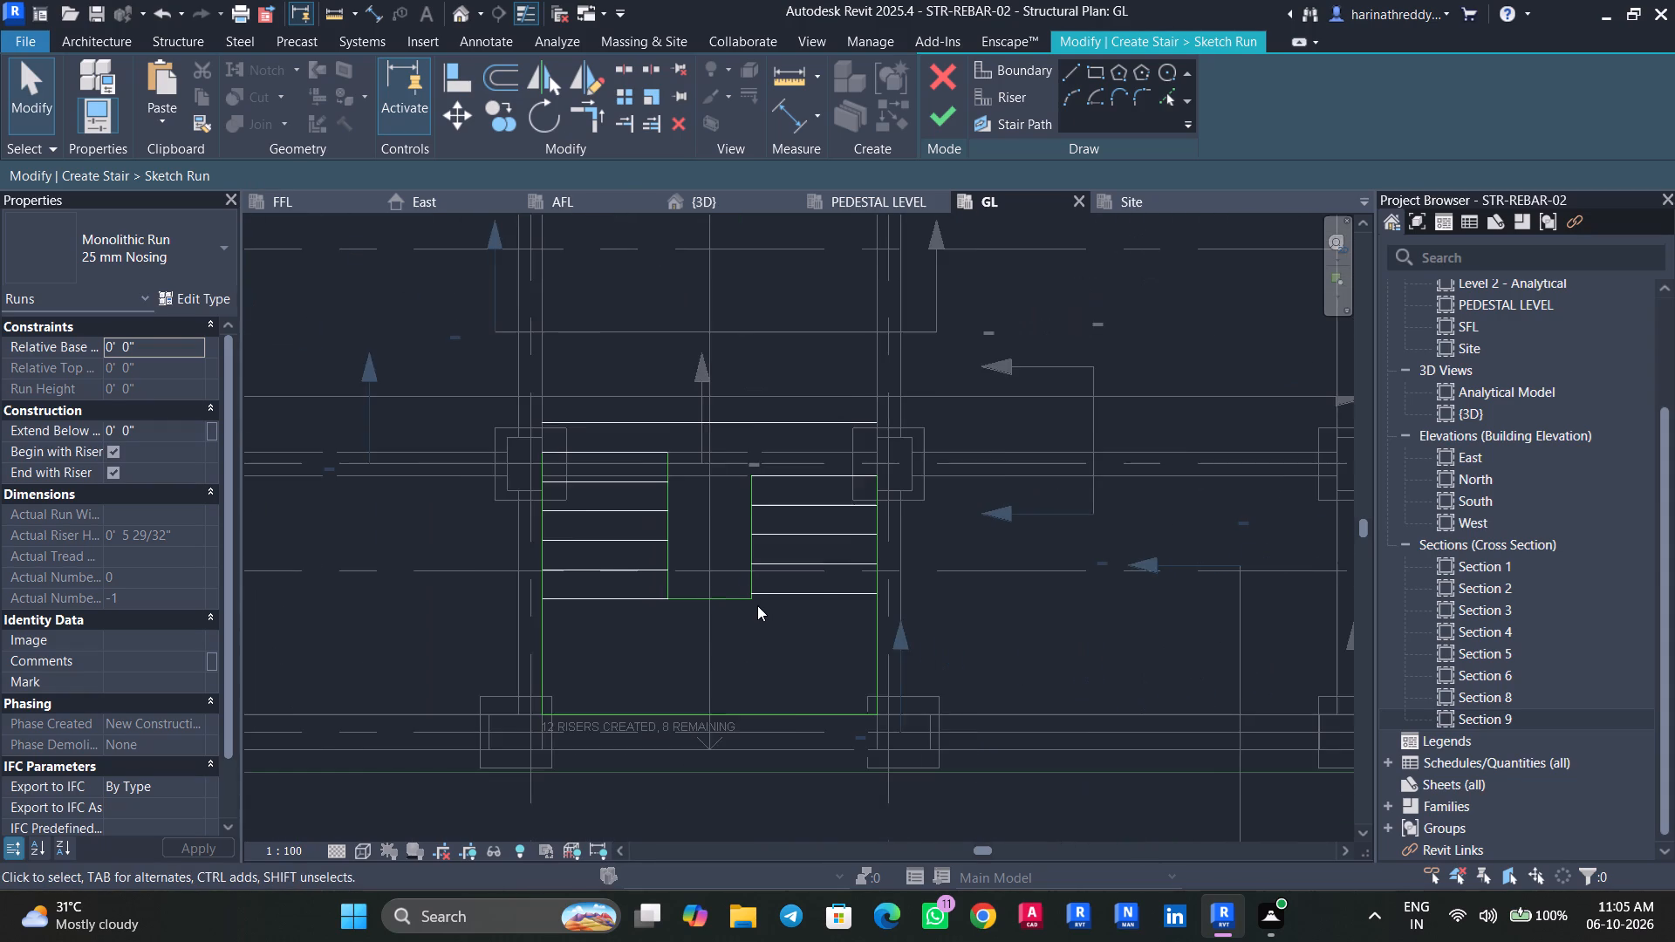
pyautogui.scroll(4, 741, 618)
pyautogui.moveTo(741, 618); pyautogui.dragTo(786, 551, button='middle')
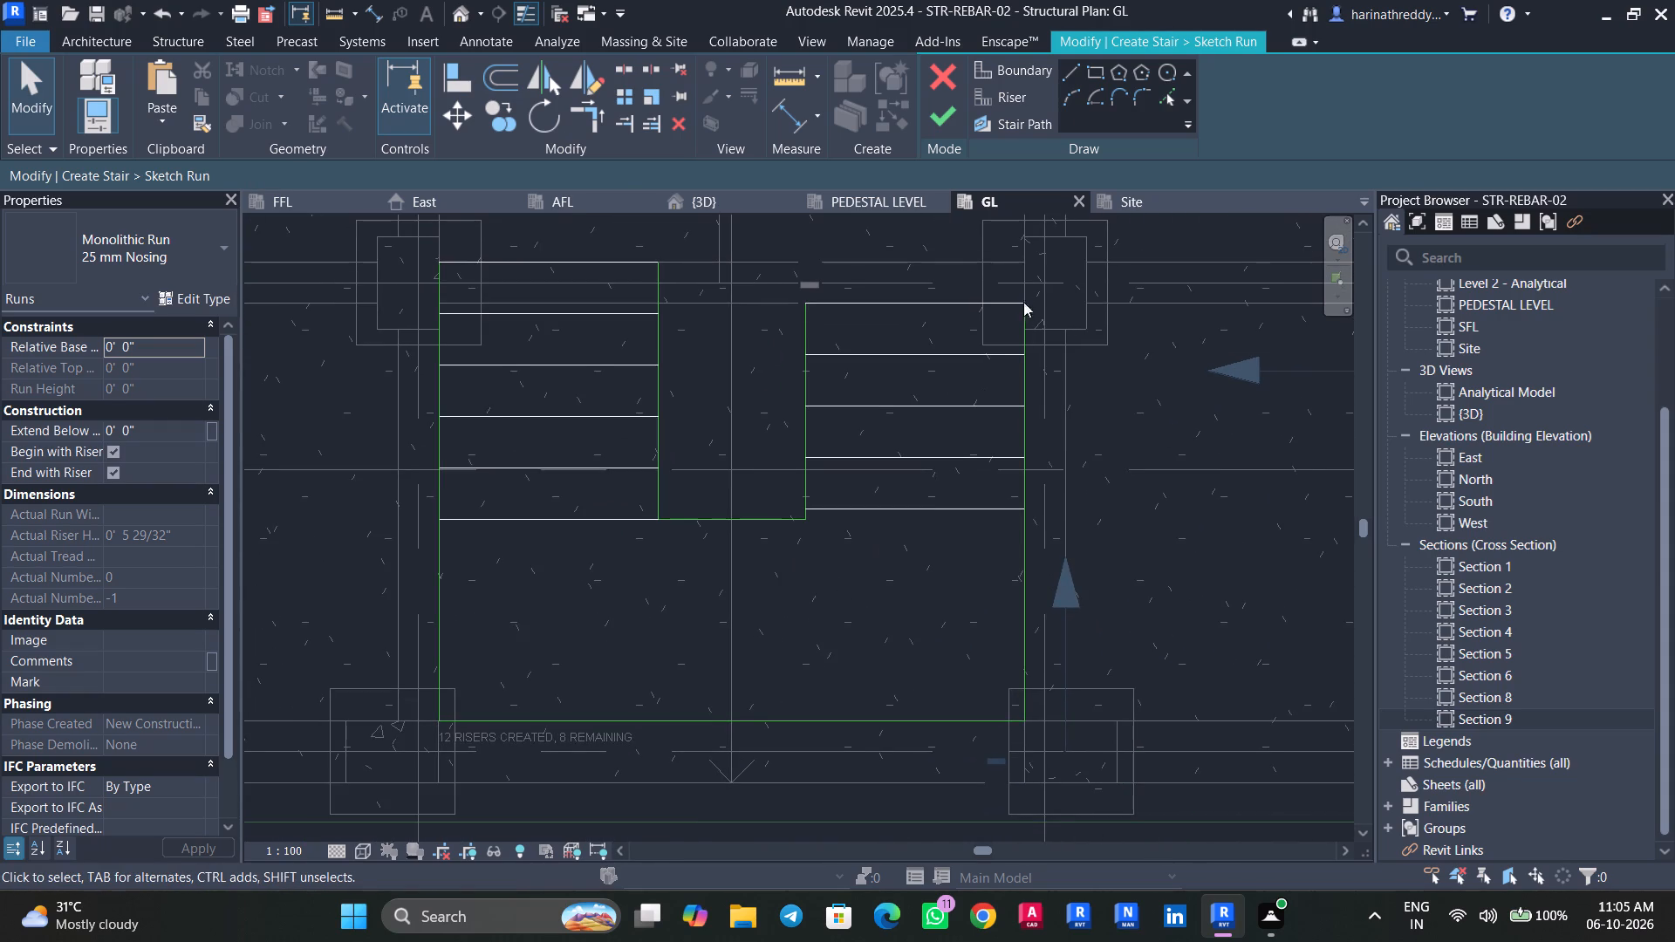
pyautogui.click(1016, 119)
pyautogui.click(913, 304)
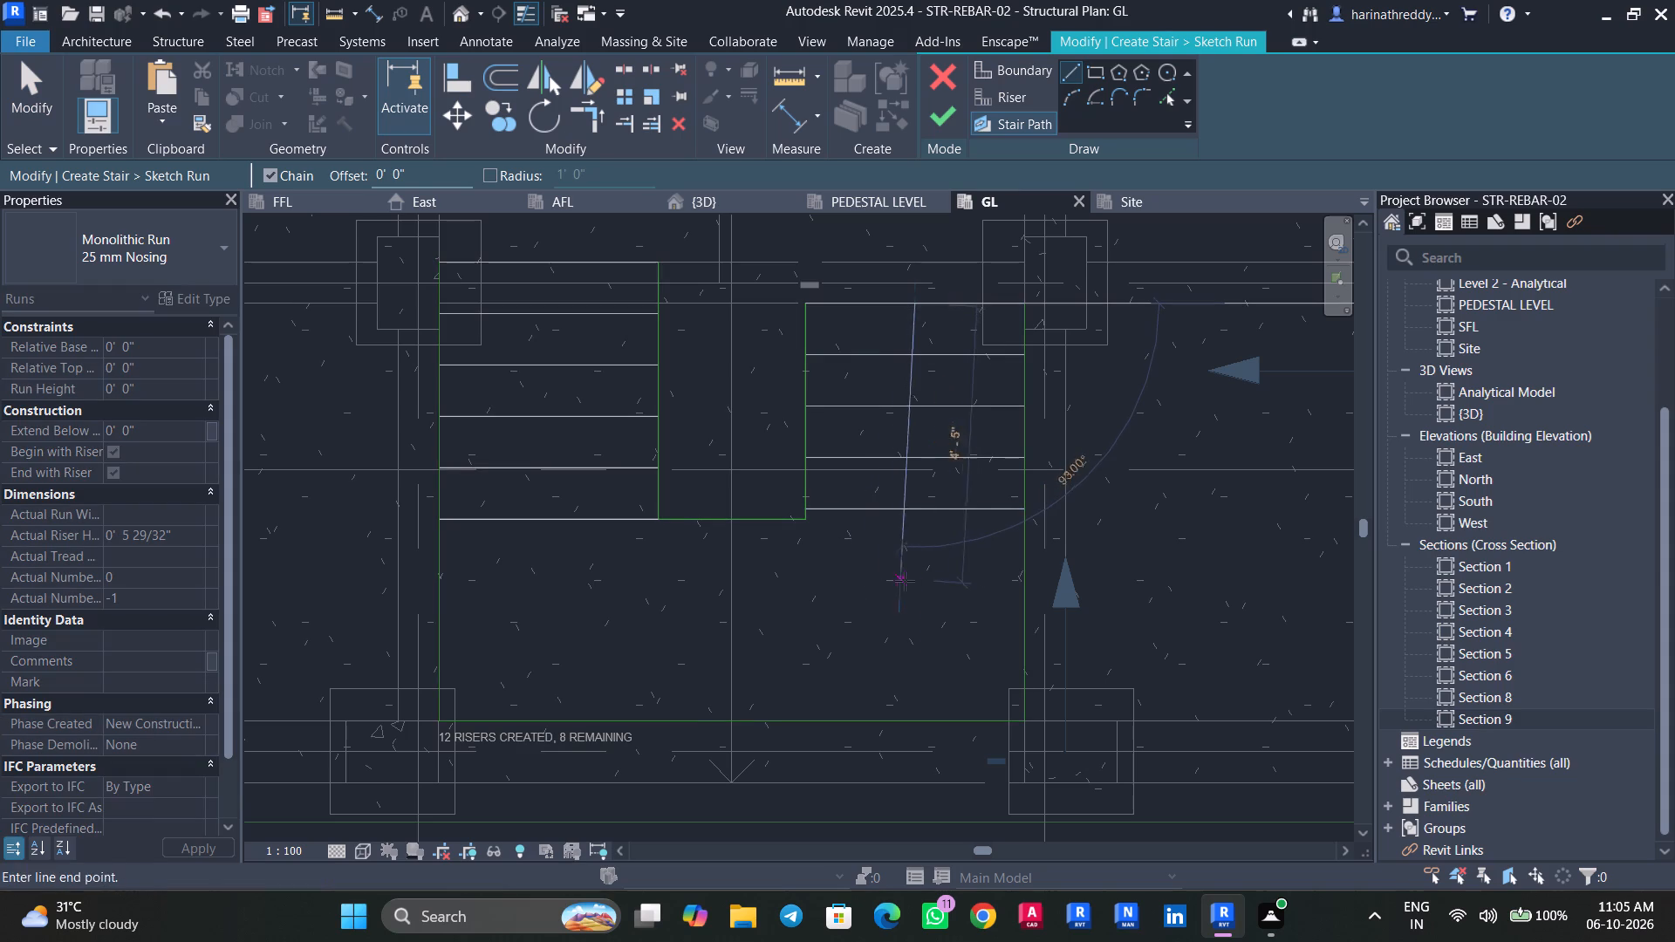
pyautogui.click(911, 618)
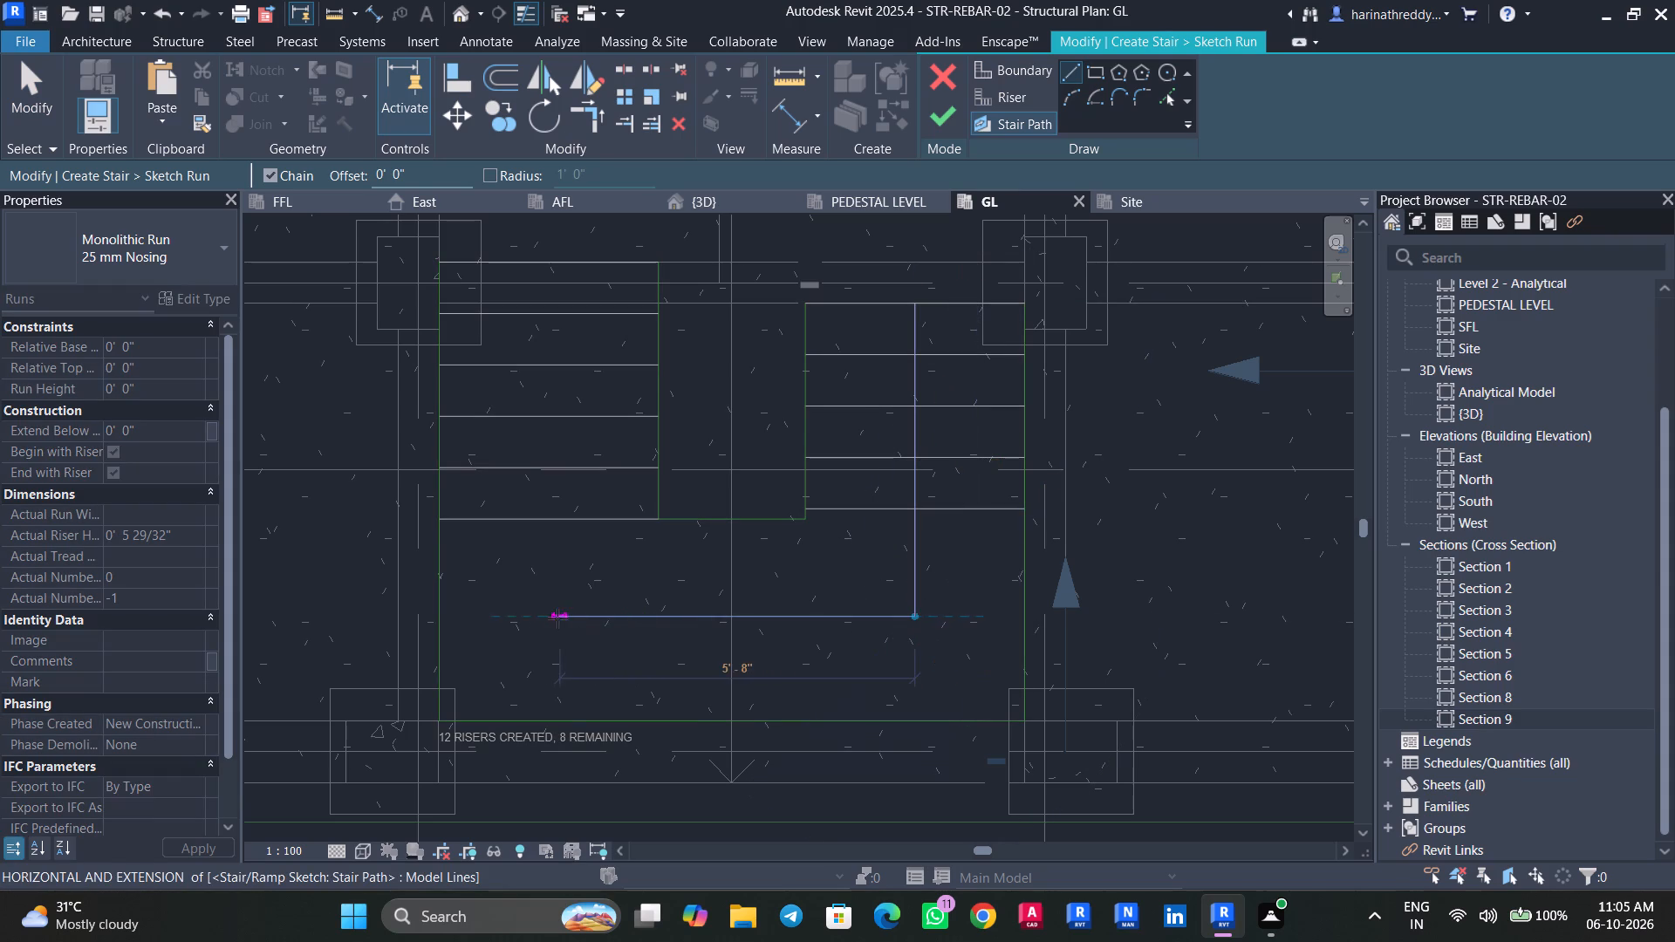
pyautogui.click(545, 618)
pyautogui.click(544, 261)
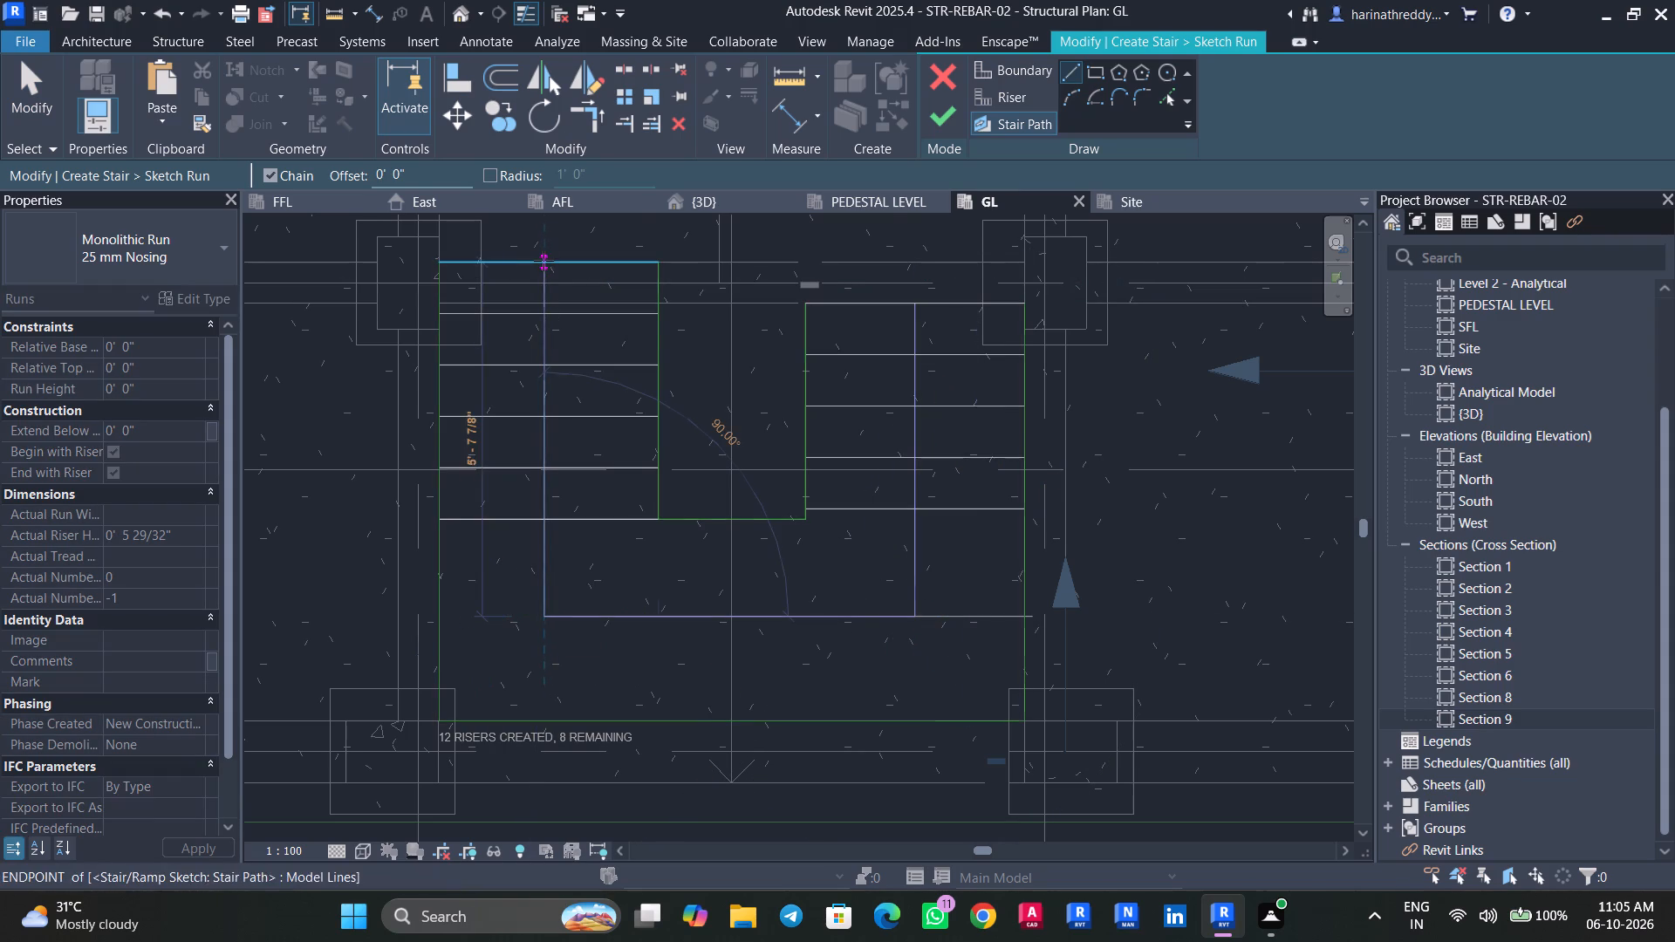
pyautogui.press('Escape')
pyautogui.press('Escape')
pyautogui.press('Escape')
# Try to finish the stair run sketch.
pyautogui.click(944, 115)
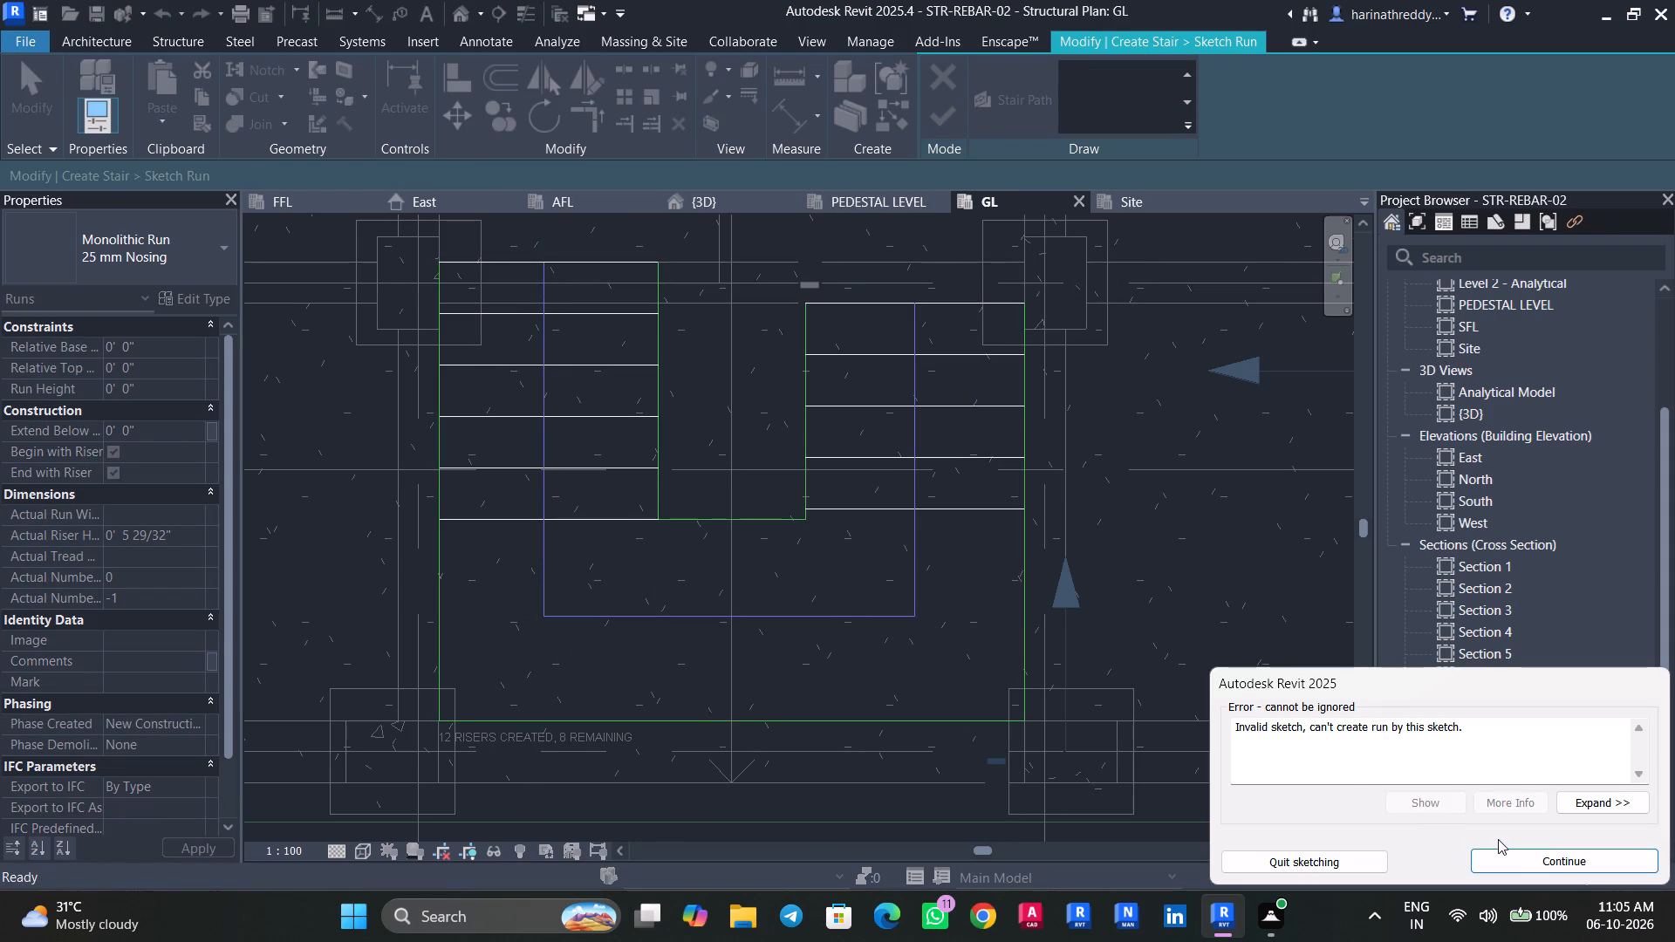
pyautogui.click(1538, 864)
# Trim the side boundary lines and end risers to corners at the open ends of both flights.
pyautogui.scroll(4, 902, 534)
pyautogui.moveTo(958, 502); pyautogui.dragTo(995, 673, button='middle')
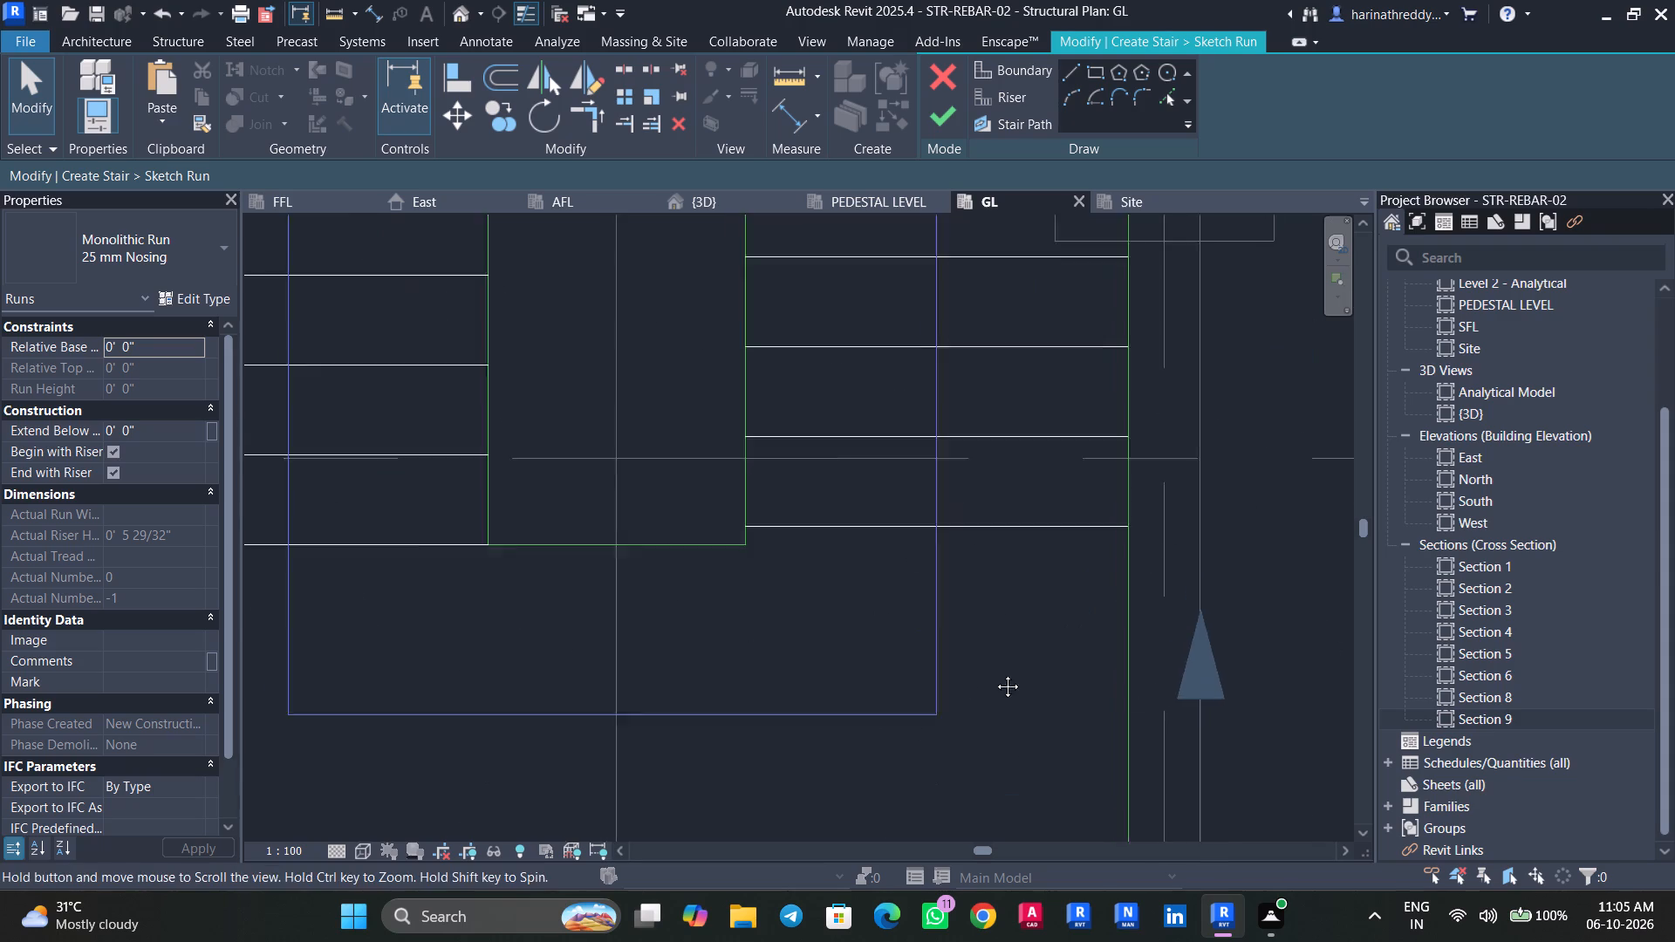
pyautogui.moveTo(995, 673); pyautogui.dragTo(996, 790, button='middle')
pyautogui.press('t')
pyautogui.press('r')
pyautogui.click(1160, 463)
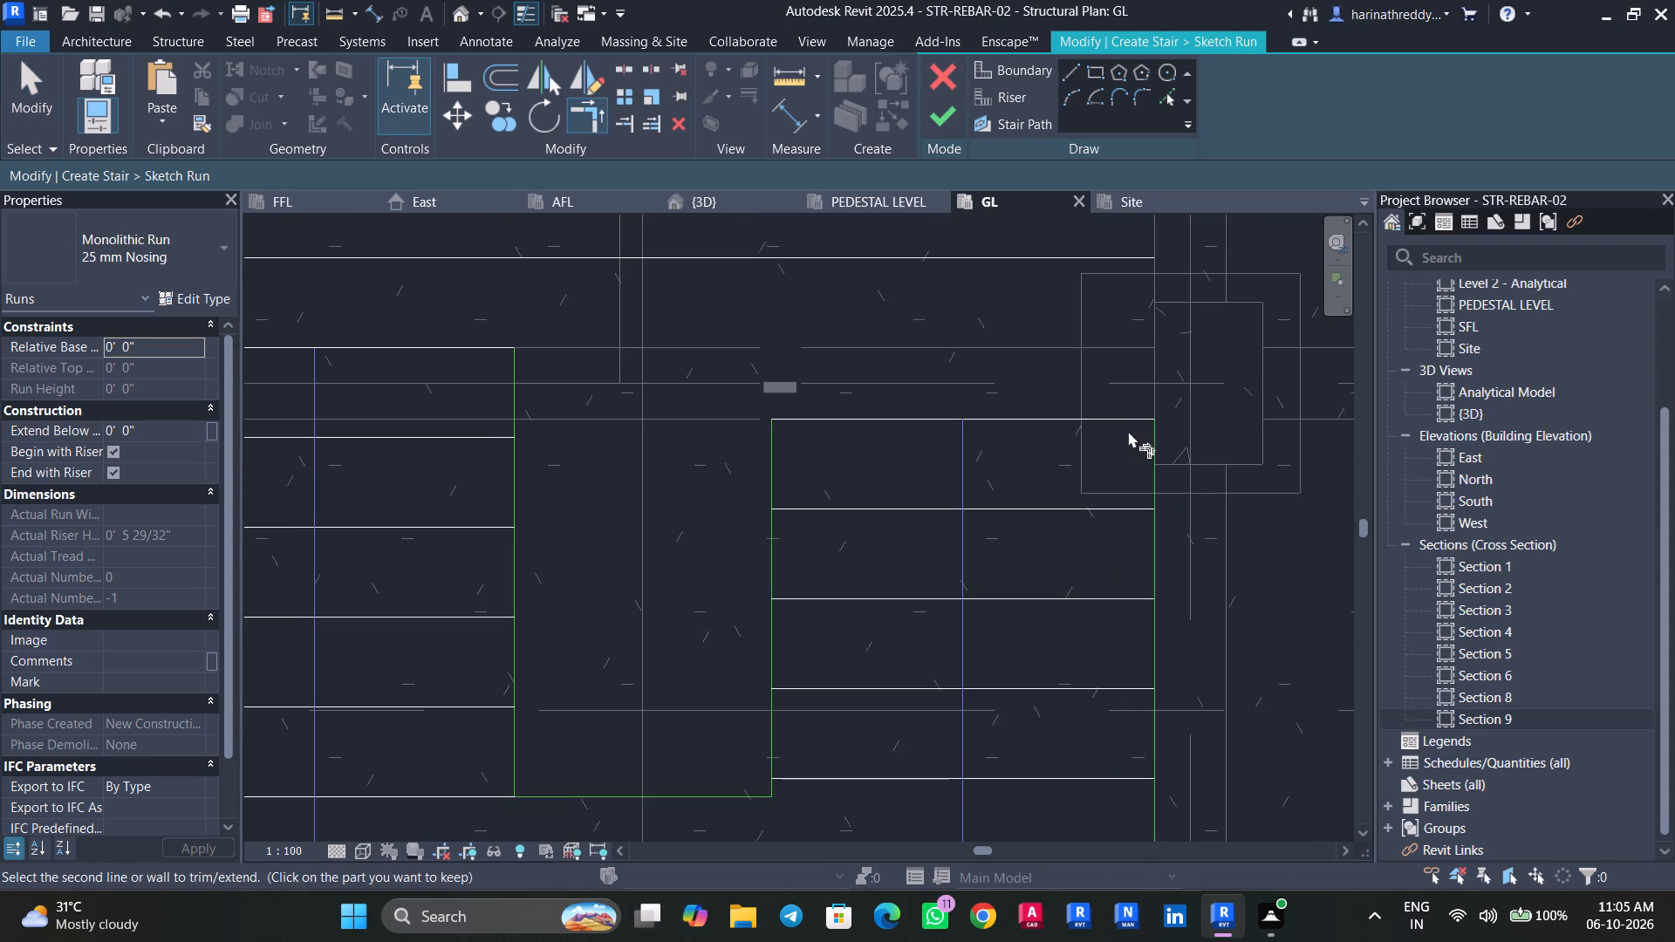
pyautogui.click(1130, 423)
pyautogui.click(767, 448)
pyautogui.click(798, 414)
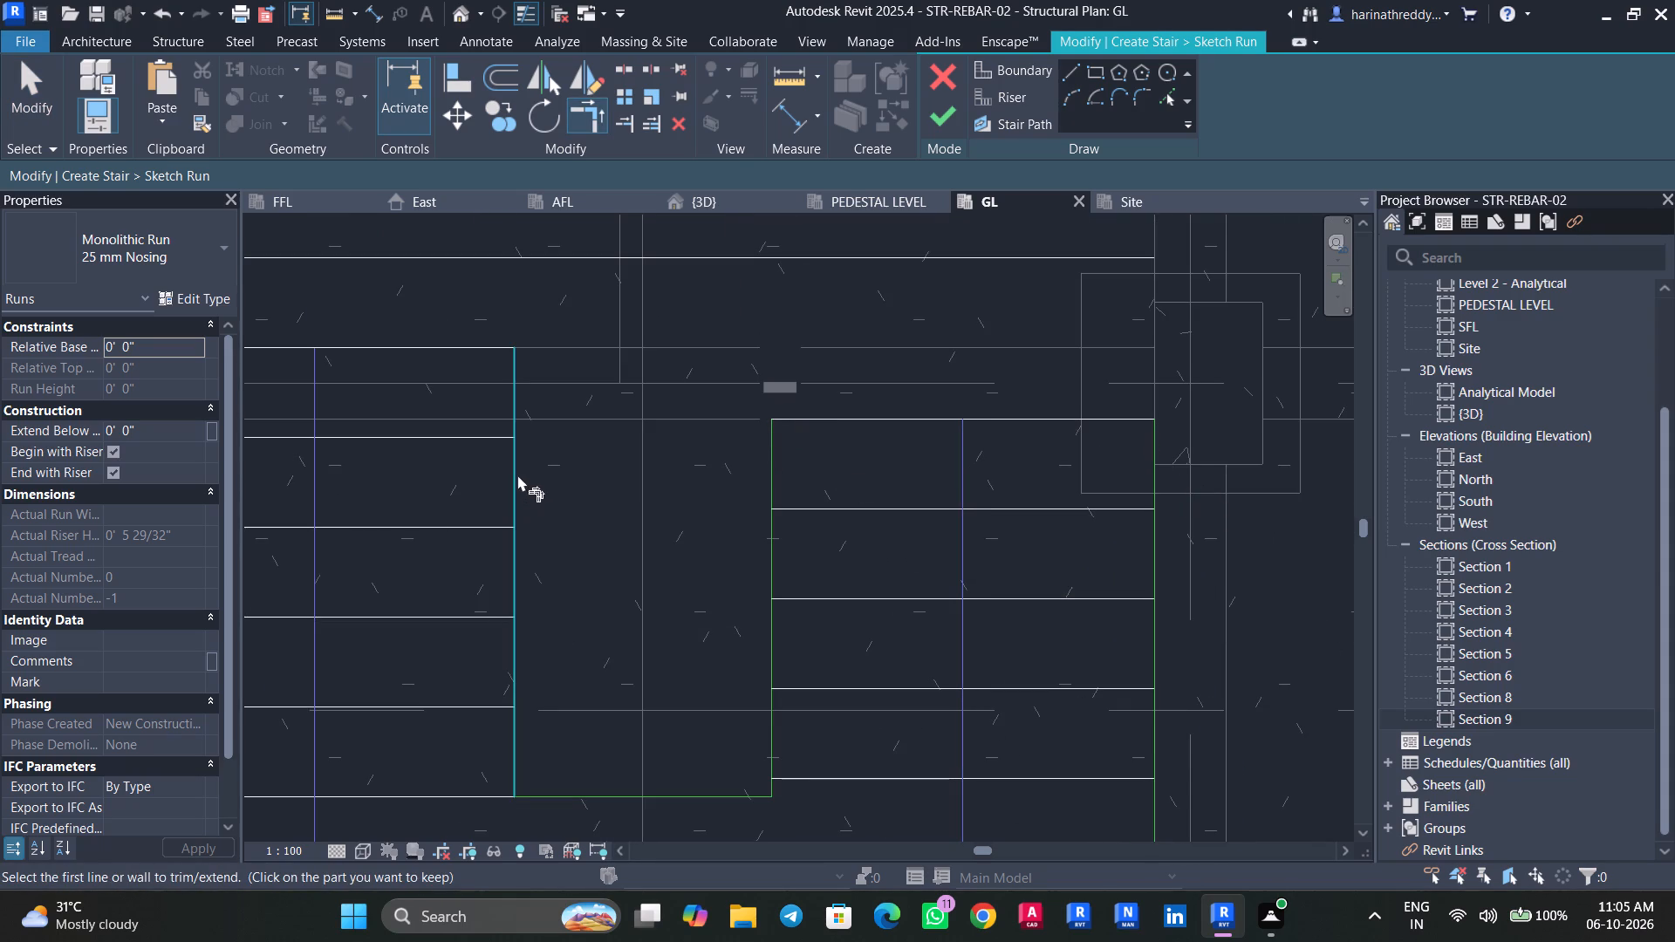
pyautogui.click(517, 474)
pyautogui.click(485, 340)
pyautogui.moveTo(643, 524); pyautogui.dragTo(1089, 584, button='middle')
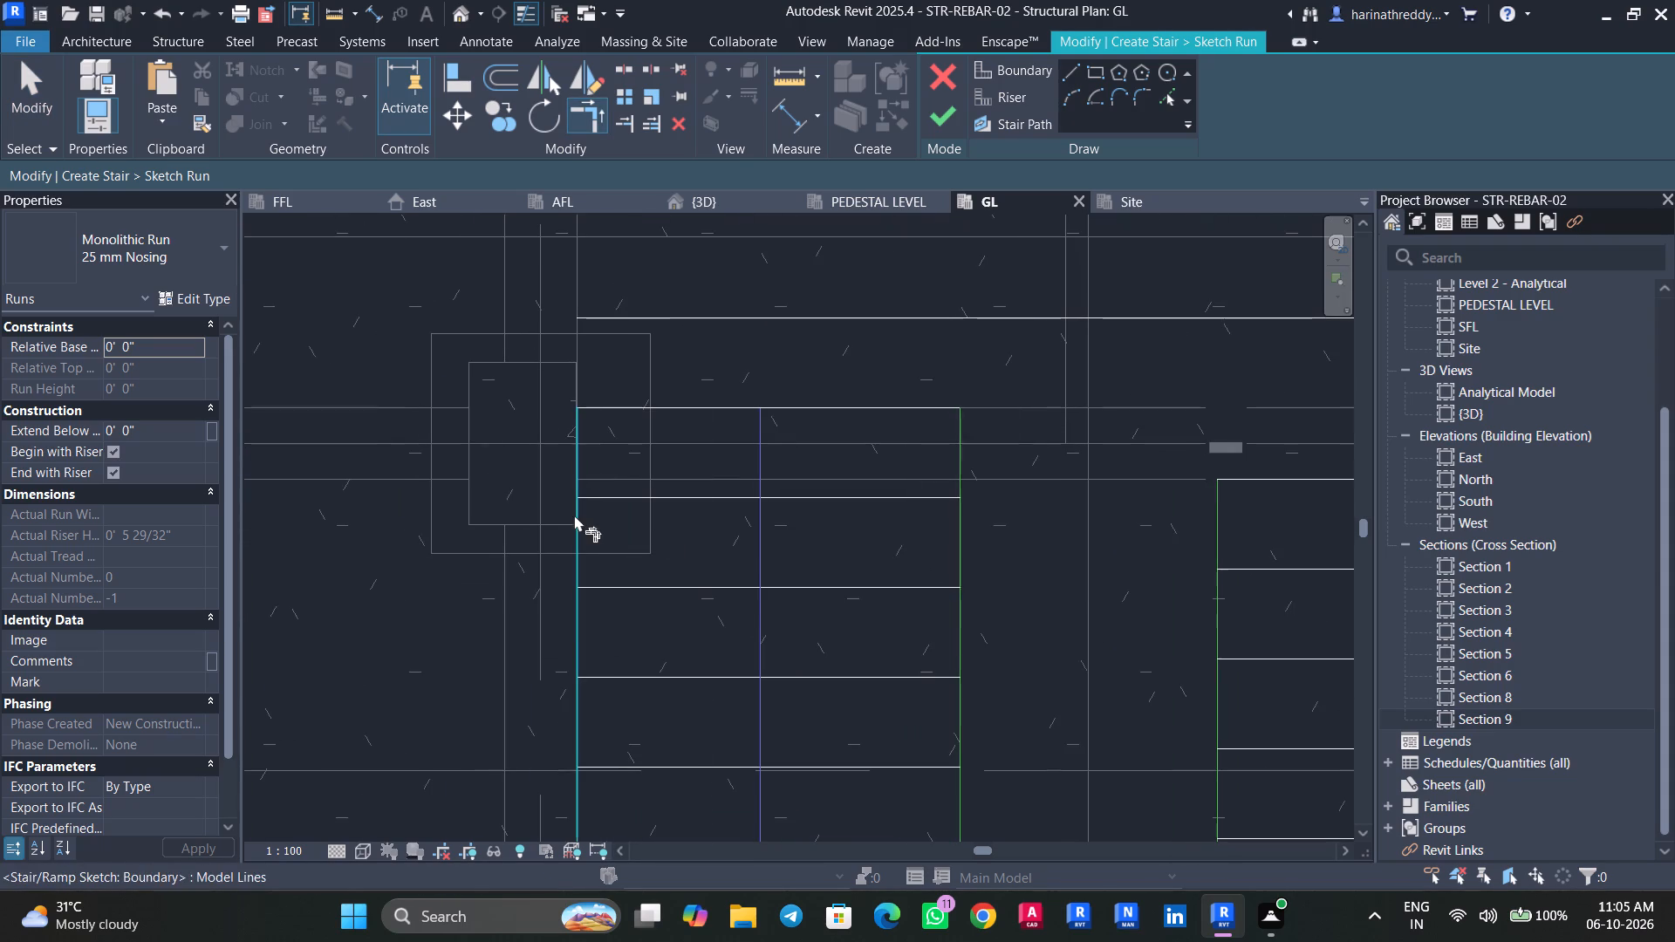
pyautogui.click(576, 512)
pyautogui.click(634, 403)
pyautogui.scroll(-1, 781, 633)
pyautogui.scroll(1, 781, 633)
pyautogui.scroll(-6, 781, 633)
pyautogui.moveTo(863, 753); pyautogui.dragTo(895, 590, button='middle')
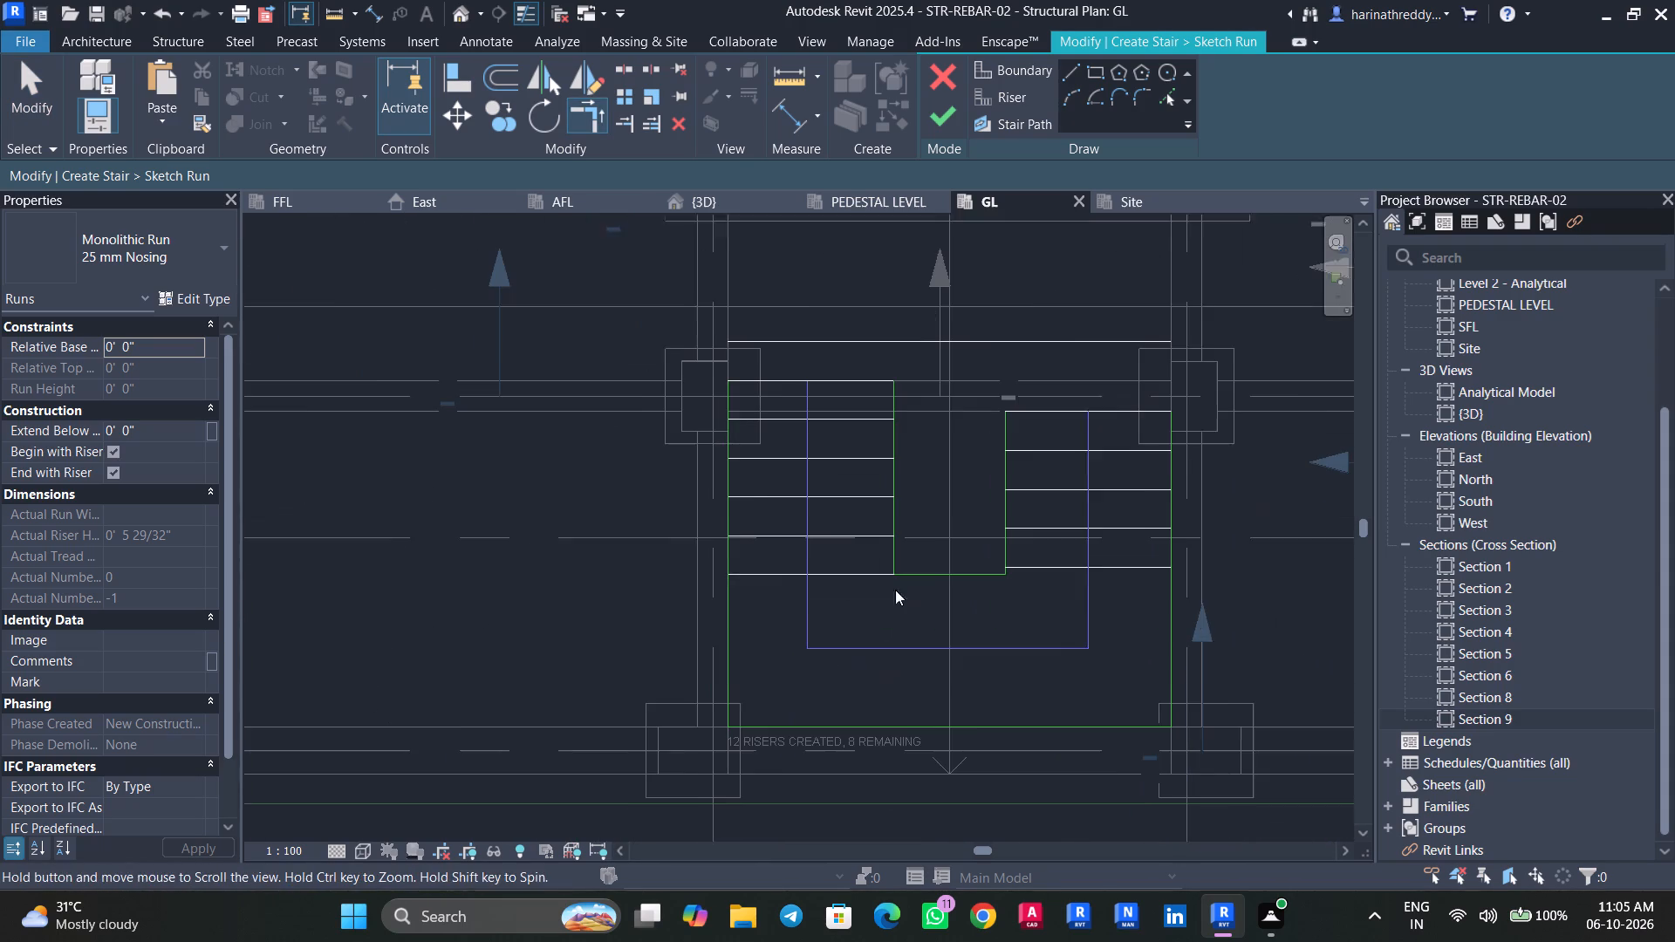
# Trim the left flight's outer side boundary line and the landing's outer edge to a corner.
pyautogui.moveTo(895, 590); pyautogui.dragTo(899, 588, button='middle')
pyautogui.click(723, 665)
pyautogui.click(827, 718)
pyautogui.press('Escape')
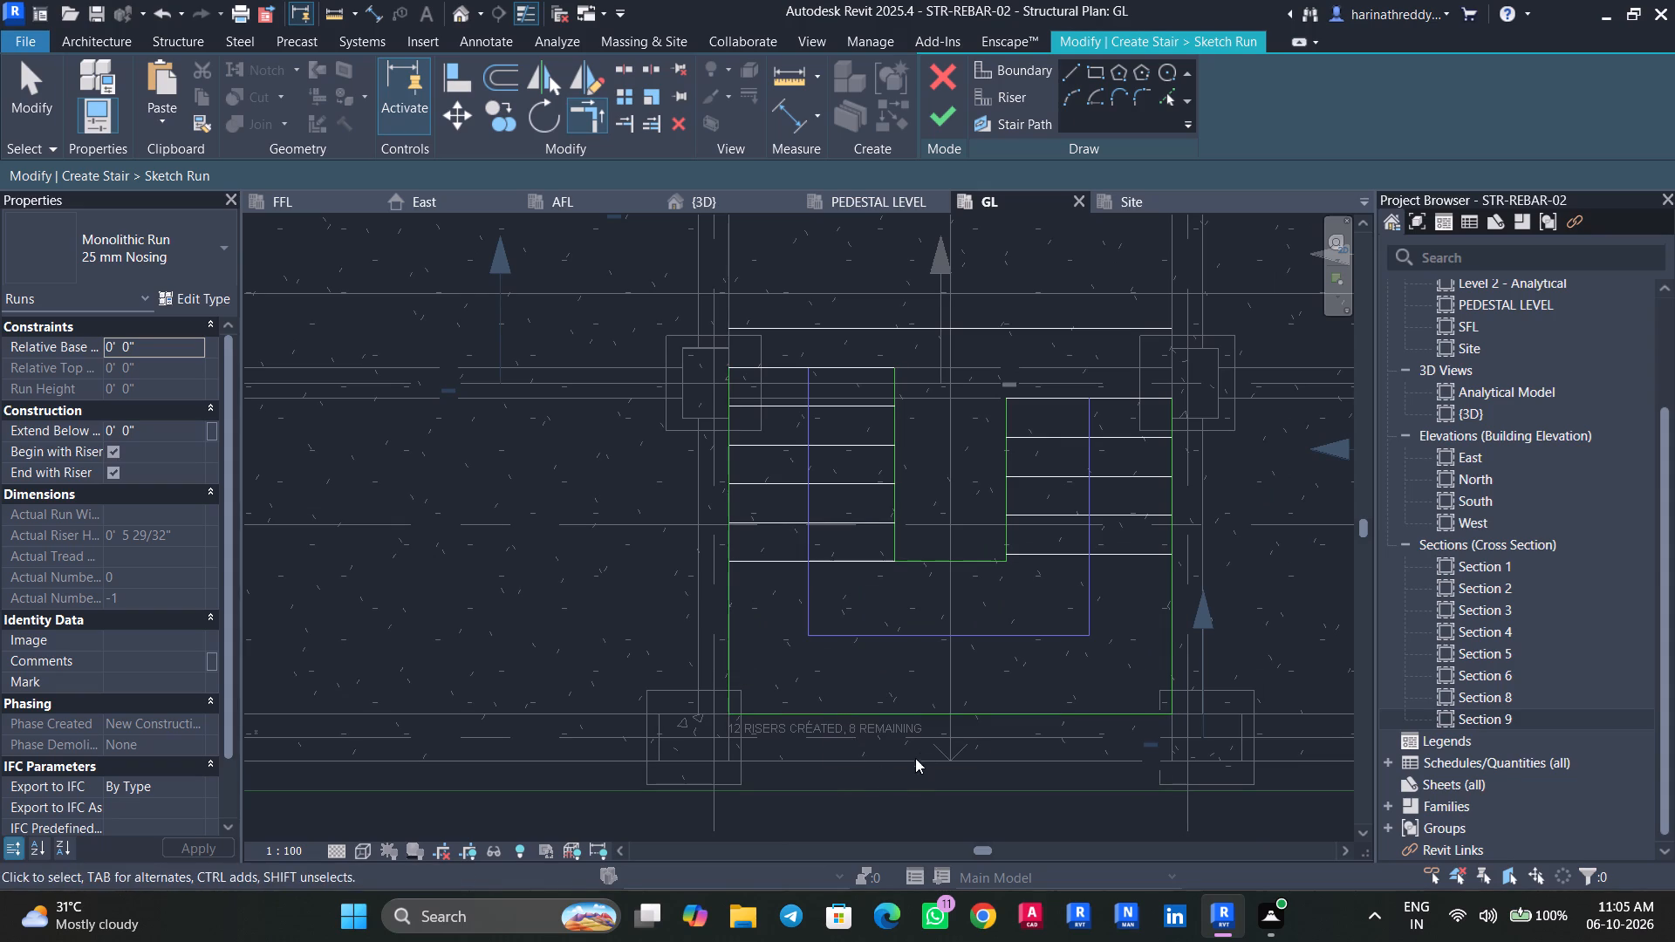
pyautogui.press('Escape')
pyautogui.press('Escape')
pyautogui.press('Escape')
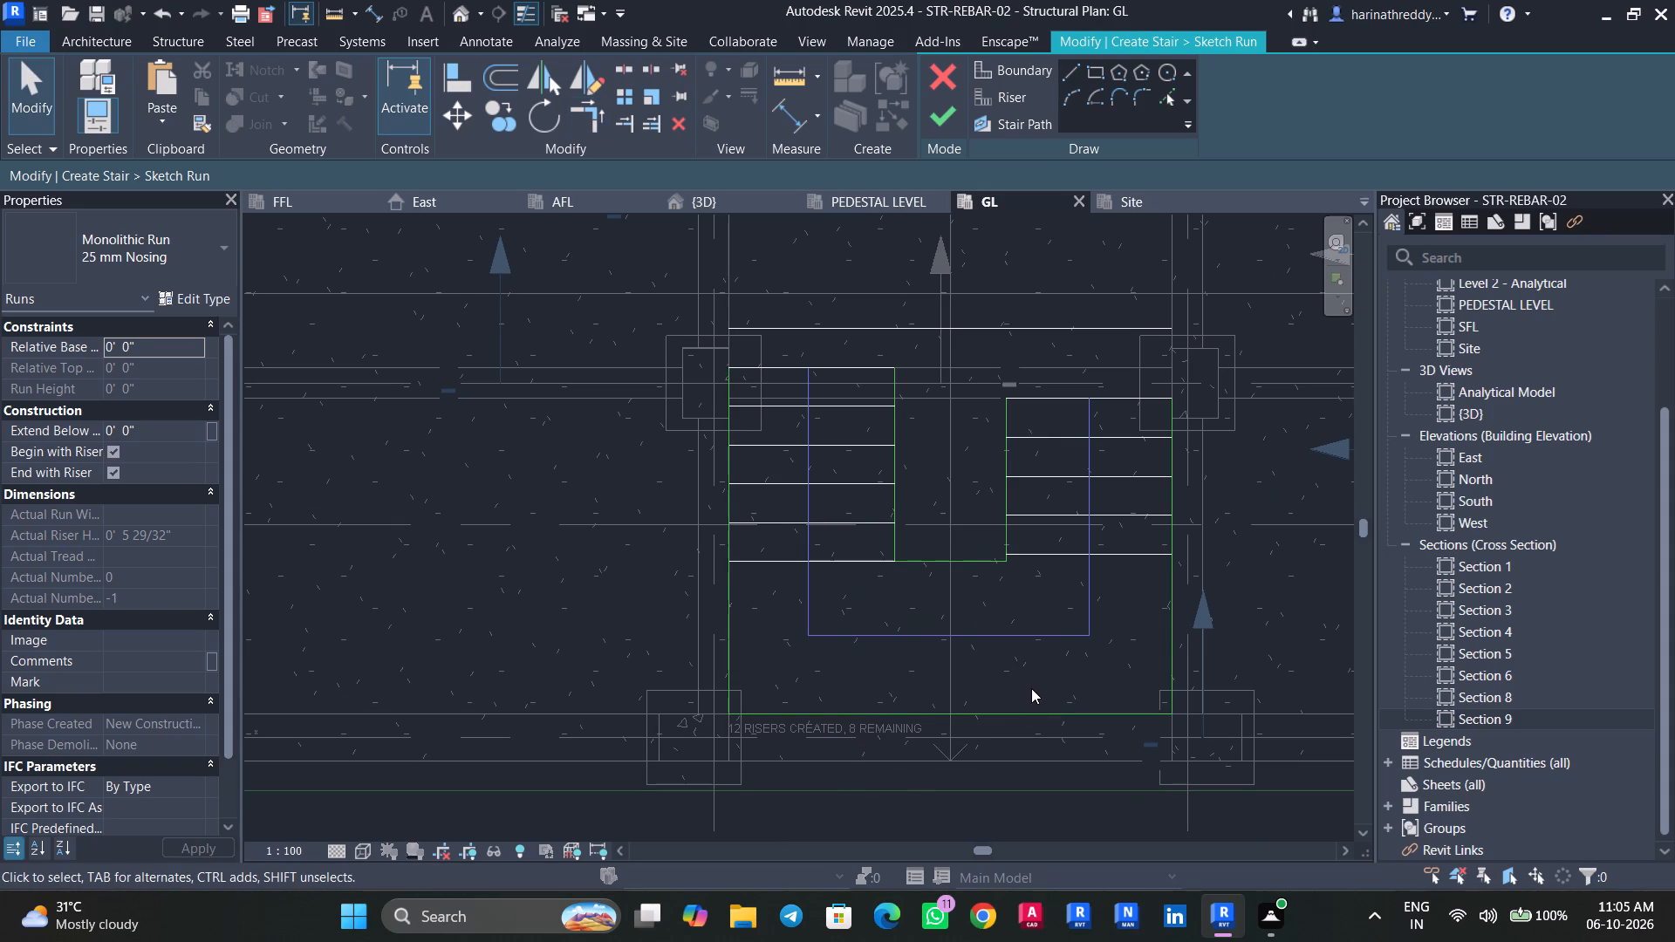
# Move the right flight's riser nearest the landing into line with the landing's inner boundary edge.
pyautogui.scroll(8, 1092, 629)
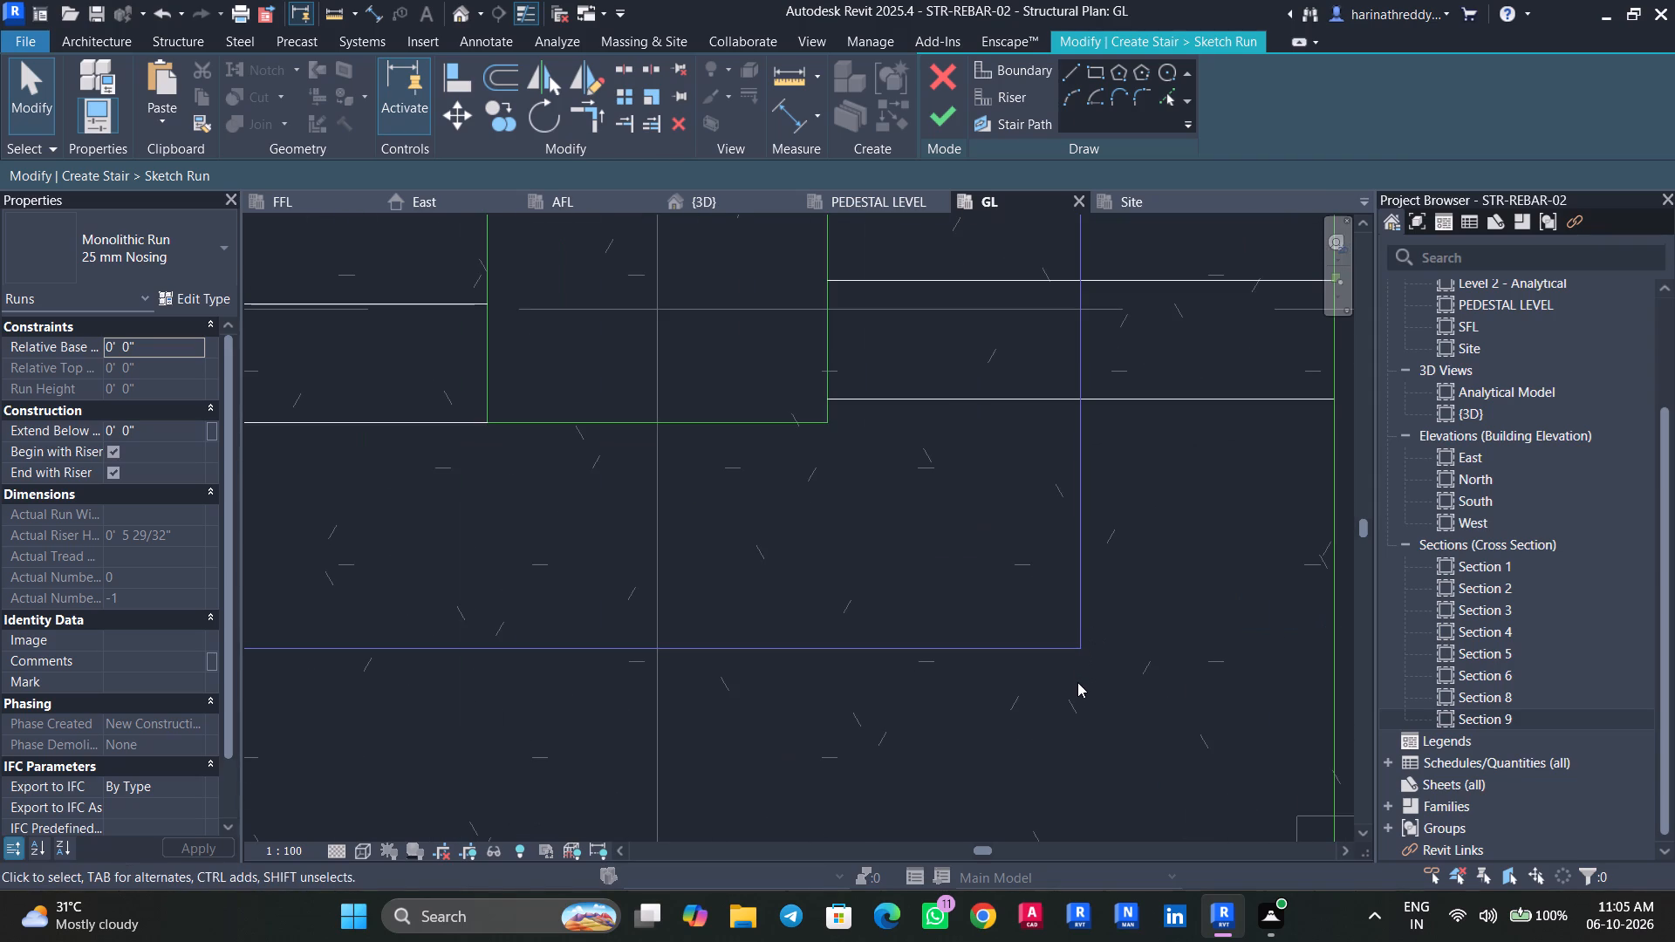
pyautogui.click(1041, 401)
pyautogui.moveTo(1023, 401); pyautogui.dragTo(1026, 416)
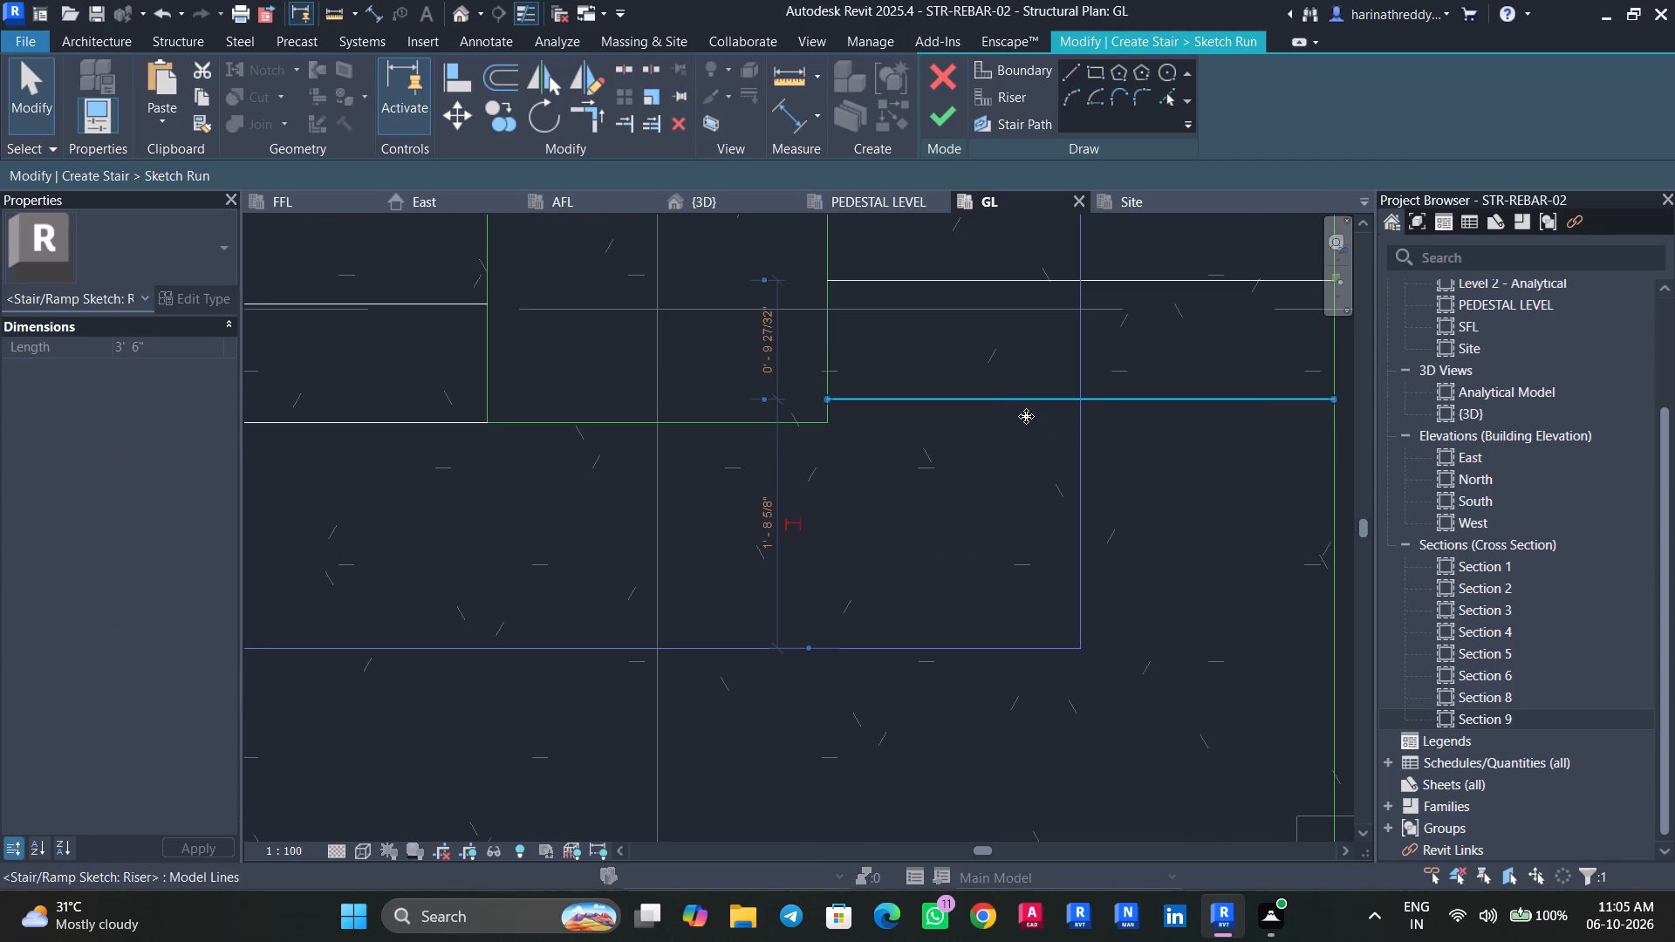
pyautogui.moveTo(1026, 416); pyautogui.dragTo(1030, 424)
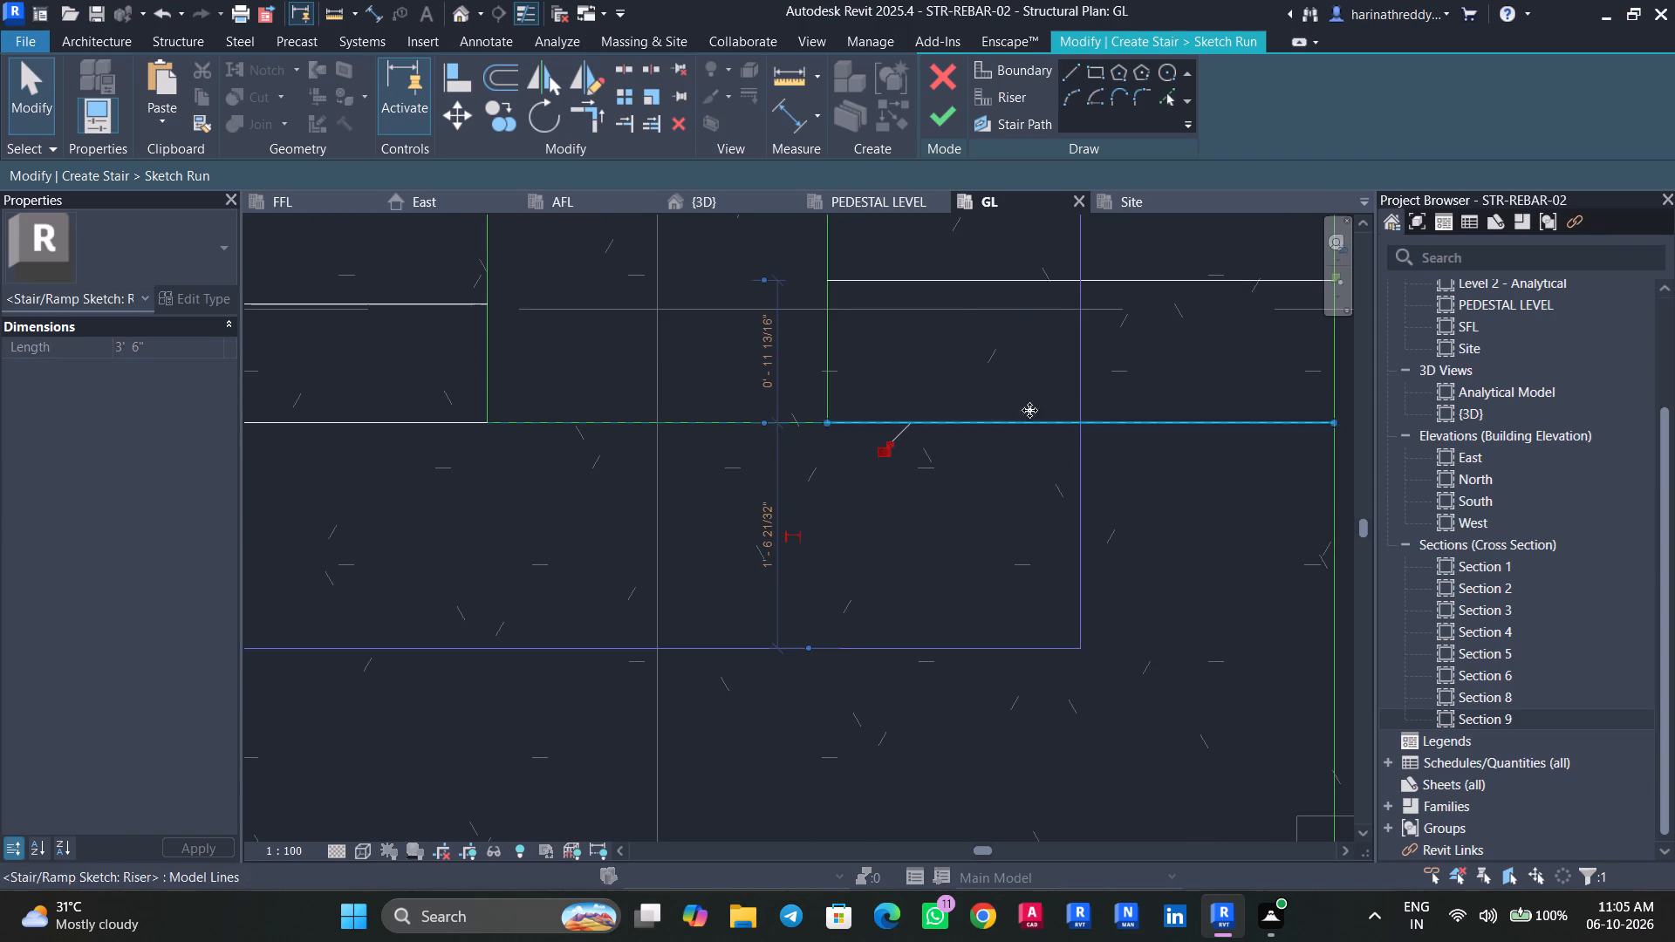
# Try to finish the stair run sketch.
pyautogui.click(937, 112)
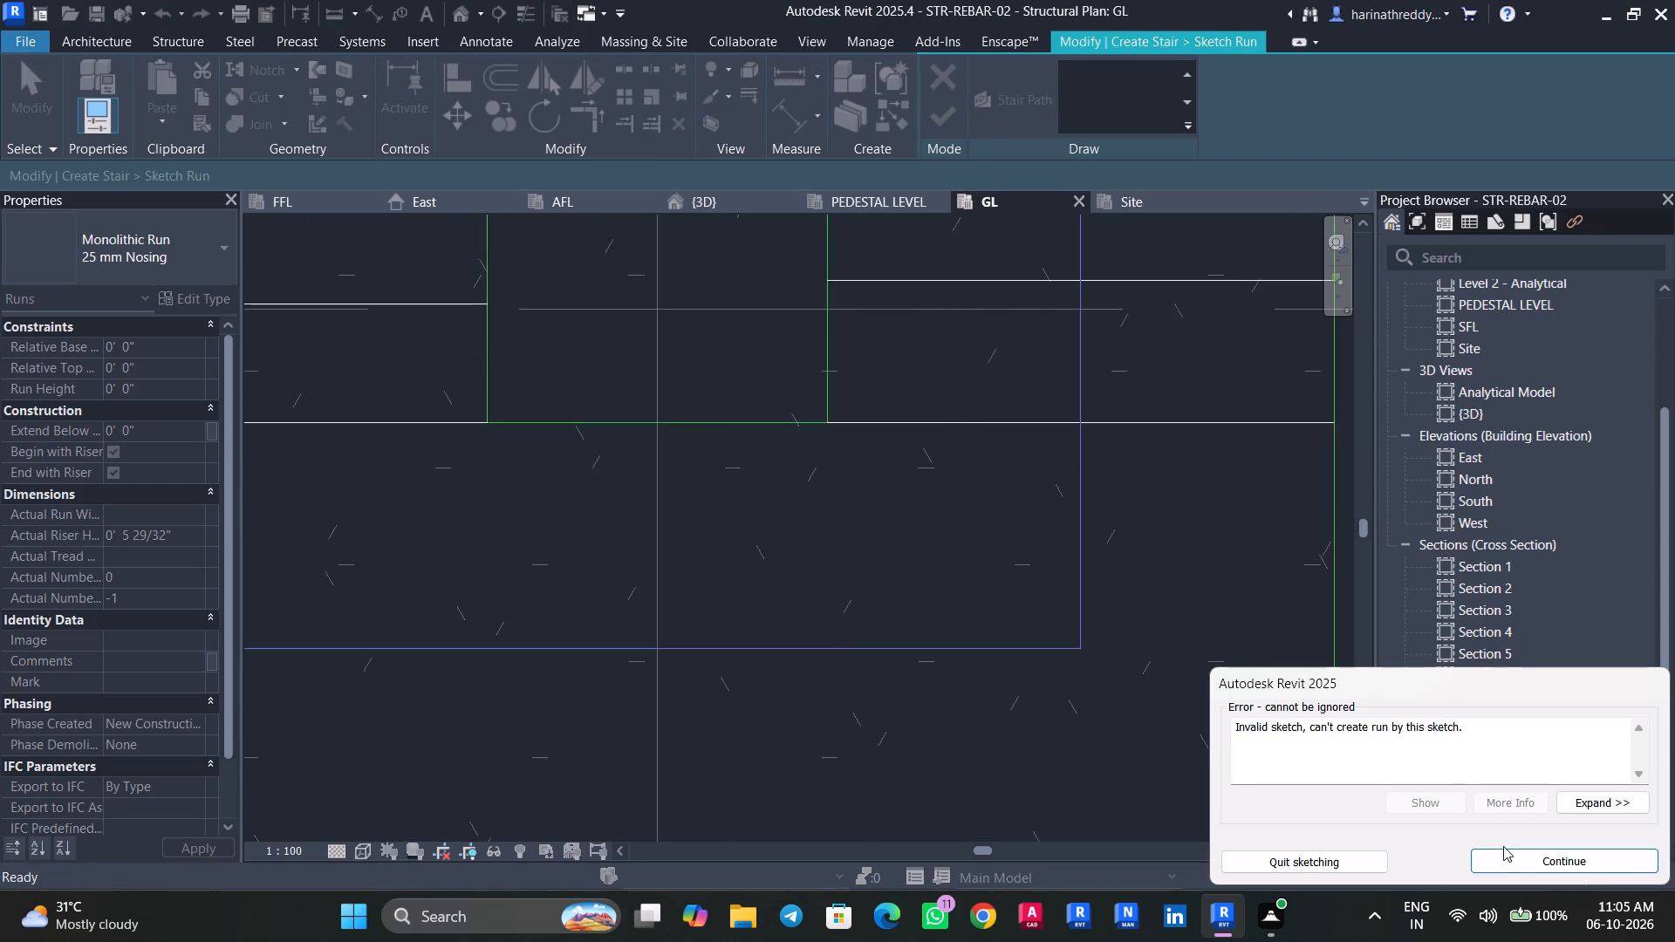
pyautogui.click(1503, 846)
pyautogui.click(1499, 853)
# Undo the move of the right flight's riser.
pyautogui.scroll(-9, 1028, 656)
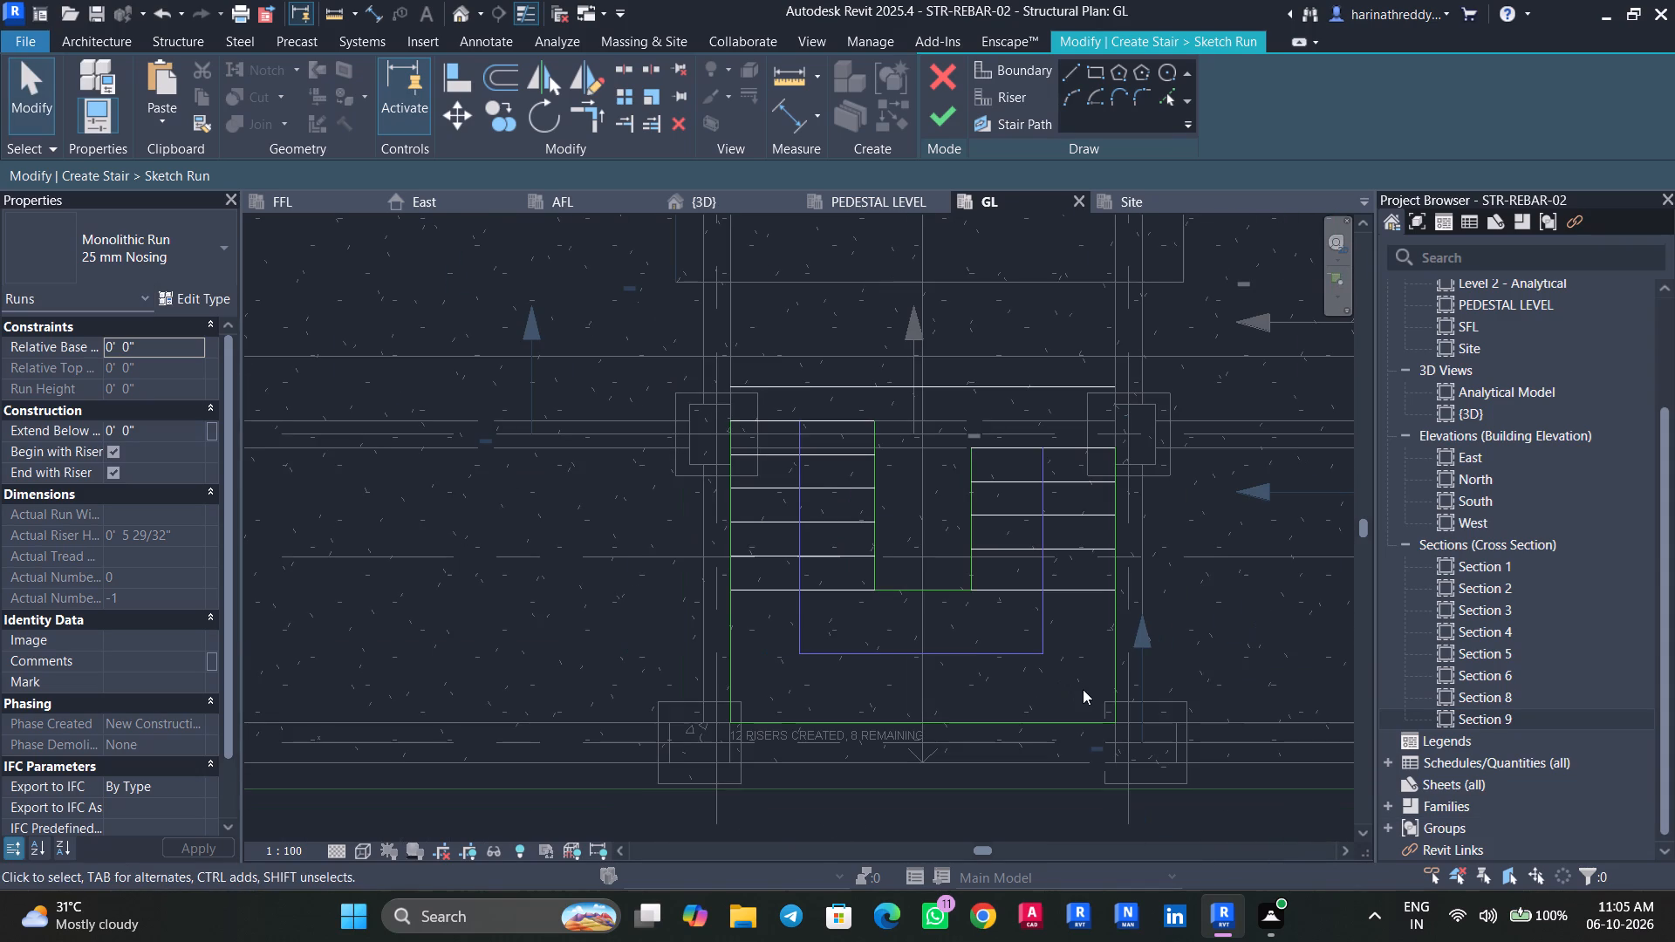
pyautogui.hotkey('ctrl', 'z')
# Delete the stray full-width riser line lying beyond the open ends of both flights.
pyautogui.moveTo(868, 447); pyautogui.dragTo(925, 683, button='middle')
pyautogui.scroll(-6, 926, 683)
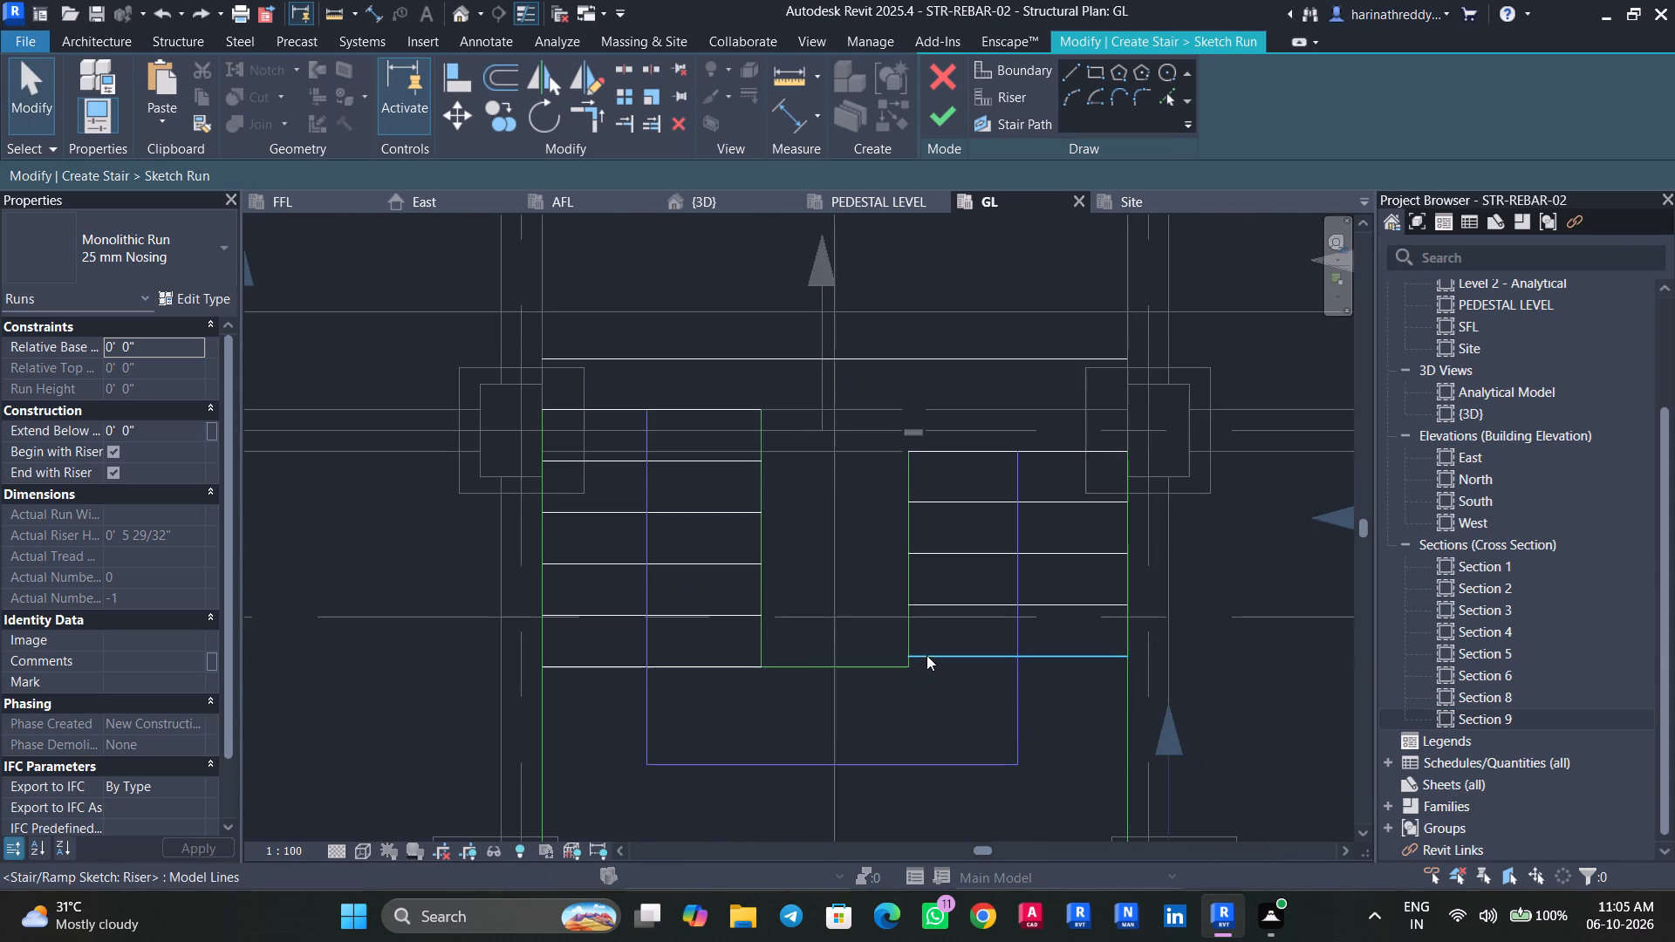
pyautogui.click(729, 412)
pyautogui.scroll(4, 735, 440)
pyautogui.press('Escape')
pyautogui.press('Escape')
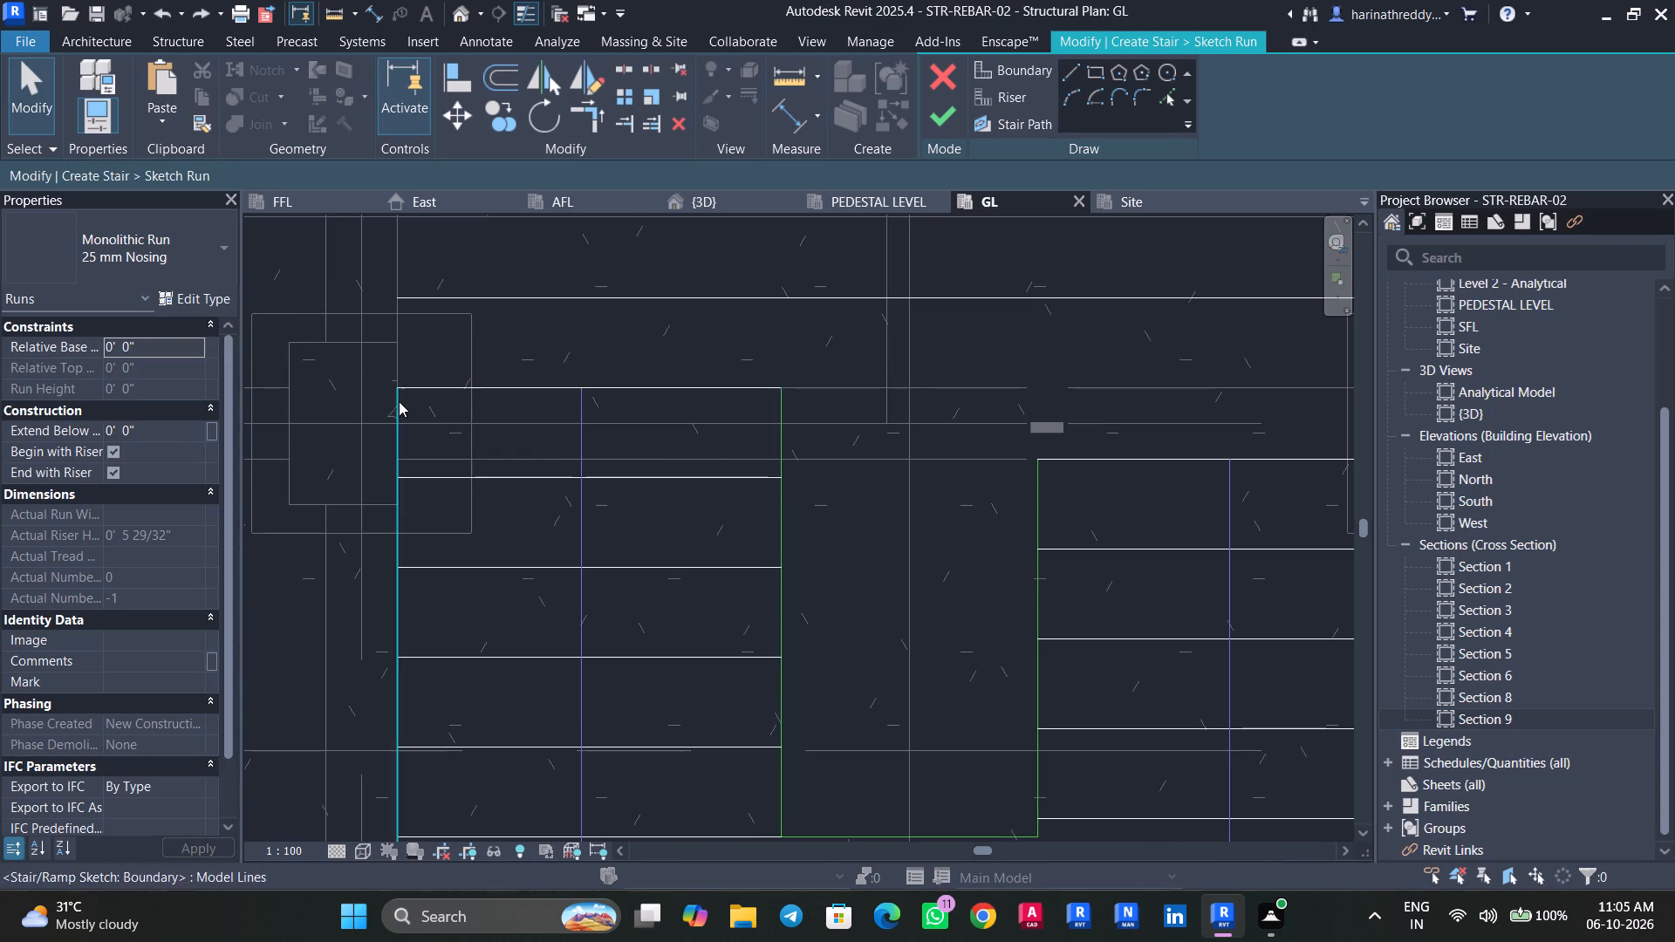
pyautogui.click(597, 312)
pyautogui.click(602, 303)
pyautogui.scroll(-6, 643, 361)
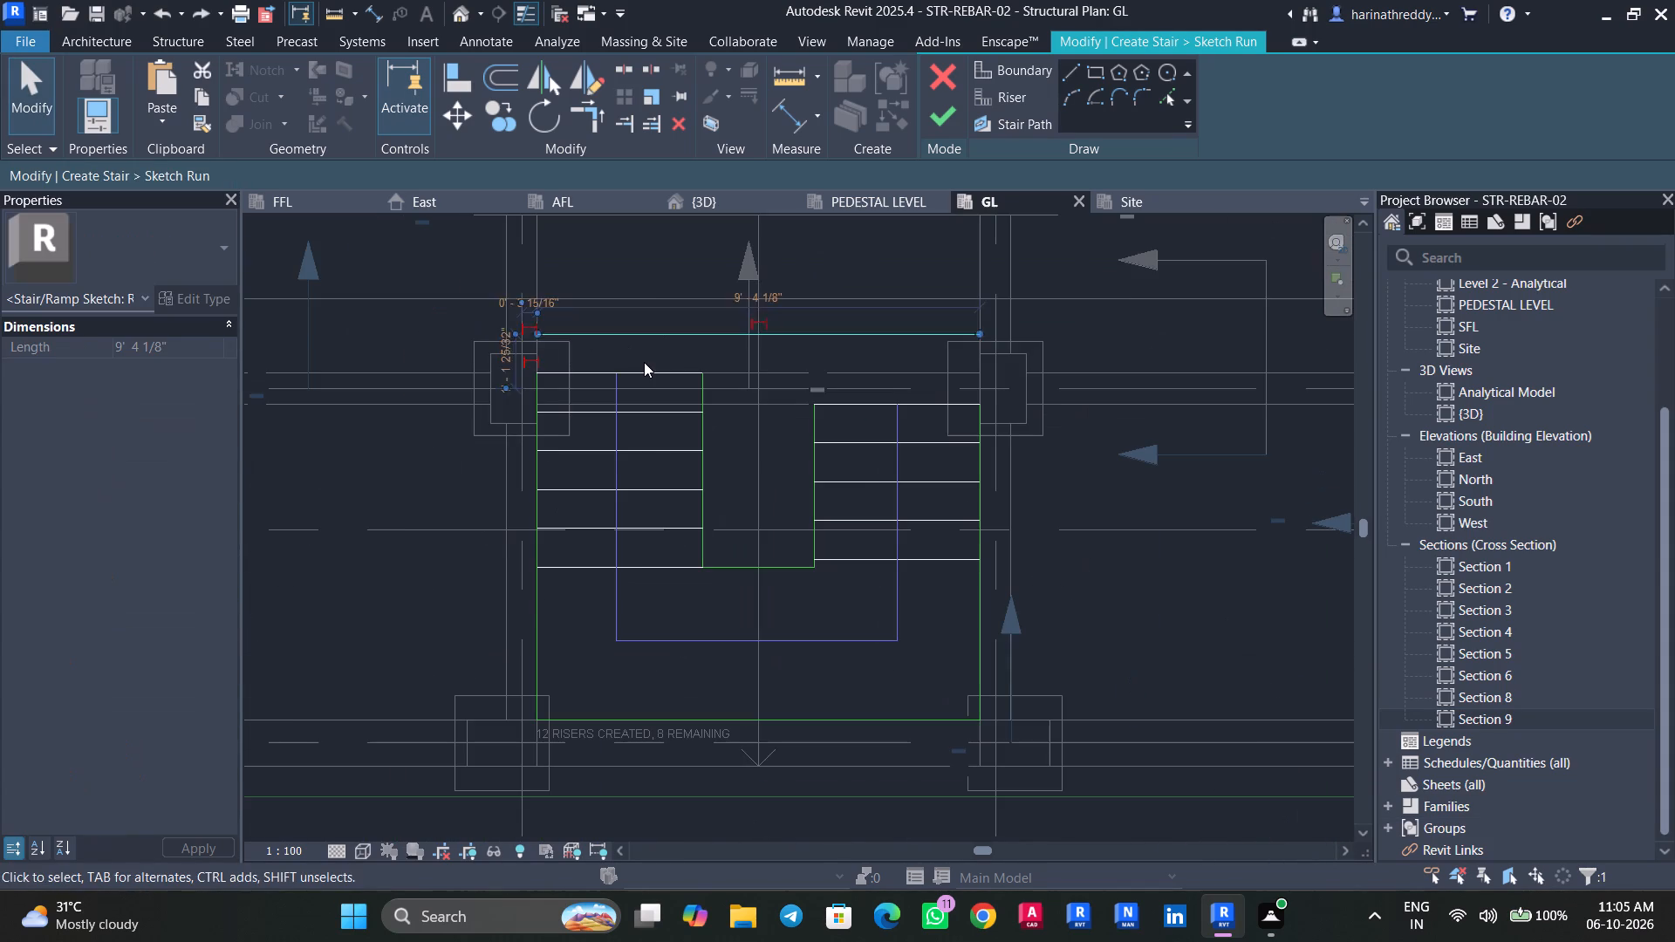
pyautogui.press('Delete')
# Finish the run sketch and complete the cast-in-place stair with the 3D view open.
pyautogui.click(949, 115)
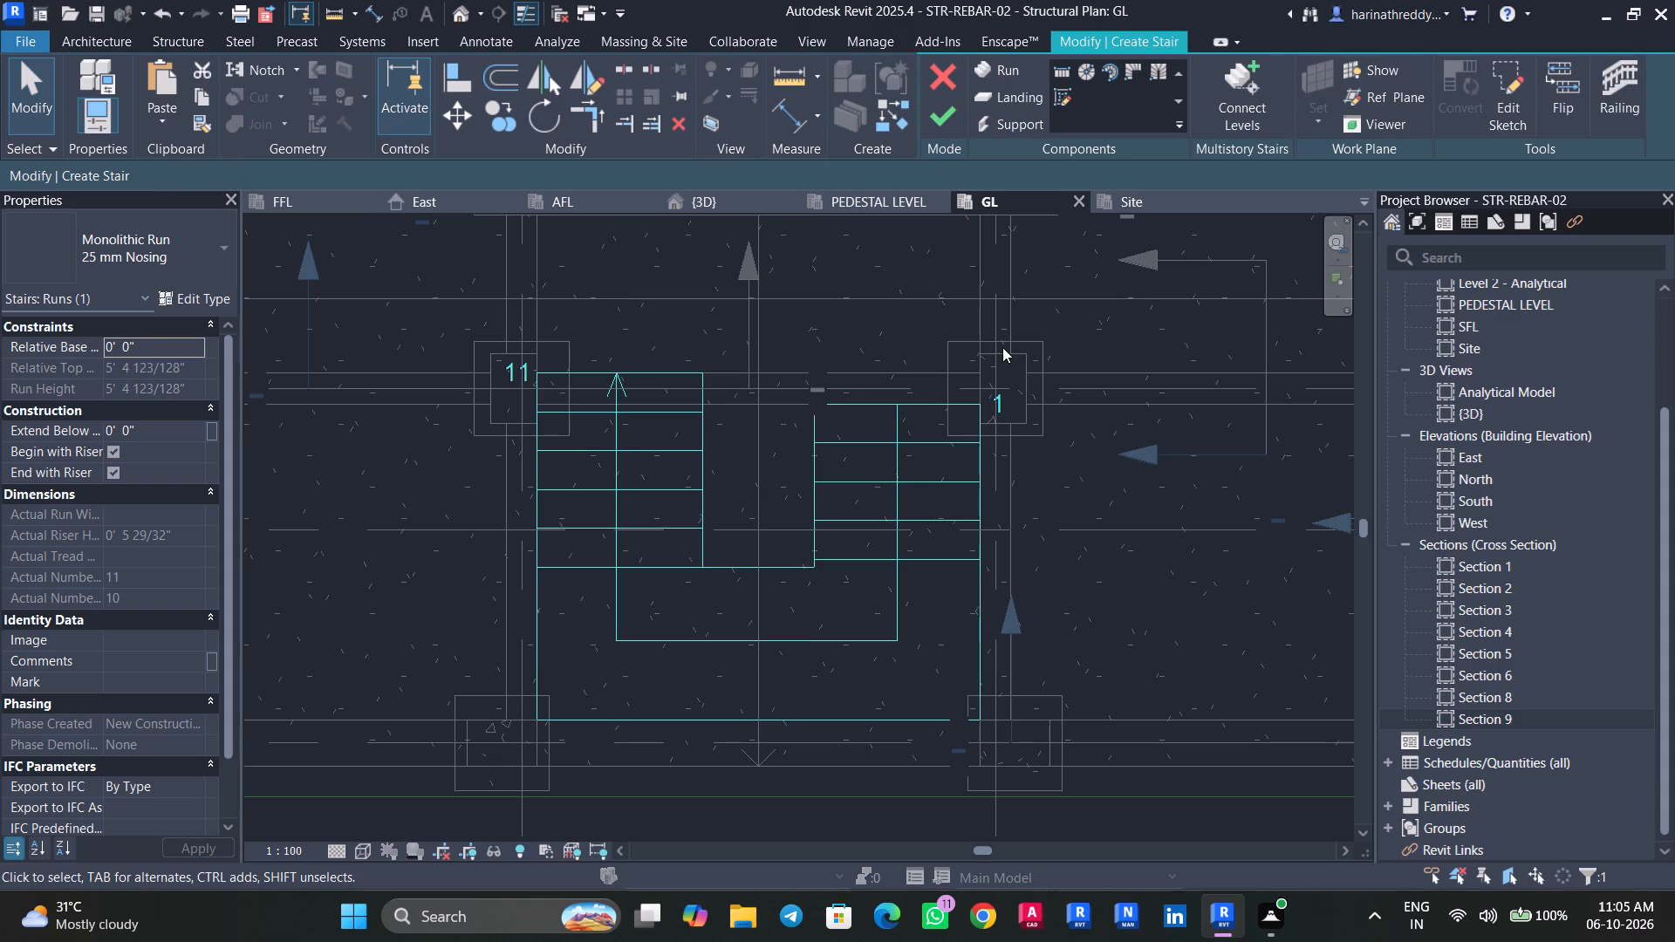
pyautogui.click(459, 14)
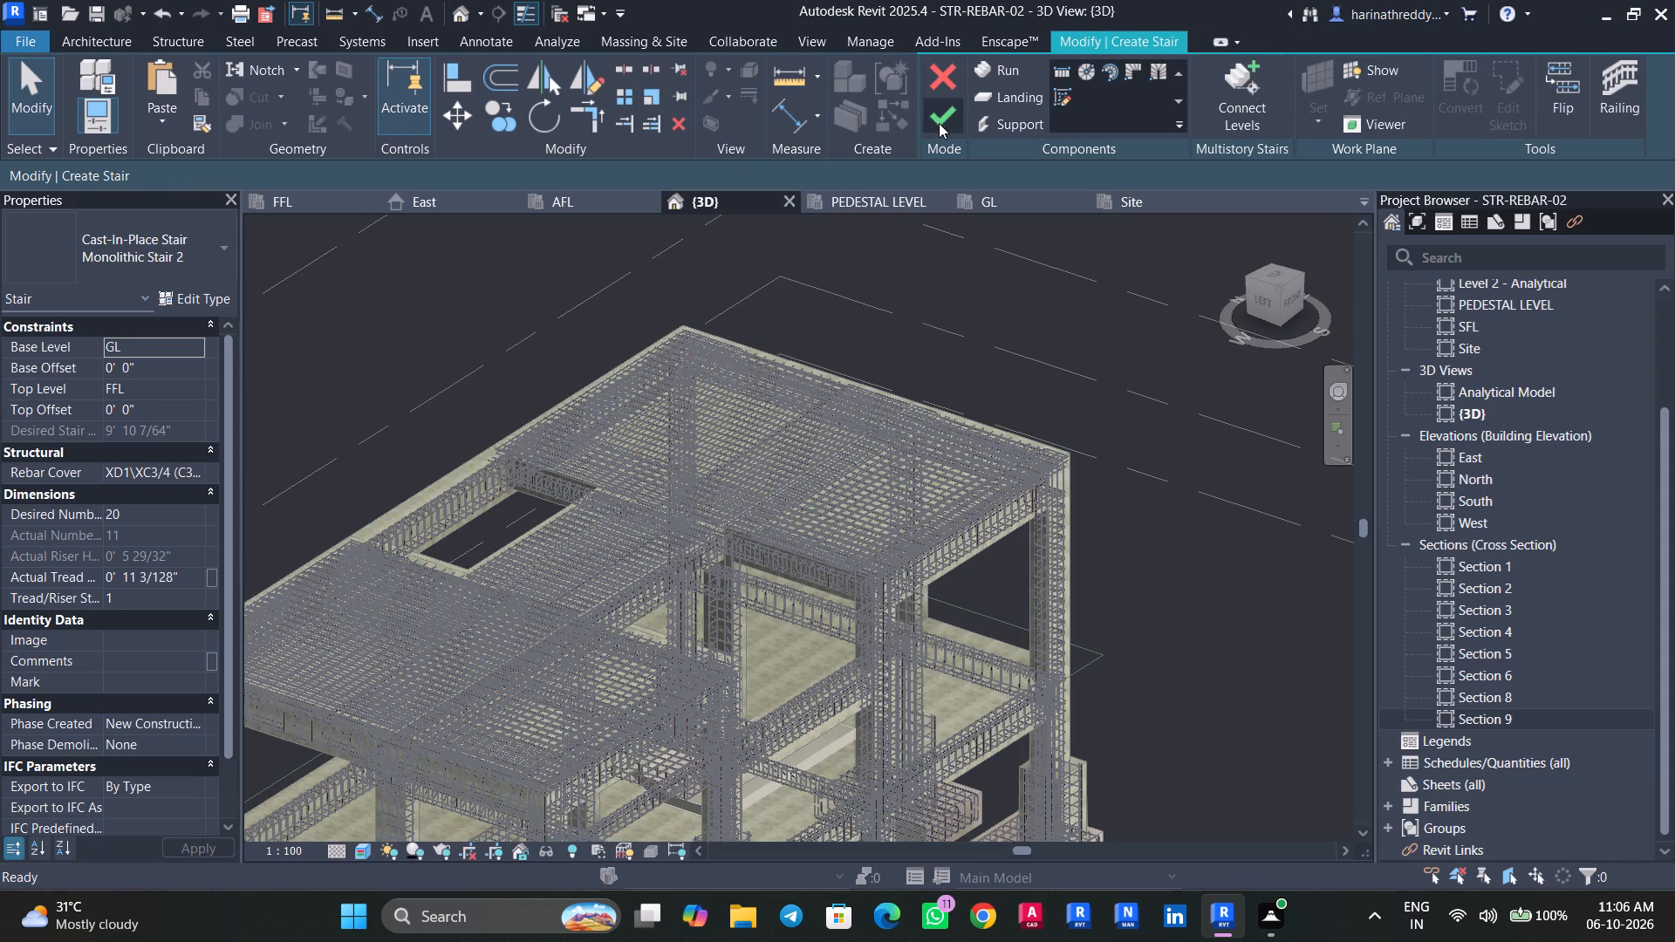
pyautogui.click(939, 123)
# Delete both 900mm railings from the inner and outer sides of the new stair.
pyautogui.keyDown('shift'); pyautogui.moveTo(1177, 657); pyautogui.dragTo(985, 719, button='middle'); pyautogui.keyUp('shift')
pyautogui.keyDown('shift'); pyautogui.moveTo(956, 693); pyautogui.dragTo(899, 731, button='middle'); pyautogui.keyUp('shift')
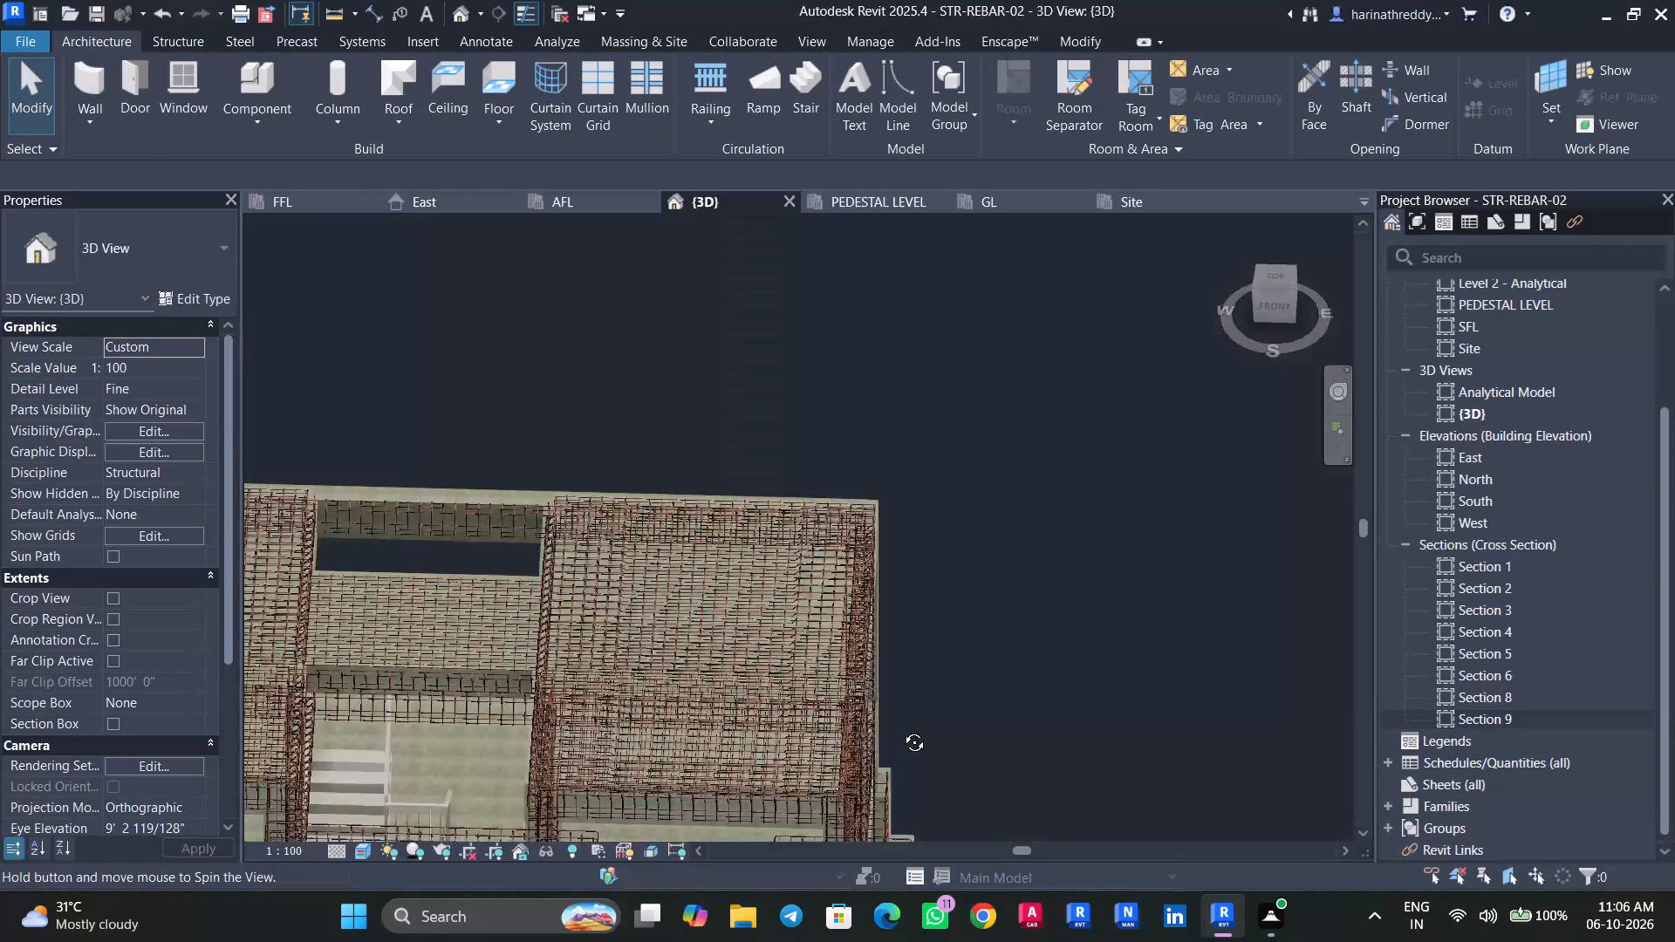
pyautogui.keyDown('shift'); pyautogui.moveTo(899, 731); pyautogui.dragTo(872, 744, button='middle'); pyautogui.keyUp('shift')
pyautogui.moveTo(872, 498); pyautogui.dragTo(1165, 245, button='middle')
pyautogui.scroll(8, 504, 548)
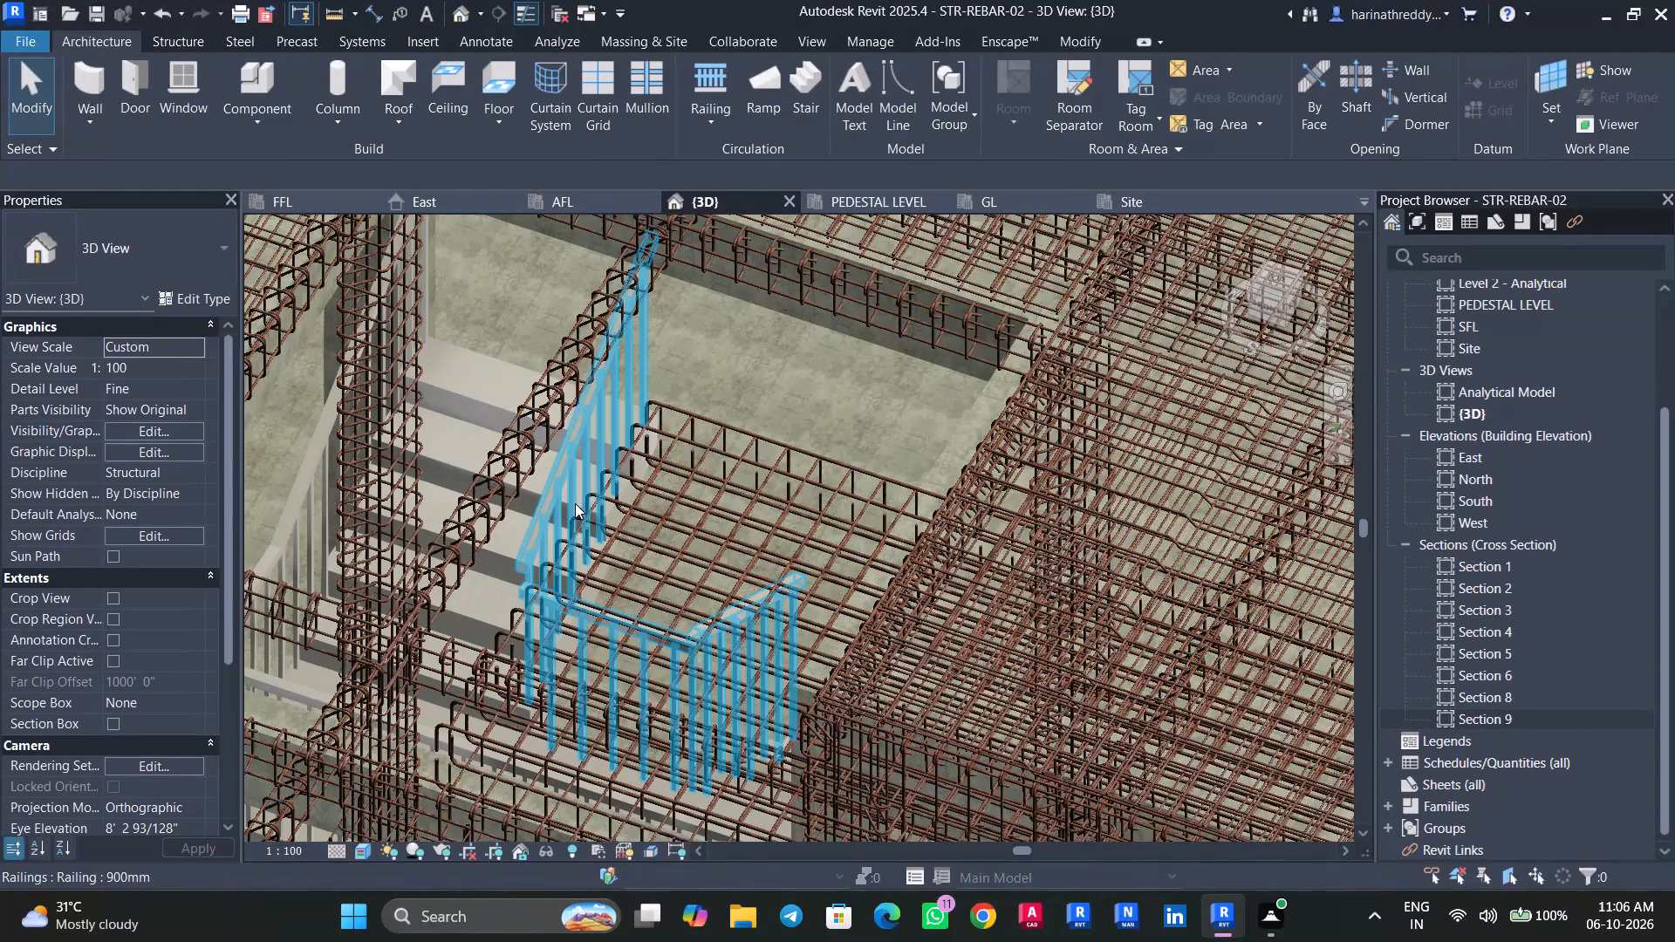
pyautogui.click(575, 502)
pyautogui.press('Delete')
pyautogui.click(344, 413)
pyautogui.press('Delete')
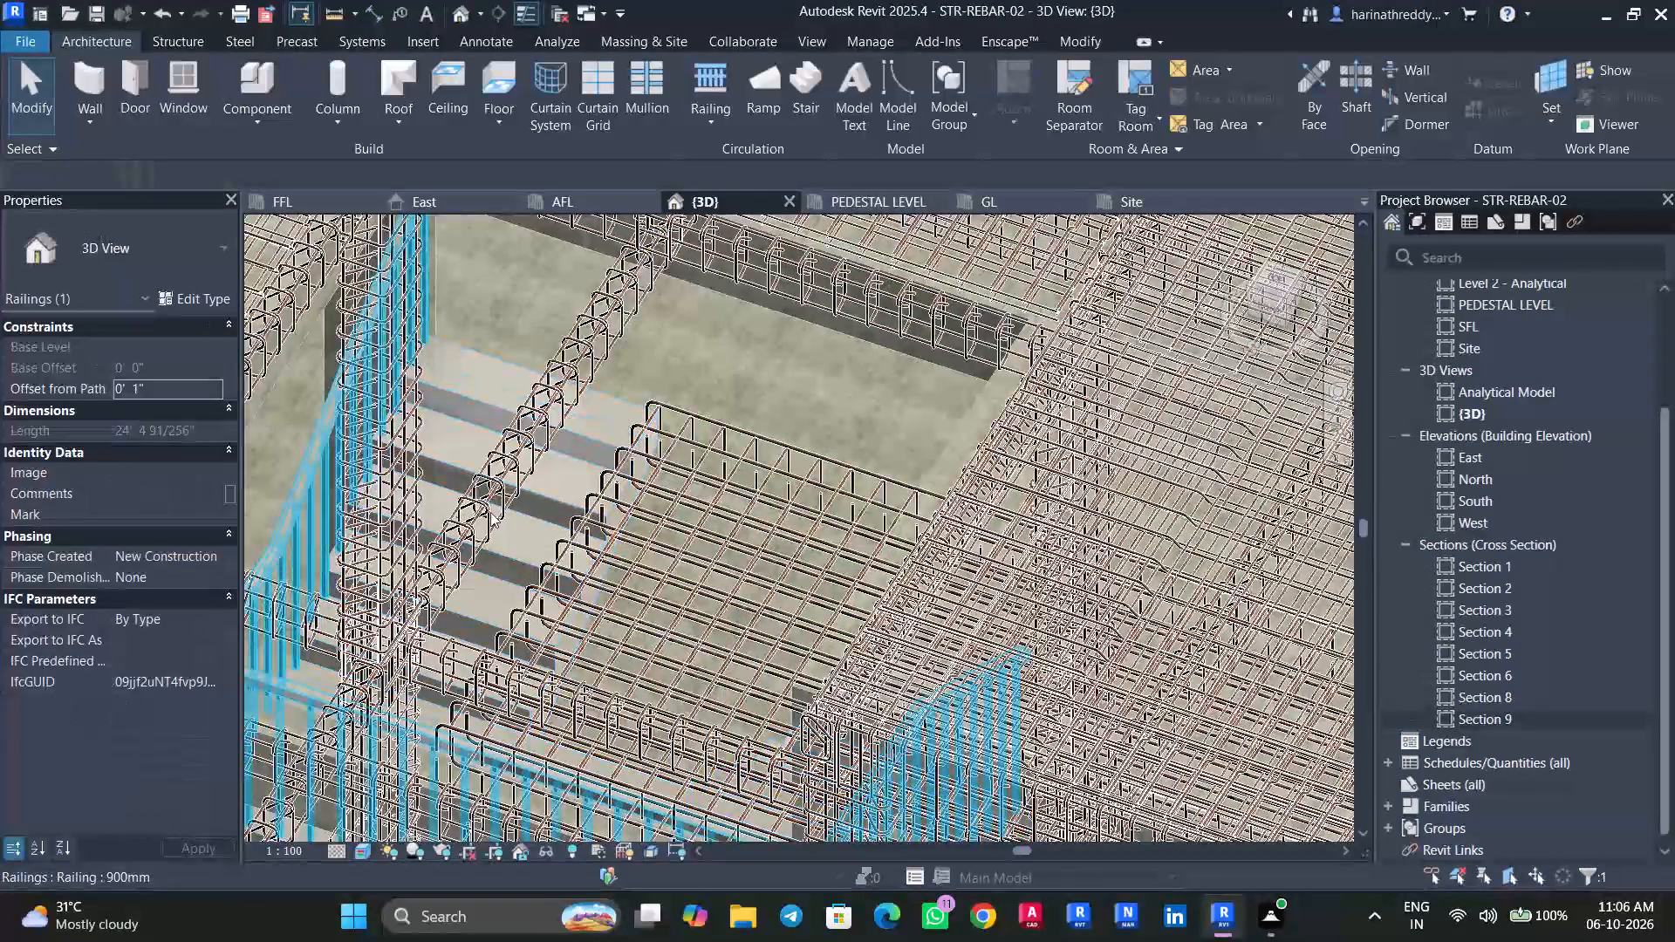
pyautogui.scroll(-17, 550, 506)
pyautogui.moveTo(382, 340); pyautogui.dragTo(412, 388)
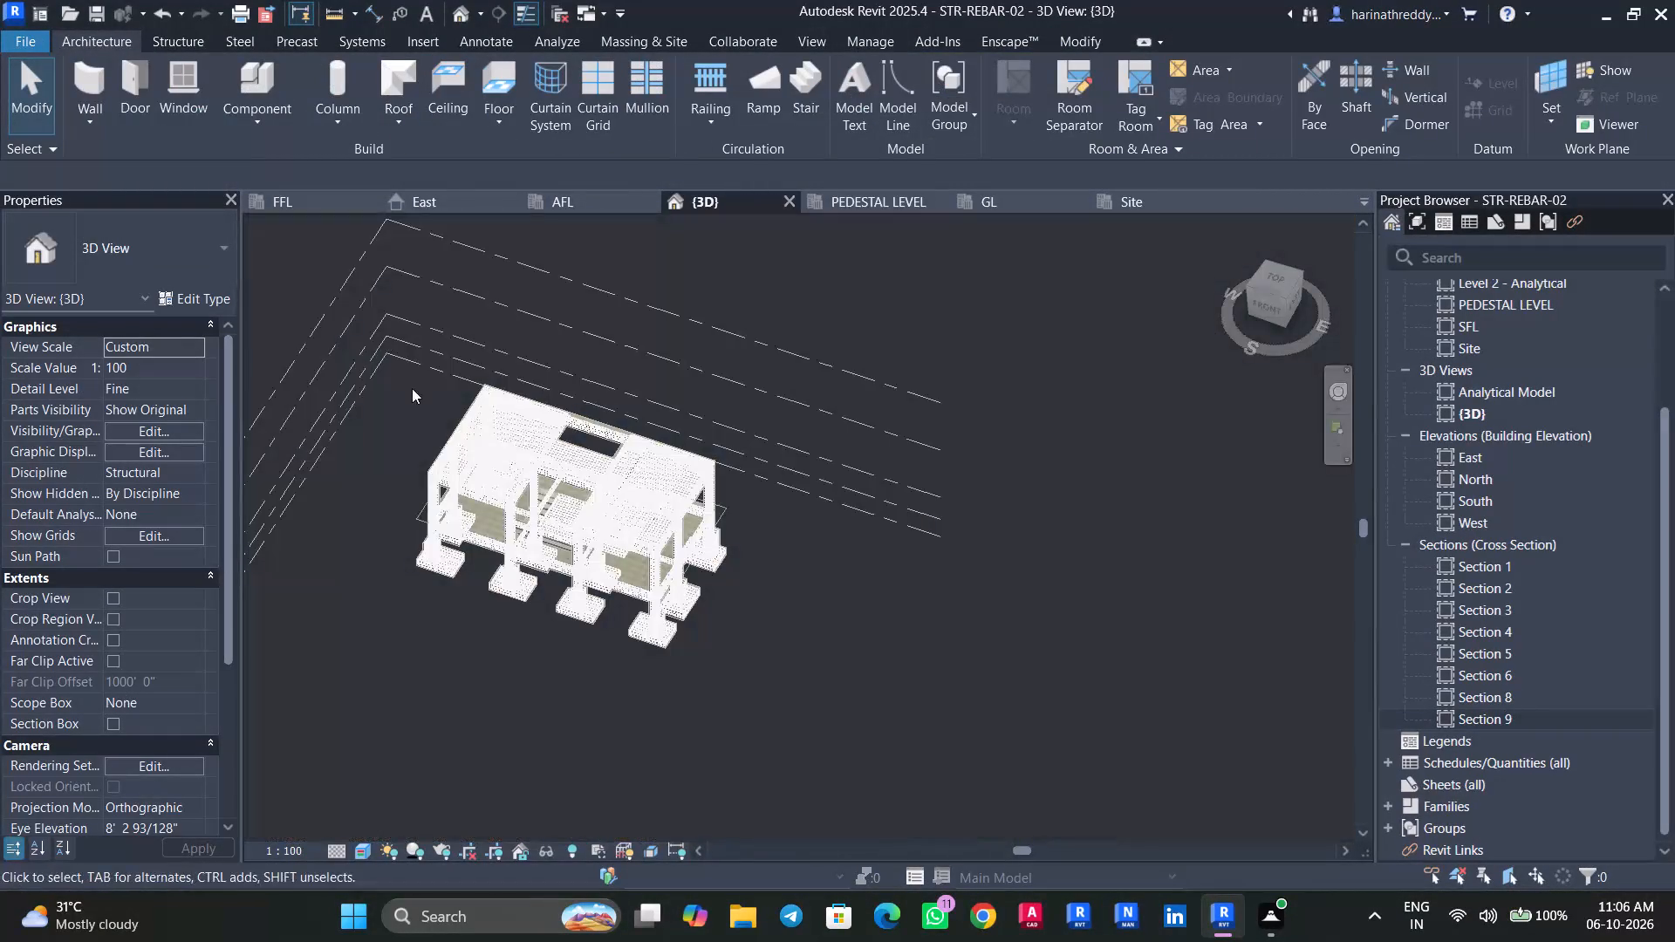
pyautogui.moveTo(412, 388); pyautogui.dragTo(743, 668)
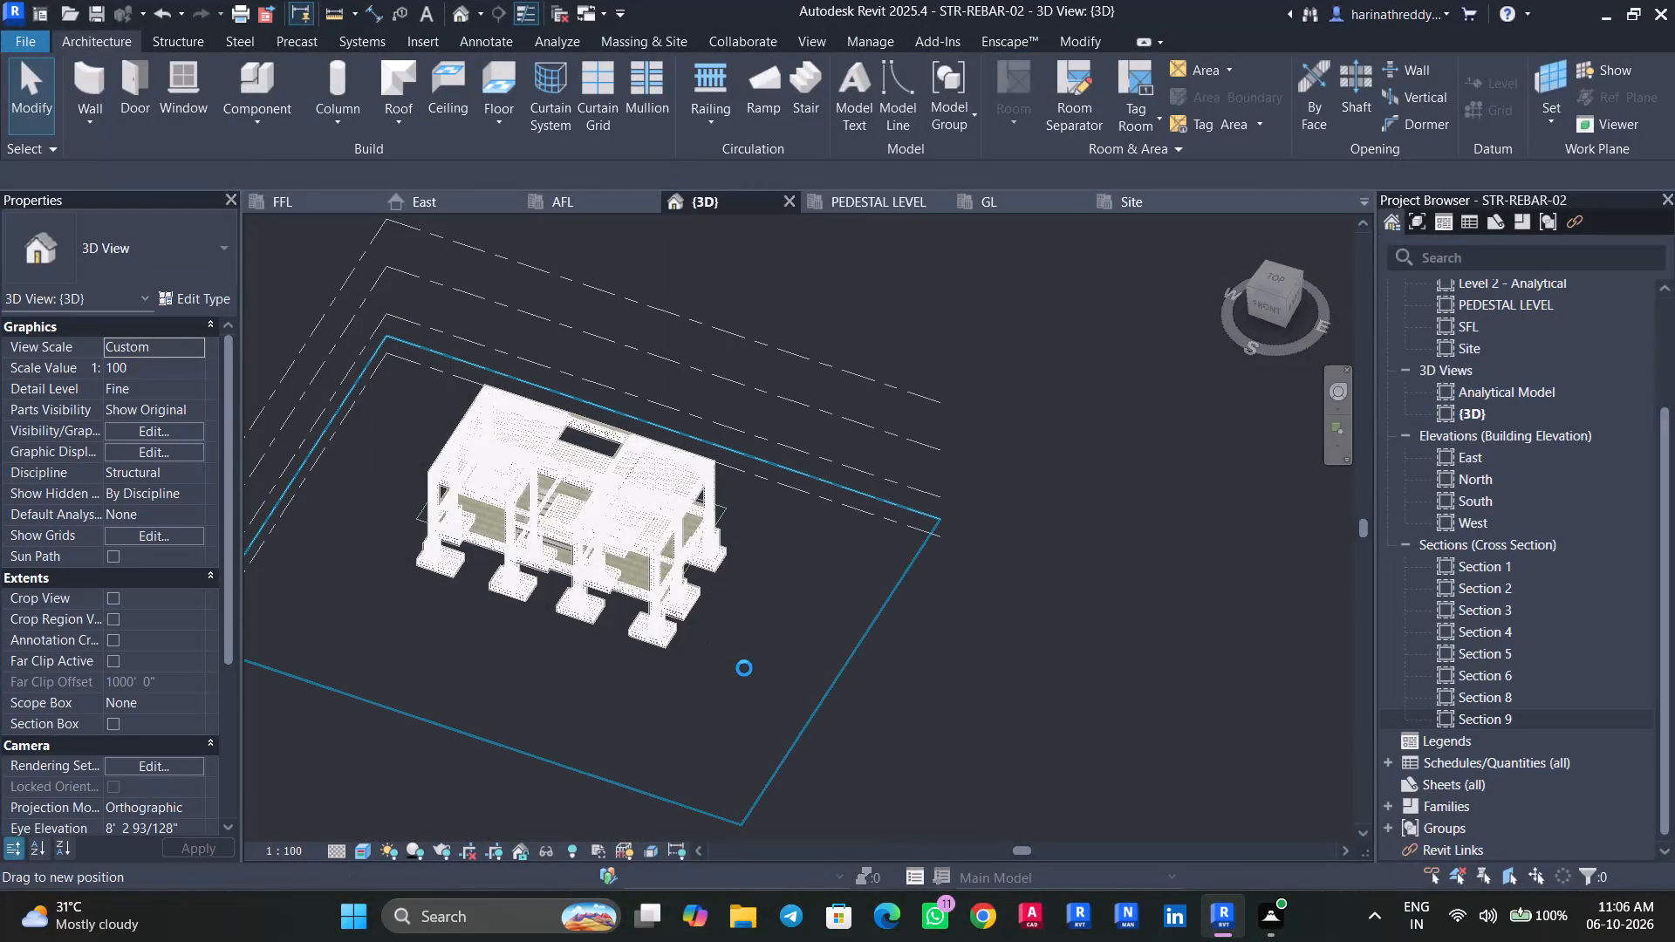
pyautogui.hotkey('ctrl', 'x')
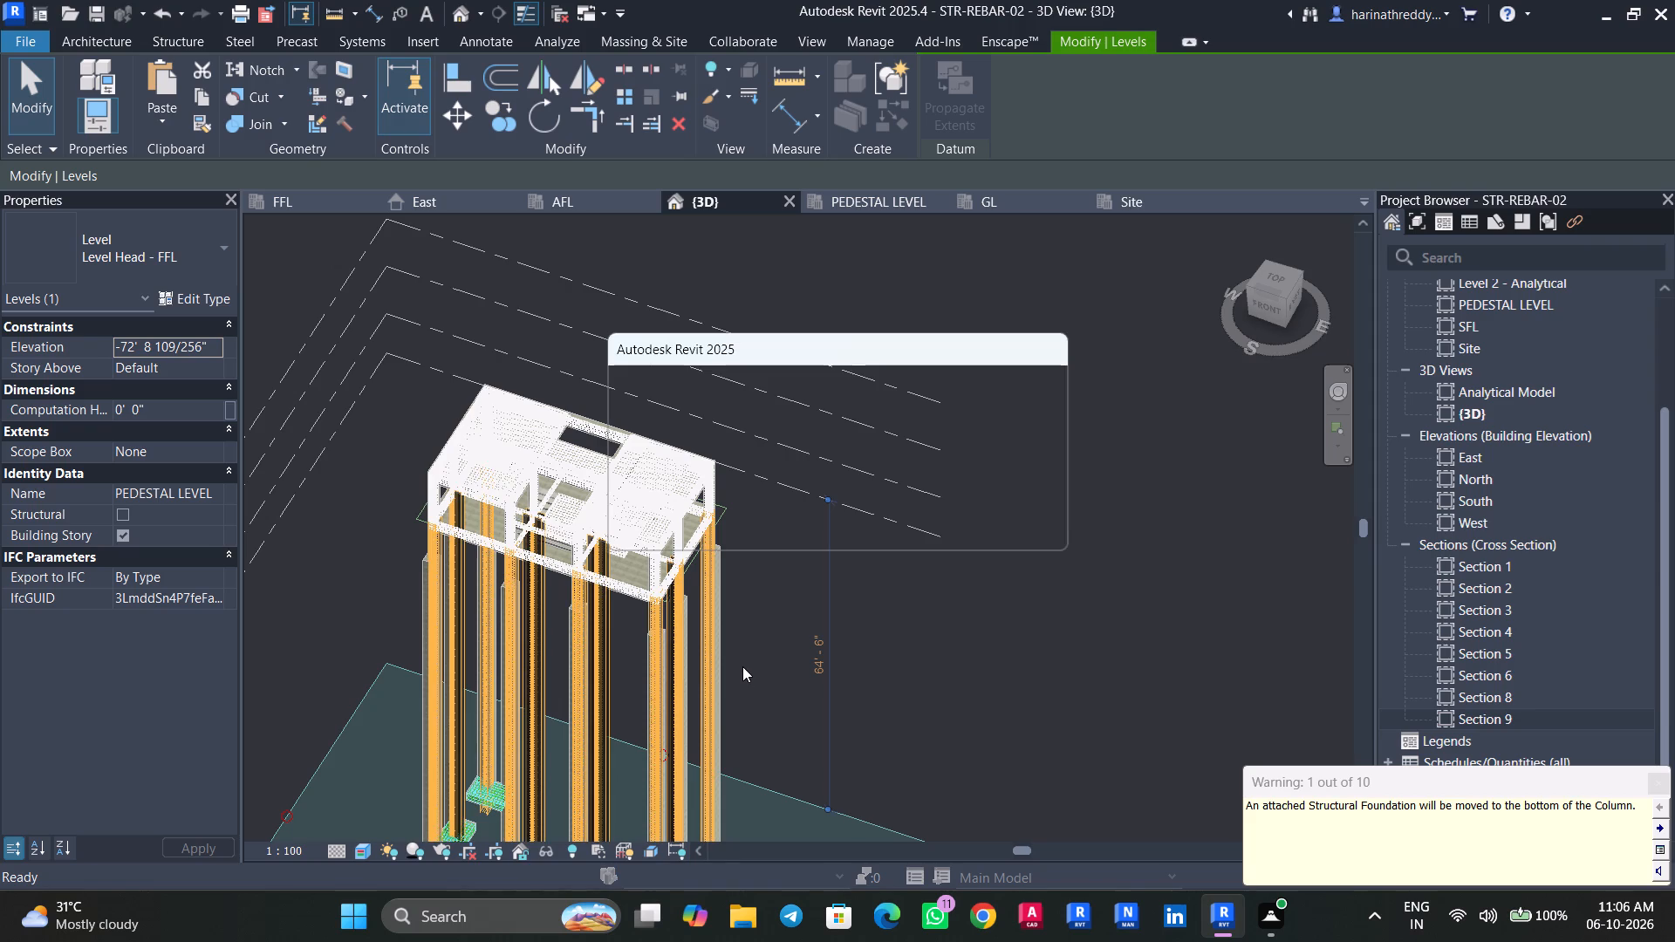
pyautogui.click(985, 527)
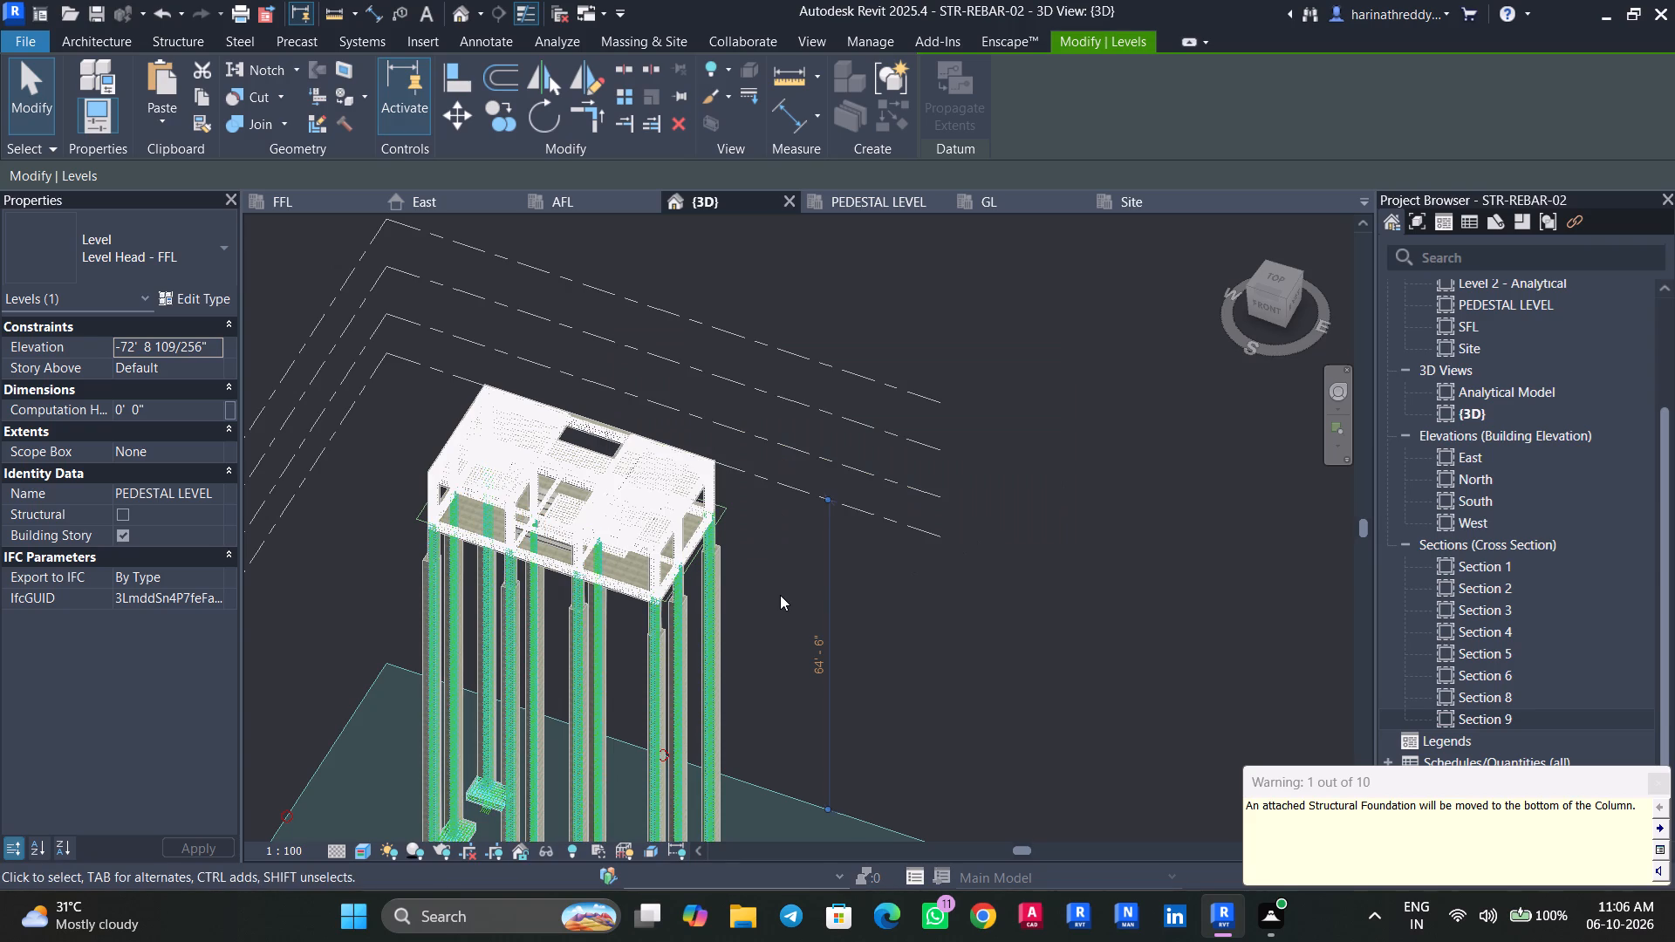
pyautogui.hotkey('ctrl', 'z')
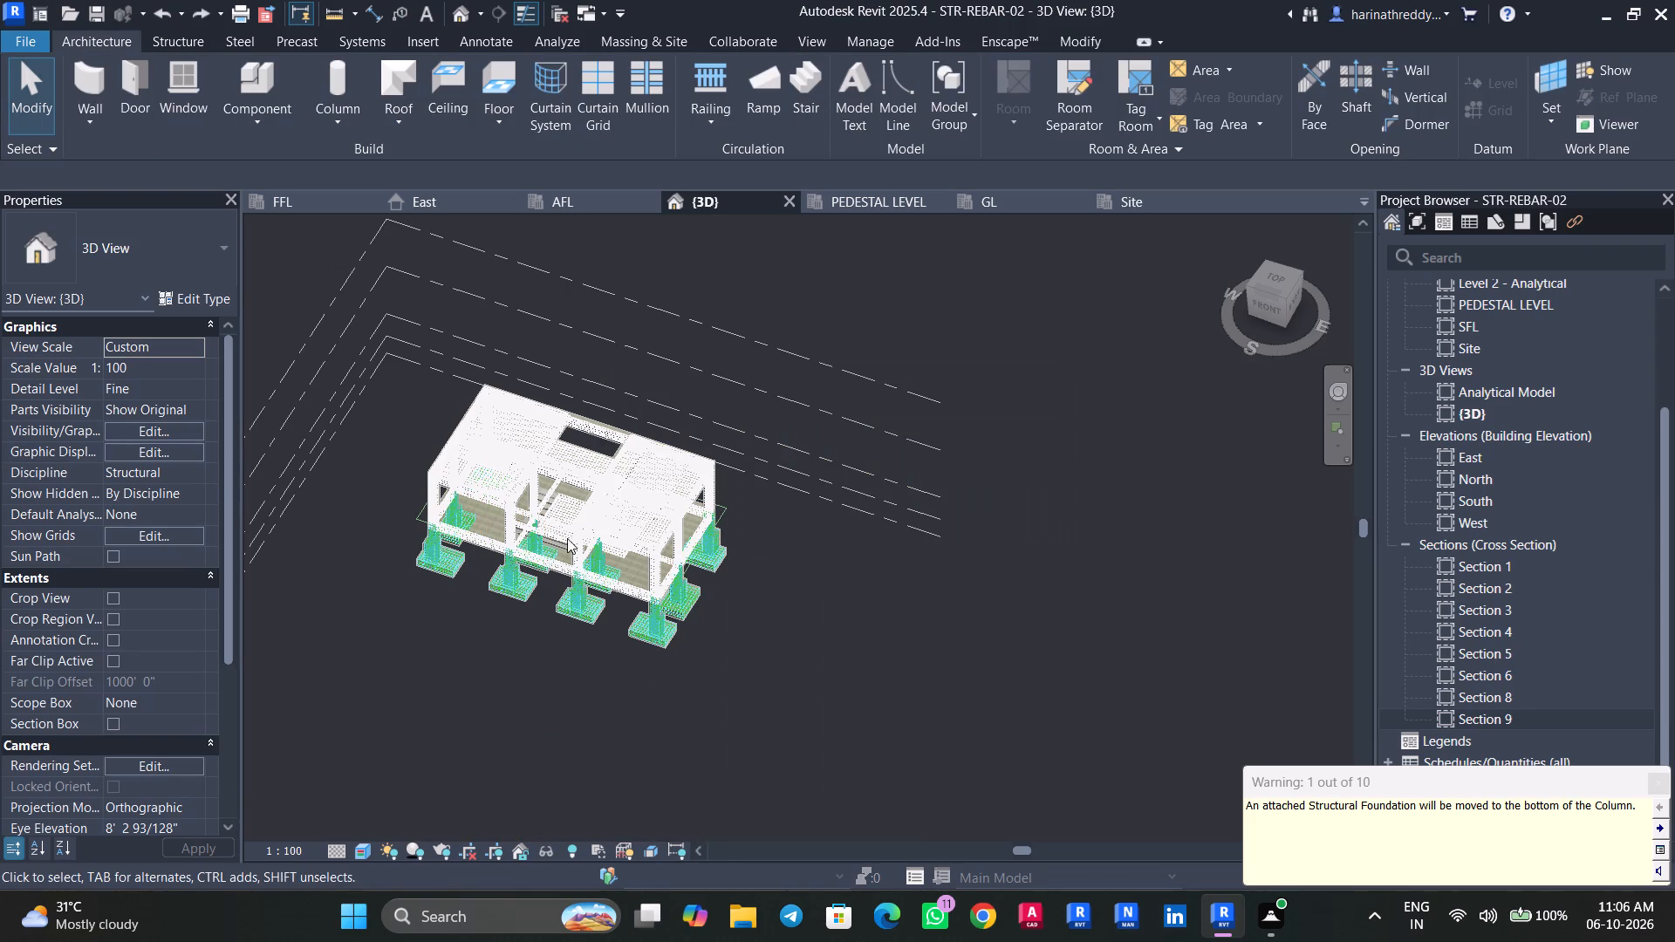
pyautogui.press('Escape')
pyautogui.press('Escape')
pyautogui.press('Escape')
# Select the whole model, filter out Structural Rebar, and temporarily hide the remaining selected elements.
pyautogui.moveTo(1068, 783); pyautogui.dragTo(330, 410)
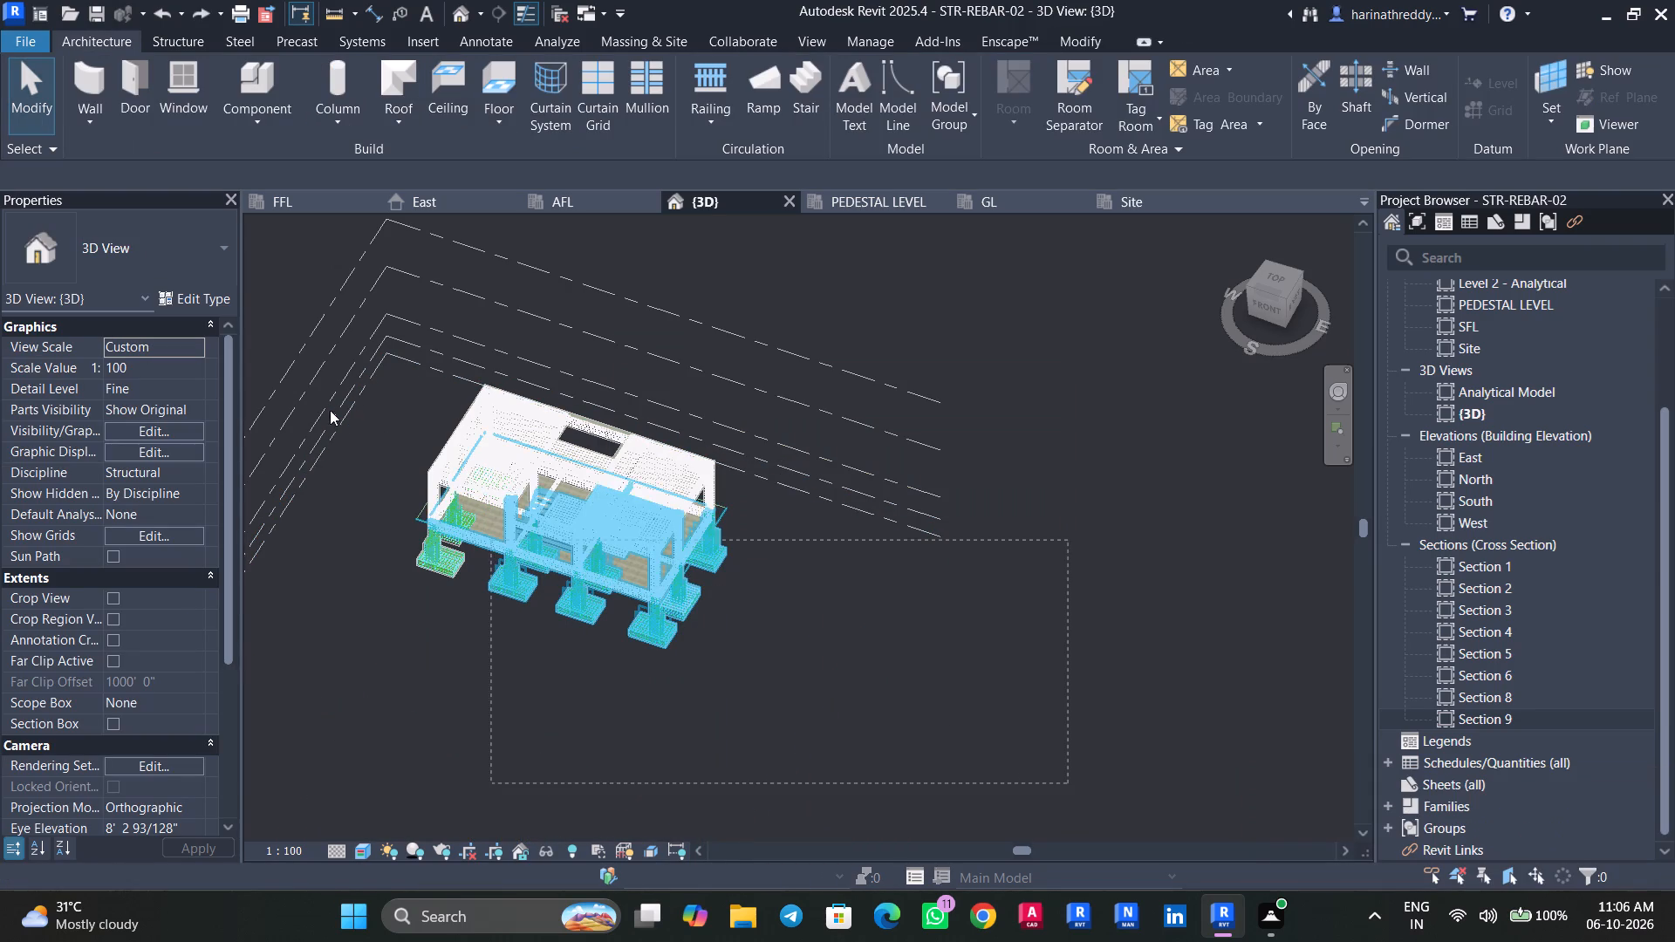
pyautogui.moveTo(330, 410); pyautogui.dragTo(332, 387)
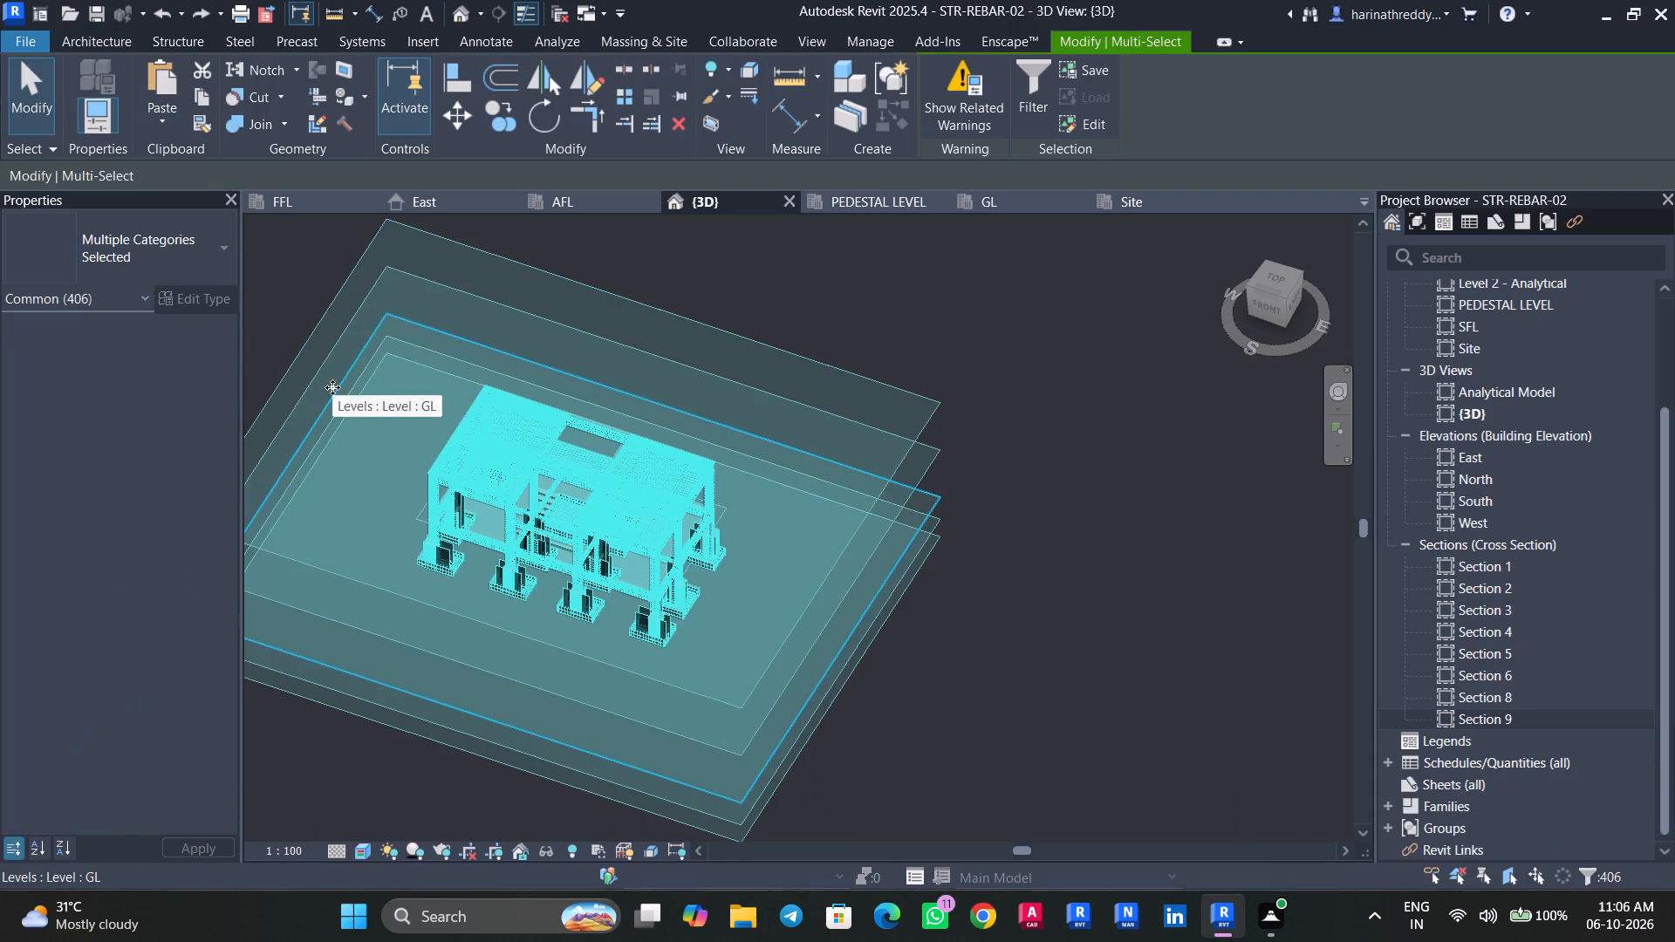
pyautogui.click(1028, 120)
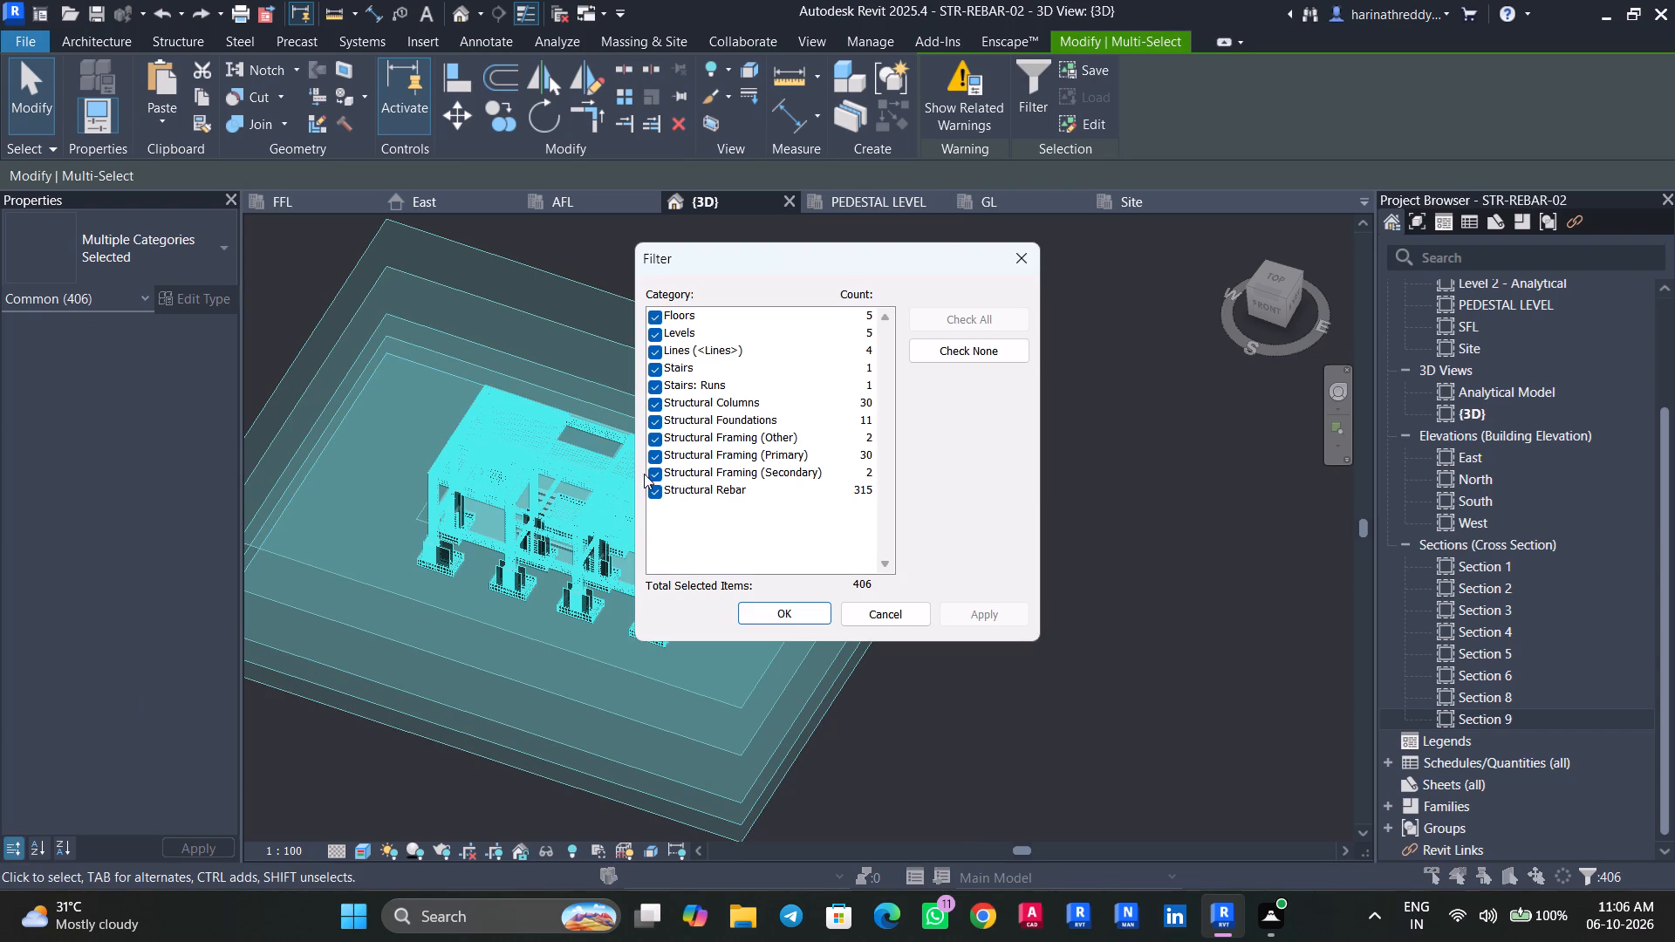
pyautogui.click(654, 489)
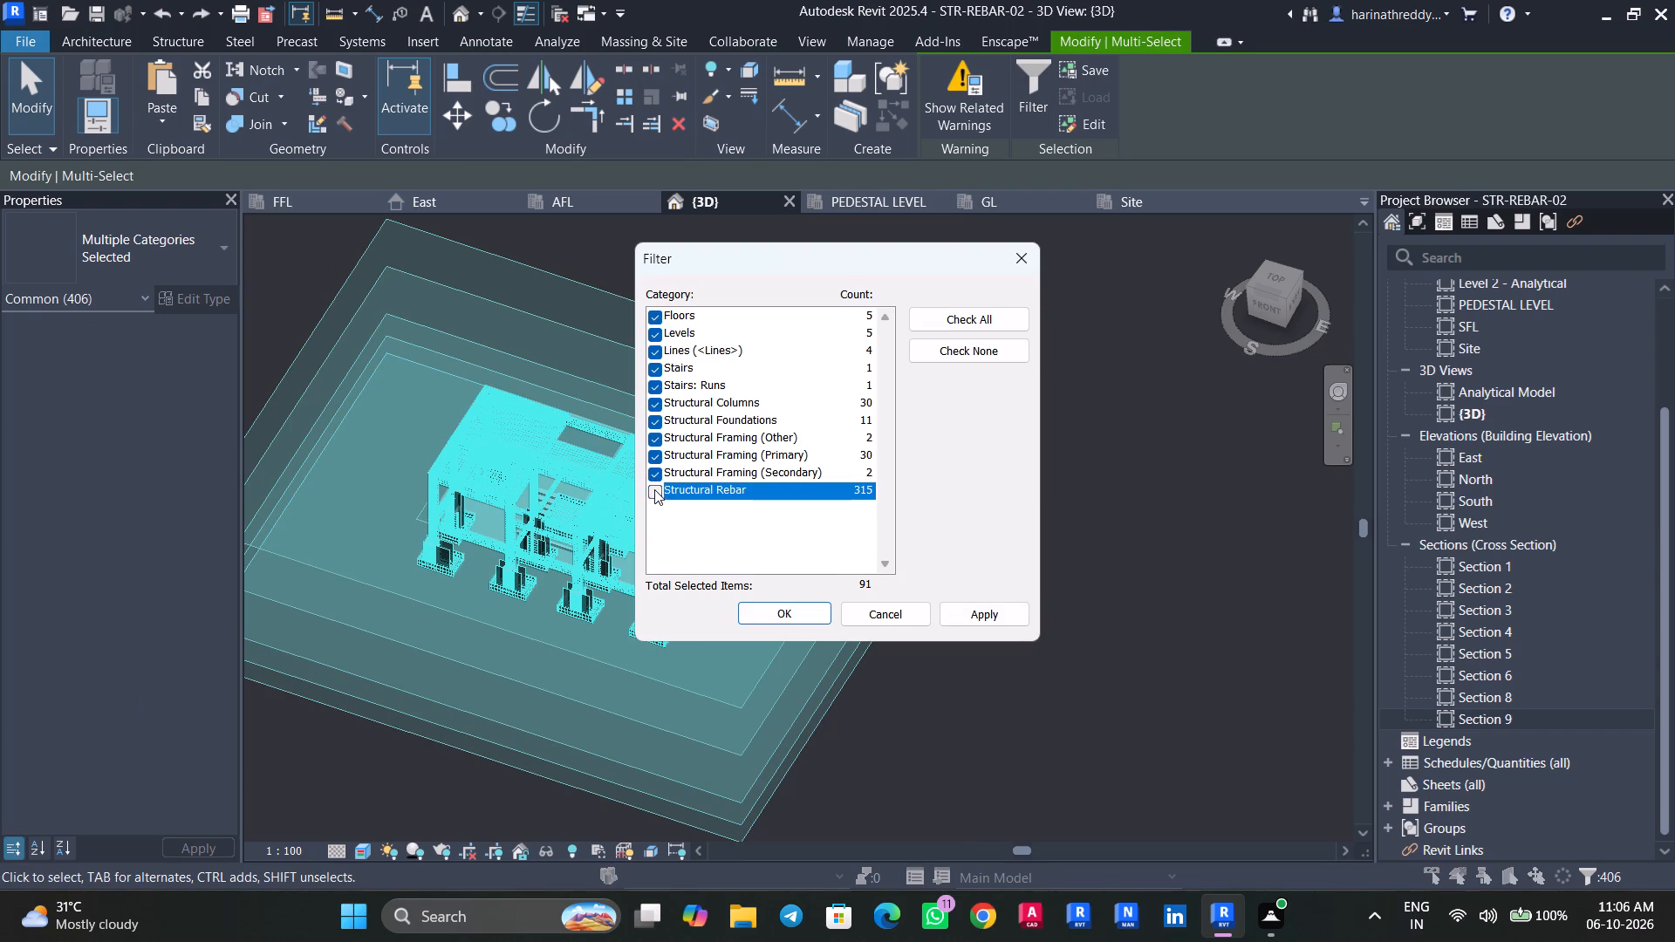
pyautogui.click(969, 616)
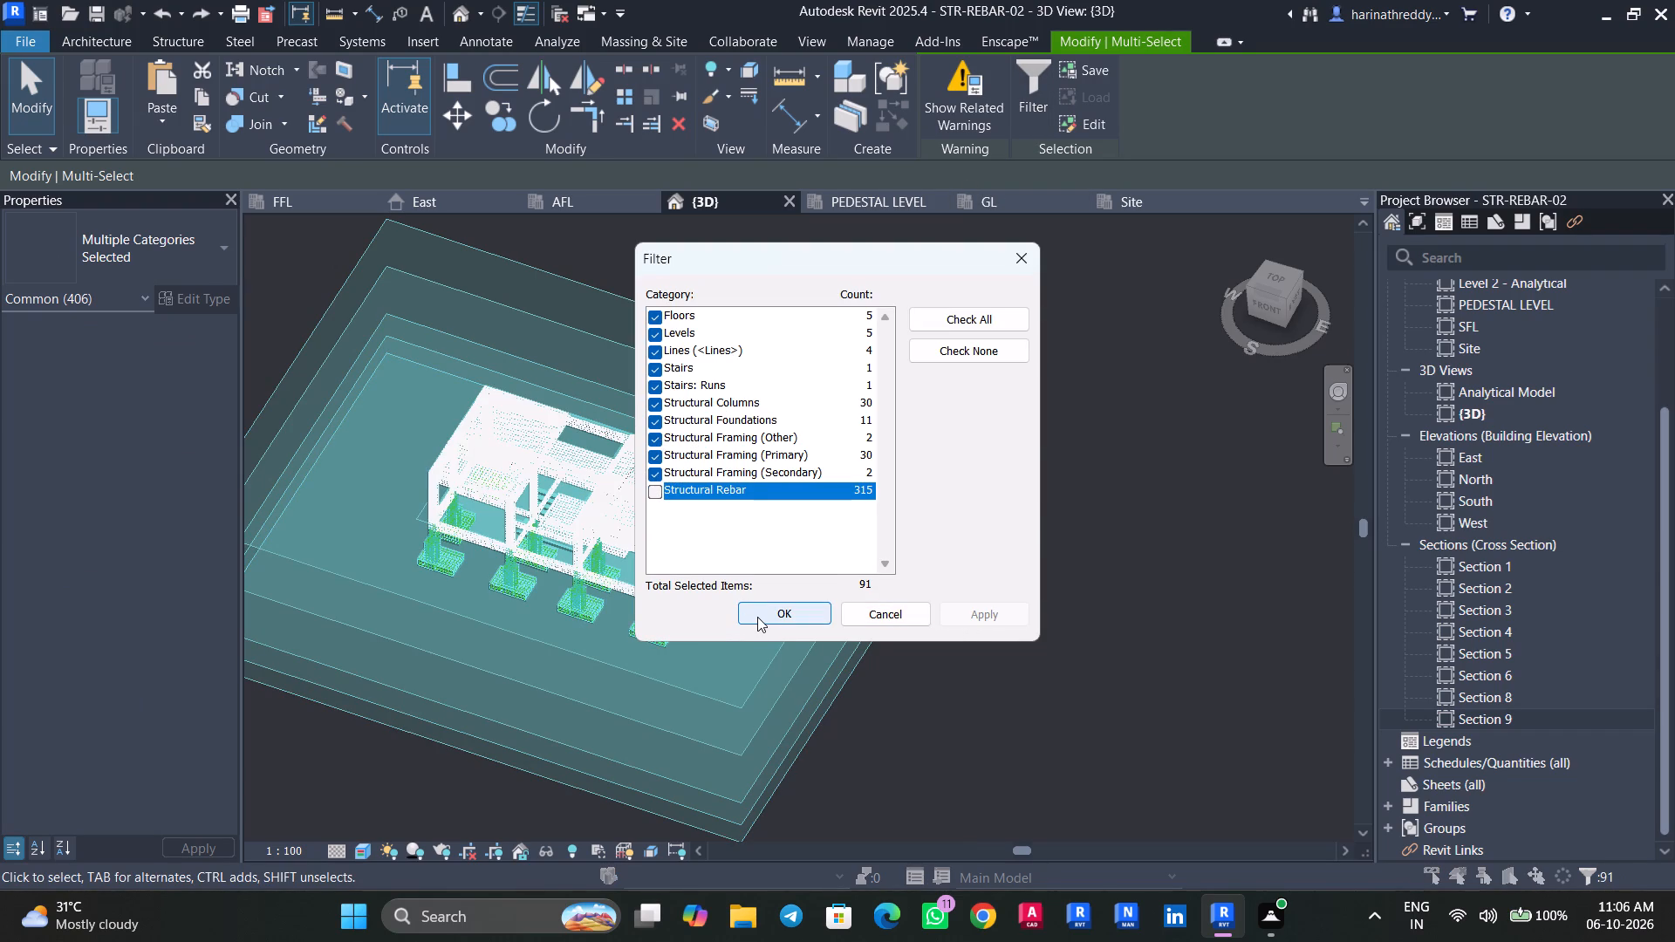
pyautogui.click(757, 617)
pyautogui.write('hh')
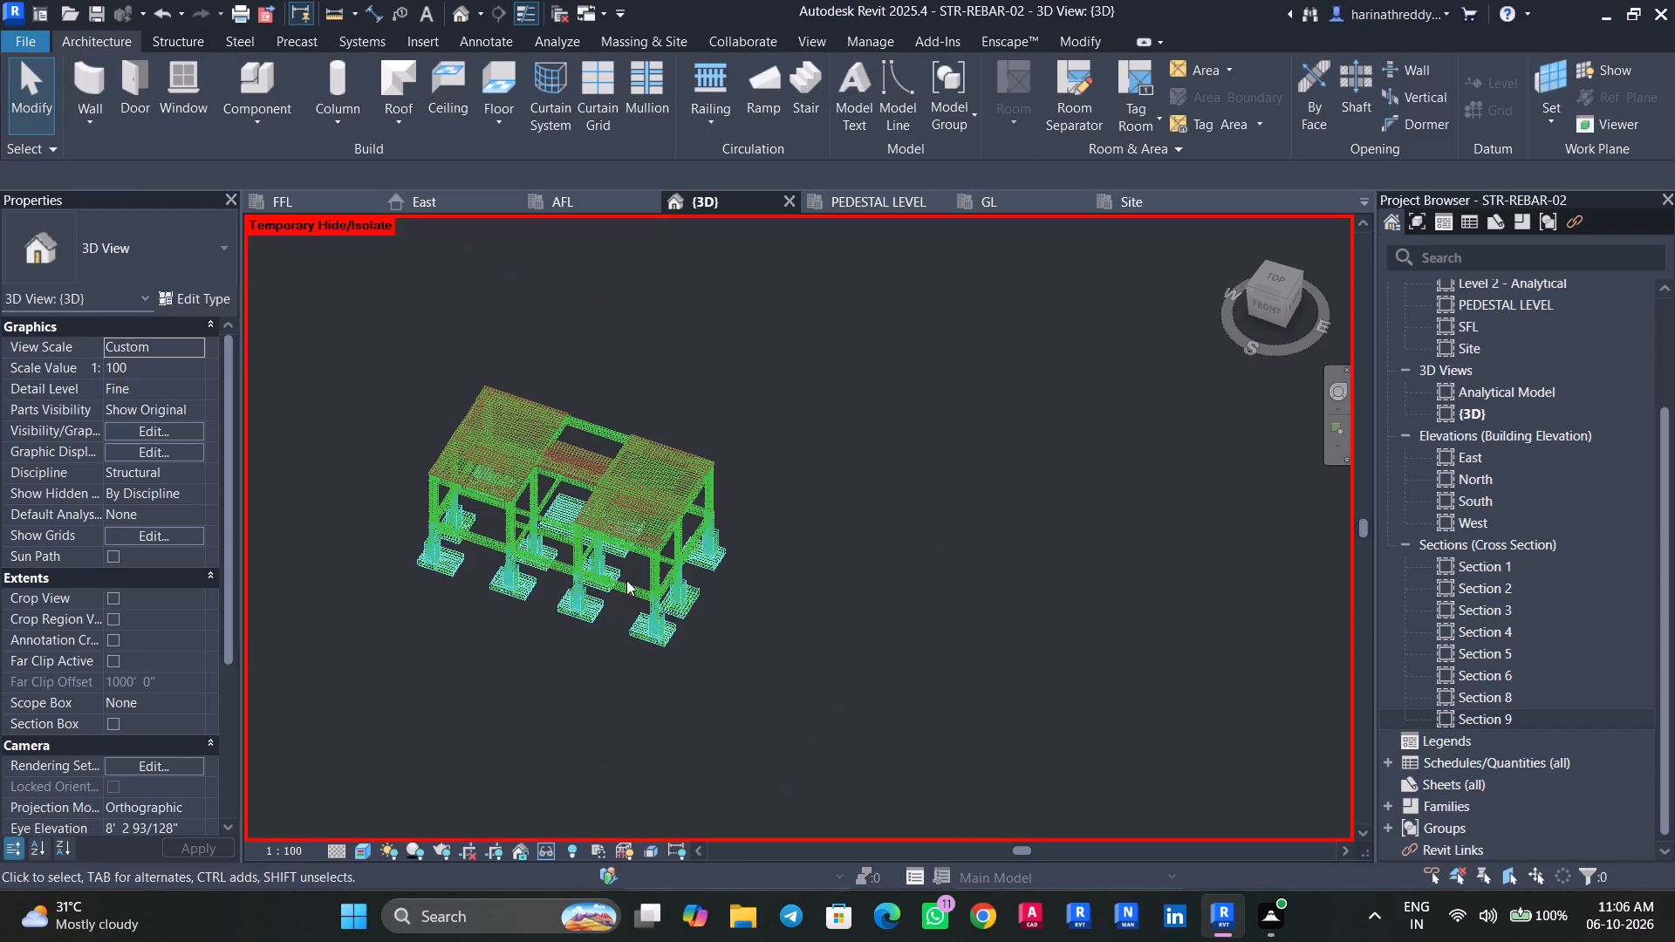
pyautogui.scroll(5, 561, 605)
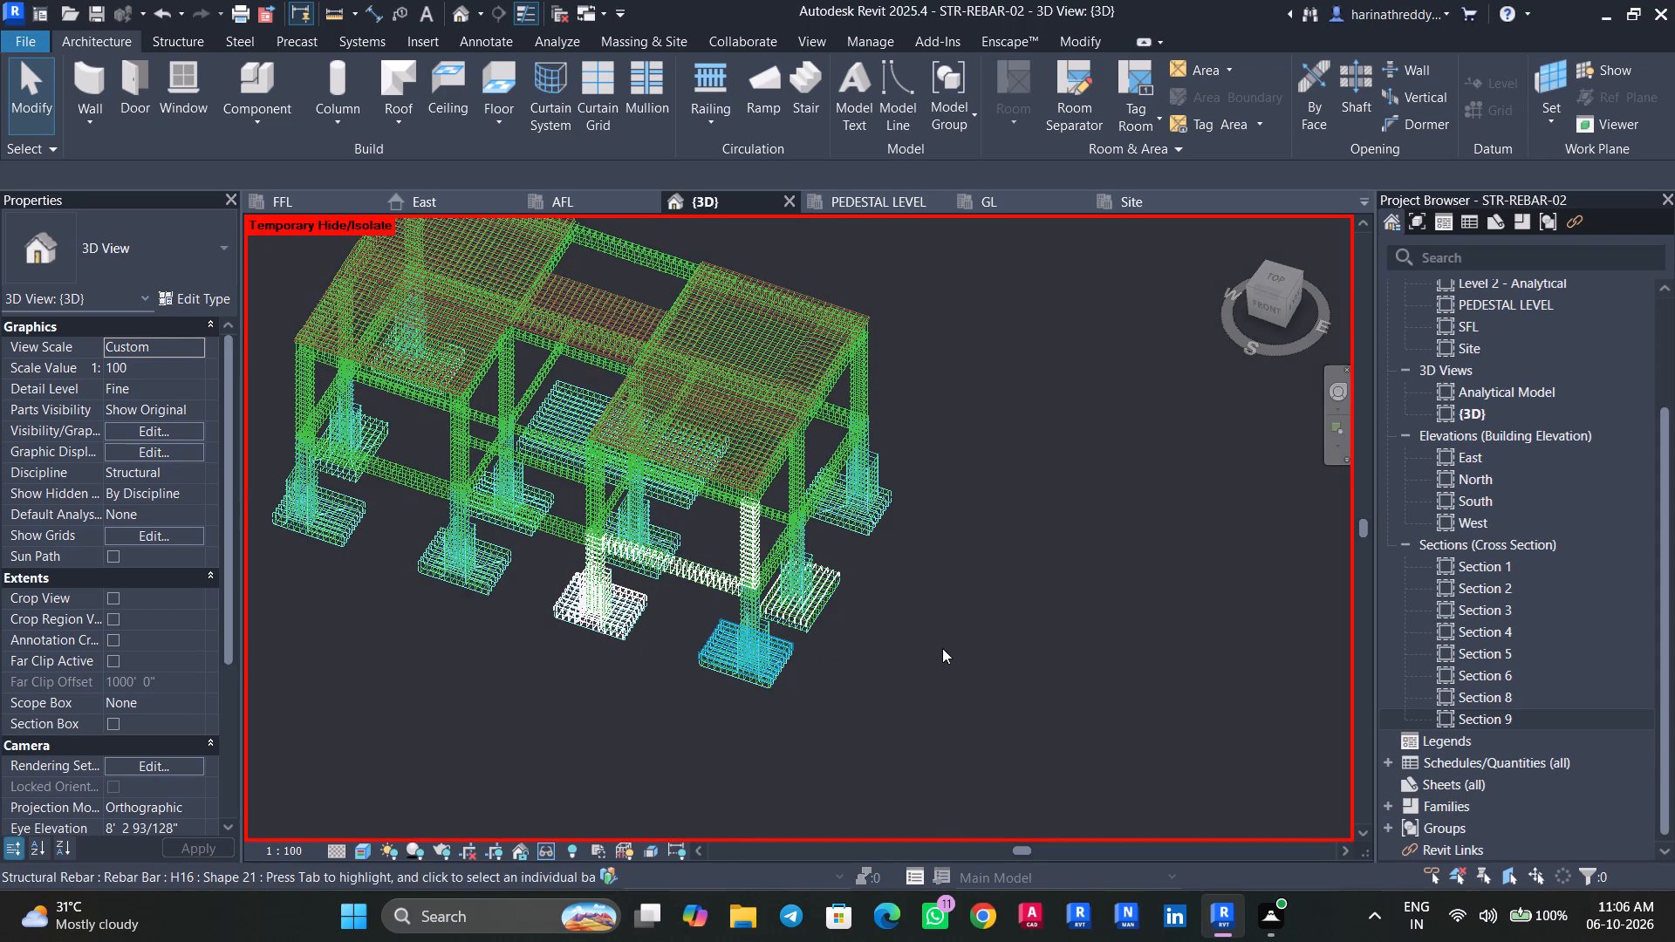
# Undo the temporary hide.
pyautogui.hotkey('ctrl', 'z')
# Select the whole model, filter the selection to Structural Rebar only, and temporarily hide the rebar in the 3D view.
pyautogui.scroll(-4, 940, 646)
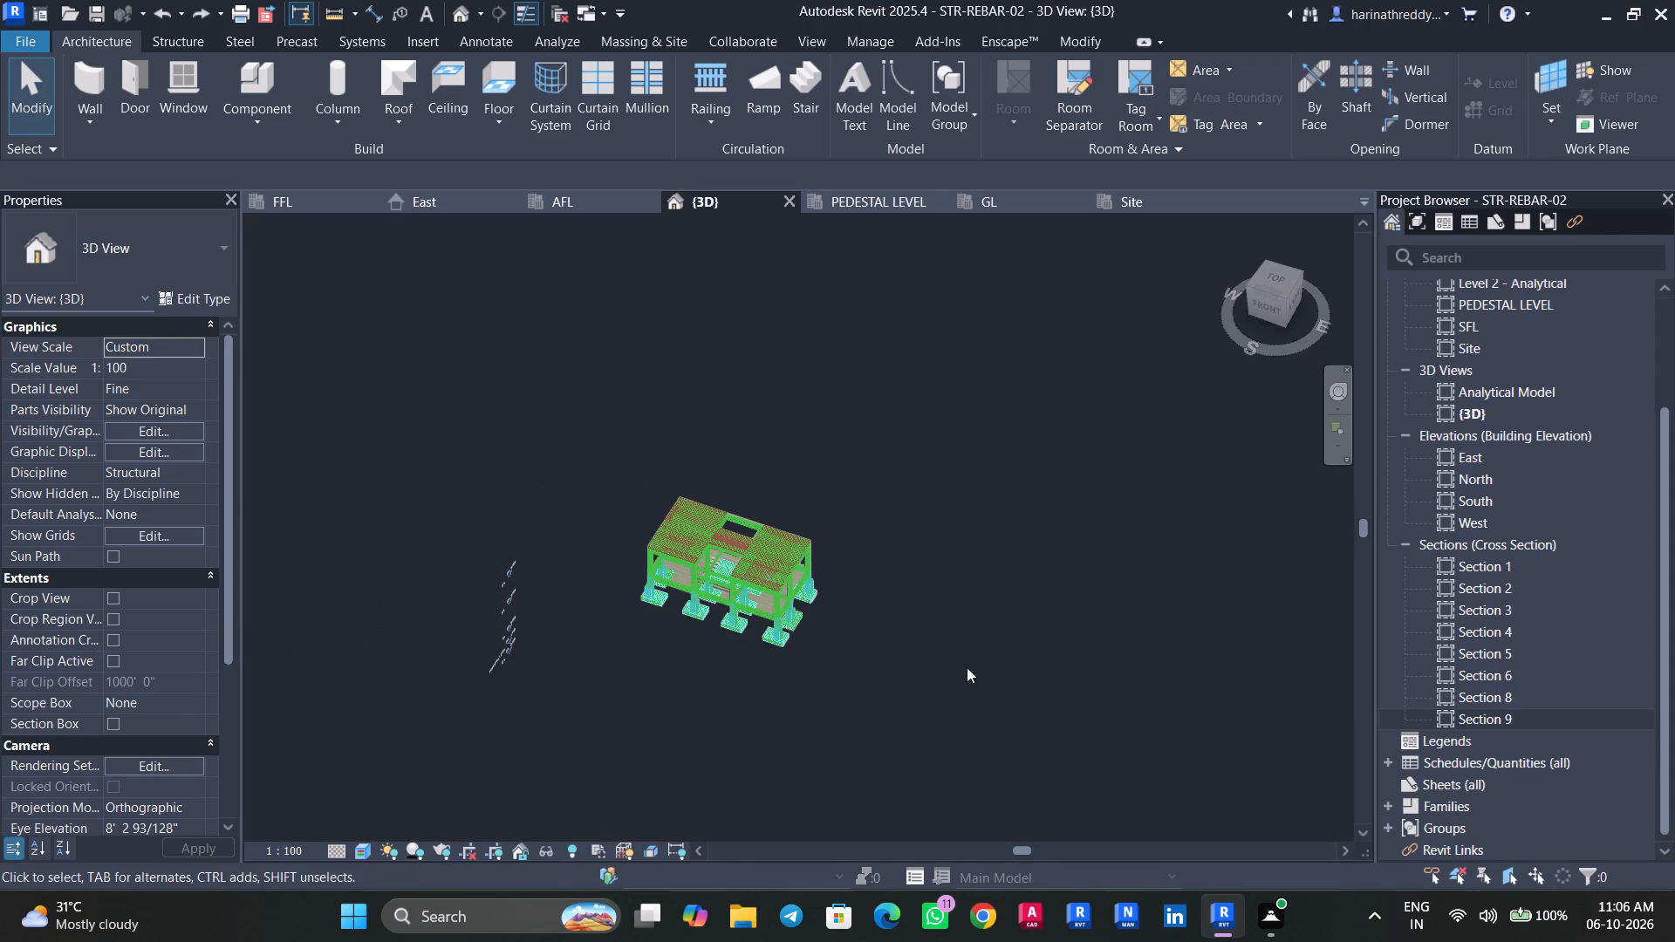
pyautogui.moveTo(982, 747); pyautogui.dragTo(566, 468)
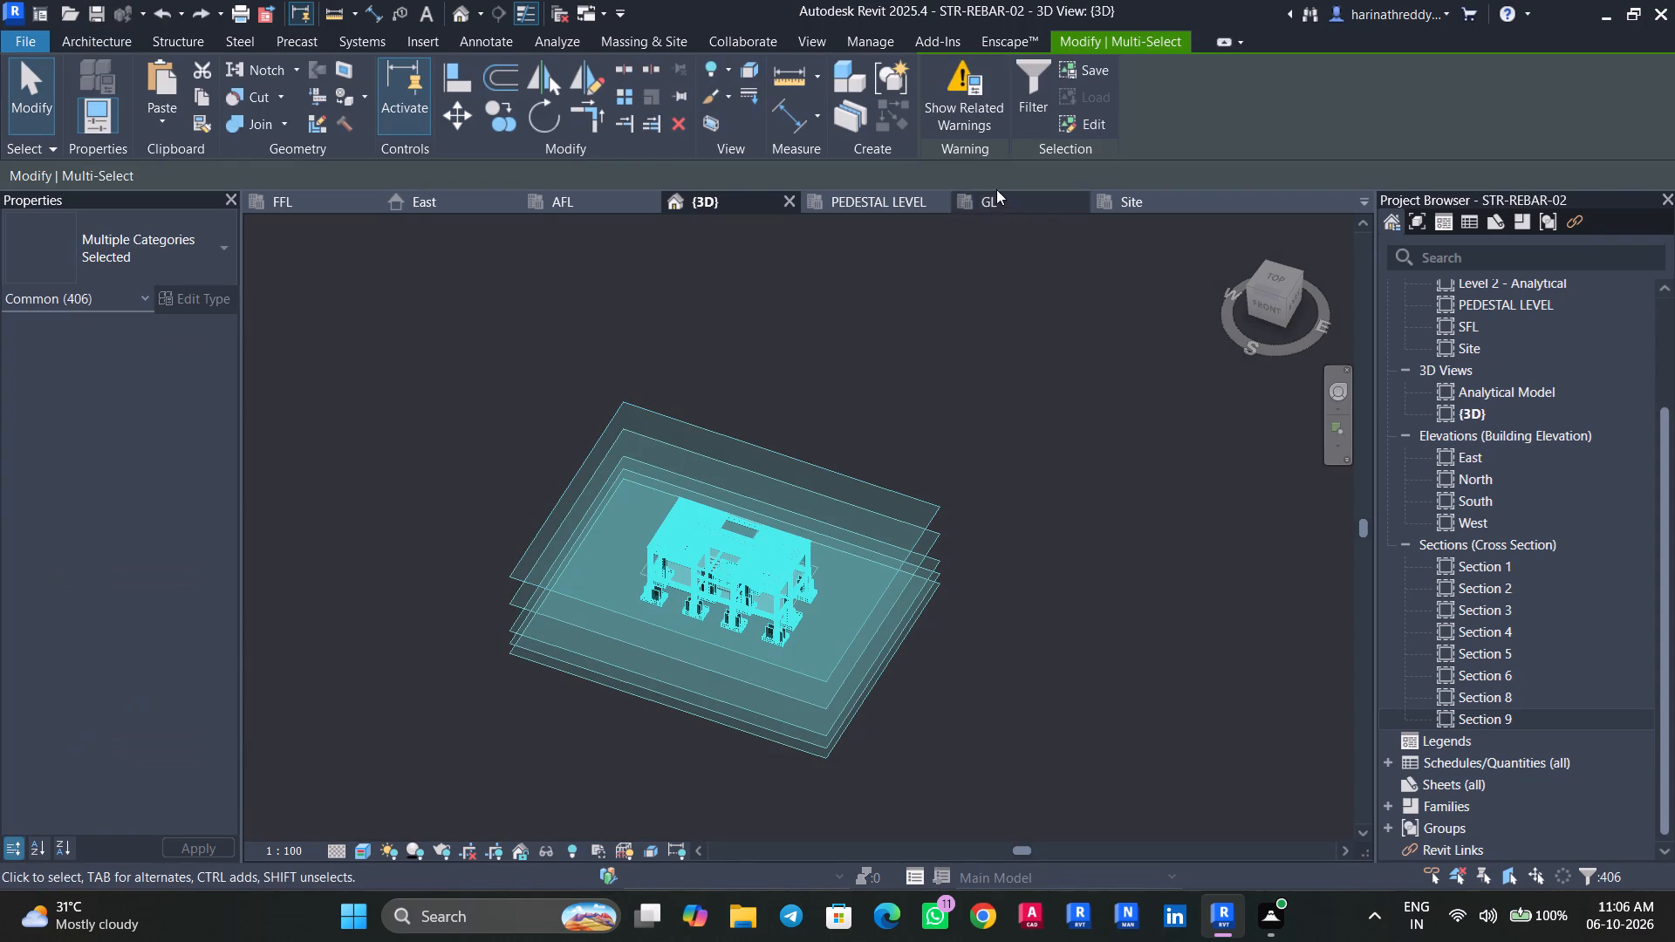
pyautogui.click(1013, 113)
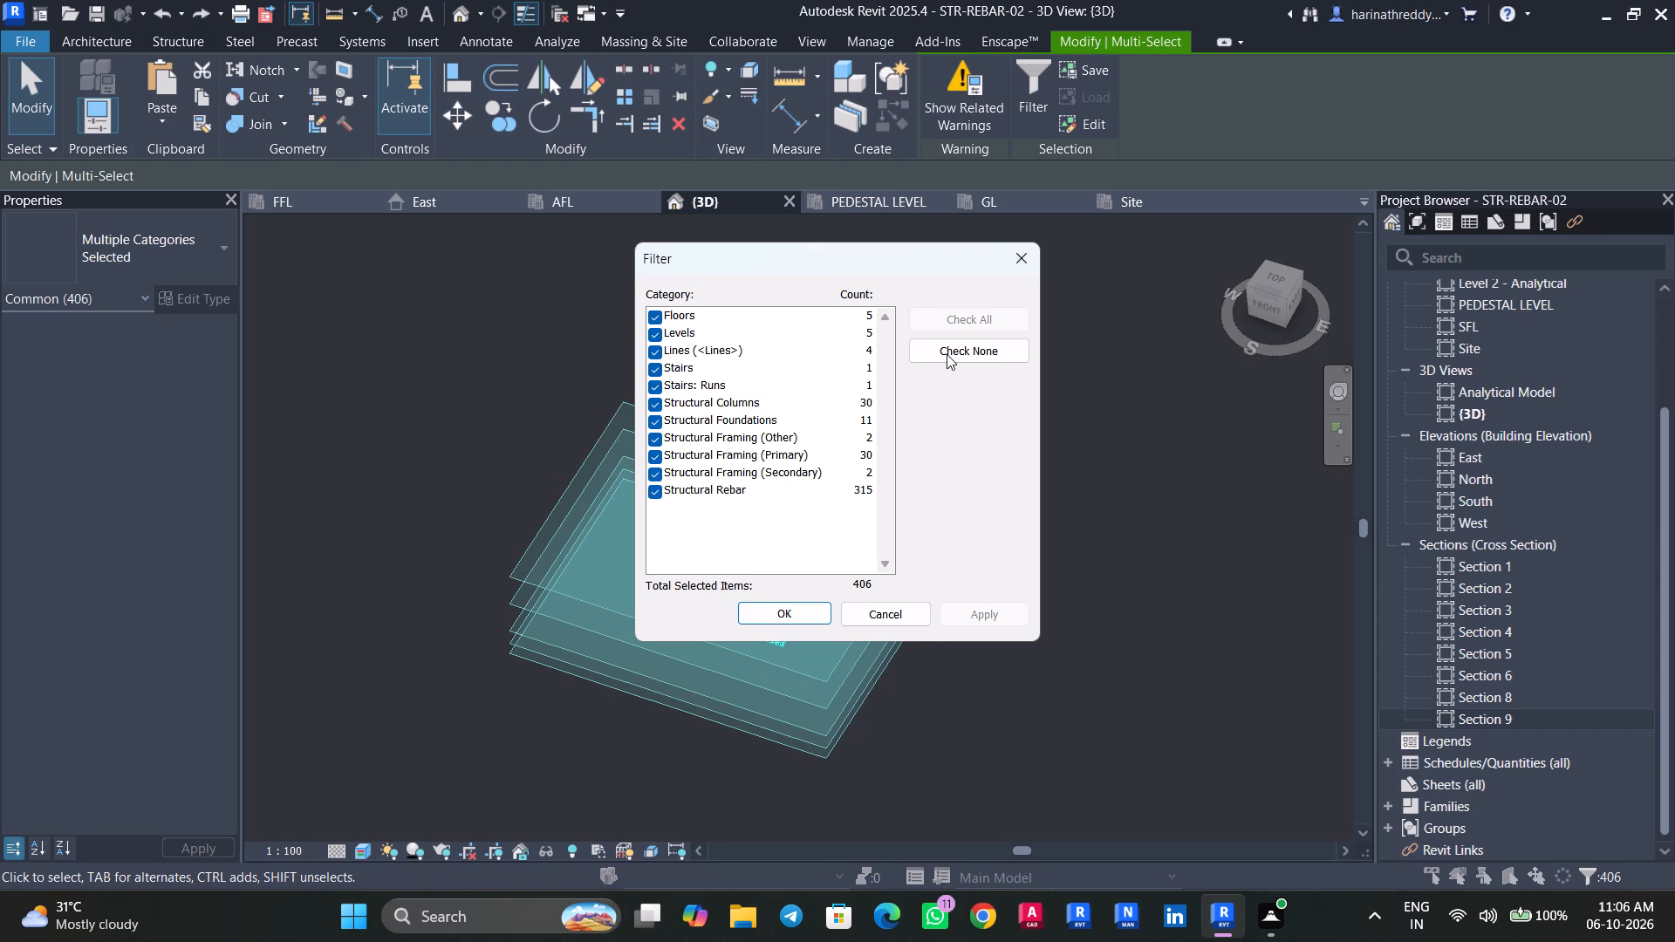
pyautogui.click(947, 354)
pyautogui.click(654, 491)
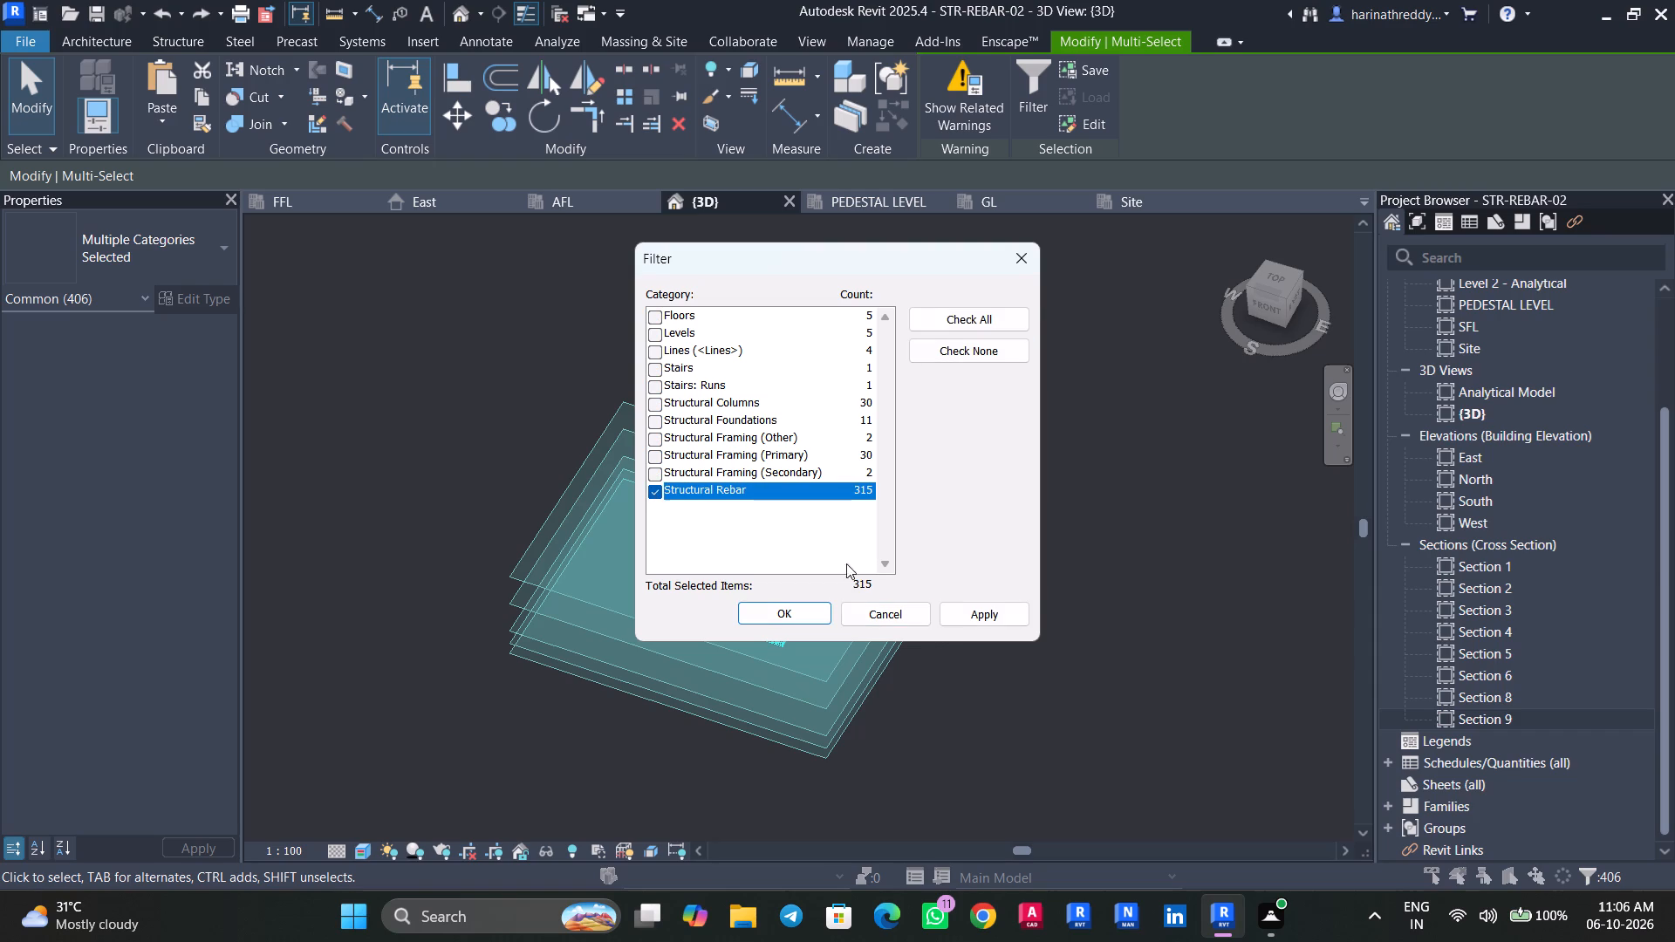
pyautogui.click(974, 613)
pyautogui.click(773, 629)
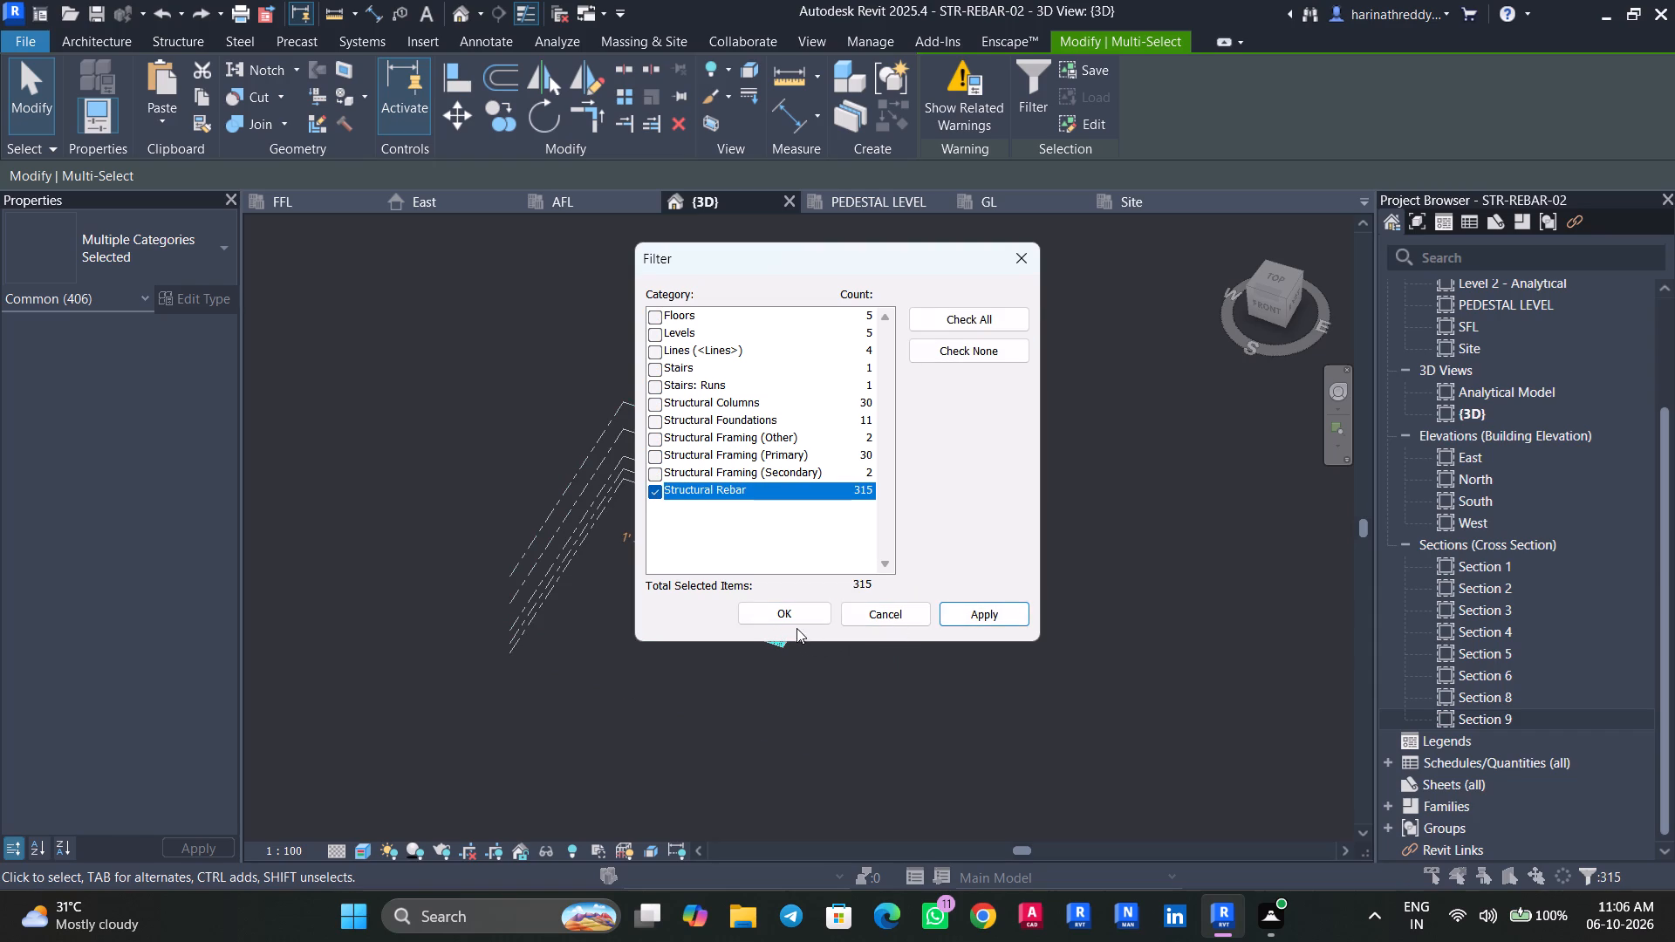
pyautogui.click(796, 627)
pyautogui.click(762, 619)
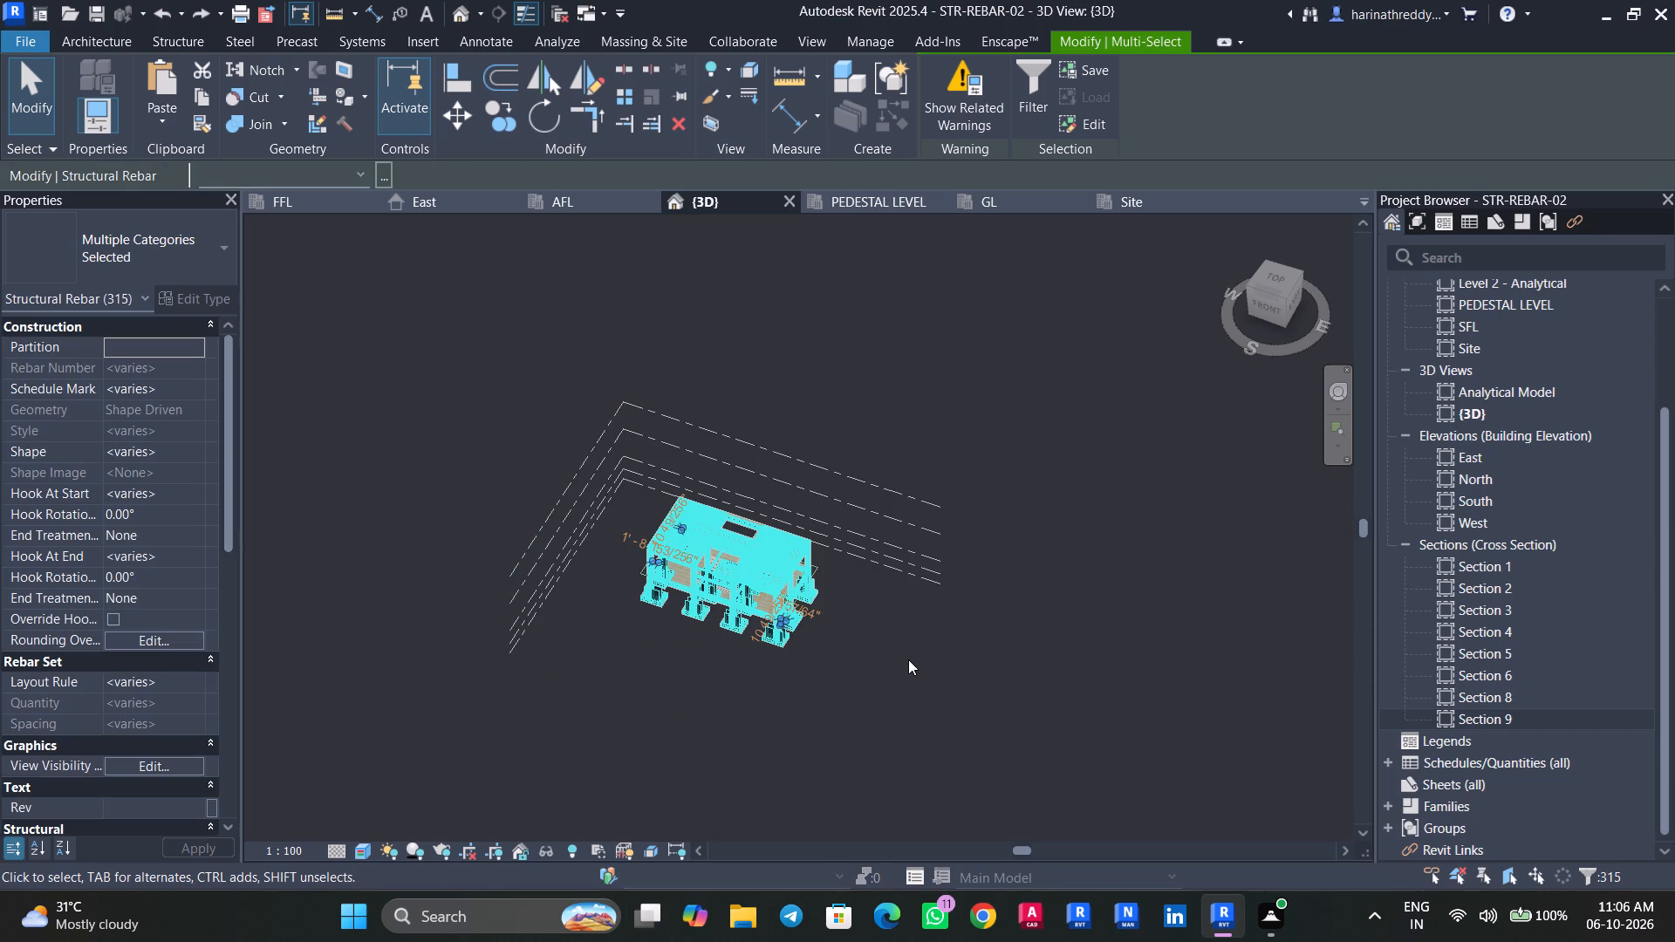
pyautogui.press('h')
pyautogui.press('h')
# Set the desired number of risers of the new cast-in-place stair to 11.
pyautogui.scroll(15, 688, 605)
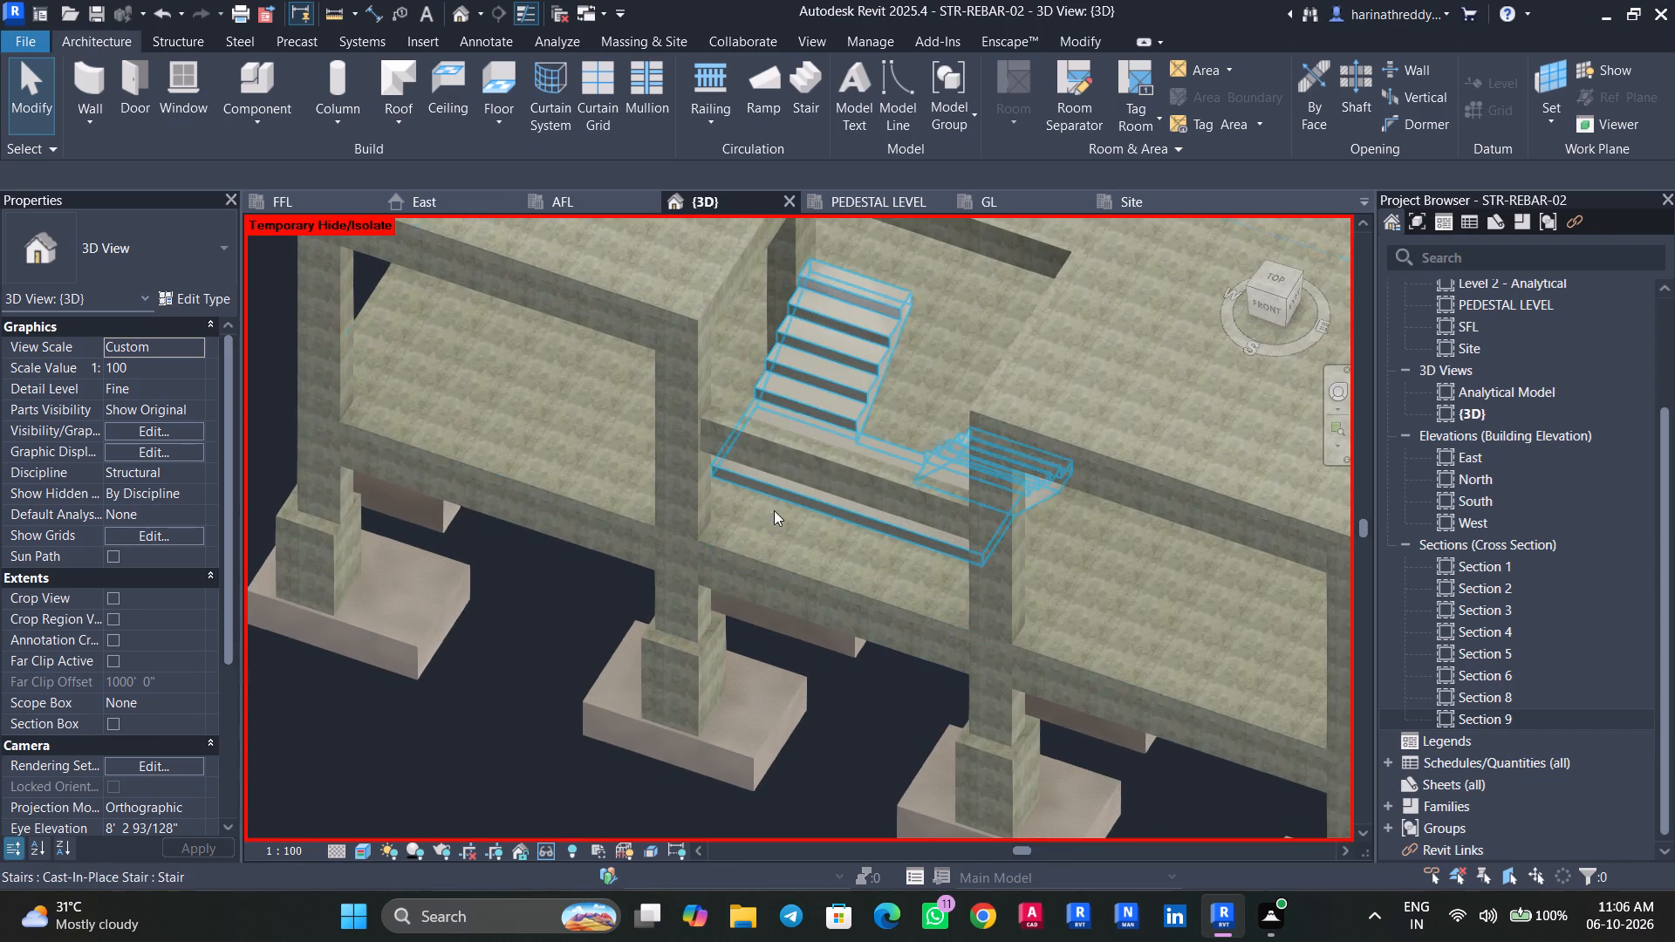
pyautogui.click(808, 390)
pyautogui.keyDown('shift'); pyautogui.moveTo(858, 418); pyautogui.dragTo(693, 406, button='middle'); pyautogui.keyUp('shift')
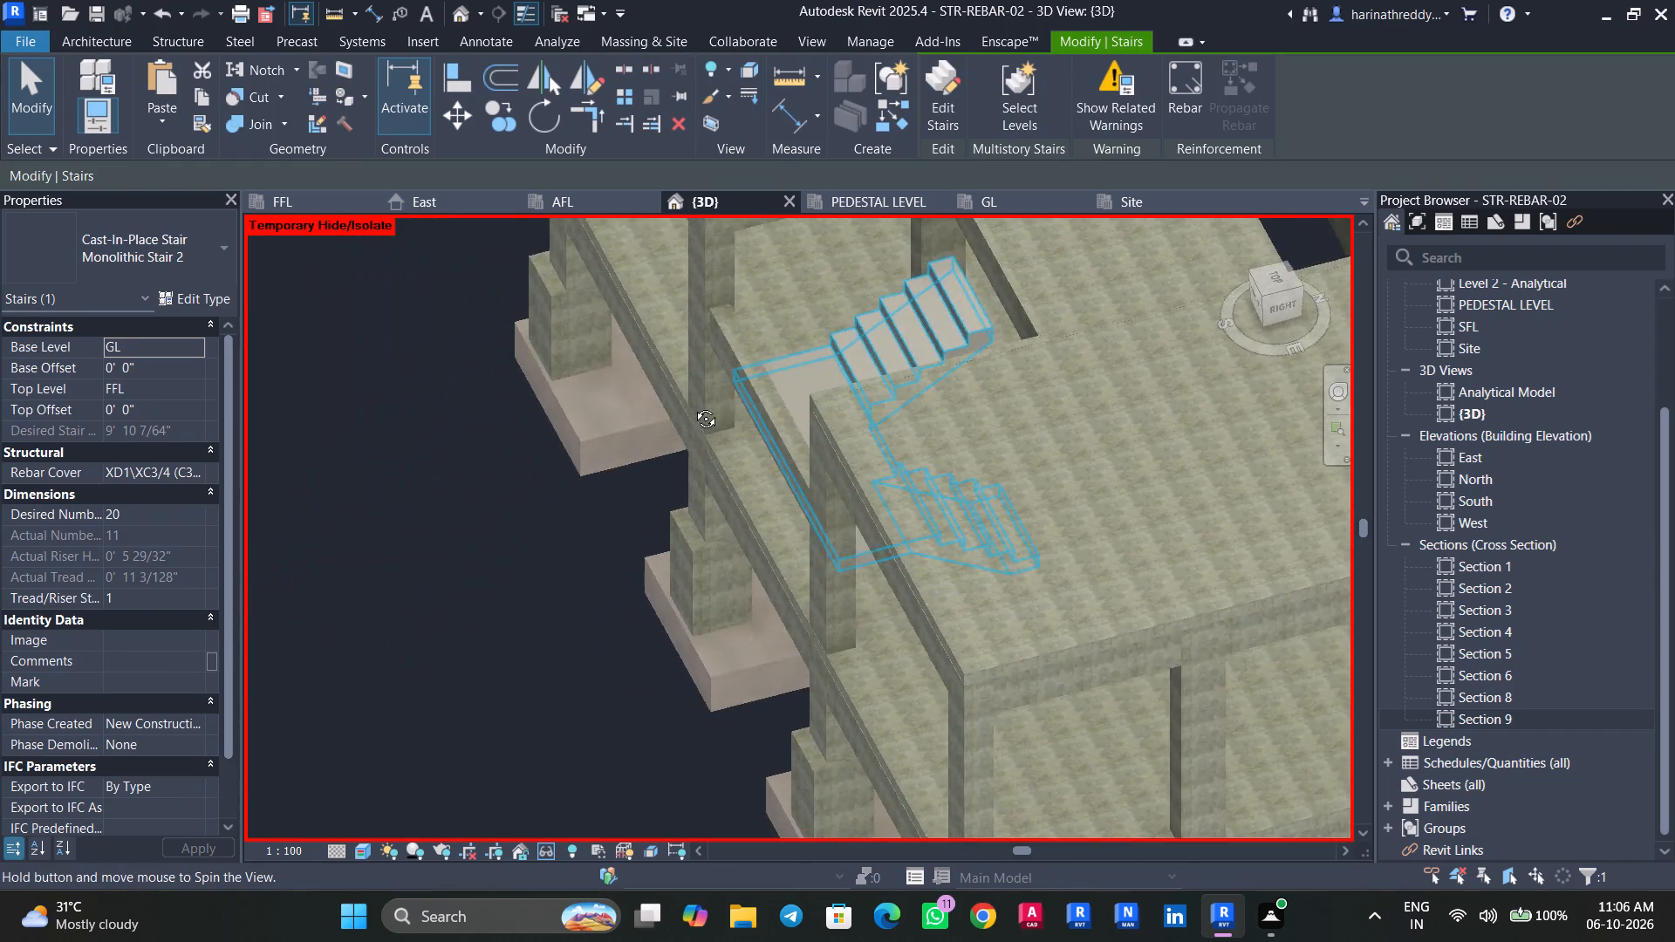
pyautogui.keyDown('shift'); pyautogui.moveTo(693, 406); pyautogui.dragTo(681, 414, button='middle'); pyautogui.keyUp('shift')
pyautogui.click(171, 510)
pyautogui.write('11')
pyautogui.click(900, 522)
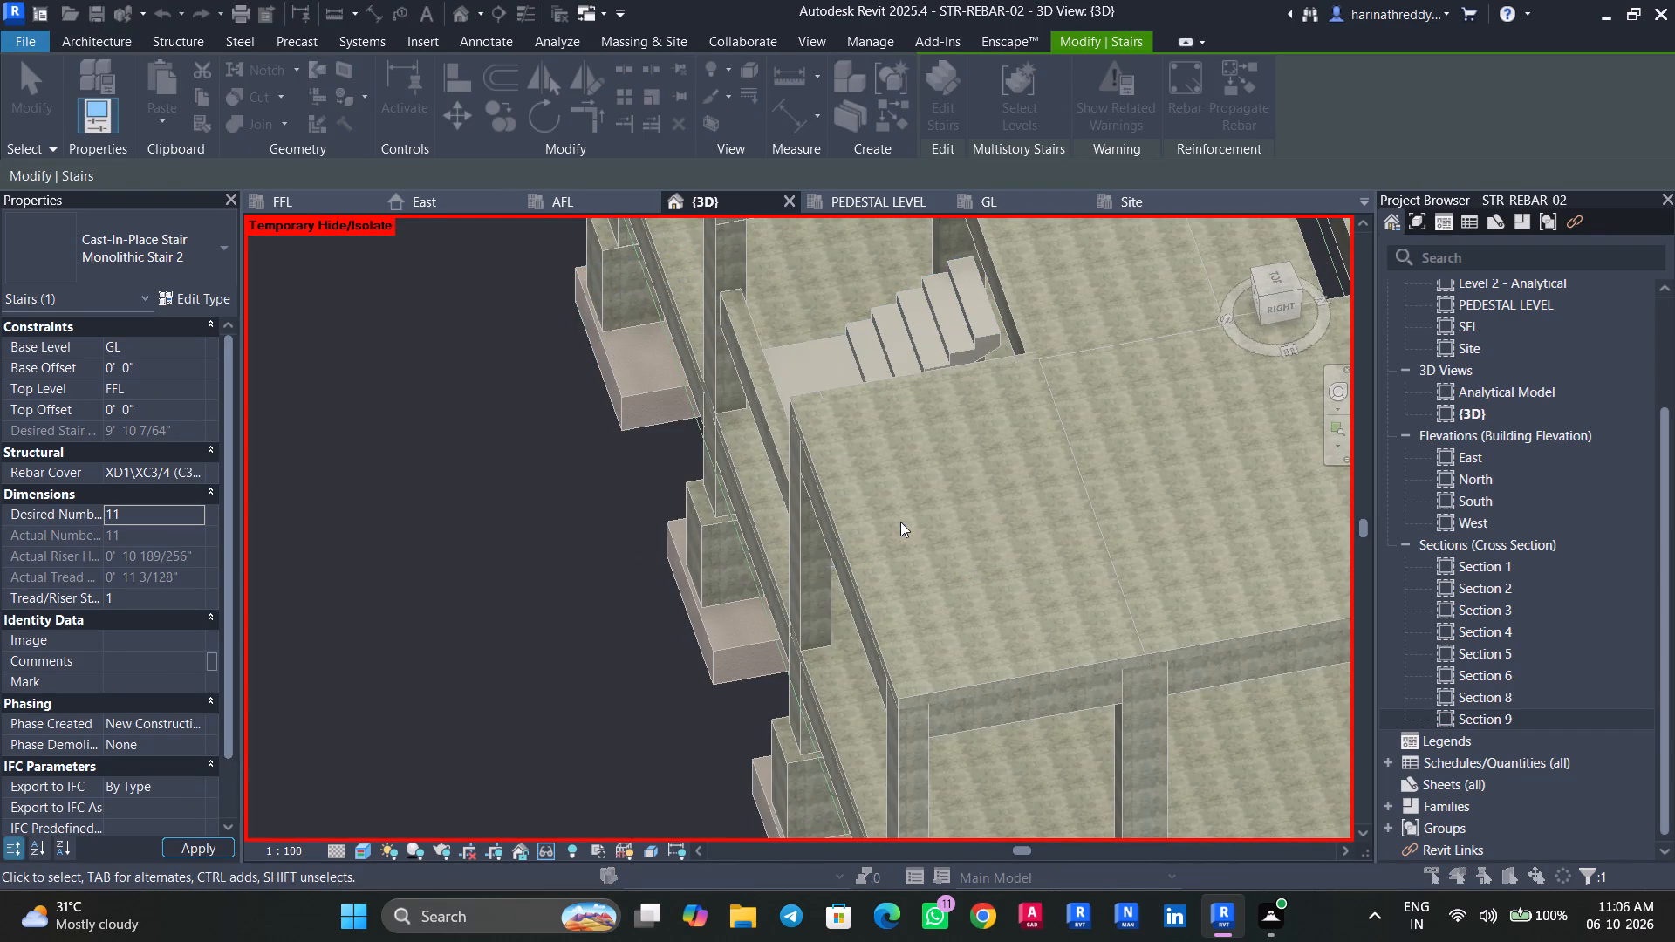
# Edit the stair, flip its direction so the runs climb the opposite way, and finish the edit.
pyautogui.keyDown('shift'); pyautogui.moveTo(725, 493); pyautogui.dragTo(921, 290, button='middle'); pyautogui.keyUp('shift')
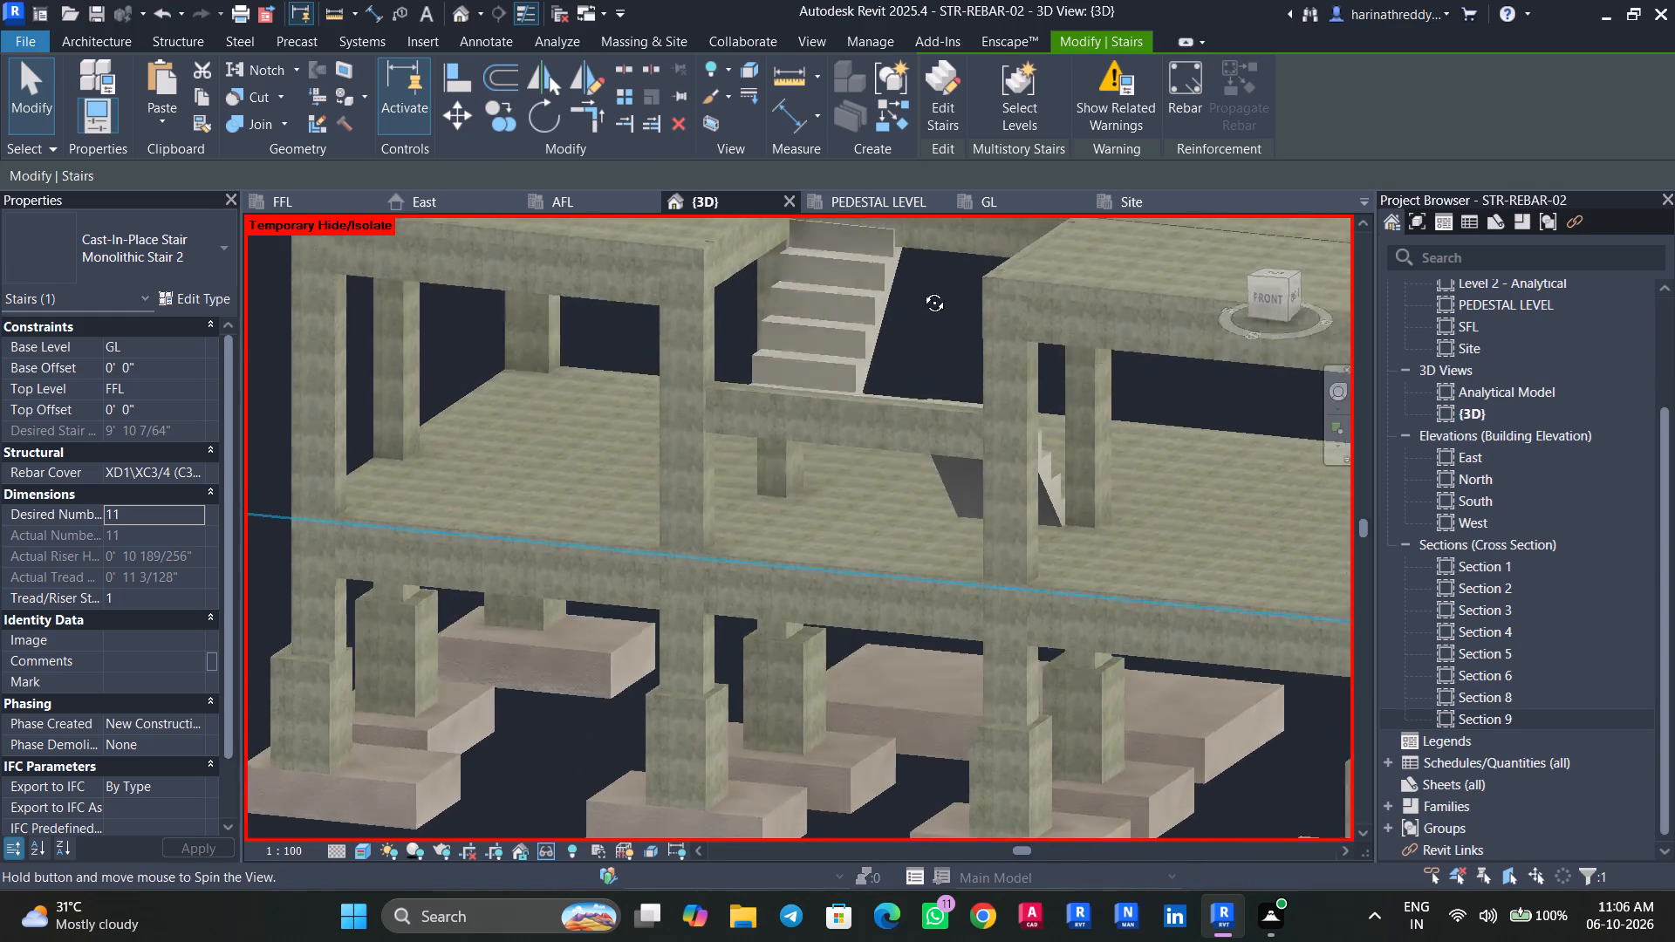
pyautogui.keyDown('shift'); pyautogui.moveTo(921, 290); pyautogui.dragTo(634, 309, button='middle'); pyautogui.keyUp('shift')
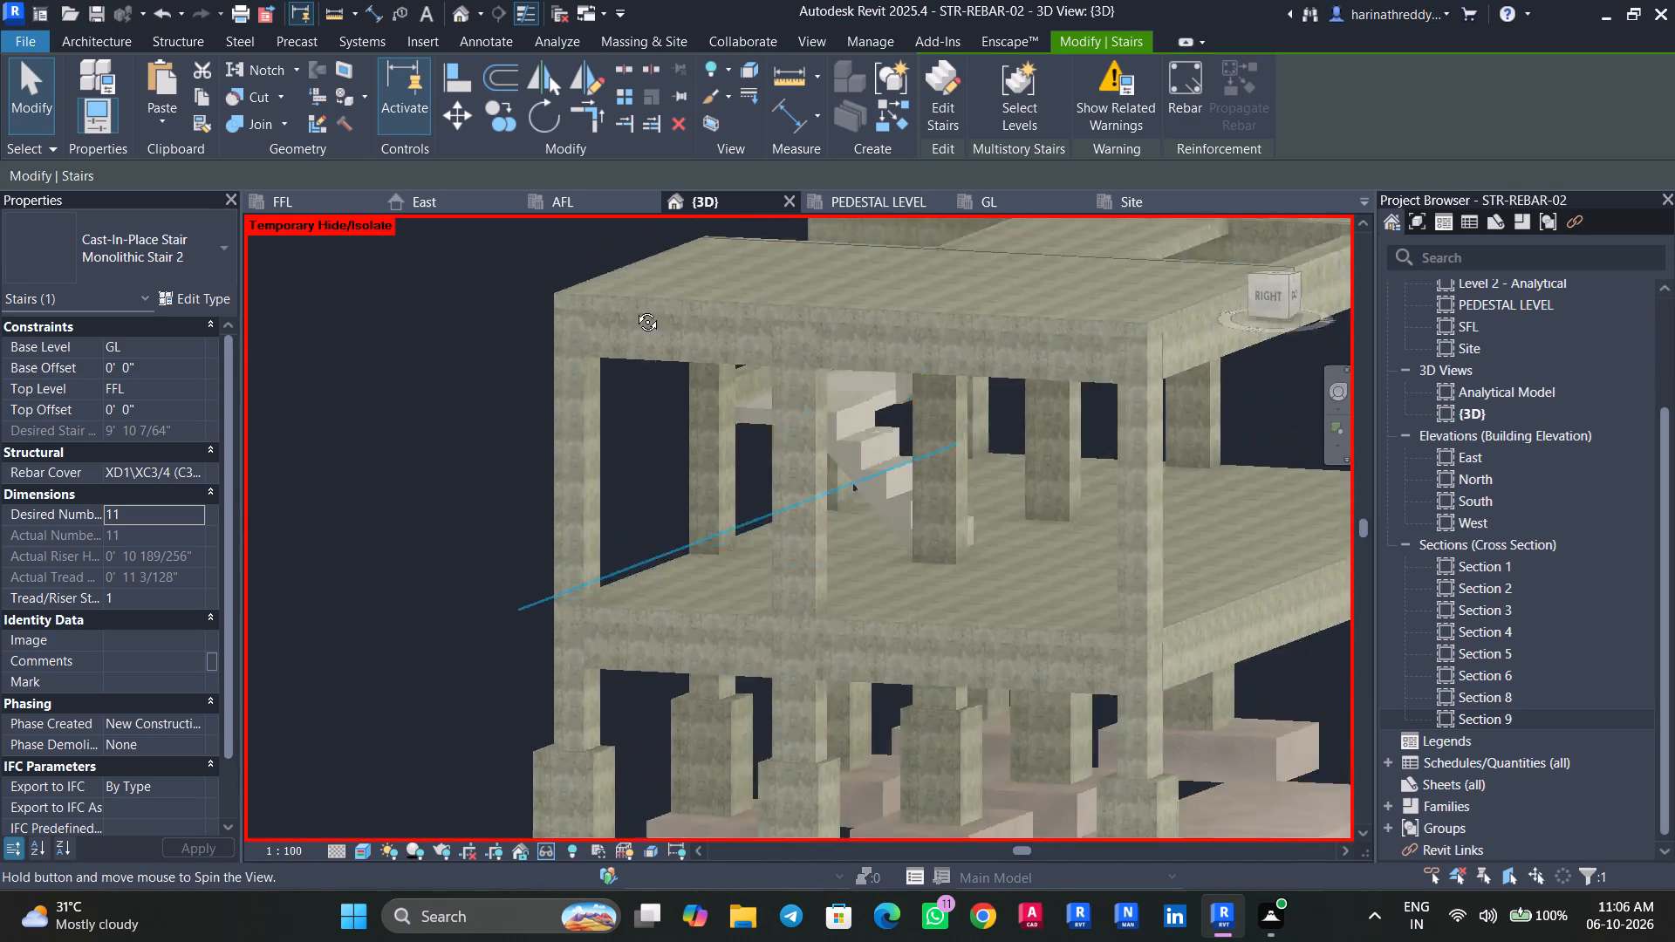
pyautogui.keyDown('shift'); pyautogui.moveTo(634, 309); pyautogui.dragTo(841, 347, button='middle'); pyautogui.keyUp('shift')
pyautogui.click(839, 353)
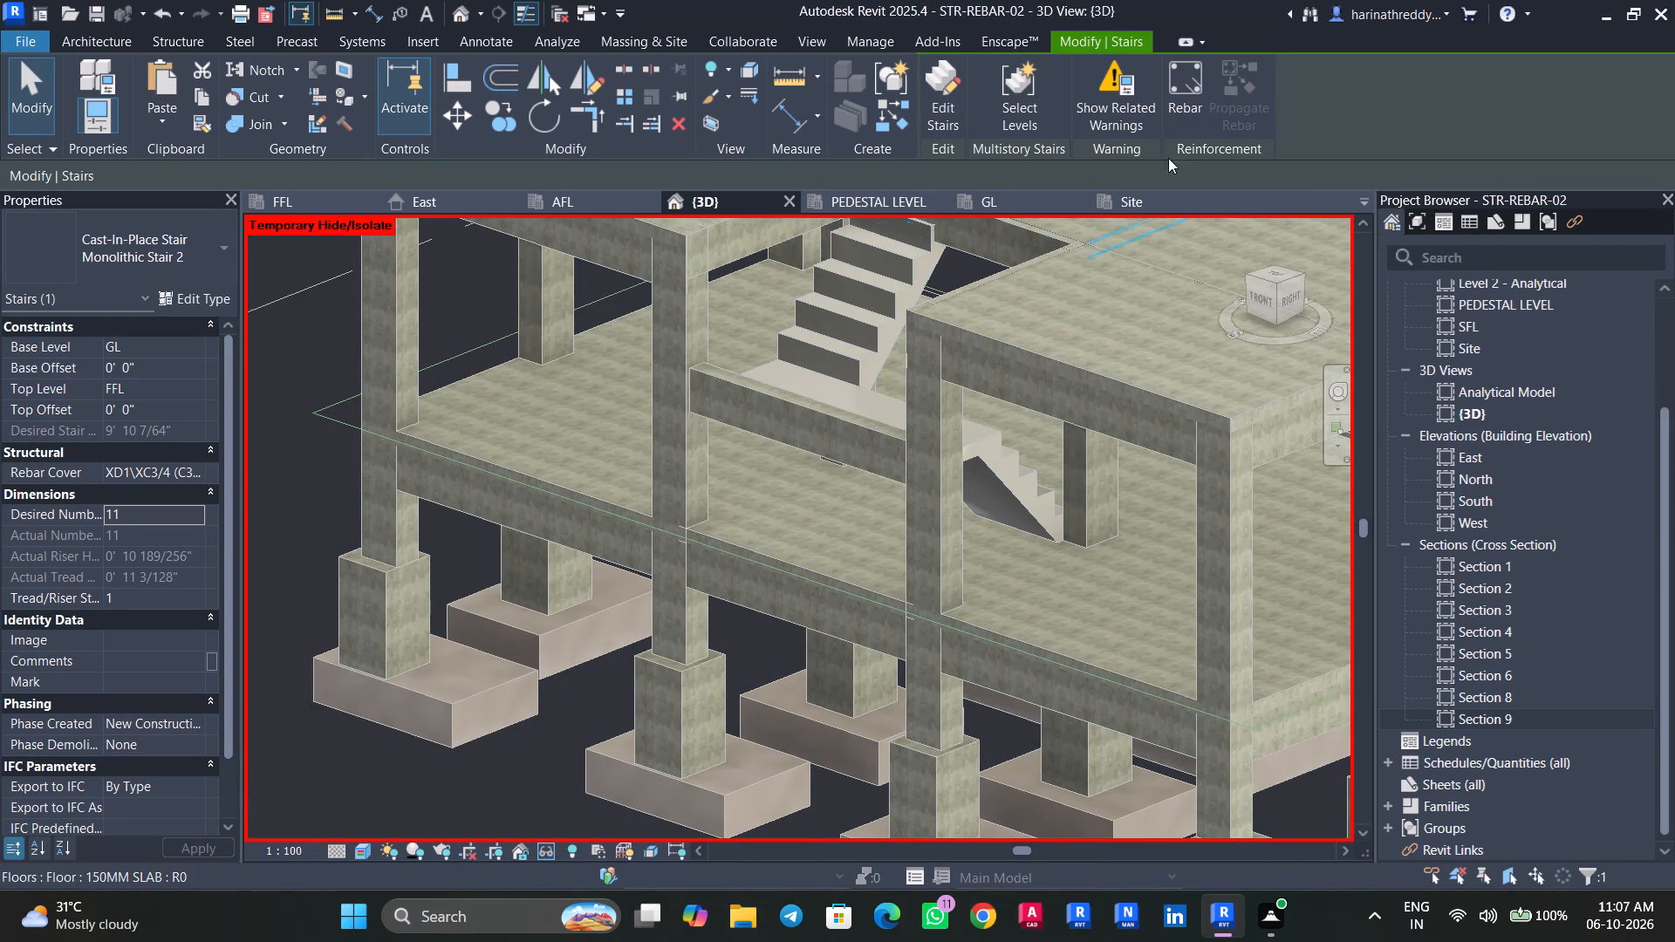
pyautogui.click(948, 113)
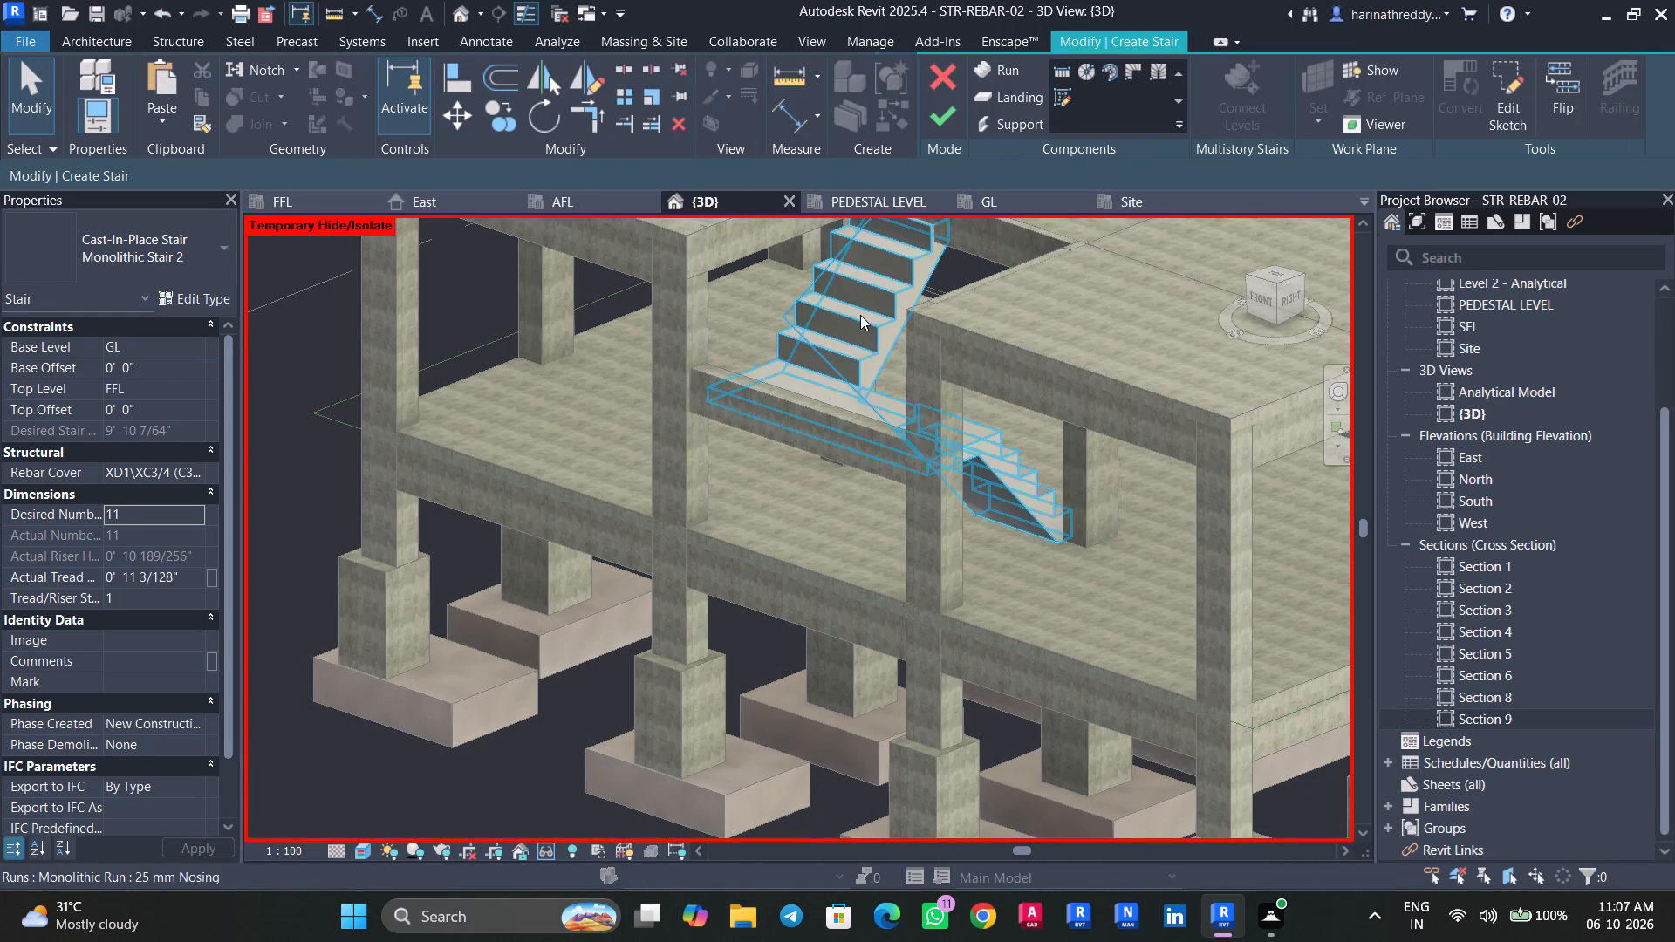
pyautogui.click(860, 315)
pyautogui.click(1558, 102)
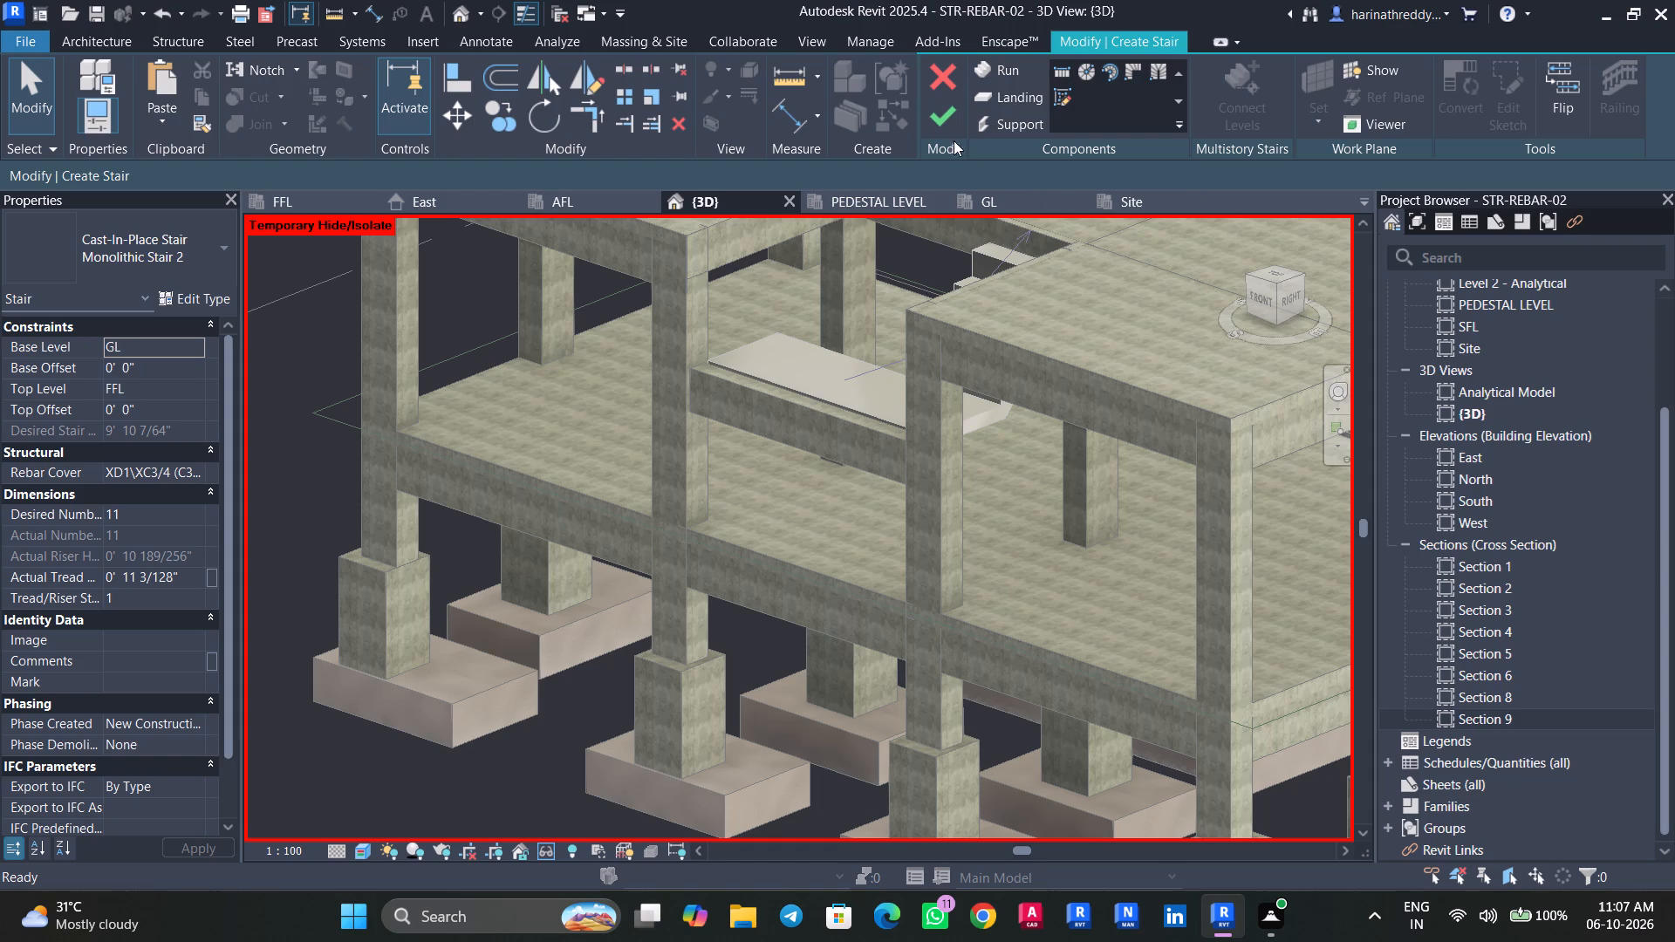
pyautogui.click(944, 123)
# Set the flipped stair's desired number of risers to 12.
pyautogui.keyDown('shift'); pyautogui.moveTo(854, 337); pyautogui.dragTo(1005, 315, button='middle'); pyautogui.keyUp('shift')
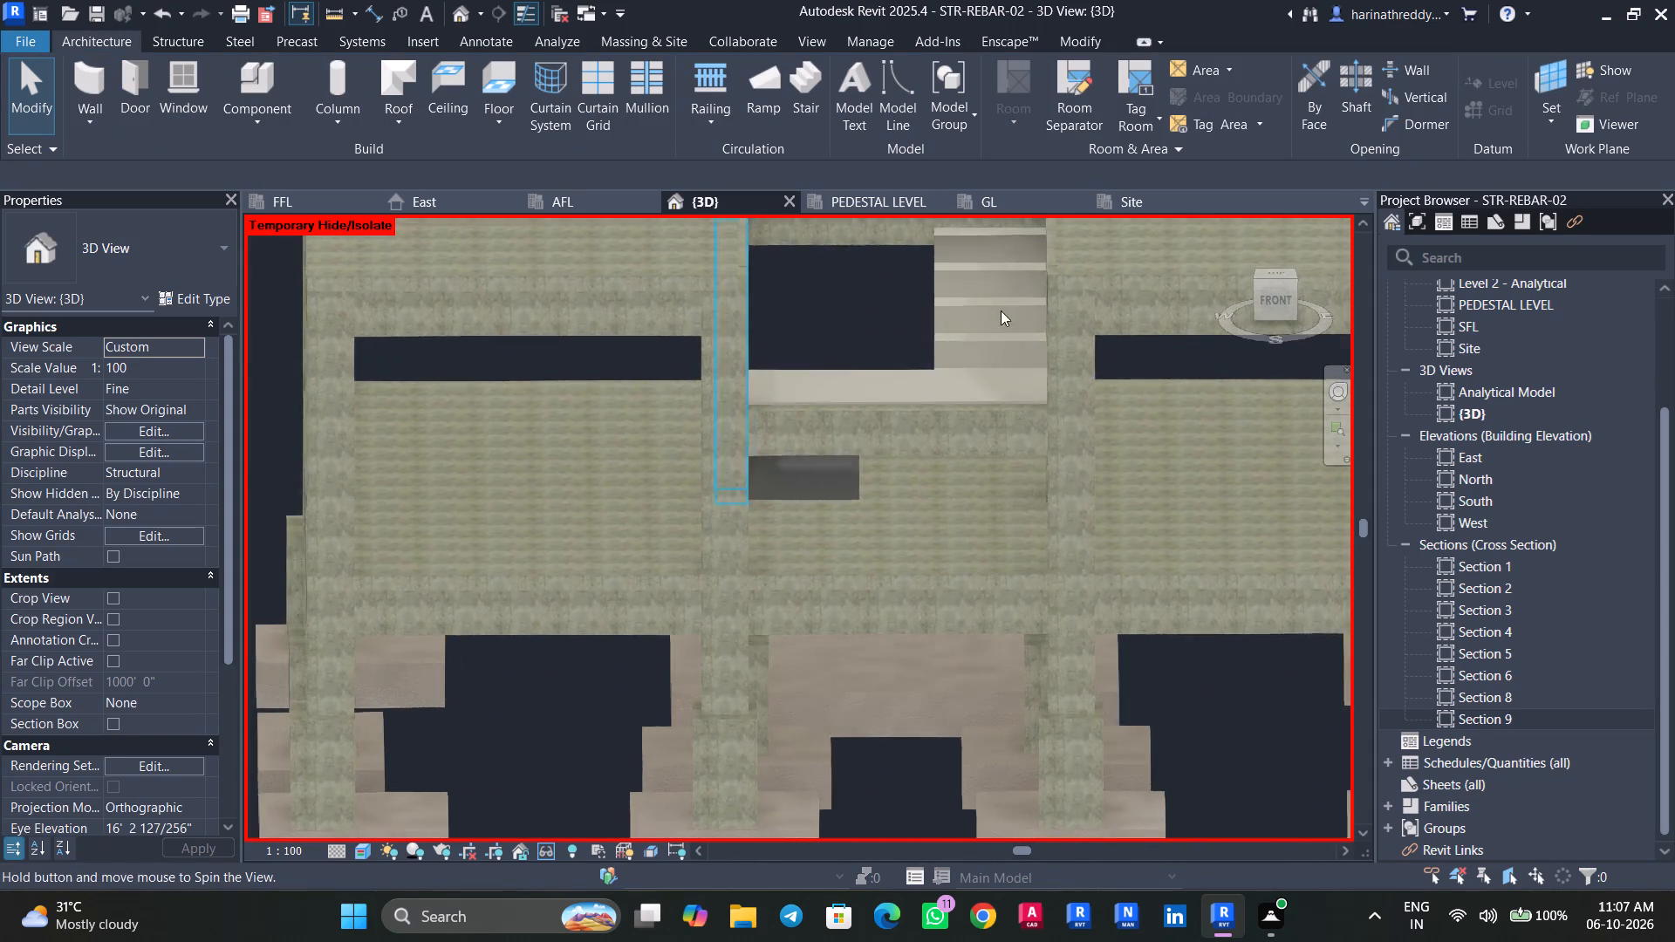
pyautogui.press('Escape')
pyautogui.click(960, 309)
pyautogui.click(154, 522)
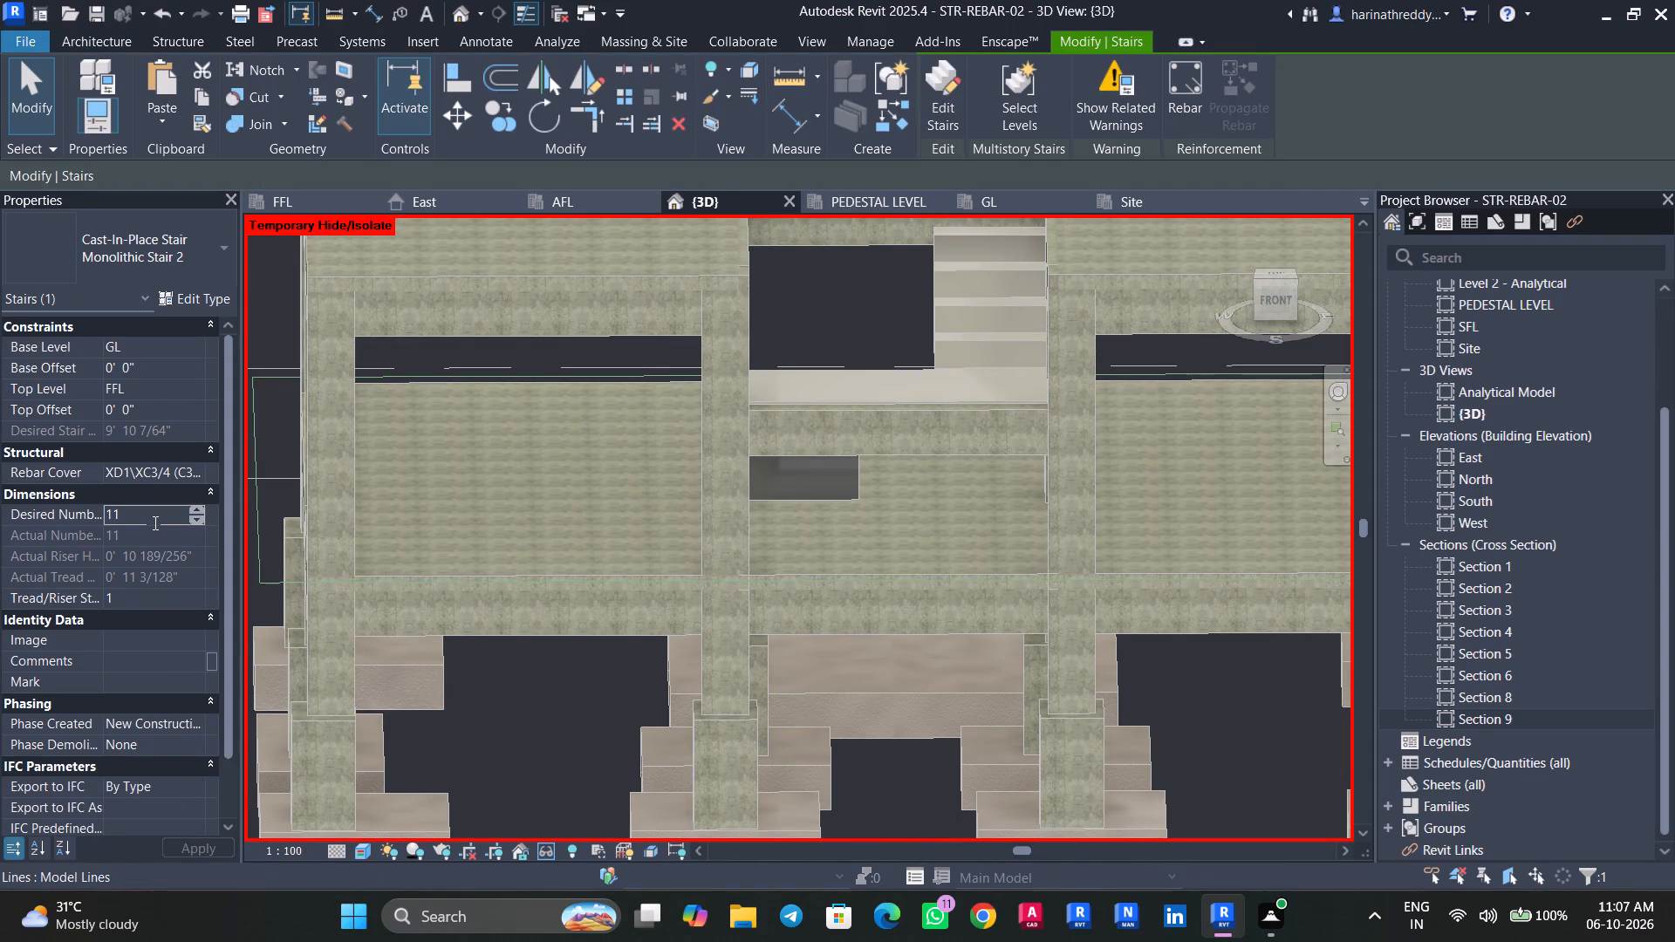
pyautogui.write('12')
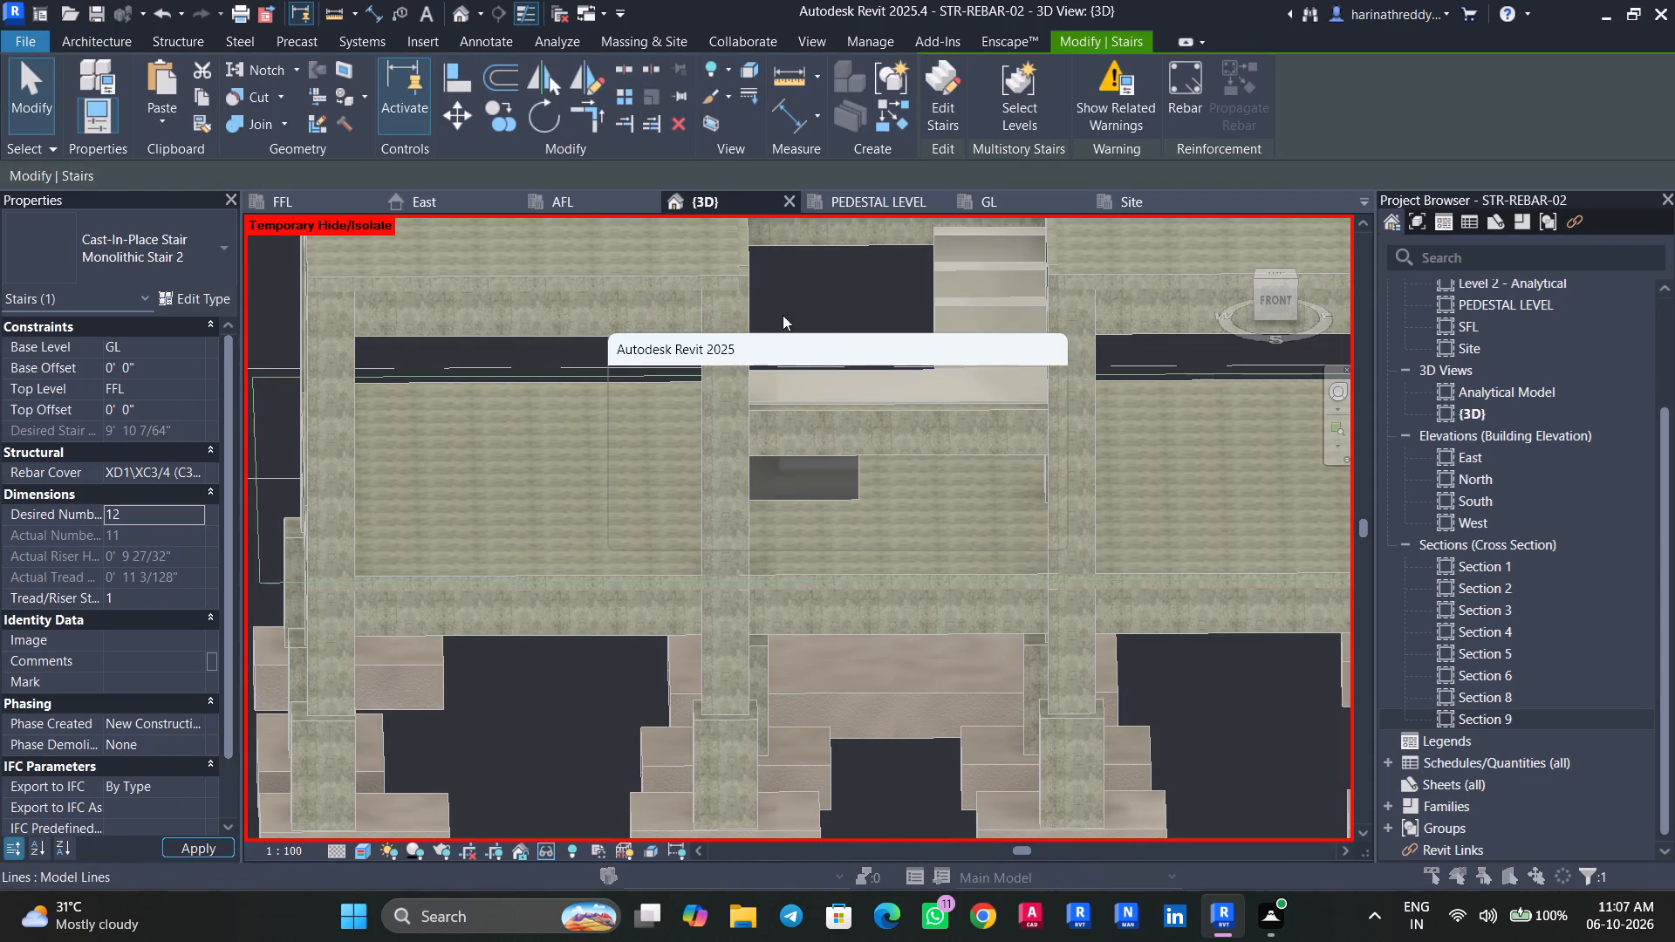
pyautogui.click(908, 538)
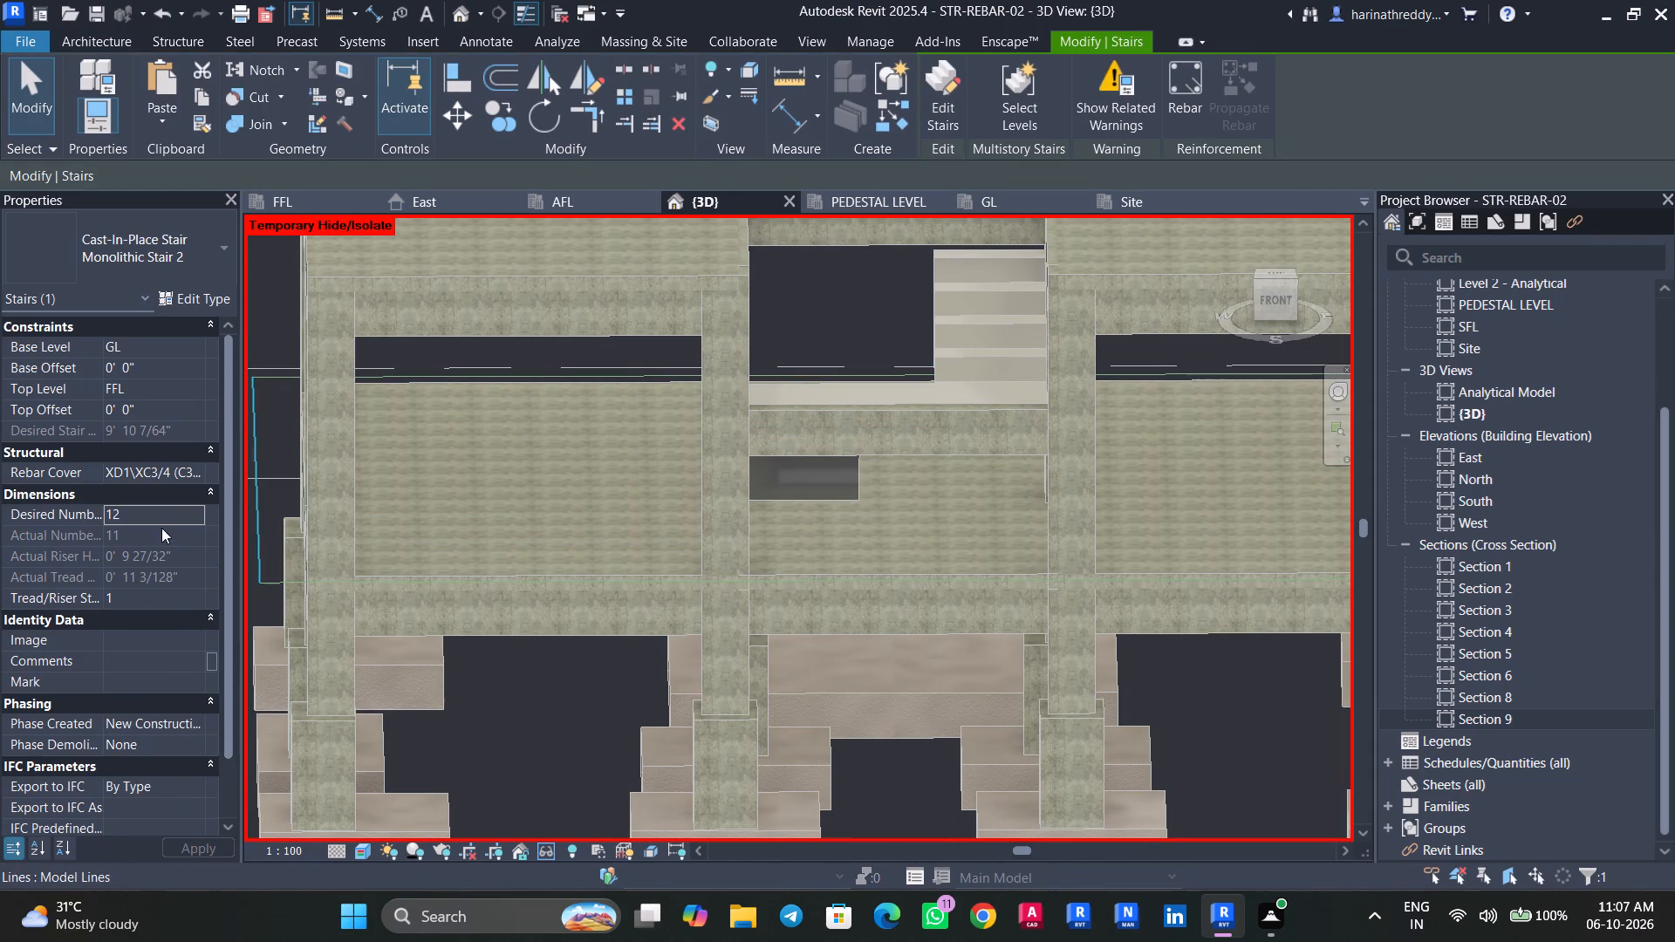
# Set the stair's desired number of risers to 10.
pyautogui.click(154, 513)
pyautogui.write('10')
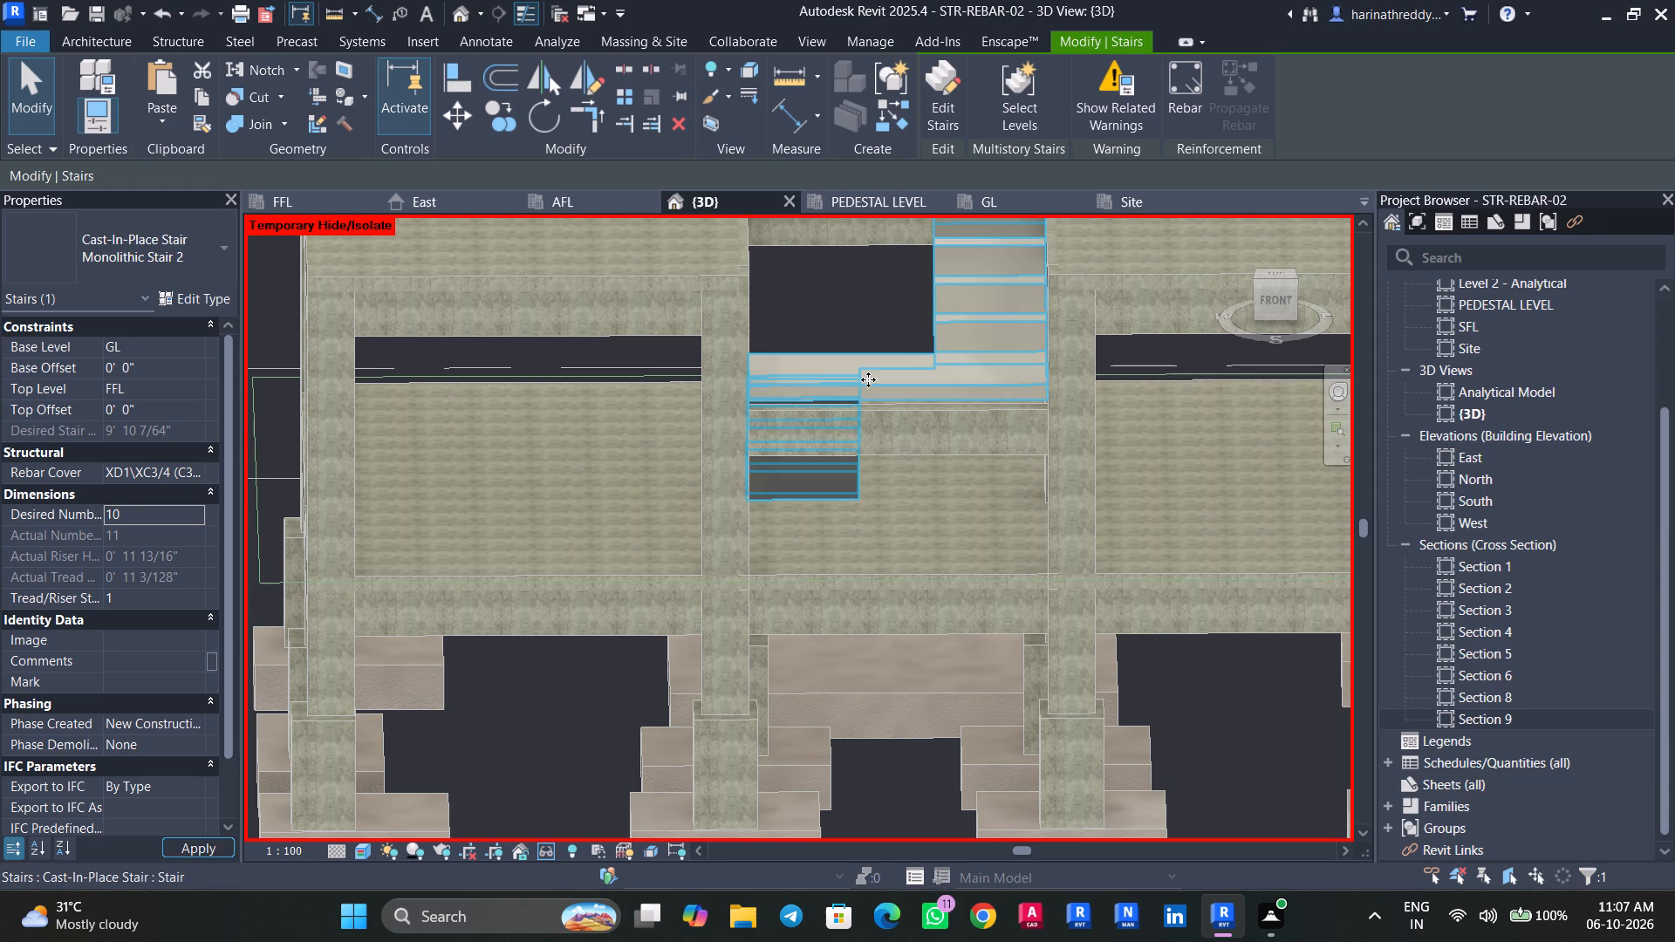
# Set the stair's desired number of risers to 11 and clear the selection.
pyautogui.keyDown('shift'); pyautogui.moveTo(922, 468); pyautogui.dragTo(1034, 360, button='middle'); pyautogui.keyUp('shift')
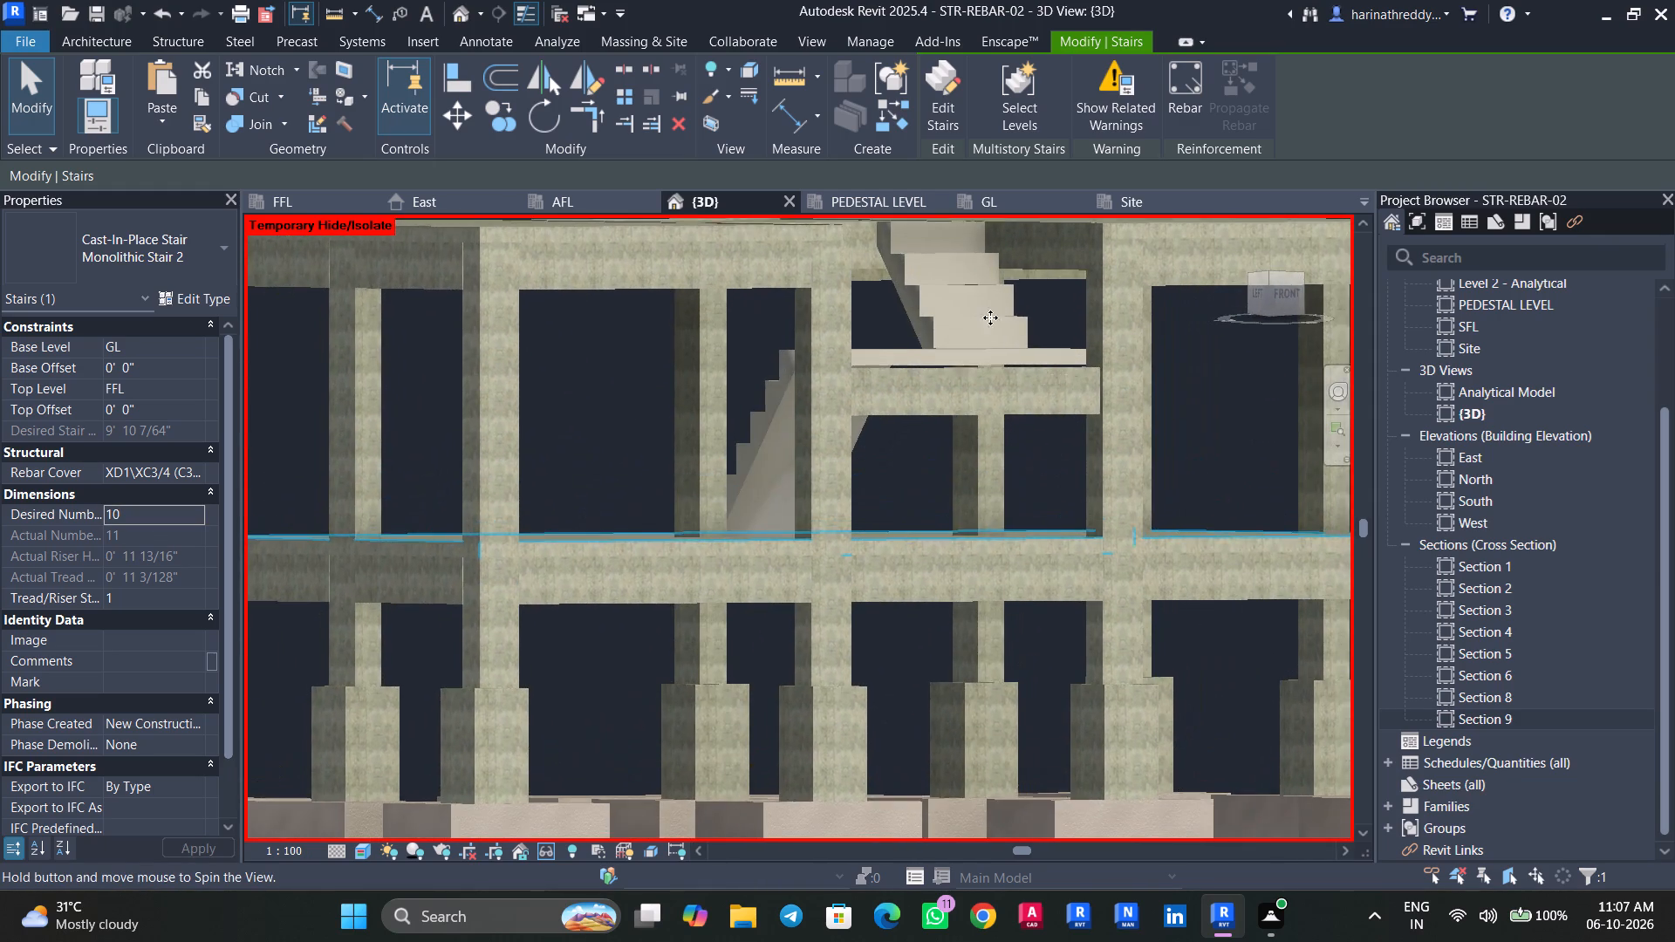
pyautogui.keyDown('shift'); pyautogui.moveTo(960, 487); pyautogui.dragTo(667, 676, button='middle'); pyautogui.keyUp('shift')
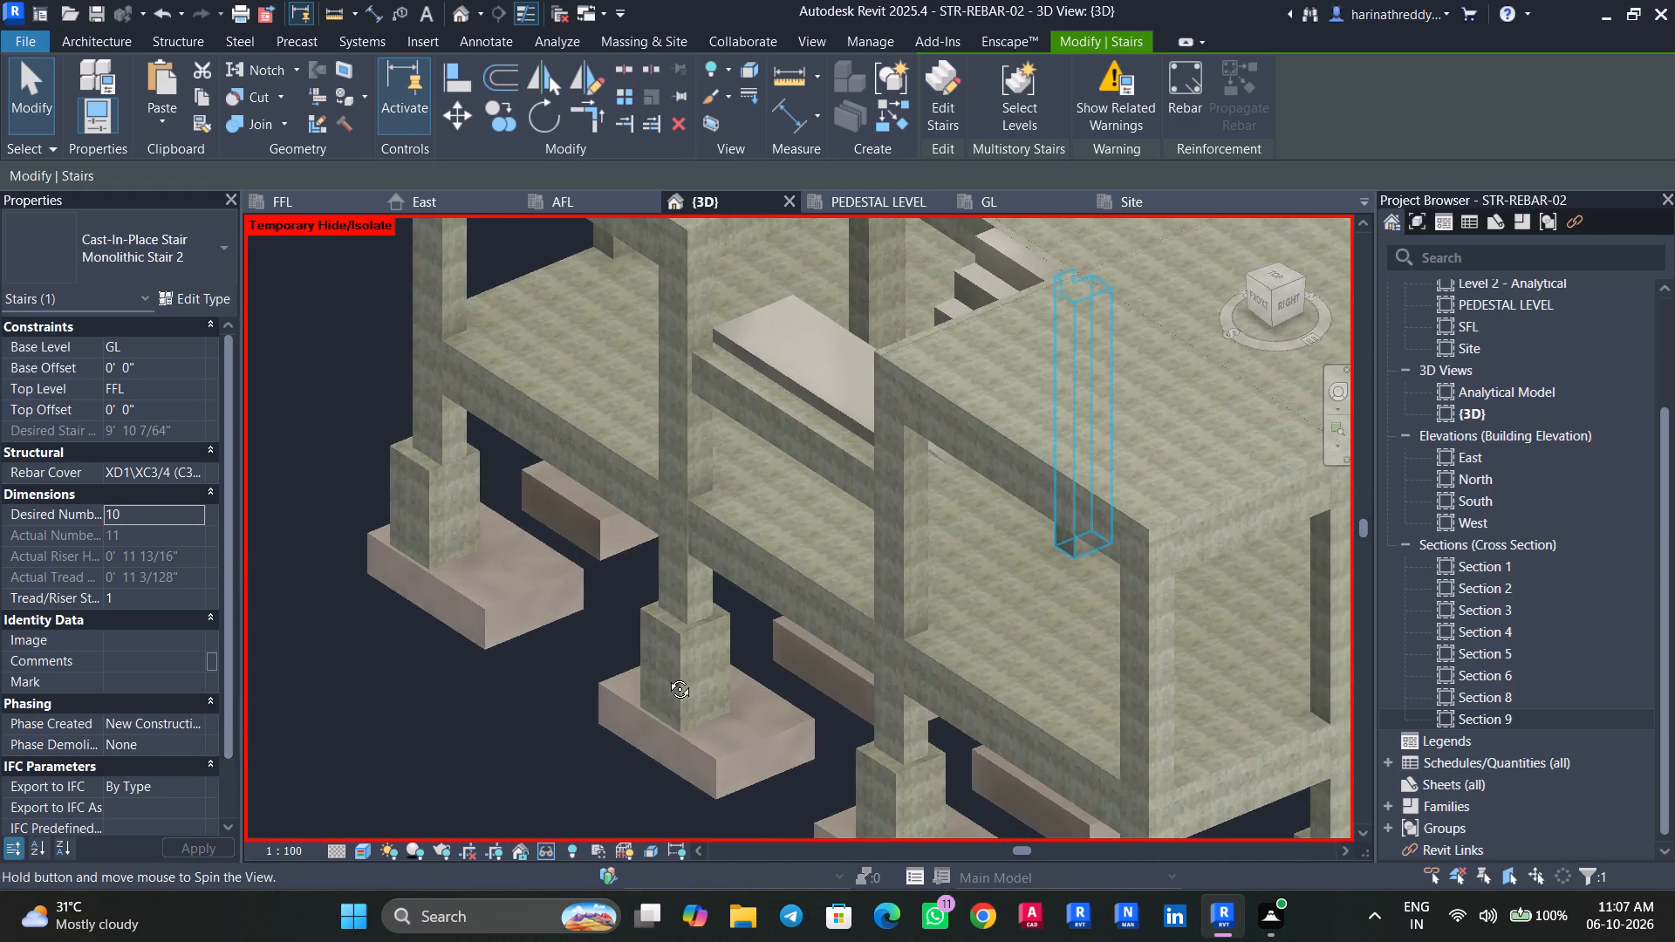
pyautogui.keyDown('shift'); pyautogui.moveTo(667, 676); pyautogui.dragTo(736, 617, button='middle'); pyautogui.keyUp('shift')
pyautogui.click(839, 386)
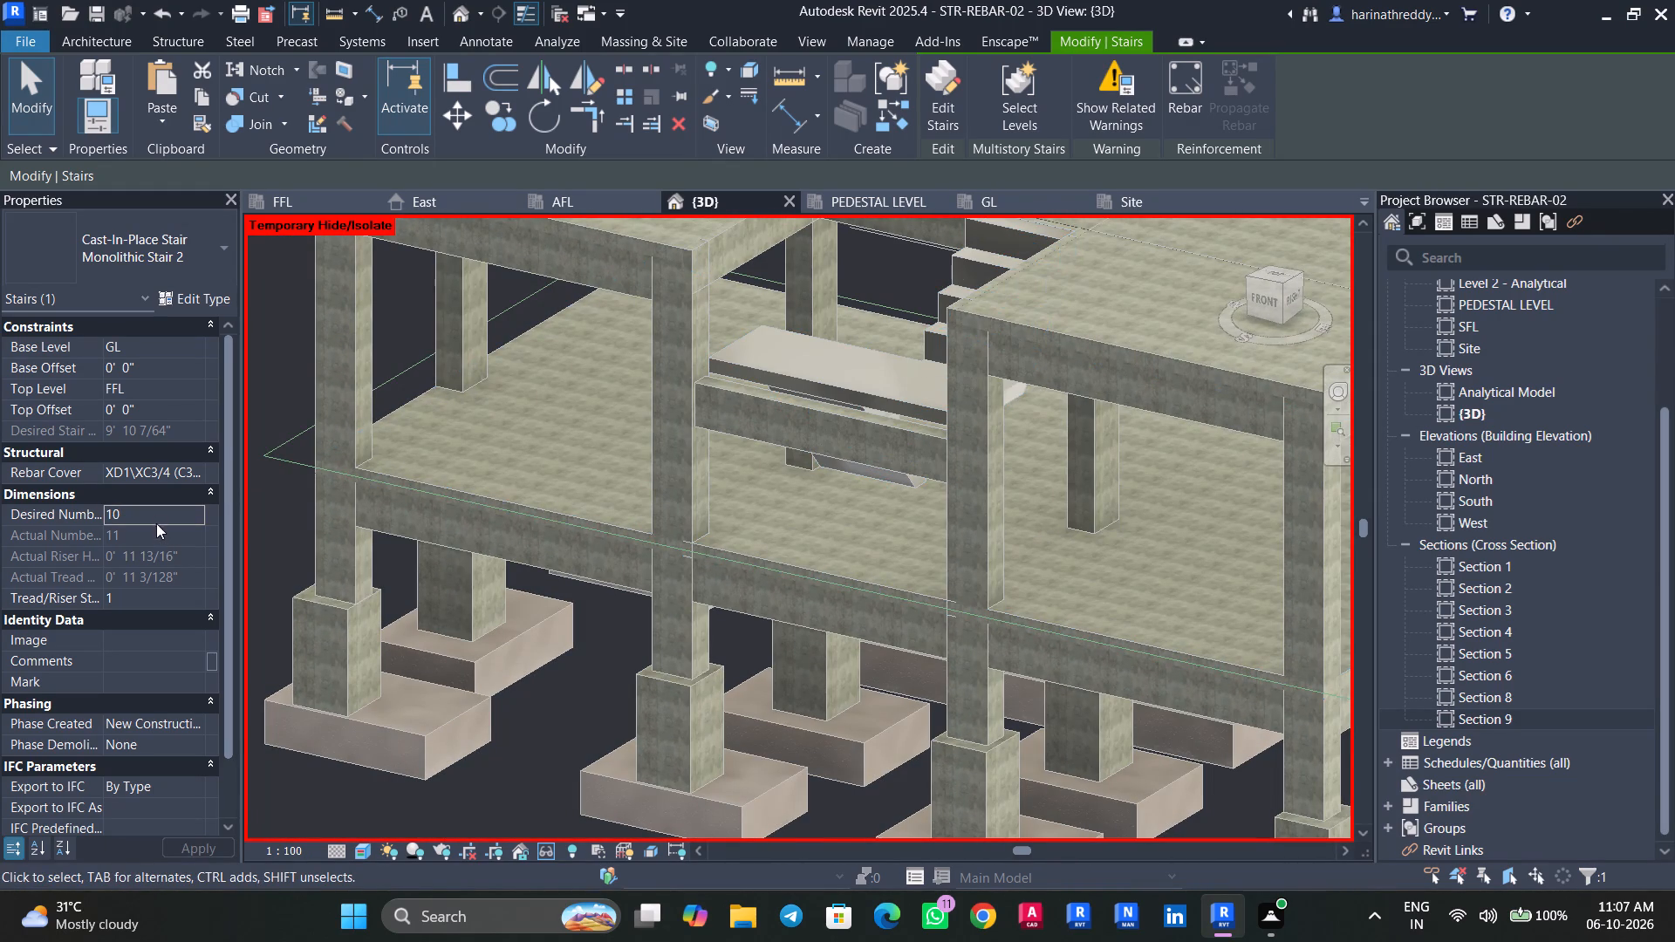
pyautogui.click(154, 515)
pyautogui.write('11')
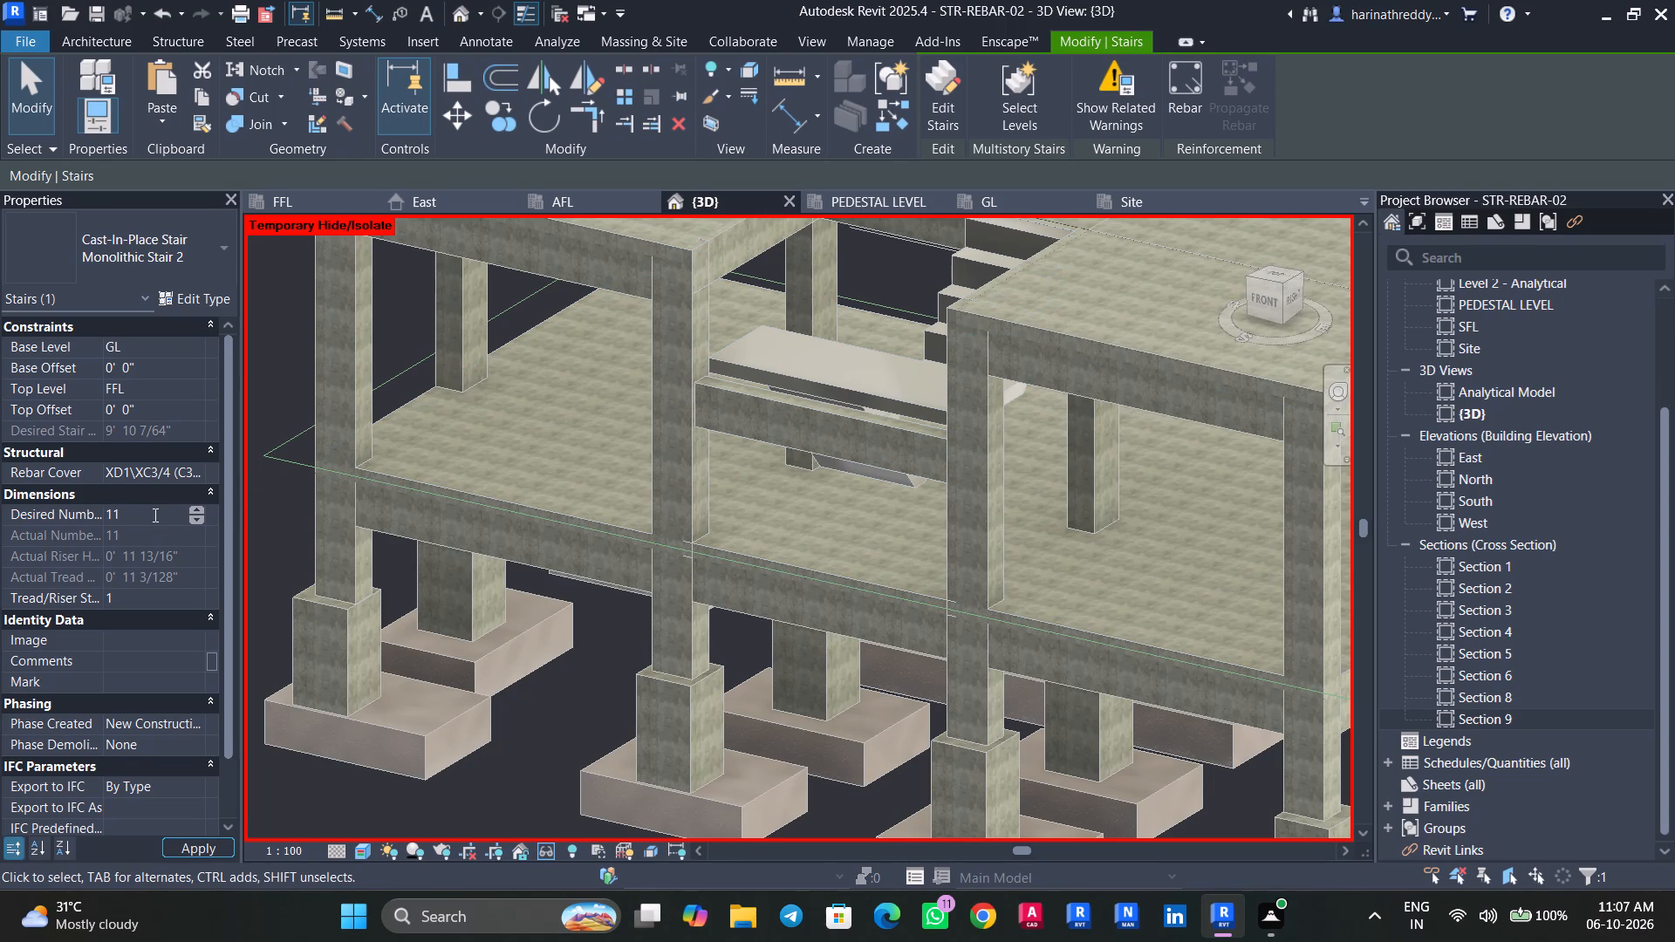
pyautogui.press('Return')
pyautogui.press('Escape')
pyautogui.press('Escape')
# Examine the flipped stair's two runs and mid-landing from several angles in 3D.
pyautogui.scroll(1, 804, 474)
pyautogui.scroll(-1, 804, 474)
pyautogui.scroll(1, 804, 474)
pyautogui.scroll(-2, 804, 474)
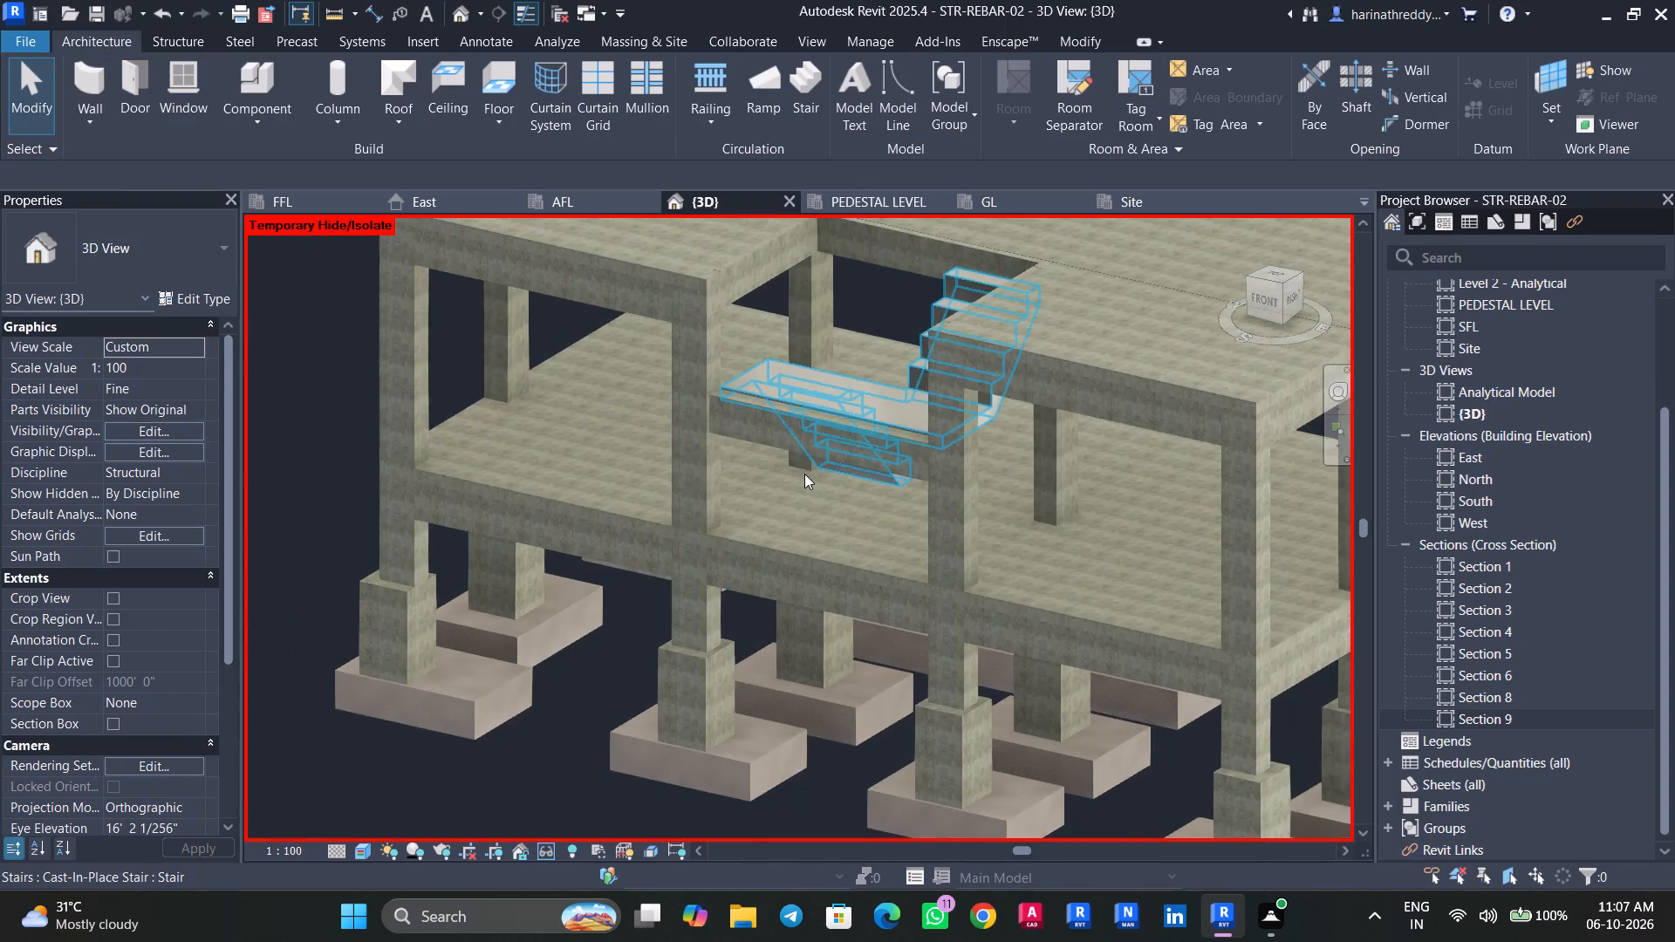
pyautogui.keyDown('shift'); pyautogui.moveTo(790, 528); pyautogui.dragTo(998, 465, button='middle'); pyautogui.keyUp('shift')
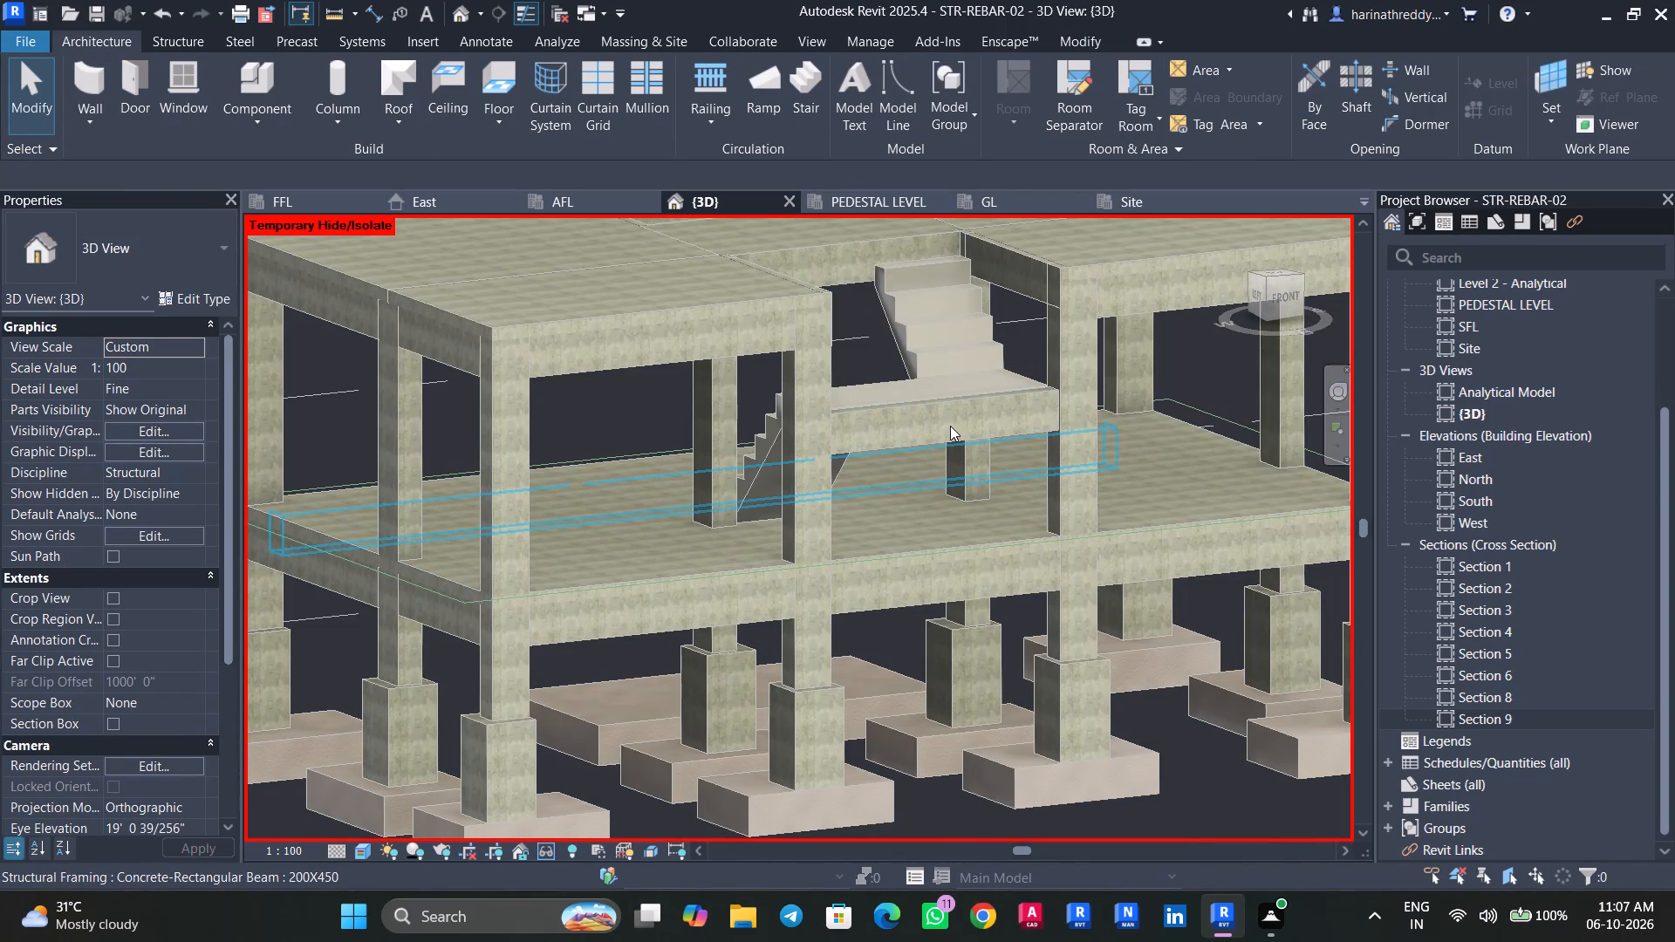
pyautogui.click(929, 386)
pyautogui.keyDown('shift'); pyautogui.moveTo(854, 355); pyautogui.dragTo(879, 341, button='middle'); pyautogui.keyUp('shift')
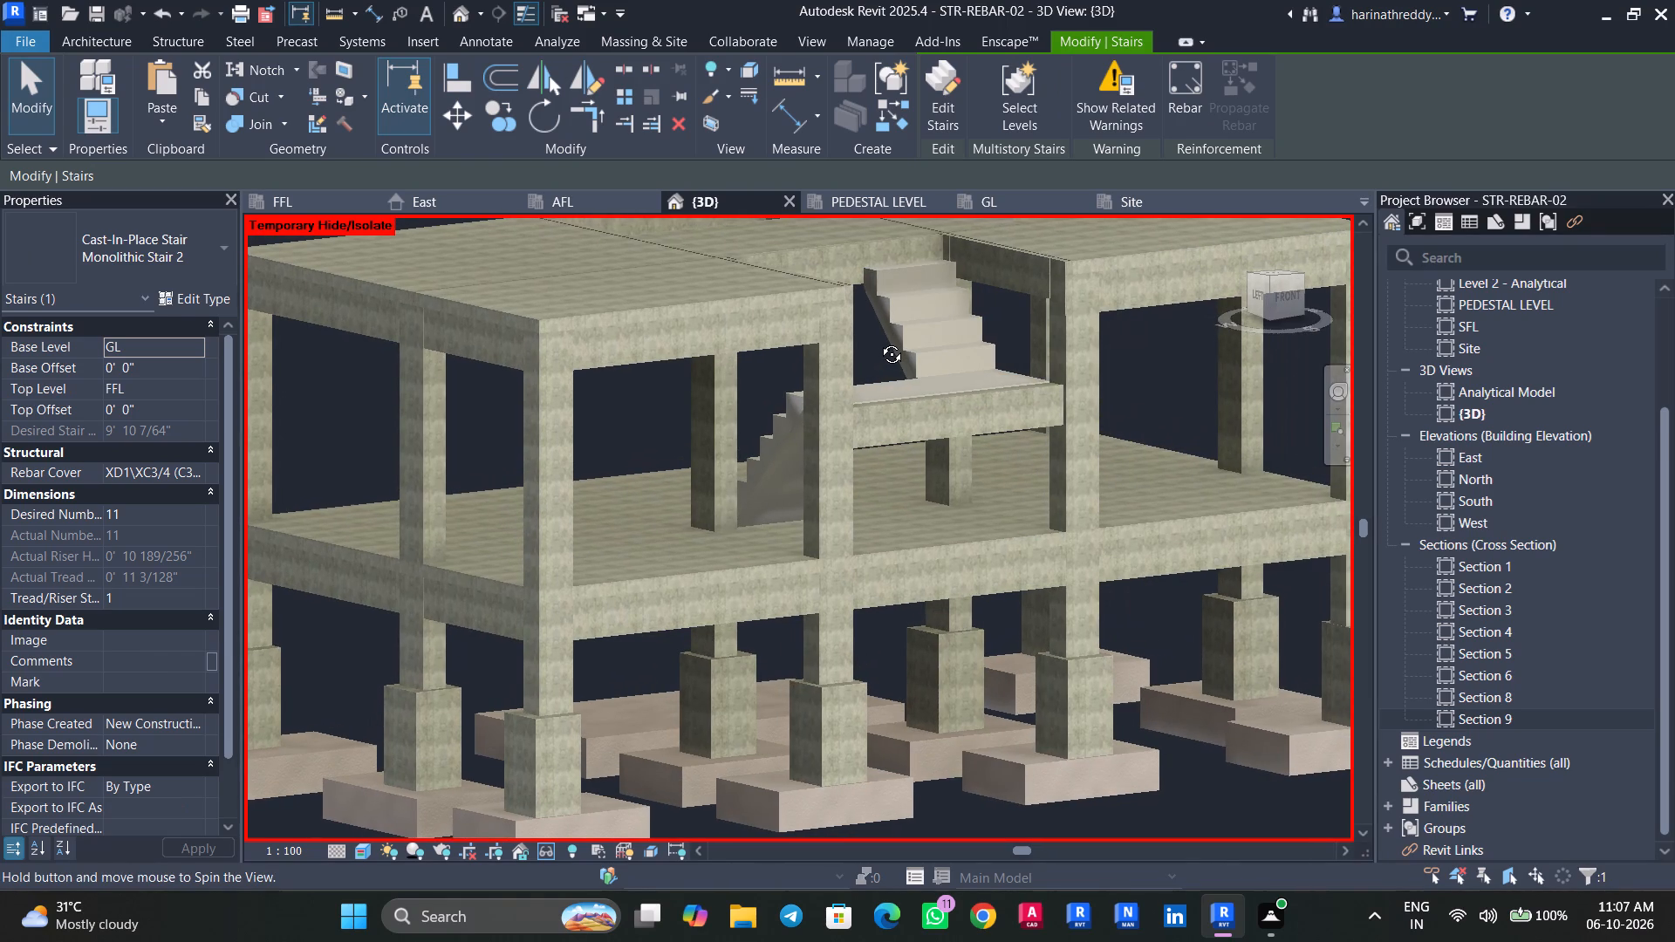
pyautogui.keyDown('shift'); pyautogui.moveTo(879, 341); pyautogui.dragTo(827, 373, button='middle'); pyautogui.keyUp('shift')
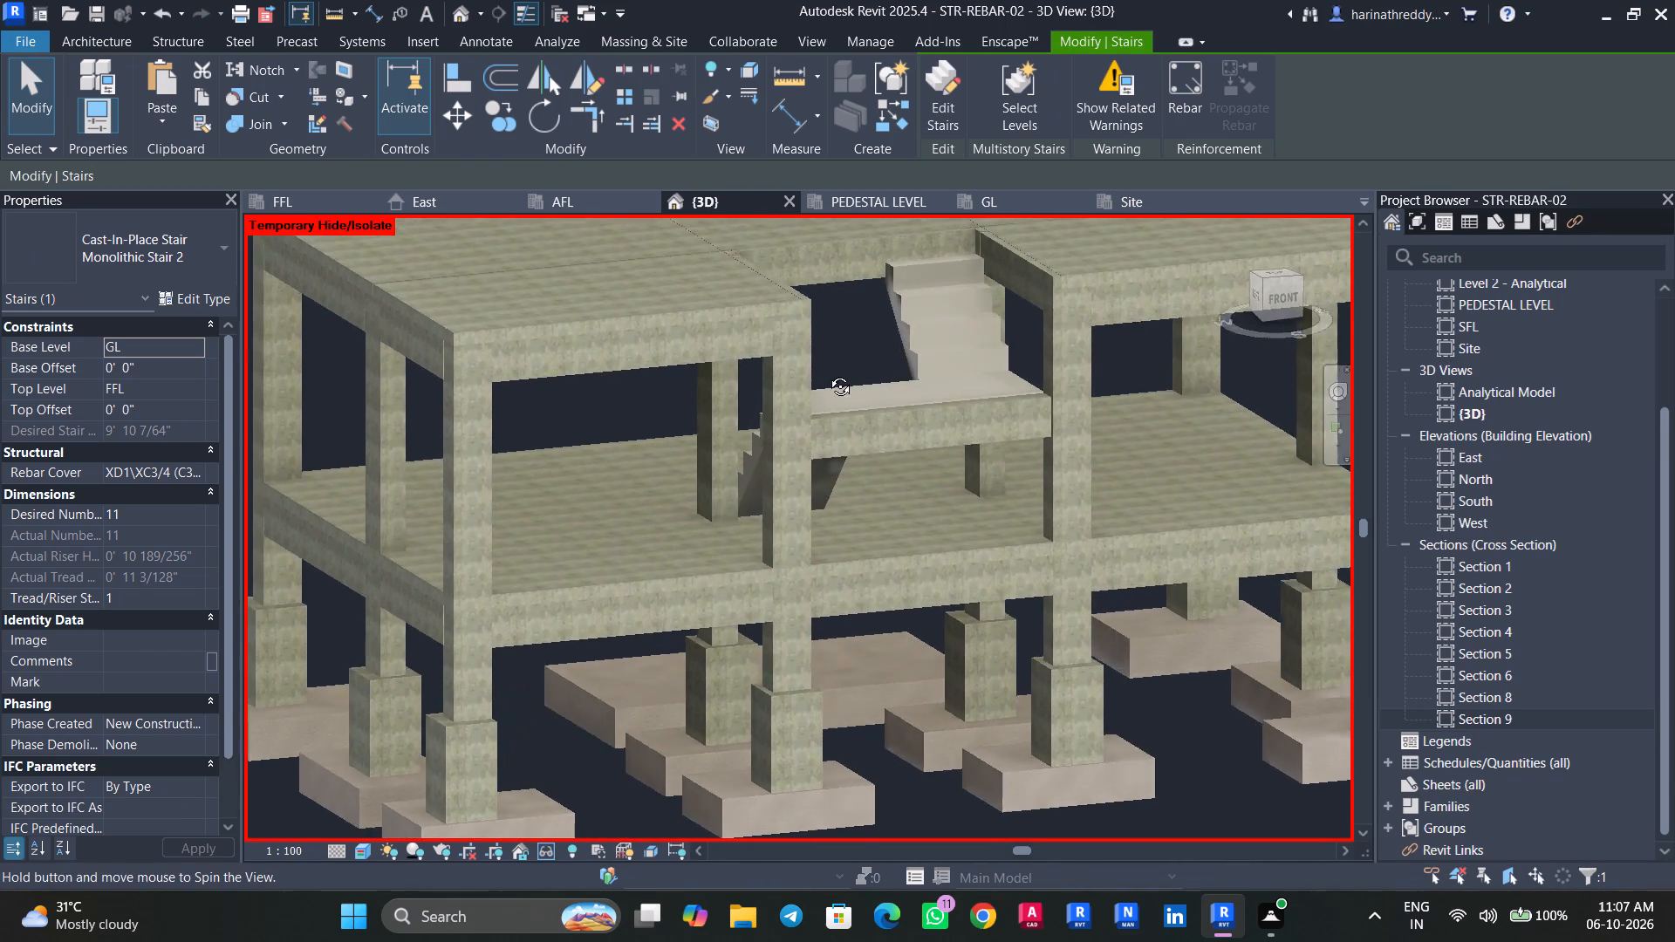
pyautogui.keyDown('shift'); pyautogui.moveTo(827, 373); pyautogui.dragTo(806, 401, button='middle'); pyautogui.keyUp('shift')
pyautogui.press('Escape')
pyautogui.click(903, 372)
pyautogui.press('Escape')
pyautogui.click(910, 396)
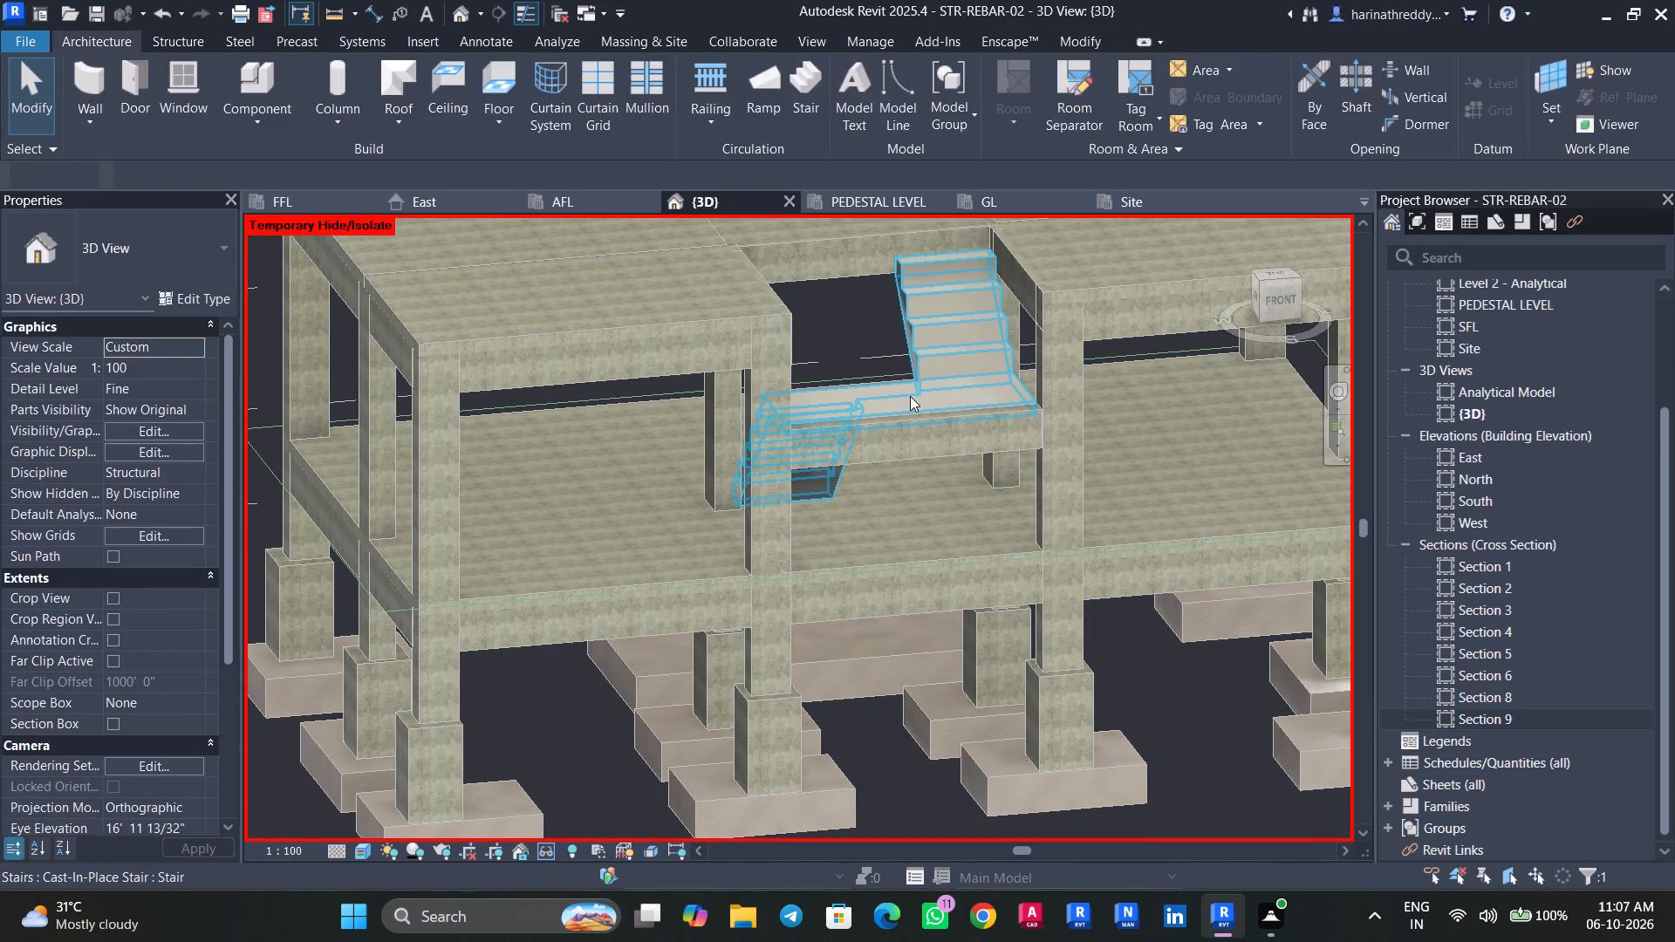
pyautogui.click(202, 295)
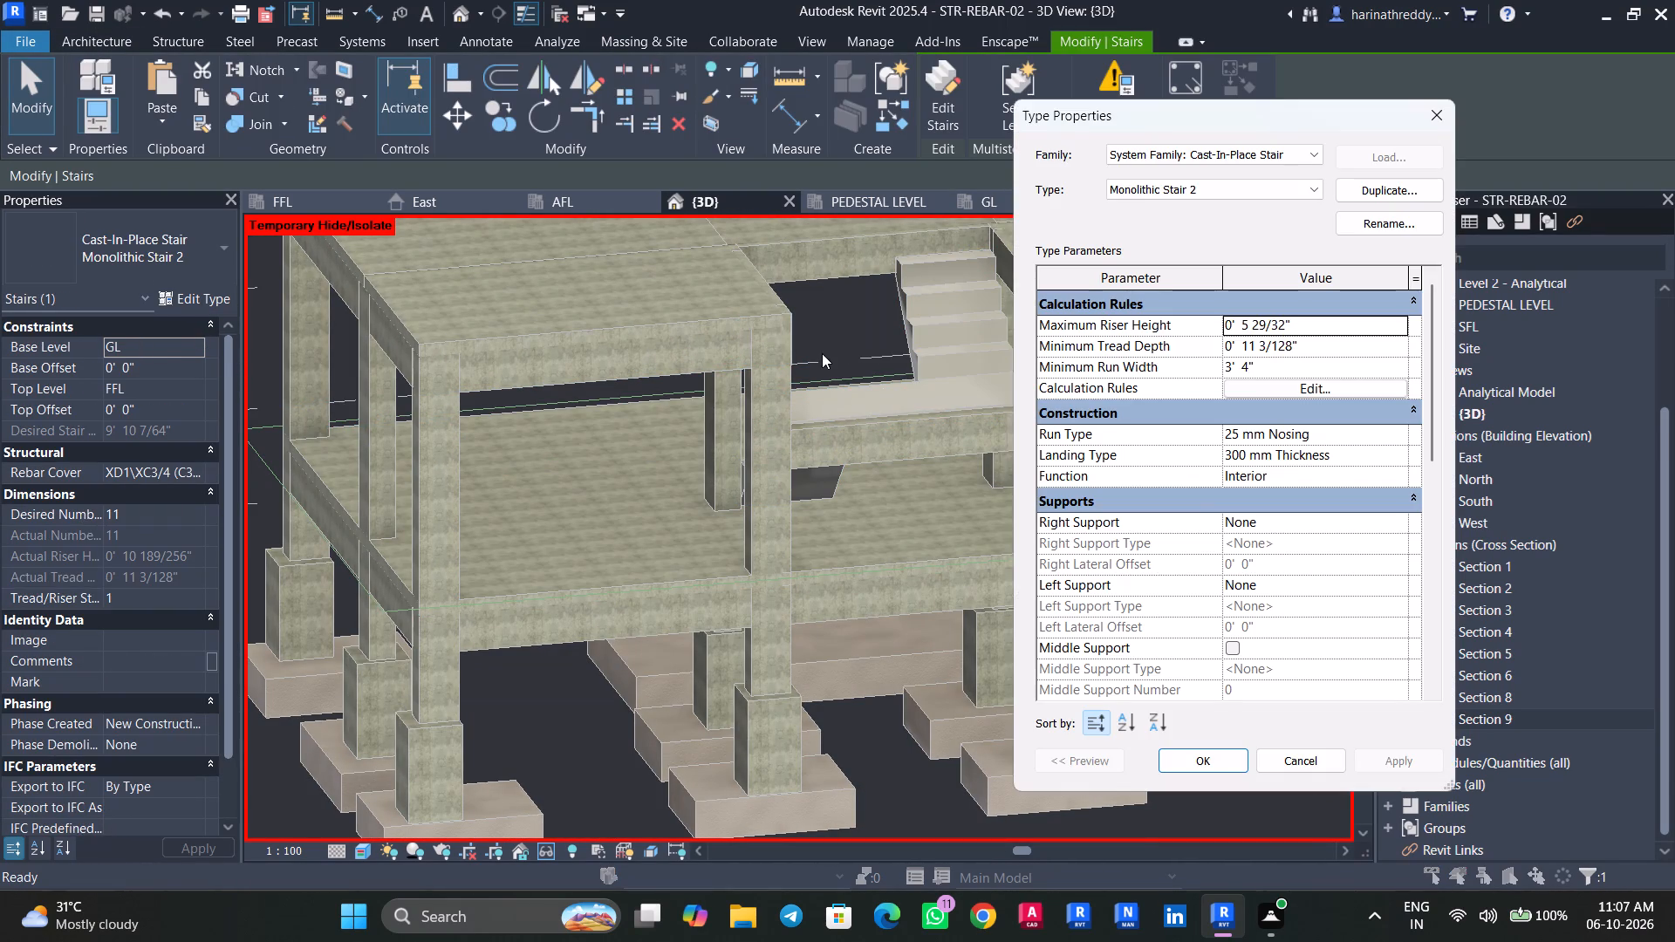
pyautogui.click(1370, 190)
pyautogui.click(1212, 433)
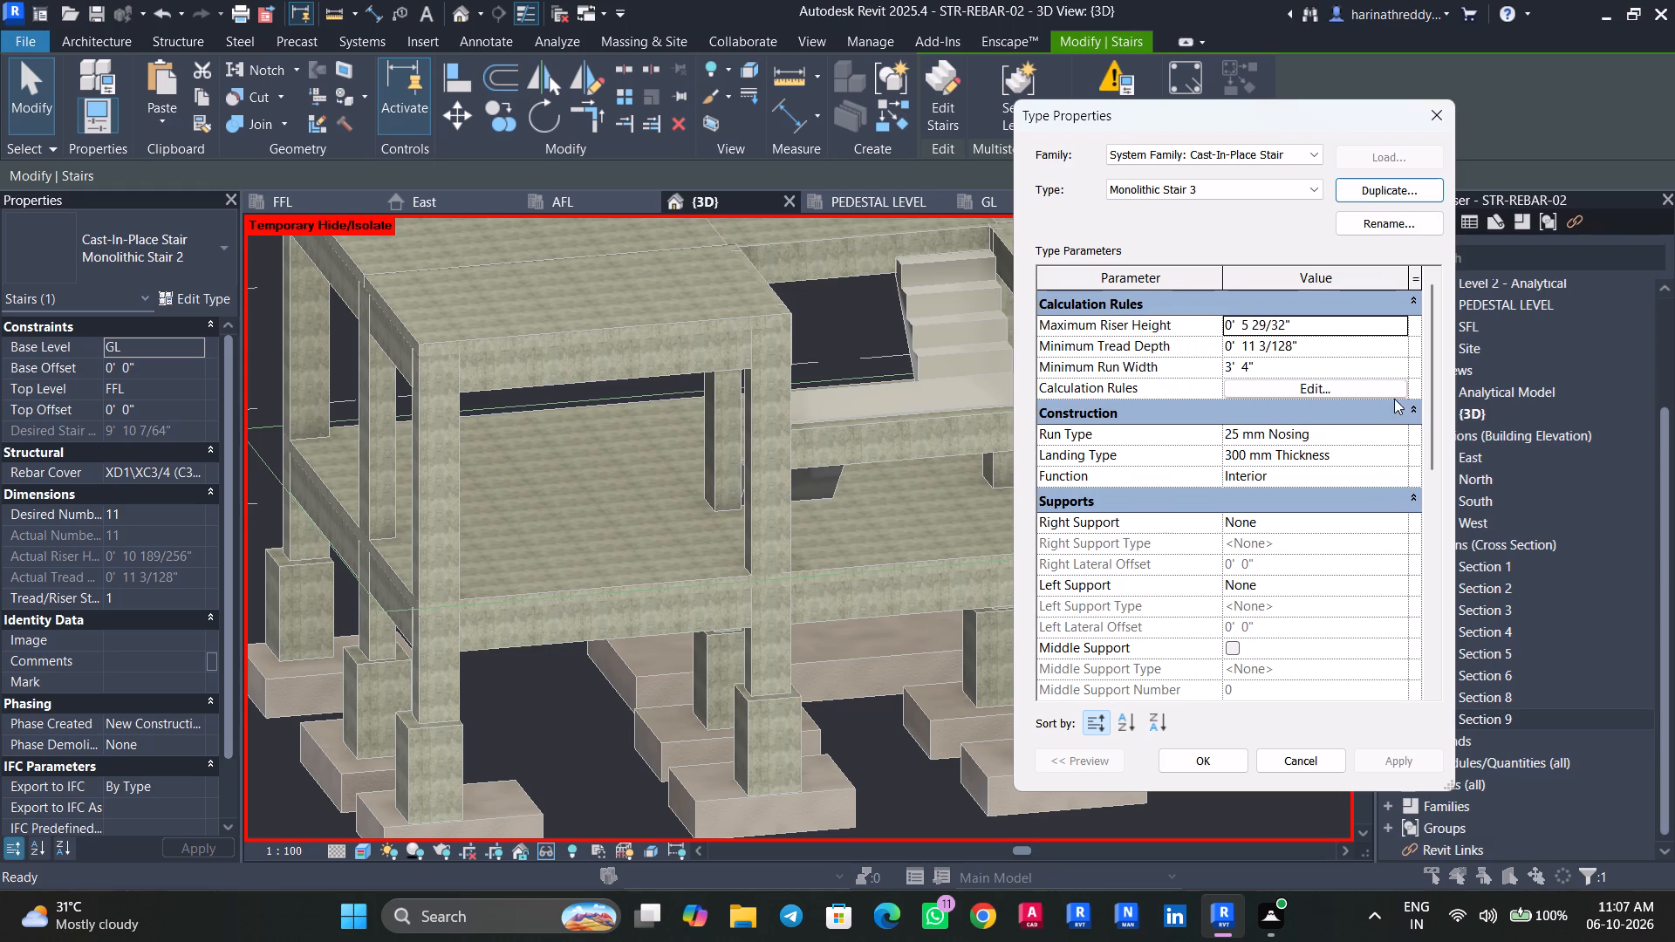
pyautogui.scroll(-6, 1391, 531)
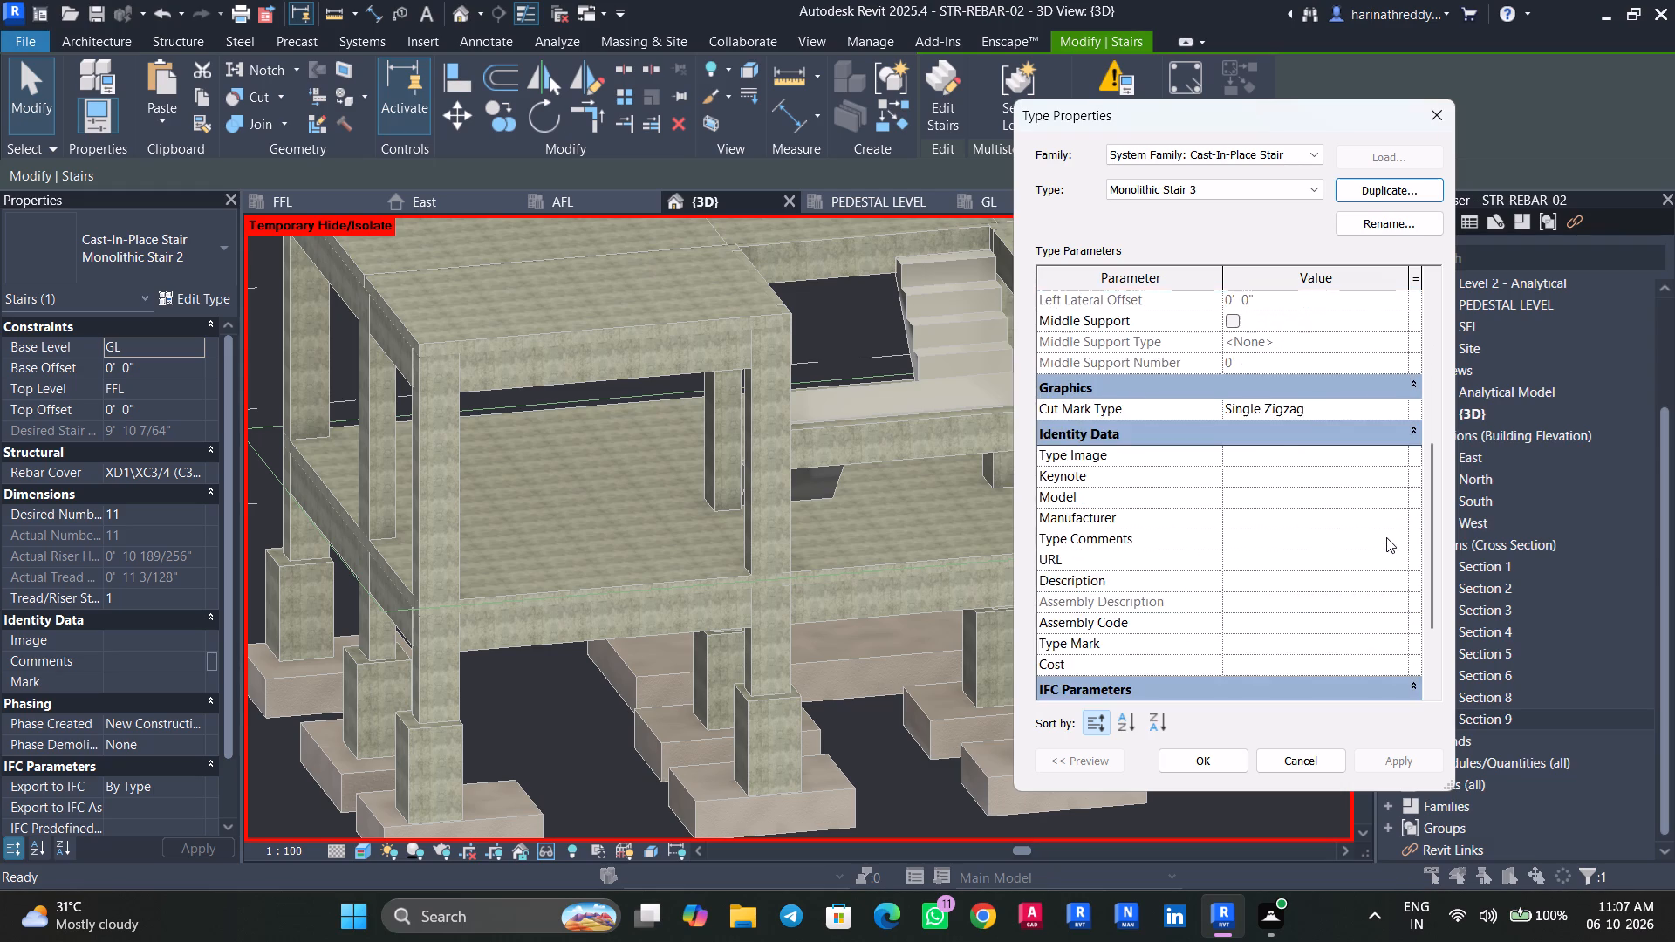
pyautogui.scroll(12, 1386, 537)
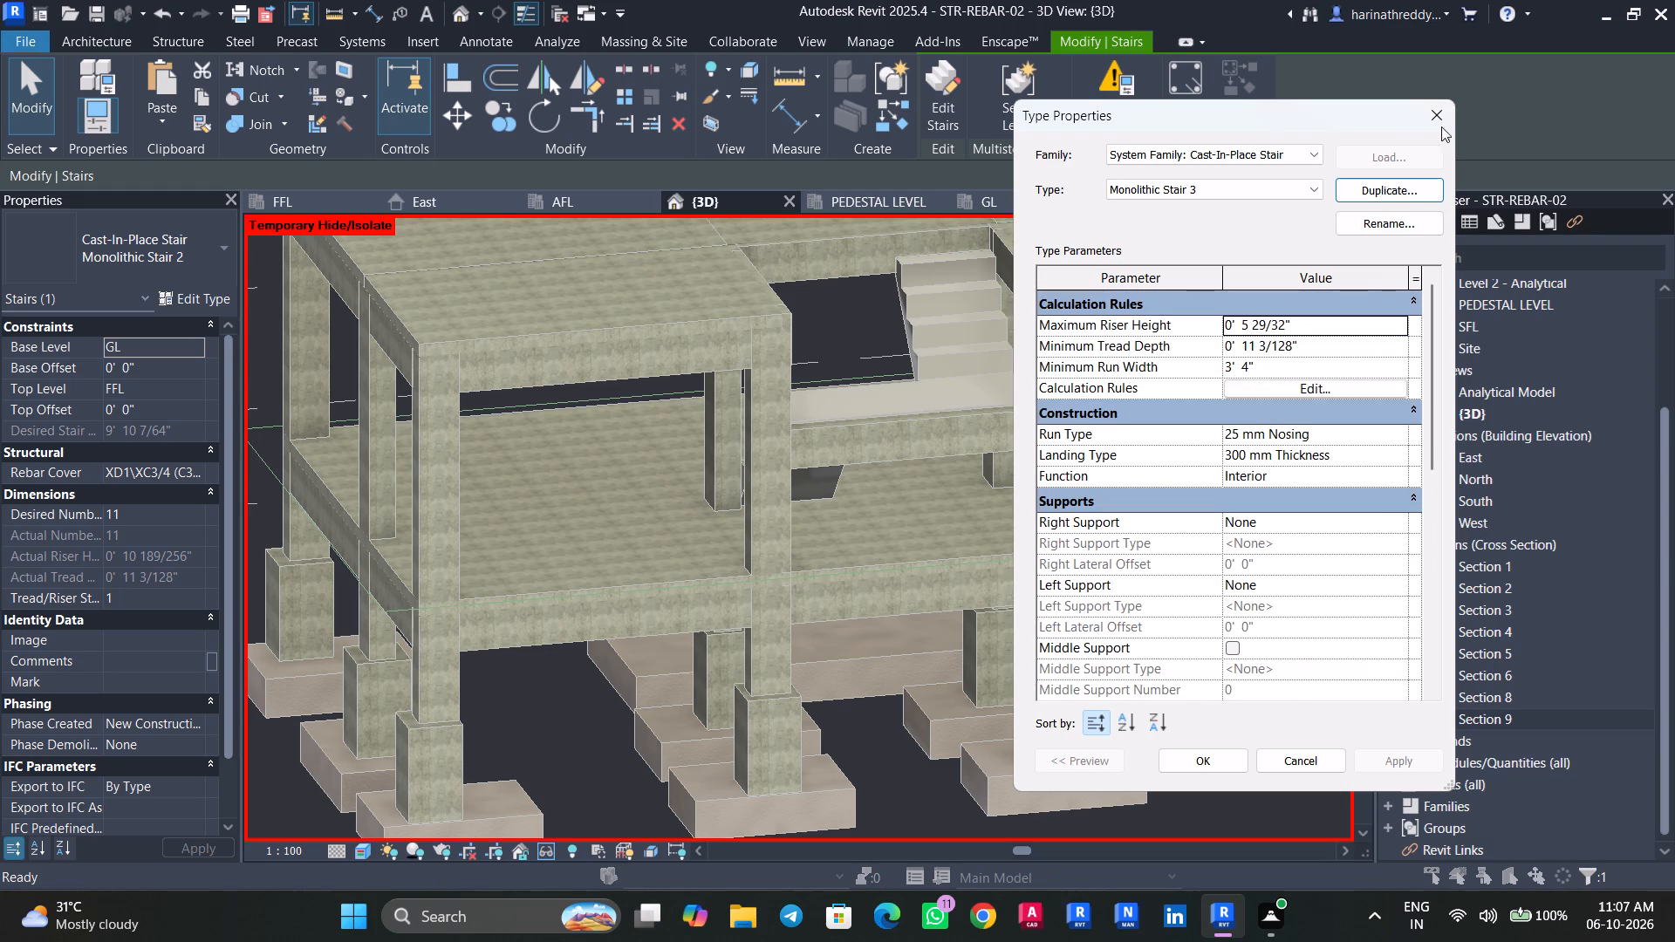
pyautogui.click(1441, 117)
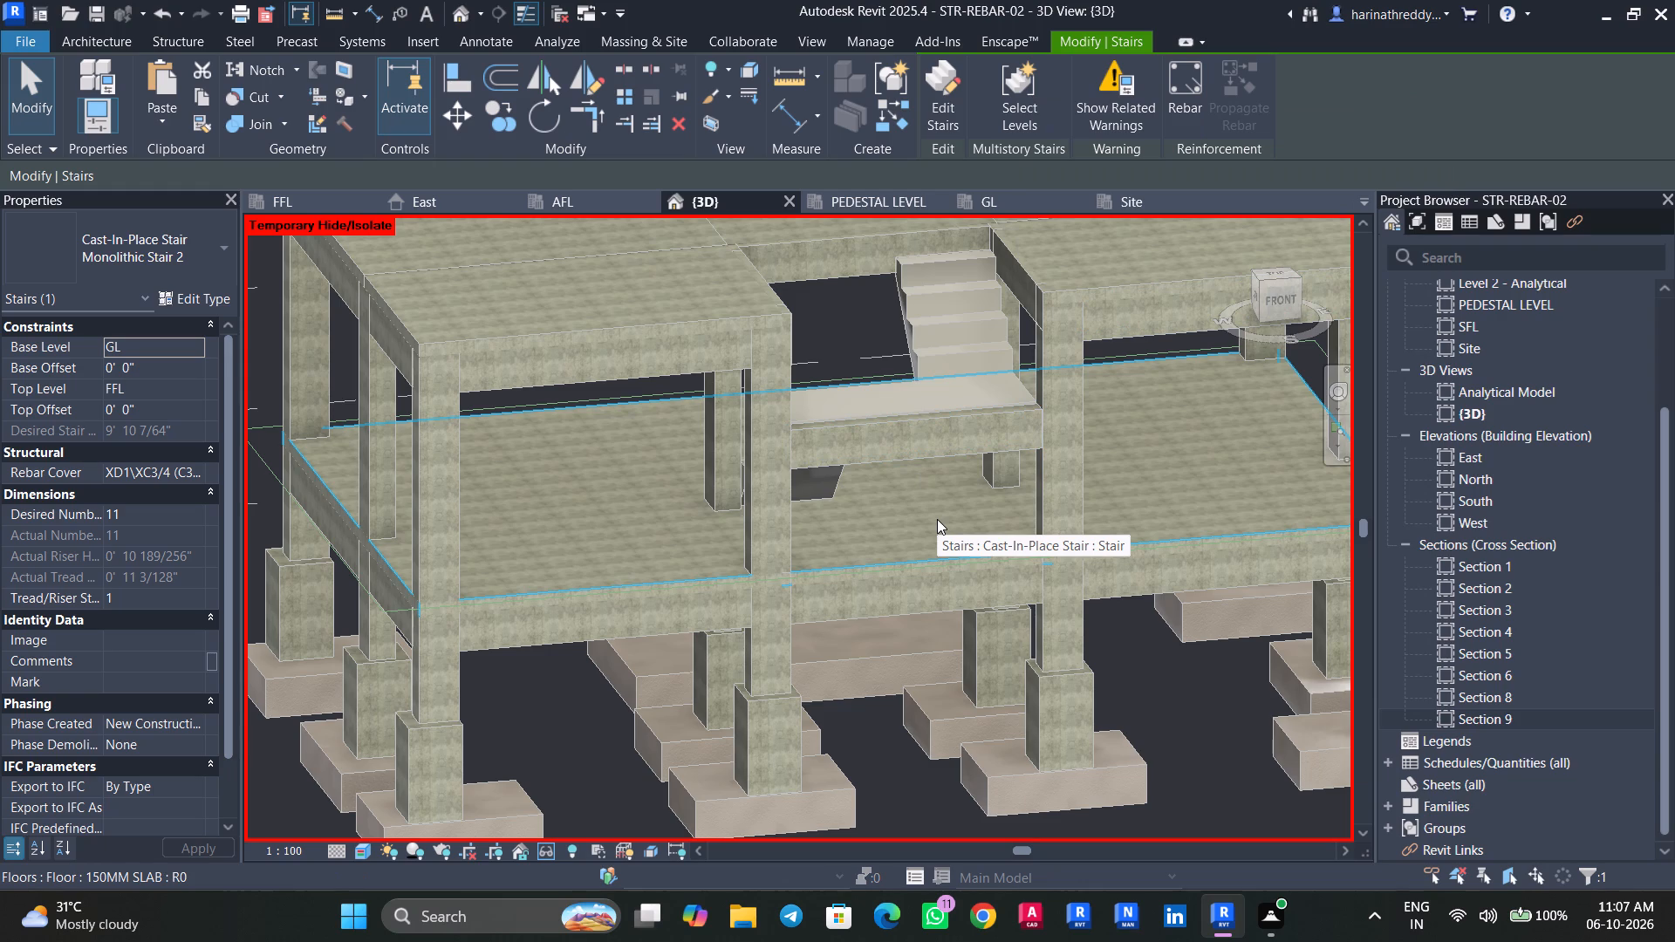
# Examine how the stair's mid-landing meets the beam and columns beside it in 3D.
pyautogui.keyDown('shift'); pyautogui.moveTo(942, 532); pyautogui.dragTo(1126, 408, button='middle'); pyautogui.keyUp('shift')
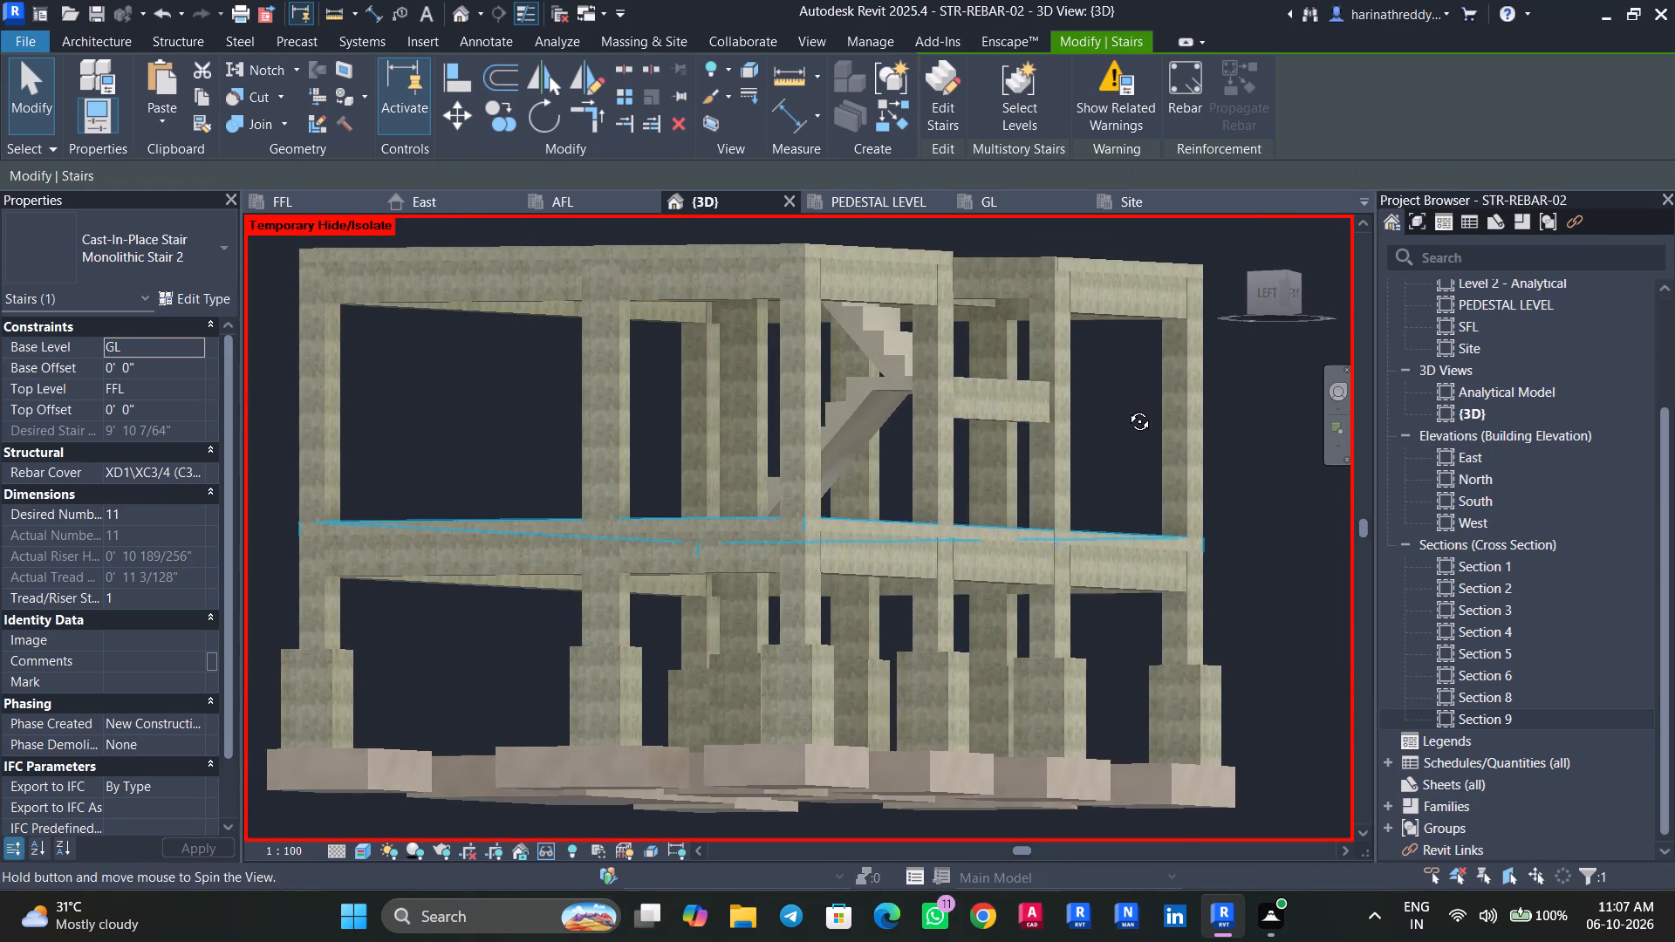
pyautogui.keyDown('shift'); pyautogui.moveTo(1126, 408); pyautogui.dragTo(942, 545, button='middle'); pyautogui.keyUp('shift')
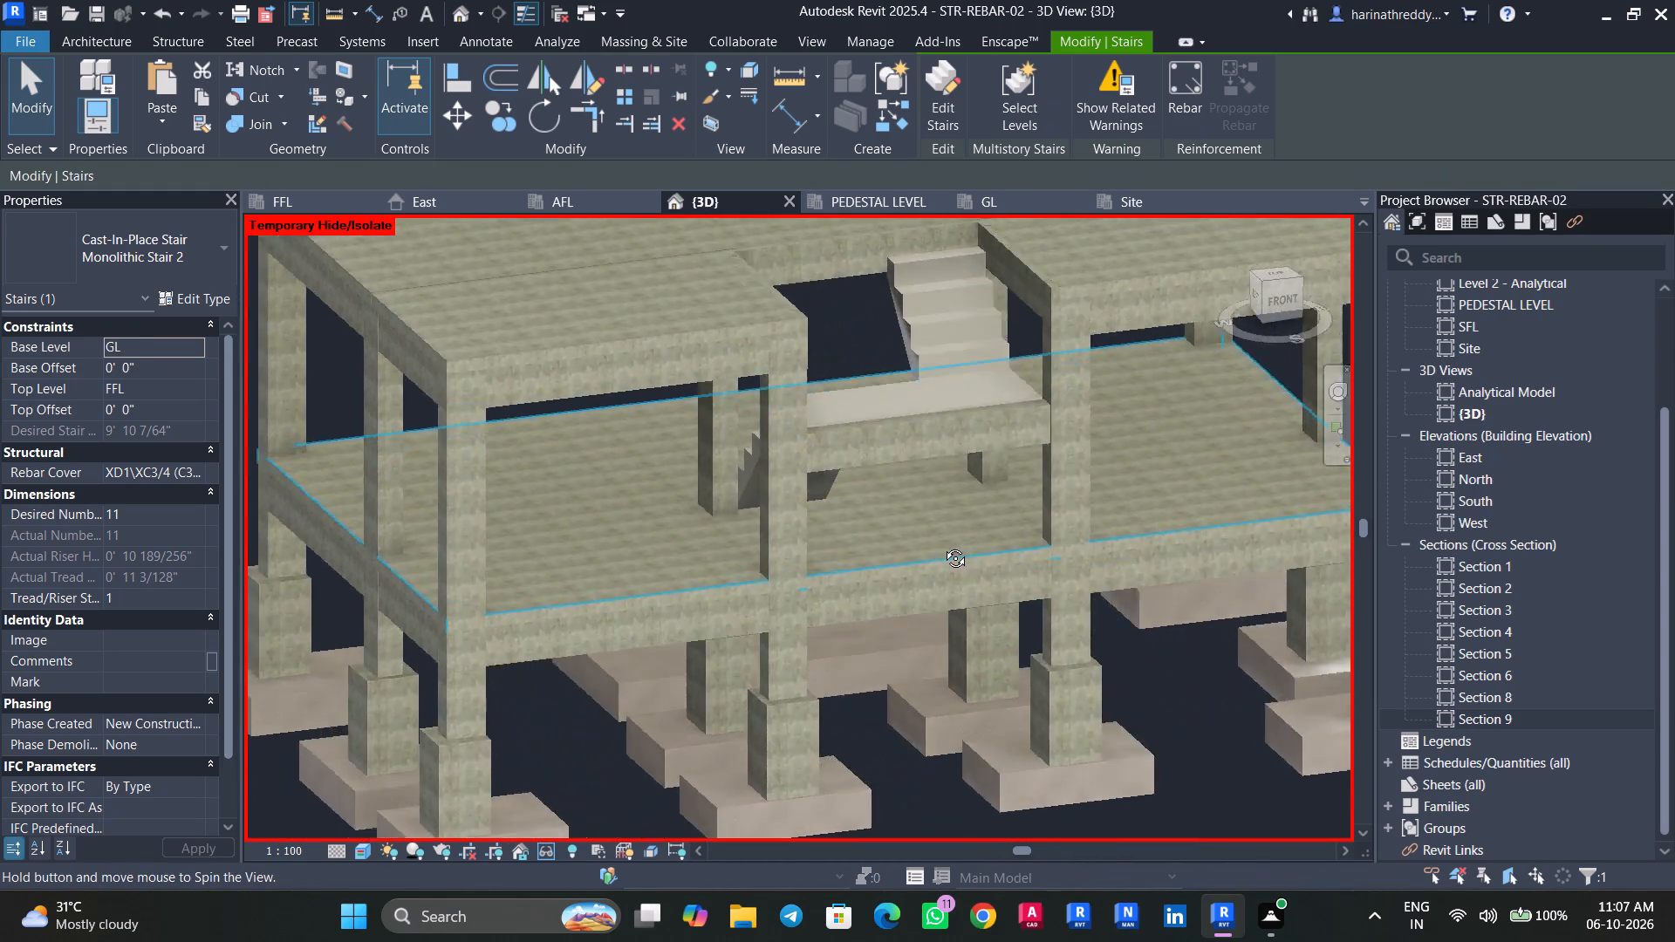
pyautogui.keyDown('shift'); pyautogui.moveTo(942, 545); pyautogui.dragTo(668, 505, button='middle'); pyautogui.keyUp('shift')
pyautogui.scroll(10, 764, 349)
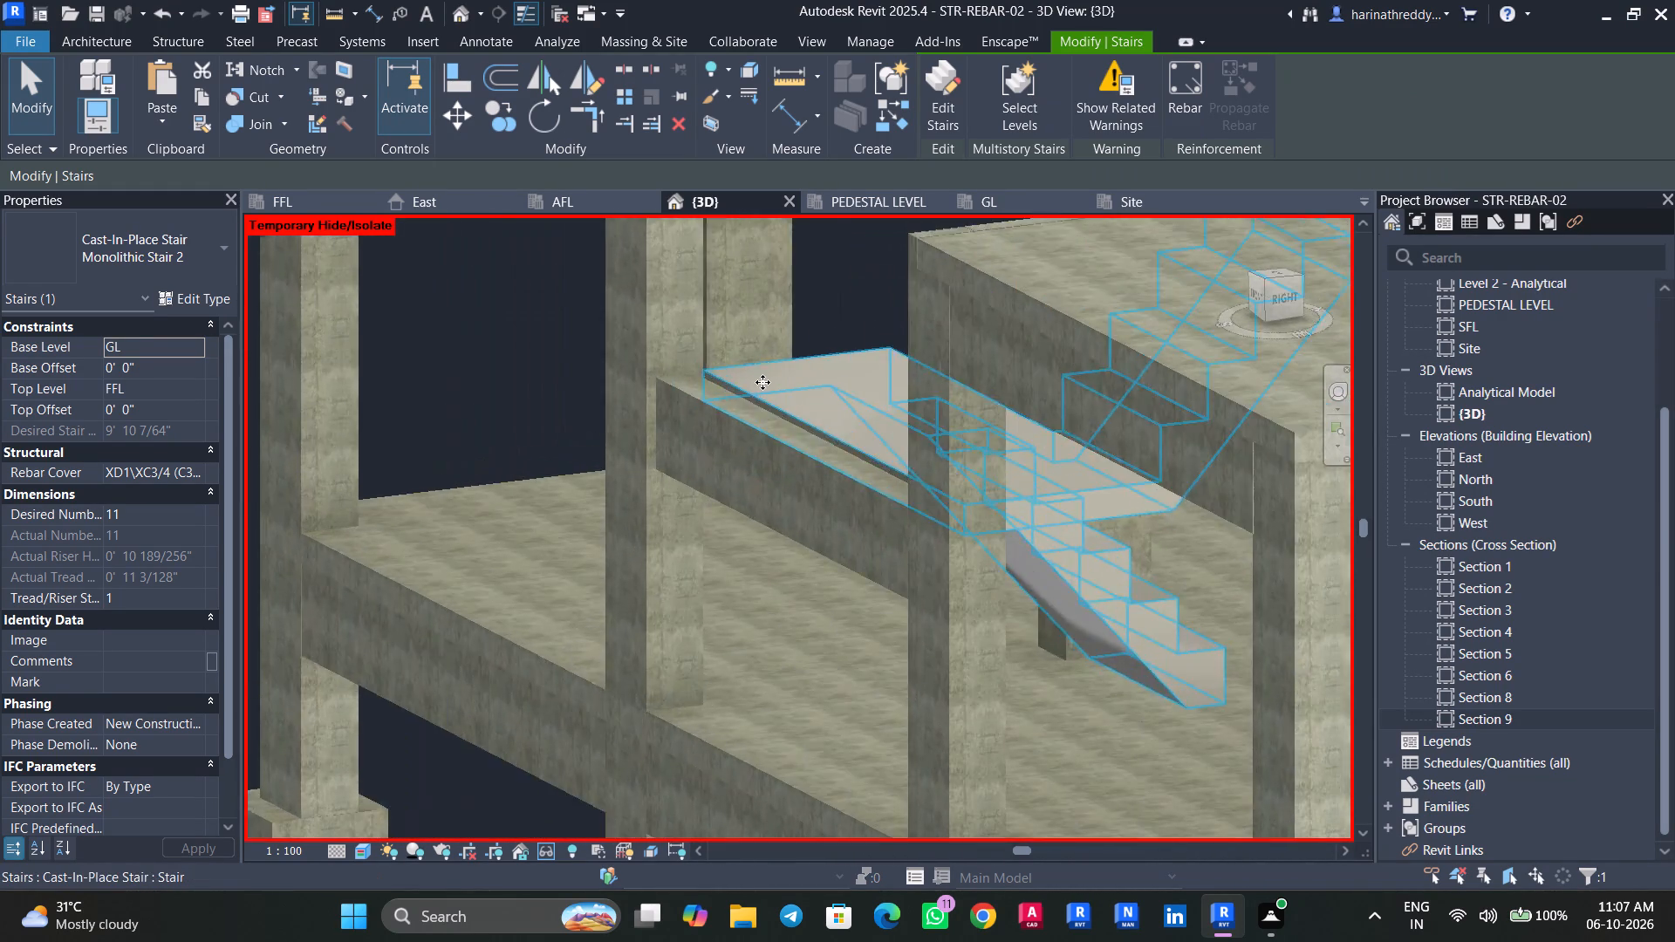
pyautogui.scroll(3, 762, 382)
pyautogui.press('Escape')
pyautogui.press('Escape')
pyautogui.click(755, 401)
pyautogui.keyDown('shift'); pyautogui.moveTo(792, 406); pyautogui.dragTo(914, 386, button='middle'); pyautogui.keyUp('shift')
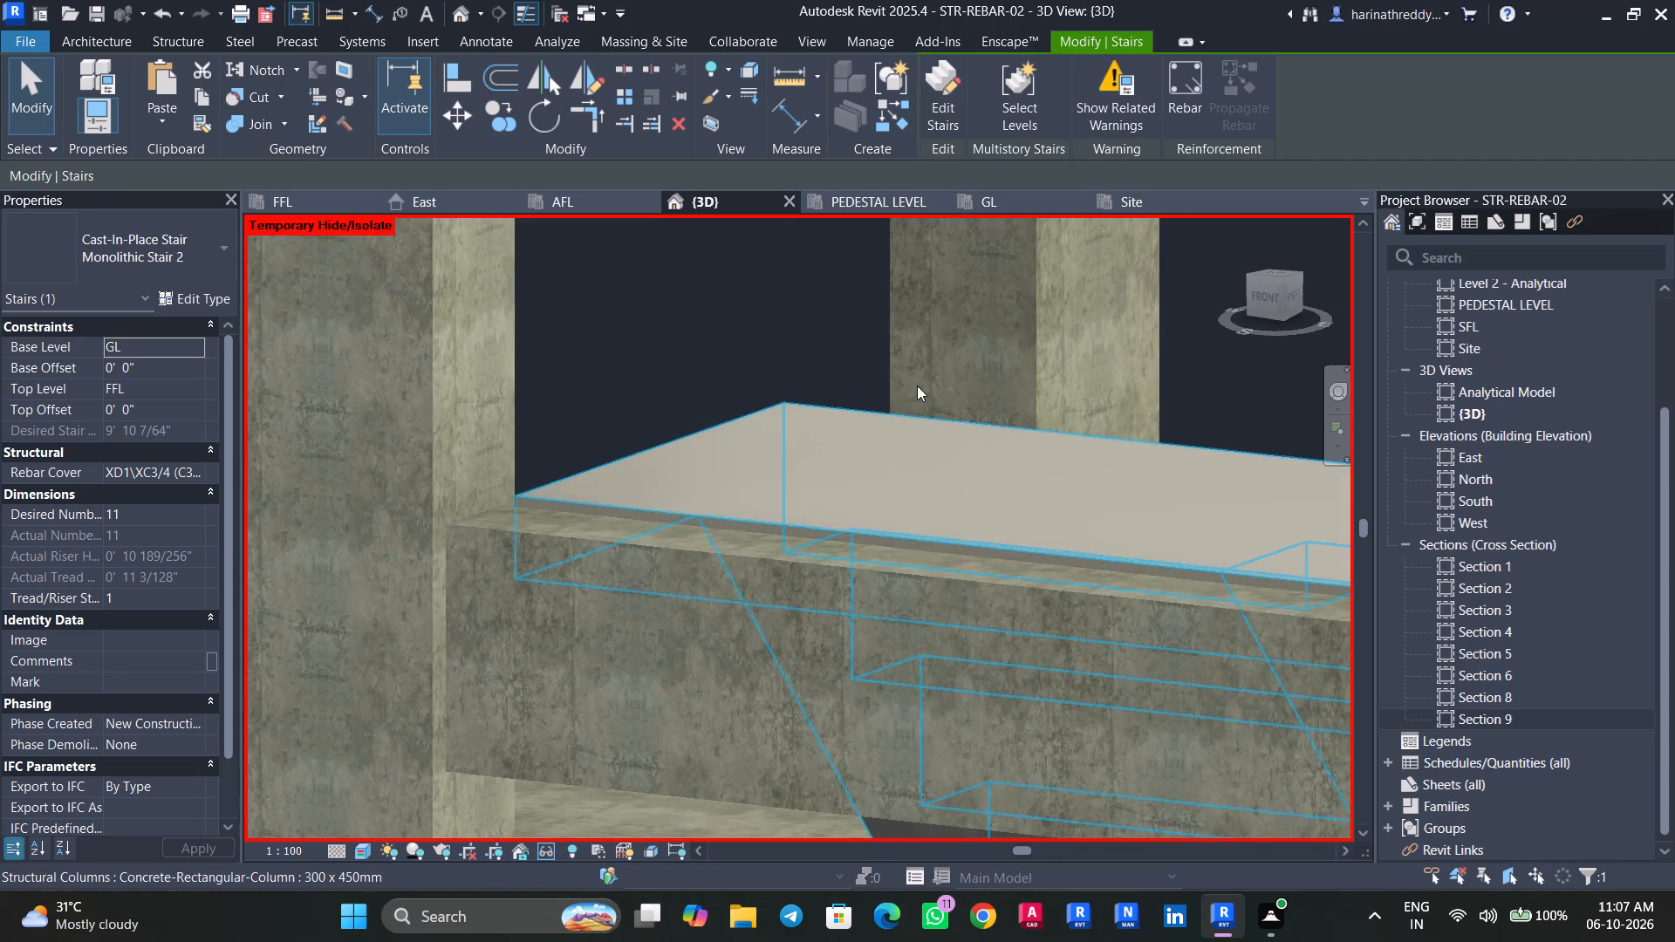
pyautogui.scroll(-5, 916, 386)
pyautogui.scroll(2, 916, 386)
pyautogui.scroll(-9, 916, 386)
# Set the stair's desired number of risers to 10 and clear the selection.
pyautogui.press('Escape')
pyautogui.press('Escape')
pyautogui.click(1026, 411)
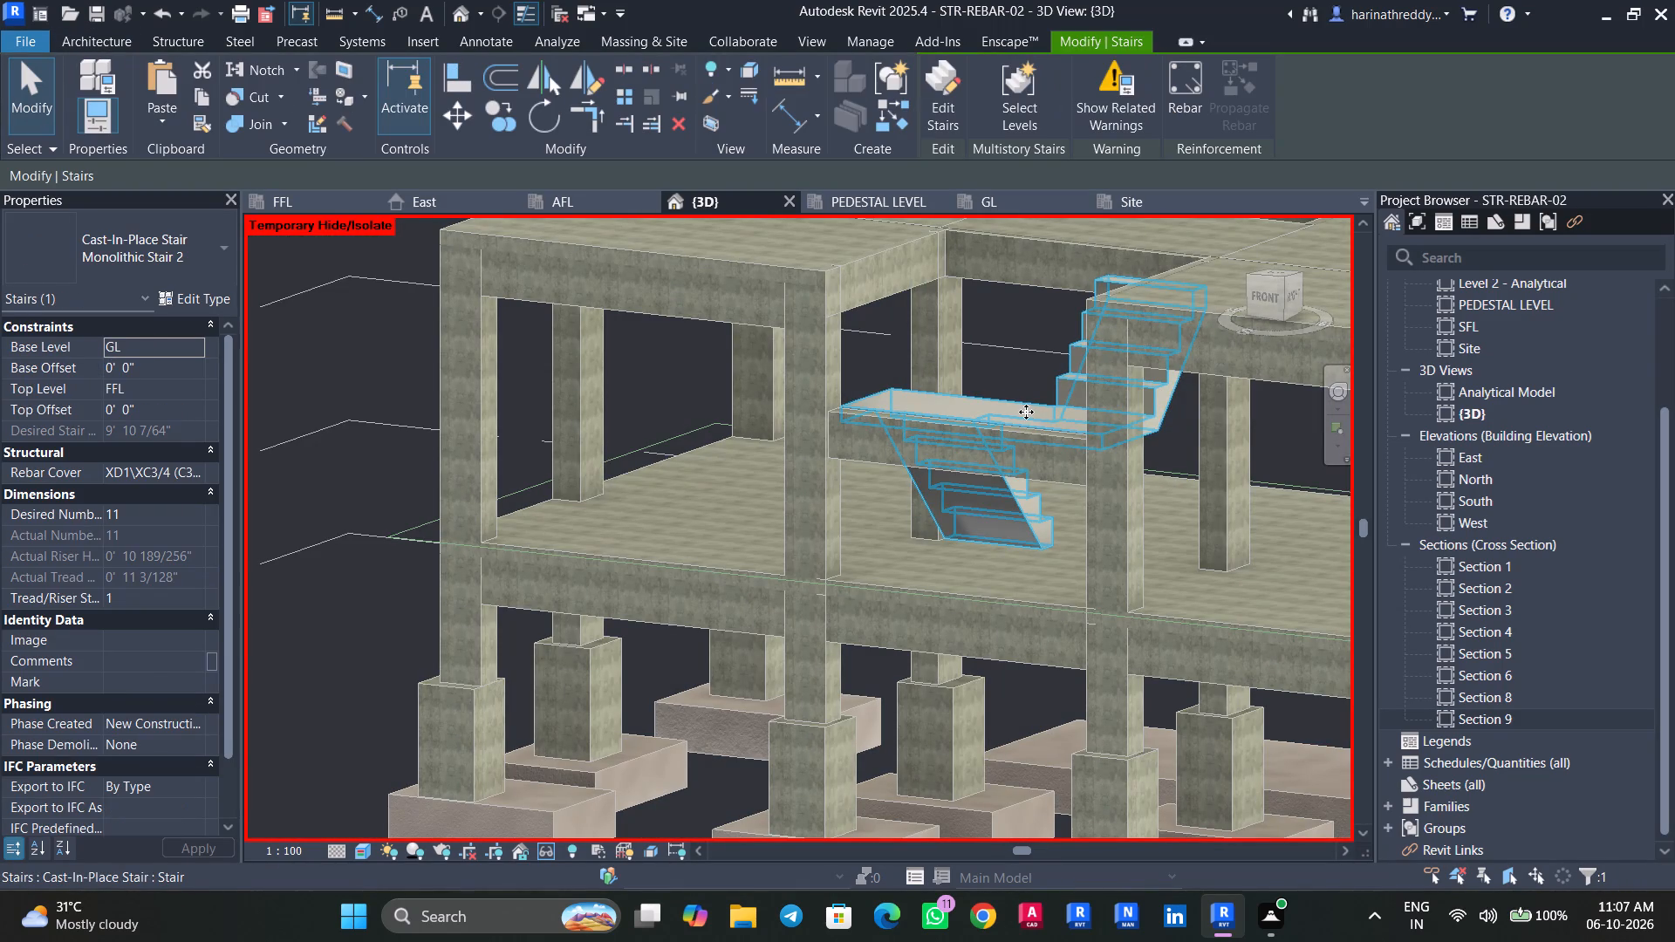
pyautogui.click(182, 513)
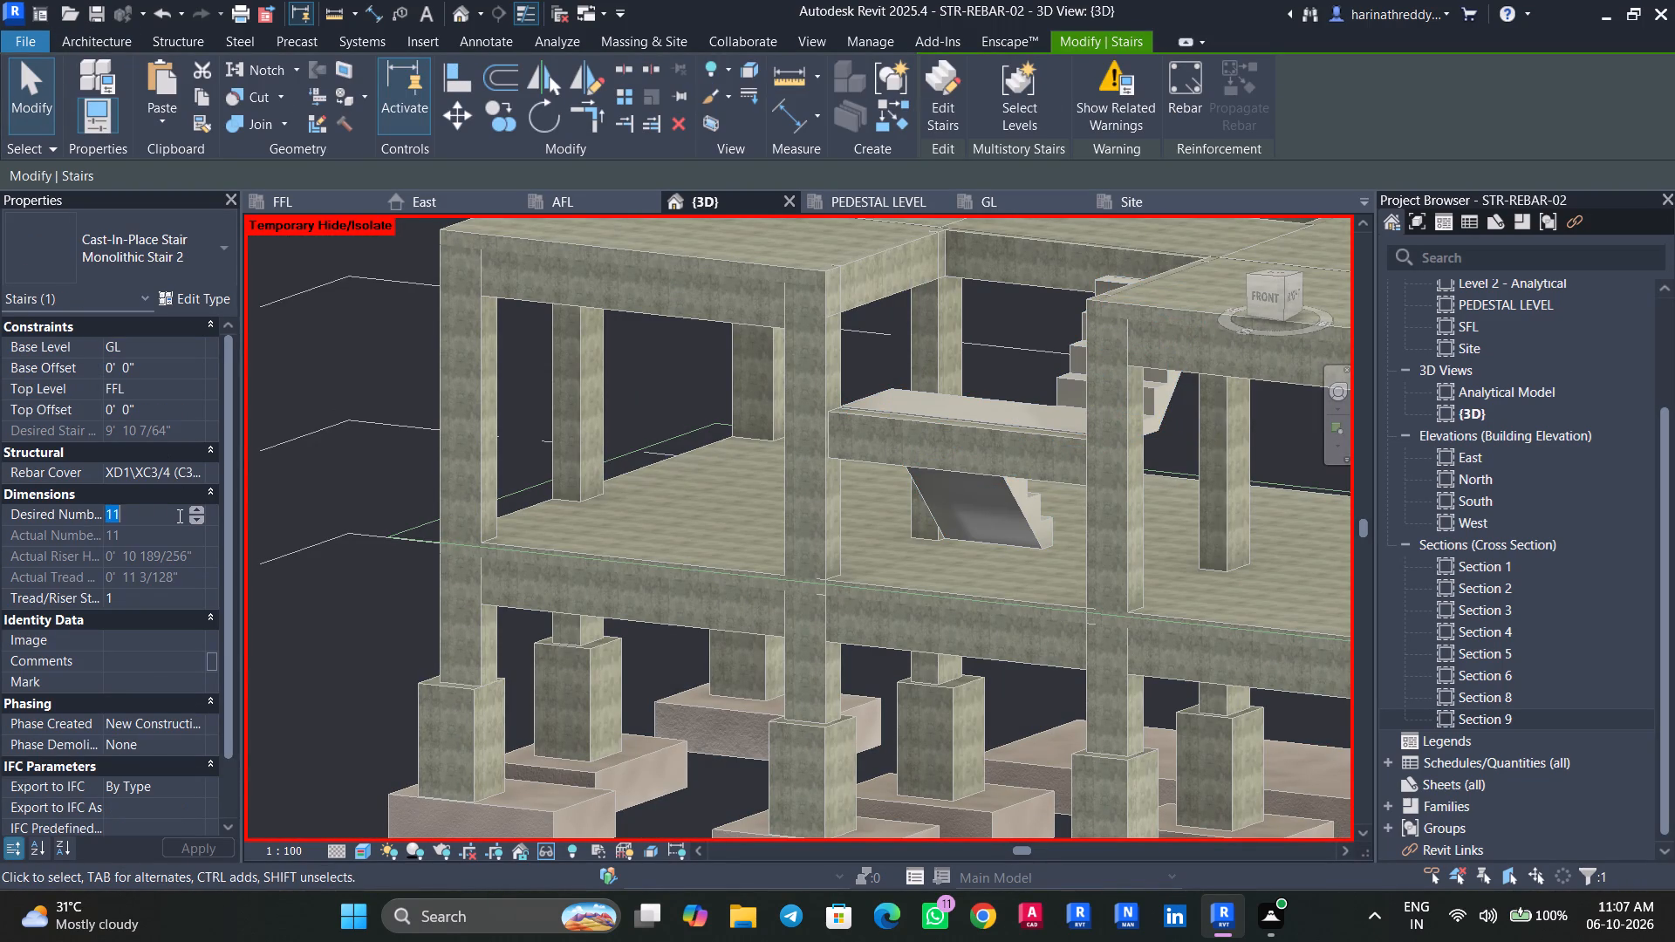
pyautogui.write('10')
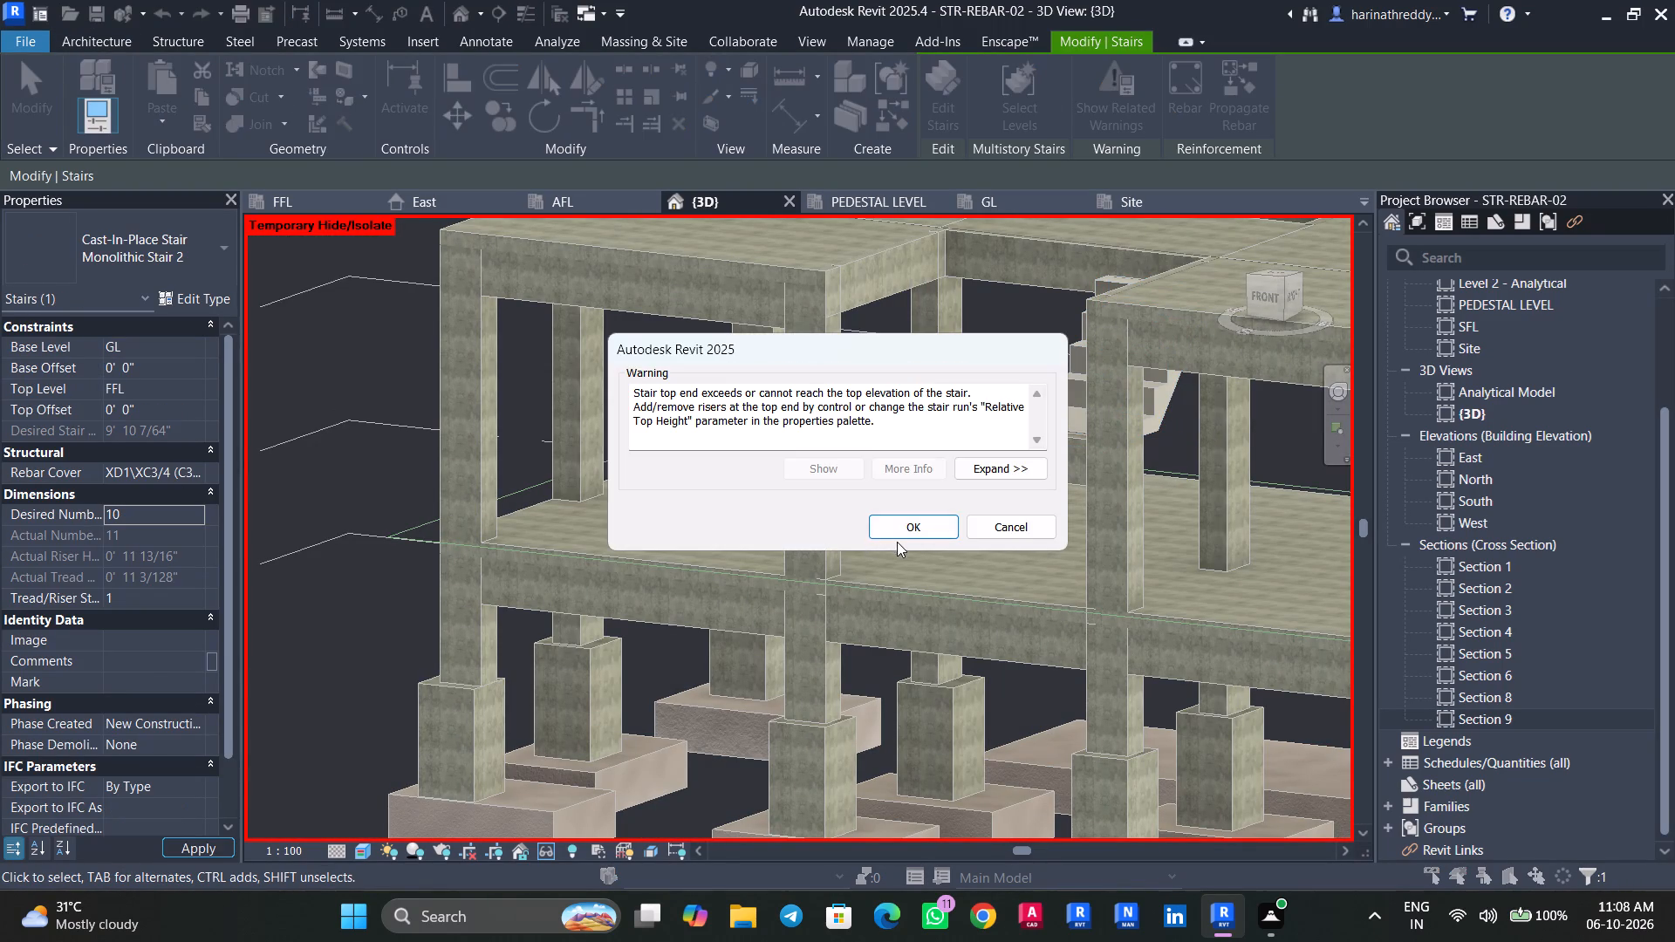
pyautogui.click(897, 539)
pyautogui.keyDown('shift'); pyautogui.moveTo(909, 549); pyautogui.dragTo(1022, 569, button='middle'); pyautogui.keyUp('shift')
pyautogui.press('Escape')
pyautogui.press('Escape')
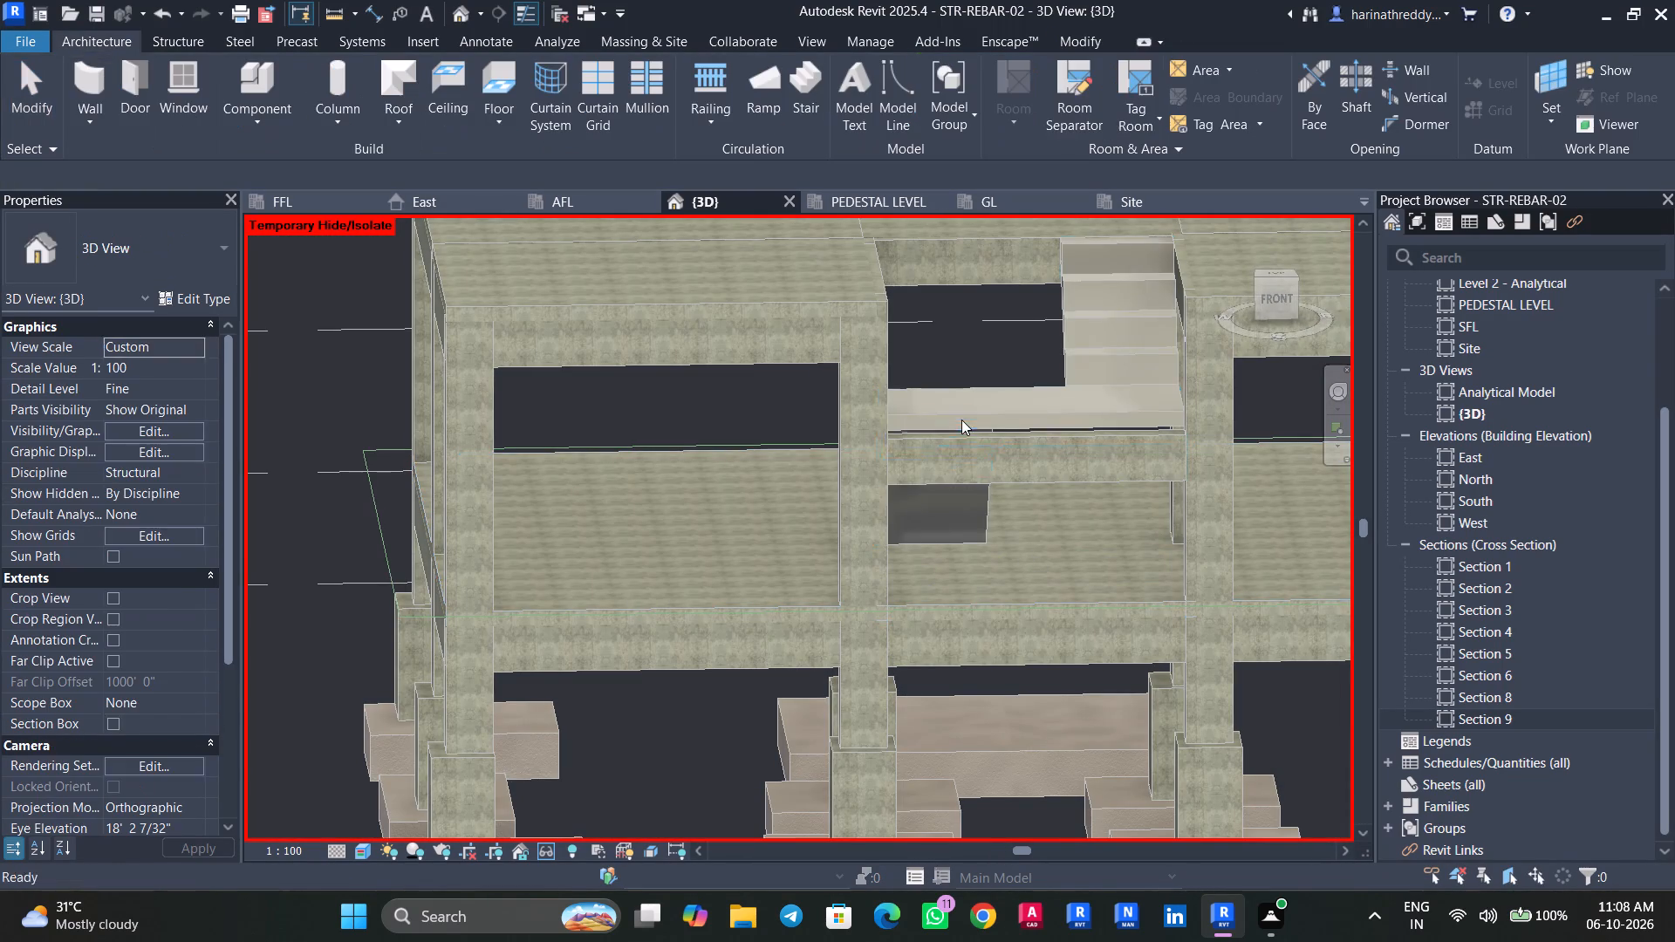
# Align the top of the 200X450 beam beside the stair with the mid-landing's top edge in the front view.
pyautogui.click(982, 392)
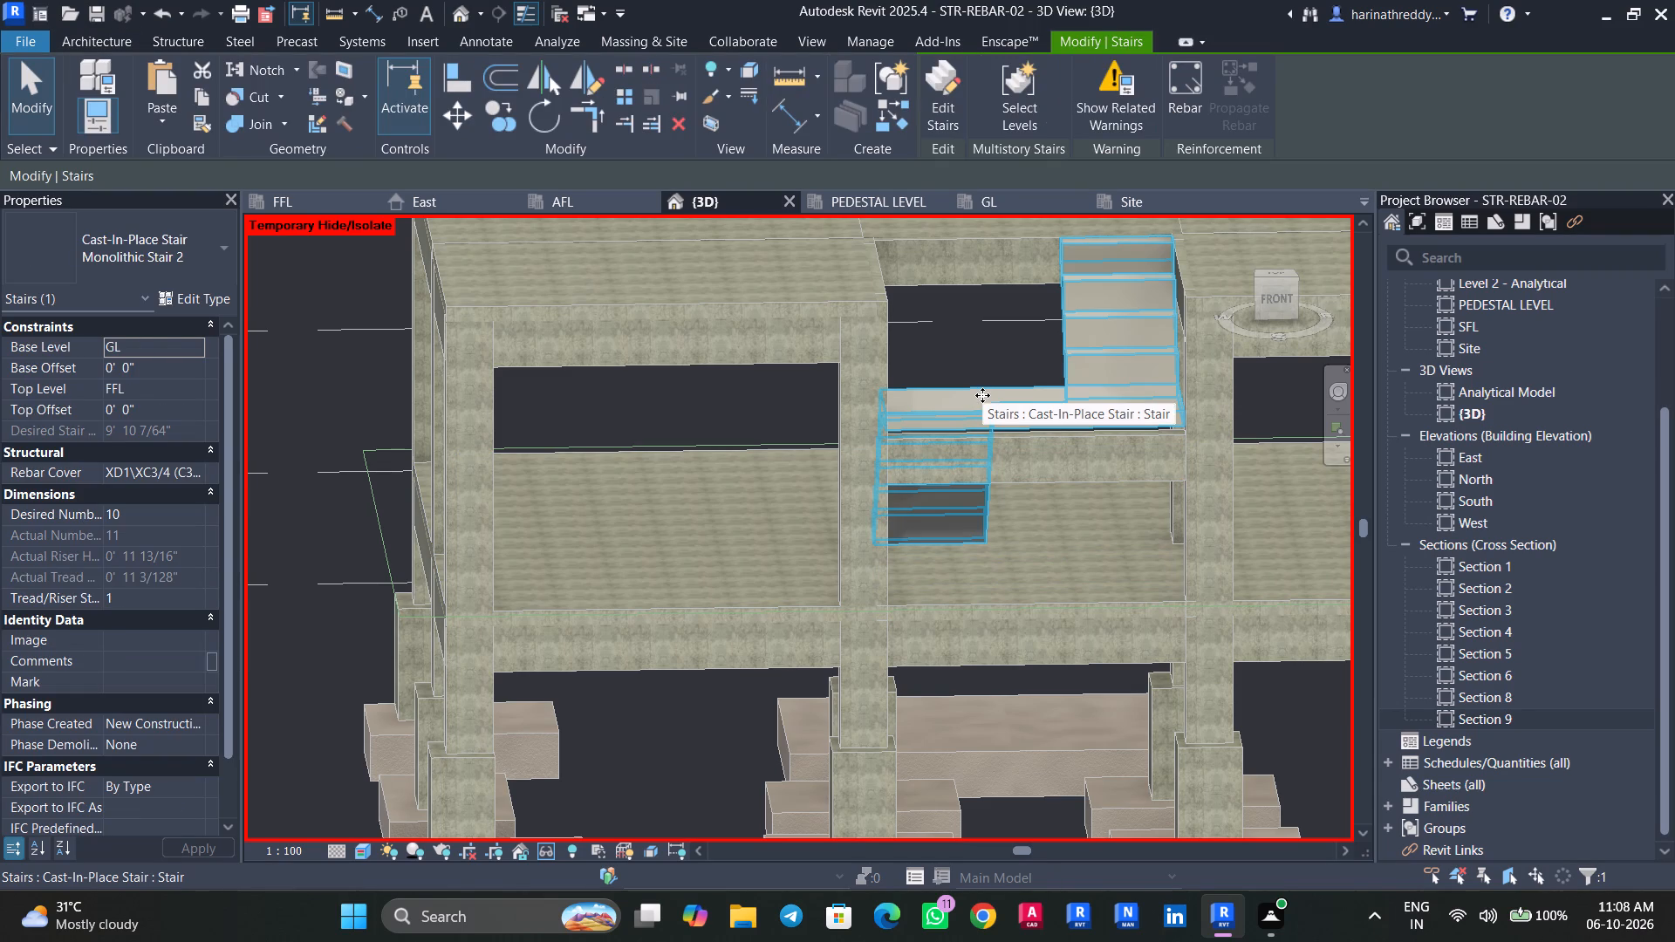
pyautogui.keyDown('shift'); pyautogui.moveTo(1074, 515); pyautogui.dragTo(1171, 451, button='middle'); pyautogui.keyUp('shift')
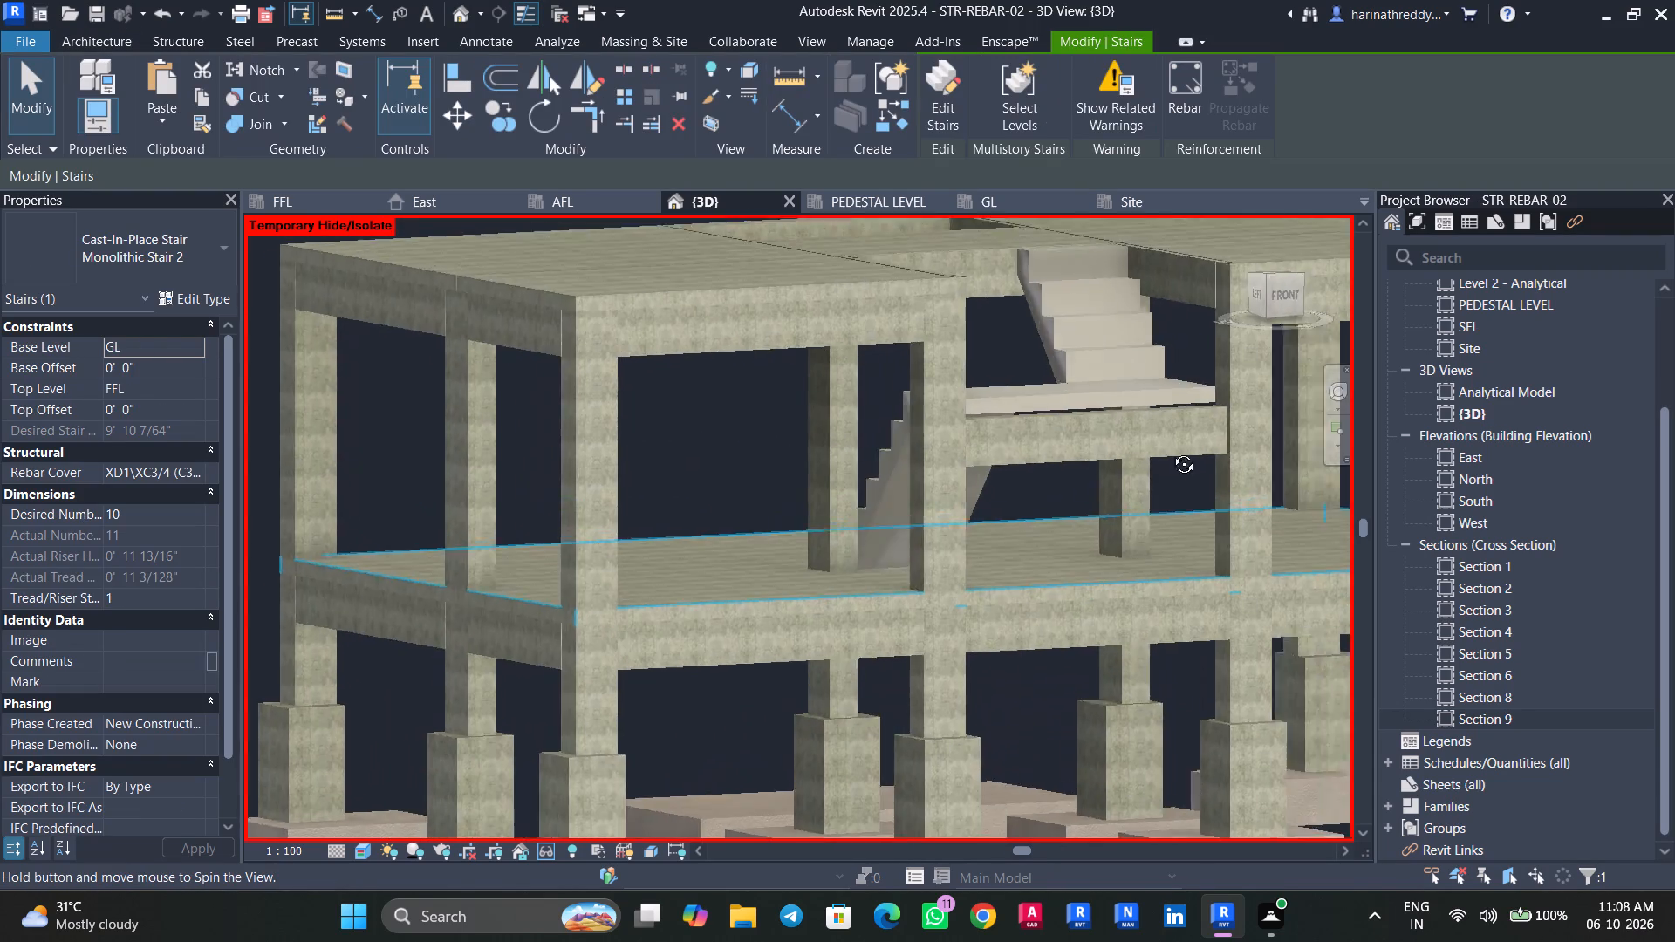
pyautogui.keyDown('shift'); pyautogui.moveTo(1171, 451); pyautogui.dragTo(1230, 458, button='middle'); pyautogui.keyUp('shift')
pyautogui.press('Escape')
pyautogui.press('Escape')
pyautogui.click(1155, 441)
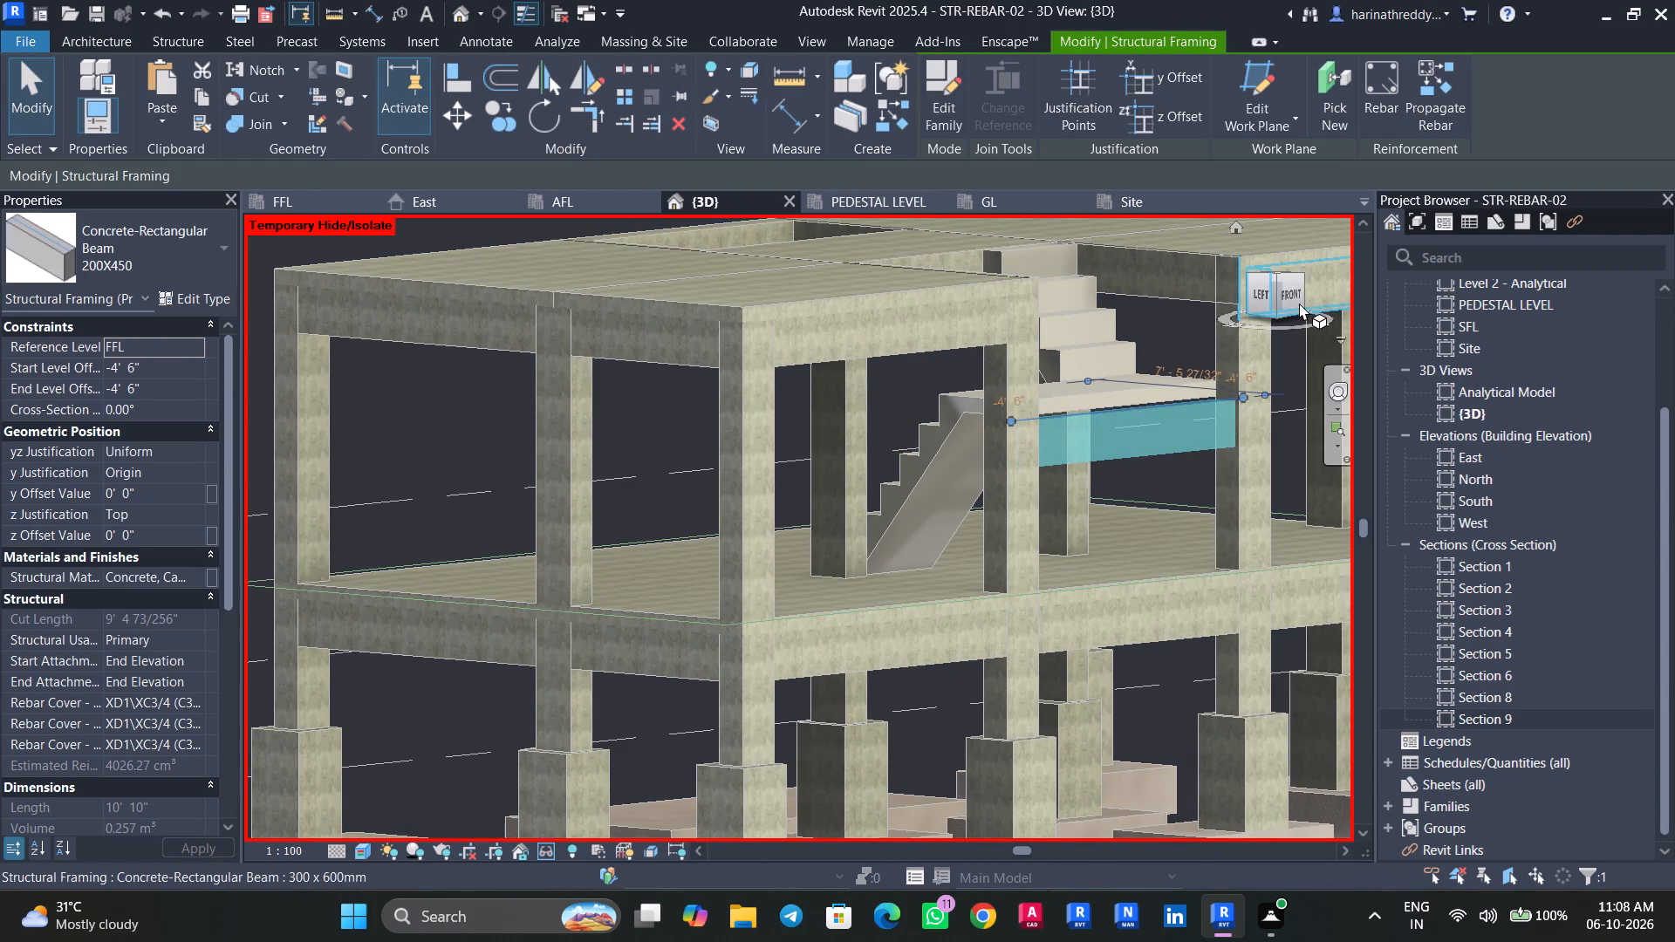
pyautogui.click(1288, 295)
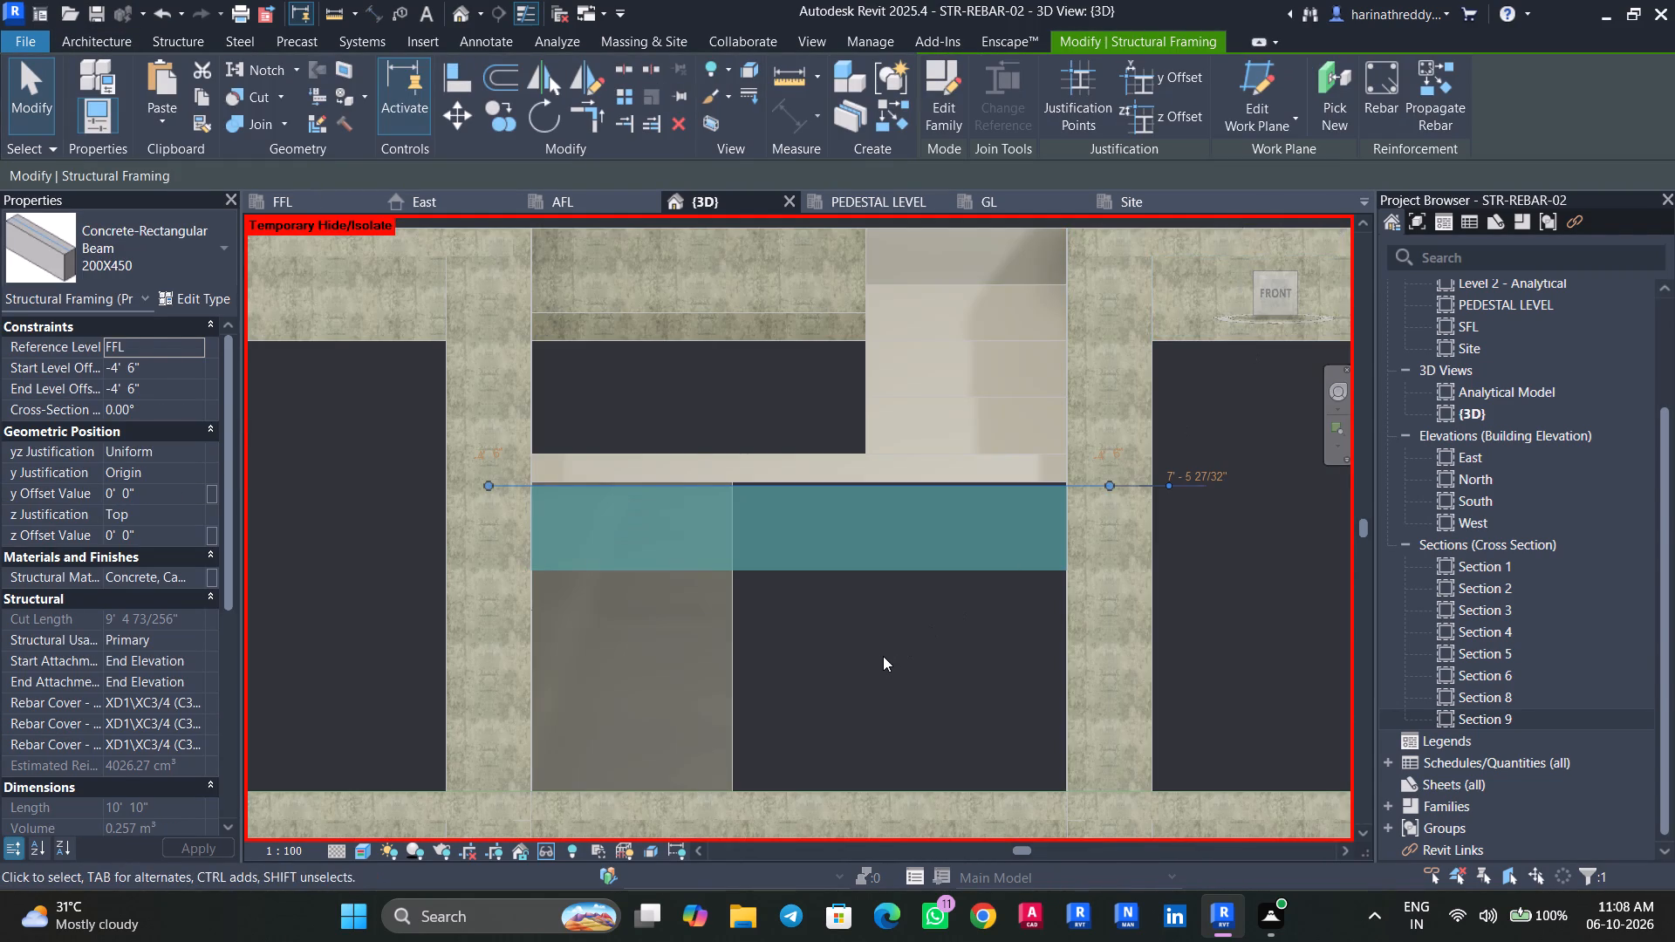
pyautogui.write('al')
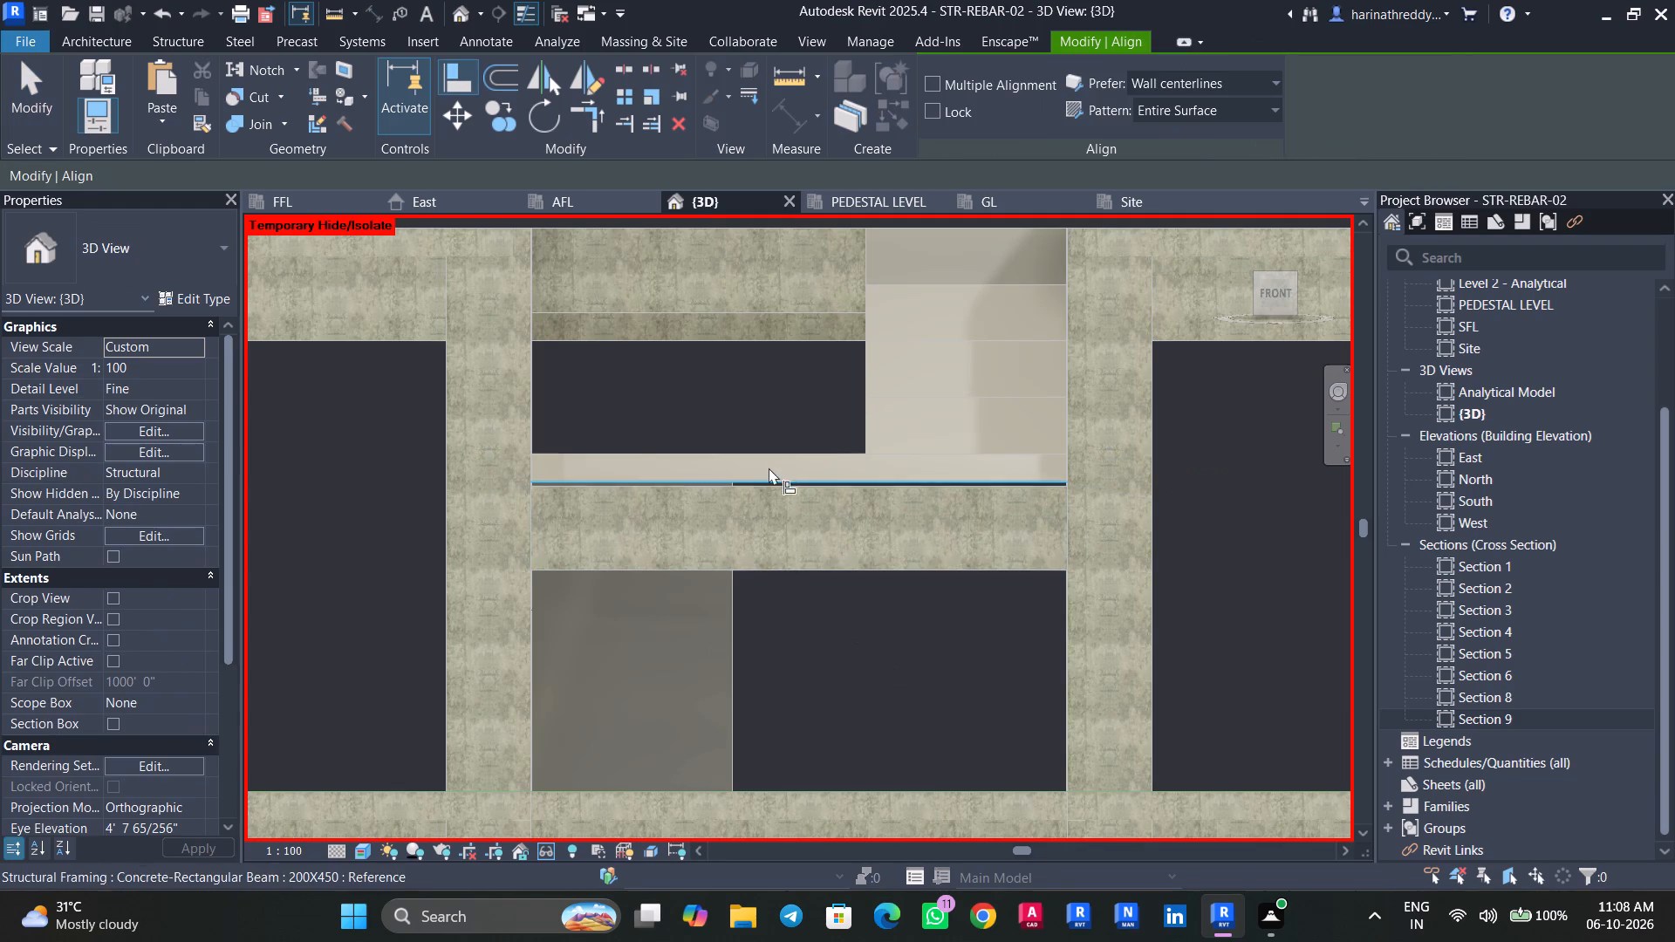
pyautogui.click(770, 456)
pyautogui.click(778, 490)
pyautogui.press('Escape')
pyautogui.press('Escape')
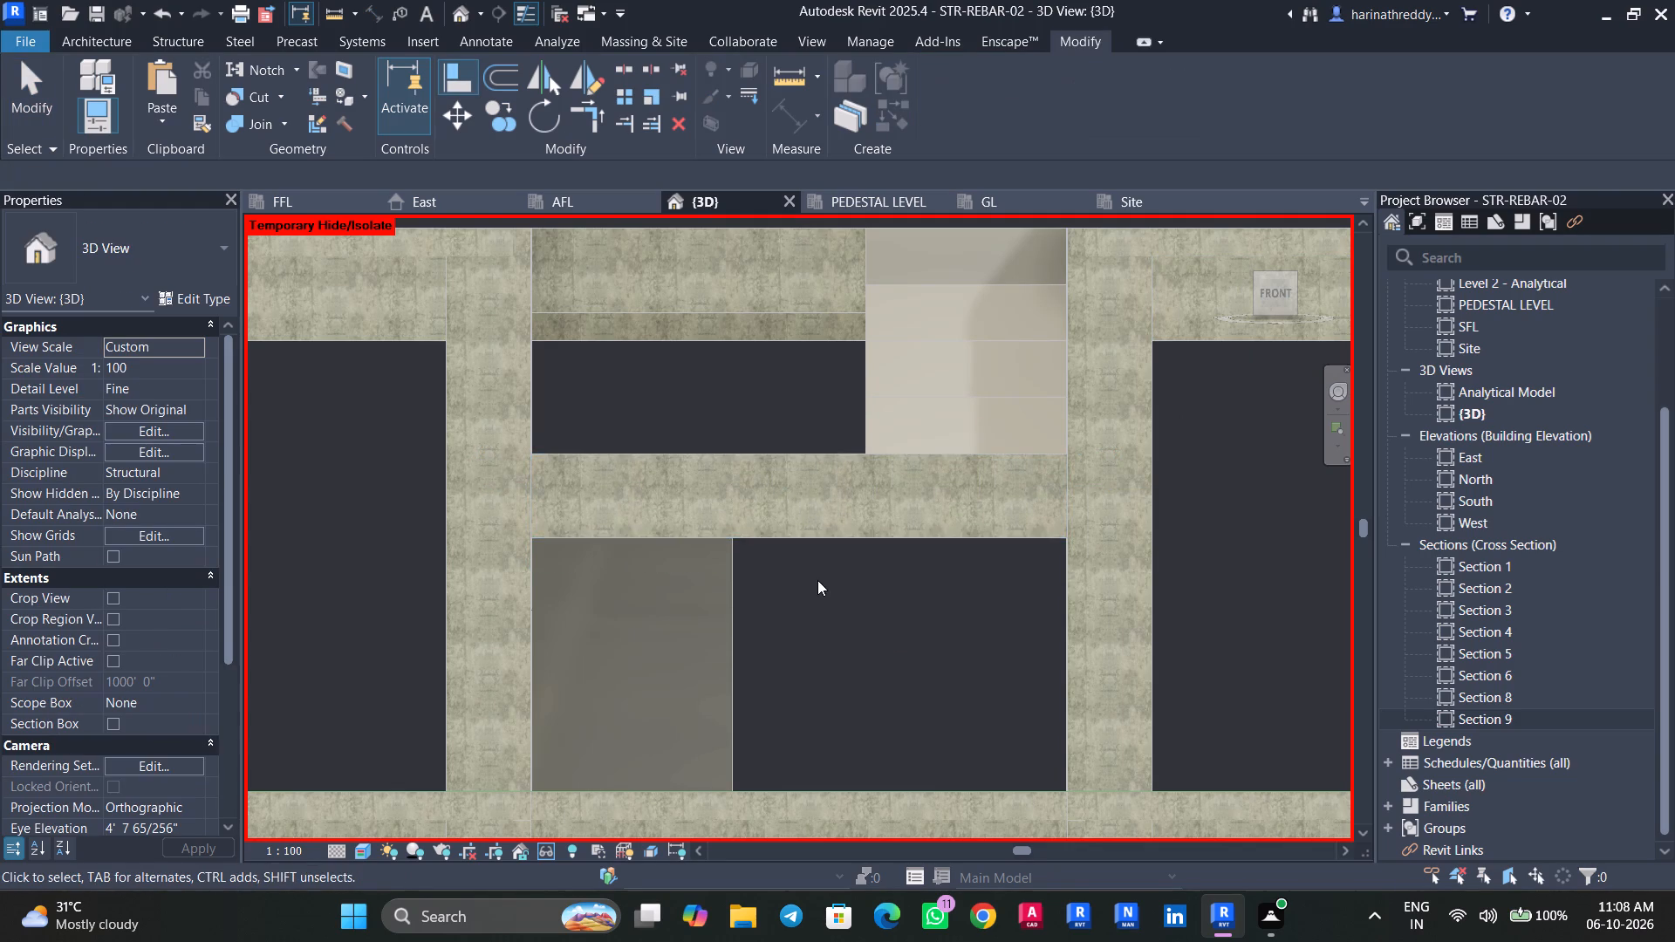
# Examine how the 200X450 beam meets the edge of the stair's mid-landing from several angles in 3D.
pyautogui.keyDown('shift'); pyautogui.moveTo(818, 582); pyautogui.dragTo(856, 679, button='middle'); pyautogui.keyUp('shift')
pyautogui.keyDown('shift'); pyautogui.moveTo(820, 670); pyautogui.dragTo(789, 779, button='middle'); pyautogui.keyUp('shift')
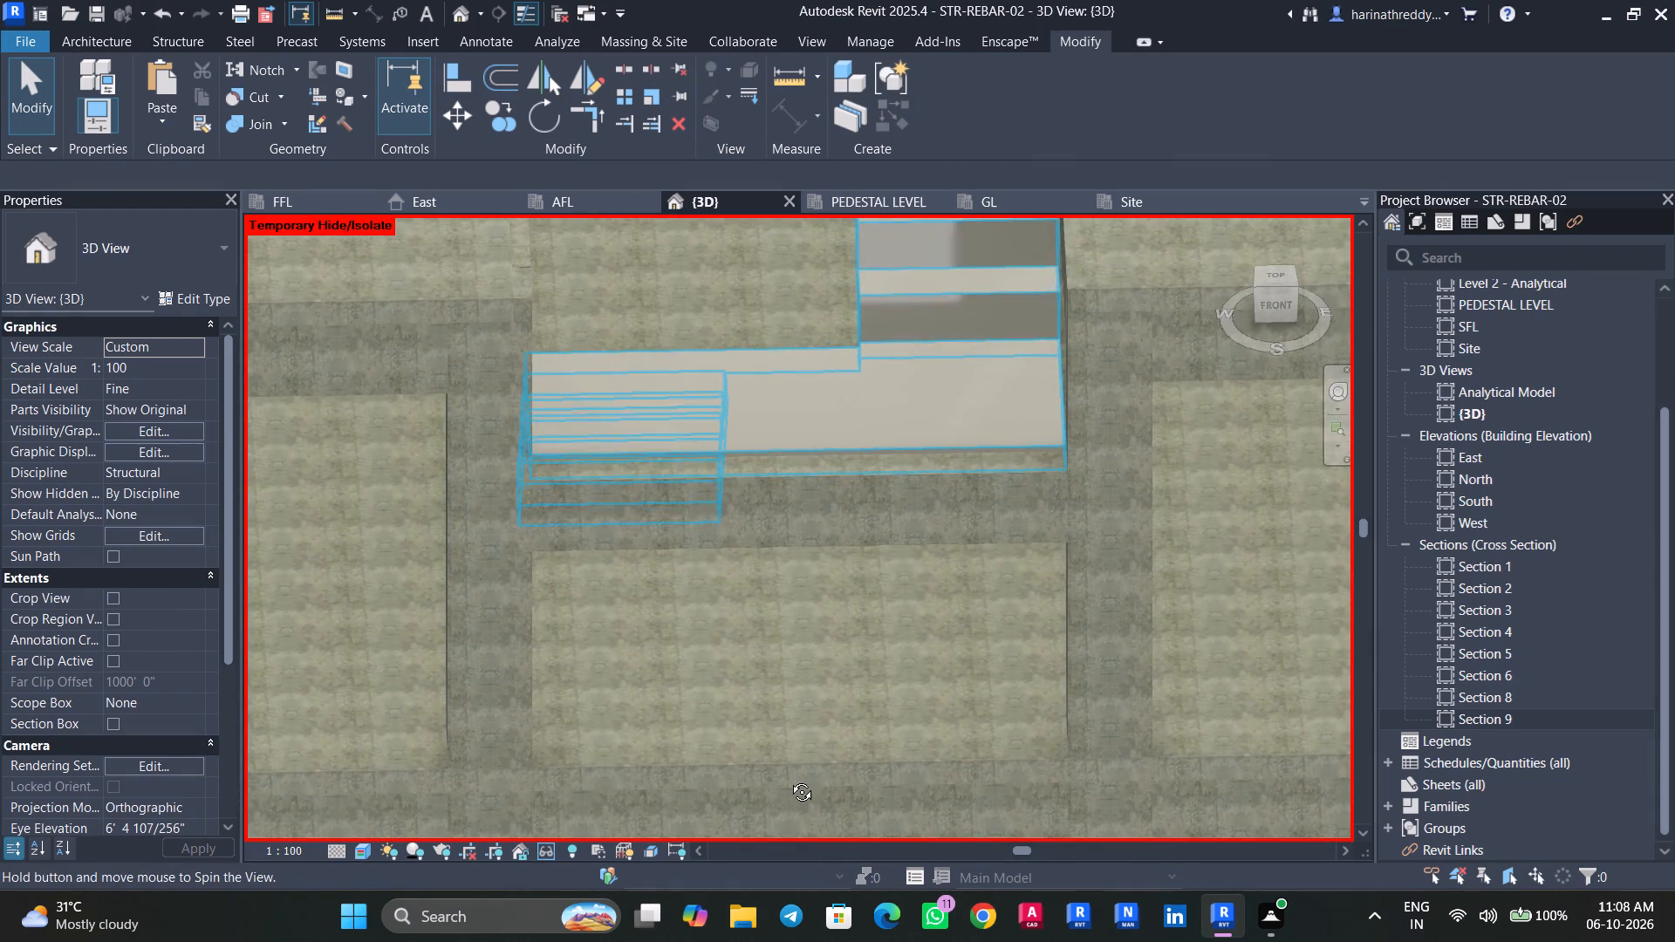
pyautogui.keyDown('shift'); pyautogui.moveTo(789, 779); pyautogui.dragTo(1051, 603, button='middle'); pyautogui.keyUp('shift')
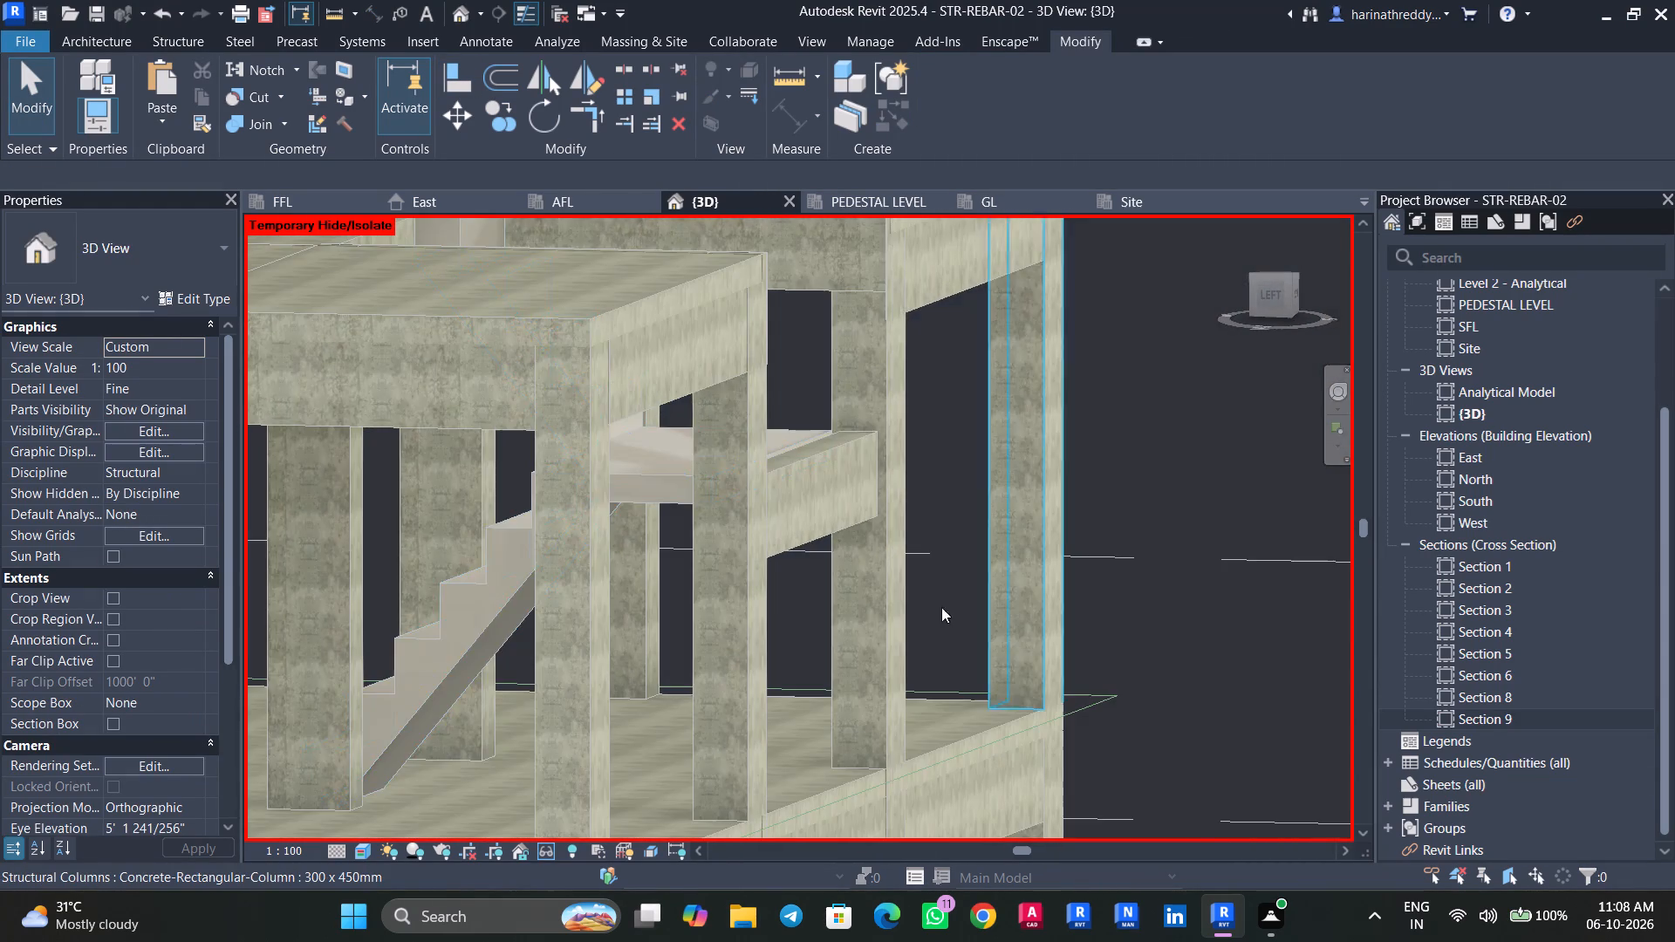
pyautogui.scroll(2, 867, 608)
pyautogui.keyDown('shift'); pyautogui.moveTo(806, 651); pyautogui.dragTo(746, 690, button='middle'); pyautogui.keyUp('shift')
pyautogui.scroll(2, 738, 454)
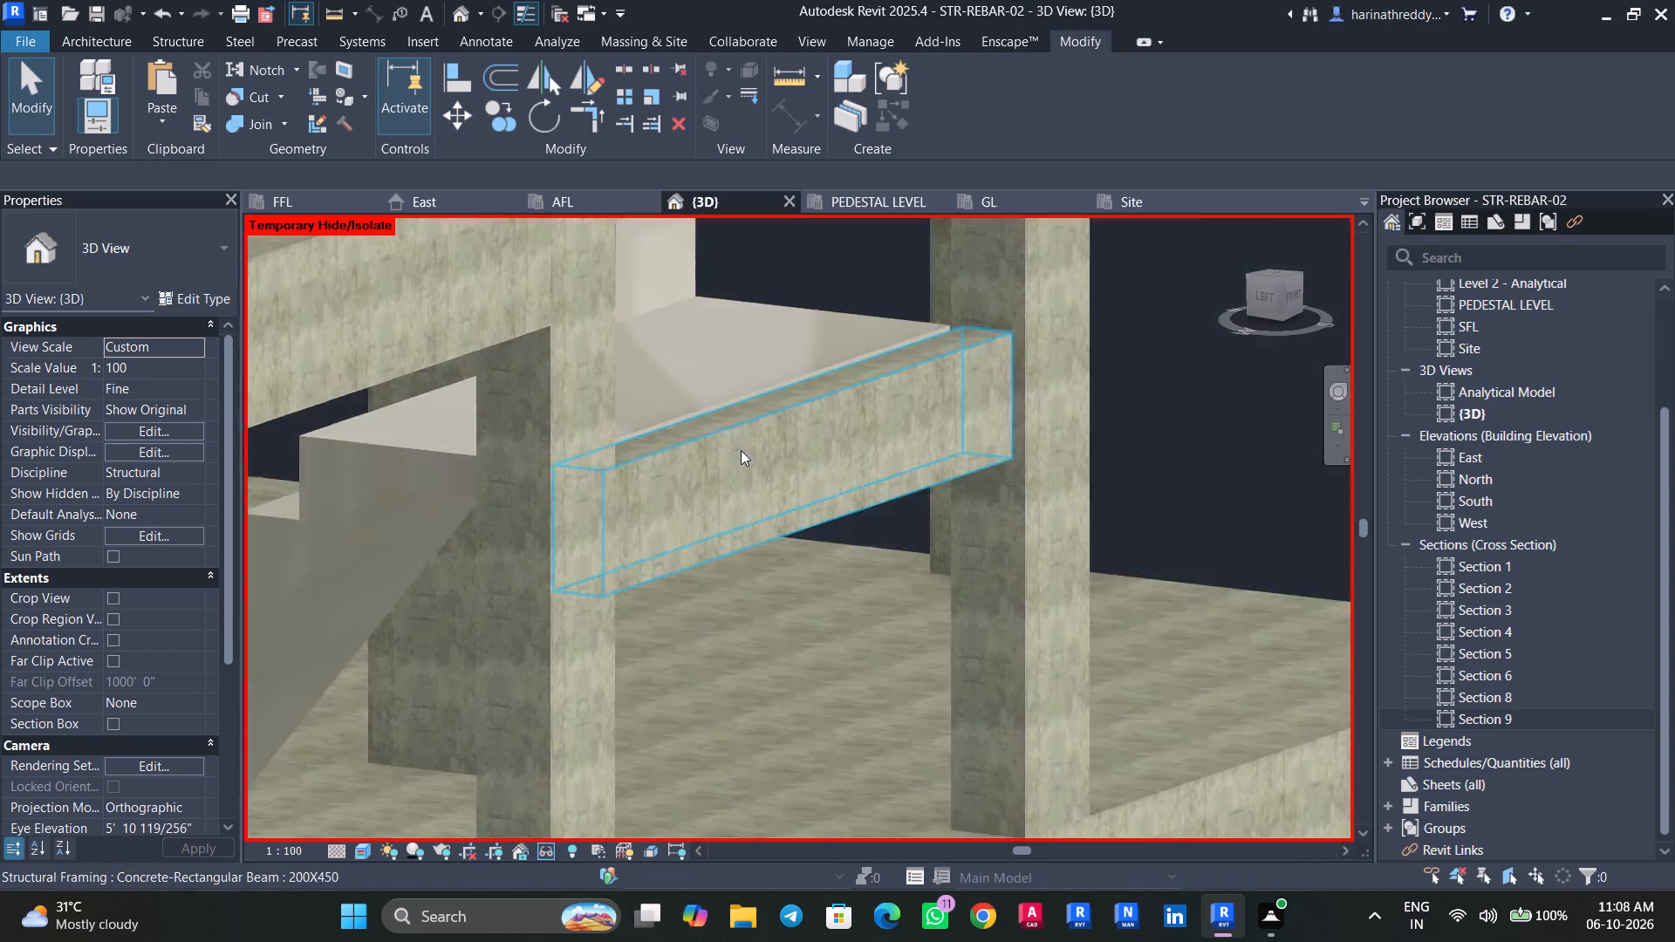
pyautogui.scroll(8, 741, 450)
pyautogui.press('Escape')
pyautogui.click(594, 333)
pyautogui.scroll(-6, 595, 342)
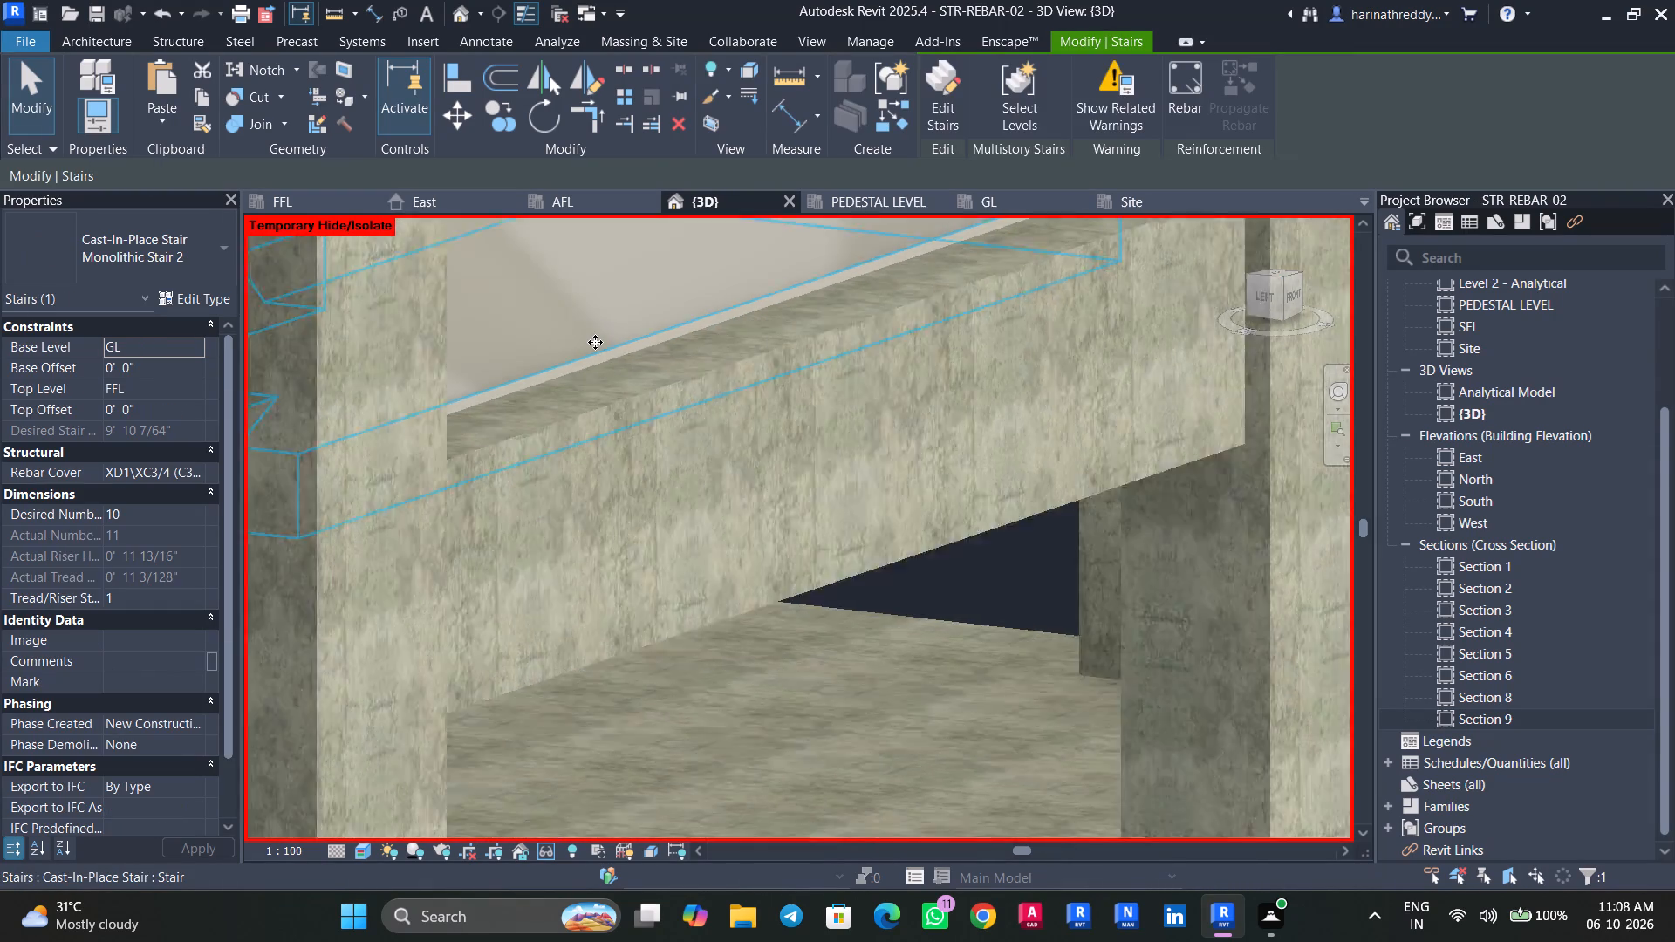
pyautogui.scroll(-6, 595, 342)
pyautogui.keyDown('shift'); pyautogui.moveTo(721, 435); pyautogui.dragTo(523, 514, button='middle'); pyautogui.keyUp('shift')
pyautogui.press('Escape')
pyautogui.press('Escape')
pyautogui.press('Escape')
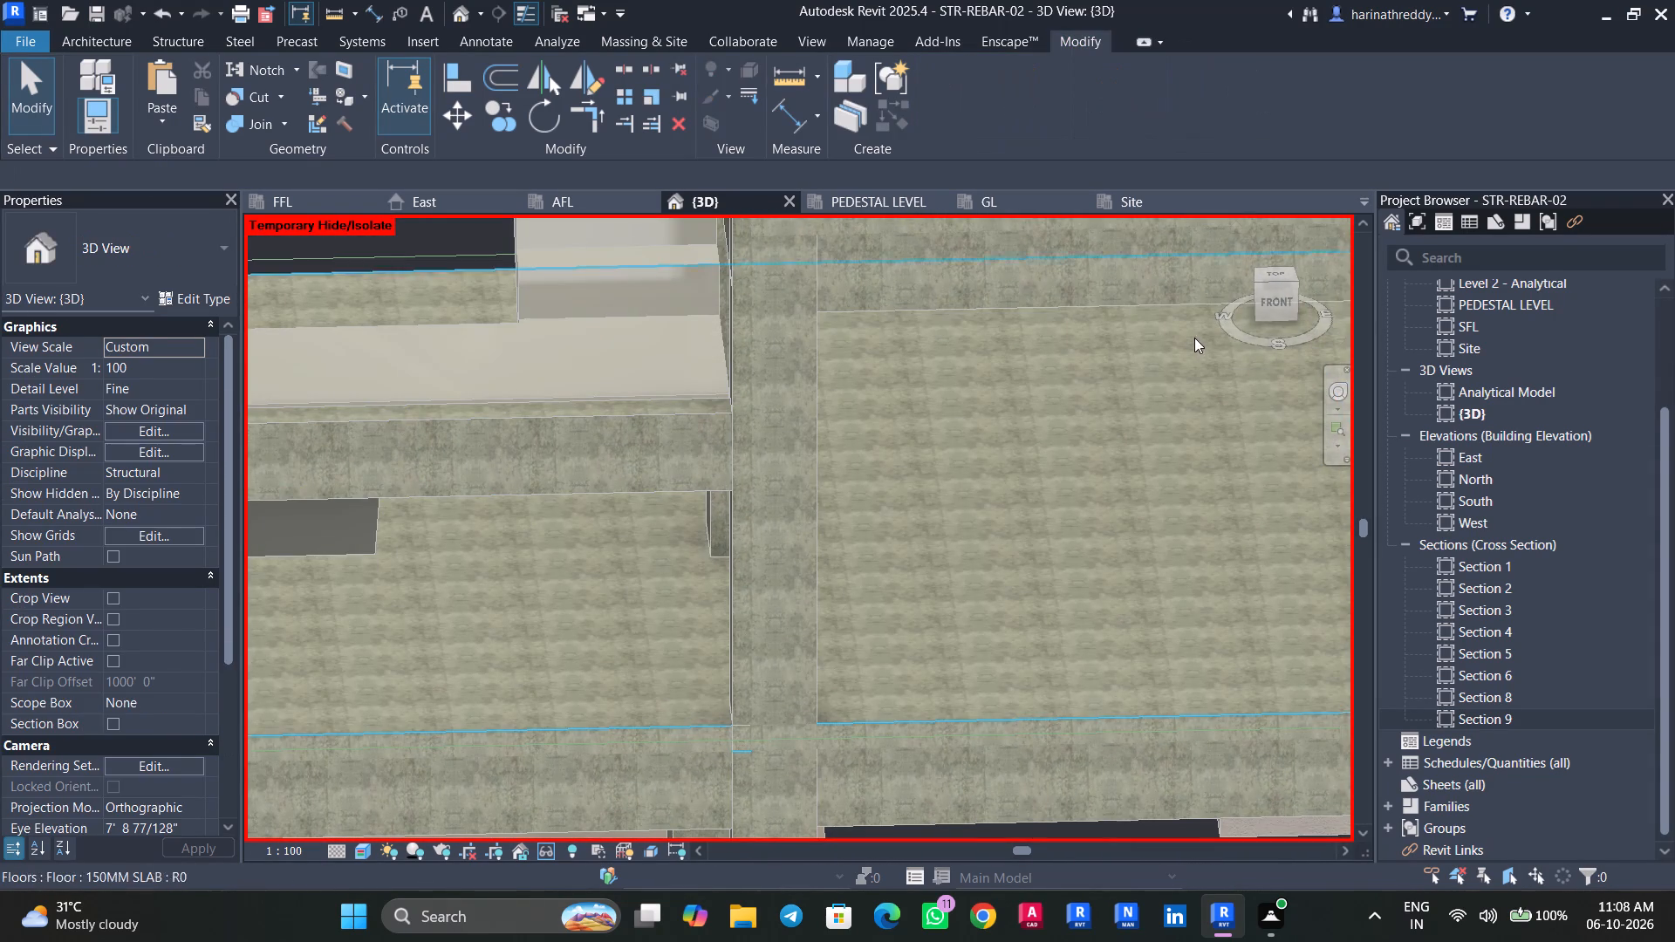
# Examine the corner where the mid-landing, the 200X450 beam and the column meet, up close from above.
pyautogui.click(1271, 305)
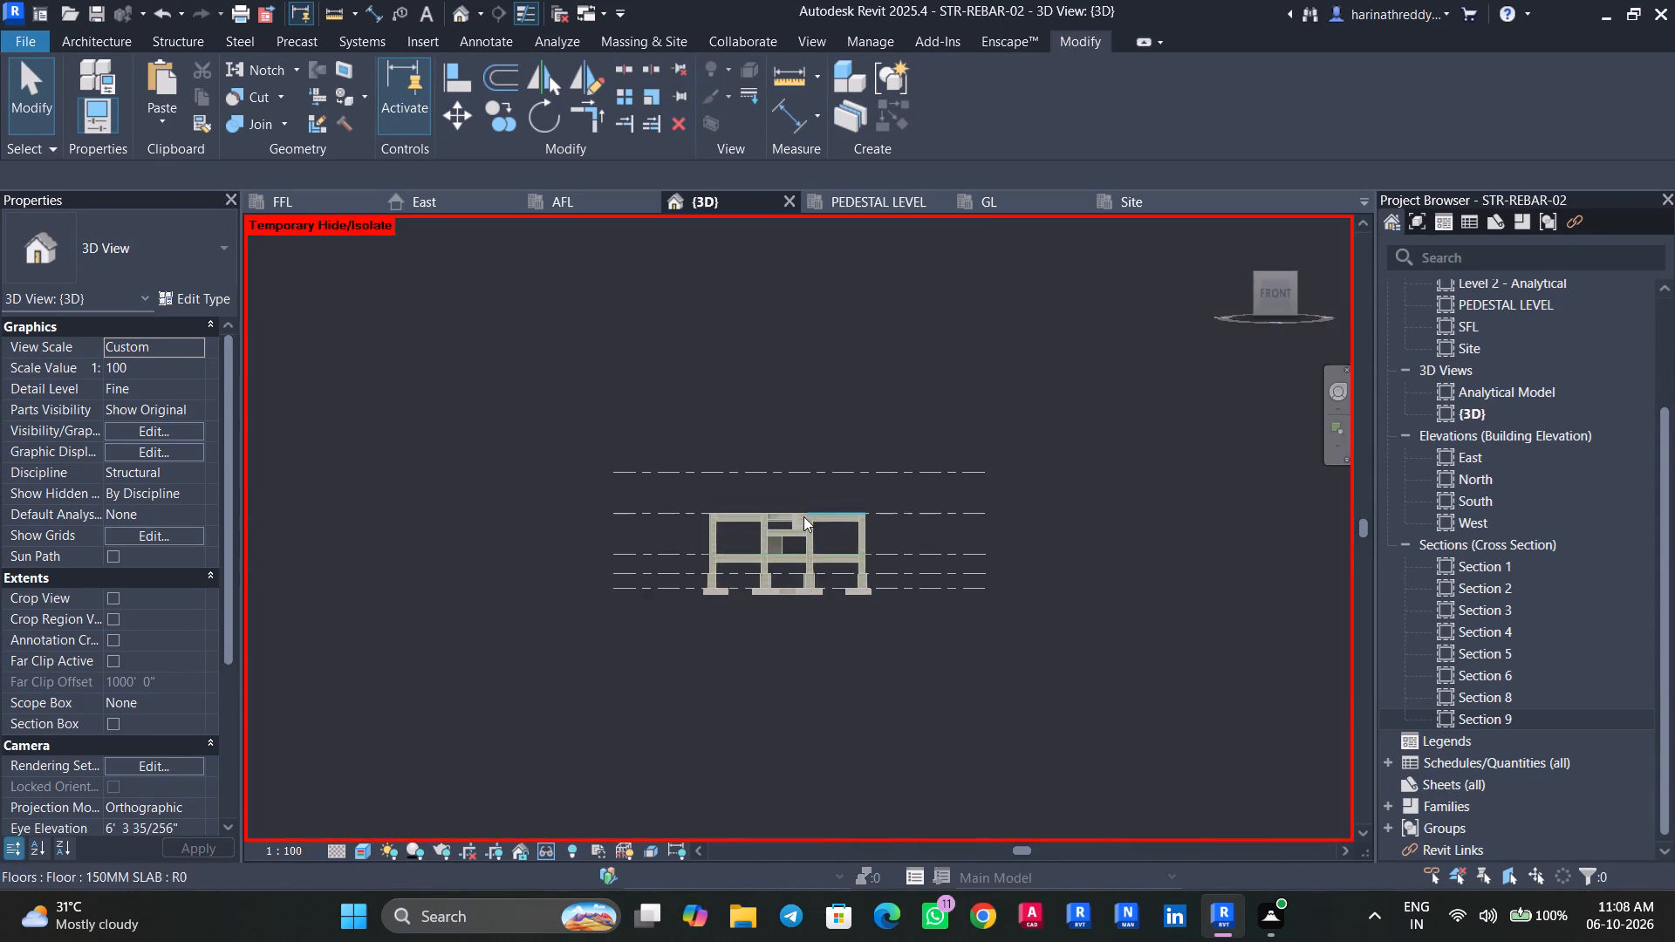
pyautogui.scroll(14, 803, 519)
pyautogui.scroll(-1, 761, 544)
pyautogui.scroll(9, 761, 544)
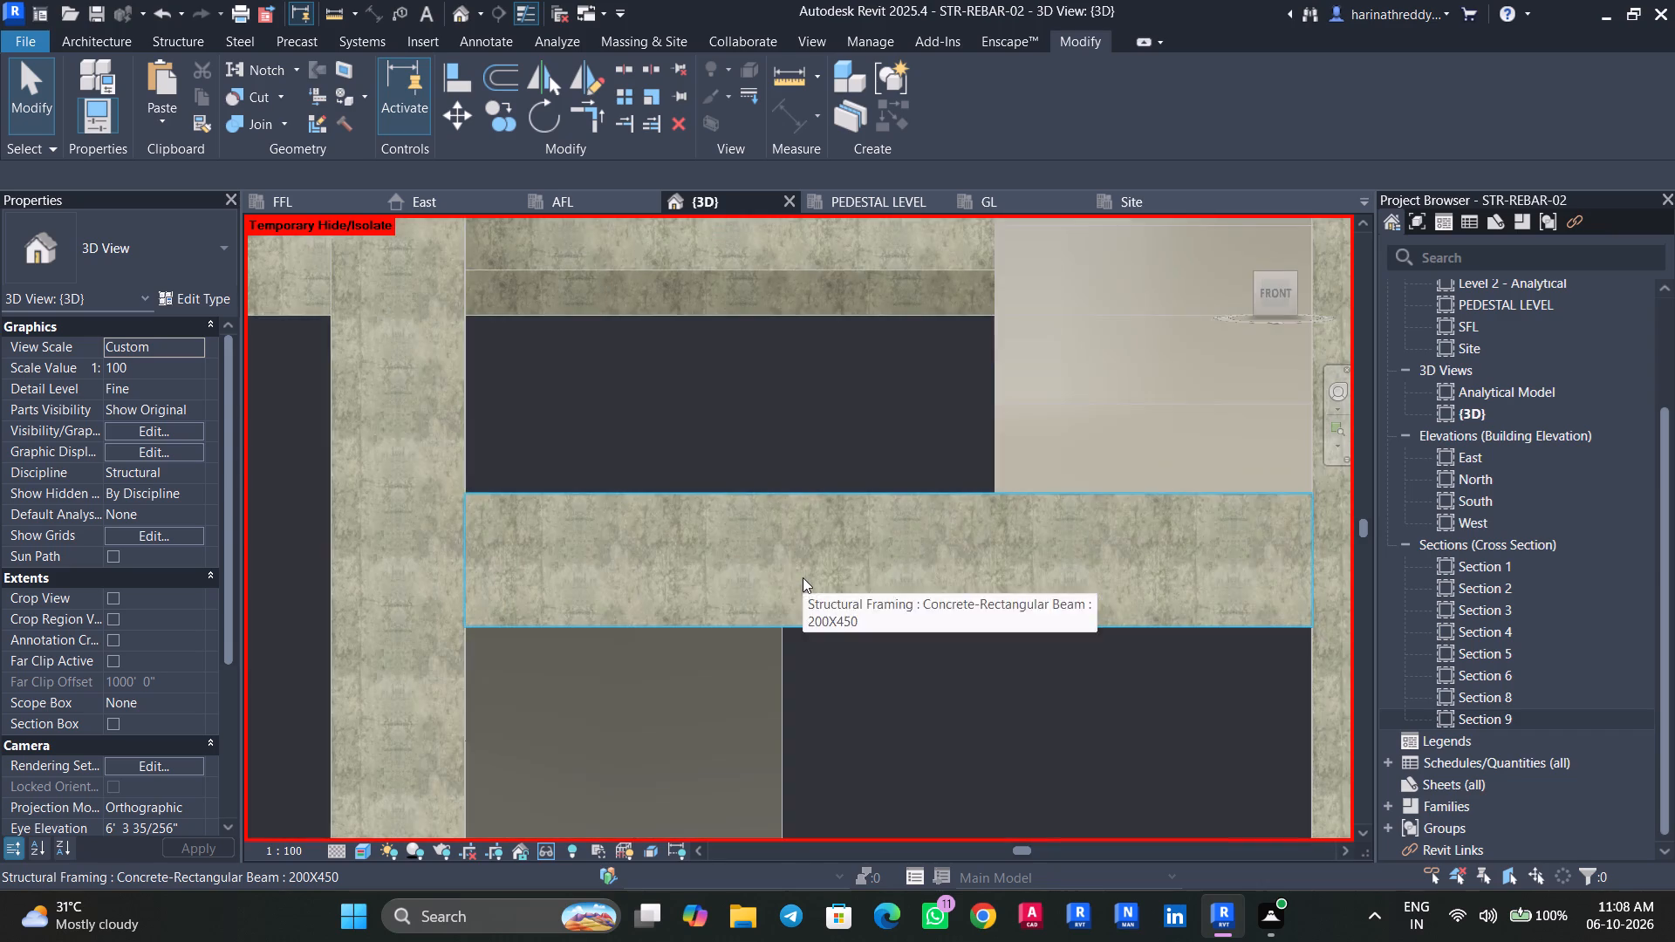
pyautogui.keyDown('shift'); pyautogui.scroll(1, 803, 577); pyautogui.keyUp('shift')
pyautogui.keyDown('shift'); pyautogui.moveTo(803, 577); pyautogui.dragTo(794, 743, button='middle'); pyautogui.keyUp('shift')
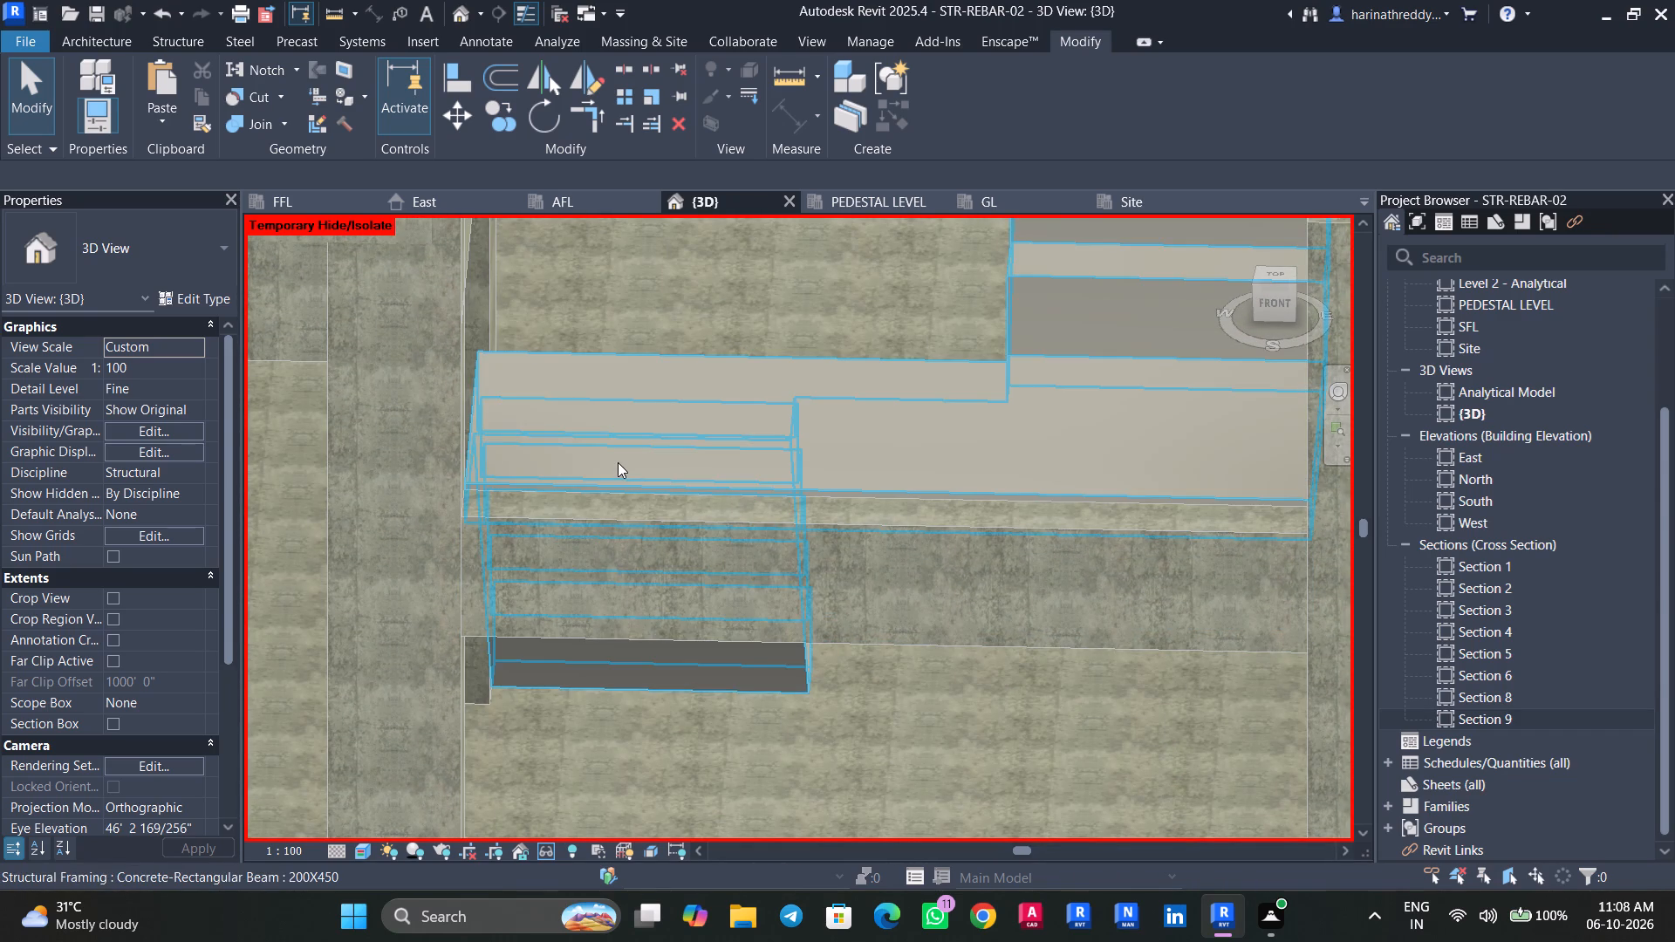
pyautogui.keyDown('shift'); pyautogui.moveTo(957, 659); pyautogui.dragTo(778, 665, button='middle'); pyautogui.keyUp('shift')
pyautogui.scroll(9, 618, 256)
pyautogui.moveTo(741, 303); pyautogui.dragTo(523, 648, button='middle')
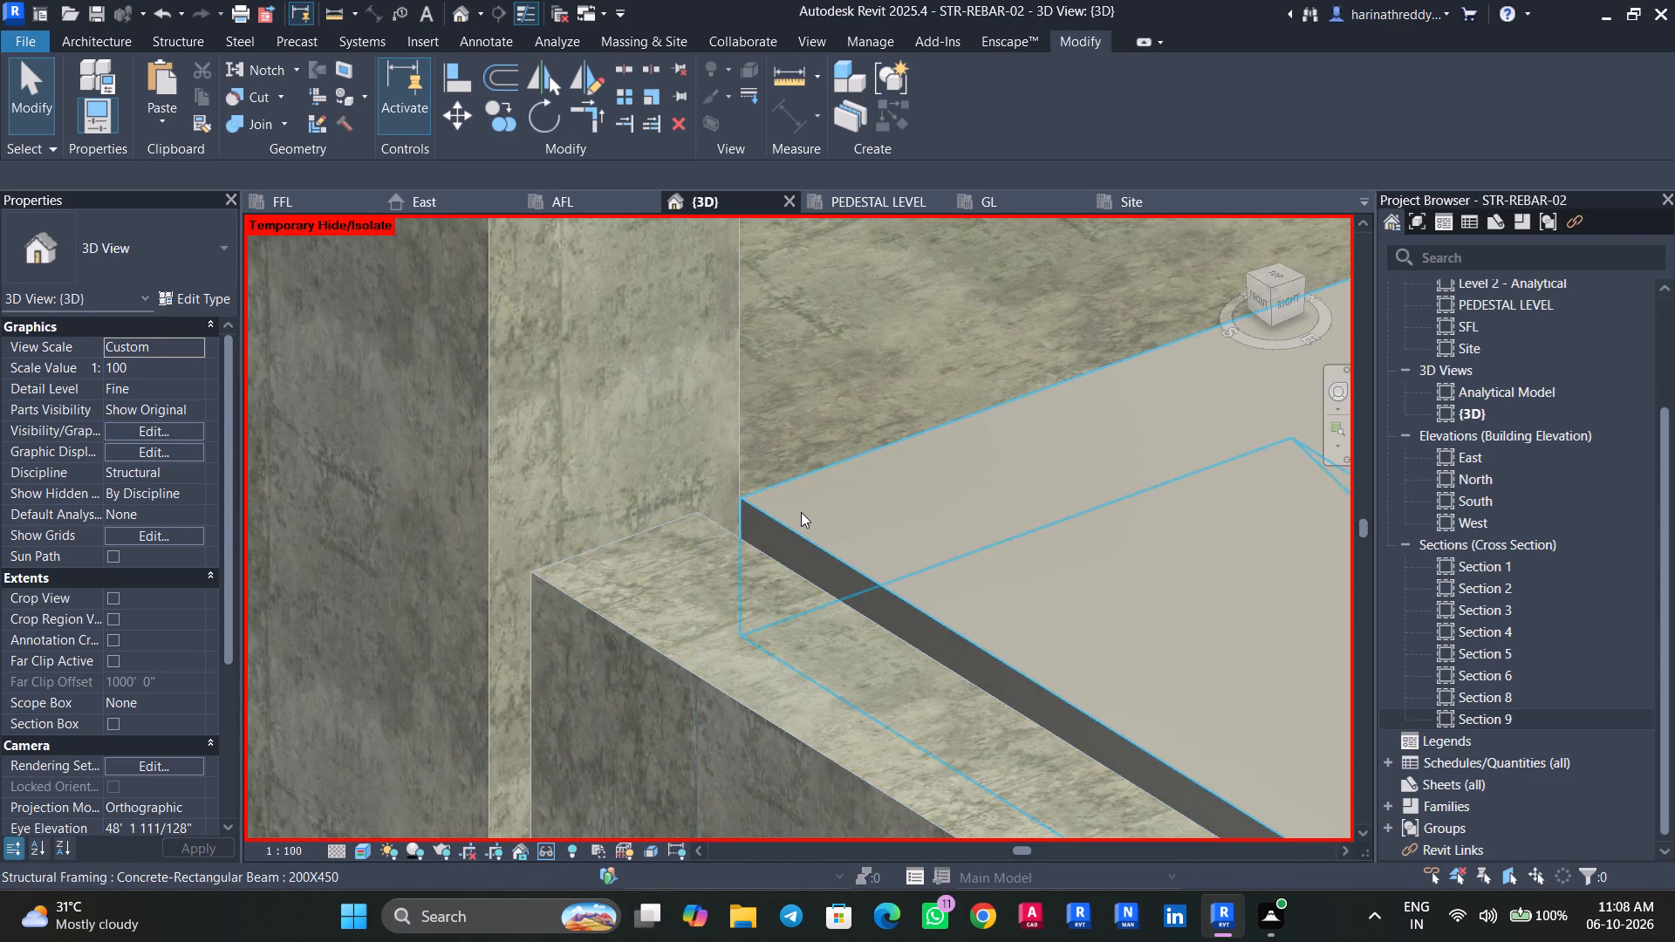
pyautogui.click(801, 512)
pyautogui.scroll(-10, 801, 512)
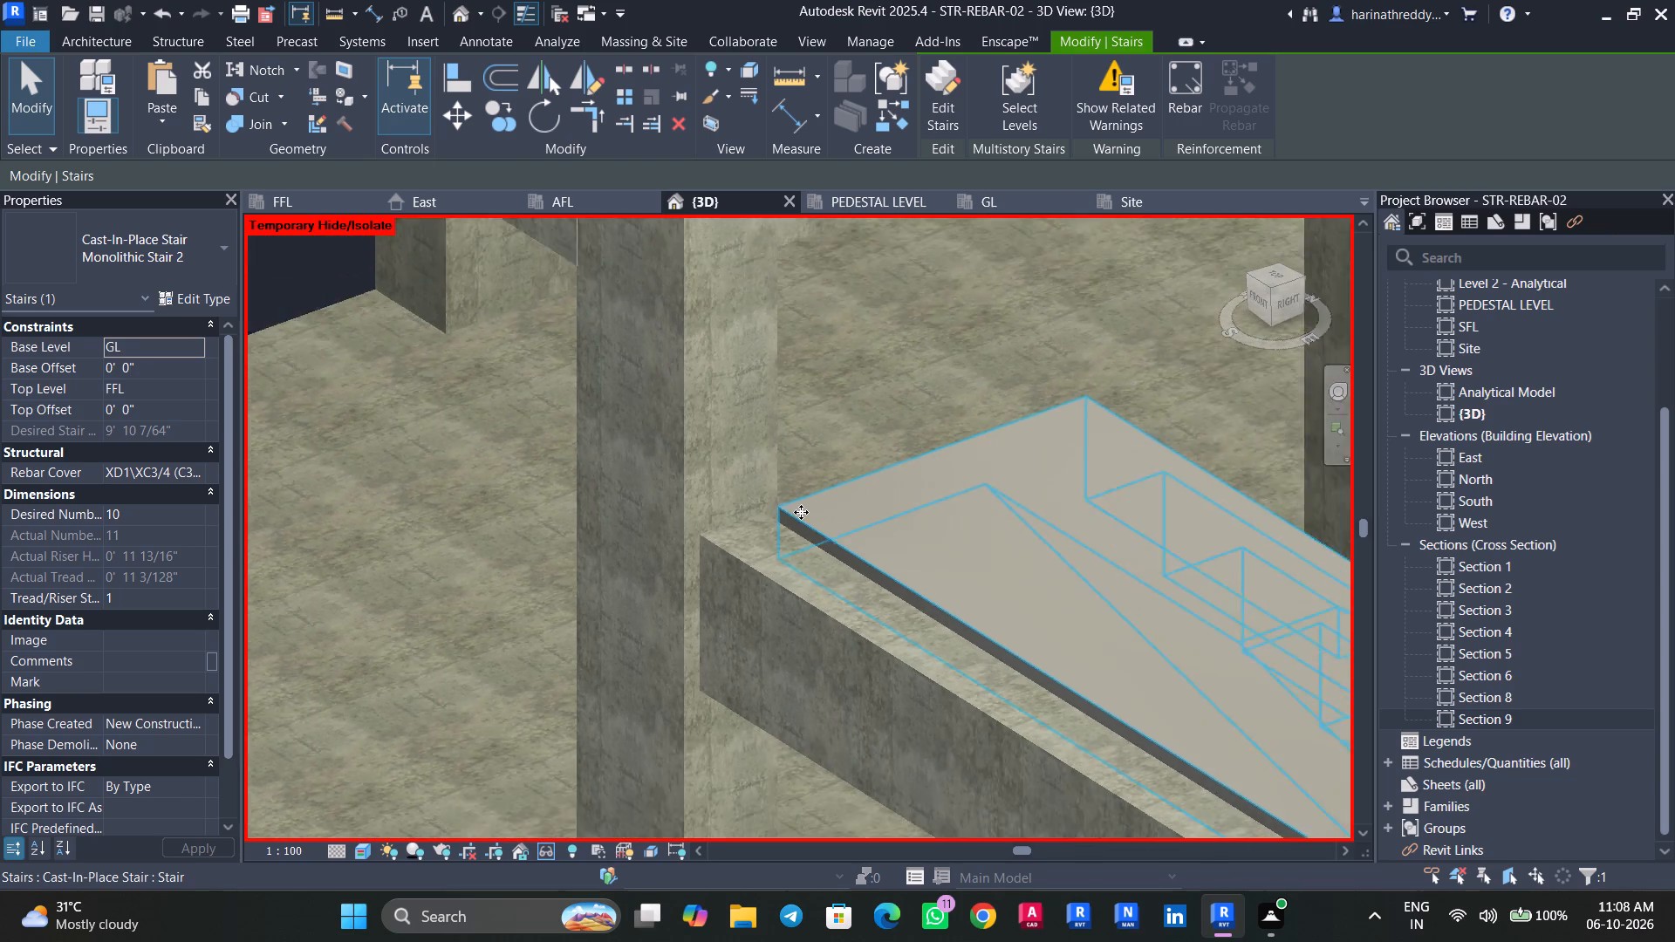
pyautogui.press('Escape')
pyautogui.press('Escape')
# Align the 200X450 beam's top face with the mid-landing's top surface once more.
pyautogui.click(1264, 315)
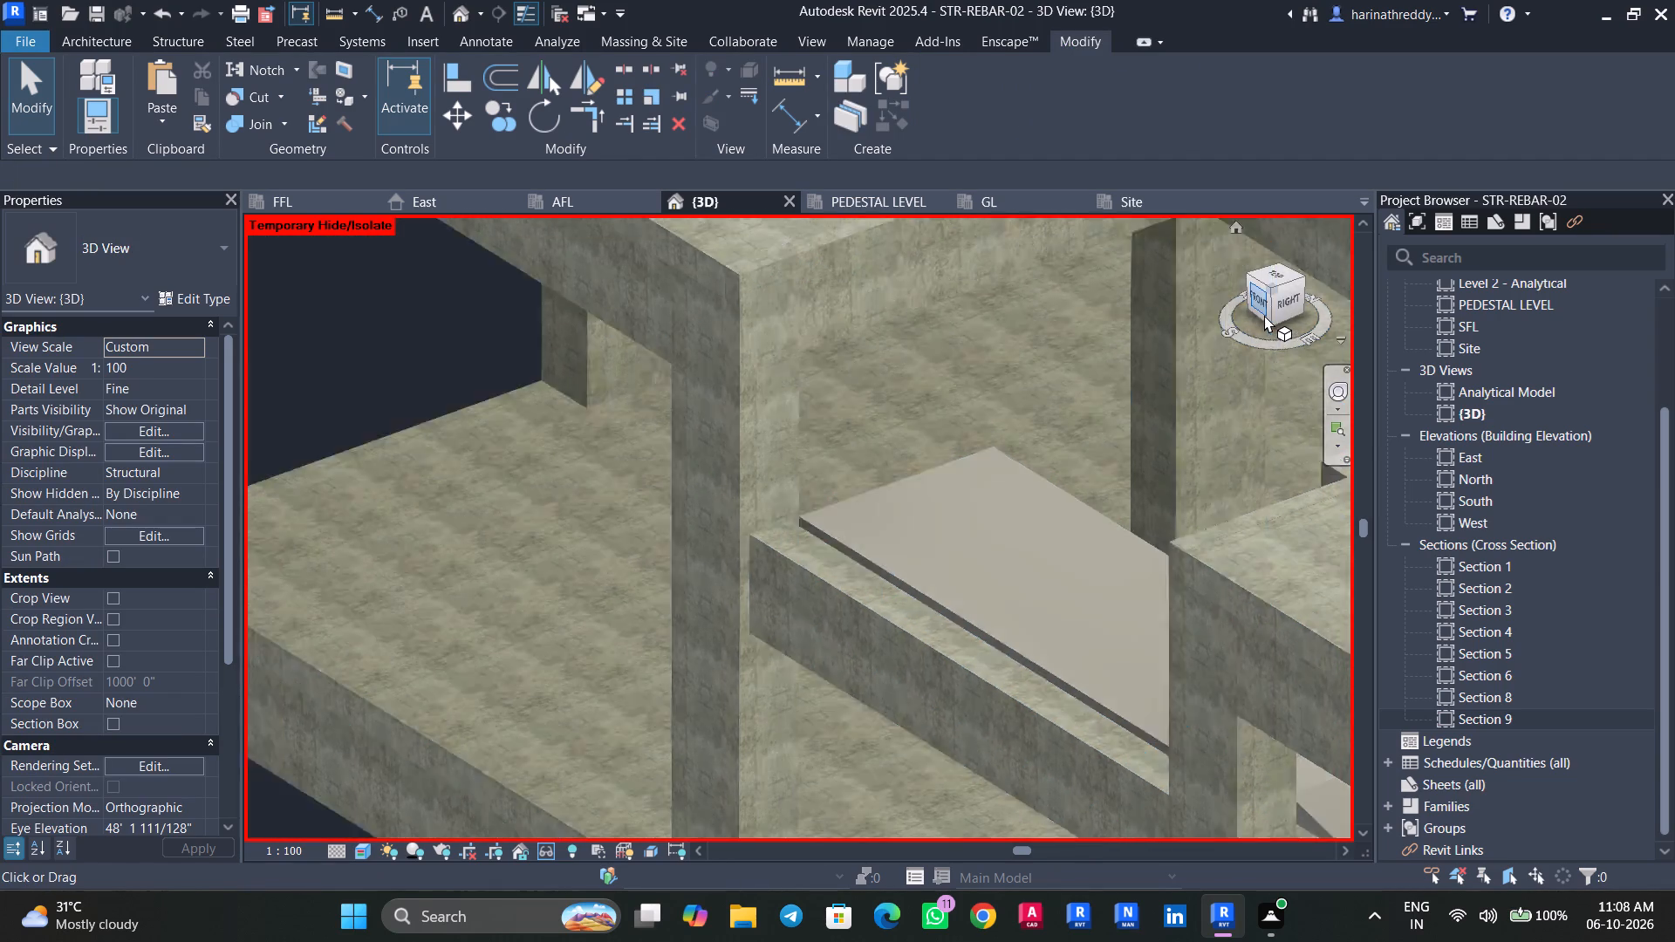
pyautogui.scroll(11, 806, 559)
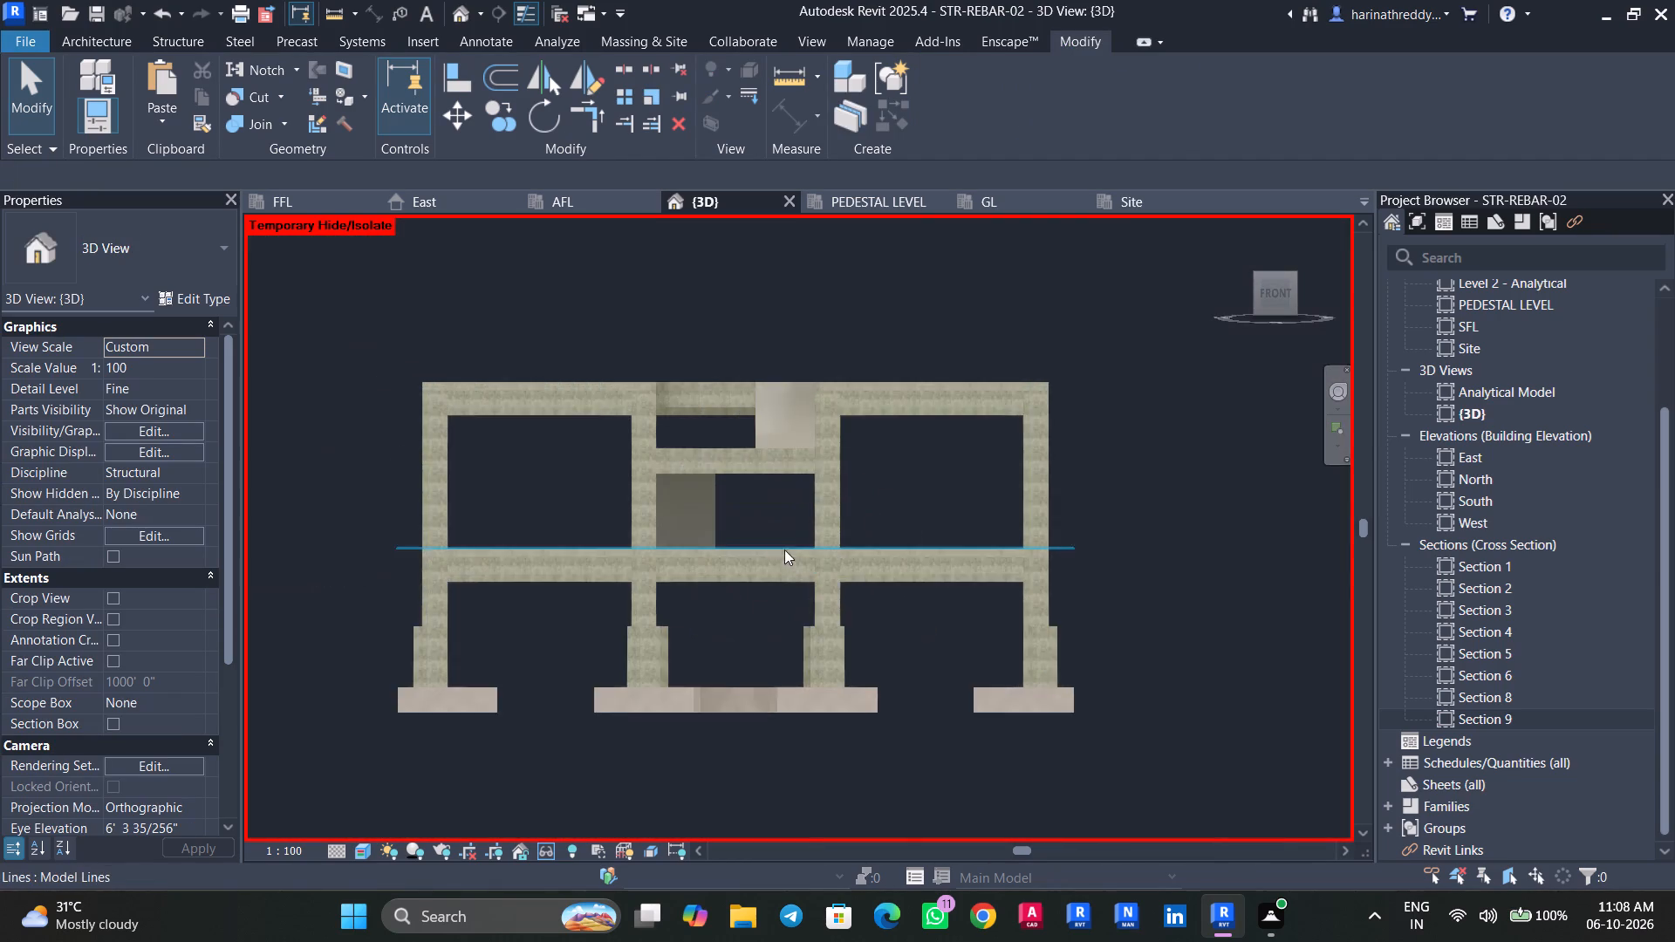
pyautogui.scroll(12, 643, 439)
pyautogui.click(761, 505)
pyautogui.moveTo(934, 491); pyautogui.dragTo(687, 569, button='middle')
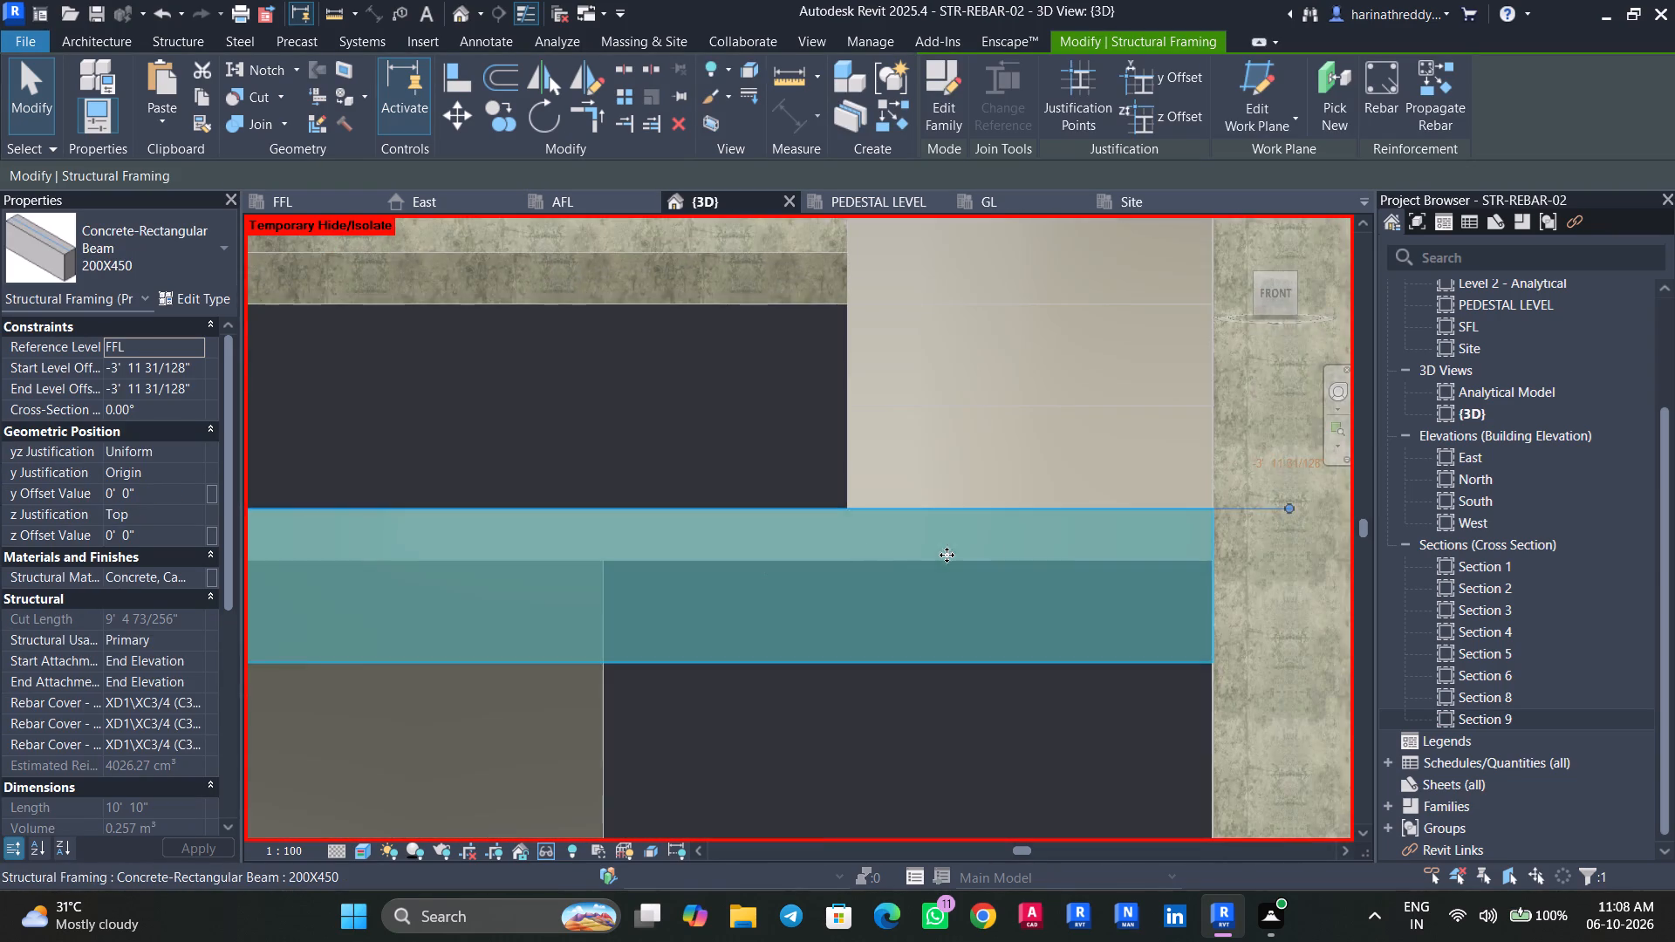
pyautogui.scroll(11, 1078, 539)
pyautogui.keyDown('shift'); pyautogui.moveTo(1174, 543); pyautogui.dragTo(1170, 599, button='middle'); pyautogui.keyUp('shift')
pyautogui.press('Escape')
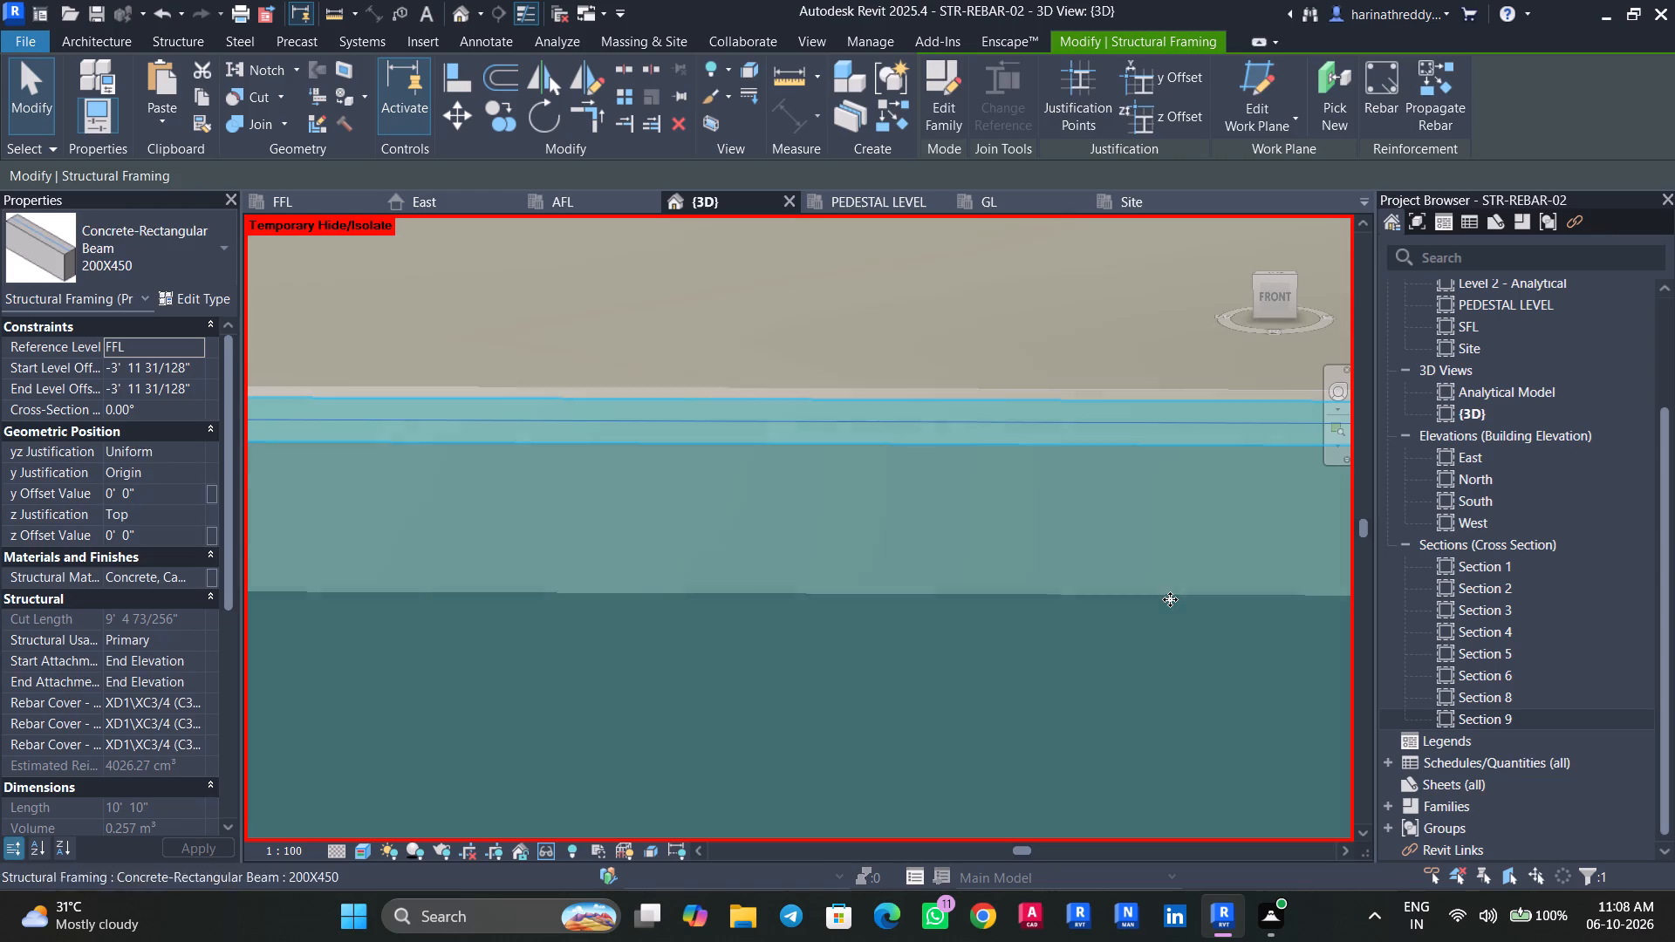
pyautogui.press('Escape')
pyautogui.write('al')
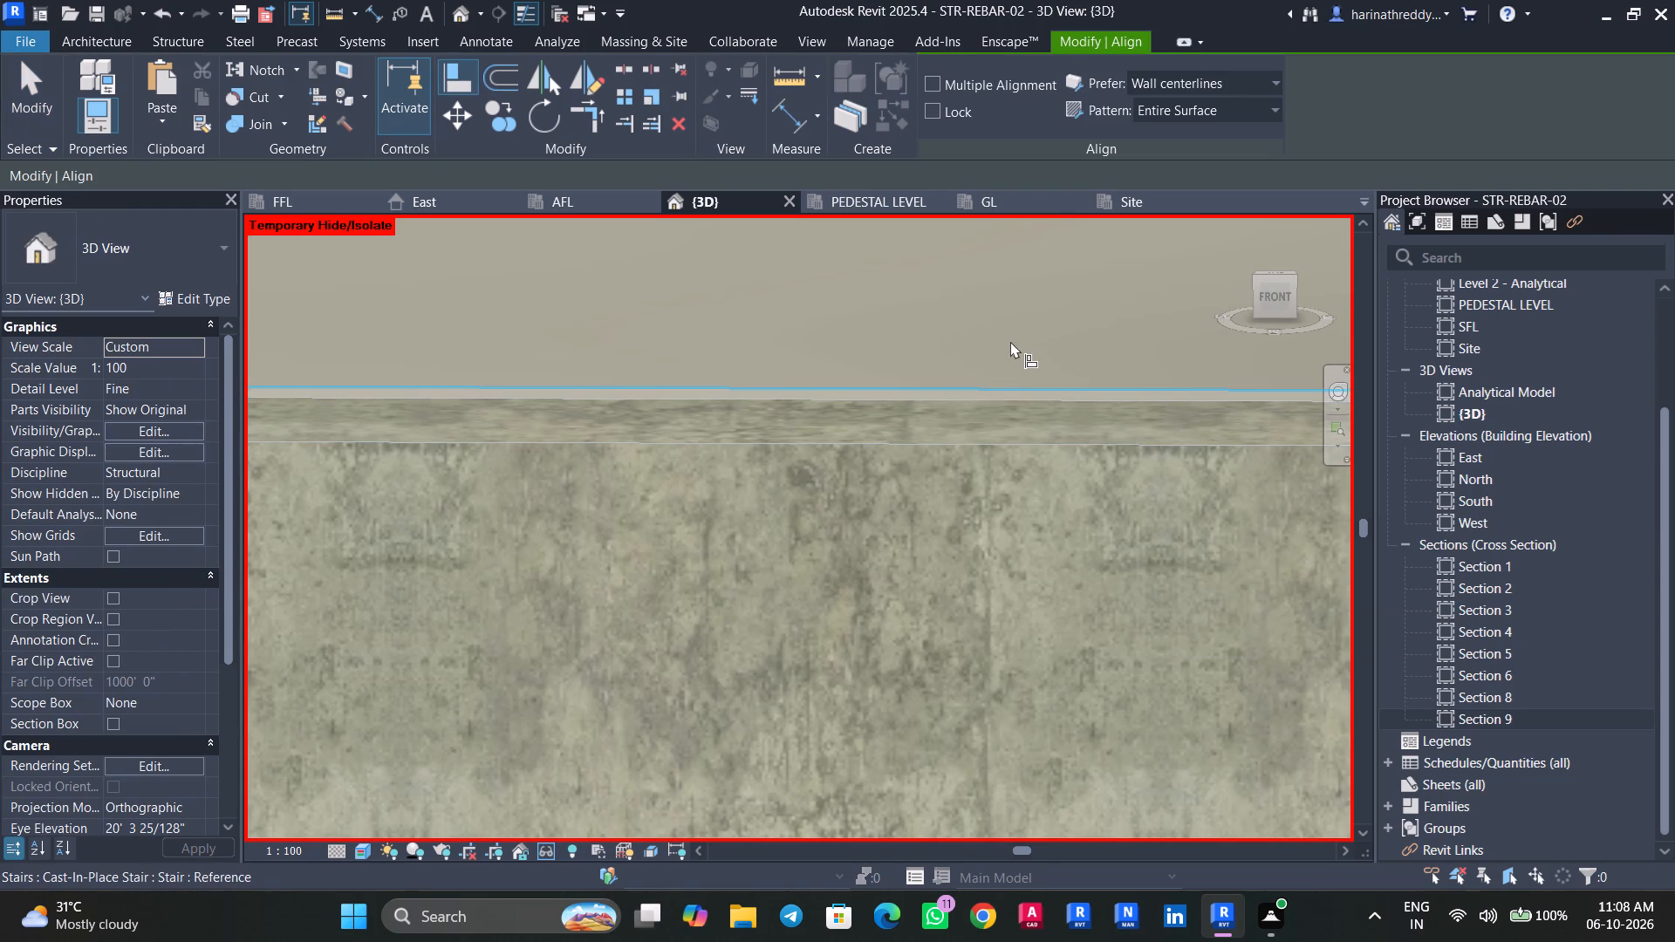
pyautogui.click(1010, 340)
pyautogui.click(1002, 418)
pyautogui.scroll(-4, 996, 461)
pyautogui.scroll(1, 996, 461)
pyautogui.scroll(-4, 996, 461)
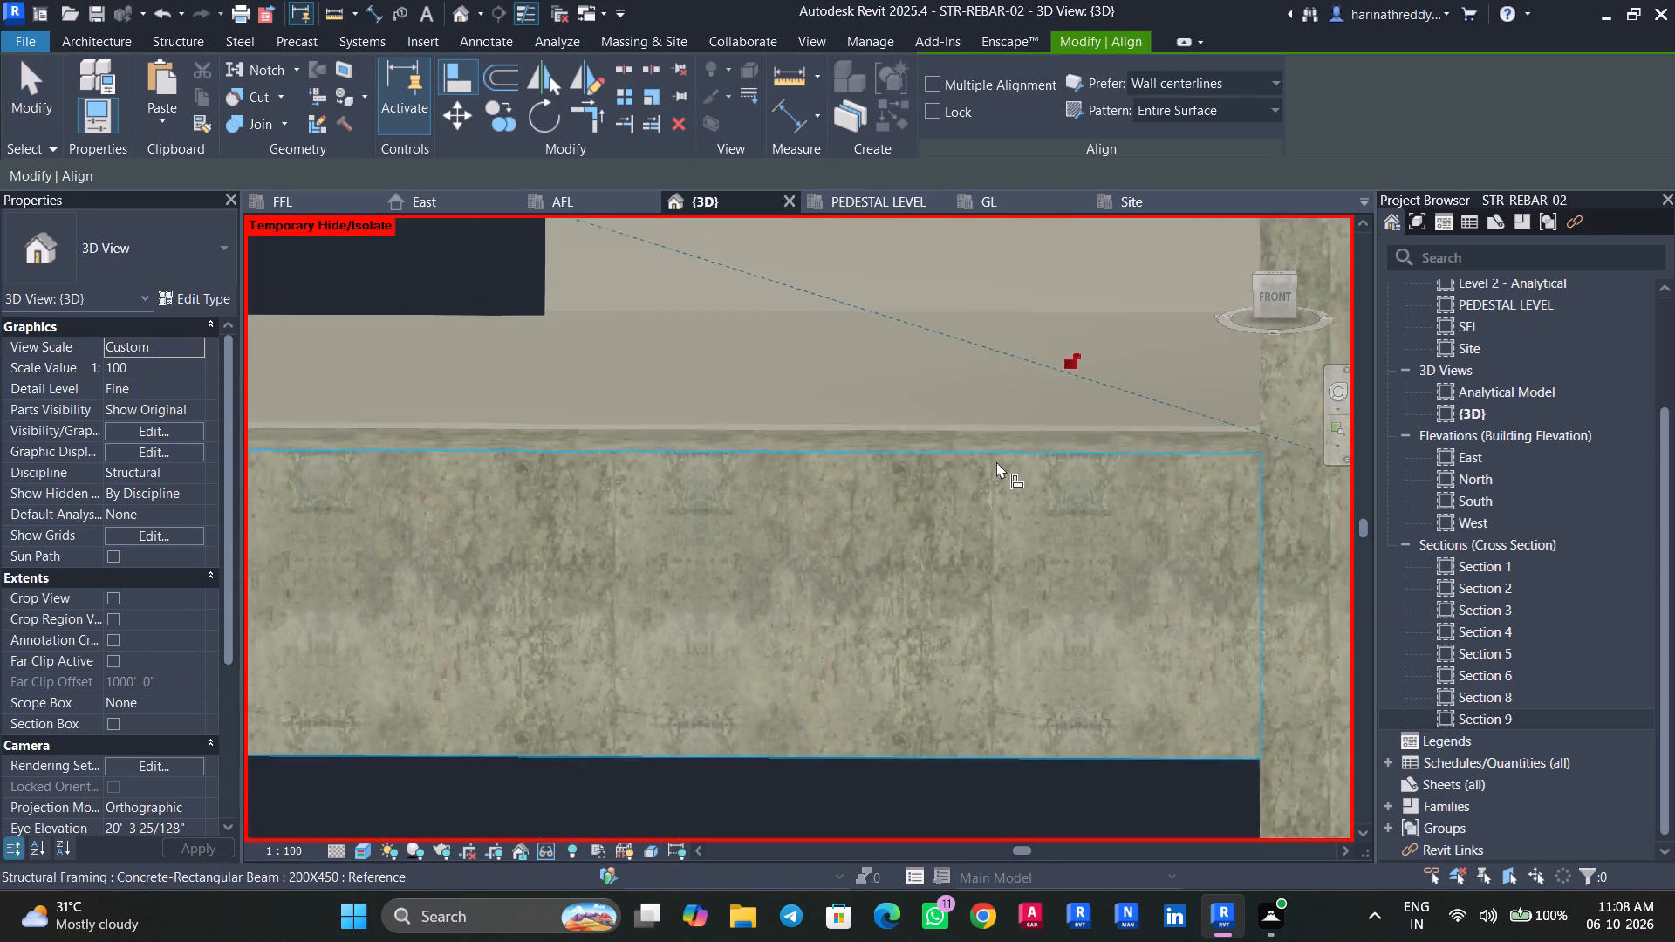
pyautogui.keyDown('shift'); pyautogui.moveTo(991, 461); pyautogui.dragTo(906, 495, button='middle'); pyautogui.keyUp('shift')
pyautogui.scroll(1, 906, 495)
pyautogui.press('Escape')
pyautogui.press('Escape')
# Examine the joint between the mid-landing's outer edge and the top of the 200X450 beam up close.
pyautogui.scroll(-13, 751, 549)
pyautogui.keyDown('shift'); pyautogui.scroll(1, 712, 570); pyautogui.keyUp('shift')
pyautogui.keyDown('shift'); pyautogui.moveTo(706, 577); pyautogui.dragTo(569, 782, button='middle'); pyautogui.keyUp('shift')
pyautogui.scroll(16, 684, 445)
pyautogui.keyDown('shift'); pyautogui.moveTo(571, 440); pyautogui.dragTo(611, 402, button='middle'); pyautogui.keyUp('shift')
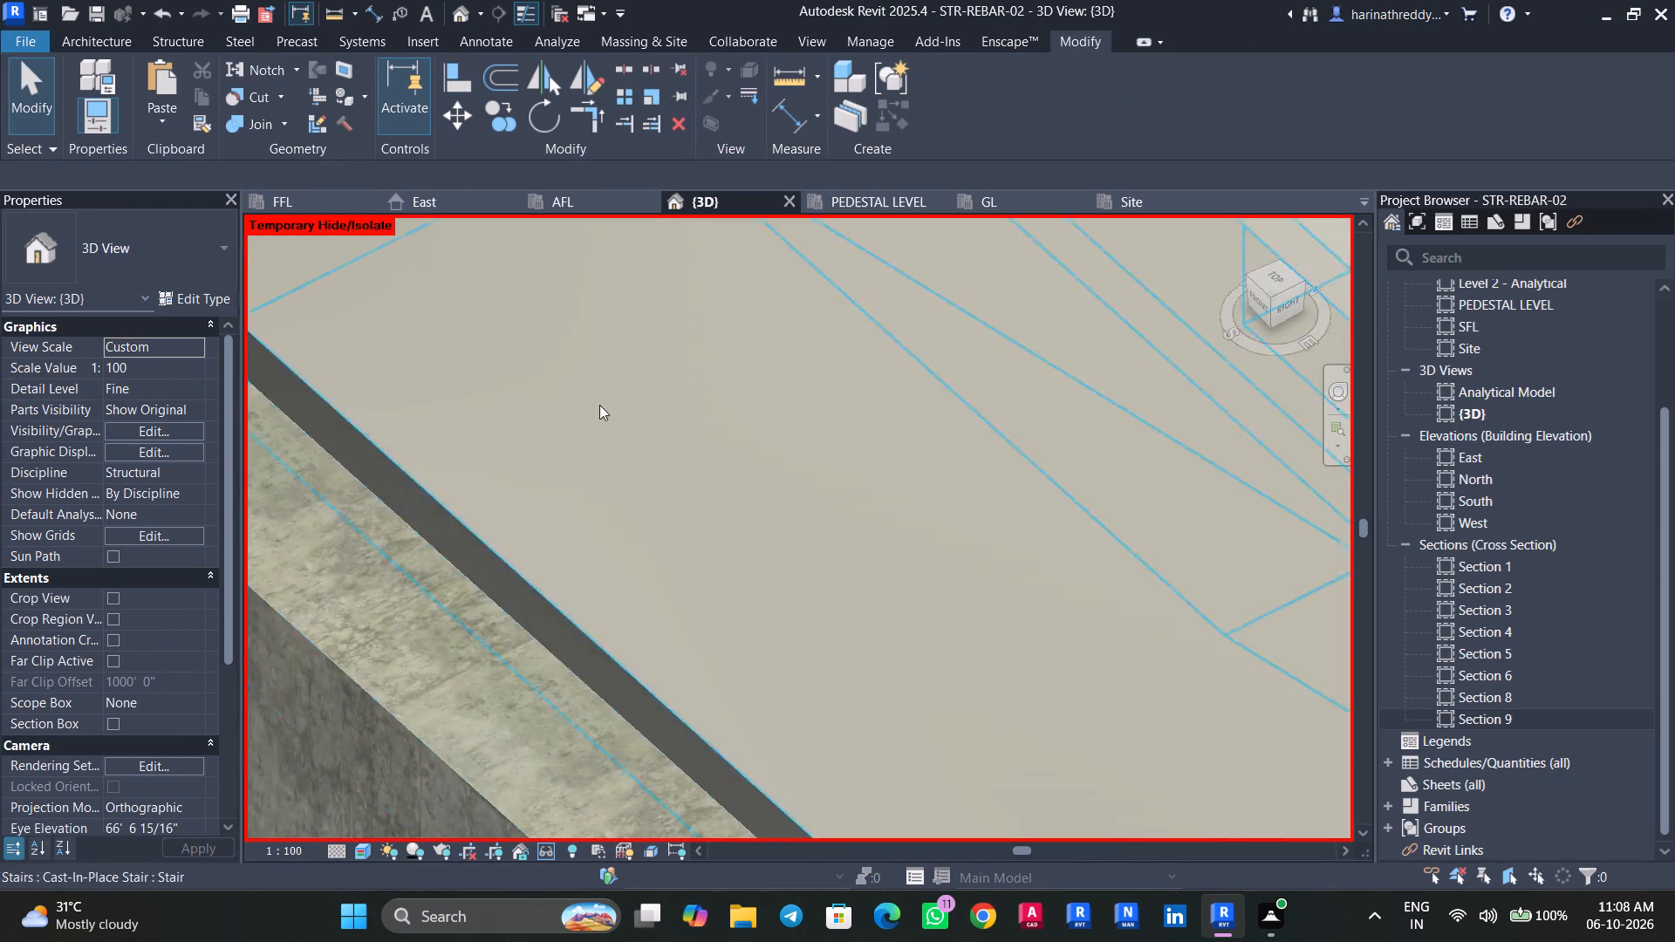
pyautogui.moveTo(590, 411); pyautogui.dragTo(530, 442, button='middle')
pyautogui.moveTo(553, 453); pyautogui.dragTo(992, 553, button='middle')
pyautogui.scroll(2, 569, 495)
pyautogui.scroll(-1, 569, 495)
pyautogui.scroll(3, 569, 495)
# Edit the stair run's sketch and move the mid-landing's outer boundary line onto the inner edge of the 200X450 beam.
pyautogui.click(822, 447)
pyautogui.keyDown('shift'); pyautogui.scroll(-2, 905, 443); pyautogui.keyUp('shift')
pyautogui.keyDown('shift'); pyautogui.moveTo(879, 465); pyautogui.dragTo(855, 475, button='middle'); pyautogui.keyUp('shift')
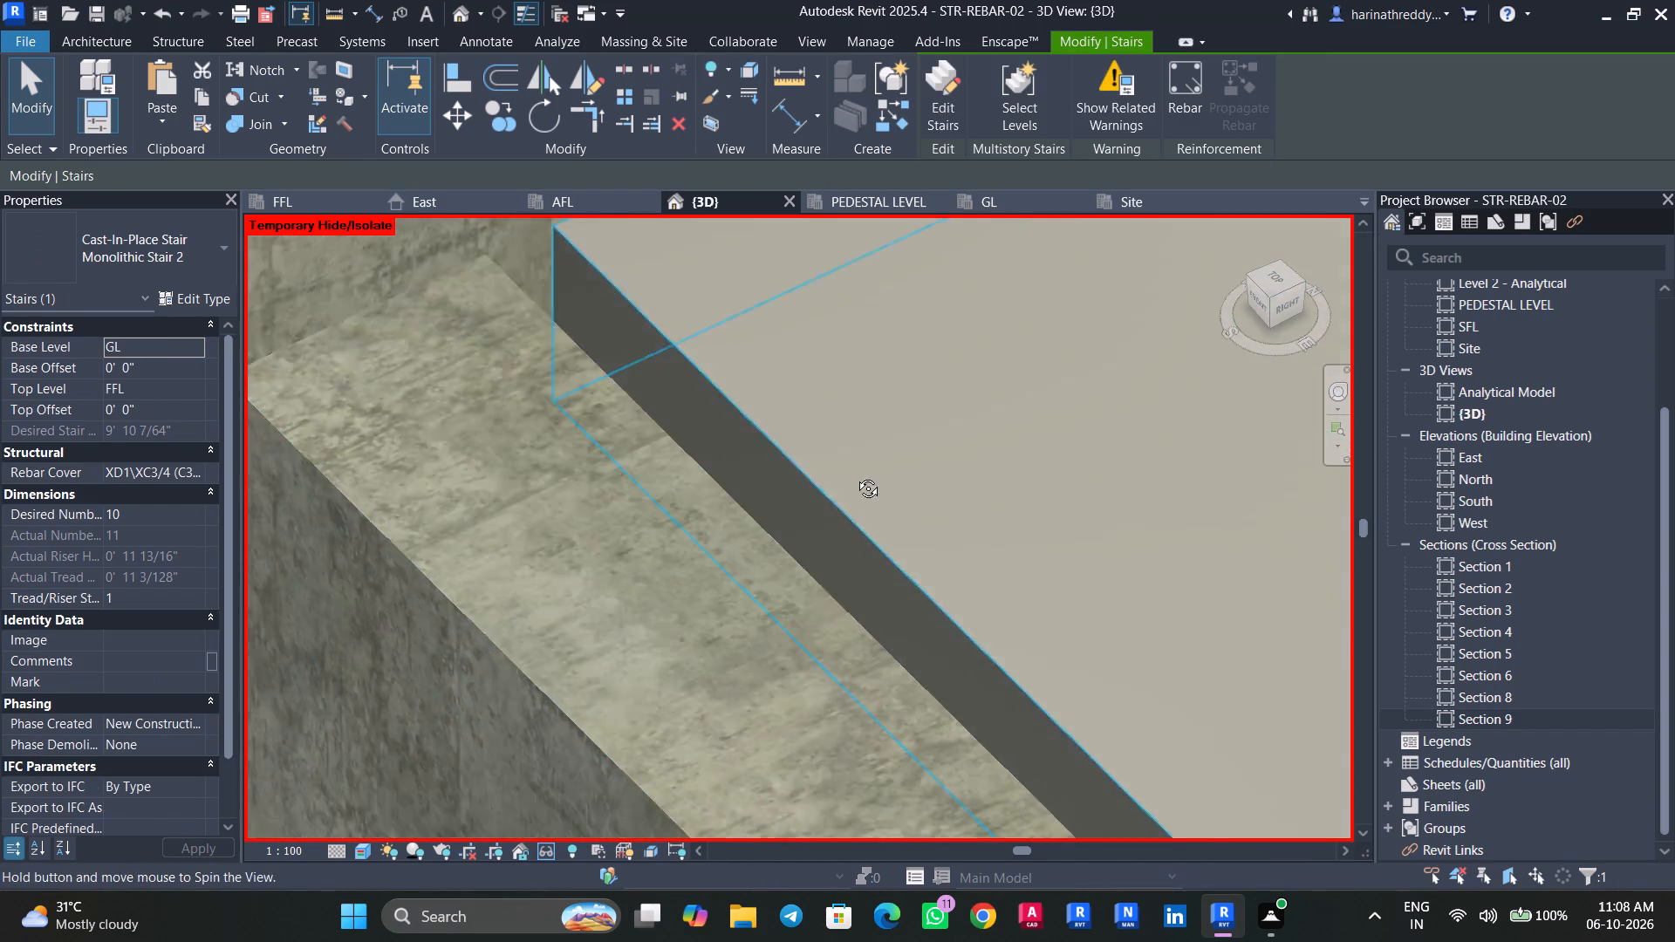
pyautogui.keyDown('shift'); pyautogui.moveTo(855, 475); pyautogui.dragTo(819, 495, button='middle'); pyautogui.keyUp('shift')
pyautogui.scroll(-1, 815, 484)
pyautogui.scroll(1, 815, 484)
pyautogui.scroll(-4, 815, 484)
pyautogui.keyDown('shift'); pyautogui.moveTo(954, 489); pyautogui.dragTo(872, 527, button='middle'); pyautogui.keyUp('shift')
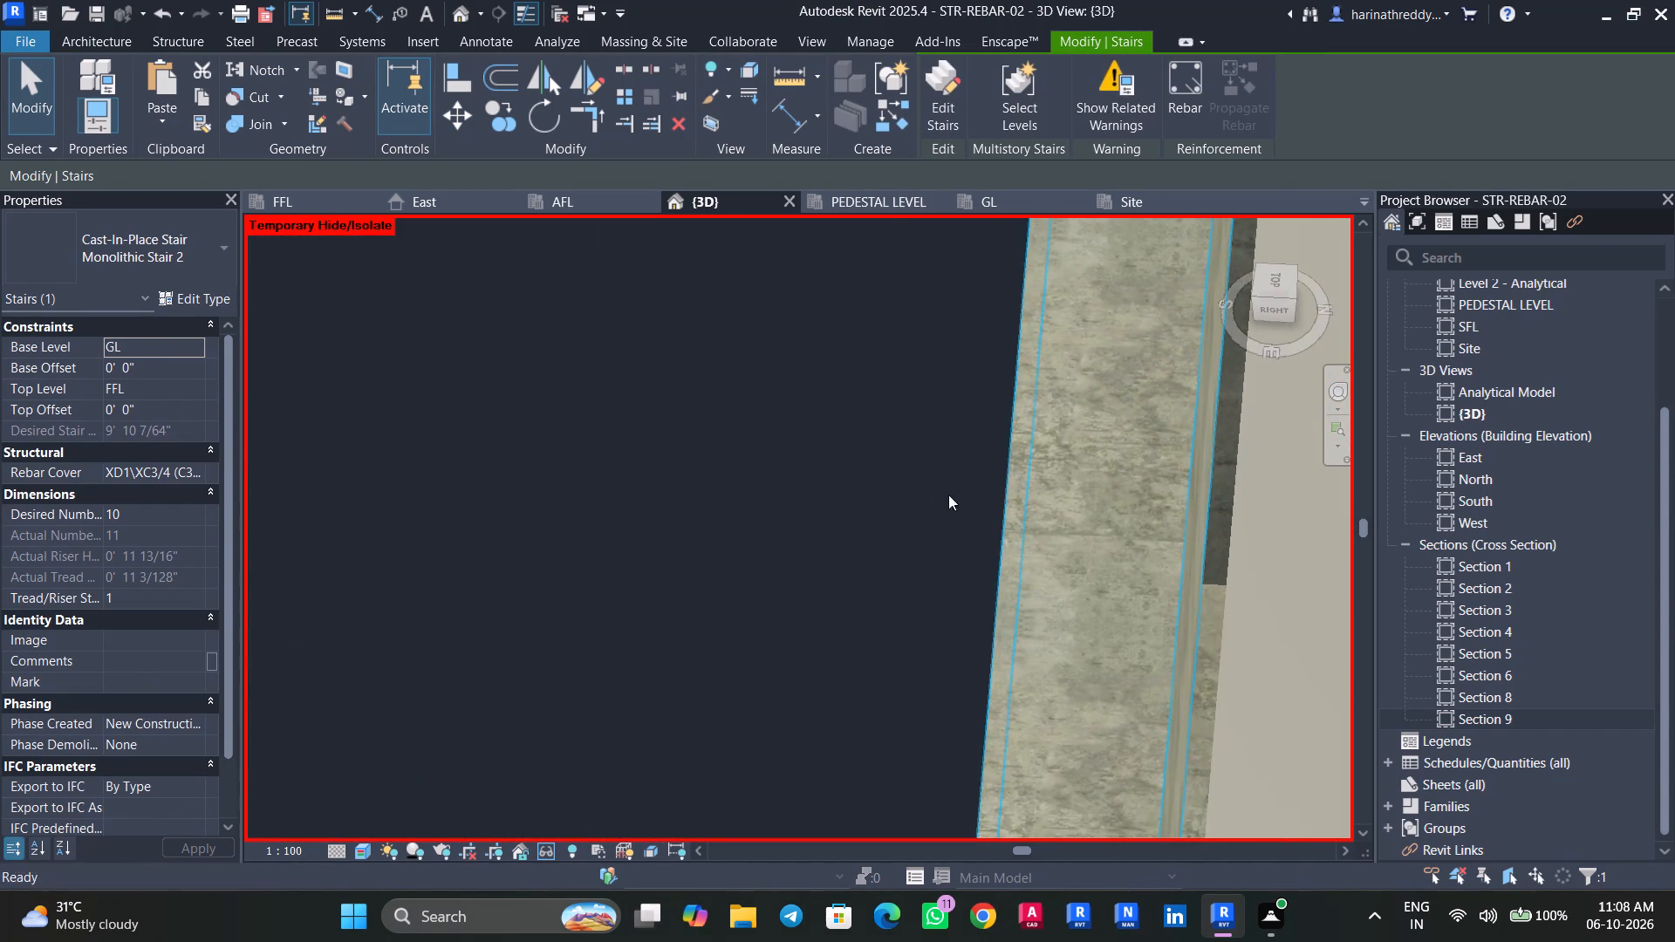
pyautogui.click(1279, 278)
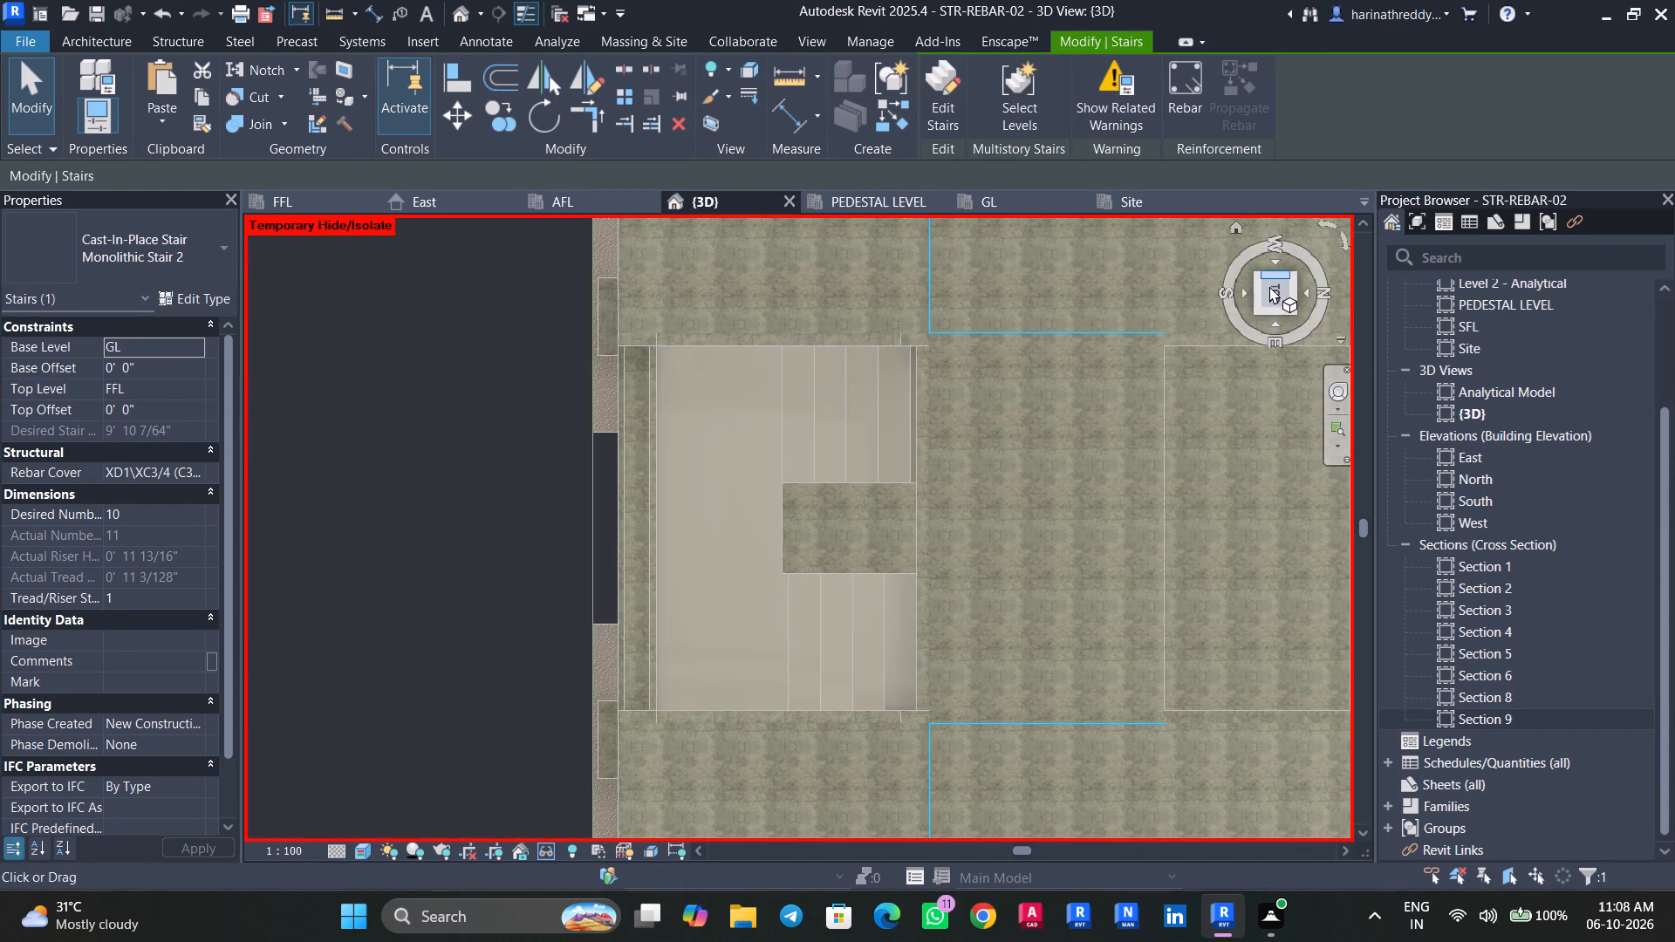
pyautogui.scroll(4, 715, 514)
pyautogui.click(933, 127)
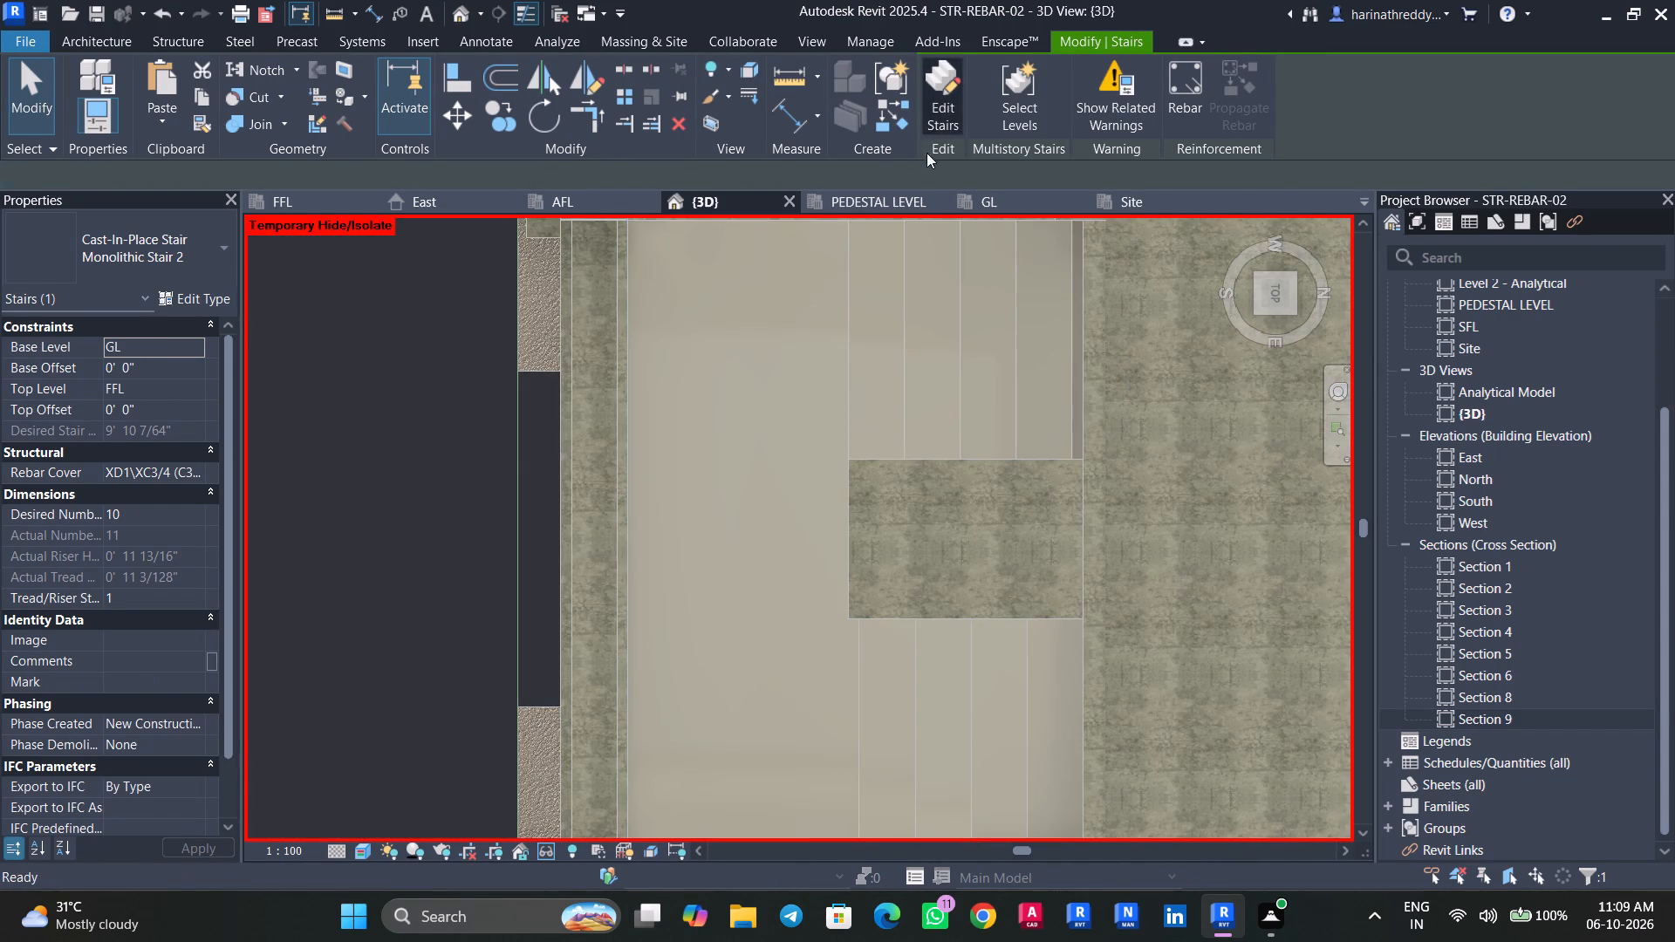
pyautogui.click(628, 453)
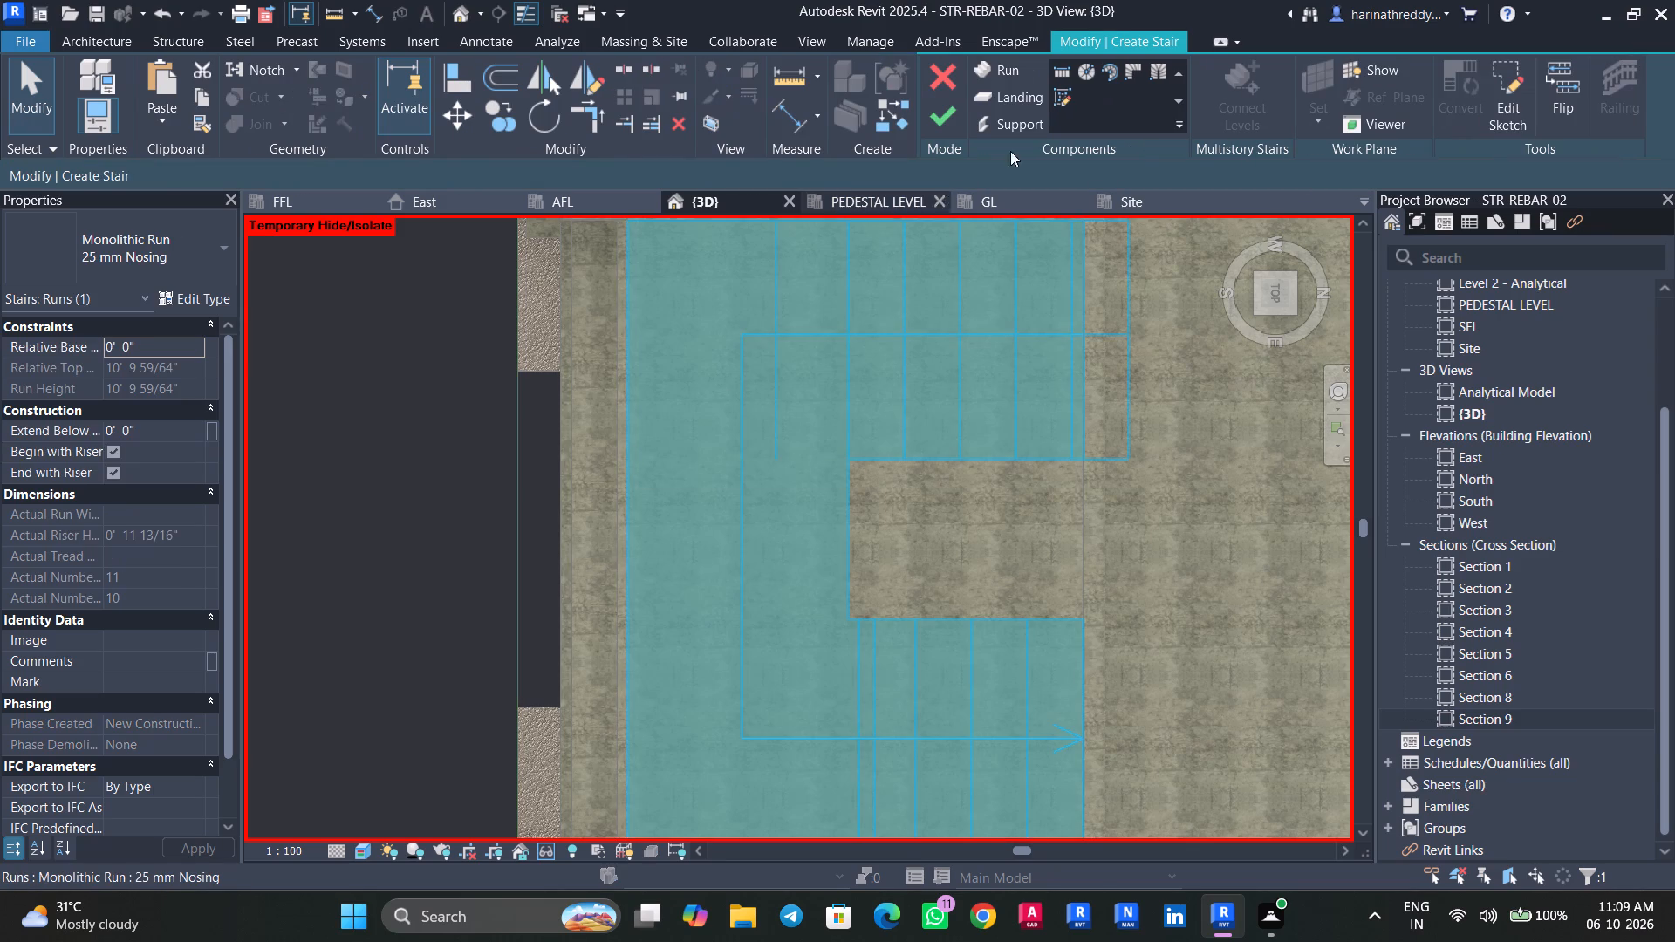
pyautogui.click(1508, 105)
pyautogui.click(626, 440)
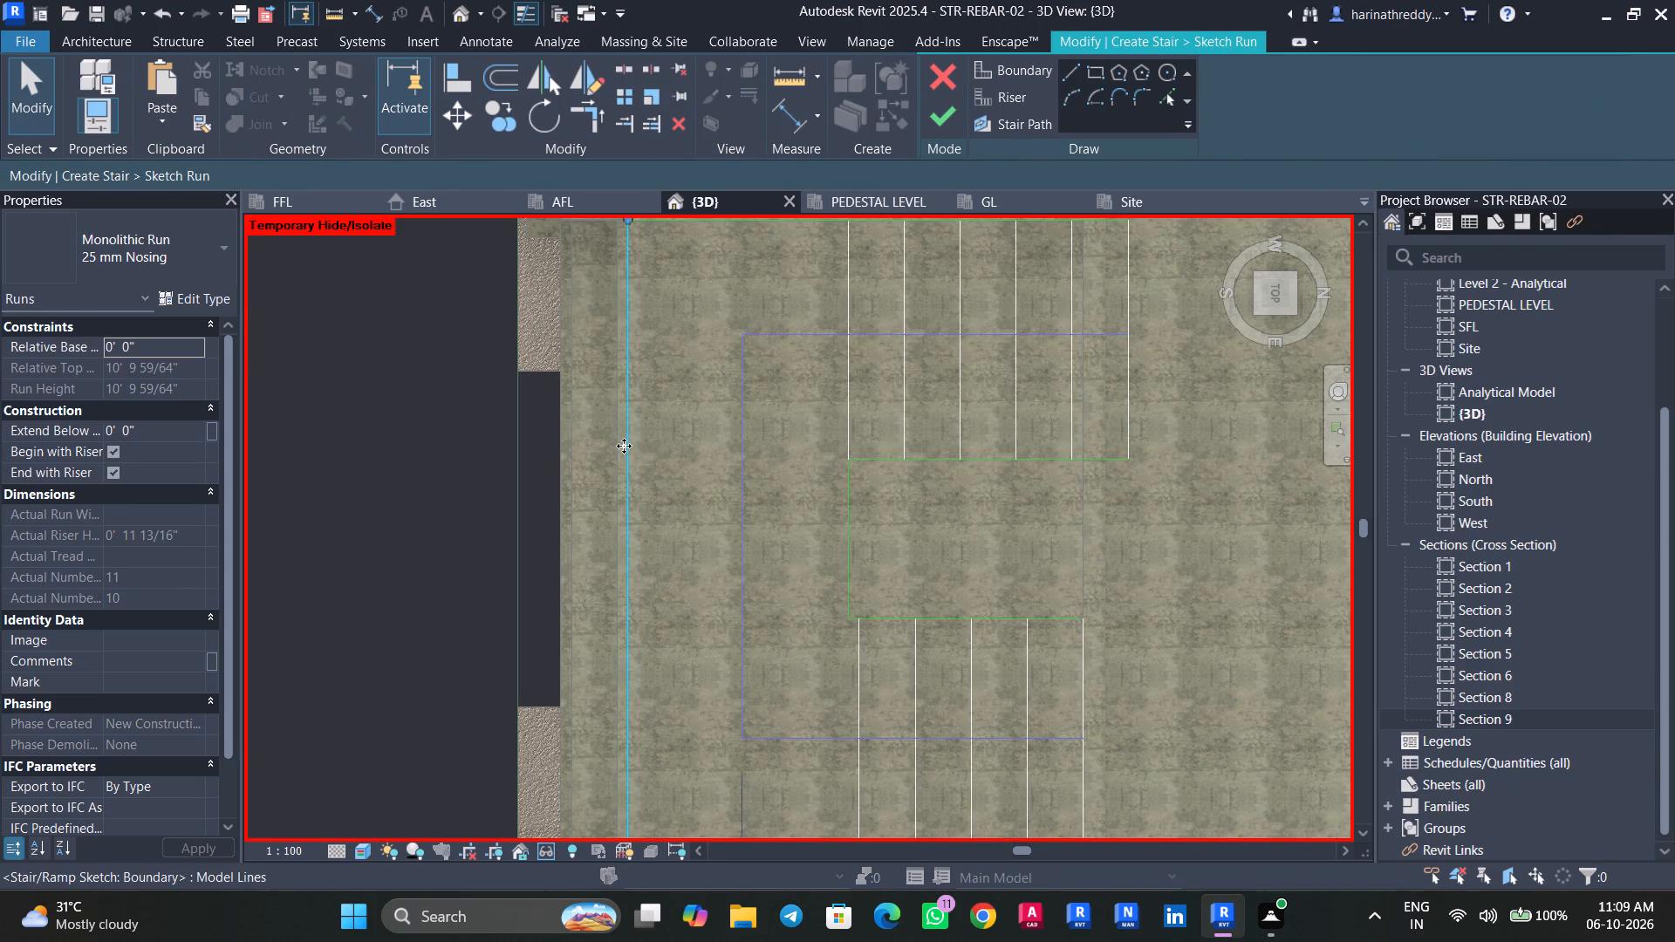
pyautogui.scroll(3, 624, 446)
pyautogui.moveTo(626, 448); pyautogui.dragTo(601, 446)
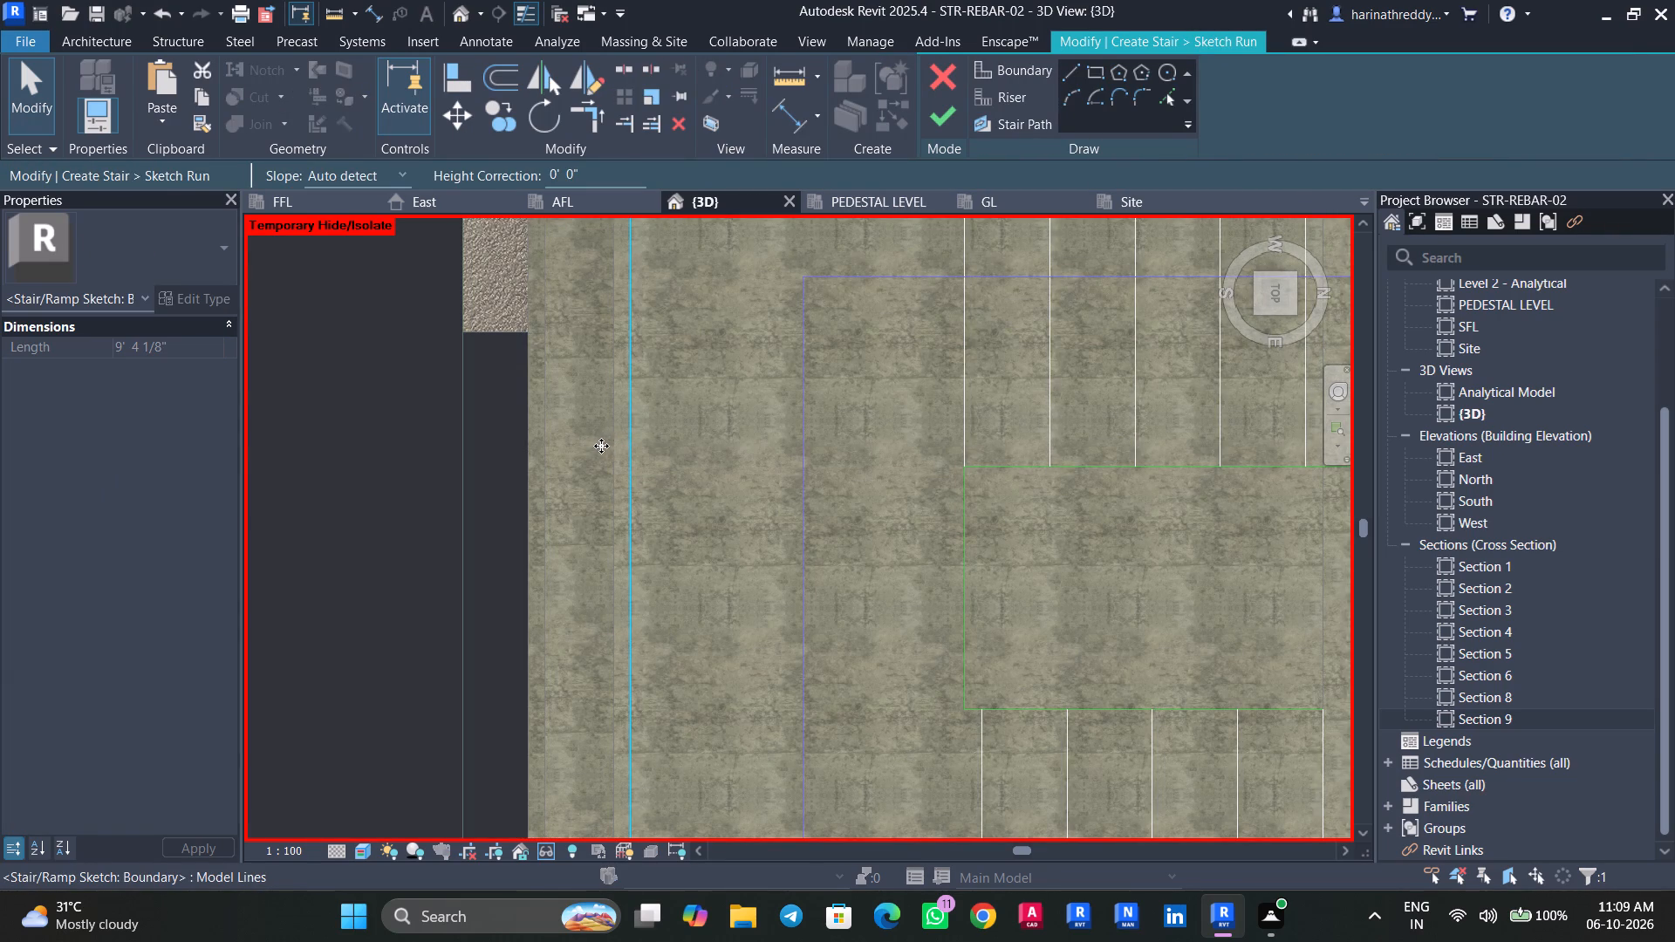
pyautogui.moveTo(601, 446); pyautogui.dragTo(609, 449)
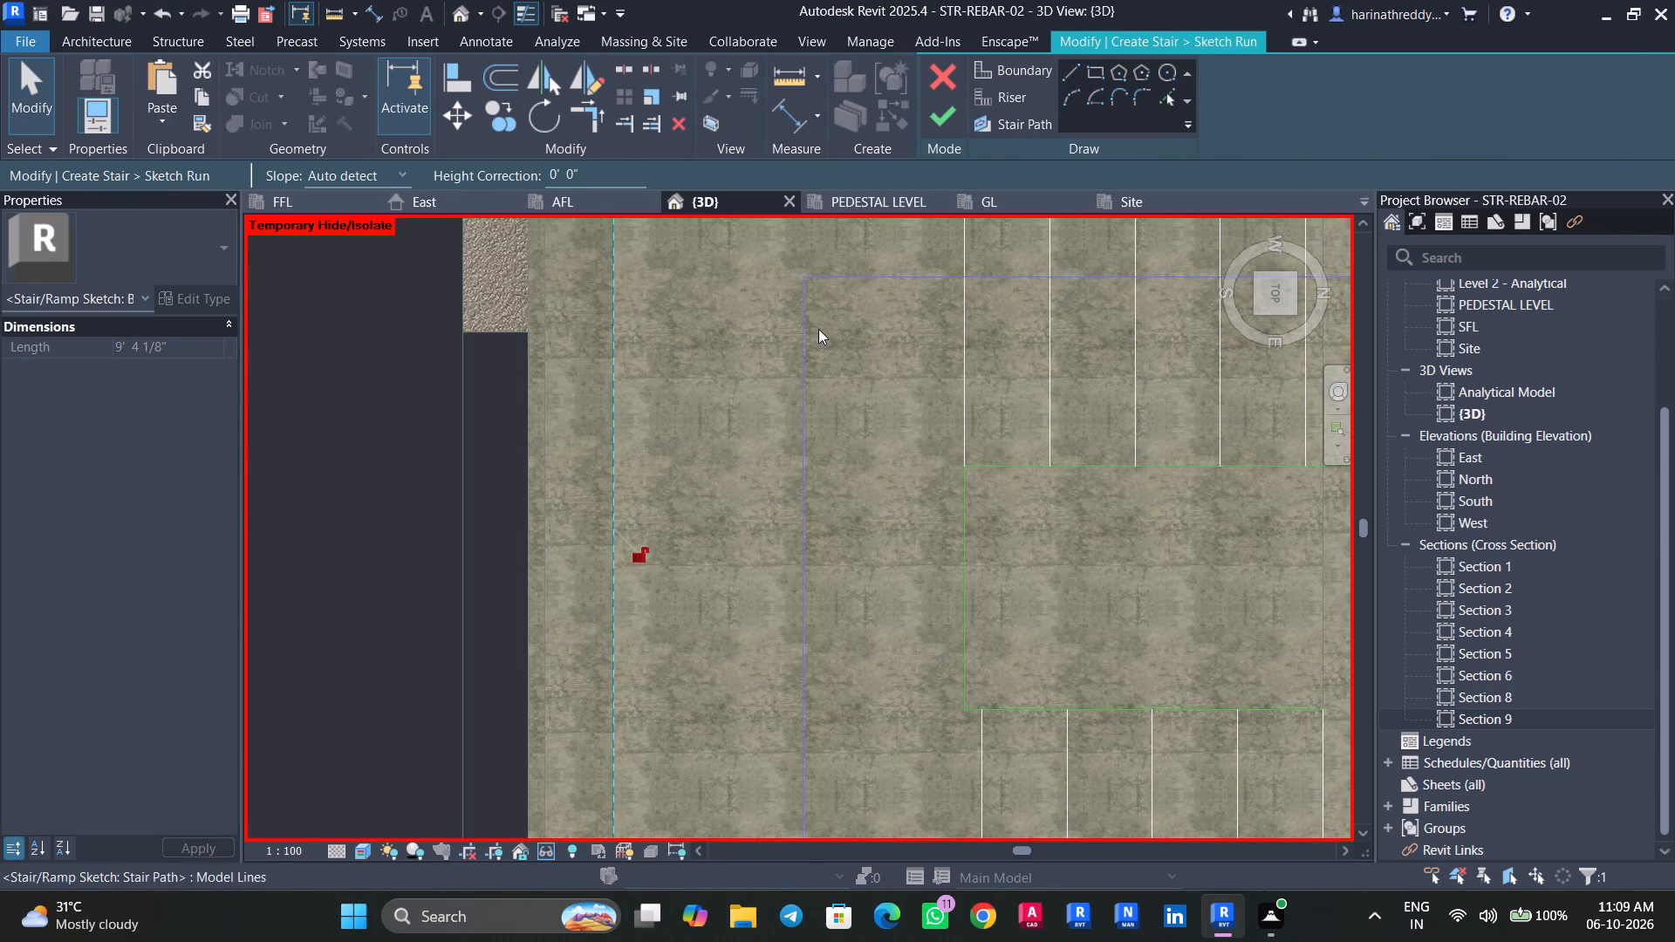
pyautogui.click(940, 120)
pyautogui.press('Escape')
pyautogui.press('Escape')
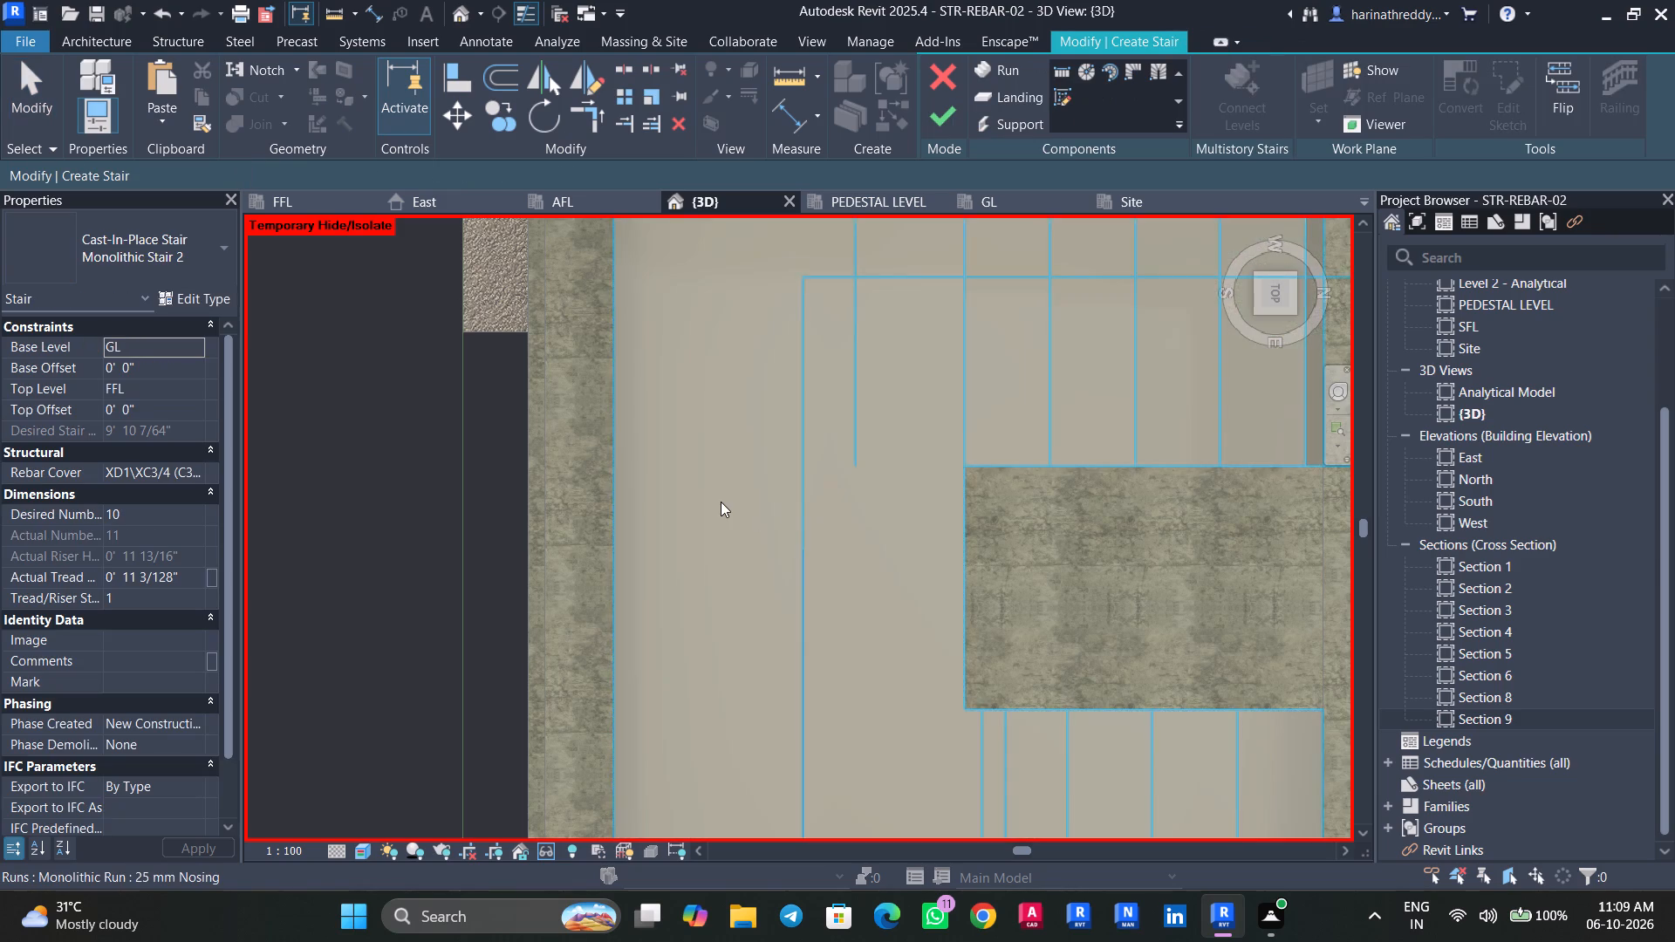
# Check the extended mid-landing in 3D and finish editing the stair.
pyautogui.scroll(-15, 721, 502)
pyautogui.keyDown('shift'); pyautogui.moveTo(721, 553); pyautogui.dragTo(1272, 208, button='middle'); pyautogui.keyUp('shift')
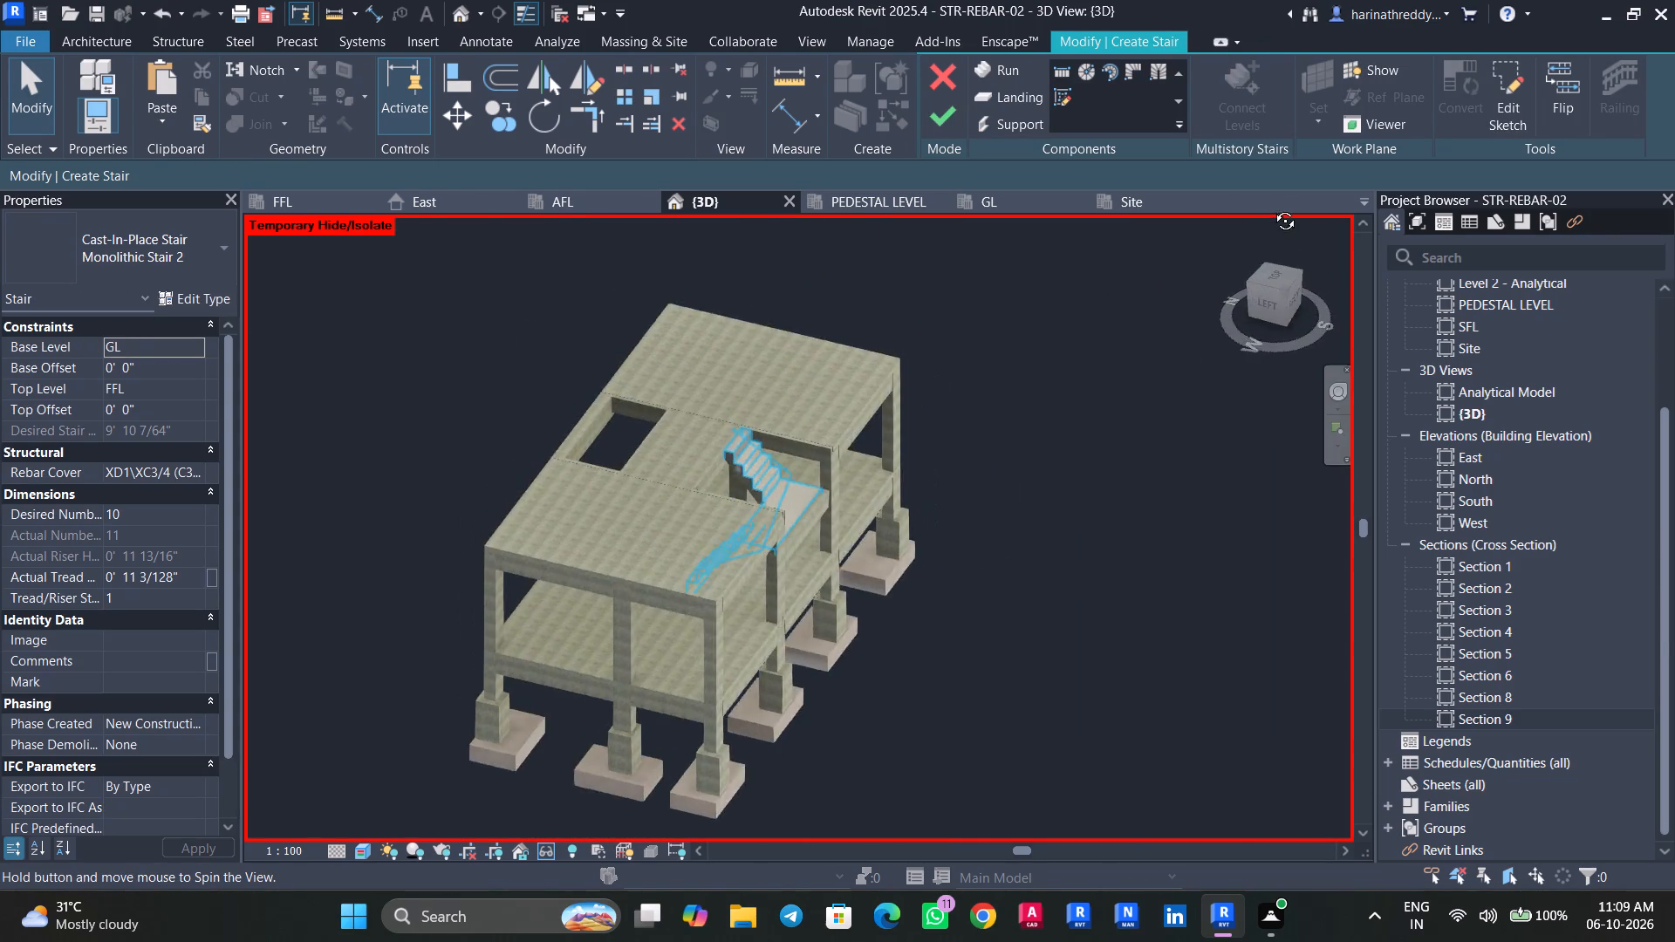
pyautogui.keyDown('shift'); pyautogui.moveTo(1272, 208); pyautogui.dragTo(924, 386, button='middle'); pyautogui.keyUp('shift')
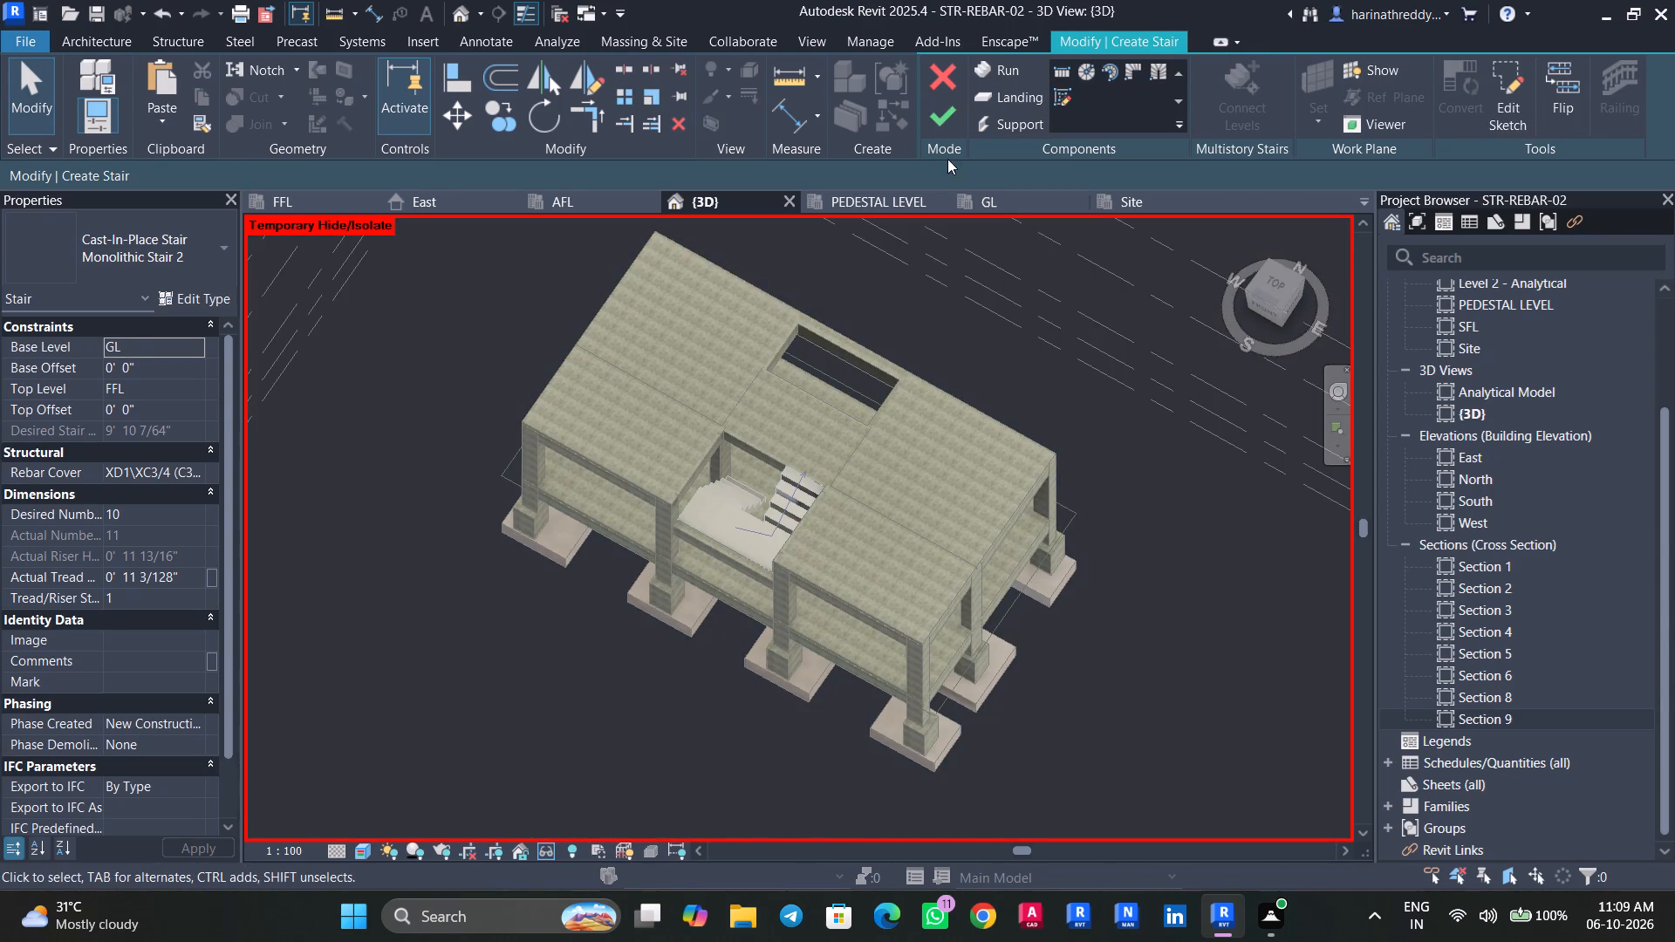
pyautogui.click(936, 138)
pyautogui.click(939, 123)
pyautogui.press('Escape')
pyautogui.press('Escape')
# Review the type properties of the monolithic stair and of its 25 mm Nosing run type.
pyautogui.click(728, 529)
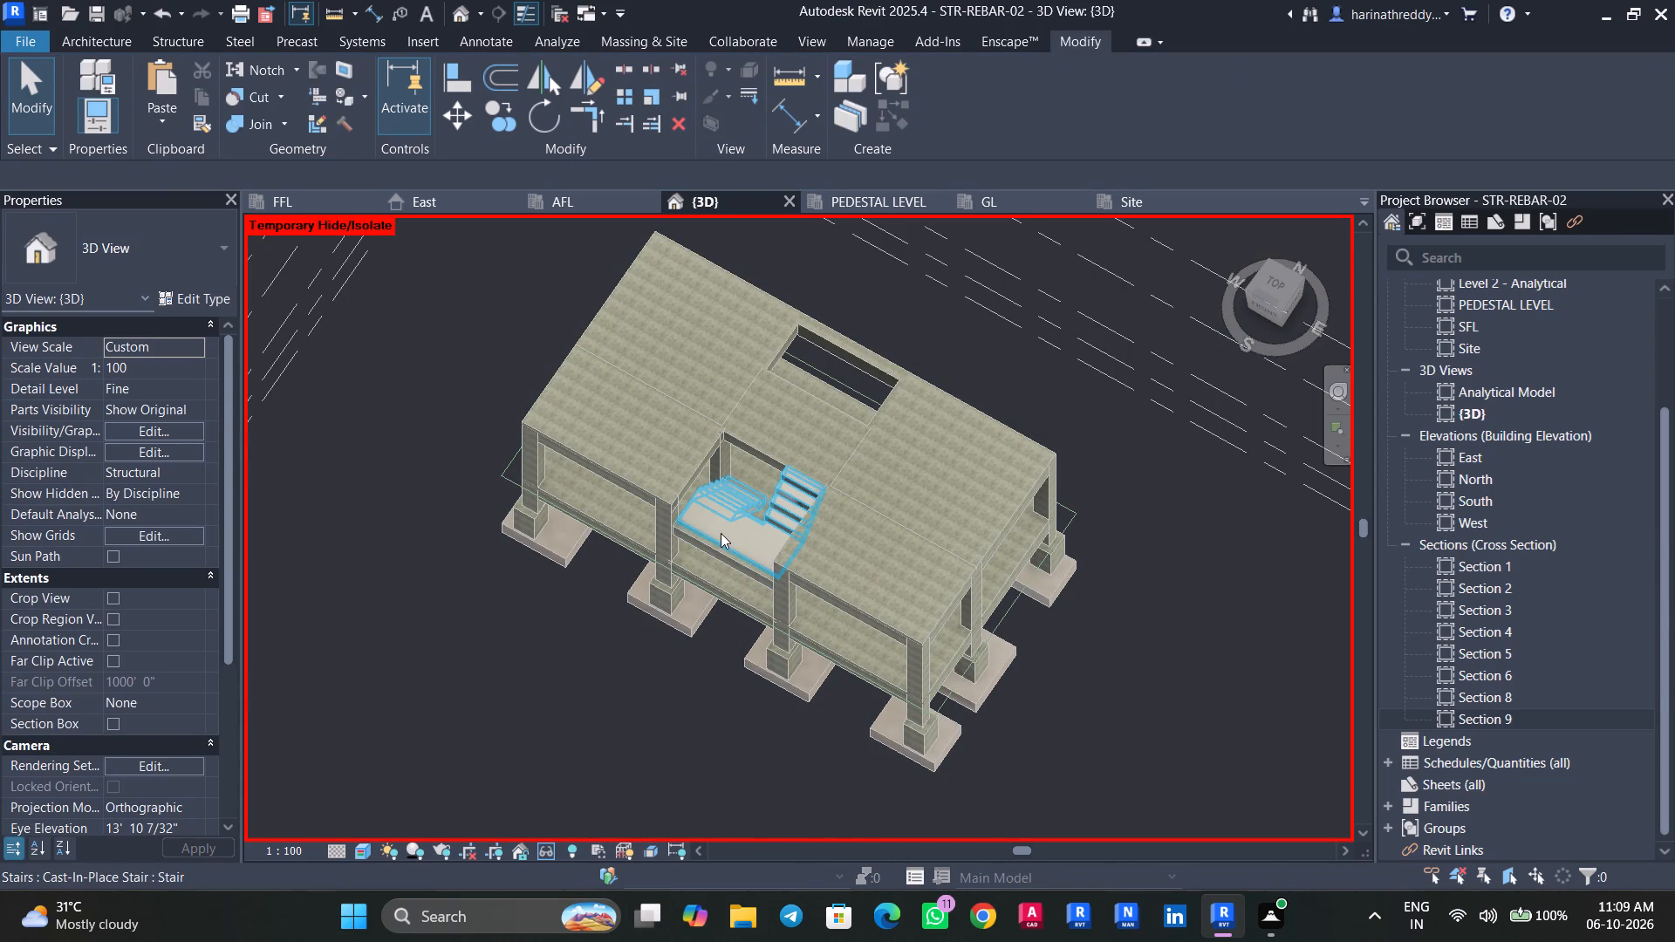
pyautogui.click(208, 301)
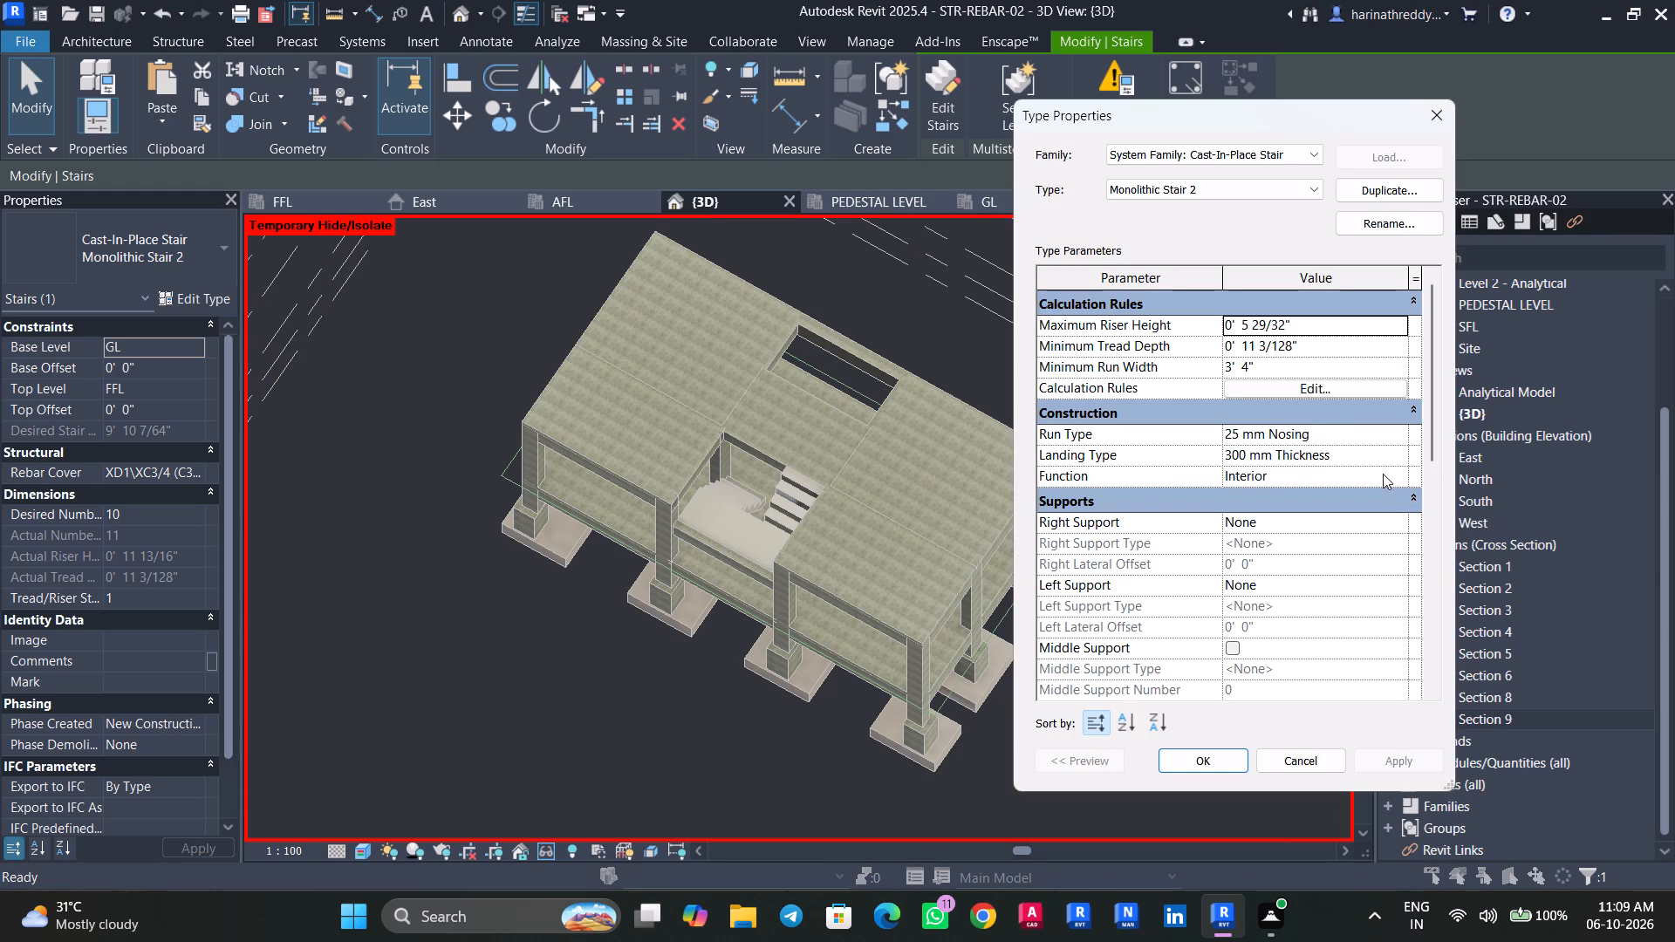
pyautogui.click(1405, 435)
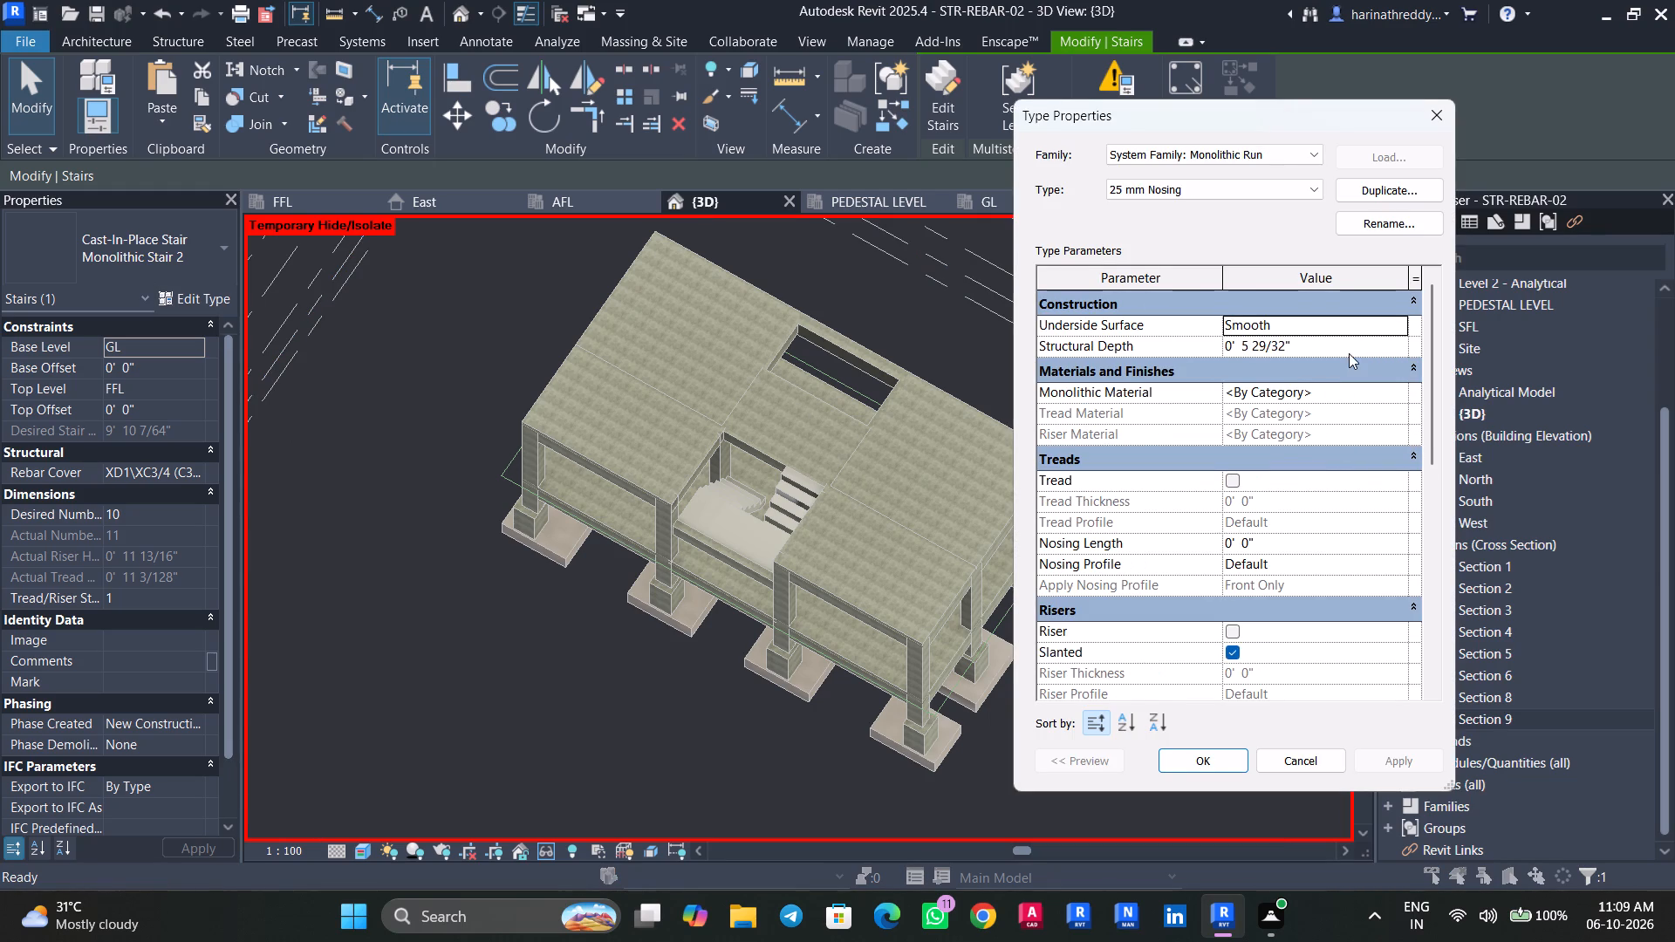
pyautogui.click(1214, 755)
pyautogui.click(1397, 768)
pyautogui.click(1187, 760)
pyautogui.press('Escape')
pyautogui.press('Escape')
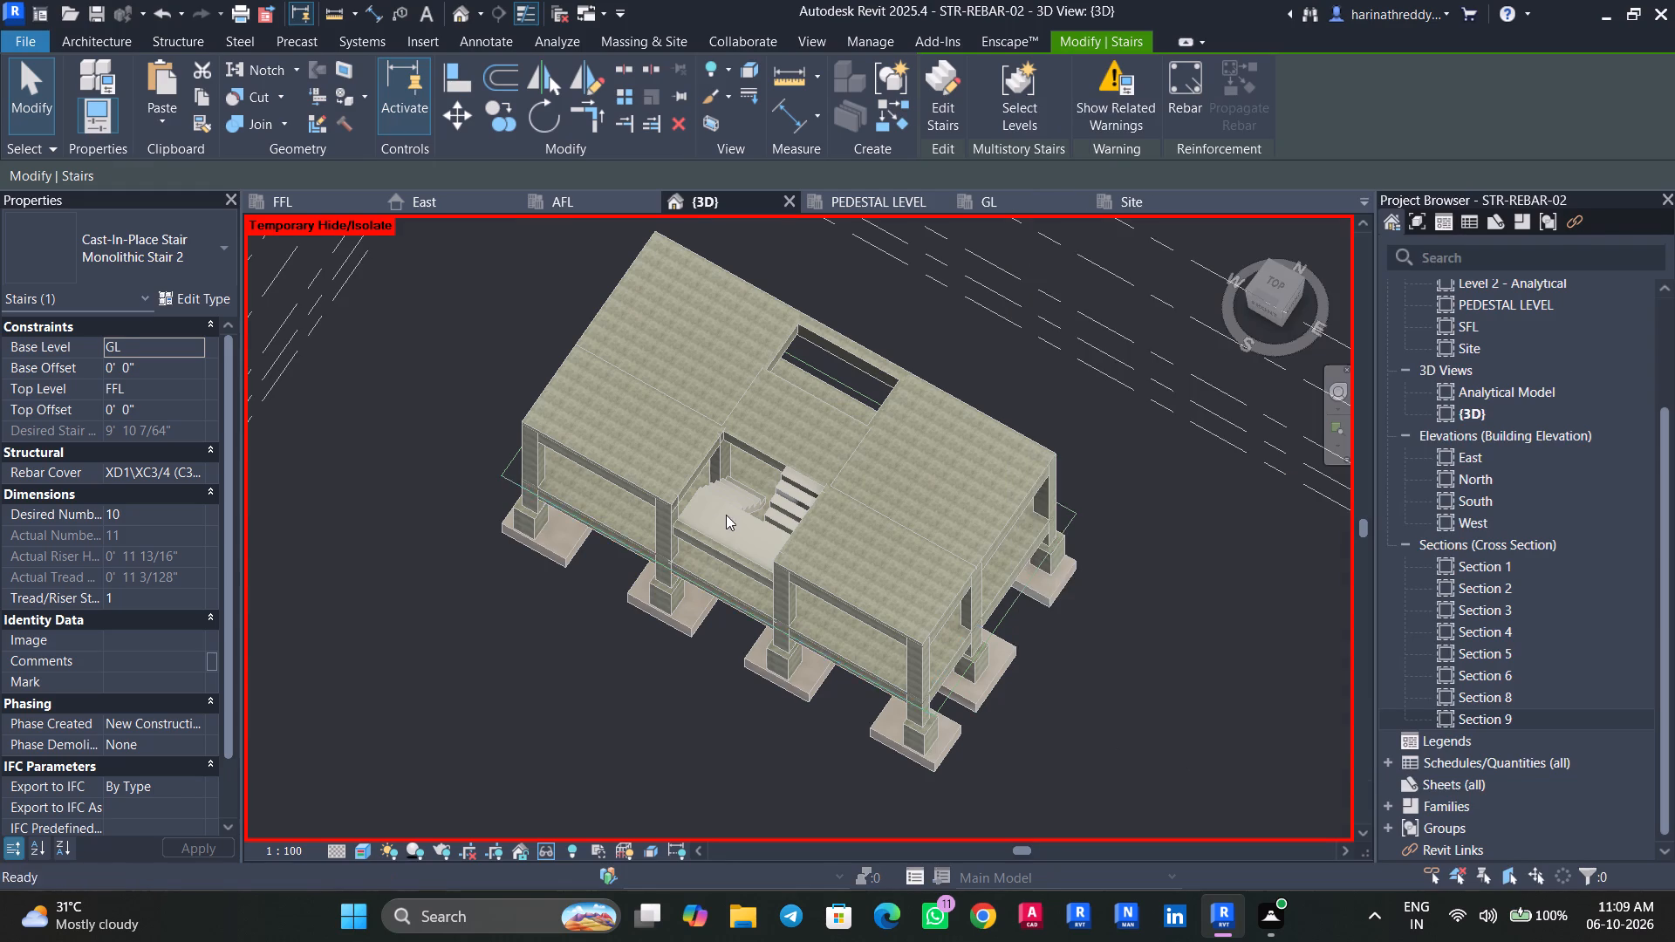
# Examine the stair flights, the mid-landing and its supporting beam from several angles in the 3D view.
pyautogui.scroll(8, 726, 515)
pyautogui.keyDown('shift'); pyautogui.moveTo(769, 547); pyautogui.dragTo(1022, 348, button='middle'); pyautogui.keyUp('shift')
pyautogui.scroll(2, 881, 430)
pyautogui.scroll(-1, 881, 430)
pyautogui.scroll(3, 881, 430)
pyautogui.keyDown('shift'); pyautogui.moveTo(852, 498); pyautogui.dragTo(920, 449, button='middle'); pyautogui.keyUp('shift')
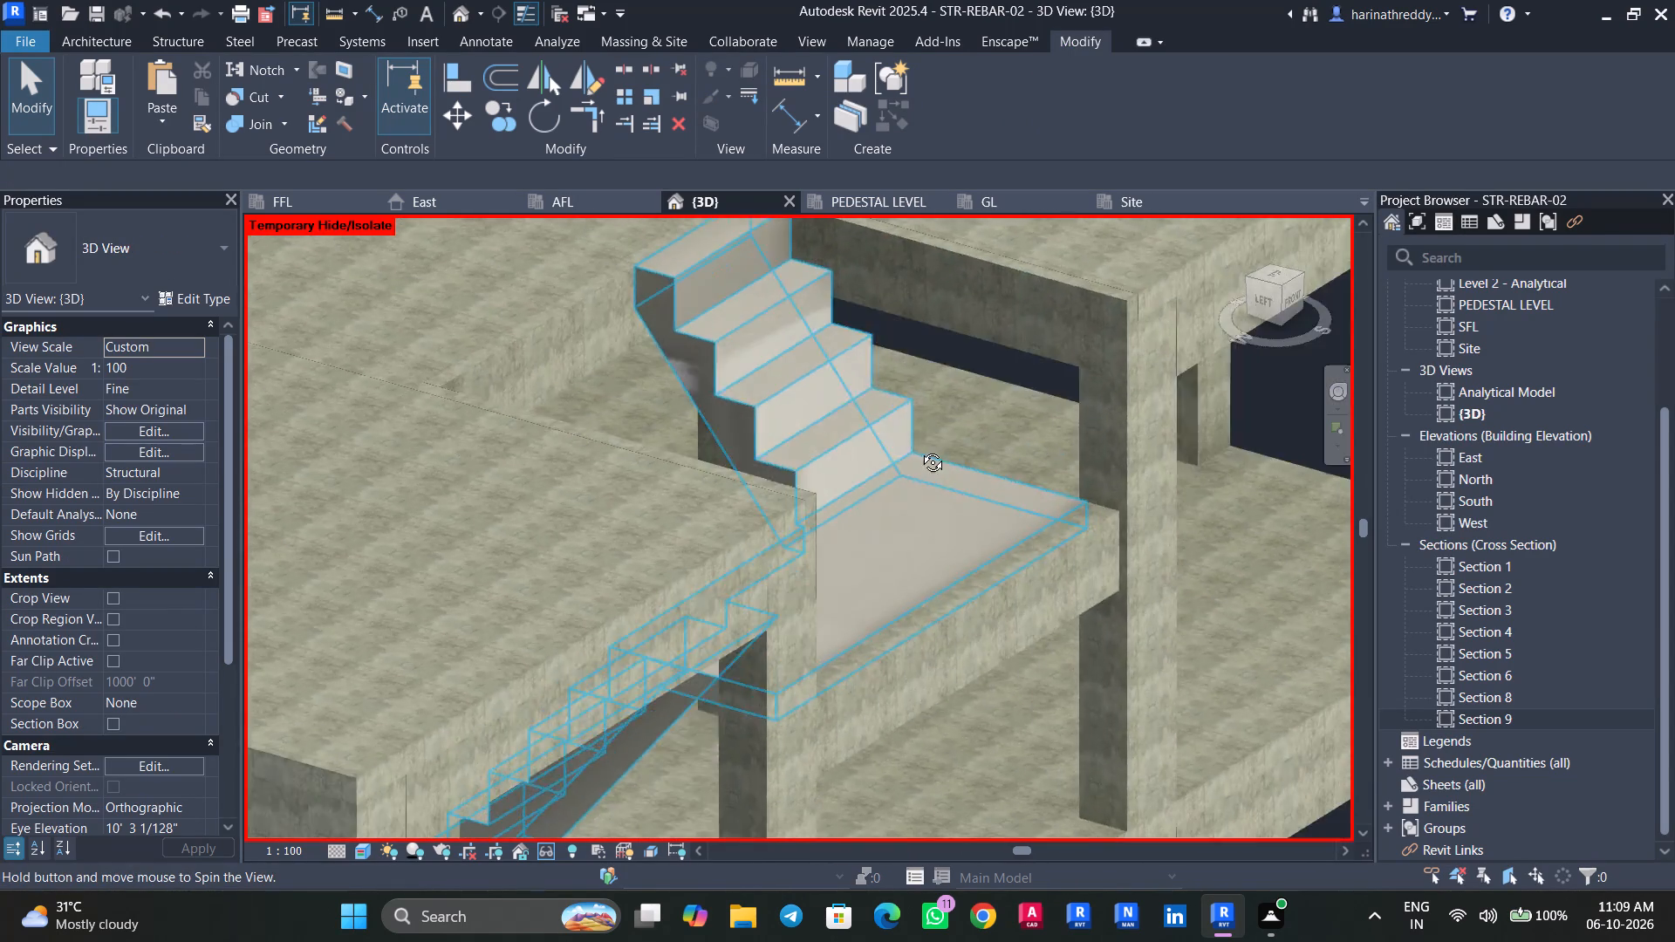
pyautogui.keyDown('shift'); pyautogui.moveTo(920, 449); pyautogui.dragTo(888, 324, button='middle'); pyautogui.keyUp('shift')
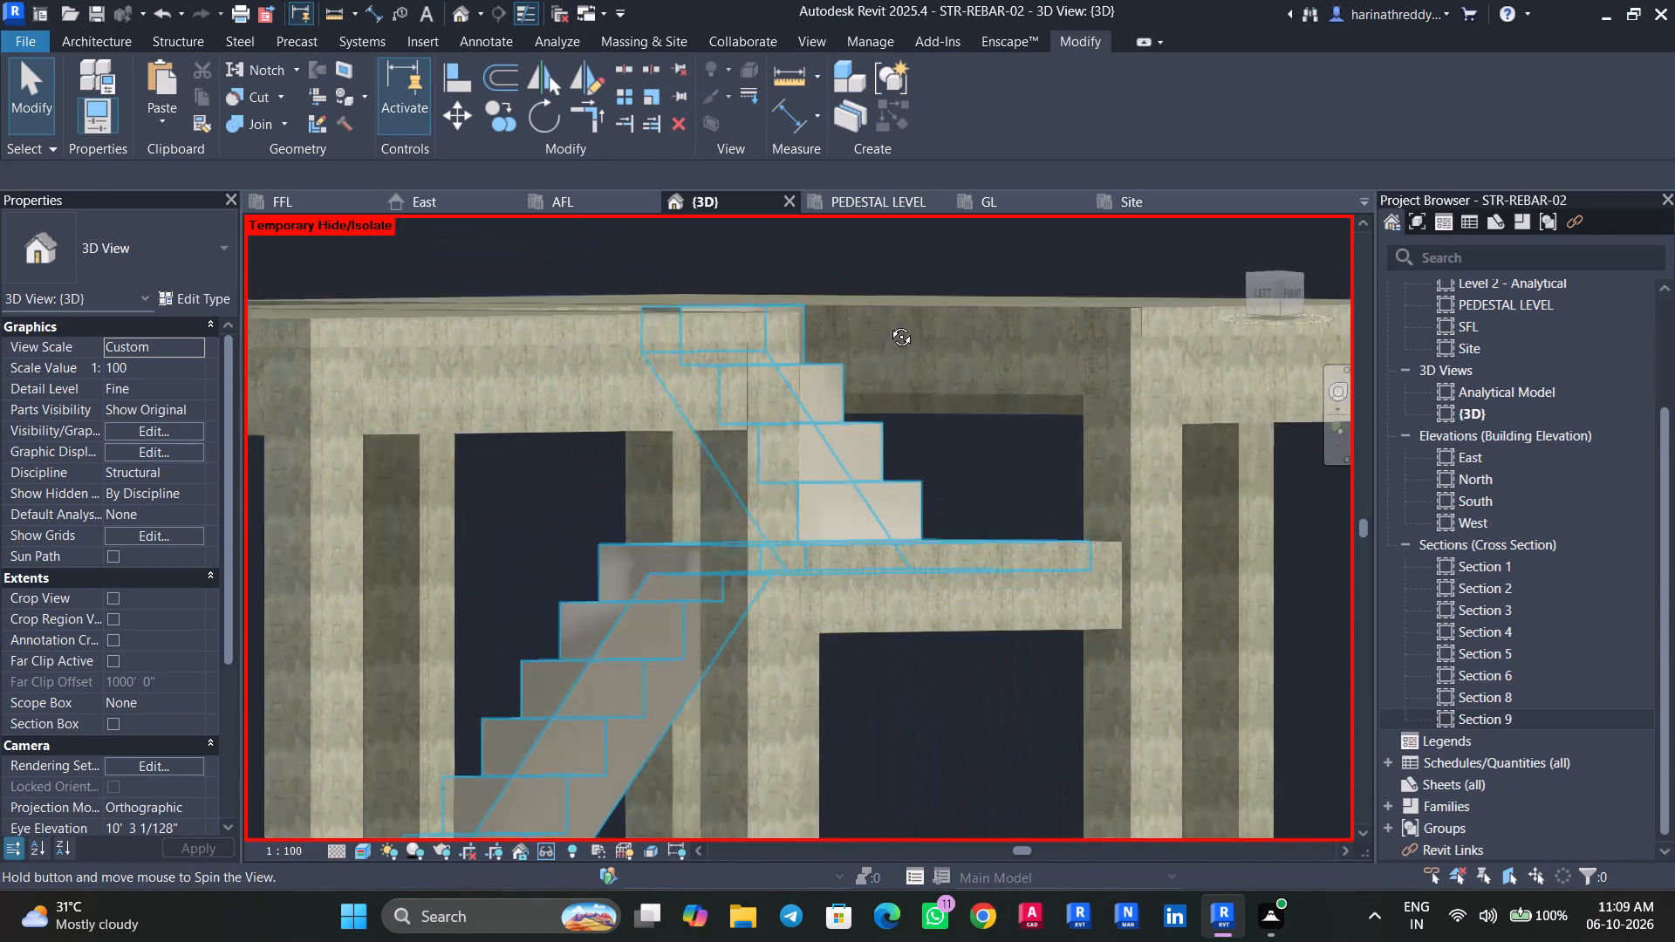
pyautogui.keyDown('shift'); pyautogui.moveTo(888, 324); pyautogui.dragTo(1015, 294, button='middle'); pyautogui.keyUp('shift')
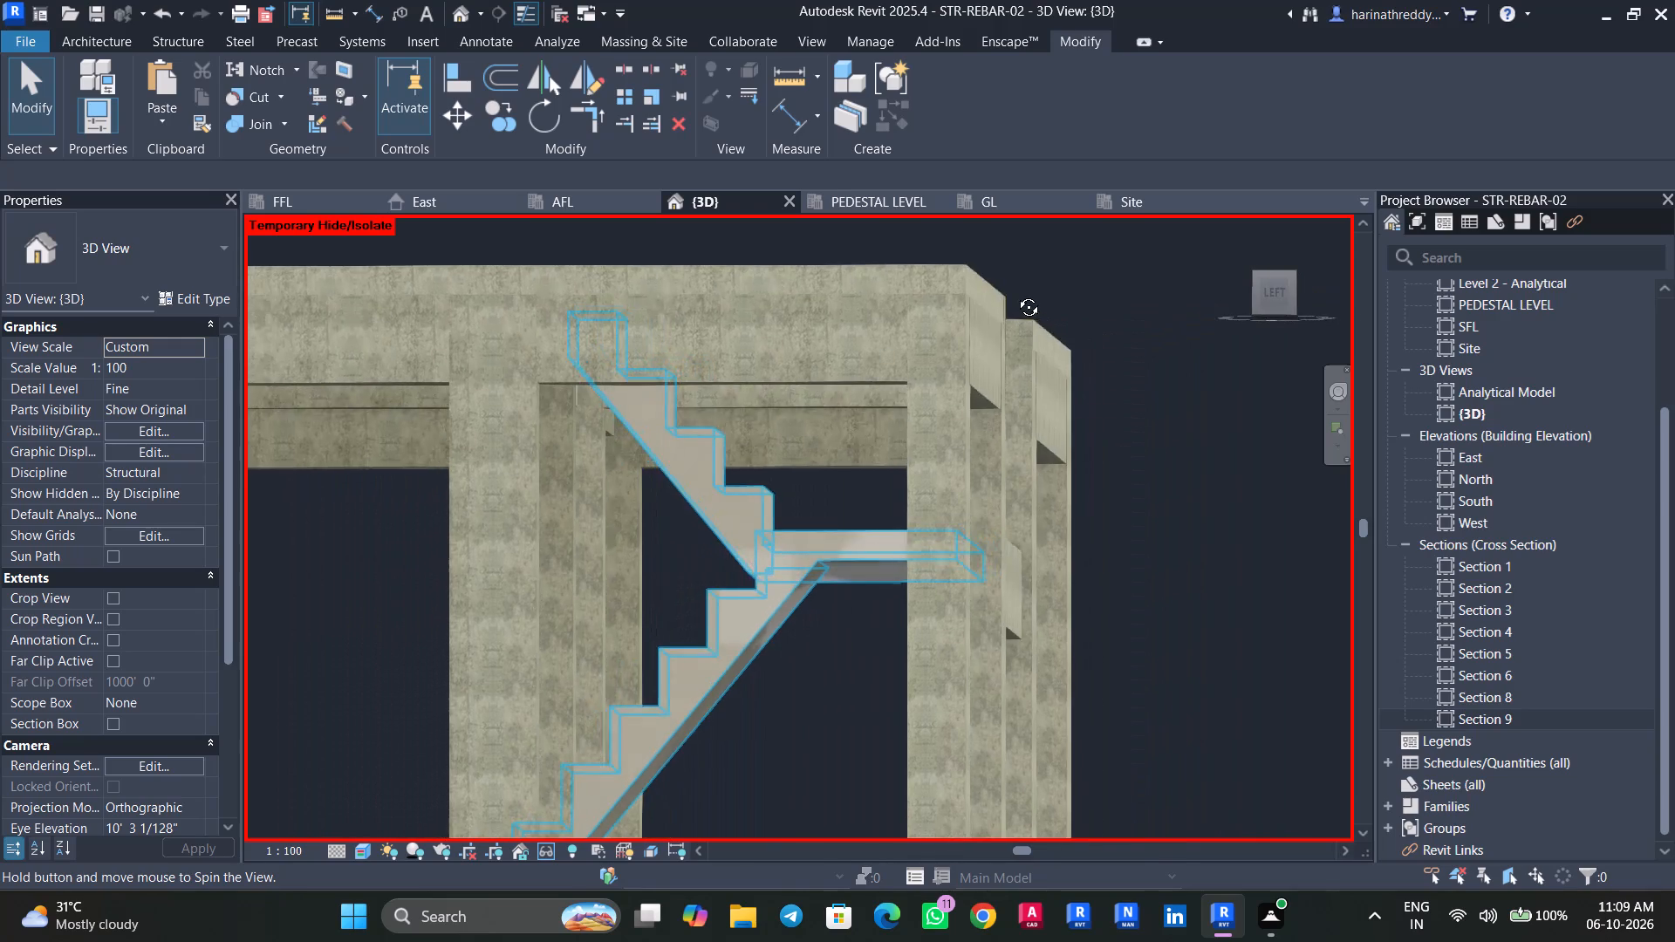
pyautogui.keyDown('shift'); pyautogui.moveTo(1015, 294); pyautogui.dragTo(954, 389, button='middle'); pyautogui.keyUp('shift')
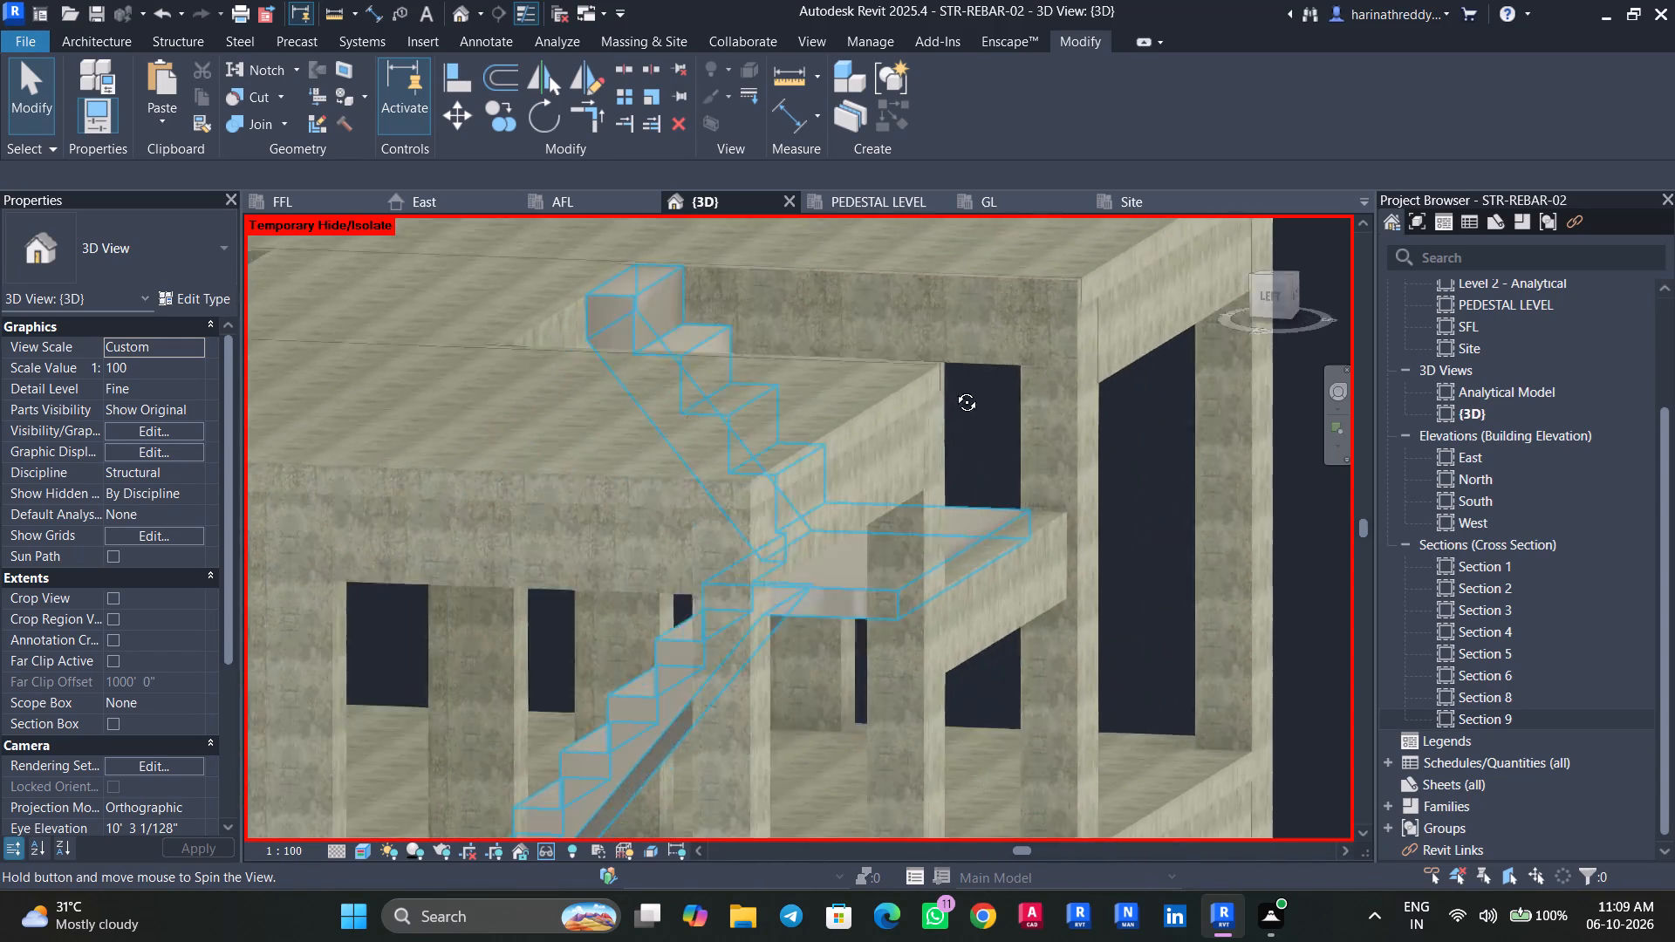
pyautogui.keyDown('shift'); pyautogui.moveTo(954, 389); pyautogui.dragTo(557, 442, button='middle'); pyautogui.keyUp('shift')
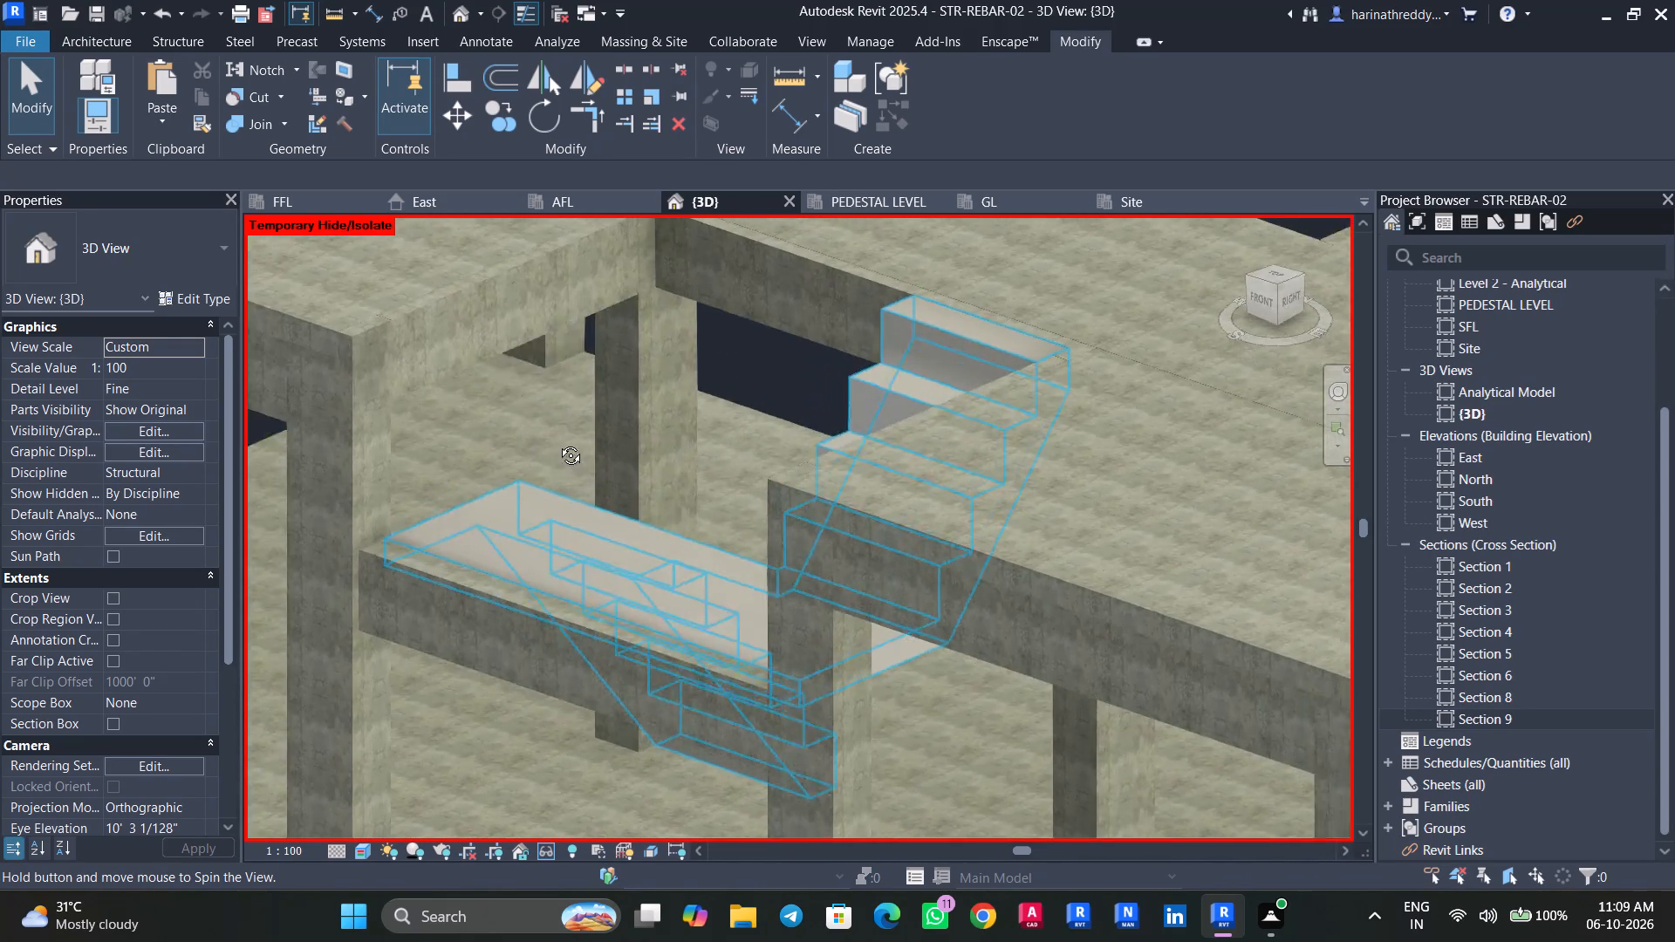
pyautogui.keyDown('shift'); pyautogui.moveTo(557, 442); pyautogui.dragTo(439, 525, button='middle'); pyautogui.keyUp('shift')
pyautogui.scroll(3, 496, 500)
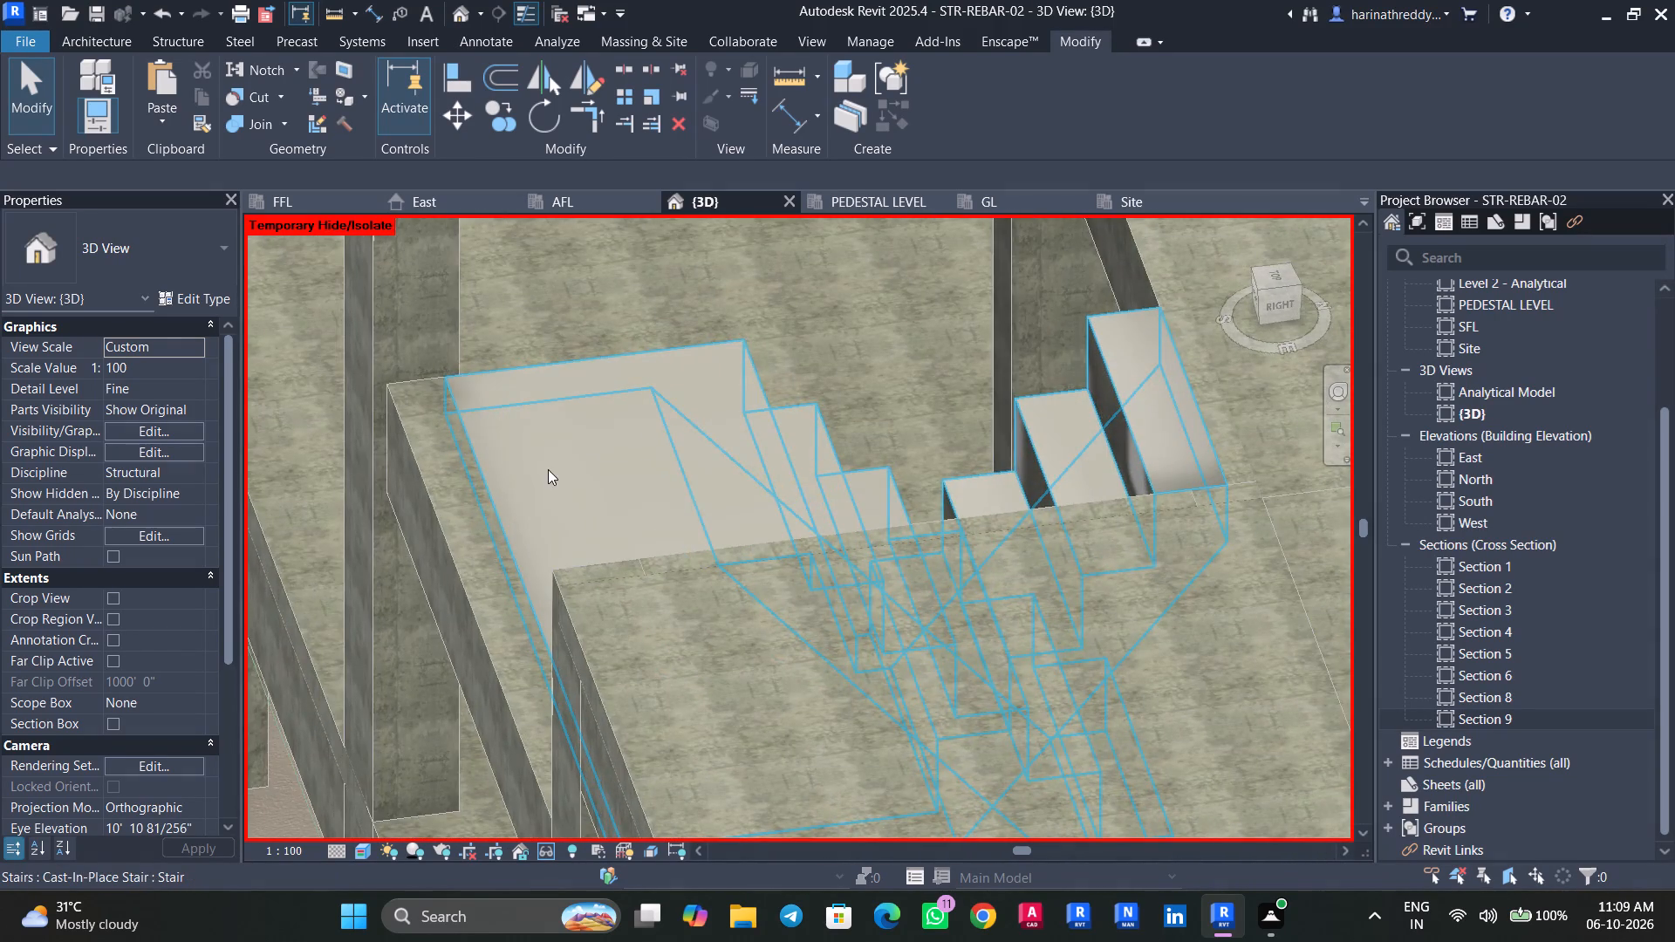
pyautogui.keyDown('shift'); pyautogui.moveTo(552, 473); pyautogui.dragTo(923, 410, button='middle'); pyautogui.keyUp('shift')
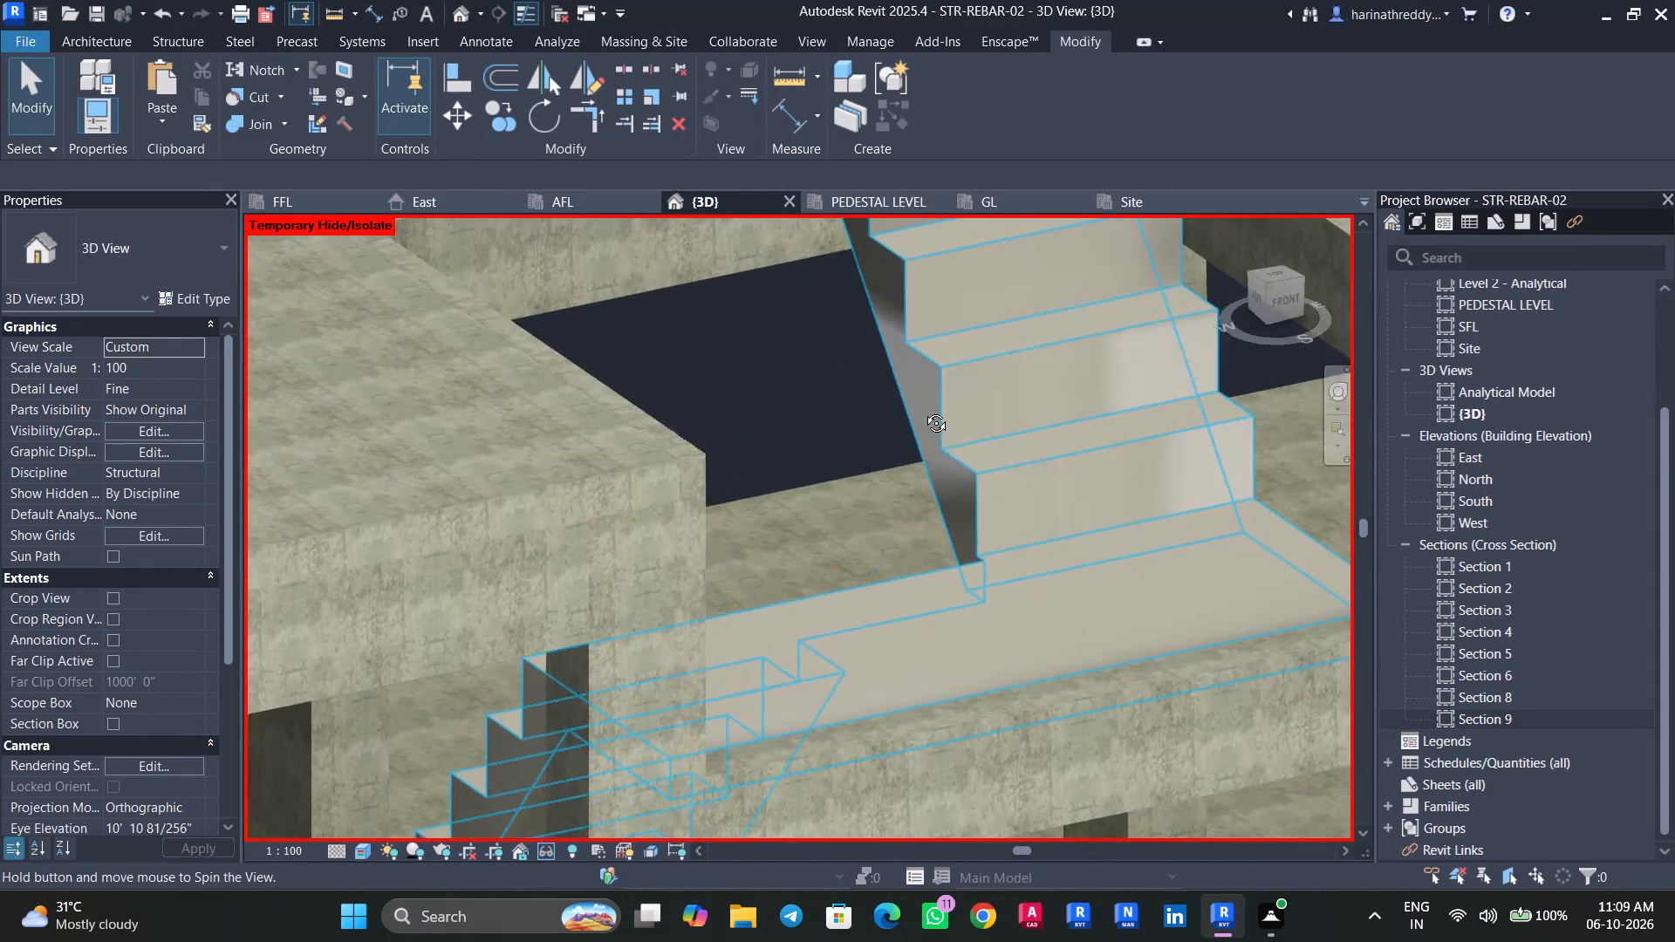
pyautogui.keyDown('shift'); pyautogui.moveTo(923, 410); pyautogui.dragTo(857, 722, button='middle'); pyautogui.keyUp('shift')
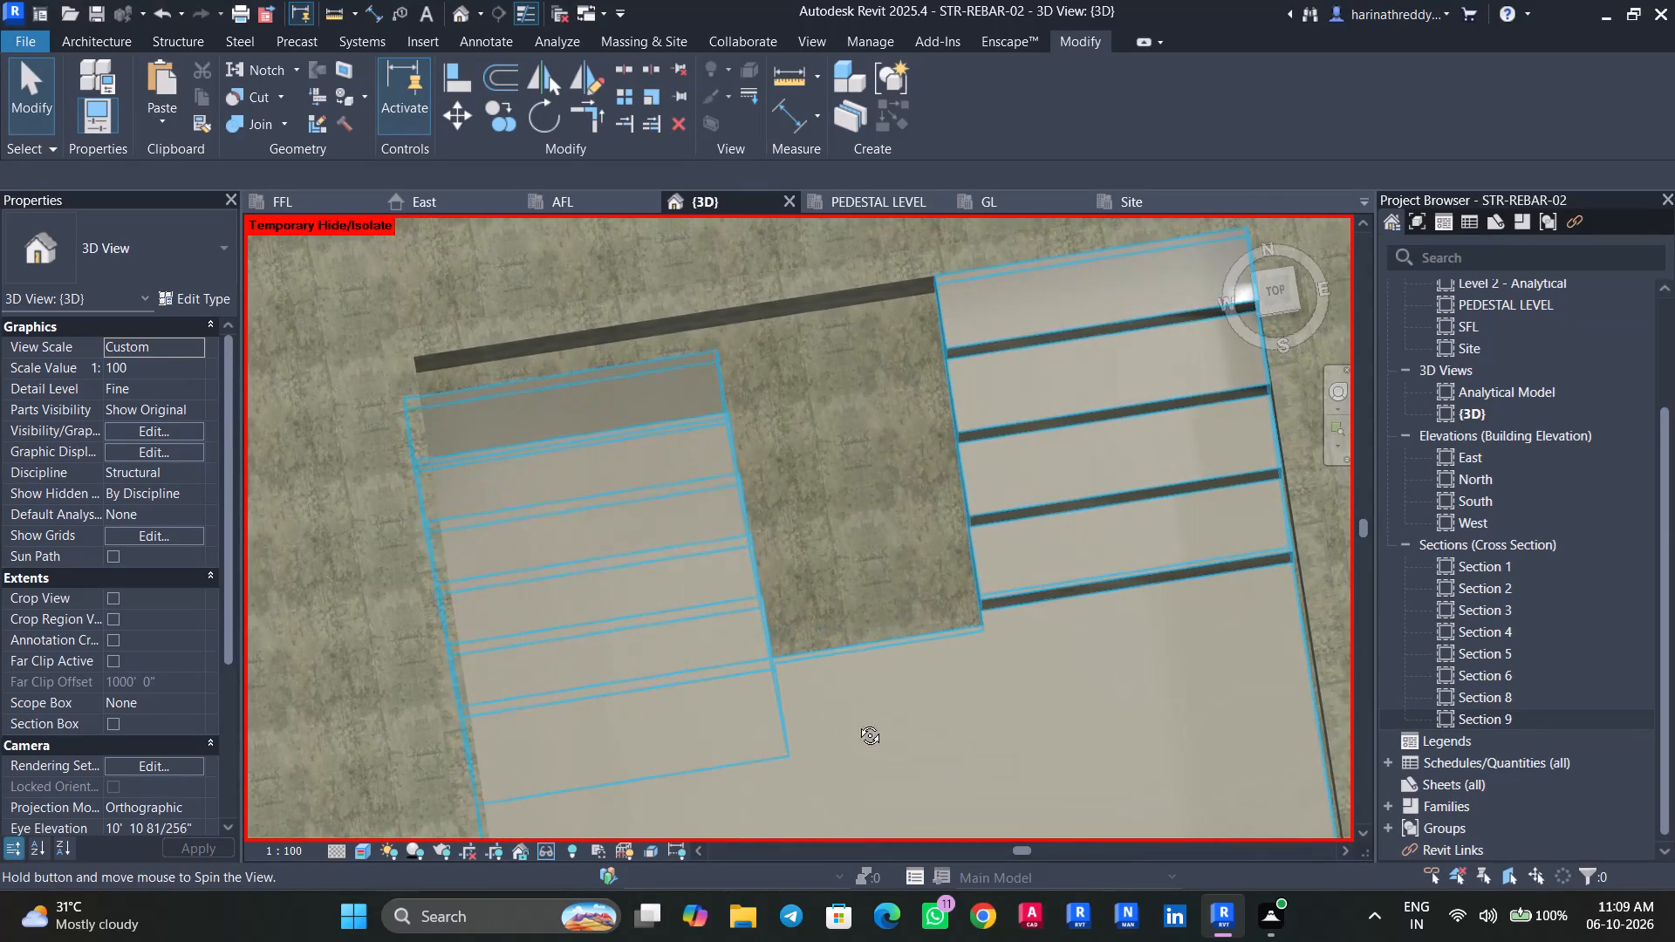
pyautogui.keyDown('shift'); pyautogui.moveTo(857, 722); pyautogui.dragTo(899, 374, button='middle'); pyautogui.keyUp('shift')
pyautogui.scroll(-1, 898, 375)
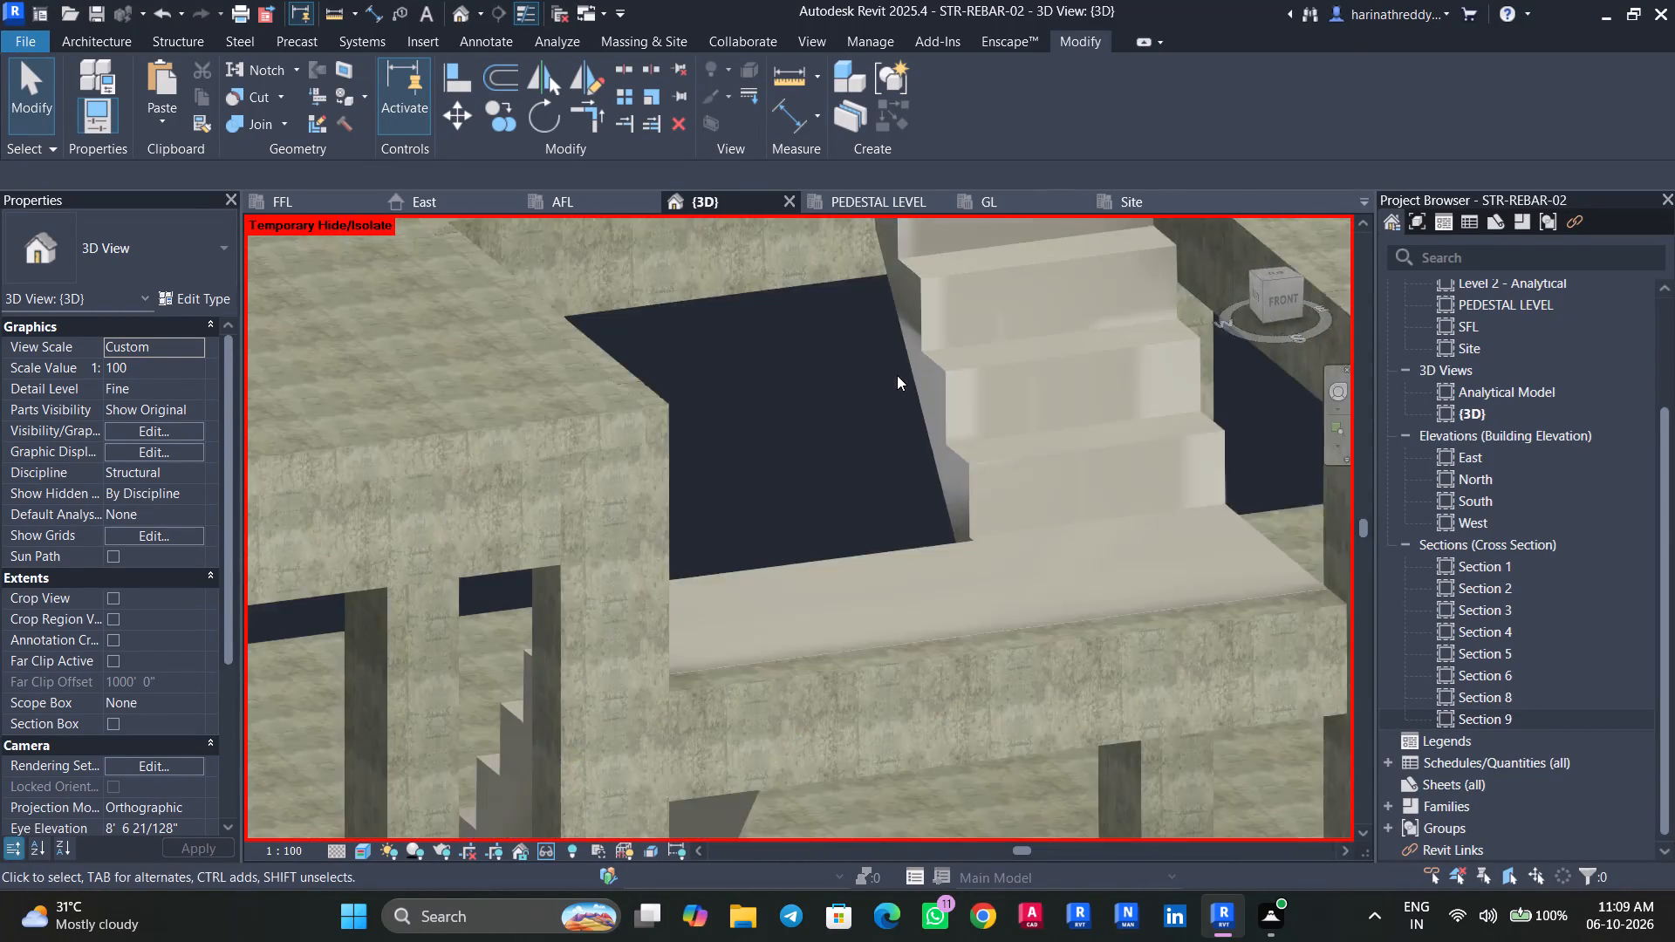
pyautogui.scroll(-3, 897, 375)
pyautogui.scroll(1, 893, 375)
pyautogui.scroll(-5, 892, 375)
pyautogui.click(948, 434)
pyautogui.press('Escape')
pyautogui.press('Escape')
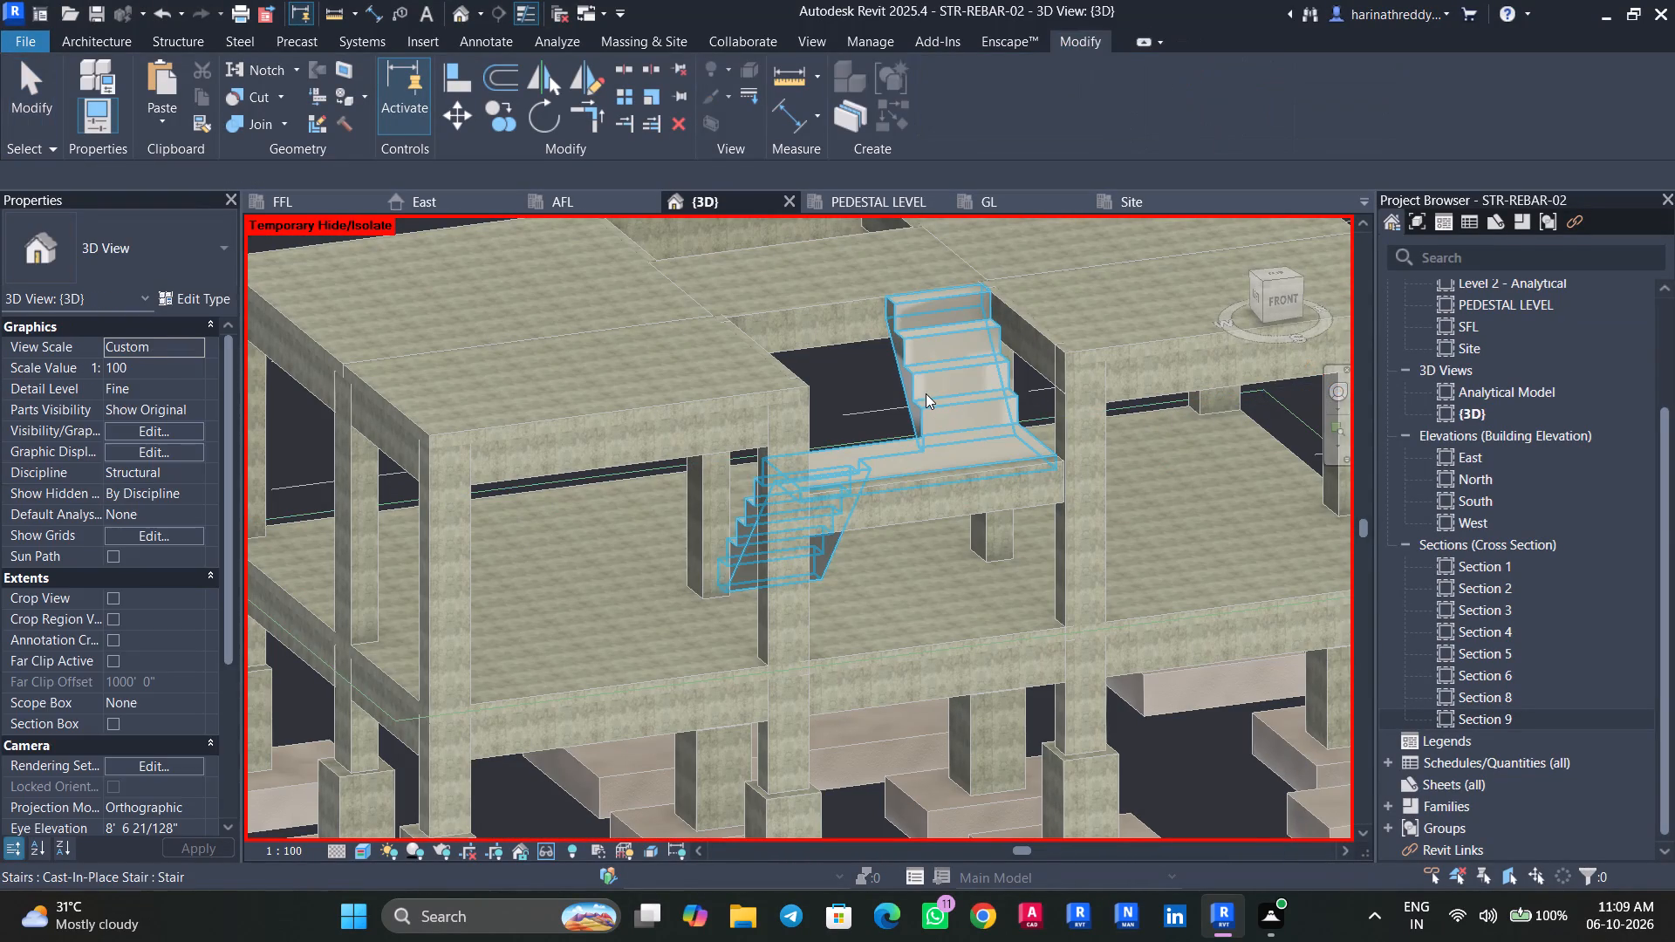
pyautogui.click(926, 393)
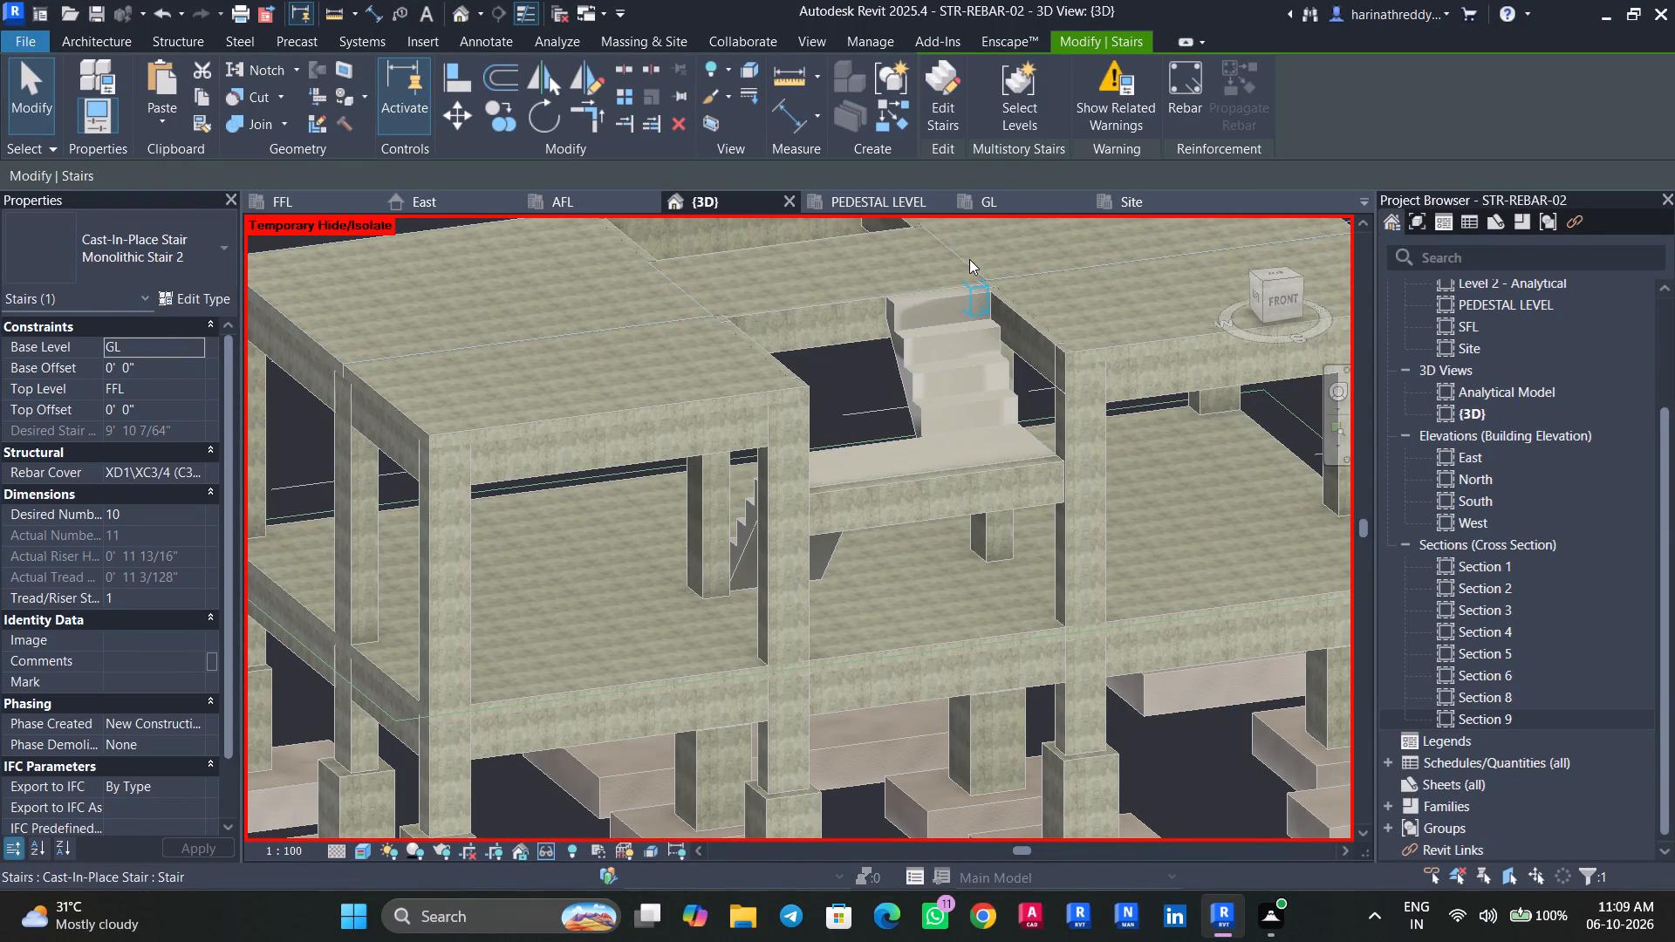
pyautogui.press('Escape')
pyautogui.press('Escape')
# Create a section box around the stair in the 3D view and inspect the cropped stair bay.
pyautogui.click(940, 411)
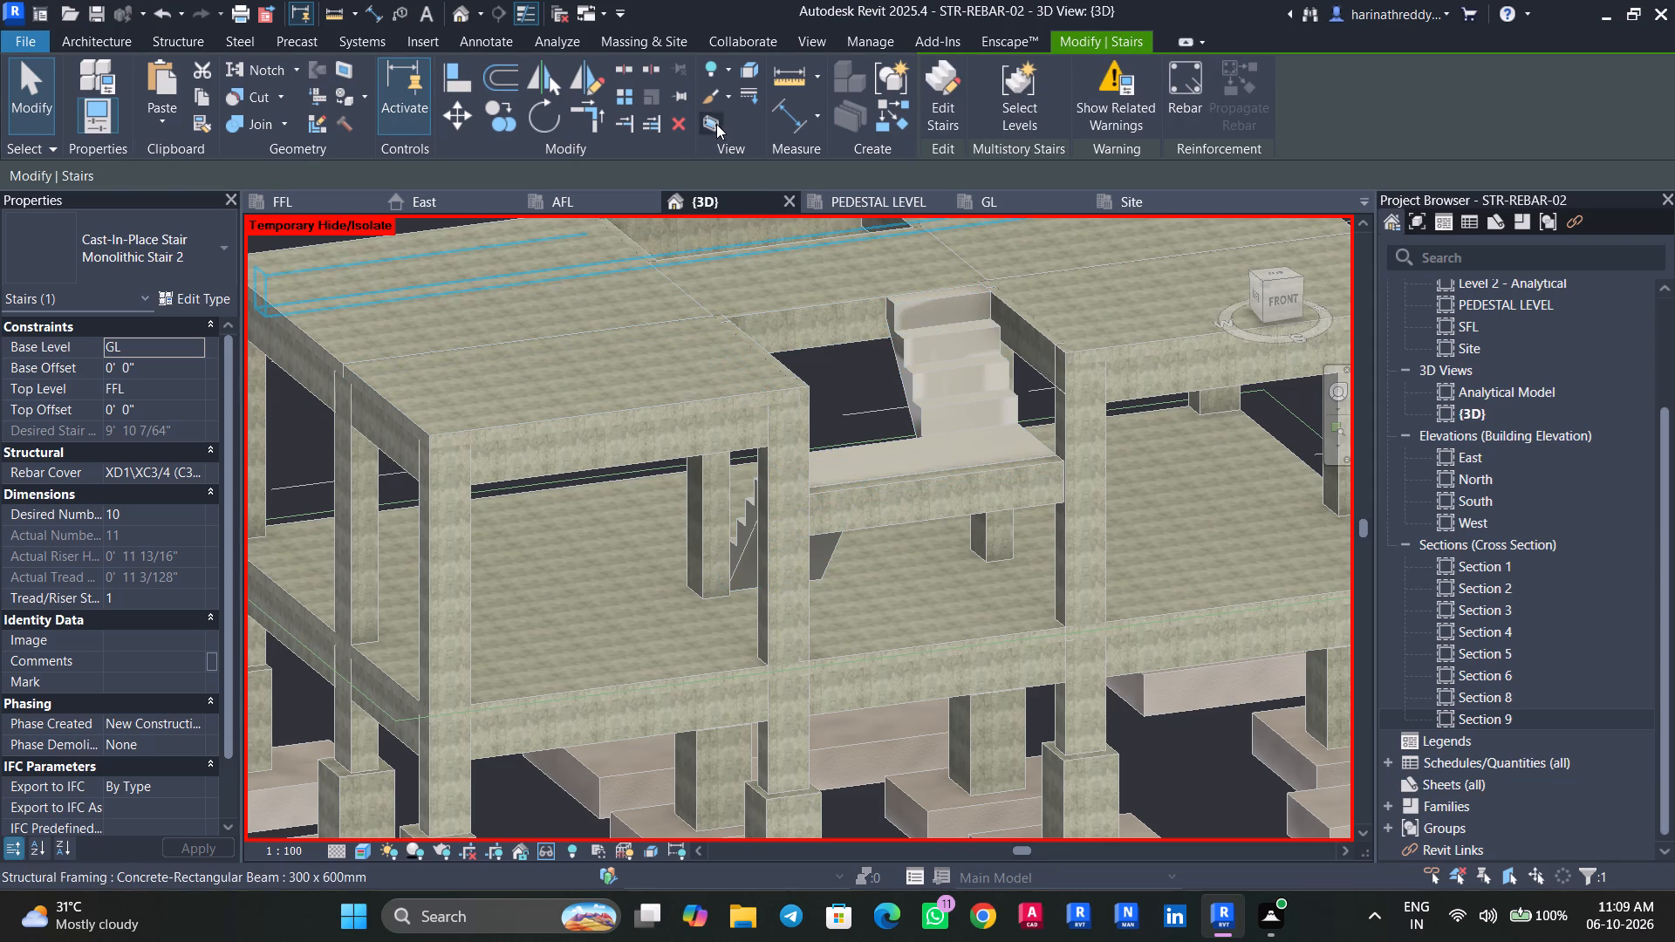
pyautogui.click(716, 124)
pyautogui.keyDown('shift'); pyautogui.moveTo(1049, 584); pyautogui.dragTo(1255, 591, button='middle'); pyautogui.keyUp('shift')
pyautogui.press('Escape')
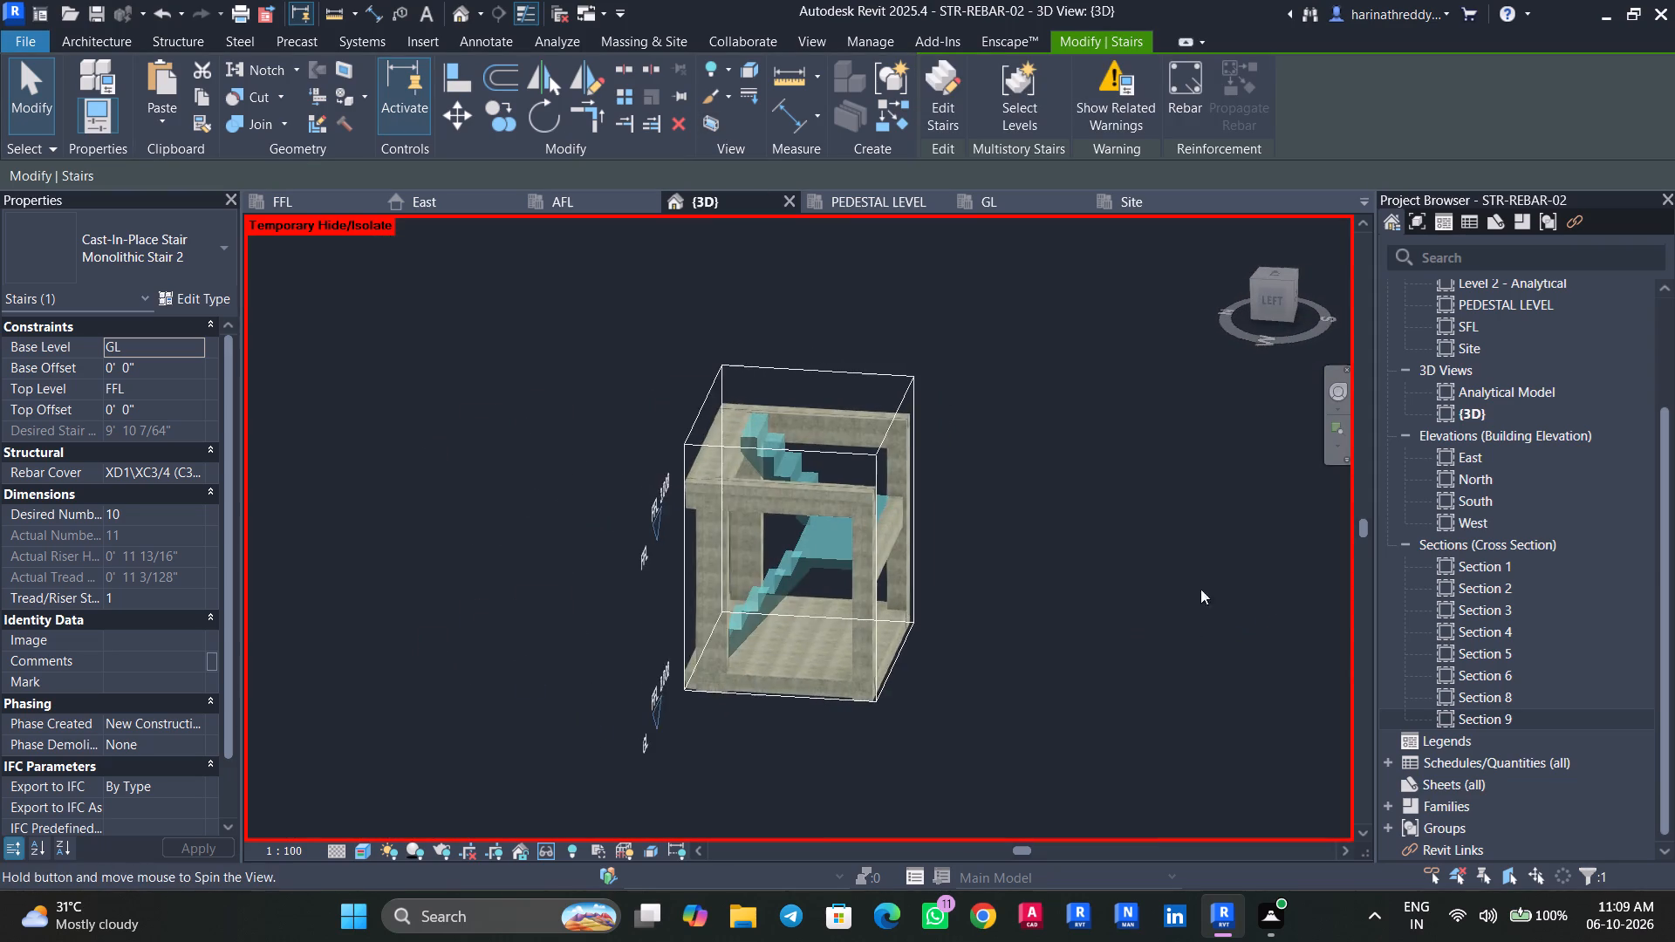
pyautogui.press('Escape')
pyautogui.scroll(3, 713, 637)
pyautogui.press('Escape')
pyautogui.moveTo(834, 660); pyautogui.dragTo(895, 641, button='middle')
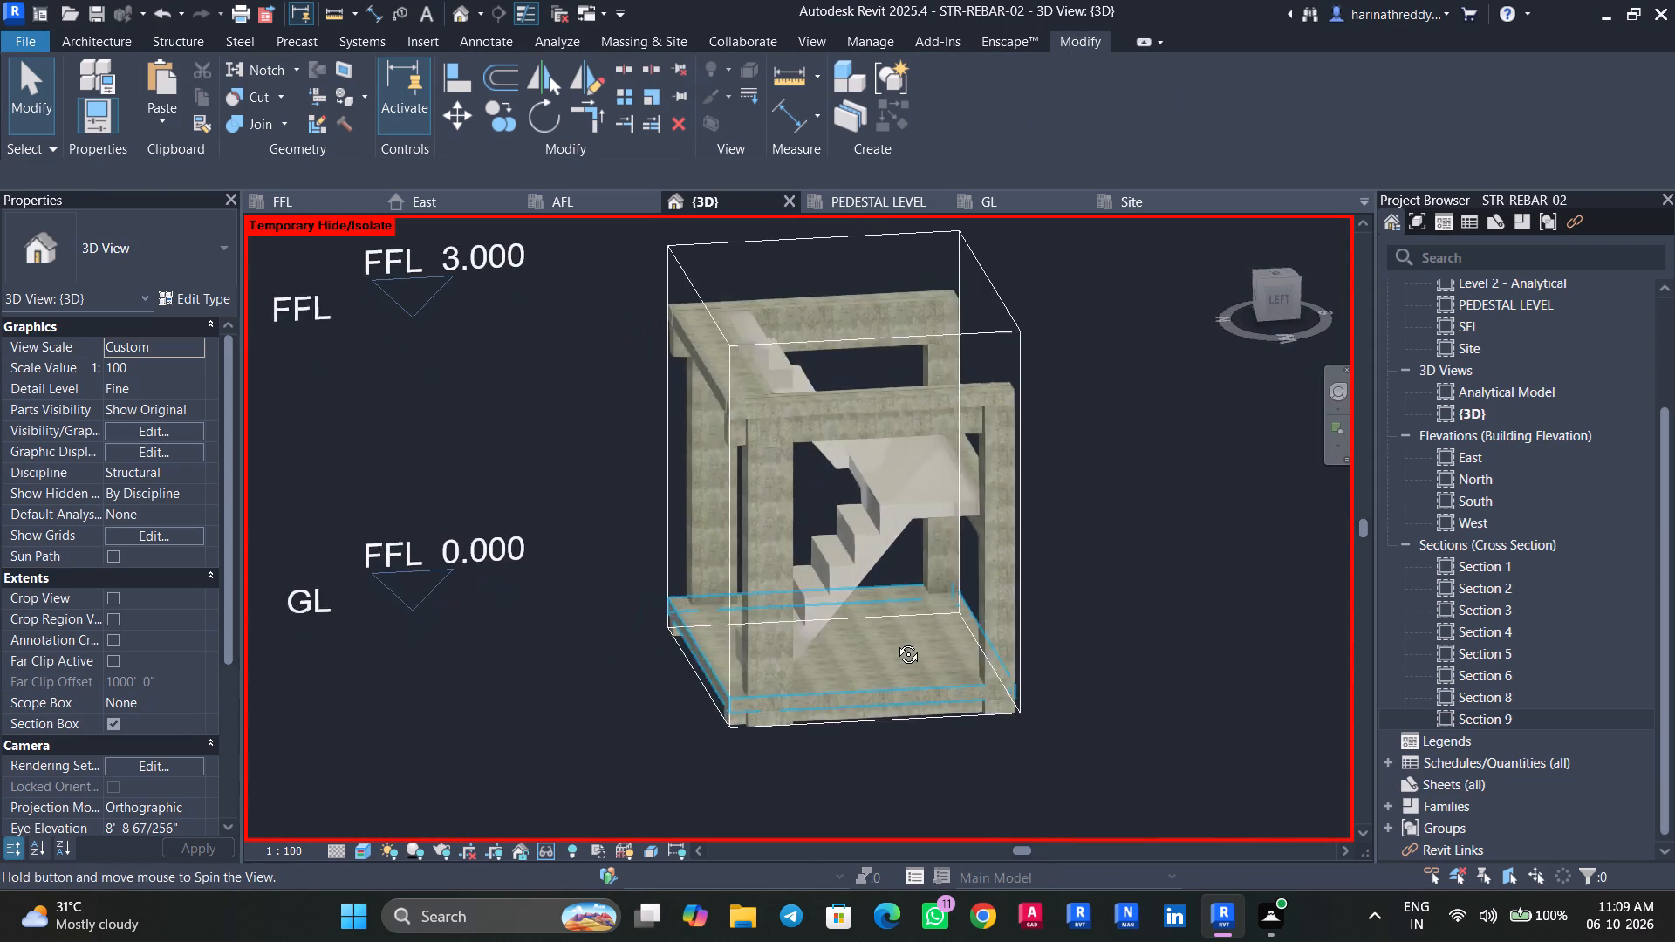
pyautogui.moveTo(895, 641); pyautogui.dragTo(877, 618, button='middle')
pyautogui.press('Escape')
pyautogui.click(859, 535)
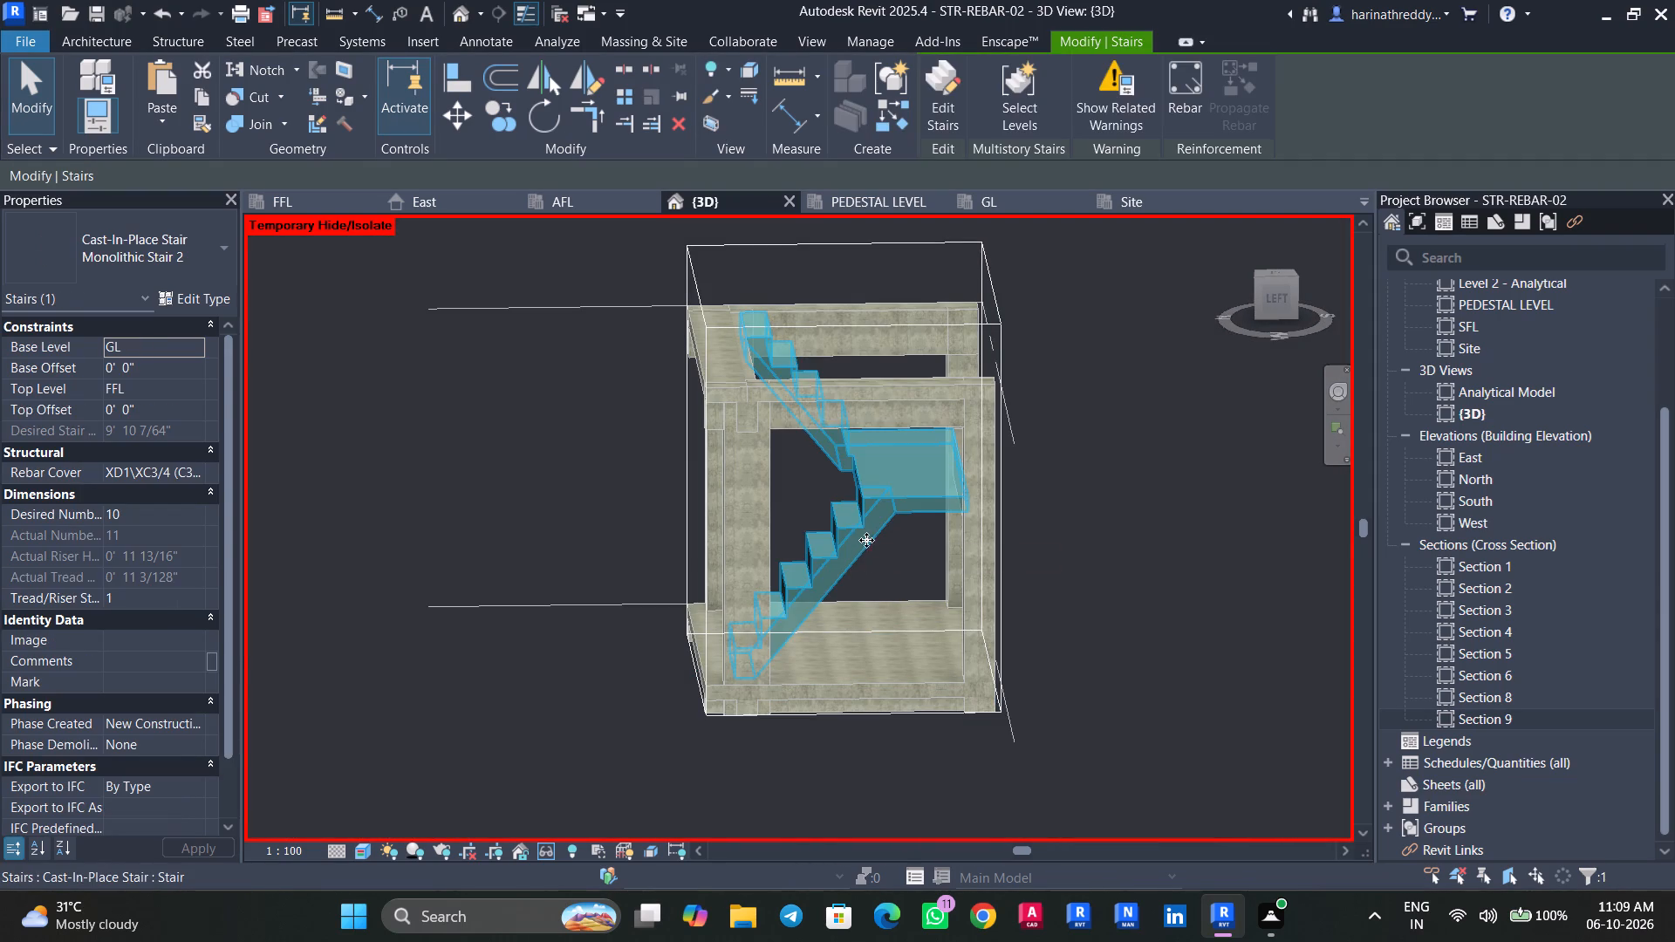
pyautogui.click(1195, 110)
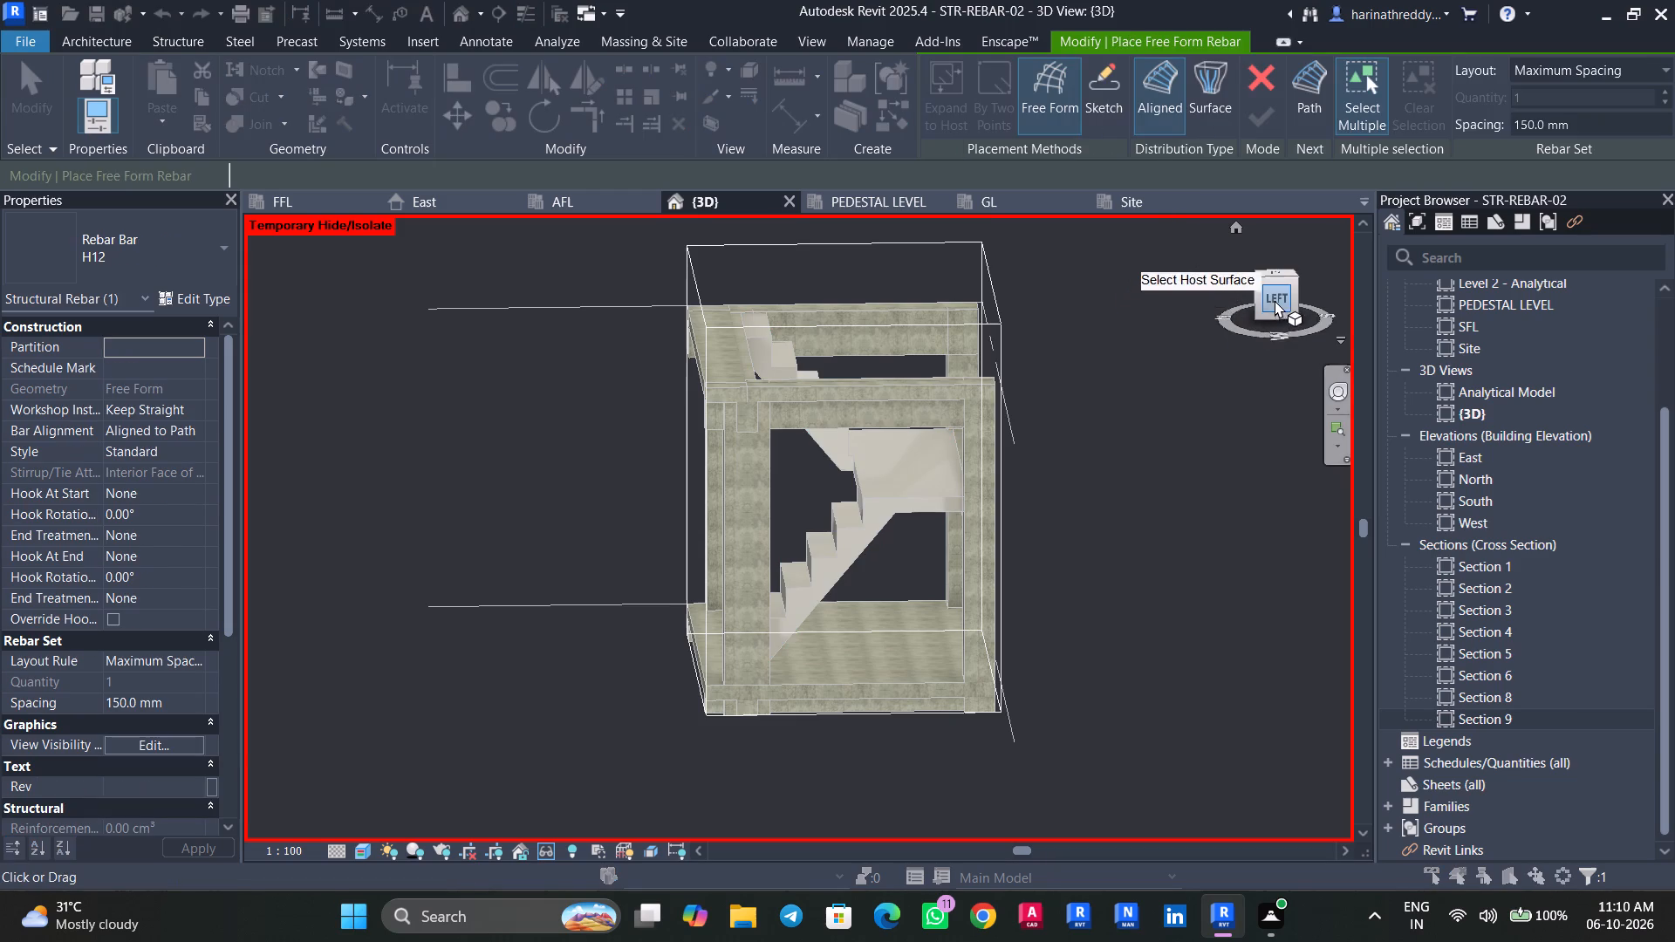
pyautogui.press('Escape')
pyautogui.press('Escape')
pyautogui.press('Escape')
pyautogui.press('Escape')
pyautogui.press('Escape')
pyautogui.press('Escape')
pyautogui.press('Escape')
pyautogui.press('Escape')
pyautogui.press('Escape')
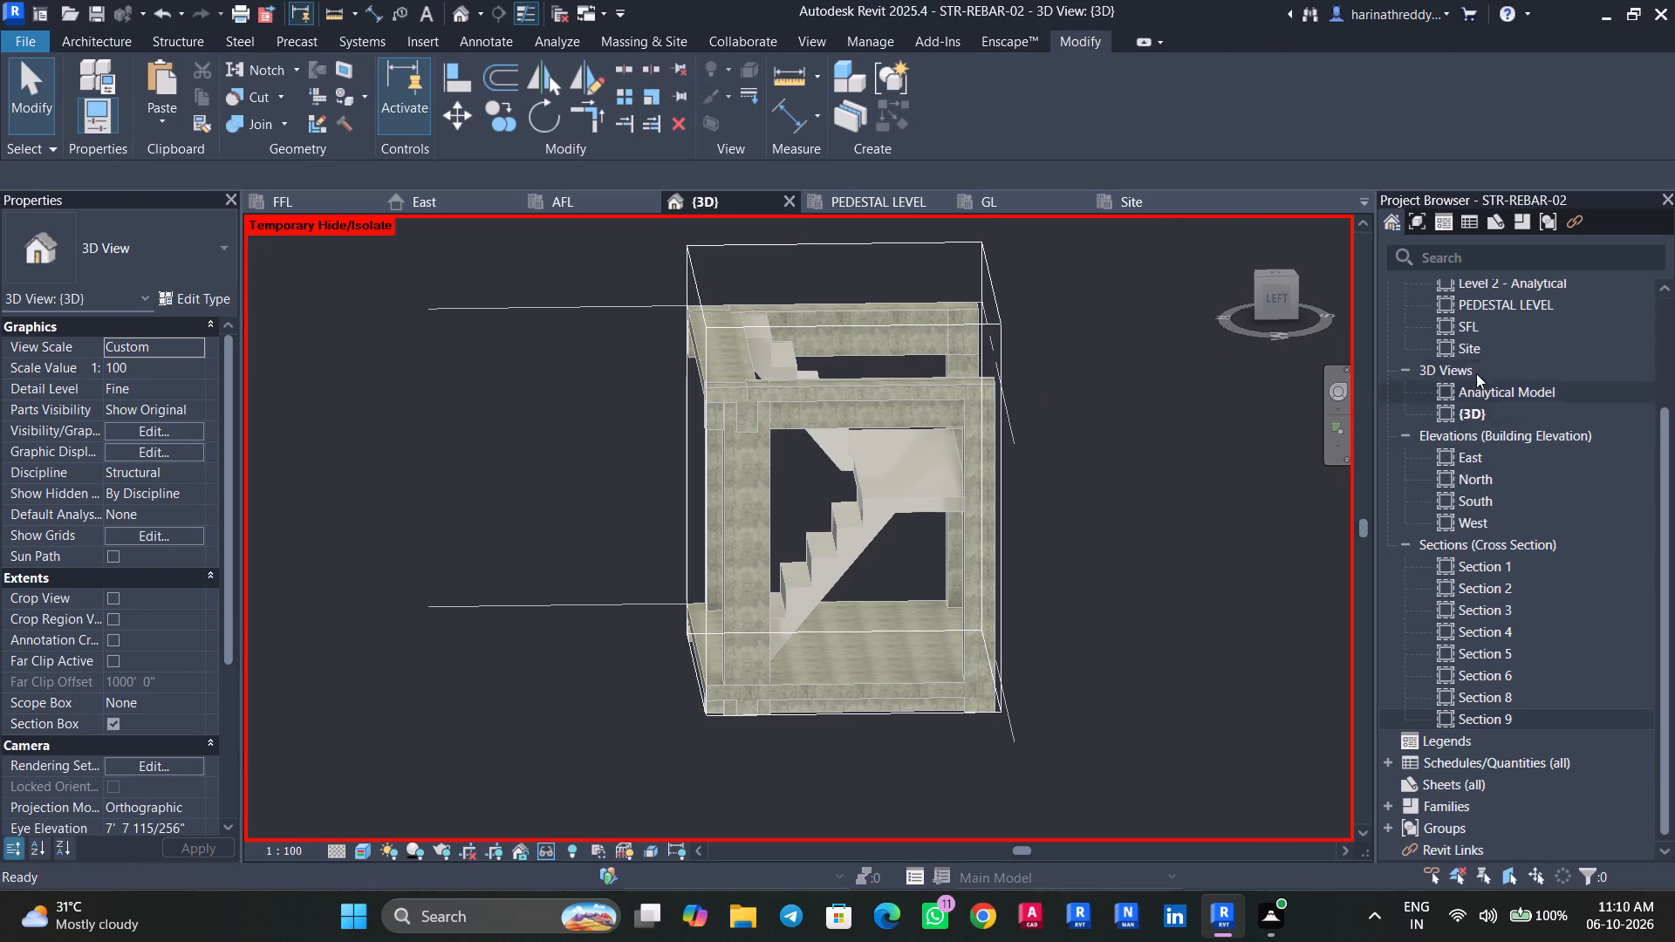
# Draw a section line lengthwise through the stair's upper flight and mid-landing in the GL structural plan.
pyautogui.scroll(9, 1477, 369)
pyautogui.doubleClick(1483, 373)
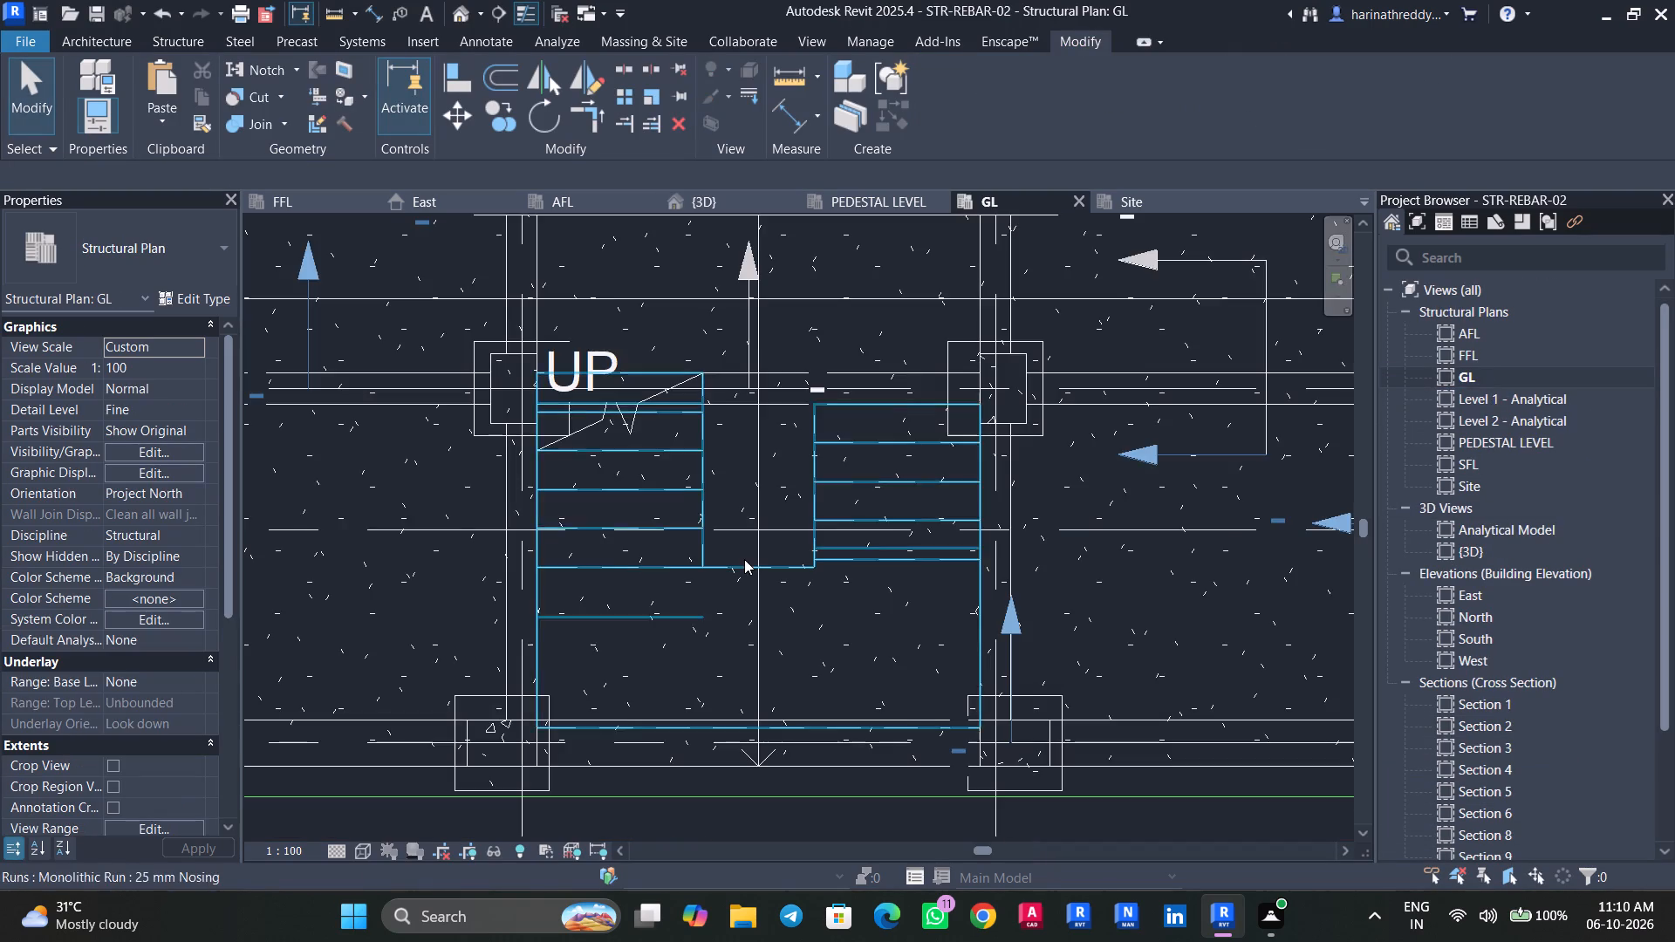
pyautogui.scroll(-4, 744, 559)
pyautogui.click(503, 9)
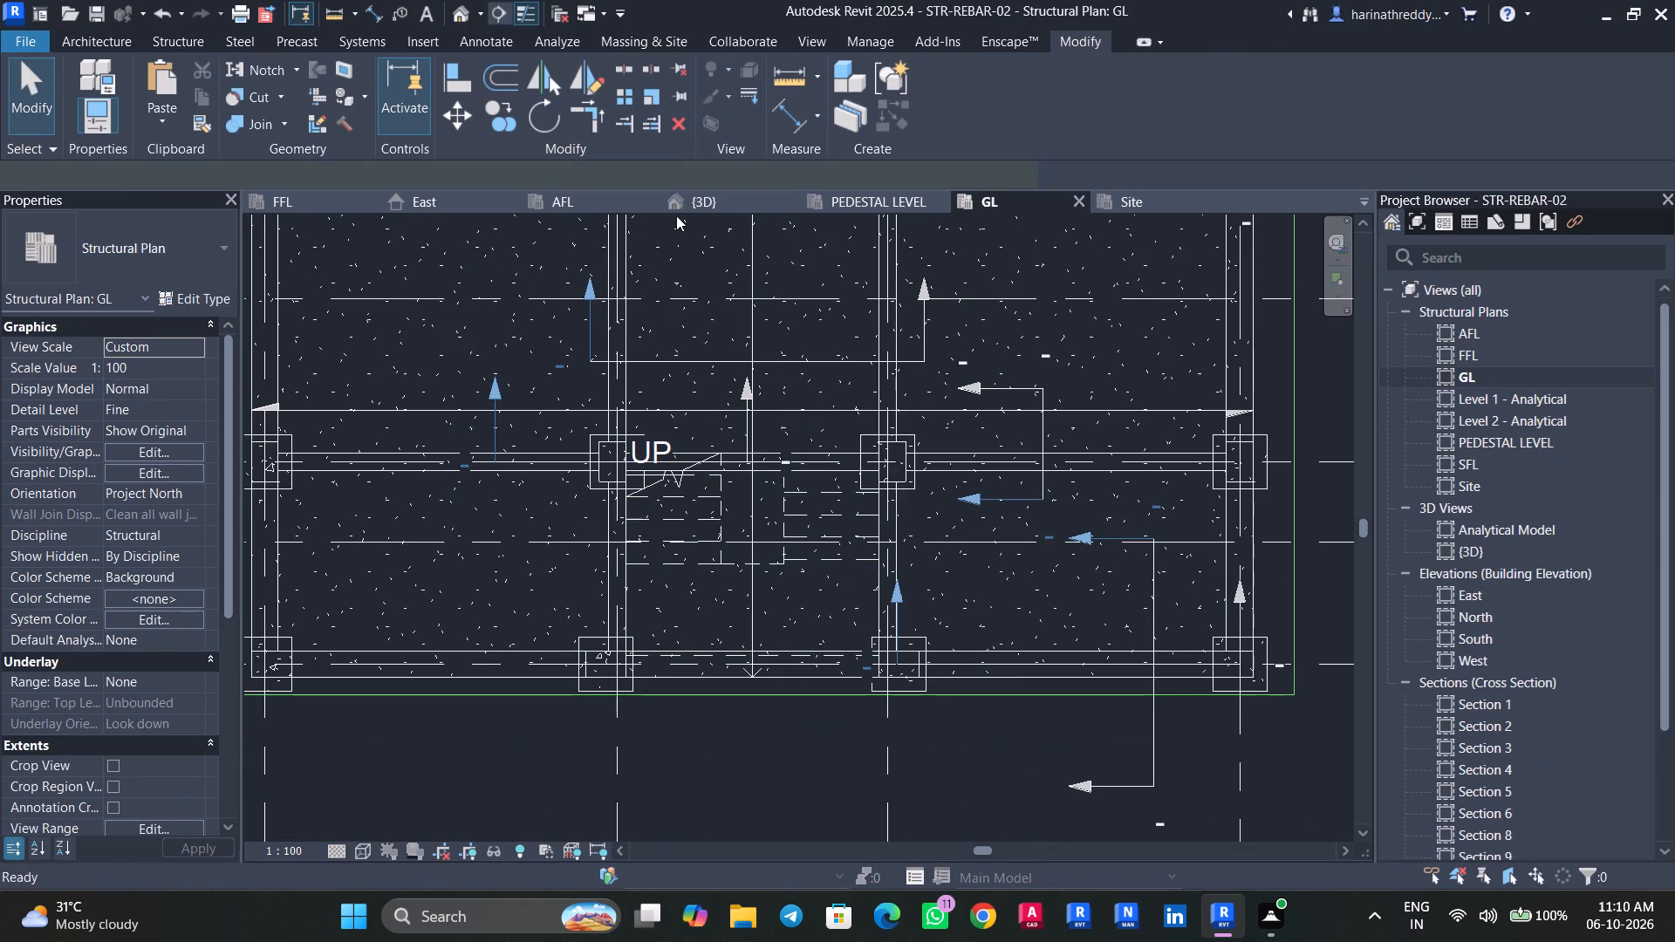
pyautogui.click(816, 424)
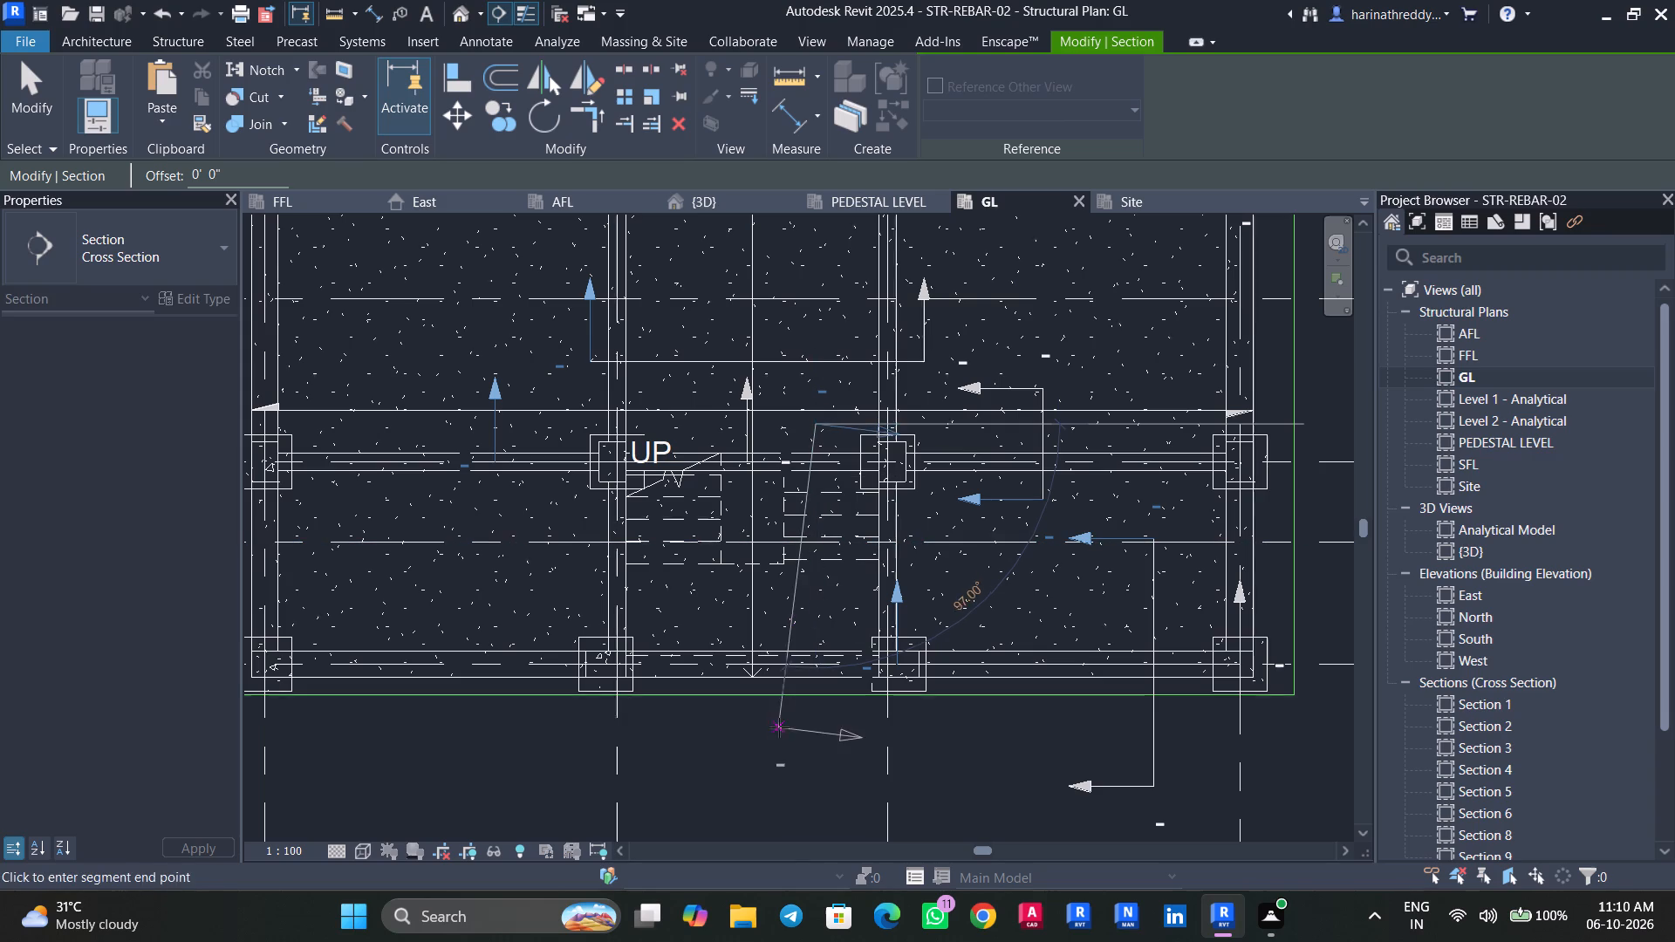
pyautogui.click(825, 693)
pyautogui.press('Escape')
pyautogui.press('Escape')
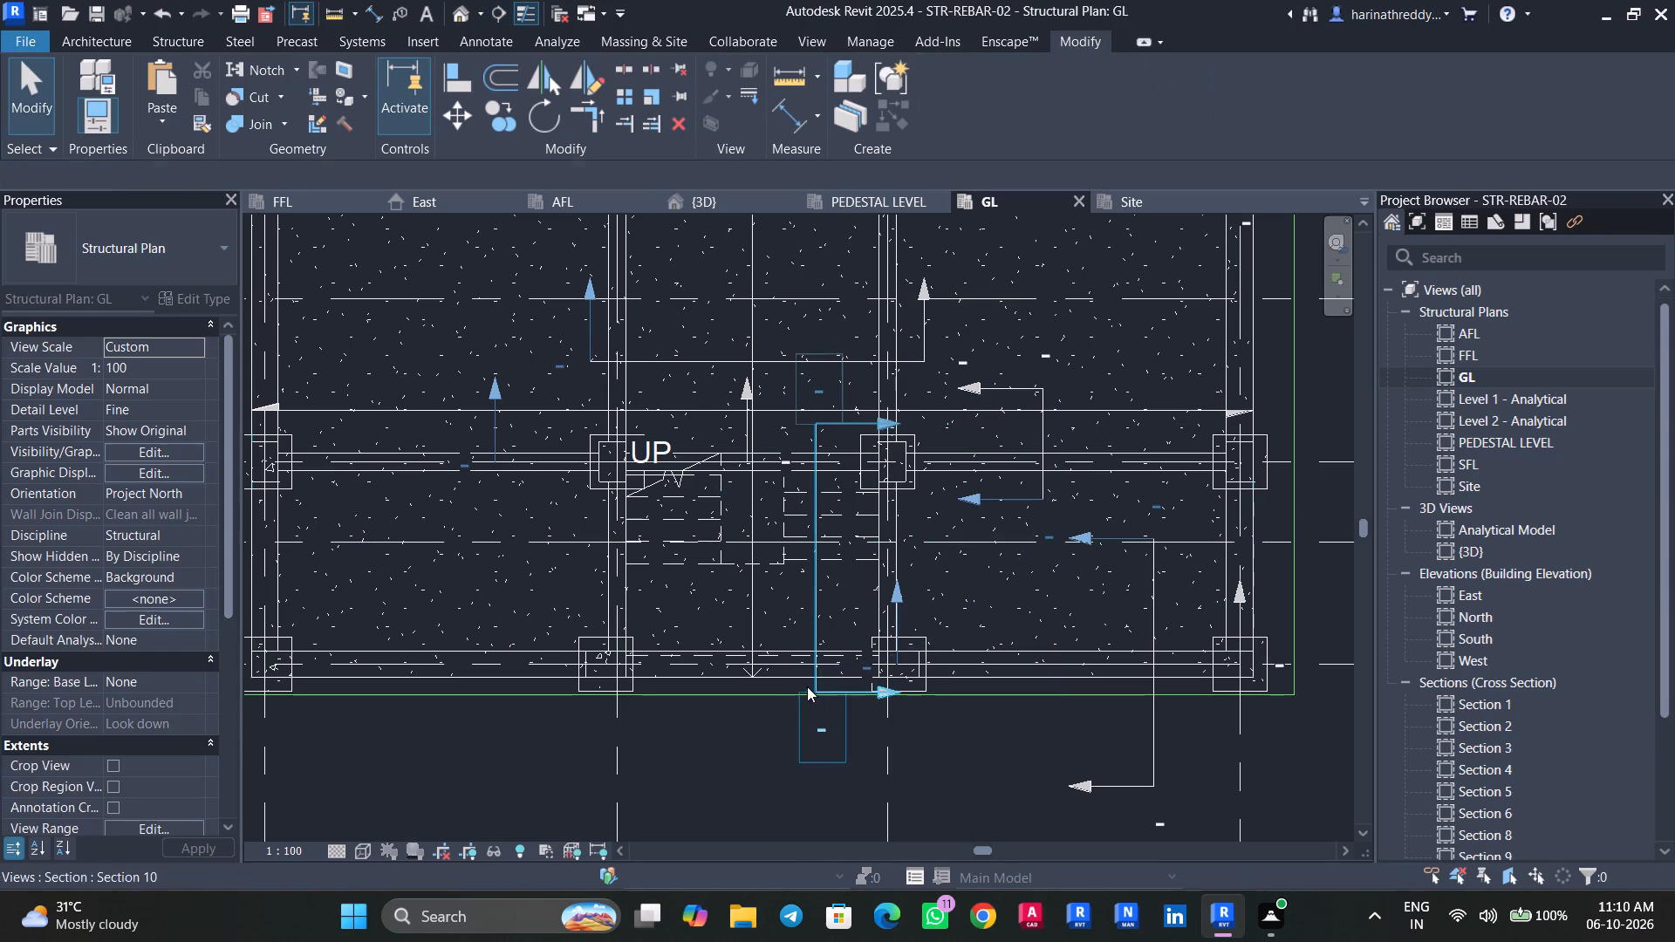
# Flip the section to face the lower flight, shifting its line within the upper flight and its far clip offset to about 2' 1".
pyautogui.click(817, 638)
pyautogui.press('space')
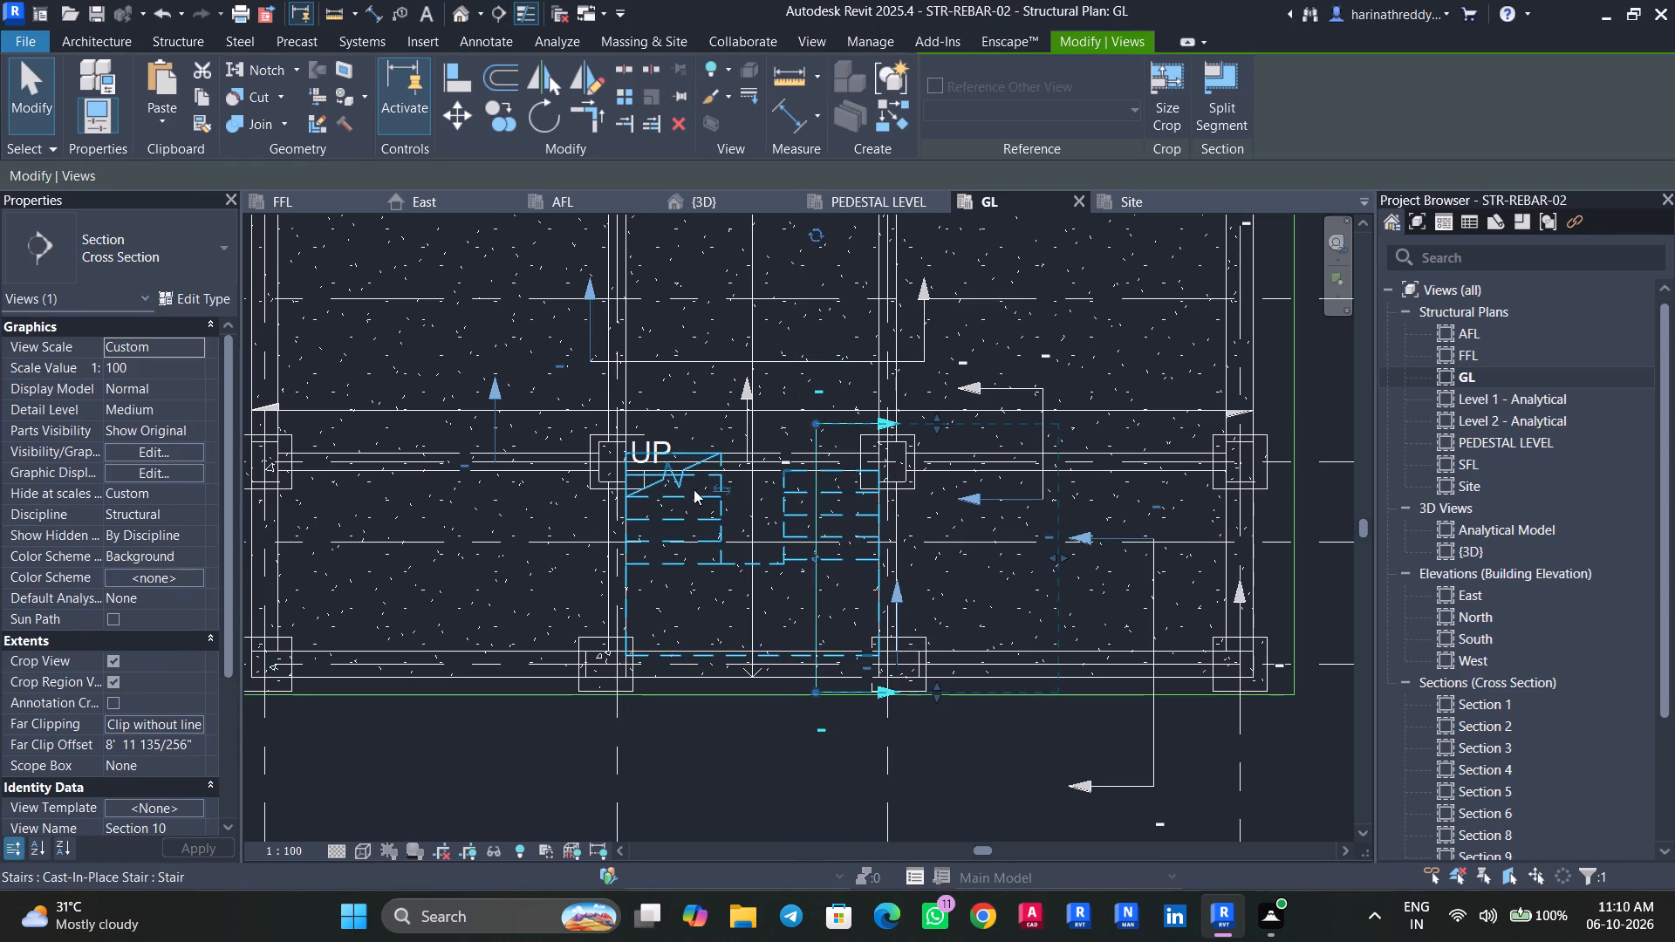
pyautogui.click(726, 488)
pyautogui.moveTo(578, 556); pyautogui.dragTo(771, 563)
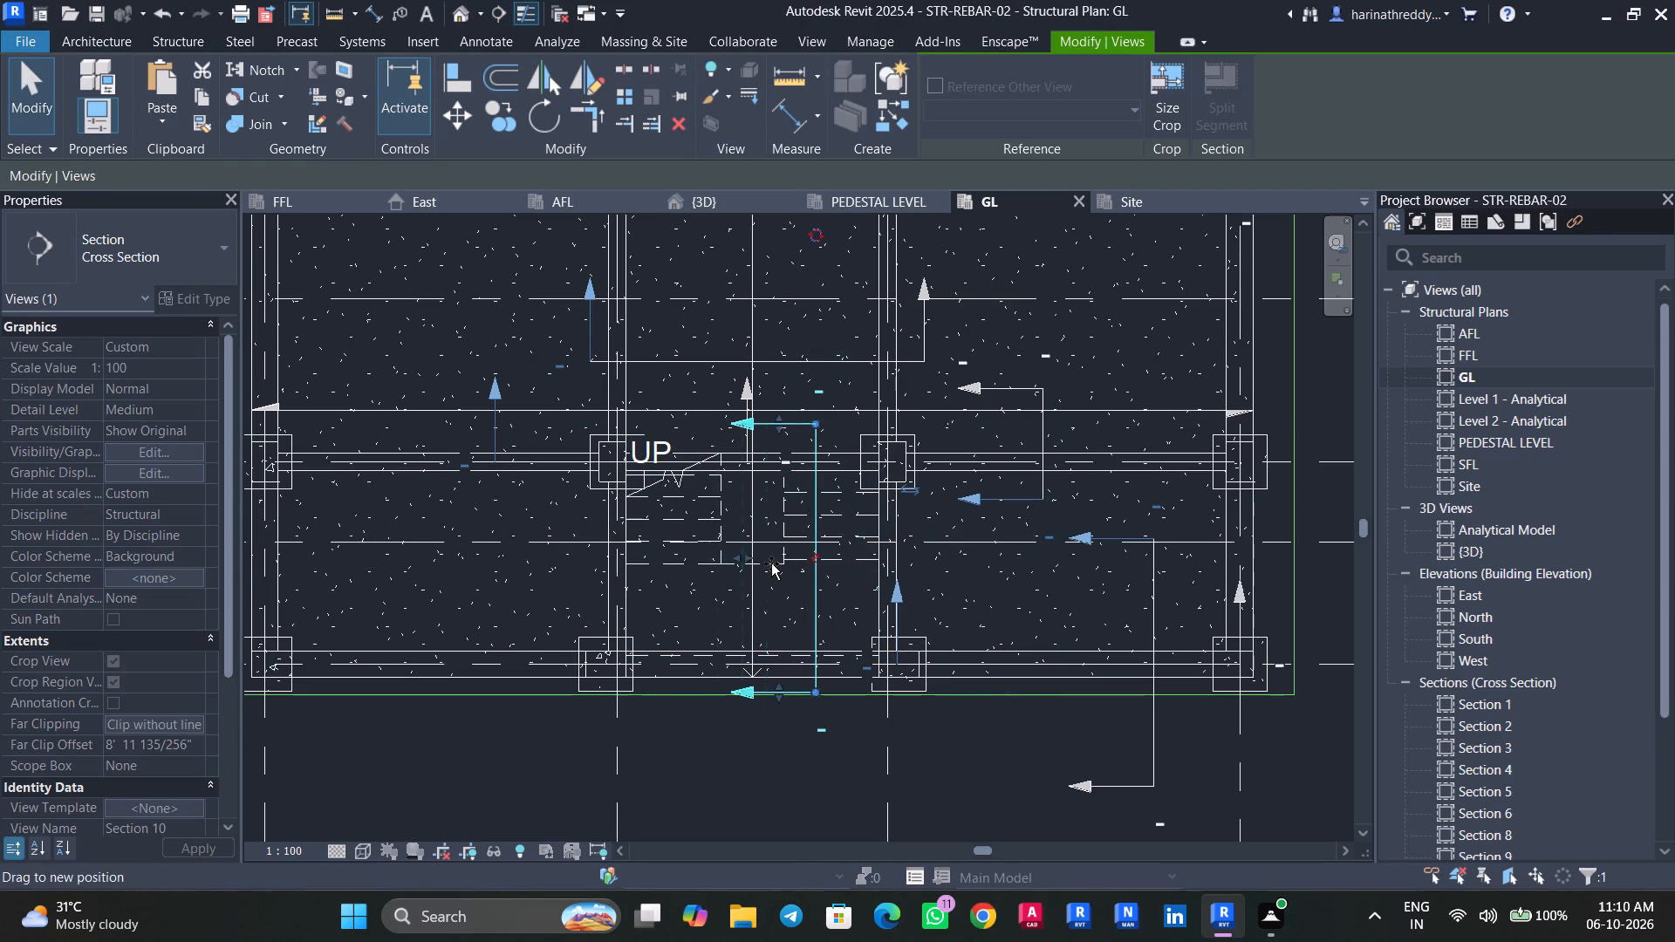
pyautogui.moveTo(771, 563); pyautogui.dragTo(796, 563)
pyautogui.moveTo(812, 575); pyautogui.dragTo(842, 575)
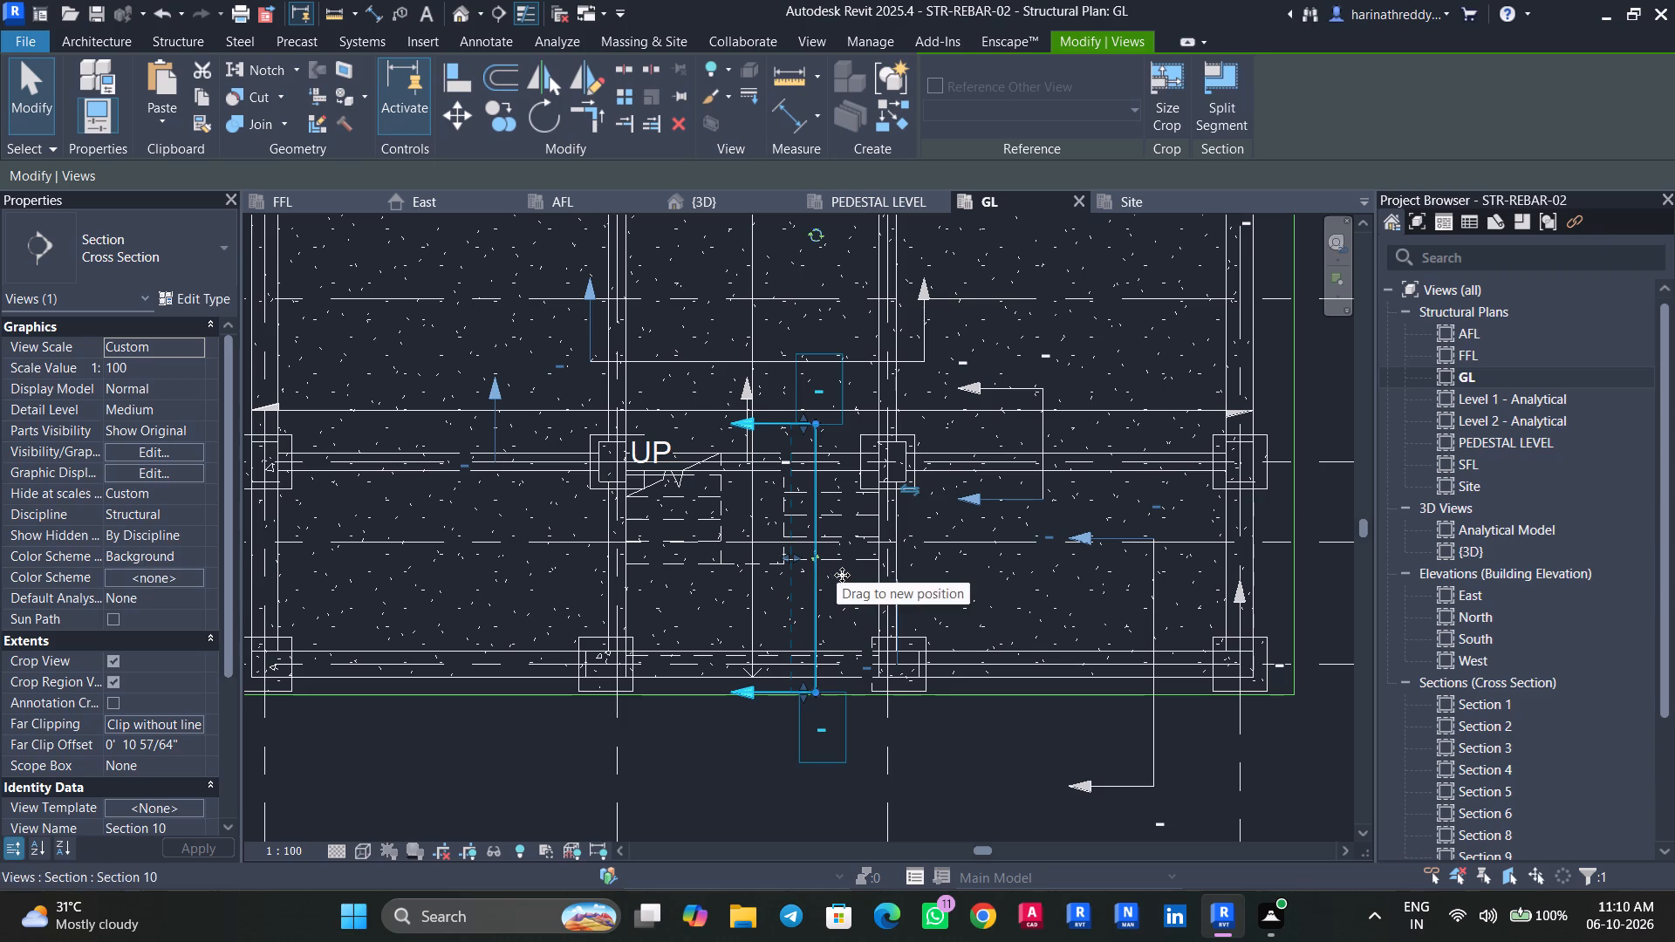
pyautogui.moveTo(842, 575); pyautogui.dragTo(849, 575)
pyautogui.moveTo(824, 556); pyautogui.dragTo(796, 554)
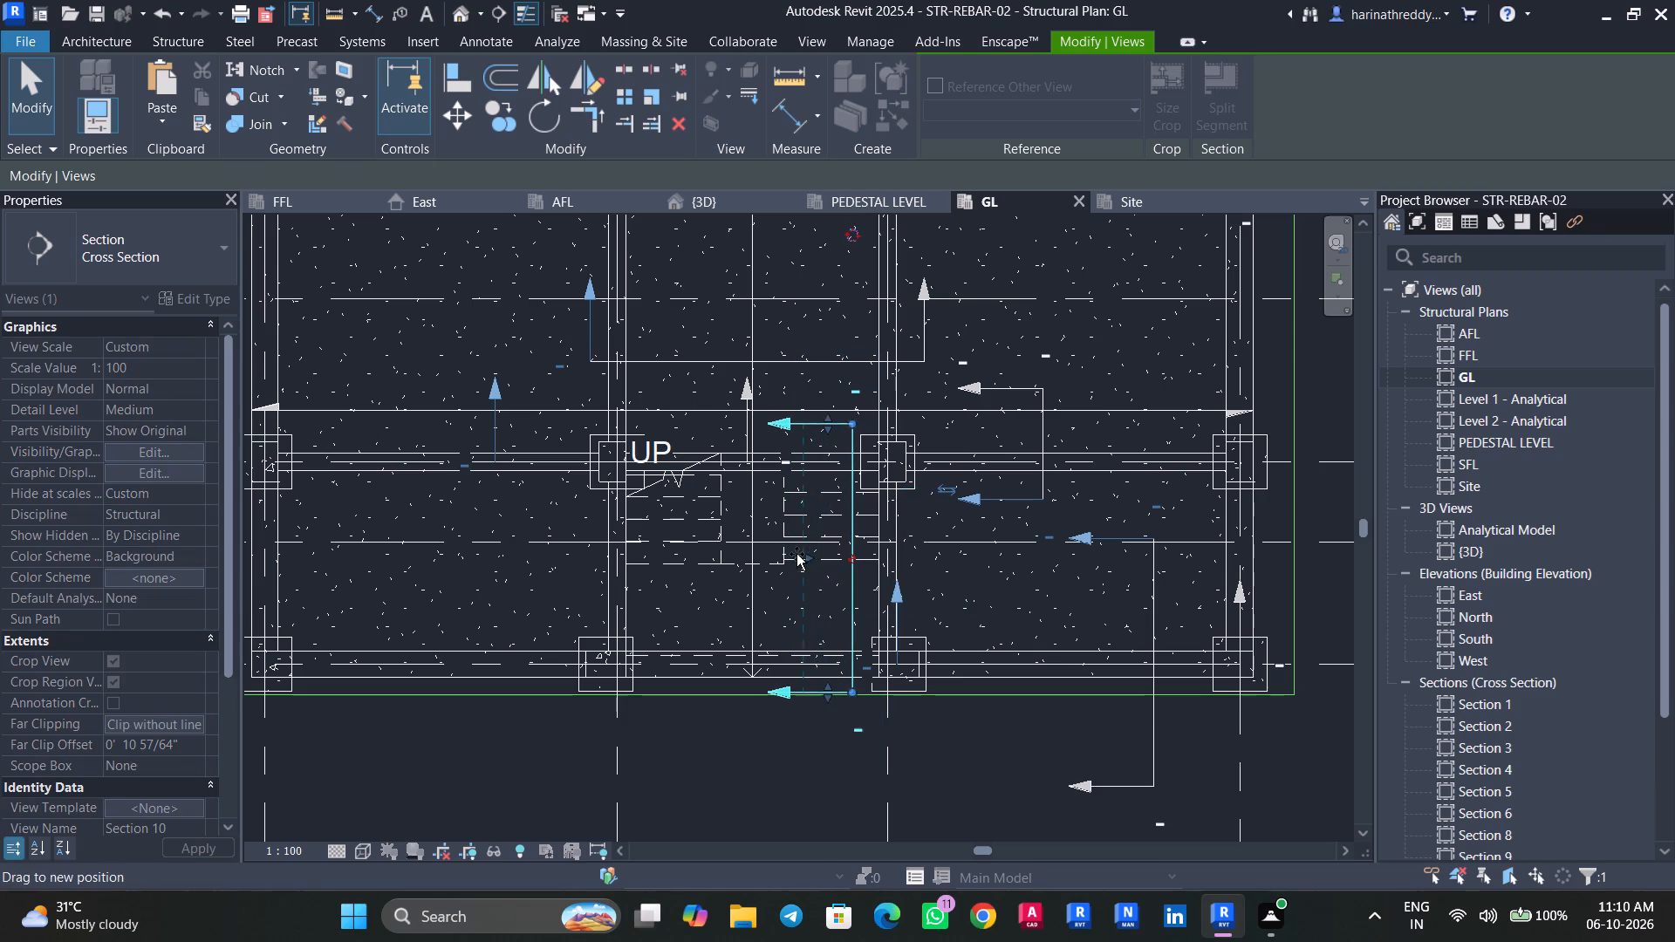
pyautogui.moveTo(796, 554); pyautogui.dragTo(791, 554)
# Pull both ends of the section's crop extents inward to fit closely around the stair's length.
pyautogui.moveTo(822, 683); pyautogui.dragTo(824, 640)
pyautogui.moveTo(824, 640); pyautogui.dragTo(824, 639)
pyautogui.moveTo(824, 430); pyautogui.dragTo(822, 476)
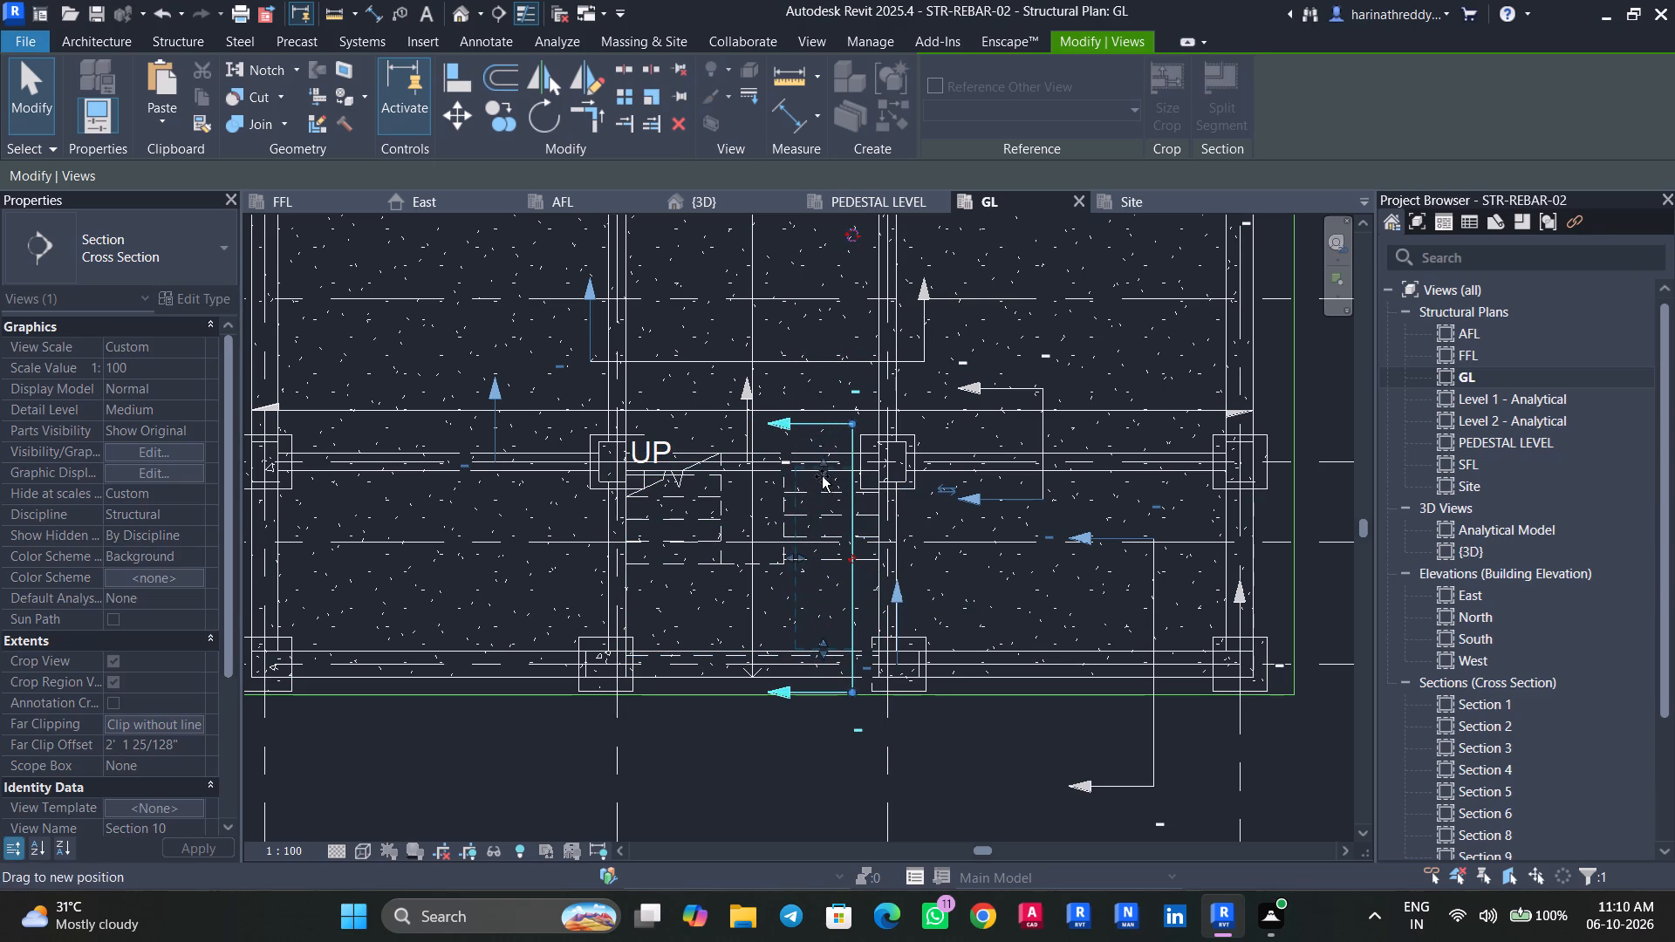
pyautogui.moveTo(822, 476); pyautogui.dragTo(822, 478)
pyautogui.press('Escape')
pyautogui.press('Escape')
# Open the new section's view and widen its crop region beyond the mid-landing beam and into the FFL slab.
pyautogui.click(828, 425)
pyautogui.rightClick(828, 425)
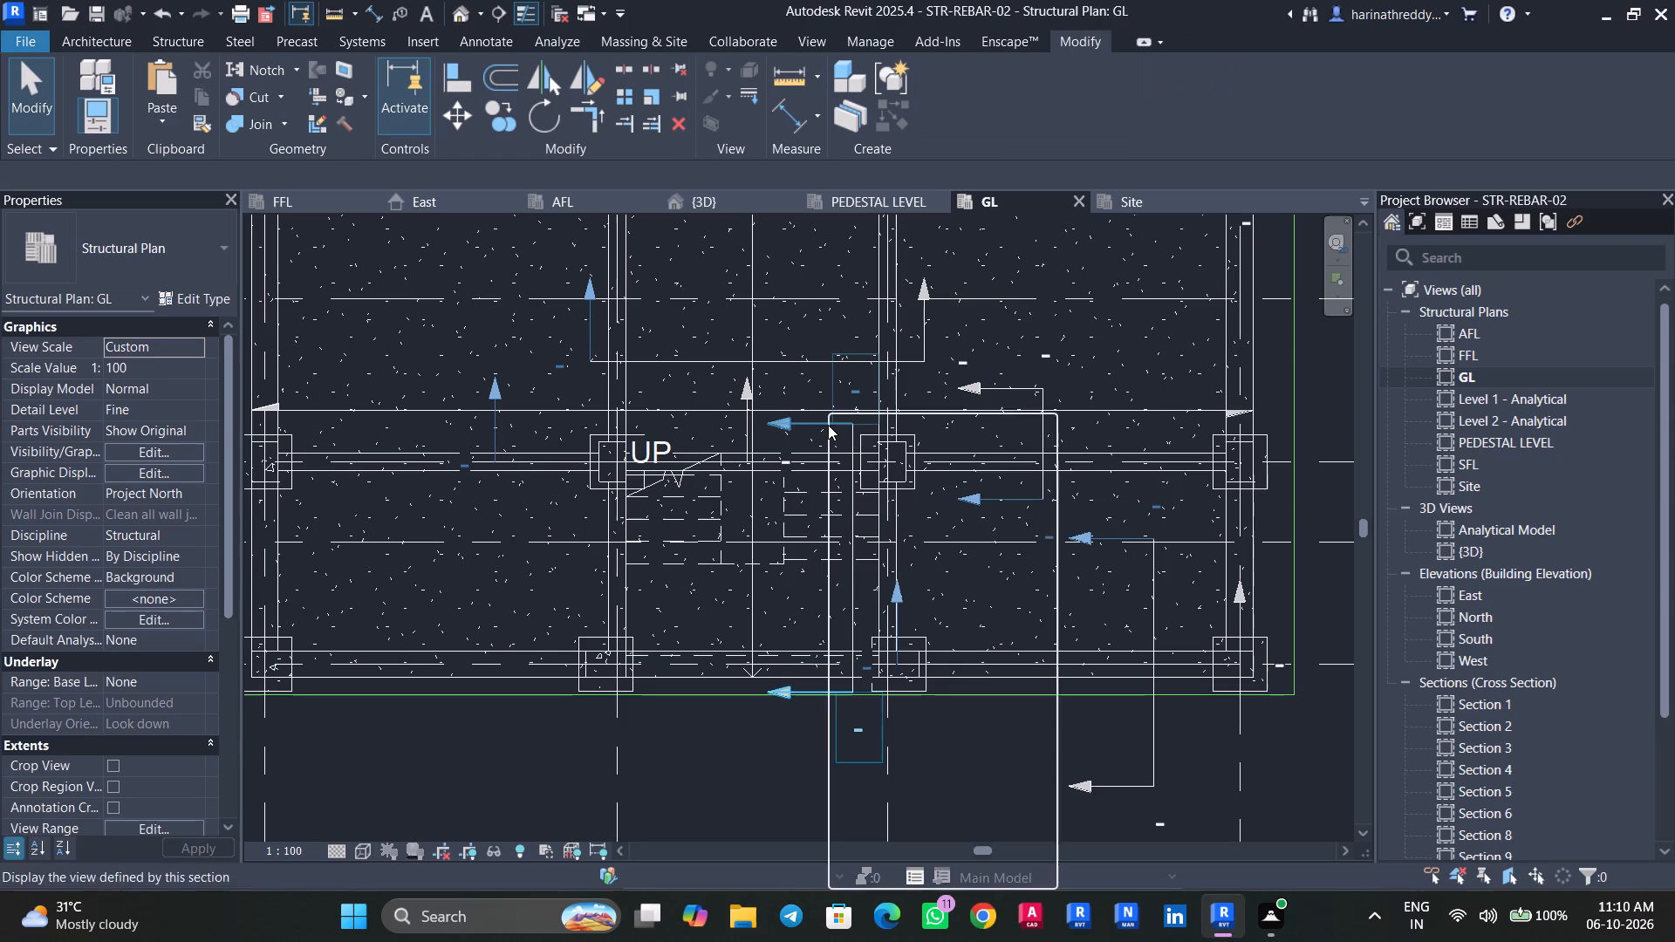
pyautogui.click(886, 533)
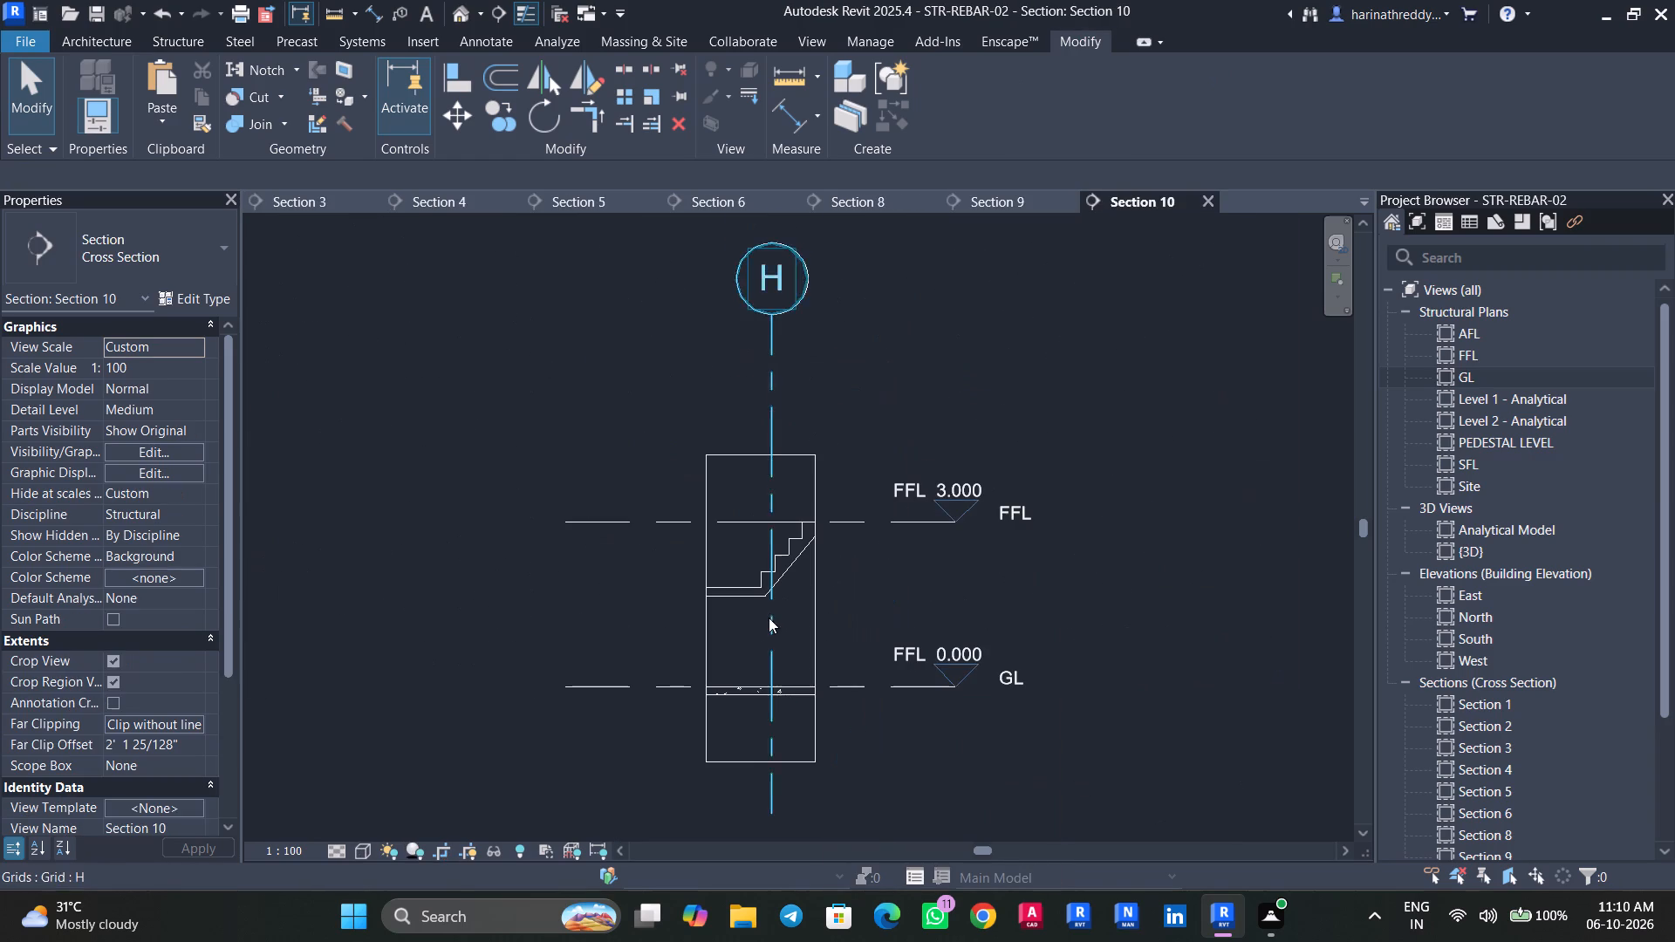
pyautogui.scroll(3, 769, 618)
pyautogui.click(833, 606)
pyautogui.moveTo(841, 597); pyautogui.dragTo(1005, 595)
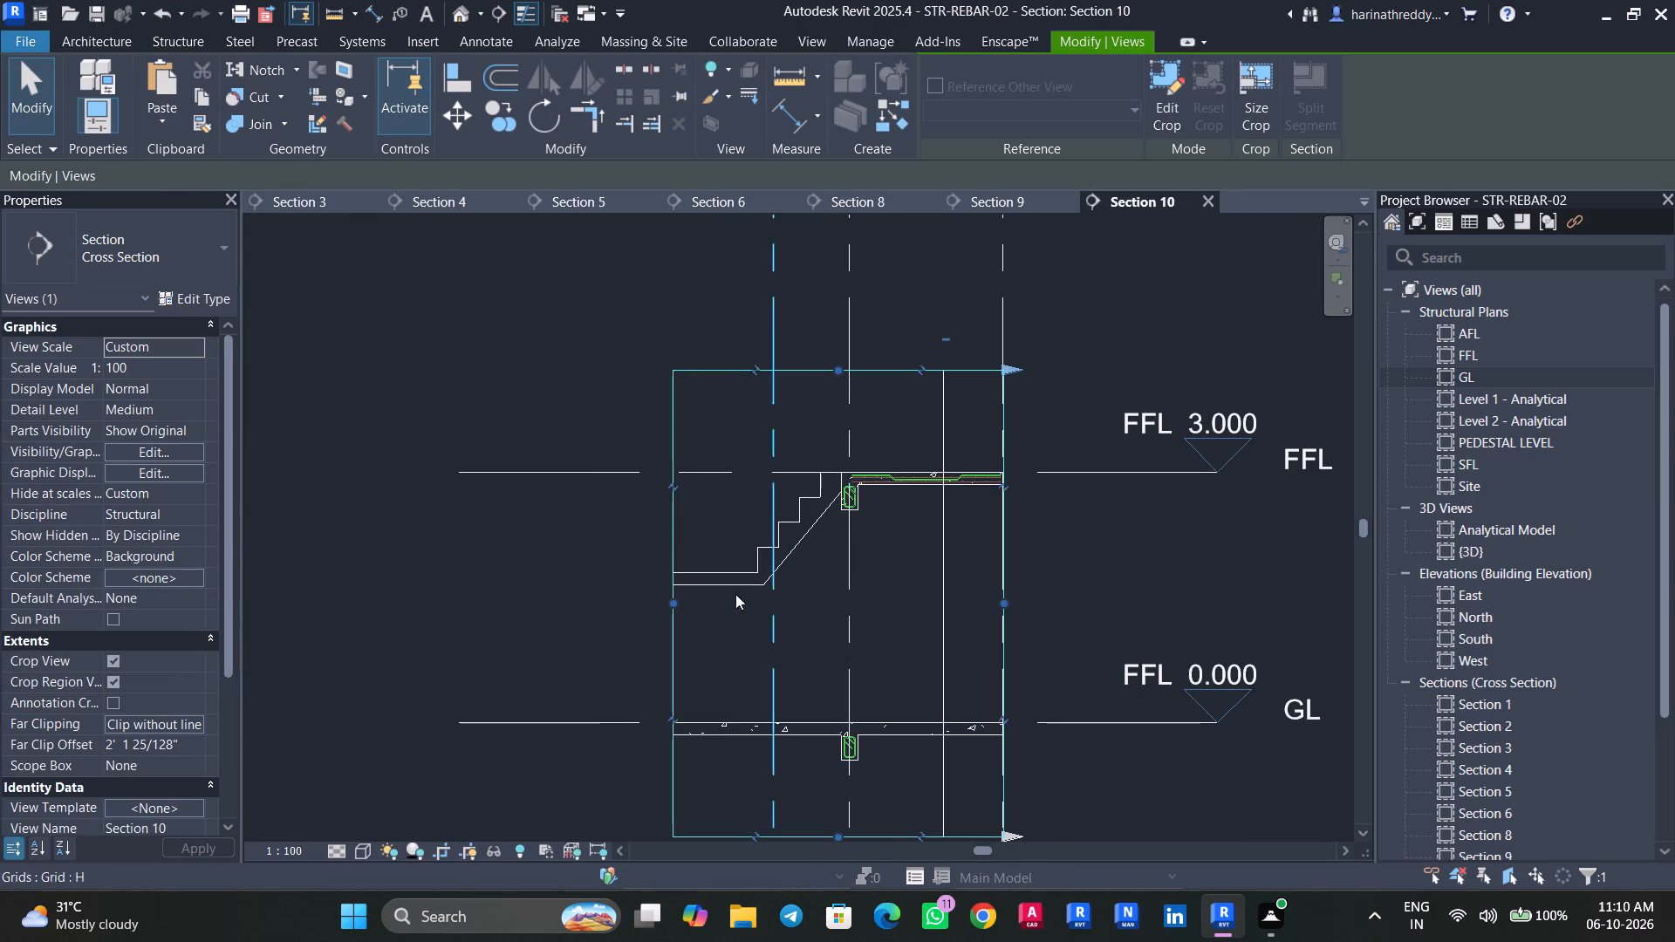
pyautogui.moveTo(668, 590); pyautogui.dragTo(573, 590)
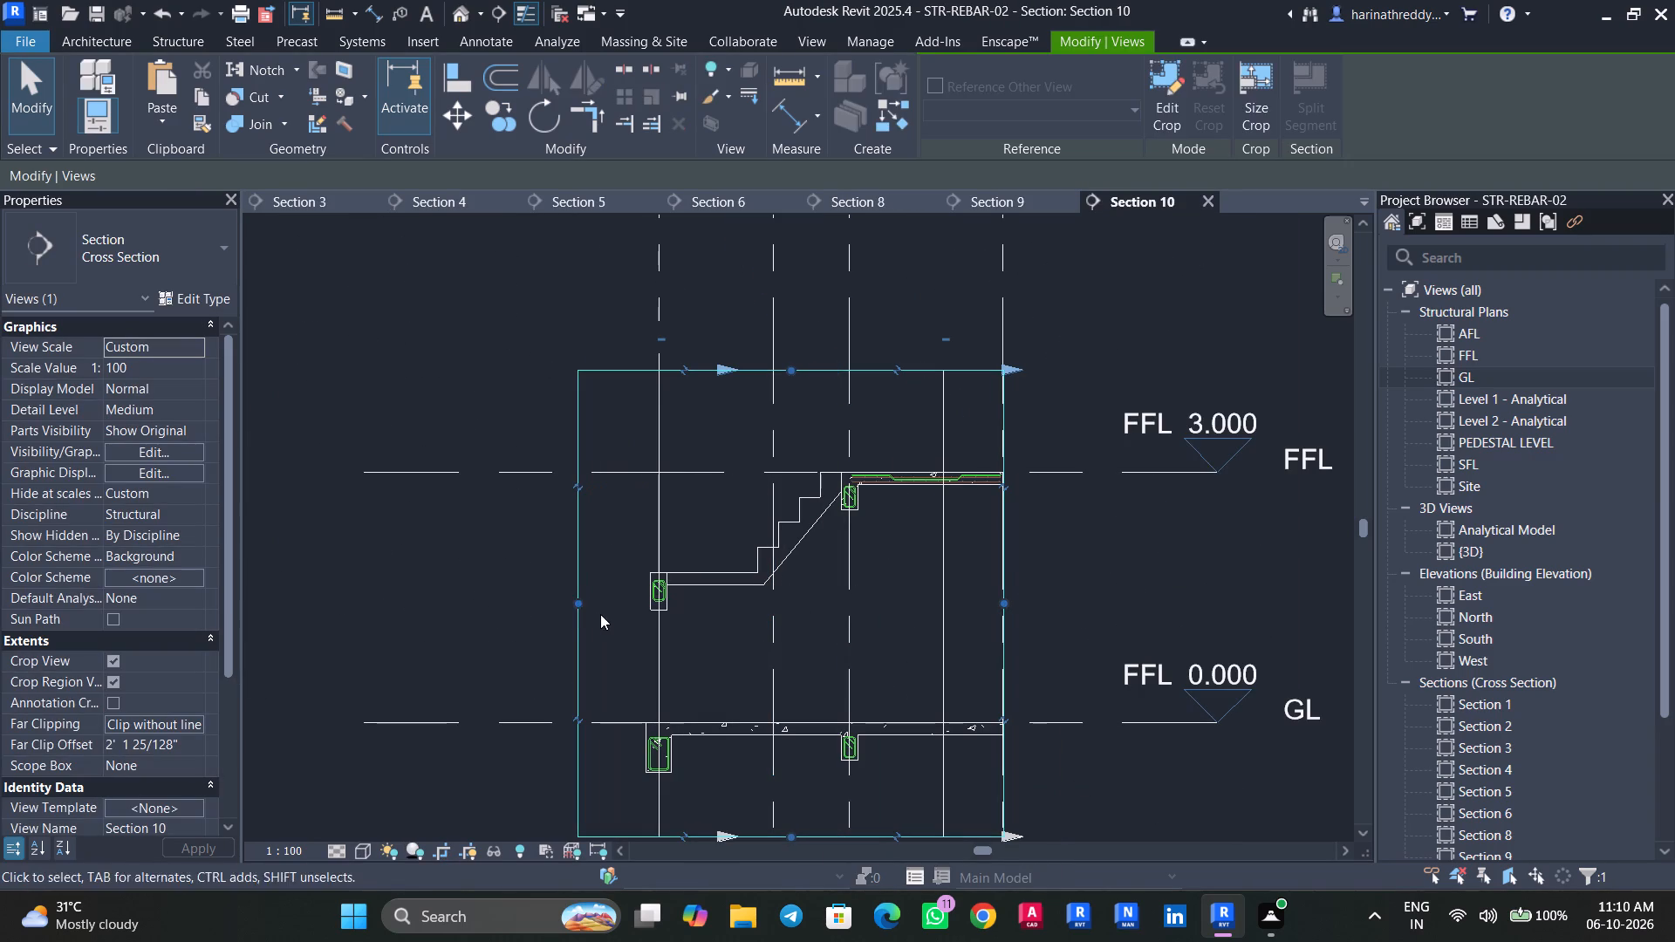
# Pull both side edges of the Section 10 crop region inward, closer to the mid-landing beam and the FFL landing beam.
pyautogui.moveTo(559, 608); pyautogui.dragTo(584, 609)
pyautogui.press('Escape')
pyautogui.press('Escape')
pyautogui.click(578, 604)
pyautogui.moveTo(578, 599); pyautogui.dragTo(610, 599)
pyautogui.moveTo(1001, 604); pyautogui.dragTo(905, 591)
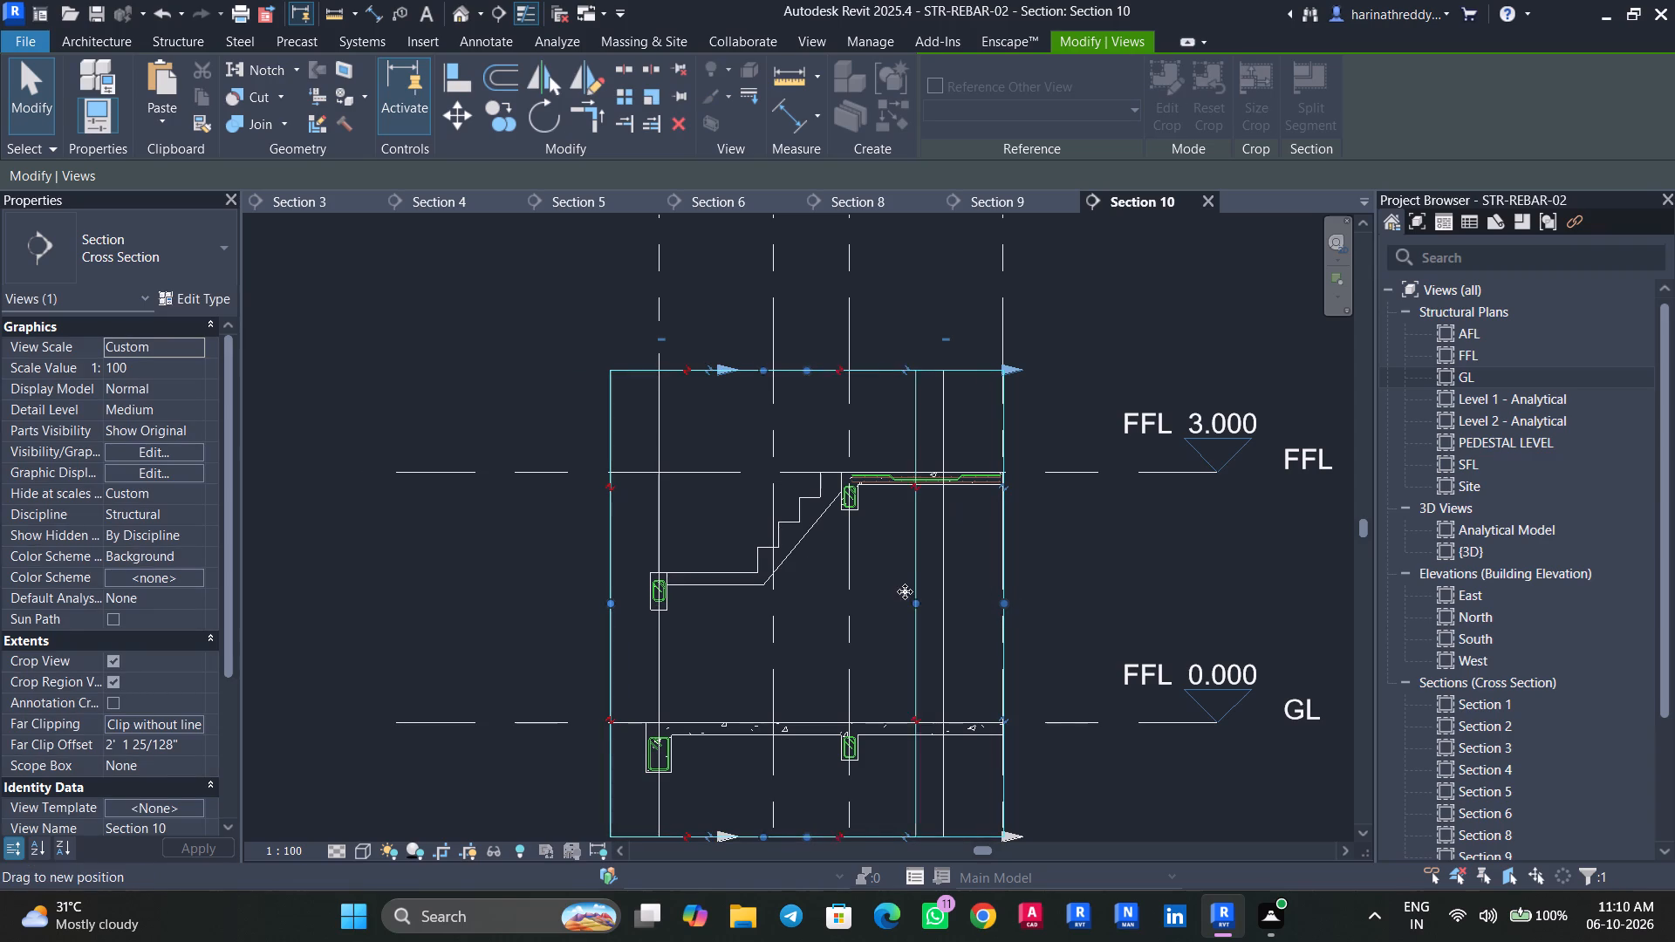
pyautogui.moveTo(905, 591); pyautogui.dragTo(877, 584)
pyautogui.press('Escape')
pyautogui.press('Escape')
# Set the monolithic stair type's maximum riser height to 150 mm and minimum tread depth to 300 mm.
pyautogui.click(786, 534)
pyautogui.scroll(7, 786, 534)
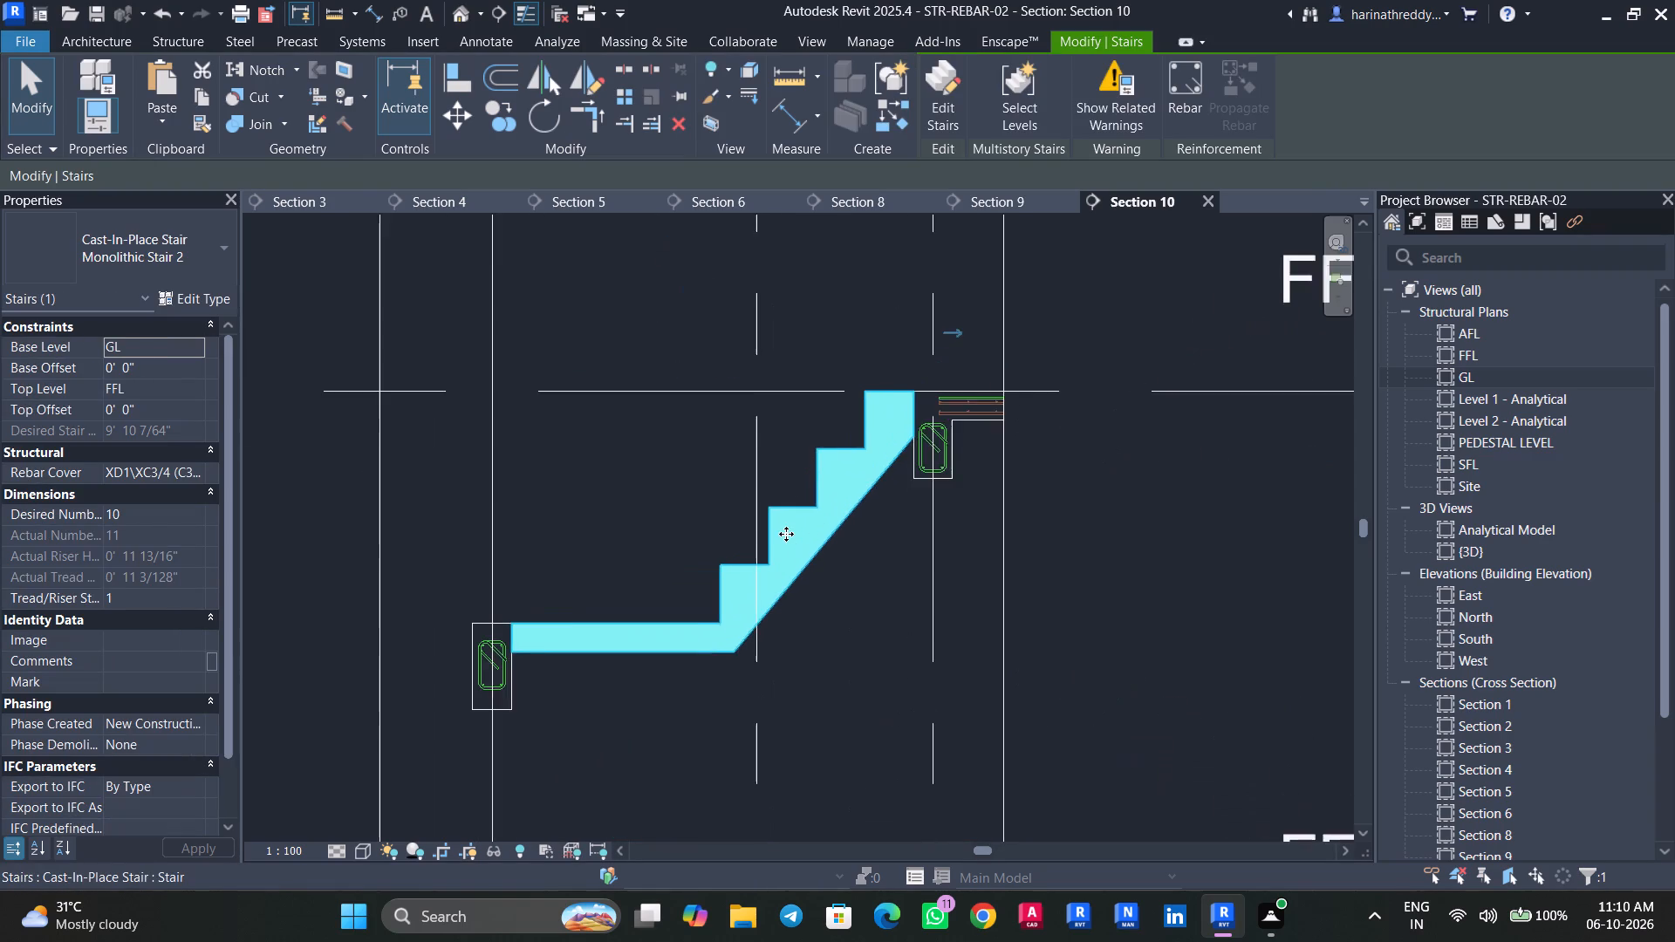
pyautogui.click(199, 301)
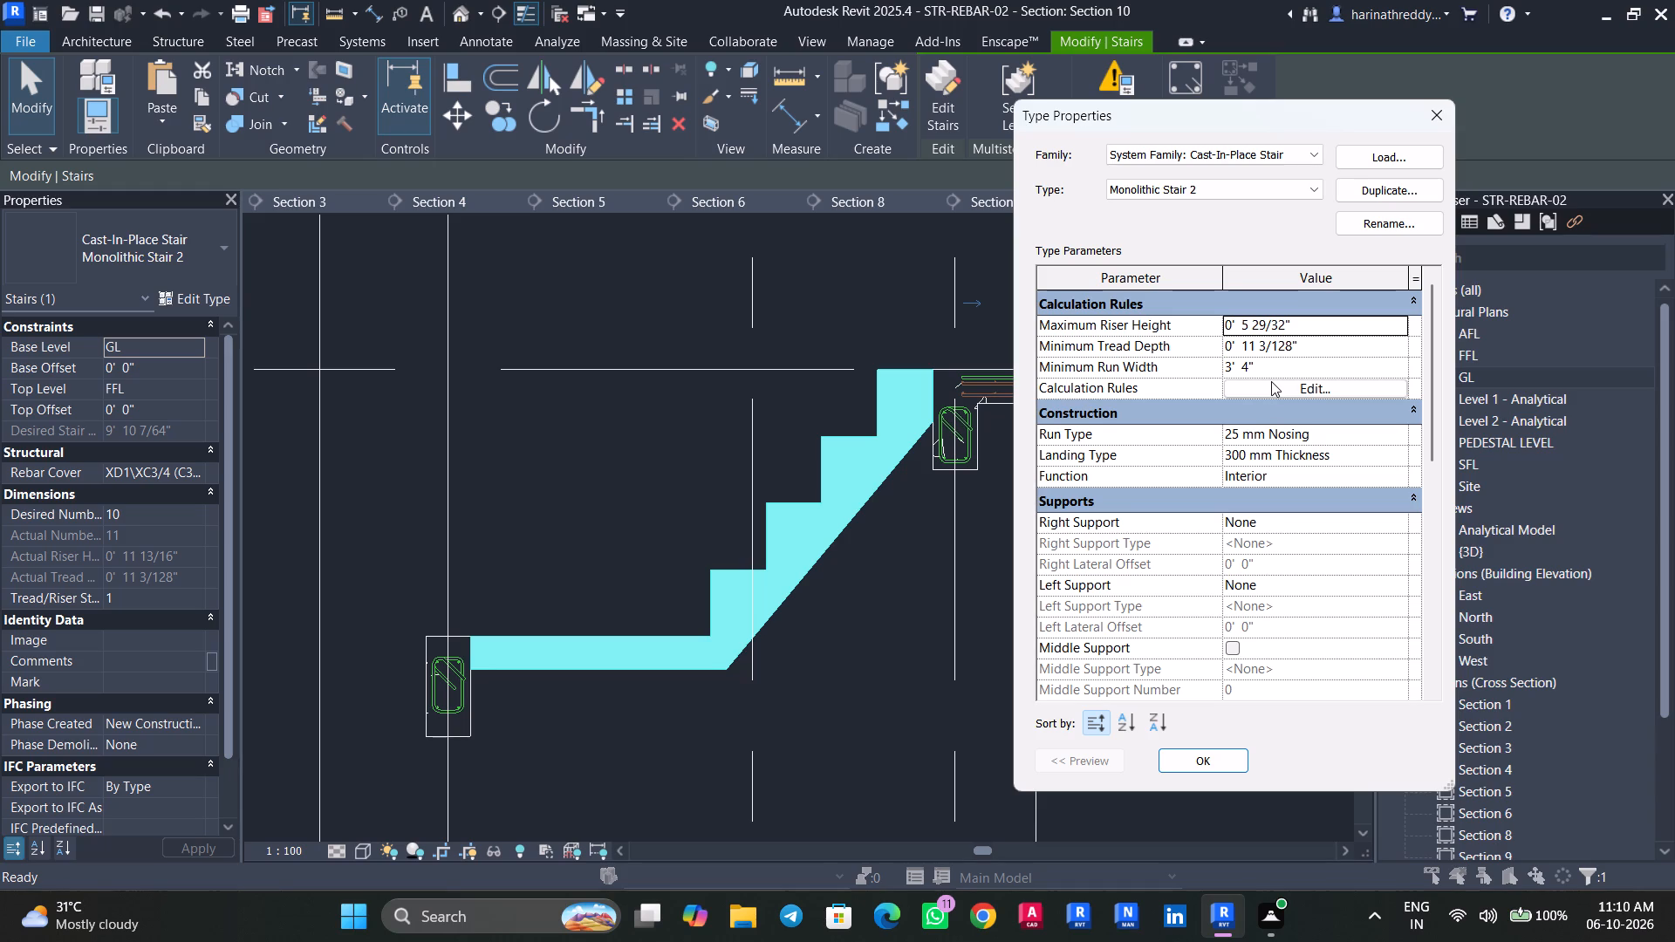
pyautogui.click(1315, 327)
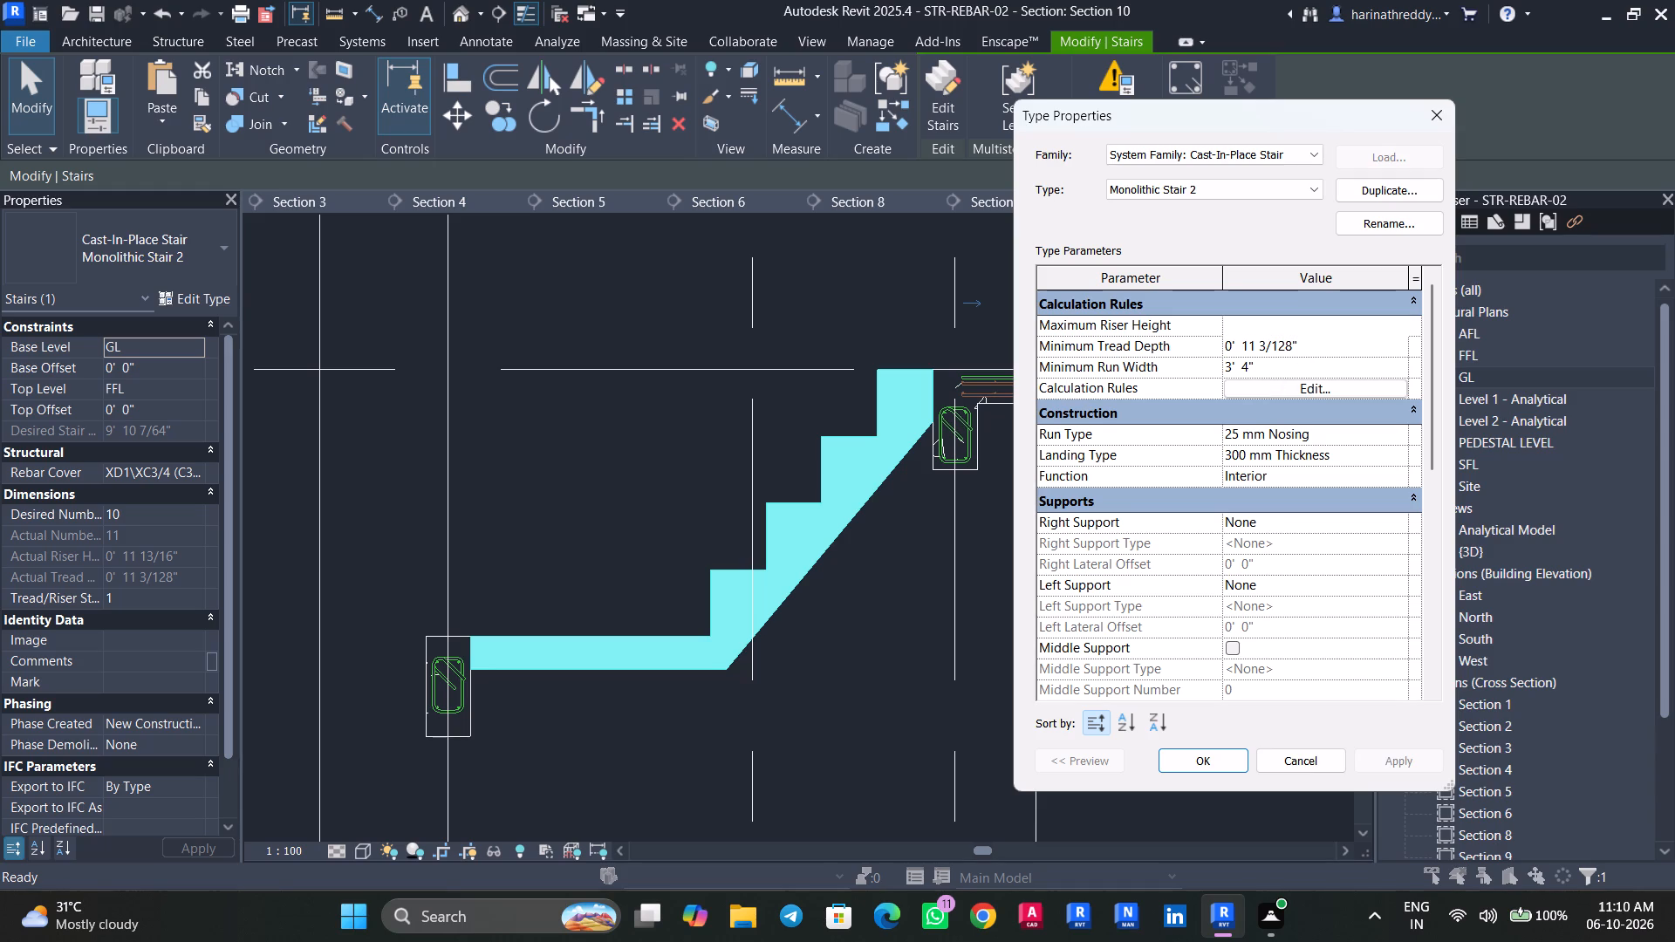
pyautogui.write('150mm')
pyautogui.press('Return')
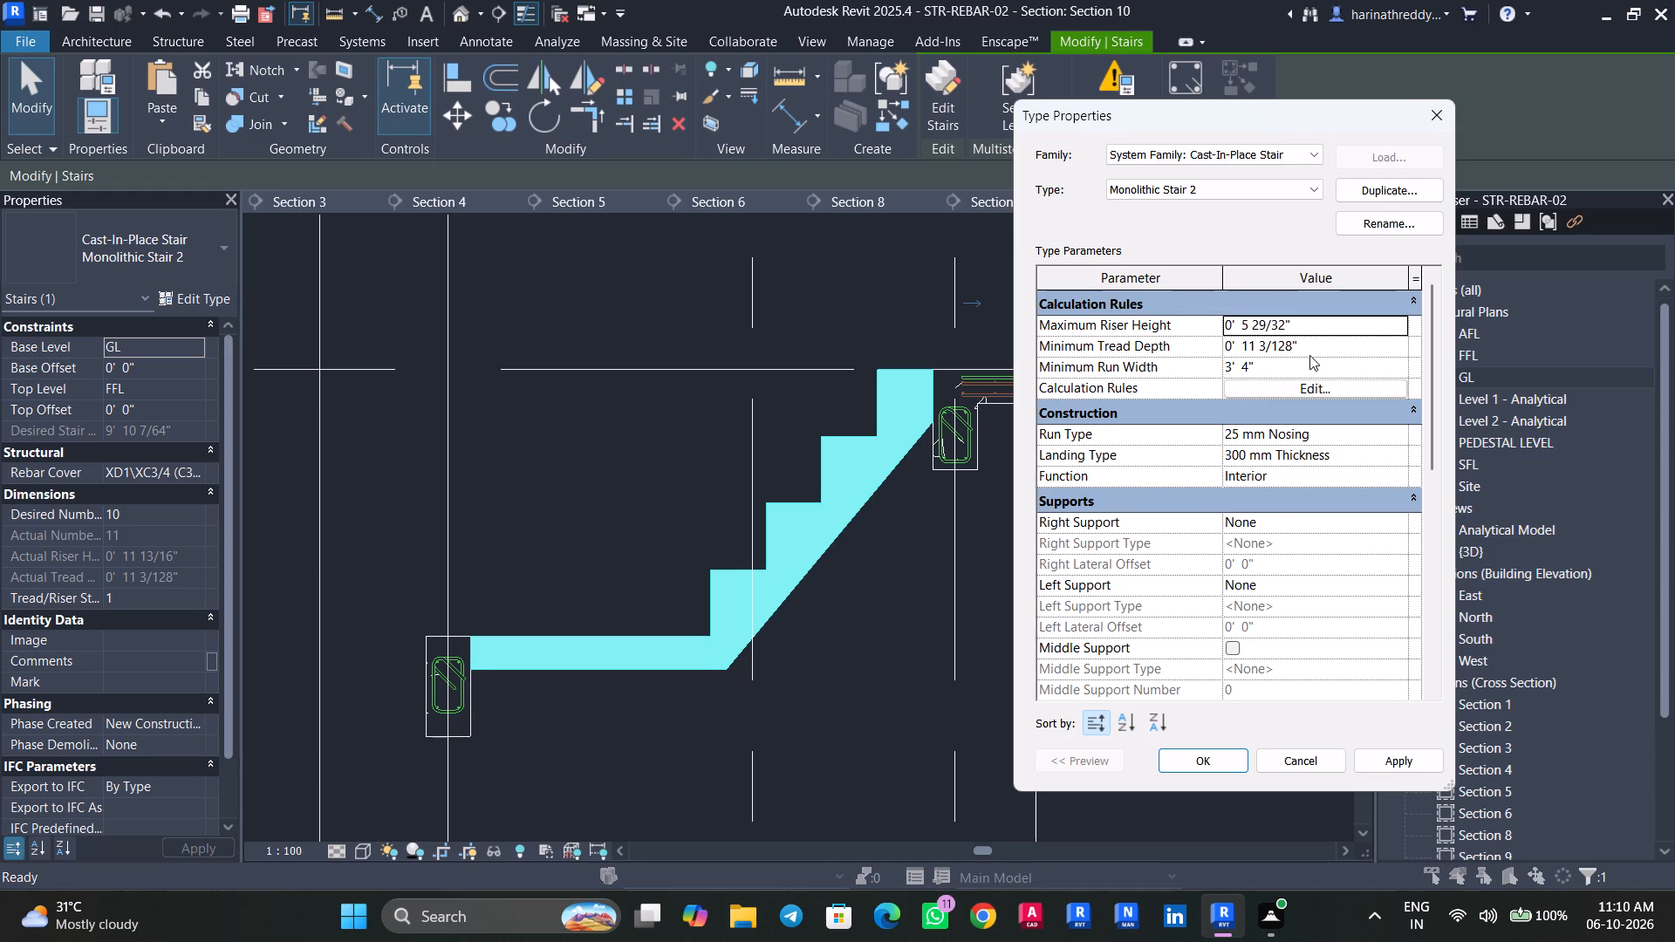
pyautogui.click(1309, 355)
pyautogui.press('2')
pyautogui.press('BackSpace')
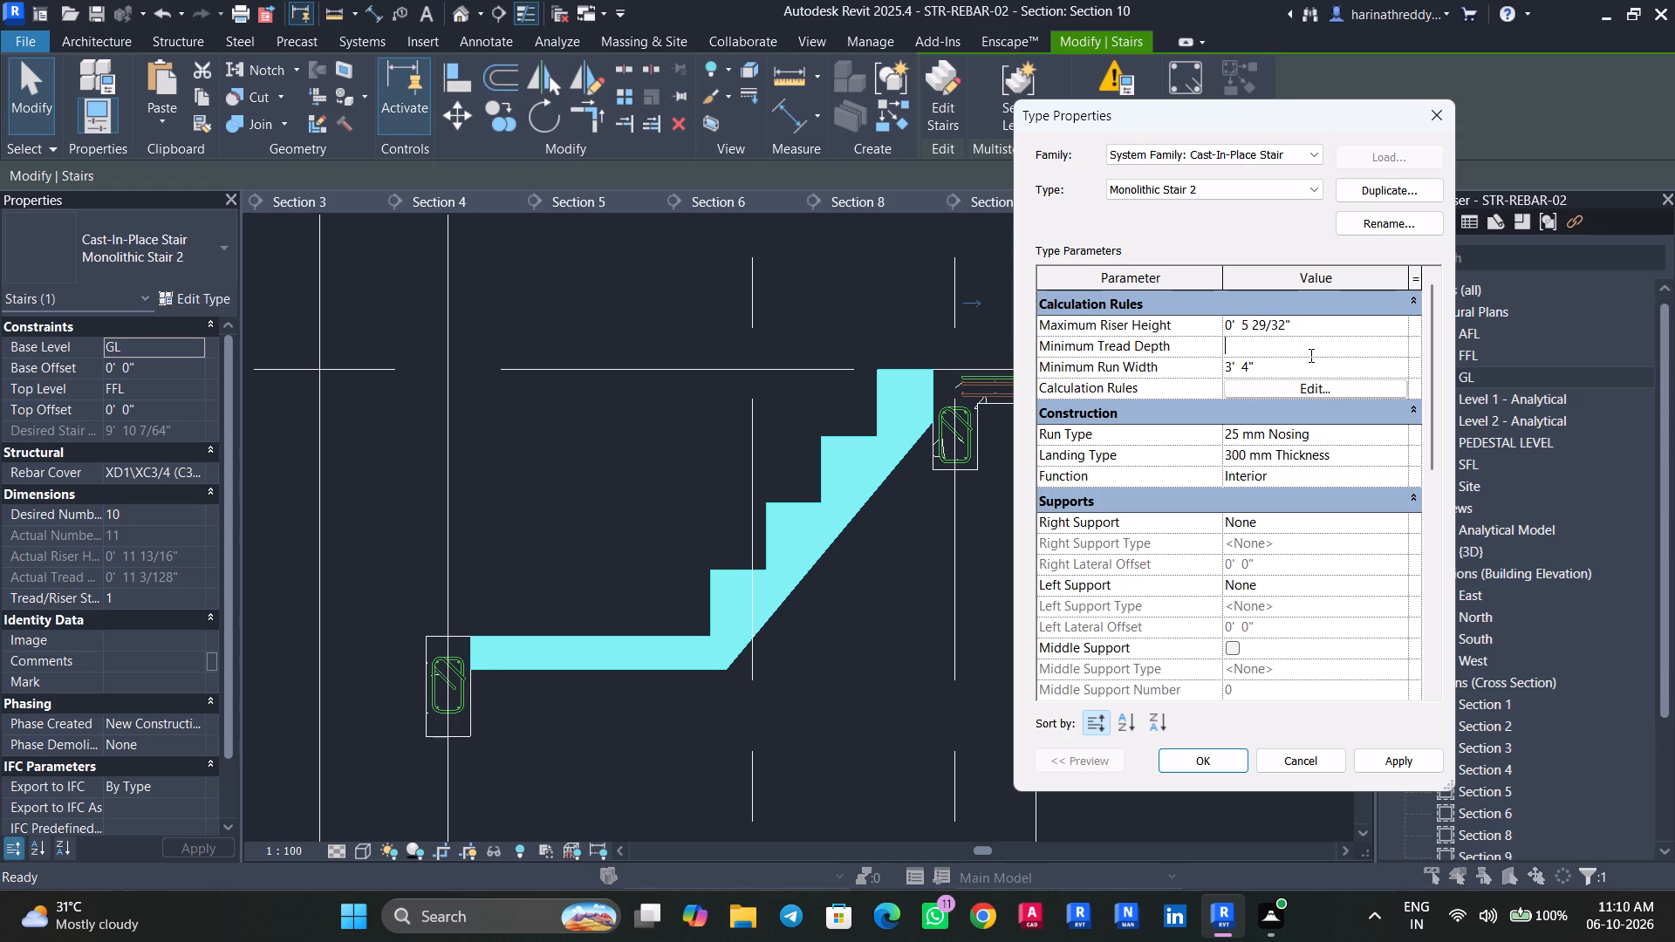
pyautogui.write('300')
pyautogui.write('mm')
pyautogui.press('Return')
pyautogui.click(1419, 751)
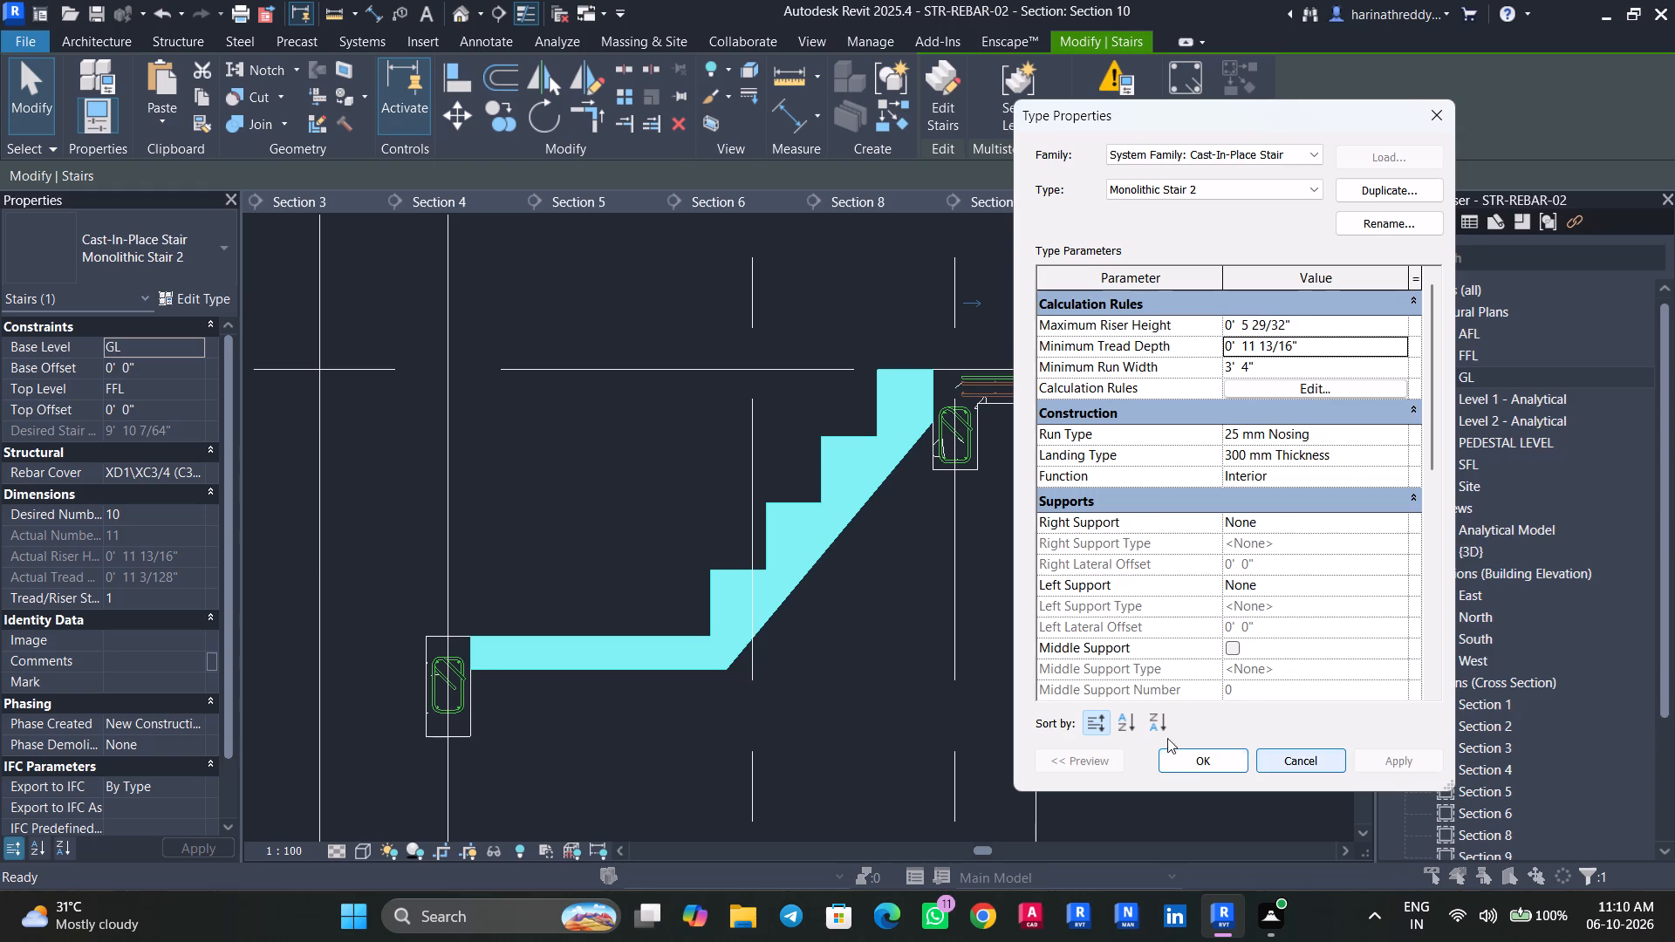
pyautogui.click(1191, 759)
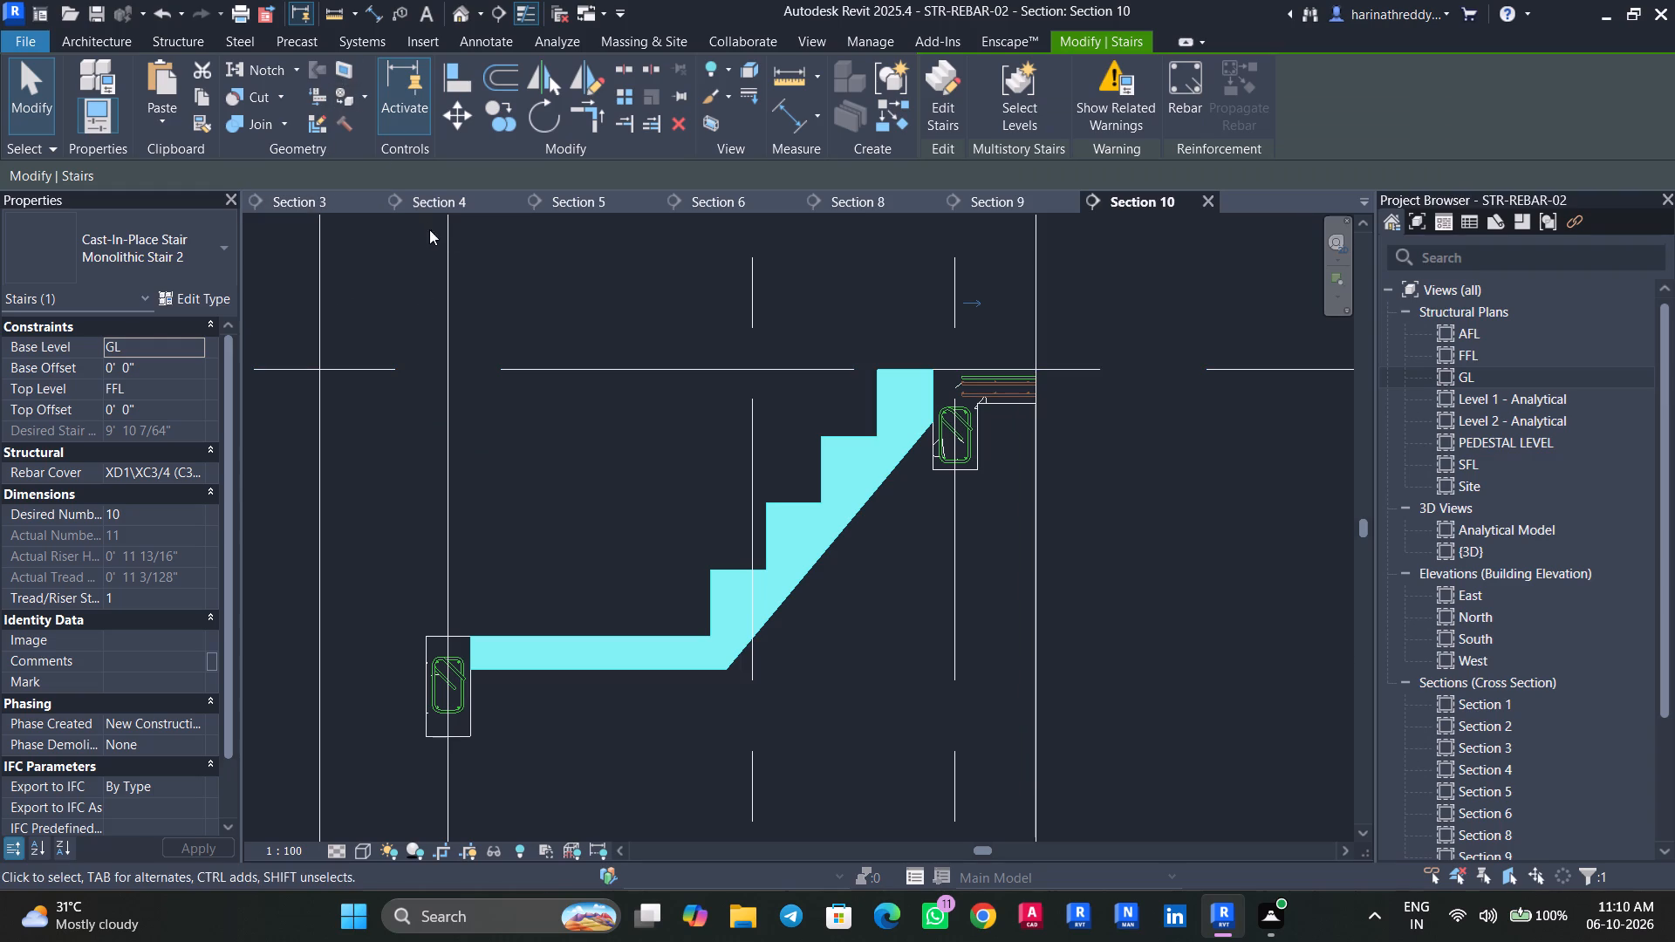
# In the 3D view, set the monolithic stair type's minimum tread depth to 150 mm and maximum riser height to 280 mm.
pyautogui.click(464, 17)
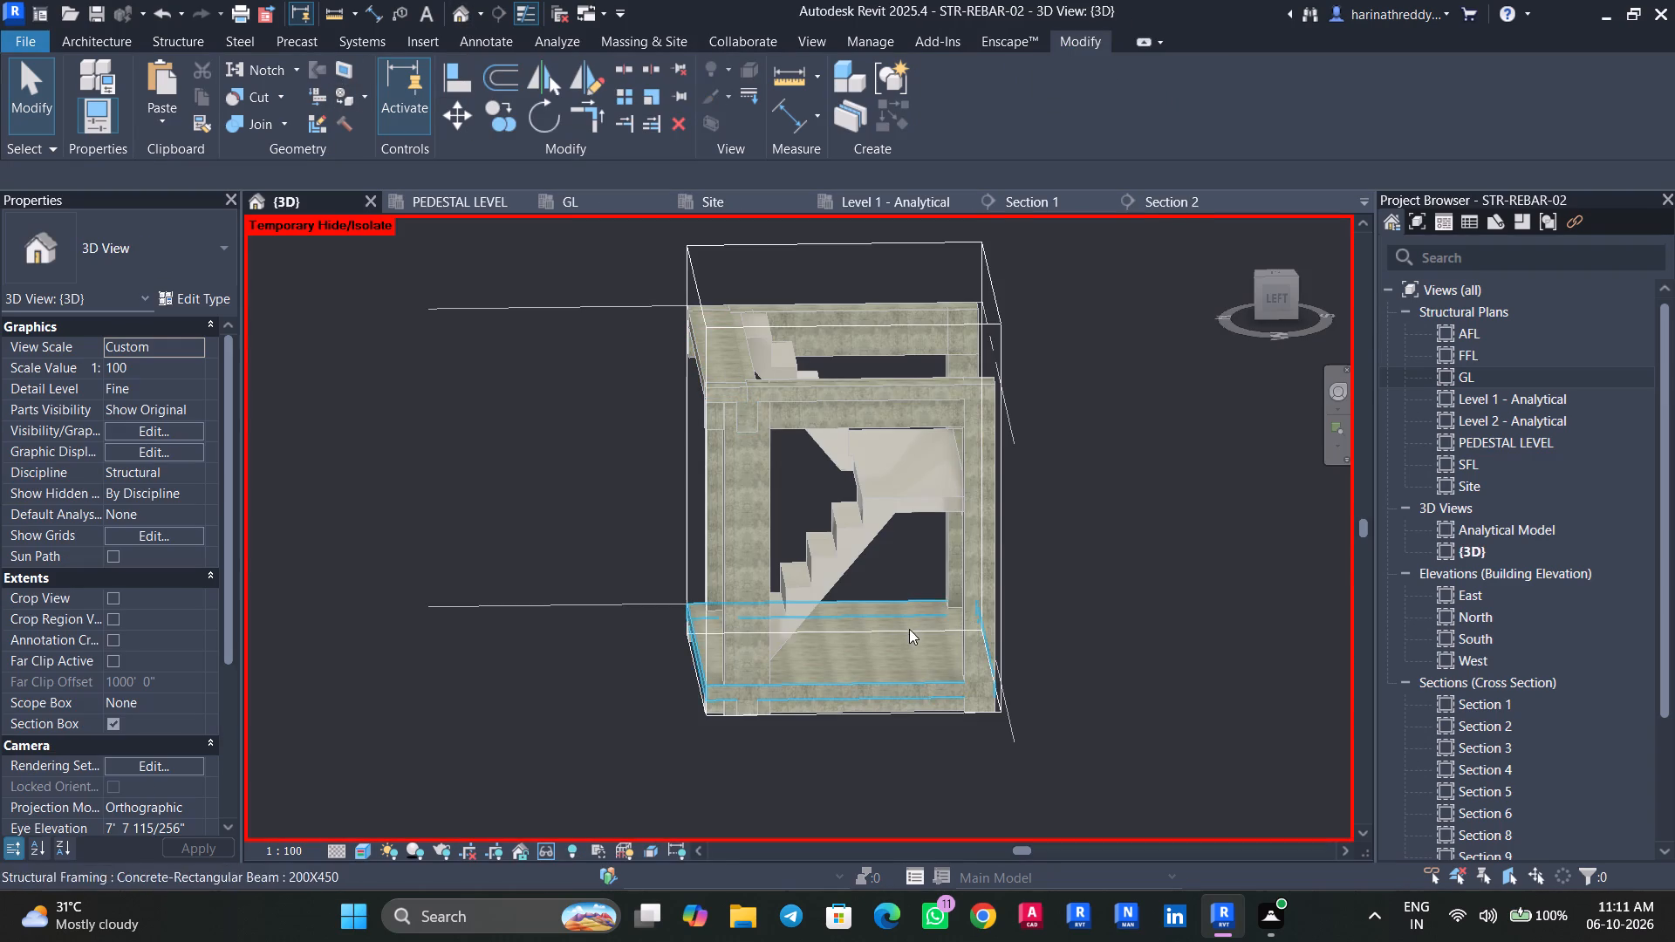
pyautogui.keyDown('shift'); pyautogui.moveTo(864, 613); pyautogui.dragTo(794, 631, button='middle'); pyautogui.keyUp('shift')
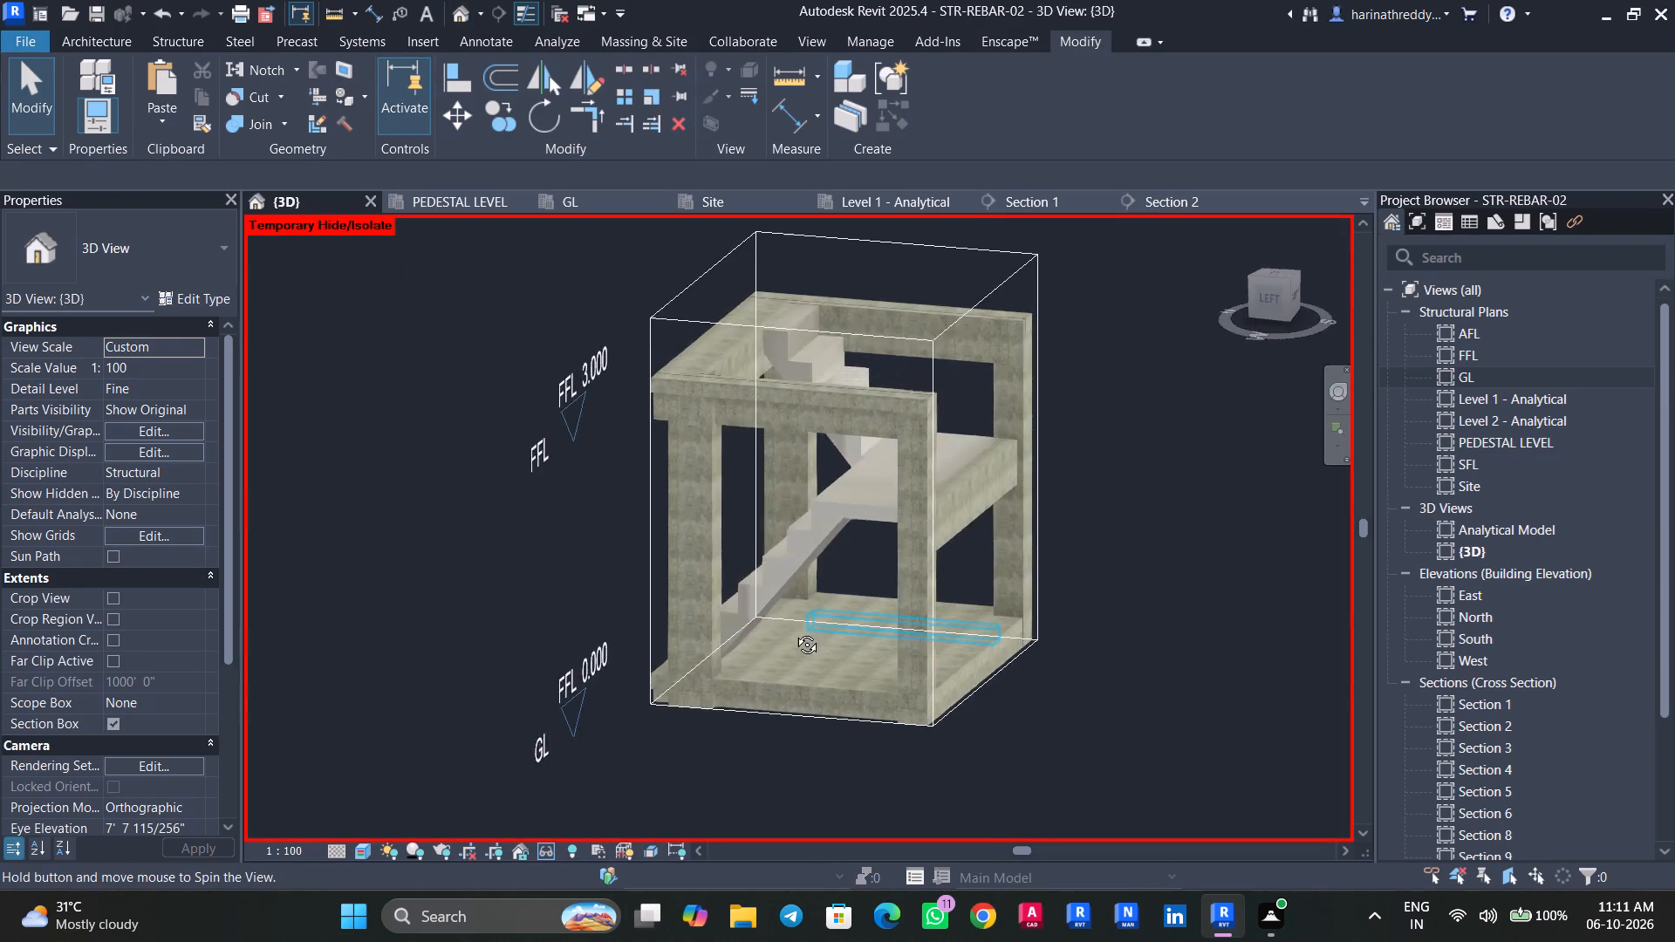
pyautogui.keyDown('shift'); pyautogui.moveTo(794, 631); pyautogui.dragTo(832, 631, button='middle'); pyautogui.keyUp('shift')
pyautogui.scroll(8, 823, 540)
pyautogui.keyDown('shift'); pyautogui.scroll(1, 984, 635); pyautogui.keyUp('shift')
pyautogui.keyDown('shift'); pyautogui.moveTo(984, 635); pyautogui.dragTo(1027, 551, button='middle'); pyautogui.keyUp('shift')
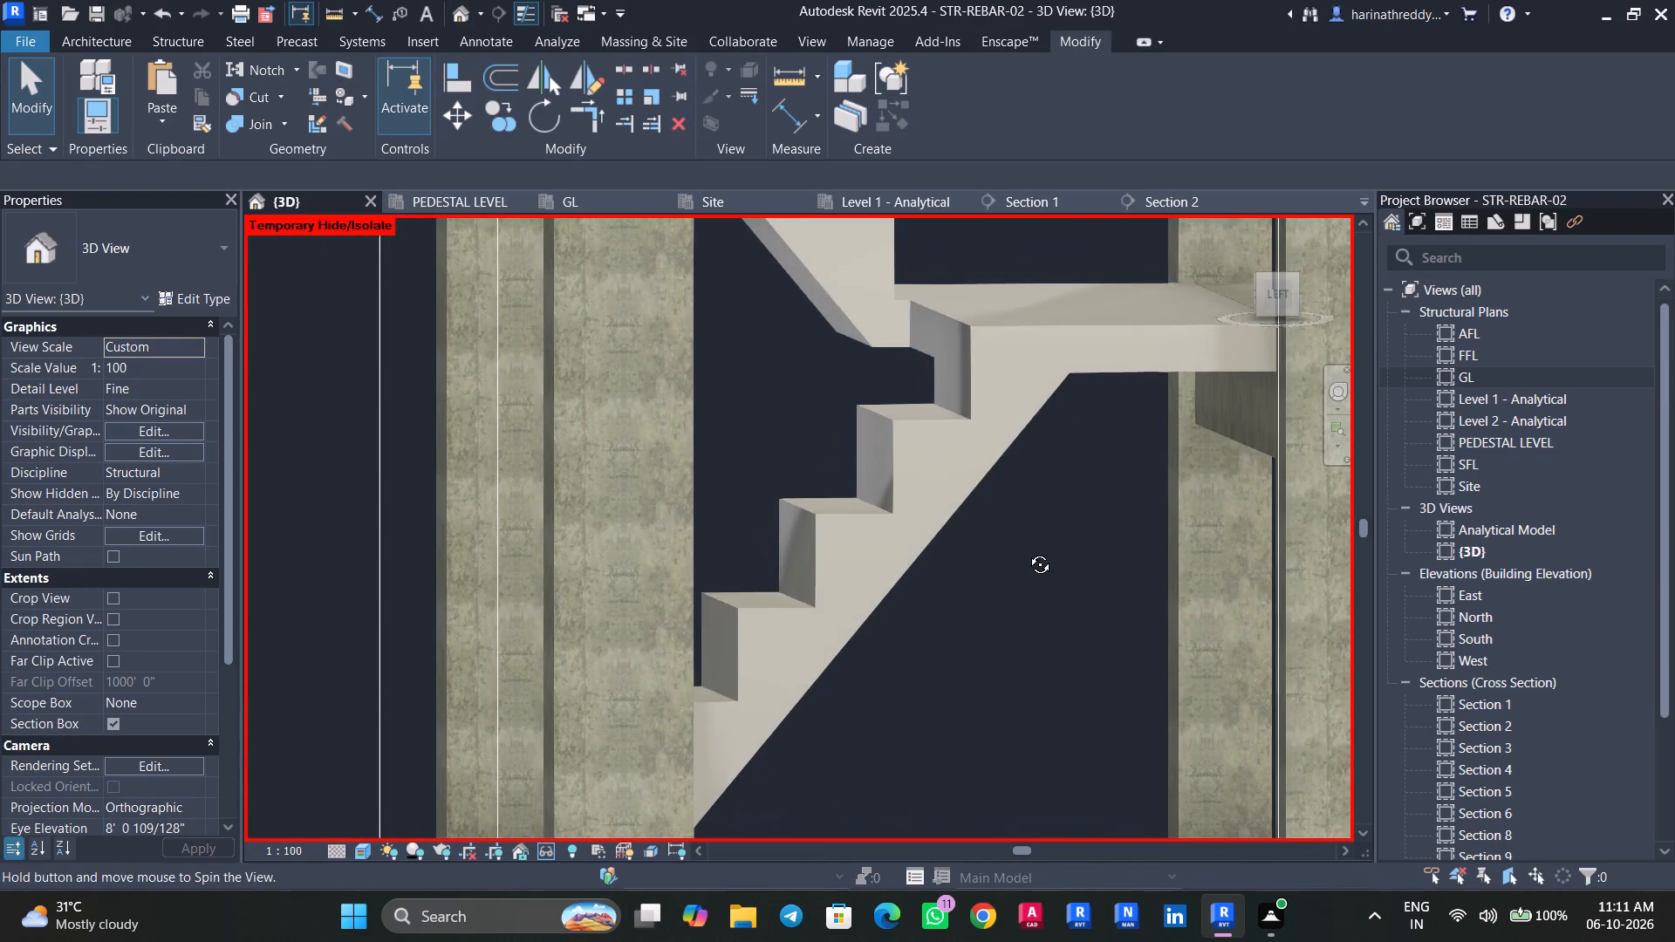
pyautogui.keyDown('shift'); pyautogui.moveTo(1027, 551); pyautogui.dragTo(1028, 551, button='middle'); pyautogui.keyUp('shift')
pyautogui.click(960, 486)
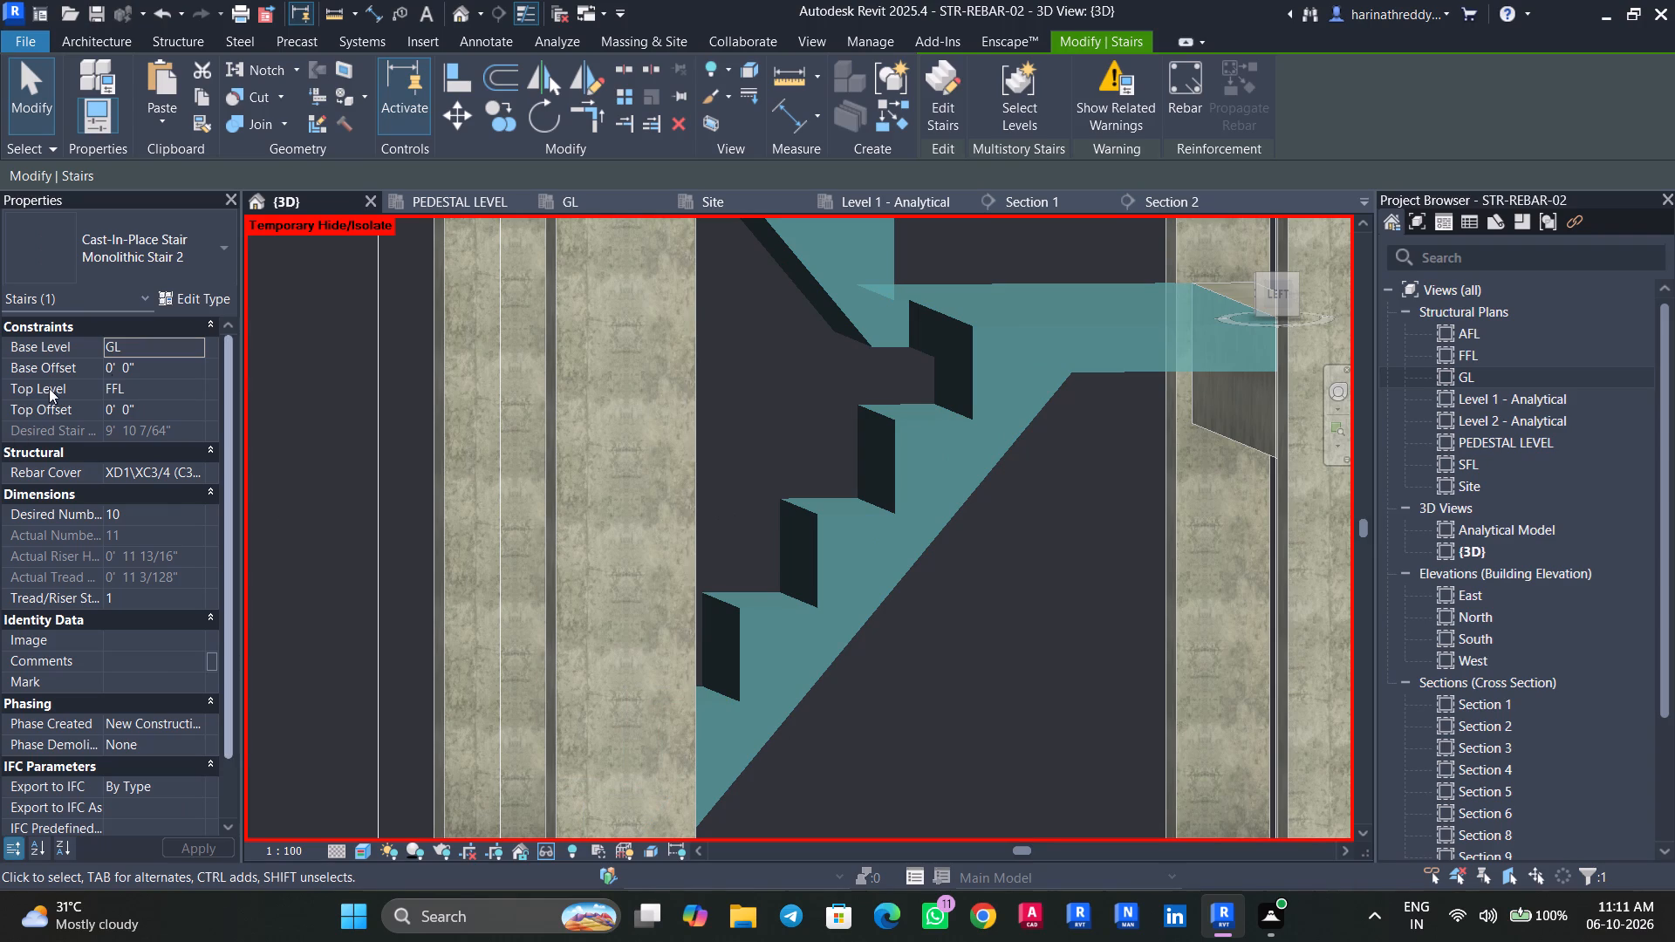
pyautogui.click(209, 293)
pyautogui.click(1383, 351)
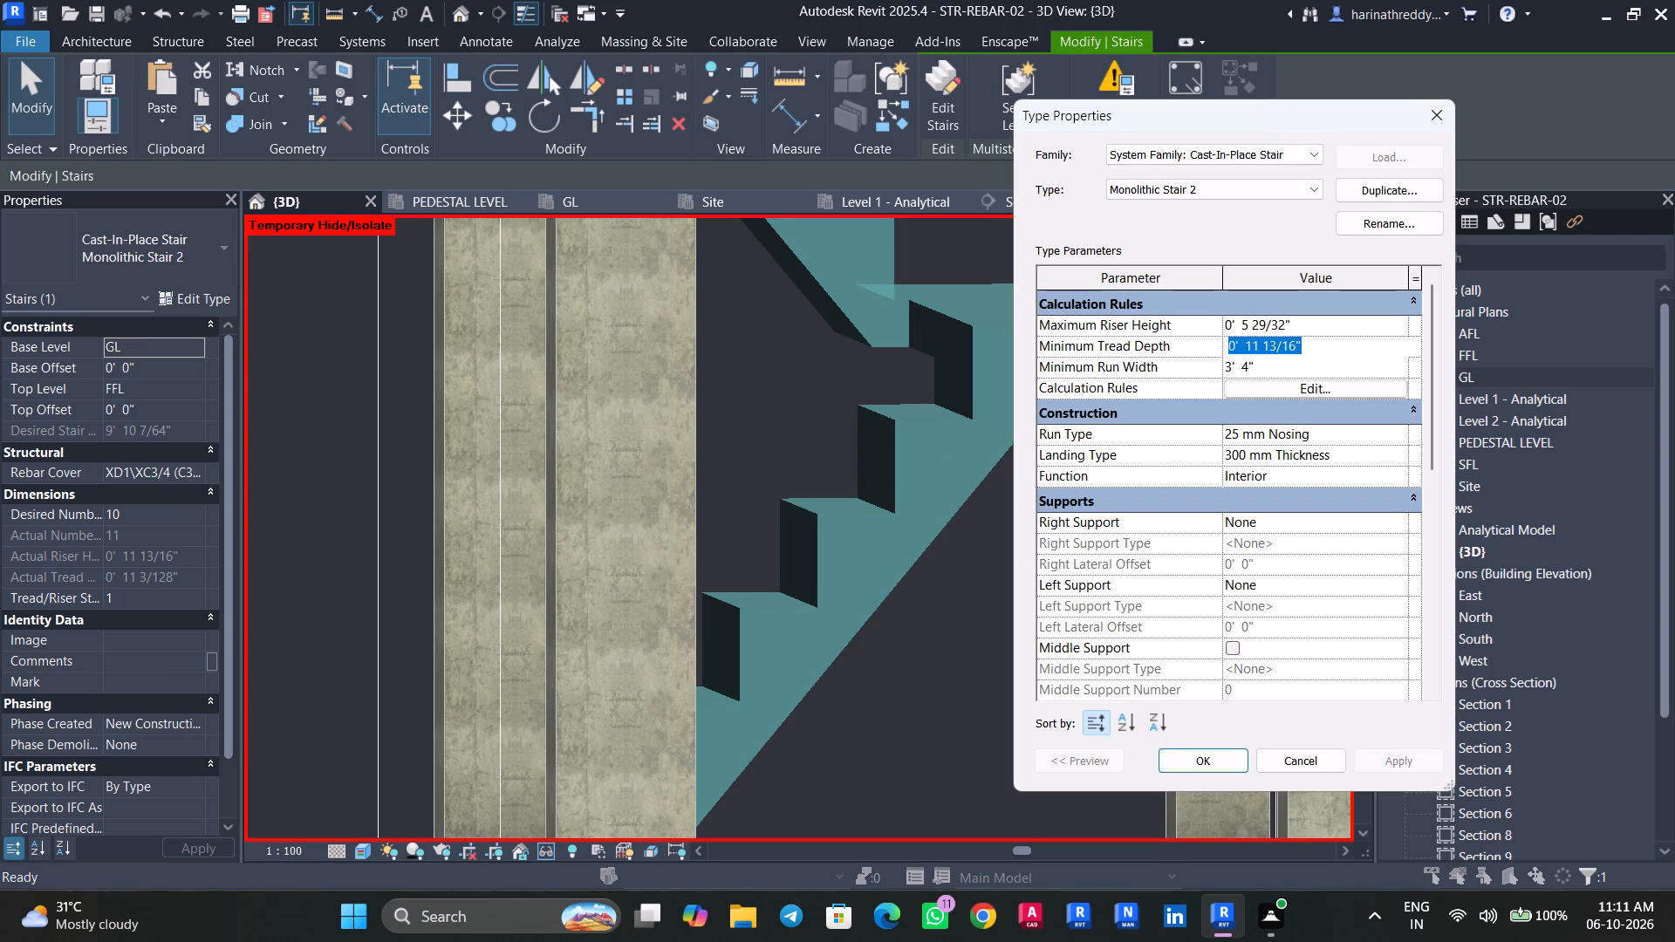
pyautogui.write('150')
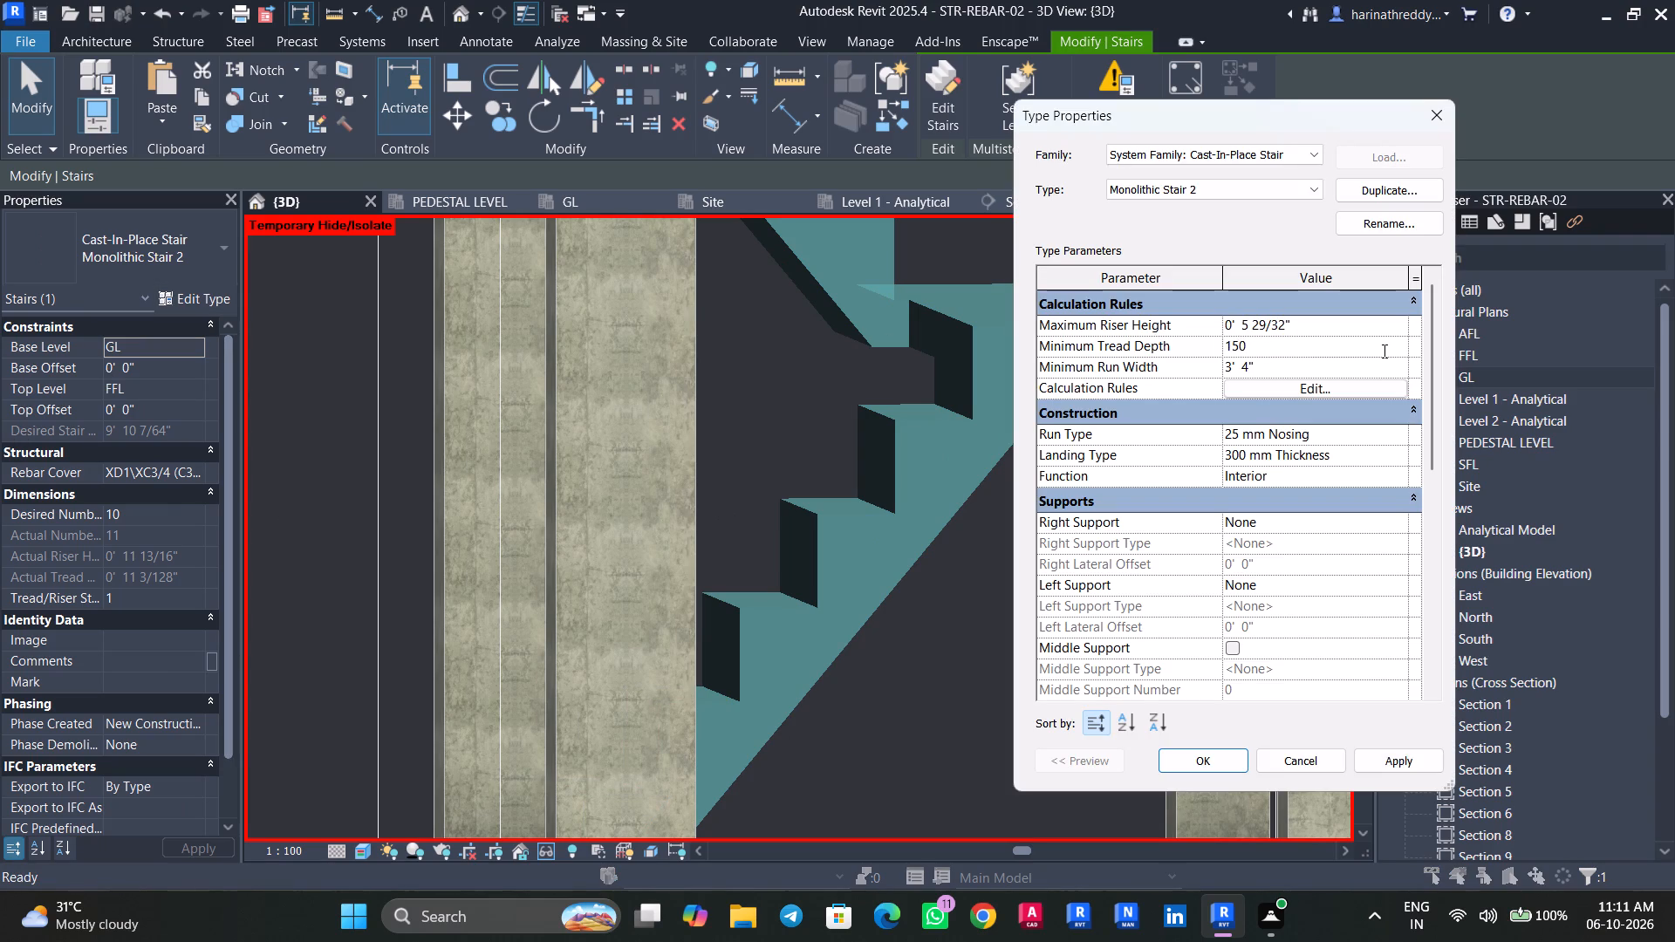
pyautogui.write('mm')
pyautogui.press('Return')
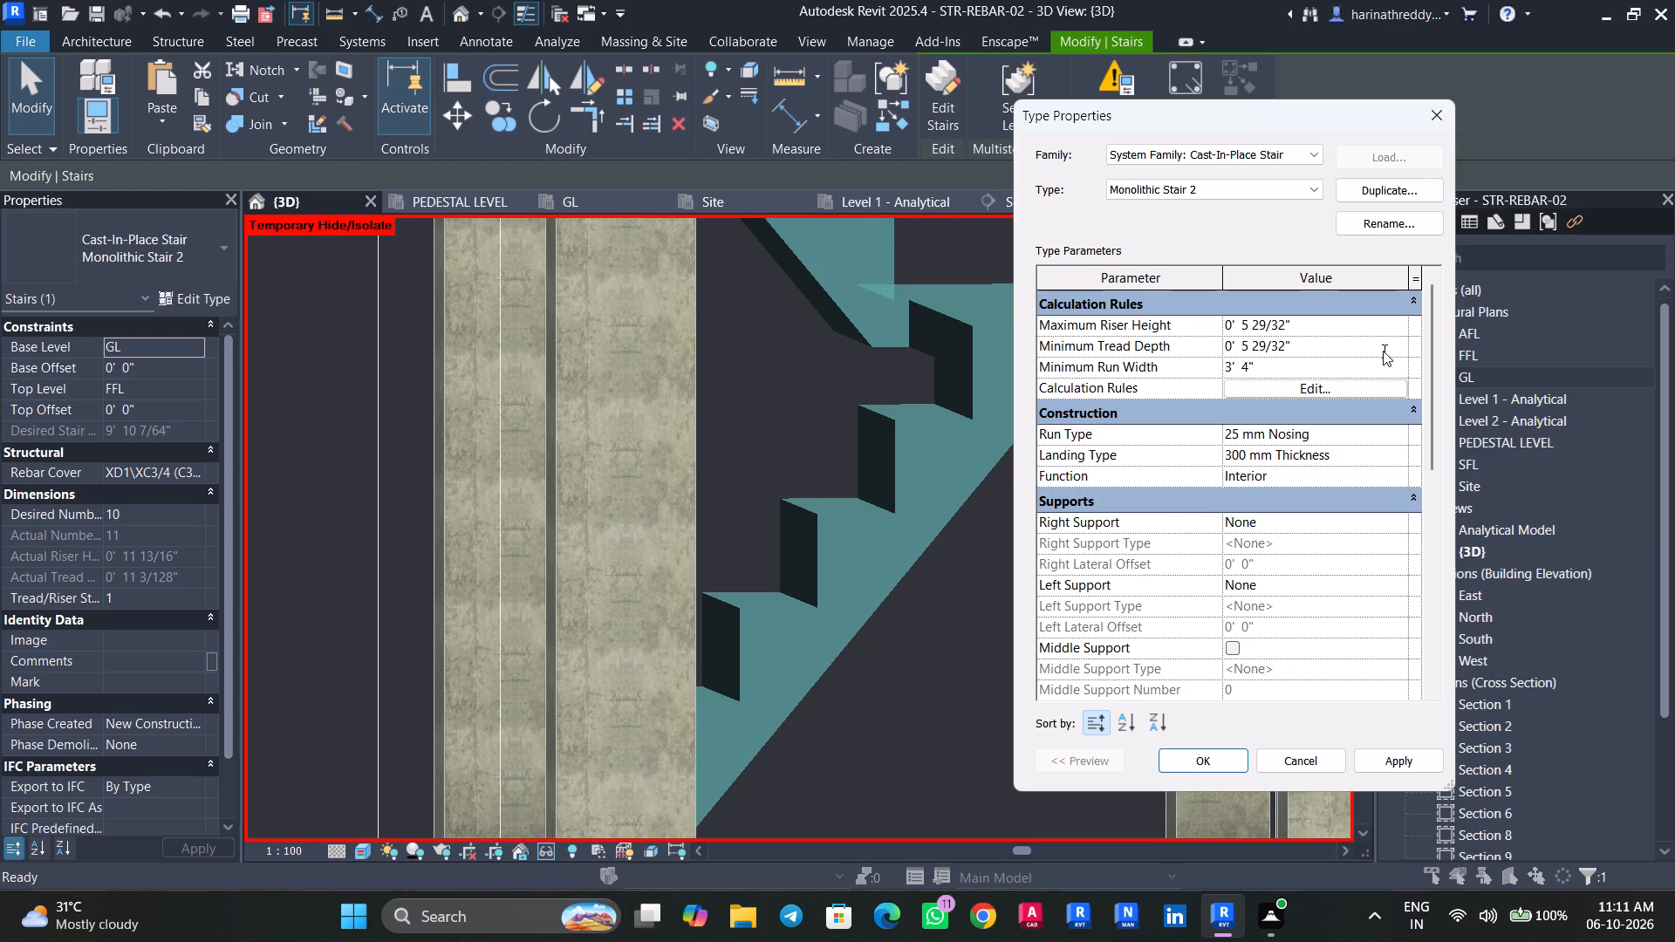
pyautogui.click(1378, 317)
pyautogui.press('2')
pyautogui.write('80')
pyautogui.write('mm')
pyautogui.press('Return')
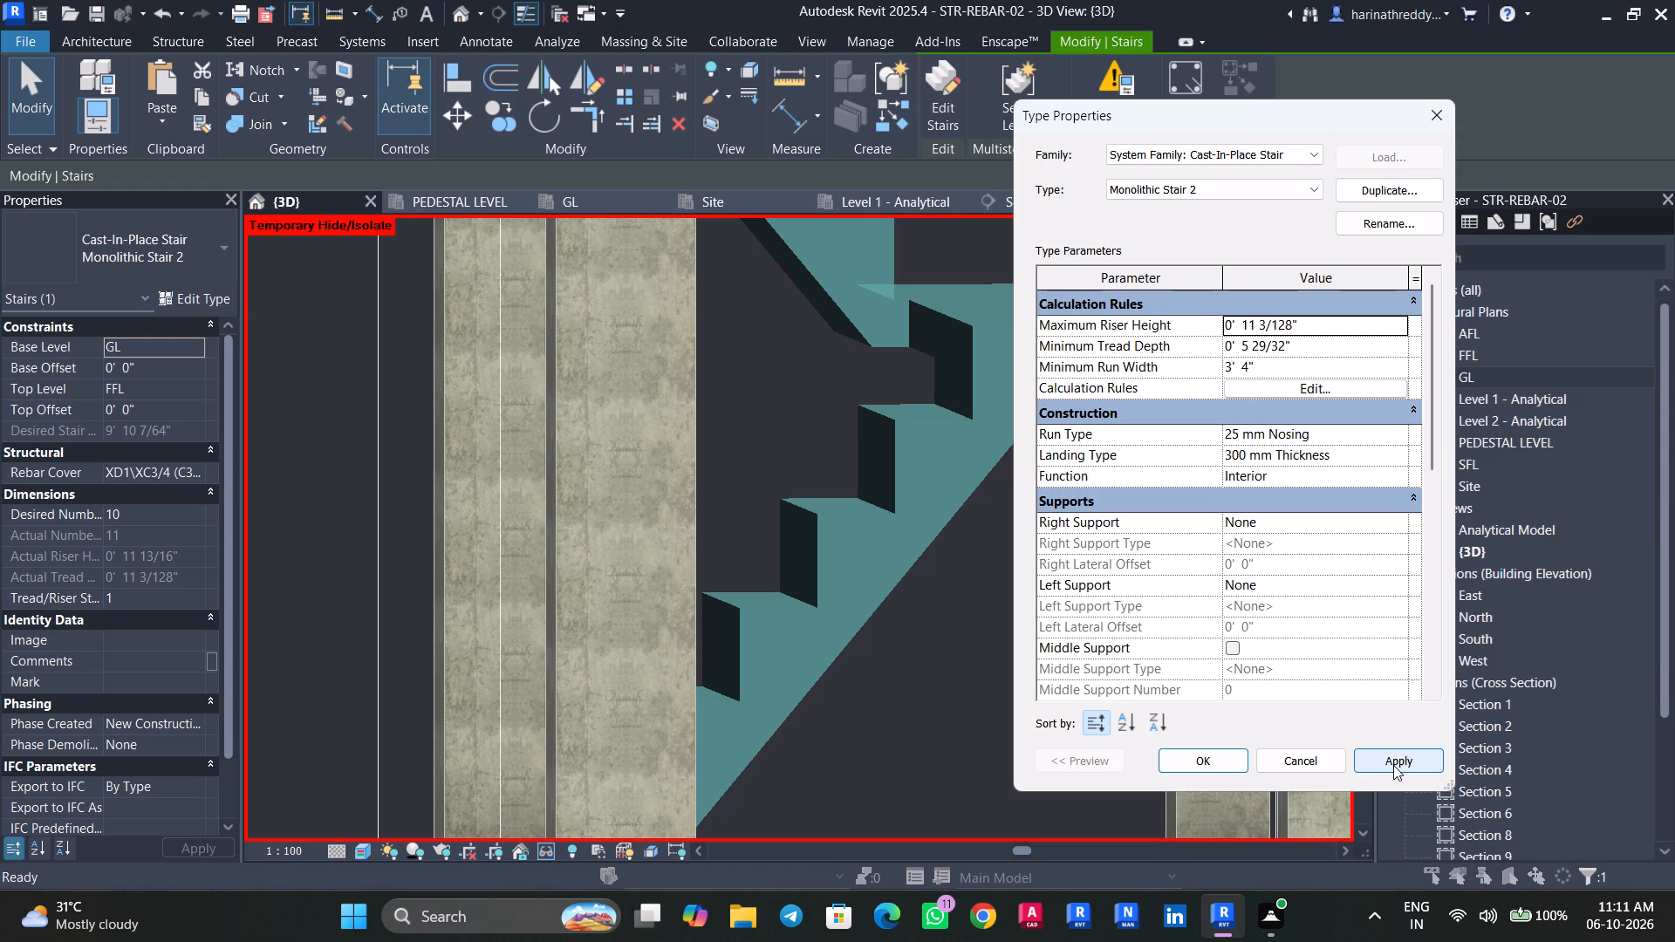
pyautogui.click(1393, 765)
pyautogui.click(1196, 764)
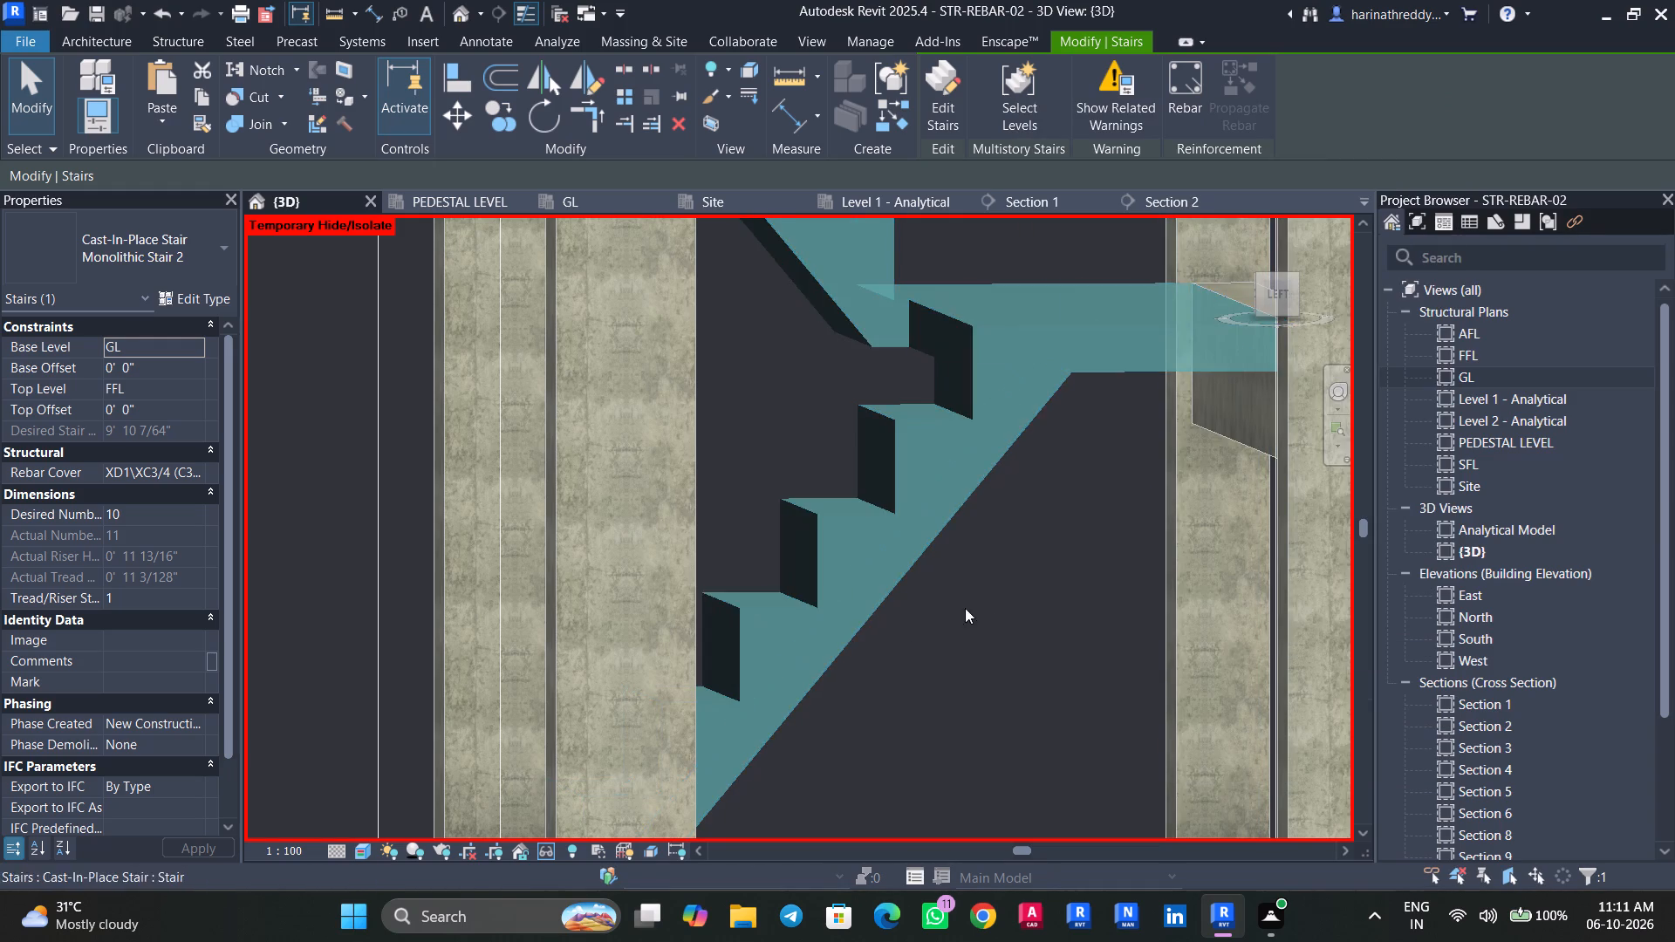
pyautogui.press('Escape')
pyautogui.press('Escape')
# Examine the stair's flights and mid-landing from several sides in 3D and open its type properties.
pyautogui.keyDown('shift'); pyautogui.moveTo(985, 645); pyautogui.dragTo(1097, 703, button='middle'); pyautogui.keyUp('shift')
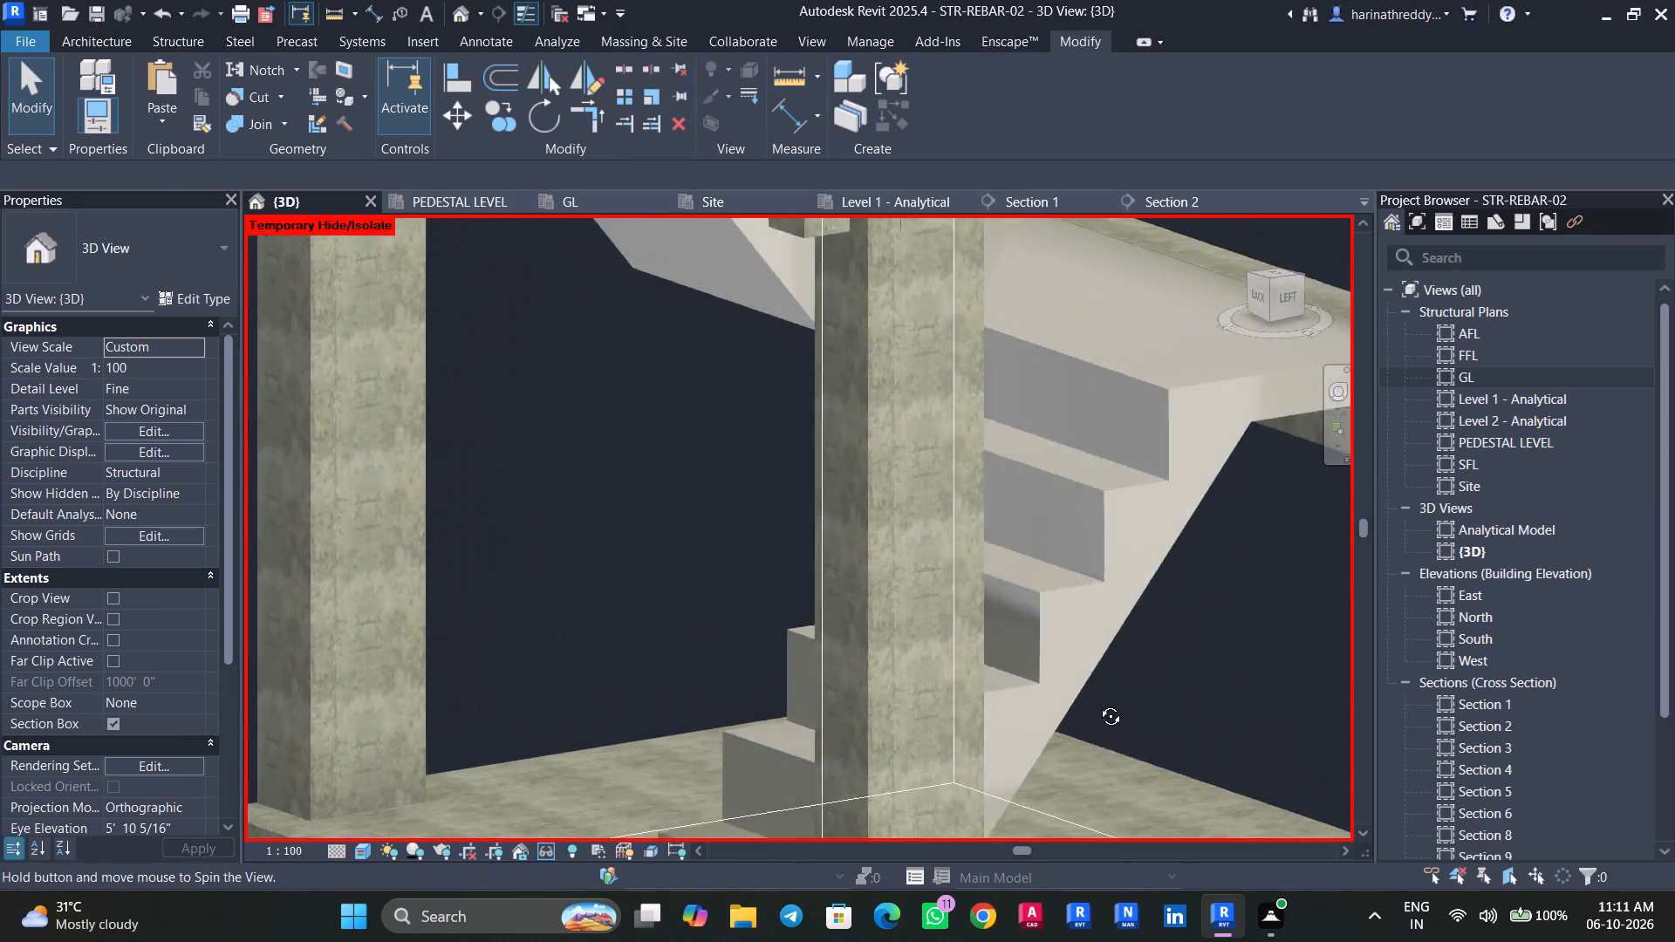
pyautogui.keyDown('shift'); pyautogui.moveTo(1097, 703); pyautogui.dragTo(1517, 720, button='middle'); pyautogui.keyUp('shift')
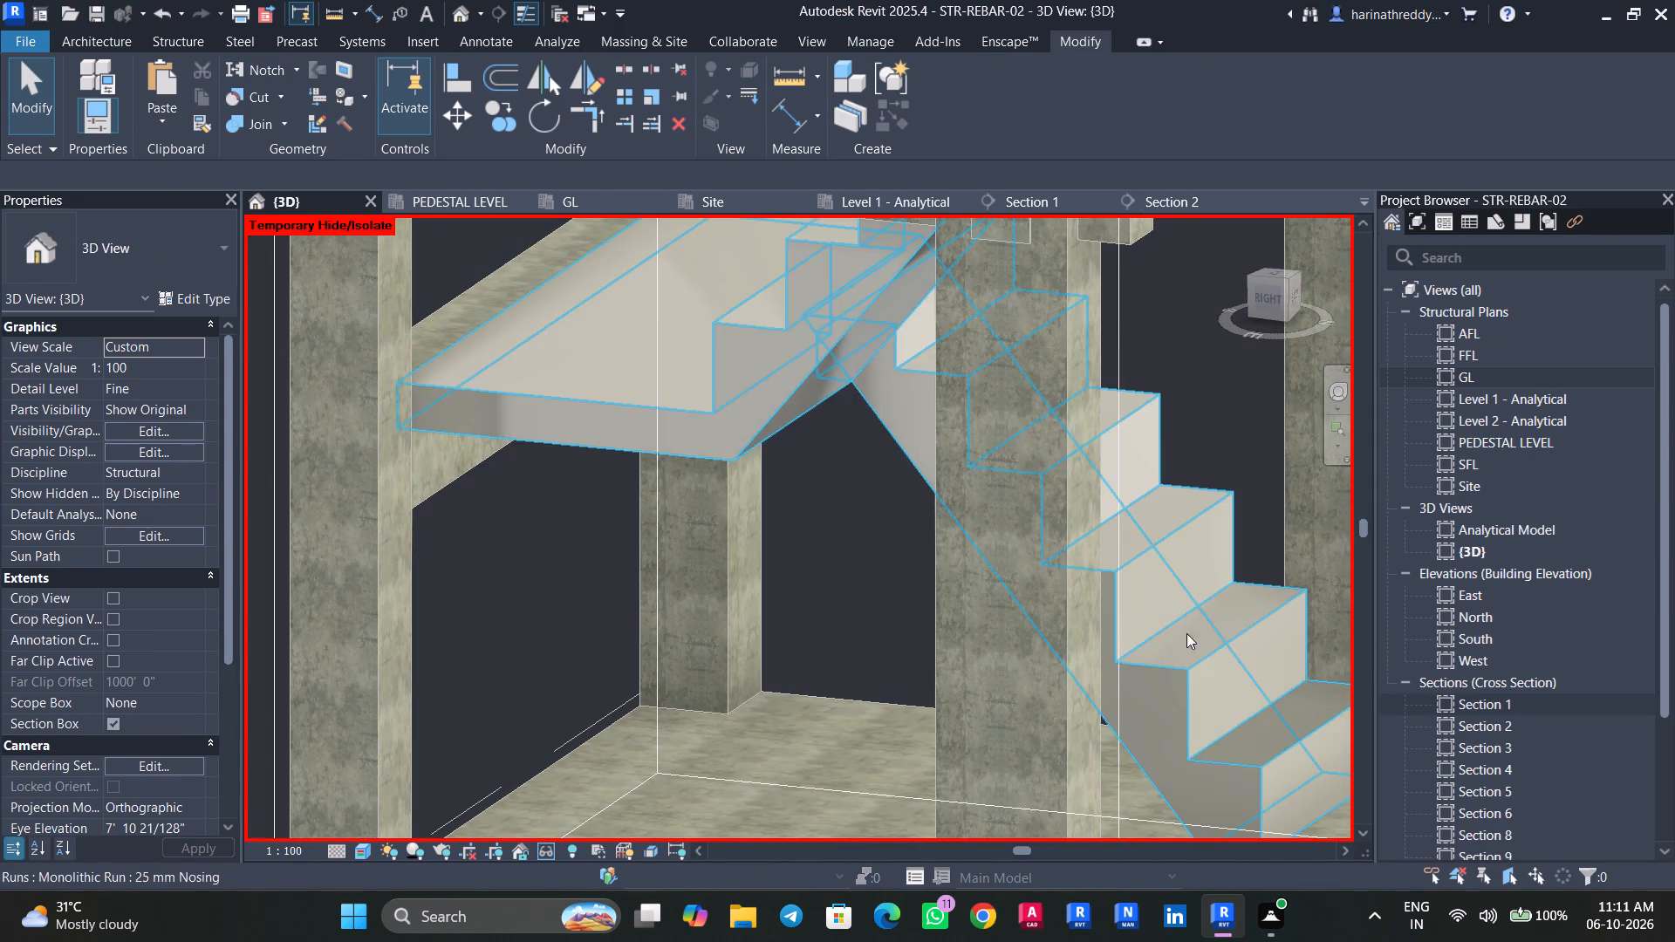
pyautogui.click(1166, 629)
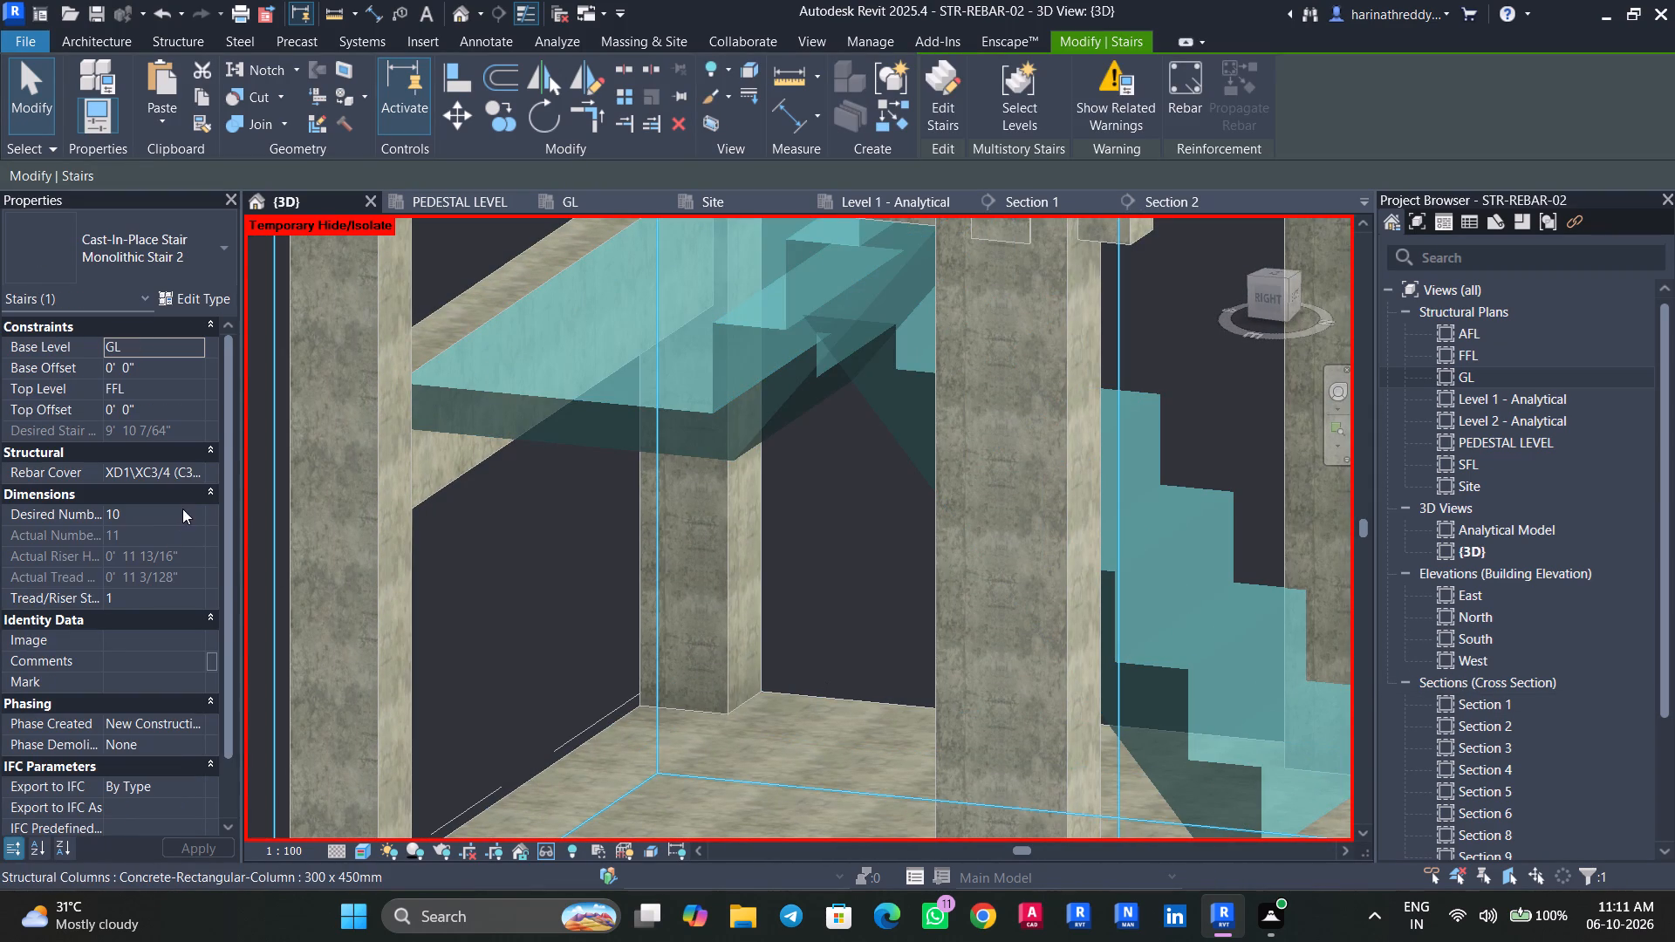
pyautogui.click(195, 306)
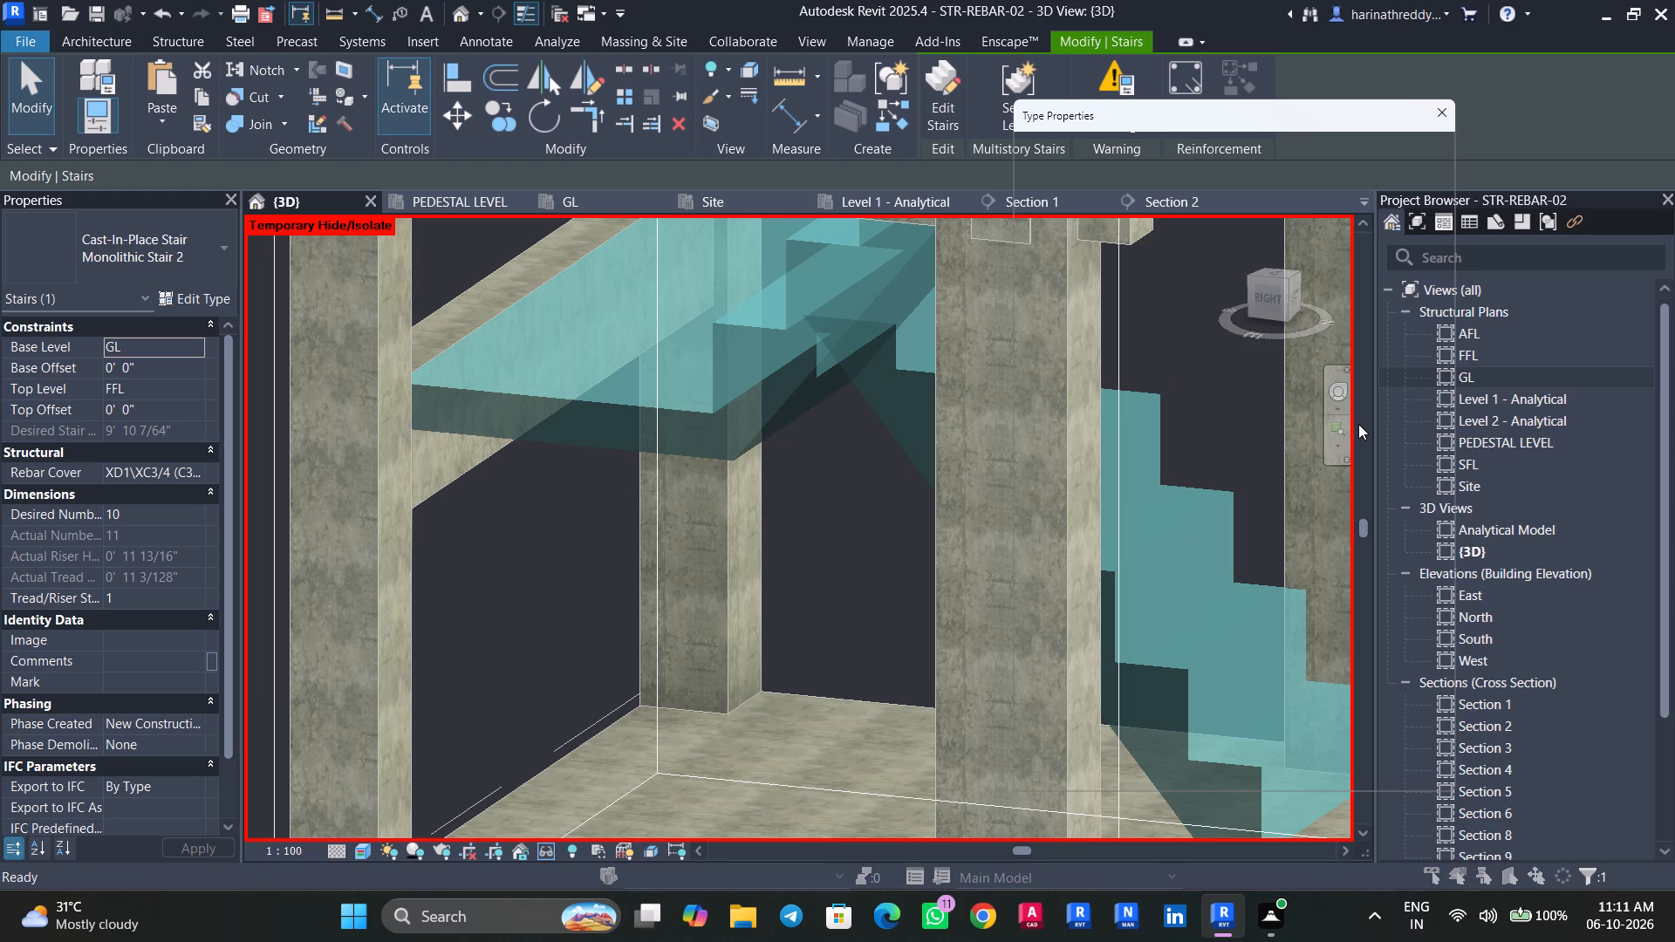
pyautogui.press('Escape')
pyautogui.press('Escape')
pyautogui.scroll(-2, 801, 426)
pyautogui.scroll(1, 801, 426)
pyautogui.scroll(-3, 801, 426)
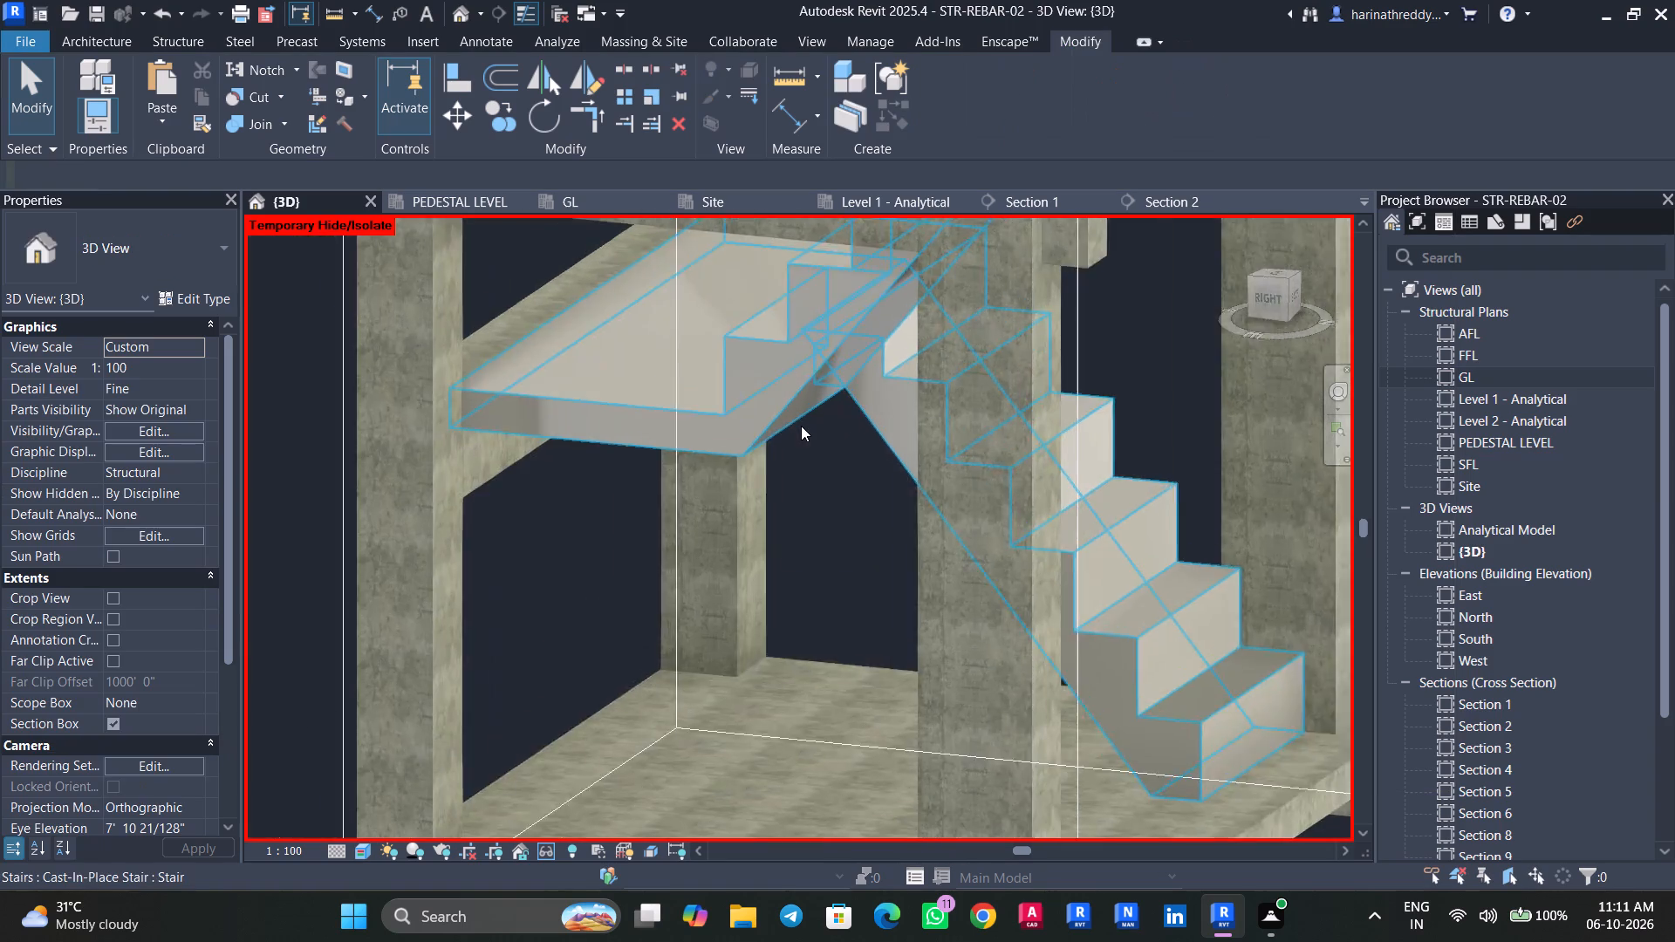
pyautogui.scroll(-1, 801, 426)
pyautogui.keyDown('shift'); pyautogui.moveTo(795, 509); pyautogui.dragTo(1041, 431, button='middle'); pyautogui.keyUp('shift')
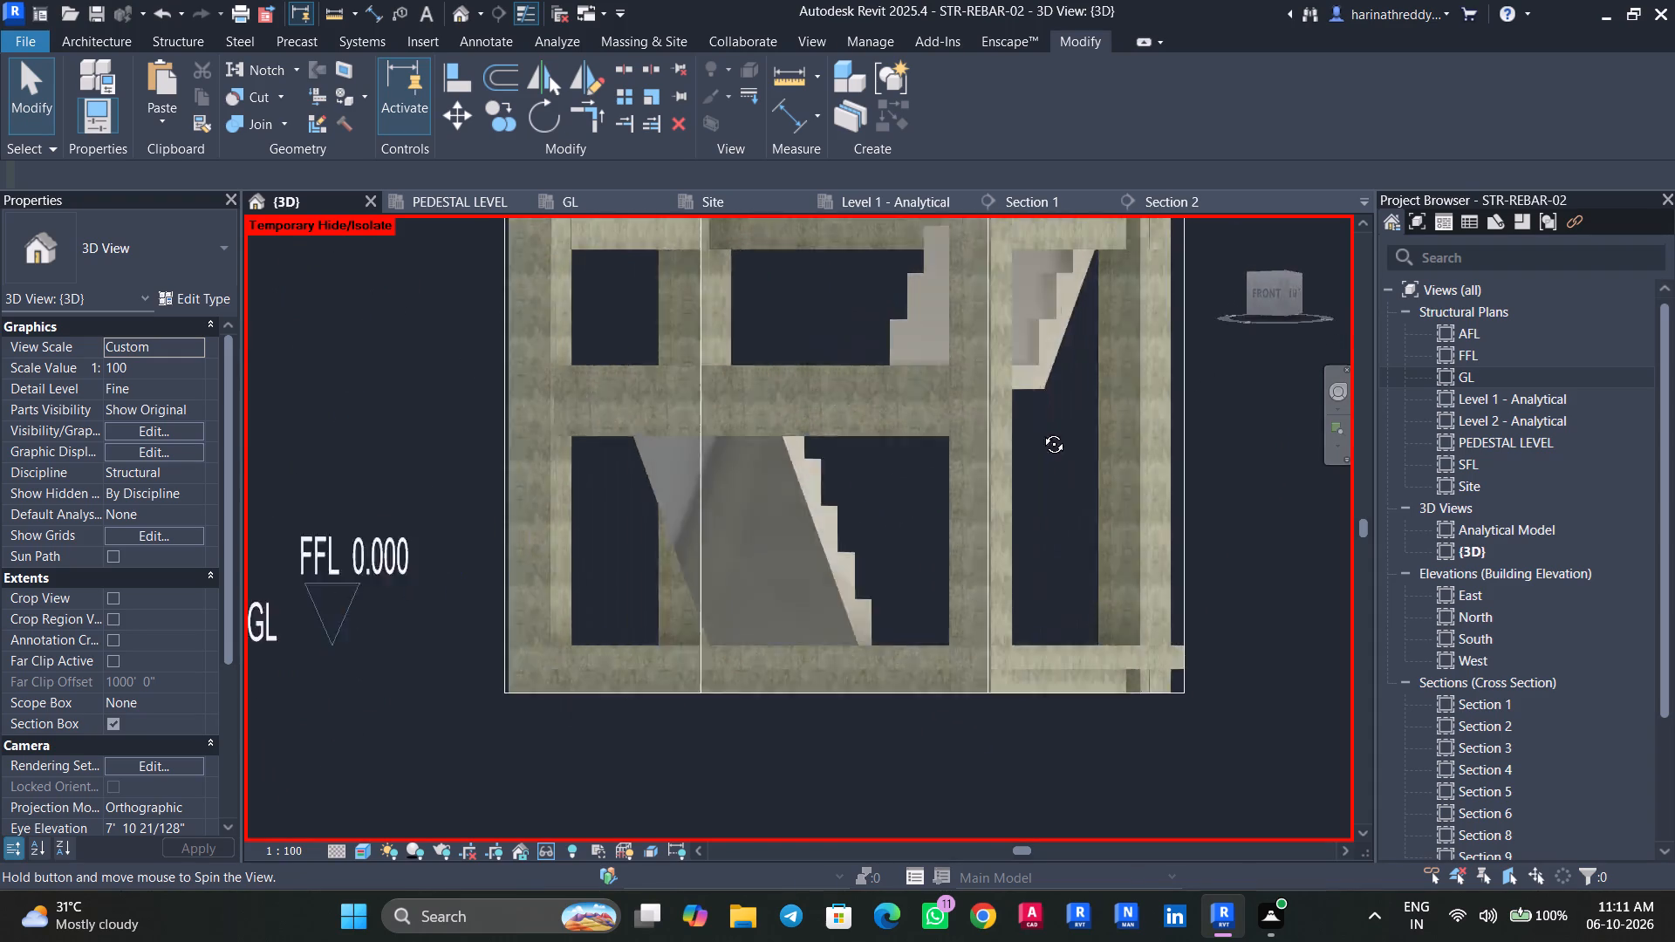
pyautogui.keyDown('shift'); pyautogui.moveTo(1041, 431); pyautogui.dragTo(956, 446, button='middle'); pyautogui.keyUp('shift')
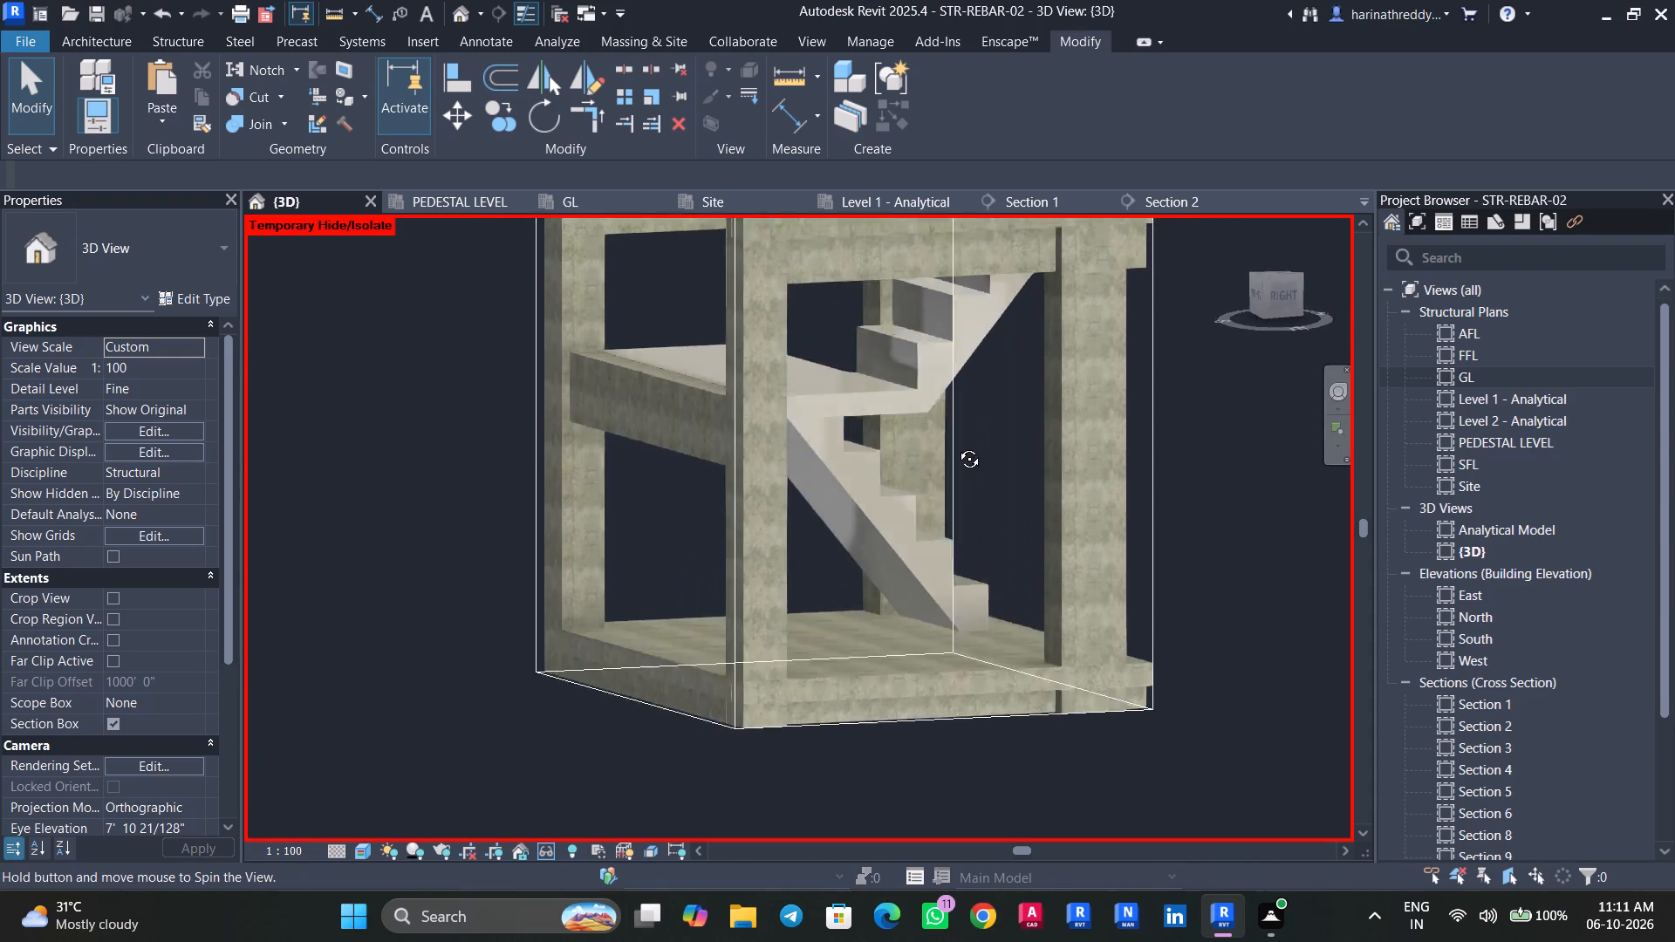
pyautogui.keyDown('shift'); pyautogui.moveTo(956, 446); pyautogui.dragTo(899, 530, button='middle'); pyautogui.keyUp('shift')
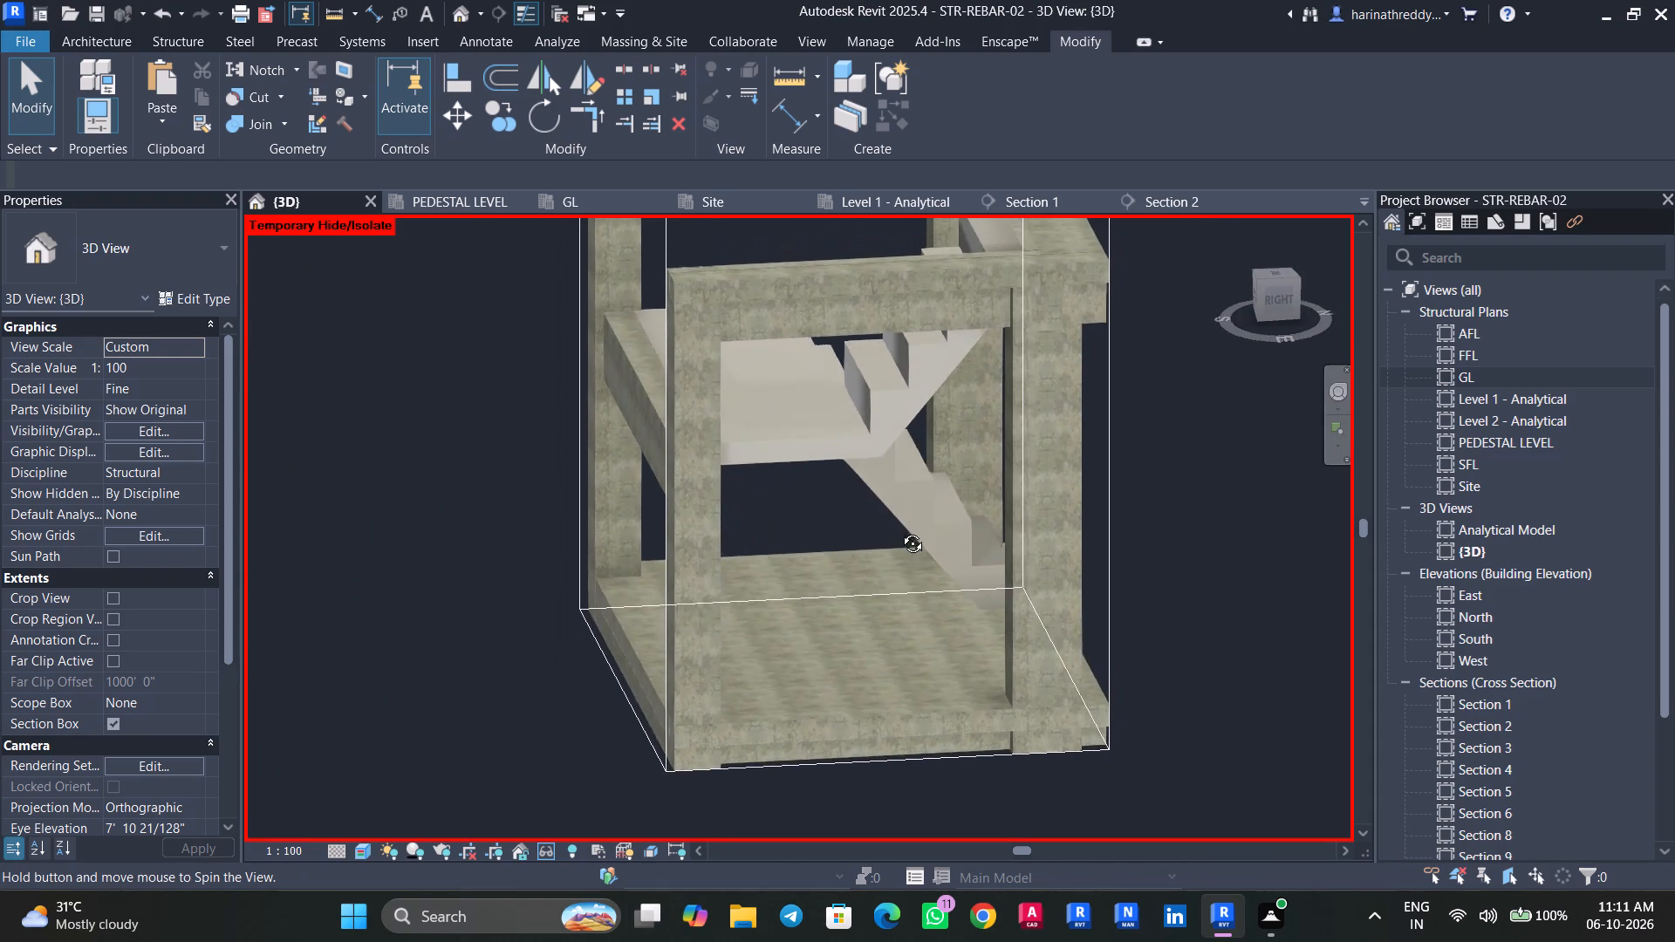
pyautogui.keyDown('shift'); pyautogui.moveTo(899, 530); pyautogui.dragTo(901, 546, button='middle'); pyautogui.keyUp('shift')
# Delete the monolithic stair from the model.
pyautogui.press('Escape')
pyautogui.click(807, 452)
pyautogui.press('Delete')
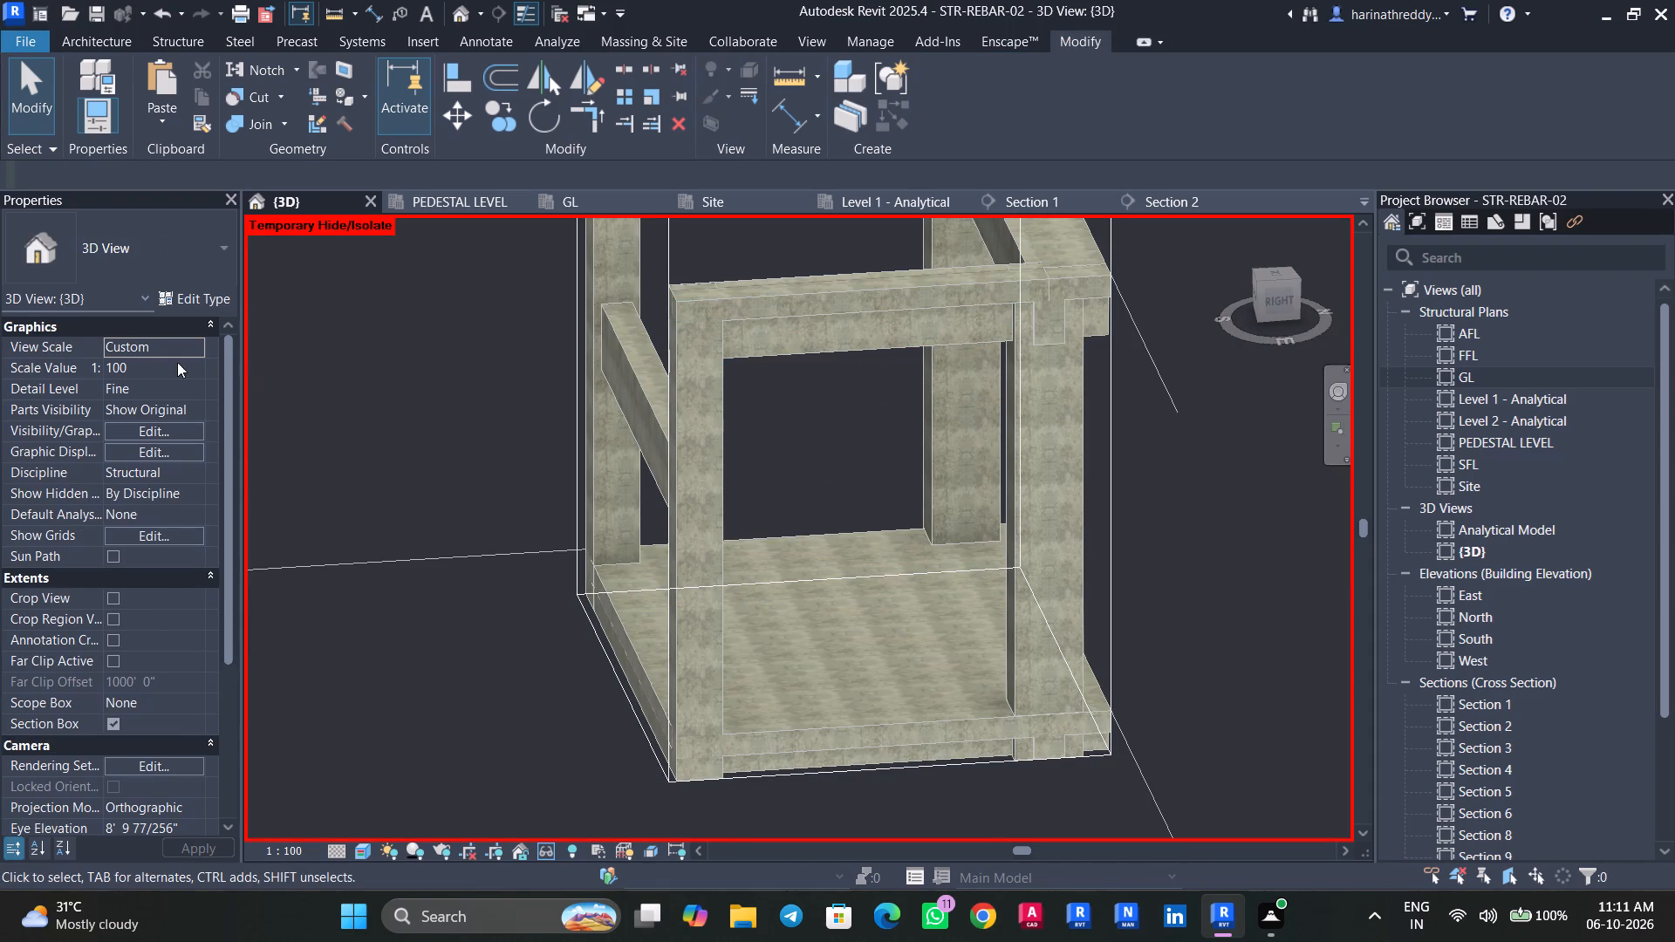
# In the GL plan, start a sketched monolithic stair run and pick its outer boundary along the beam edges on three sides of the bay.
pyautogui.click(564, 193)
pyautogui.scroll(-3, 701, 474)
pyautogui.scroll(4, 682, 515)
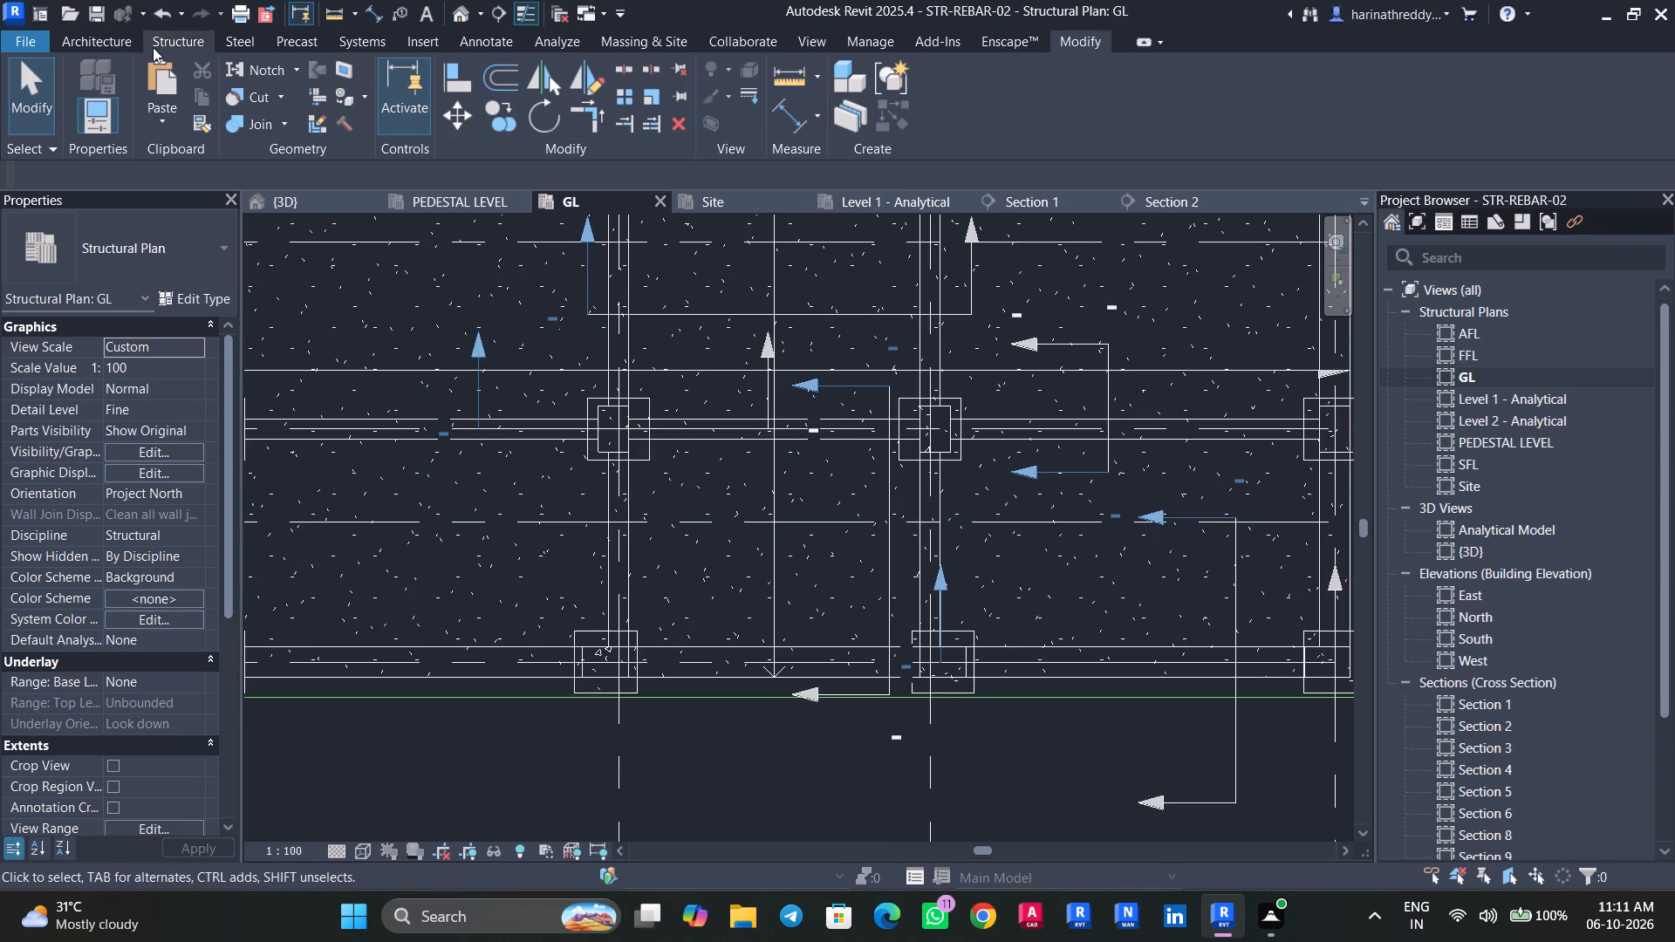
pyautogui.click(93, 42)
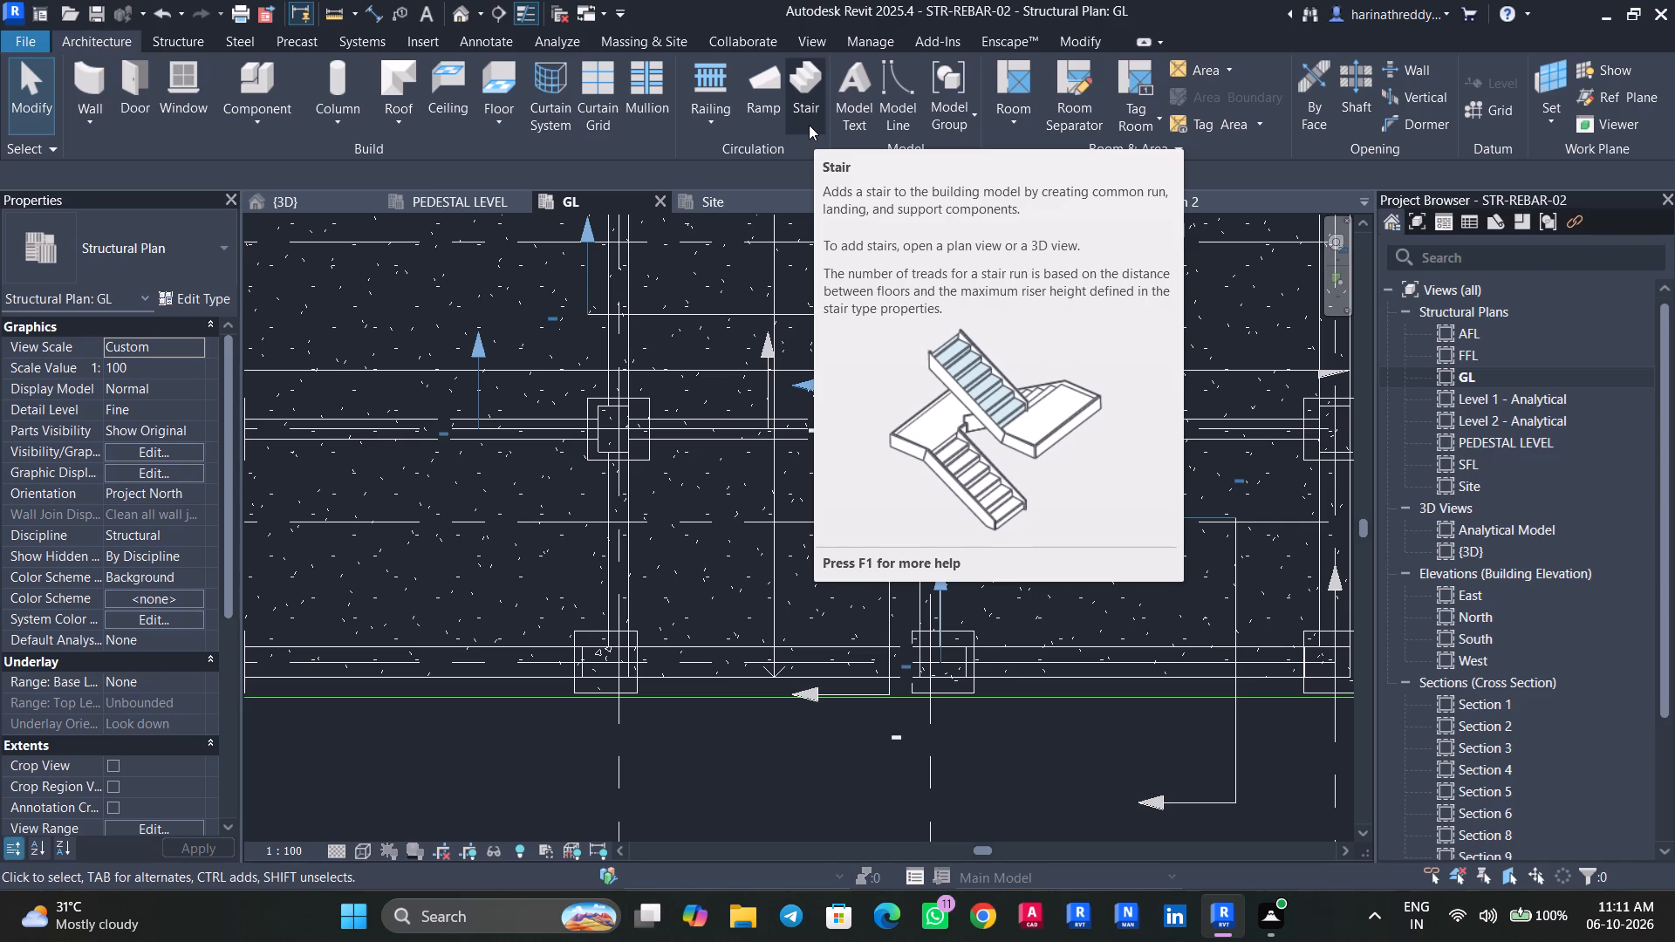
pyautogui.click(809, 125)
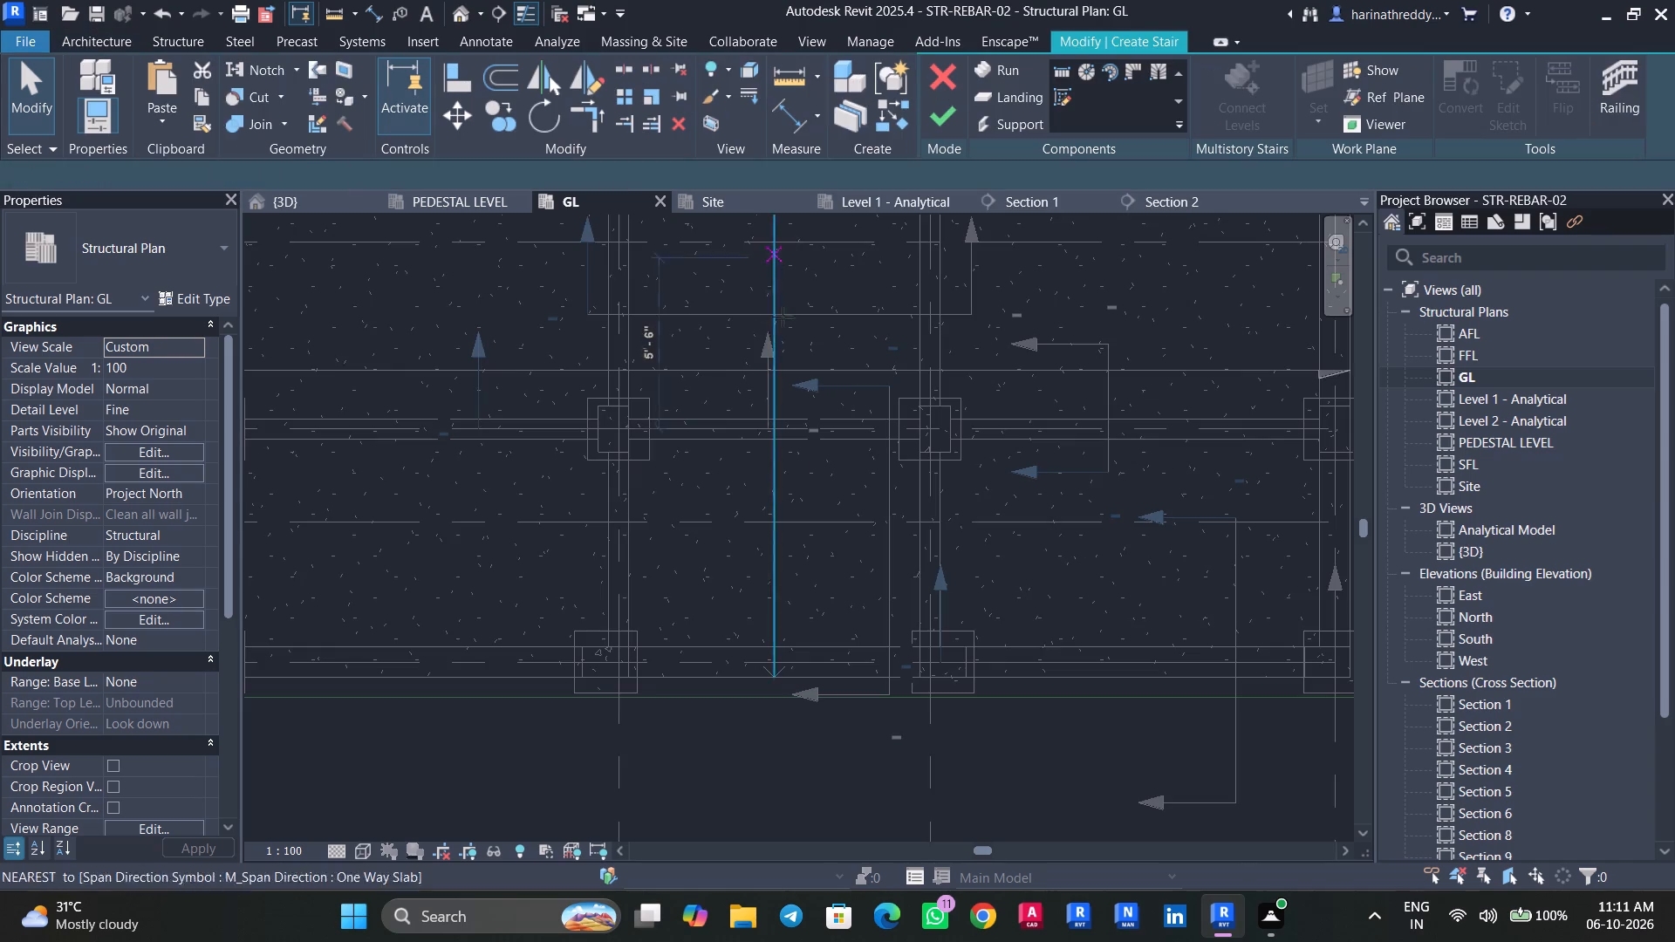
pyautogui.click(1068, 103)
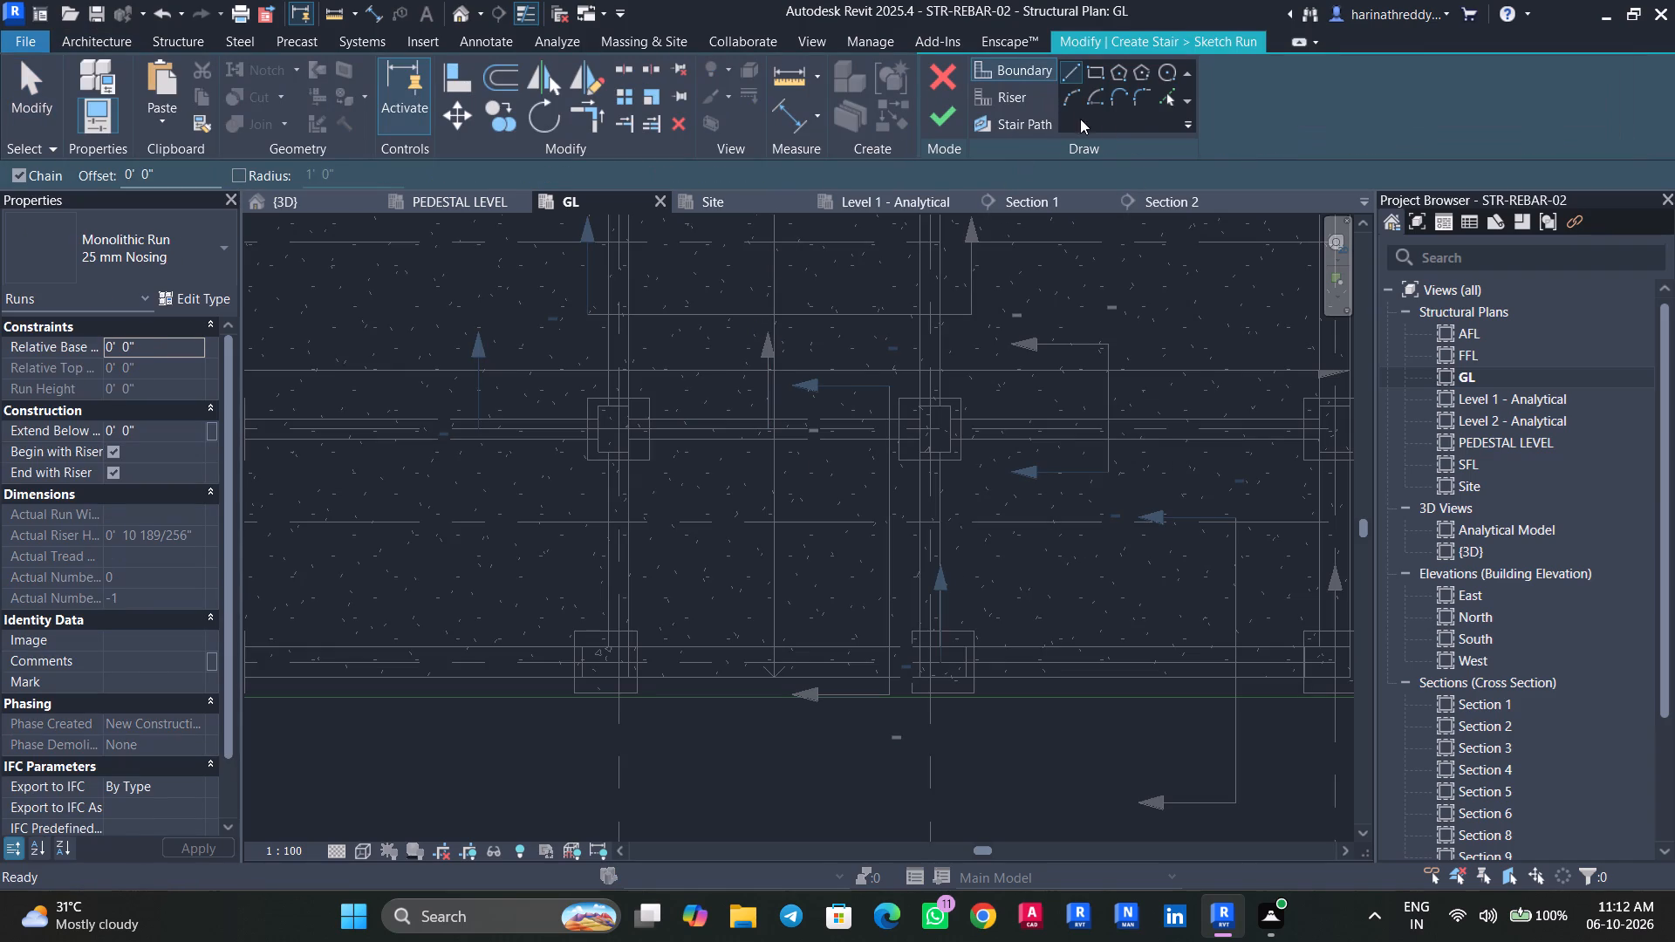
pyautogui.click(1168, 104)
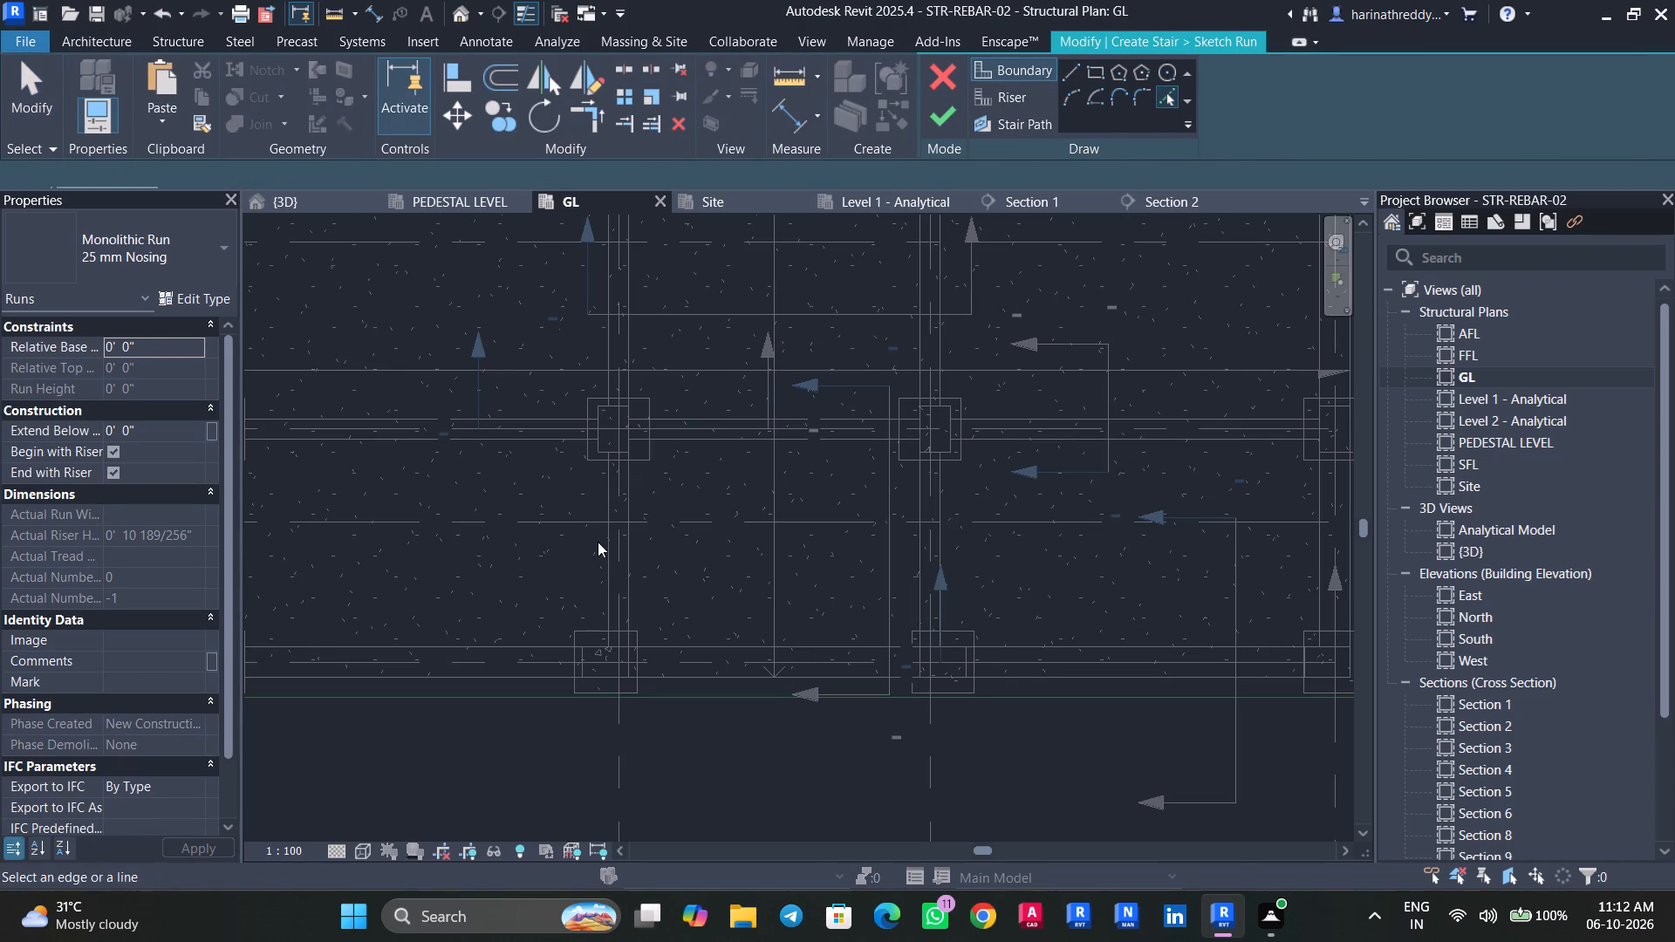
pyautogui.scroll(4, 615, 528)
pyautogui.click(642, 487)
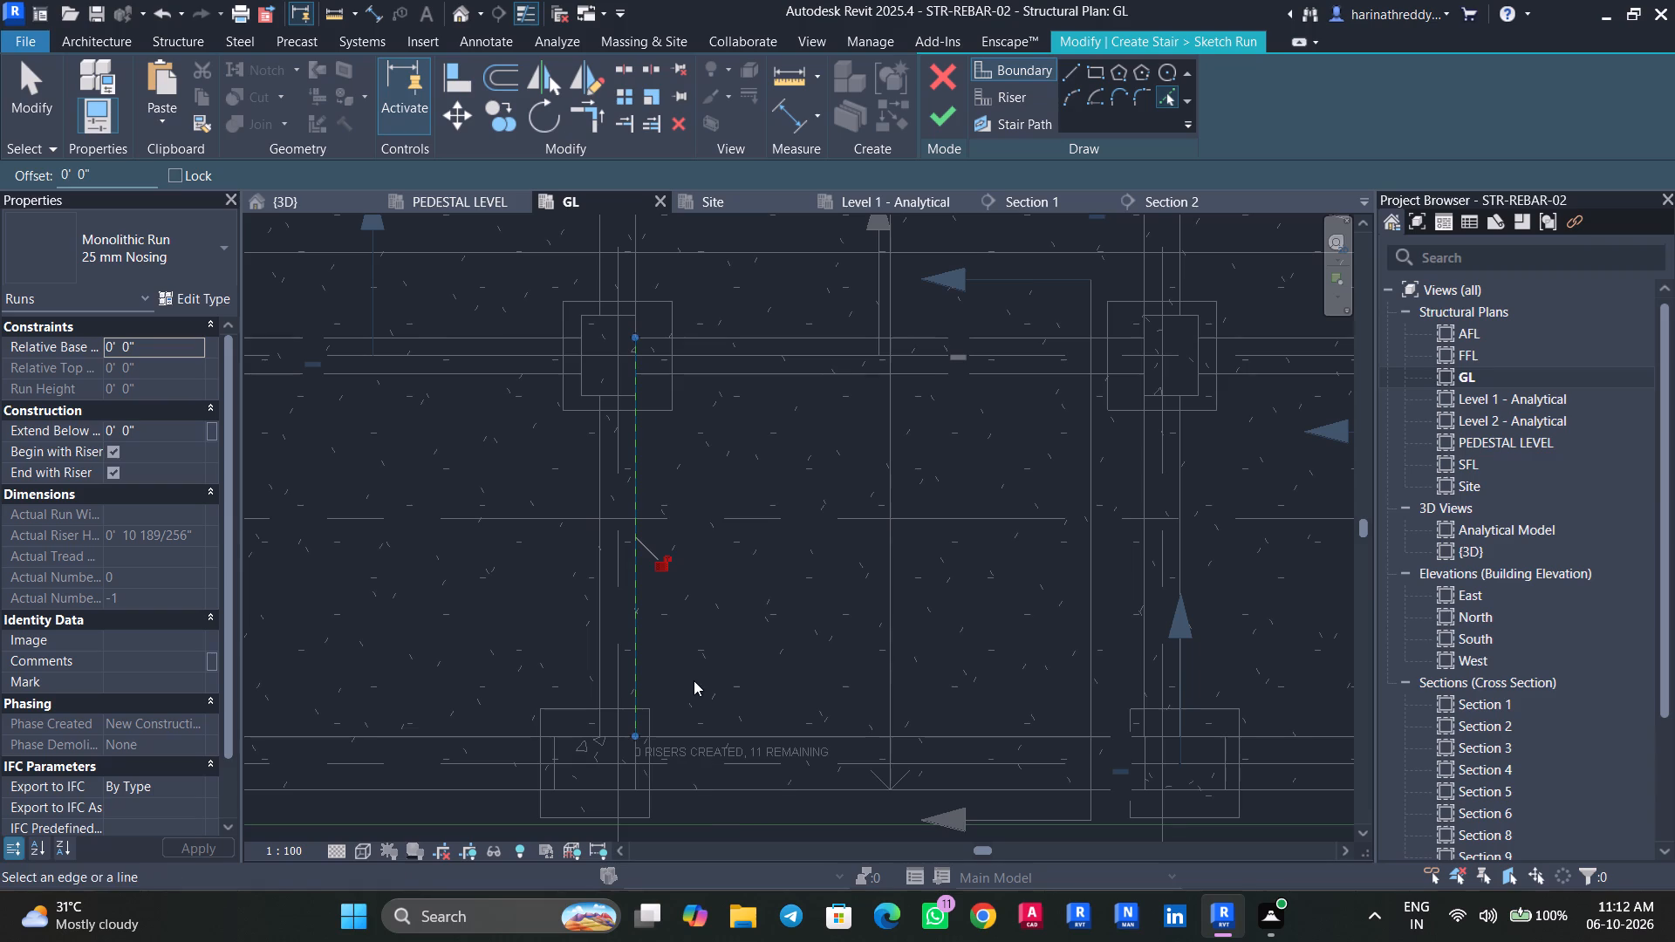
pyautogui.click(780, 733)
pyautogui.click(1146, 593)
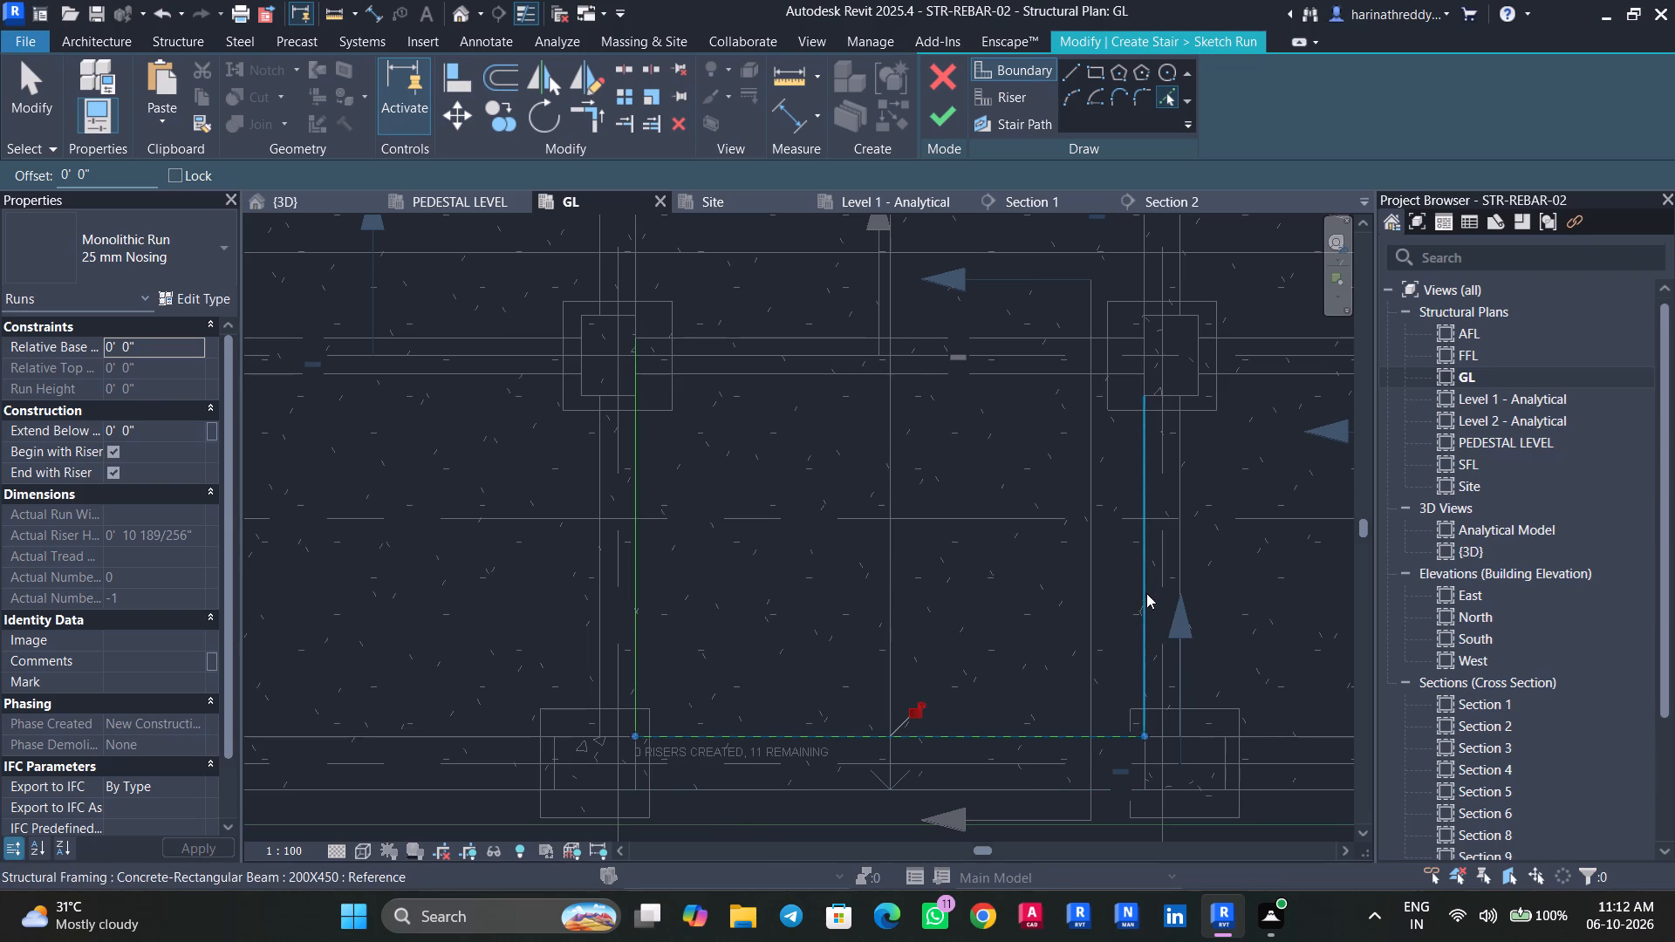
pyautogui.press('Escape')
pyautogui.press('Escape')
pyautogui.press('Escape')
pyautogui.press('Escape')
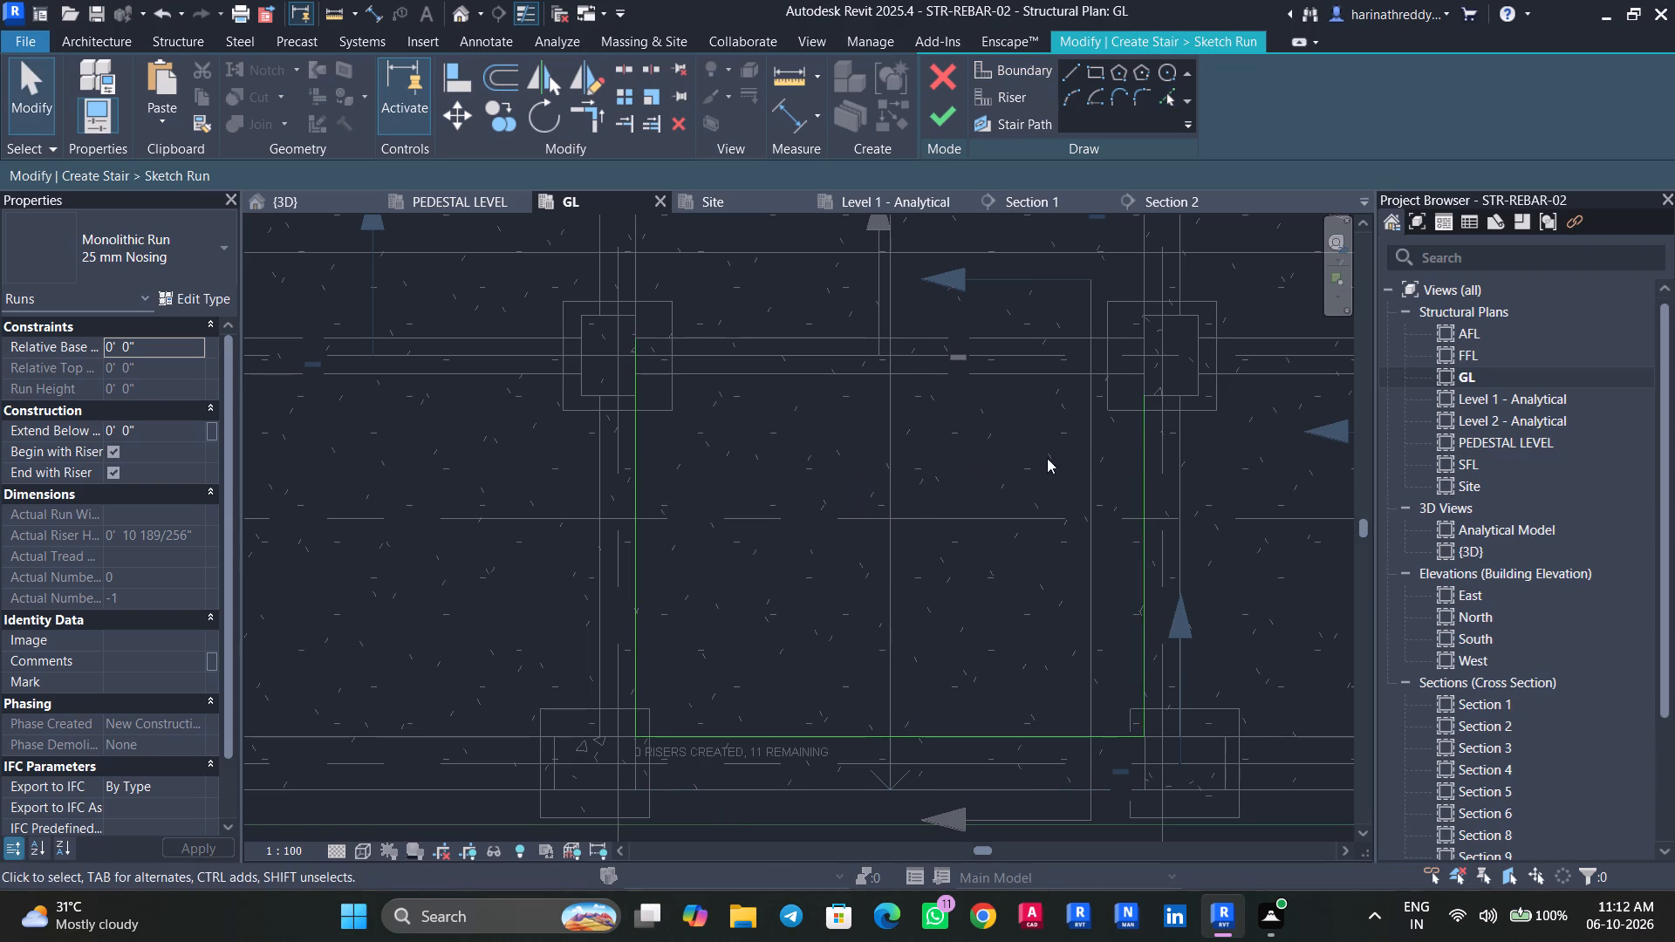
pyautogui.press('Escape')
# Extend the upper end of the right-hand outer boundary line to the upper beam of the stair bay.
pyautogui.click(1134, 445)
pyautogui.click(1141, 441)
pyautogui.scroll(5, 1145, 394)
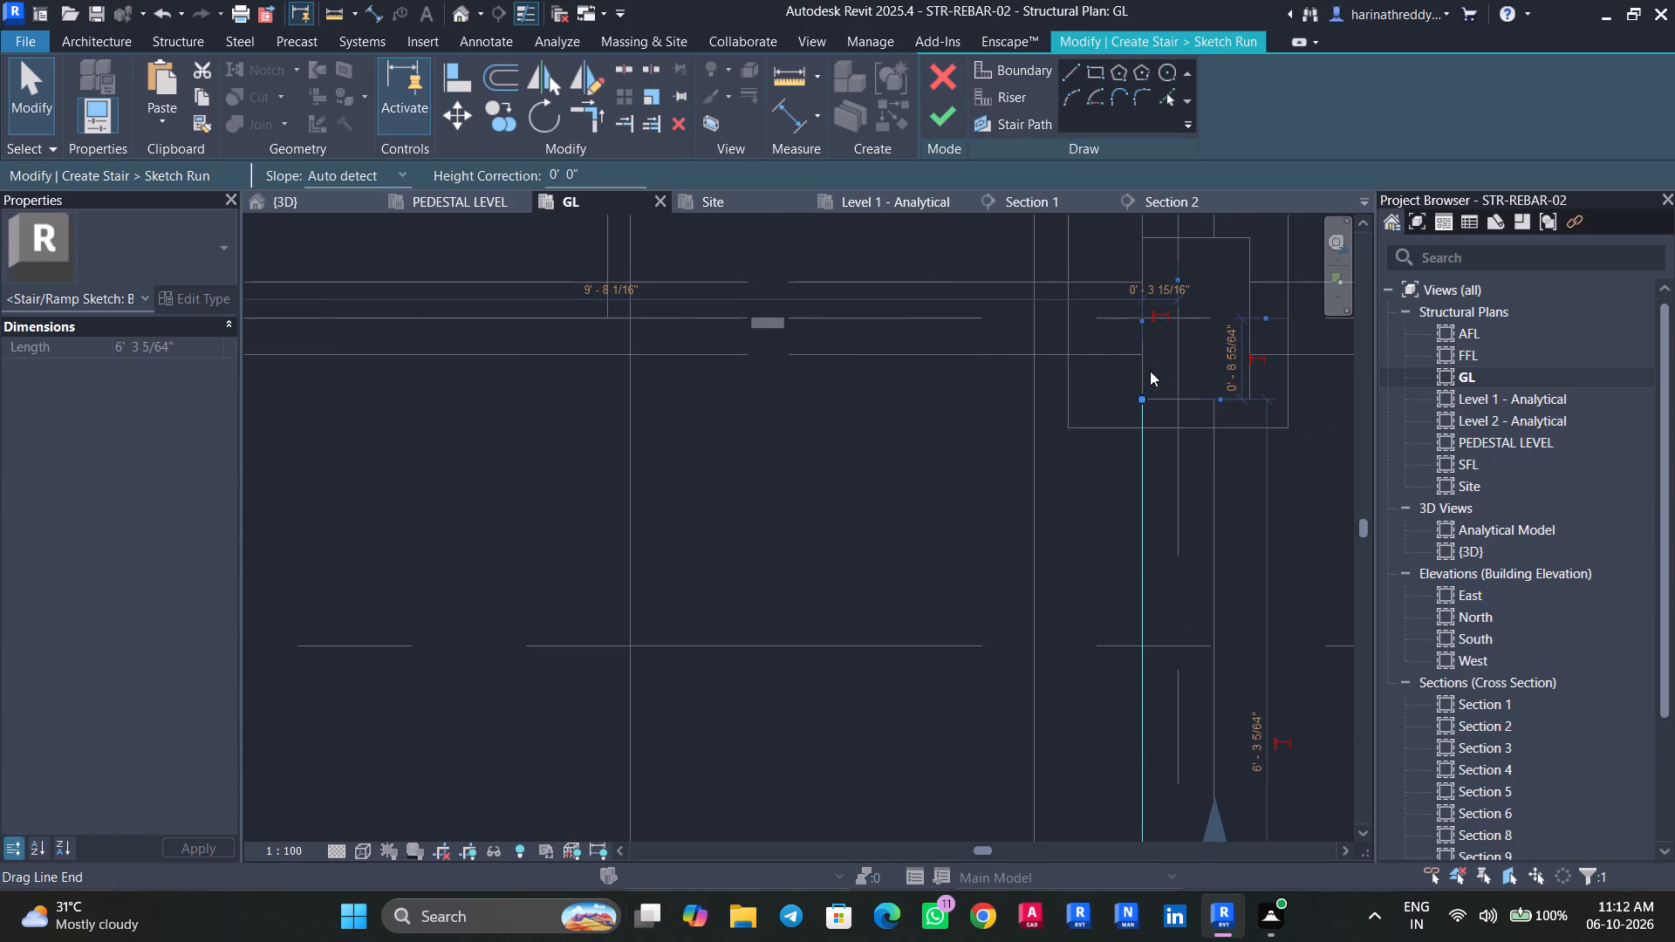
pyautogui.moveTo(1144, 398); pyautogui.dragTo(1139, 358)
pyautogui.press('Escape')
pyautogui.press('Escape')
pyautogui.scroll(-8, 1018, 447)
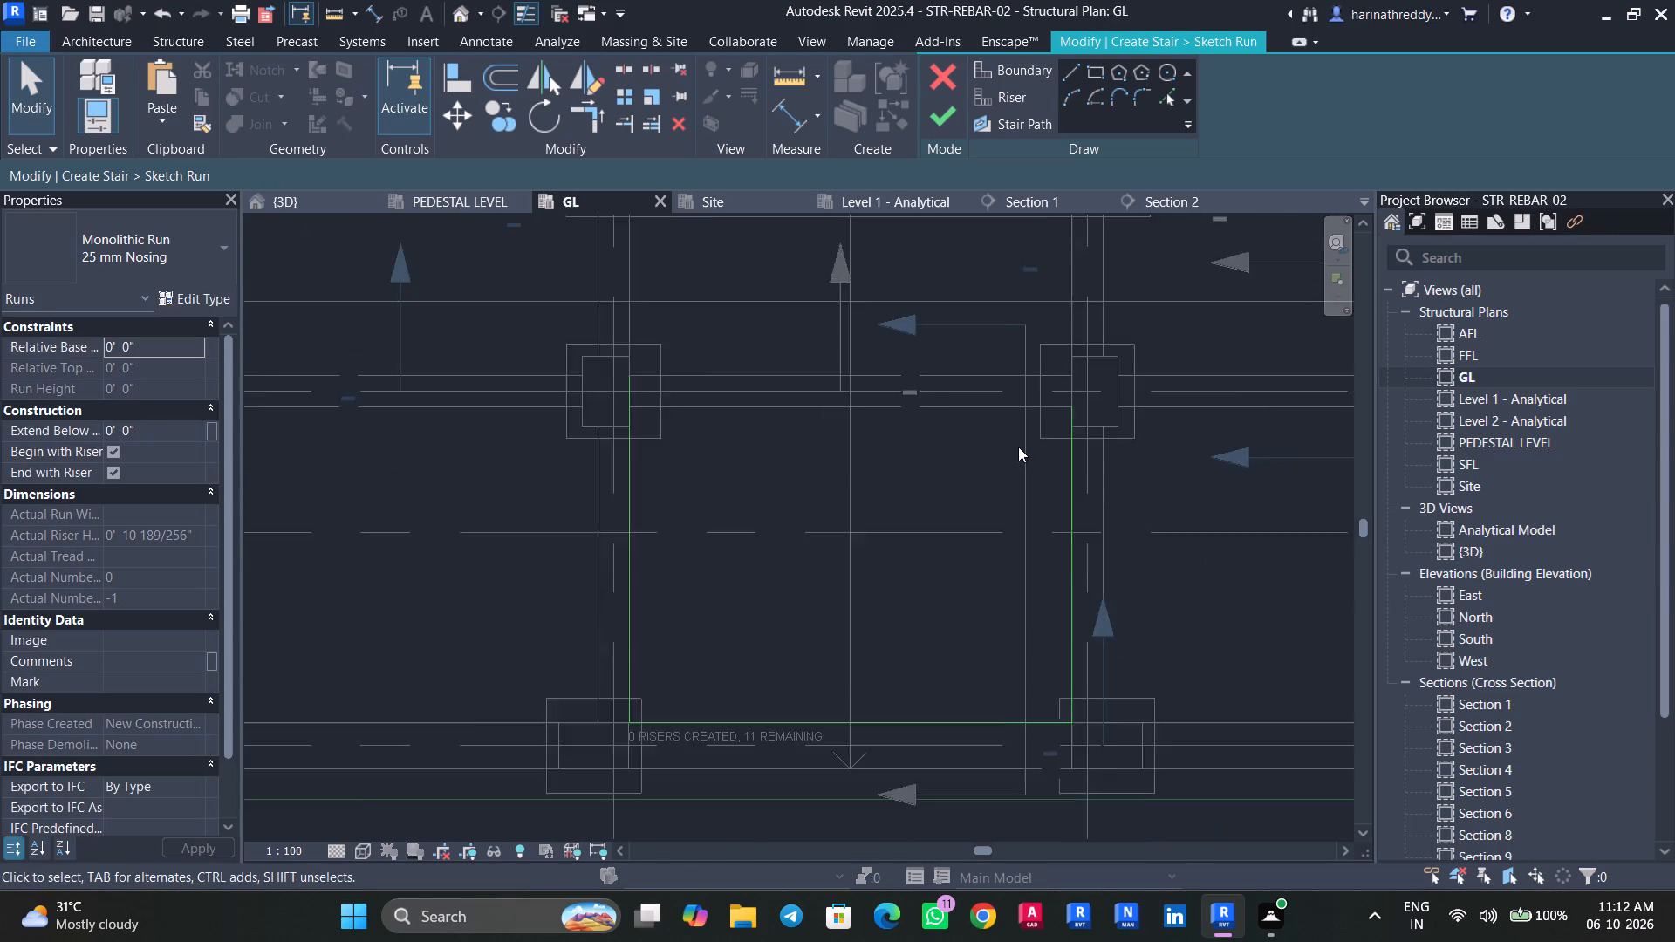
pyautogui.scroll(-1, 1018, 447)
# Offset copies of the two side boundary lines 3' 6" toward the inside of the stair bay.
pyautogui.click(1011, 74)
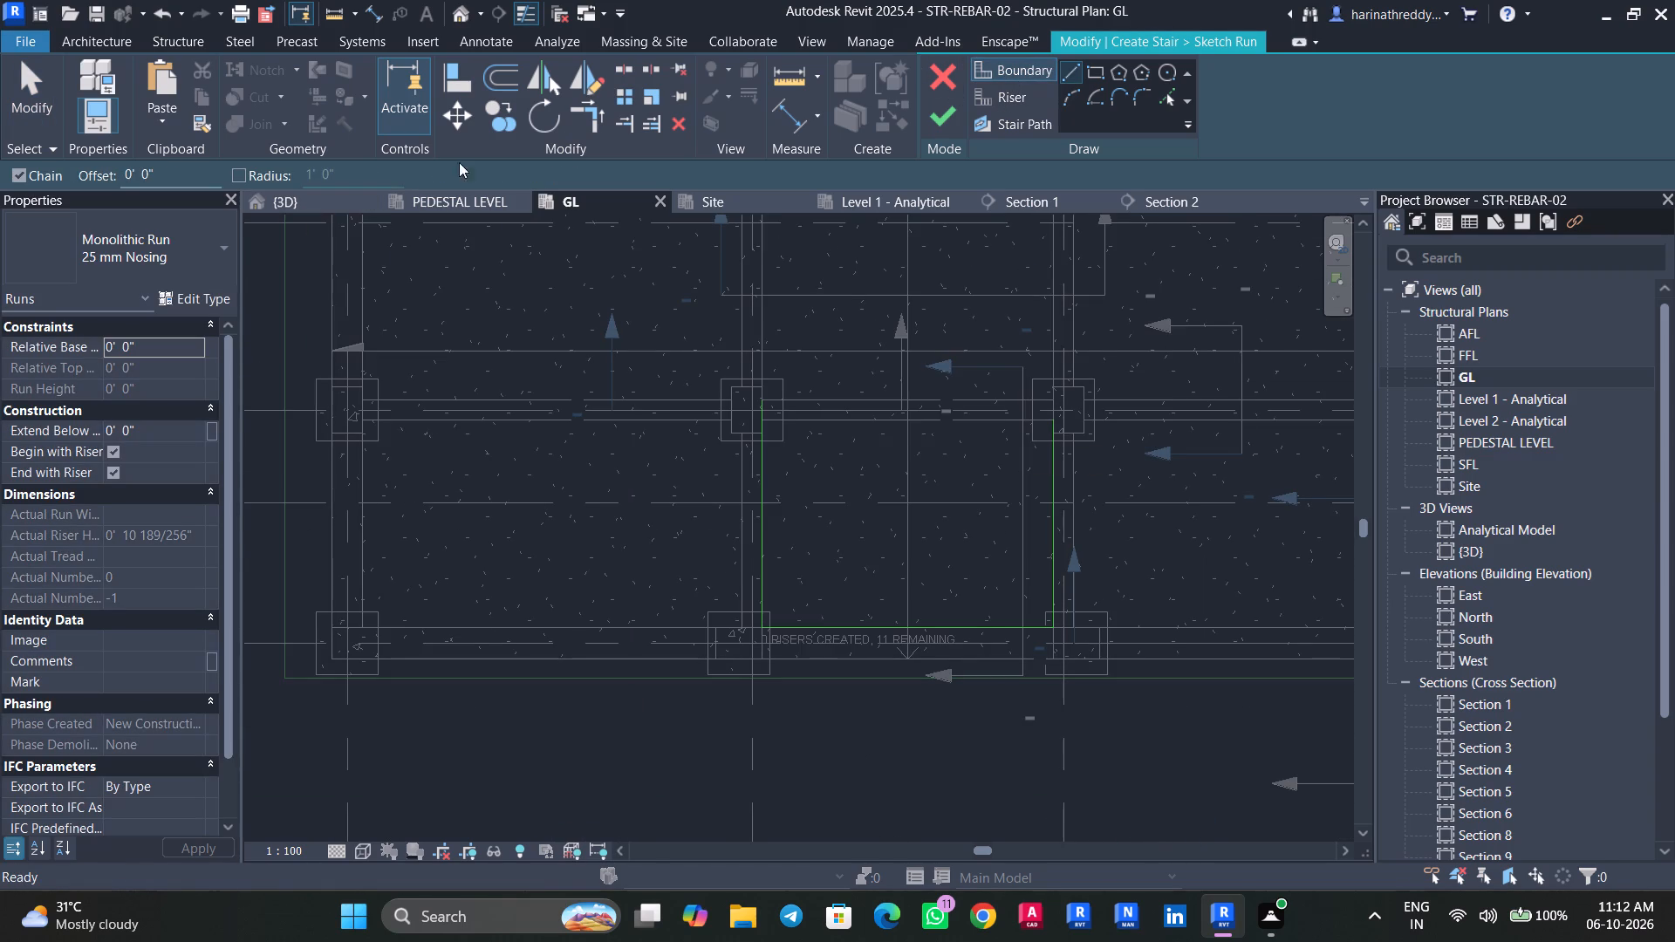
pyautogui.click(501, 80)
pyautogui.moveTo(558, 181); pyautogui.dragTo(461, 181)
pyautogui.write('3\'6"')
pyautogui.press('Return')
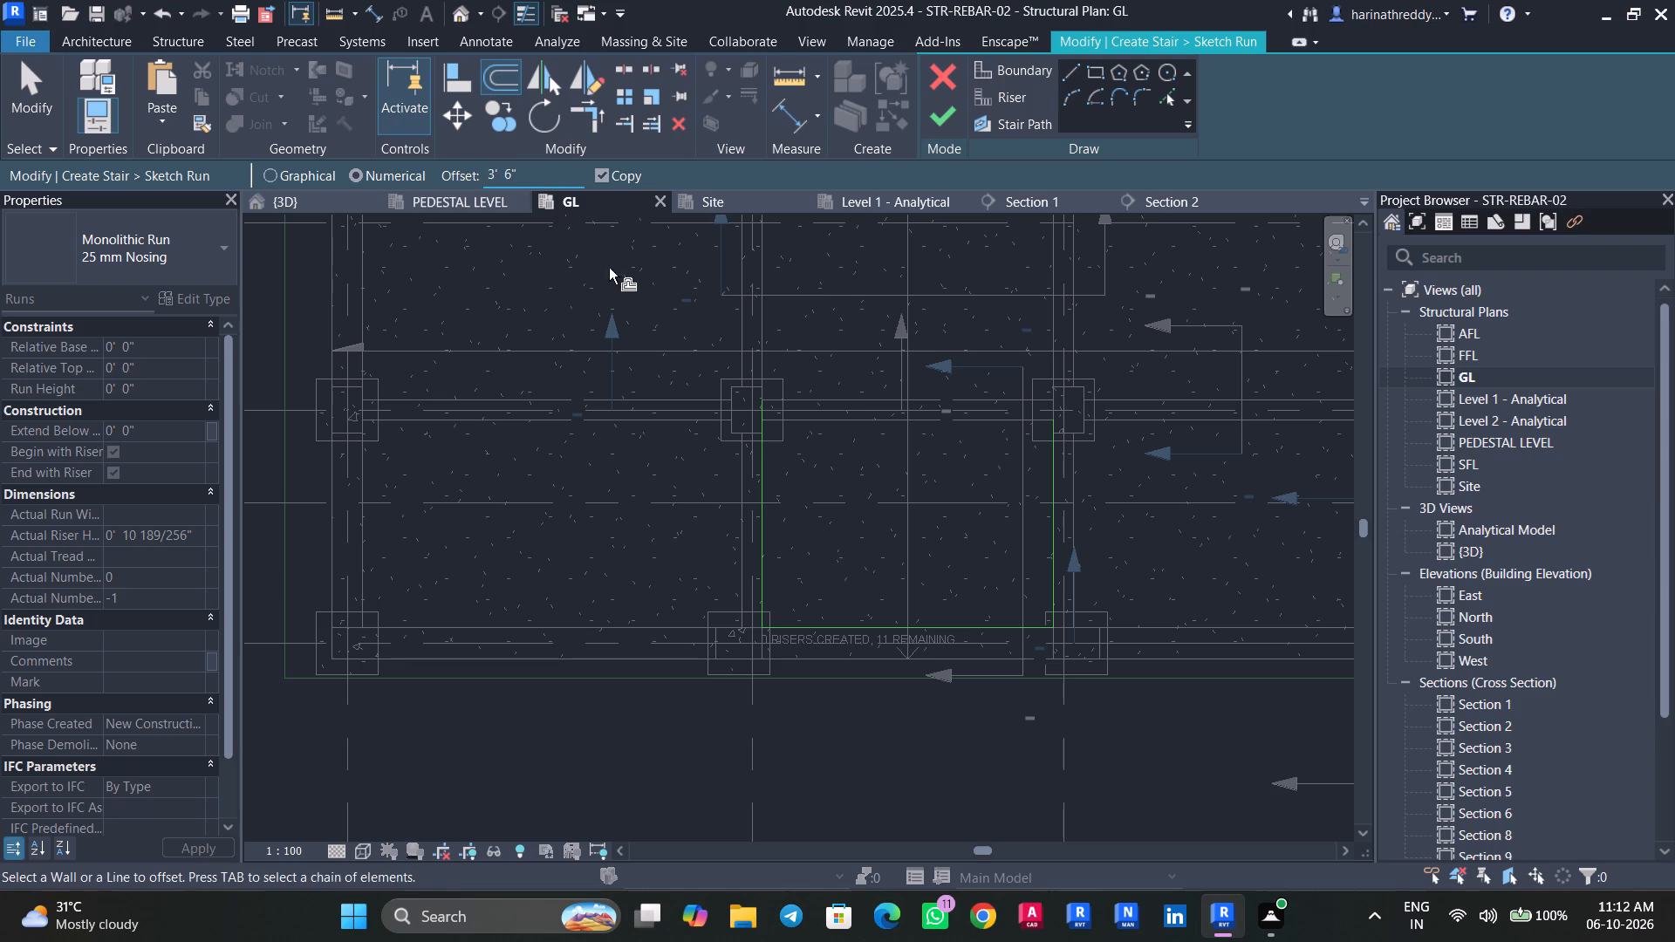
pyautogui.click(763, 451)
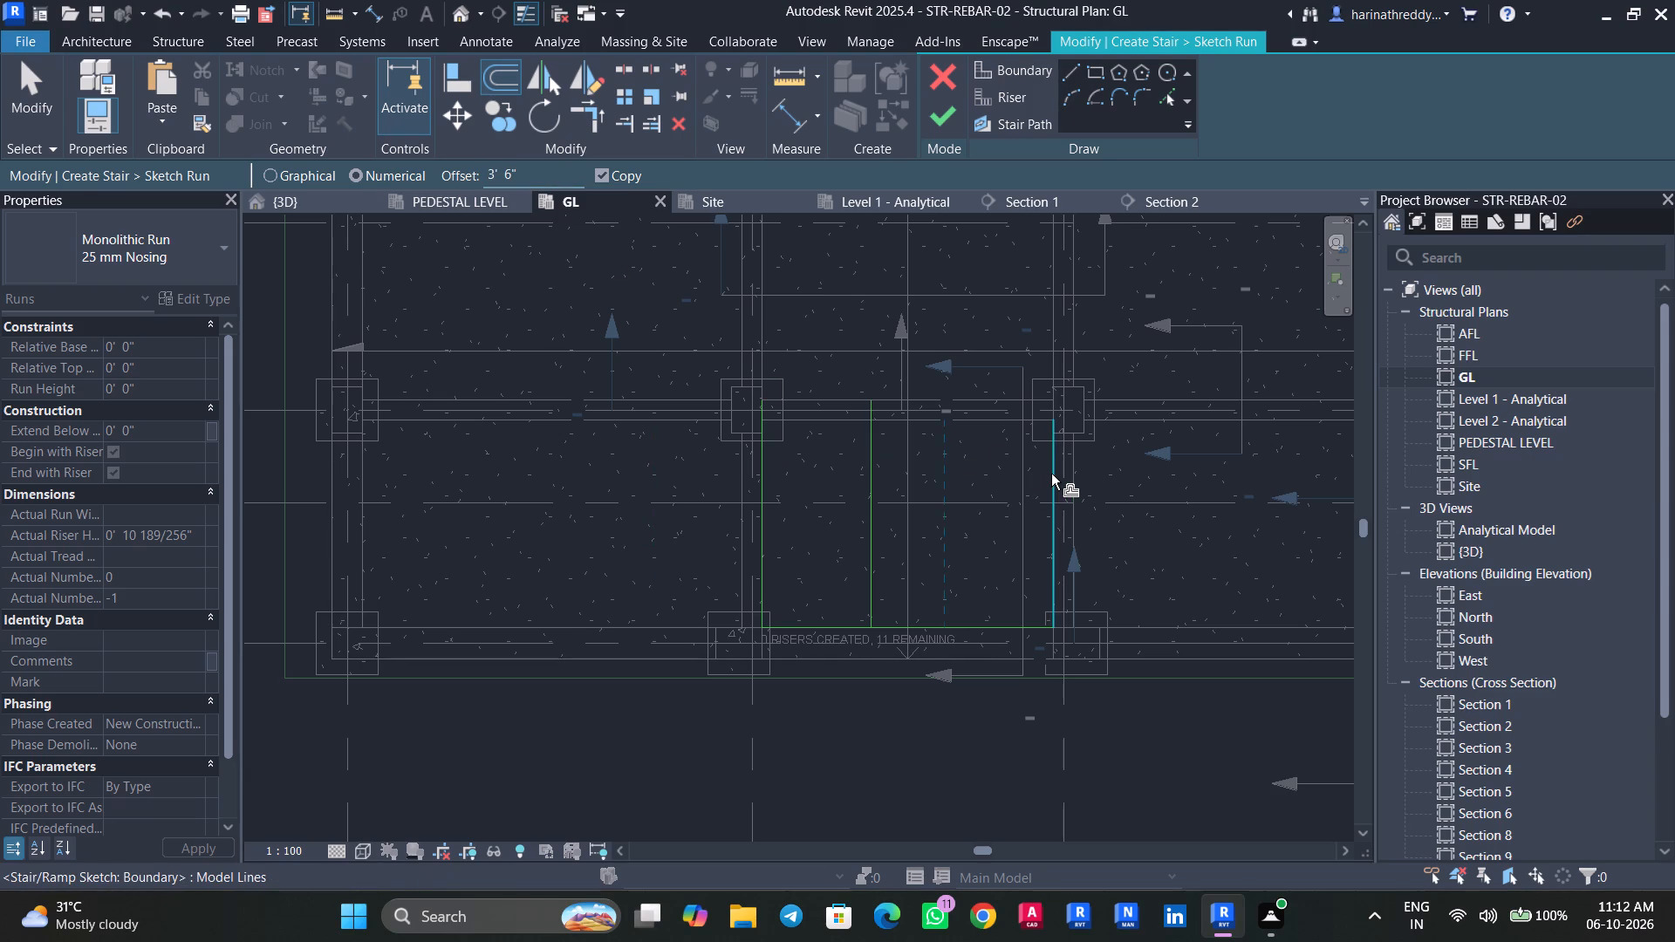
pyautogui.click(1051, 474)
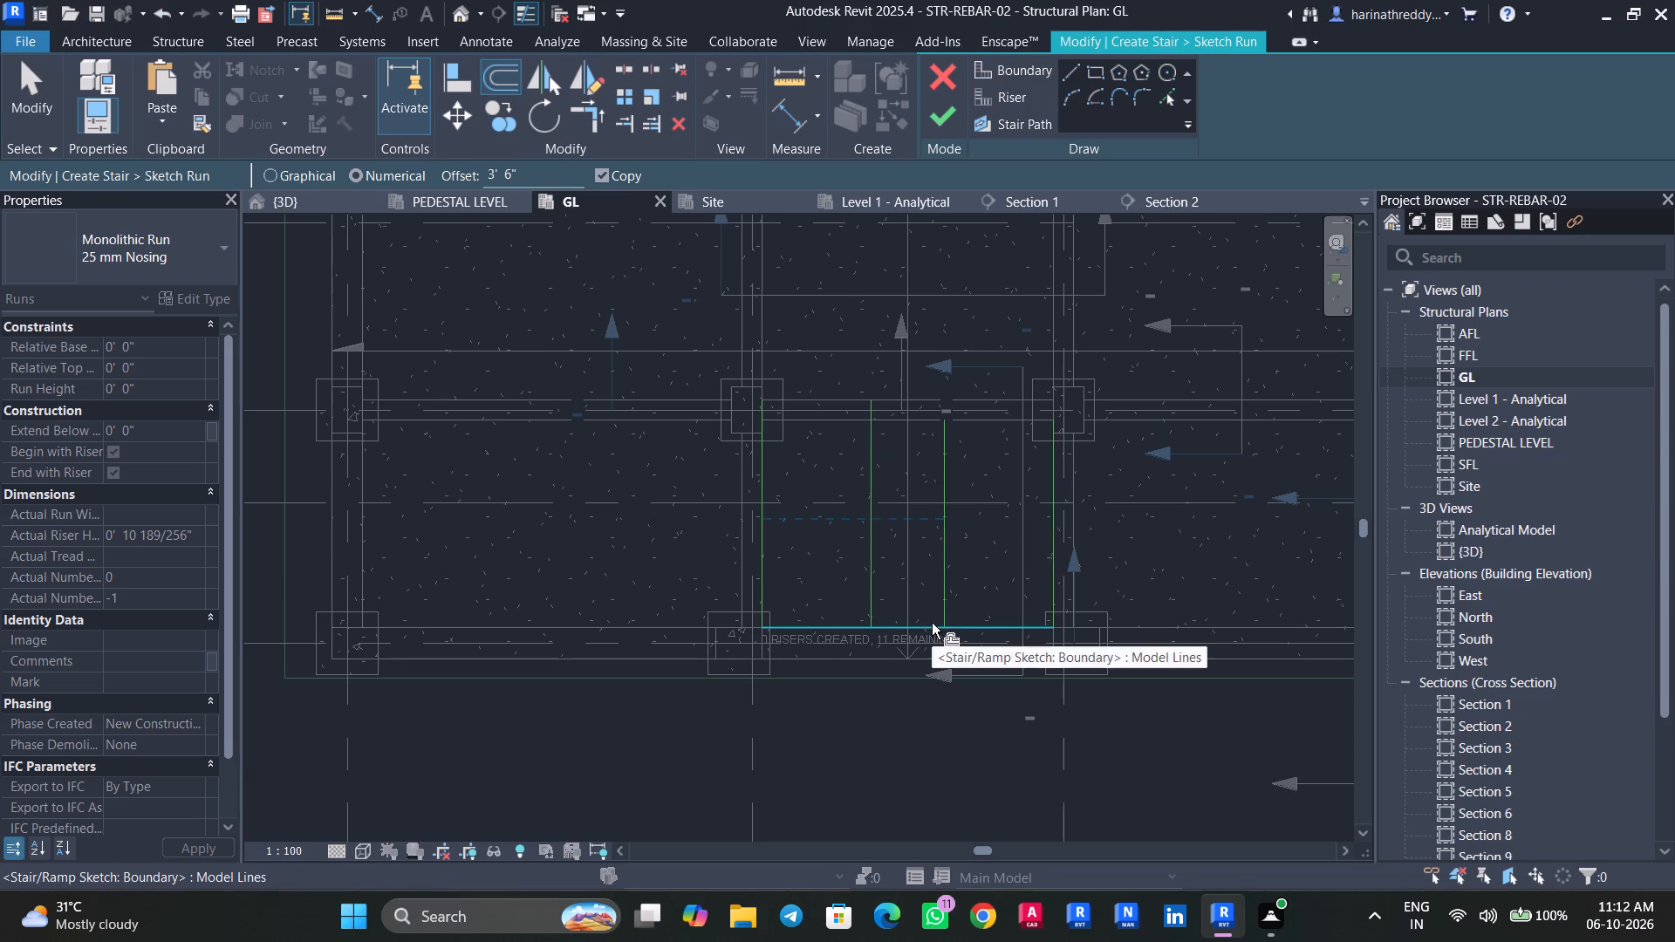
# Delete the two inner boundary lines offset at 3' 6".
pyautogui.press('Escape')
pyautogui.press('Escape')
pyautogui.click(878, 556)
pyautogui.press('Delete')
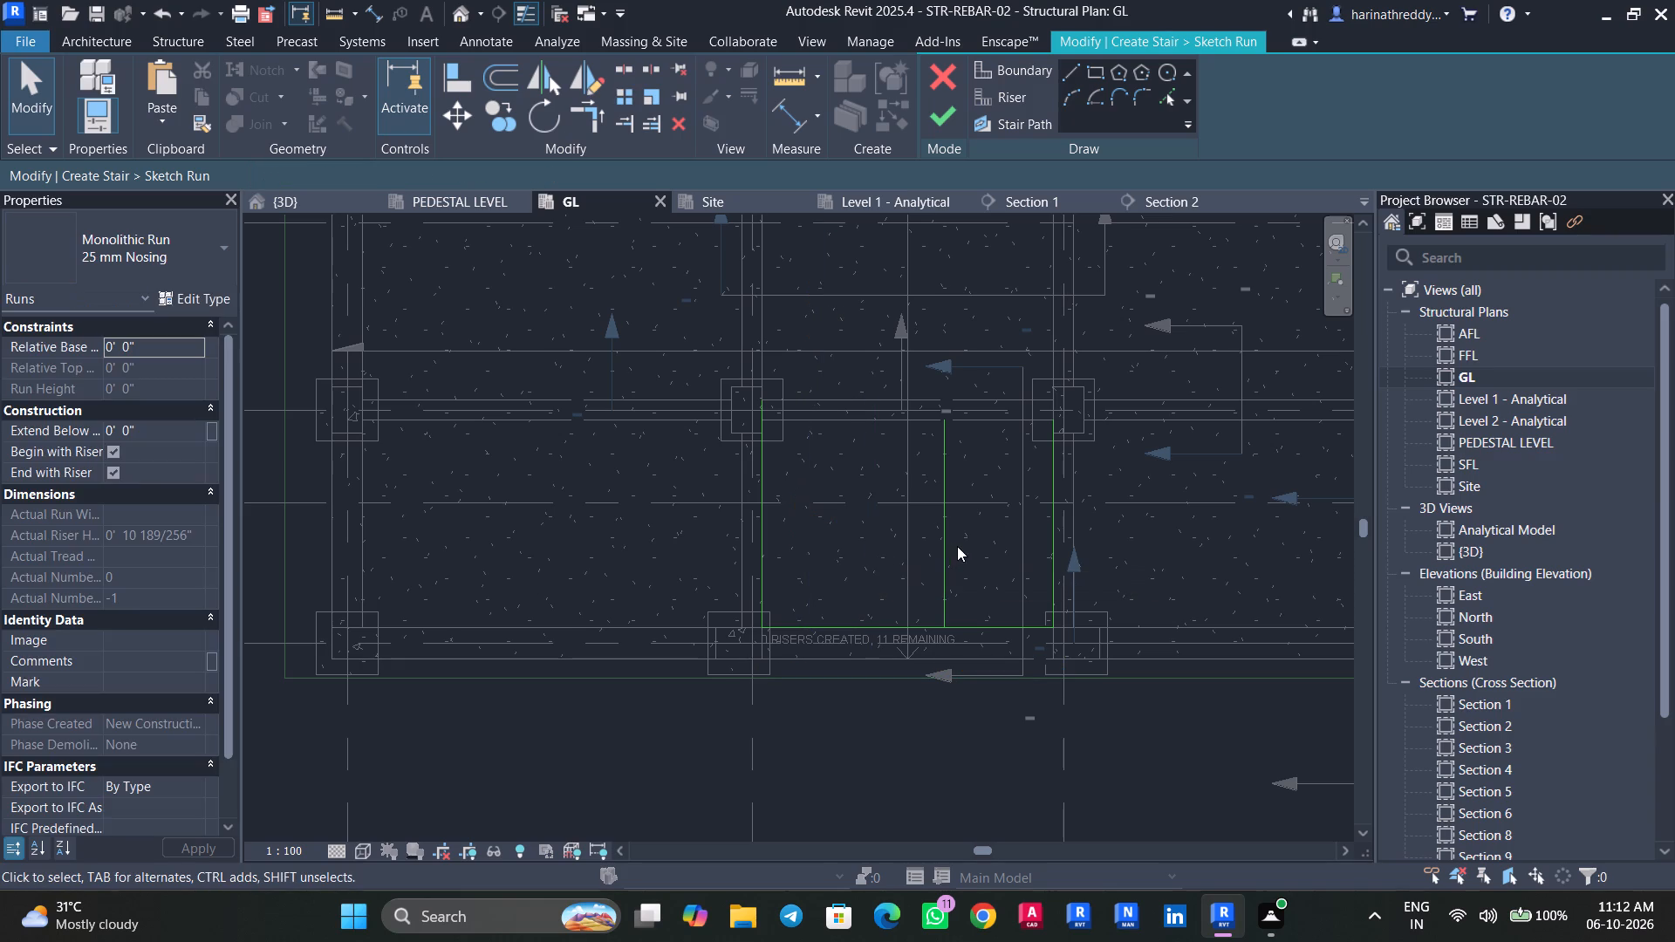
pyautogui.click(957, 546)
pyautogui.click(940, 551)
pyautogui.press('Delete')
# Offset copies of the two side boundary lines and the bottom boundary line 3' 0" inward.
pyautogui.click(495, 69)
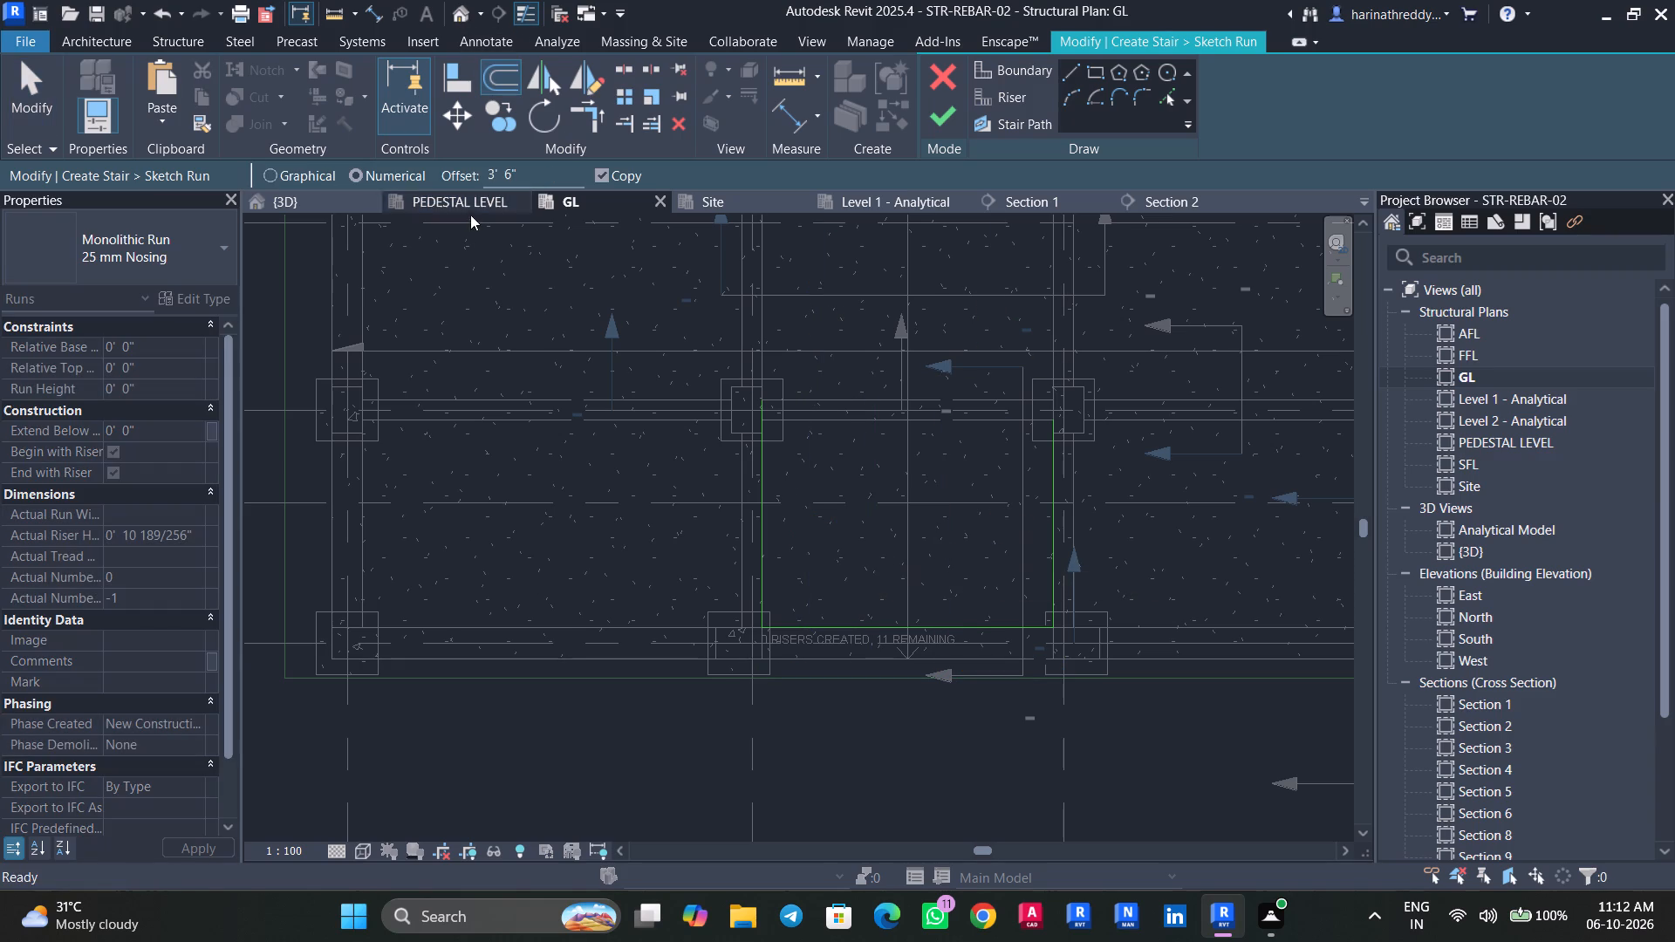
pyautogui.moveTo(540, 172); pyautogui.dragTo(461, 157)
pyautogui.write("3'")
pyautogui.press('Return')
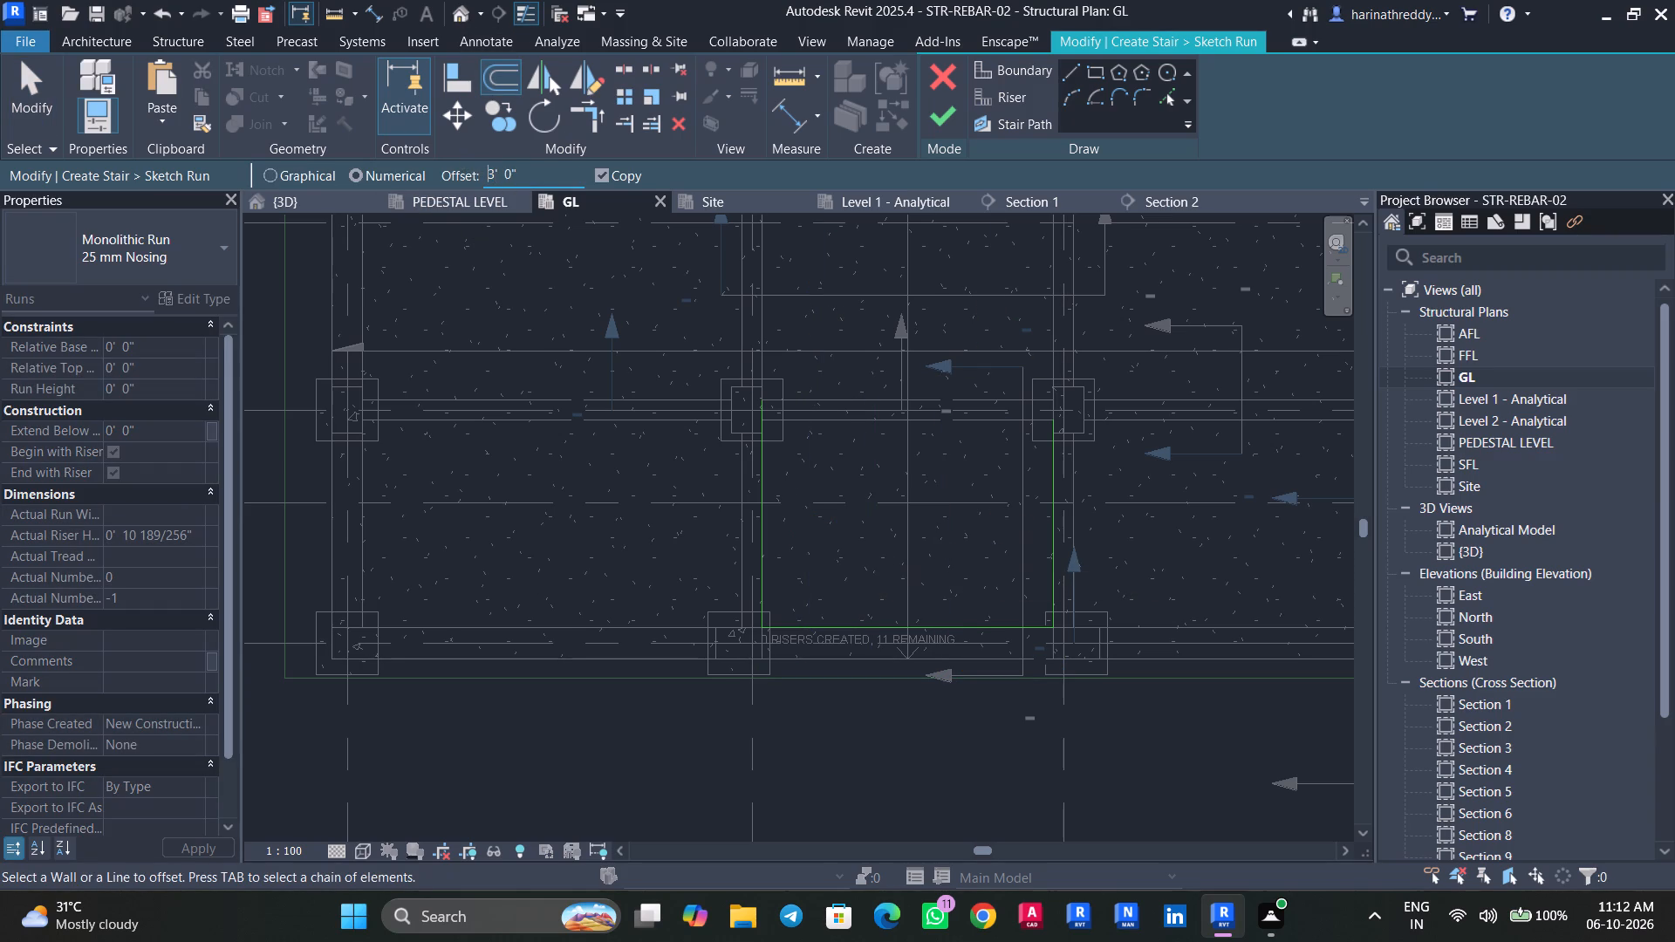
pyautogui.click(769, 474)
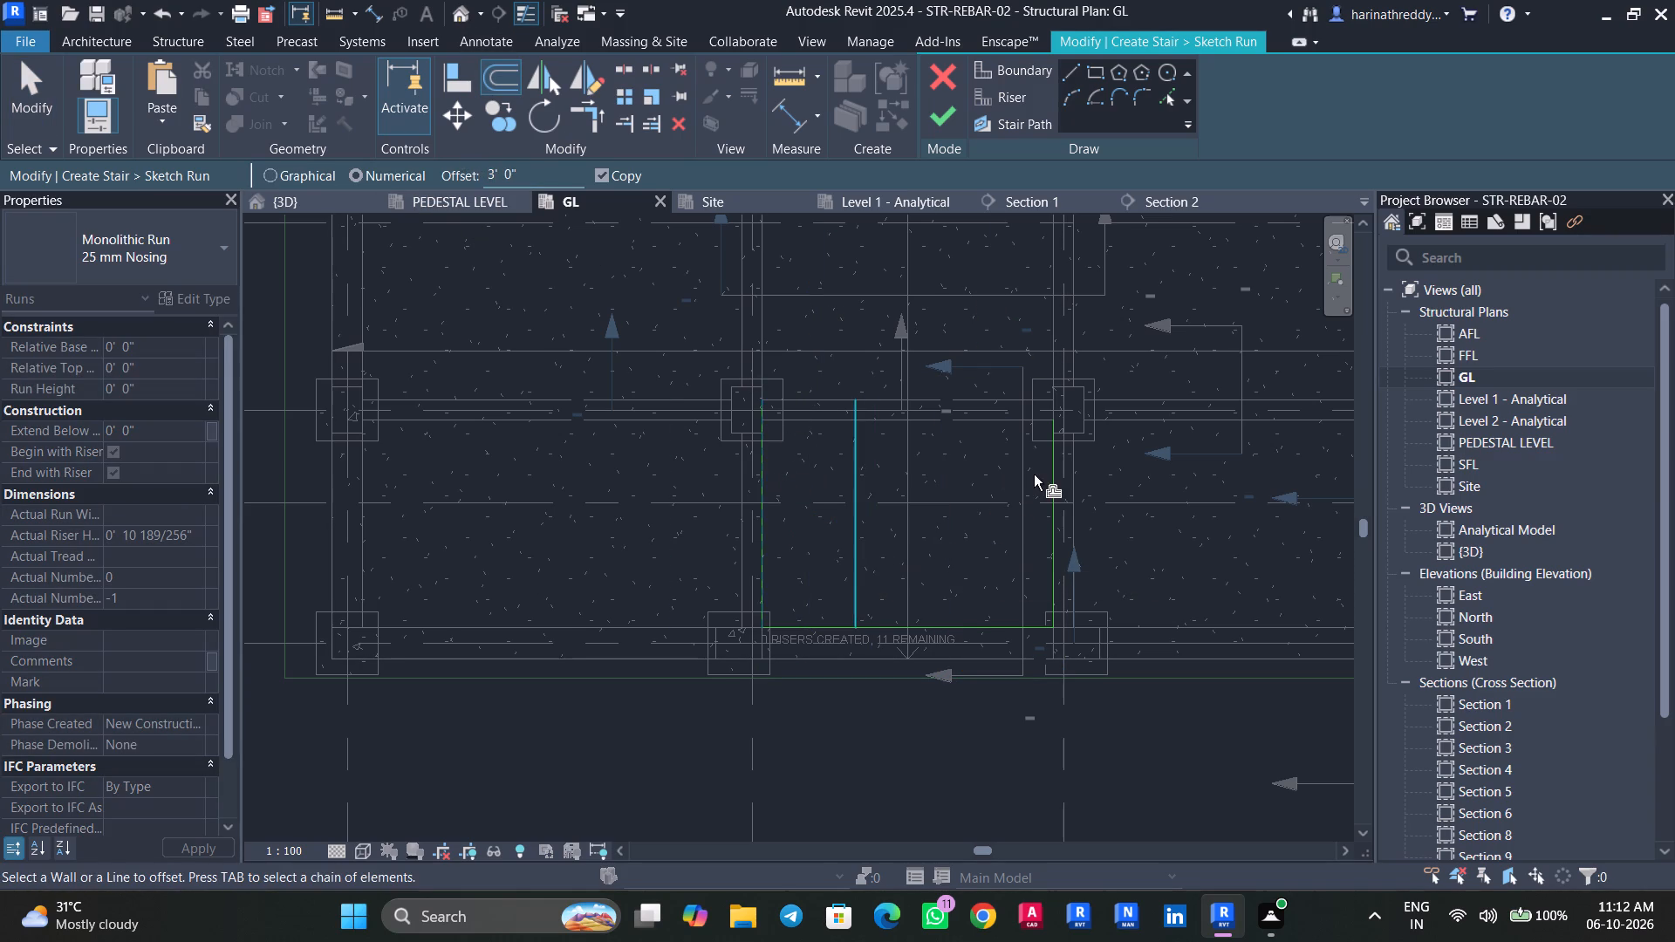
pyautogui.click(1047, 485)
pyautogui.click(908, 620)
pyautogui.press('Escape')
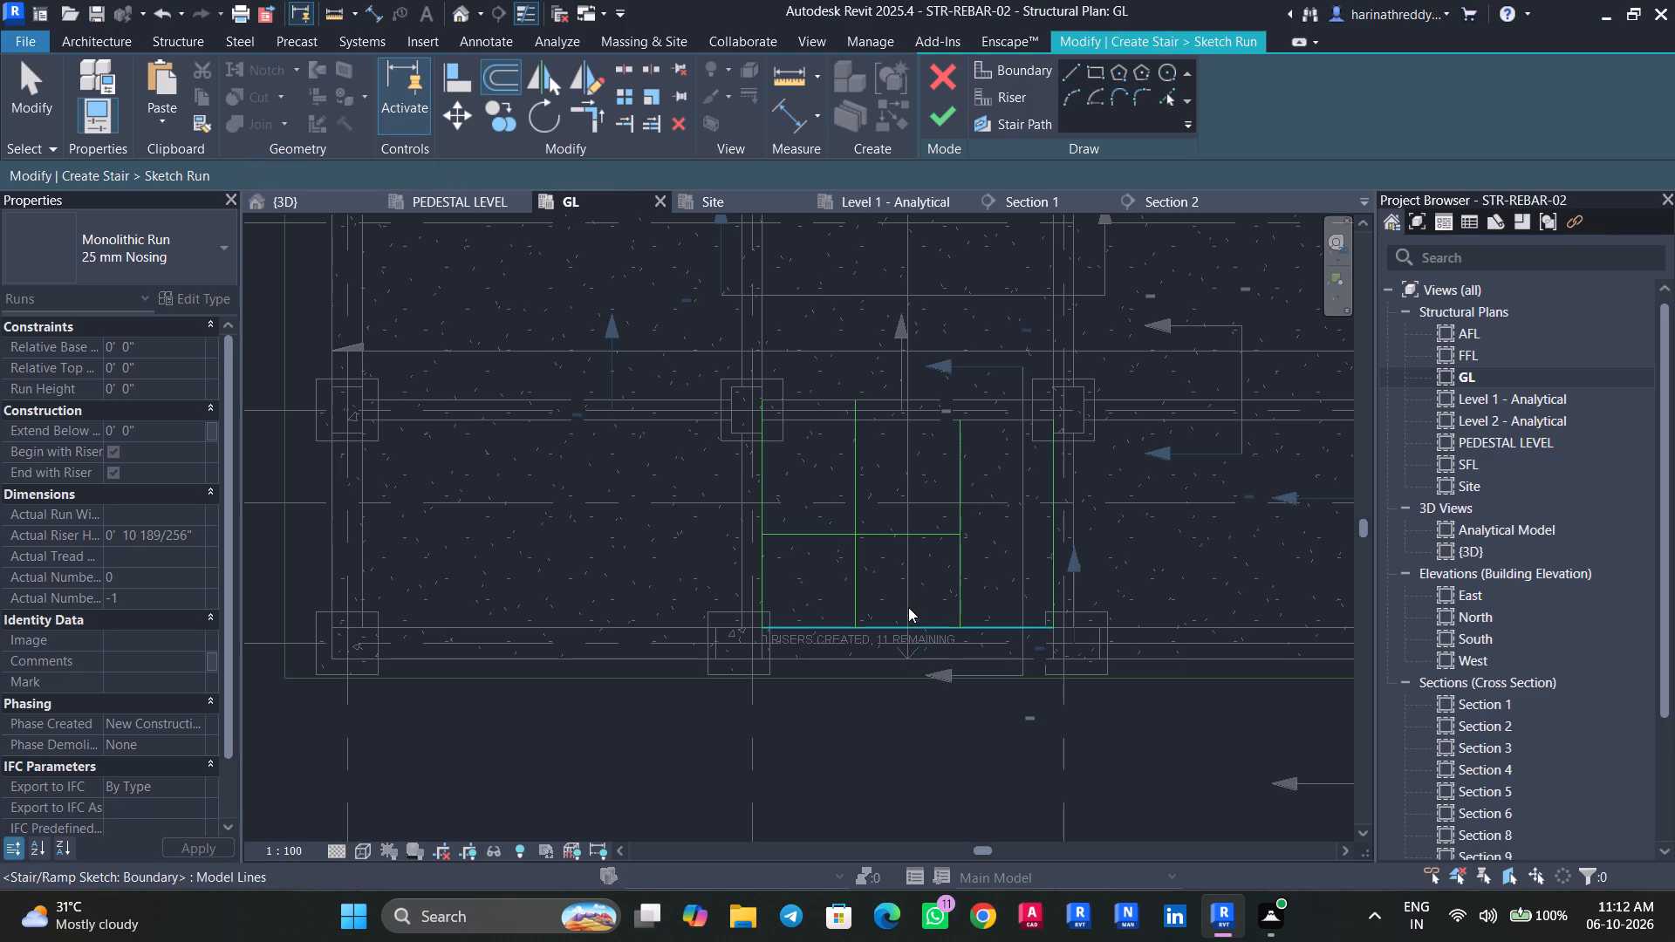
pyautogui.press('Escape')
# Trim the three offset lines to one another at their corners to form the U-shaped inner boundary.
pyautogui.press('t')
pyautogui.press('r')
pyautogui.click(843, 498)
pyautogui.click(858, 503)
pyautogui.click(888, 533)
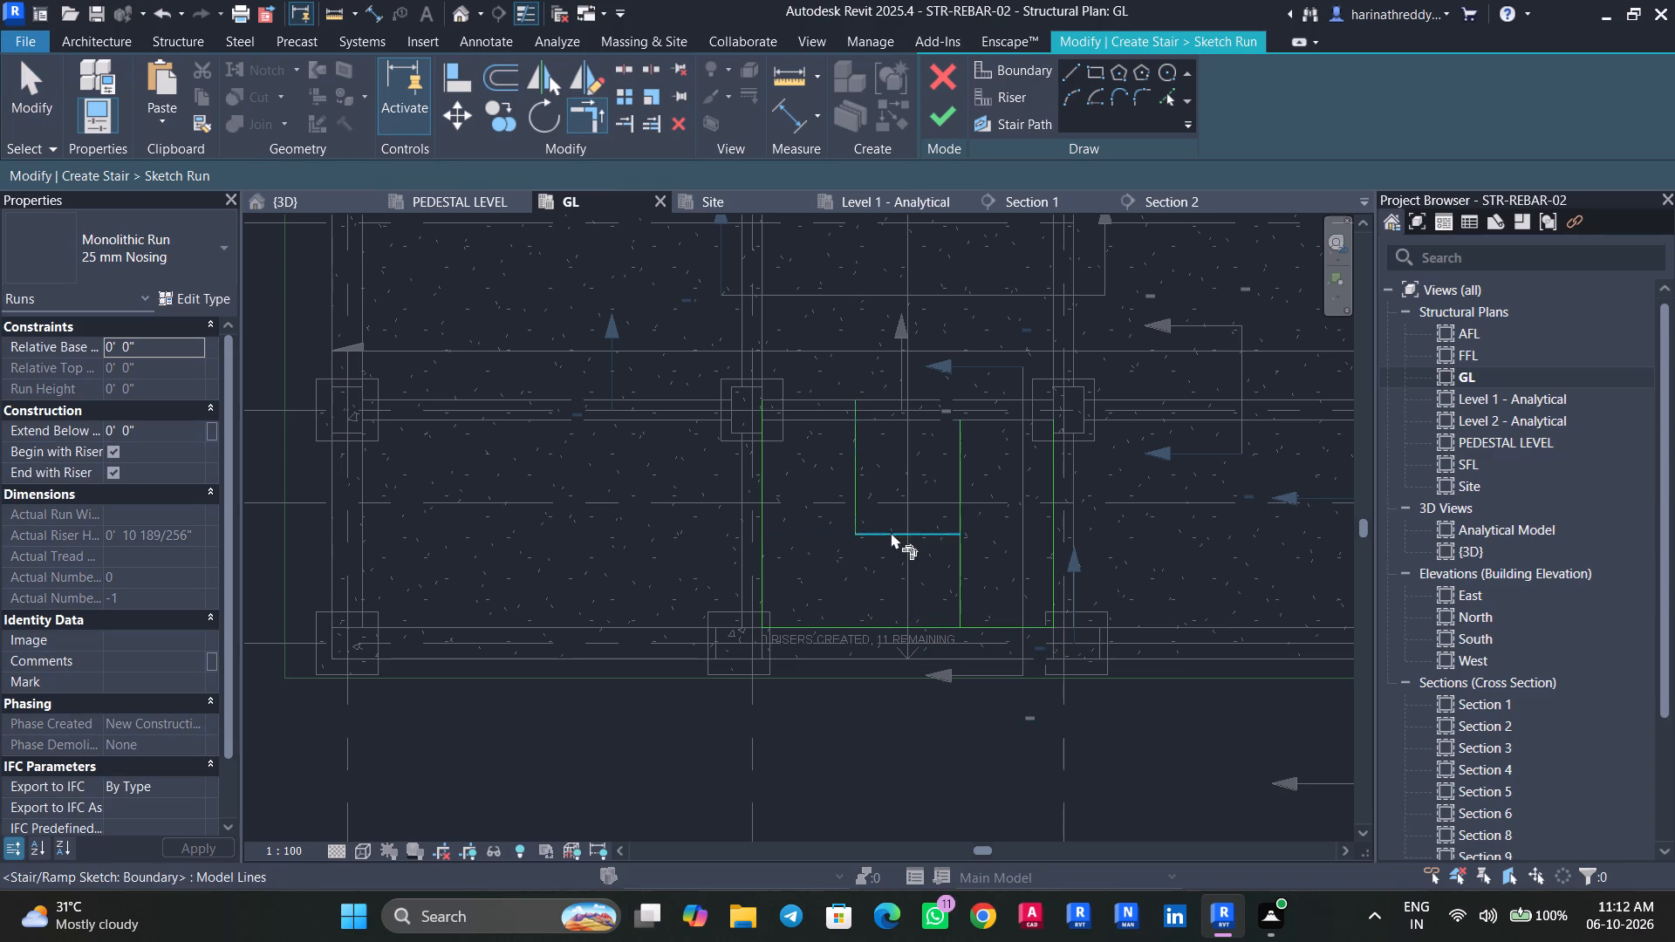
pyautogui.click(961, 501)
pyautogui.click(942, 527)
pyautogui.press('Escape')
pyautogui.press('Escape')
pyautogui.press('Escape')
pyautogui.press('Escape')
# Draw a riser line along the upper beam edge across the open end of the left-hand flight, between its outer and inner boundaries.
pyautogui.scroll(5, 844, 427)
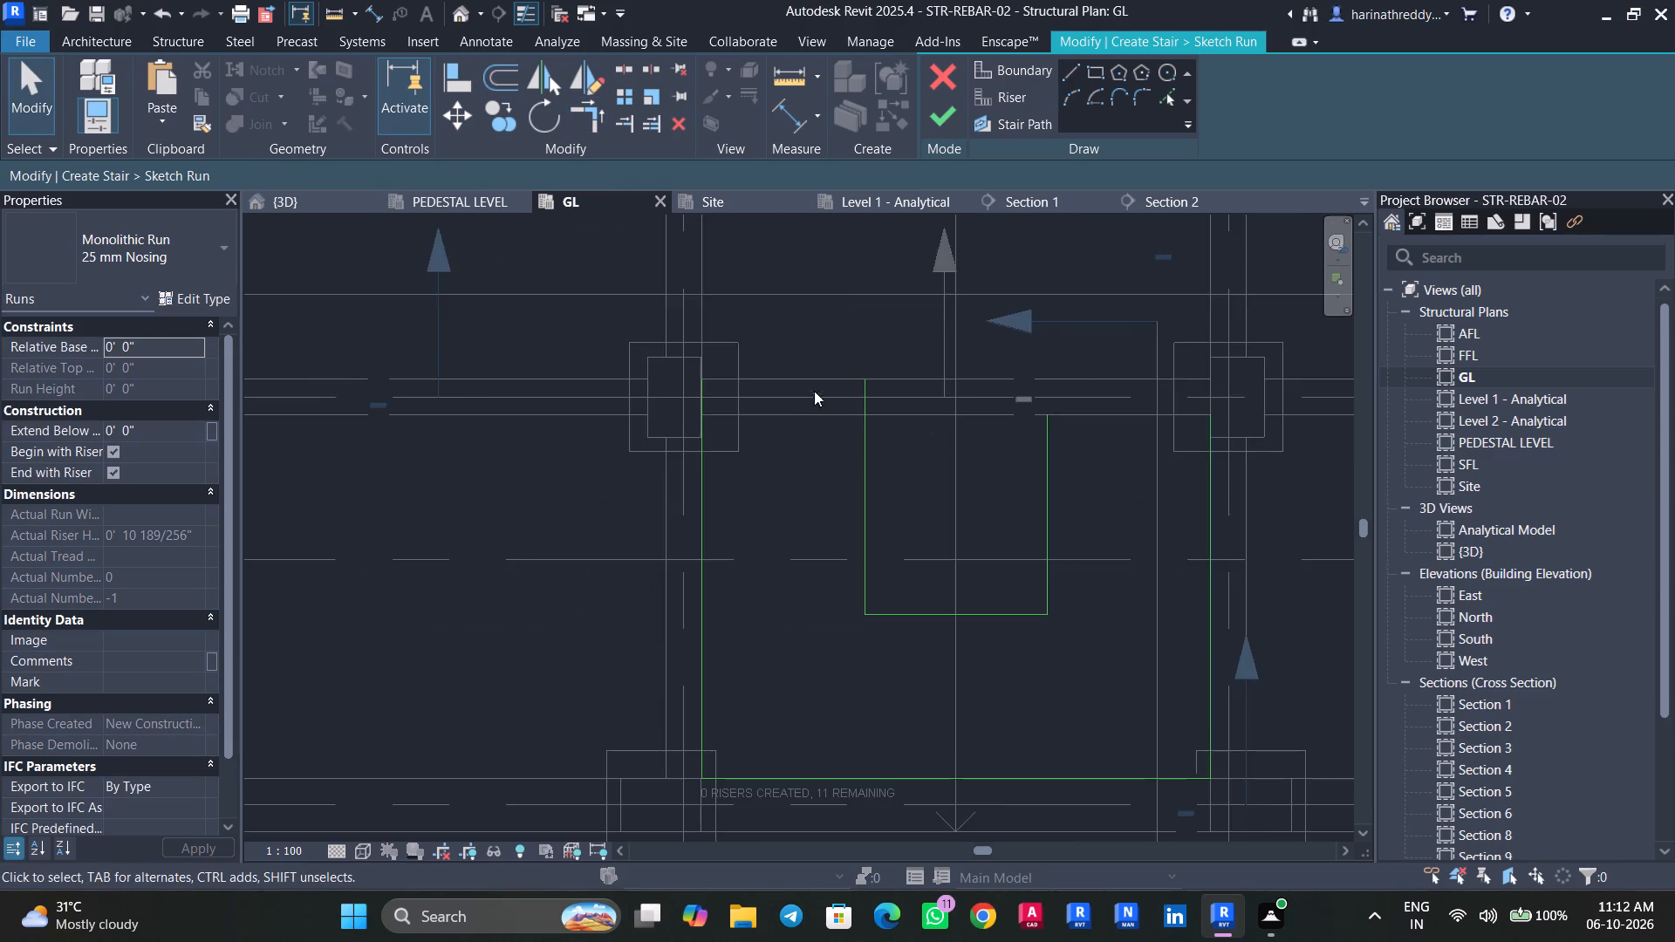
pyautogui.moveTo(814, 388); pyautogui.dragTo(835, 334, button='middle')
pyautogui.click(1005, 99)
pyautogui.click(706, 325)
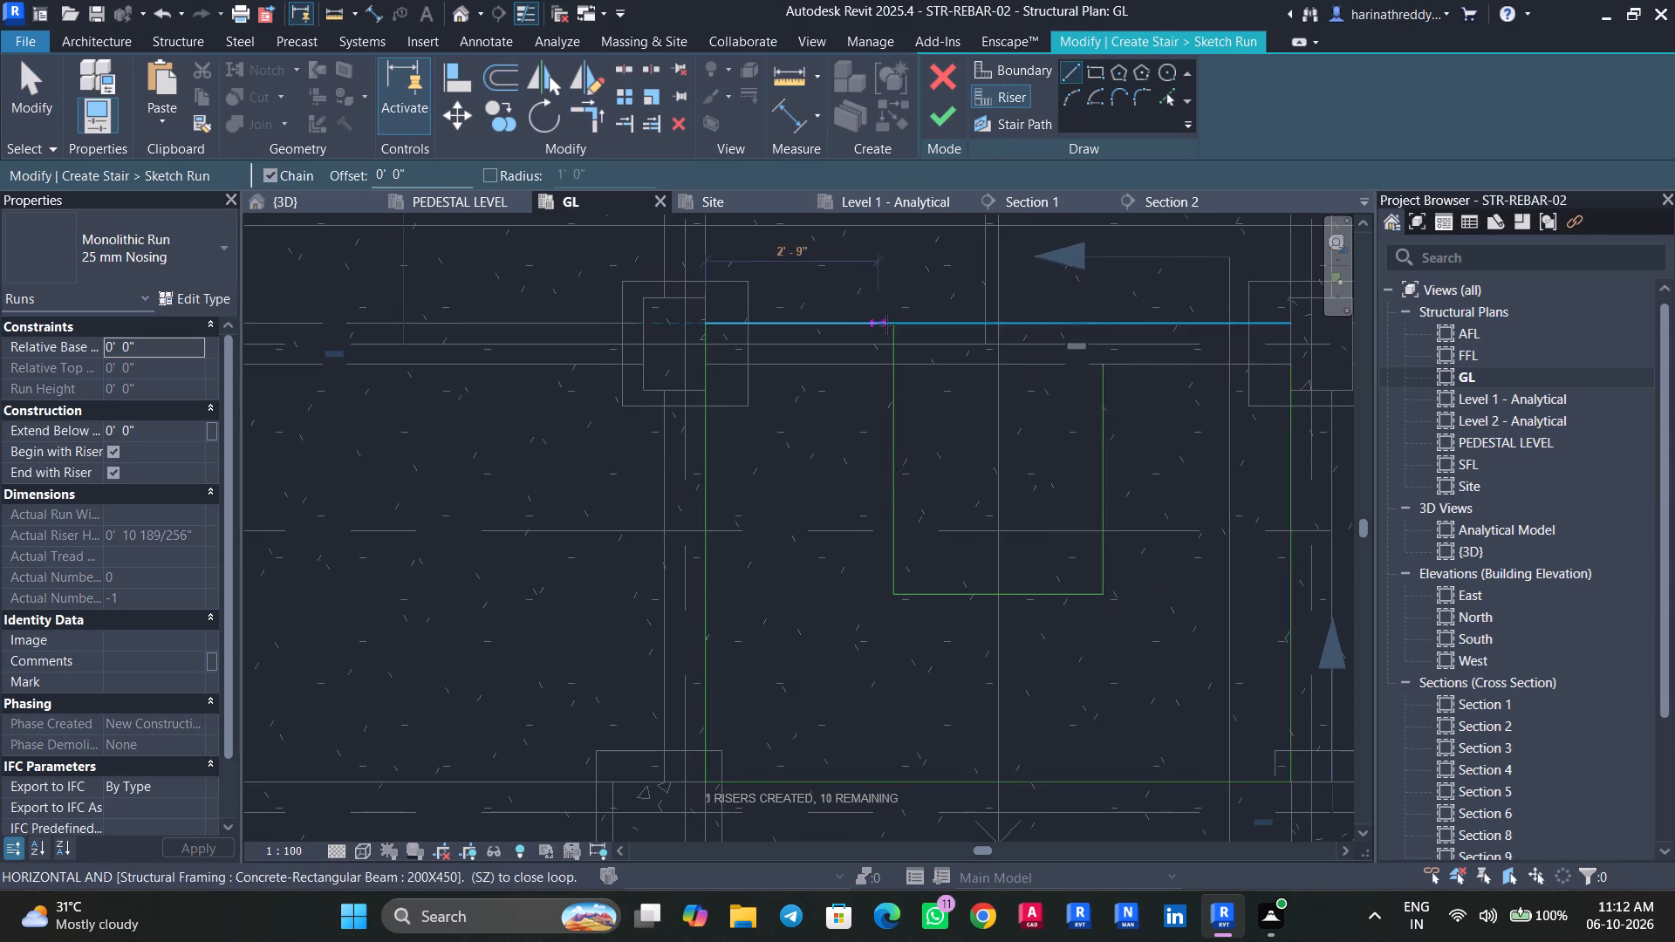
pyautogui.click(898, 325)
pyautogui.press('Escape')
pyautogui.press('Escape')
# Draw a riser line across the open end of the right-hand flight, from the inner boundary's end to the outer boundary.
pyautogui.click(1007, 99)
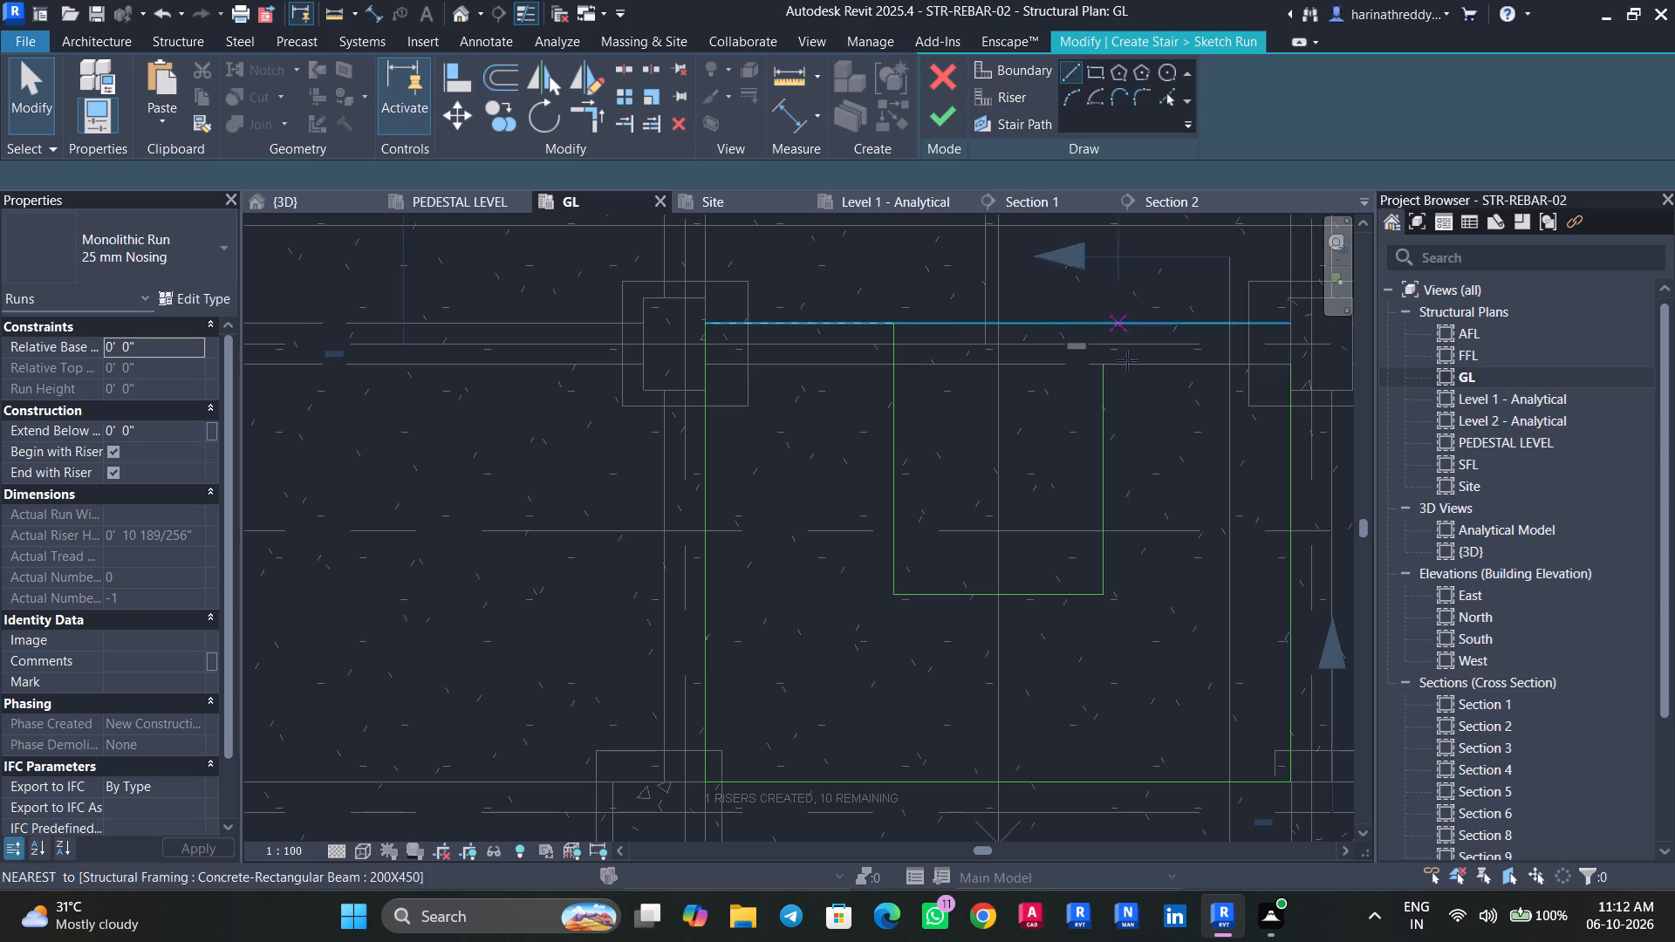
pyautogui.click(1102, 366)
pyautogui.click(1298, 366)
pyautogui.press('Escape')
pyautogui.press('Escape')
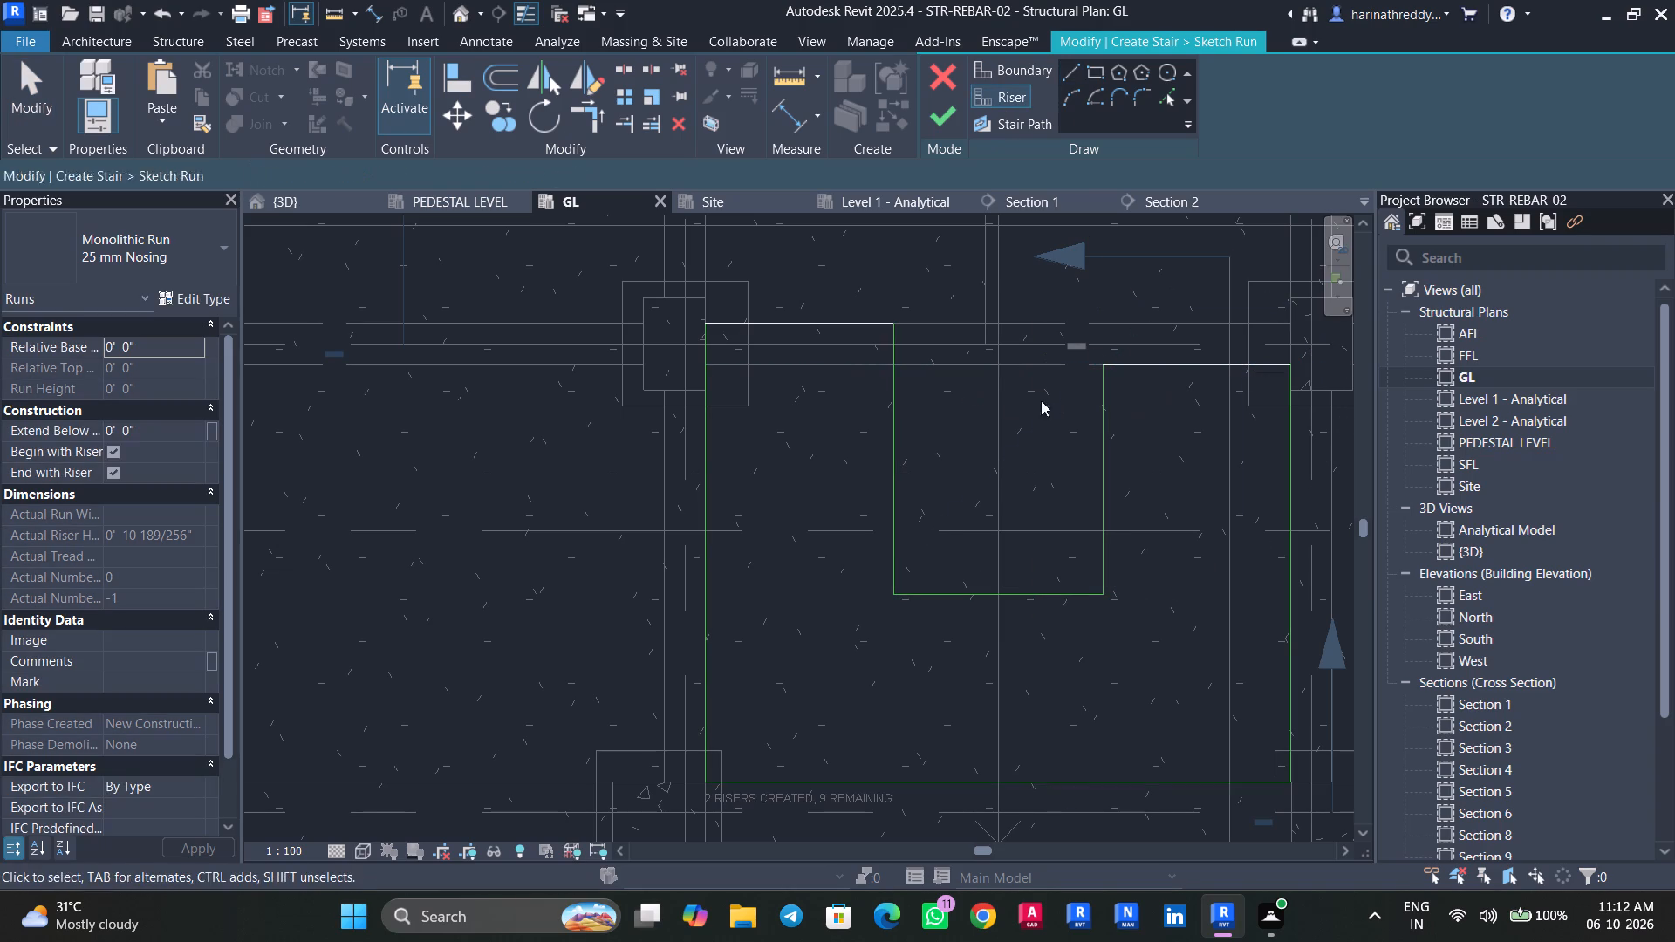
pyautogui.press('Escape')
pyautogui.press('Escape')
pyautogui.press('Escape')
pyautogui.press('Escape')
pyautogui.press('Escape')
# Create a riser line from the upper beam edge with a 300 mm offset into the stair bay.
pyautogui.click(1166, 91)
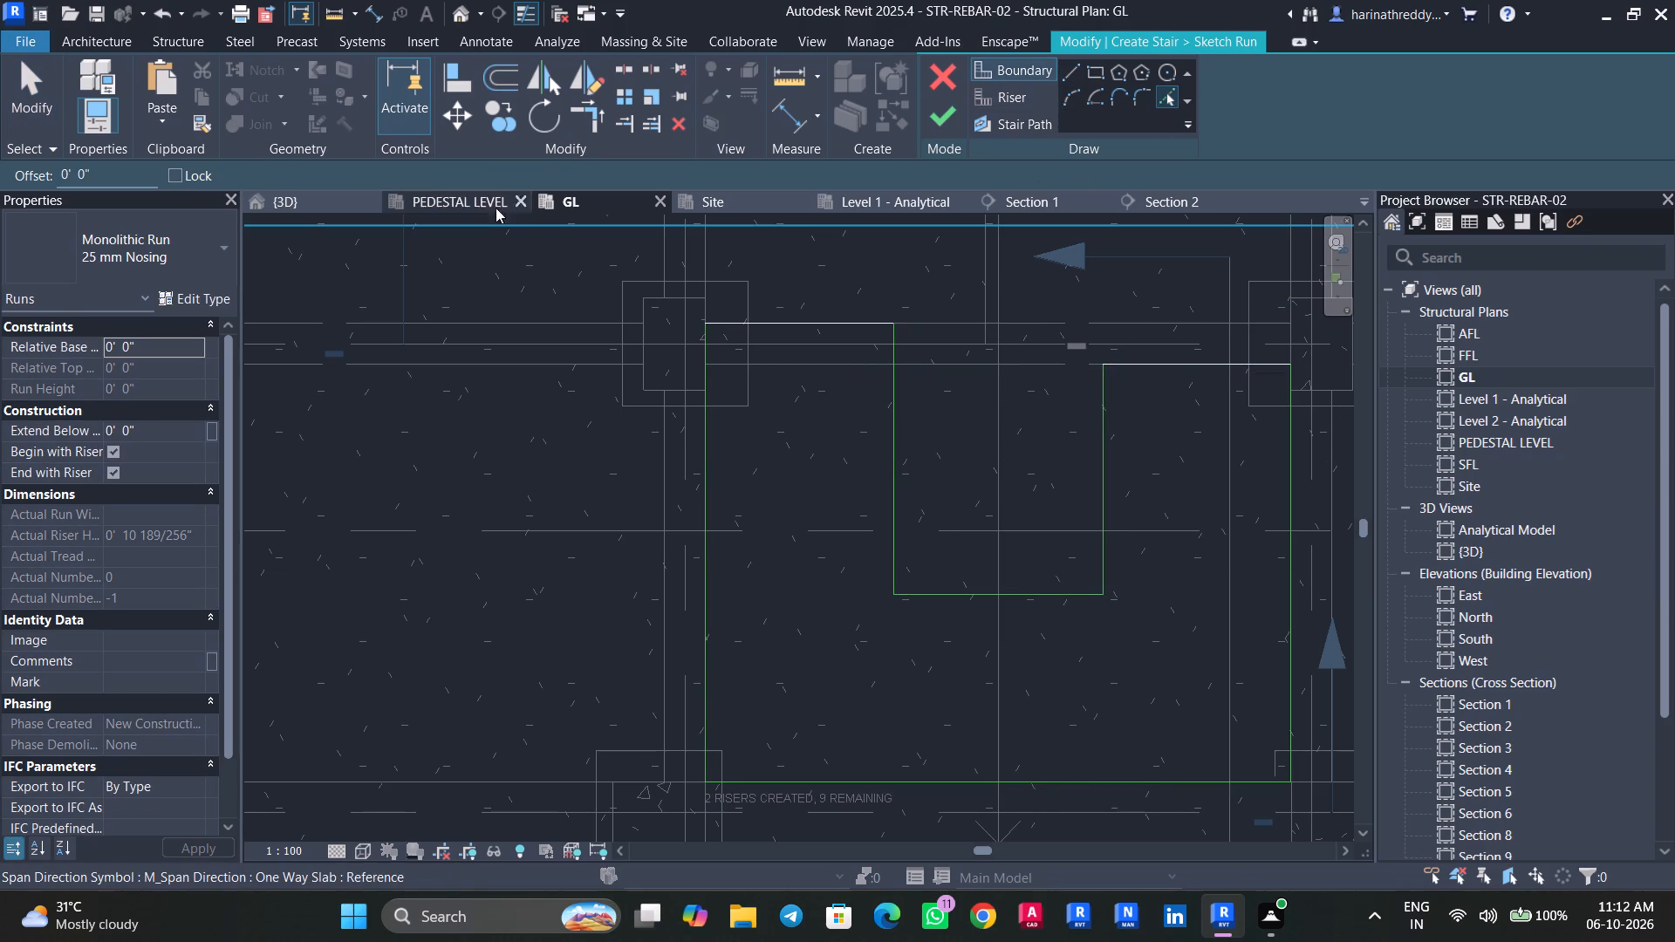
pyautogui.press('Escape')
pyautogui.click(1032, 92)
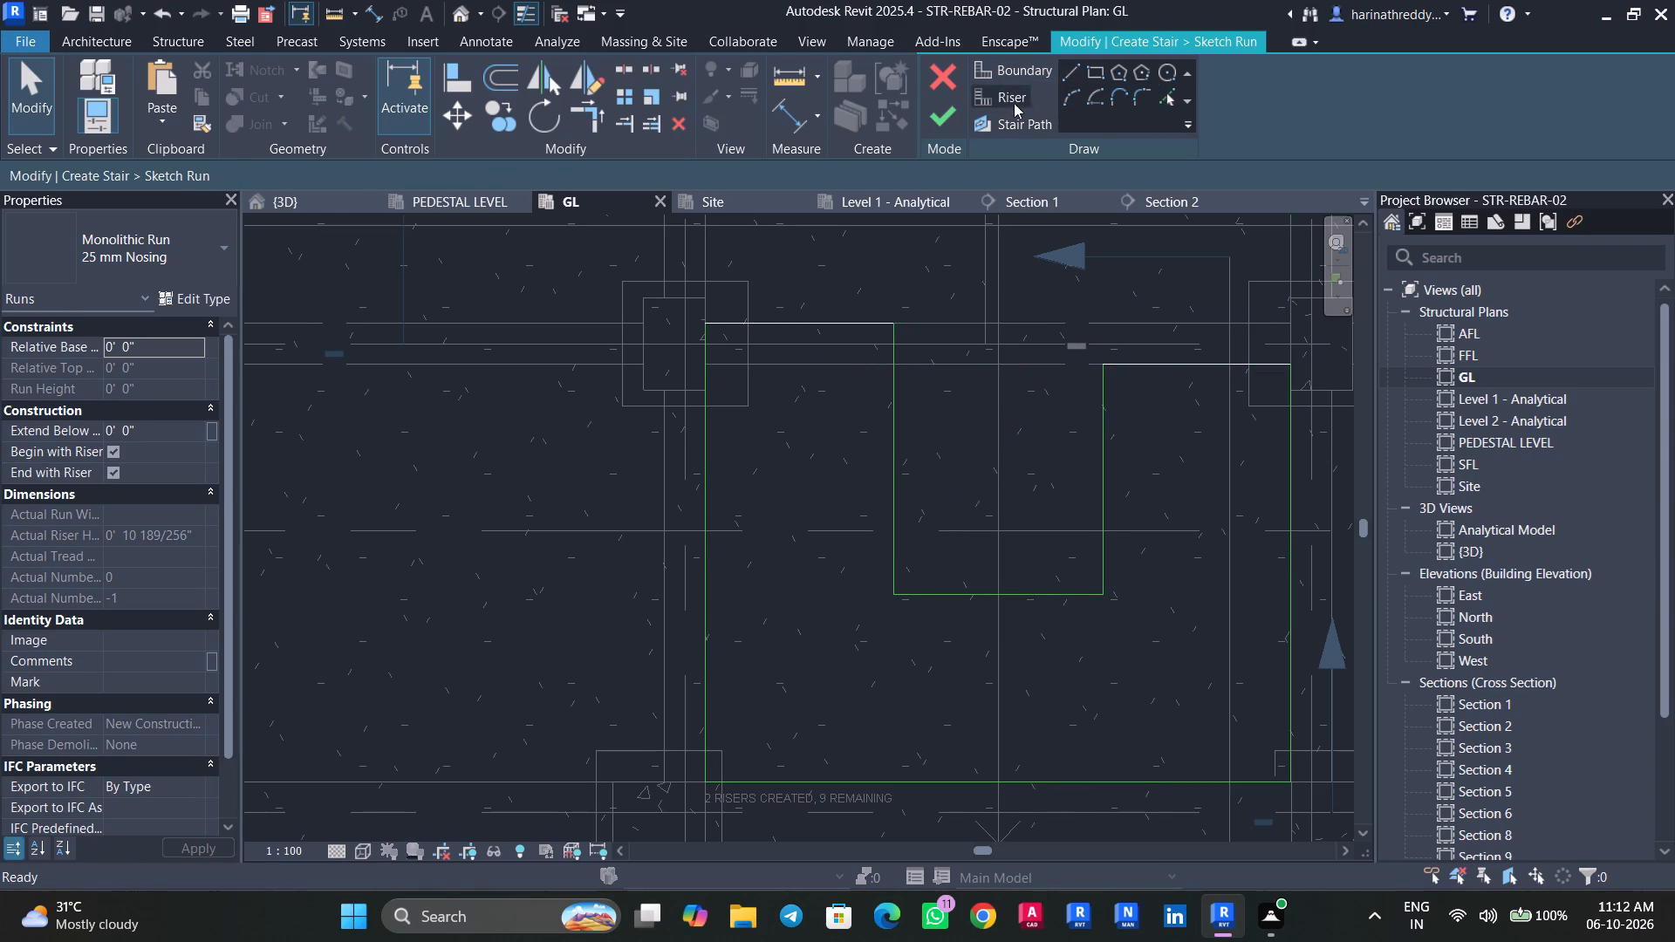
pyautogui.click(1011, 103)
pyautogui.click(1164, 98)
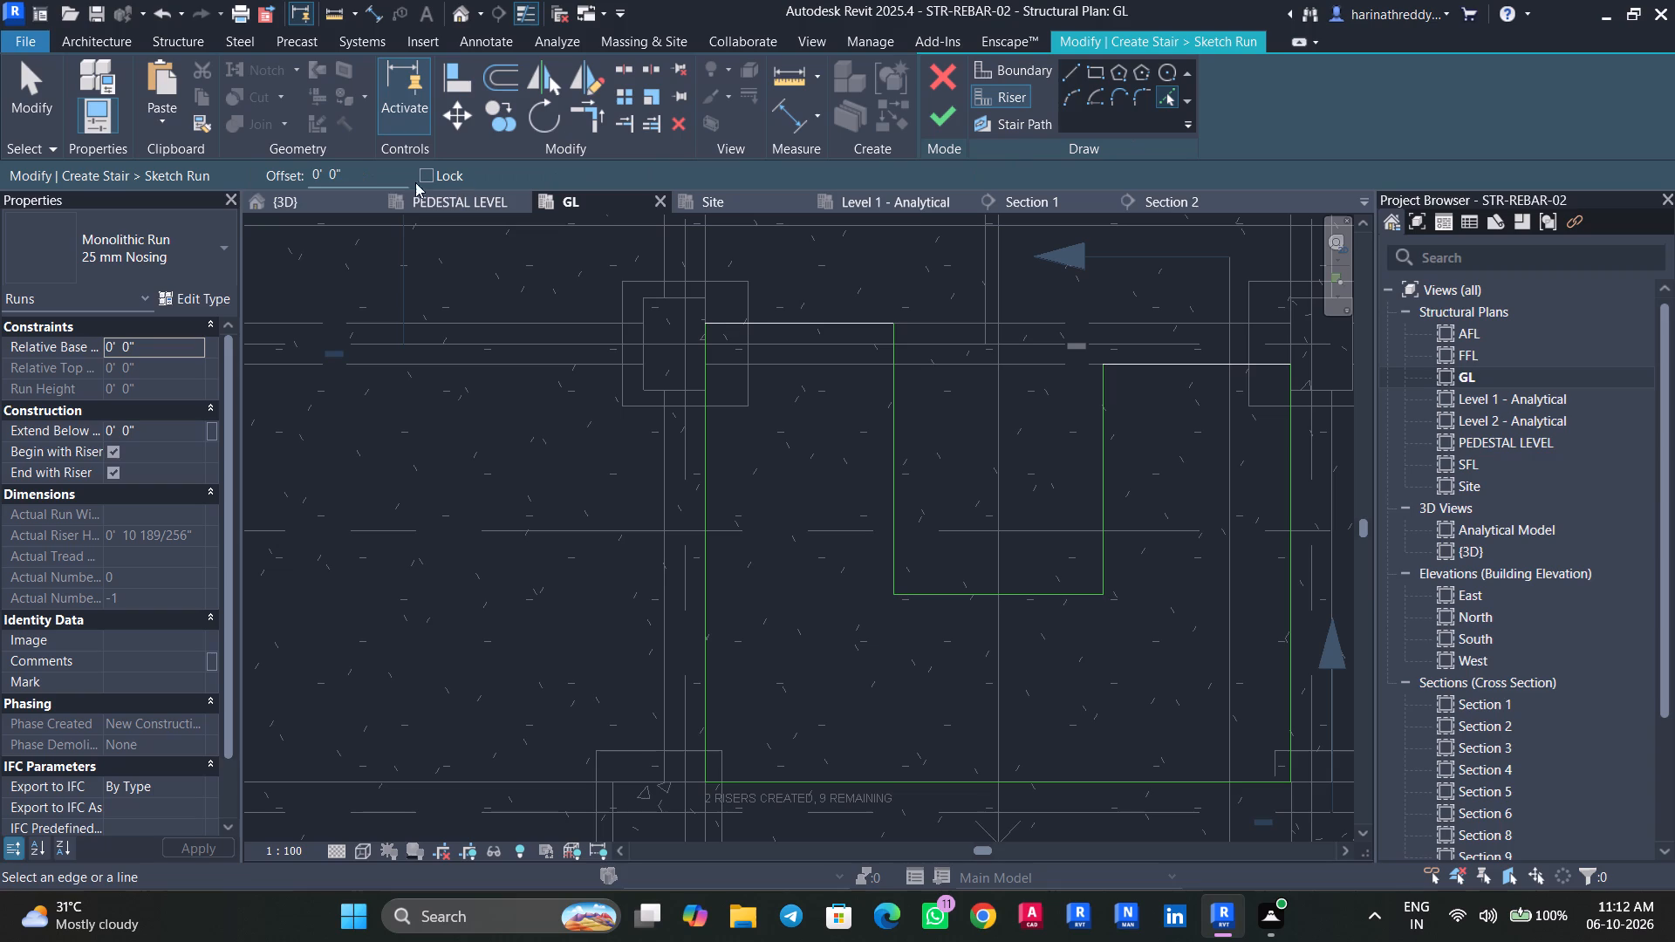
pyautogui.moveTo(386, 179); pyautogui.dragTo(277, 191)
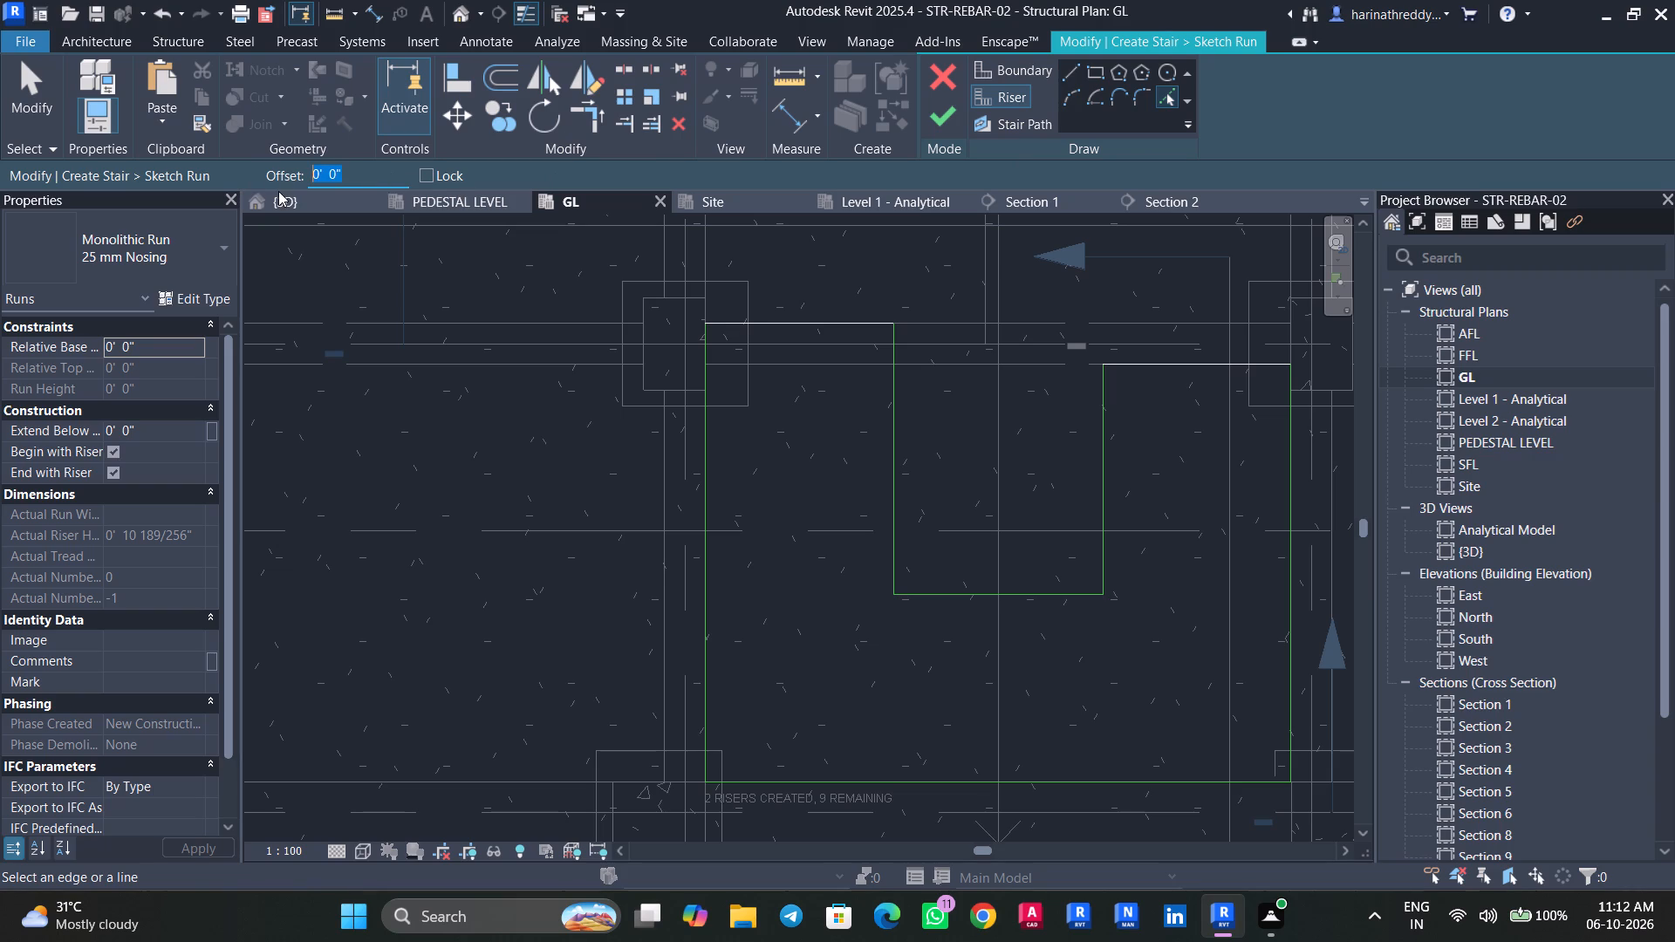
pyautogui.write('300')
pyautogui.write('mm')
pyautogui.press('Return')
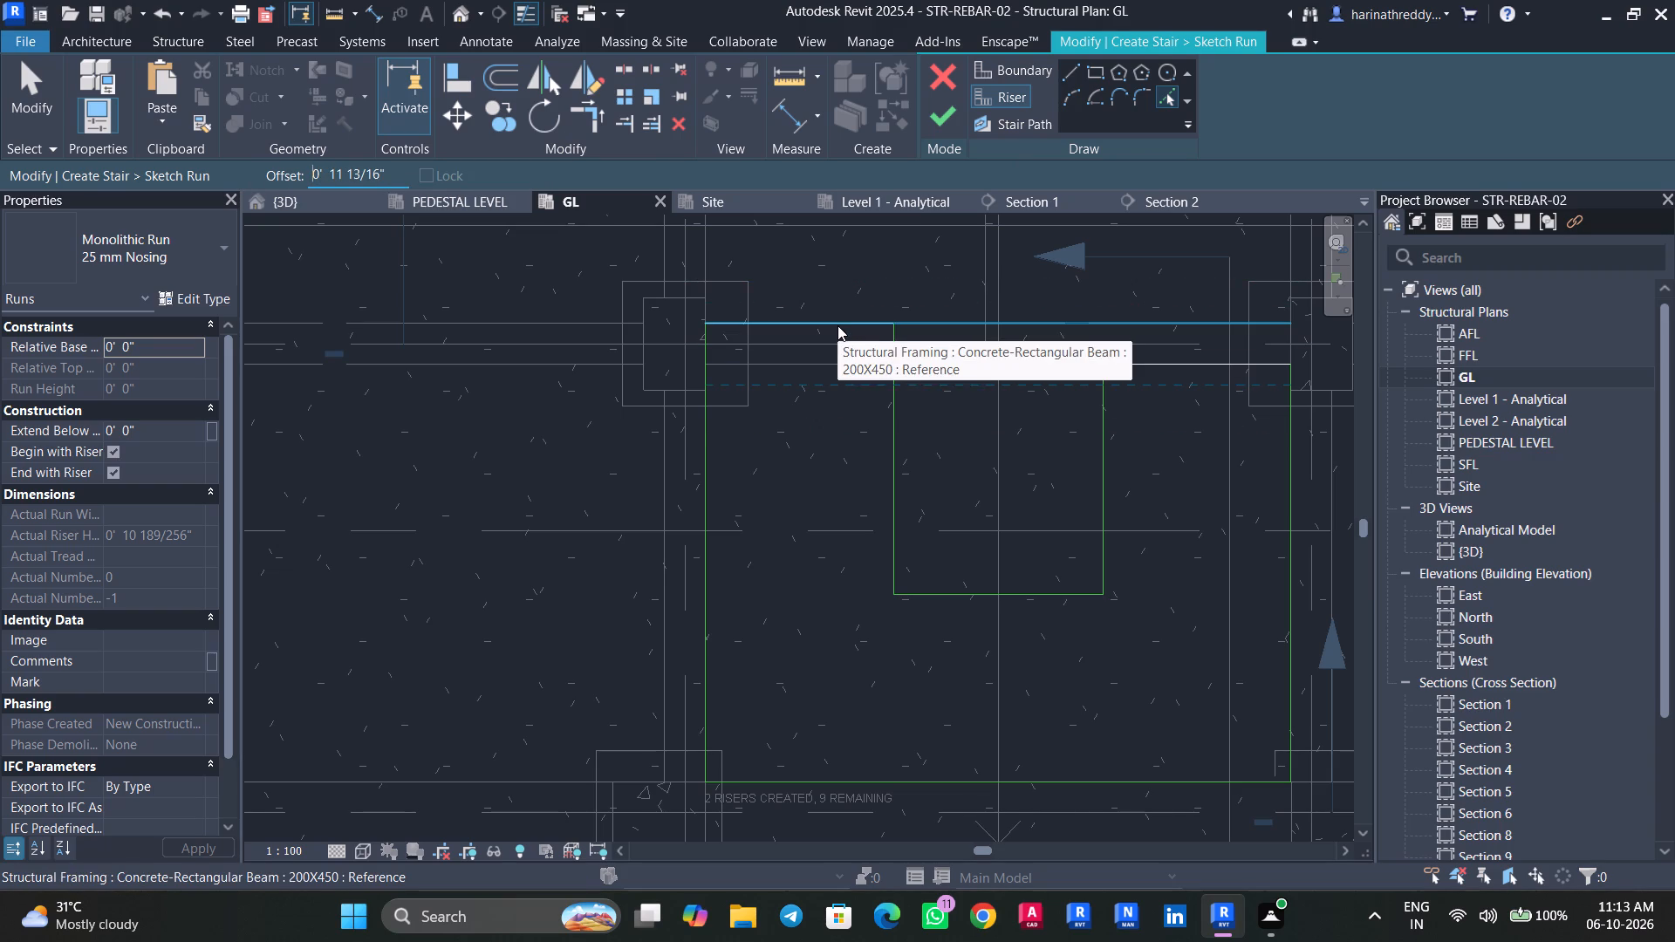
pyautogui.click(837, 325)
pyautogui.press('Escape')
pyautogui.press('Escape')
pyautogui.press('Escape')
# Shorten the offset riser line so it spans only the left-hand flight, ending at the inner boundary.
pyautogui.click(993, 383)
pyautogui.scroll(-2, 1000, 392)
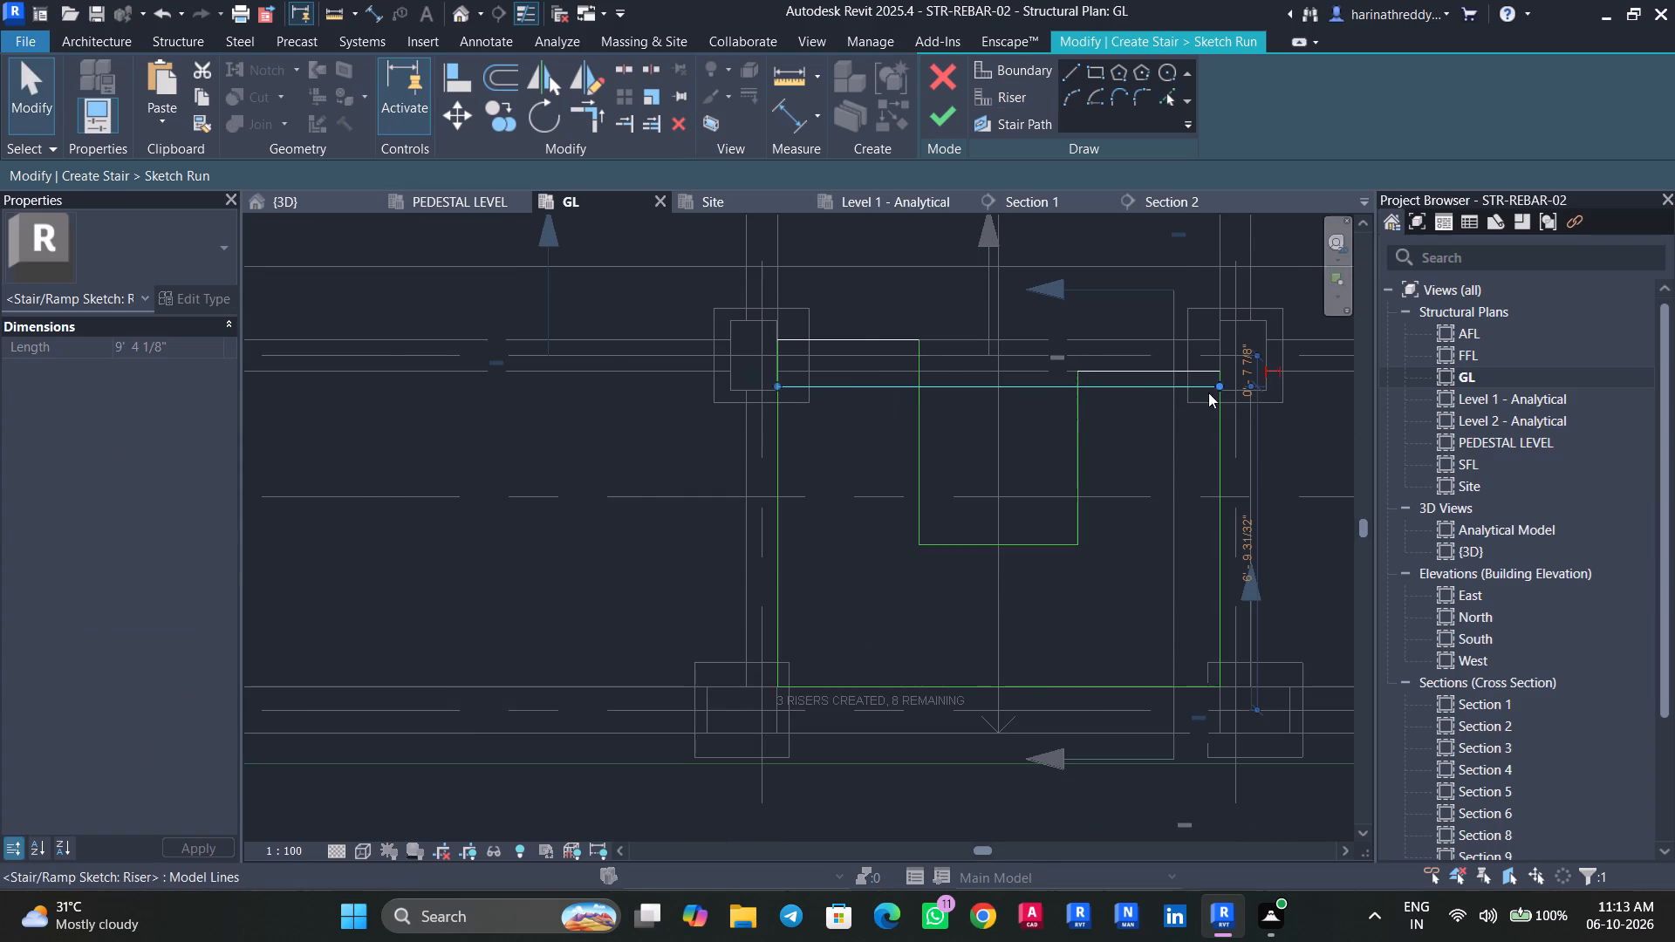
pyautogui.moveTo(1221, 386); pyautogui.dragTo(920, 387)
pyautogui.press('Escape')
pyautogui.press('Escape')
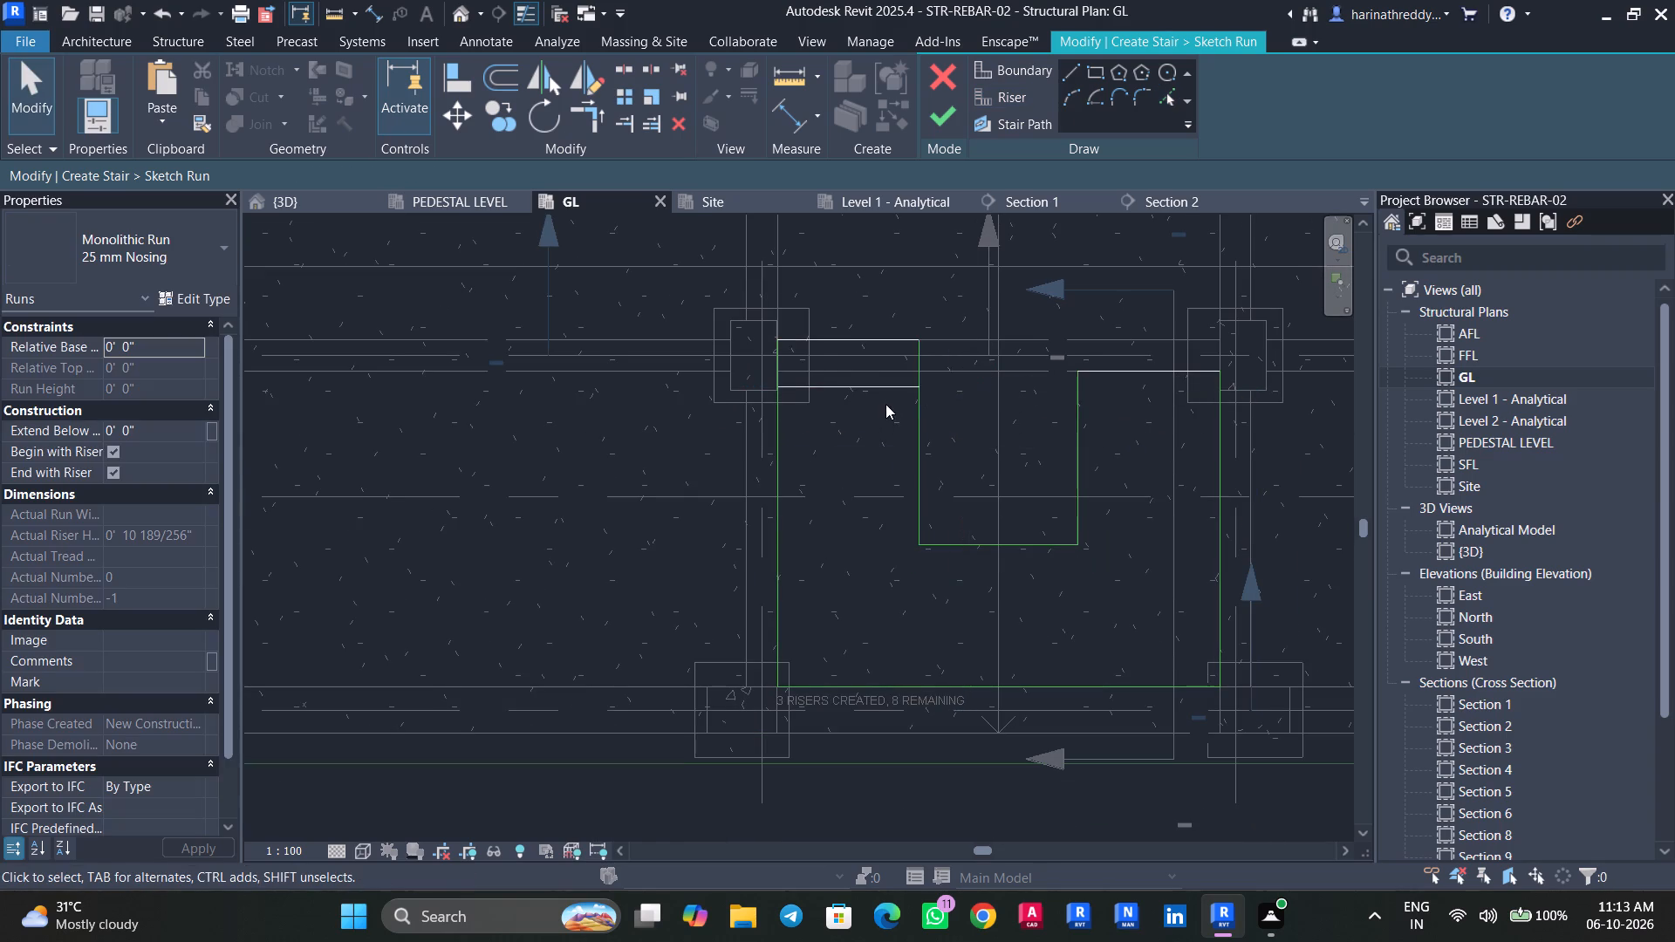
# Add three more riser lines down the left-hand flight, each offset 300 mm from the previous riser.
pyautogui.scroll(4, 885, 404)
pyautogui.click(1004, 92)
pyautogui.click(1167, 99)
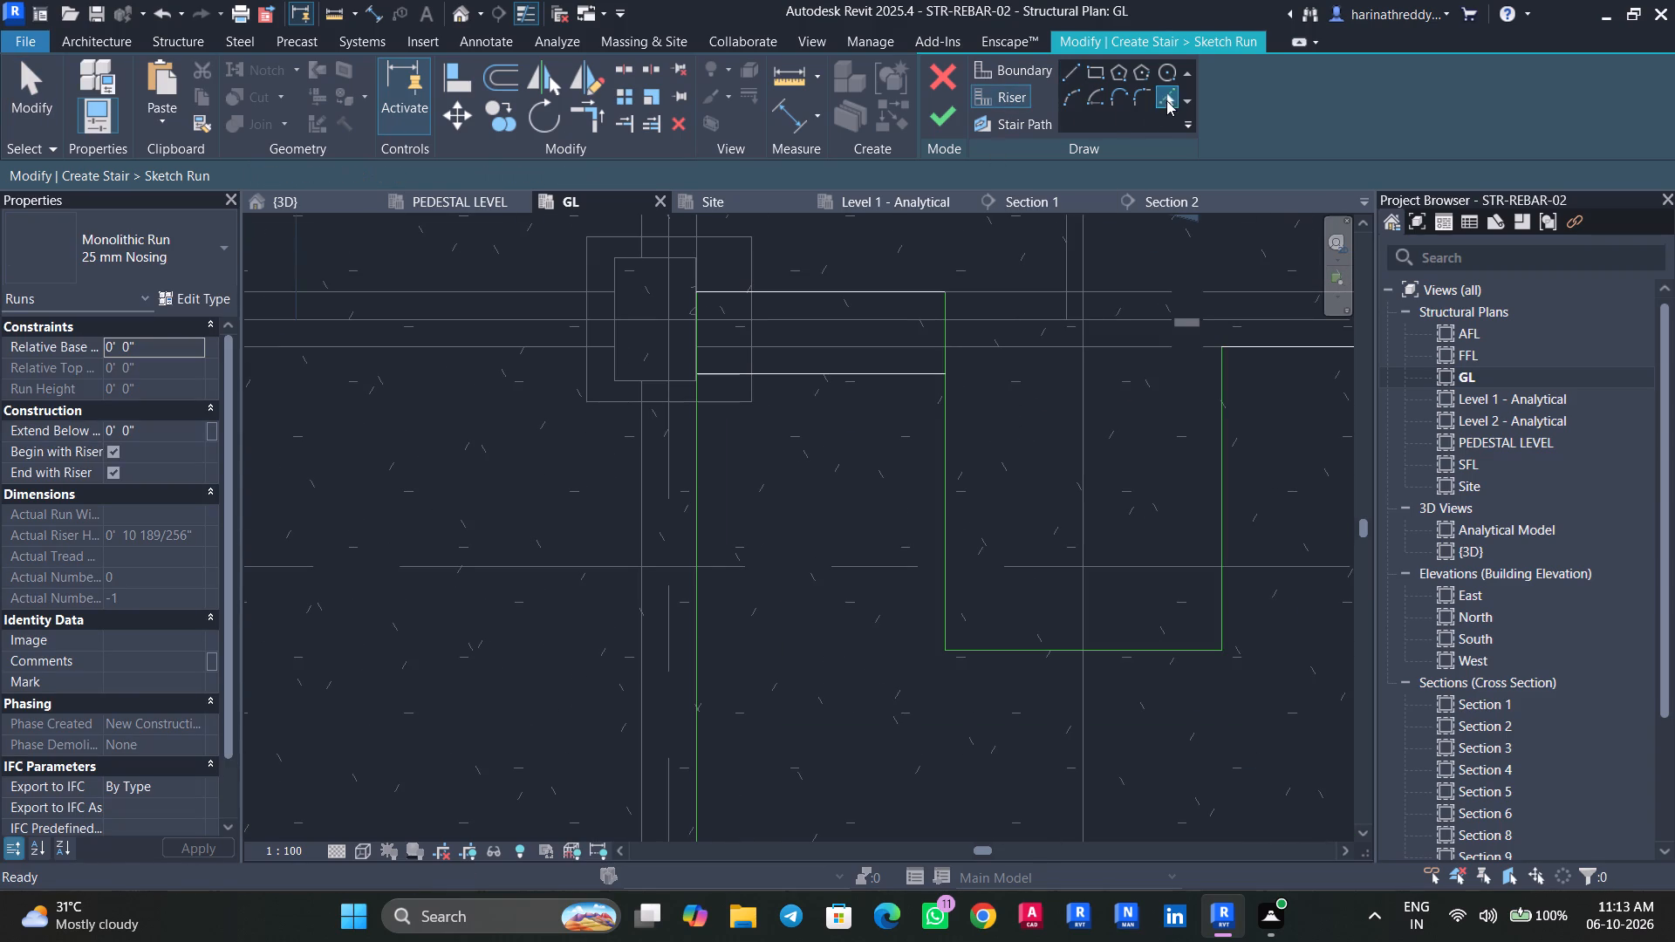
pyautogui.moveTo(349, 179); pyautogui.dragTo(280, 179)
pyautogui.write('300mm')
pyautogui.press('Return')
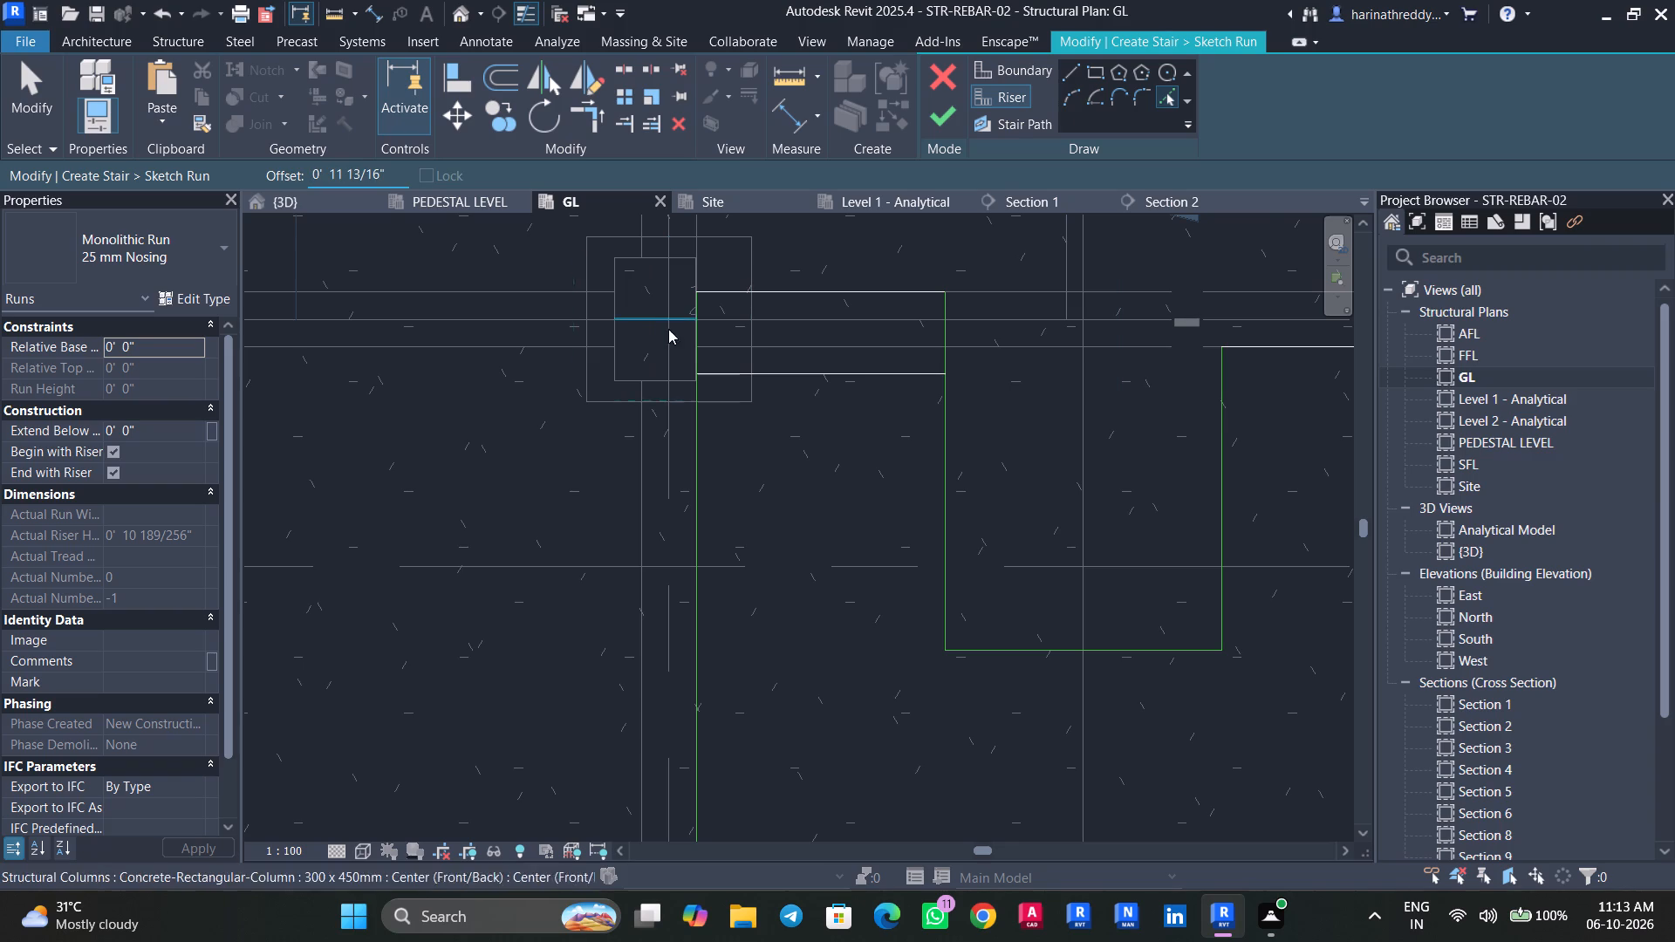
pyautogui.click(851, 376)
pyautogui.click(872, 461)
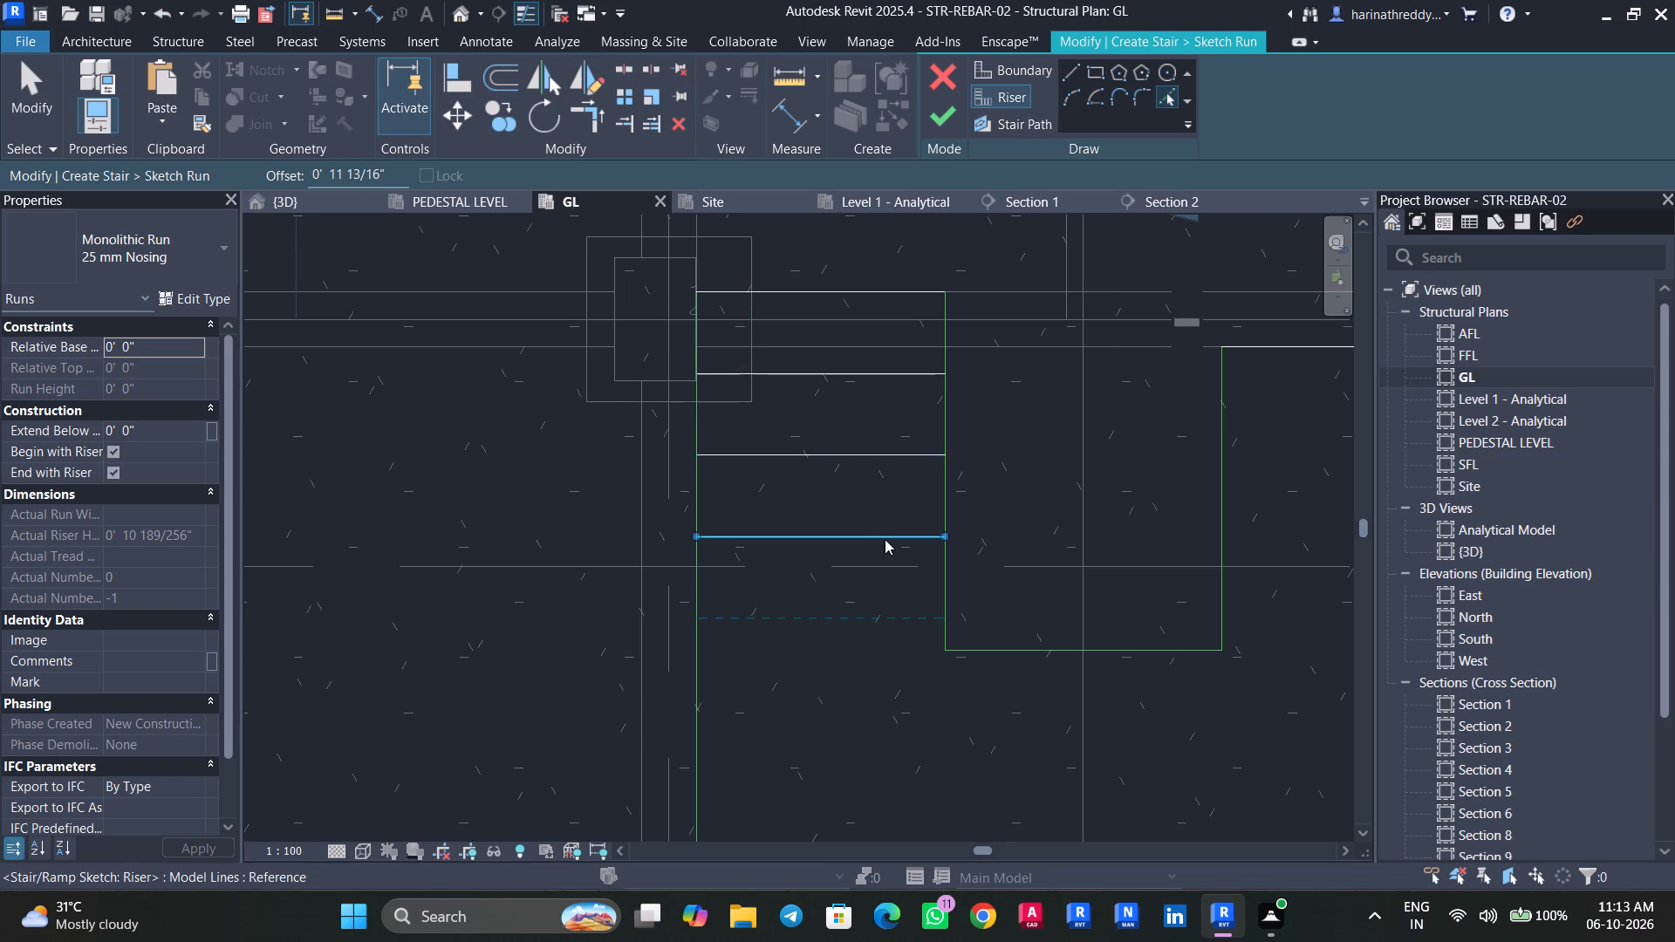
pyautogui.click(885, 539)
pyautogui.moveTo(881, 641); pyautogui.dragTo(755, 594, button='middle')
pyautogui.press('Escape')
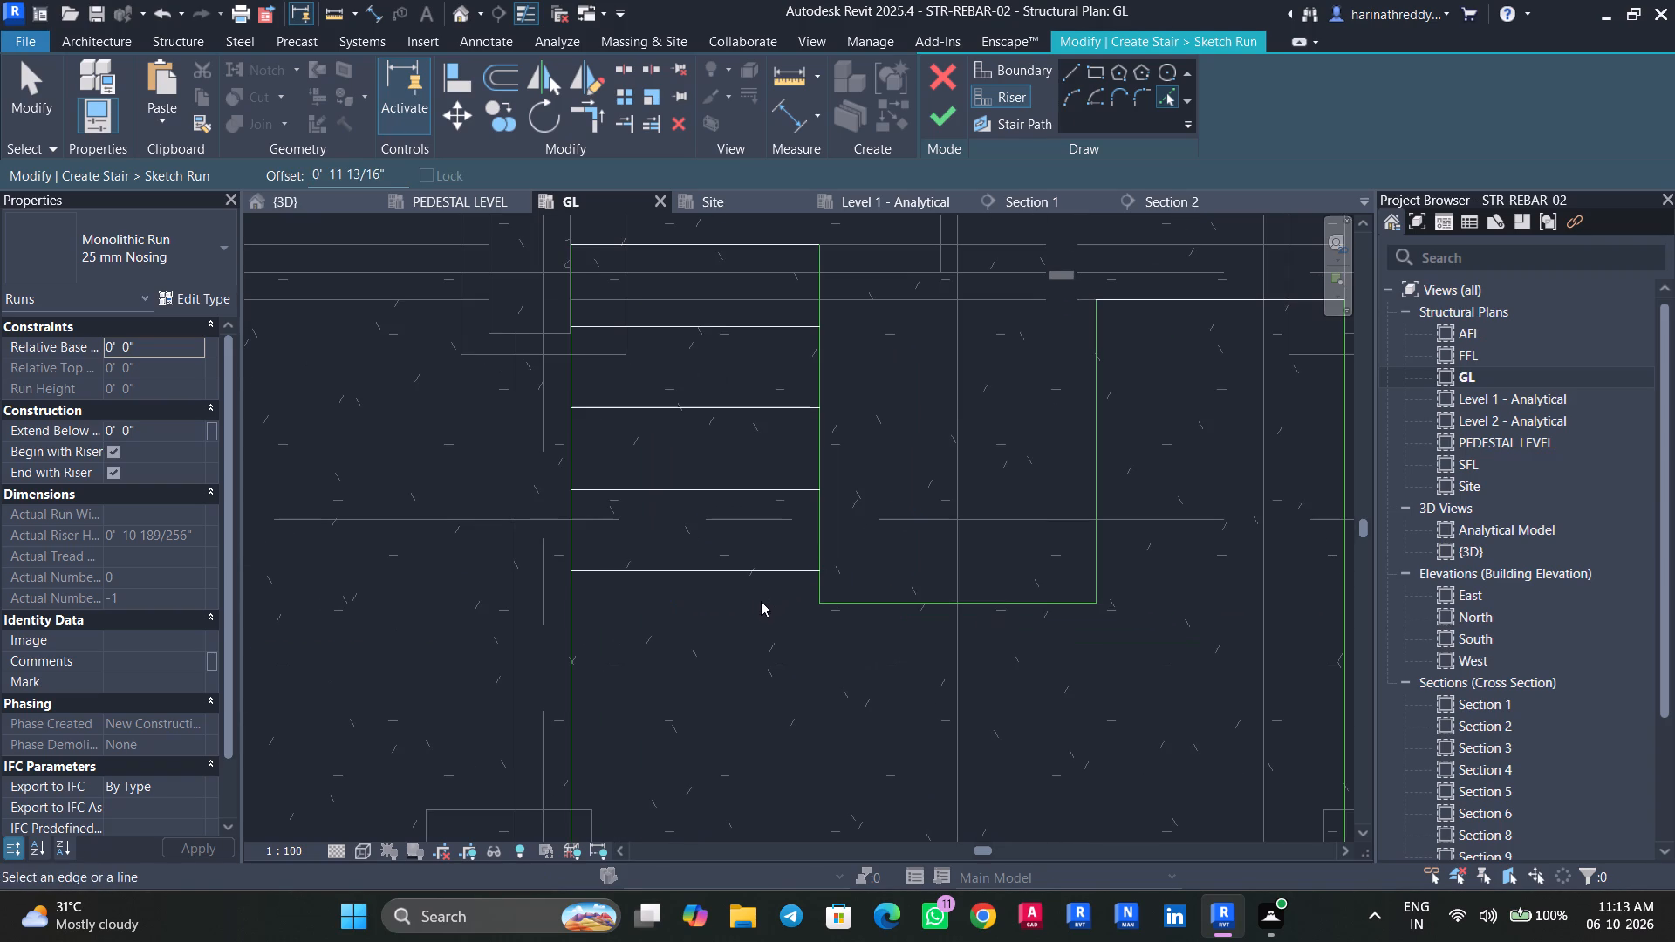
pyautogui.press('Escape')
pyautogui.press('Escape')
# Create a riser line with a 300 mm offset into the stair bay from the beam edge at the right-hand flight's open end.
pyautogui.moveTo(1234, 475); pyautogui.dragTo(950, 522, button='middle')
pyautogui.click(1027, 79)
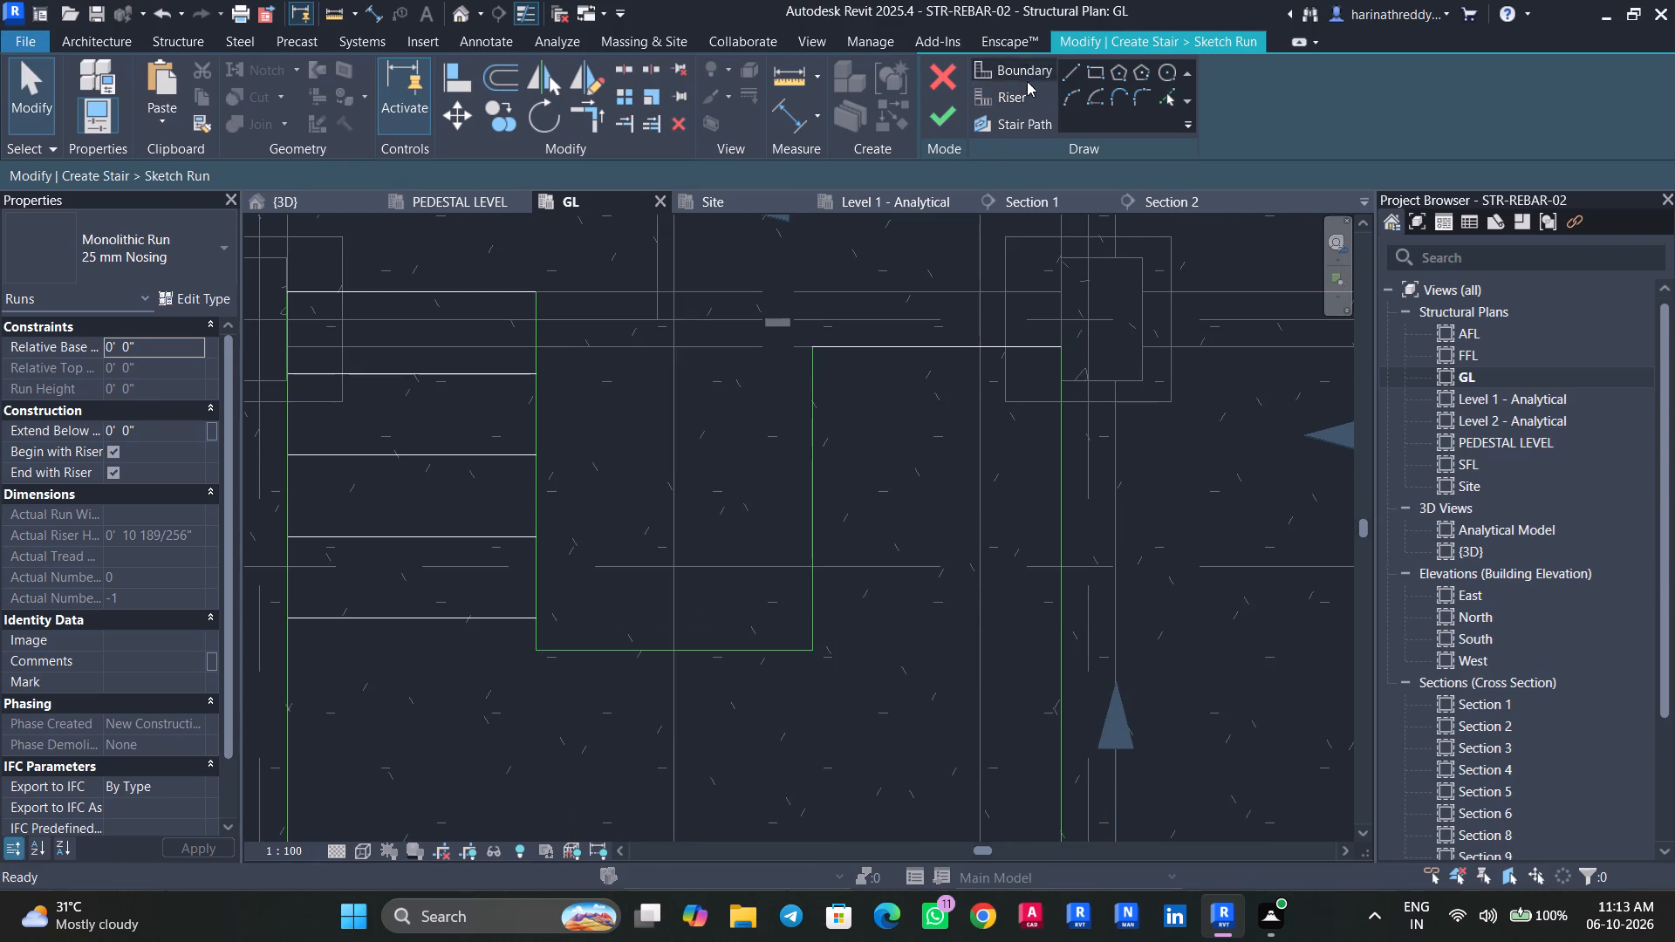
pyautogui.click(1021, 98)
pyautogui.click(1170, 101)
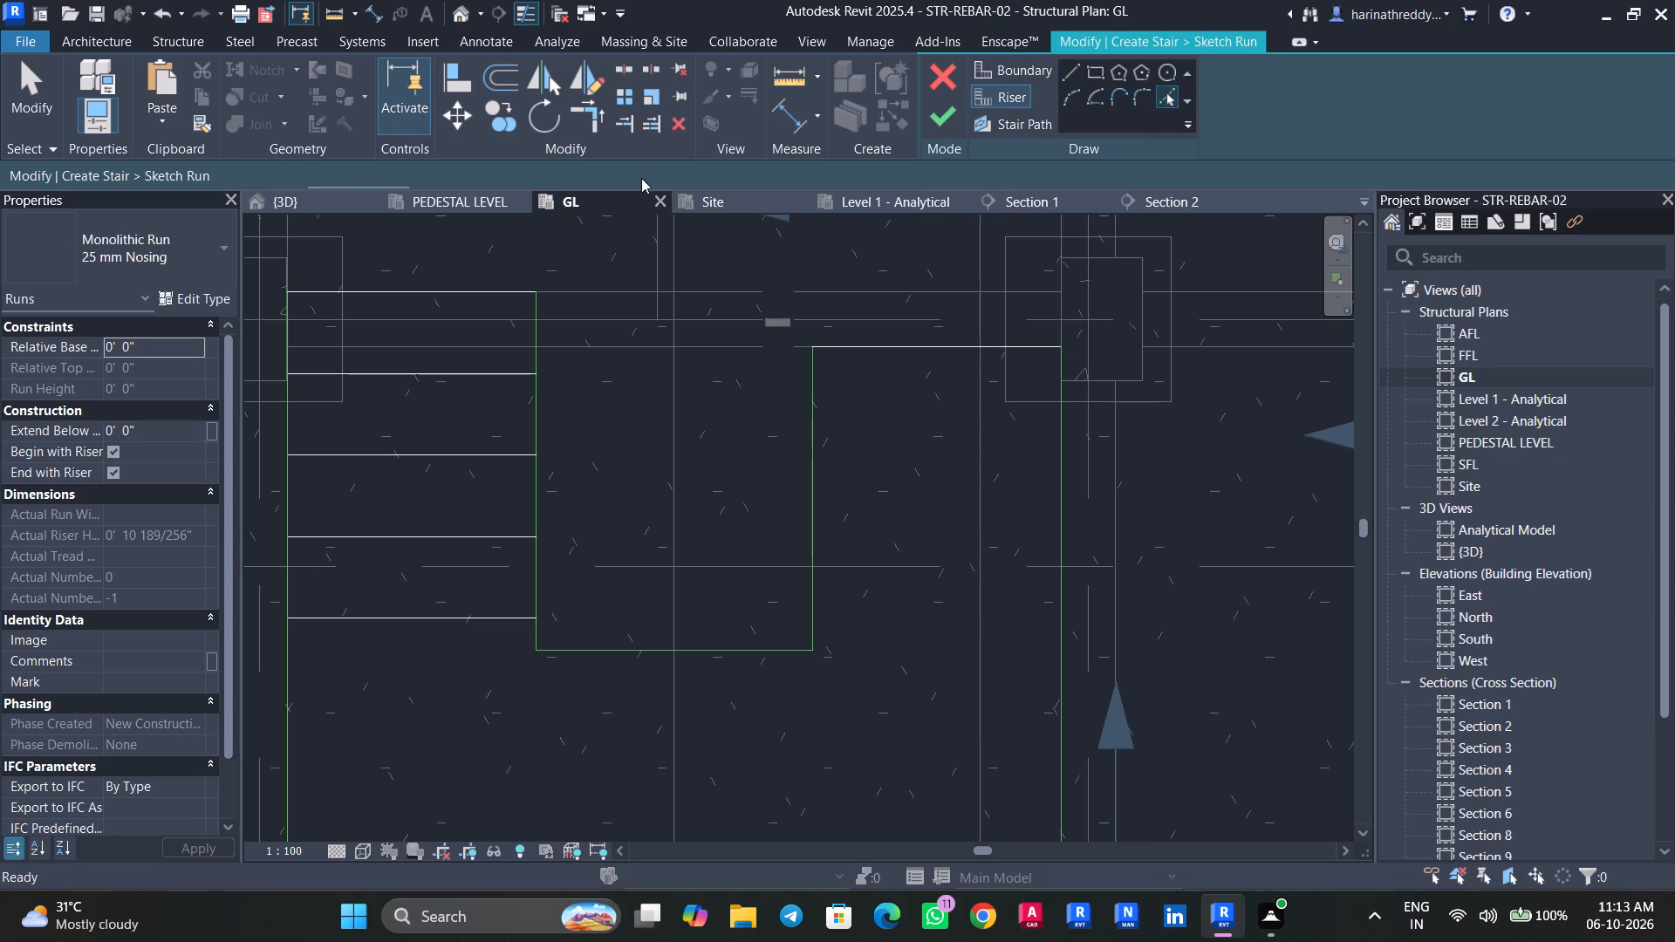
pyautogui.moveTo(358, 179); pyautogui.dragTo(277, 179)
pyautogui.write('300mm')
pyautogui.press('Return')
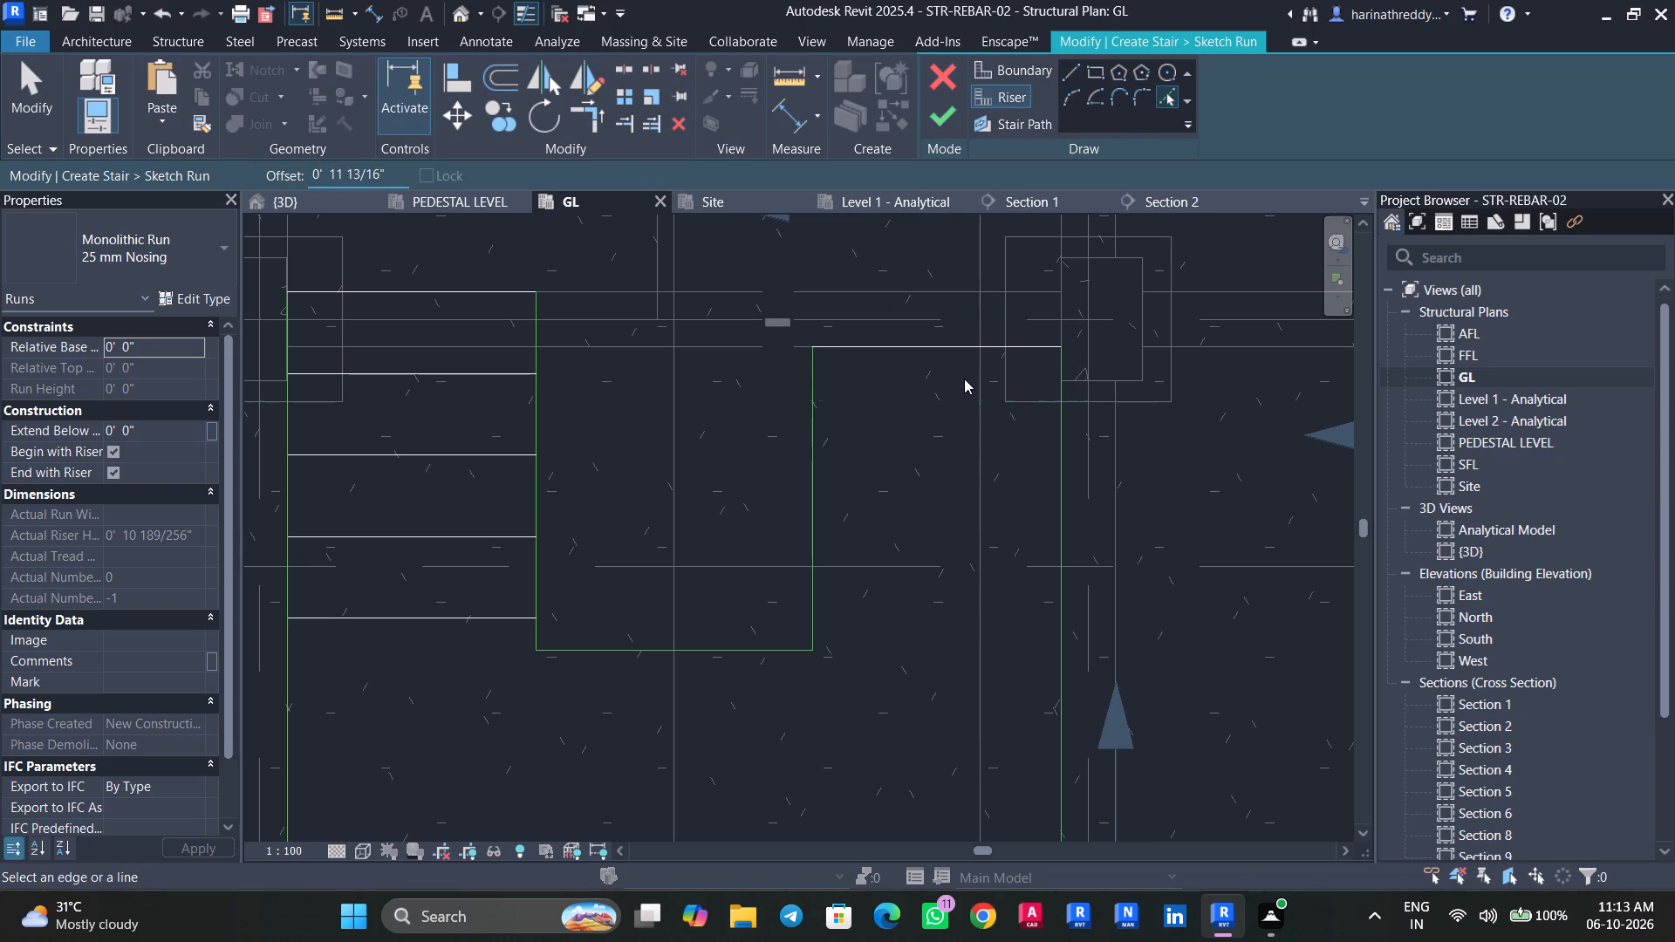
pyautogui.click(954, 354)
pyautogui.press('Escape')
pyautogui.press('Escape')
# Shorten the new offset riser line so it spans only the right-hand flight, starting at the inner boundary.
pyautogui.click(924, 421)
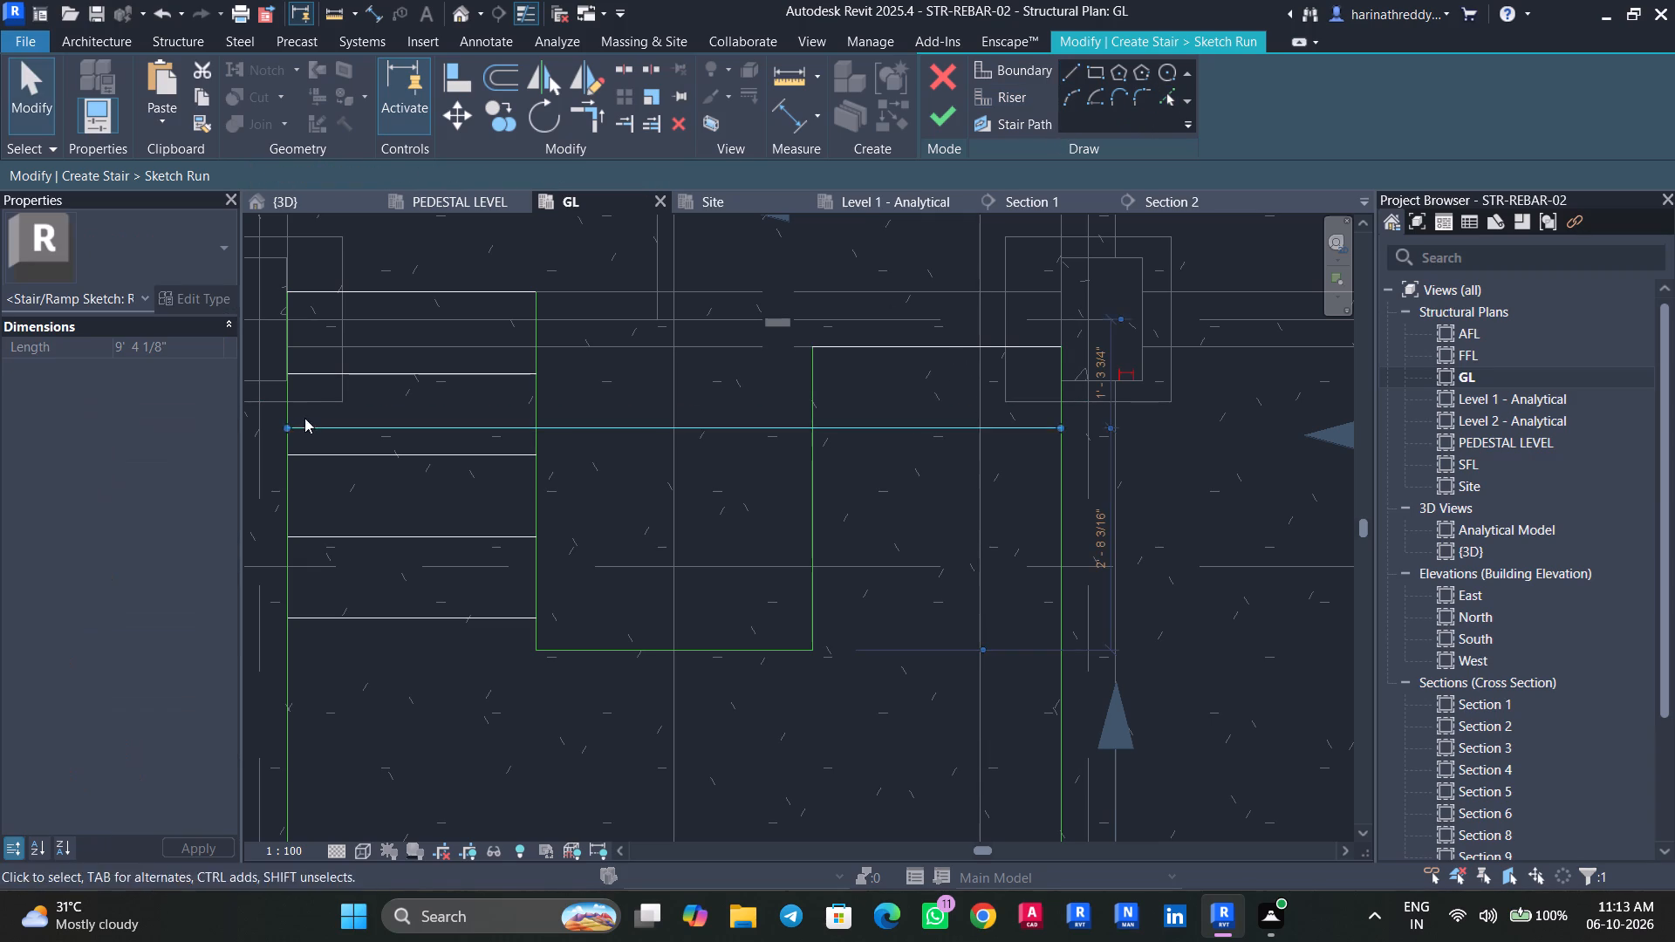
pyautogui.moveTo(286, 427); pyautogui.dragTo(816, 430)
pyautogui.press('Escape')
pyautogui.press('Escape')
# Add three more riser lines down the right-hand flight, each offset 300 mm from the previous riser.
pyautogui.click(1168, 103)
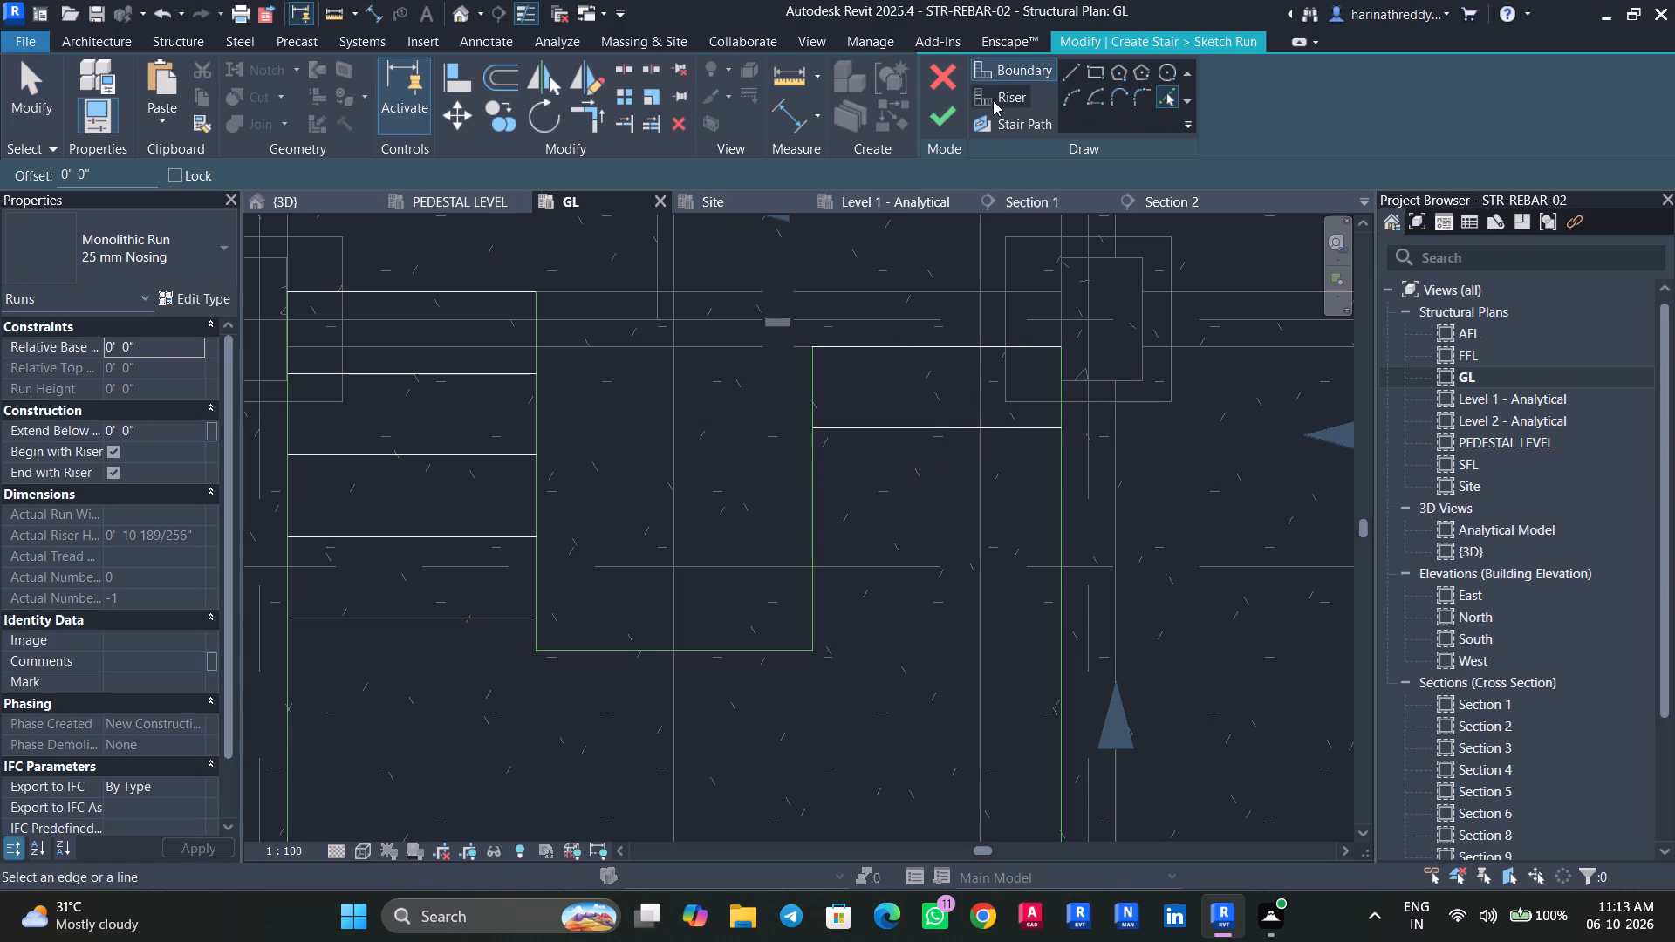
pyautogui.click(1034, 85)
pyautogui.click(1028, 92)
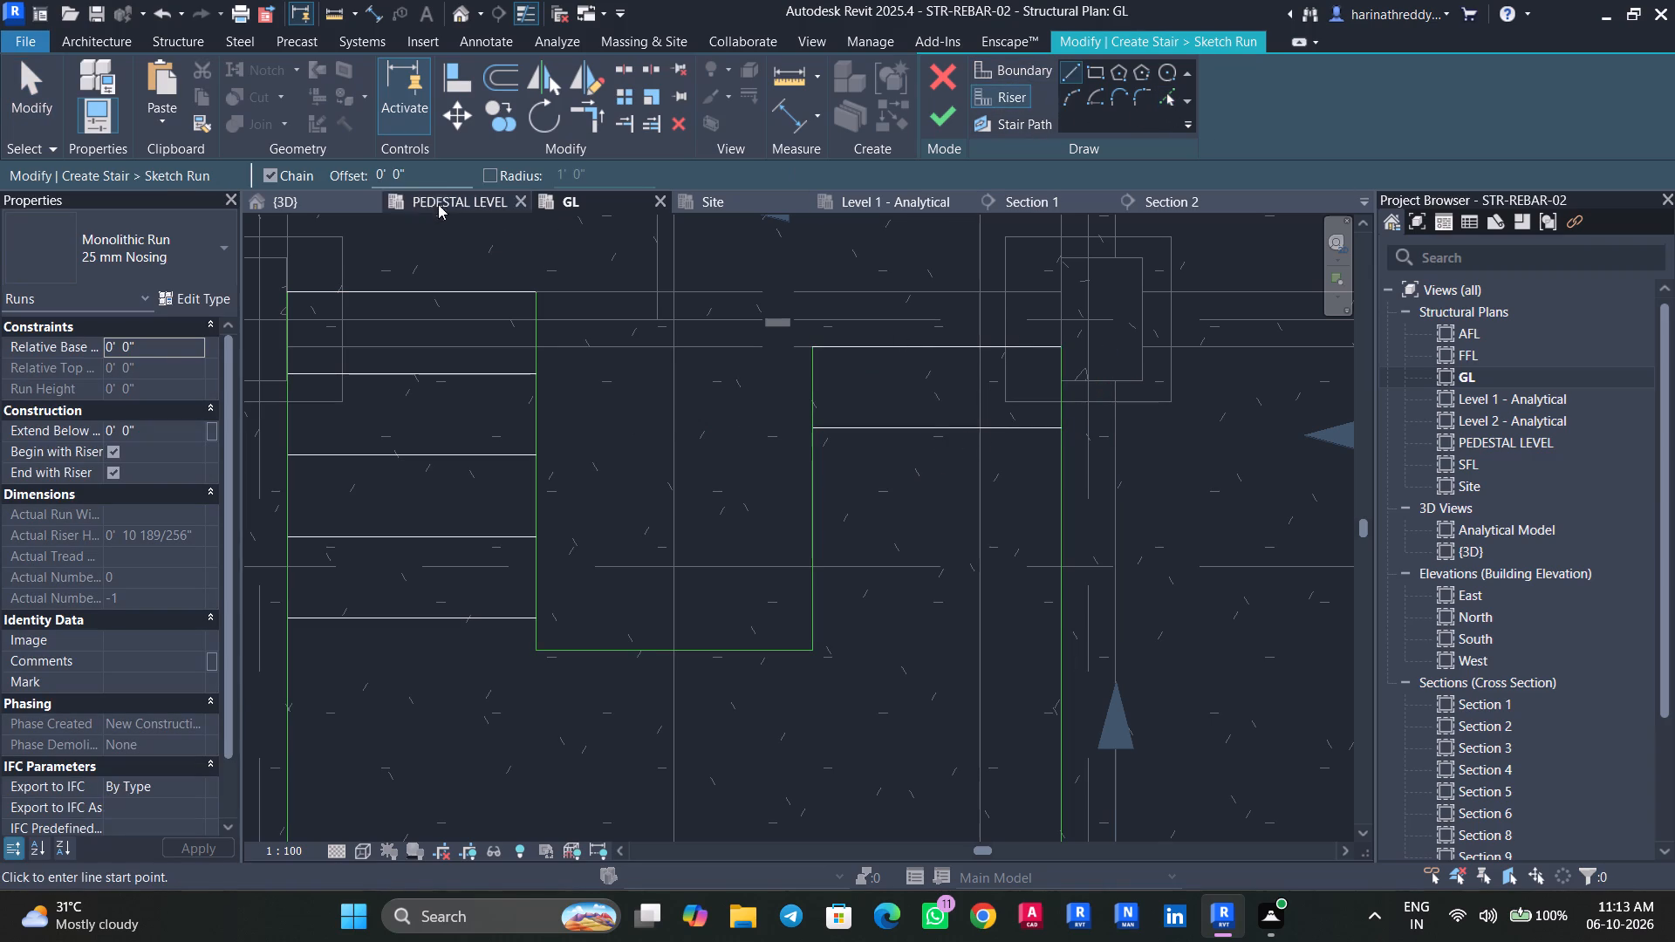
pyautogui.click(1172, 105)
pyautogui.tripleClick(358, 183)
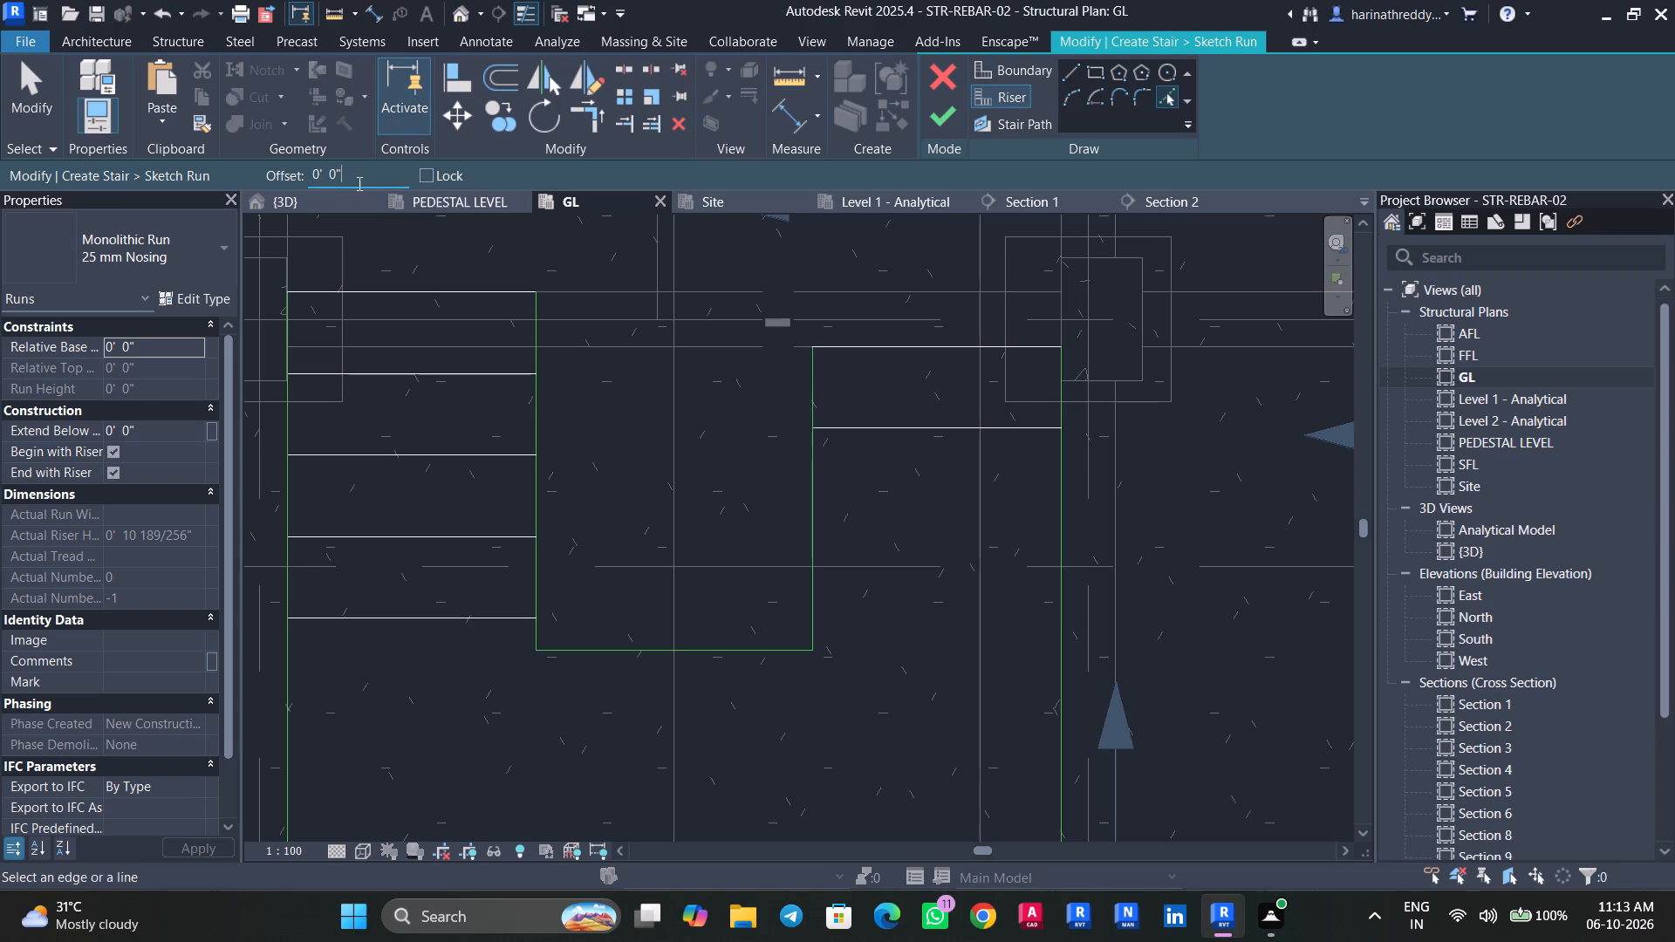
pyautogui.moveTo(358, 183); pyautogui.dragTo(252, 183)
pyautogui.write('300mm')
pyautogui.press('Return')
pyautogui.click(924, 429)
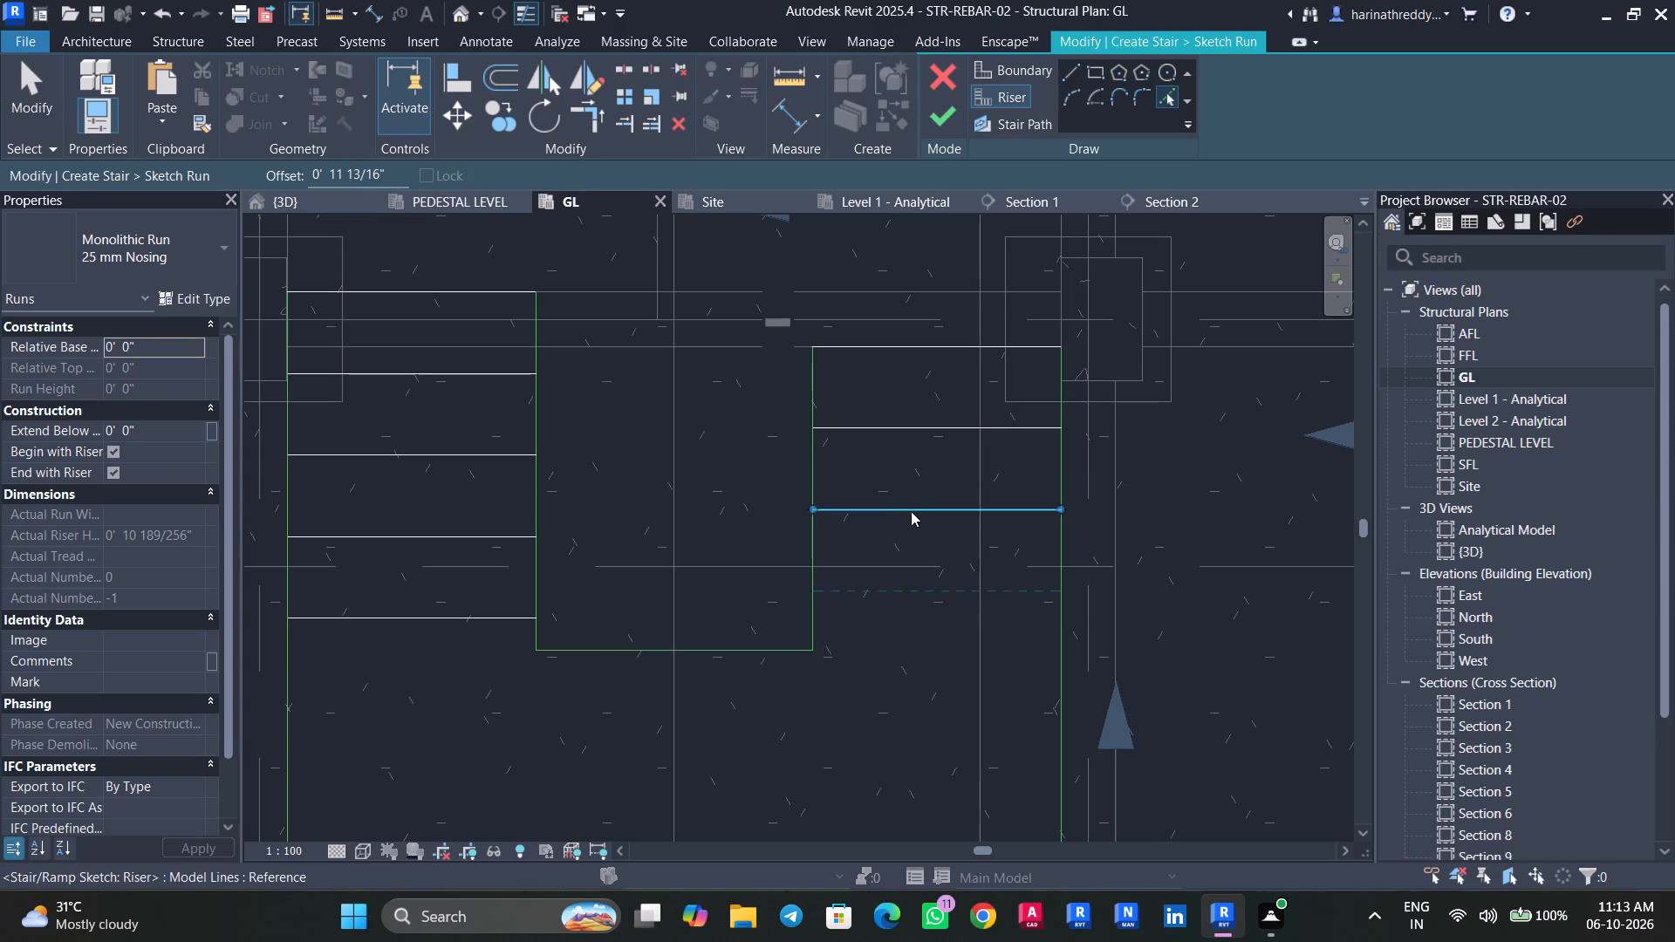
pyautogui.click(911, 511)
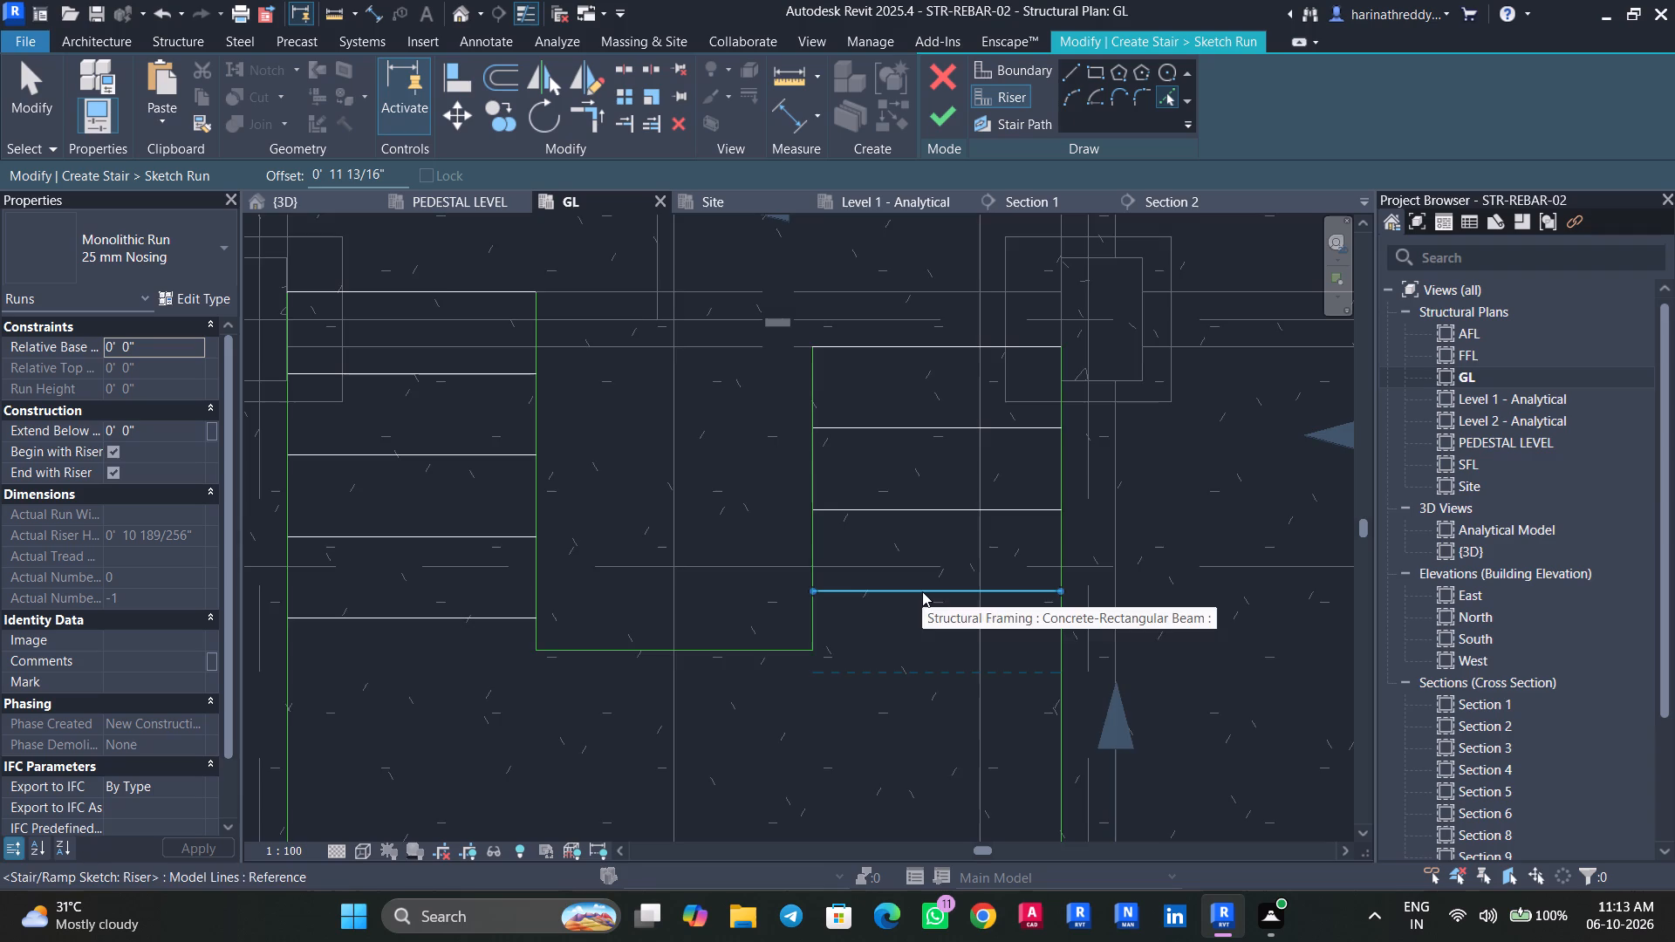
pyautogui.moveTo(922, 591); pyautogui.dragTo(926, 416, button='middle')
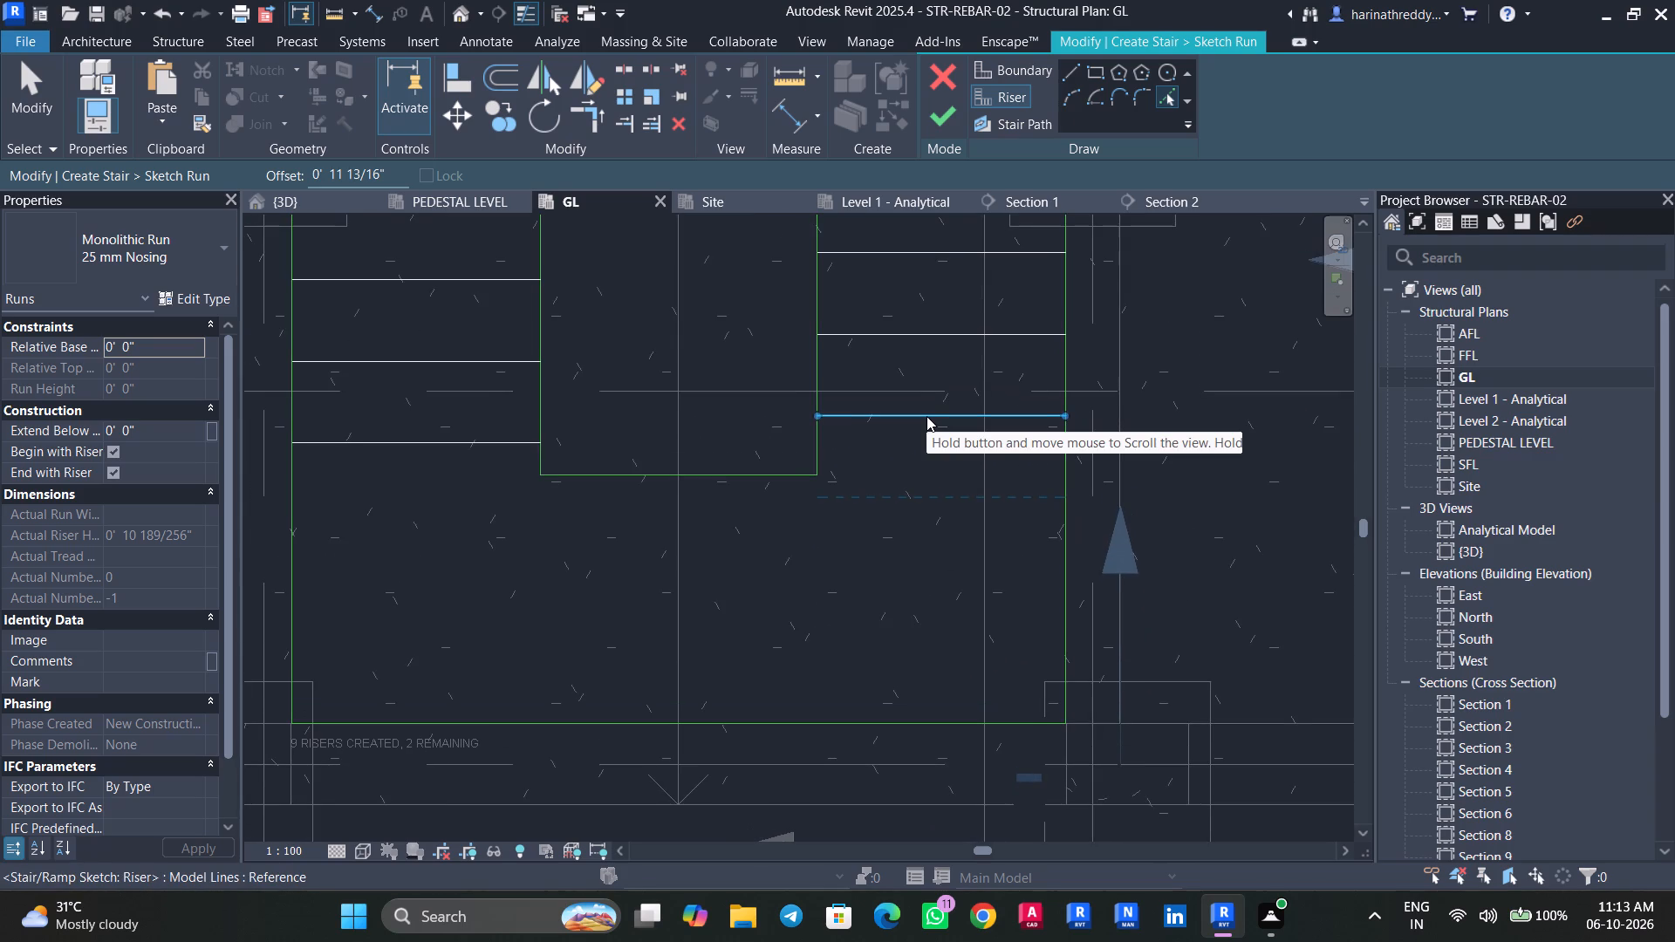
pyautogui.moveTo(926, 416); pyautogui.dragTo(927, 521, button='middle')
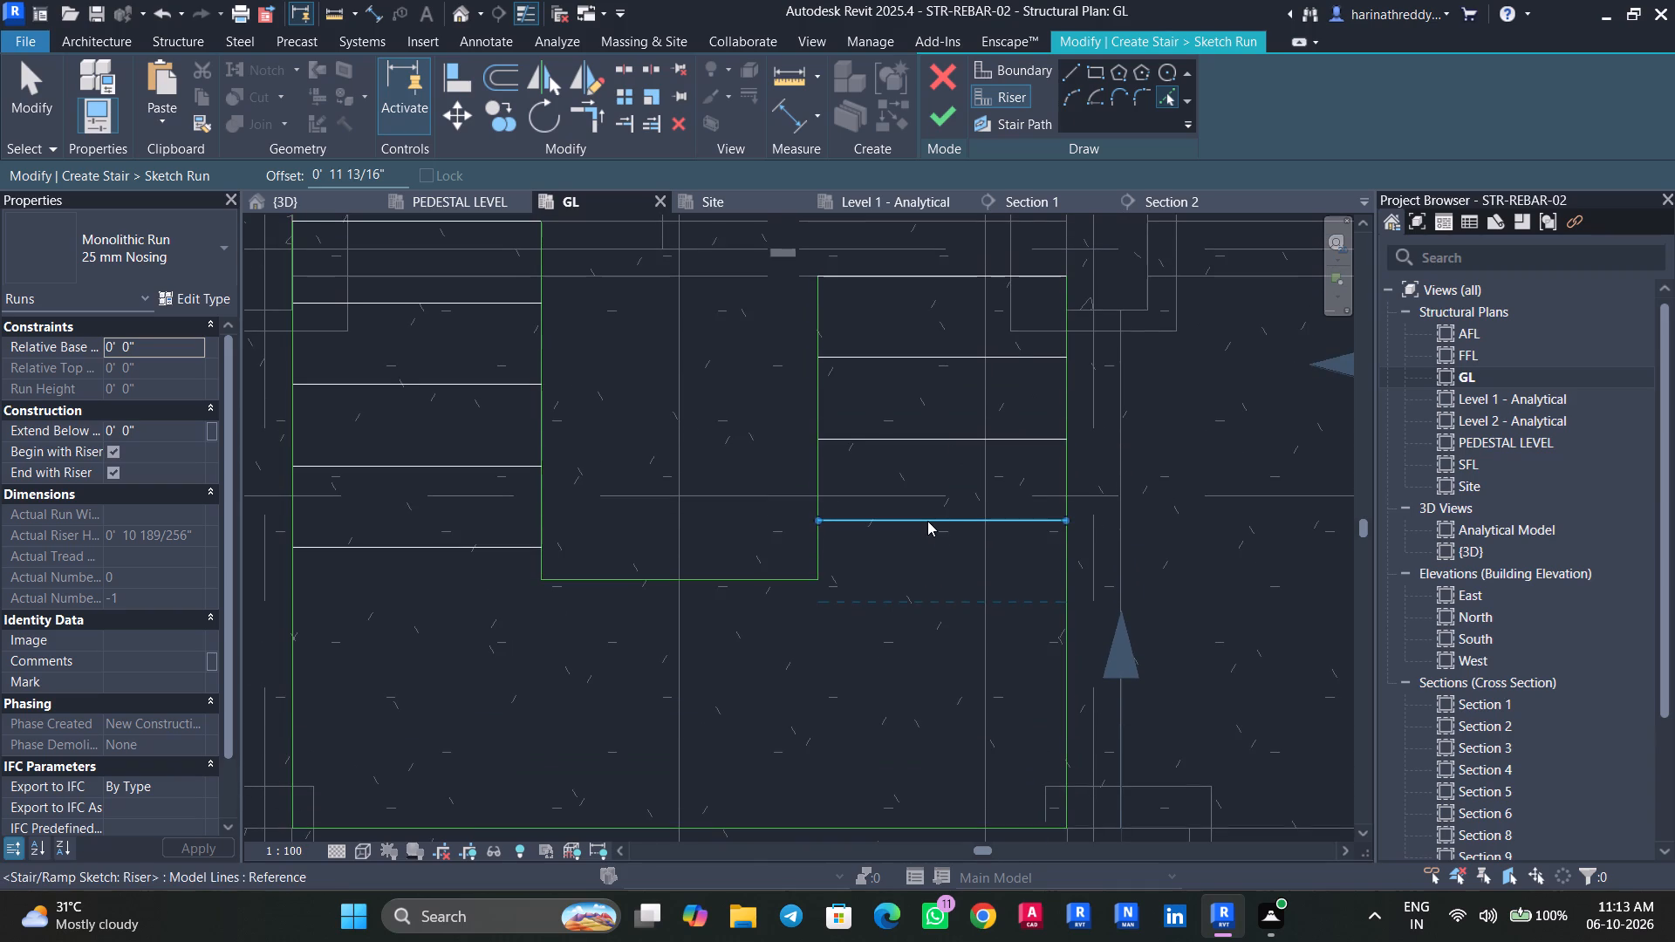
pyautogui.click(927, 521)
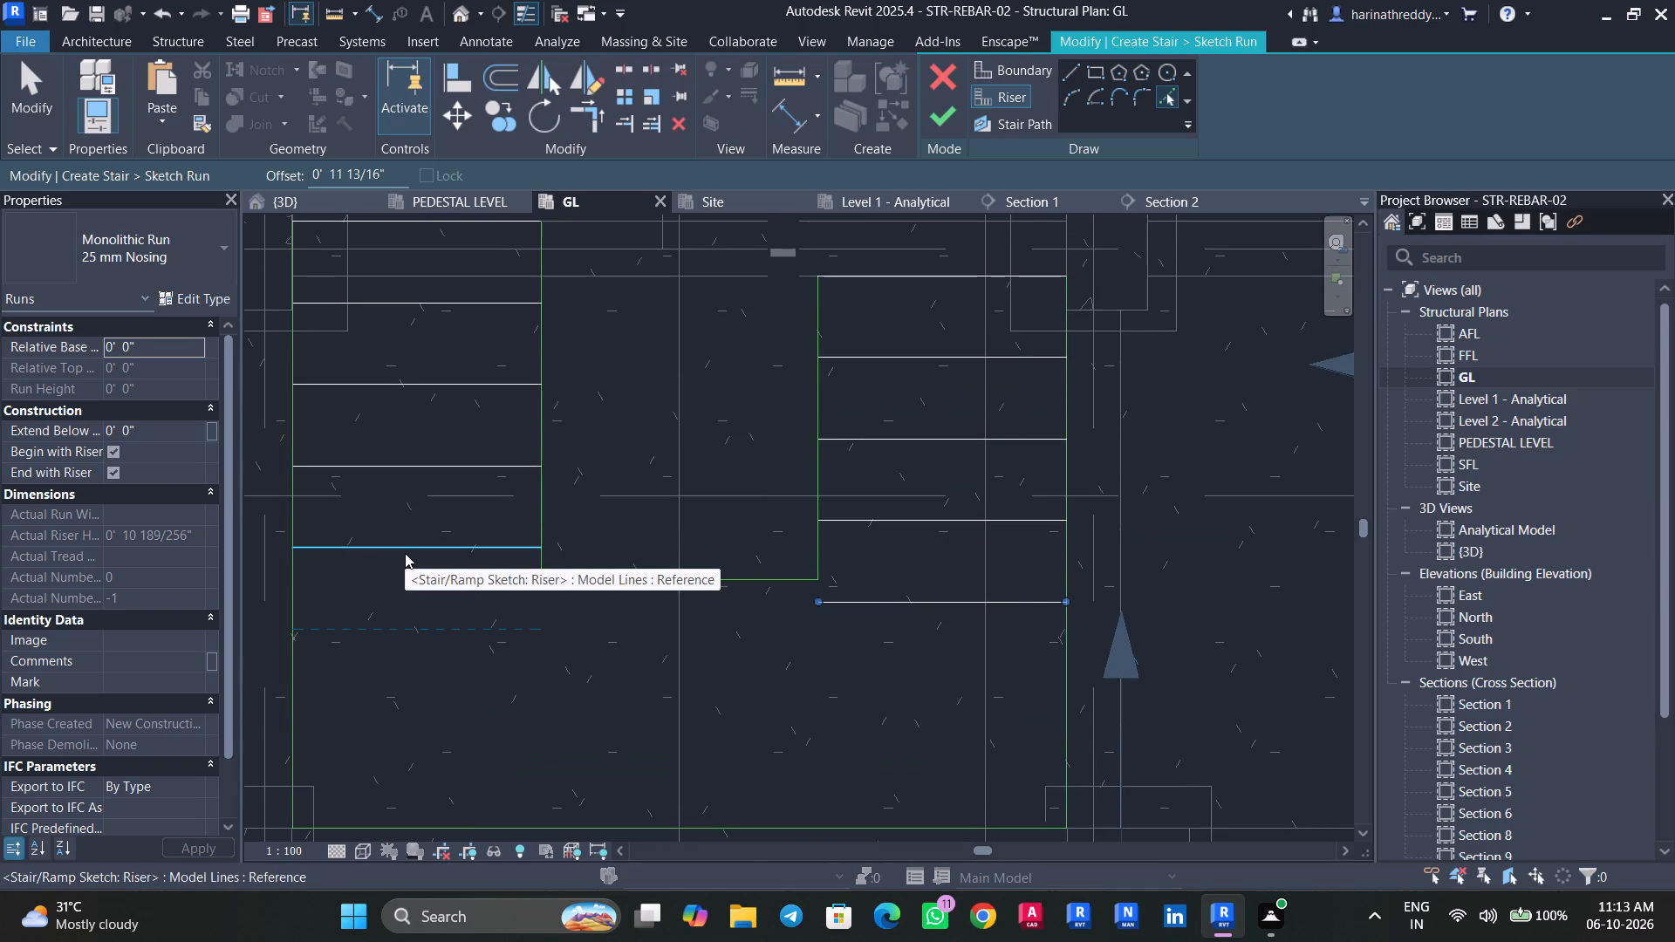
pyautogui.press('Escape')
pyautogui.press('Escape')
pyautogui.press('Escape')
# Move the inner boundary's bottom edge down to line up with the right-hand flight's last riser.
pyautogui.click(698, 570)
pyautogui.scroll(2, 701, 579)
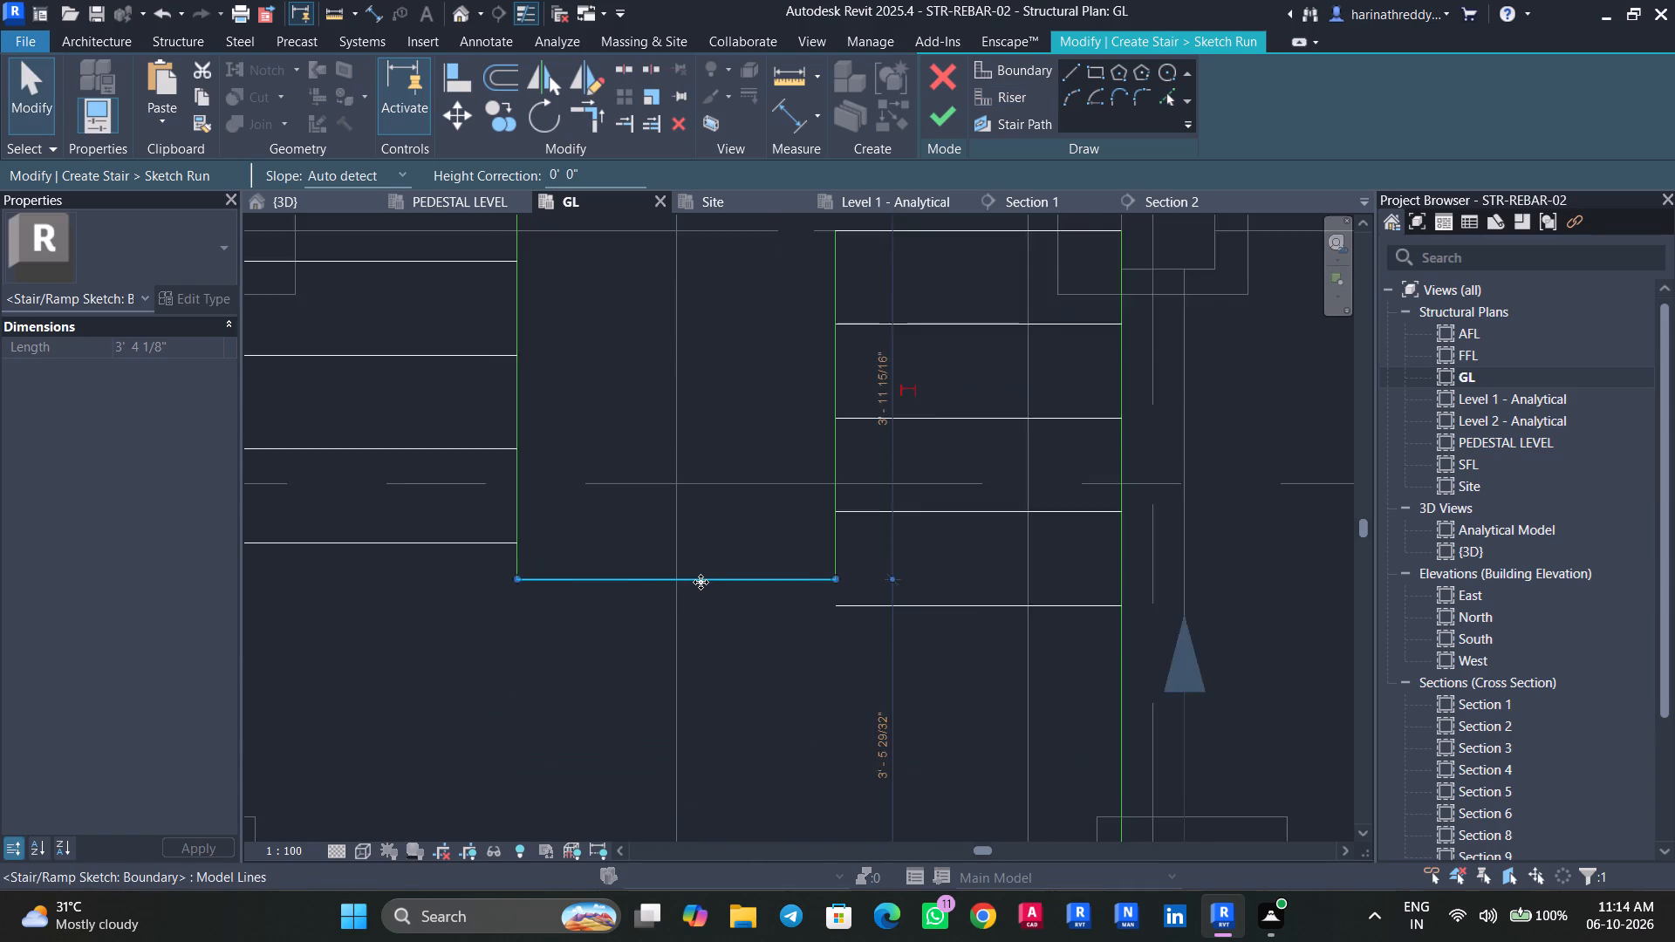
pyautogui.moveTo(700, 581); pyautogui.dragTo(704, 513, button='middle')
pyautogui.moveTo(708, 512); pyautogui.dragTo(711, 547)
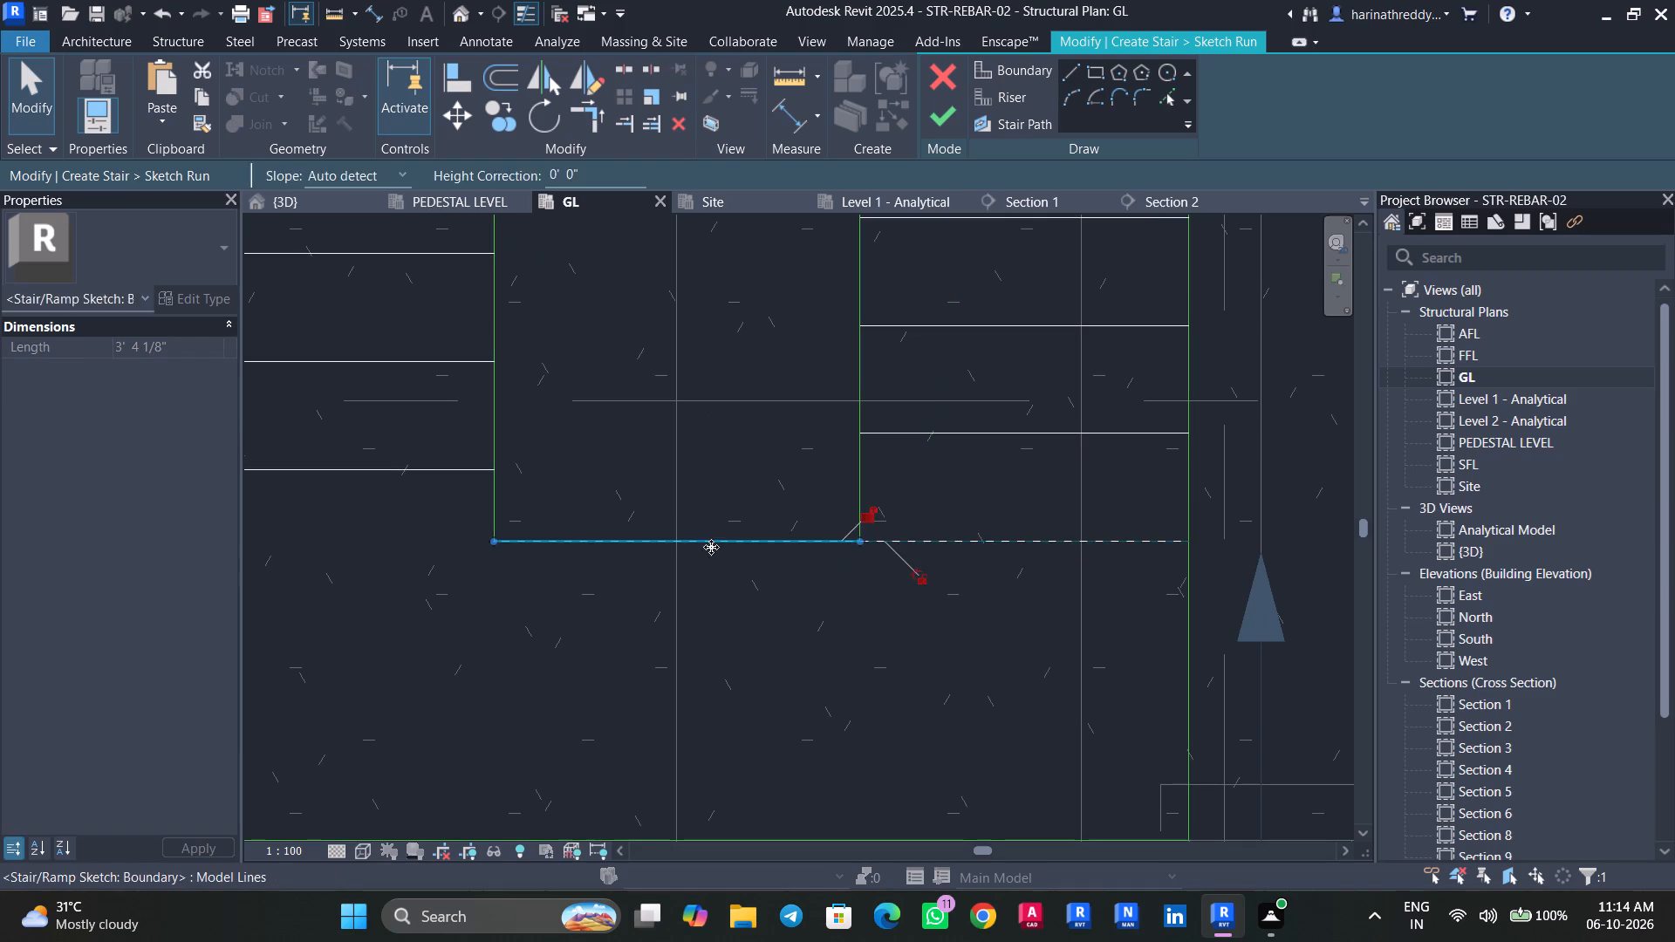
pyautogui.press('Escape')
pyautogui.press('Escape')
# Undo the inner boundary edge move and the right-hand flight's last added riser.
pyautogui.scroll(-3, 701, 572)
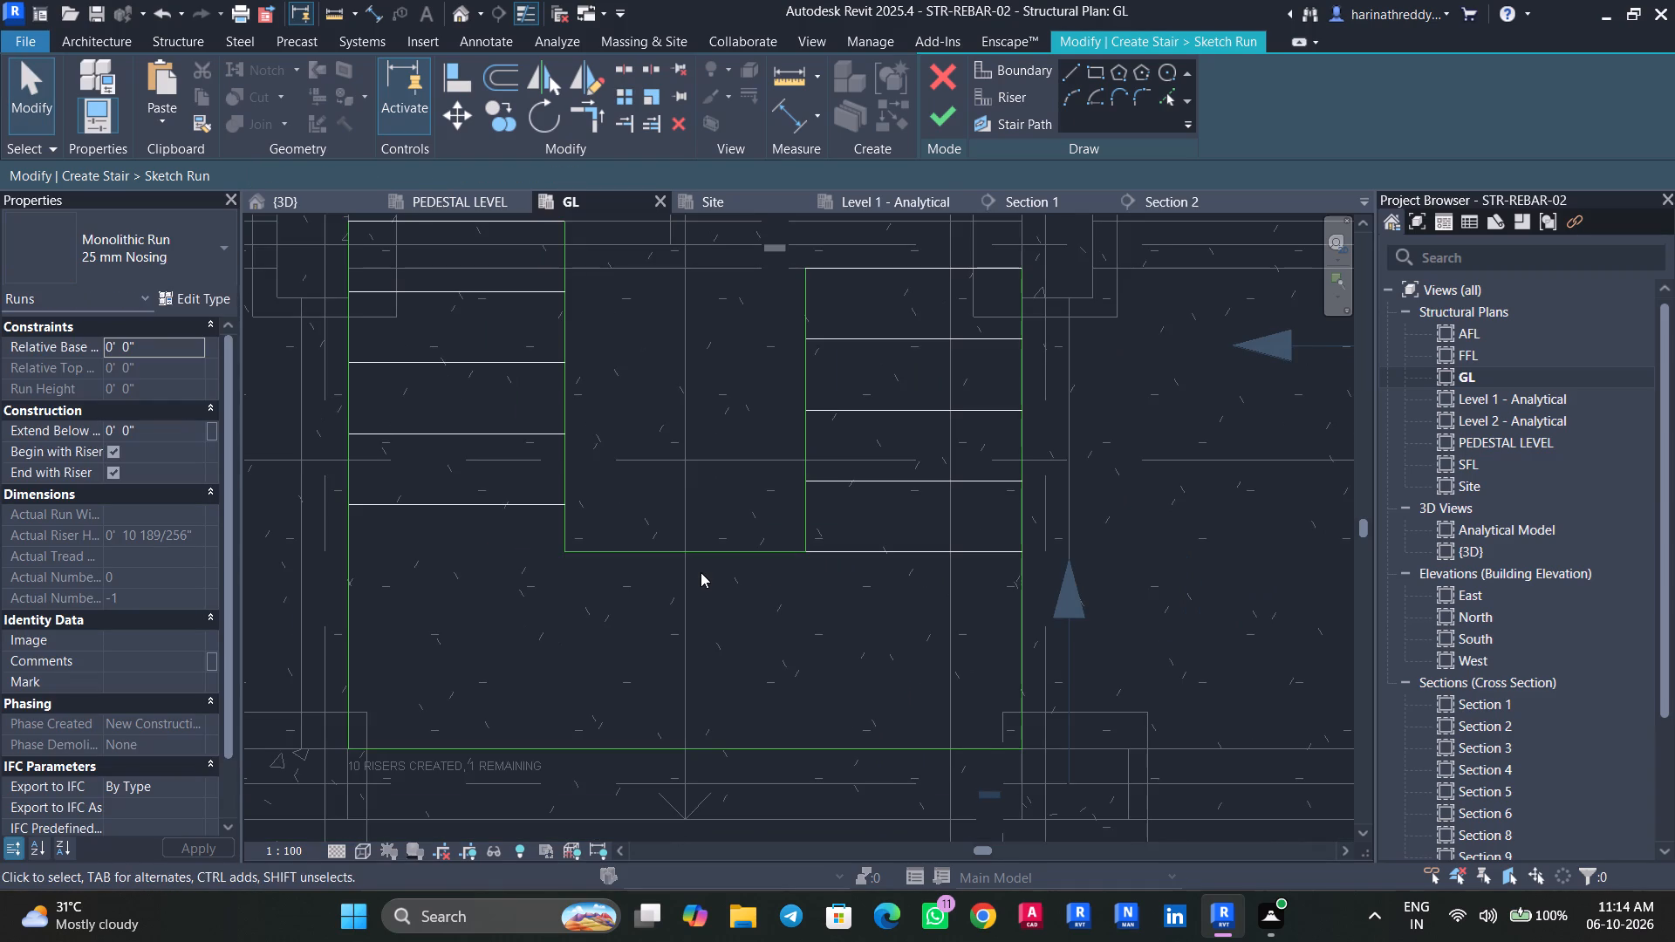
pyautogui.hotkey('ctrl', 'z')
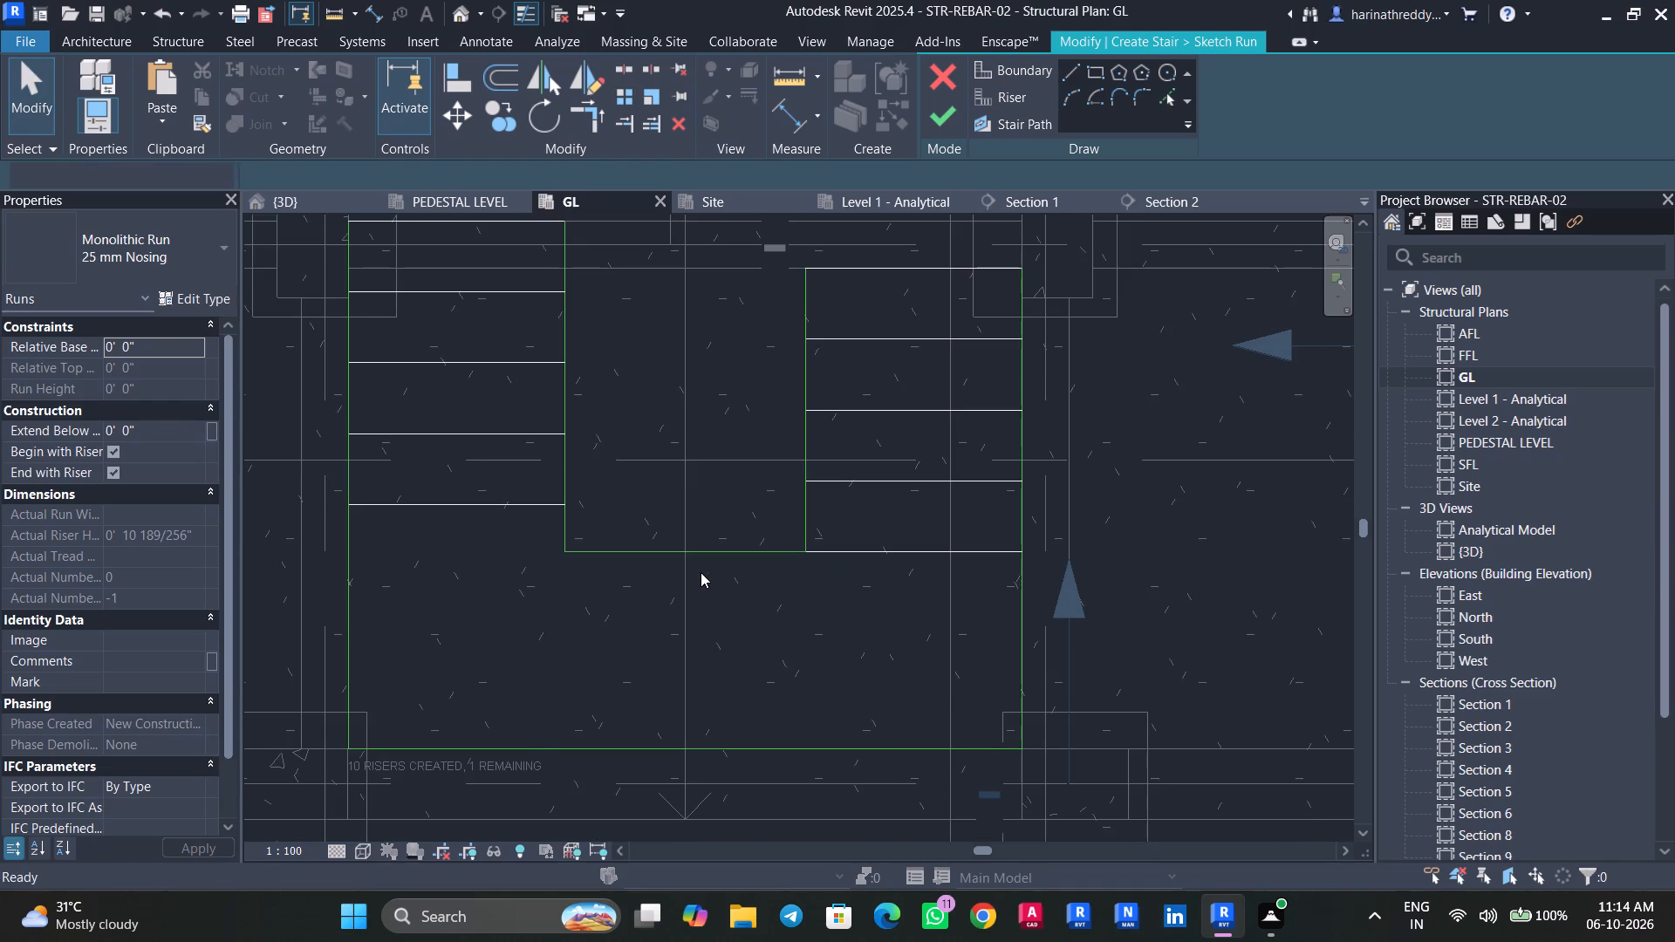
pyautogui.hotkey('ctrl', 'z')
# Delete all the remaining riser lines of the right-hand flight, including the one across its open end.
pyautogui.moveTo(936, 575); pyautogui.dragTo(914, 272)
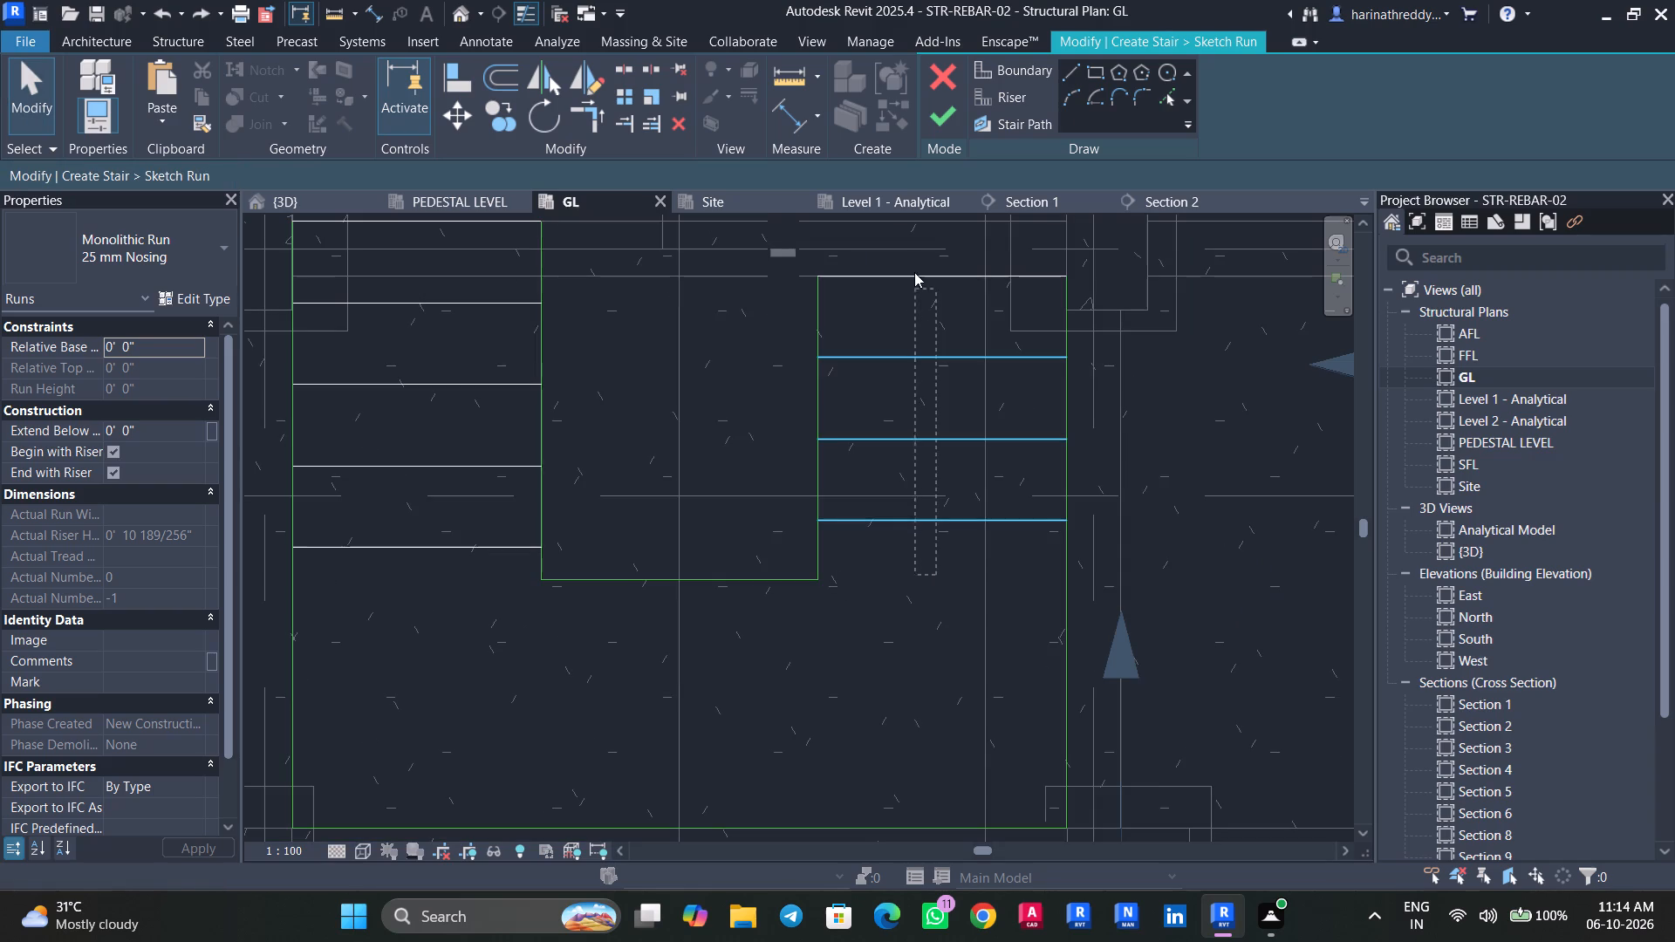
pyautogui.moveTo(914, 272); pyautogui.dragTo(910, 251)
pyautogui.press('Delete')
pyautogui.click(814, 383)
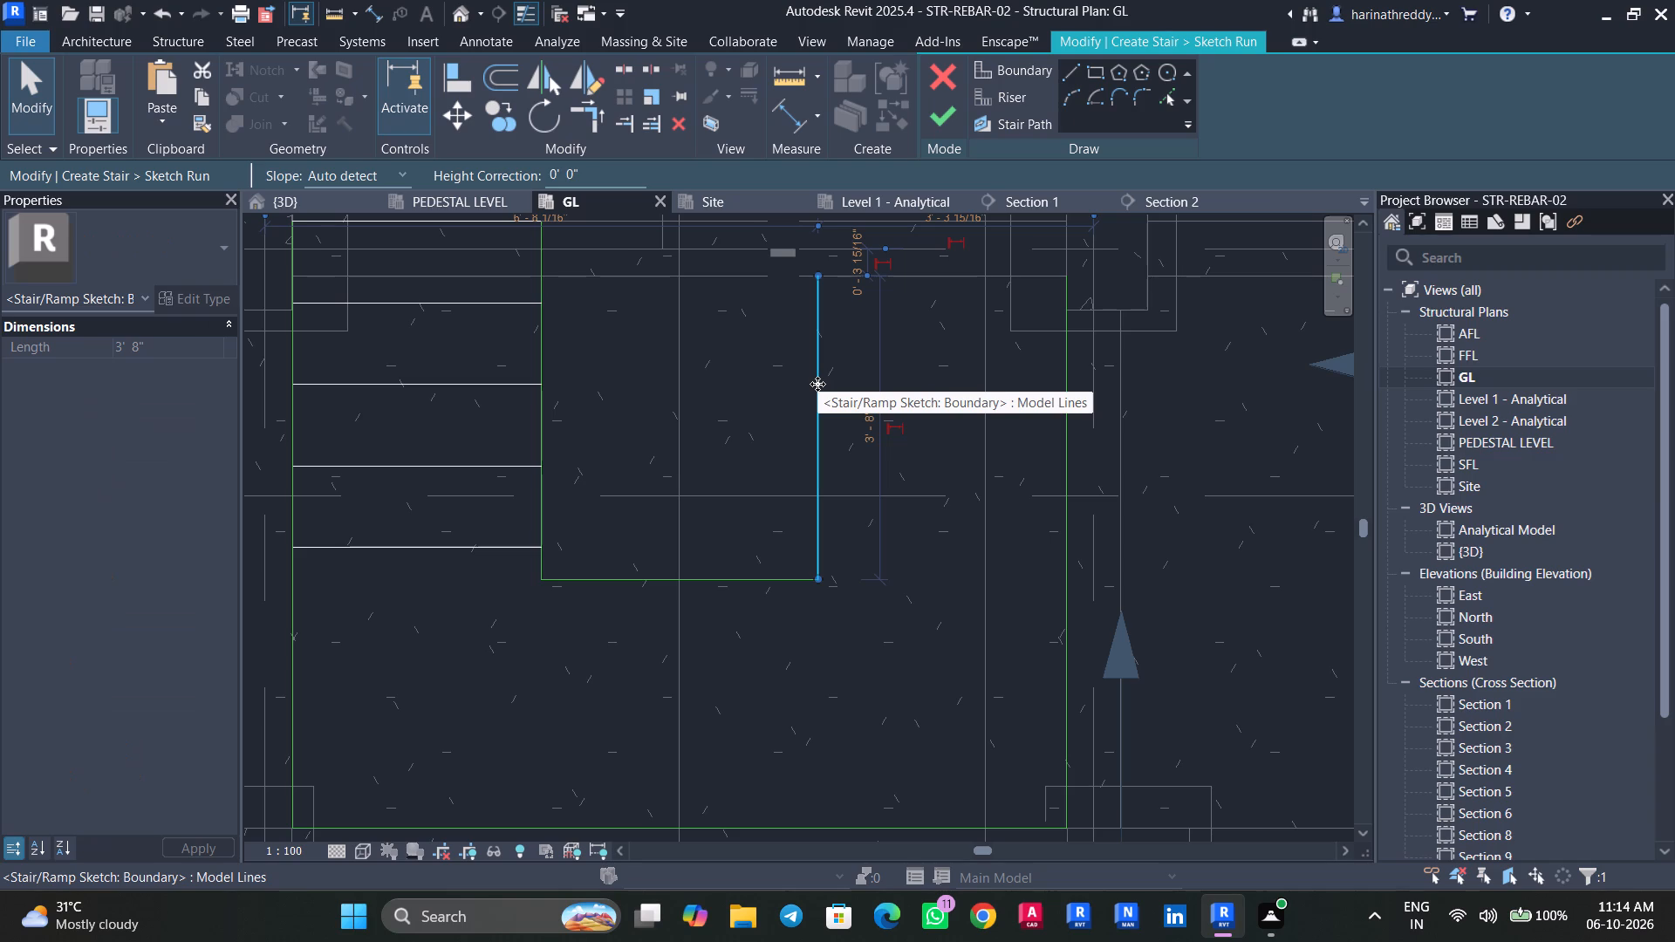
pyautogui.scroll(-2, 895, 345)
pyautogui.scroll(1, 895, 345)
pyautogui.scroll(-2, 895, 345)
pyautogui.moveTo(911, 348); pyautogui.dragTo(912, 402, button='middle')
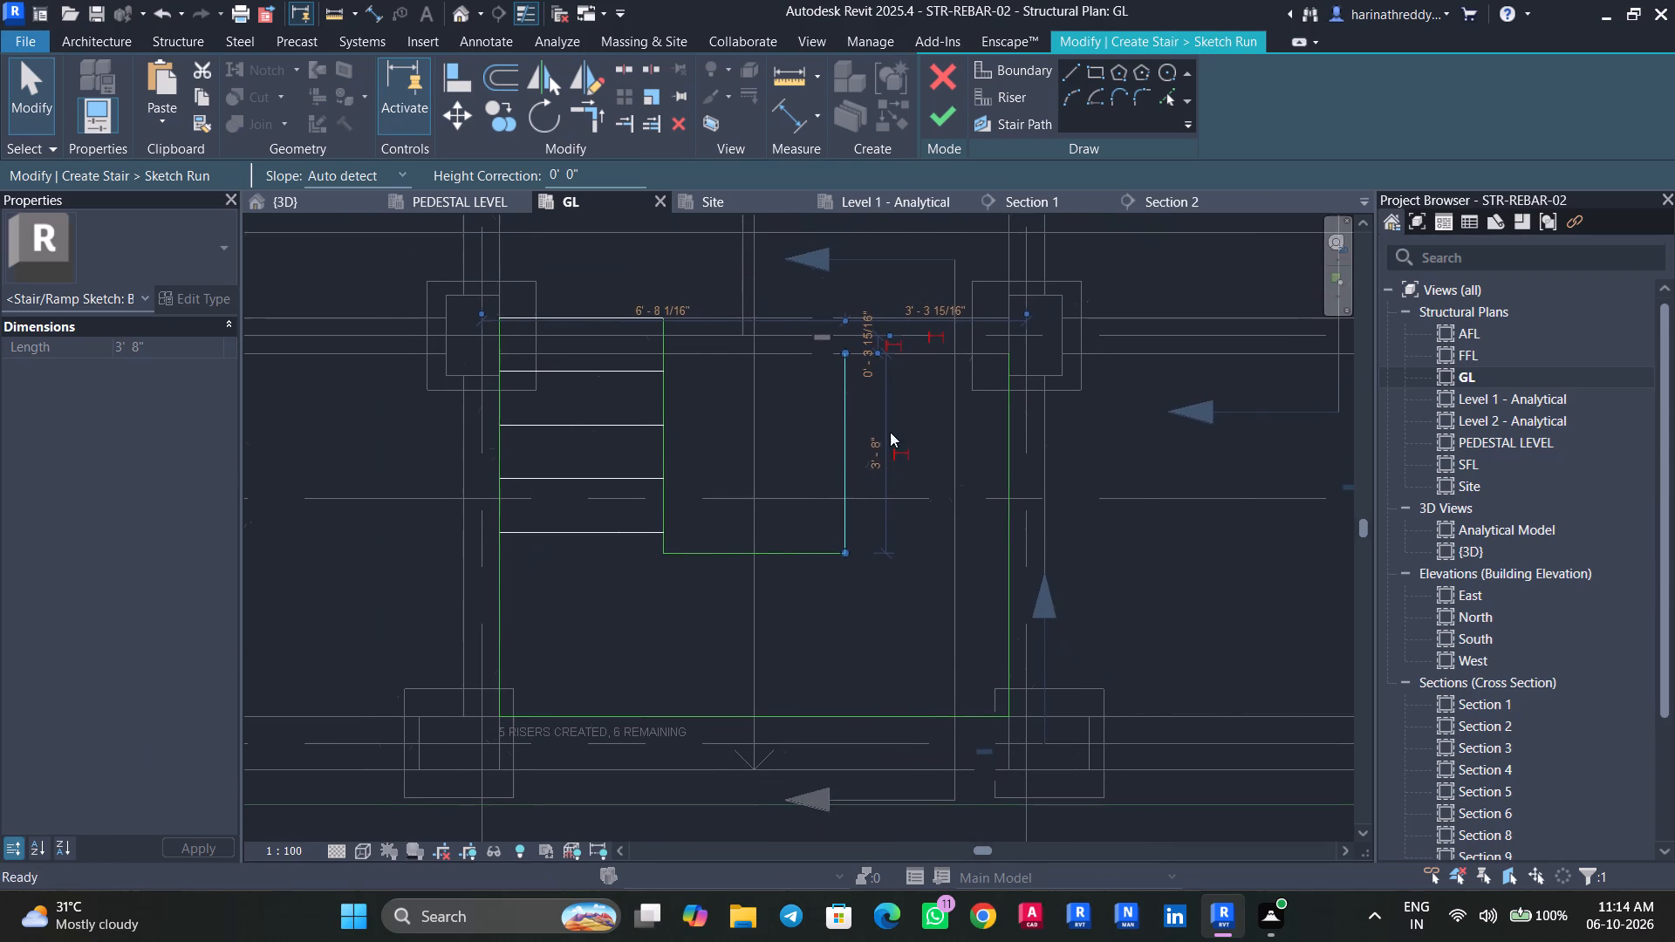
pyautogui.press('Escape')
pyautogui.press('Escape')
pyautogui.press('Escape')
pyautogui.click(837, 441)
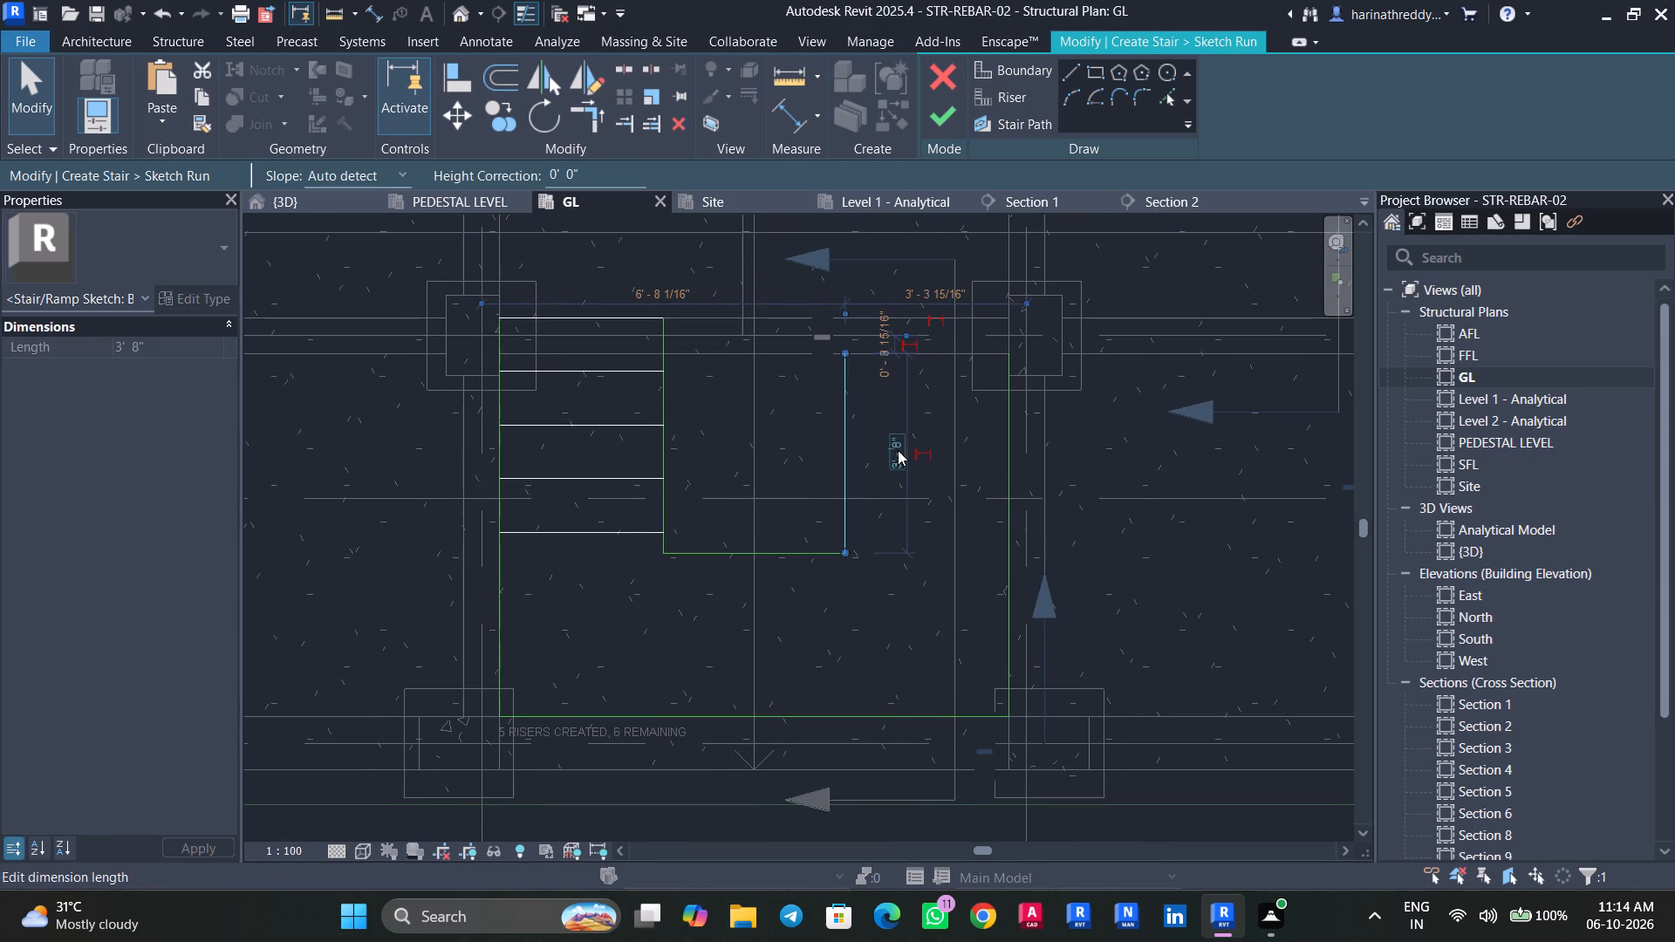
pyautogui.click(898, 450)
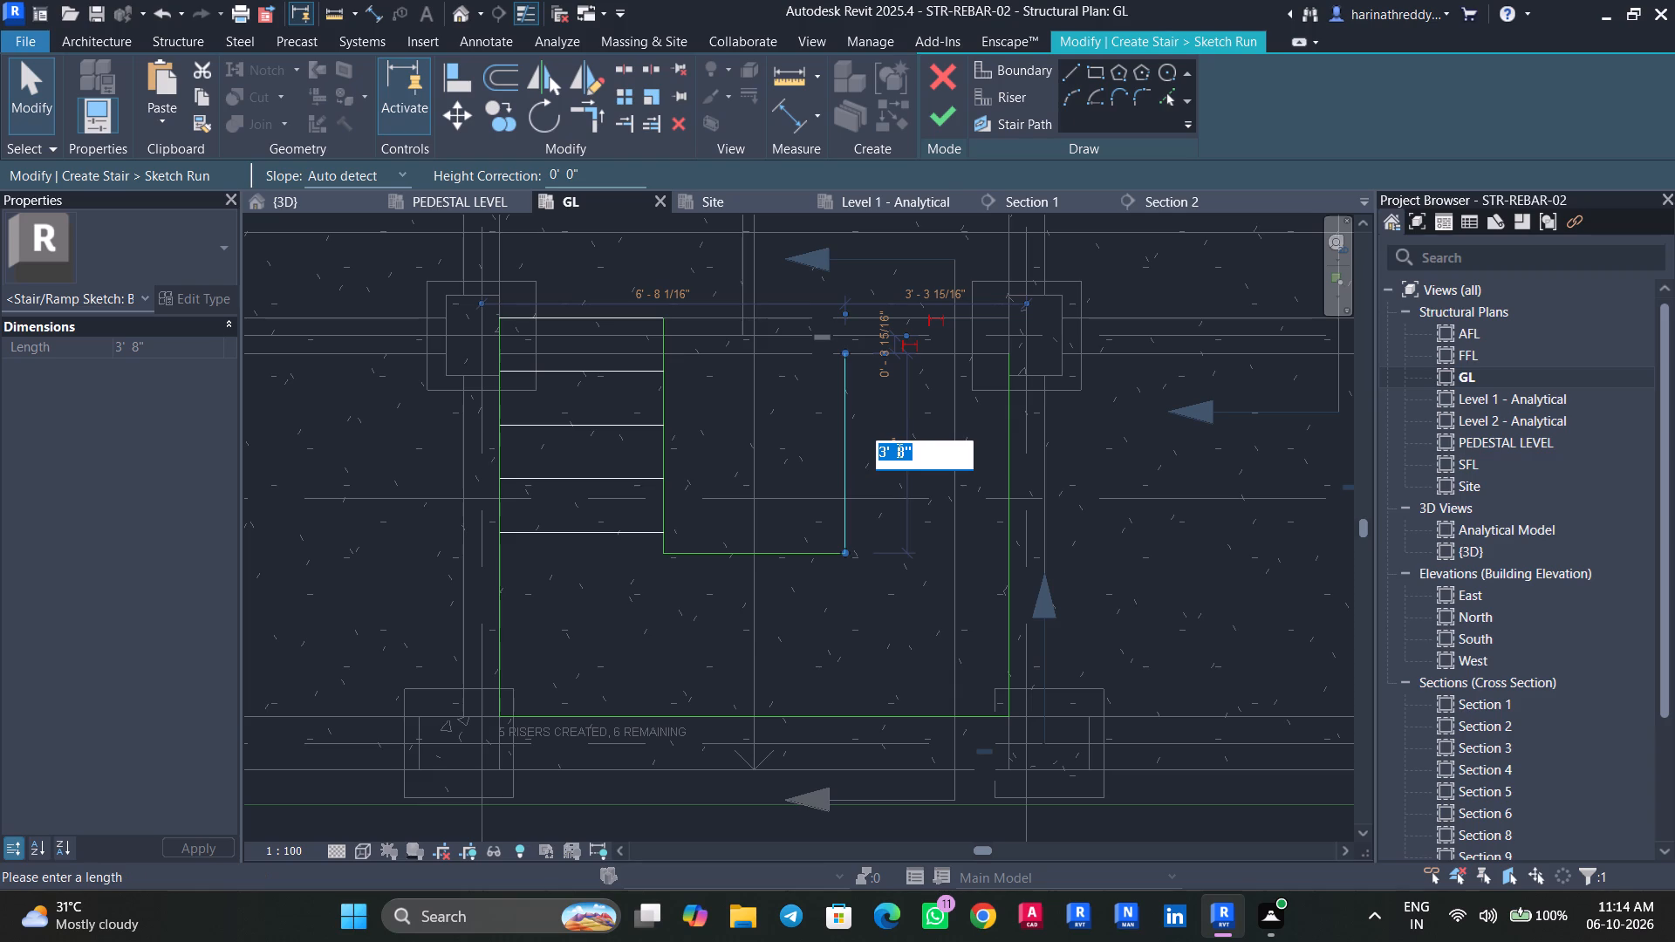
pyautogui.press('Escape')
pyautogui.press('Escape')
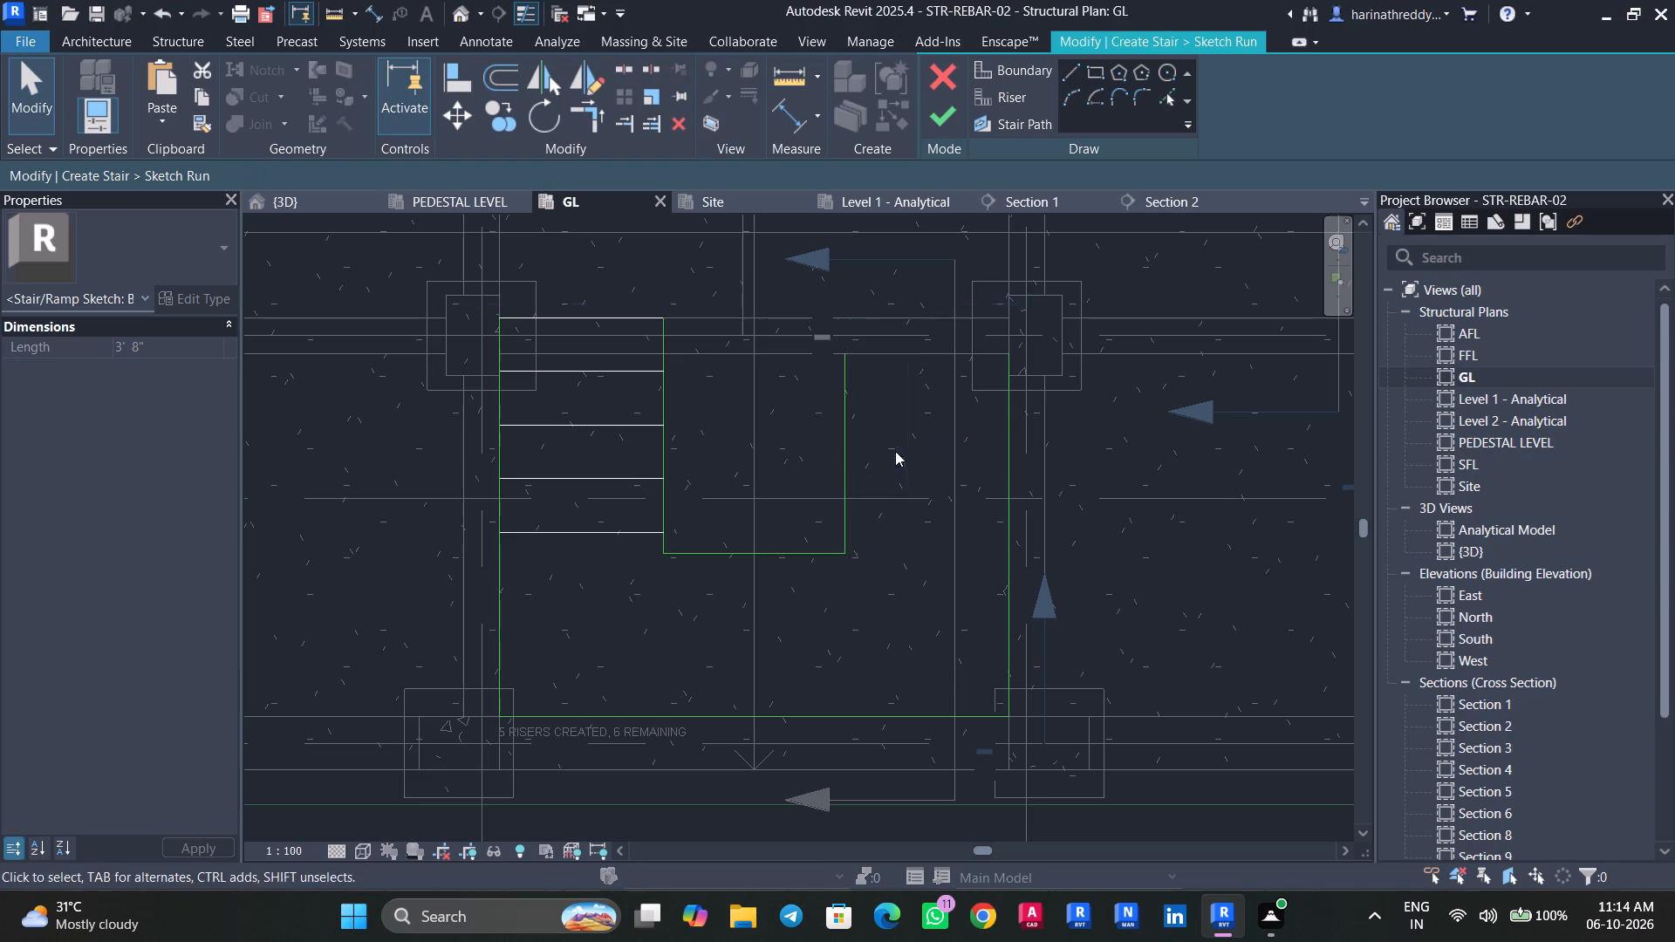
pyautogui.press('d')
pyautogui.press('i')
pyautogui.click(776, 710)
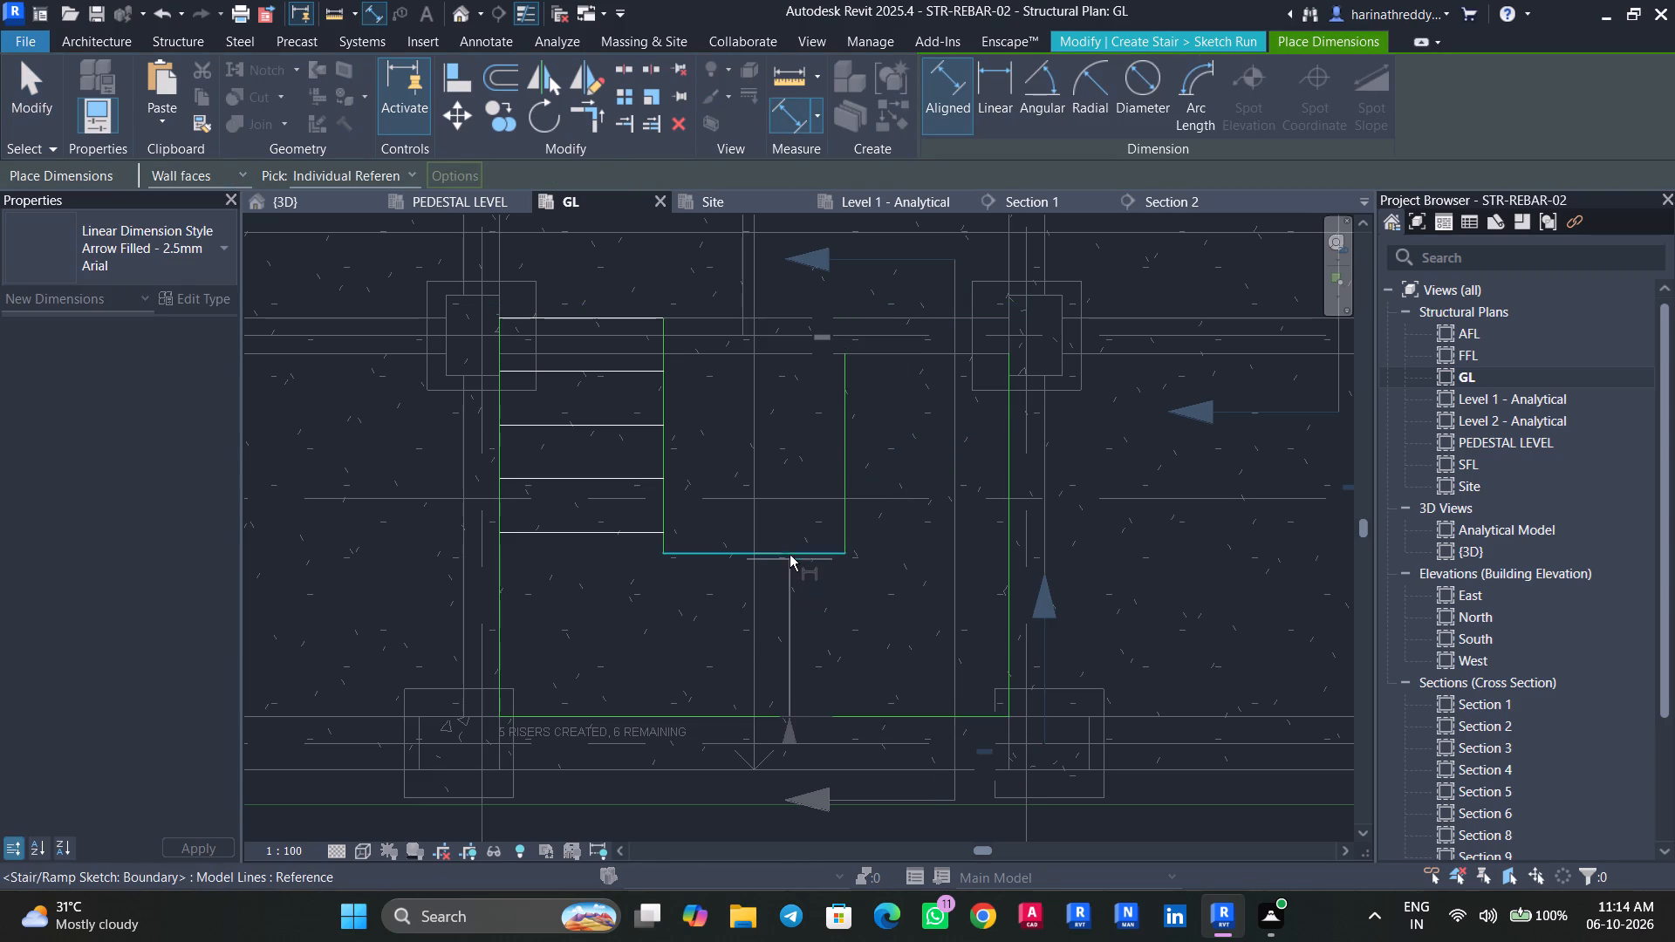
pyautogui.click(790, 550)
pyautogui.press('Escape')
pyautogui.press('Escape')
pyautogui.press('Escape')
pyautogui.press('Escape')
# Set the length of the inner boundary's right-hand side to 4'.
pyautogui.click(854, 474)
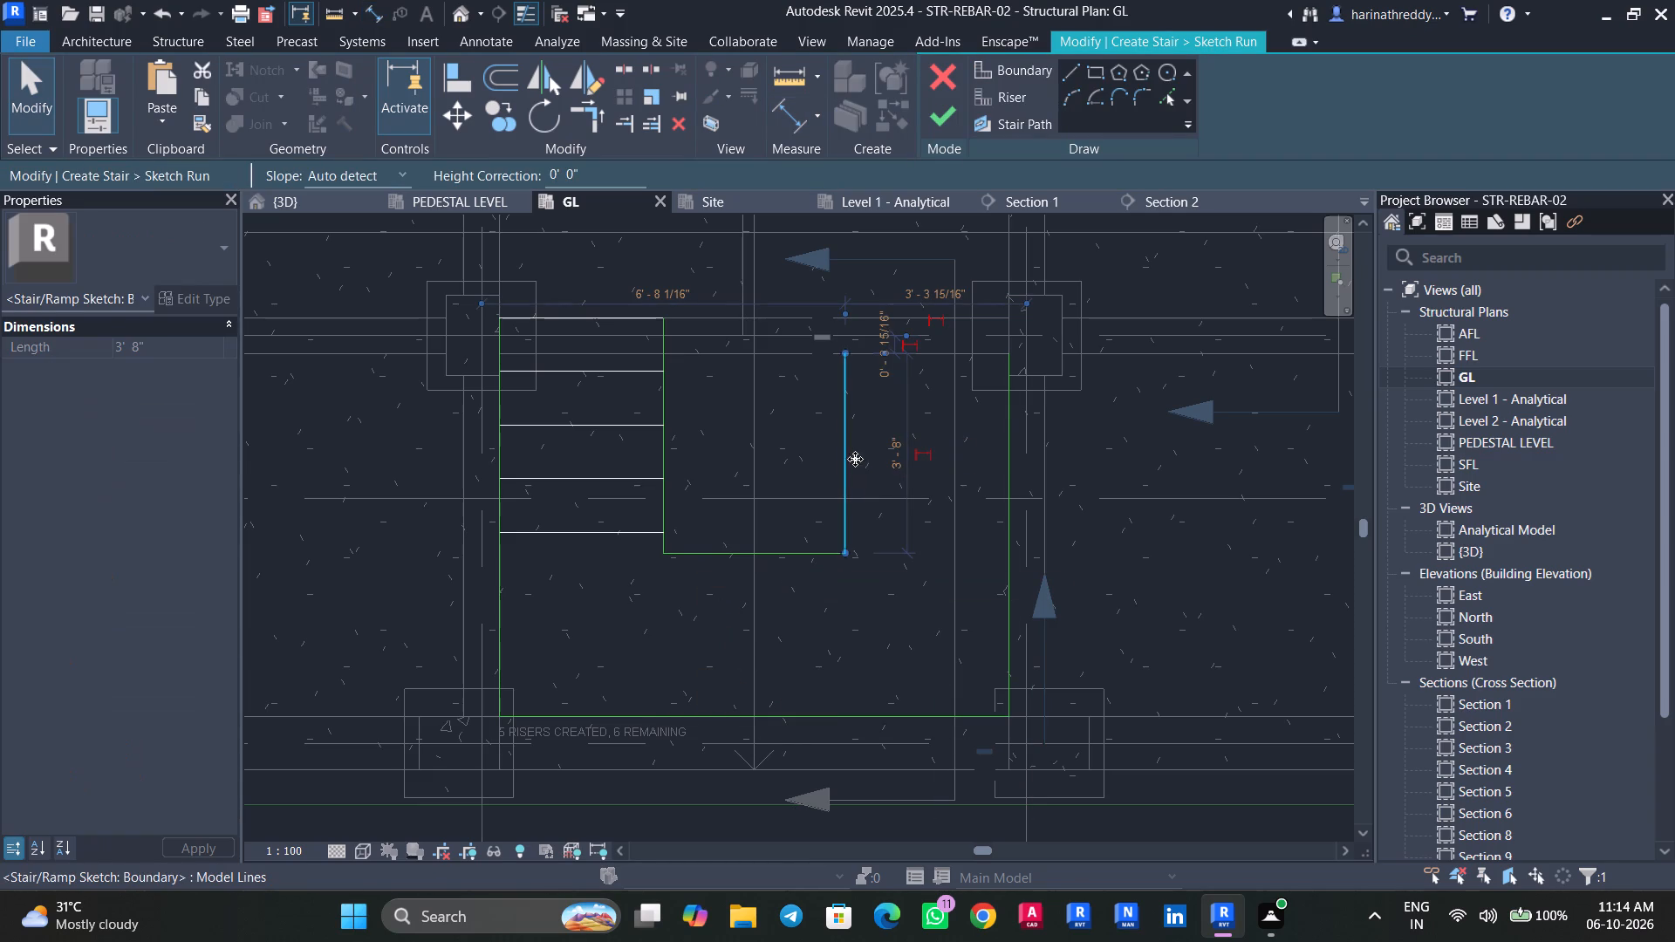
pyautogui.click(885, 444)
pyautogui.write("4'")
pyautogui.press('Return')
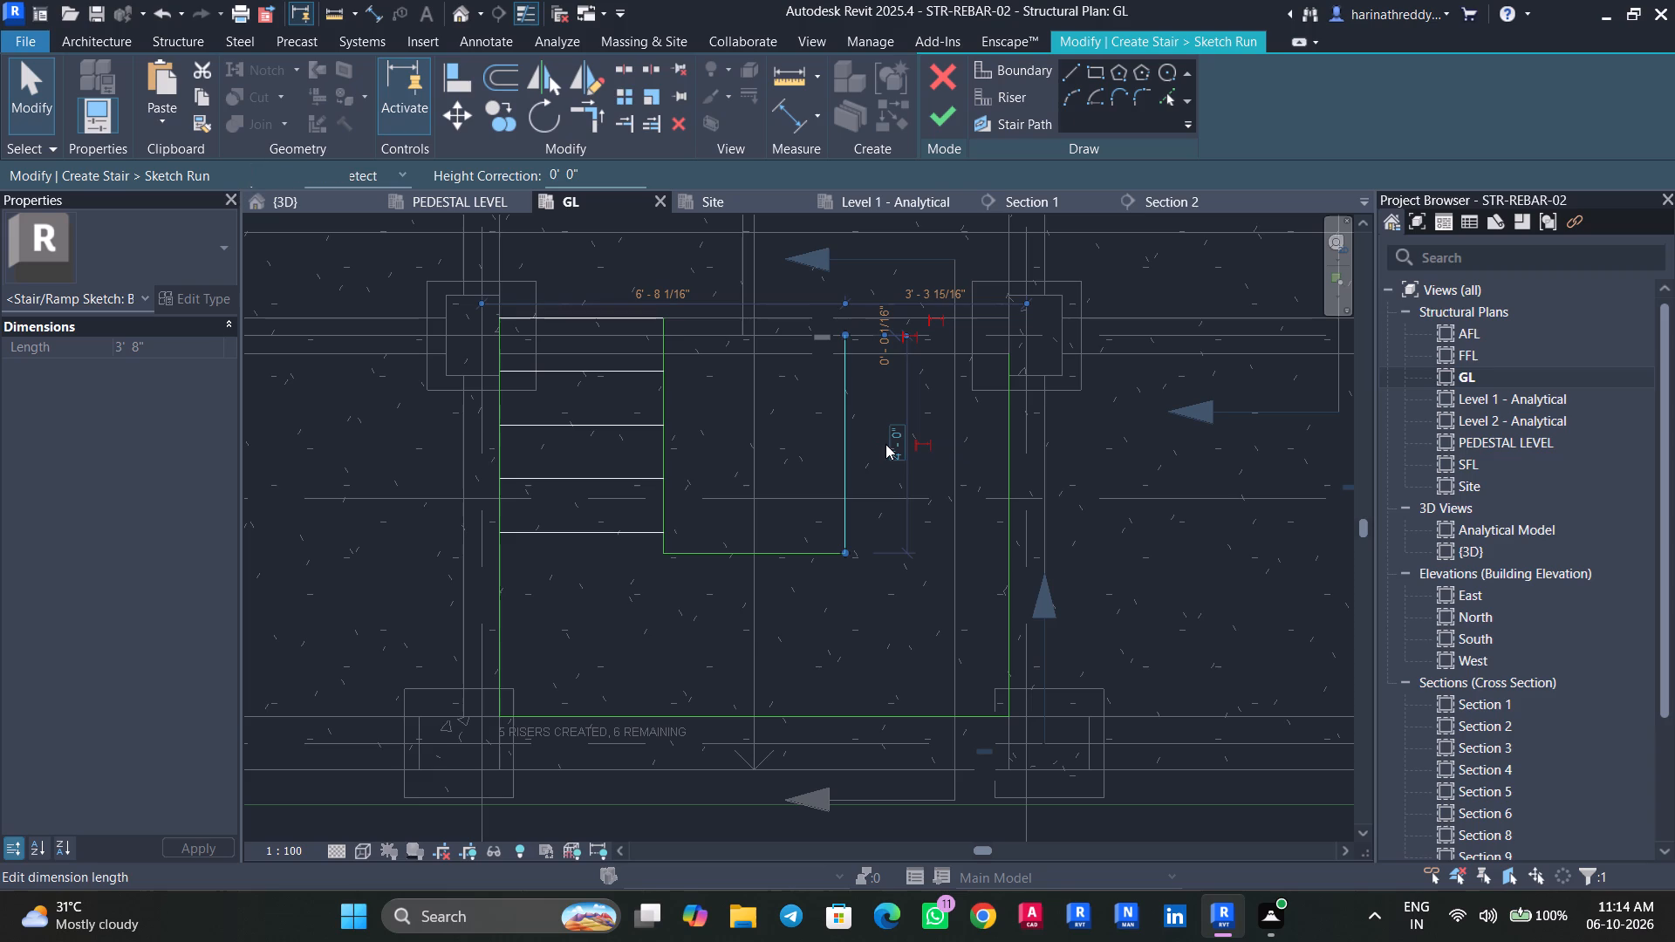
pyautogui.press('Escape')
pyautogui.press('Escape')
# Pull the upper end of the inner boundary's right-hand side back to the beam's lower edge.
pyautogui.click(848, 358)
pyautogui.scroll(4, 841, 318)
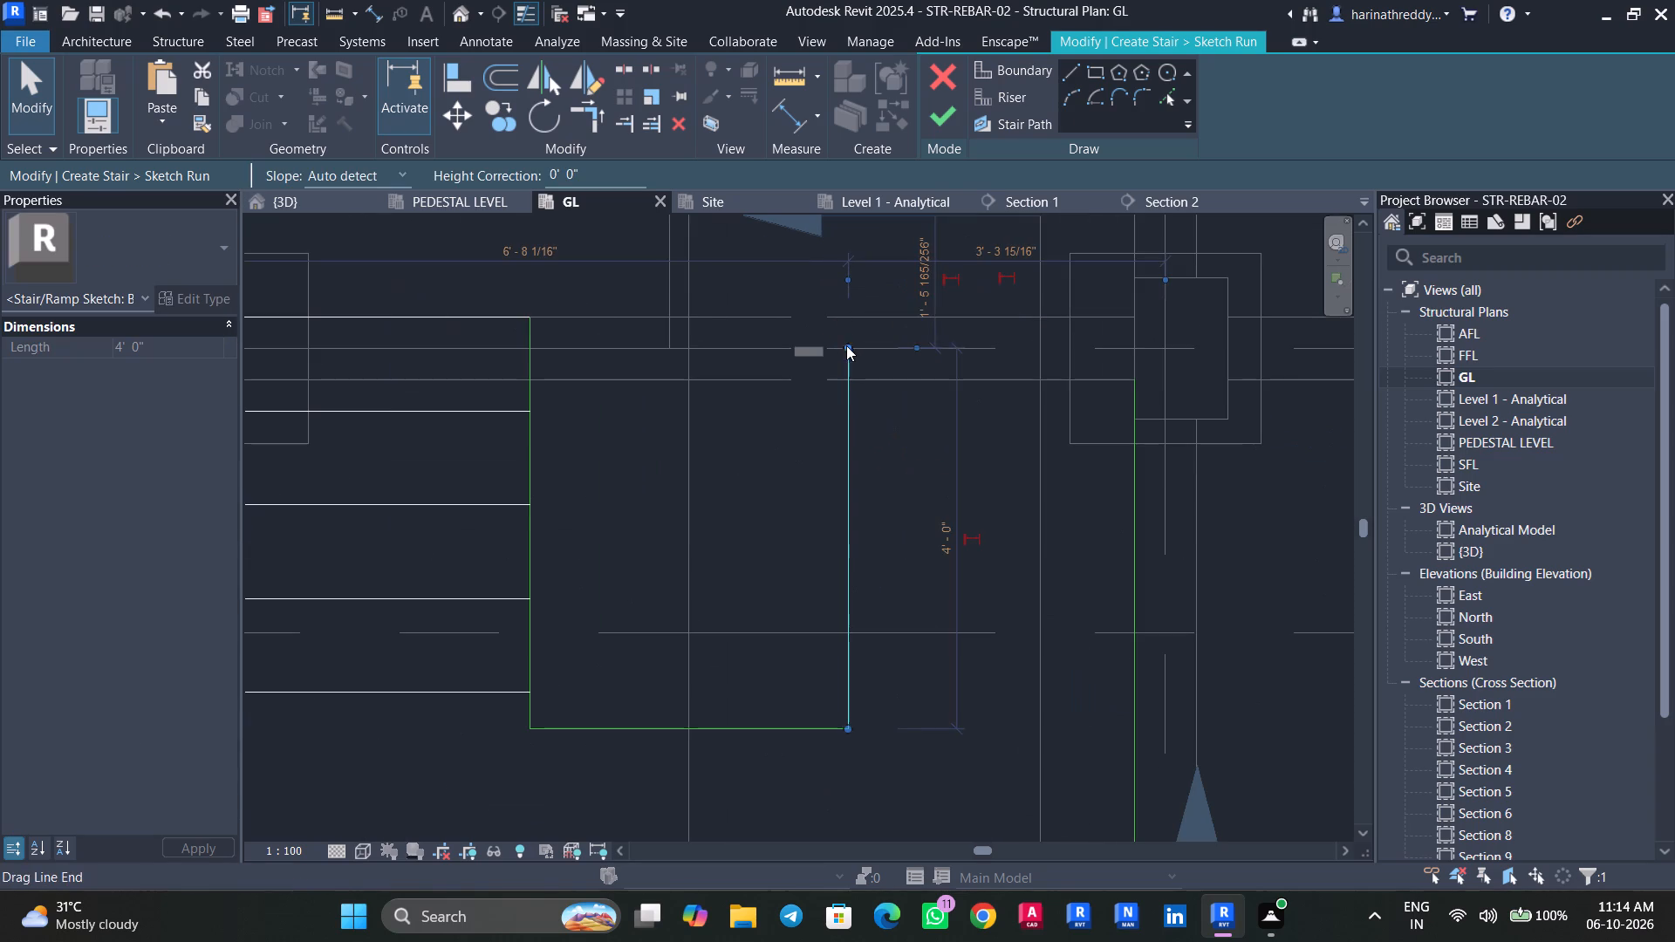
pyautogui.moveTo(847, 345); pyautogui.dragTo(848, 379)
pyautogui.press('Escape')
# Deepen the U-shaped inner boundary by moving its bottom edge slightly down toward the landing's outer edge.
pyautogui.click(849, 652)
pyautogui.moveTo(850, 670); pyautogui.dragTo(850, 494, button='middle')
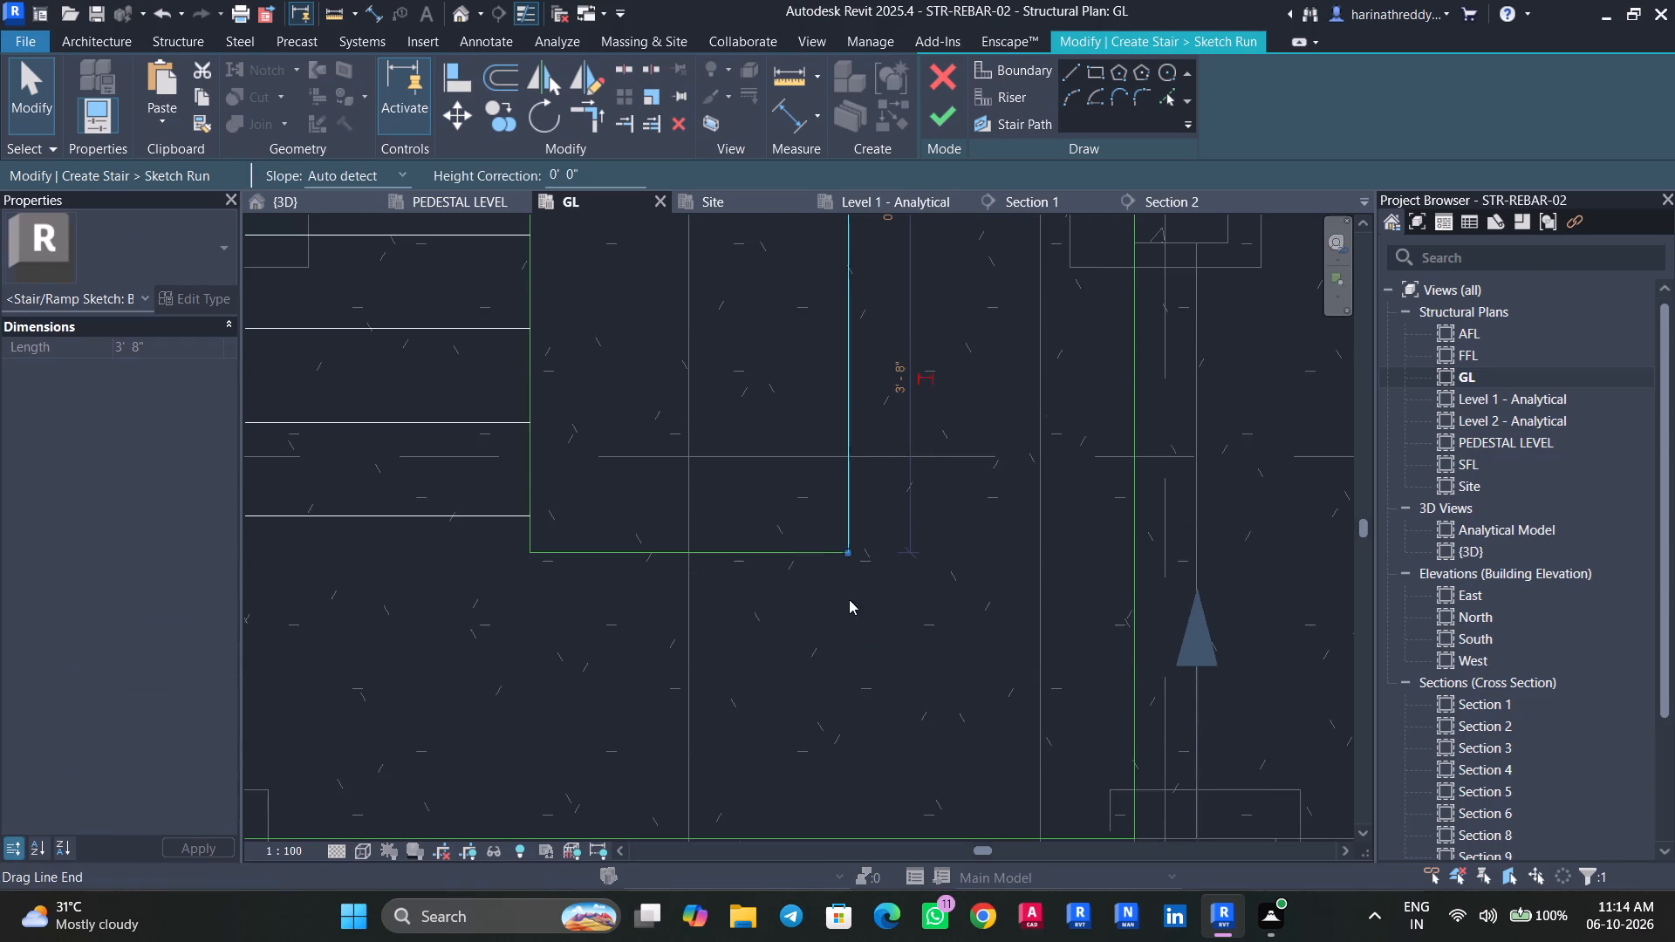
pyautogui.moveTo(848, 546); pyautogui.dragTo(848, 585)
pyautogui.press('Escape')
pyautogui.press('Escape')
pyautogui.click(796, 550)
pyautogui.moveTo(778, 550); pyautogui.dragTo(777, 576)
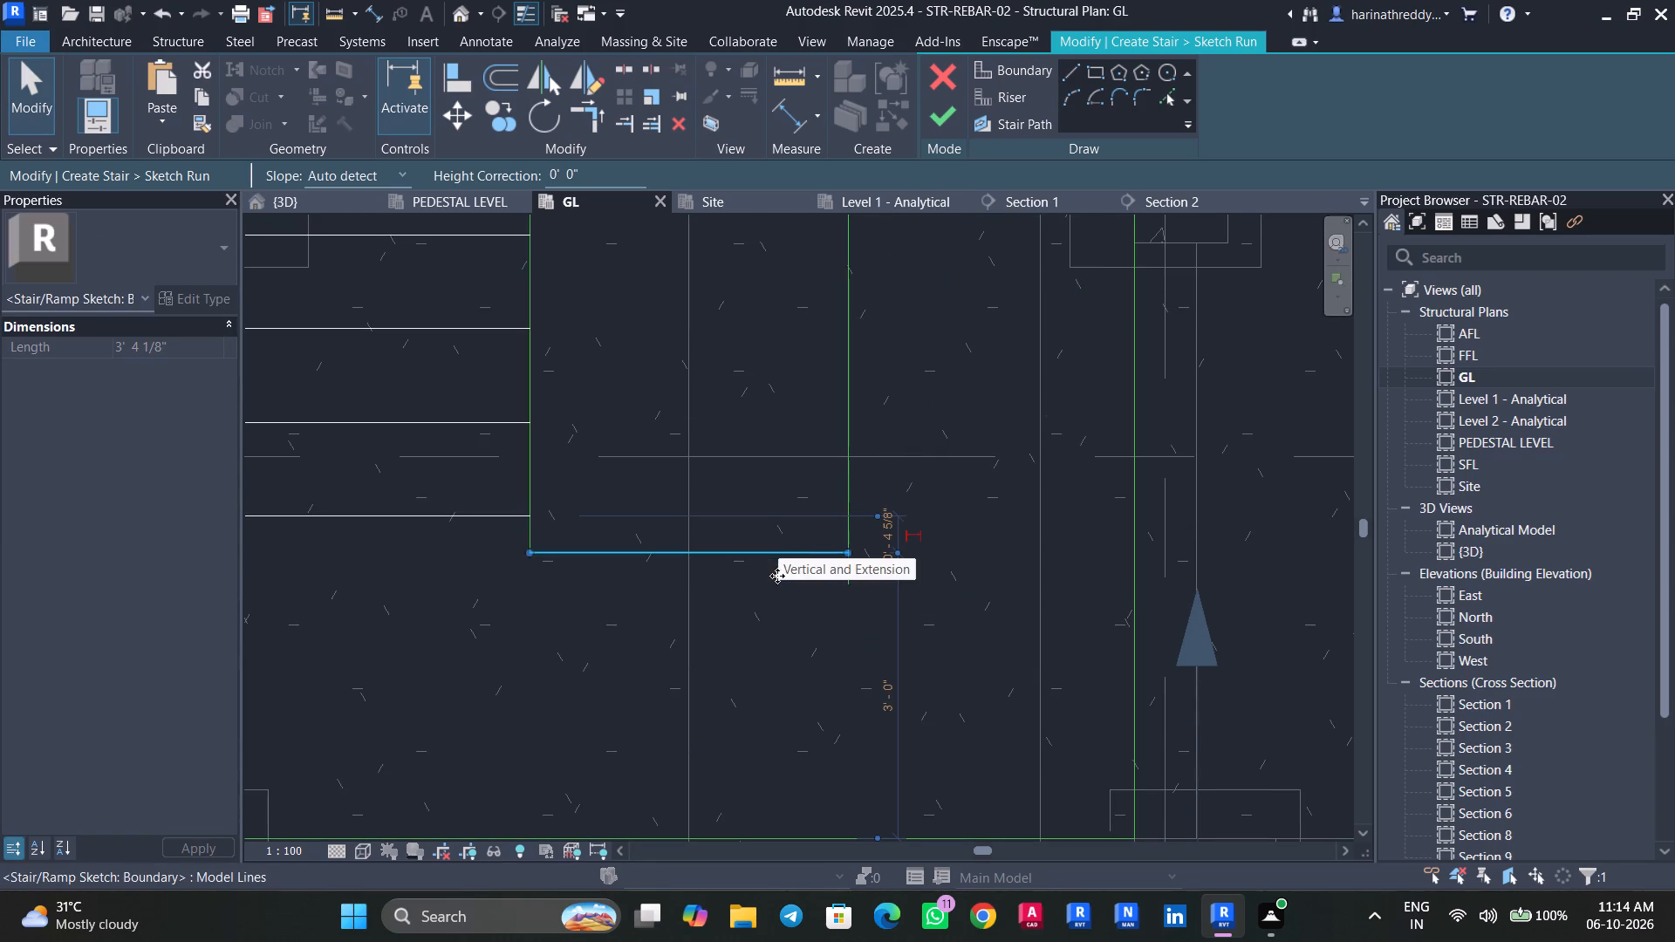
pyautogui.moveTo(777, 576); pyautogui.dragTo(778, 580)
pyautogui.press('Escape')
# Stretch the lower end of the inner boundary's left-hand side slightly past the boundary's bottom edge.
pyautogui.moveTo(706, 478); pyautogui.dragTo(765, 695, button='middle')
pyautogui.click(585, 546)
pyautogui.press('Escape')
pyautogui.press('Escape')
pyautogui.click(306, 506)
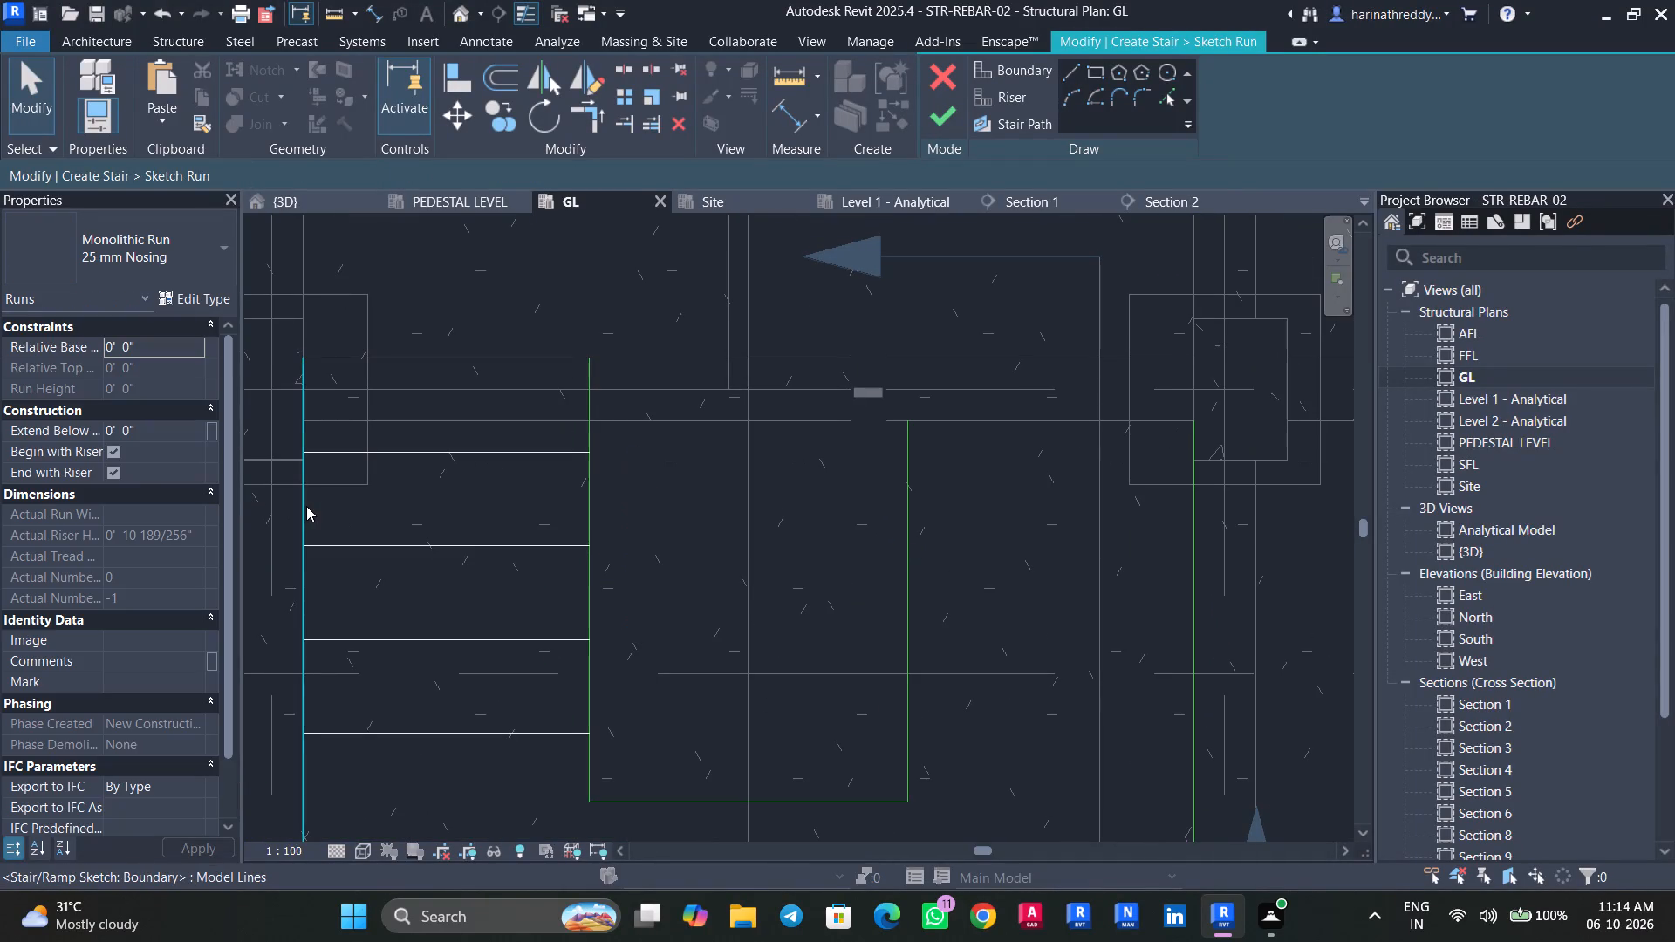
pyautogui.press('Escape')
pyautogui.click(594, 420)
pyautogui.moveTo(620, 559); pyautogui.dragTo(785, 399, button='middle')
pyautogui.press('Escape')
pyautogui.click(629, 580)
pyautogui.scroll(-3, 628, 579)
pyautogui.press('Escape')
pyautogui.press('Escape')
pyautogui.click(714, 348)
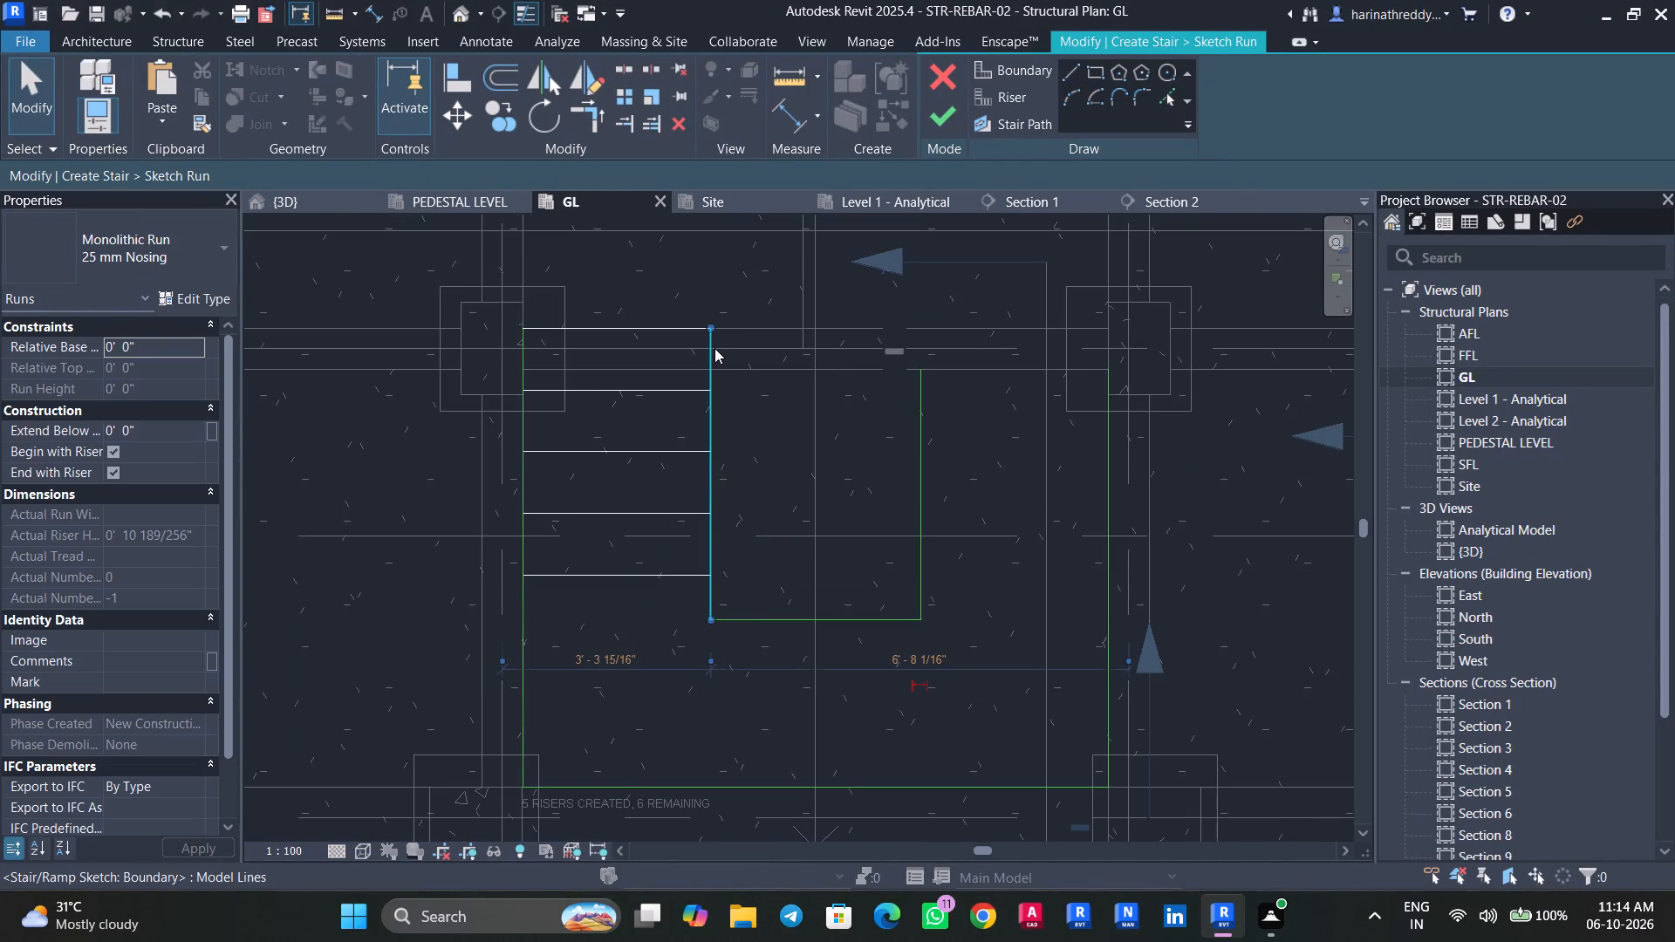
pyautogui.moveTo(709, 622); pyautogui.dragTo(707, 645)
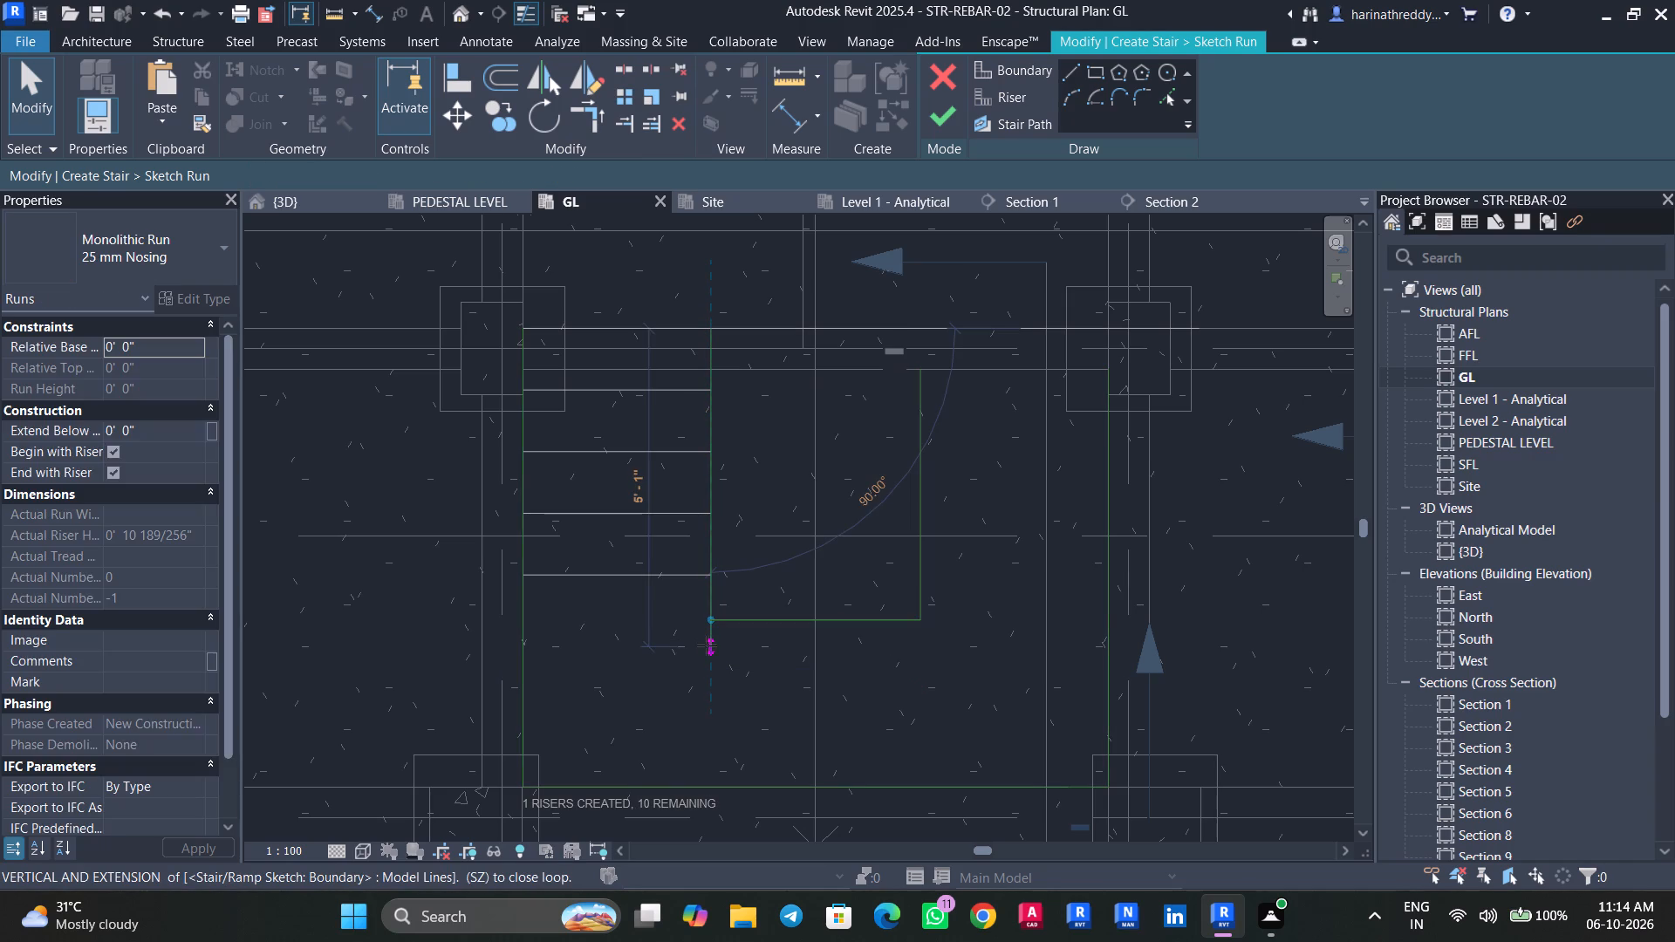
pyautogui.moveTo(707, 645); pyautogui.dragTo(709, 636)
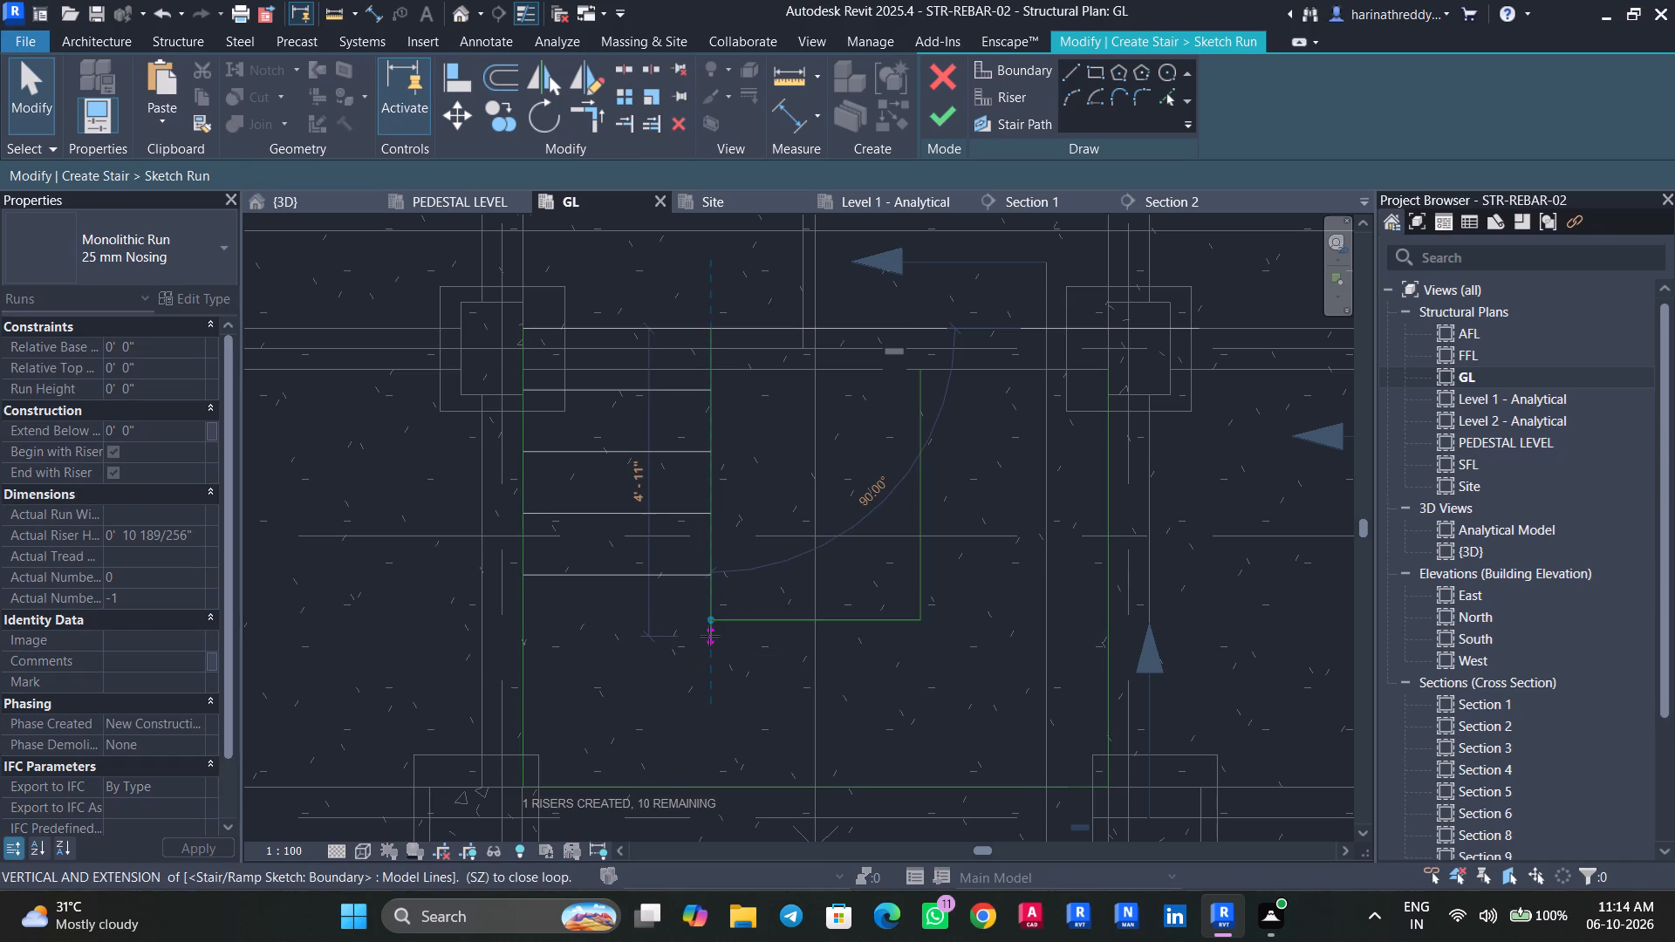
pyautogui.moveTo(709, 636); pyautogui.dragTo(711, 643)
pyautogui.press('Escape')
pyautogui.press('Escape')
# Trim the inner boundary's left-hand side and bottom edge to meet at a clean corner.
pyautogui.click(736, 613)
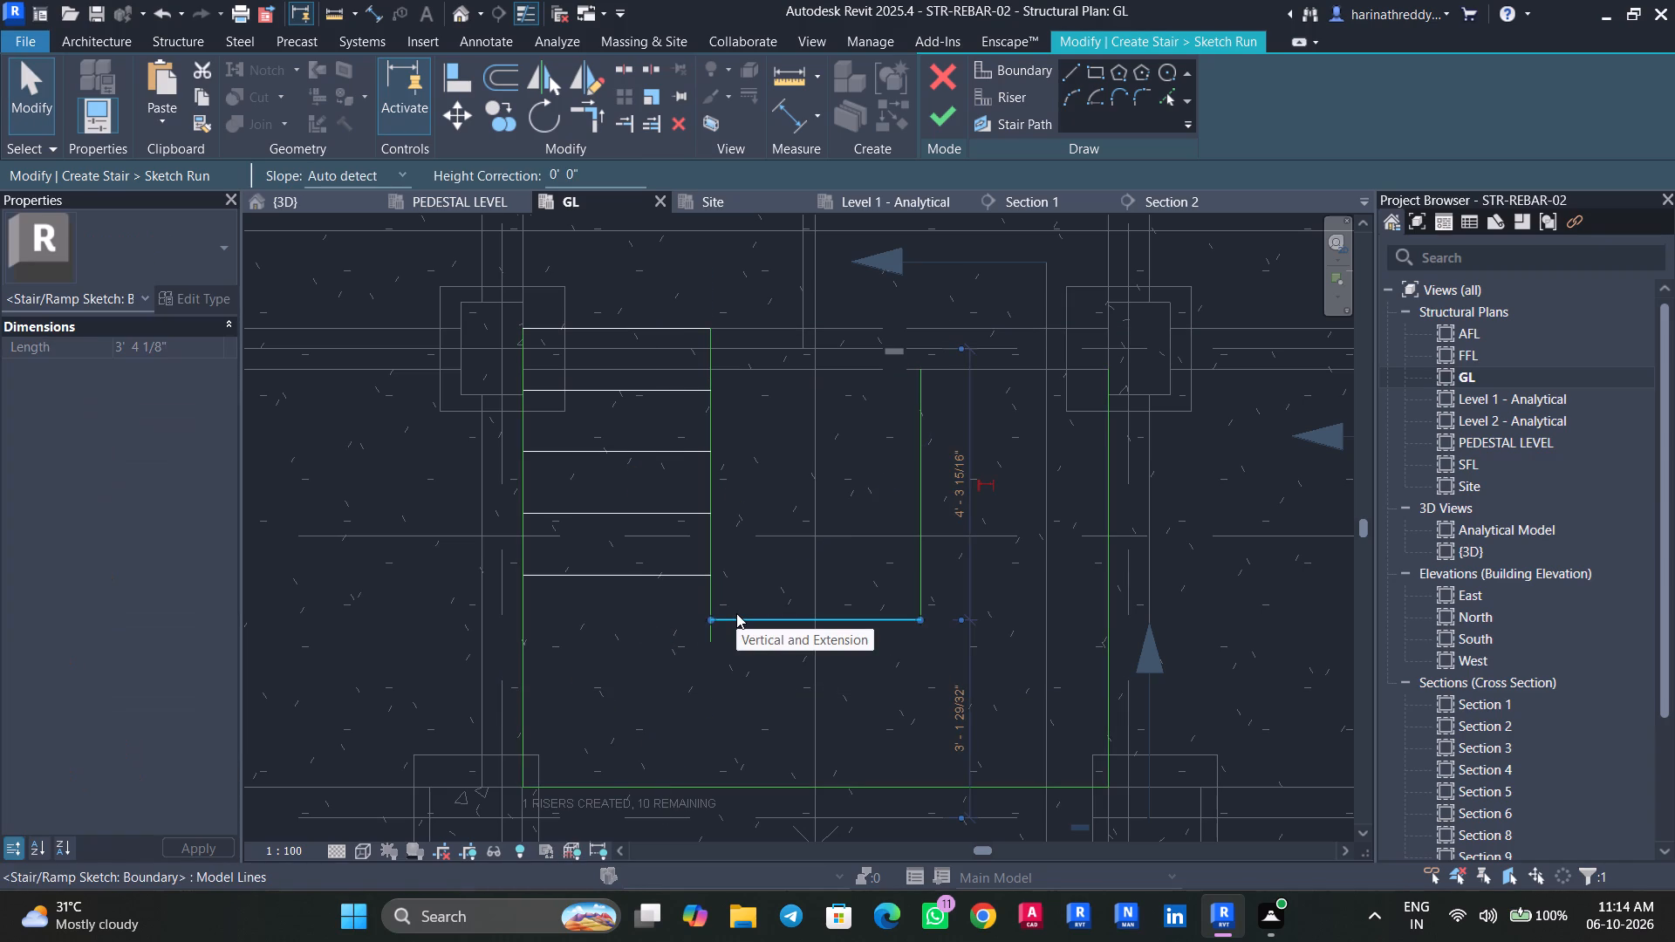
pyautogui.scroll(-1, 731, 638)
pyautogui.scroll(4, 731, 638)
pyautogui.press('Escape')
pyautogui.press('t')
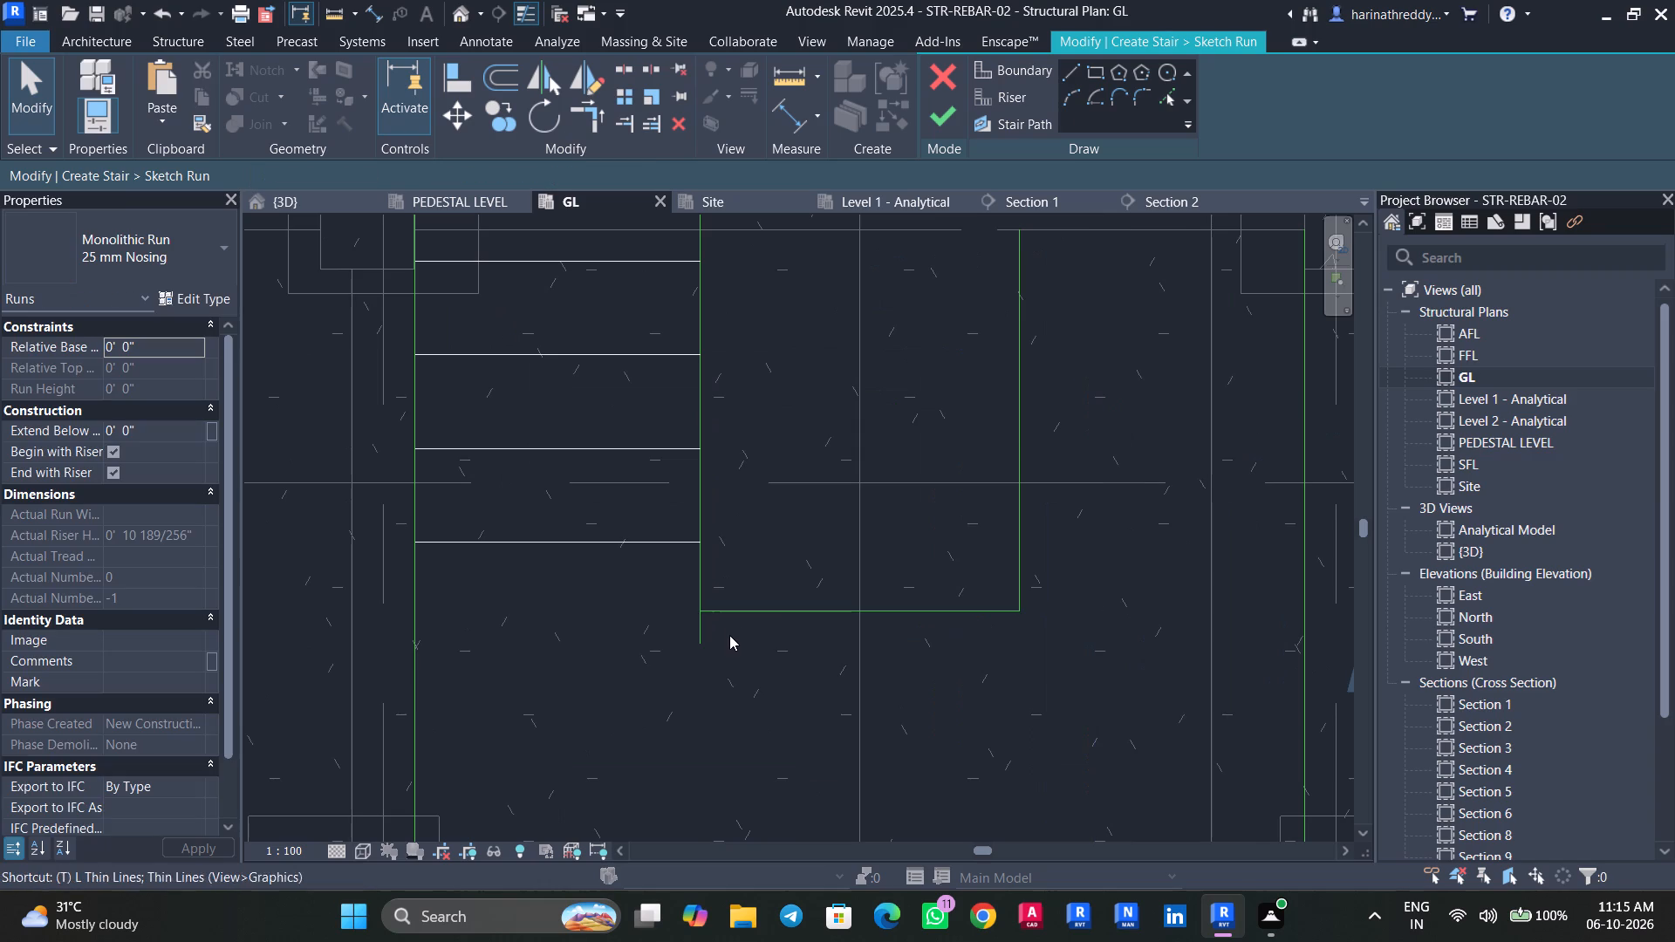
pyautogui.press('r')
pyautogui.click(743, 616)
pyautogui.click(680, 590)
pyautogui.click(691, 584)
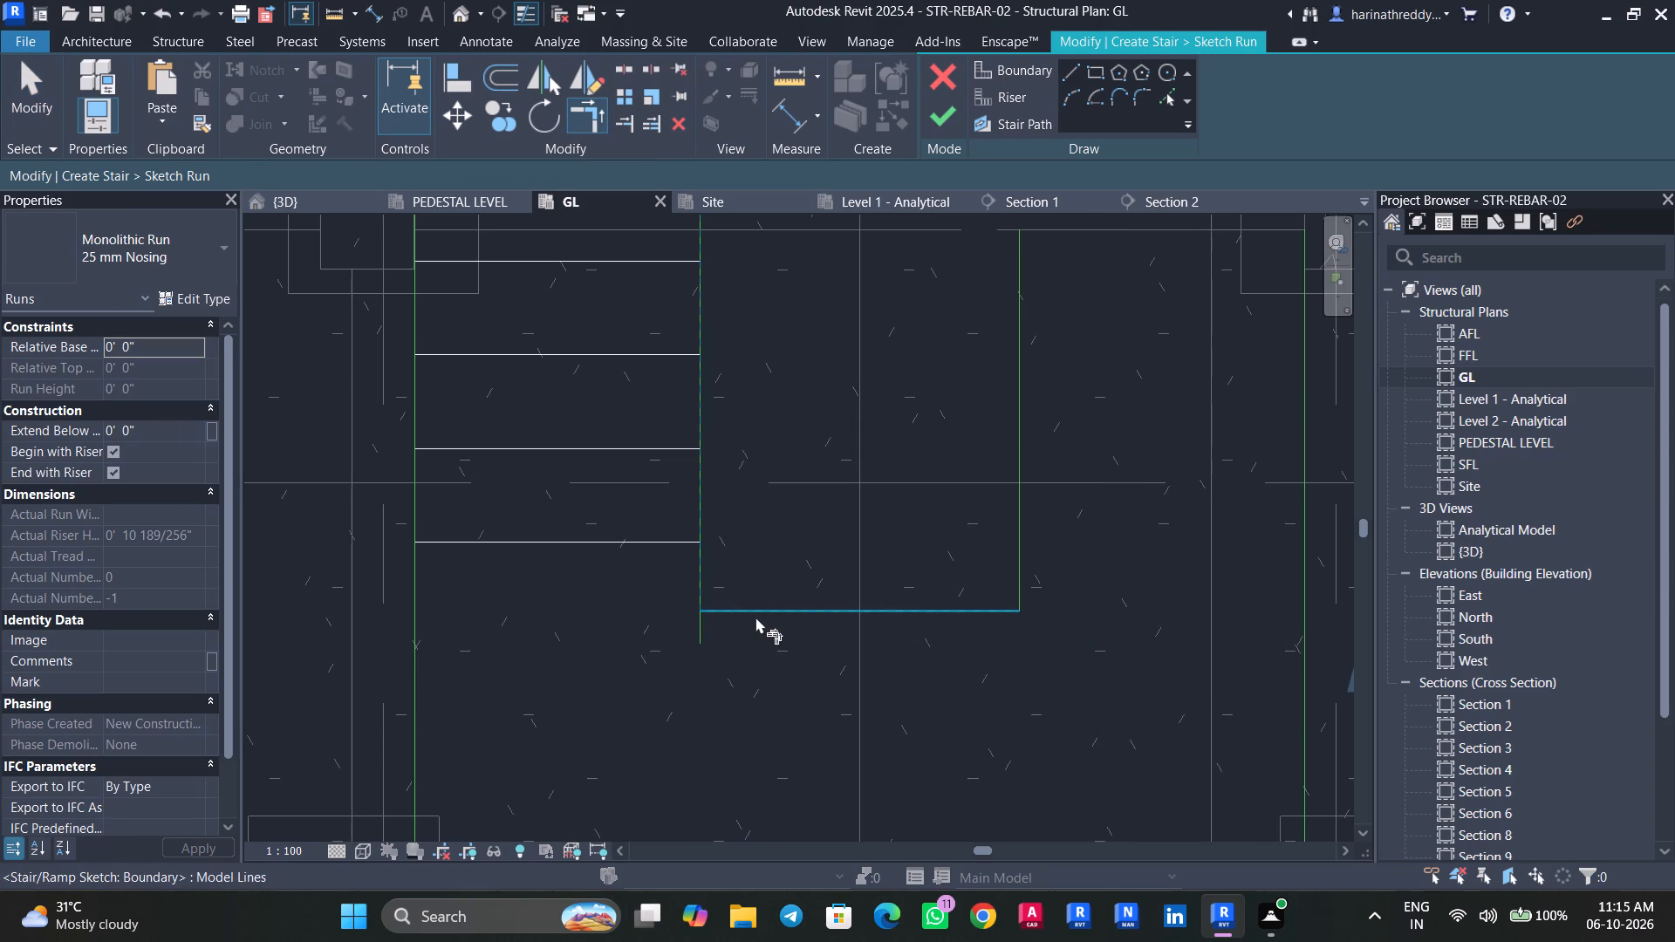
pyautogui.click(755, 617)
pyautogui.press('Escape')
pyautogui.press('Escape')
pyautogui.press('Escape')
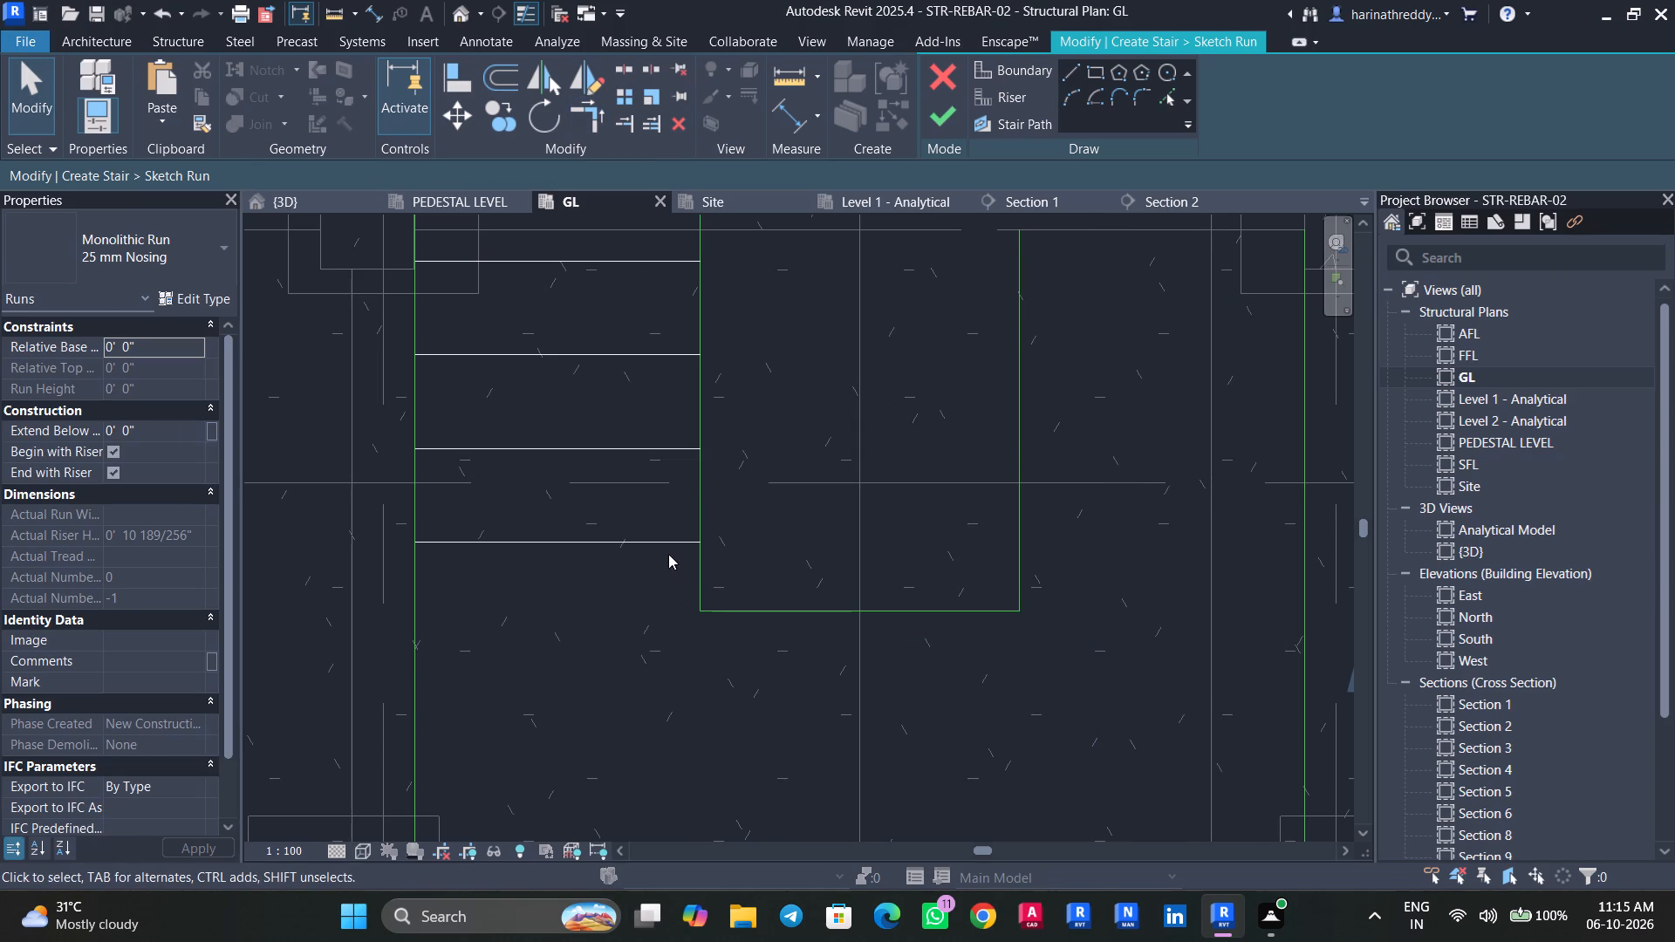
# Delete all five riser lines of the left-hand flight.
pyautogui.scroll(-3, 636, 604)
pyautogui.moveTo(613, 618); pyautogui.dragTo(579, 306)
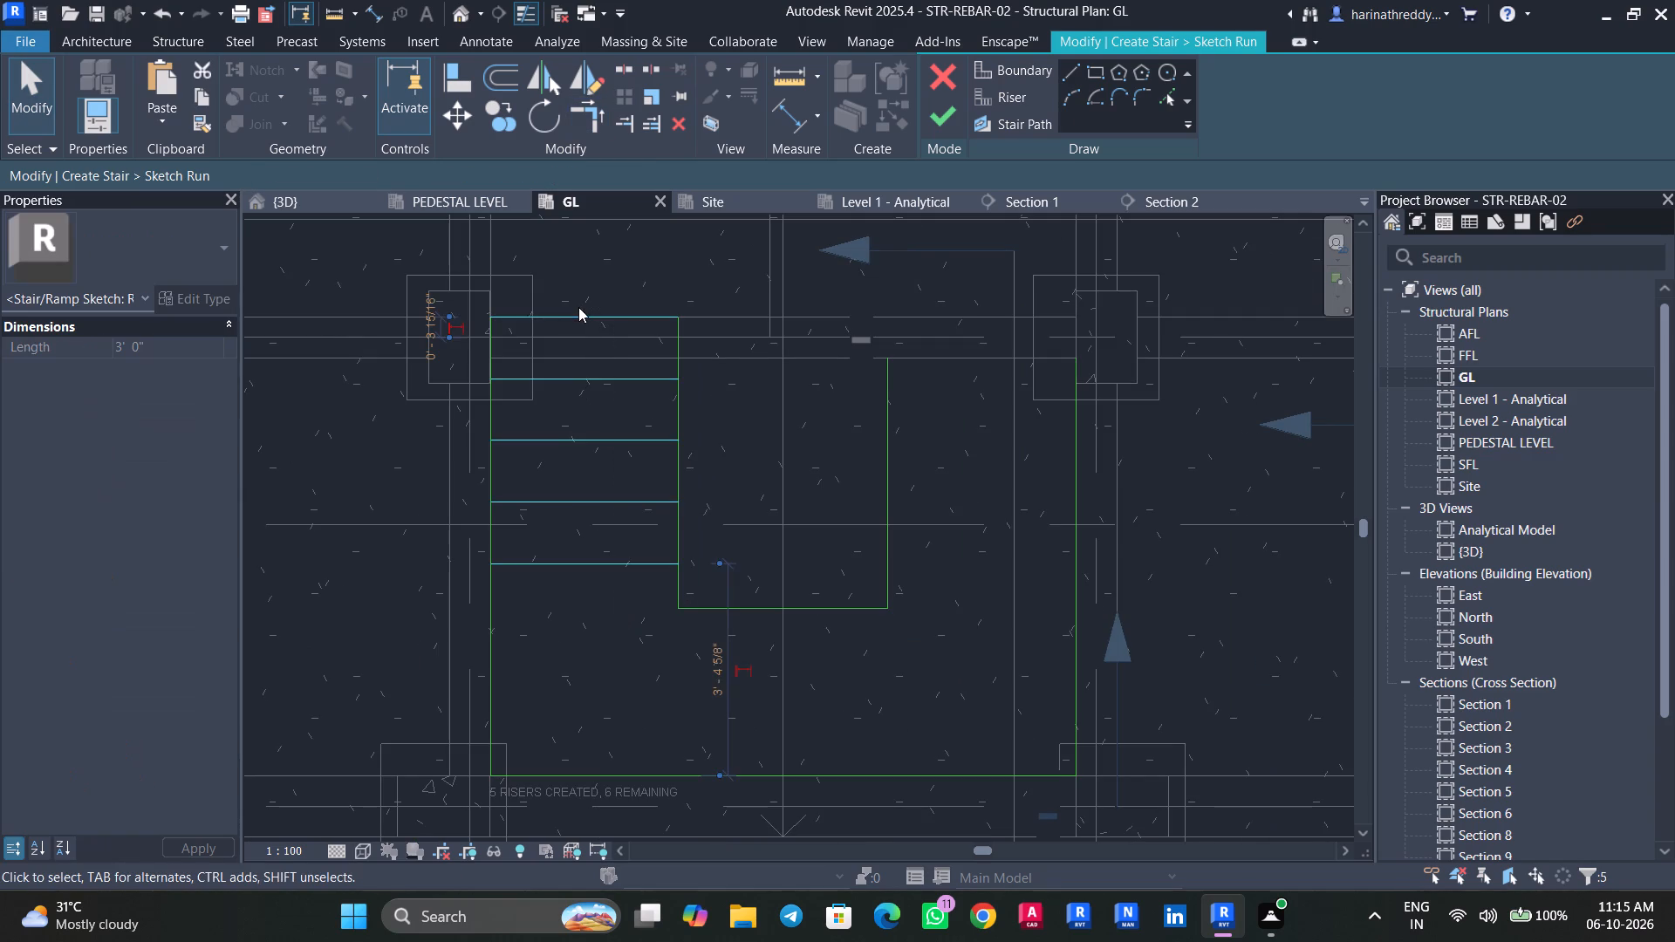
pyautogui.press('Delete')
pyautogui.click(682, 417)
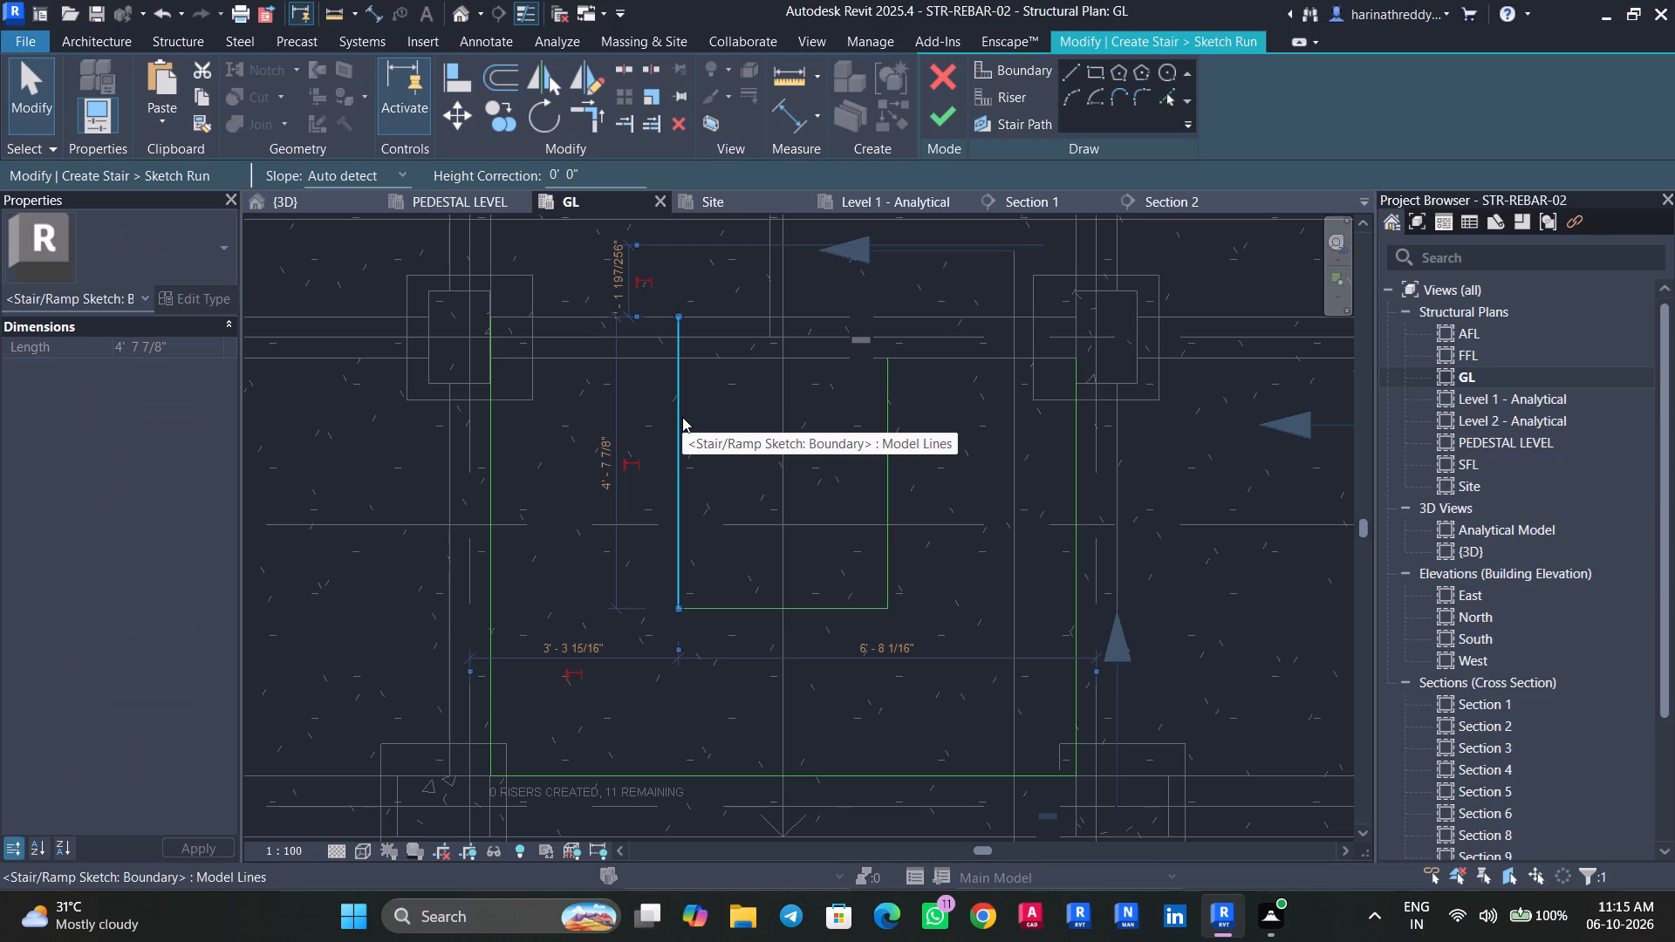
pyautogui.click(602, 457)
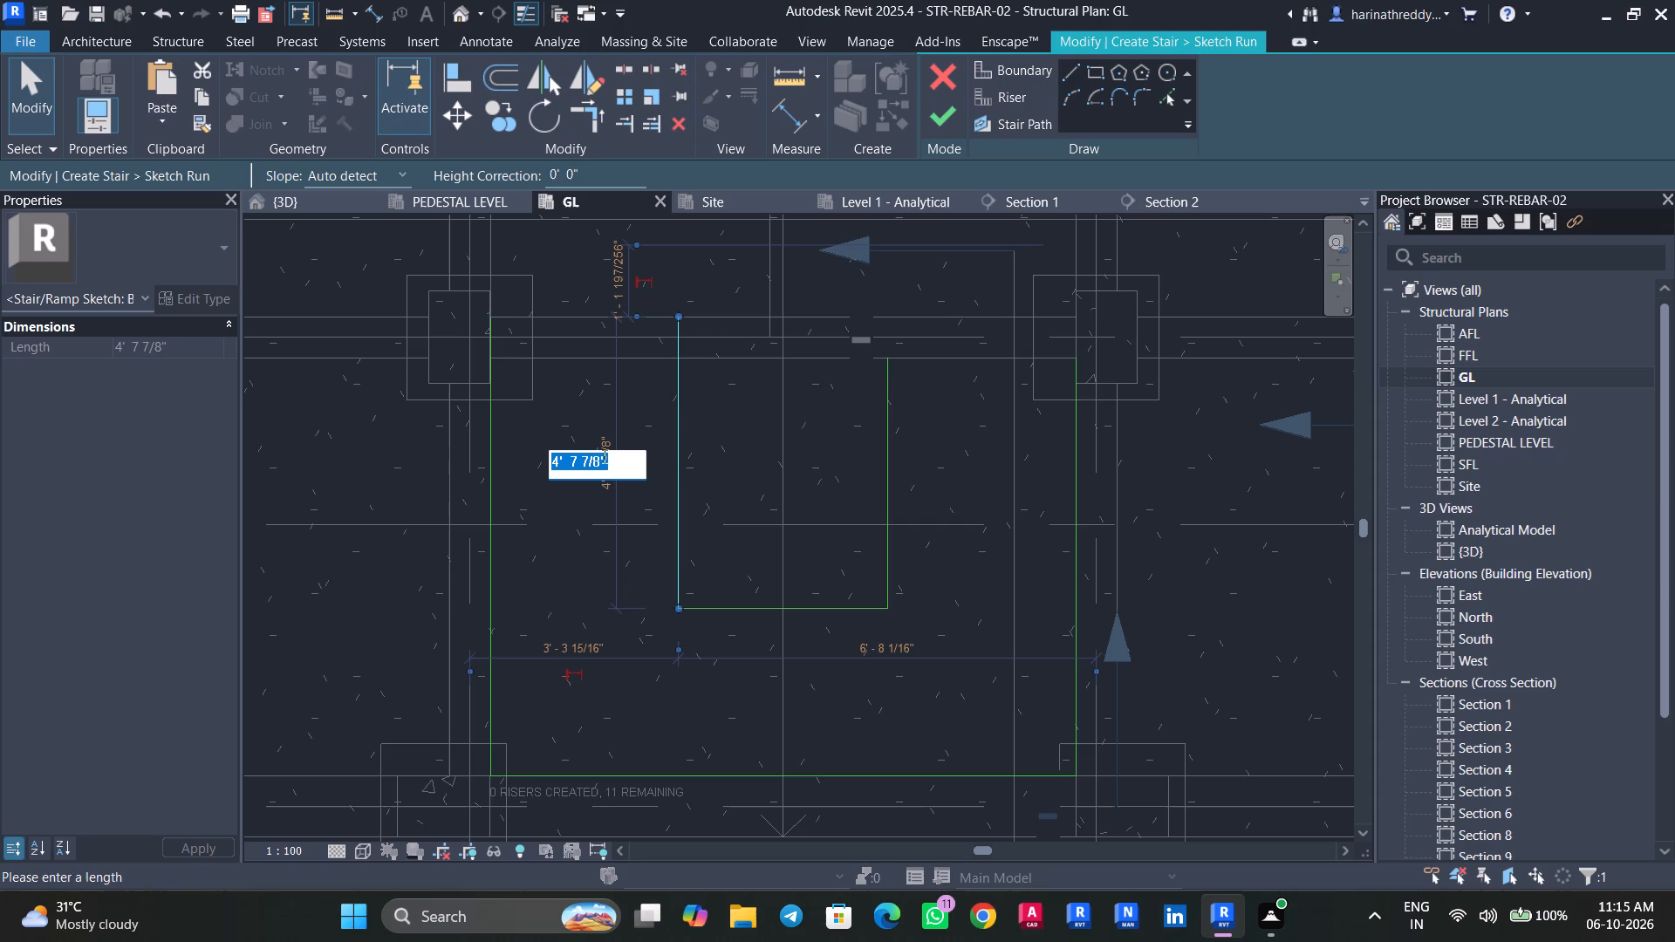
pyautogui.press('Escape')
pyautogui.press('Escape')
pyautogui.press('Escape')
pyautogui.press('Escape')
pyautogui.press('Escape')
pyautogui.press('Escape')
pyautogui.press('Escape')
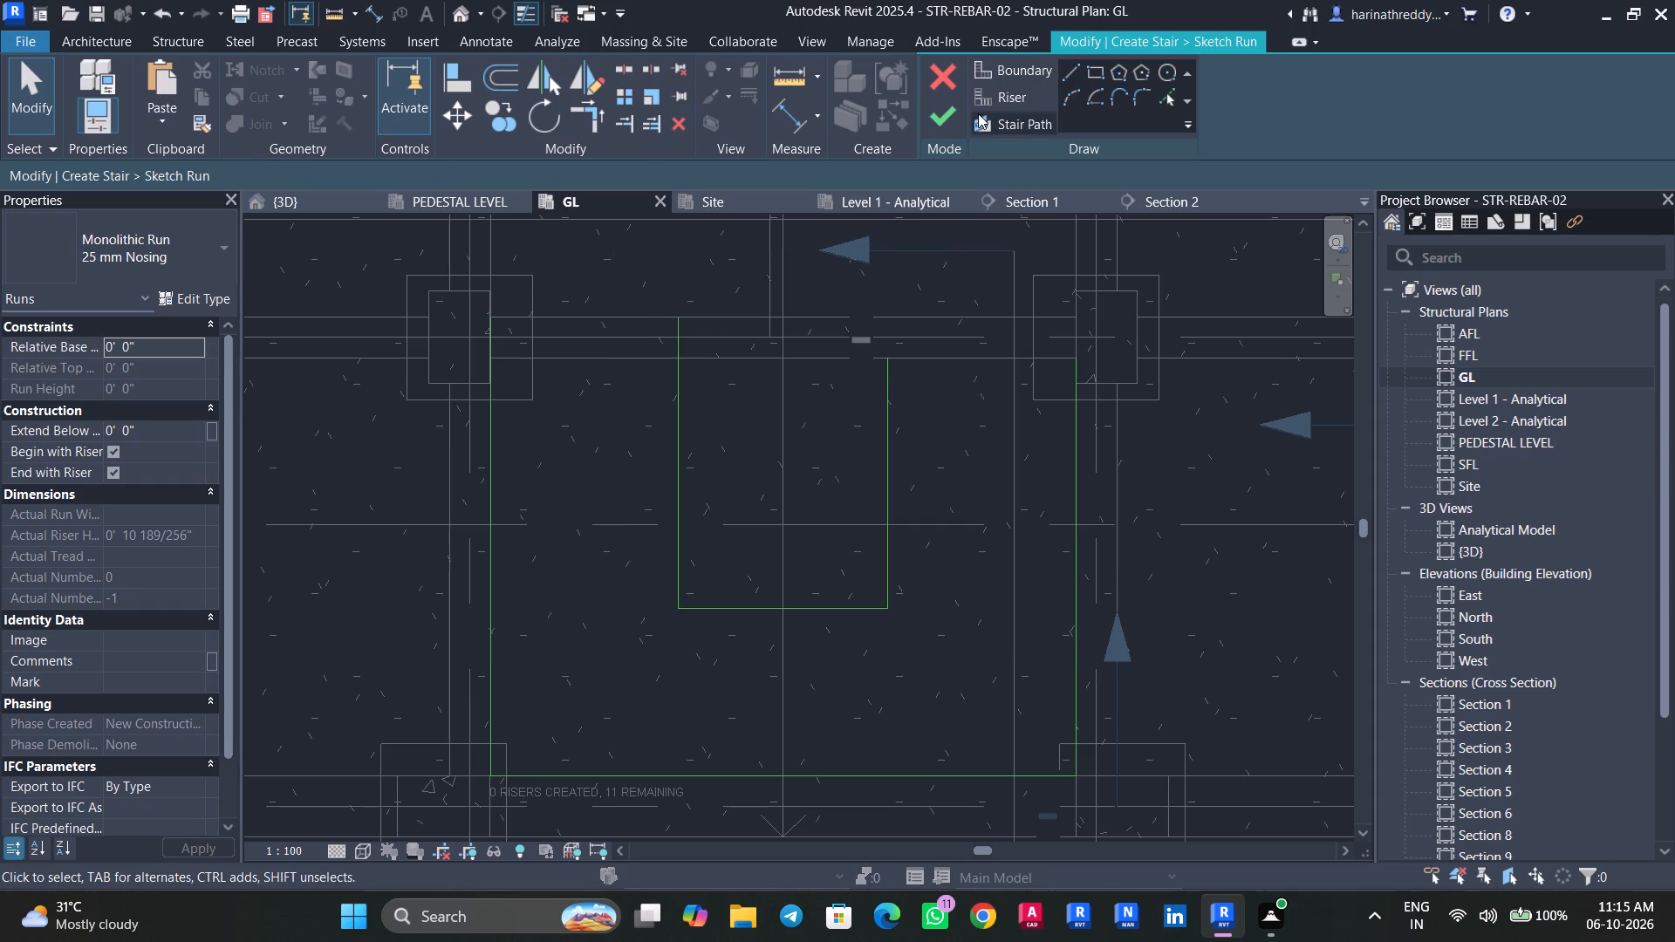
# Draw one riser line across the open upper end of each flight, from outer to inner boundary.
pyautogui.click(981, 104)
pyautogui.click(489, 314)
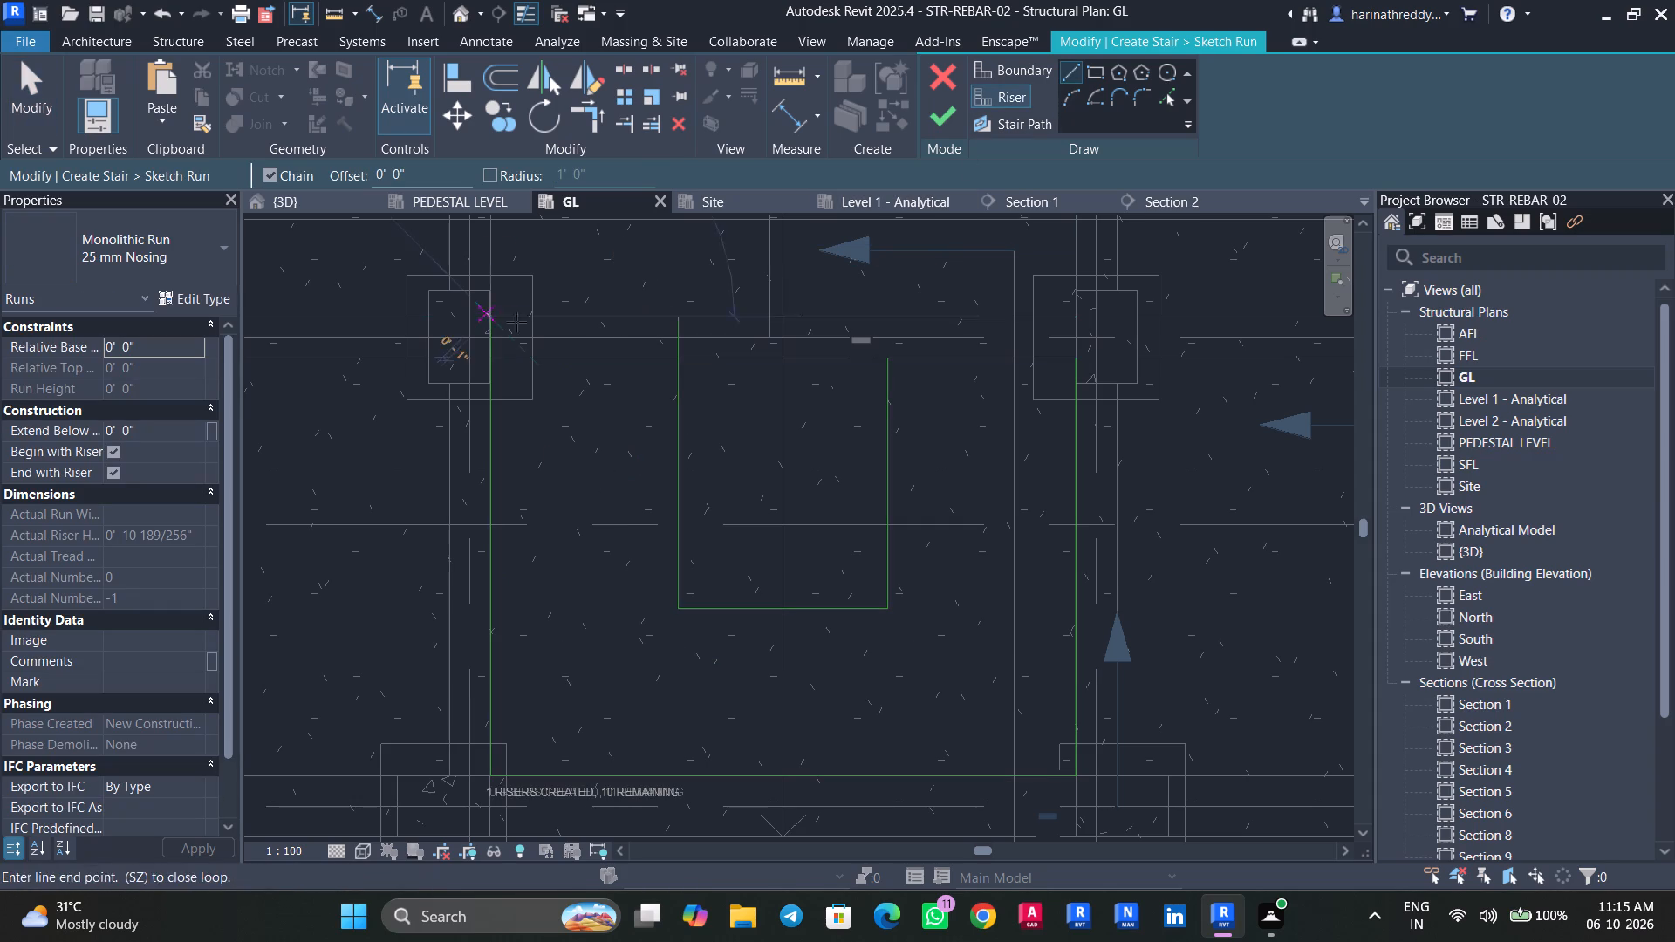
pyautogui.click(682, 318)
pyautogui.press('Escape')
pyautogui.click(885, 359)
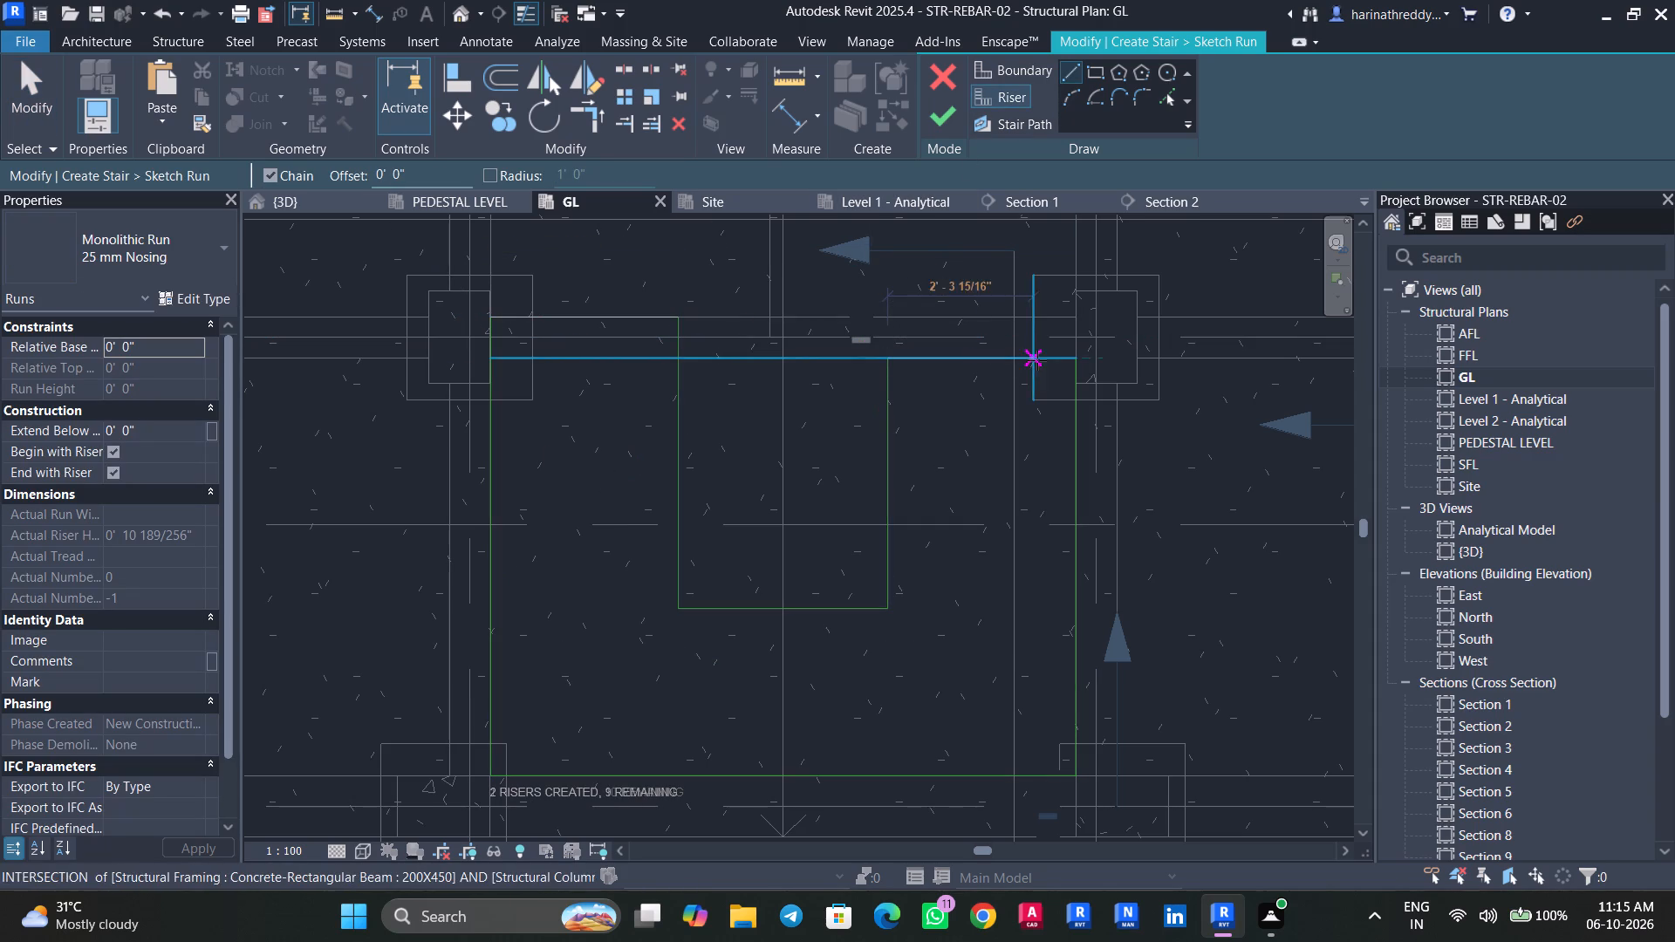
pyautogui.click(1077, 357)
pyautogui.press('Escape')
pyautogui.press('Escape')
pyautogui.press('Escape')
# Offset the left-hand flight's end riser down the flight as five successive copies spaced 280 mm apart.
pyautogui.click(510, 85)
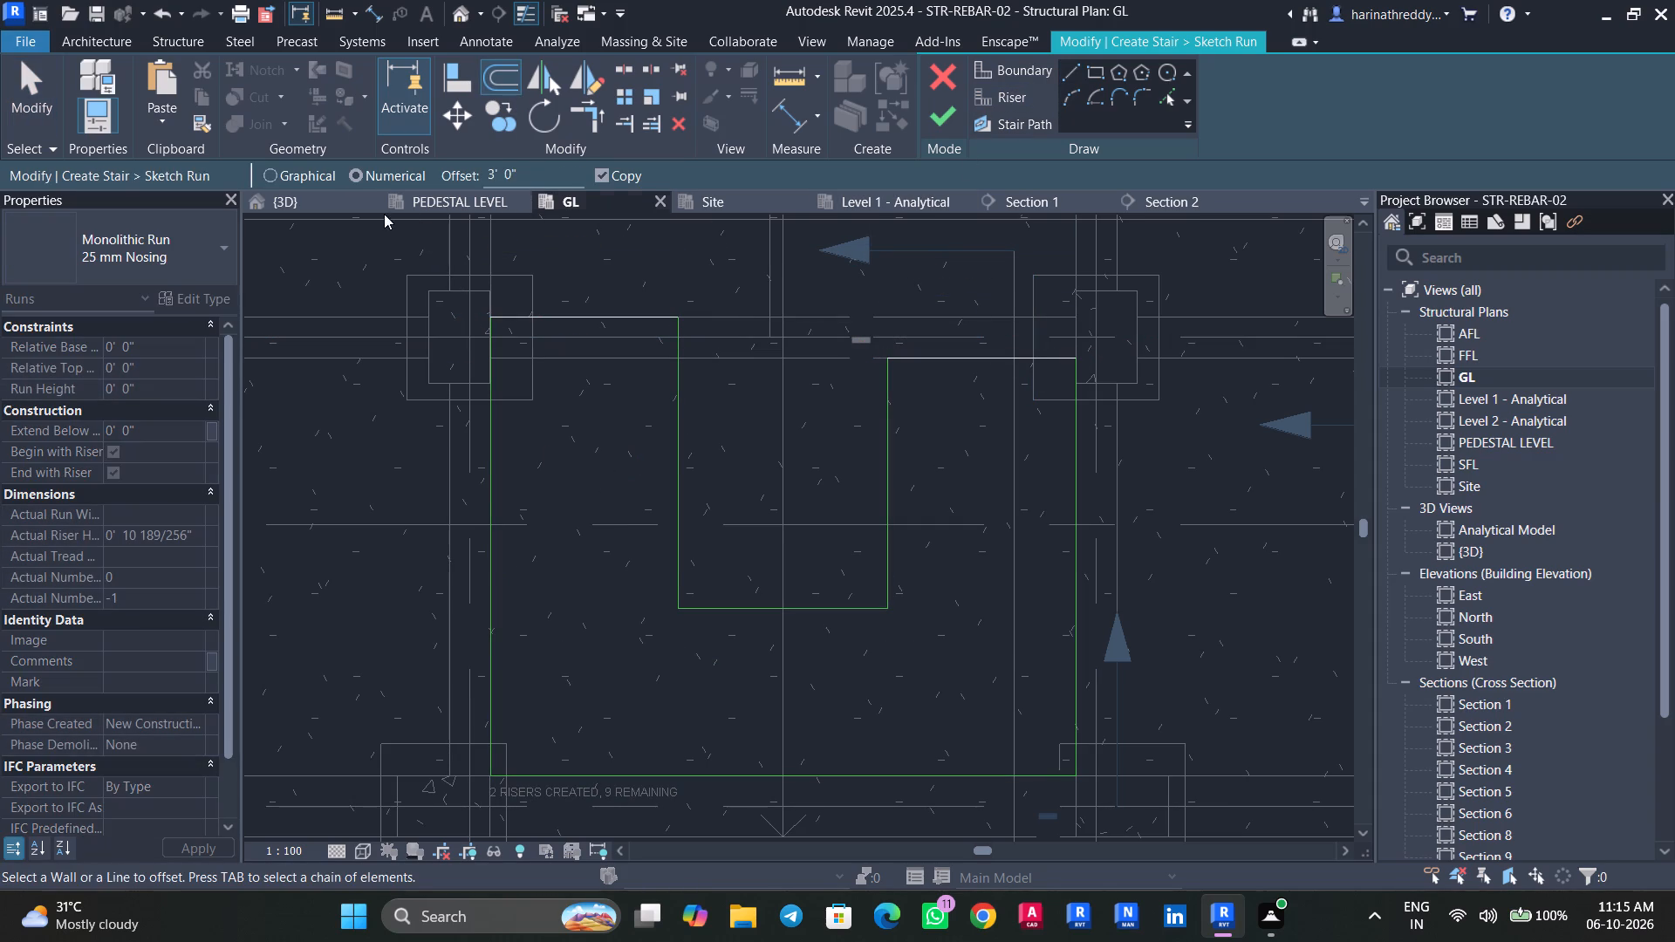
pyautogui.moveTo(523, 177); pyautogui.dragTo(456, 177)
pyautogui.write('280')
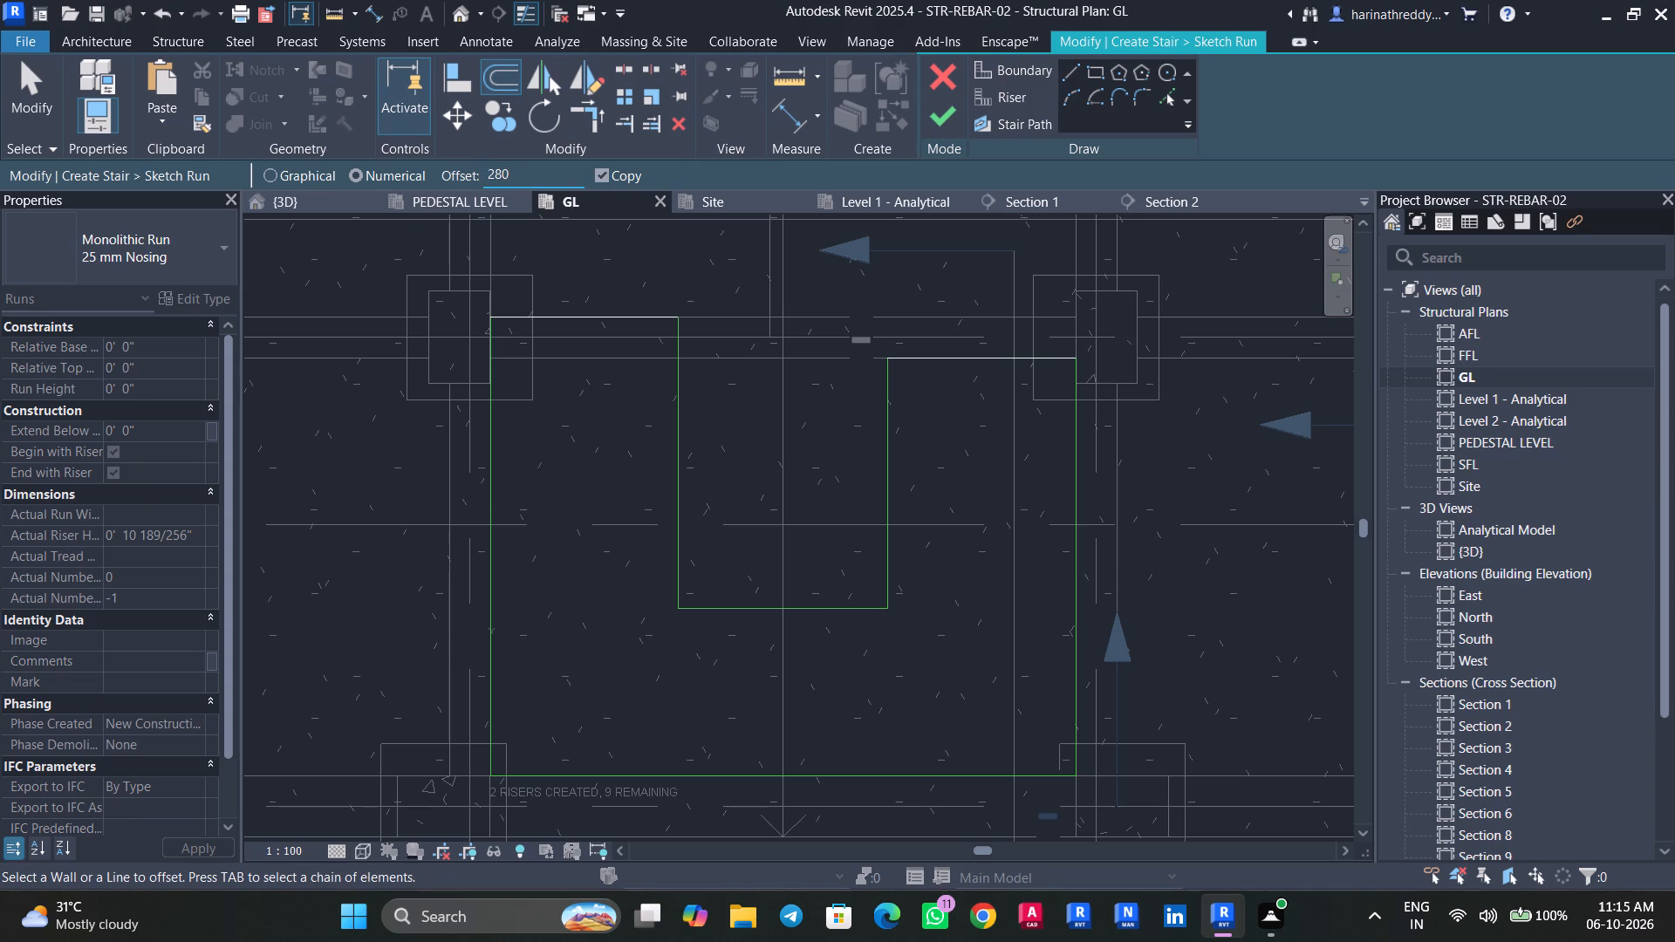
pyautogui.write('mm')
pyautogui.press('Return')
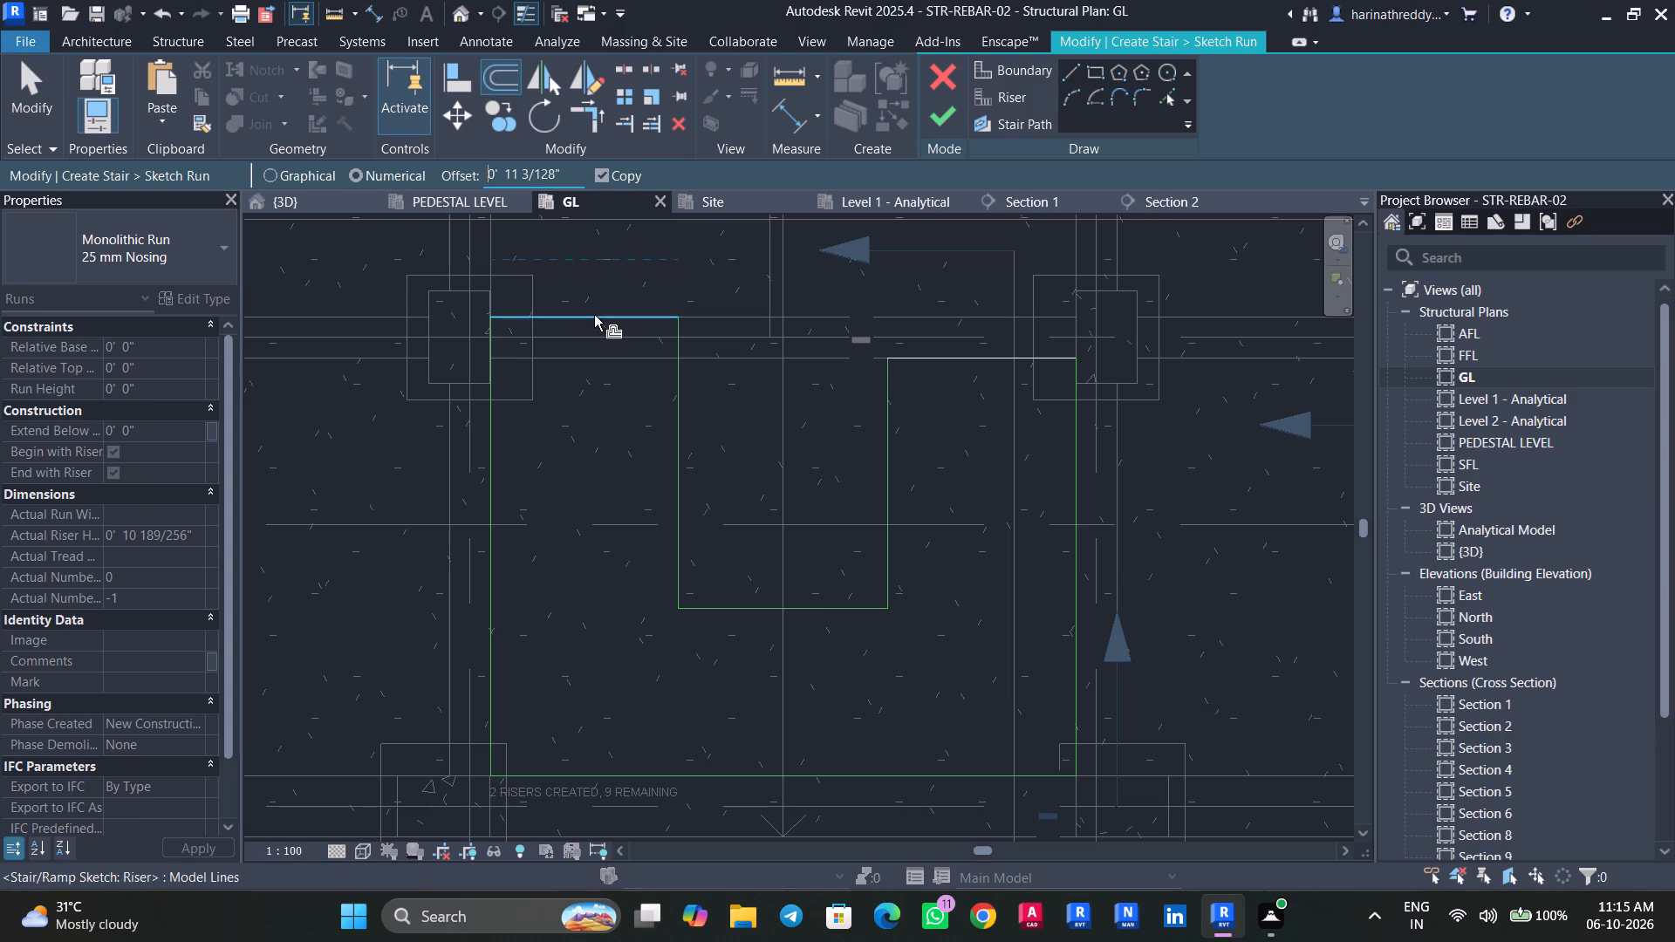
pyautogui.click(594, 324)
pyautogui.click(594, 379)
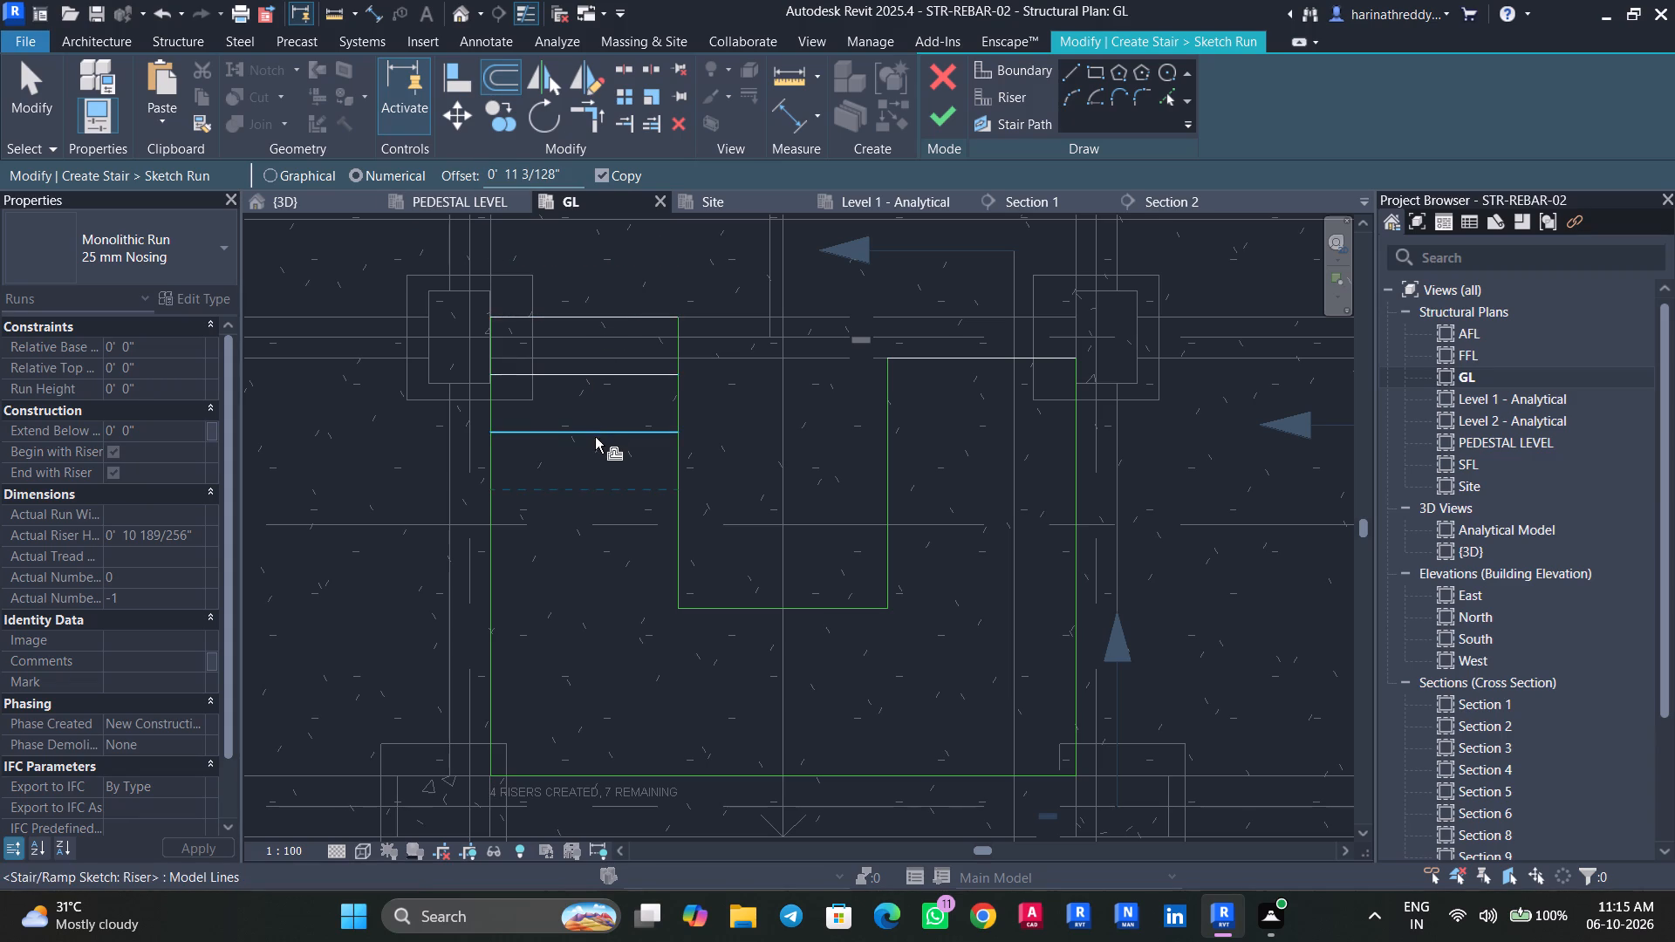
pyautogui.click(595, 437)
pyautogui.click(605, 493)
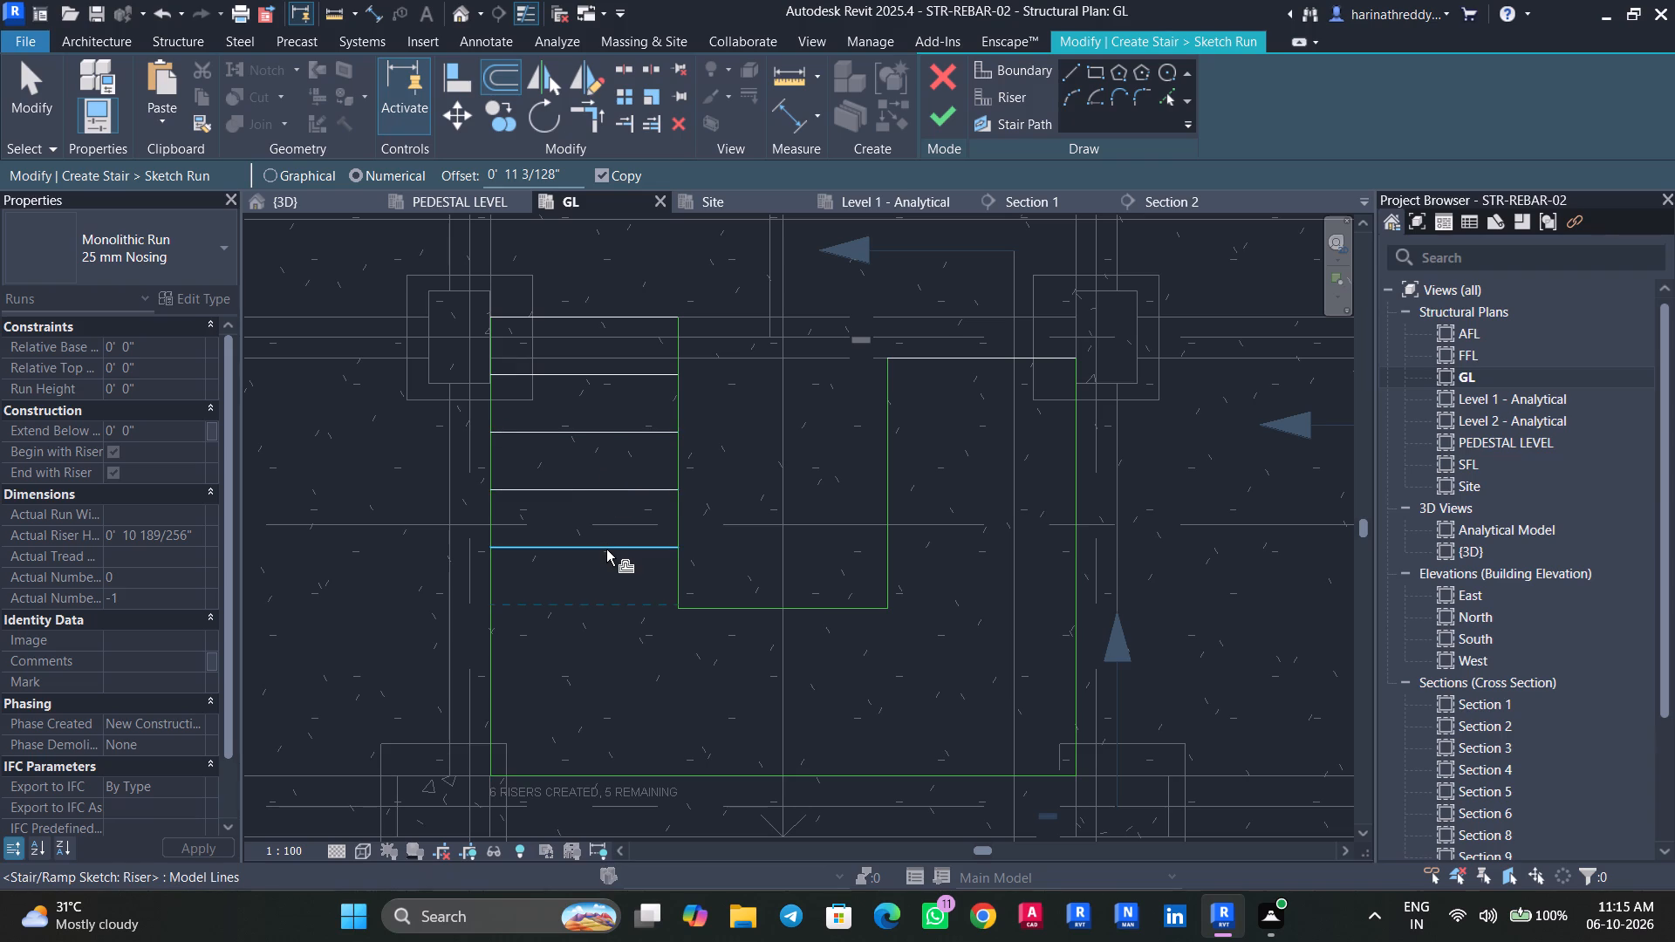
pyautogui.click(606, 549)
# Offset the right-hand flight's end riser down the flight as four successive copies at the same 280 mm spacing.
pyautogui.click(961, 362)
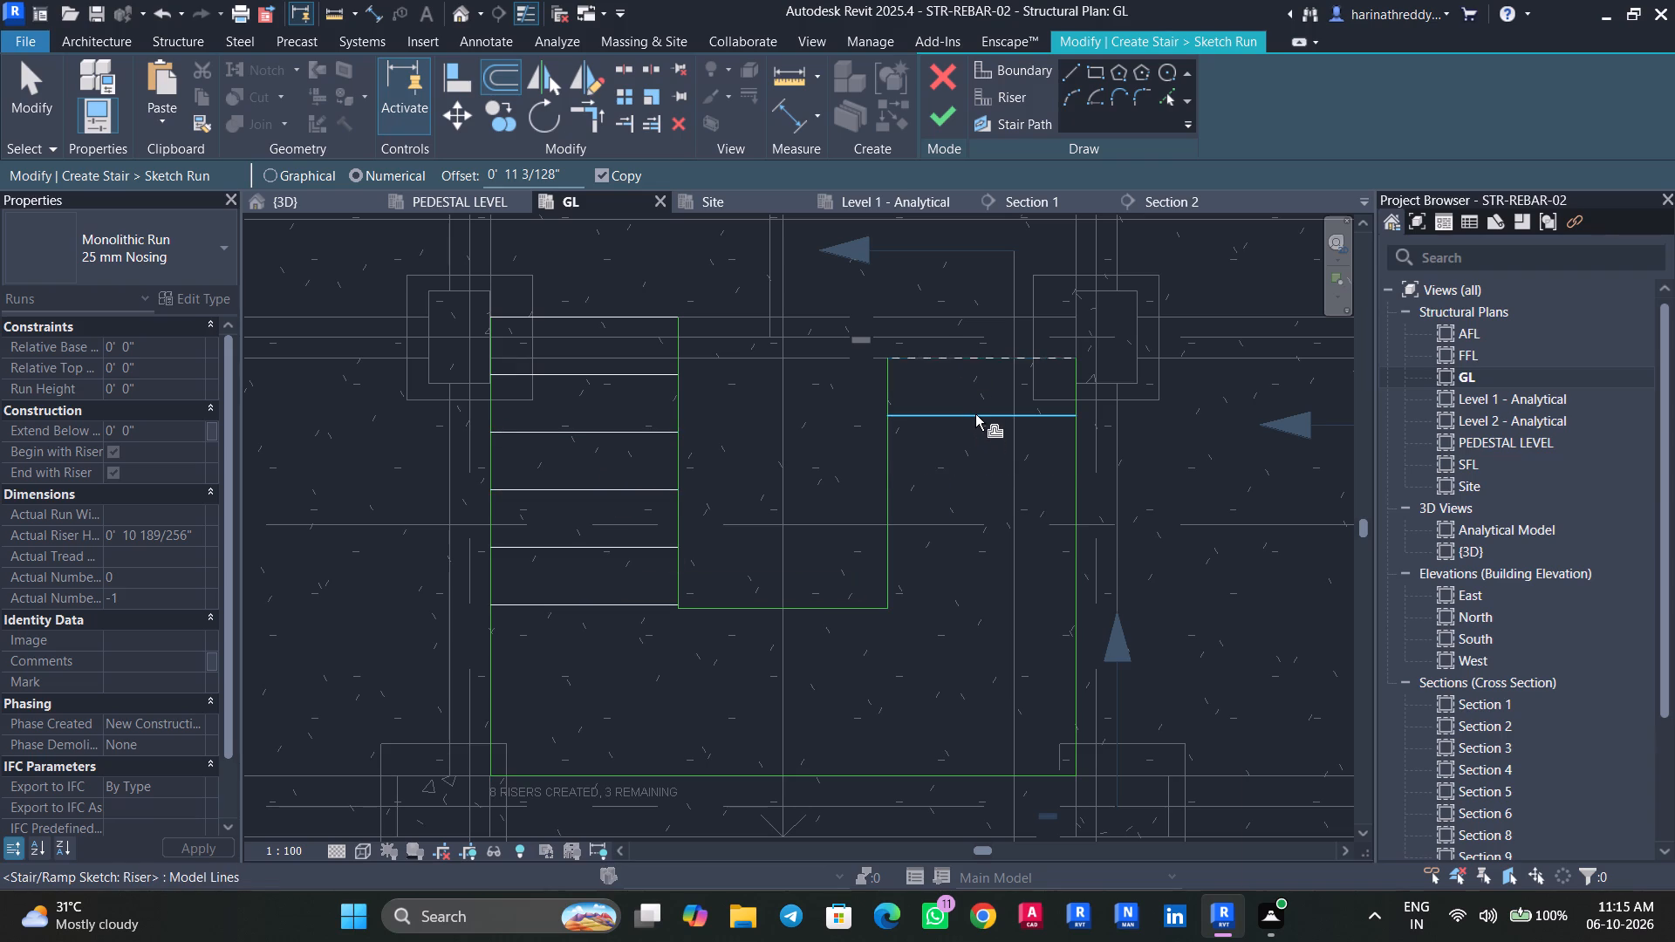
pyautogui.click(975, 414)
pyautogui.hotkey('ctrl', 'z')
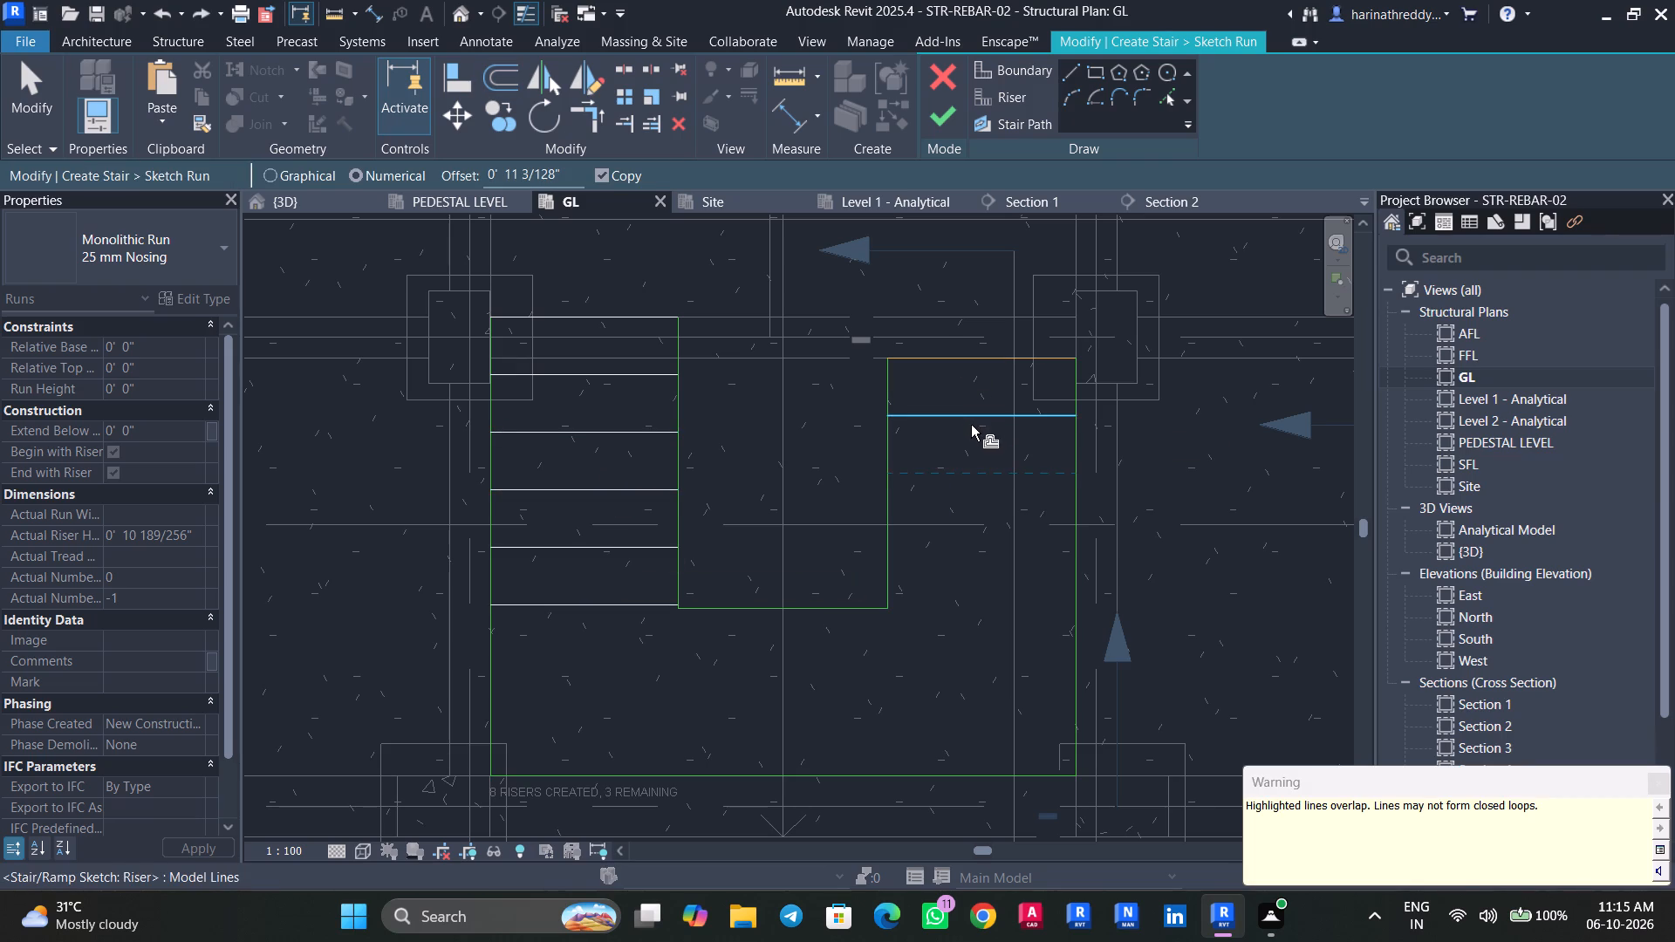
pyautogui.click(974, 419)
pyautogui.click(967, 473)
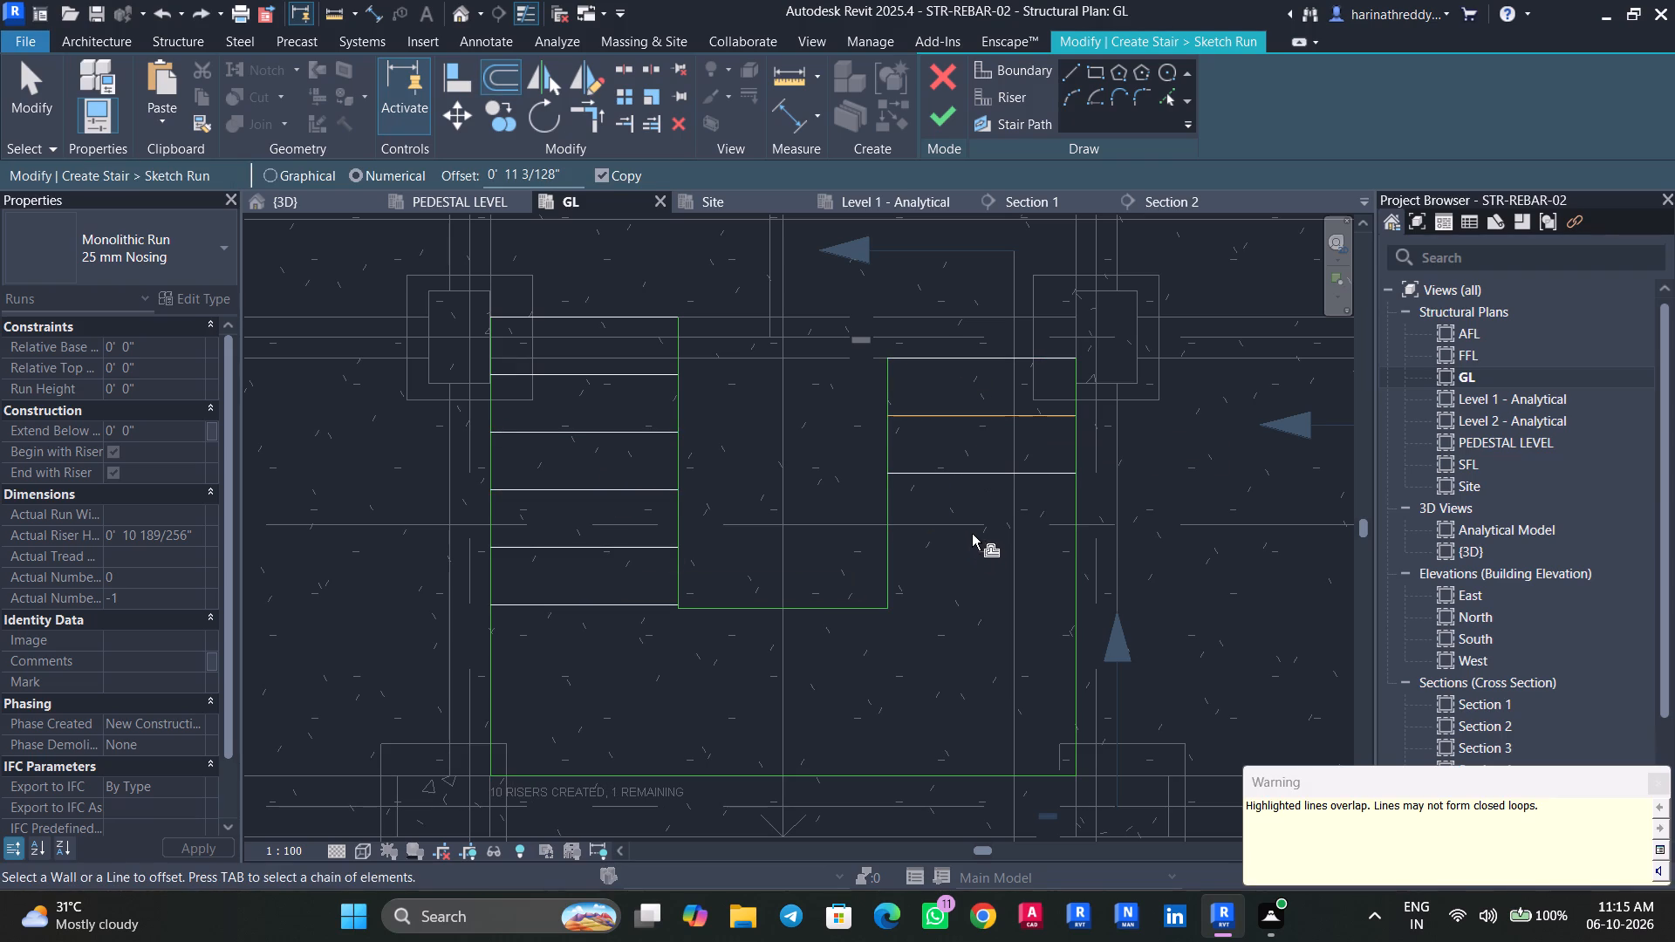
pyautogui.hotkey('ctrl', 'z')
pyautogui.click(975, 480)
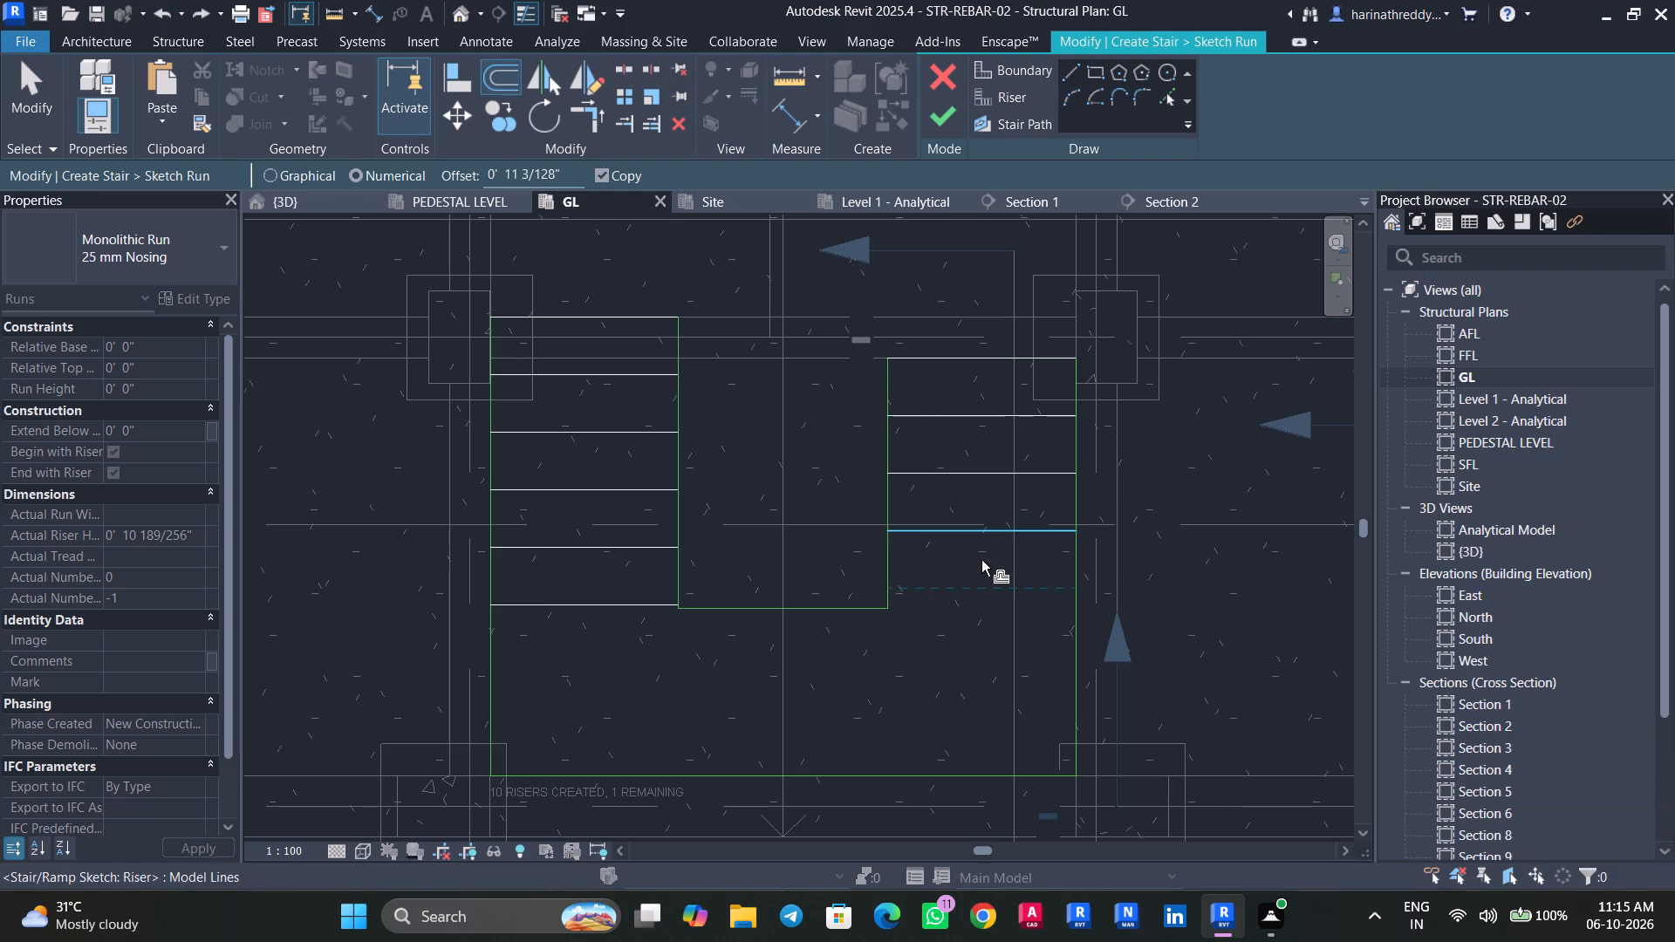
pyautogui.click(983, 531)
pyautogui.press('Escape')
pyautogui.press('Escape')
pyautogui.press('Escape')
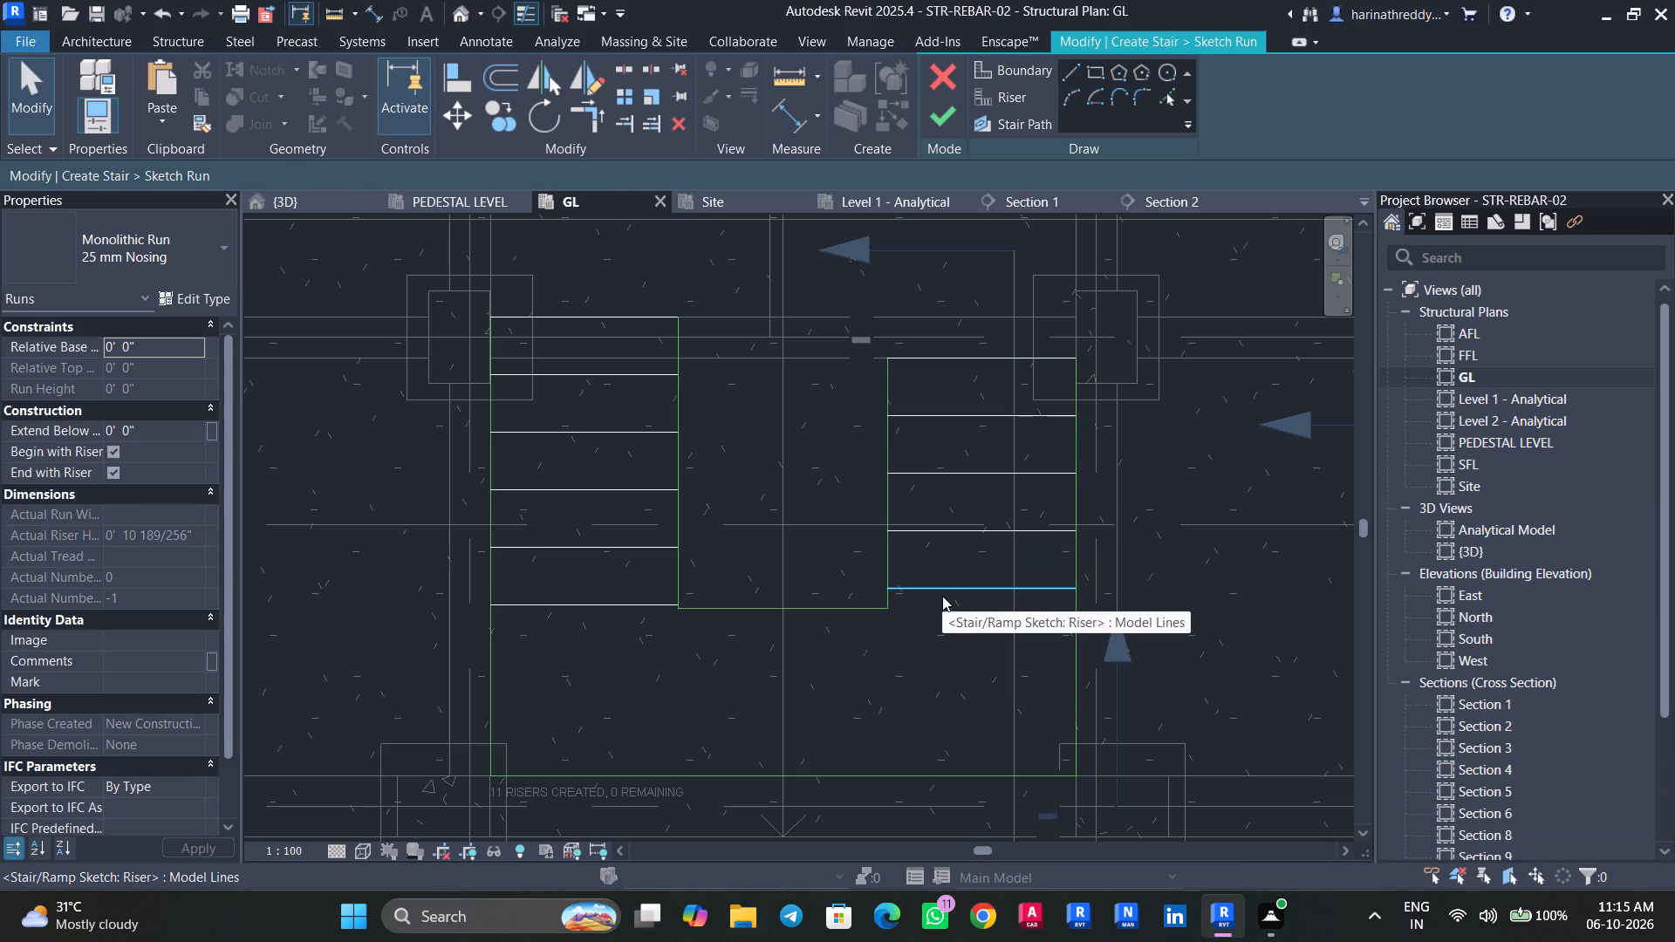
# Check the gap between the left-hand flight's lowest riser and the inner boundary's bottom edge with an aligned dimension.
pyautogui.scroll(9, 655, 604)
pyautogui.scroll(1, 810, 648)
pyautogui.moveTo(809, 648); pyautogui.dragTo(724, 666, button='middle')
pyautogui.press('d')
pyautogui.press('d')
pyautogui.press('d')
pyautogui.press('d')
pyautogui.press('d')
pyautogui.press('d')
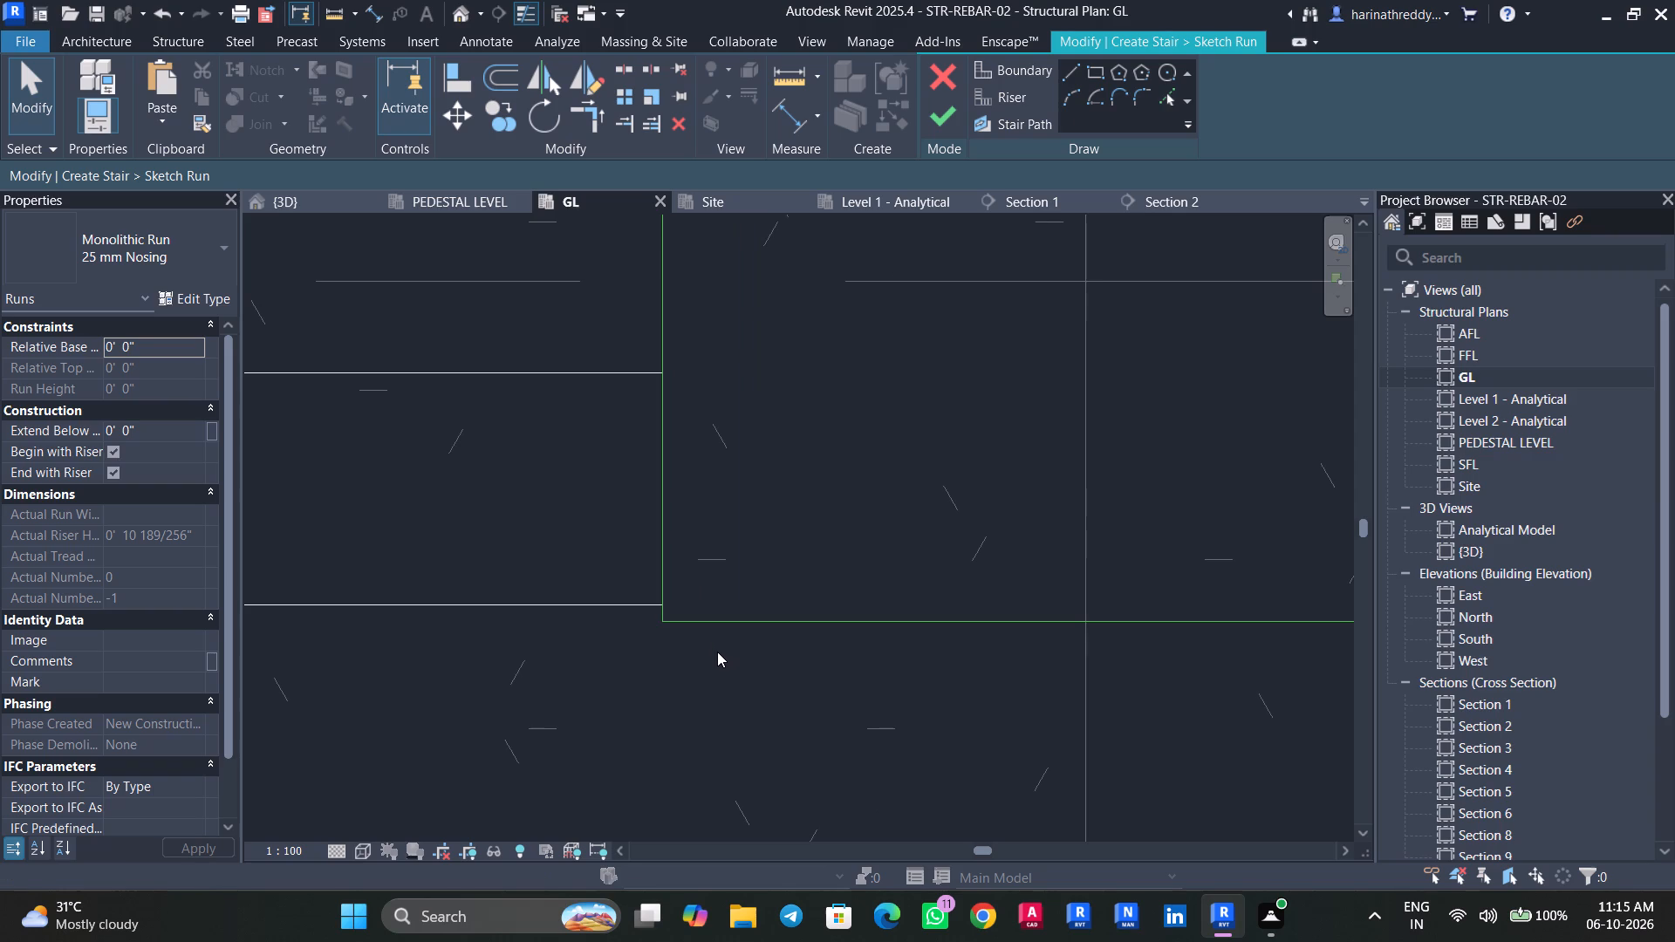
pyautogui.press('i')
pyautogui.press('Escape')
pyautogui.write('di')
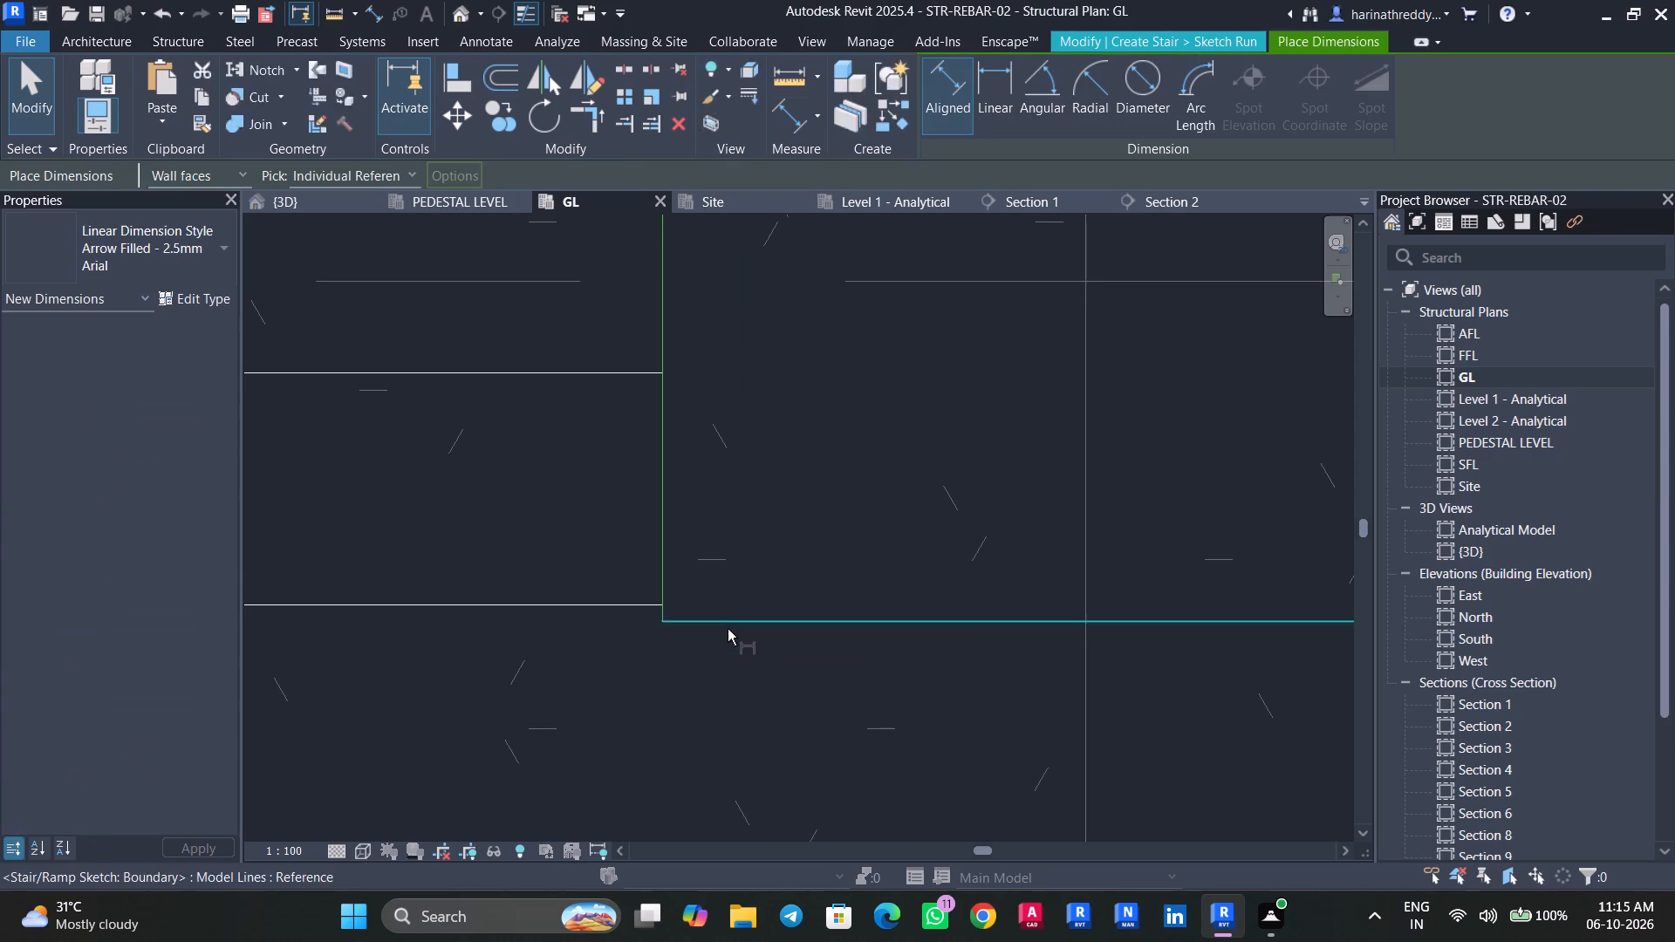
pyautogui.click(728, 629)
pyautogui.click(627, 604)
pyautogui.scroll(-9, 675, 604)
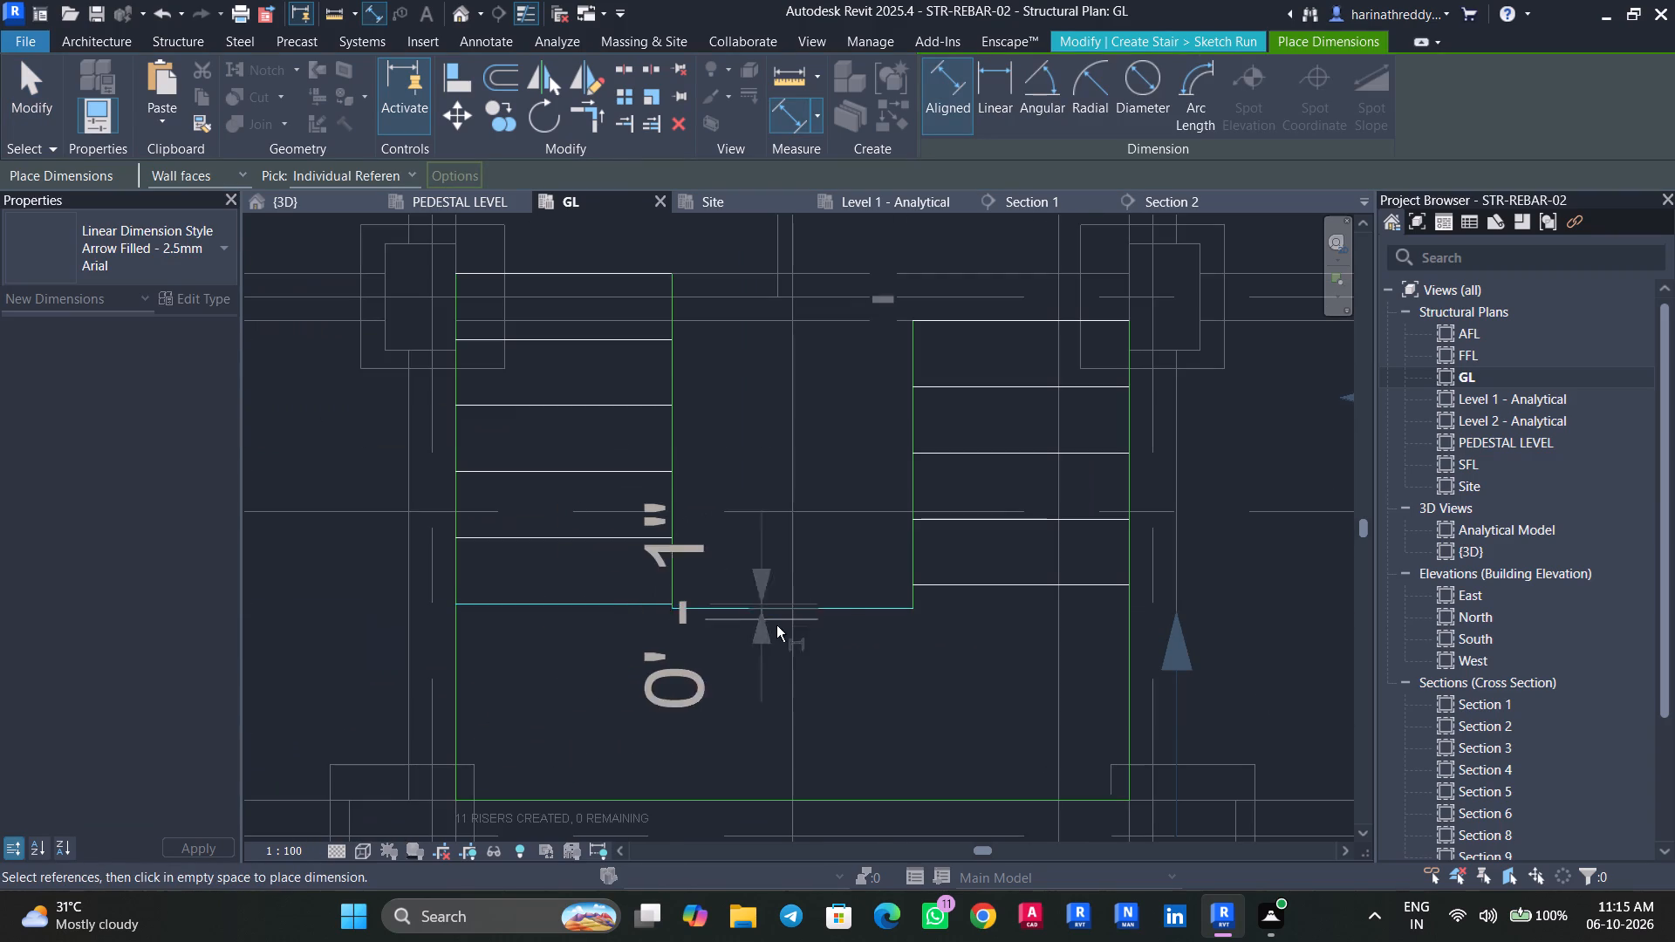
pyautogui.press('Escape')
pyautogui.press('Escape')
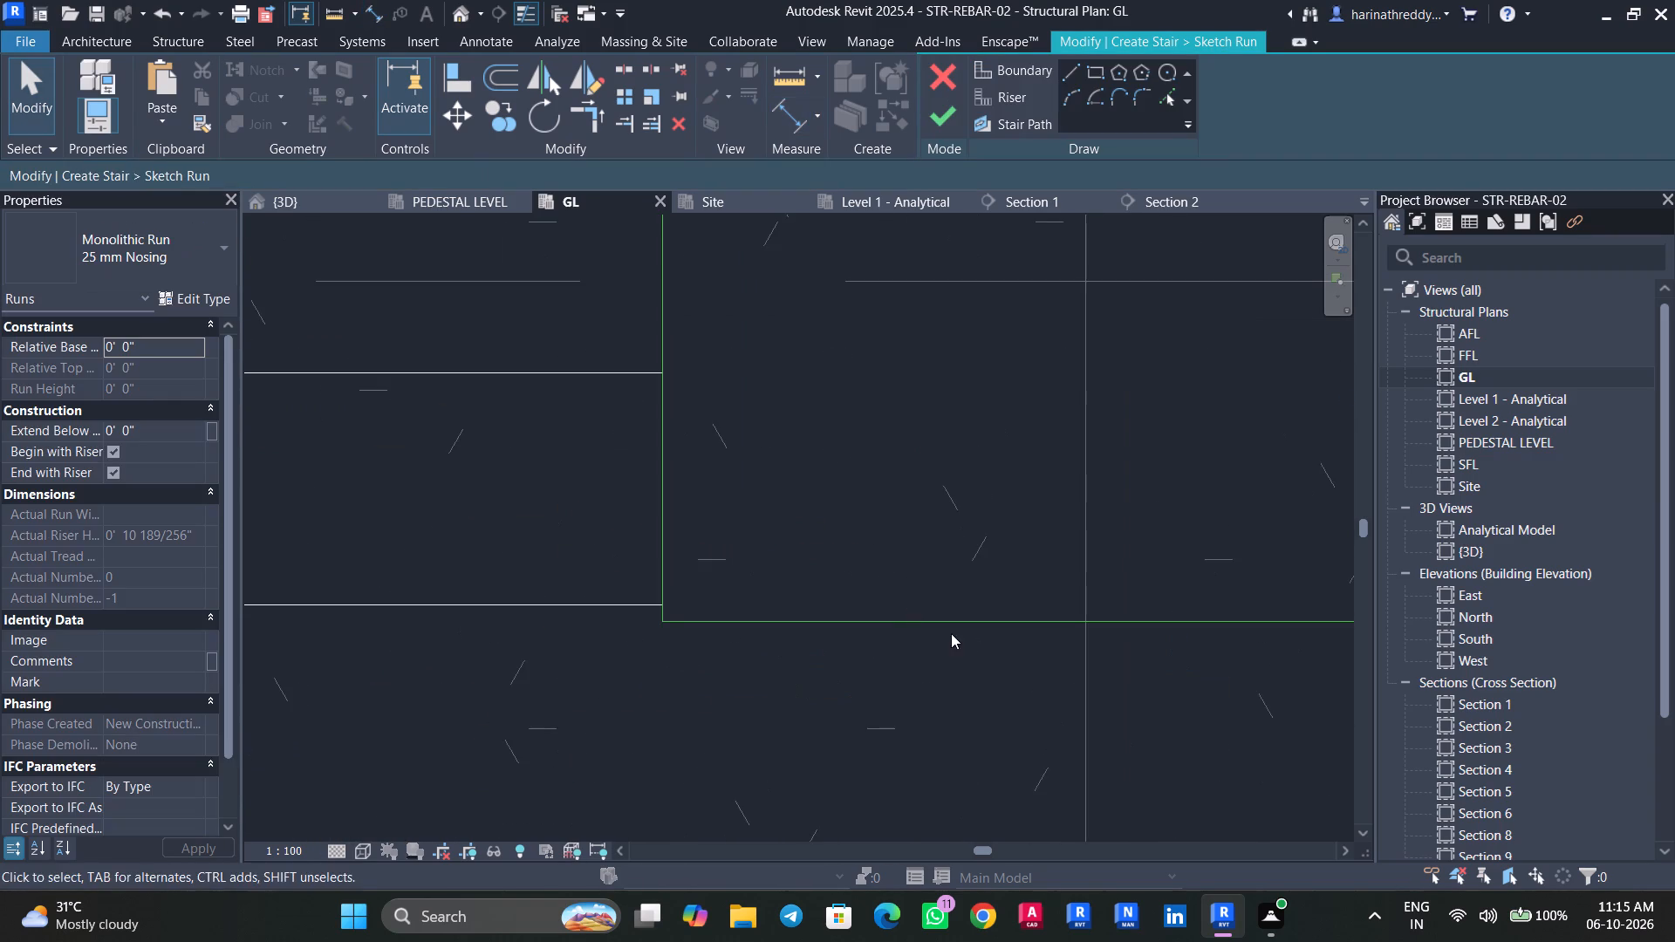
# Dimension the gap between the right-hand flight's lowest riser and the inner boundary's bottom edge, placing it beside the stair.
pyautogui.moveTo(951, 633); pyautogui.dragTo(366, 646, button='middle')
pyautogui.scroll(-3, 763, 683)
pyautogui.moveTo(812, 699); pyautogui.dragTo(690, 712, button='middle')
pyautogui.write('di')
pyautogui.click(726, 666)
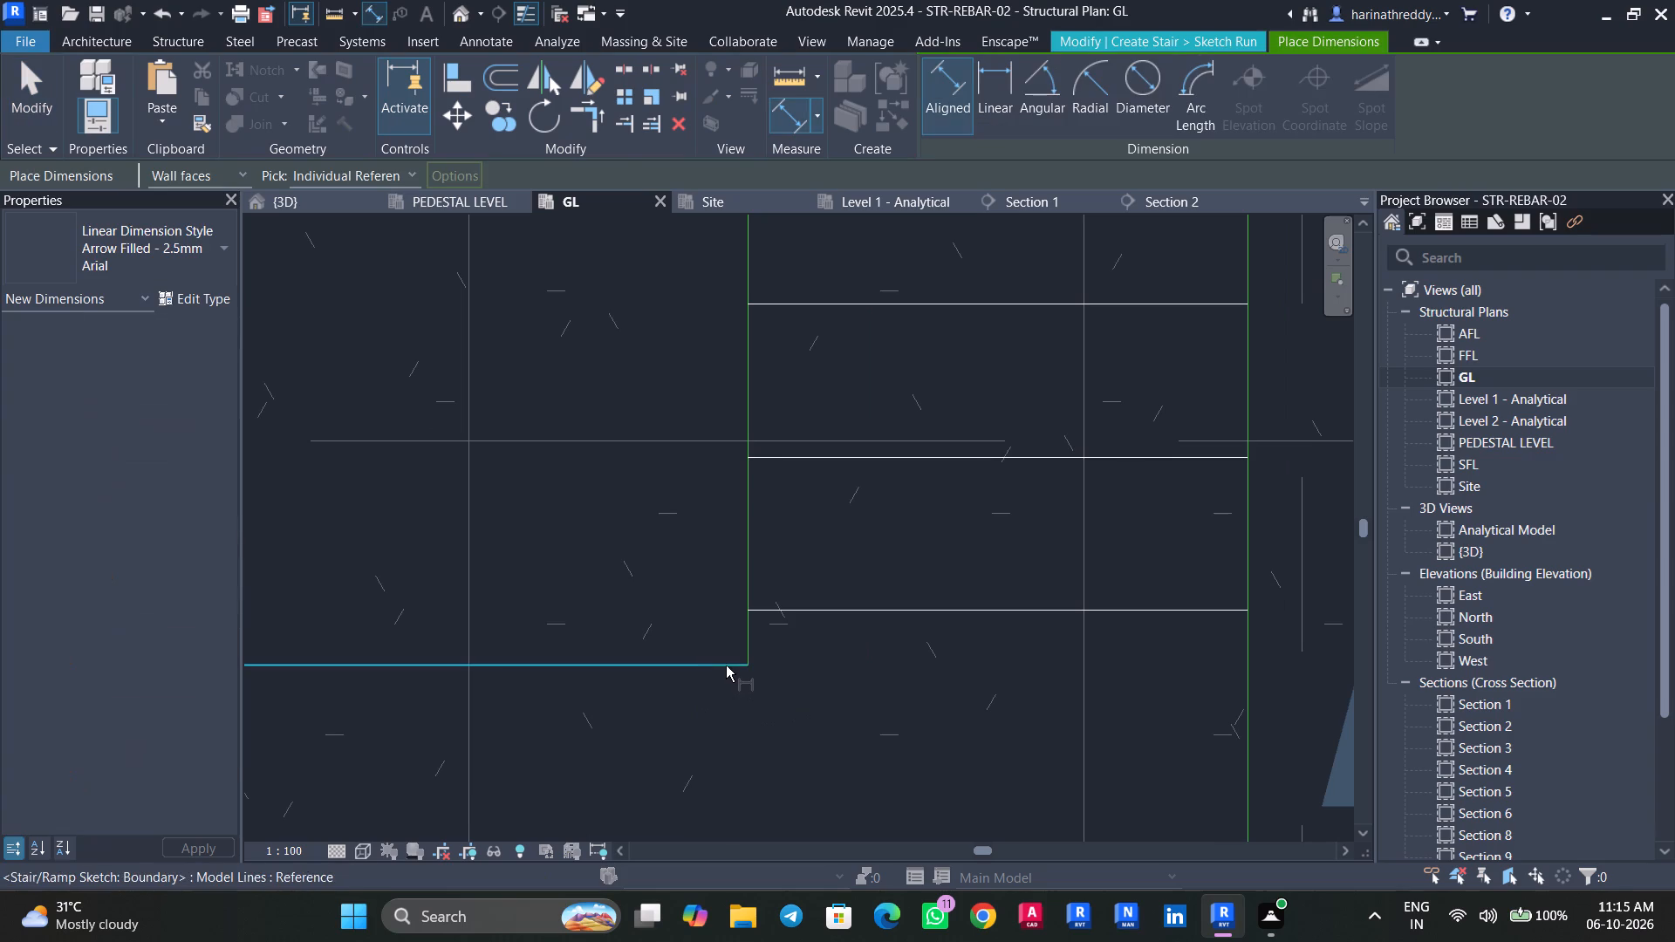
pyautogui.click(767, 612)
pyautogui.scroll(-7, 794, 622)
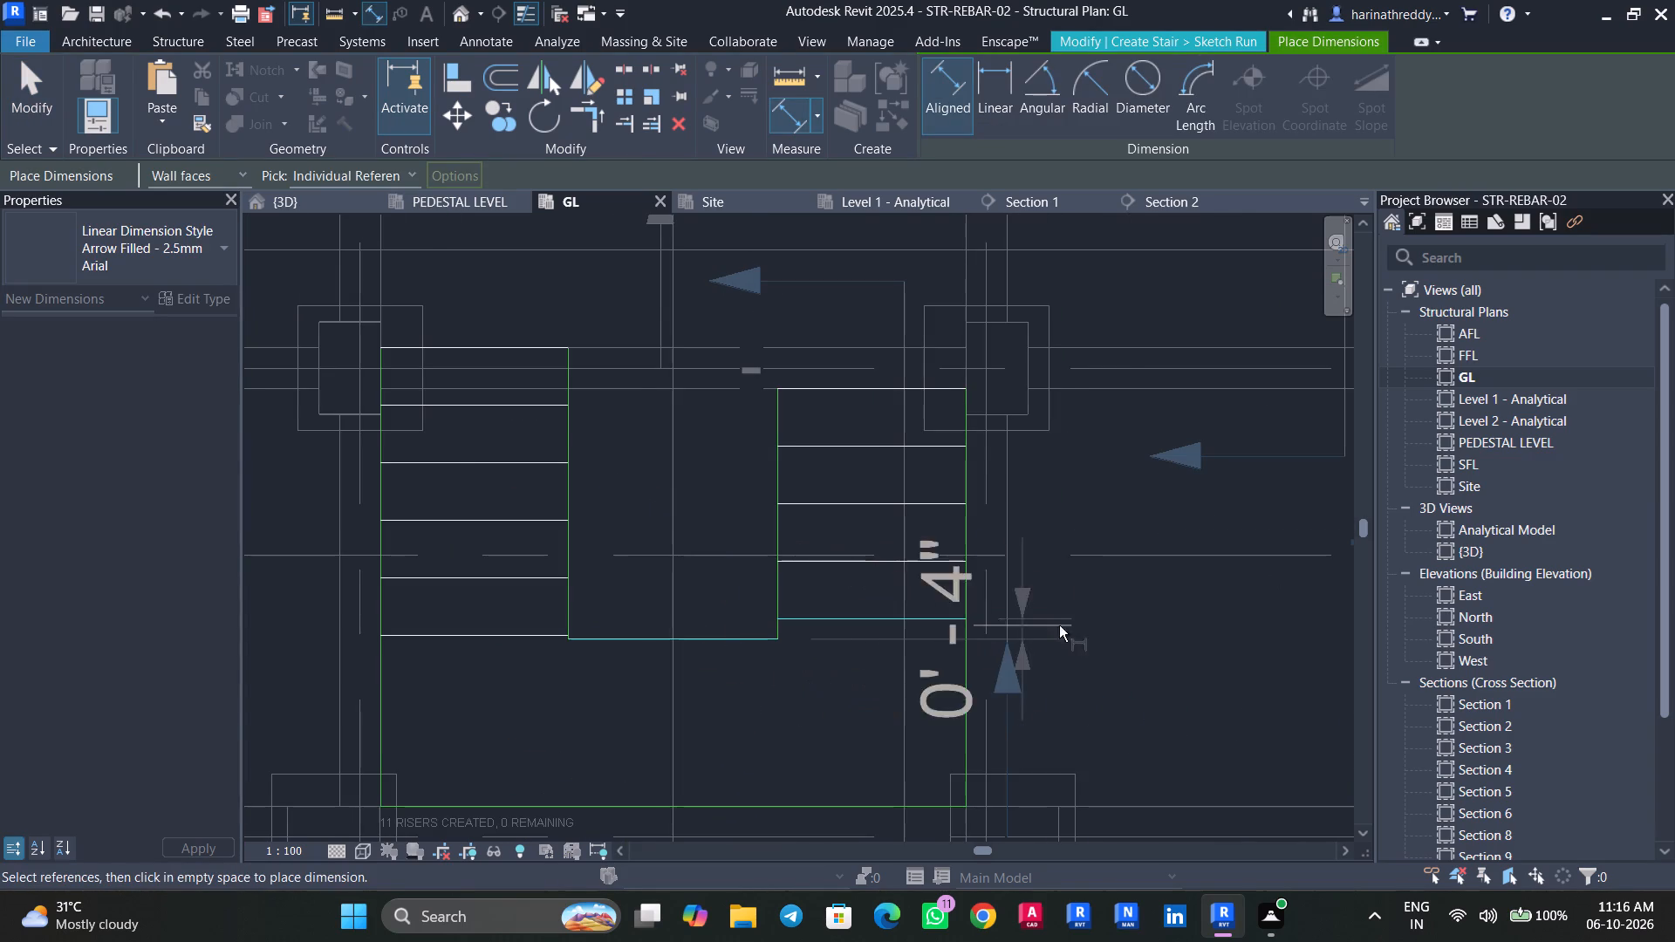
pyautogui.click(1255, 629)
pyautogui.press('Escape')
pyautogui.press('Escape')
pyautogui.press('Escape')
pyautogui.press('Escape')
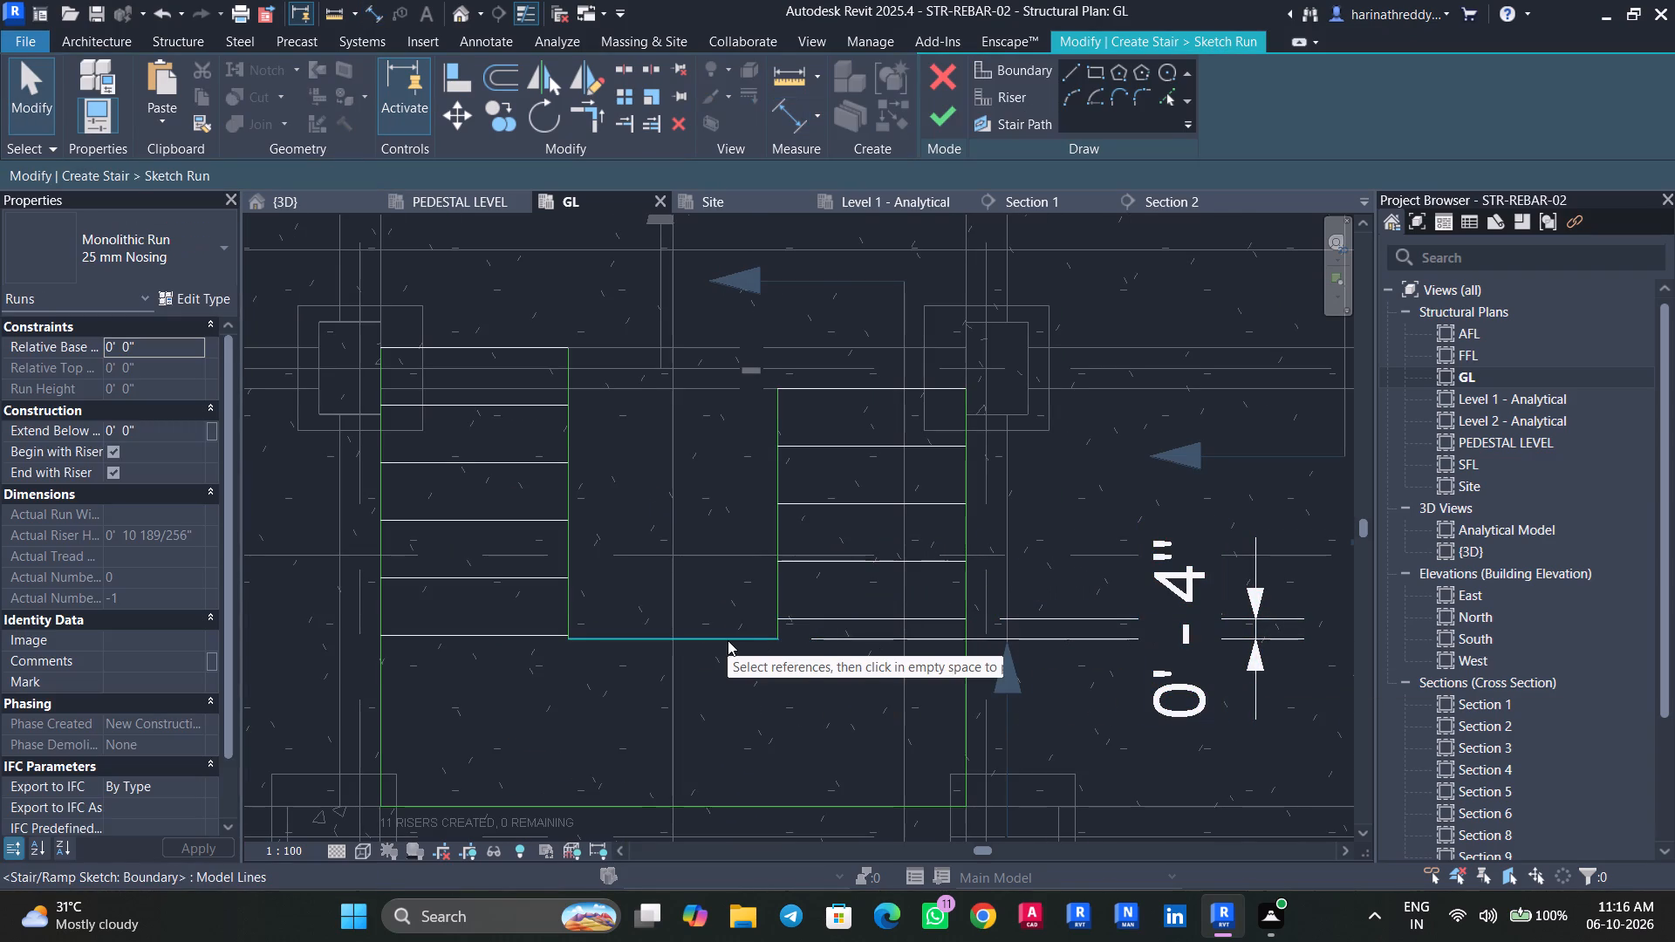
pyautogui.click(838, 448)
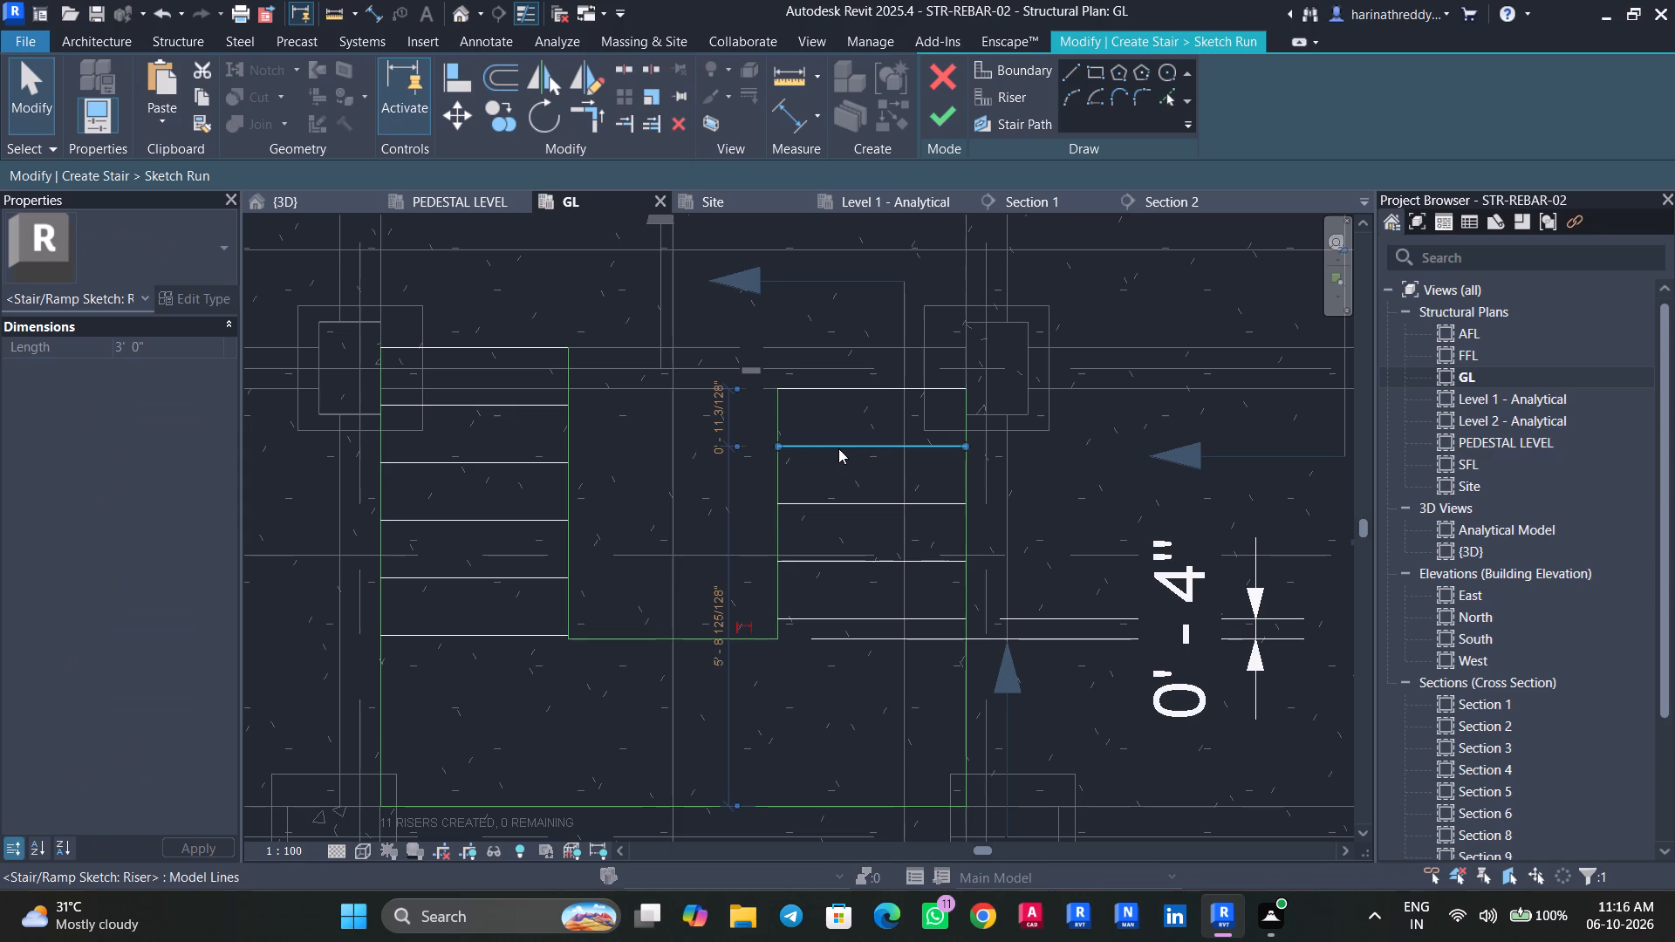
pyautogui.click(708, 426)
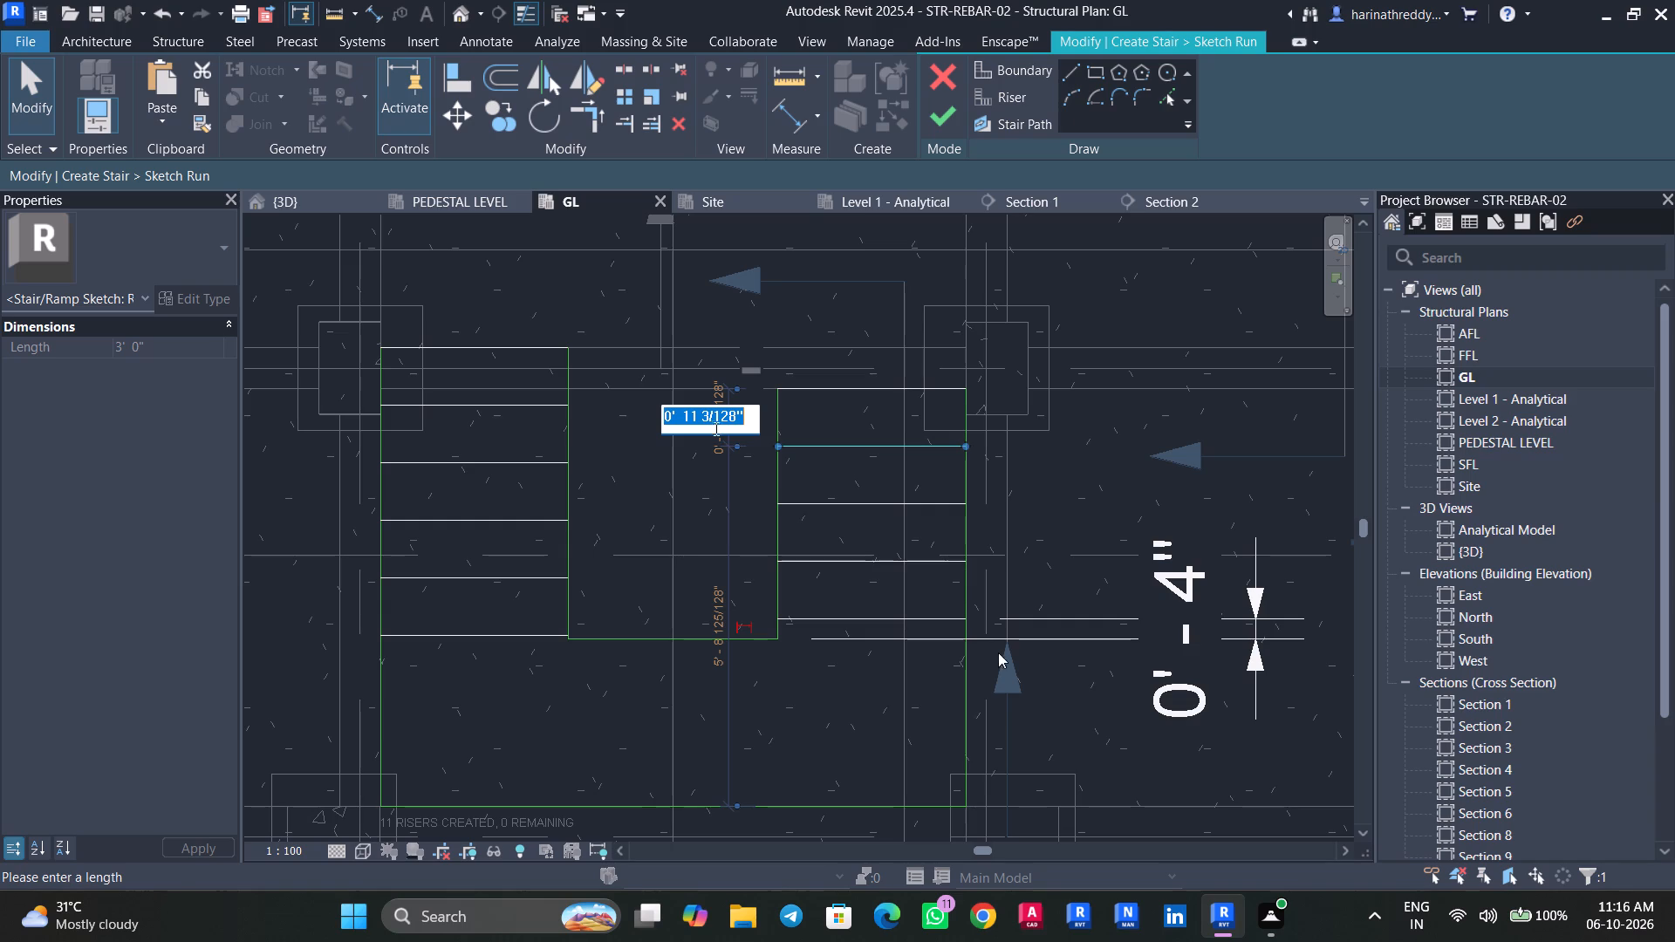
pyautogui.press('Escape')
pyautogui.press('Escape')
# Delete the gap dimension placed beside the right-hand flight.
pyautogui.click(1179, 646)
pyautogui.press('Delete')
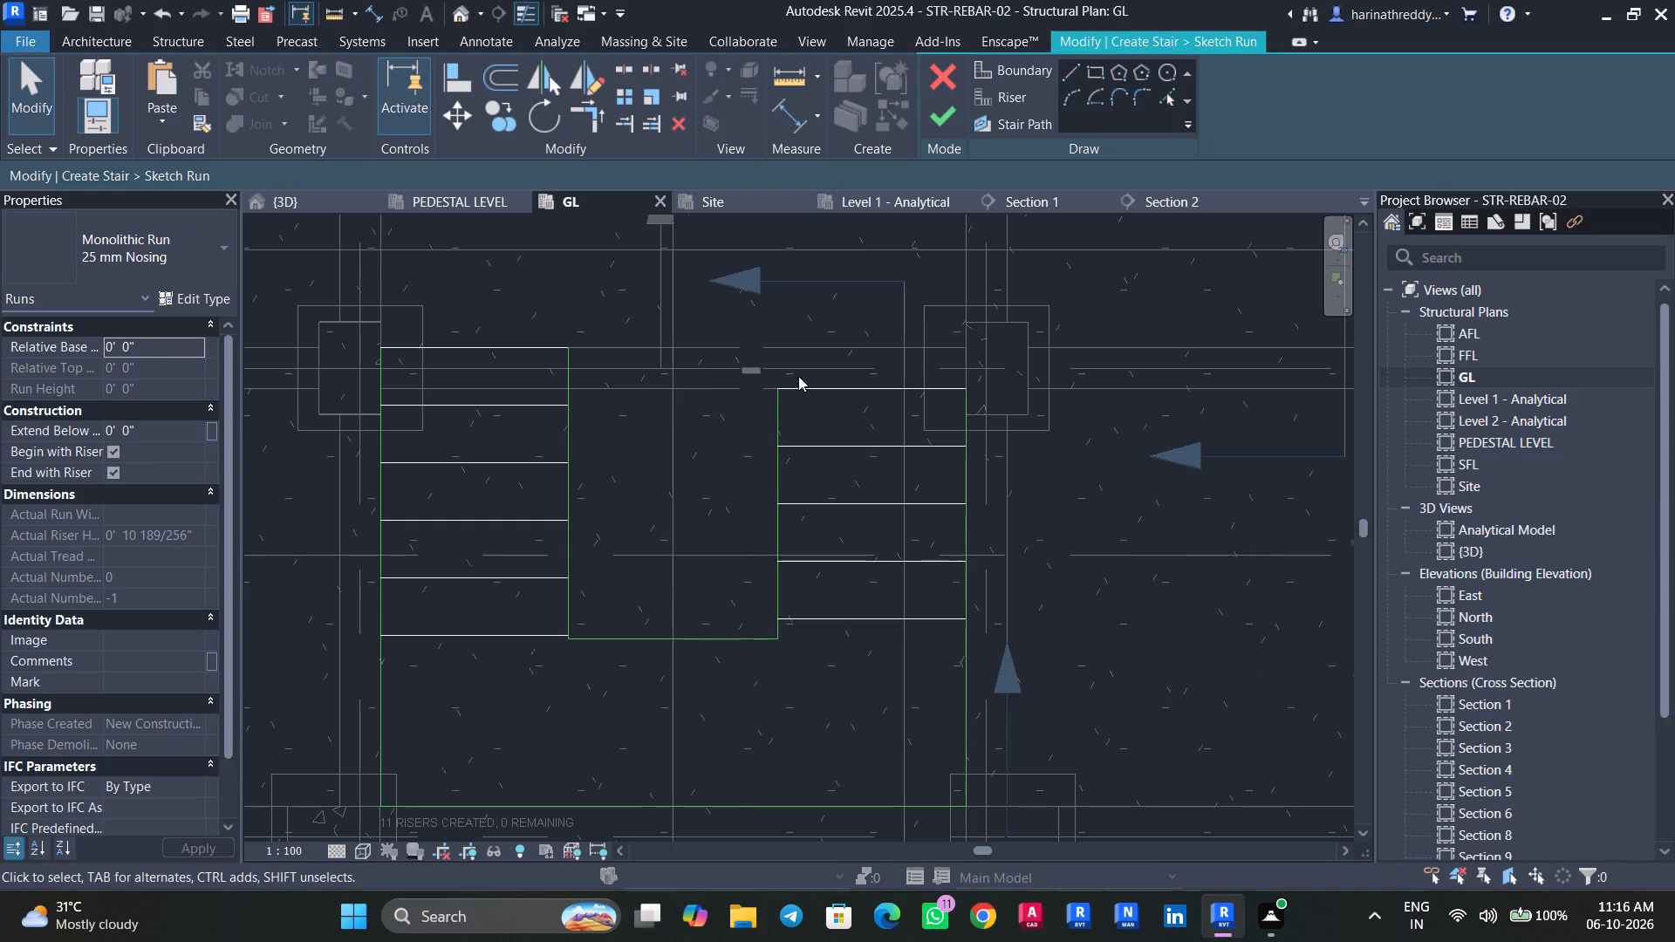
pyautogui.press('Escape')
# Extend the right-hand flight's inner and outer boundary lines upward to align with the end of the left-hand flight.
pyautogui.click(783, 405)
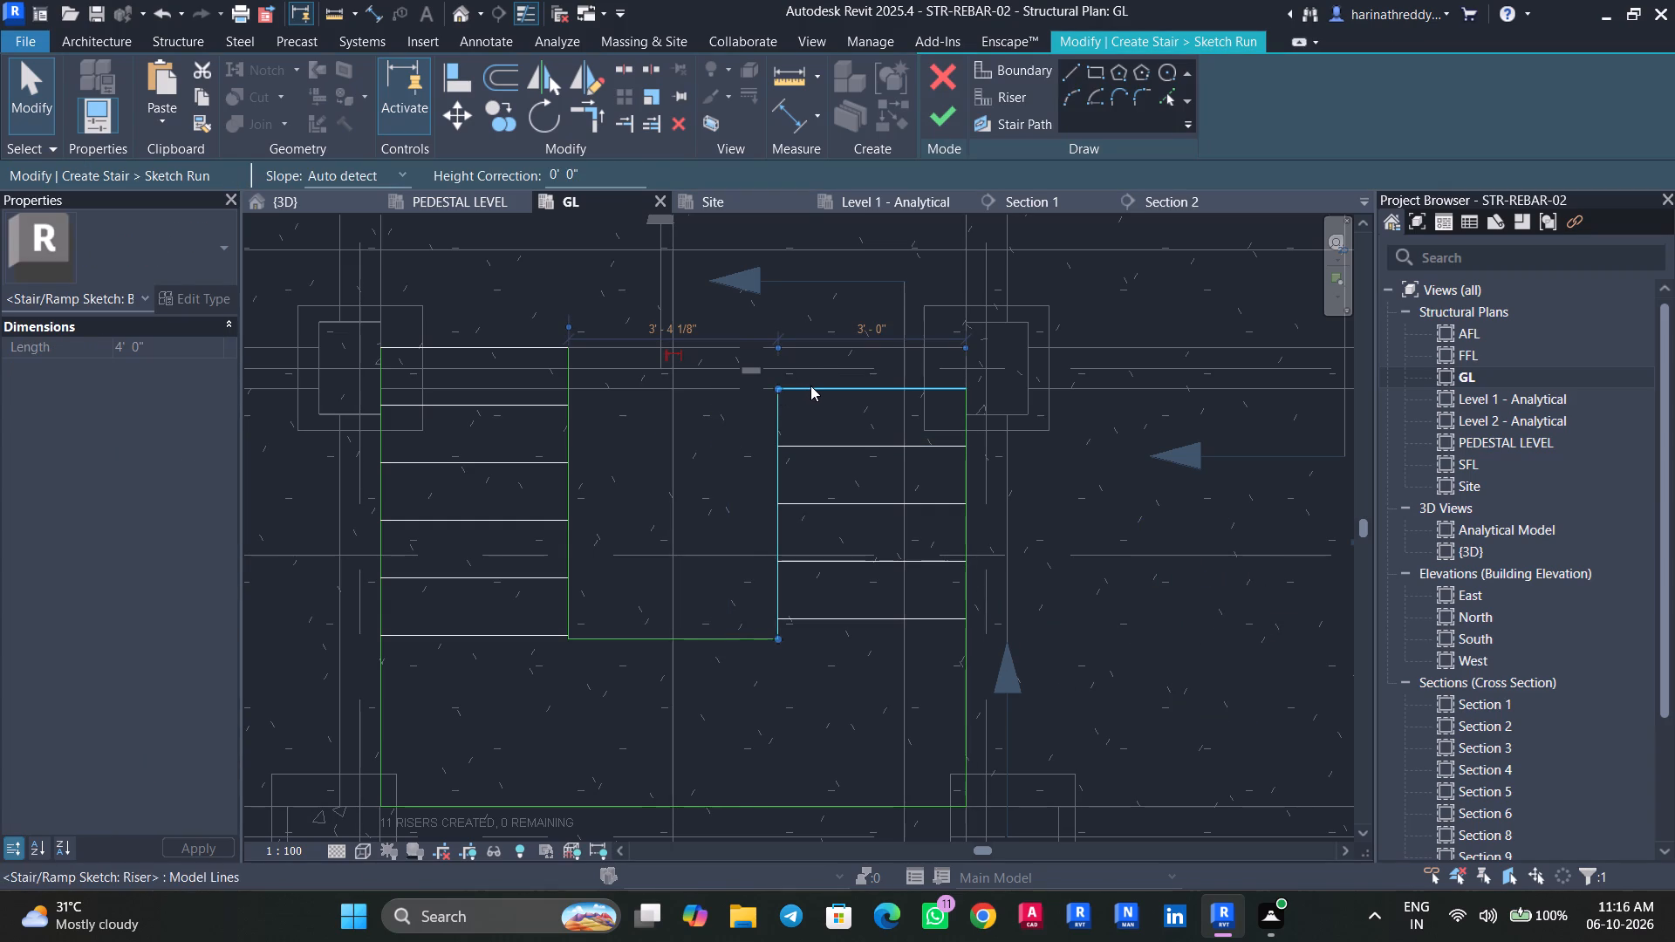
pyautogui.press('Escape')
pyautogui.press('Escape')
pyautogui.click(783, 403)
pyautogui.moveTo(775, 387); pyautogui.dragTo(776, 371)
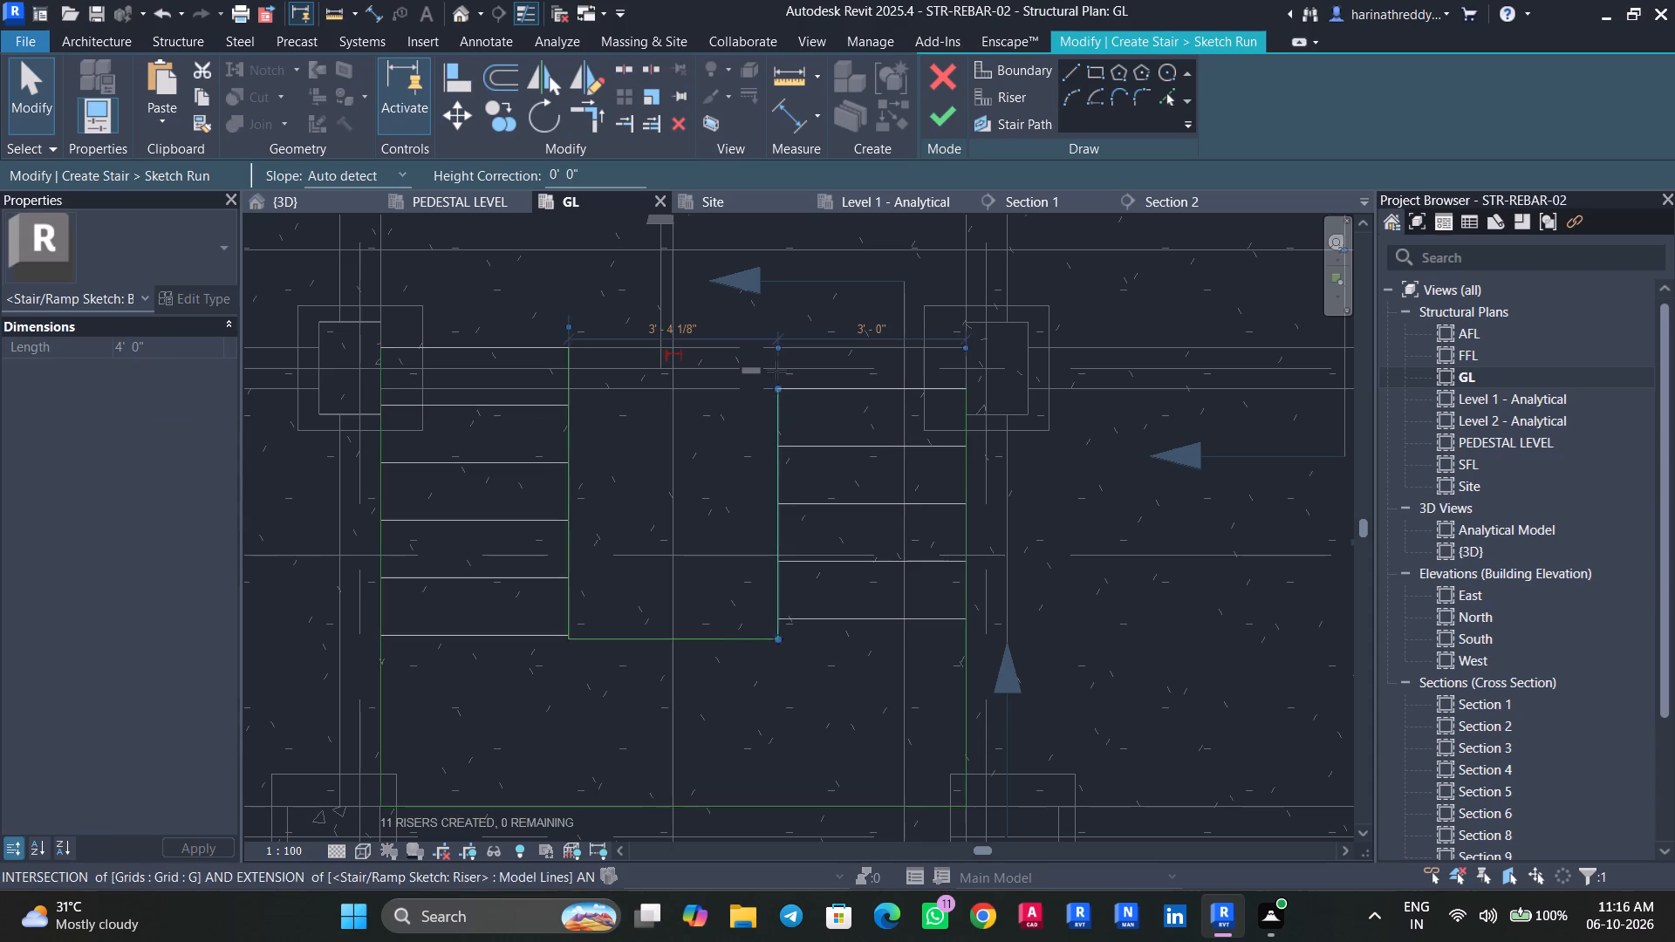
pyautogui.moveTo(776, 371); pyautogui.dragTo(775, 349)
pyautogui.press('Escape')
pyautogui.click(966, 415)
pyautogui.moveTo(967, 383); pyautogui.dragTo(967, 345)
pyautogui.press('Escape')
pyautogui.press('Escape')
# Replace the right-hand flight's five risers with a mirrored copy of the left-hand flight's six risers about the central grid line.
pyautogui.moveTo(875, 312); pyautogui.dragTo(851, 644)
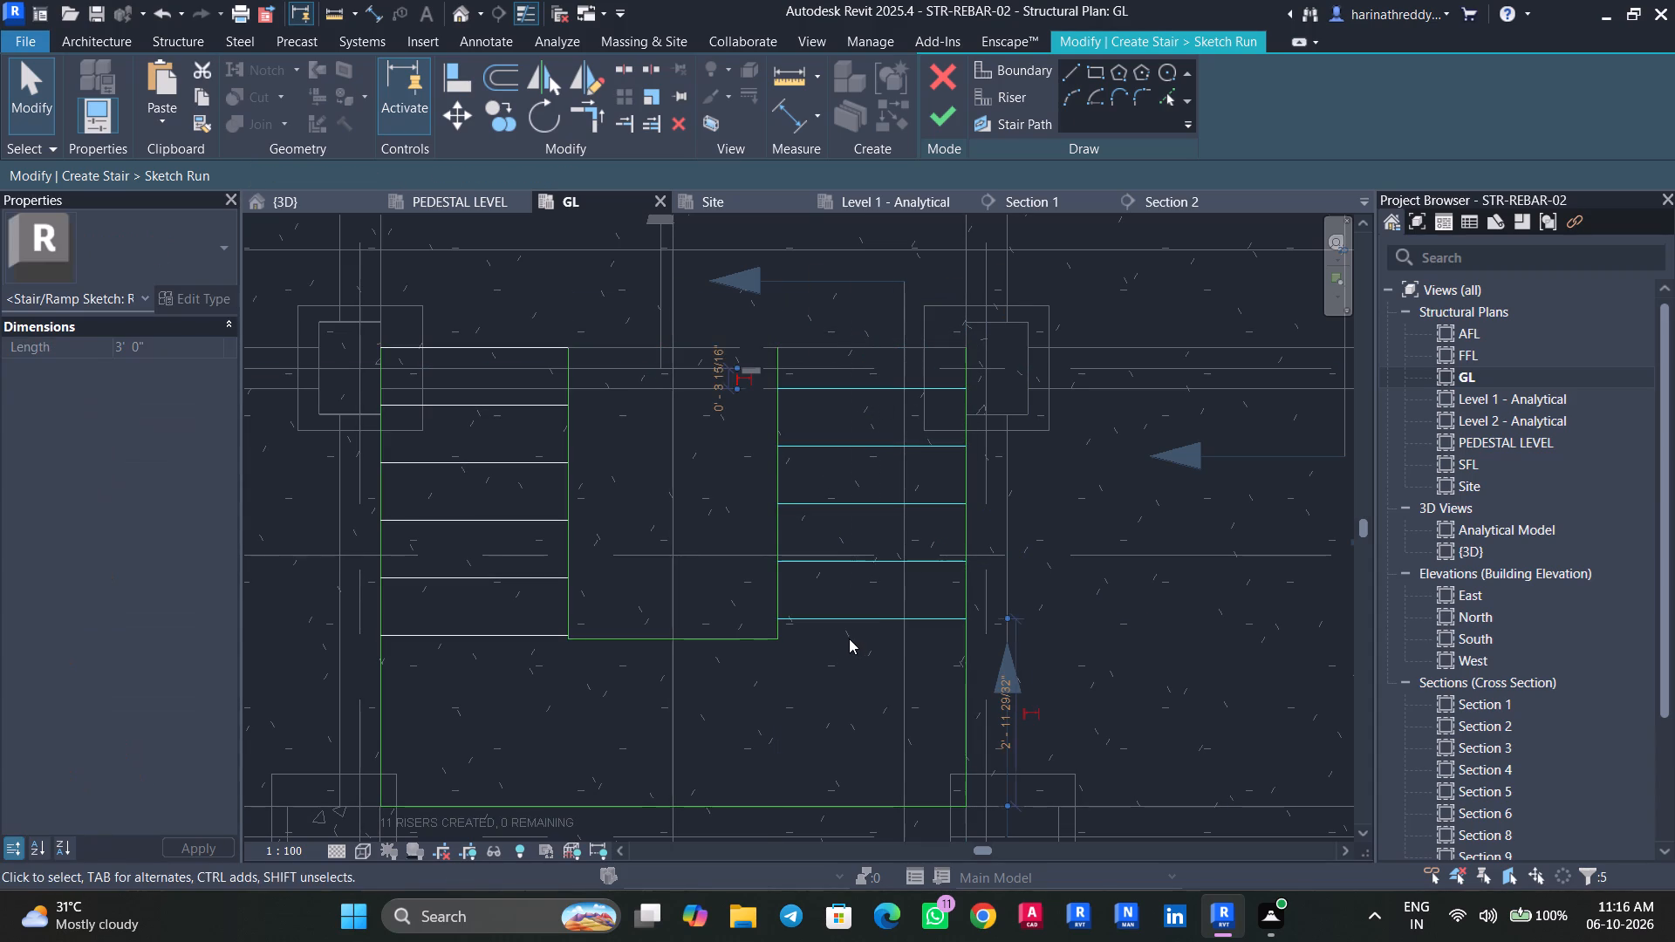
pyautogui.press('Delete')
pyautogui.moveTo(502, 308); pyautogui.dragTo(482, 686)
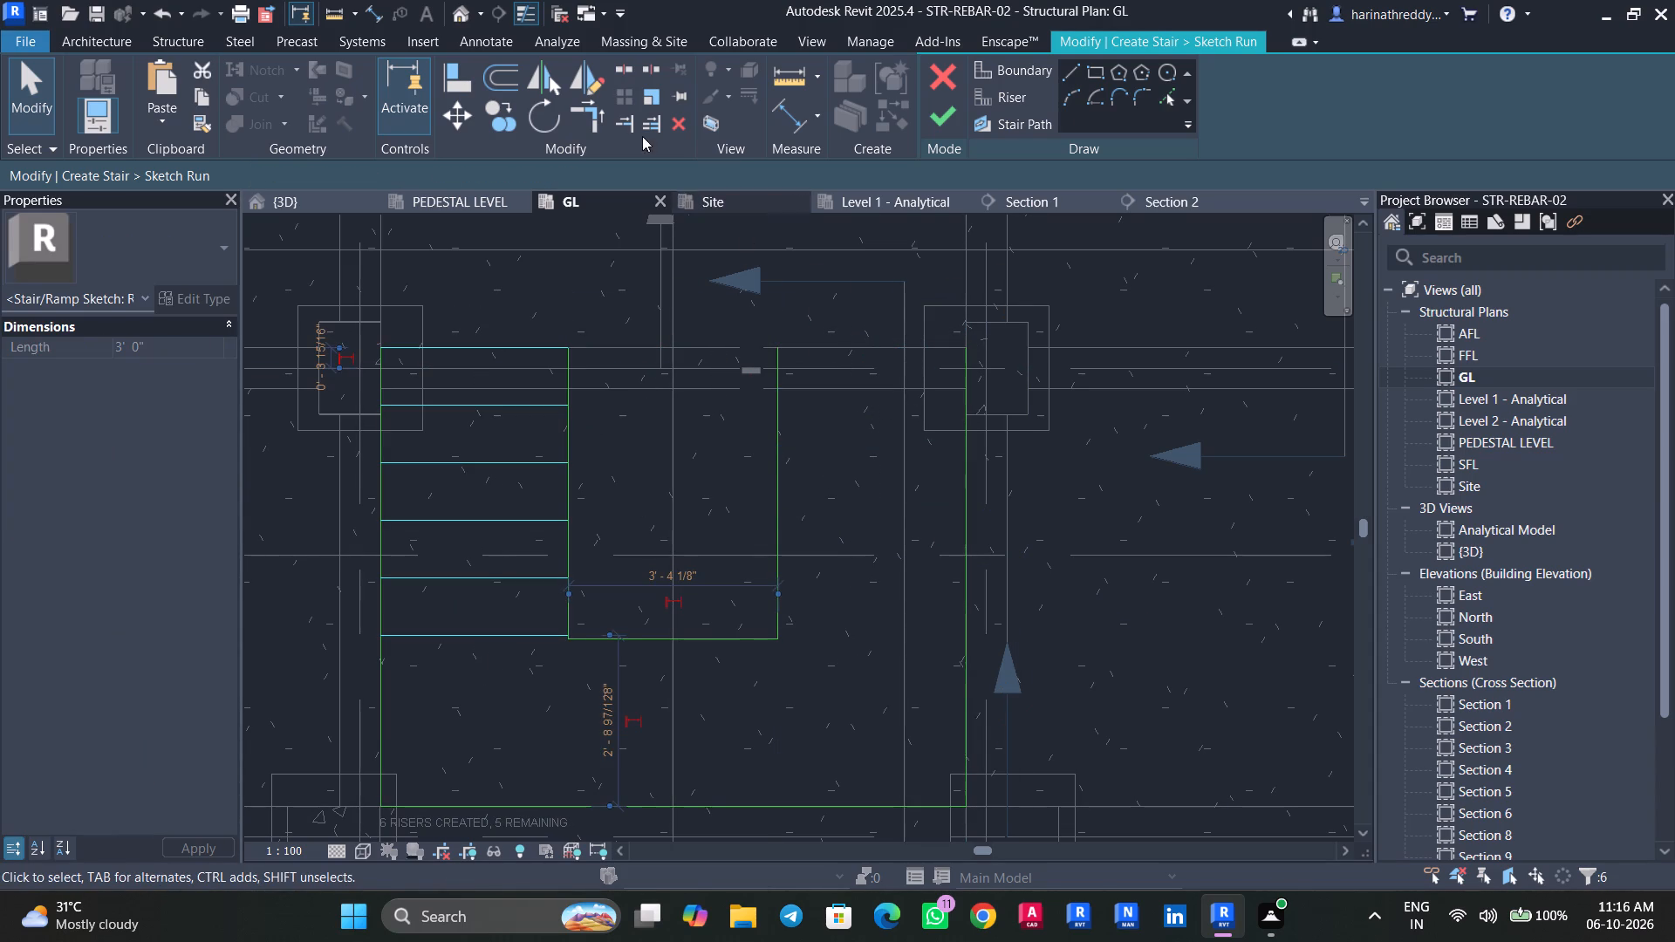
pyautogui.click(556, 85)
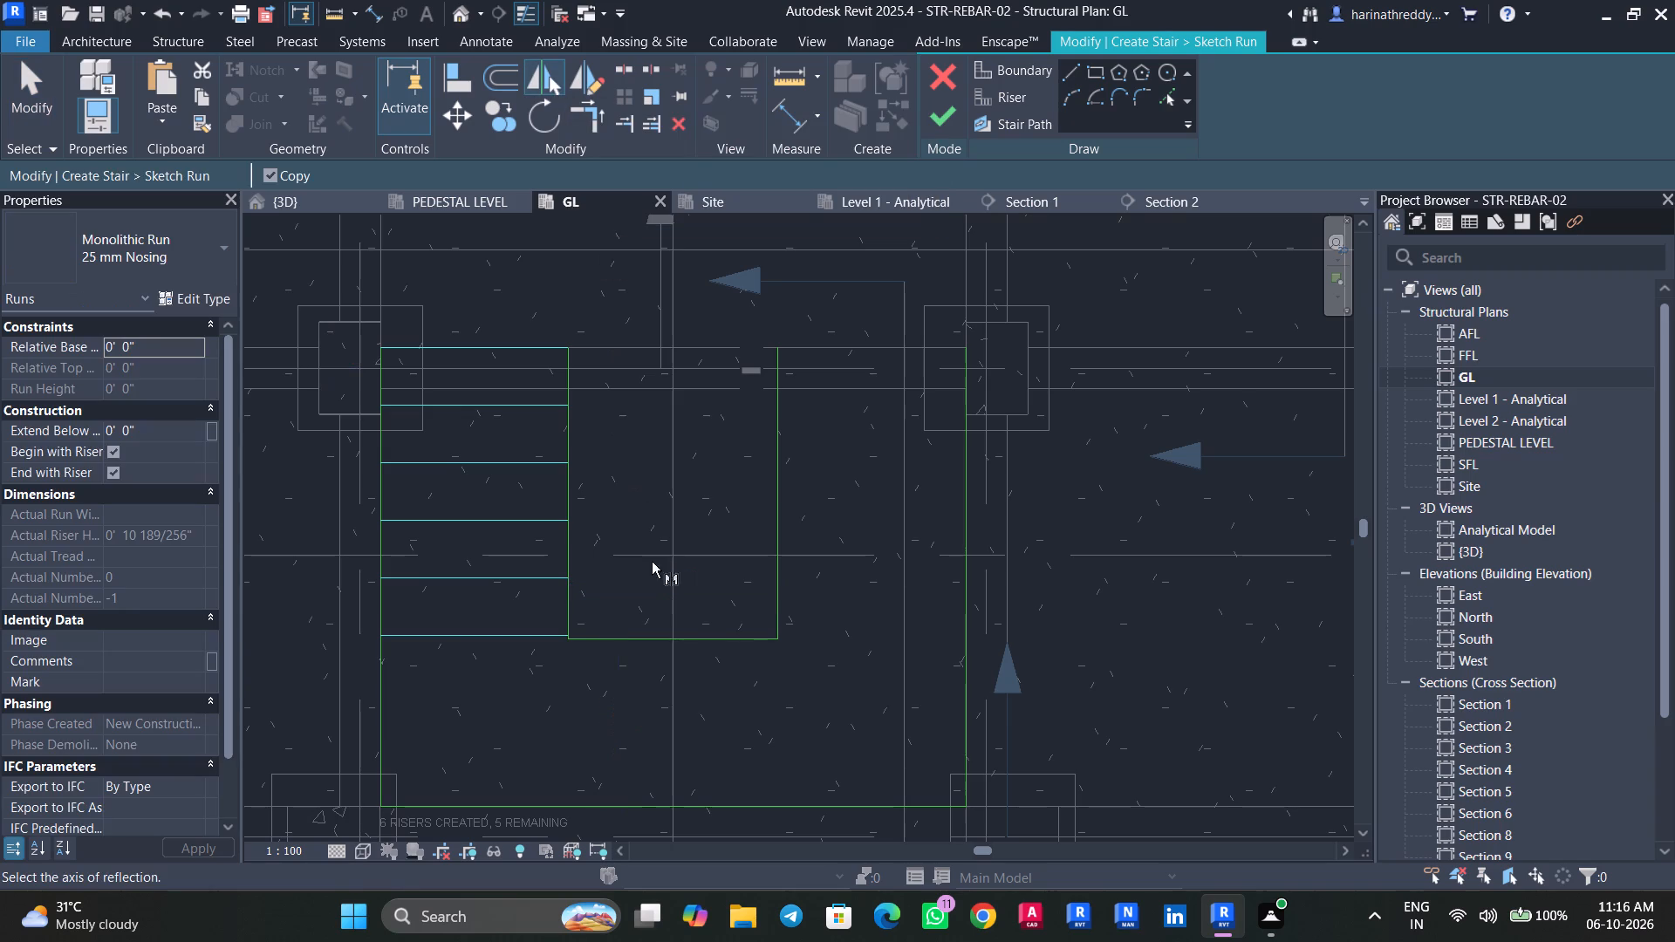
pyautogui.click(671, 670)
pyautogui.press('Escape')
pyautogui.press('Escape')
pyautogui.press('Escape')
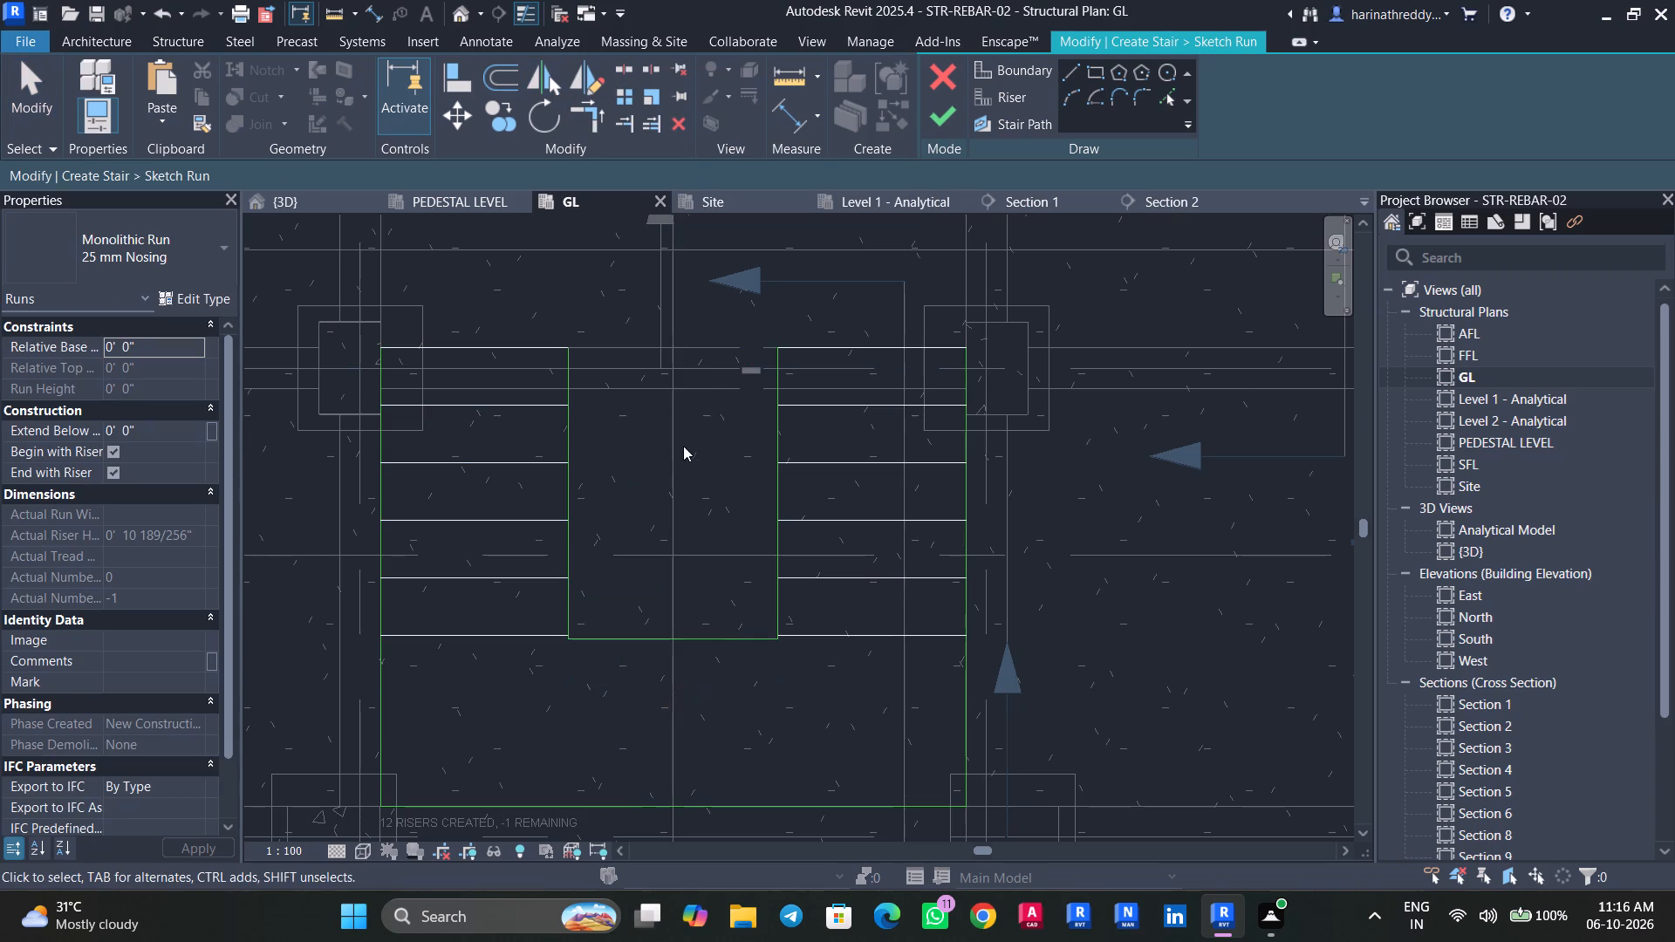
# Draw the stair path from the right-hand end riser, across the landing to the left-hand end riser, and finish the run sketch.
pyautogui.click(1020, 118)
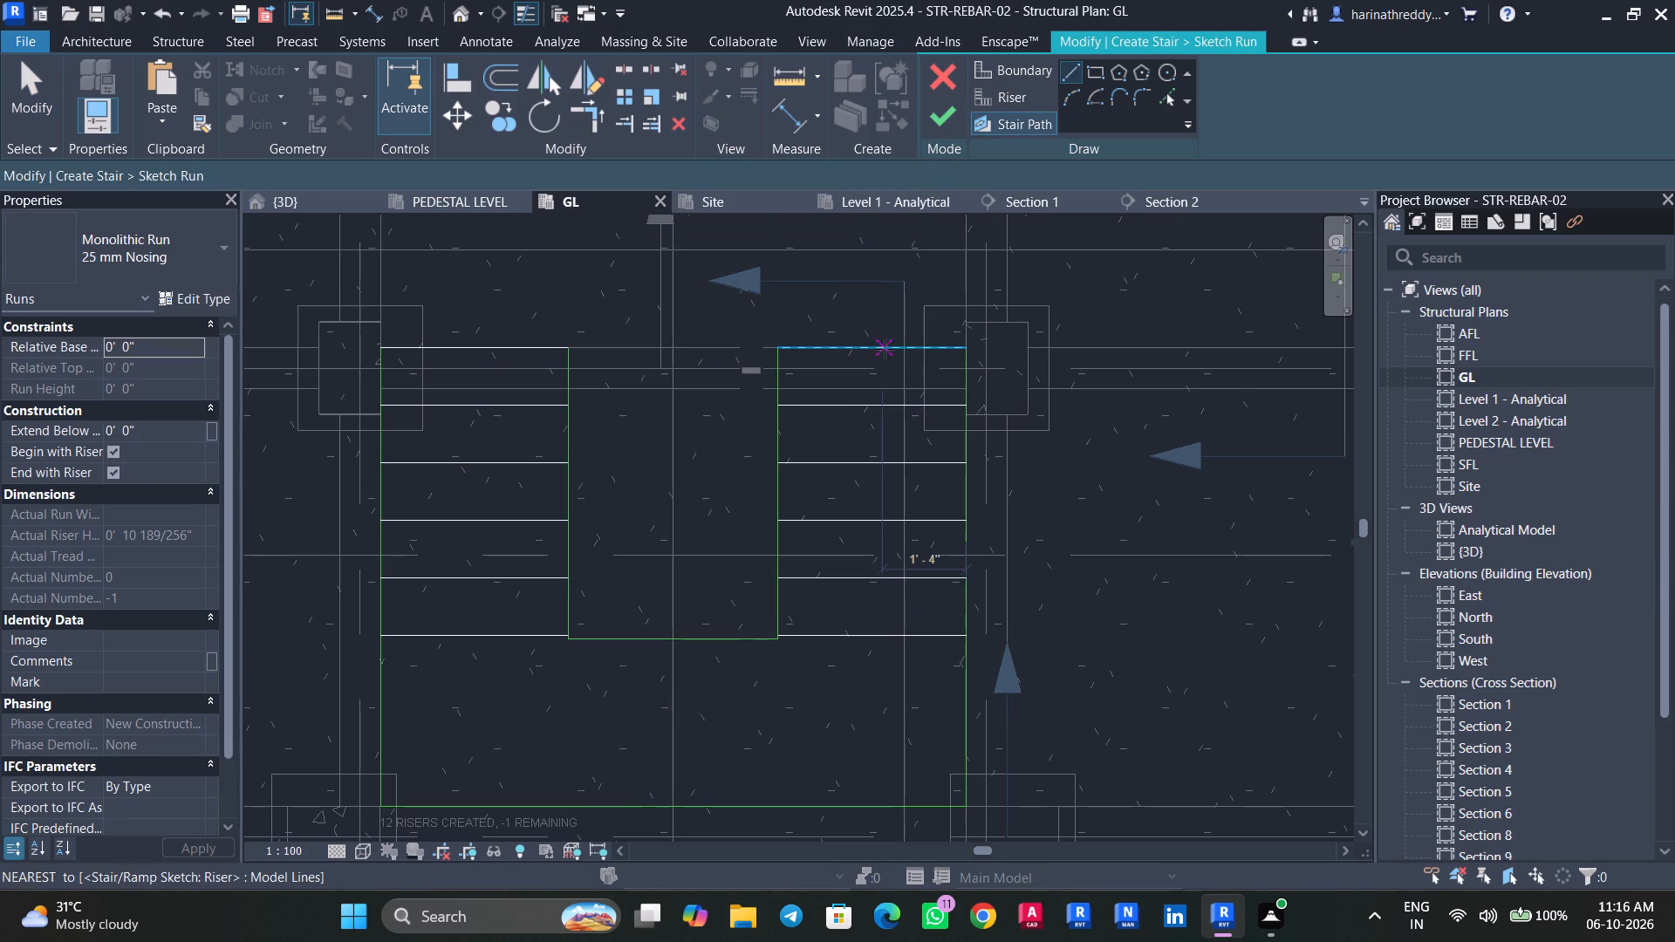
pyautogui.click(884, 346)
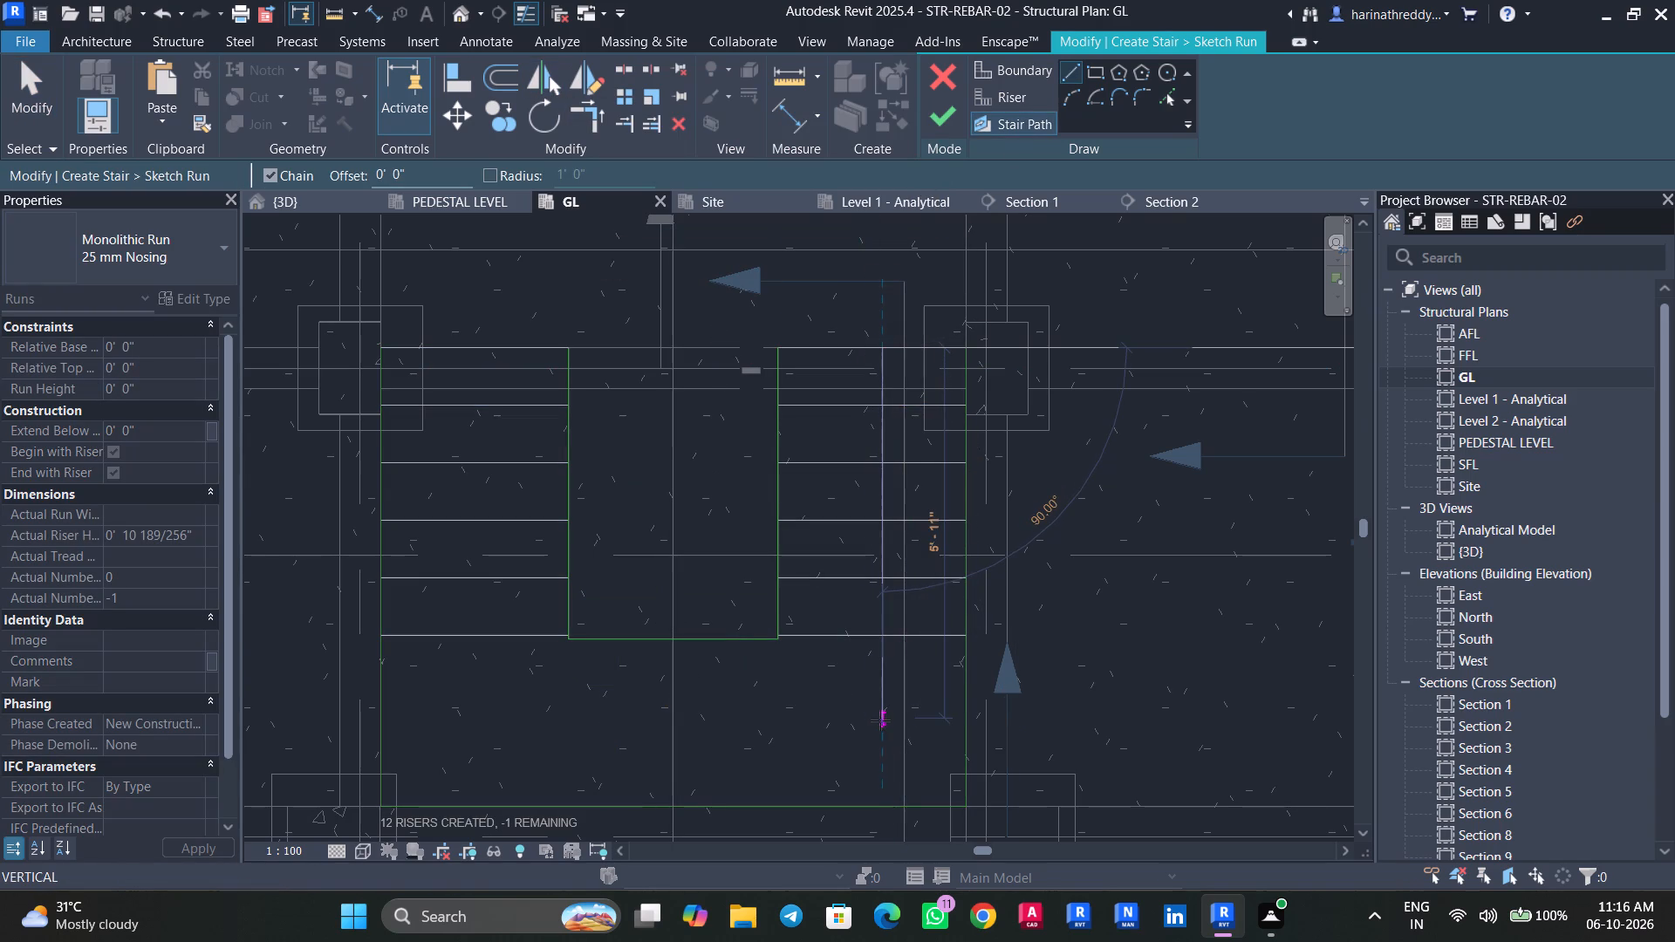
pyautogui.click(882, 727)
pyautogui.click(476, 731)
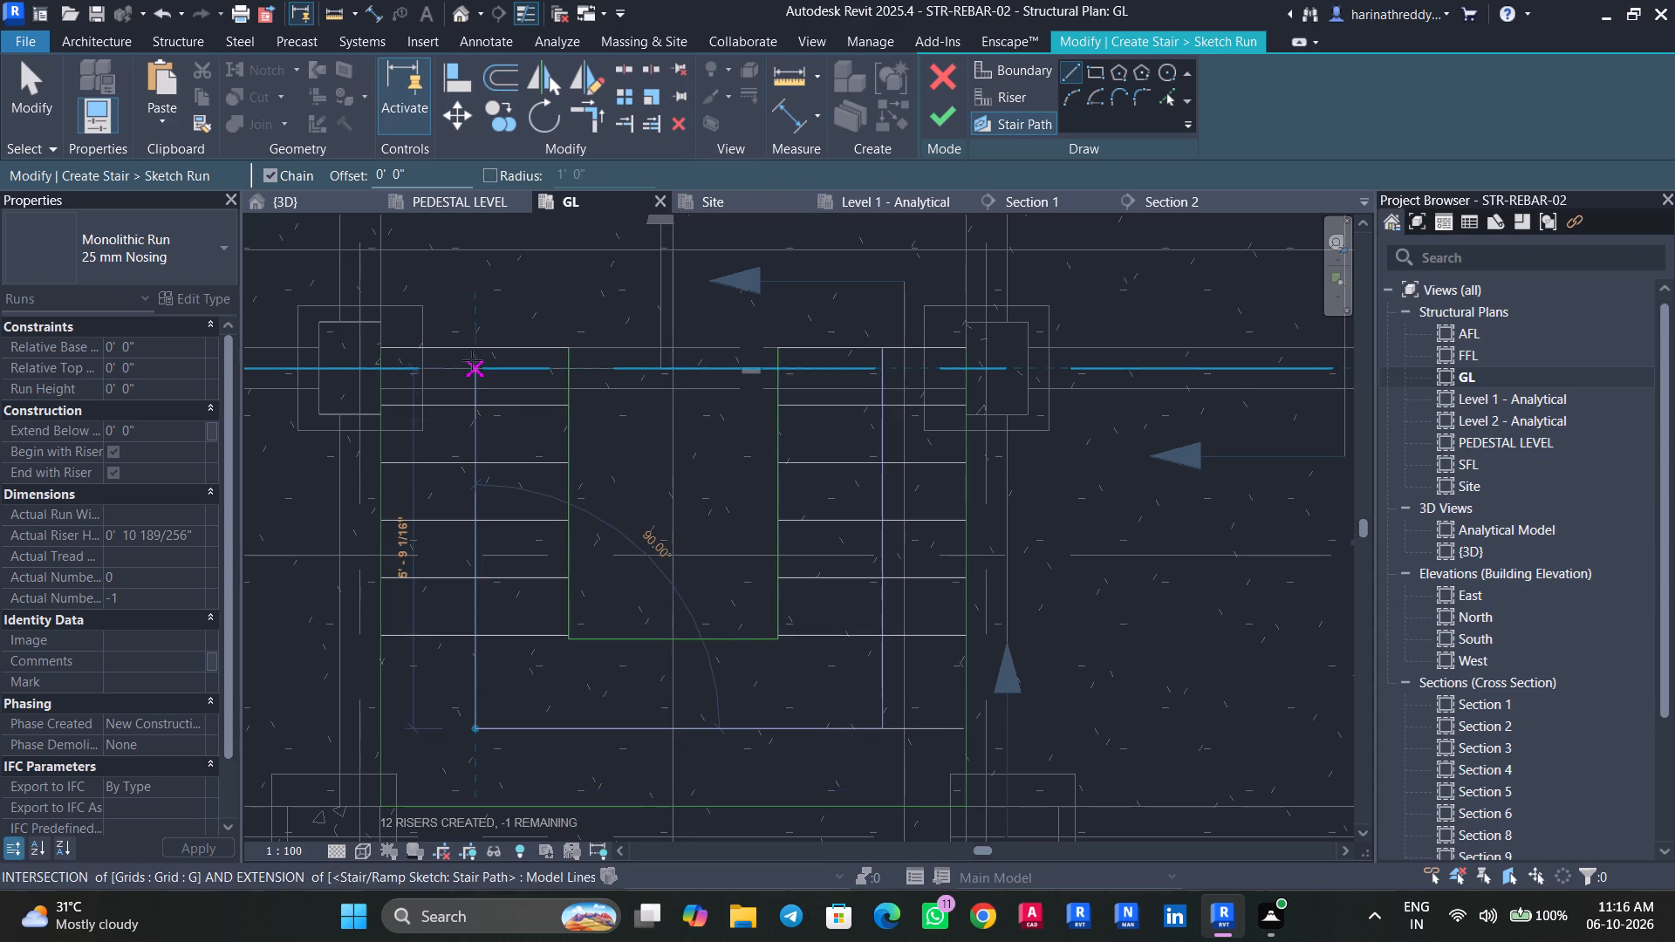
pyautogui.click(474, 347)
pyautogui.press('Escape')
pyautogui.press('Escape')
pyautogui.press('Escape')
pyautogui.click(932, 128)
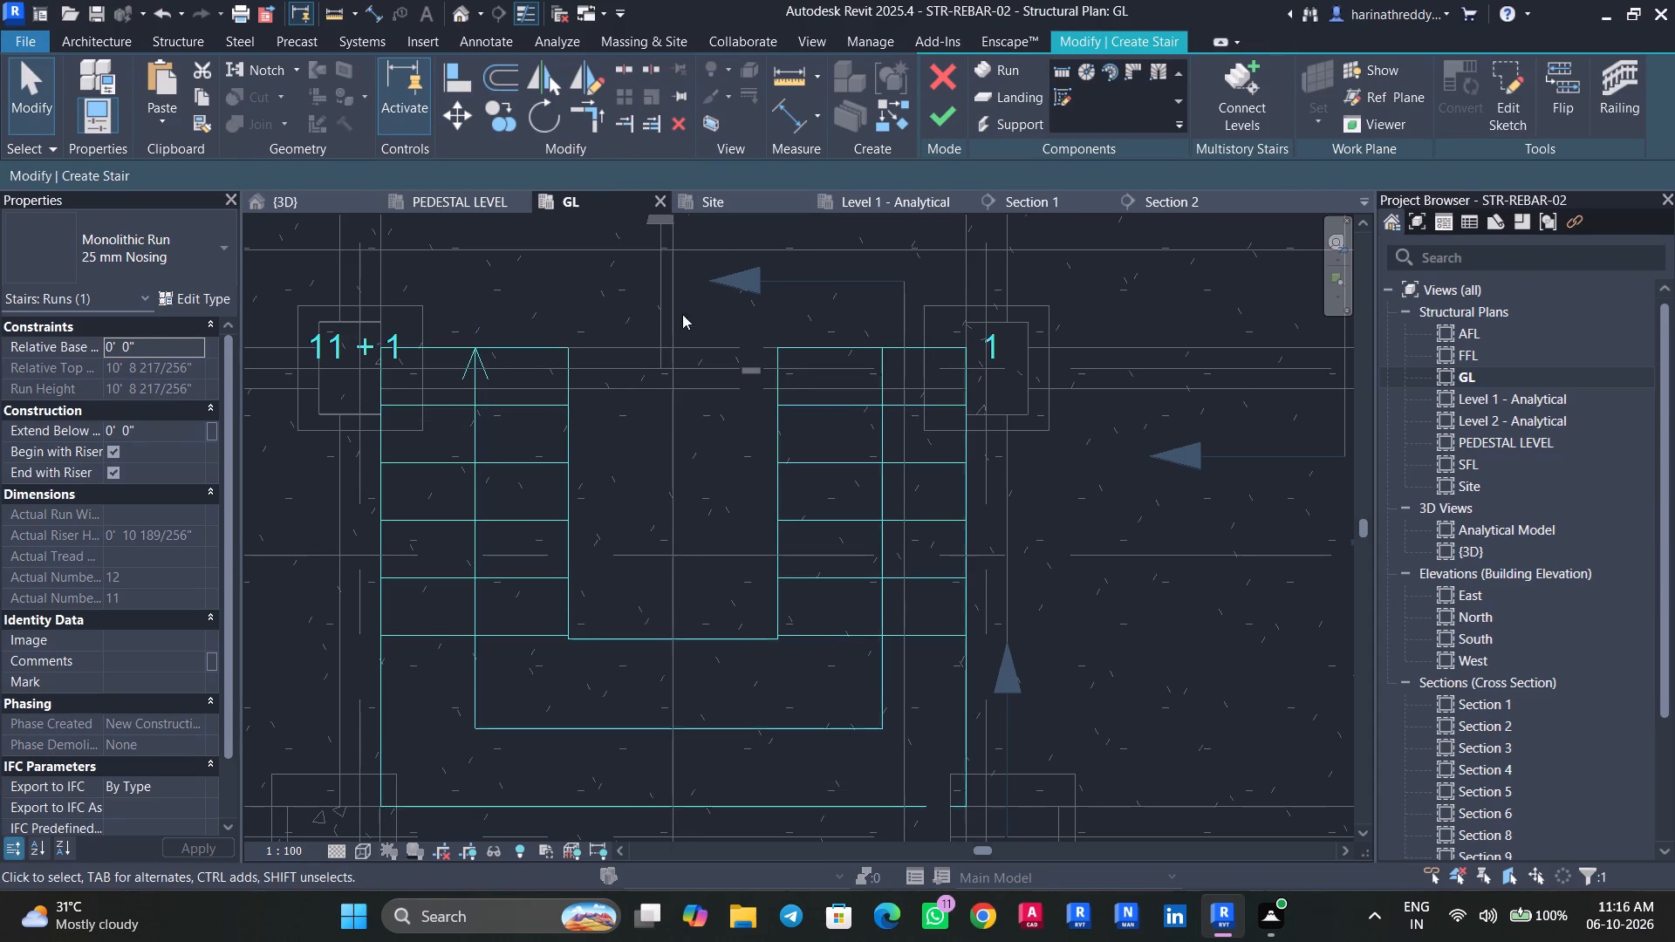
# Flip the stair's up direction and finish the stair edit from the 3D view.
pyautogui.click(1548, 101)
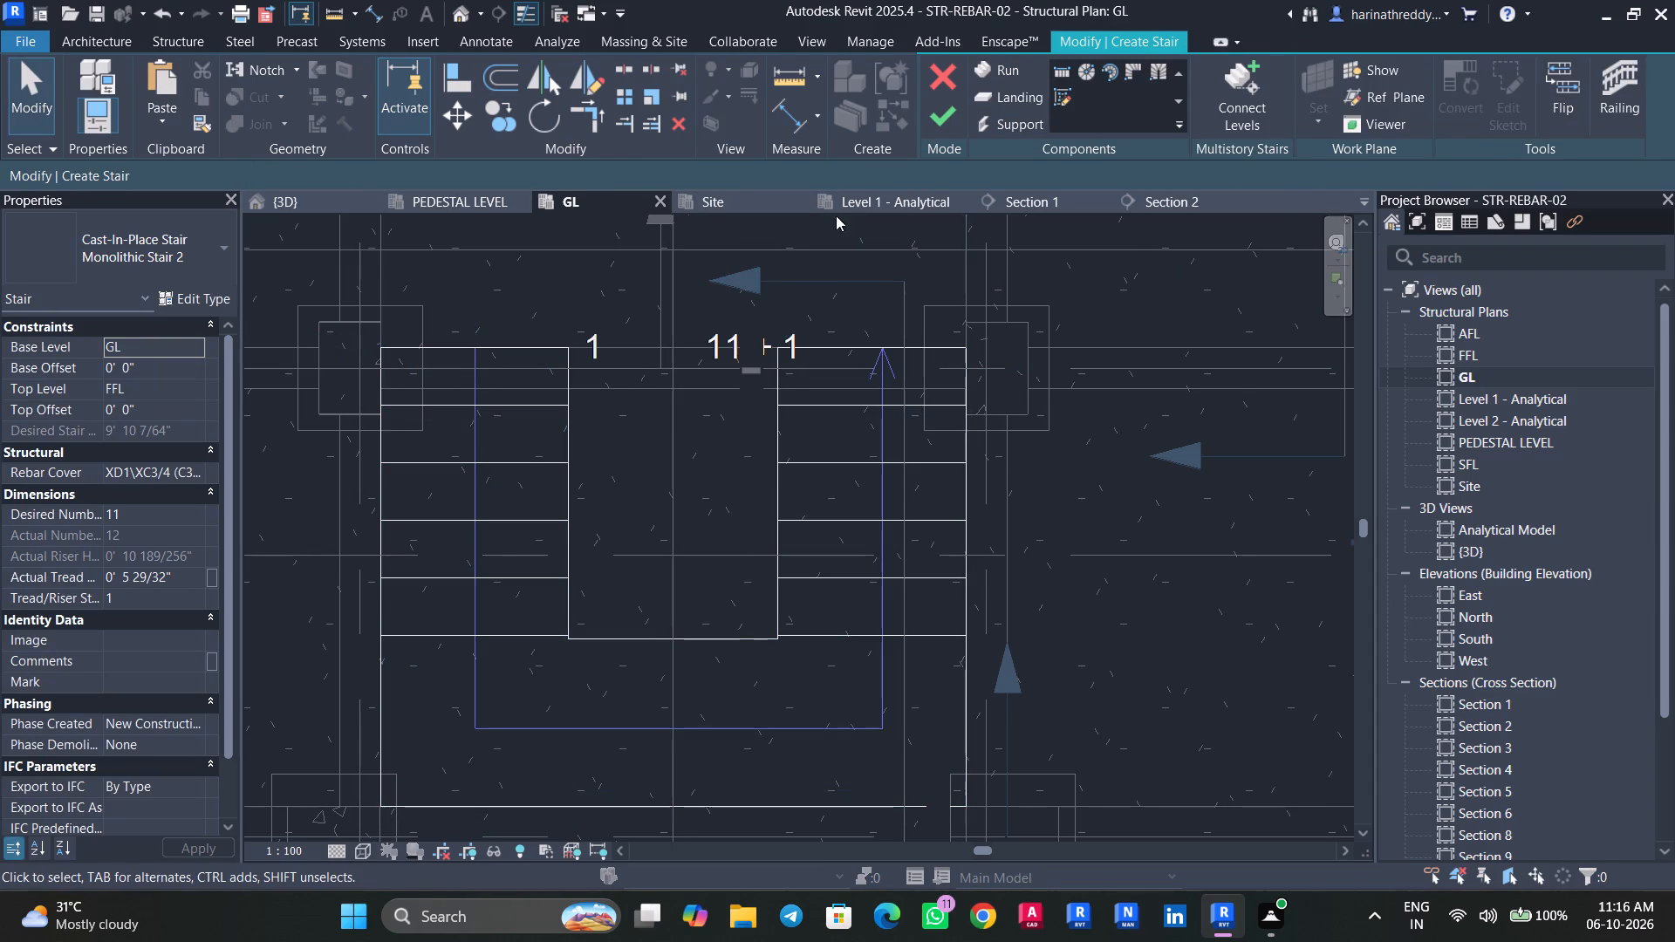
pyautogui.click(466, 19)
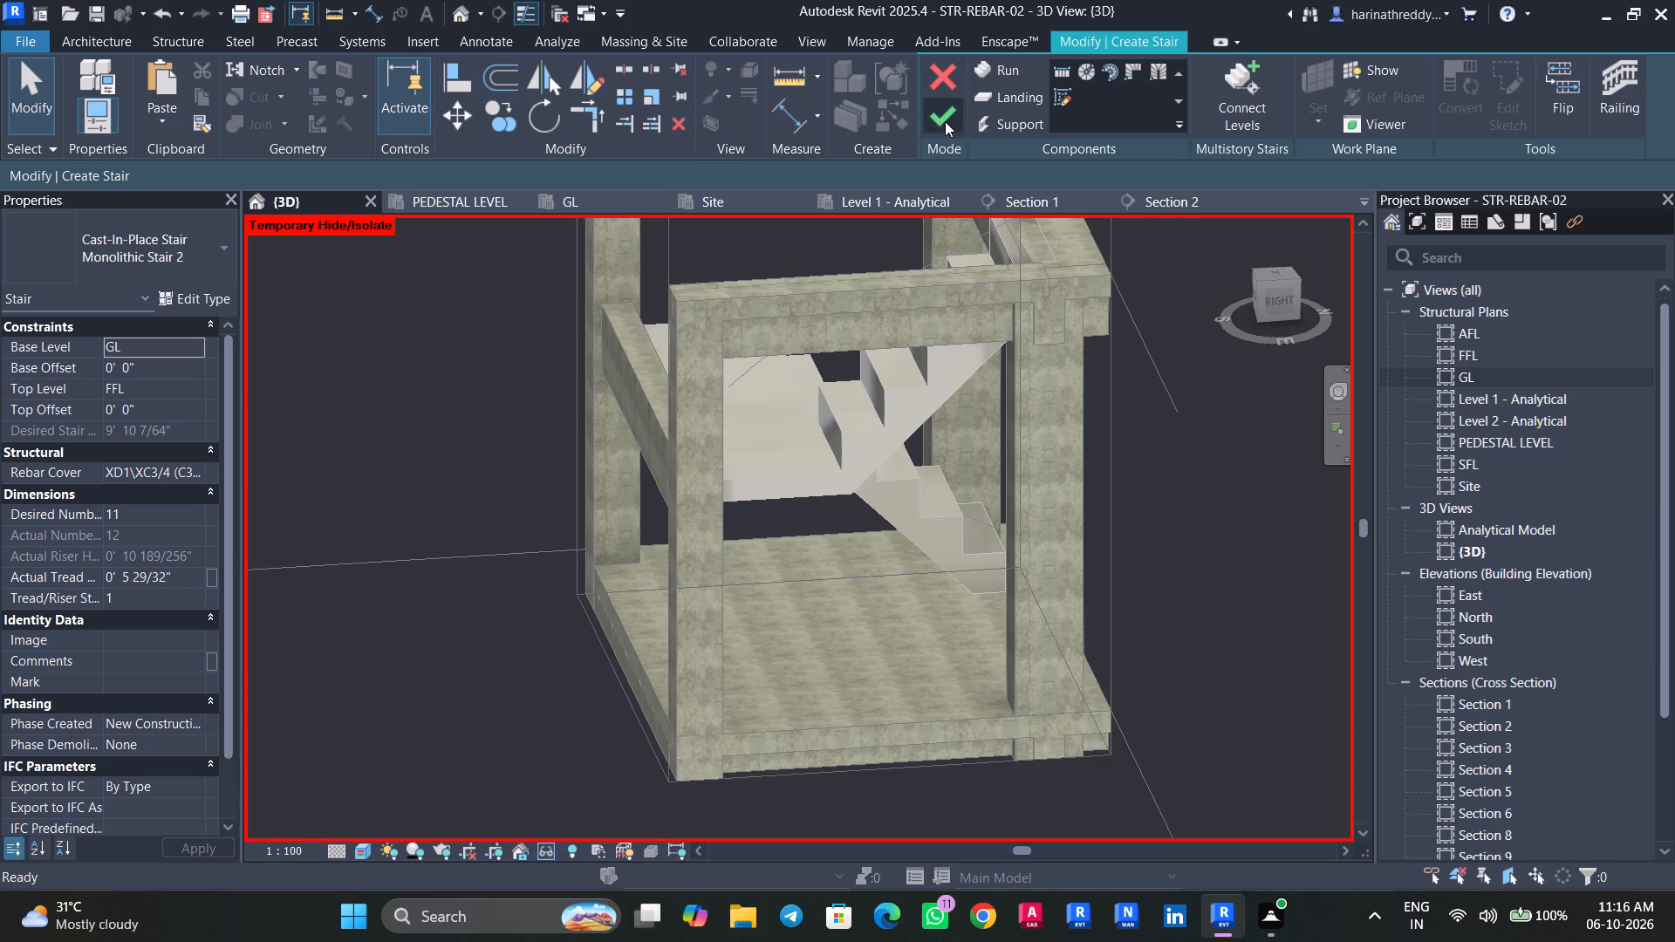
pyautogui.click(945, 121)
# Delete the inner and outer railings from the rebuilt stair in the 3D view.
pyautogui.keyDown('shift'); pyautogui.moveTo(822, 615); pyautogui.dragTo(1010, 599, button='middle'); pyautogui.keyUp('shift')
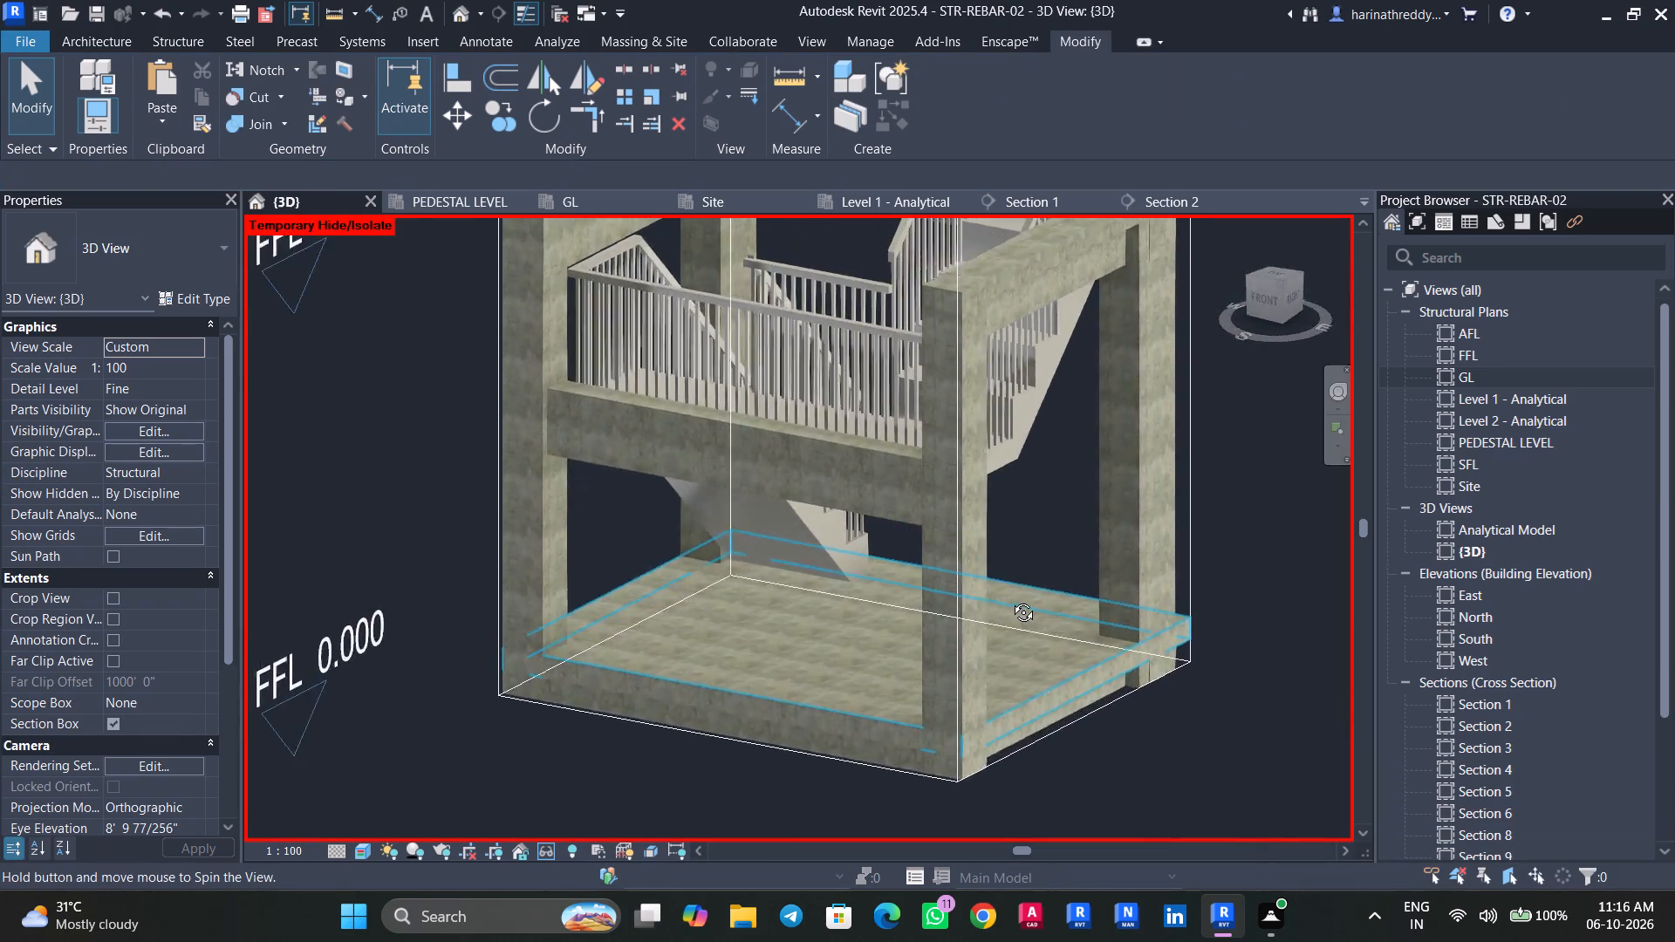
pyautogui.keyDown('shift'); pyautogui.moveTo(1010, 599); pyautogui.dragTo(1384, 686, button='middle'); pyautogui.keyUp('shift')
pyautogui.keyDown('shift'); pyautogui.moveTo(984, 695); pyautogui.dragTo(1329, 673, button='middle'); pyautogui.keyUp('shift')
pyautogui.scroll(6, 991, 632)
pyautogui.keyDown('shift'); pyautogui.moveTo(1008, 680); pyautogui.dragTo(1203, 541, button='middle'); pyautogui.keyUp('shift')
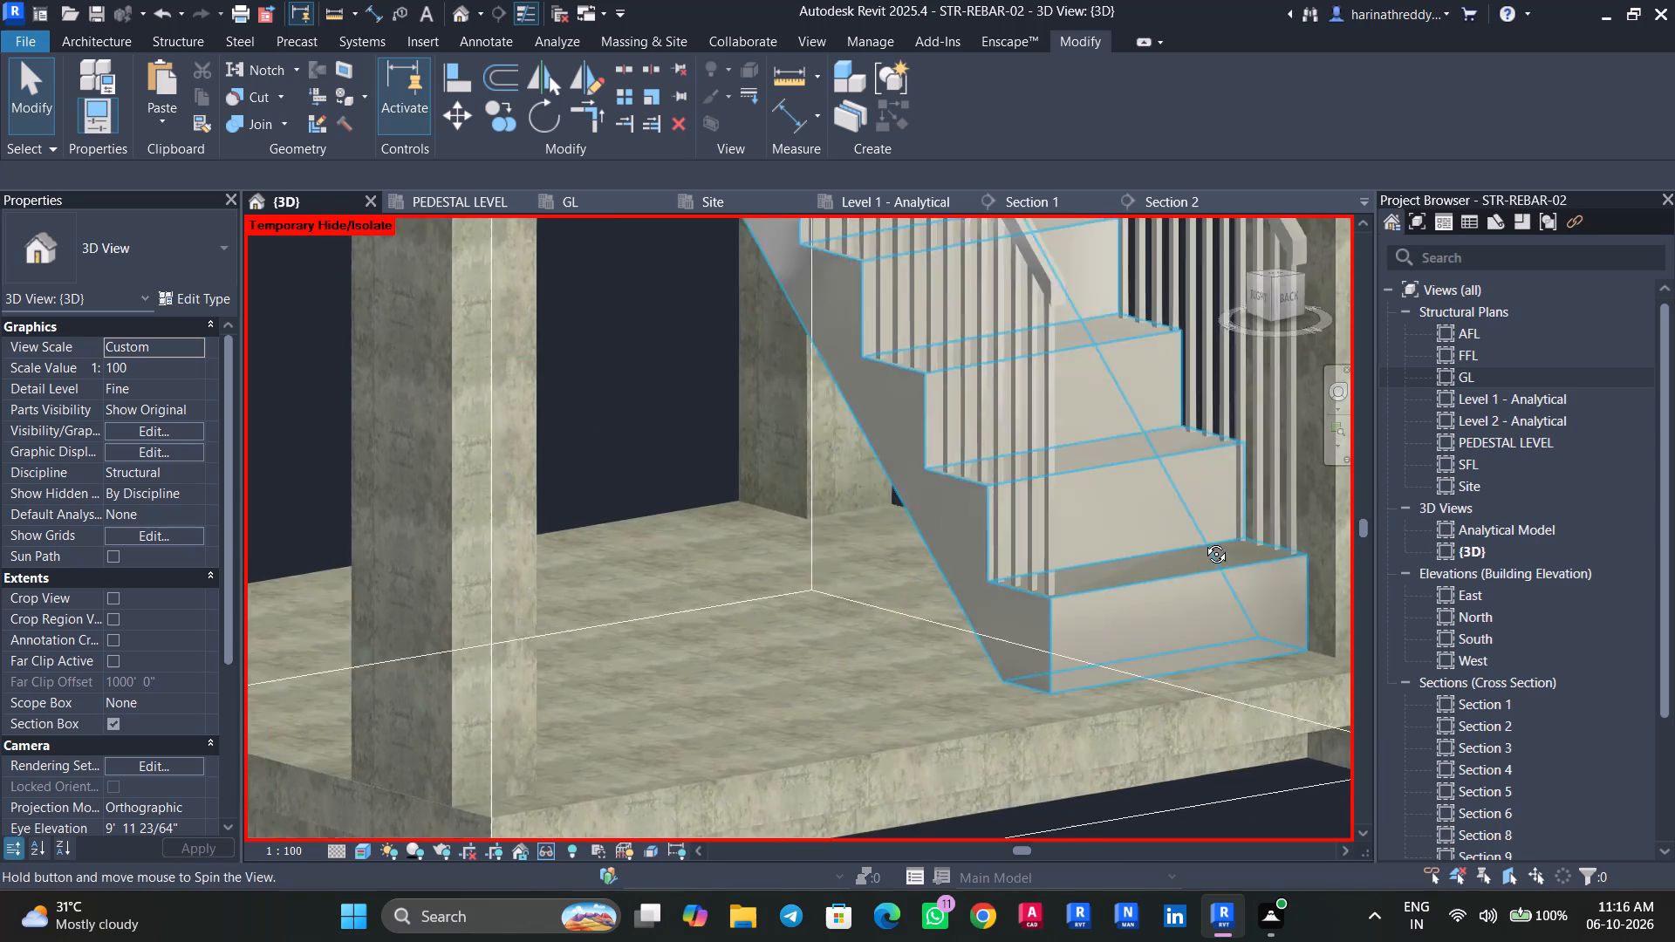
pyautogui.keyDown('shift'); pyautogui.moveTo(1203, 541); pyautogui.dragTo(1029, 594, button='middle'); pyautogui.keyUp('shift')
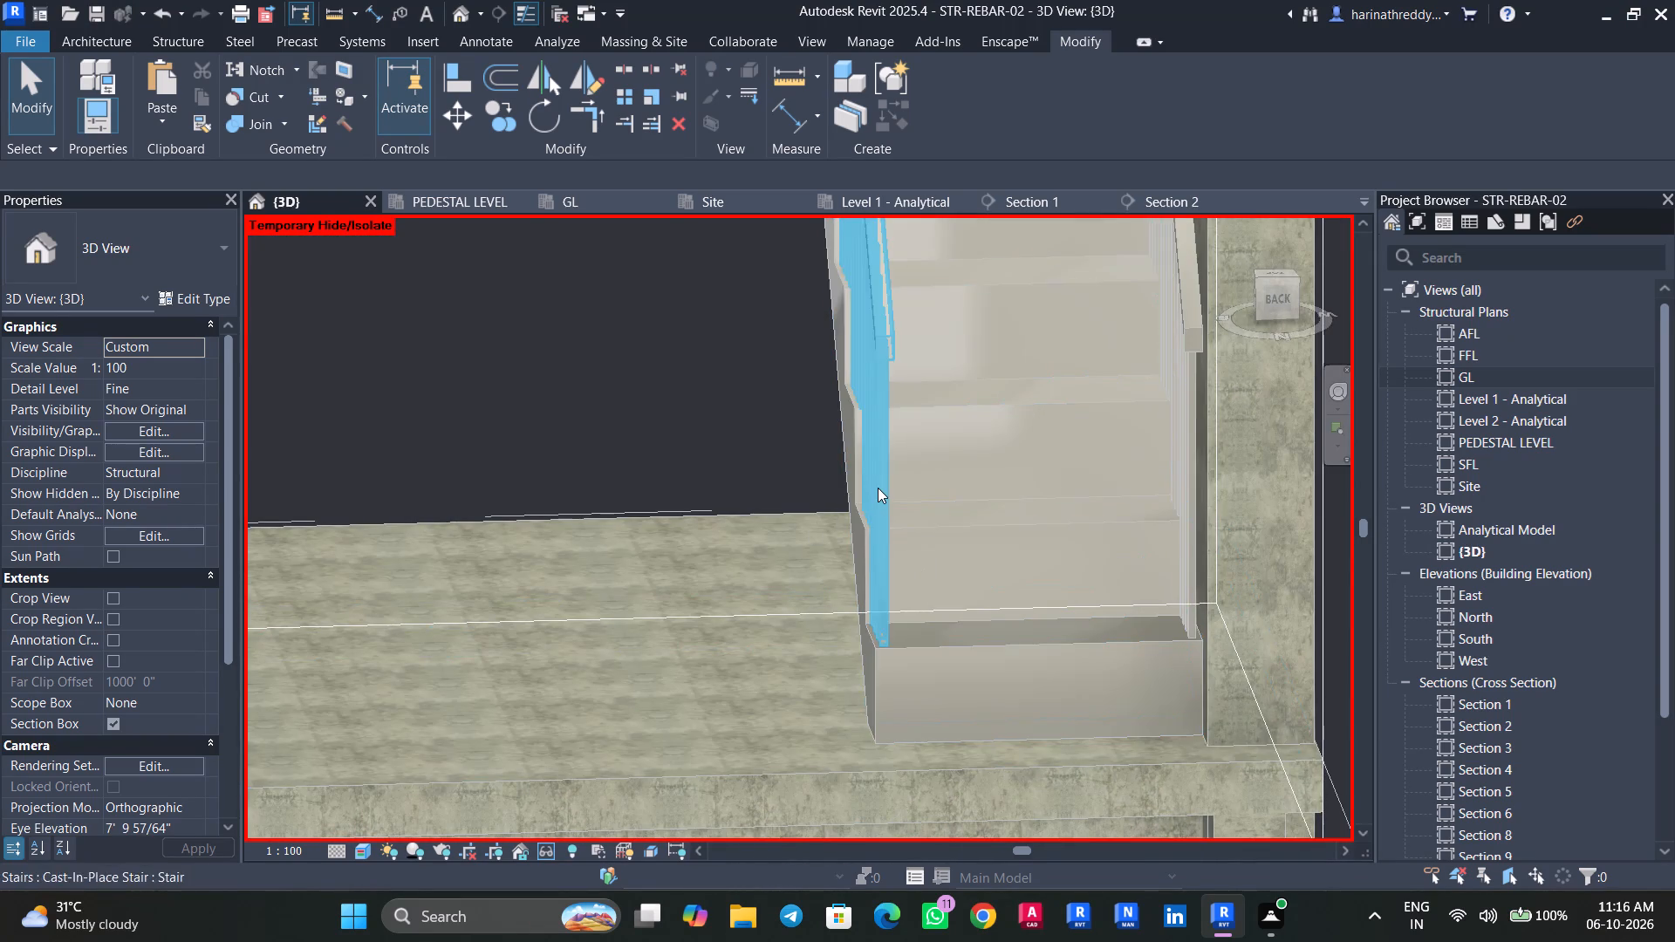
pyautogui.click(878, 488)
pyautogui.scroll(-5, 878, 488)
pyautogui.scroll(1, 878, 487)
pyautogui.moveTo(878, 503); pyautogui.dragTo(843, 727, button='middle')
pyautogui.press('Delete')
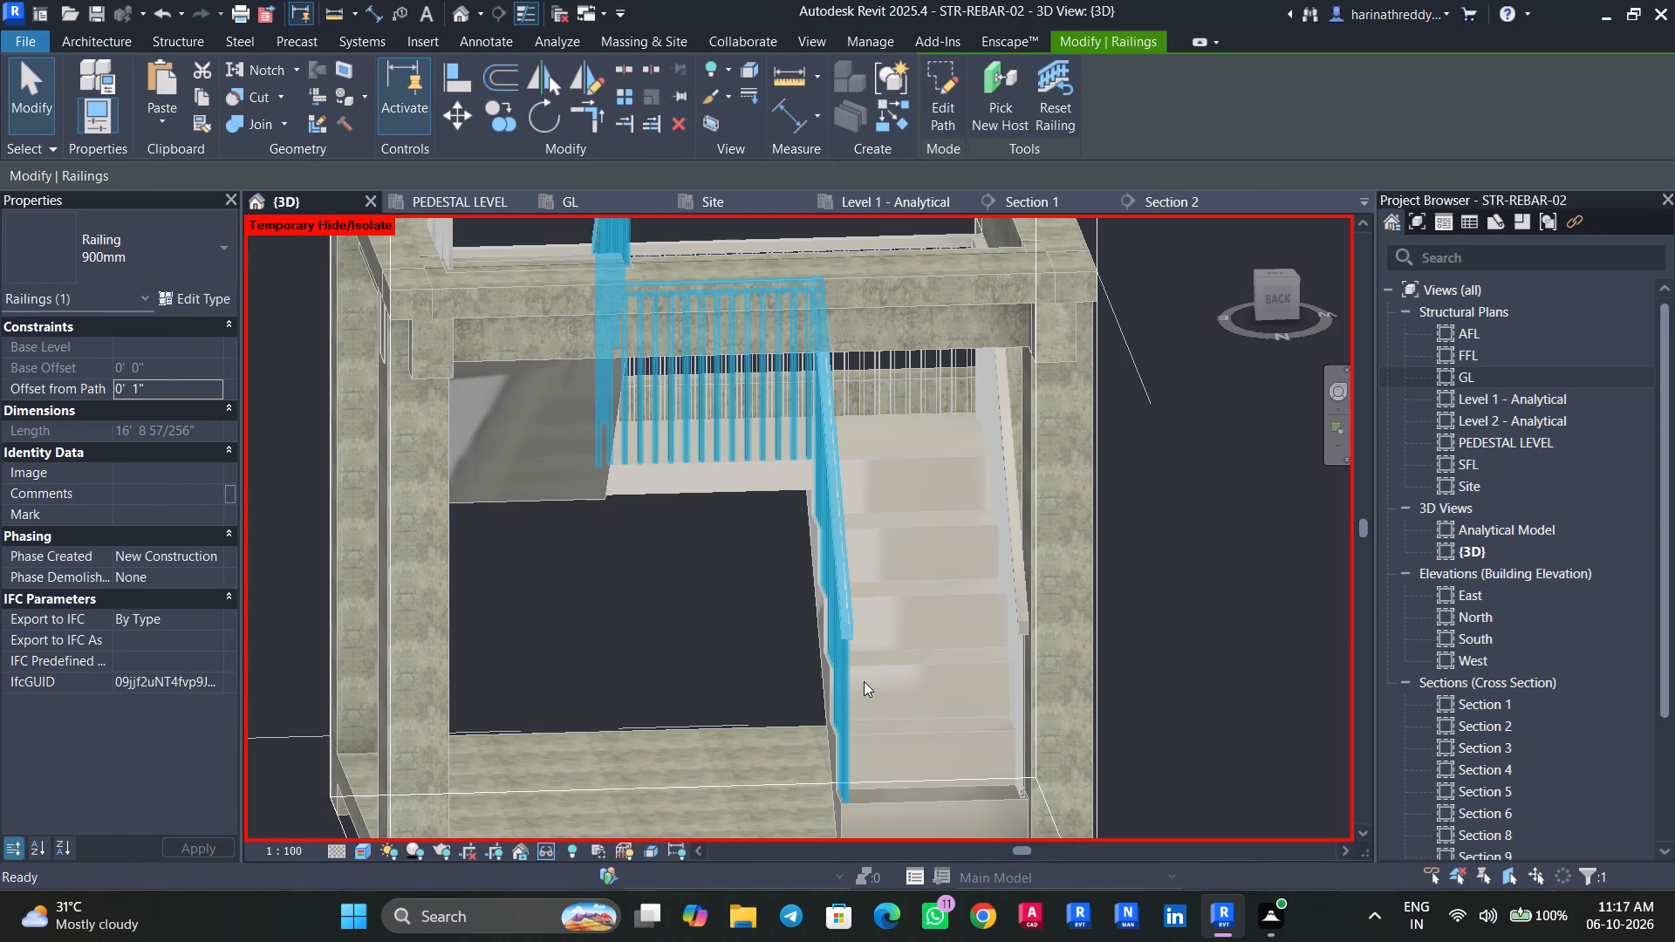
pyautogui.click(1007, 522)
pyautogui.press('Delete')
# Edit the stair's monolithic run so it does not end with a riser, and finish the stair edit.
pyautogui.click(836, 563)
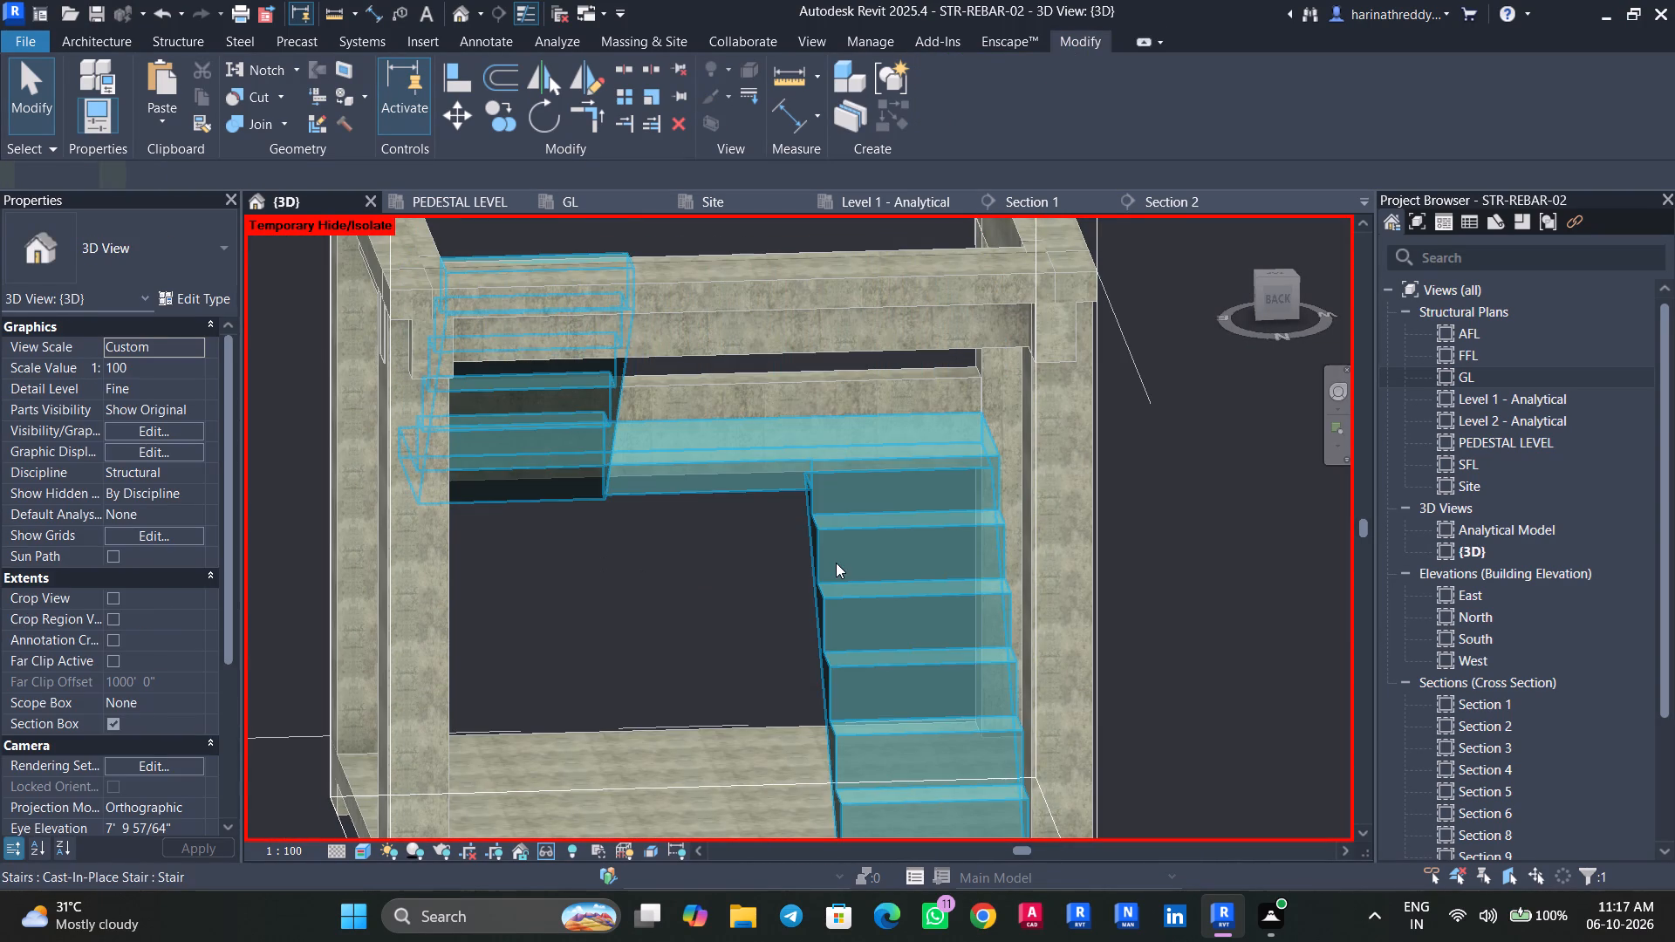
pyautogui.scroll(-3, 720, 563)
pyautogui.keyDown('shift'); pyautogui.moveTo(713, 581); pyautogui.dragTo(621, 590, button='middle'); pyautogui.keyUp('shift')
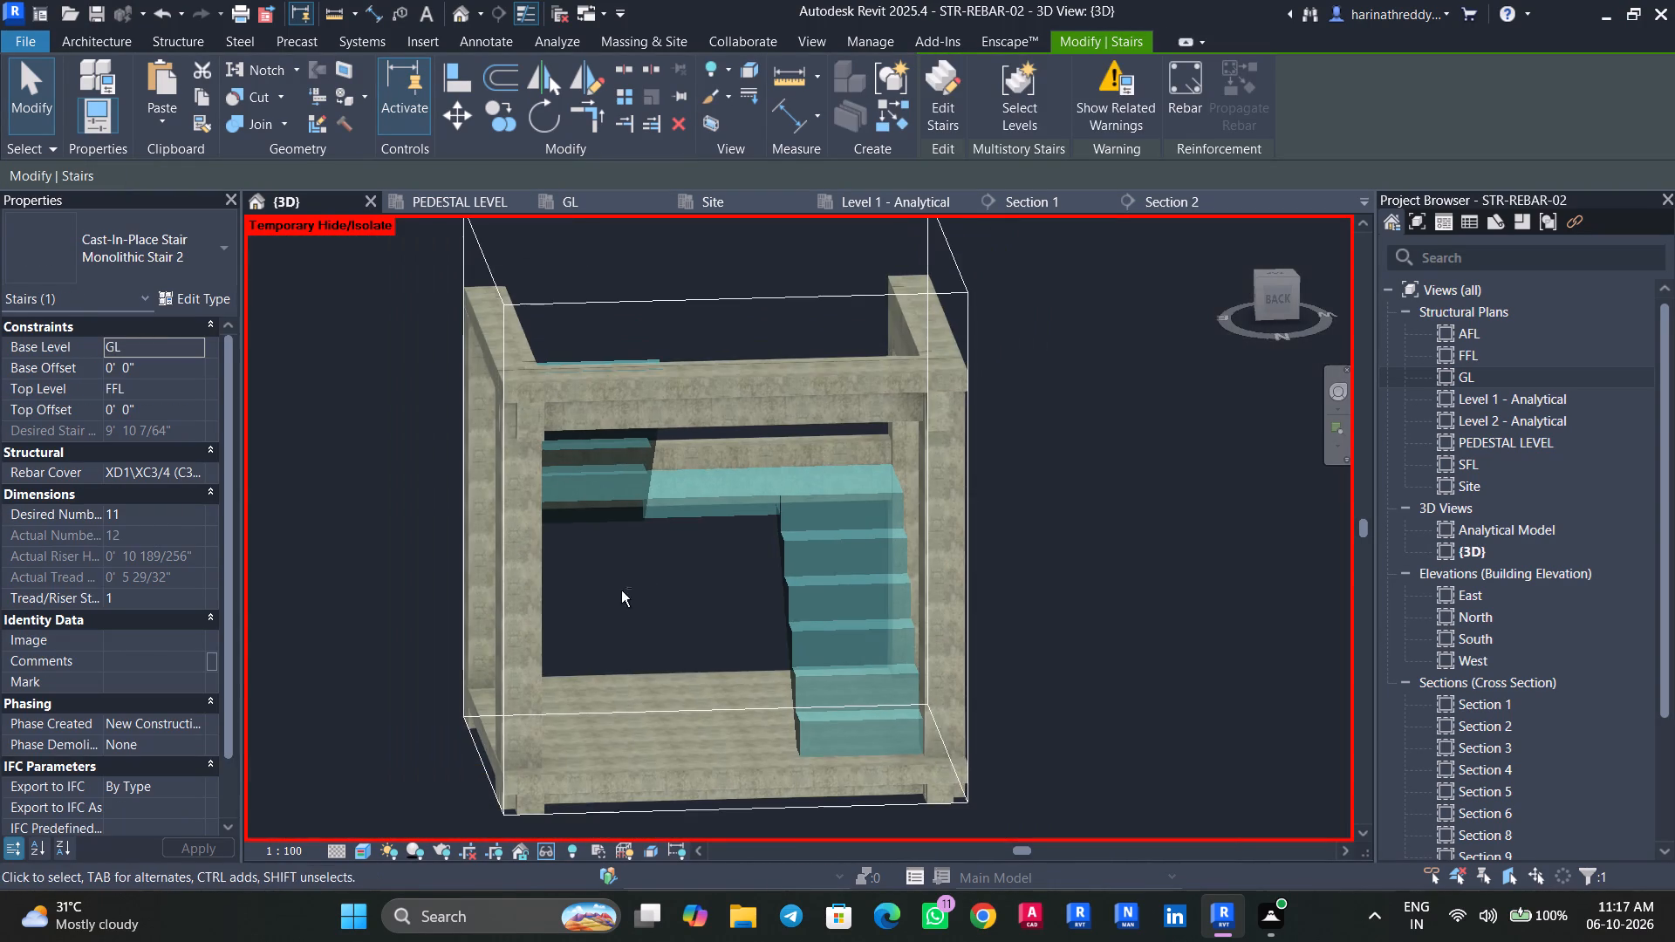
pyautogui.keyDown('shift'); pyautogui.moveTo(621, 590); pyautogui.dragTo(274, 644, button='middle'); pyautogui.keyUp('shift')
pyautogui.scroll(4, 524, 323)
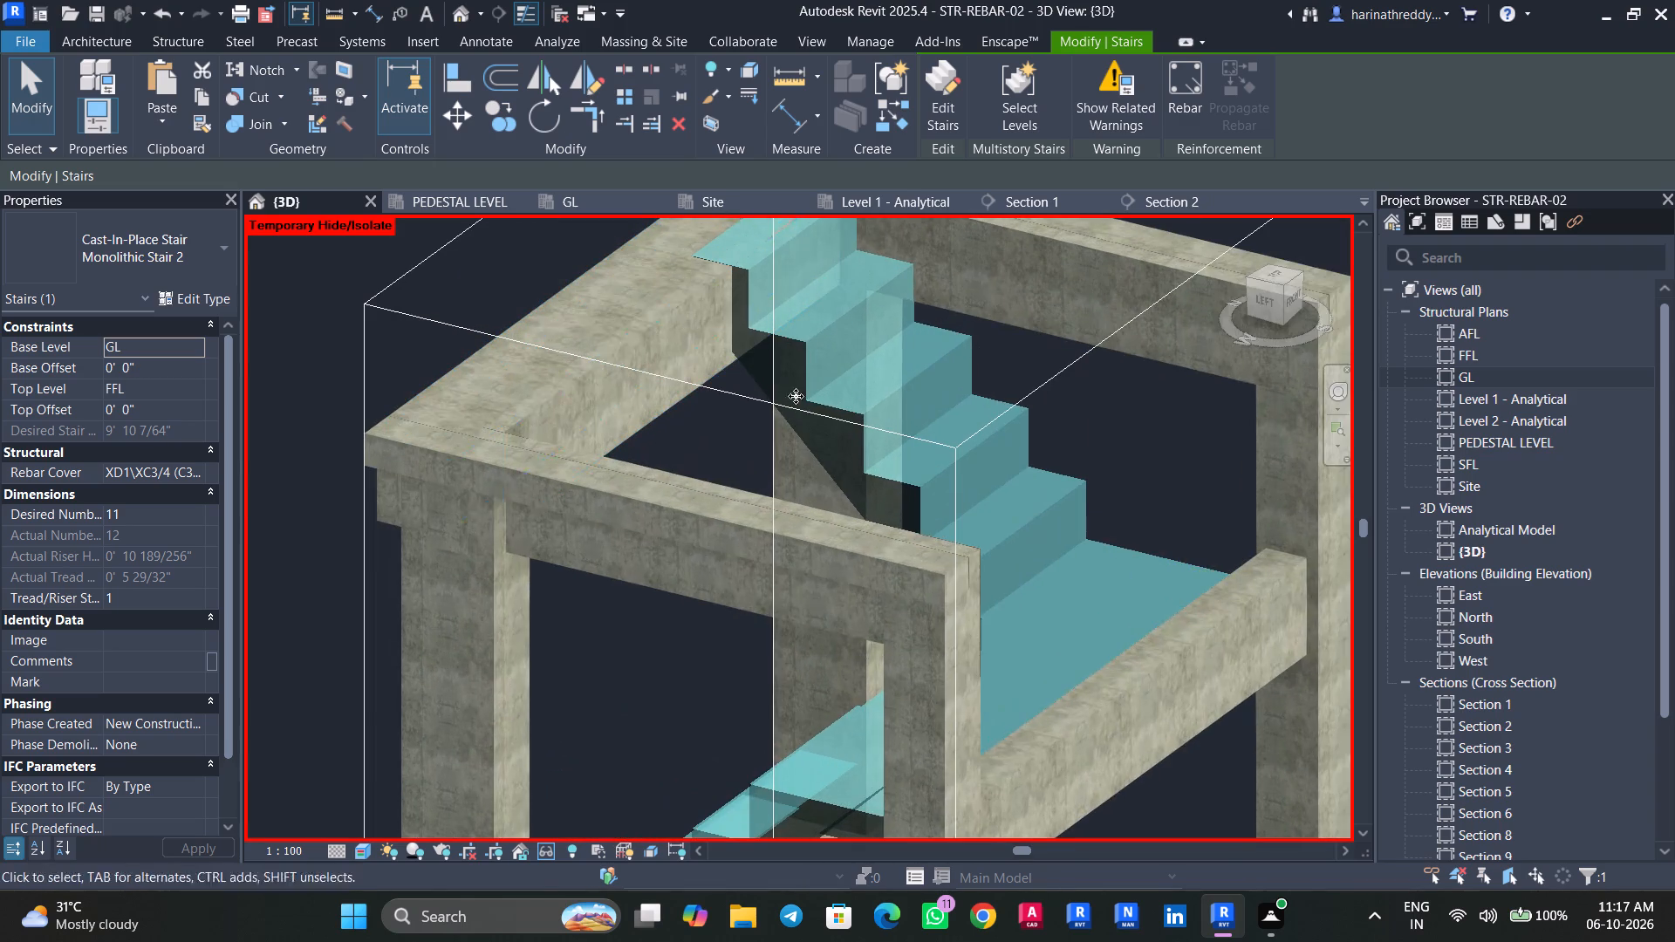
pyautogui.press('Escape')
pyautogui.press('Escape')
pyautogui.press('Escape')
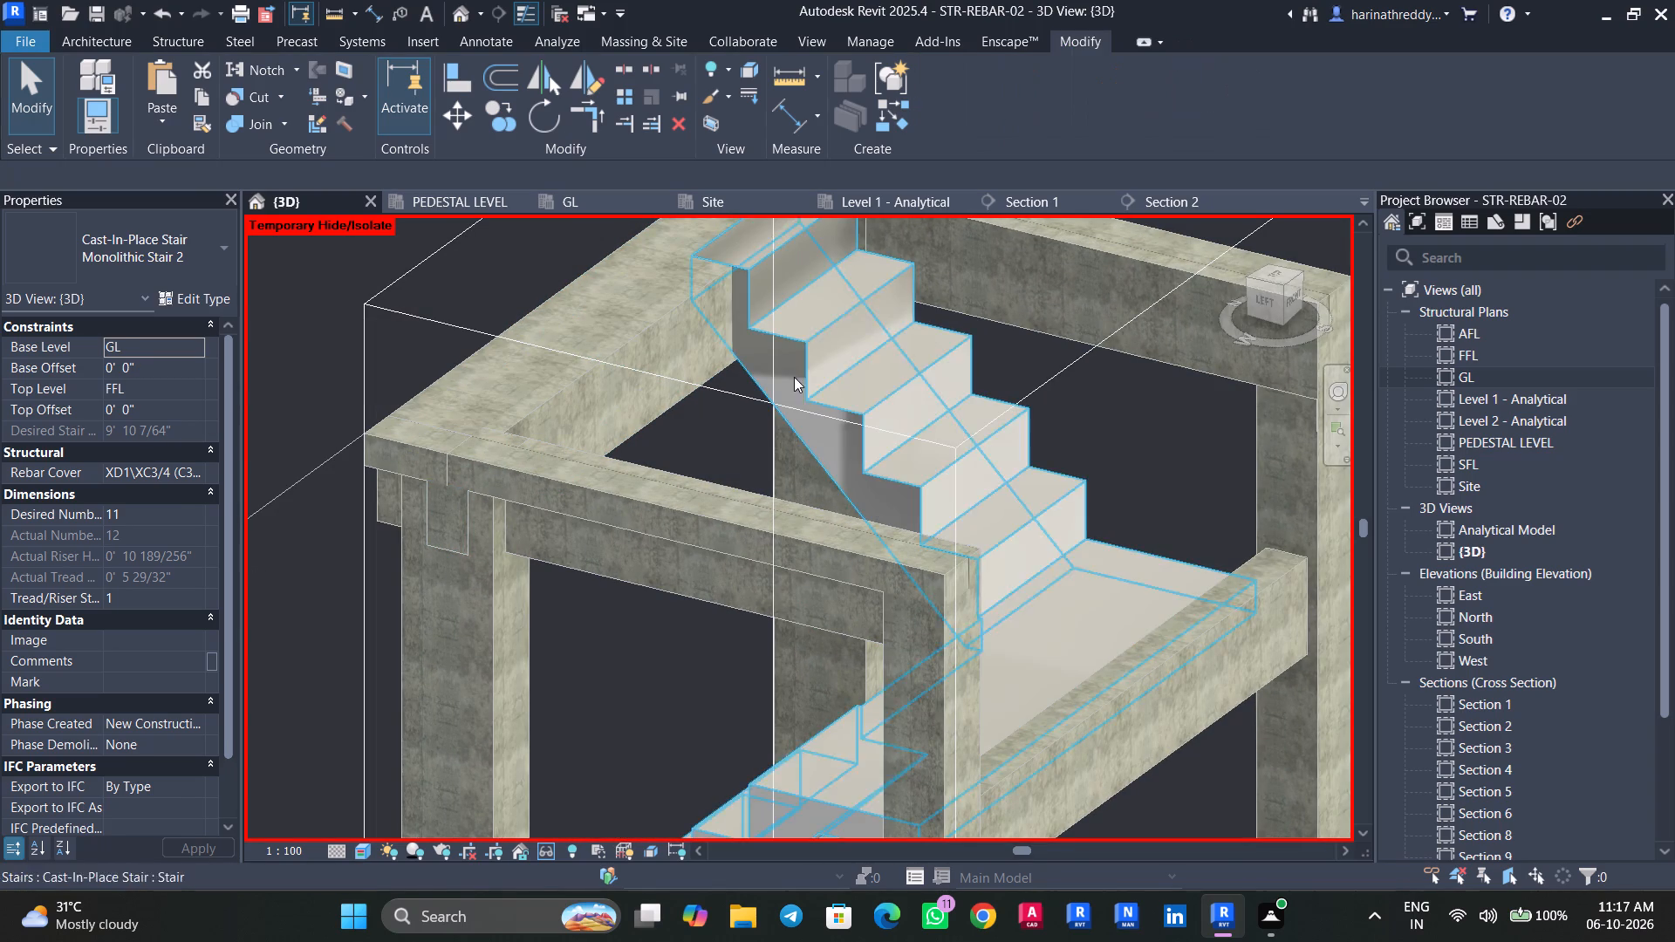
pyautogui.press('Escape')
pyautogui.click(803, 376)
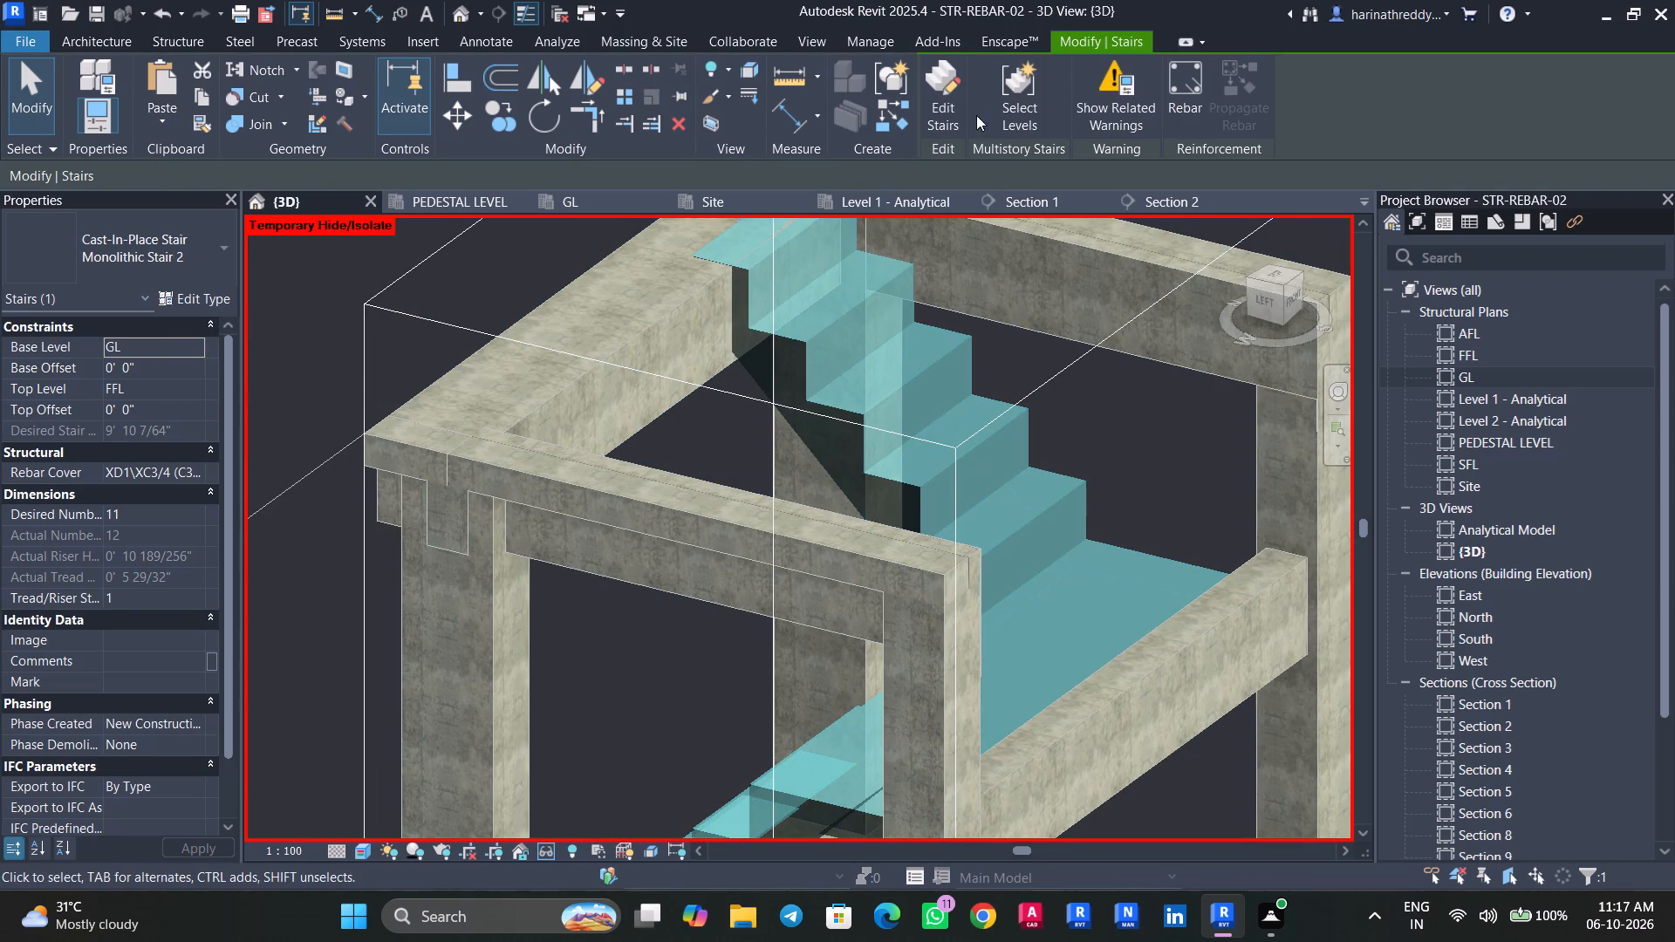
pyautogui.click(959, 106)
pyautogui.click(819, 331)
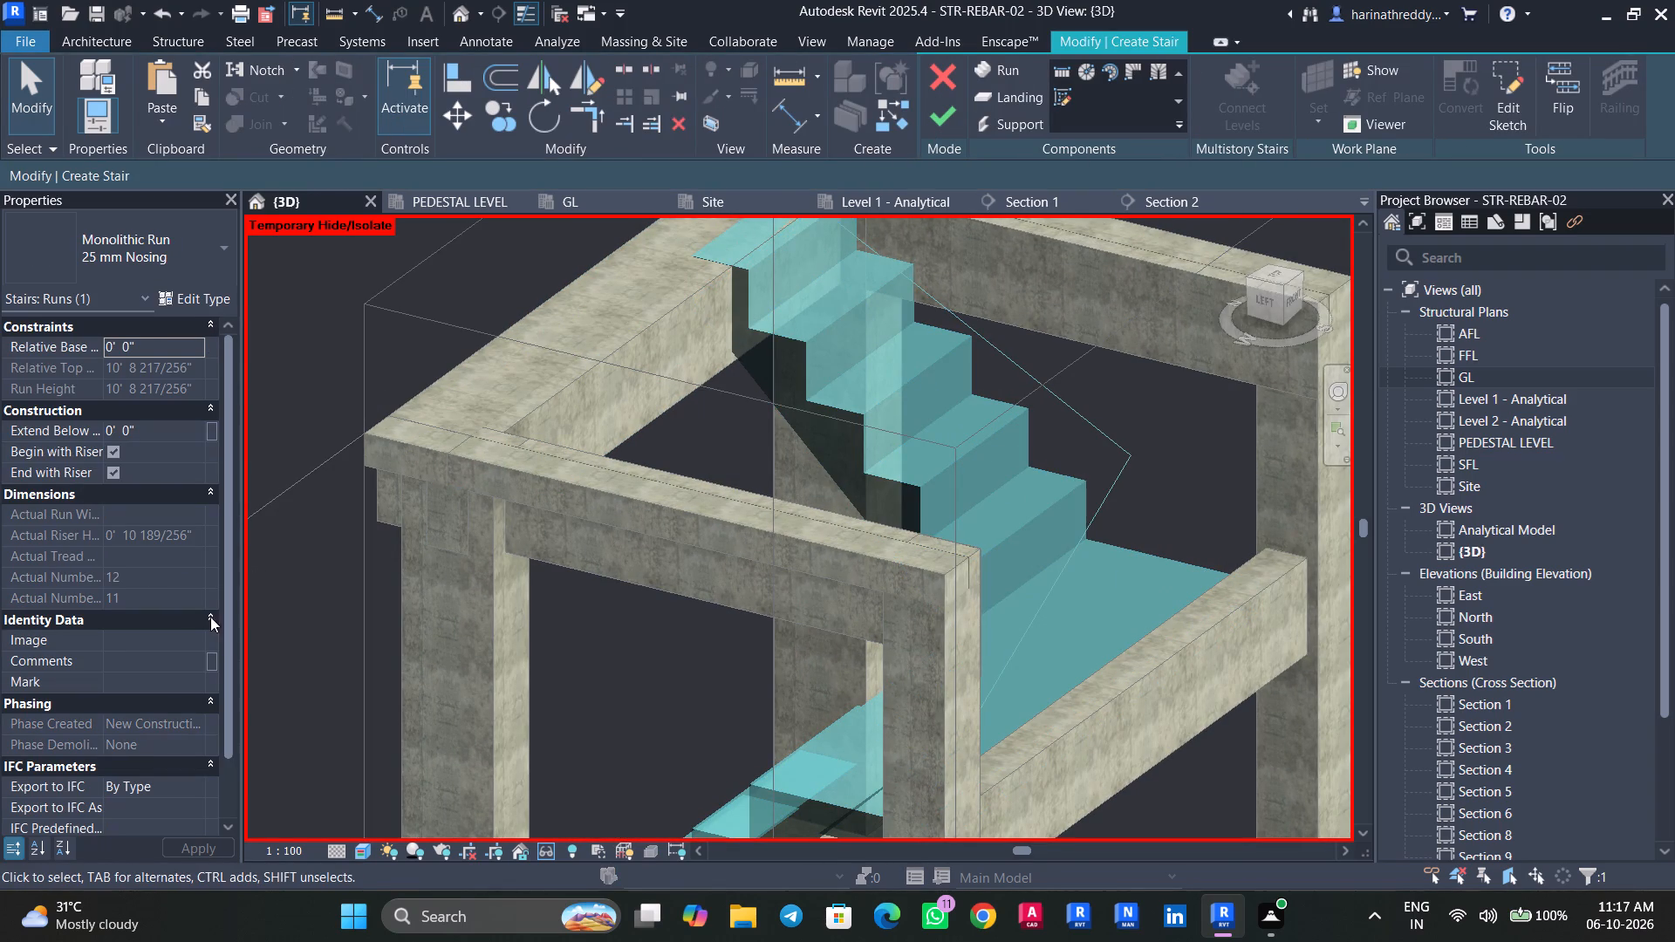
pyautogui.click(110, 471)
pyautogui.click(937, 136)
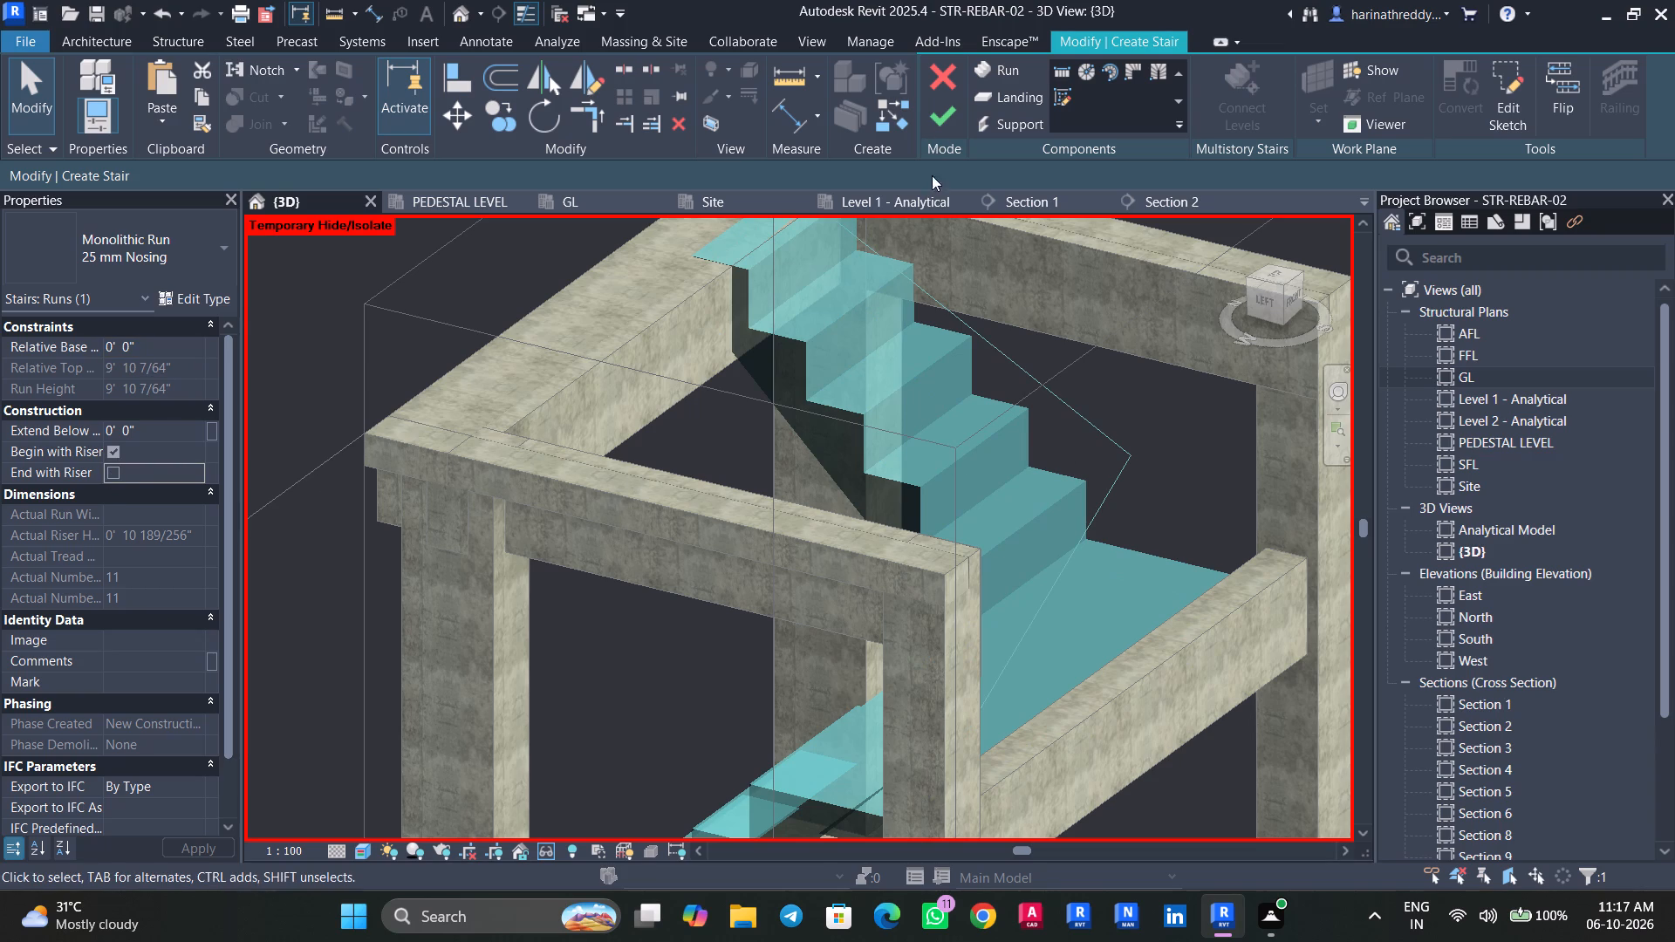
pyautogui.click(947, 121)
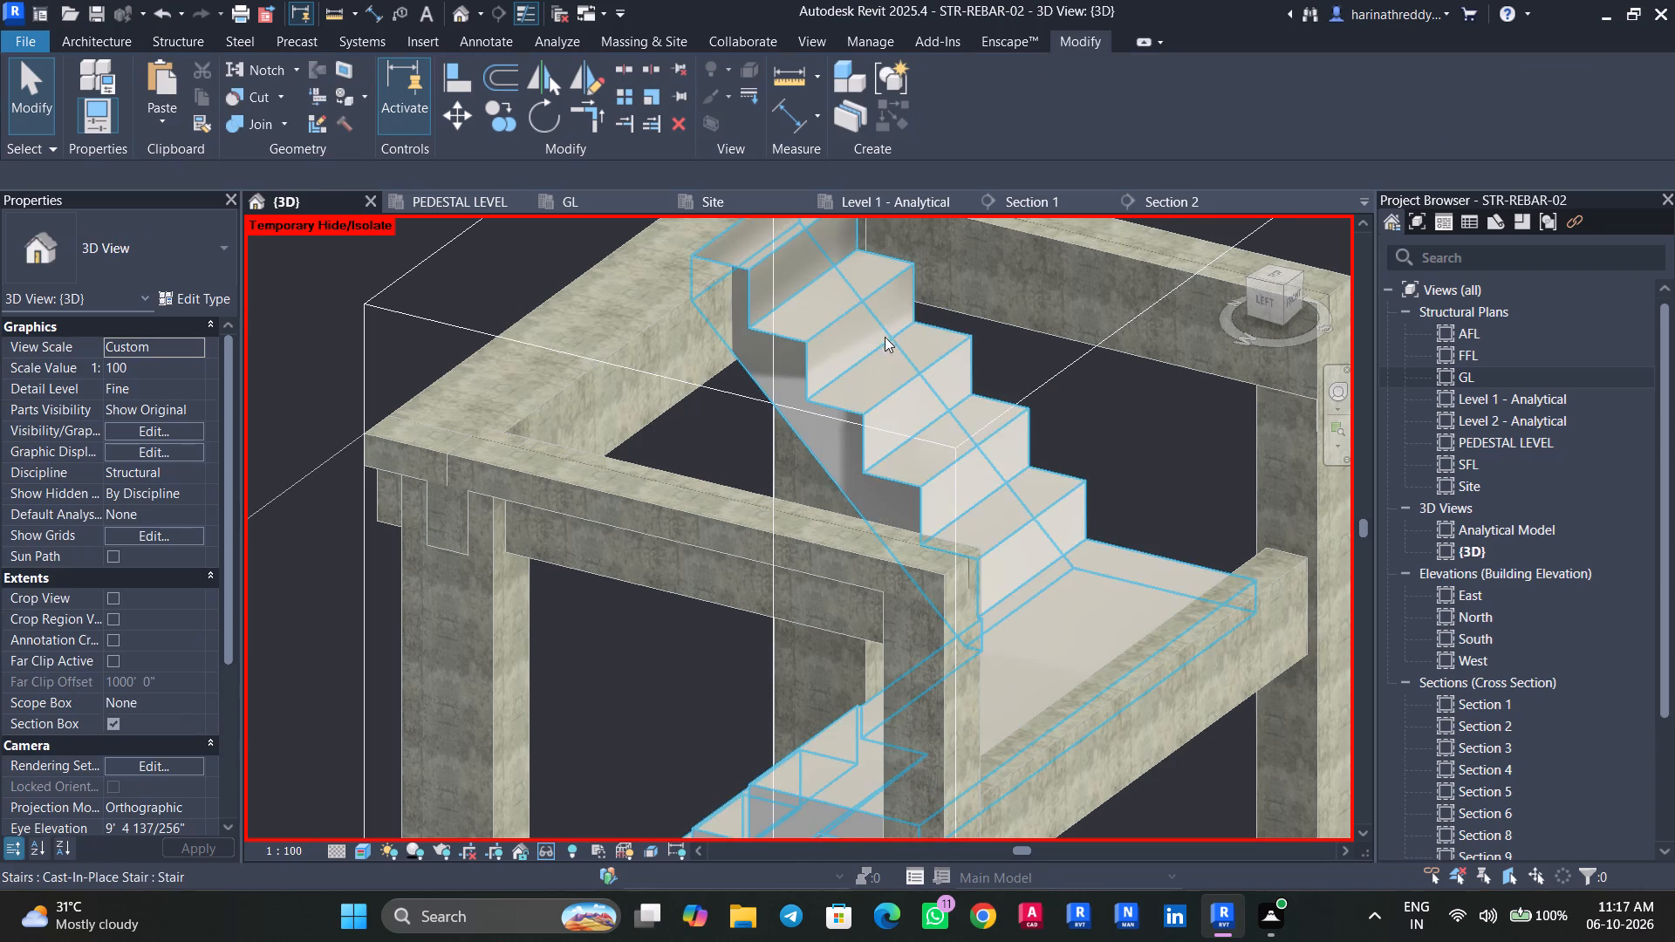
# Edit the run again so it does not begin with a riser, and finish the stair edit.
pyautogui.click(817, 344)
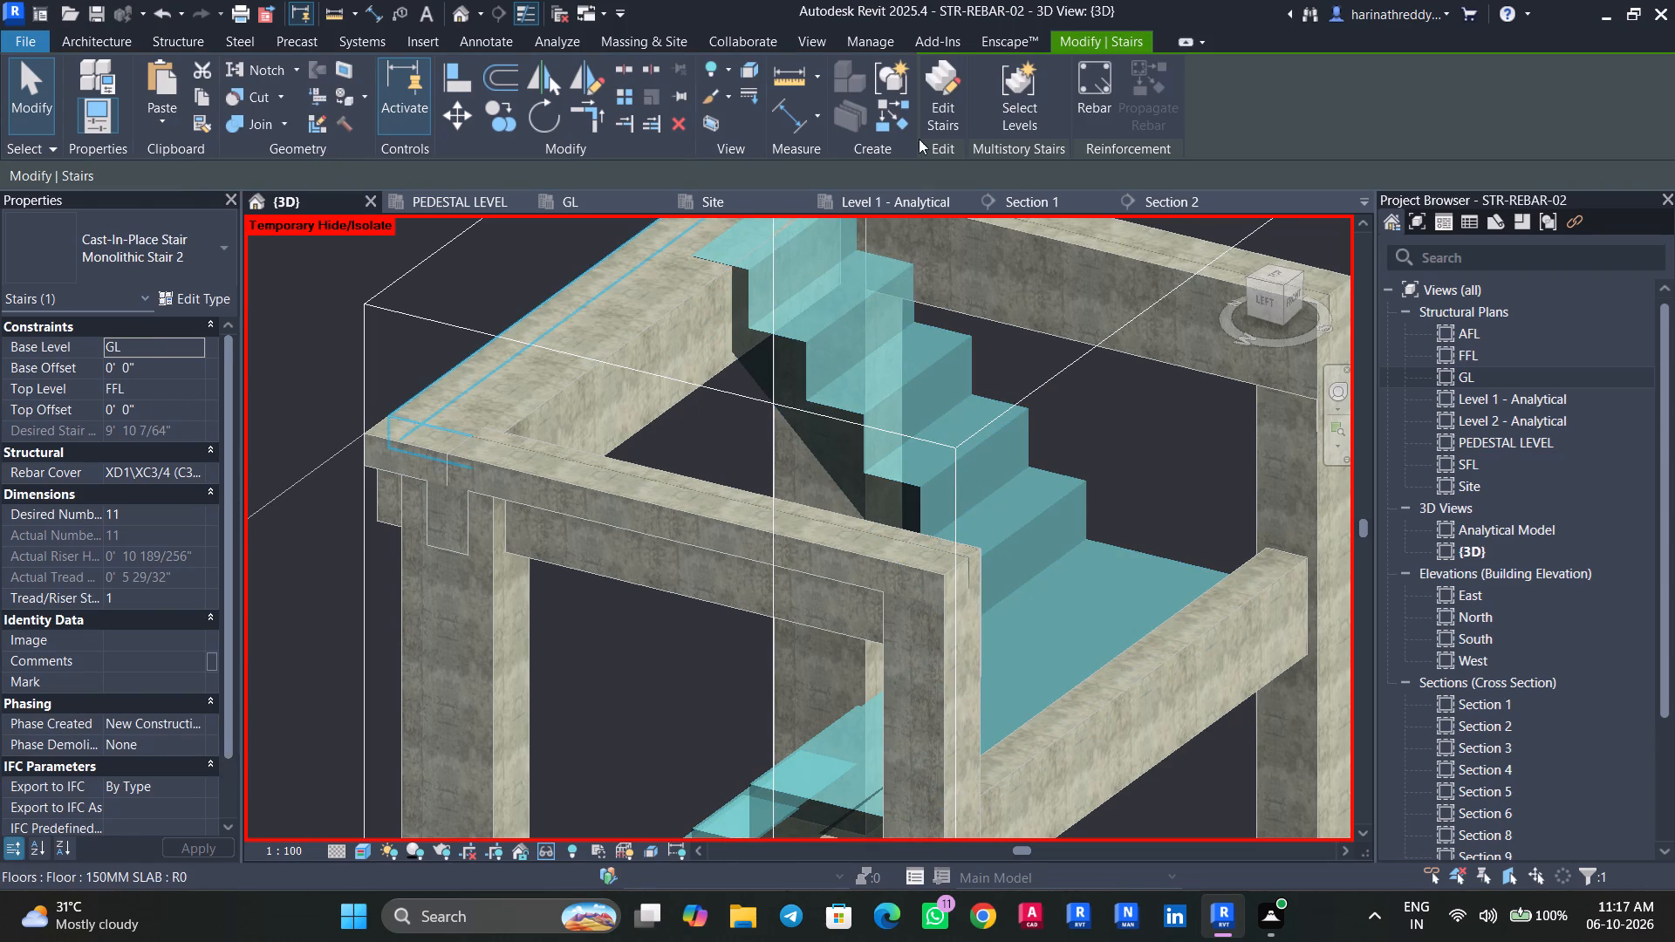
pyautogui.click(945, 113)
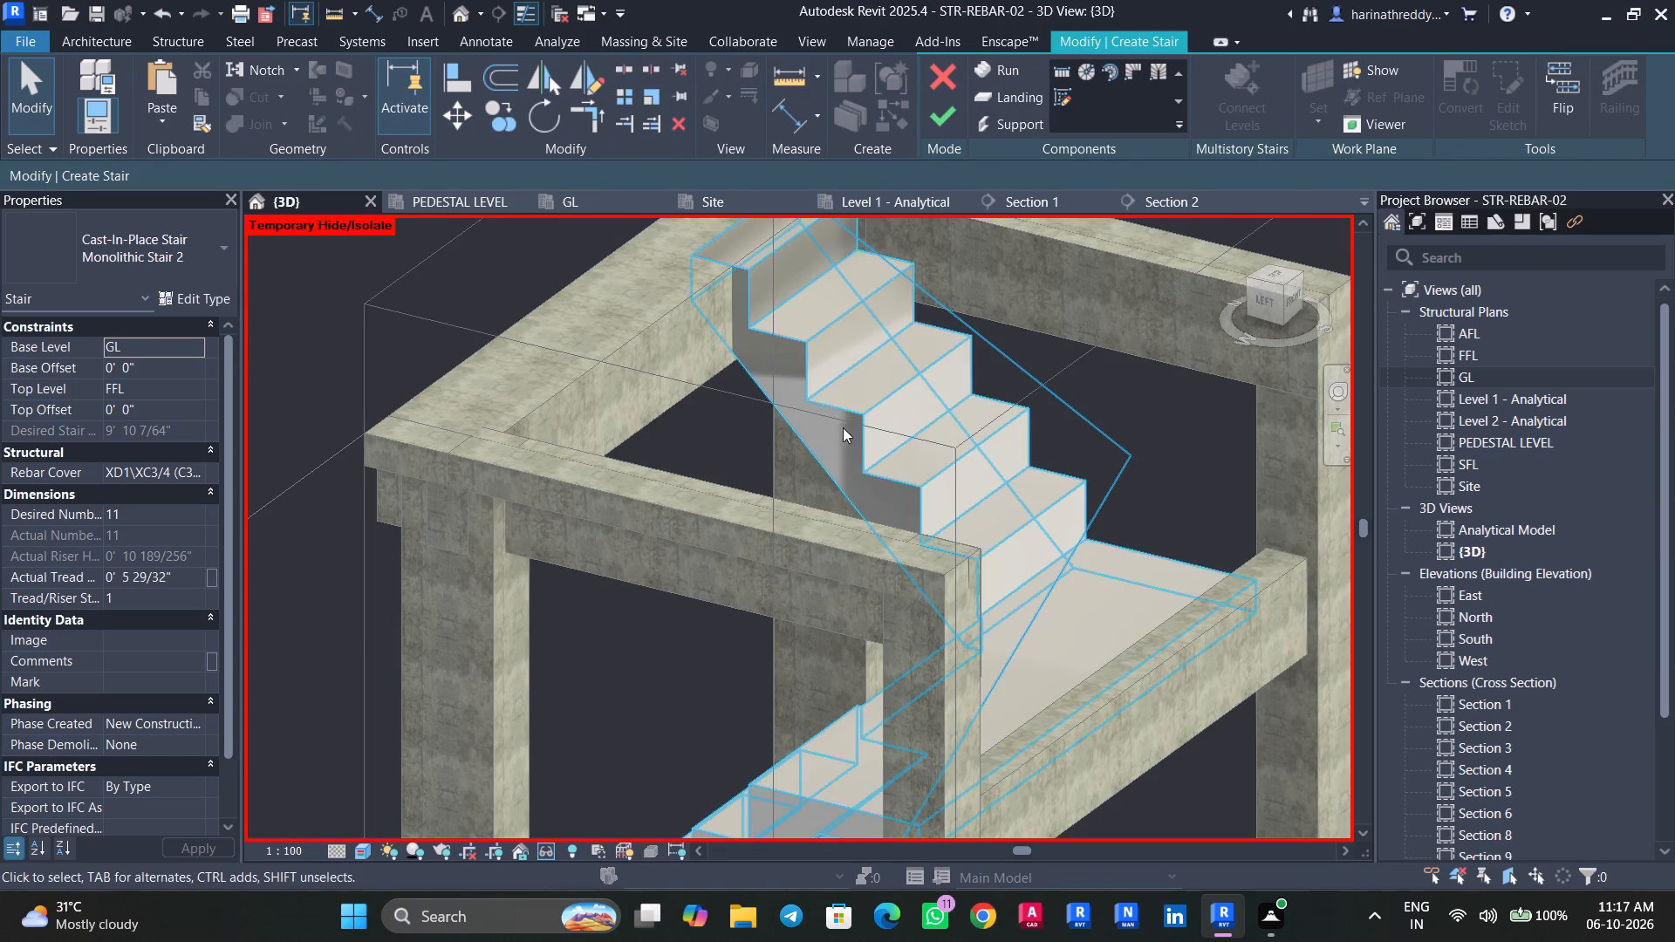
pyautogui.click(869, 406)
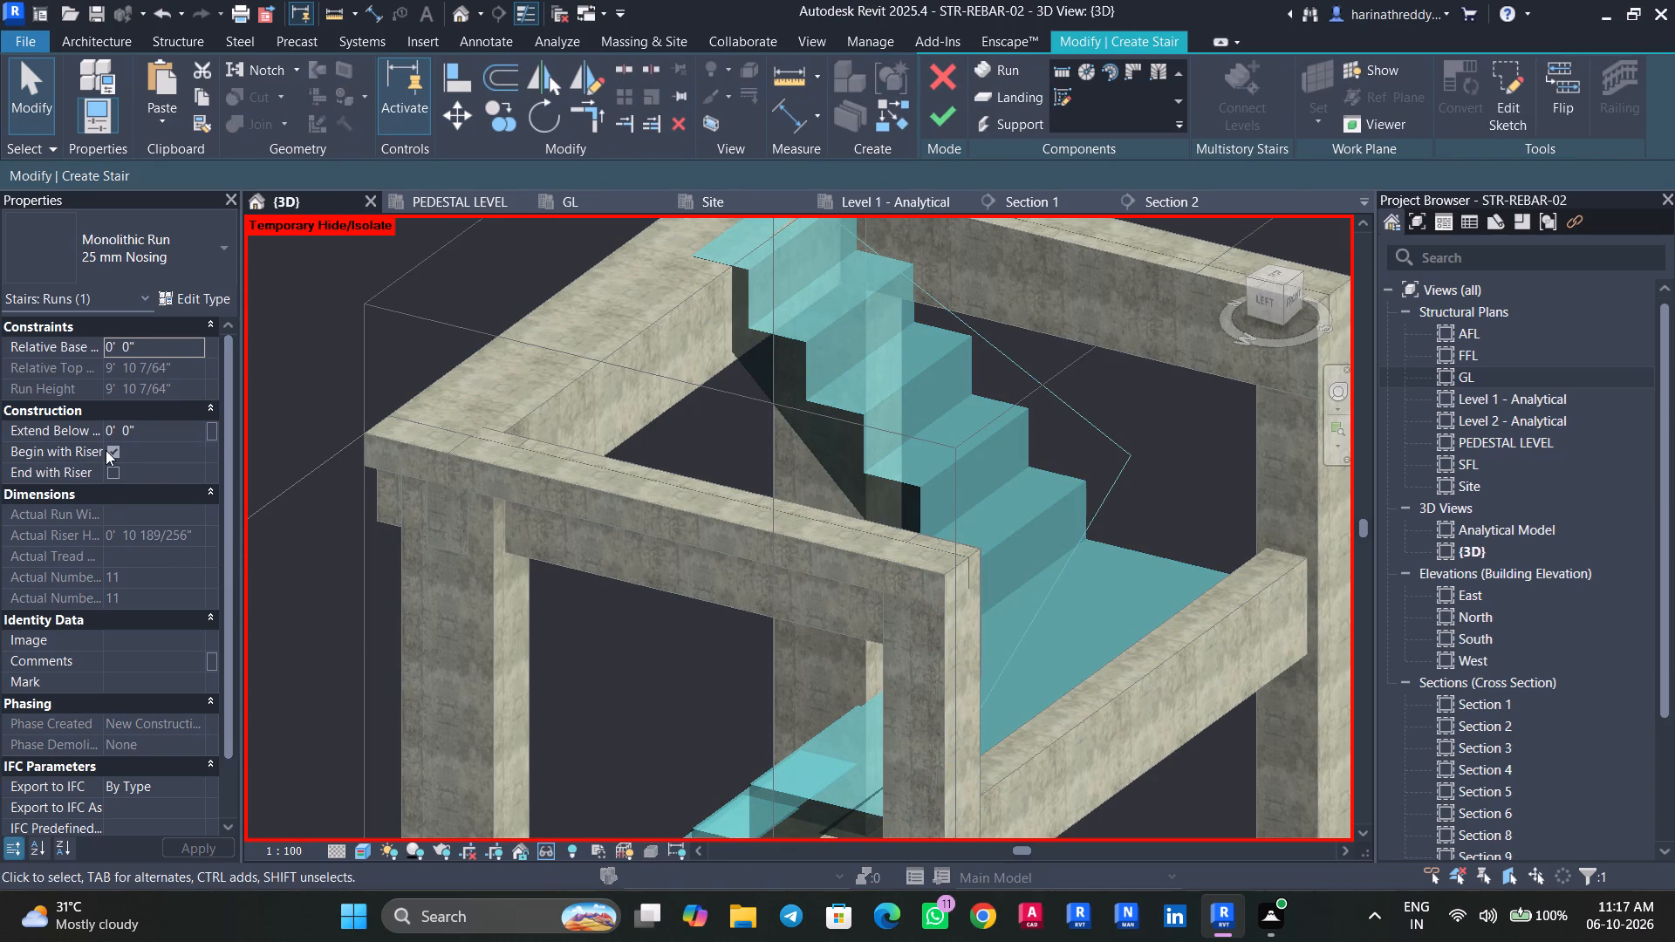
pyautogui.click(110, 450)
pyautogui.click(948, 120)
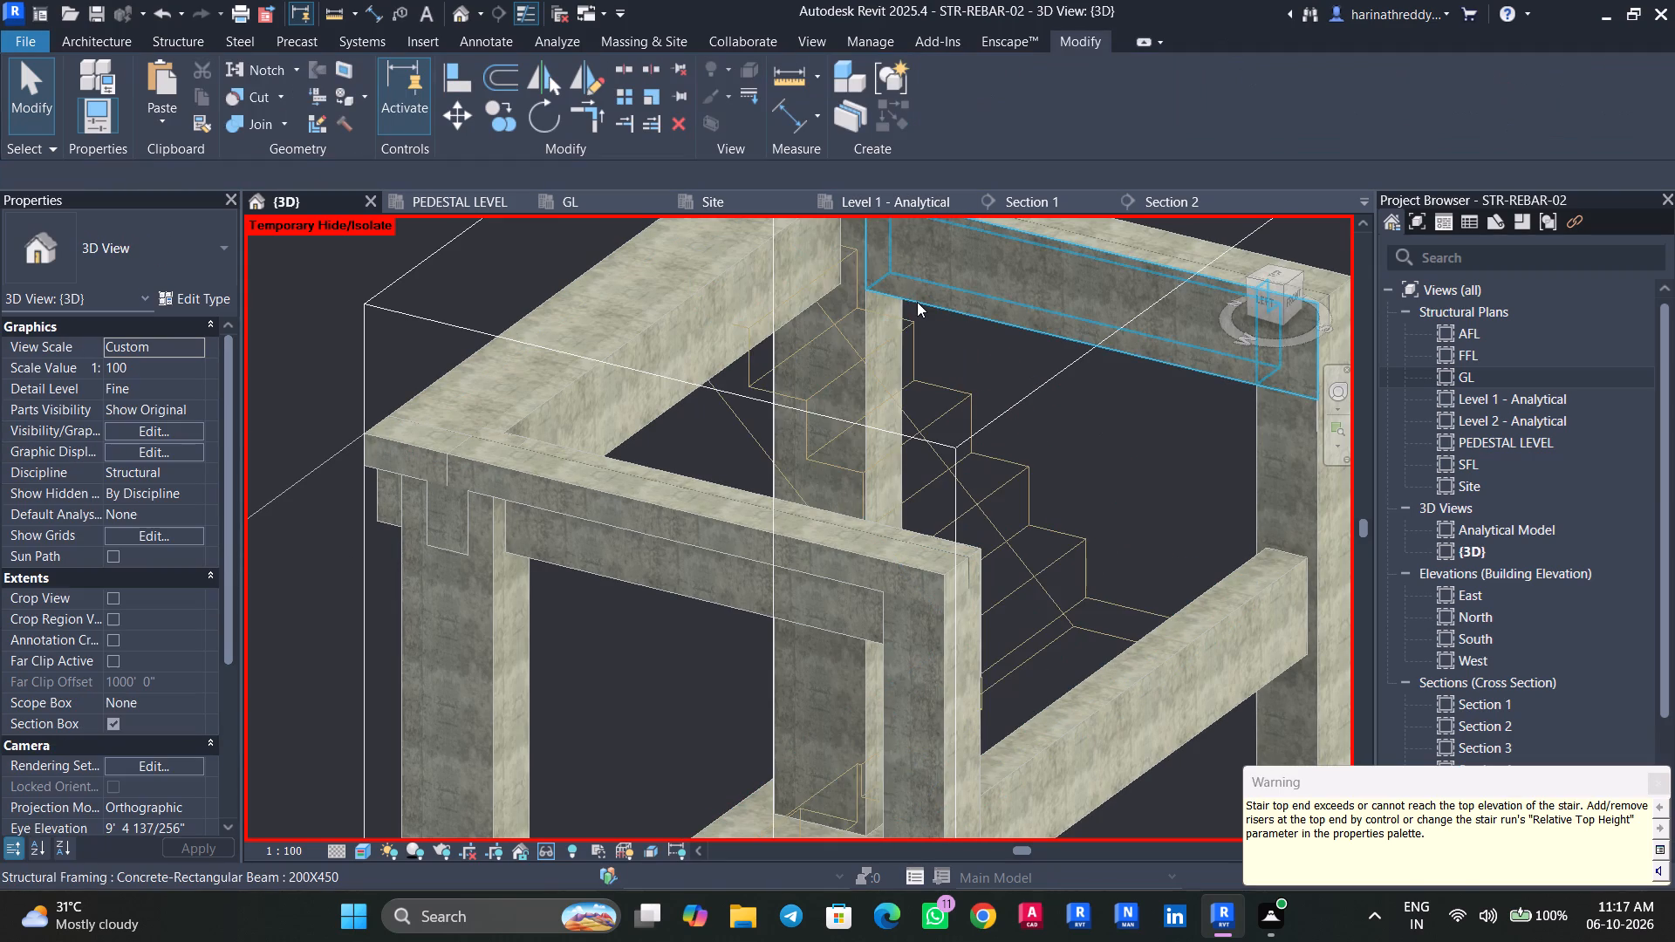
# Edit the stair's monolithic run so it begins with a riser, and finish the stair edit.
pyautogui.scroll(-2, 849, 405)
pyautogui.keyDown('shift'); pyautogui.moveTo(871, 444); pyautogui.dragTo(903, 468, button='middle'); pyautogui.keyUp('shift')
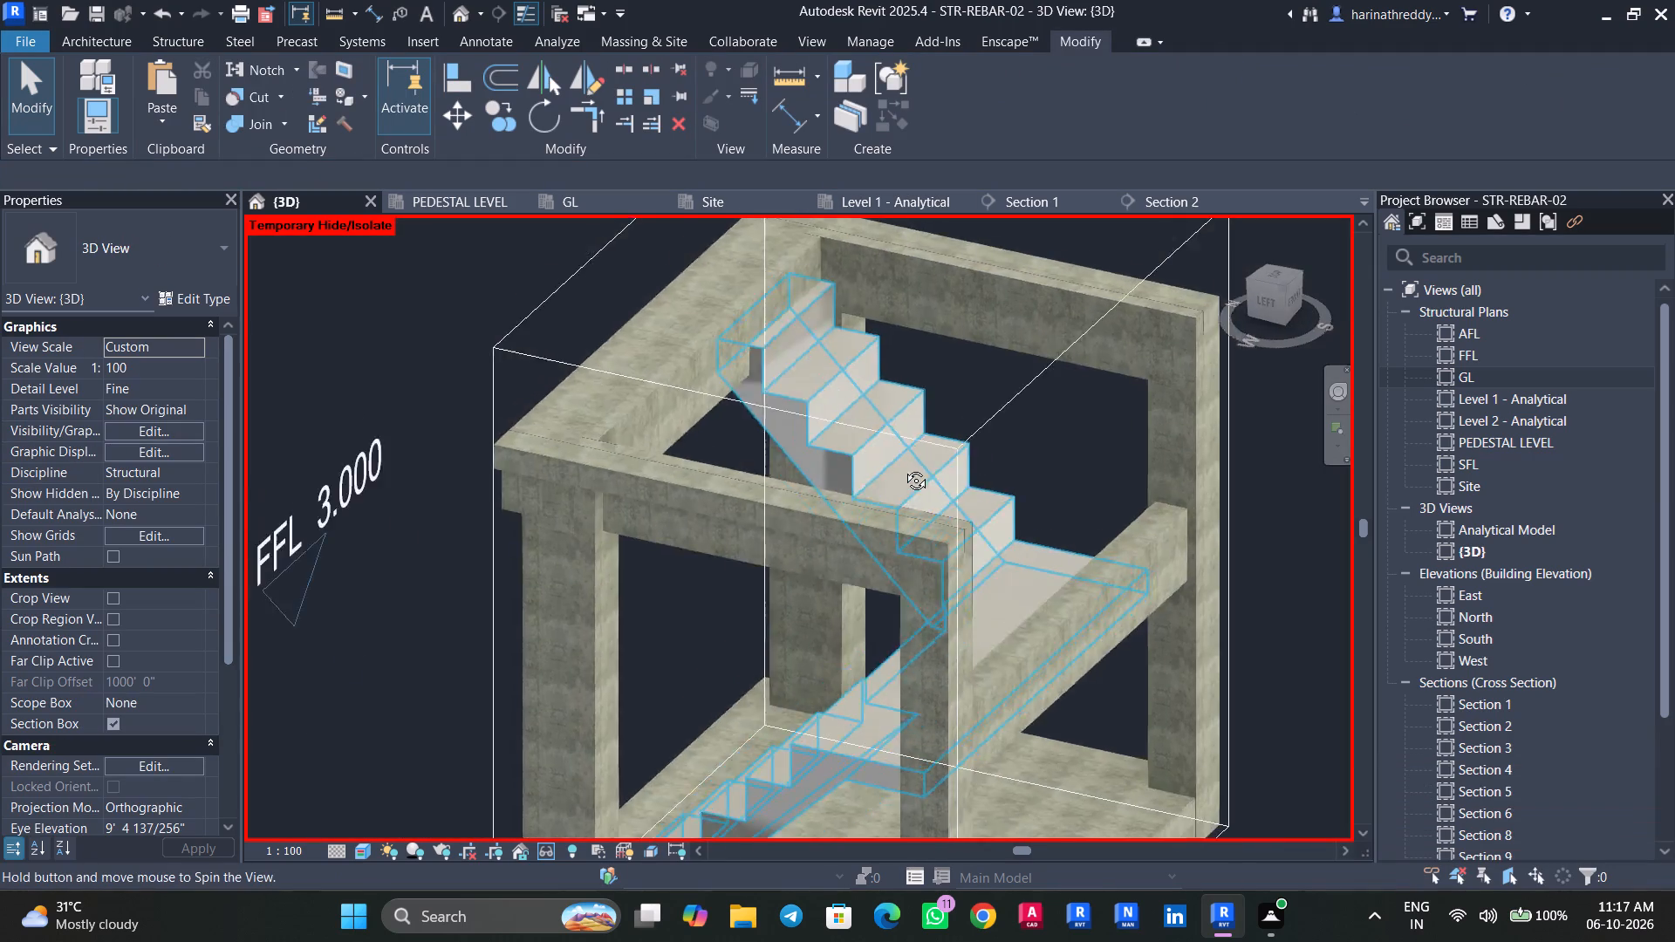
pyautogui.keyDown('shift'); pyautogui.moveTo(903, 468); pyautogui.dragTo(1035, 499, button='middle'); pyautogui.keyUp('shift')
pyautogui.moveTo(1022, 523); pyautogui.dragTo(1084, 120, button='middle')
pyautogui.scroll(1, 1022, 523)
pyautogui.keyDown('shift'); pyautogui.moveTo(981, 466); pyautogui.dragTo(1118, 388, button='middle'); pyautogui.keyUp('shift')
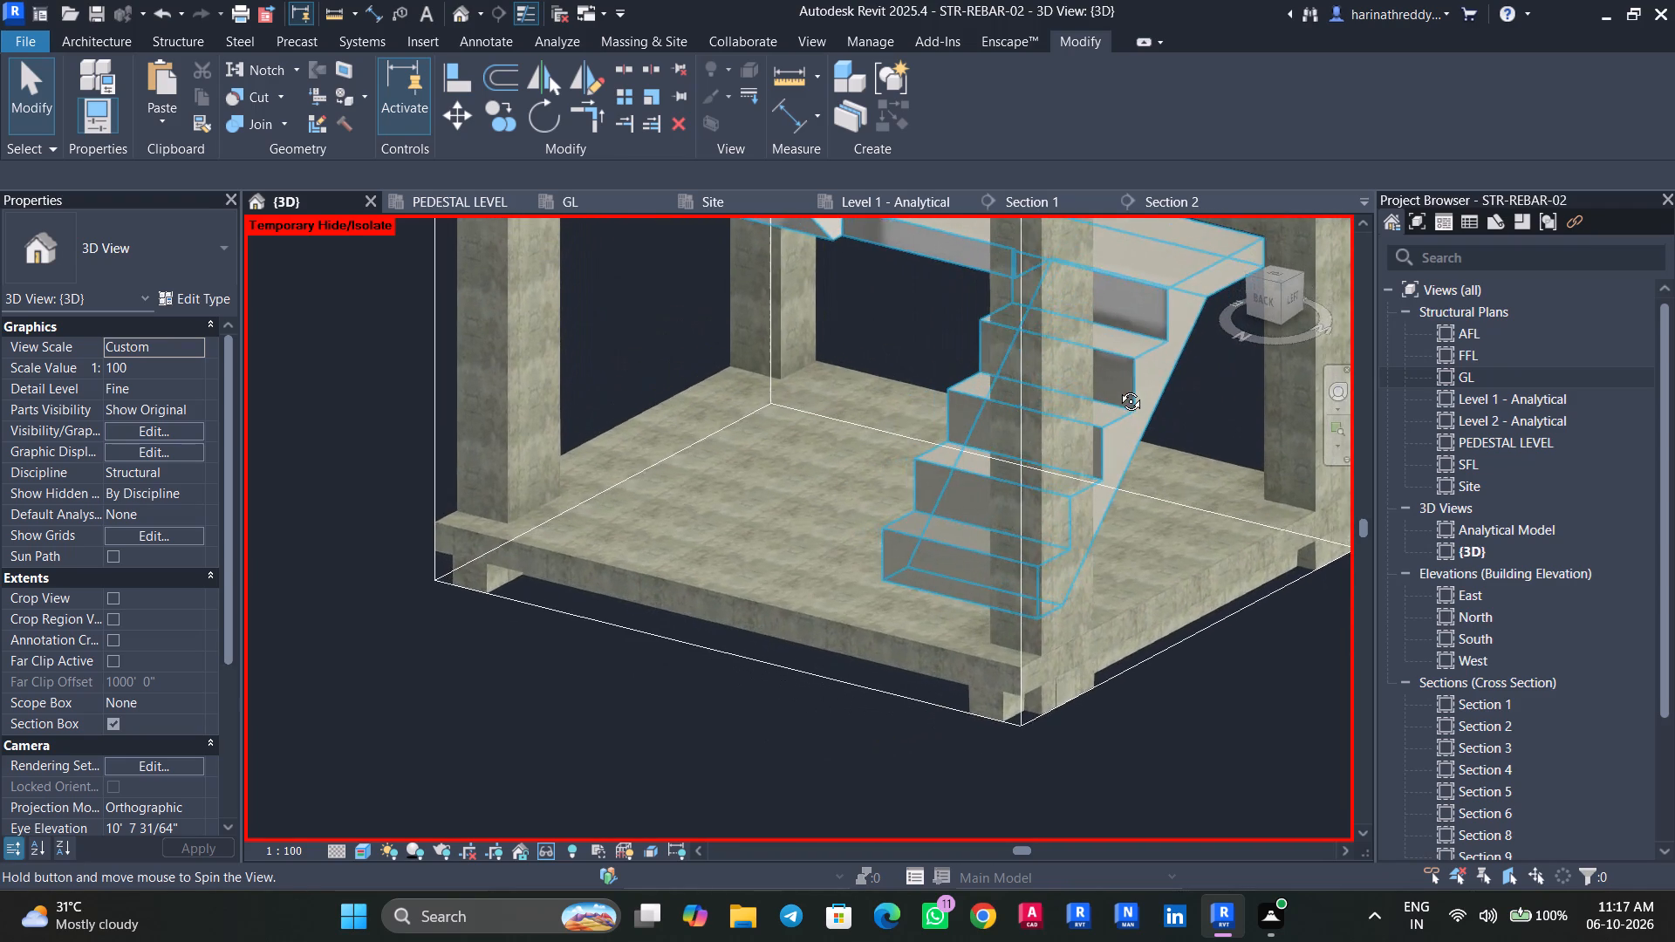
pyautogui.keyDown('shift'); pyautogui.moveTo(1118, 388); pyautogui.dragTo(883, 417, button='middle'); pyautogui.keyUp('shift')
pyautogui.click(876, 421)
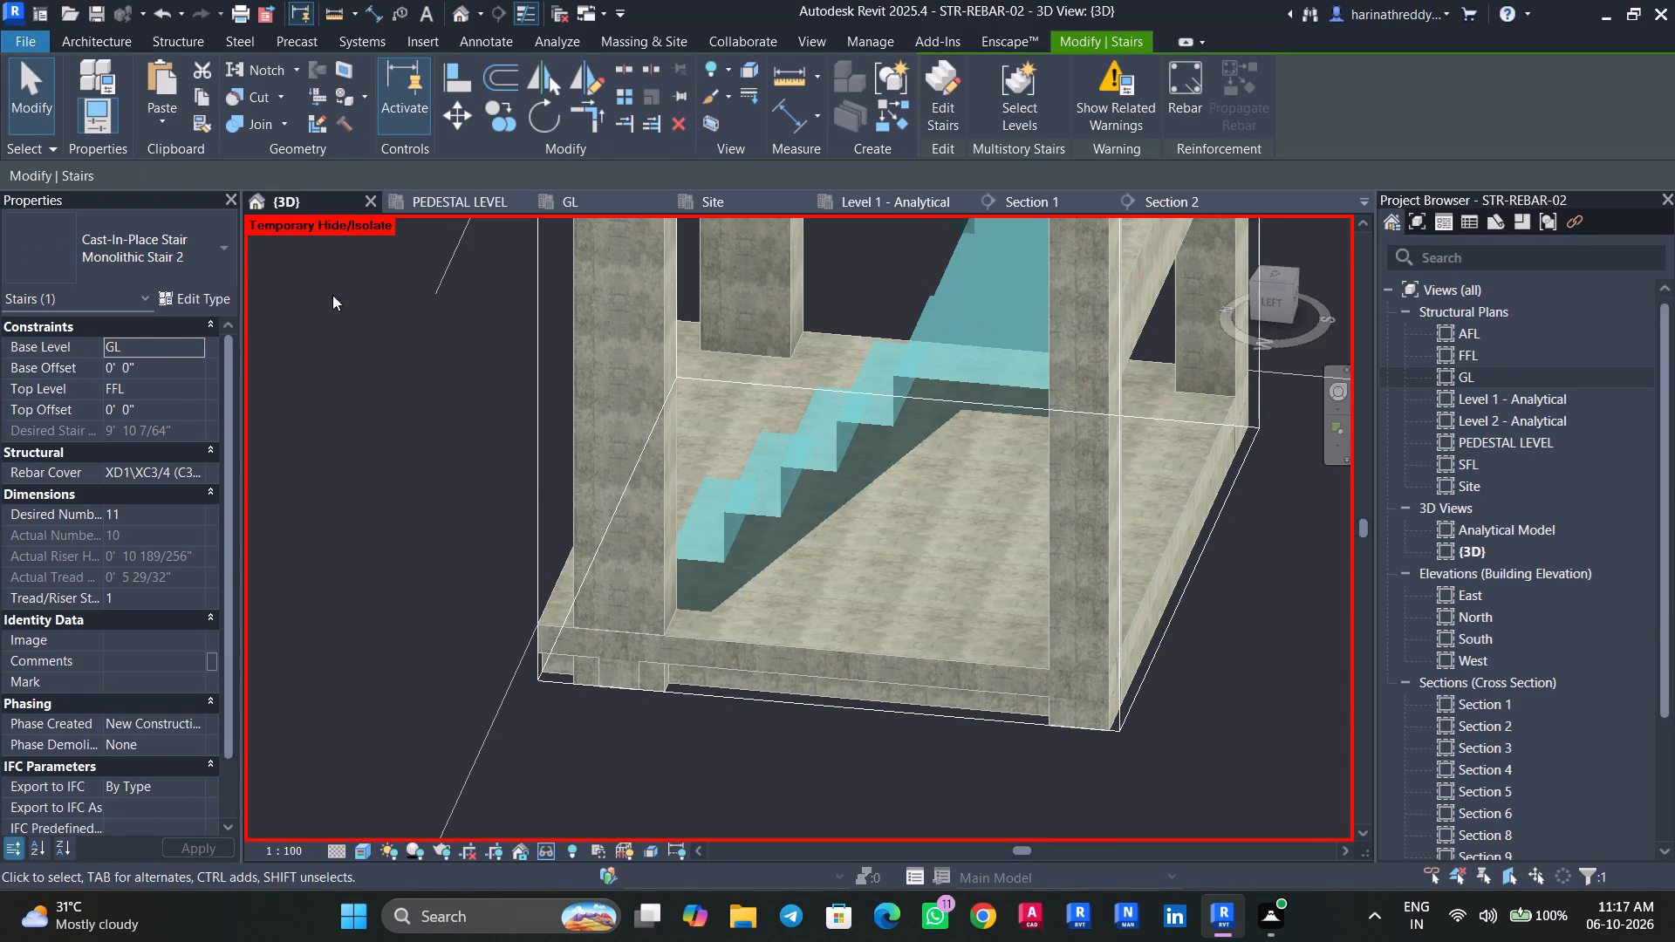
pyautogui.click(955, 110)
pyautogui.keyDown('shift'); pyautogui.moveTo(829, 409); pyautogui.dragTo(836, 411, button='middle'); pyautogui.keyUp('shift')
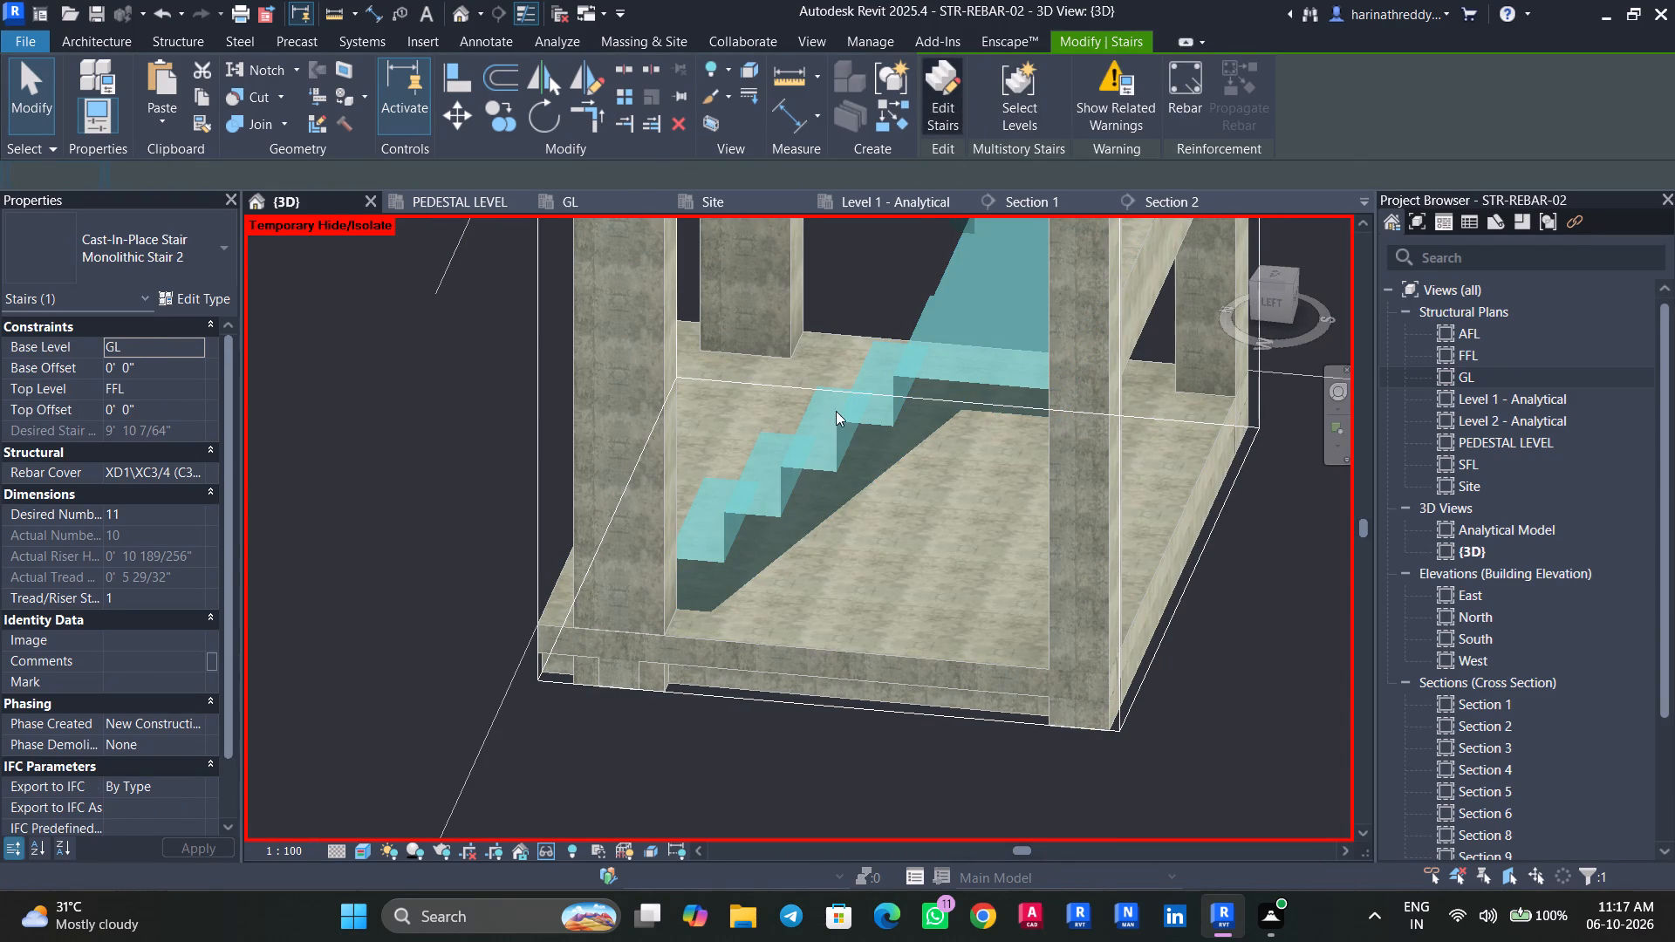
pyautogui.keyDown('shift'); pyautogui.moveTo(836, 411); pyautogui.dragTo(1015, 393, button='middle'); pyautogui.keyUp('shift')
pyautogui.moveTo(843, 622); pyautogui.dragTo(1309, 581, button='middle')
pyautogui.click(1029, 400)
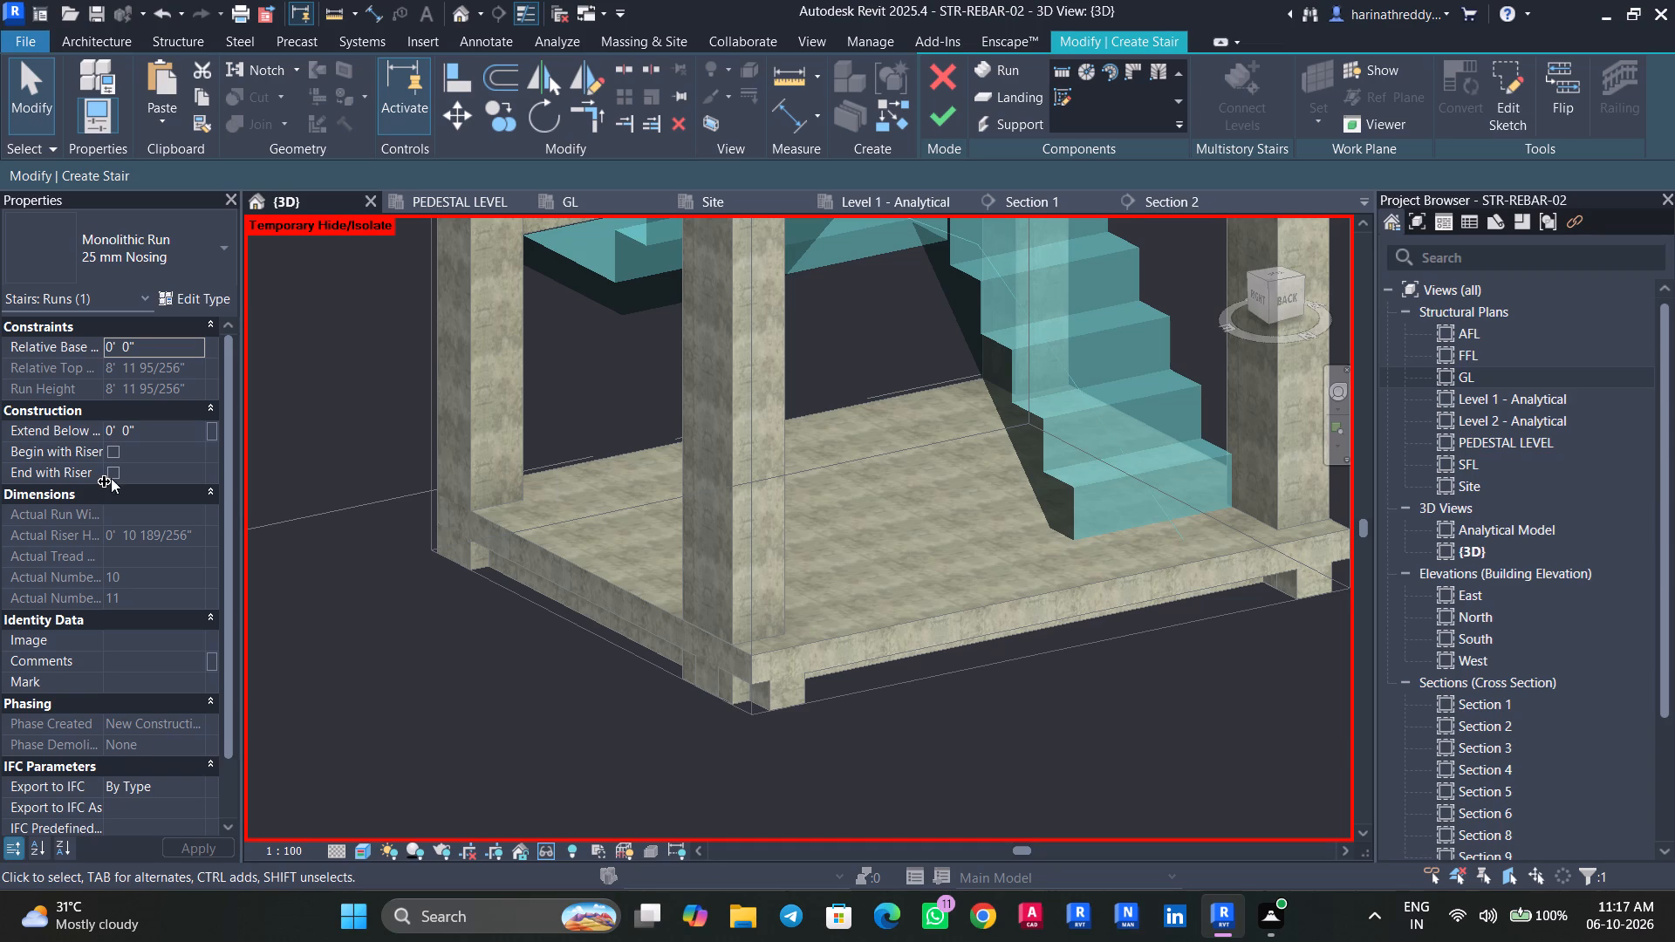
pyautogui.click(113, 454)
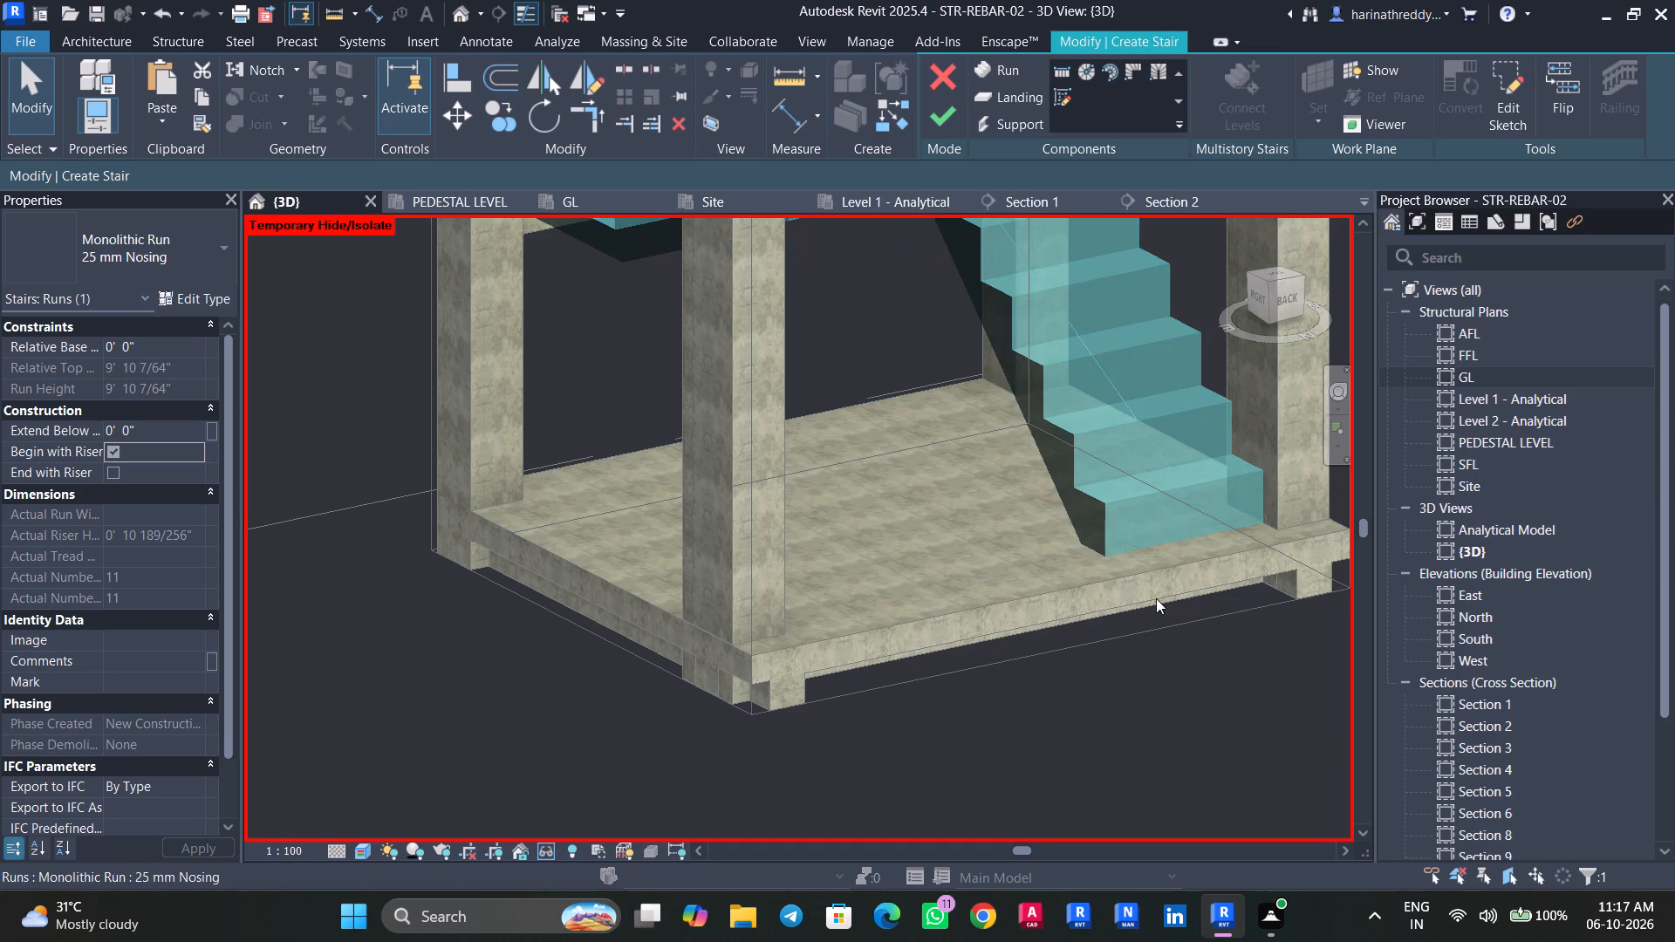
pyautogui.scroll(-4, 1150, 601)
pyautogui.moveTo(1150, 601); pyautogui.dragTo(704, 770, button='middle')
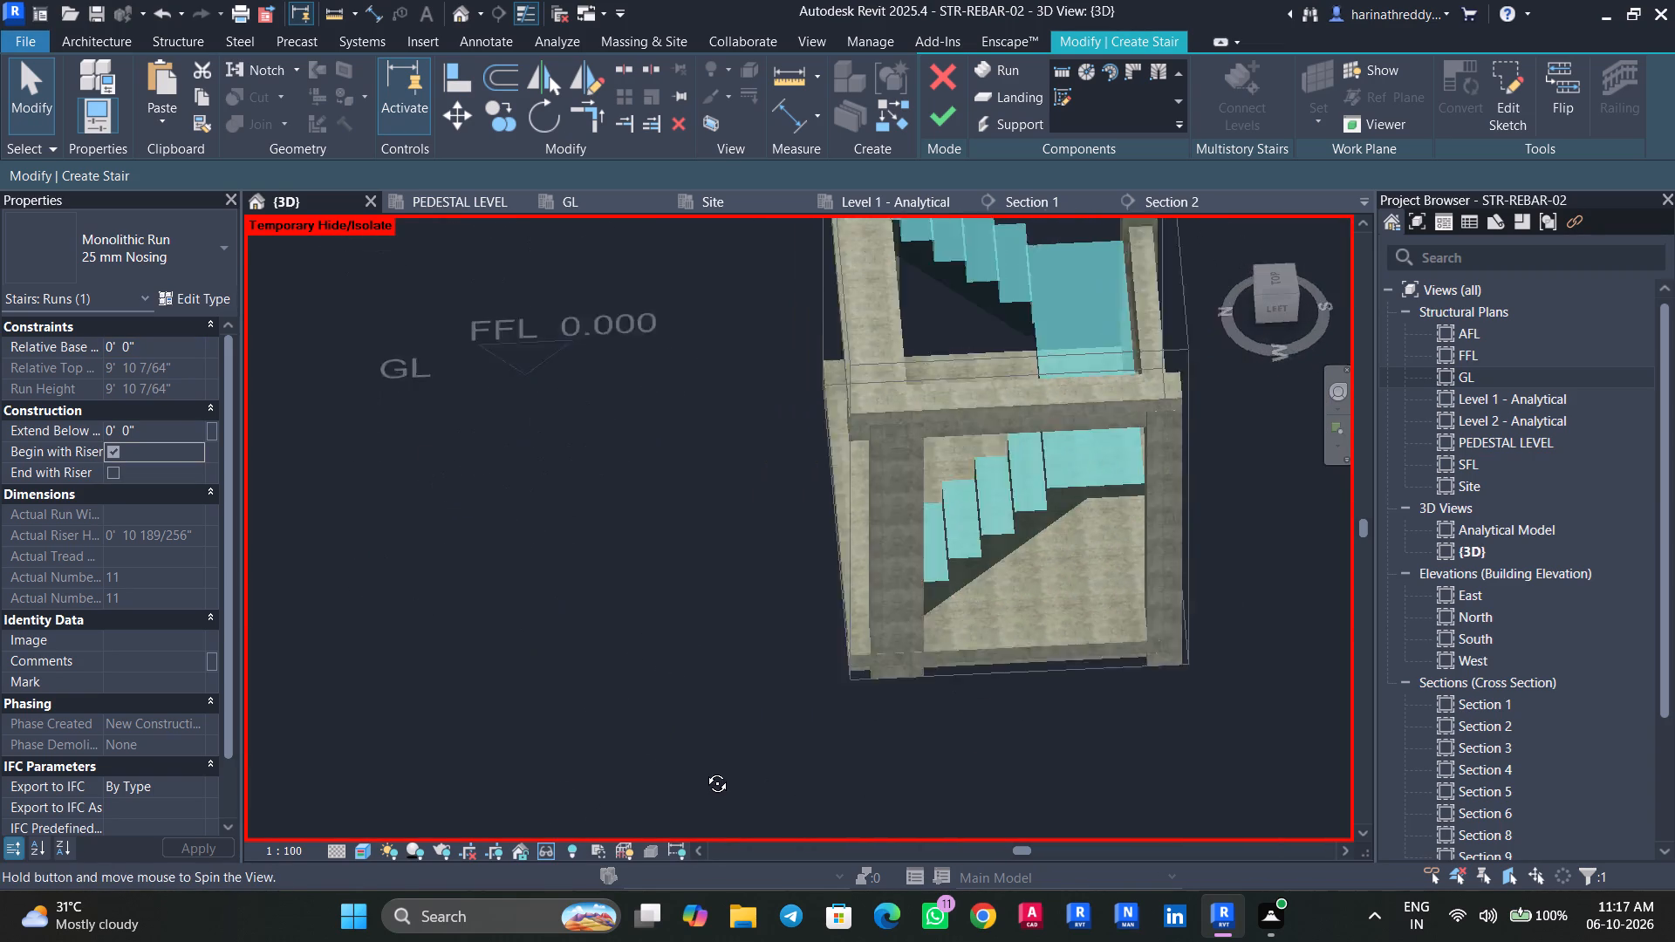
pyautogui.moveTo(704, 770); pyautogui.dragTo(699, 770, button='middle')
pyautogui.moveTo(734, 665); pyautogui.dragTo(633, 521, button='middle')
pyautogui.moveTo(737, 563); pyautogui.dragTo(684, 784, button='middle')
pyautogui.scroll(1, 684, 784)
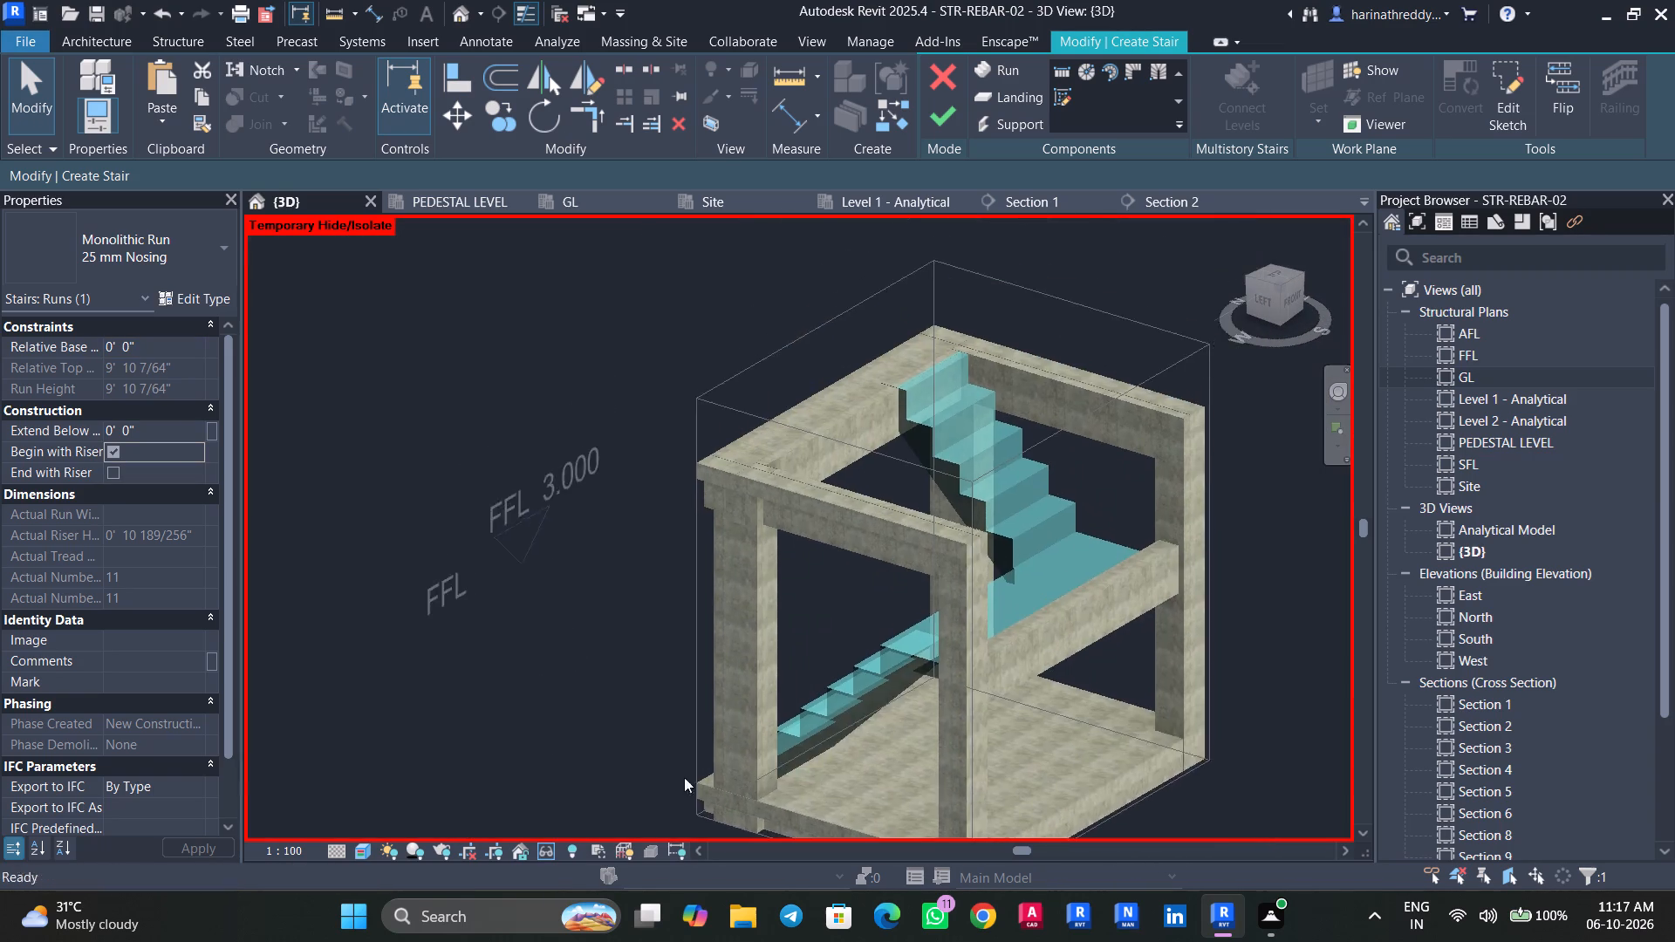
pyautogui.click(932, 120)
pyautogui.press('Escape')
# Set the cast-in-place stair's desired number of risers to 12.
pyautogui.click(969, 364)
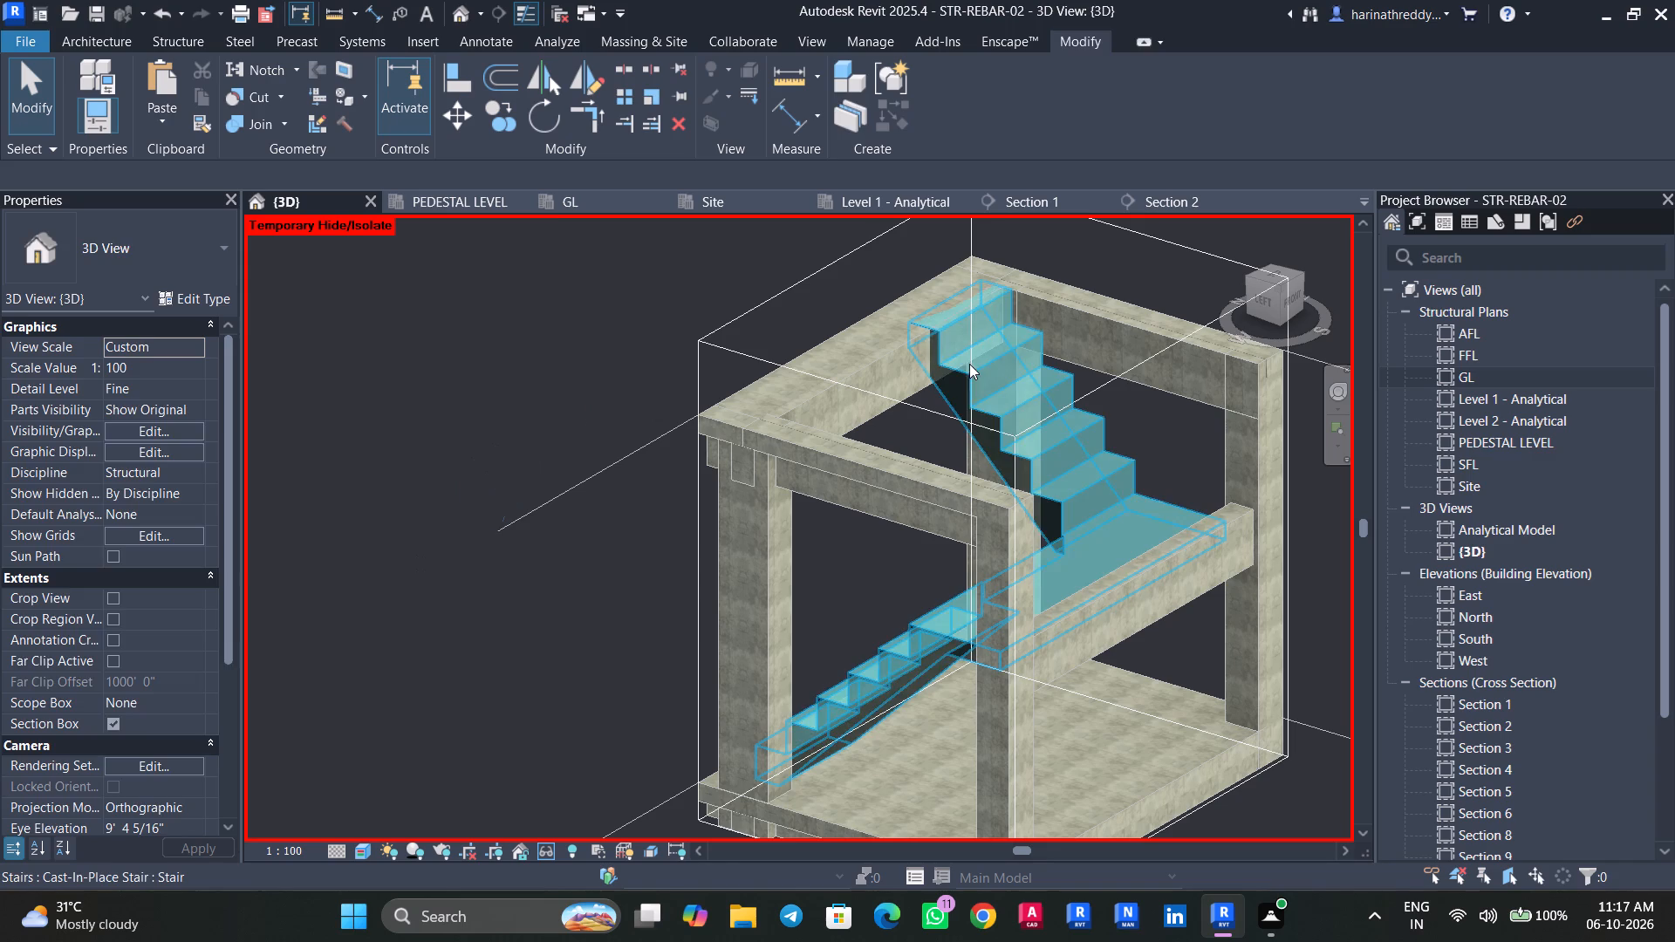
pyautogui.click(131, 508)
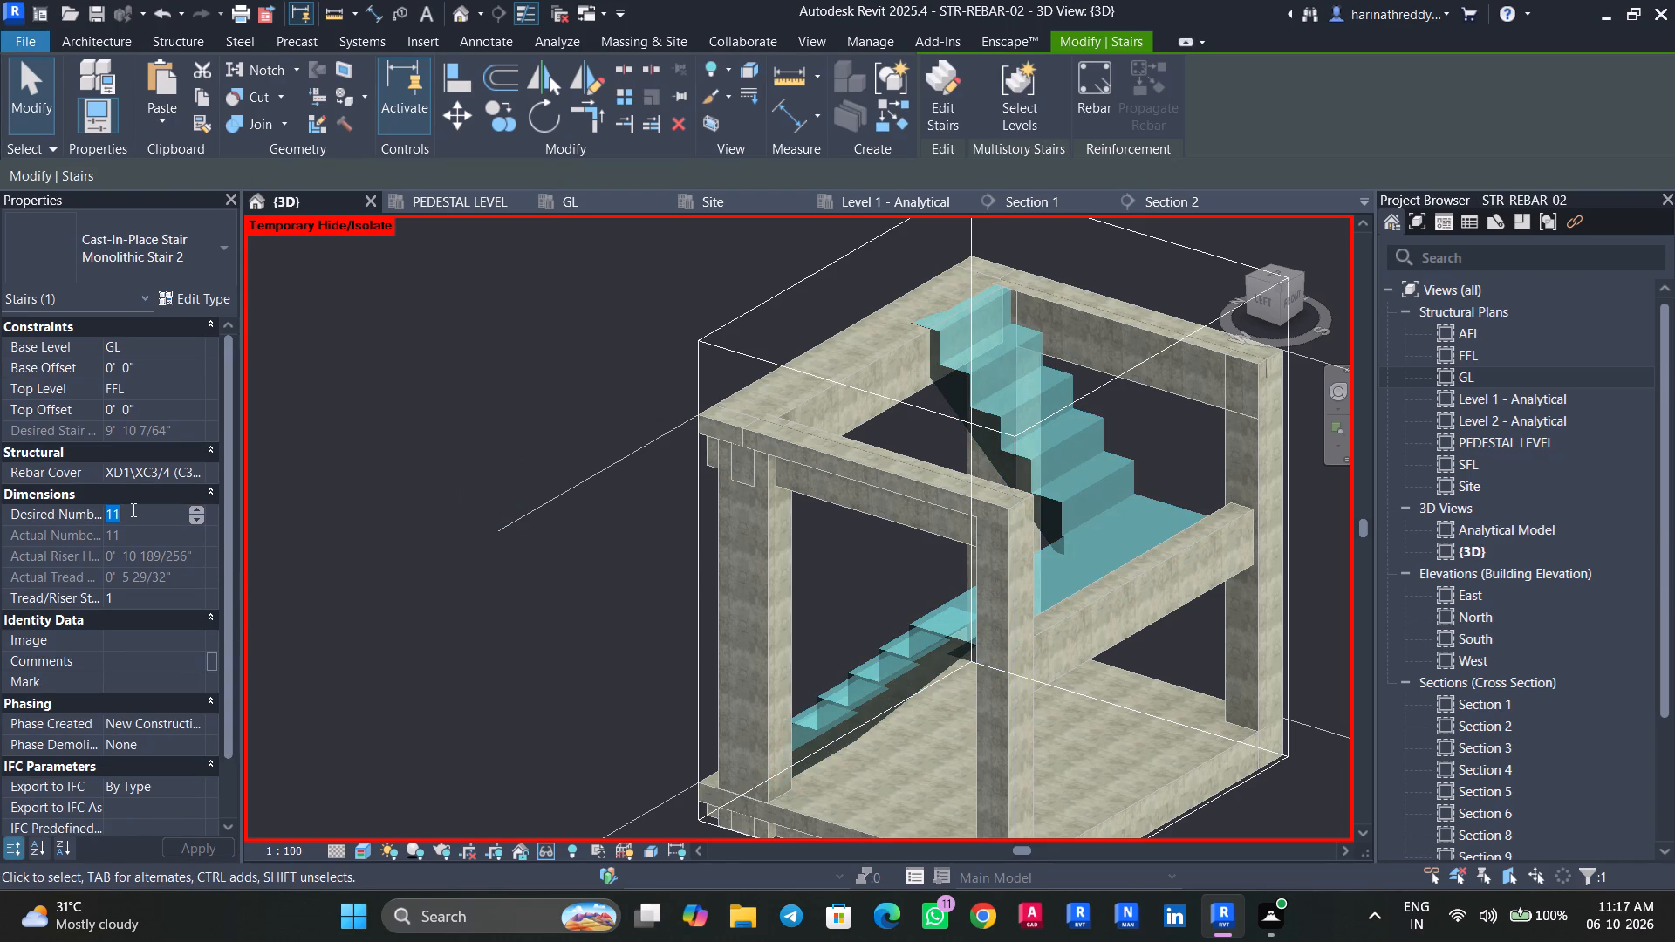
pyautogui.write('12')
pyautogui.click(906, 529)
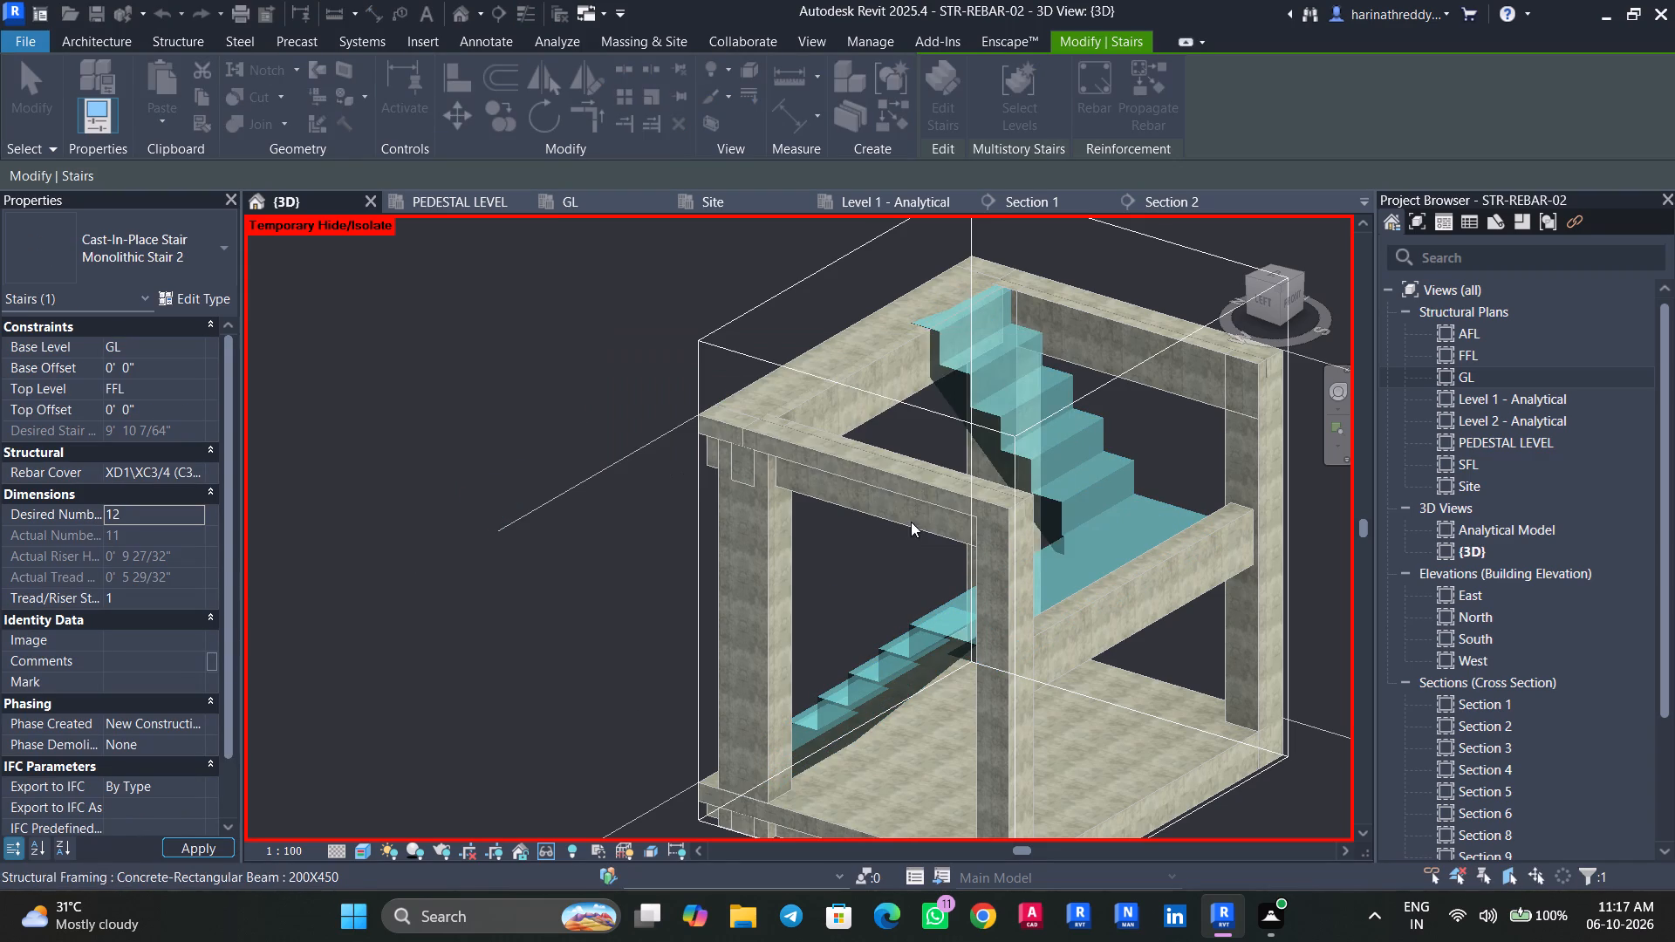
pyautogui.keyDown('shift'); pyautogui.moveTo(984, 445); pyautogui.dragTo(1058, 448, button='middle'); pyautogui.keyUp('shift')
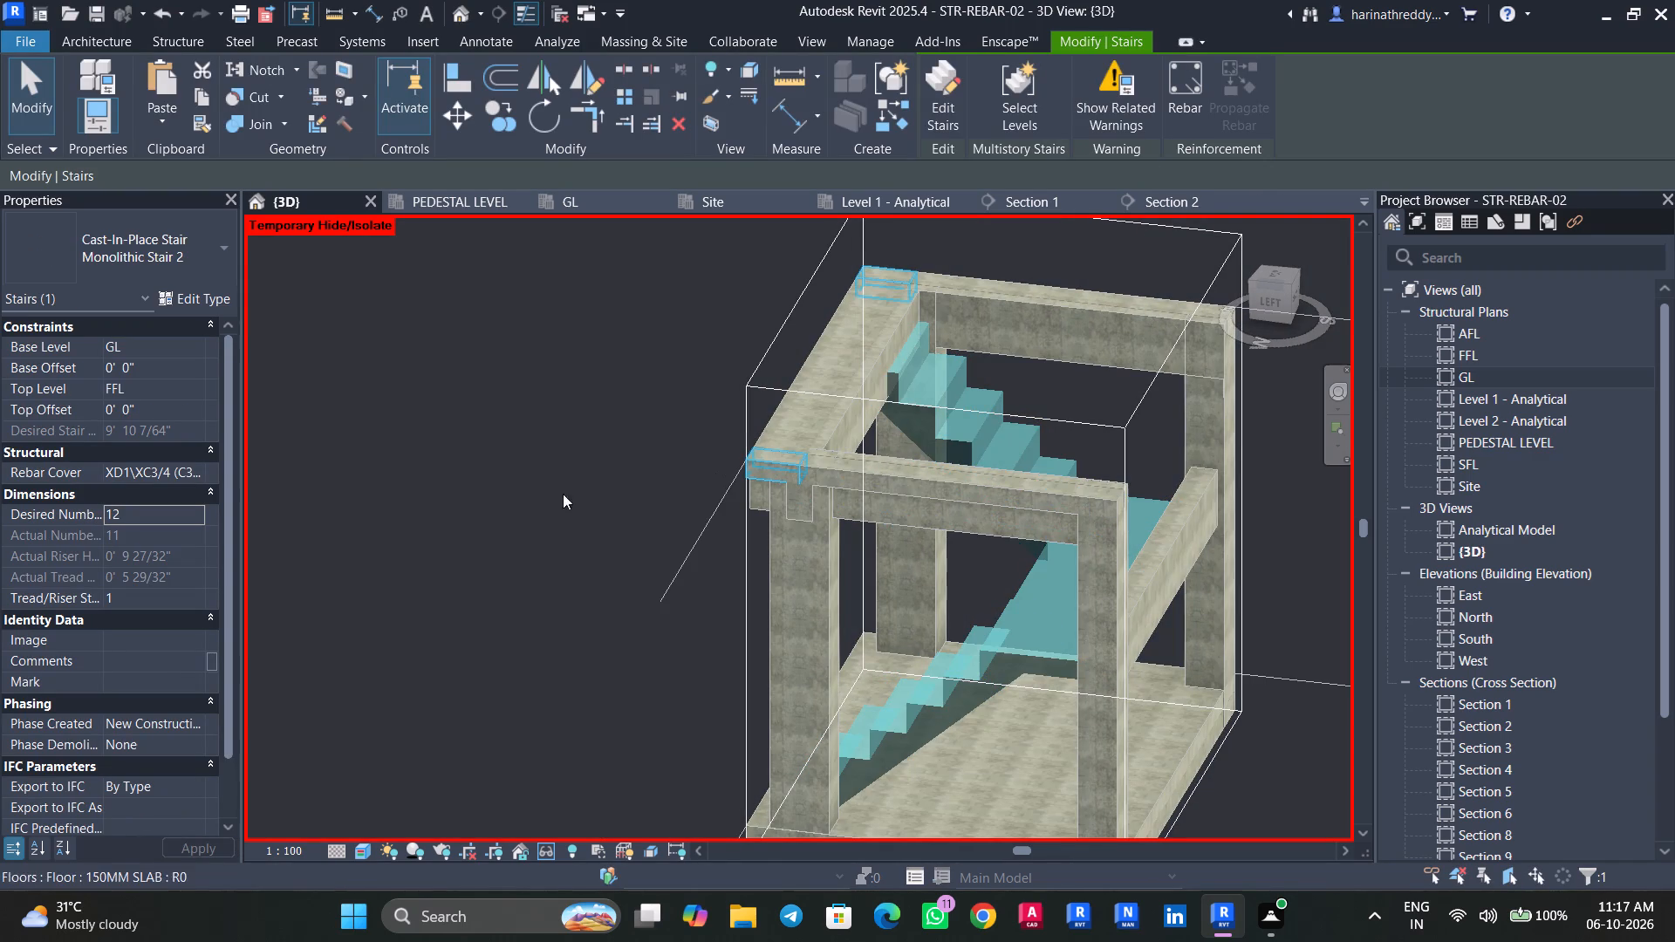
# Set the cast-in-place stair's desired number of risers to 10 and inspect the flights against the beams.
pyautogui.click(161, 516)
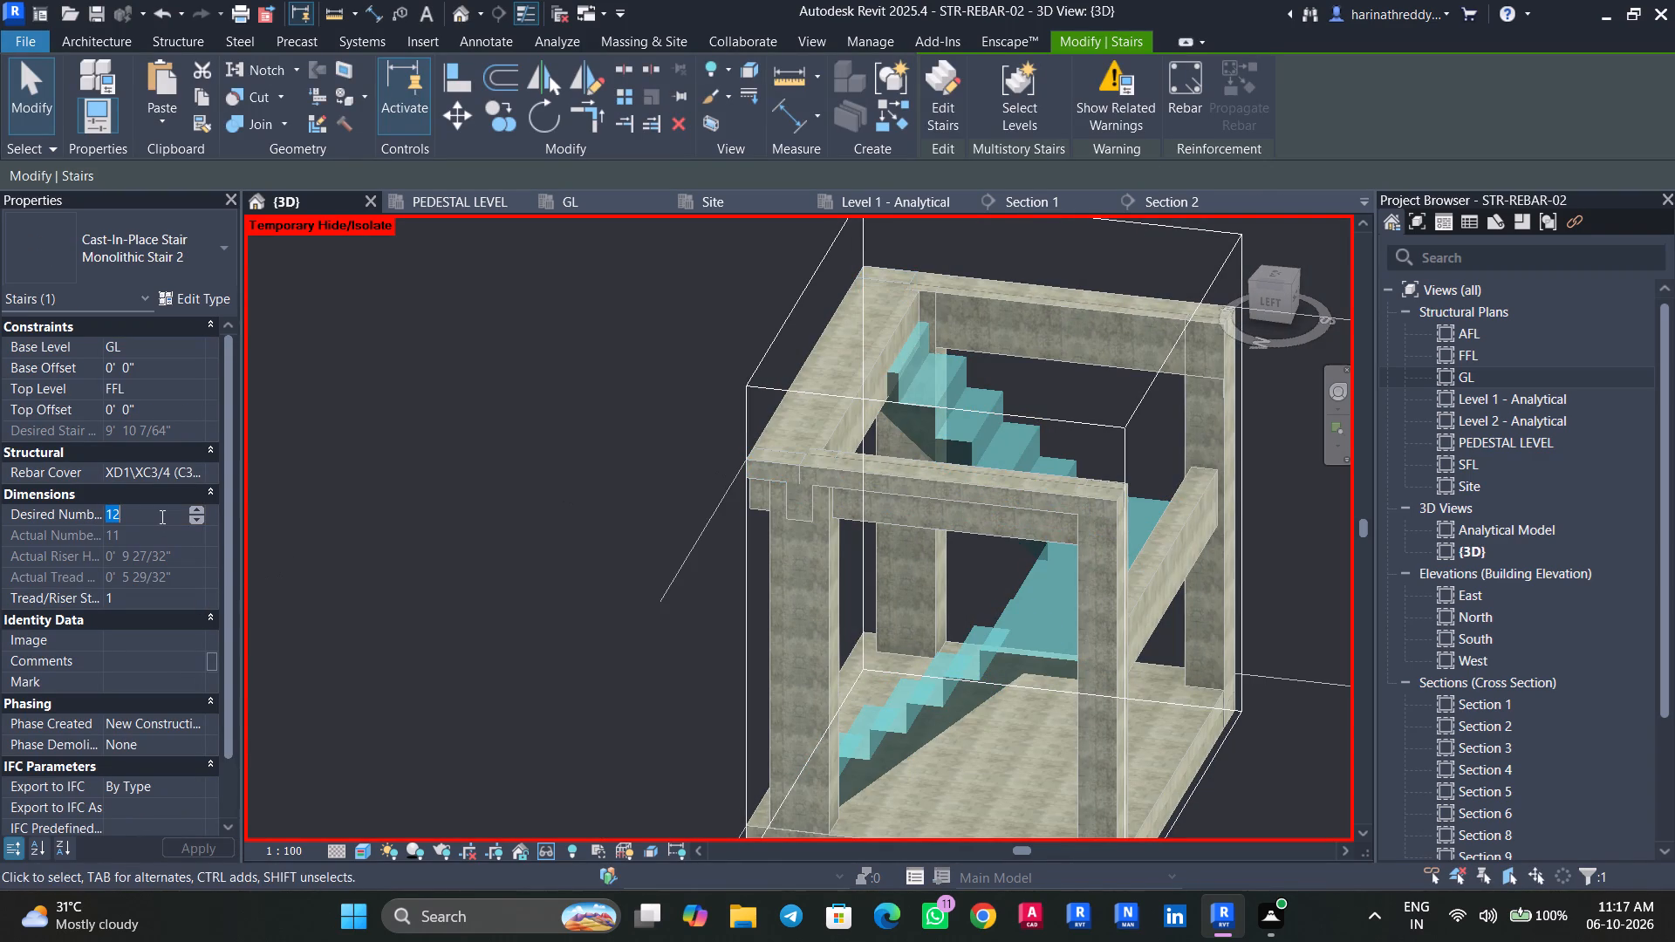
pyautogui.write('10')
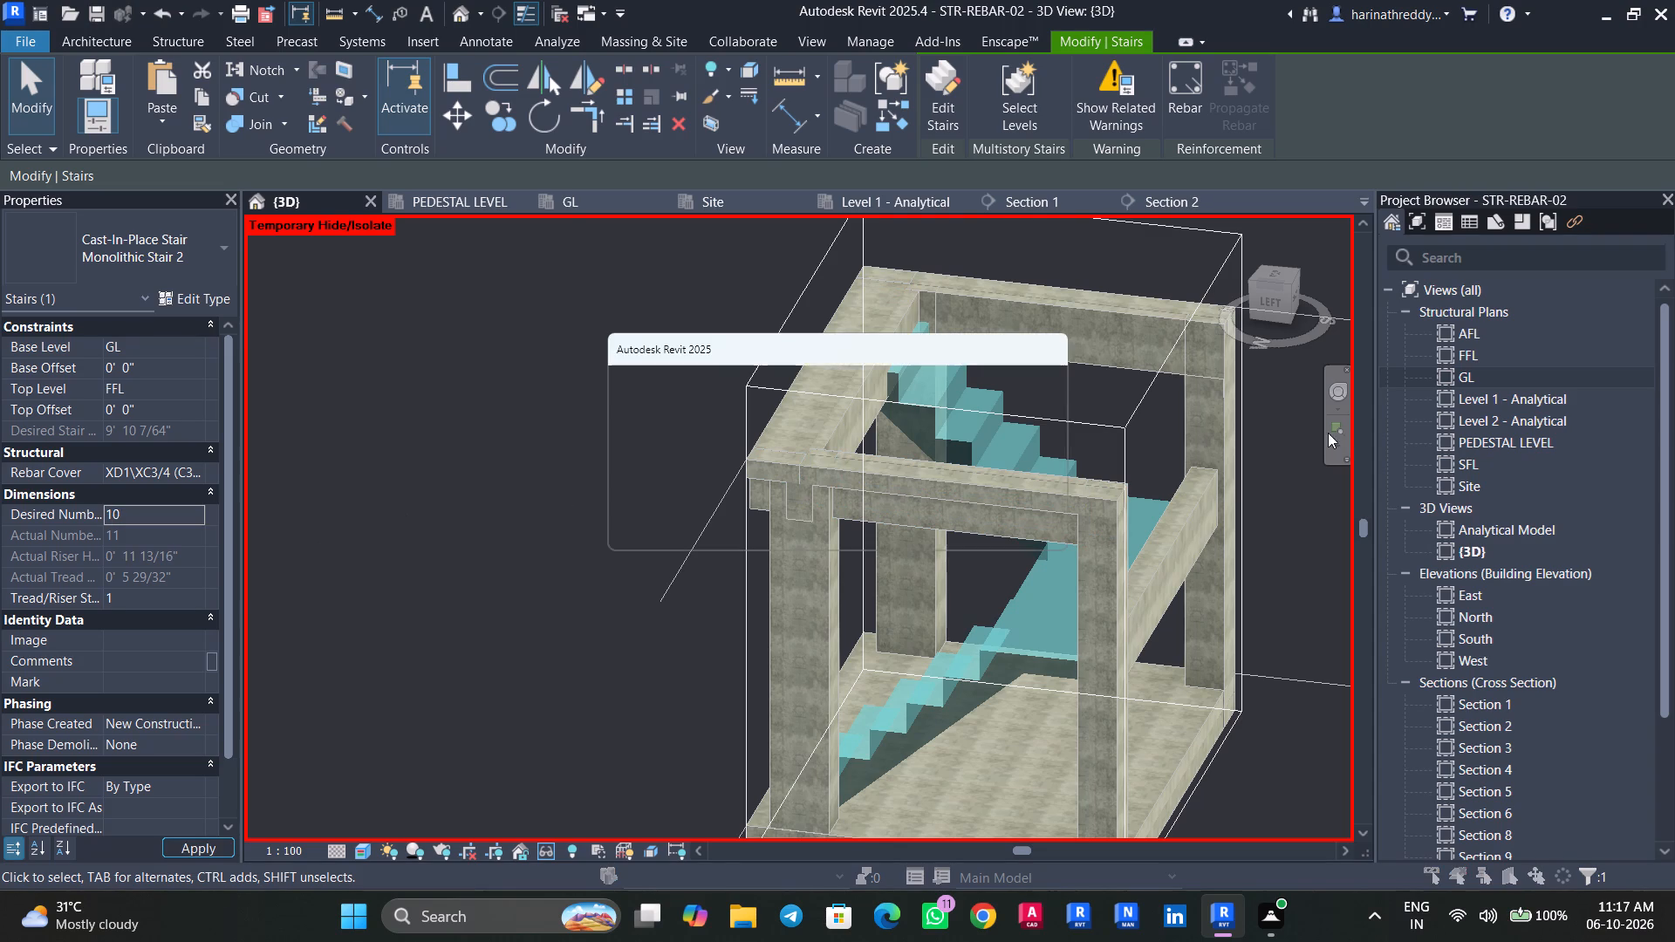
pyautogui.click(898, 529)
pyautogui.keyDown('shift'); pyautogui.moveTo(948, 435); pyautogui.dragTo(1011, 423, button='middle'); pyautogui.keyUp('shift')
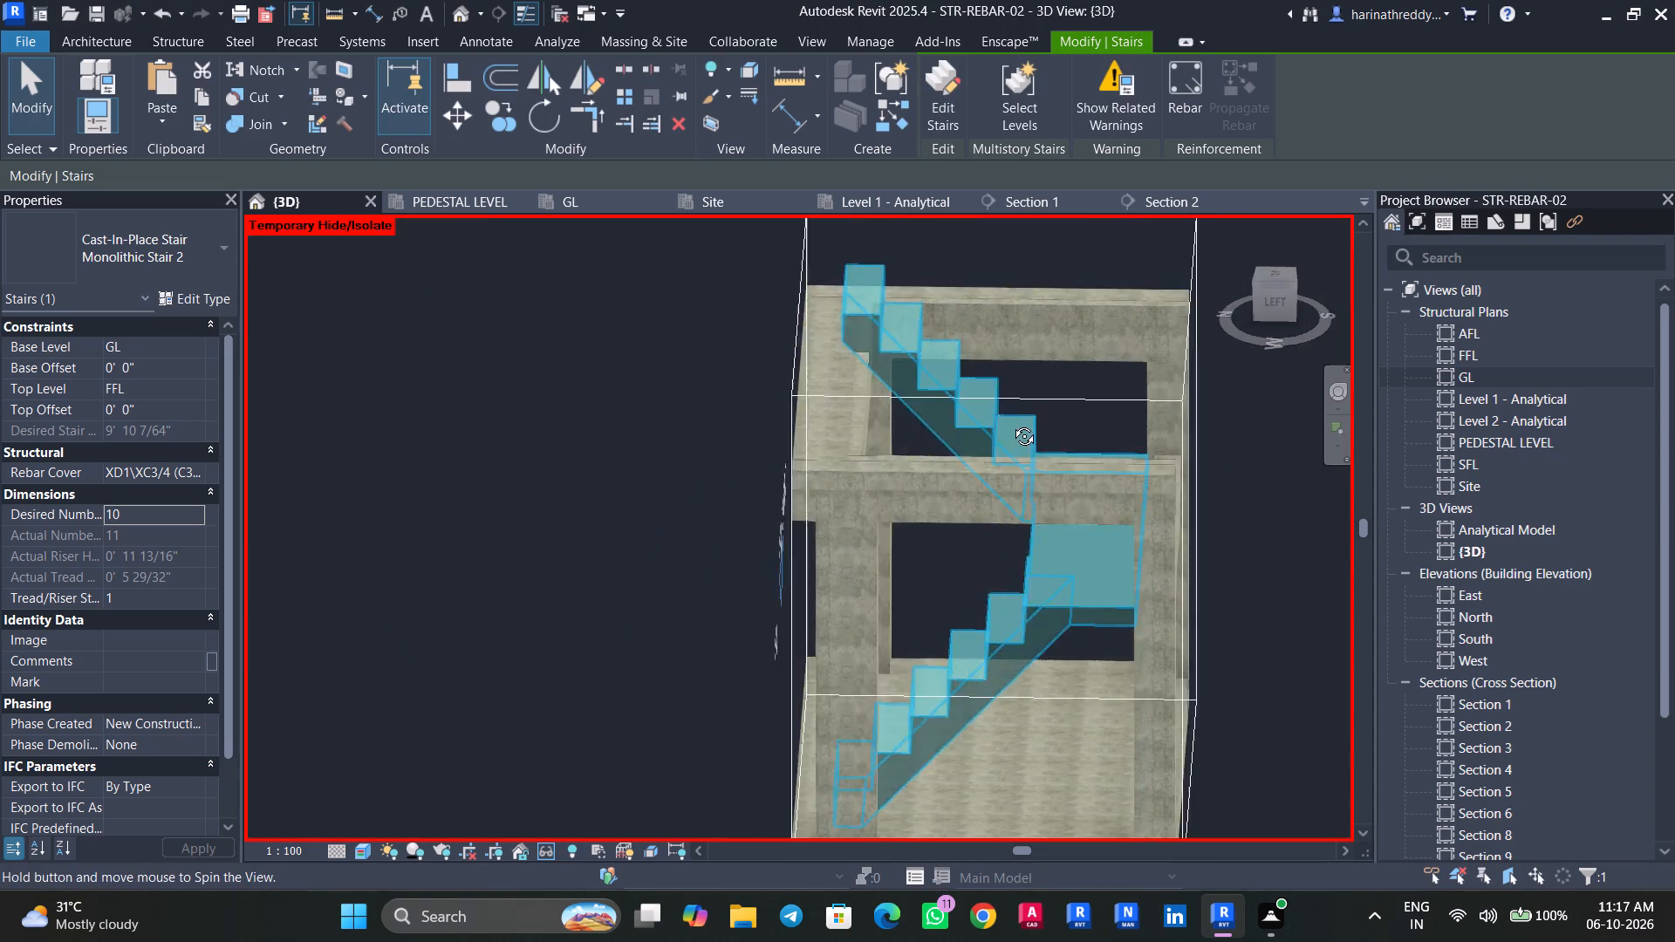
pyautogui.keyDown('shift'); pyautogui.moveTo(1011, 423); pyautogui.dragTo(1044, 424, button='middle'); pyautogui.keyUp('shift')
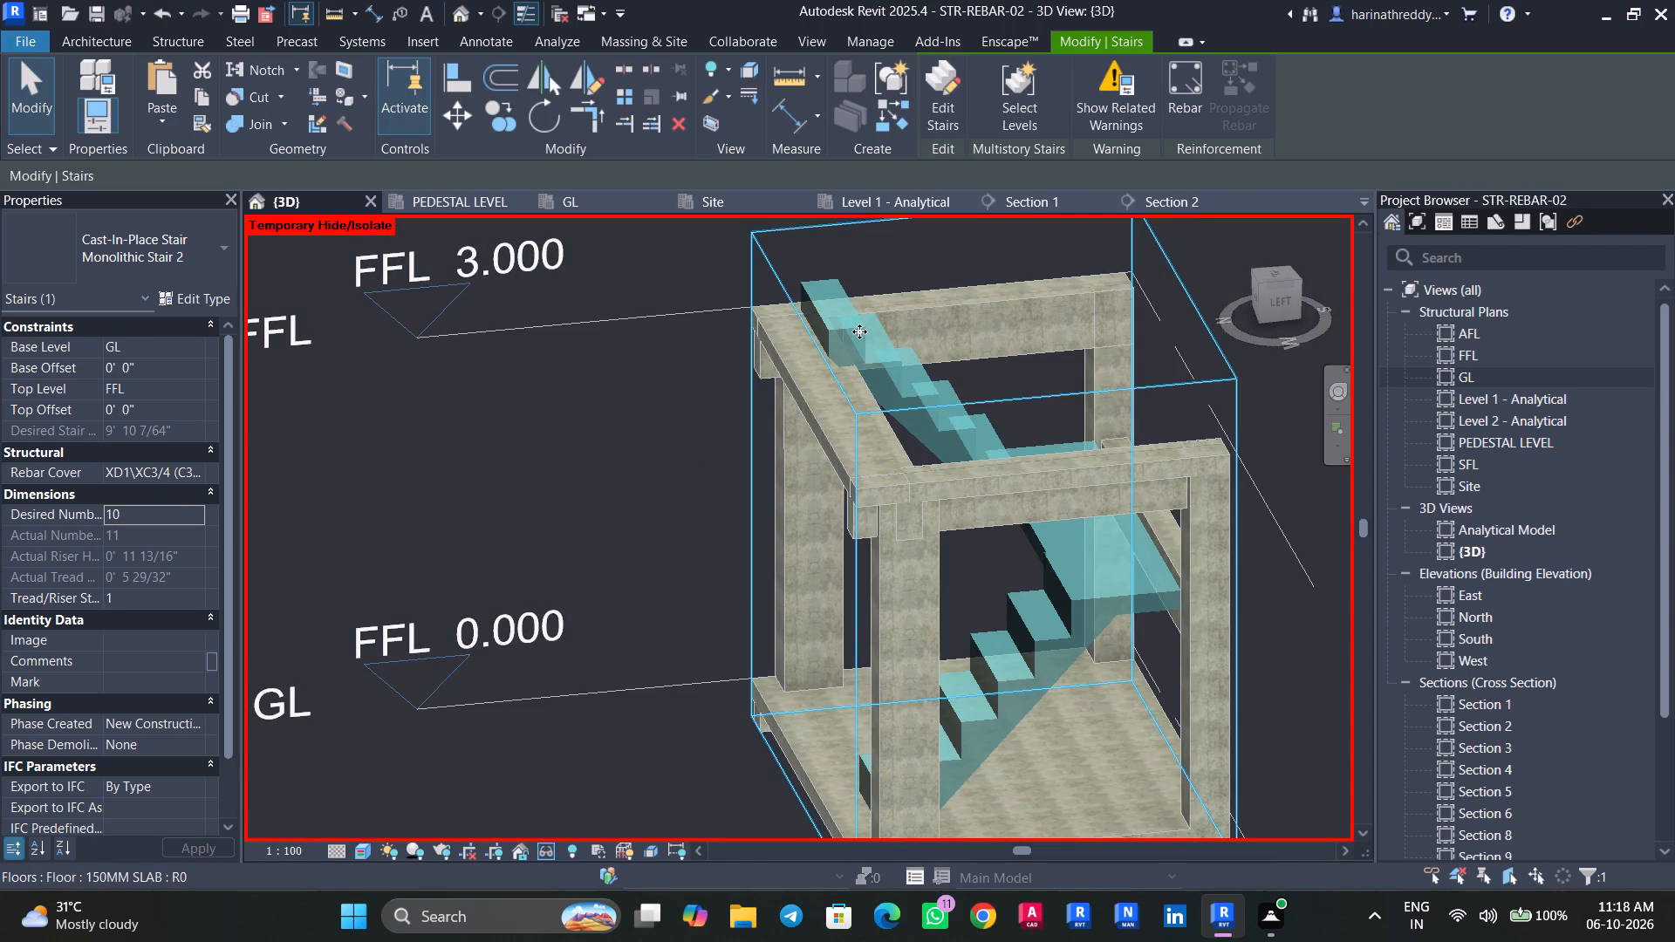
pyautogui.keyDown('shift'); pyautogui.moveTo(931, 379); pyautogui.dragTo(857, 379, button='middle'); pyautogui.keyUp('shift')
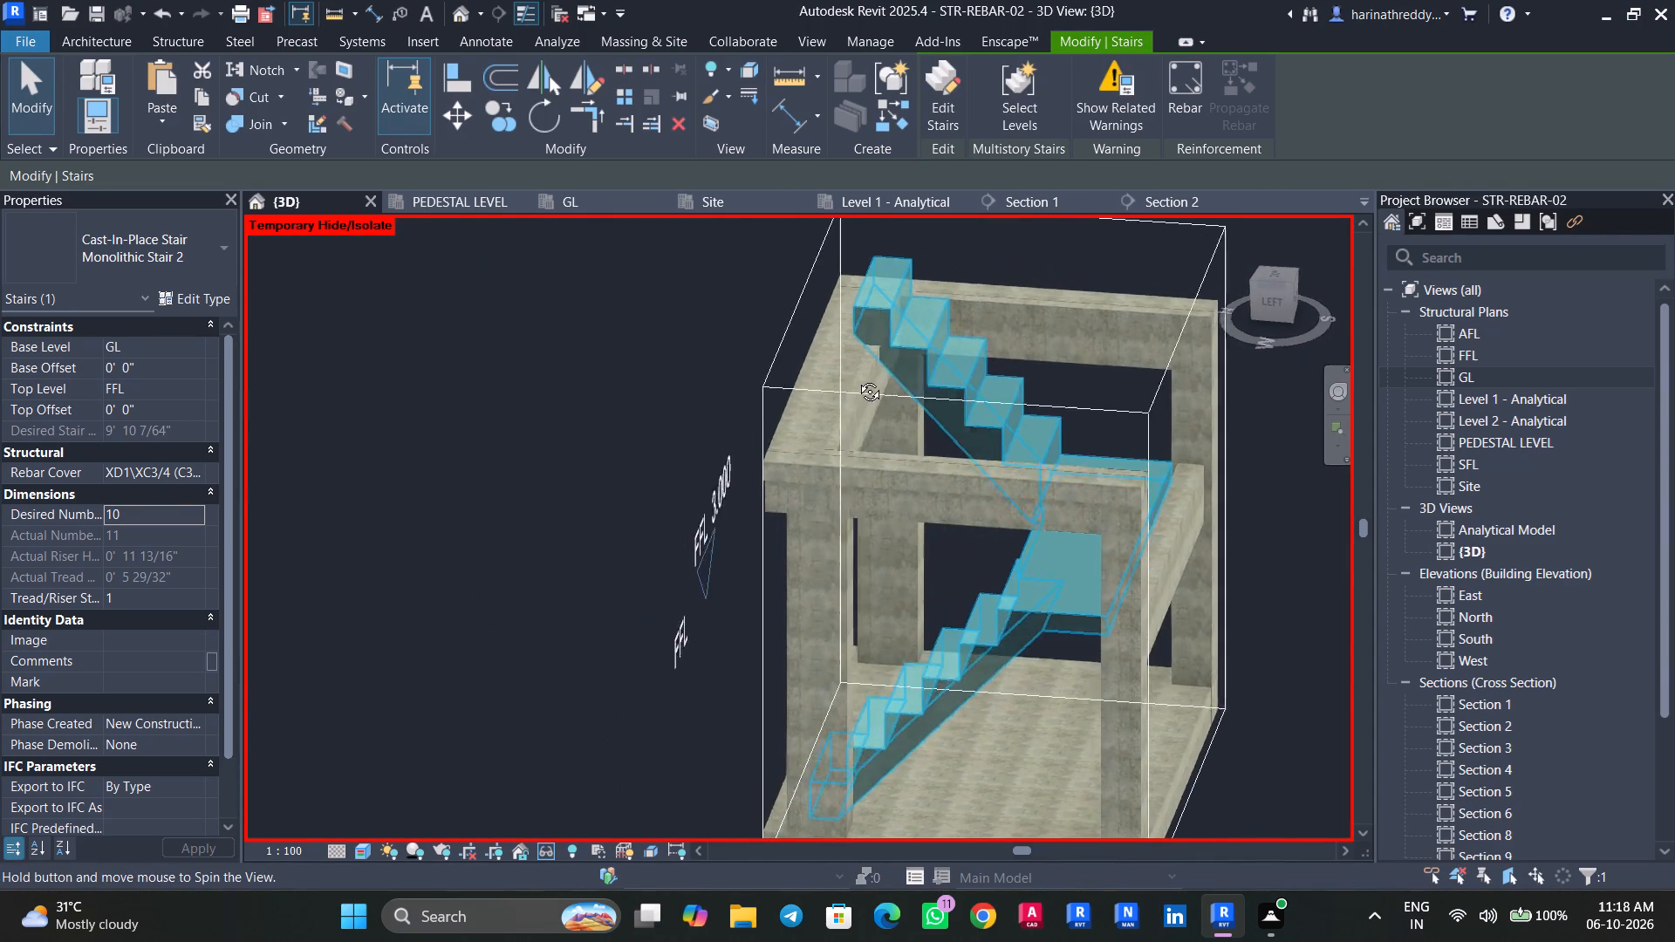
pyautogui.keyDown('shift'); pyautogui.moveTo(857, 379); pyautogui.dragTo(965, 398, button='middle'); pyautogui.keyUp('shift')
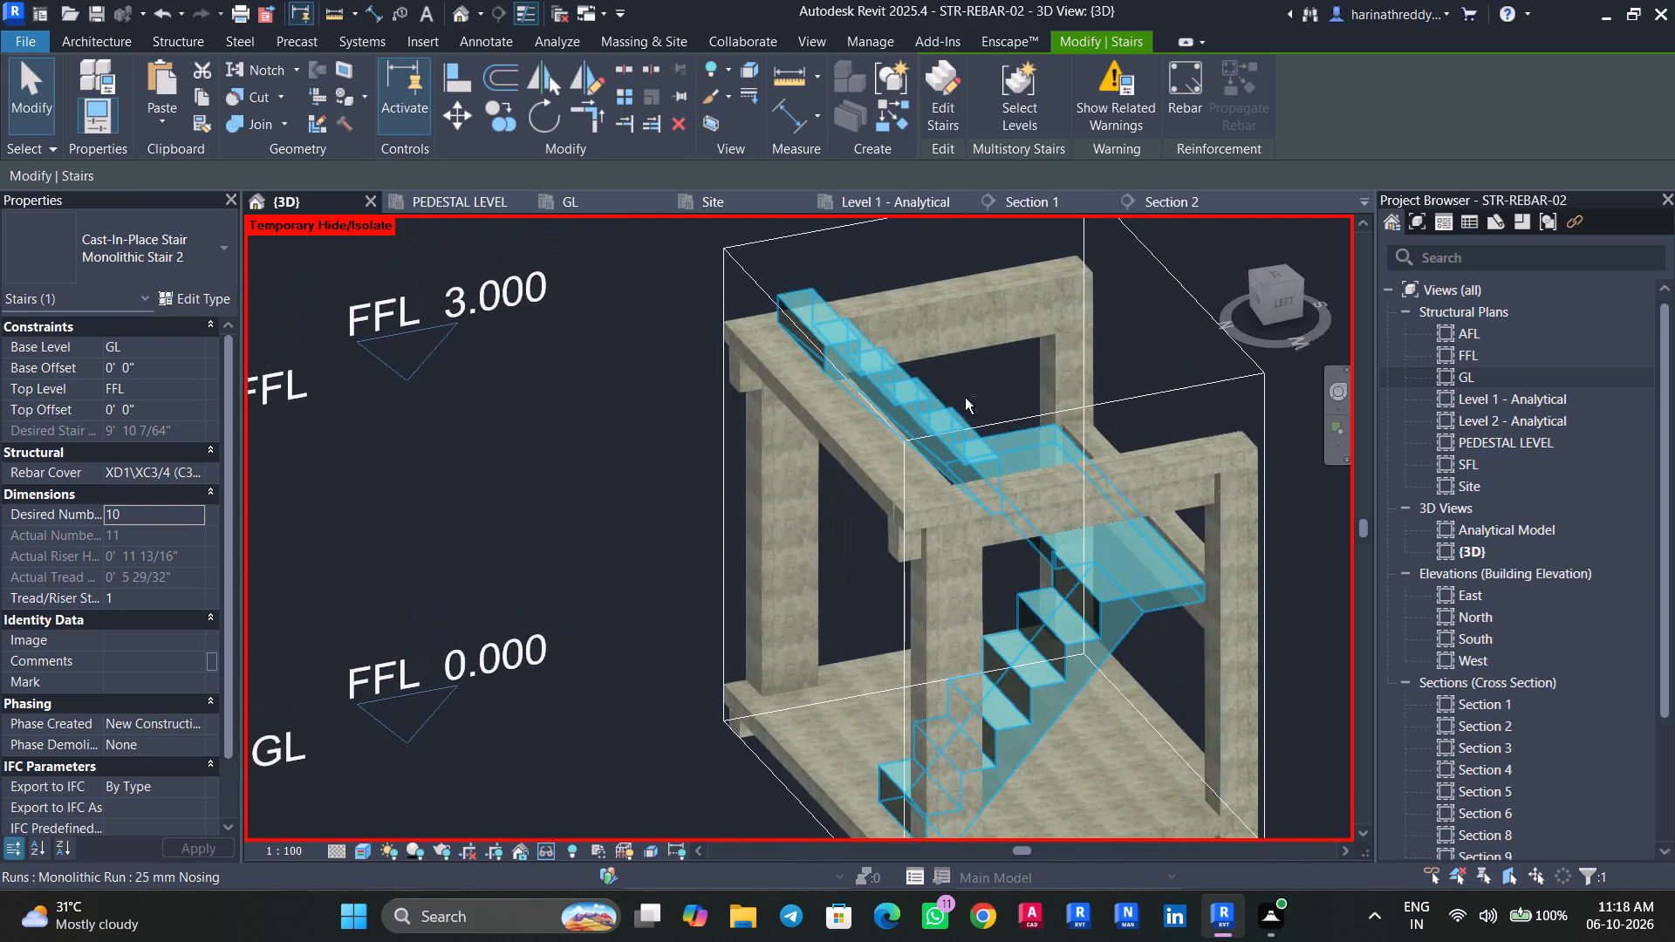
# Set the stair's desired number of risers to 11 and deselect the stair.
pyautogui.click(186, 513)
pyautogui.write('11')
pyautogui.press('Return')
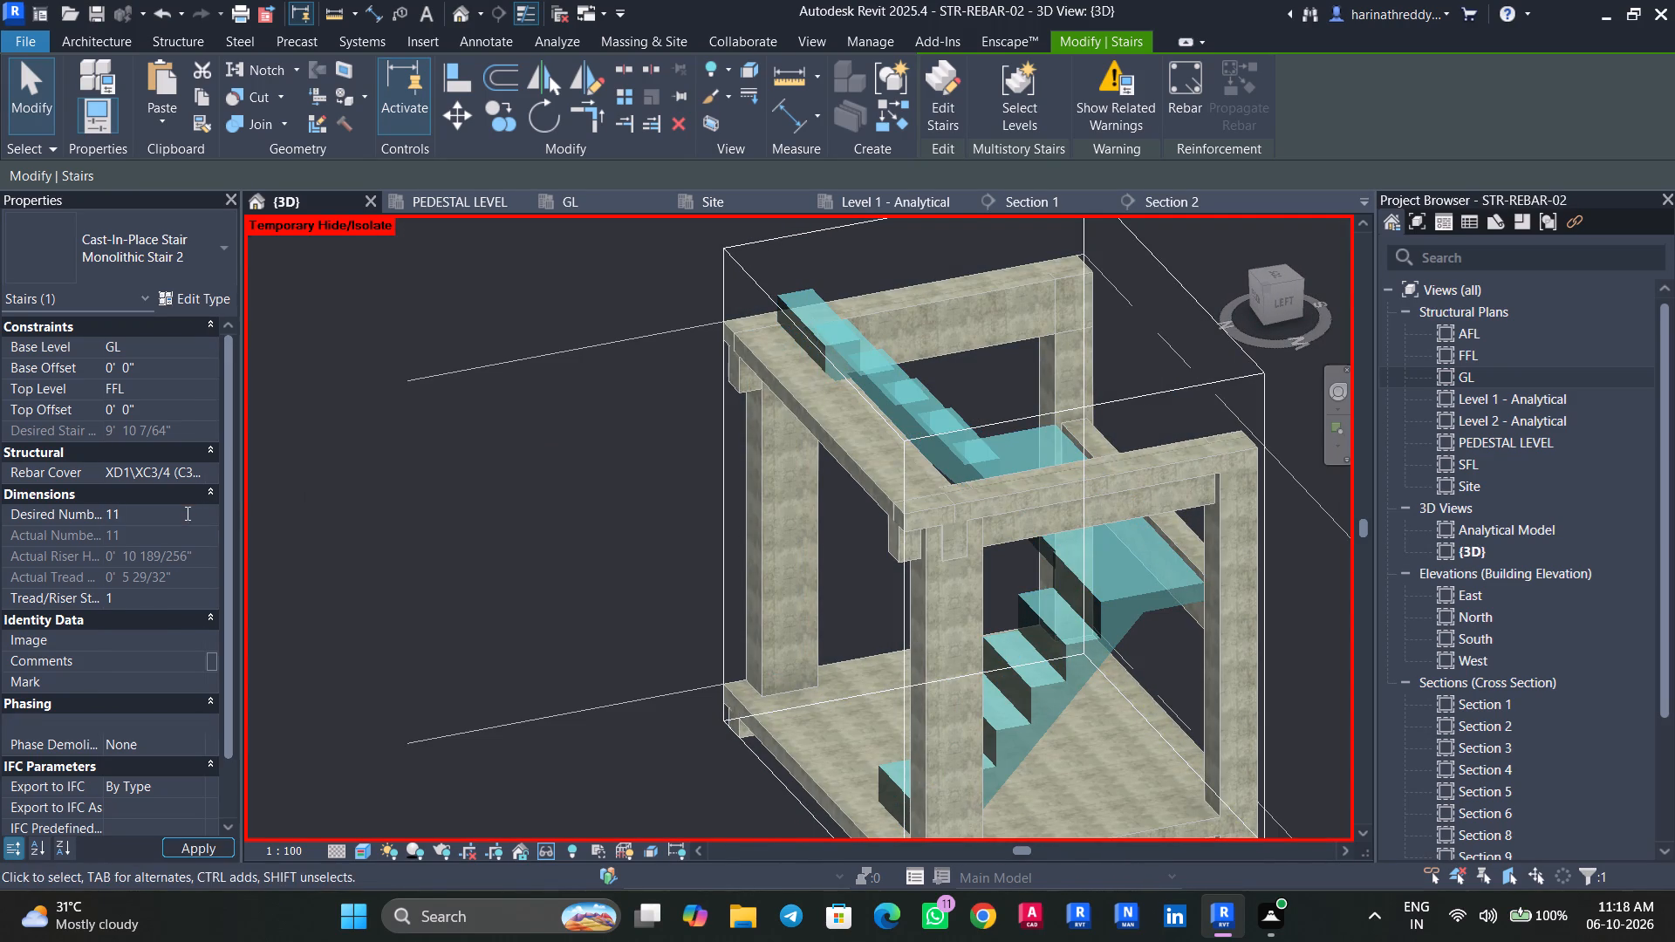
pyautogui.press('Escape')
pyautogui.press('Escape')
# Edit the stair from the top view, open the run's sketch and delete the upper flight's last riser line inside the beam.
pyautogui.moveTo(936, 427); pyautogui.dragTo(810, 496, button='middle')
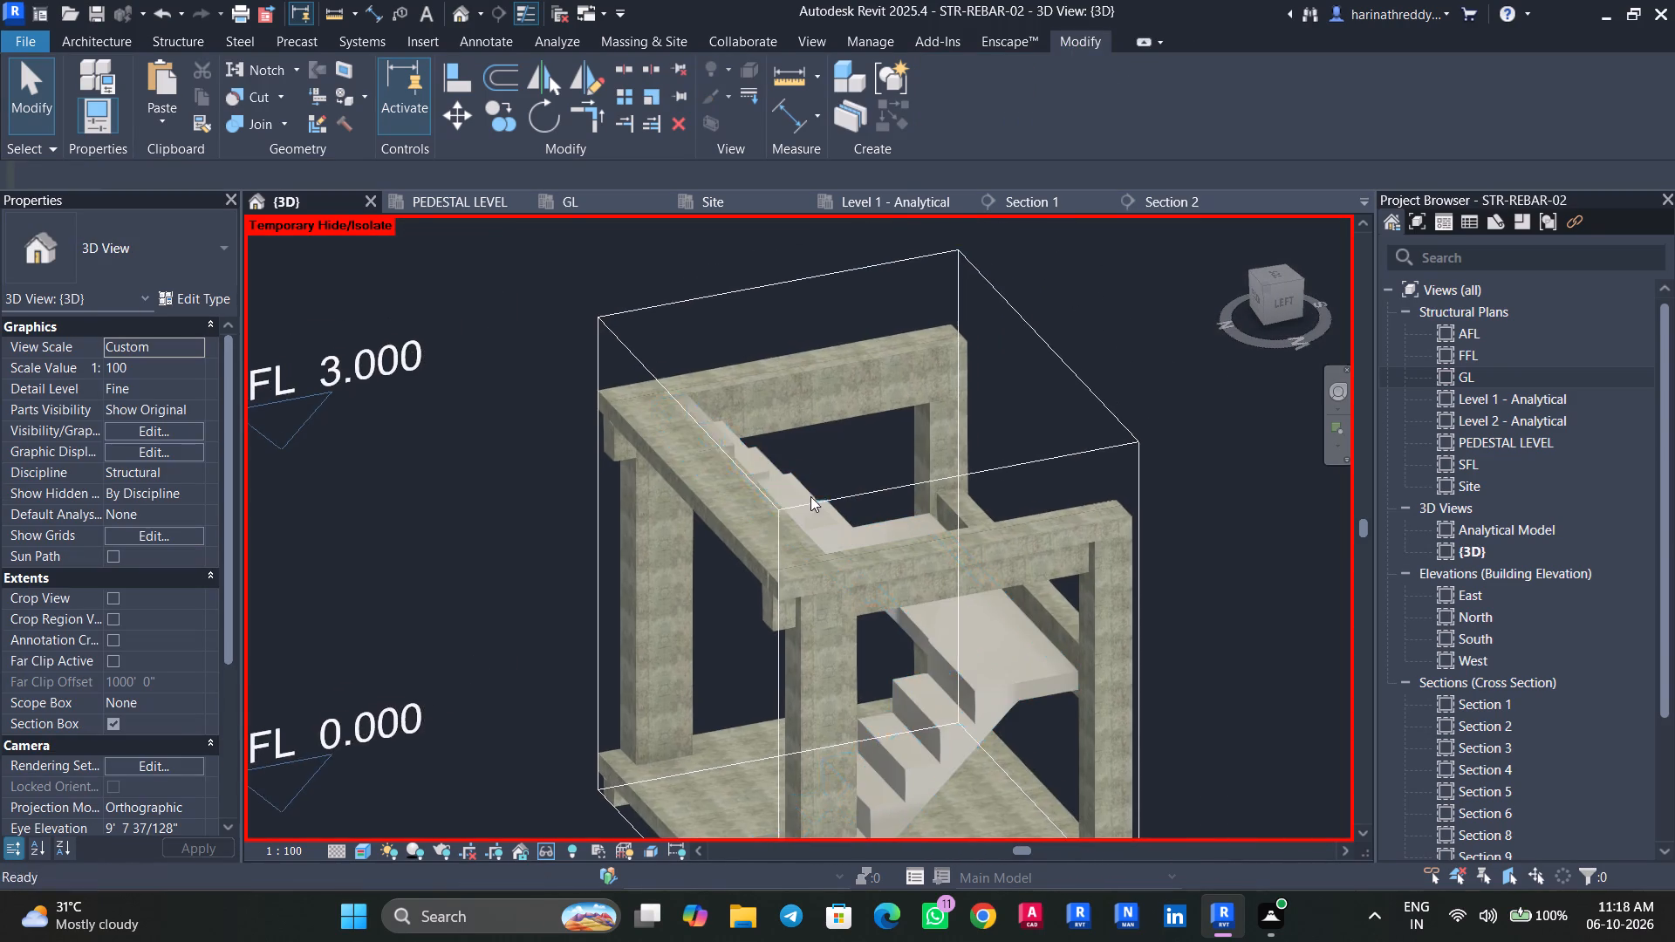
pyautogui.keyDown('shift'); pyautogui.moveTo(858, 491); pyautogui.dragTo(740, 610, button='middle'); pyautogui.keyUp('shift')
pyautogui.press('Escape')
pyautogui.press('Escape')
pyautogui.click(837, 456)
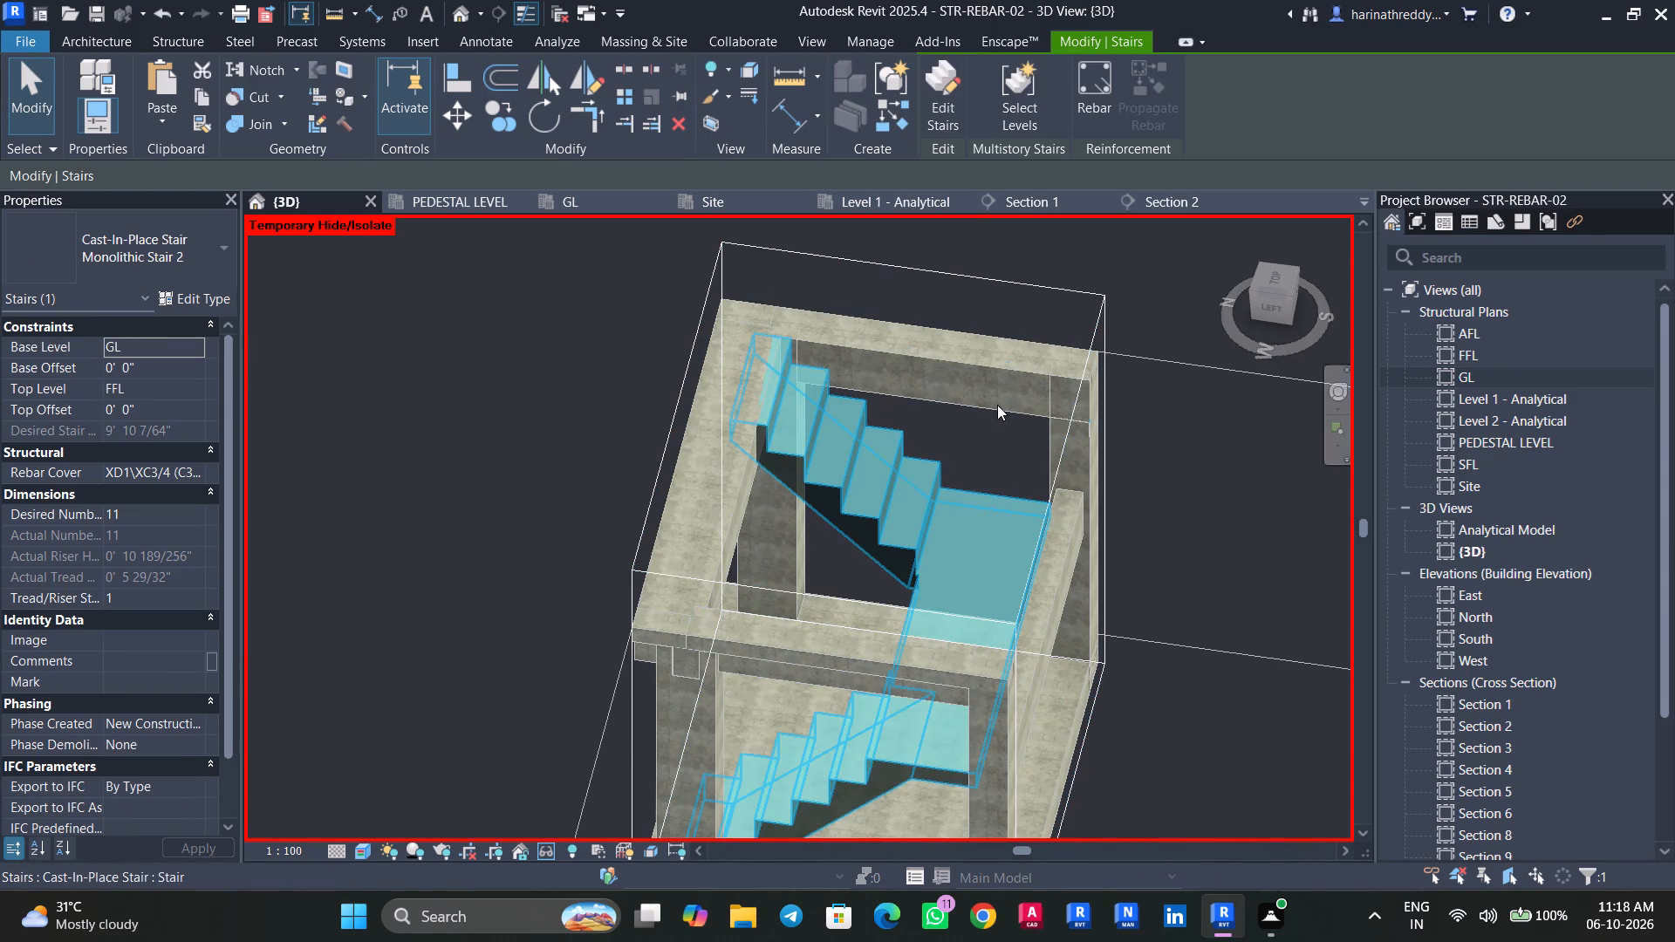
pyautogui.click(1279, 287)
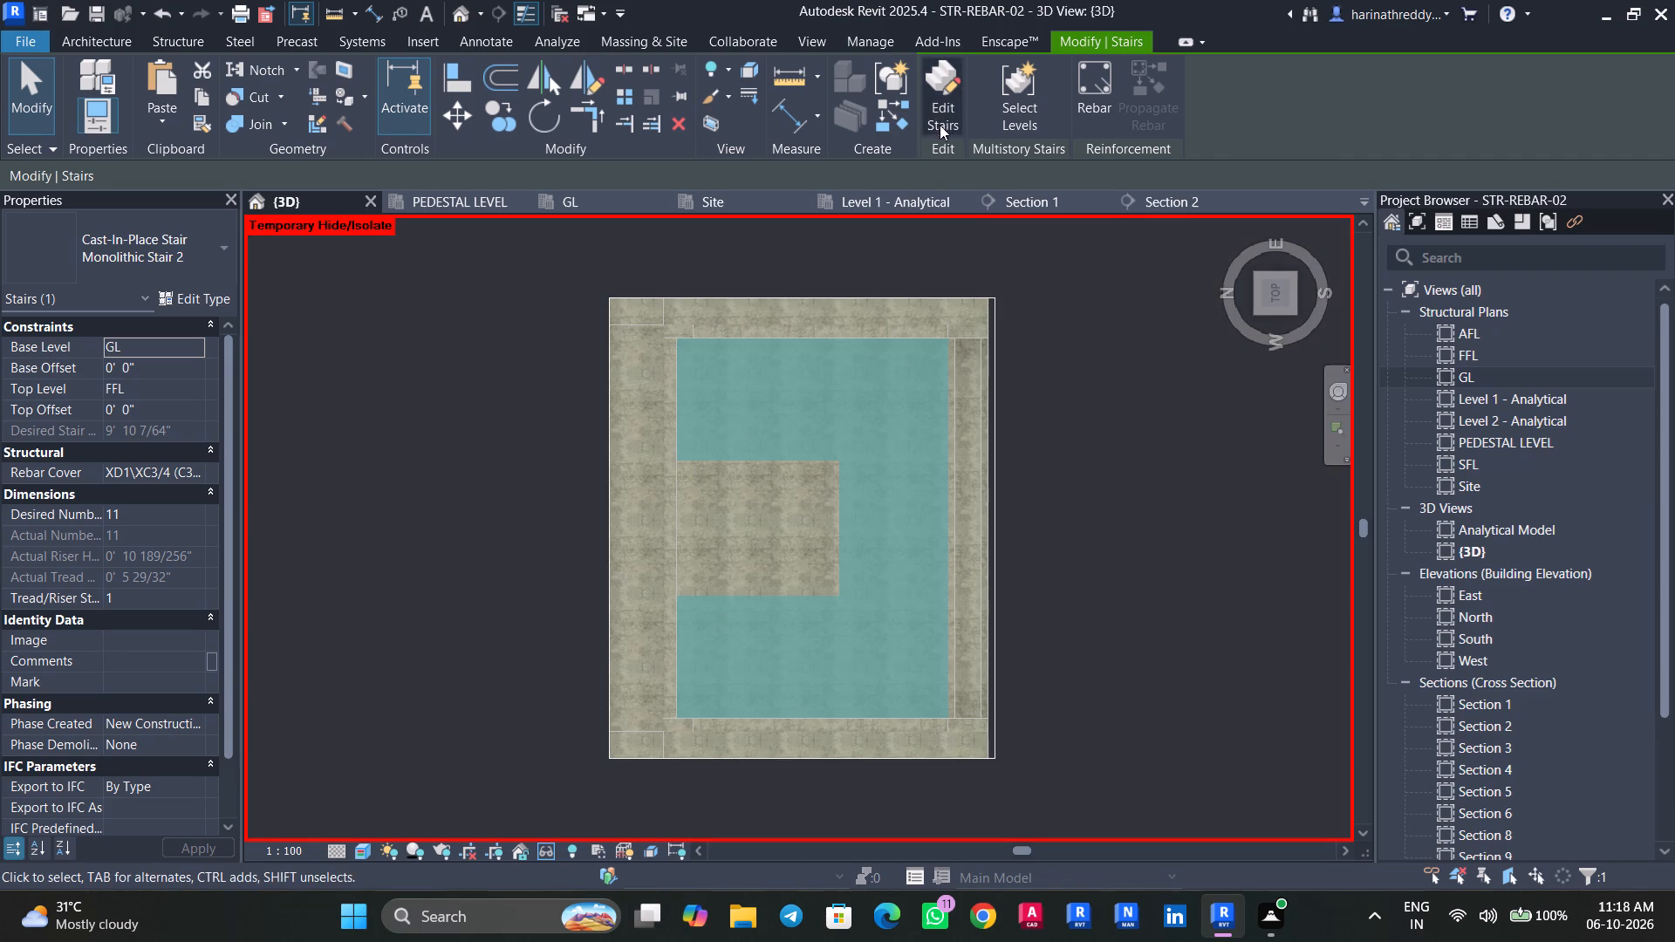
pyautogui.click(937, 117)
pyautogui.scroll(-1, 645, 415)
pyautogui.scroll(5, 645, 415)
pyautogui.scroll(-1, 645, 414)
pyautogui.scroll(3, 645, 414)
pyautogui.click(667, 397)
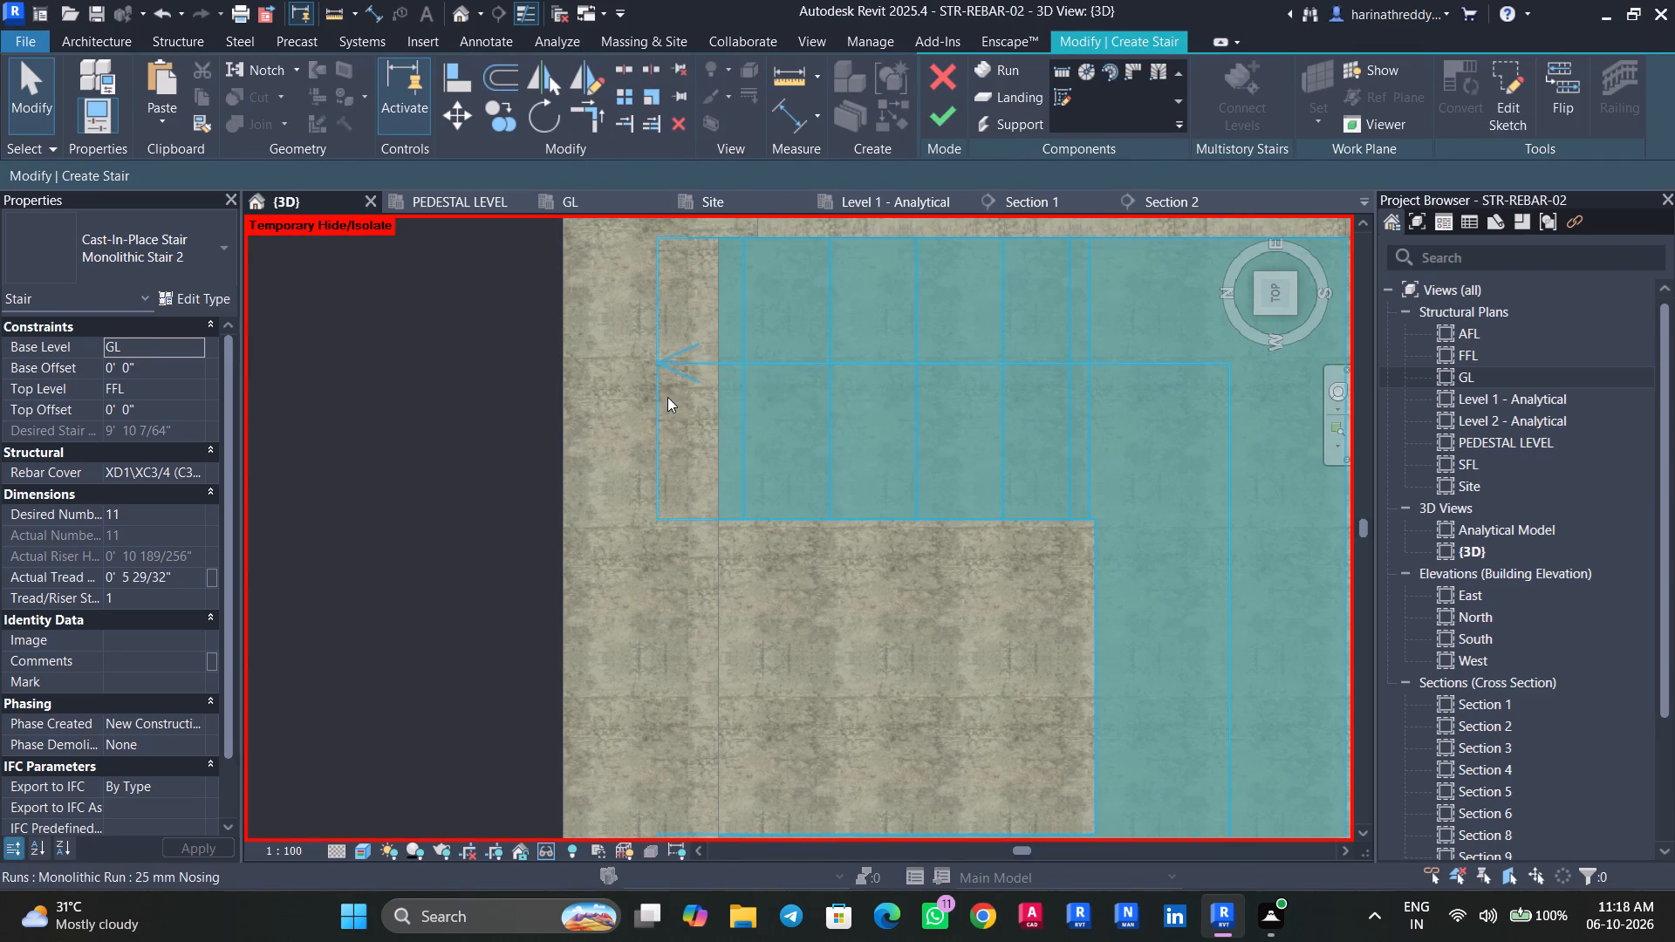
pyautogui.click(1489, 117)
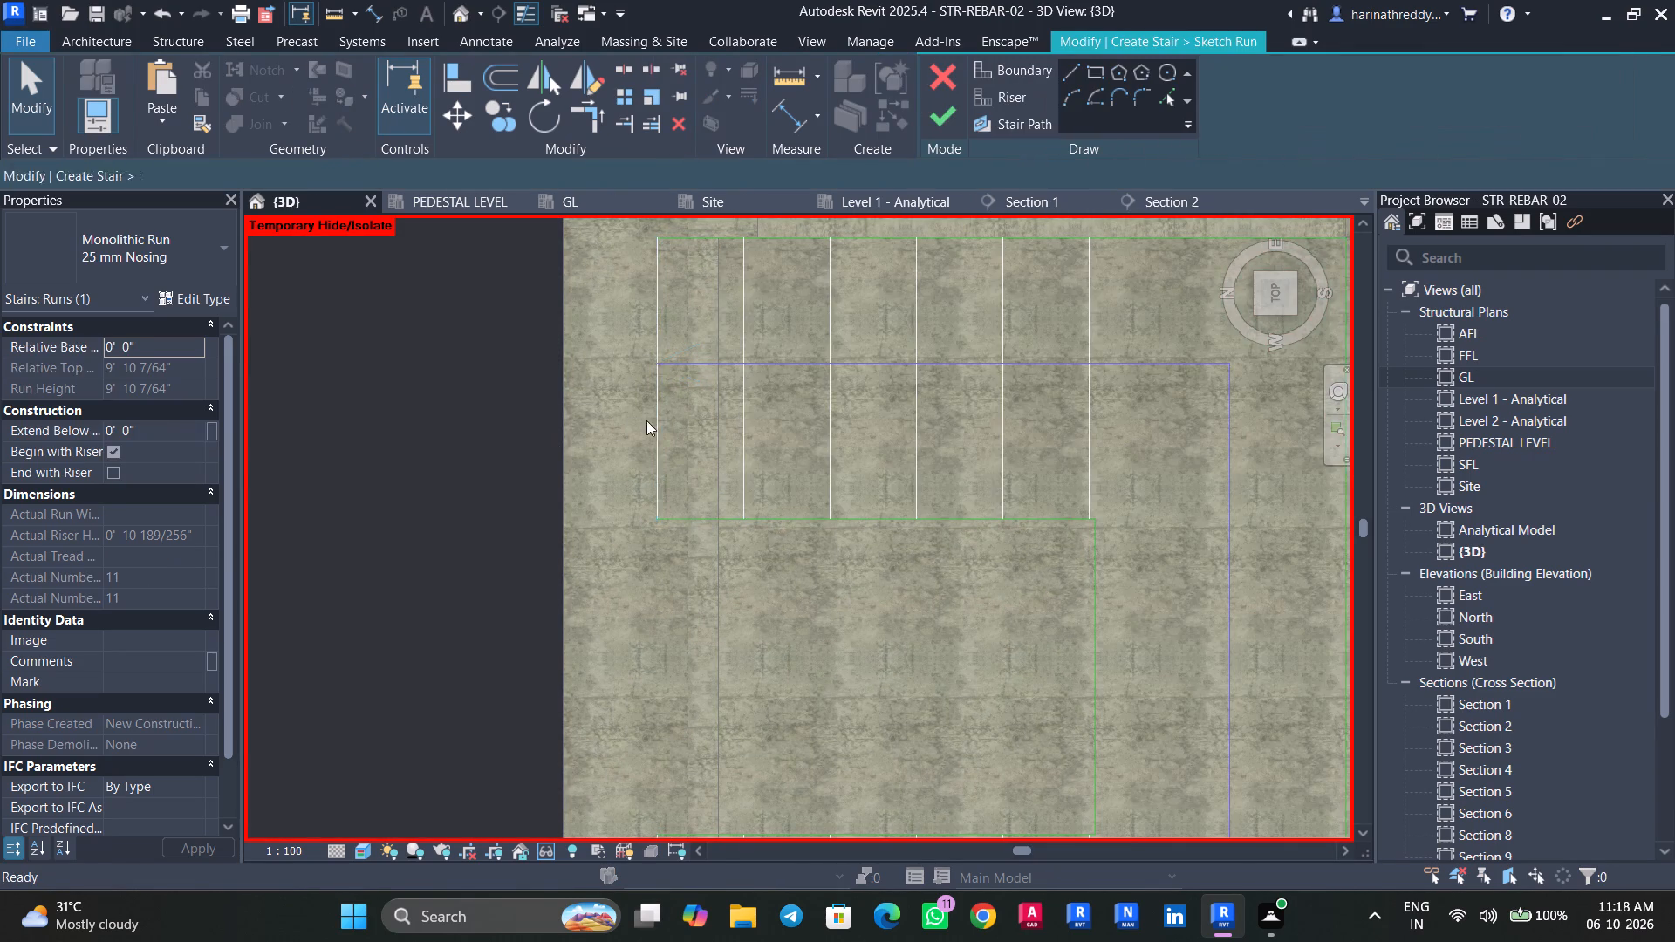
pyautogui.click(667, 409)
pyautogui.press('Delete')
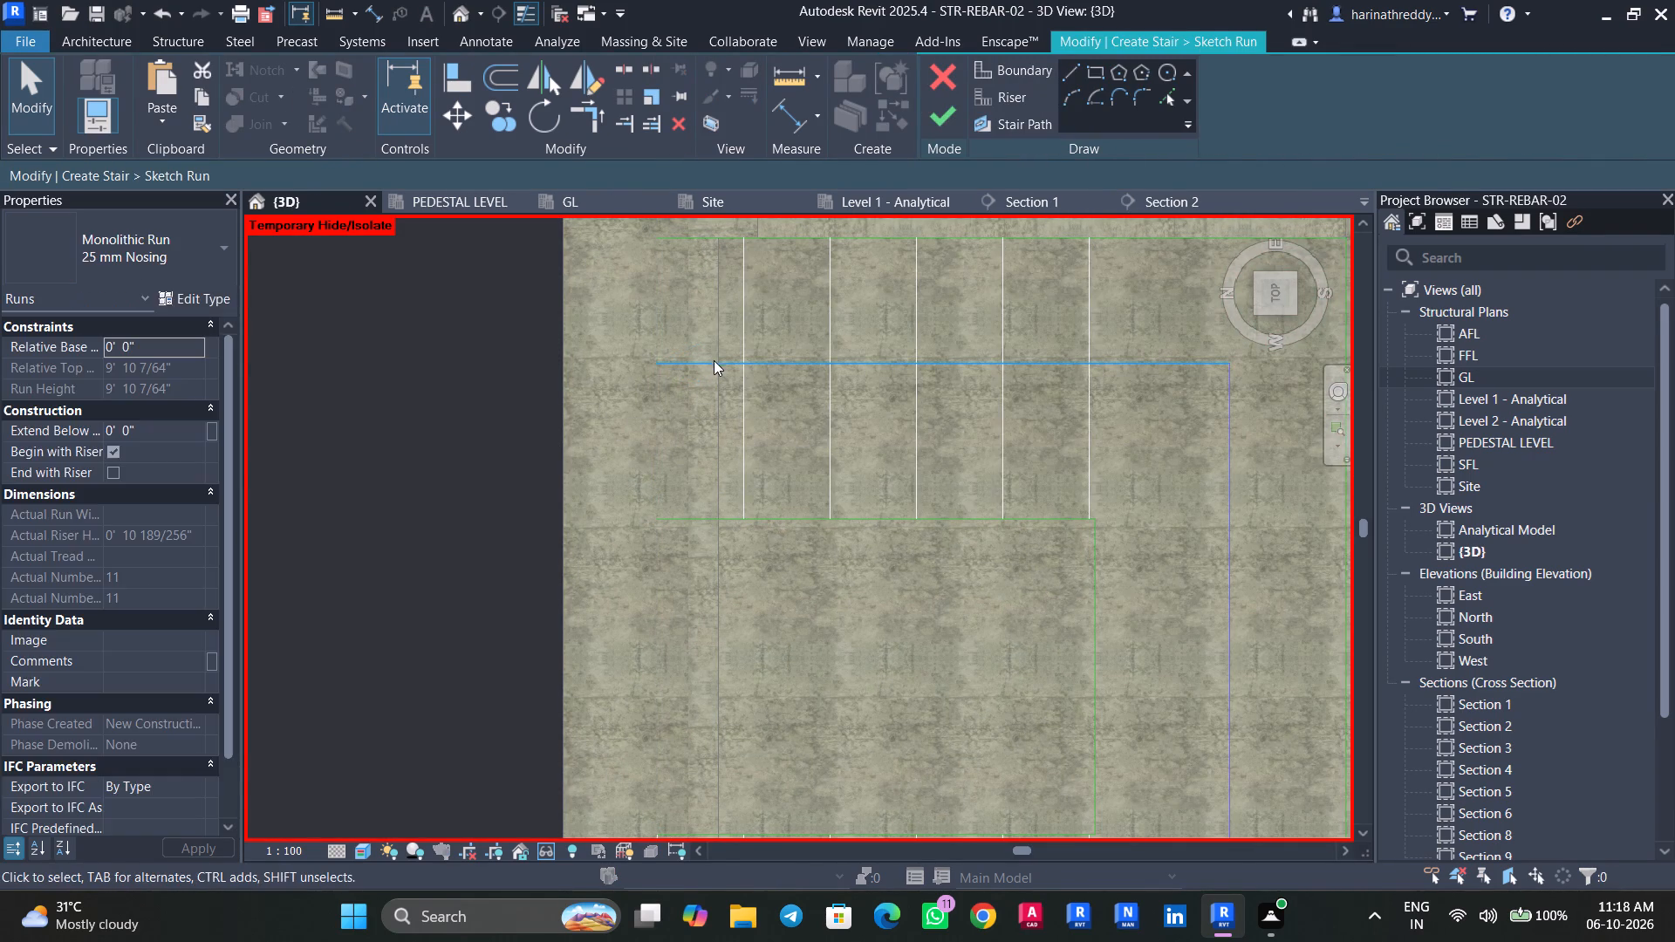
# Delete the upper flight's stair path line from the run sketch.
pyautogui.click(714, 359)
pyautogui.moveTo(656, 365); pyautogui.dragTo(745, 366)
pyautogui.press('Delete')
pyautogui.press('Delete')
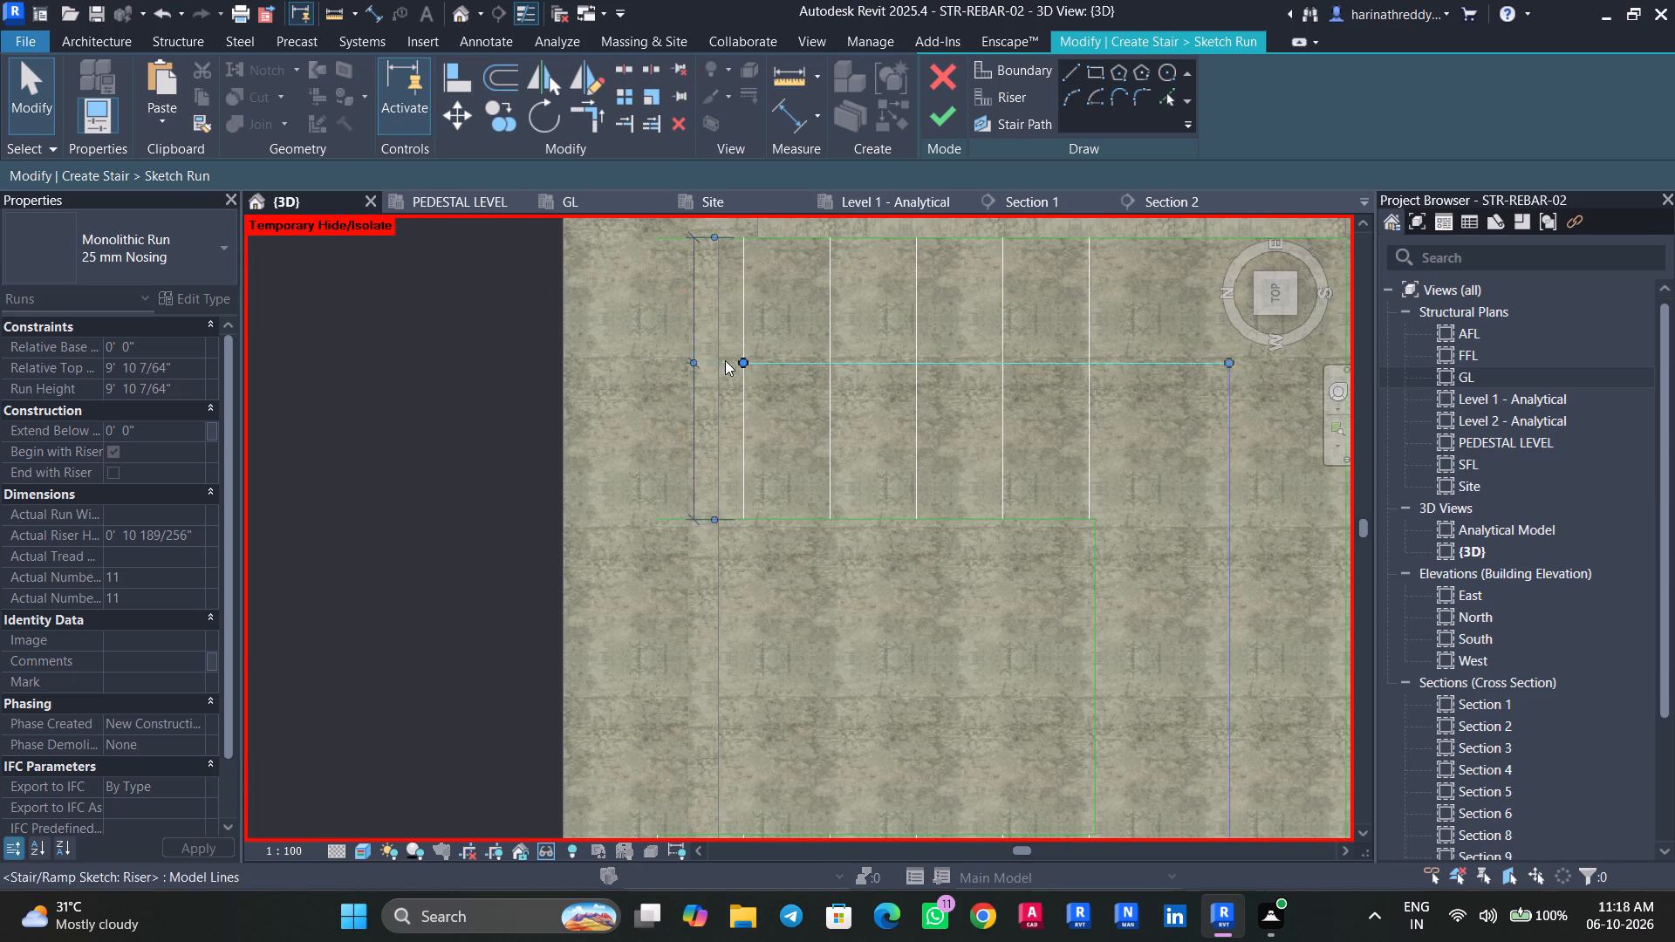
pyautogui.press('Delete')
pyautogui.press('Escape')
pyautogui.press('Escape')
pyautogui.press('Escape')
# Trim the upper flight's two boundary lines to the last remaining riser line and try to finish the run sketch.
pyautogui.click(688, 239)
pyautogui.moveTo(687, 246); pyautogui.dragTo(670, 344, button='middle')
pyautogui.press('Escape')
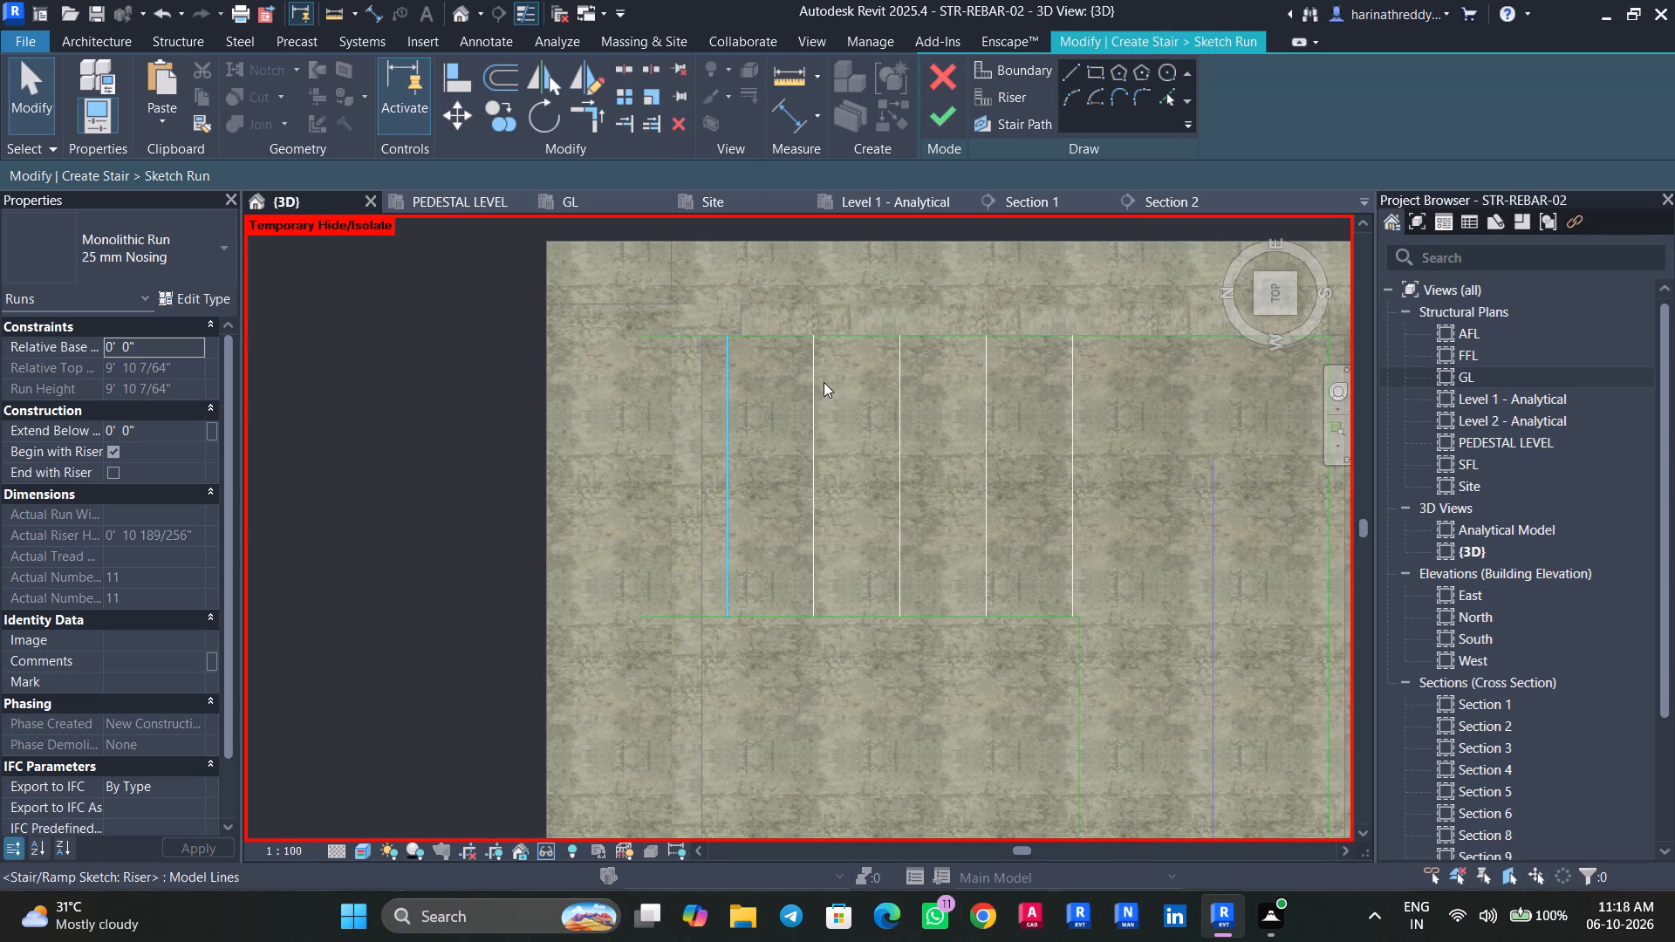
pyautogui.press('t')
pyautogui.press('r')
pyautogui.click(777, 331)
pyautogui.click(728, 386)
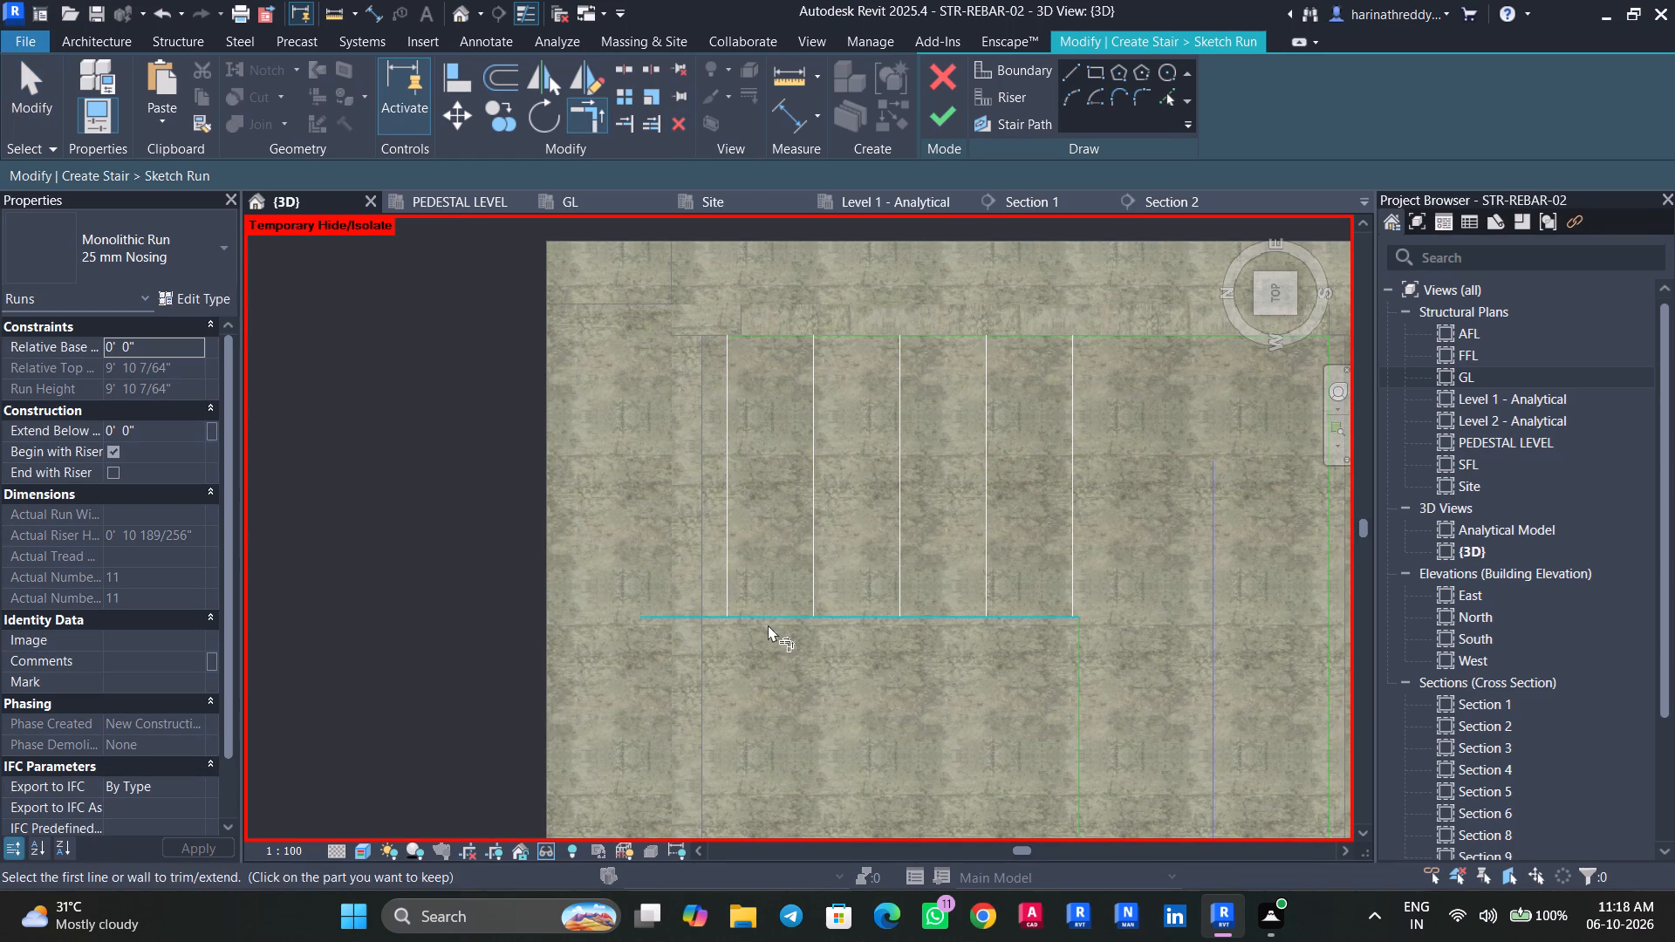
pyautogui.moveTo(767, 618); pyautogui.dragTo(771, 625)
pyautogui.click(728, 595)
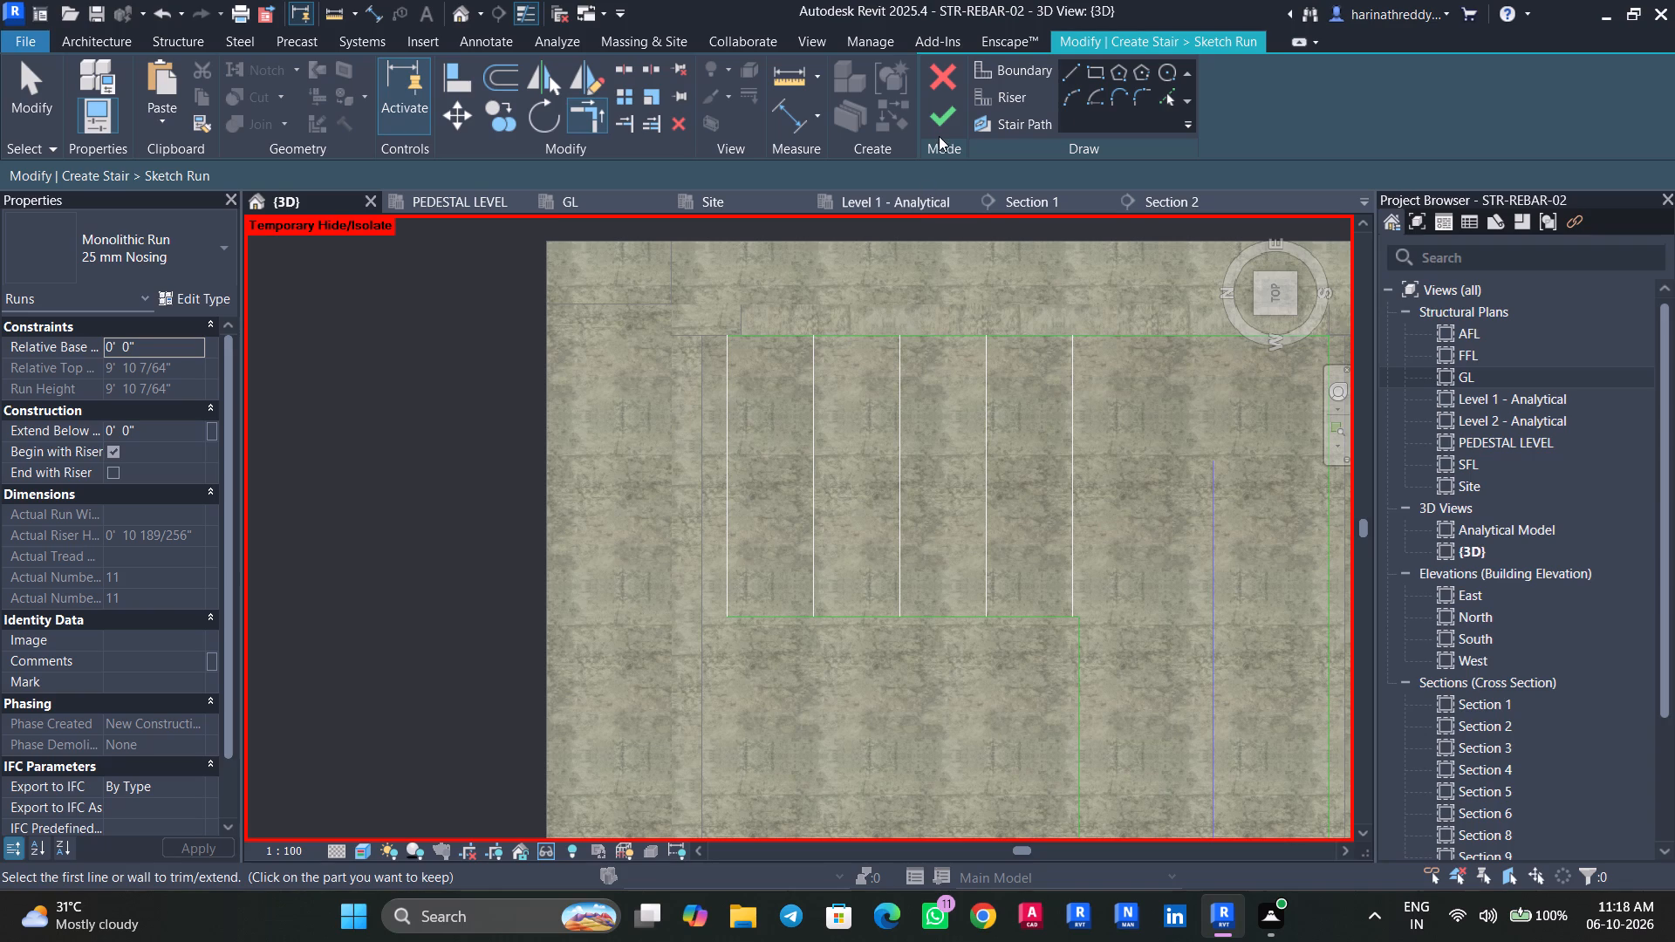
pyautogui.click(939, 136)
pyautogui.click(938, 126)
pyautogui.click(1555, 860)
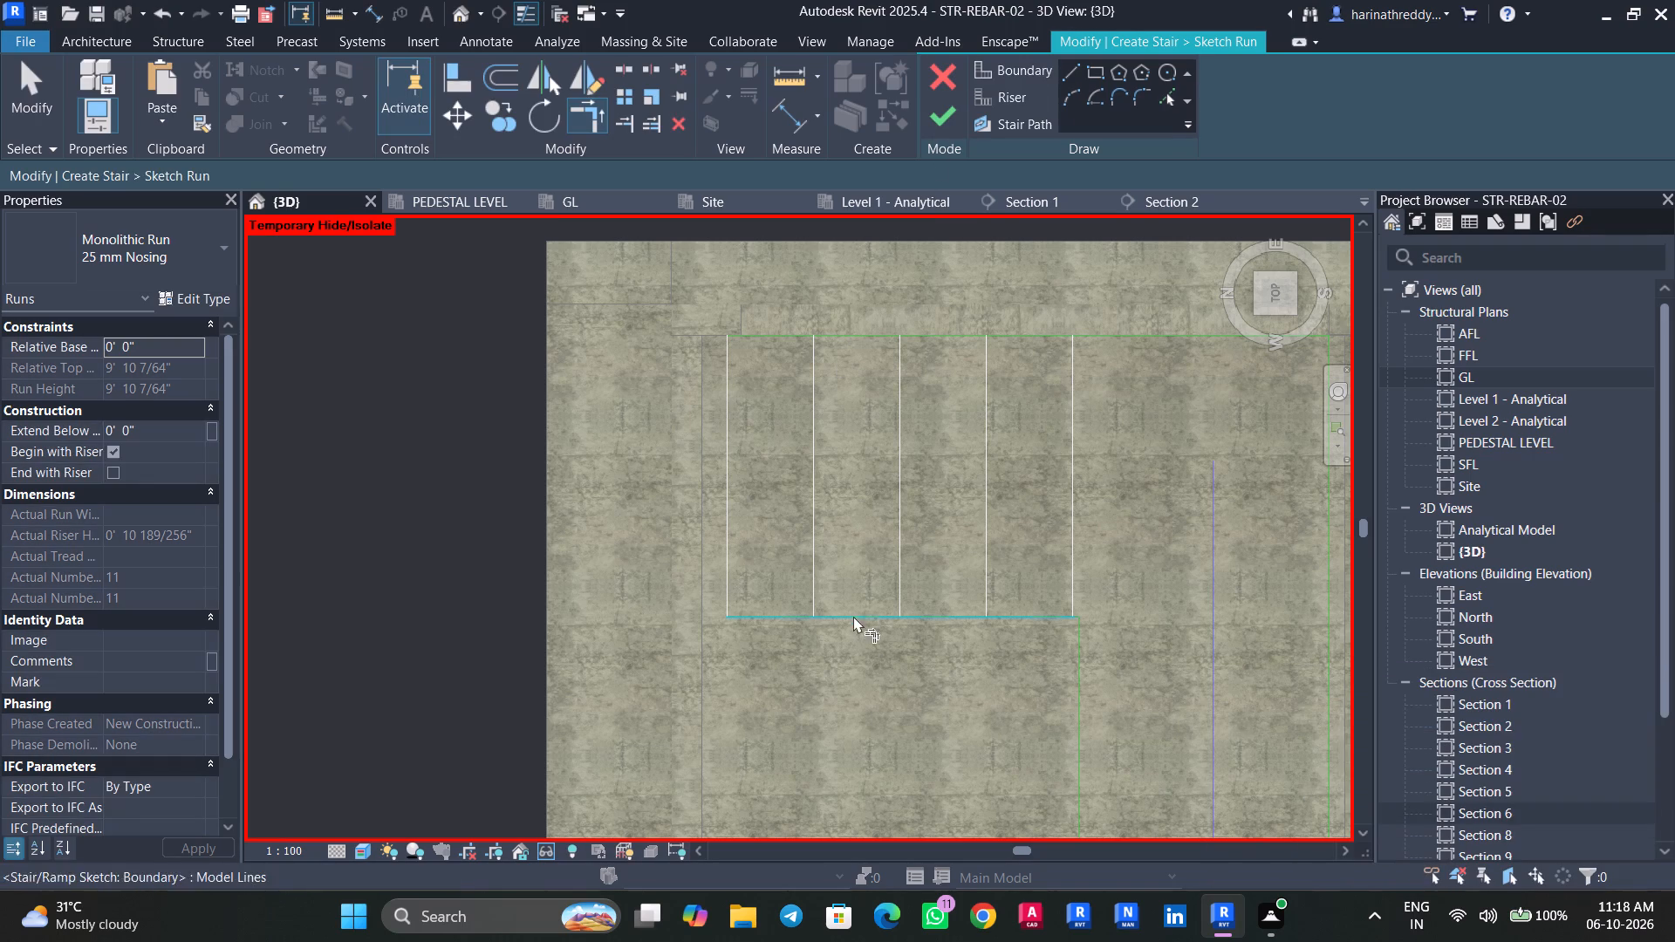
# Draw a straight stair path from the landing path's end to the upper flight's last riser, and finish the run sketch.
pyautogui.click(1024, 128)
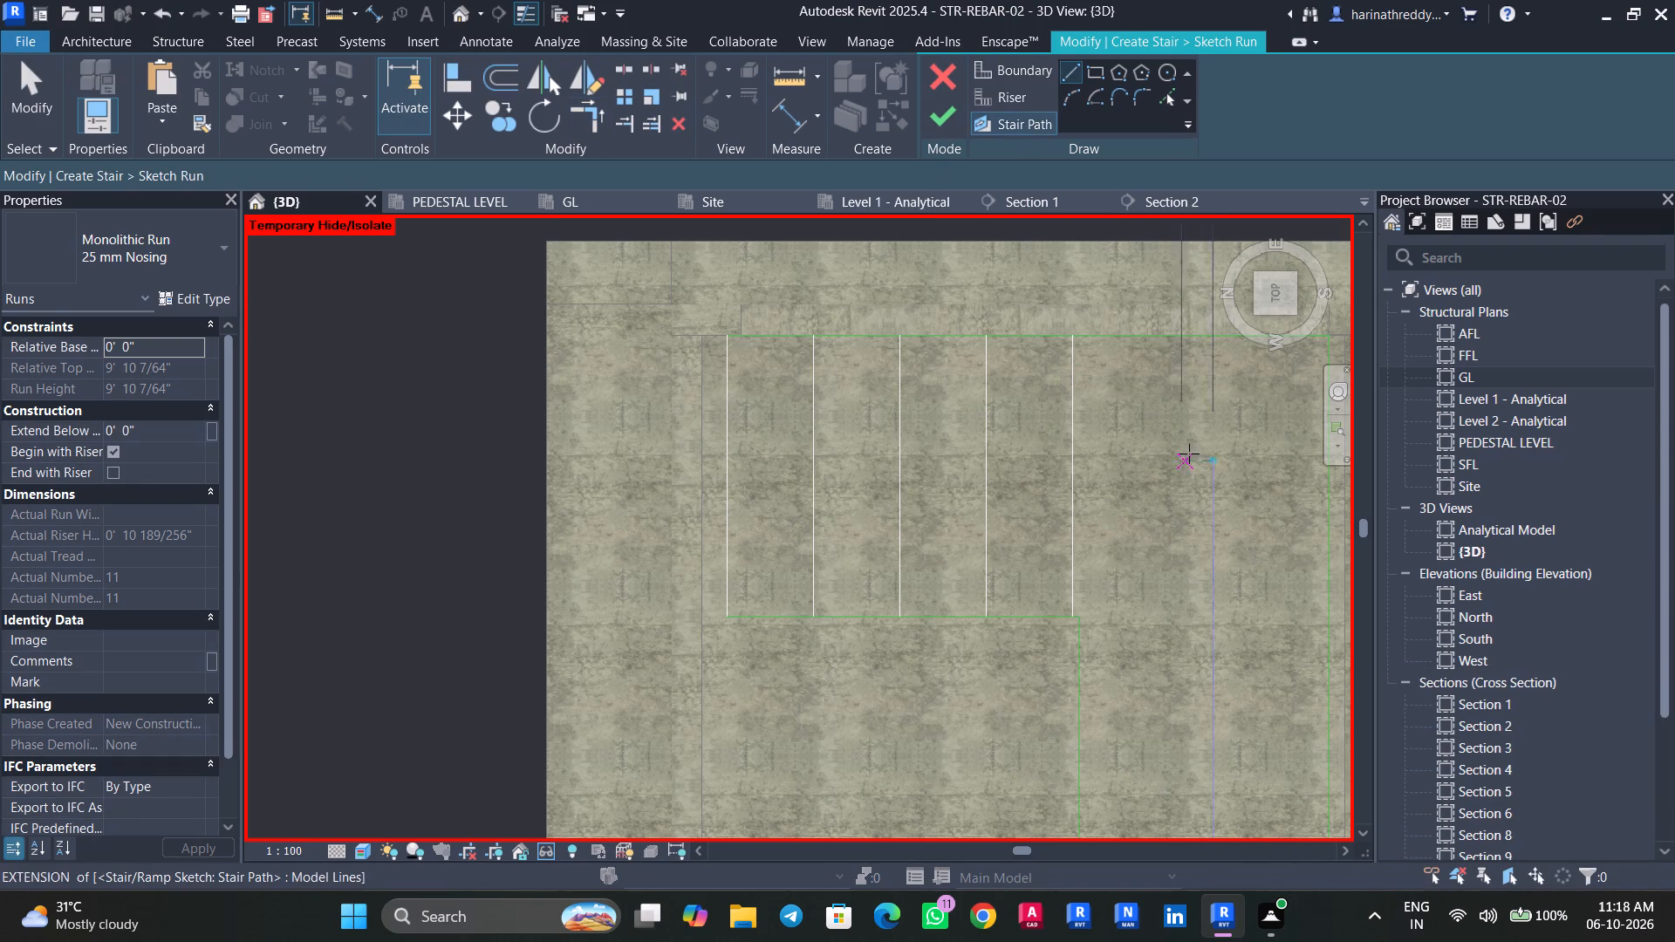
pyautogui.click(1214, 461)
pyautogui.click(728, 463)
pyautogui.press('Escape')
pyautogui.press('Escape')
pyautogui.press('Escape')
pyautogui.press('Escape')
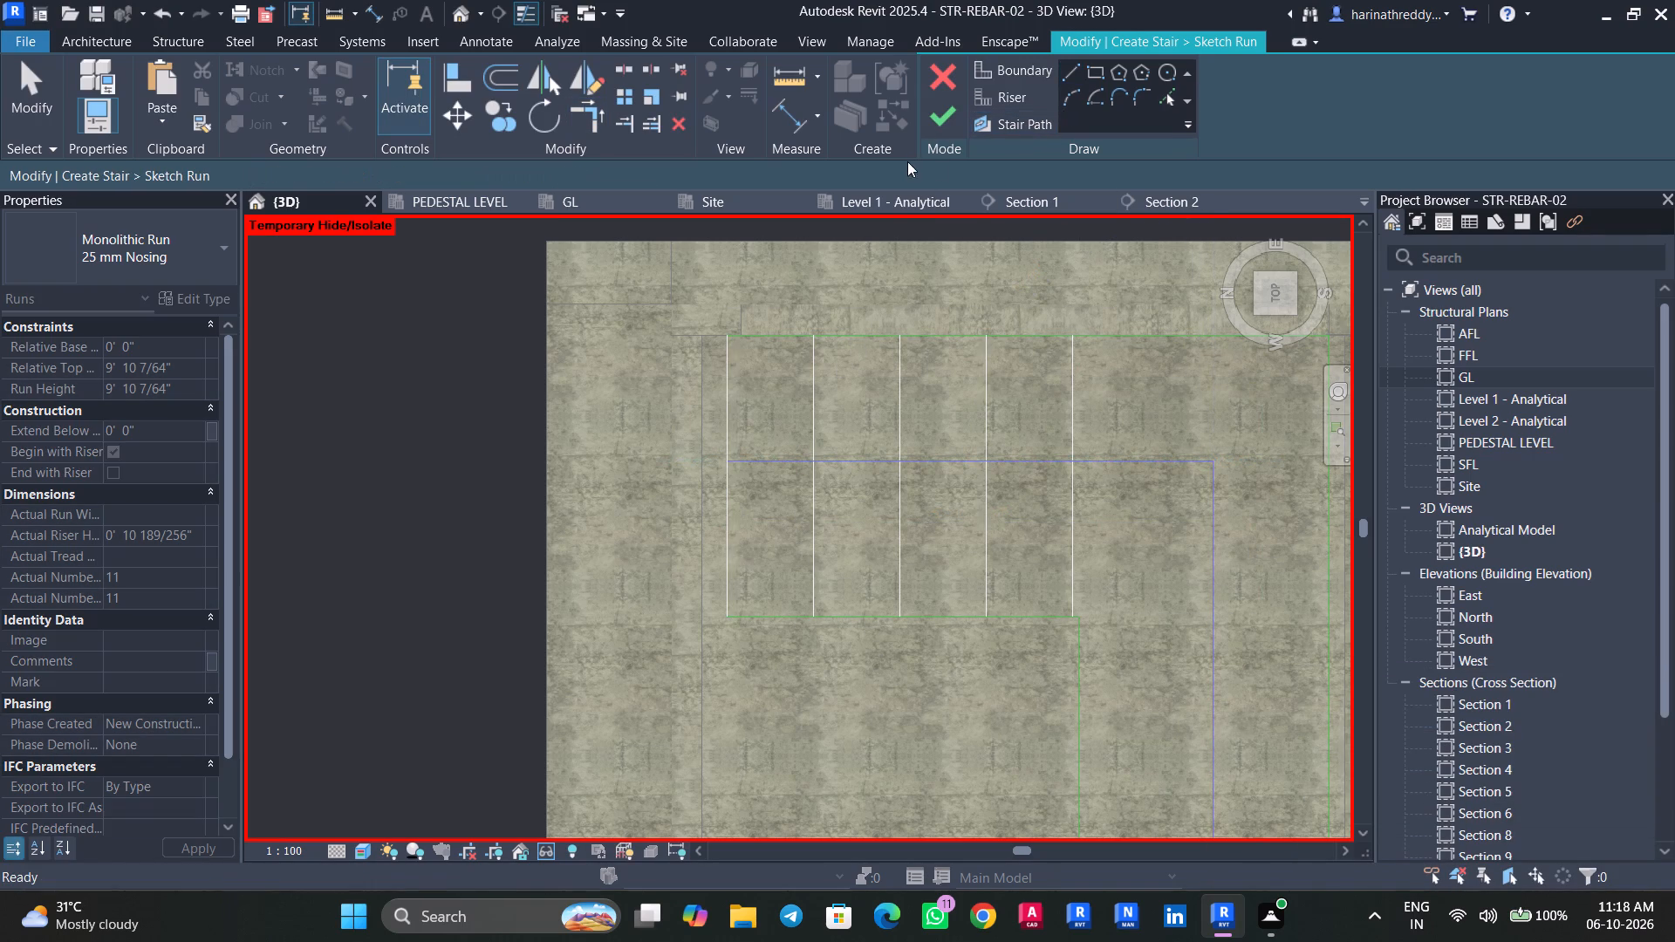
pyautogui.click(948, 117)
# Set the stair's desired number of risers to 10.
pyautogui.scroll(-5, 793, 541)
pyautogui.keyDown('shift'); pyautogui.moveTo(796, 616); pyautogui.dragTo(789, 537, button='middle'); pyautogui.keyUp('shift')
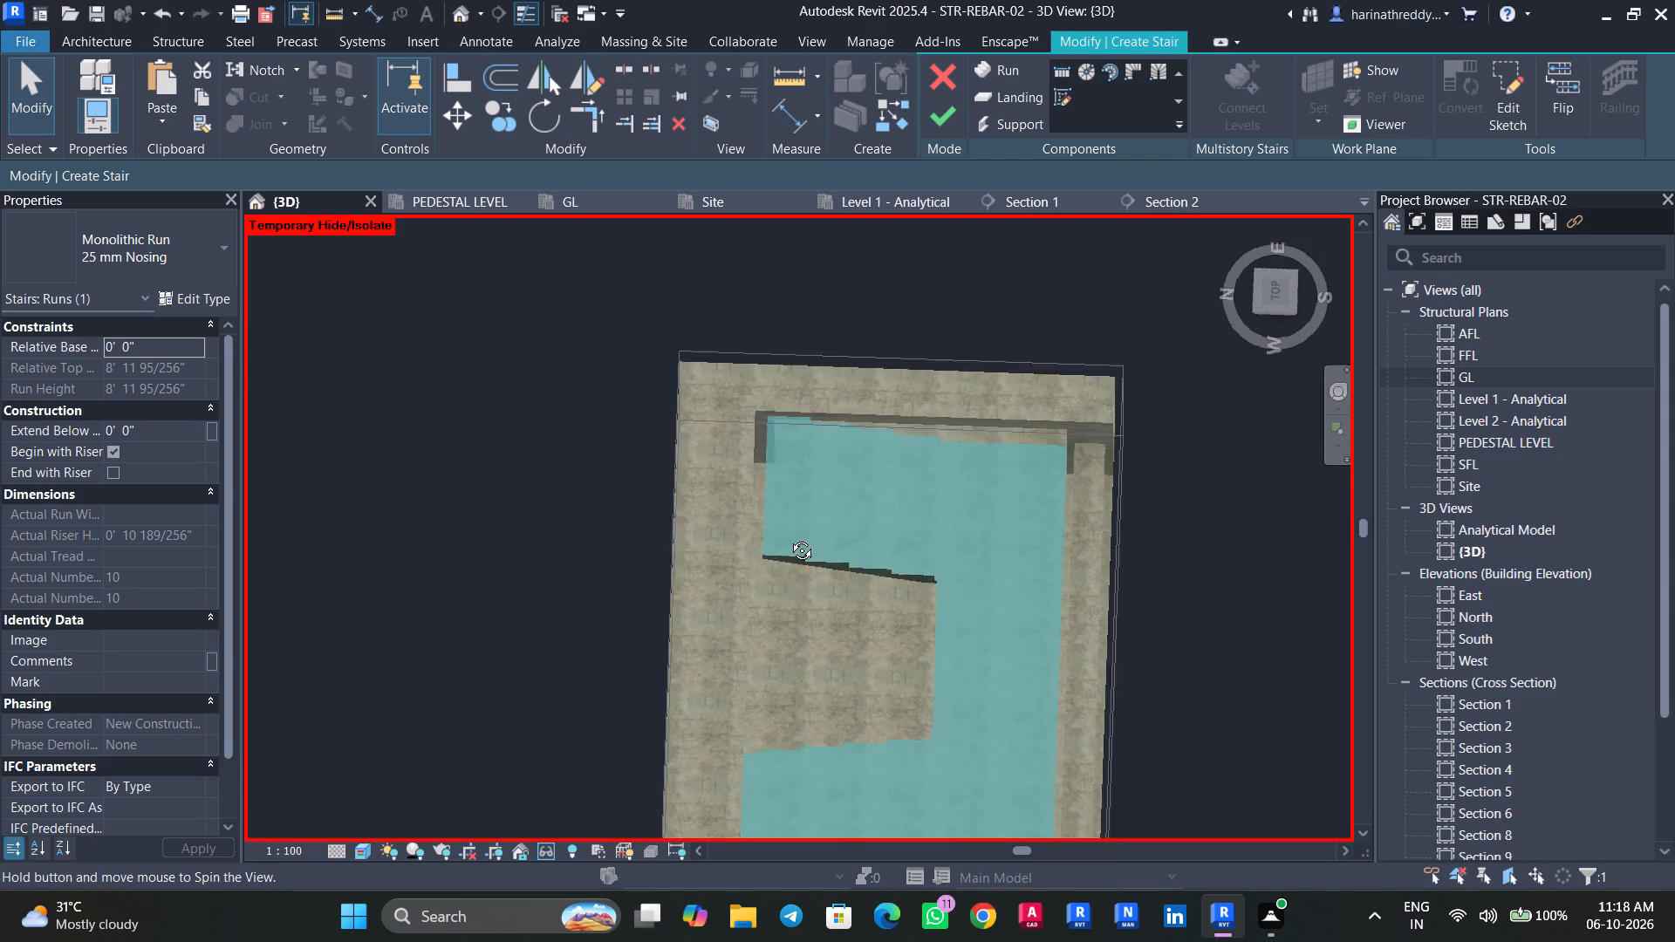
pyautogui.keyDown('shift'); pyautogui.moveTo(789, 537); pyautogui.dragTo(771, 263, button='middle'); pyautogui.keyUp('shift')
pyautogui.press('Escape')
pyautogui.press('Escape')
pyautogui.click(815, 447)
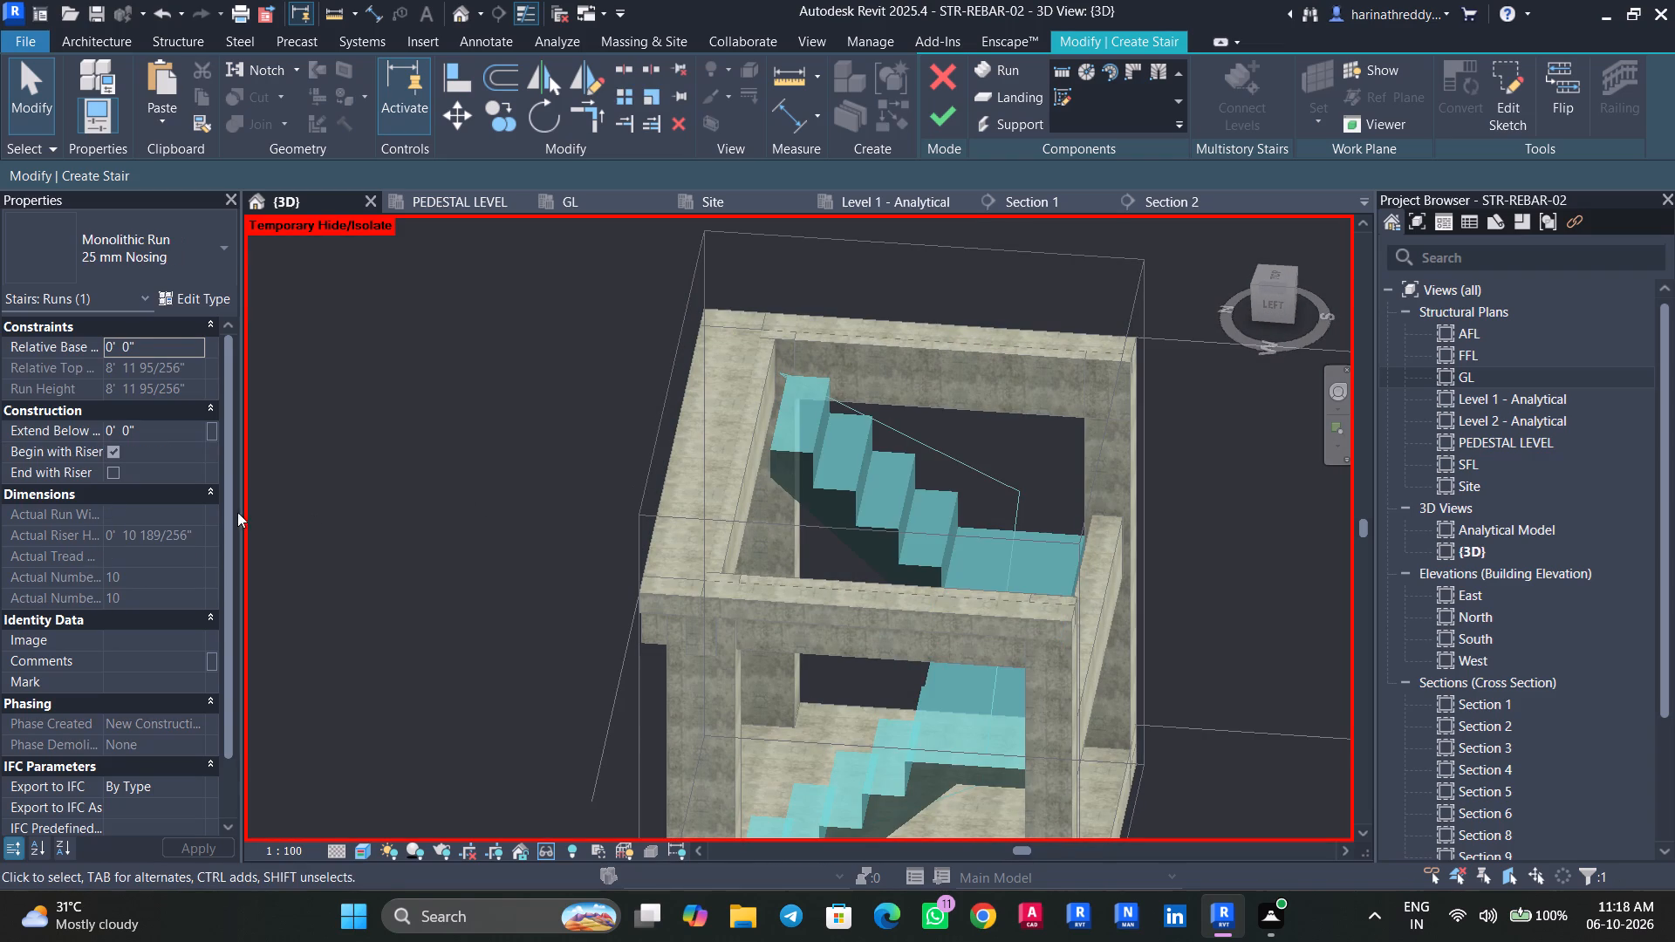
pyautogui.press('Escape')
pyautogui.click(161, 519)
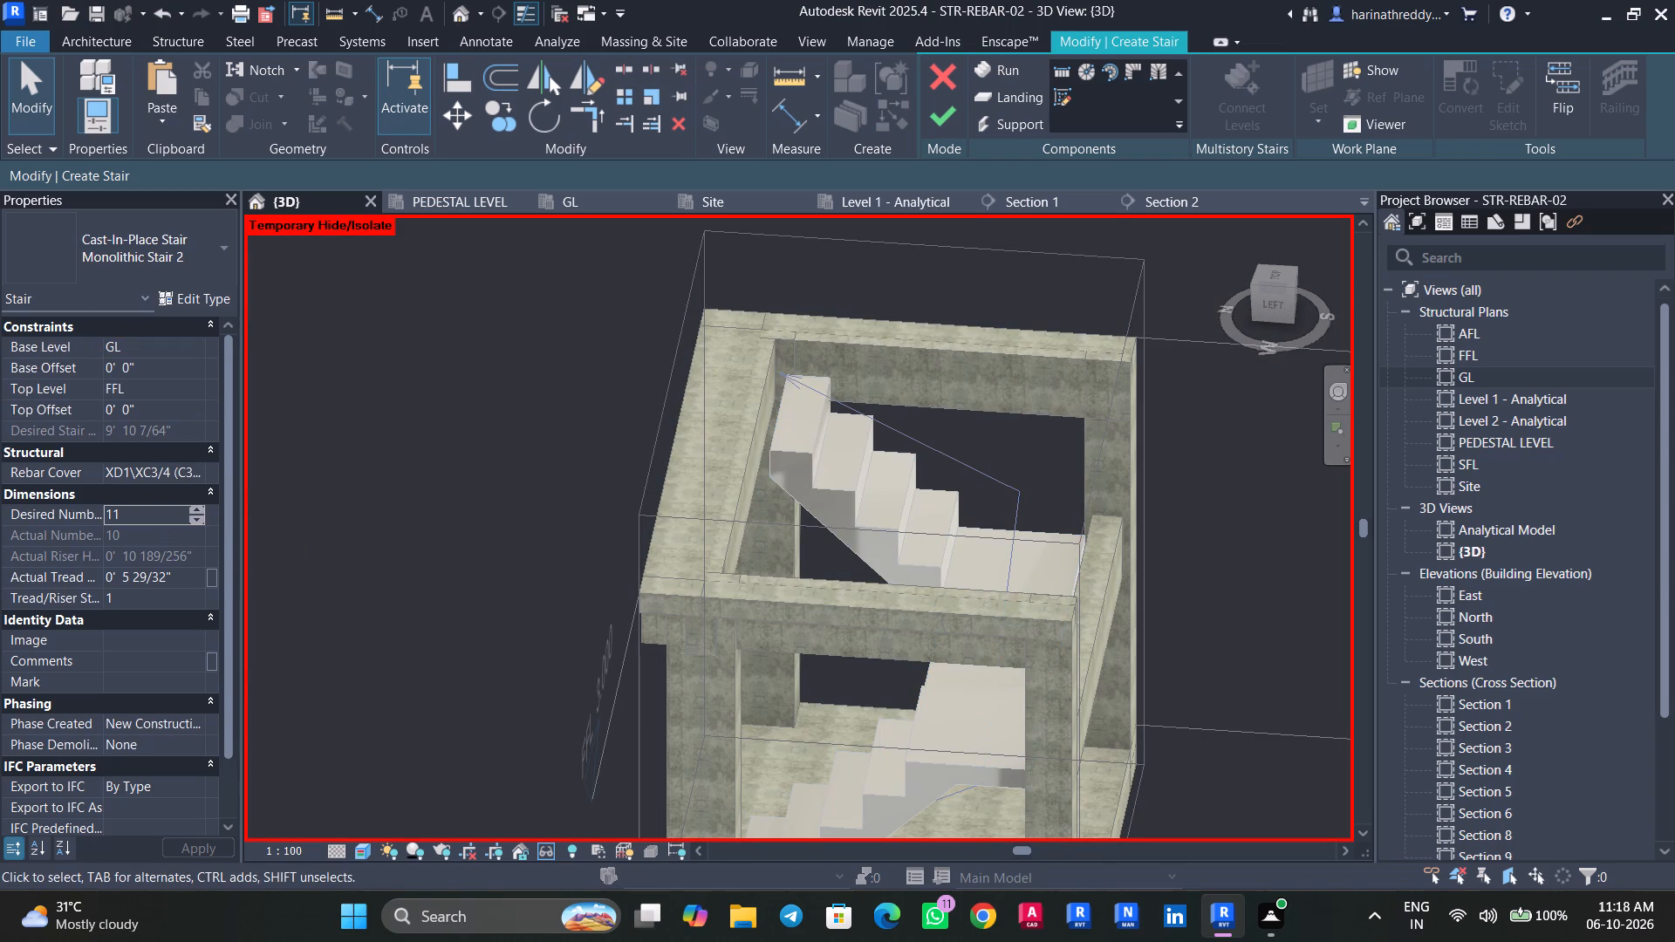
pyautogui.write('10')
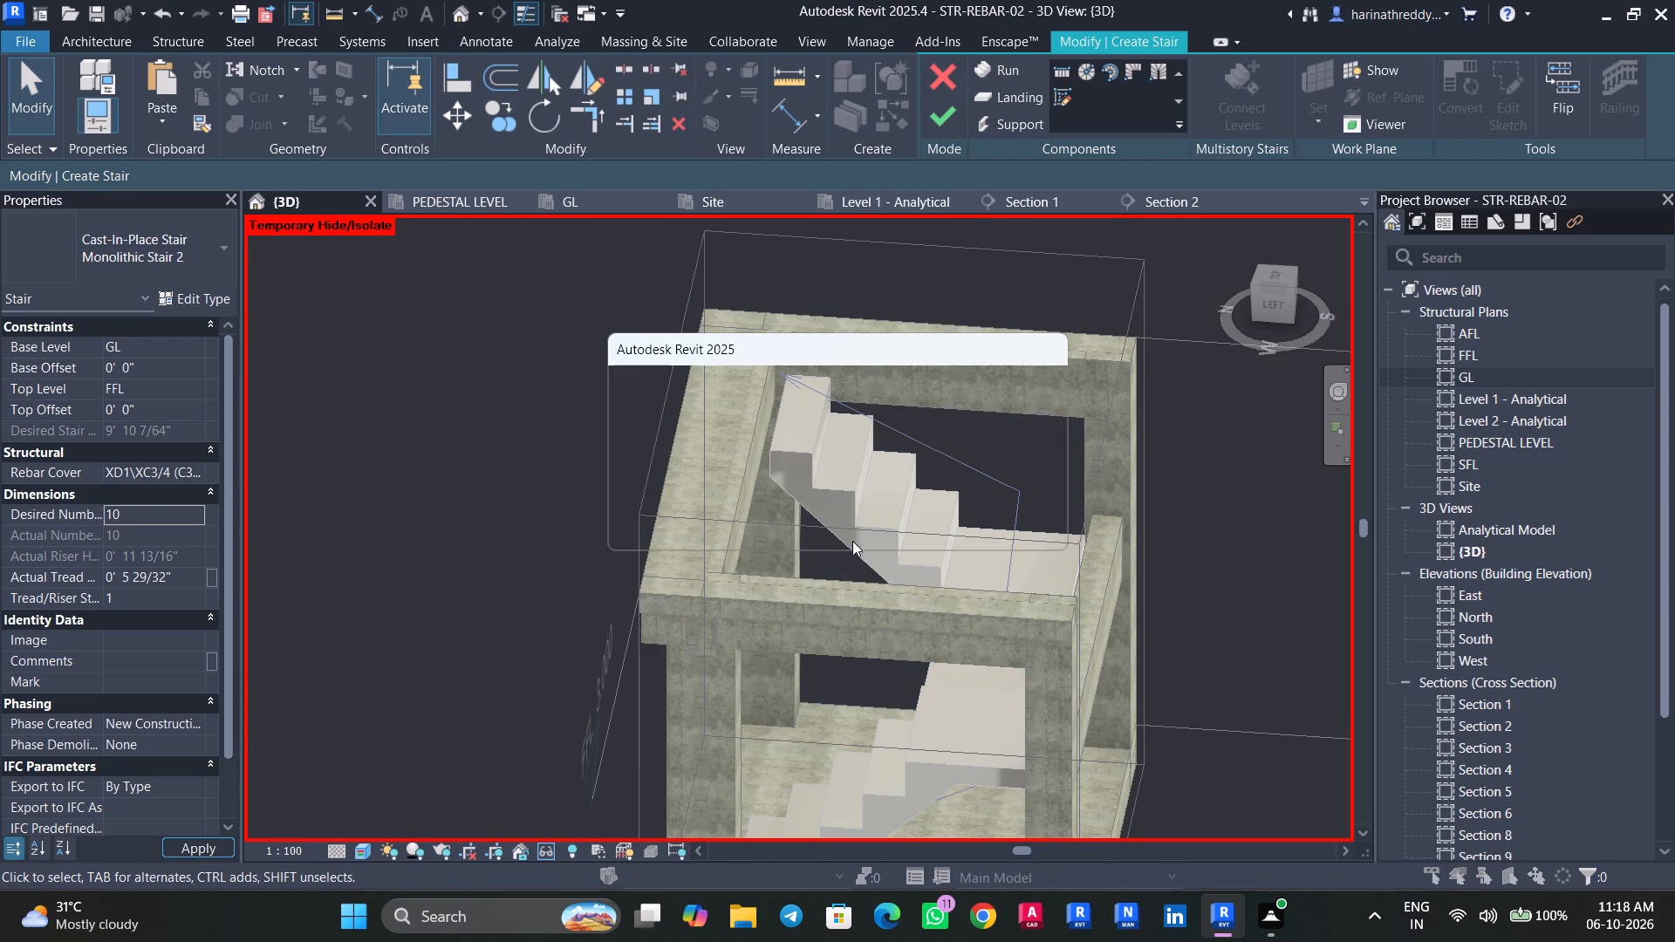
pyautogui.click(898, 528)
pyautogui.press('Escape')
# Check the upper flight against the surrounding beams and finish the stair edit.
pyautogui.keyDown('shift'); pyautogui.moveTo(778, 537); pyautogui.dragTo(815, 546, button='middle'); pyautogui.keyUp('shift')
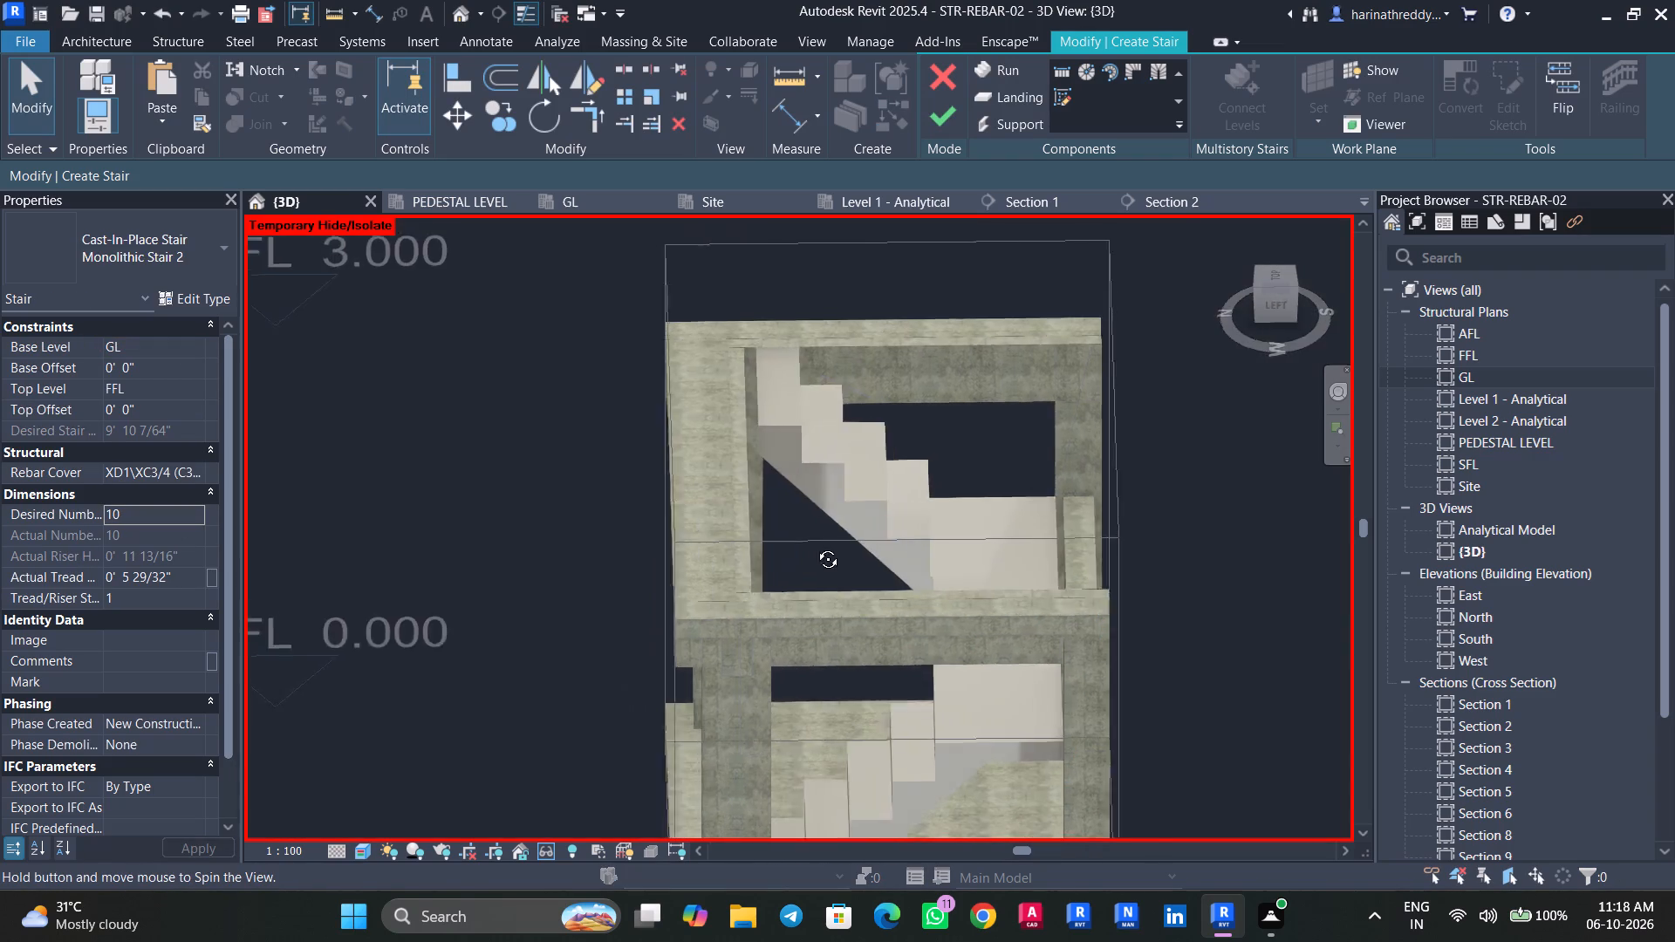
pyautogui.keyDown('shift'); pyautogui.moveTo(815, 546); pyautogui.dragTo(780, 645, button='middle'); pyautogui.keyUp('shift')
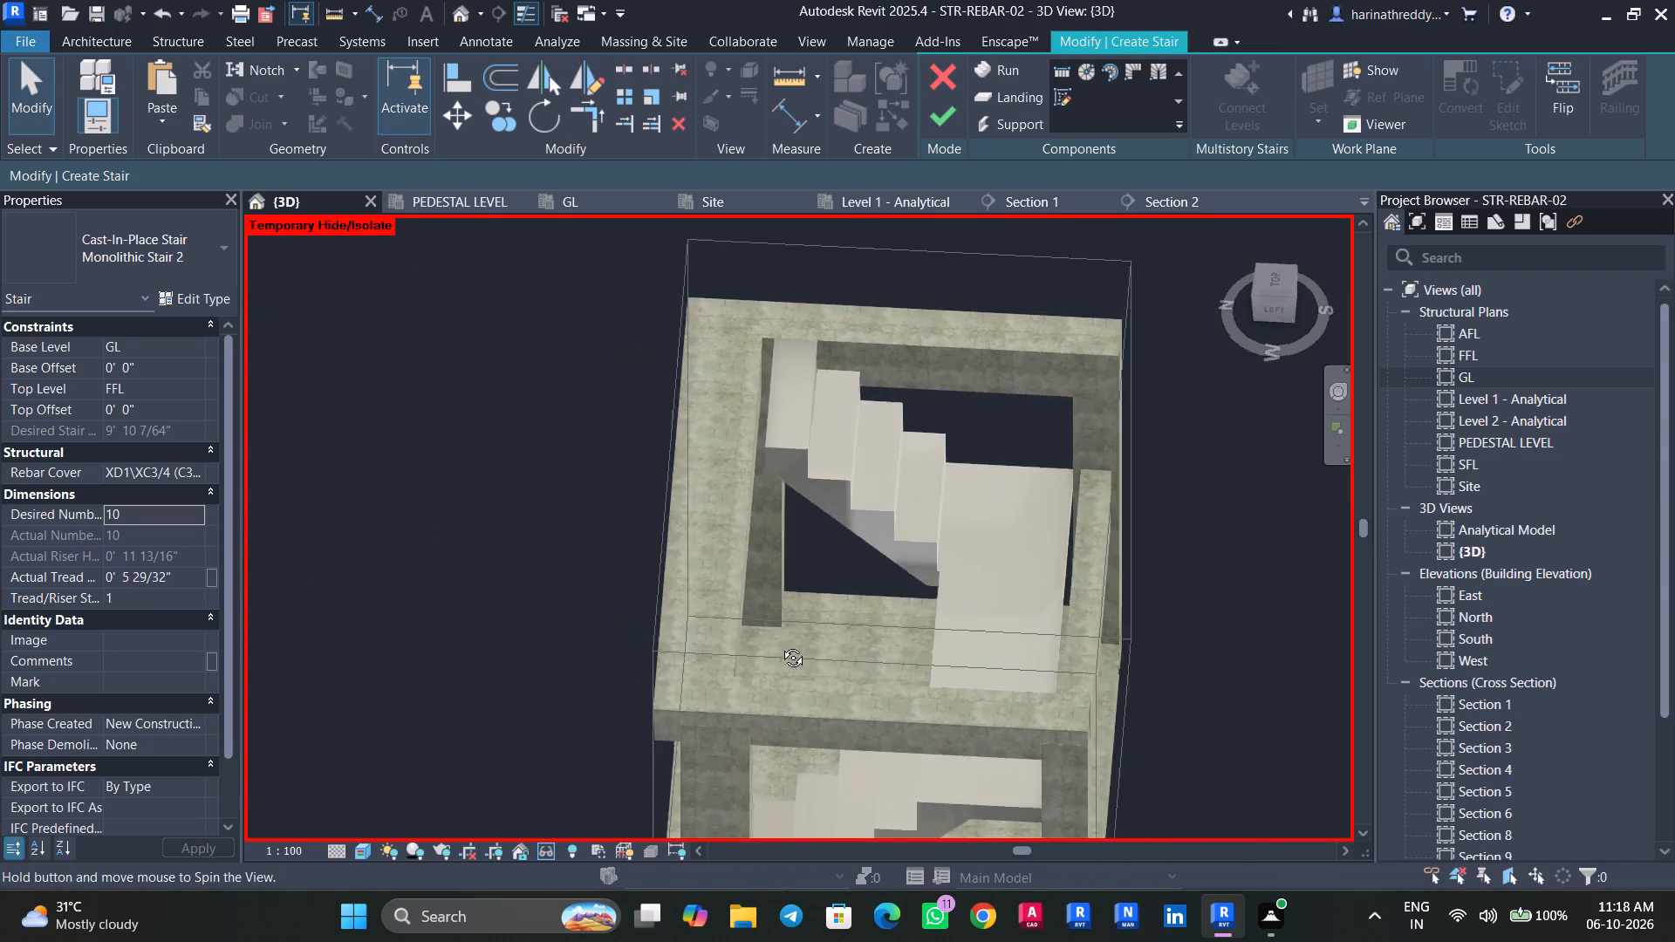
pyautogui.keyDown('shift'); pyautogui.moveTo(780, 645); pyautogui.dragTo(502, 665, button='middle'); pyautogui.keyUp('shift')
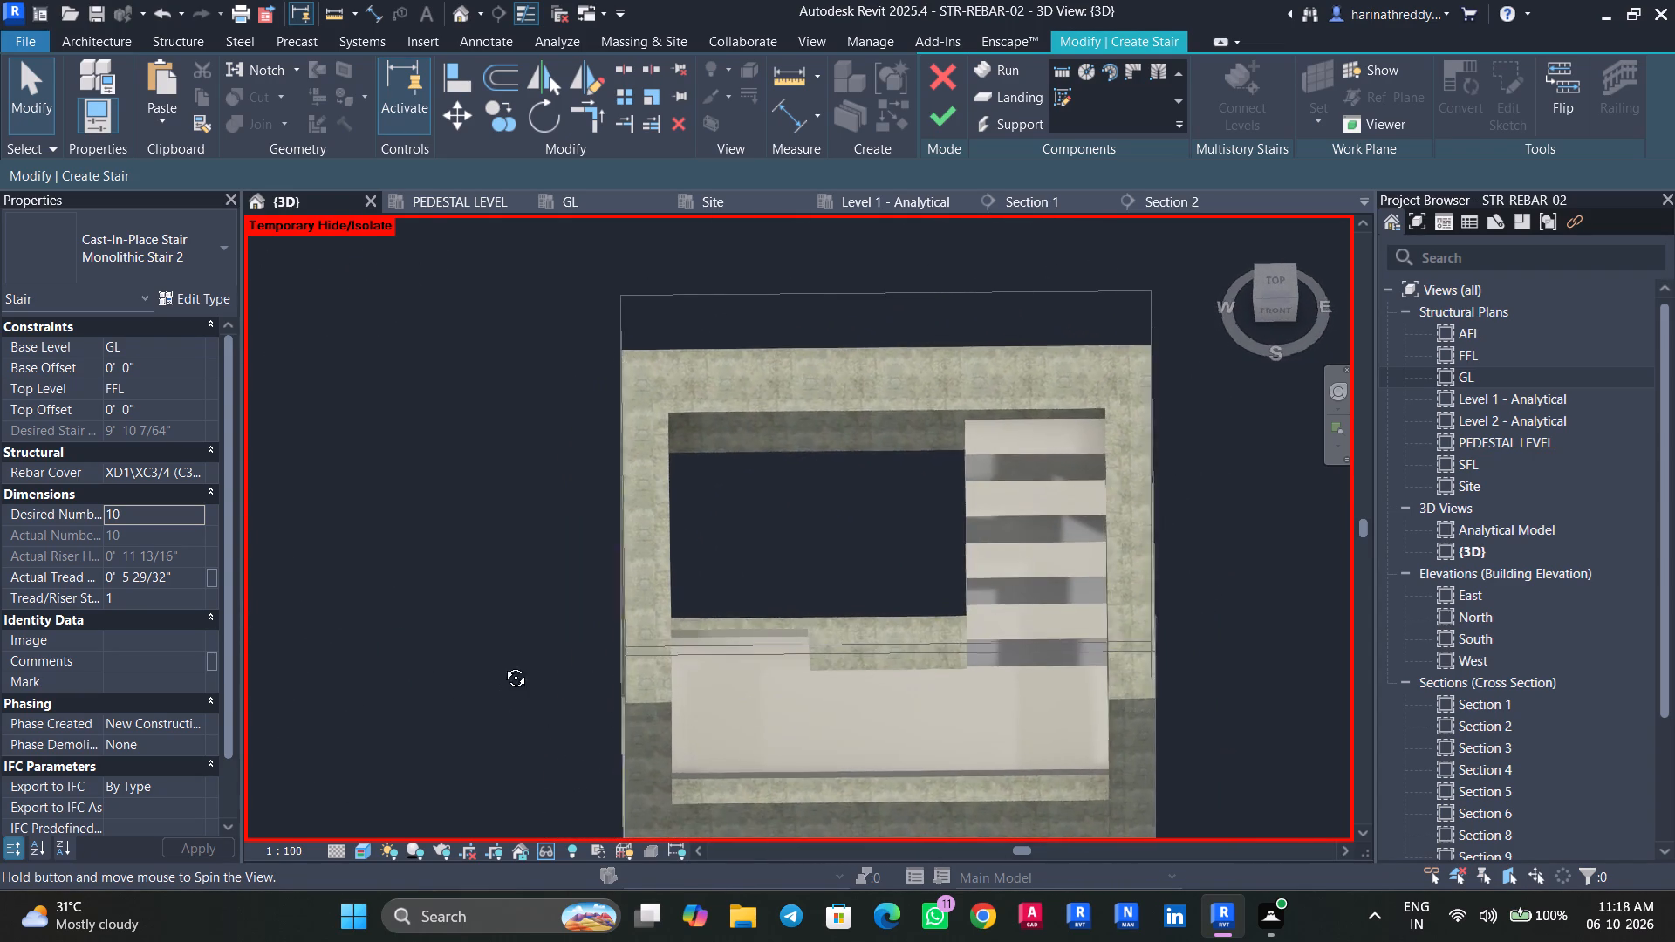
pyautogui.keyDown('shift'); pyautogui.moveTo(502, 665); pyautogui.dragTo(782, 431, button='middle'); pyautogui.keyUp('shift')
pyautogui.scroll(4, 847, 668)
pyautogui.keyDown('shift'); pyautogui.moveTo(881, 677); pyautogui.dragTo(1200, 579, button='middle'); pyautogui.keyUp('shift')
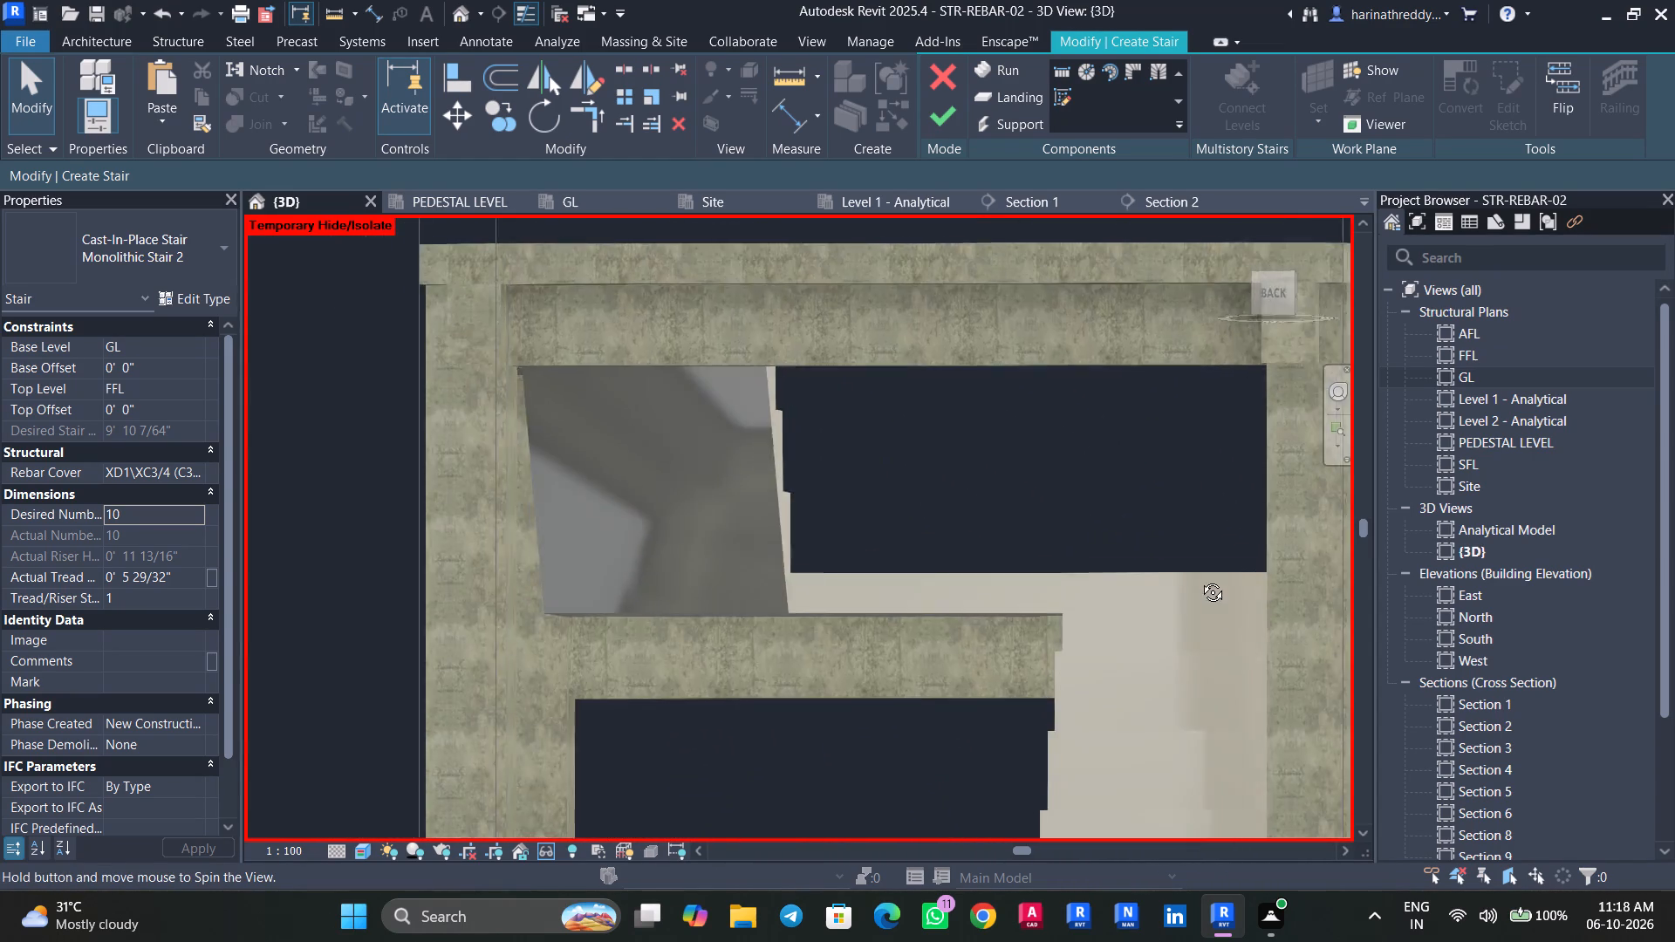
pyautogui.keyDown('shift'); pyautogui.moveTo(1200, 579); pyautogui.dragTo(831, 816, button='middle'); pyautogui.keyUp('shift')
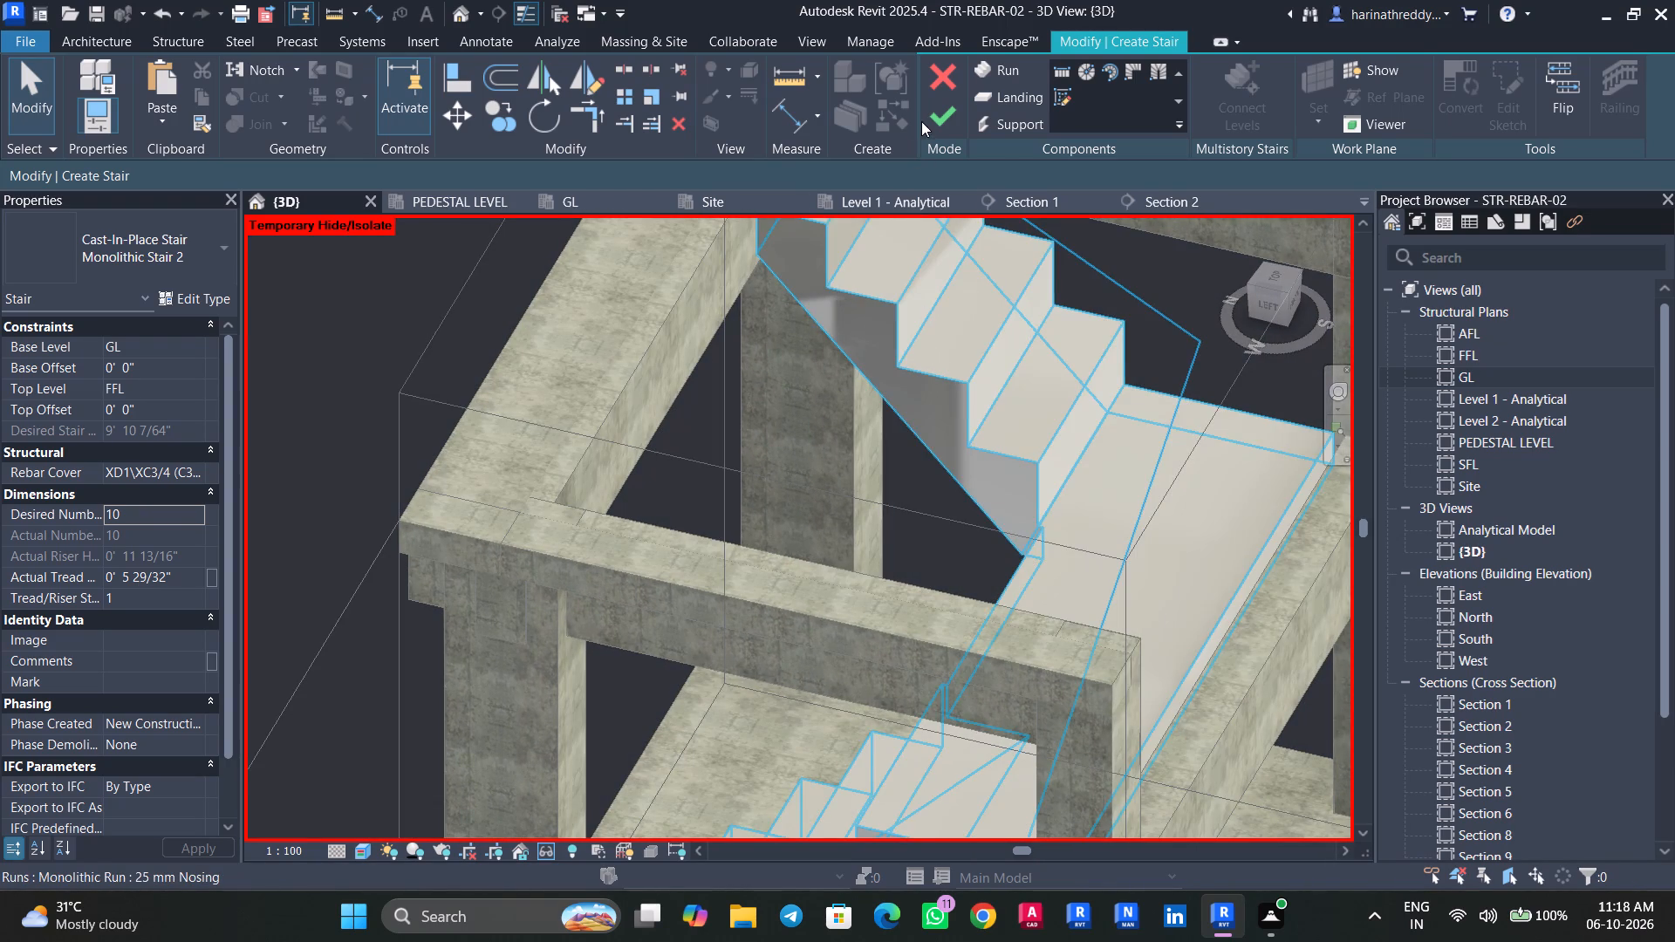
pyautogui.click(922, 120)
pyautogui.click(940, 115)
# Reopen the stair's run sketch in top view and move the upper flight's last riser line to the beam's inner face.
pyautogui.click(961, 315)
pyautogui.click(963, 118)
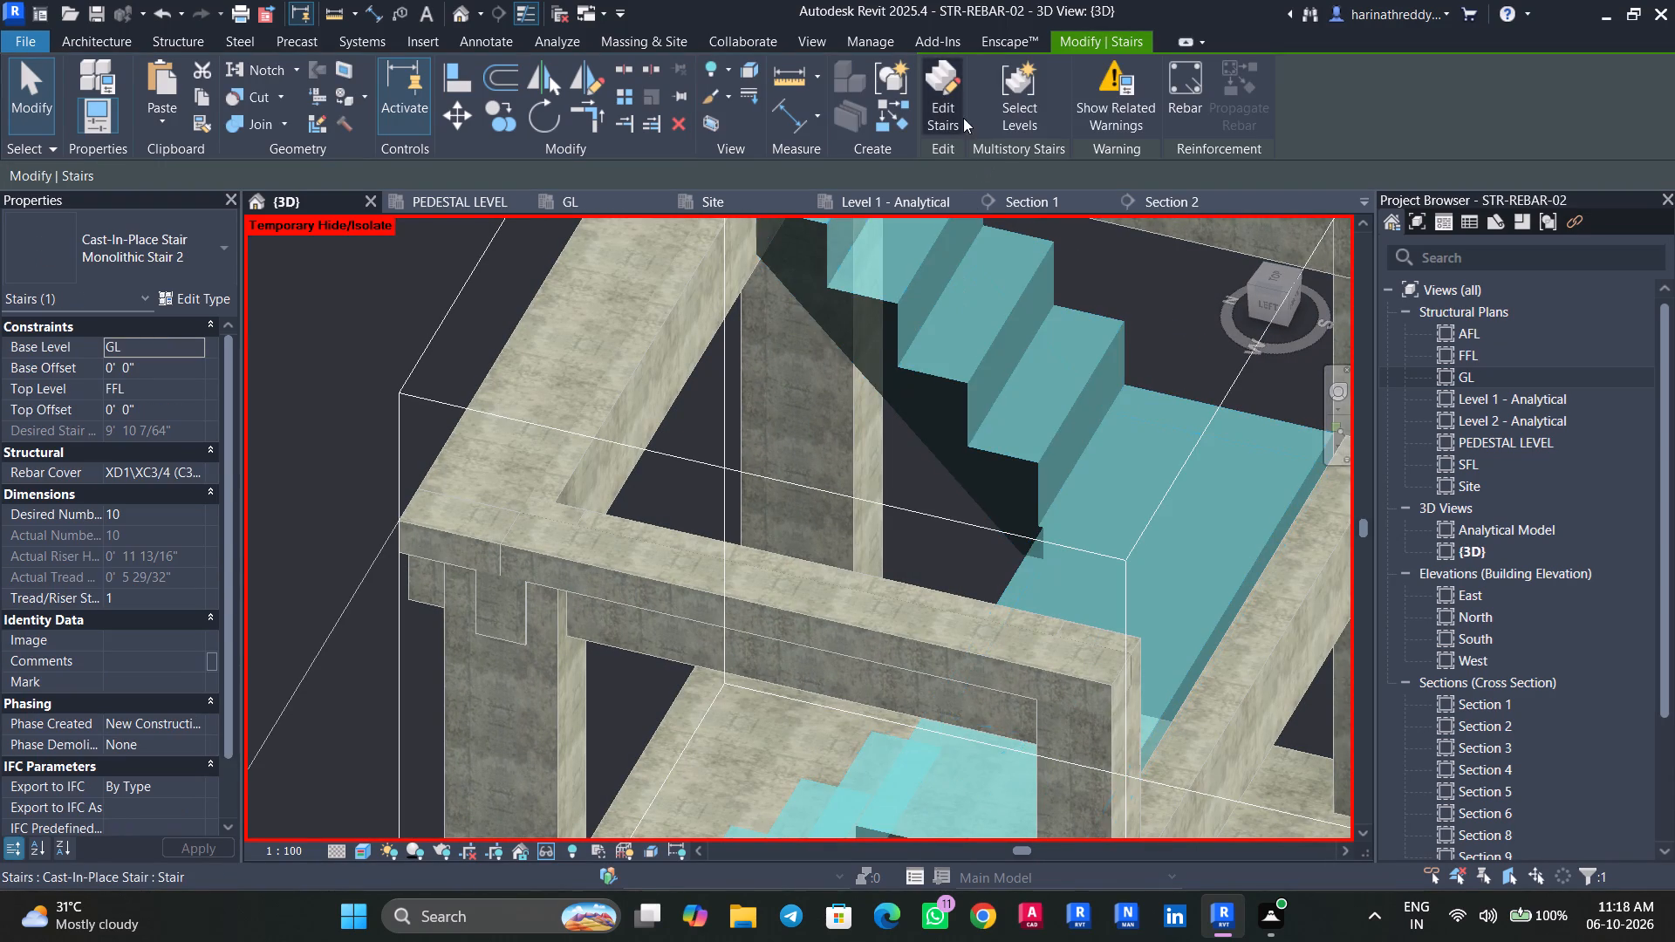
pyautogui.click(947, 300)
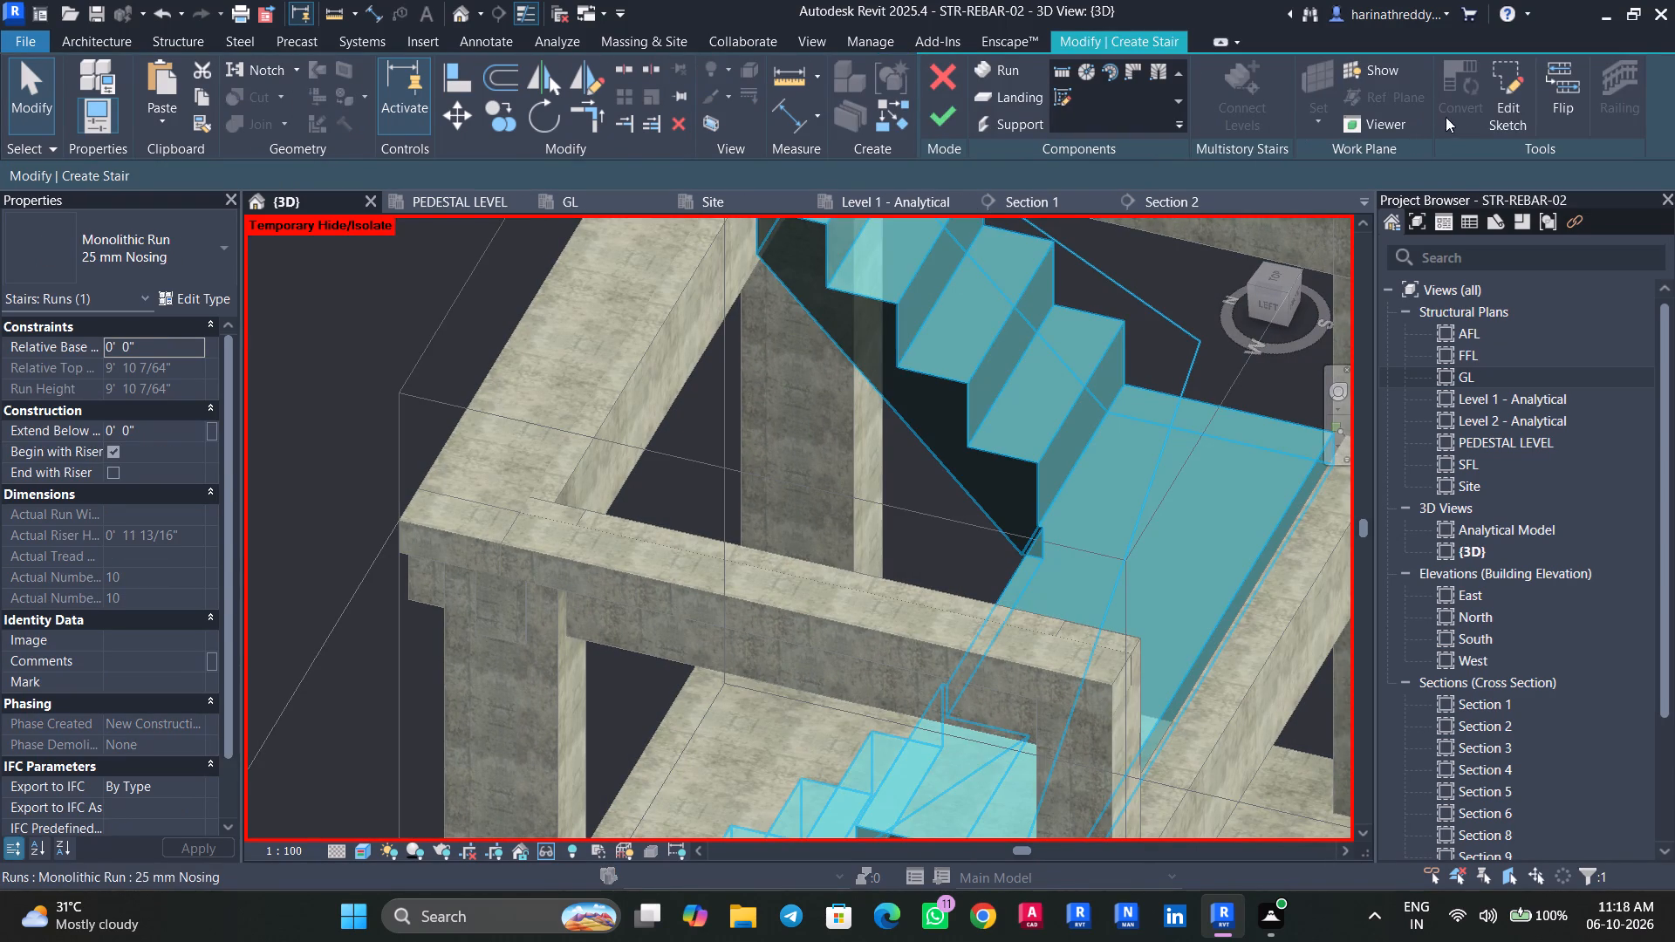
pyautogui.click(1490, 107)
pyautogui.click(1275, 281)
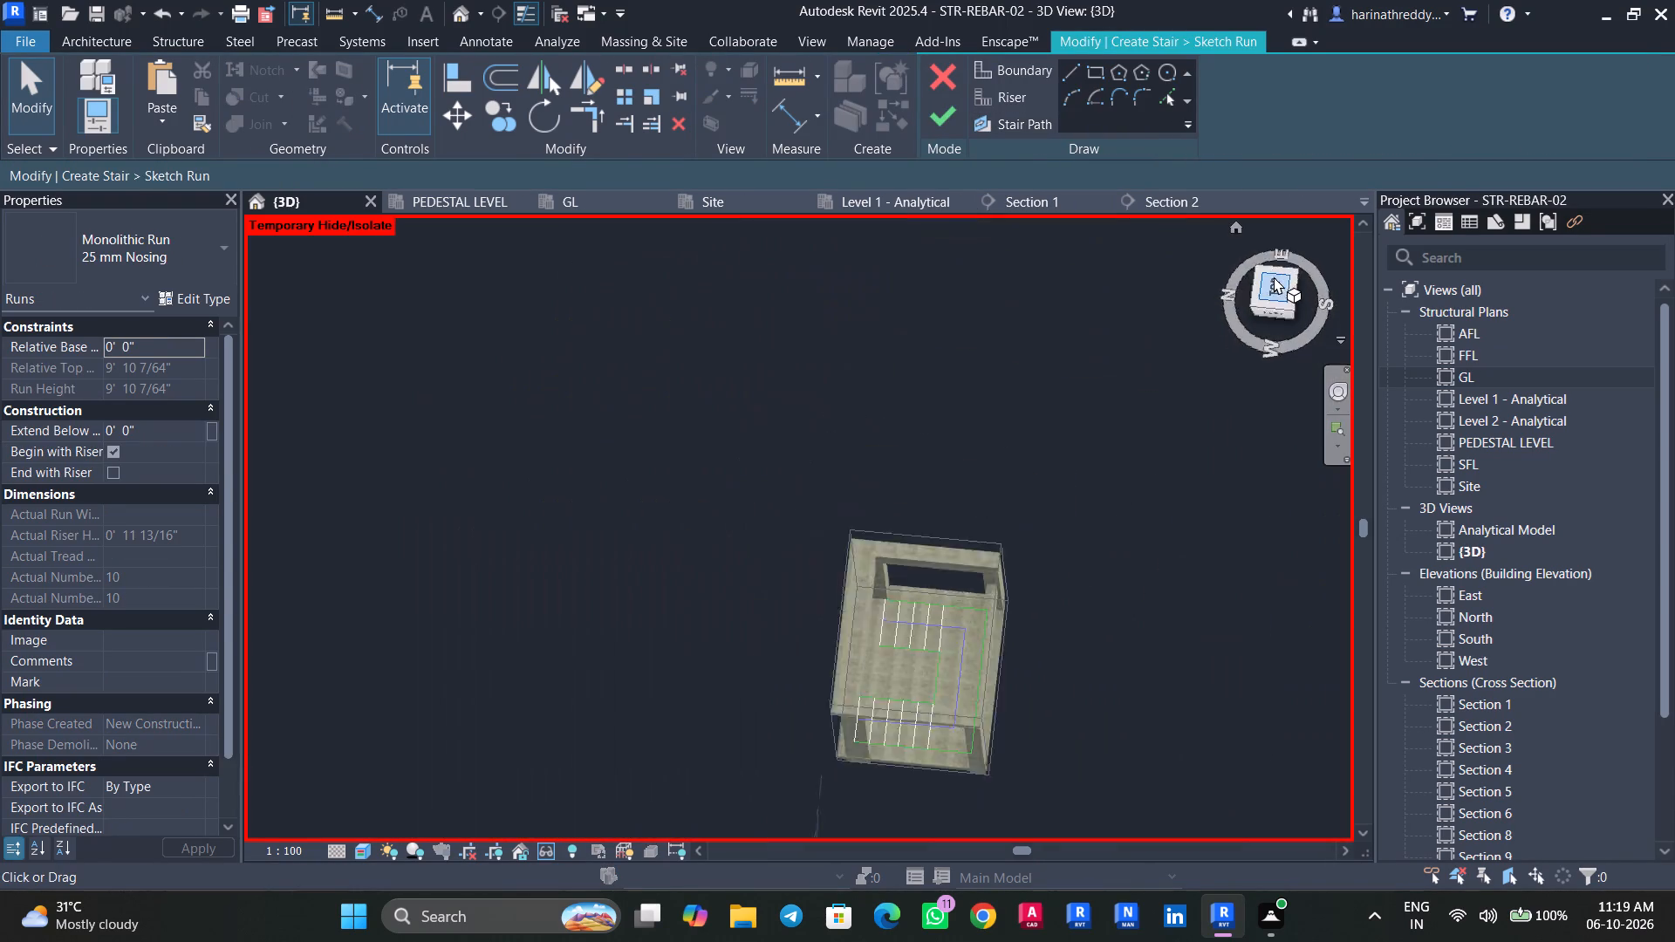
pyautogui.scroll(14, 793, 527)
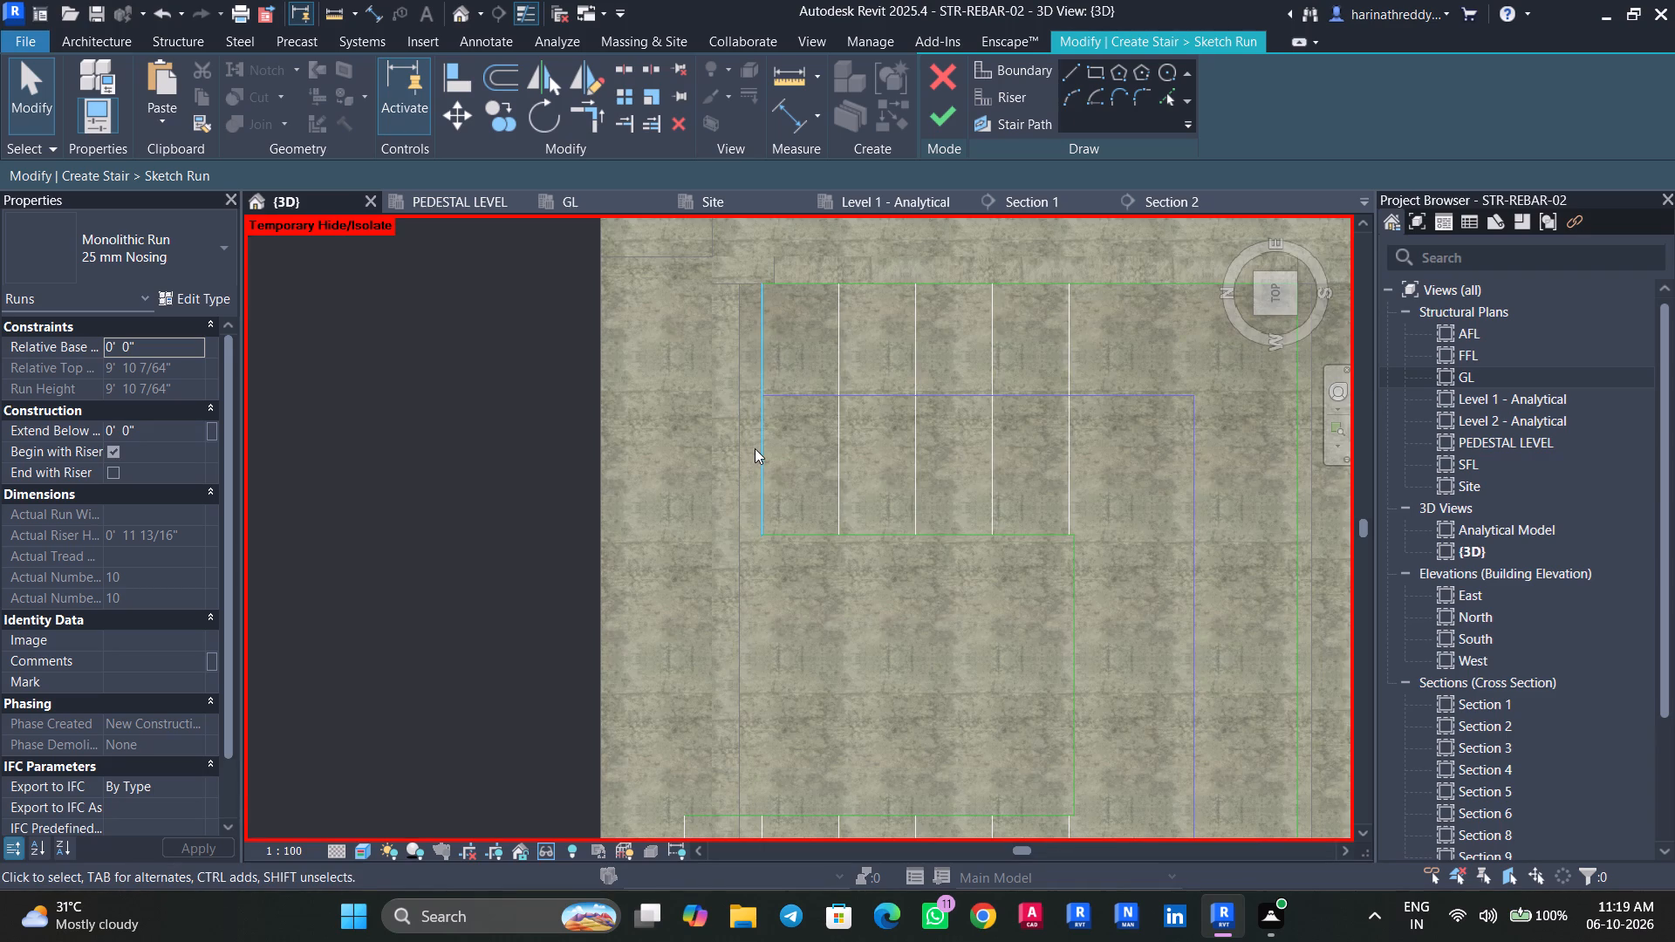
pyautogui.moveTo(755, 448); pyautogui.dragTo(724, 448)
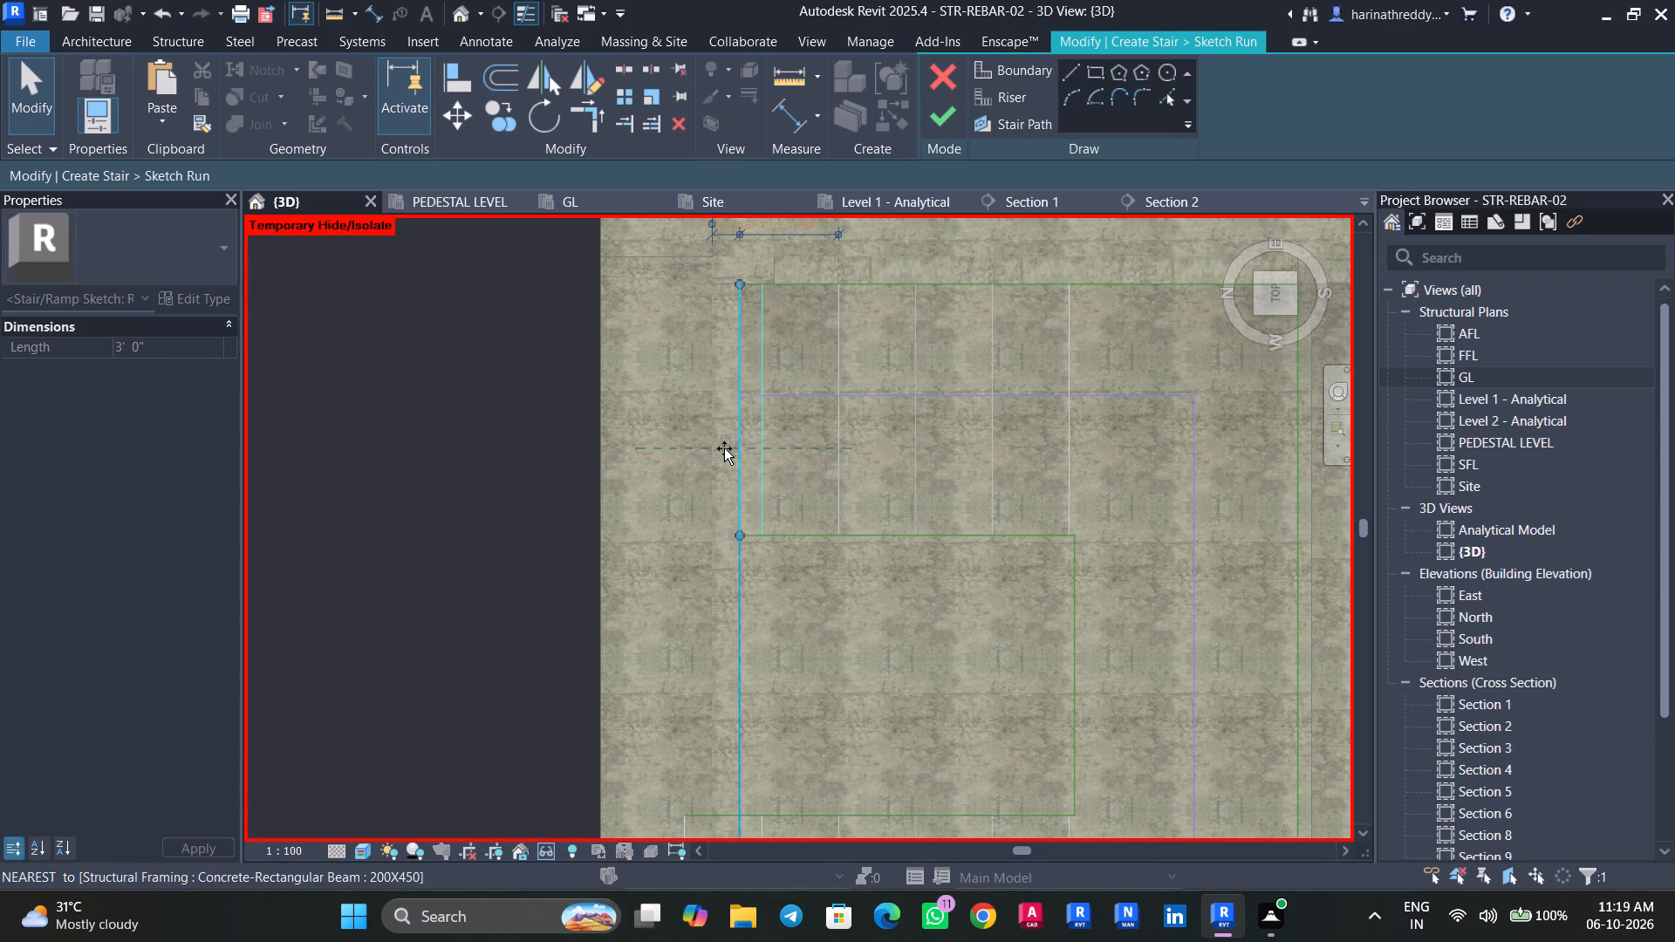
pyautogui.moveTo(724, 448); pyautogui.dragTo(728, 449)
pyautogui.keyDown('shift'); pyautogui.moveTo(793, 602); pyautogui.dragTo(749, 446, button='middle'); pyautogui.keyUp('shift')
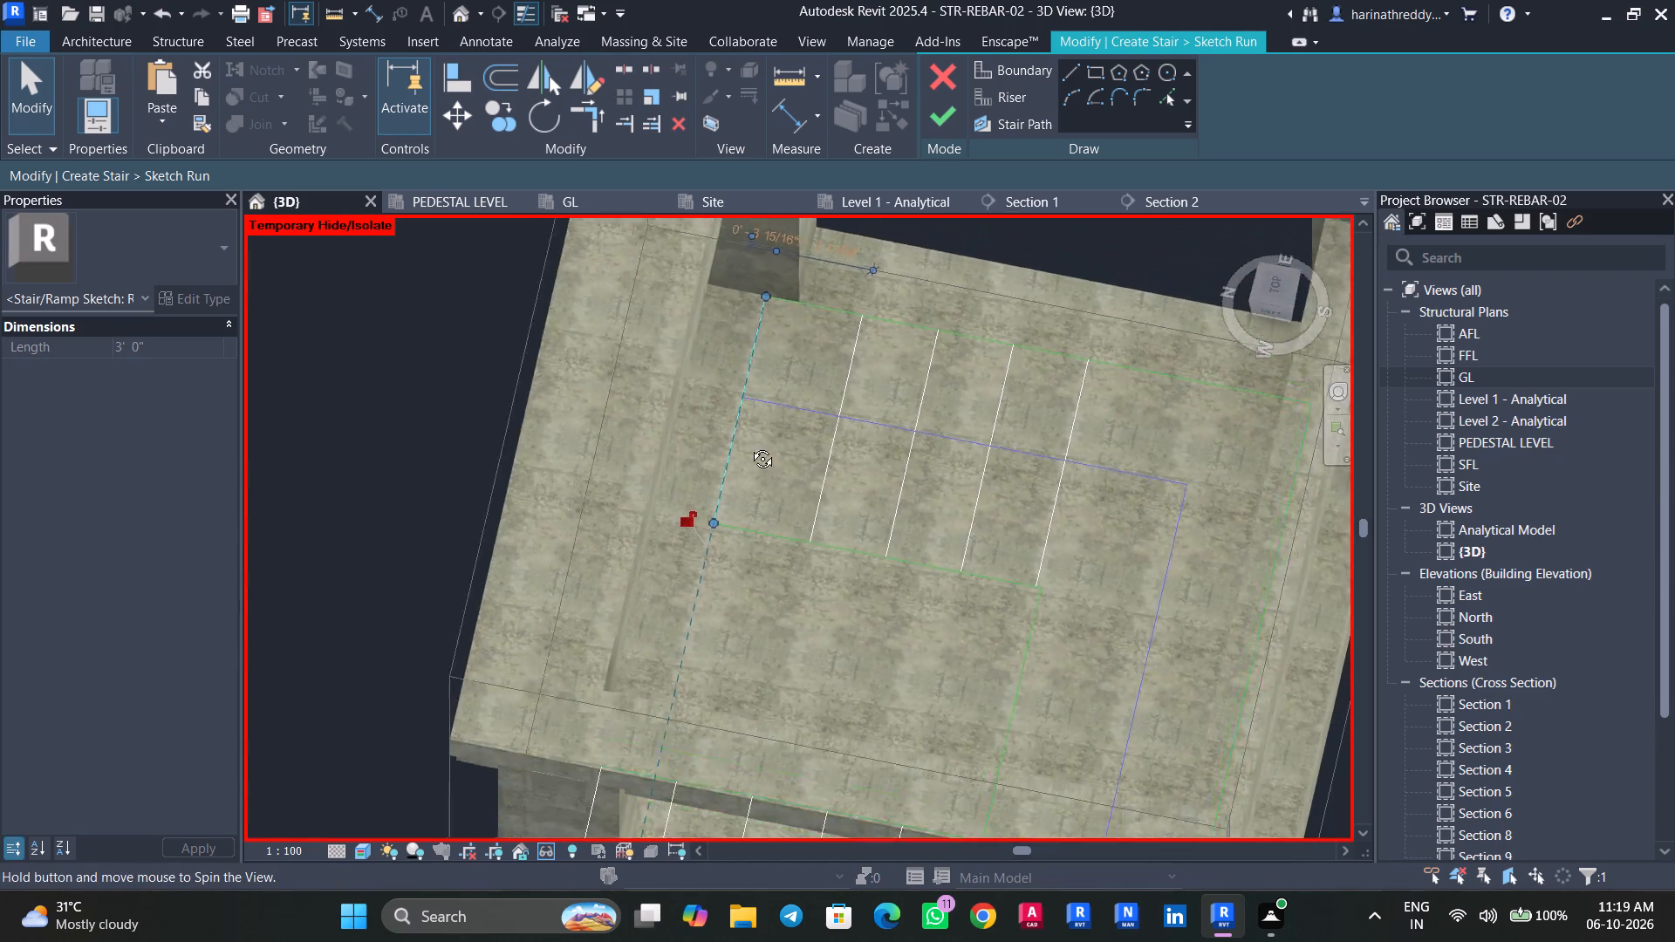
pyautogui.keyDown('shift'); pyautogui.moveTo(749, 446); pyautogui.dragTo(701, 359, button='middle'); pyautogui.keyUp('shift')
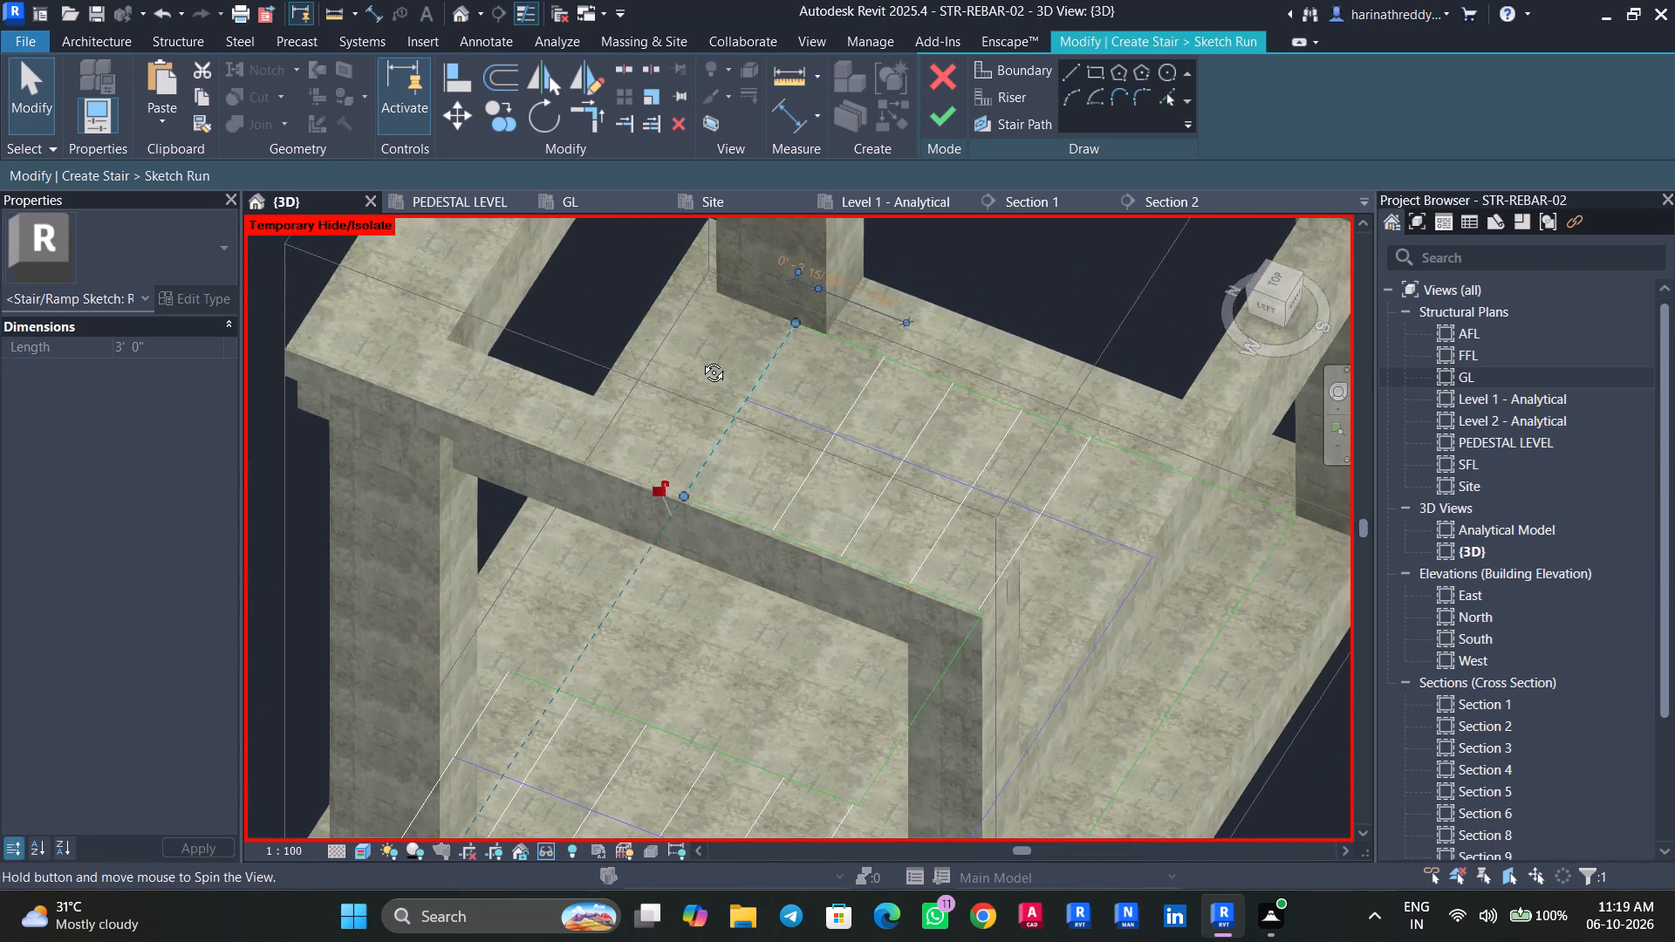
pyautogui.keyDown('shift'); pyautogui.moveTo(701, 359); pyautogui.dragTo(793, 502, button='middle'); pyautogui.keyUp('shift')
pyautogui.press('Escape')
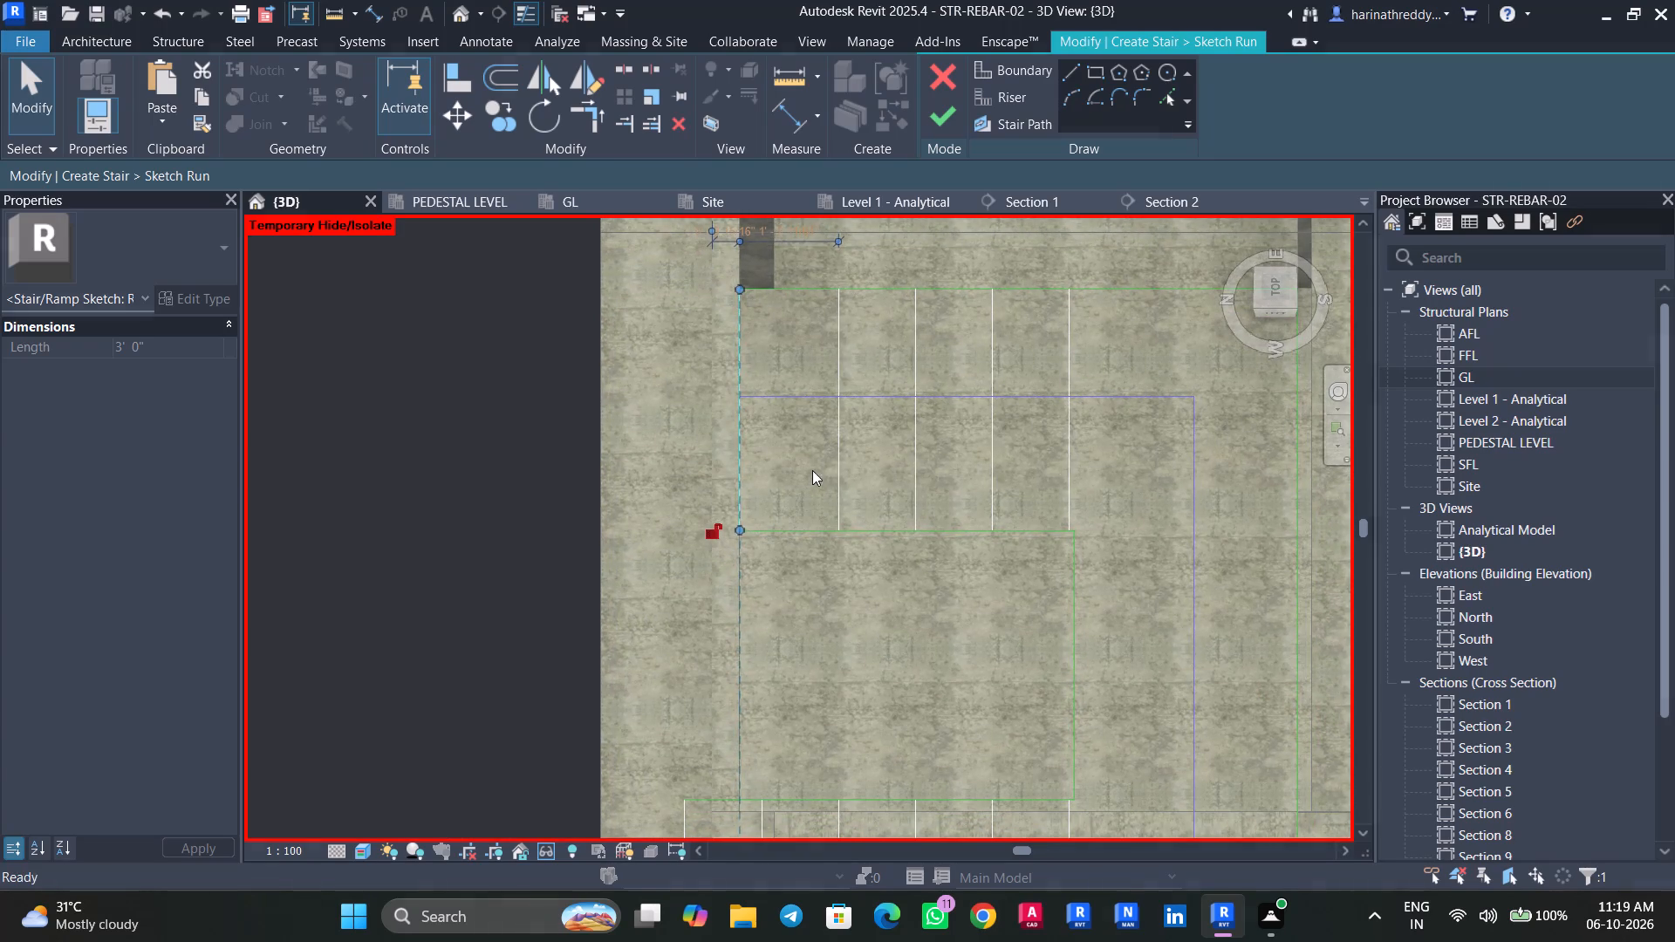
pyautogui.press('Escape')
# Nudge the upper flight's fourth, second and third riser lines toward the last riser to even out the treads, and finish the run sketch.
pyautogui.click(832, 456)
pyautogui.scroll(4, 832, 456)
pyautogui.press('Left')
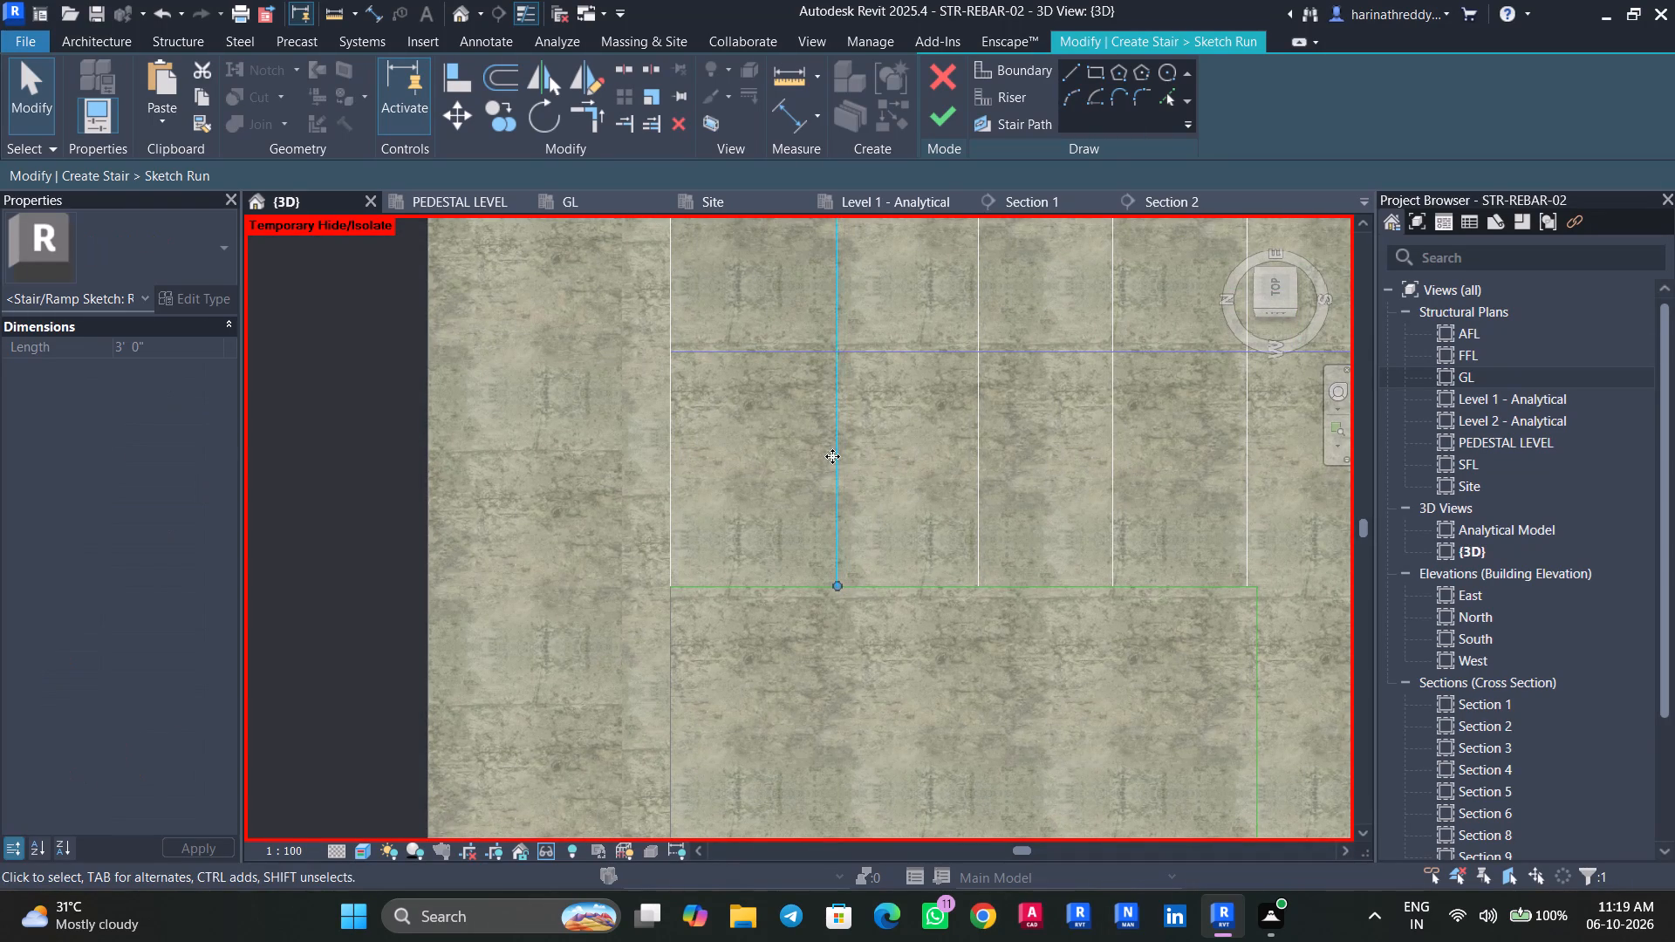
pyautogui.press('Left')
pyautogui.press('Left')
pyautogui.moveTo(920, 462); pyautogui.dragTo(820, 591, button='middle')
pyautogui.press('Escape')
pyautogui.press('Escape')
pyautogui.scroll(-4, 826, 593)
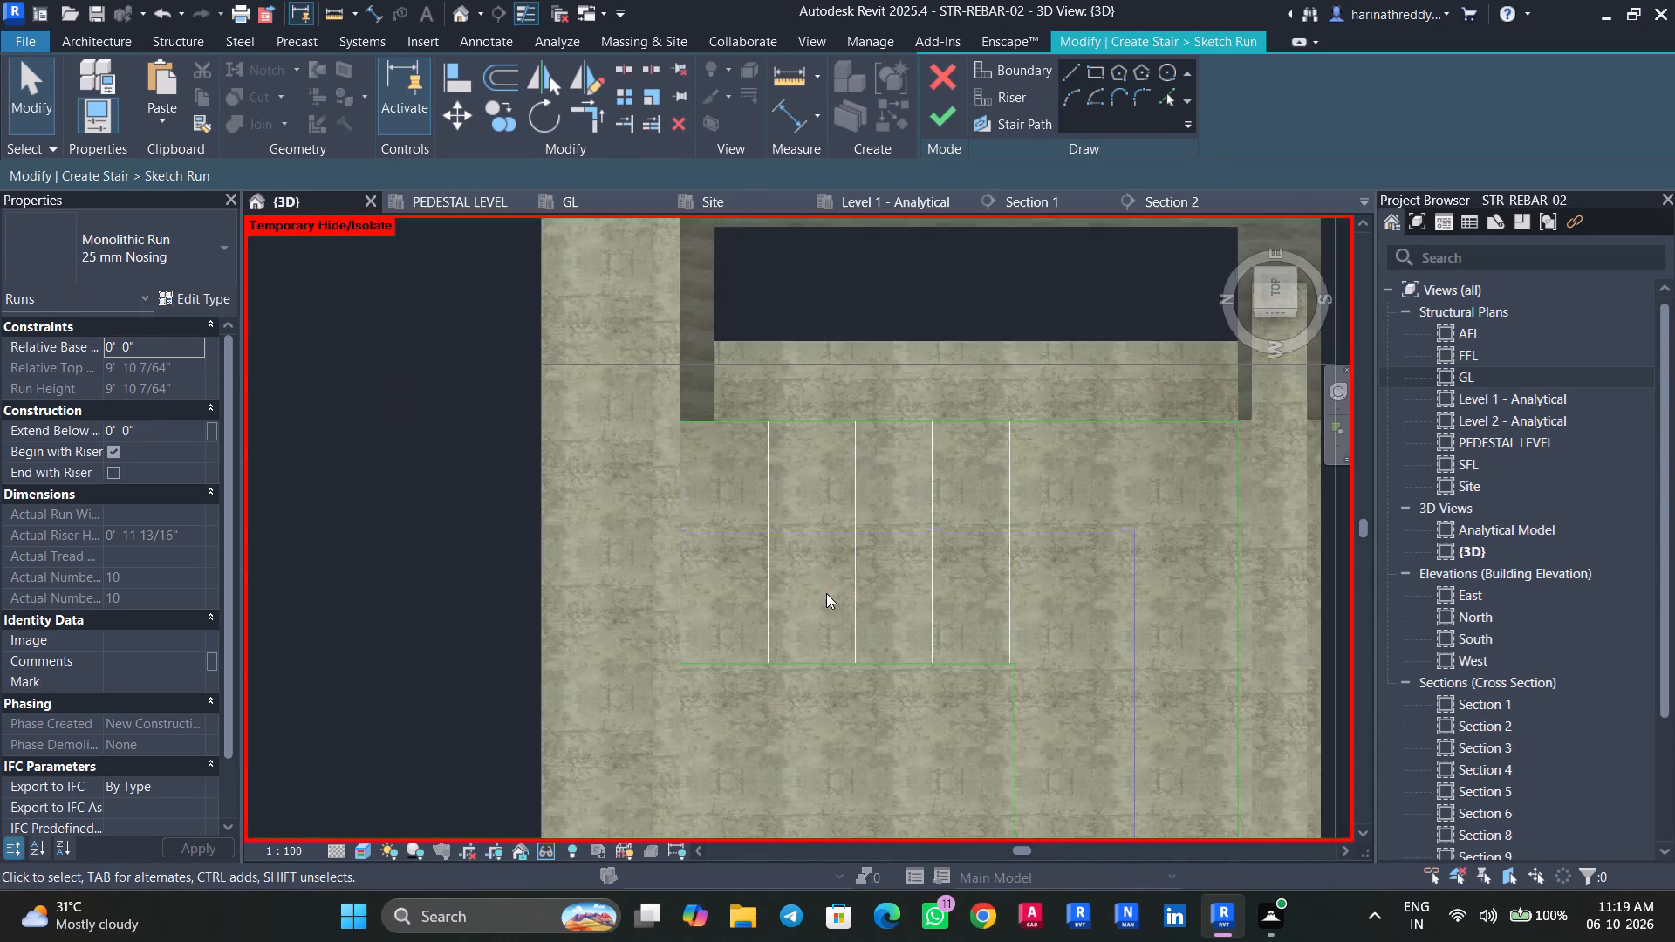
pyautogui.keyDown('shift'); pyautogui.moveTo(876, 749); pyautogui.dragTo(860, 744, button='middle'); pyautogui.keyUp('shift')
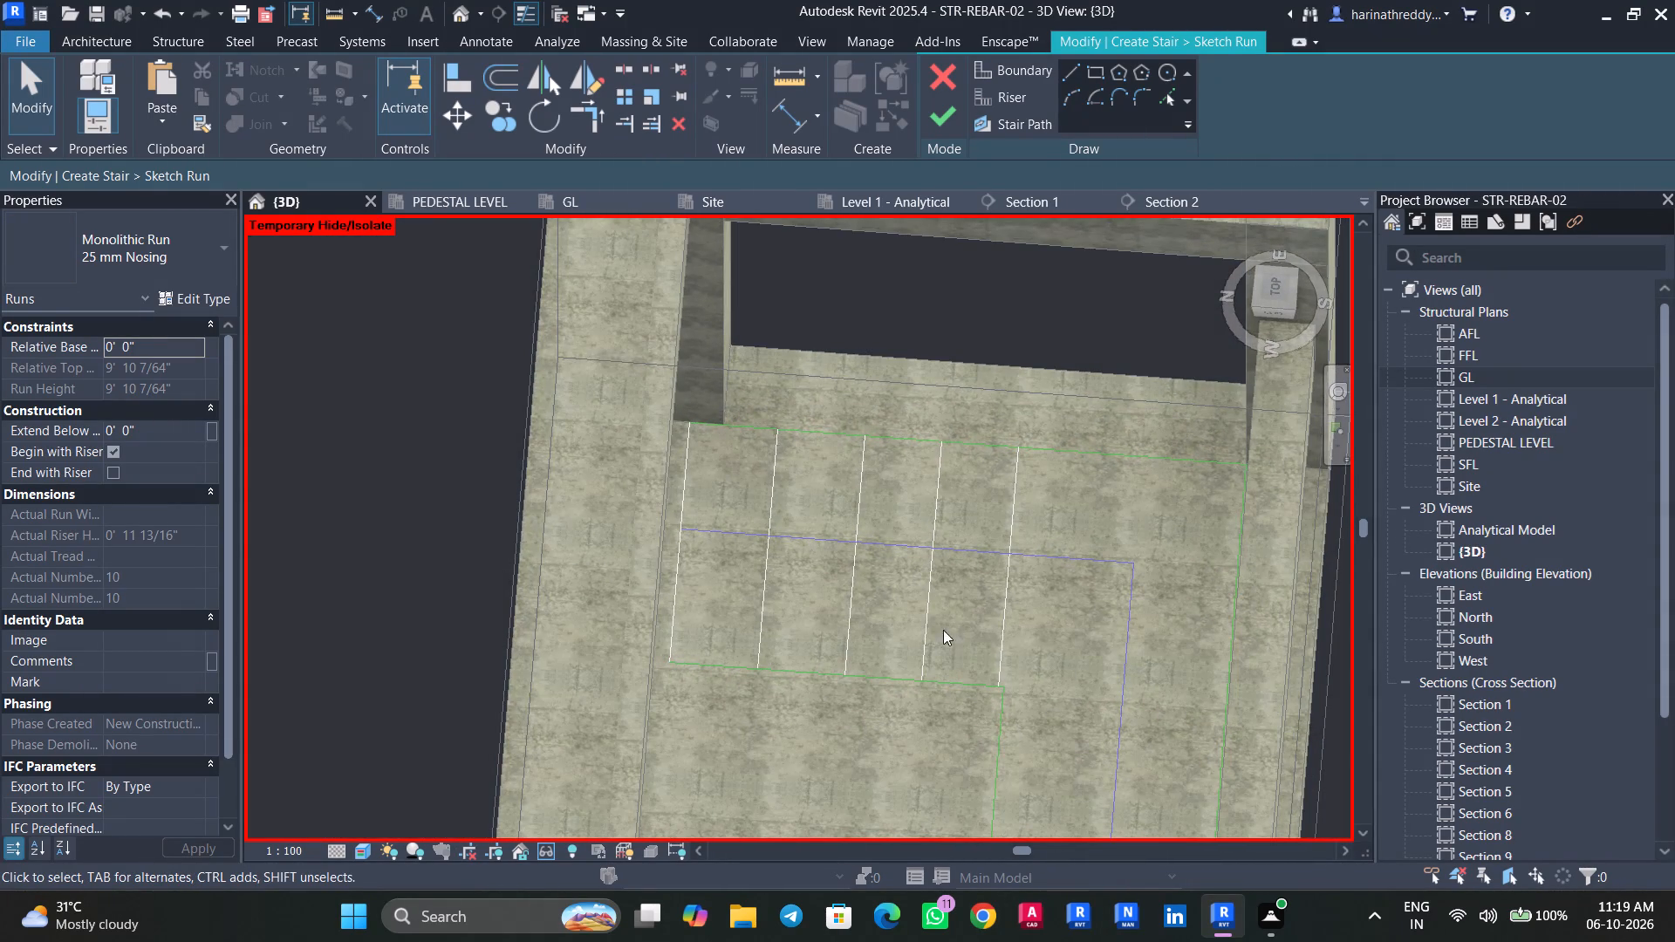
pyautogui.click(936, 626)
pyautogui.press('Left')
pyautogui.press('Escape')
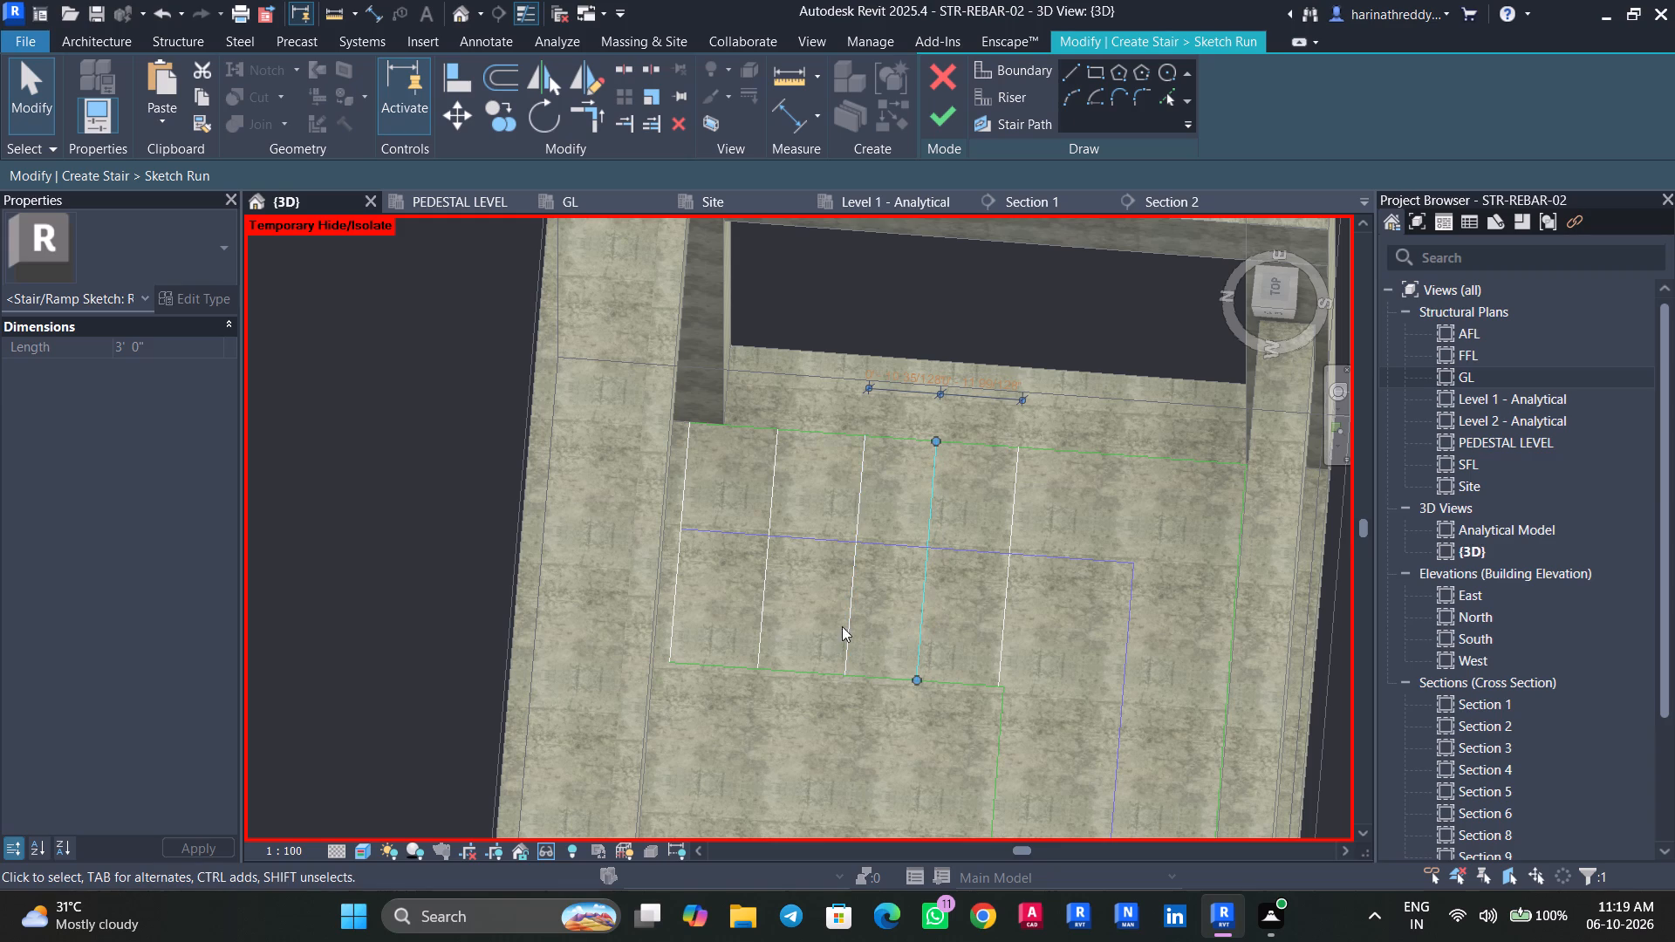
pyautogui.click(852, 628)
pyautogui.press('Left')
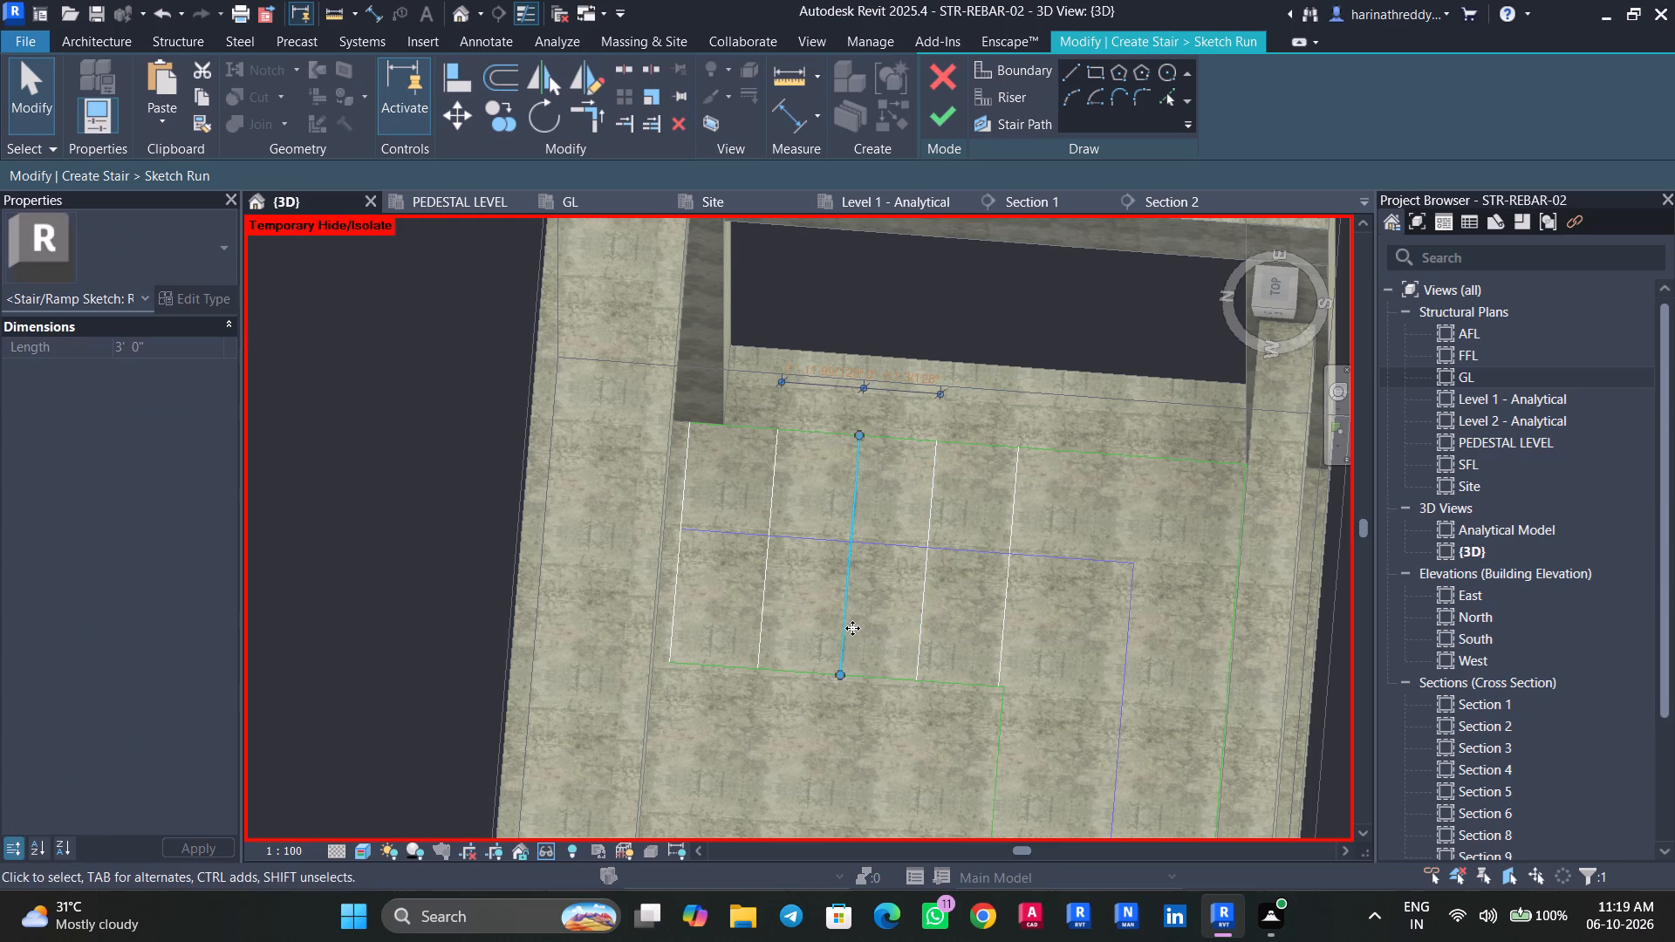
pyautogui.press('Escape')
pyautogui.press('Escape')
pyautogui.keyDown('shift'); pyautogui.moveTo(829, 714); pyautogui.dragTo(764, 676, button='middle'); pyautogui.keyUp('shift')
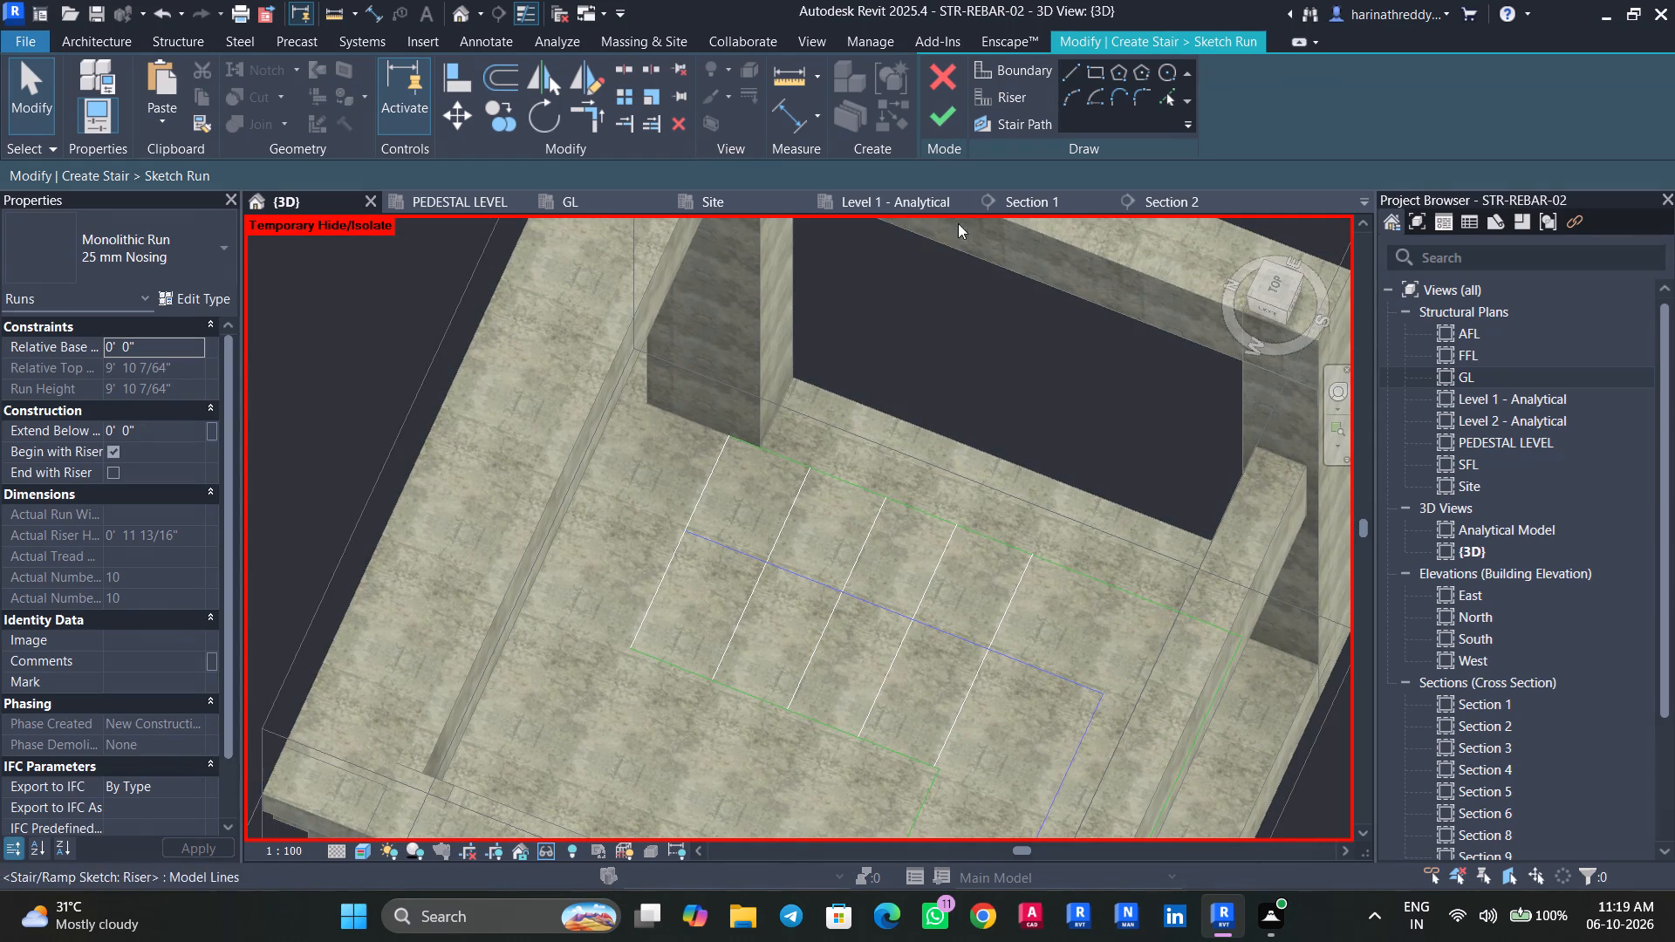
pyautogui.click(941, 121)
pyautogui.scroll(-3, 771, 520)
pyautogui.press('Escape')
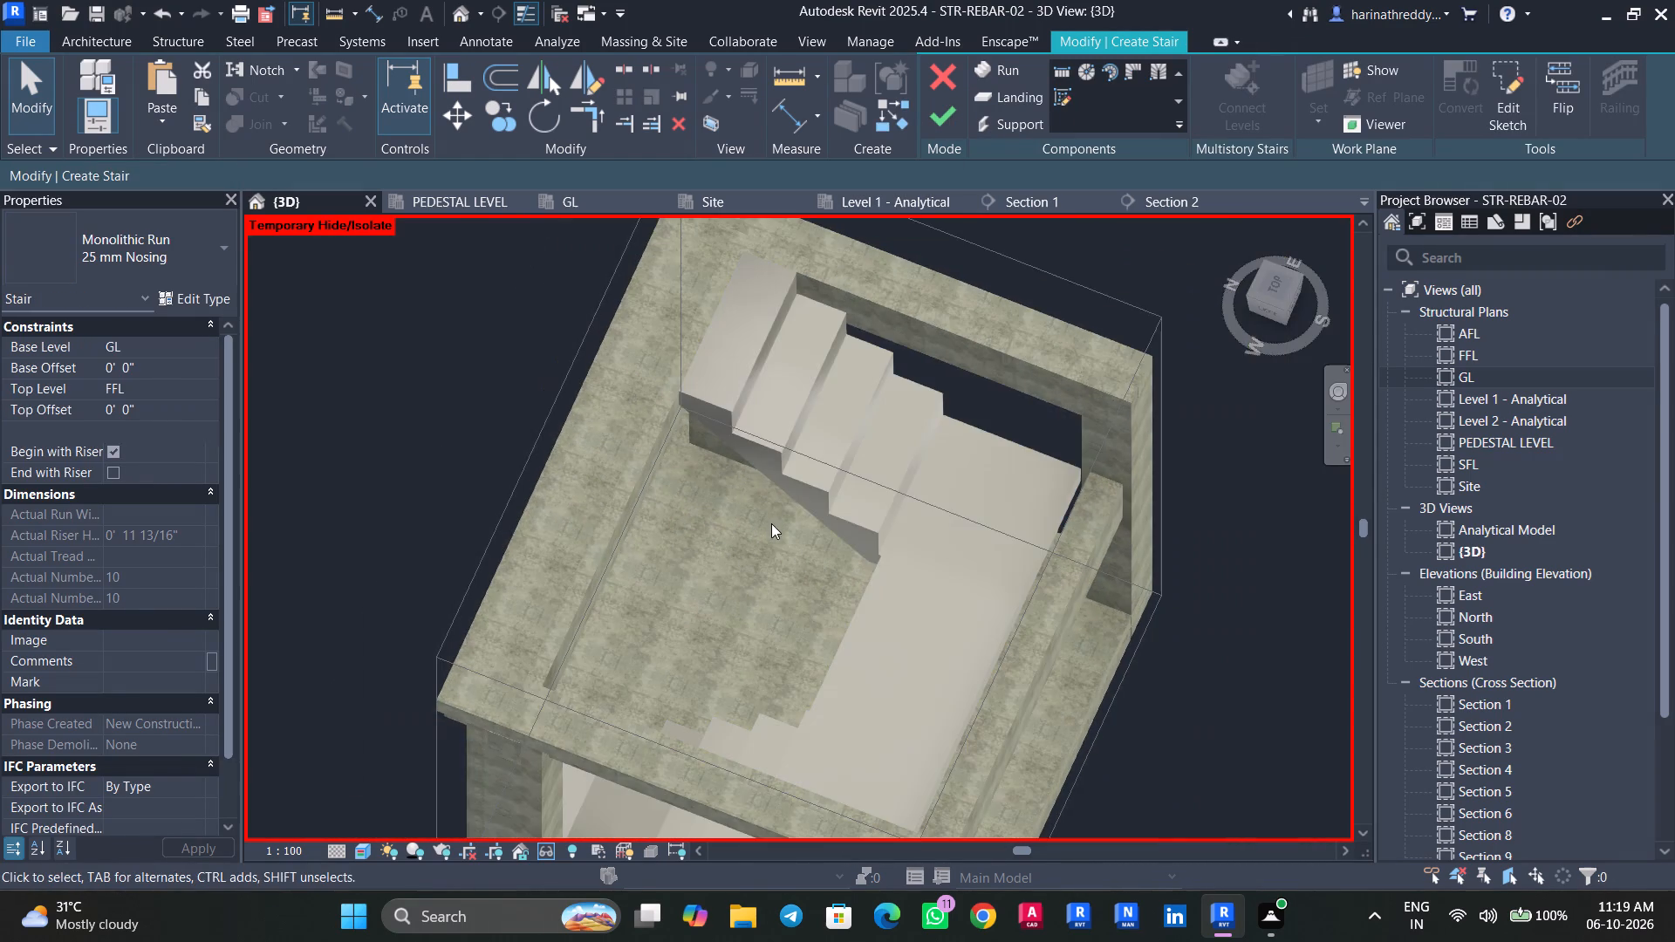
# Check the upper flight's top end where it meets the beam and finish the stair edit.
pyautogui.keyDown('shift'); pyautogui.moveTo(755, 551); pyautogui.dragTo(758, 386, button='middle'); pyautogui.keyUp('shift')
pyautogui.scroll(-1, 757, 386)
pyautogui.moveTo(755, 389); pyautogui.dragTo(715, 633, button='middle')
pyautogui.keyDown('shift'); pyautogui.moveTo(705, 604); pyautogui.dragTo(735, 562, button='middle'); pyautogui.keyUp('shift')
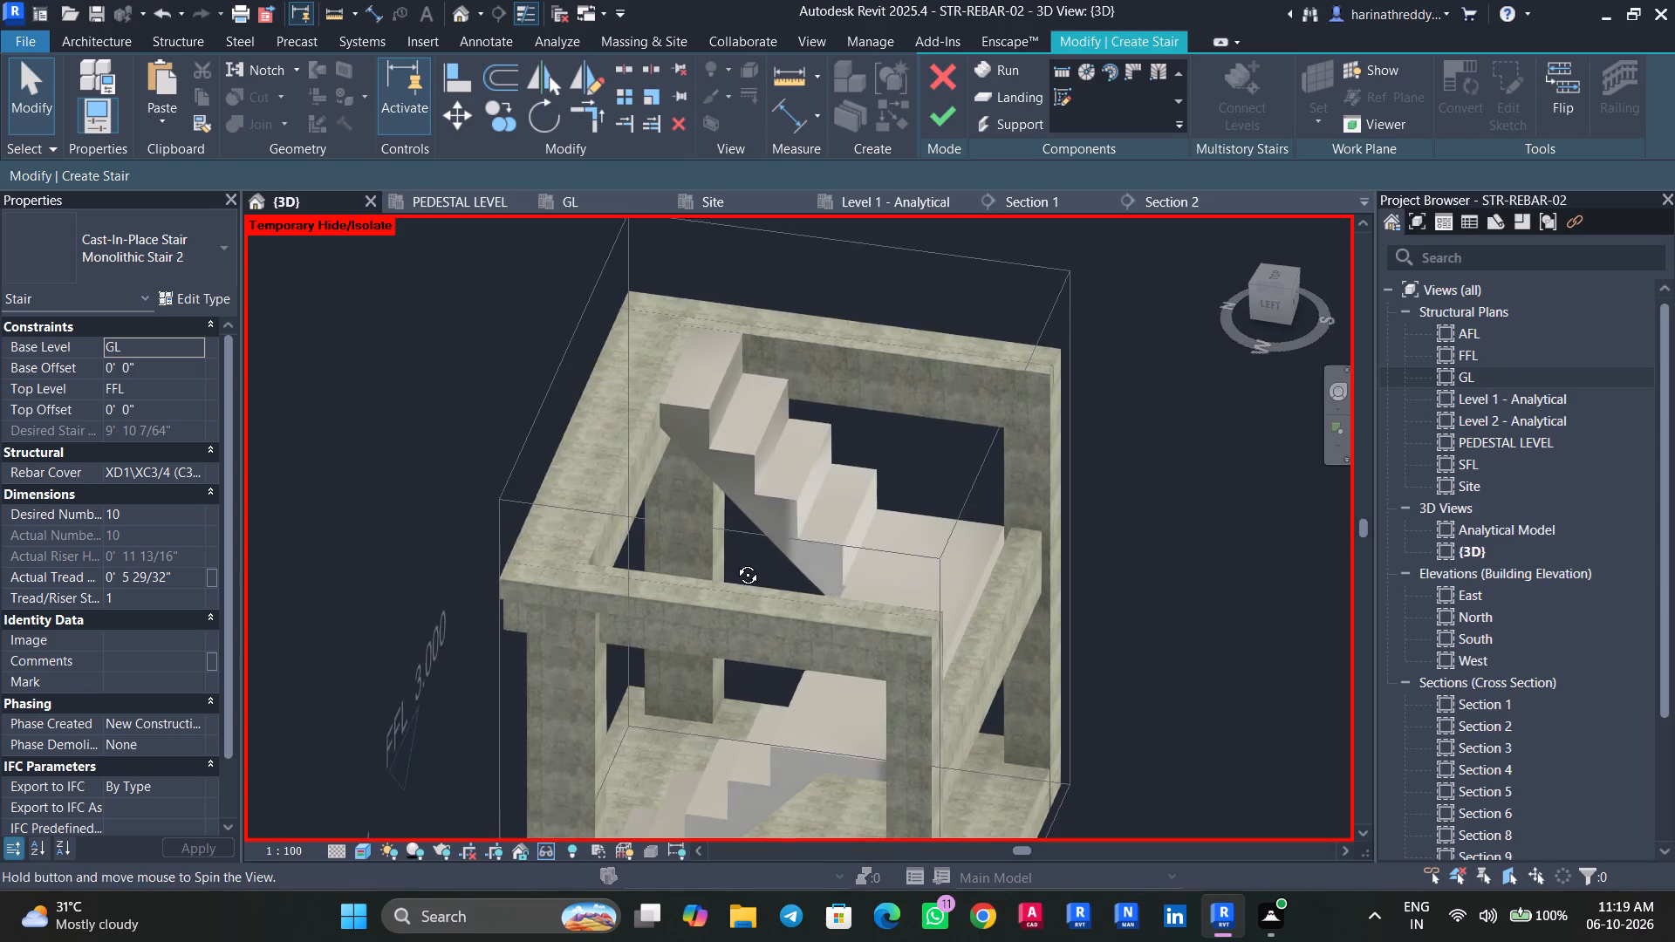
pyautogui.keyDown('shift'); pyautogui.moveTo(735, 562); pyautogui.dragTo(769, 522, button='middle'); pyautogui.keyUp('shift')
pyautogui.scroll(9, 736, 379)
pyautogui.keyDown('shift'); pyautogui.moveTo(646, 466); pyautogui.dragTo(615, 420, button='middle'); pyautogui.keyUp('shift')
pyautogui.scroll(-2, 615, 420)
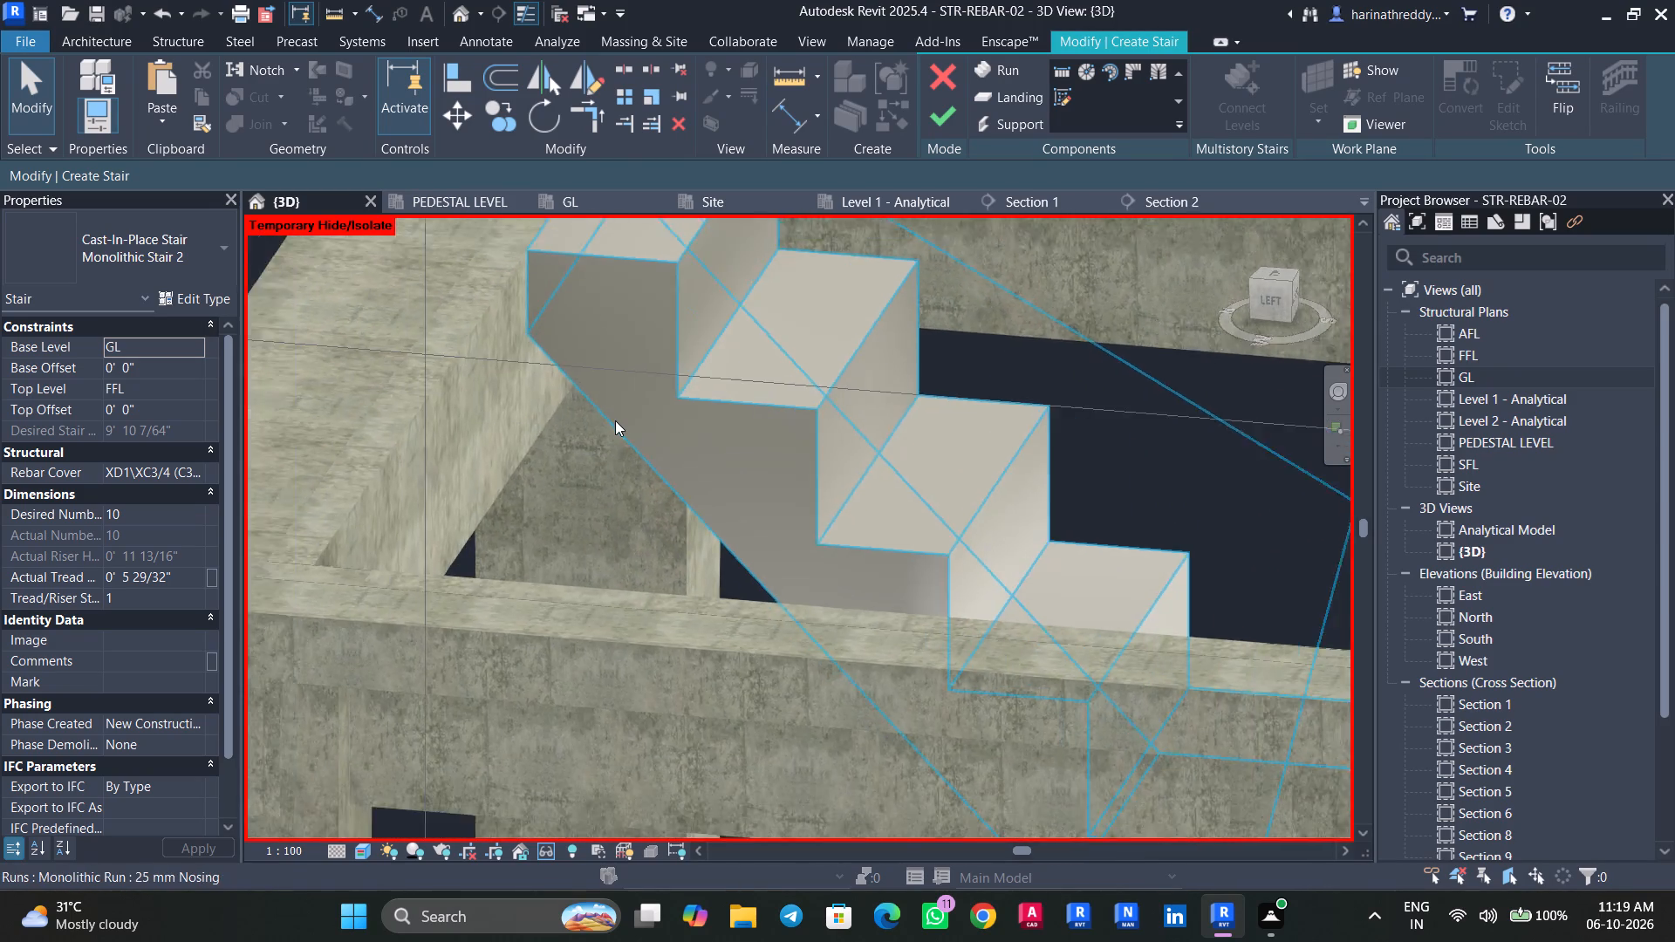
pyautogui.scroll(-5, 615, 420)
pyautogui.moveTo(615, 420); pyautogui.dragTo(558, 515, button='middle')
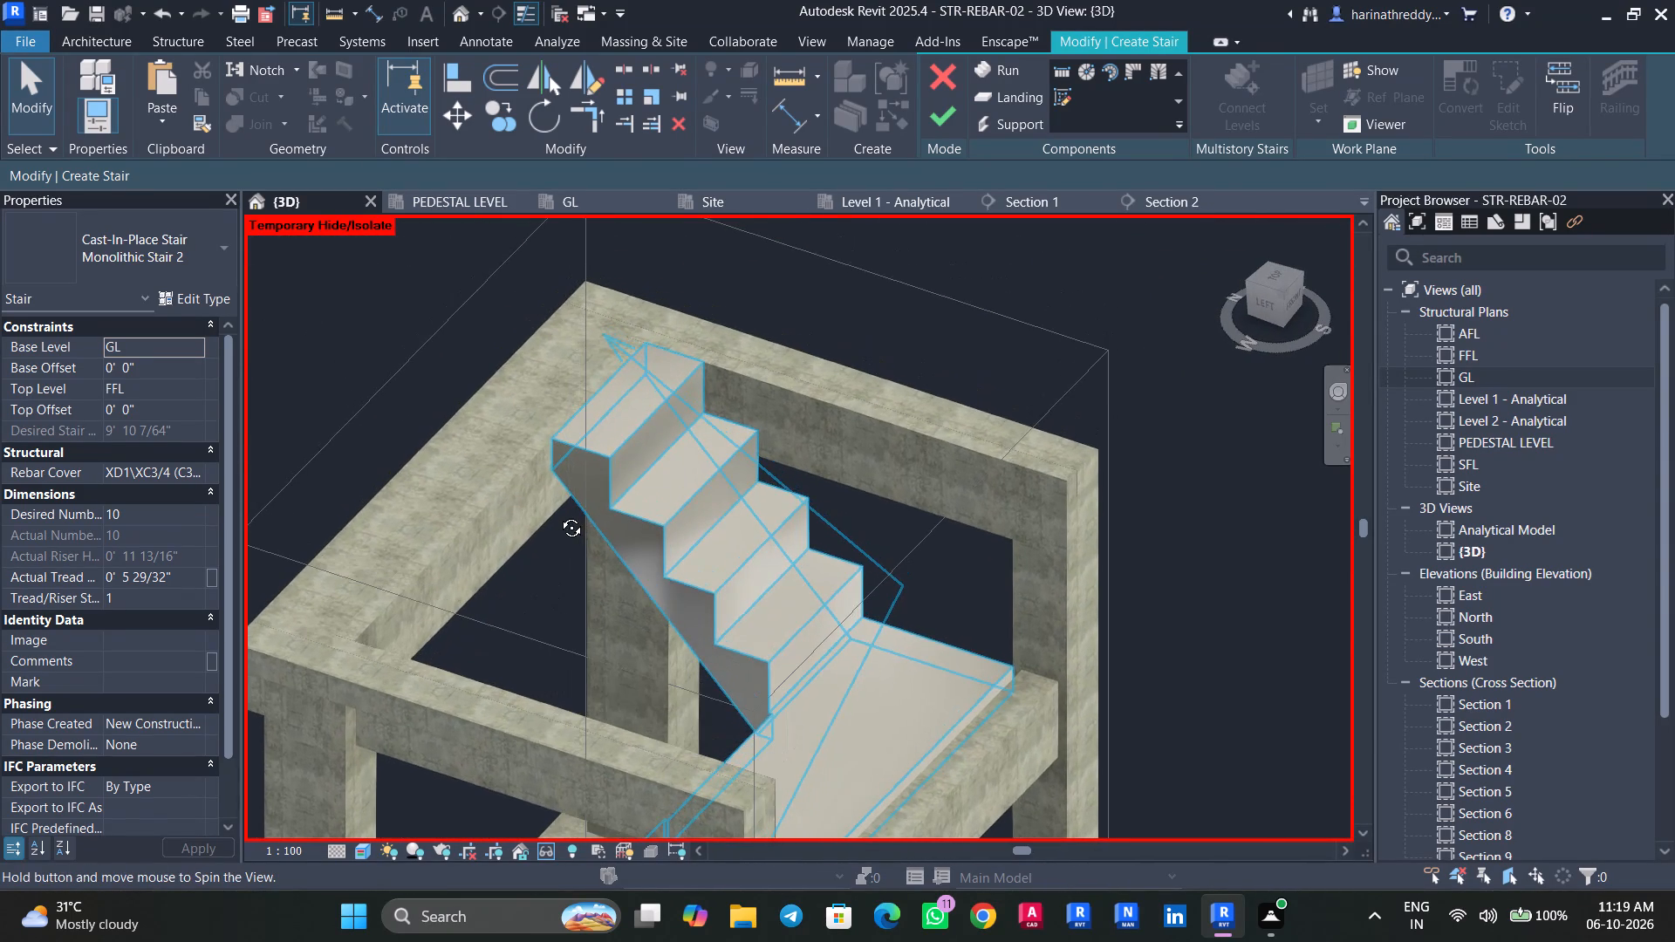
pyautogui.moveTo(558, 515); pyautogui.dragTo(429, 608, button='middle')
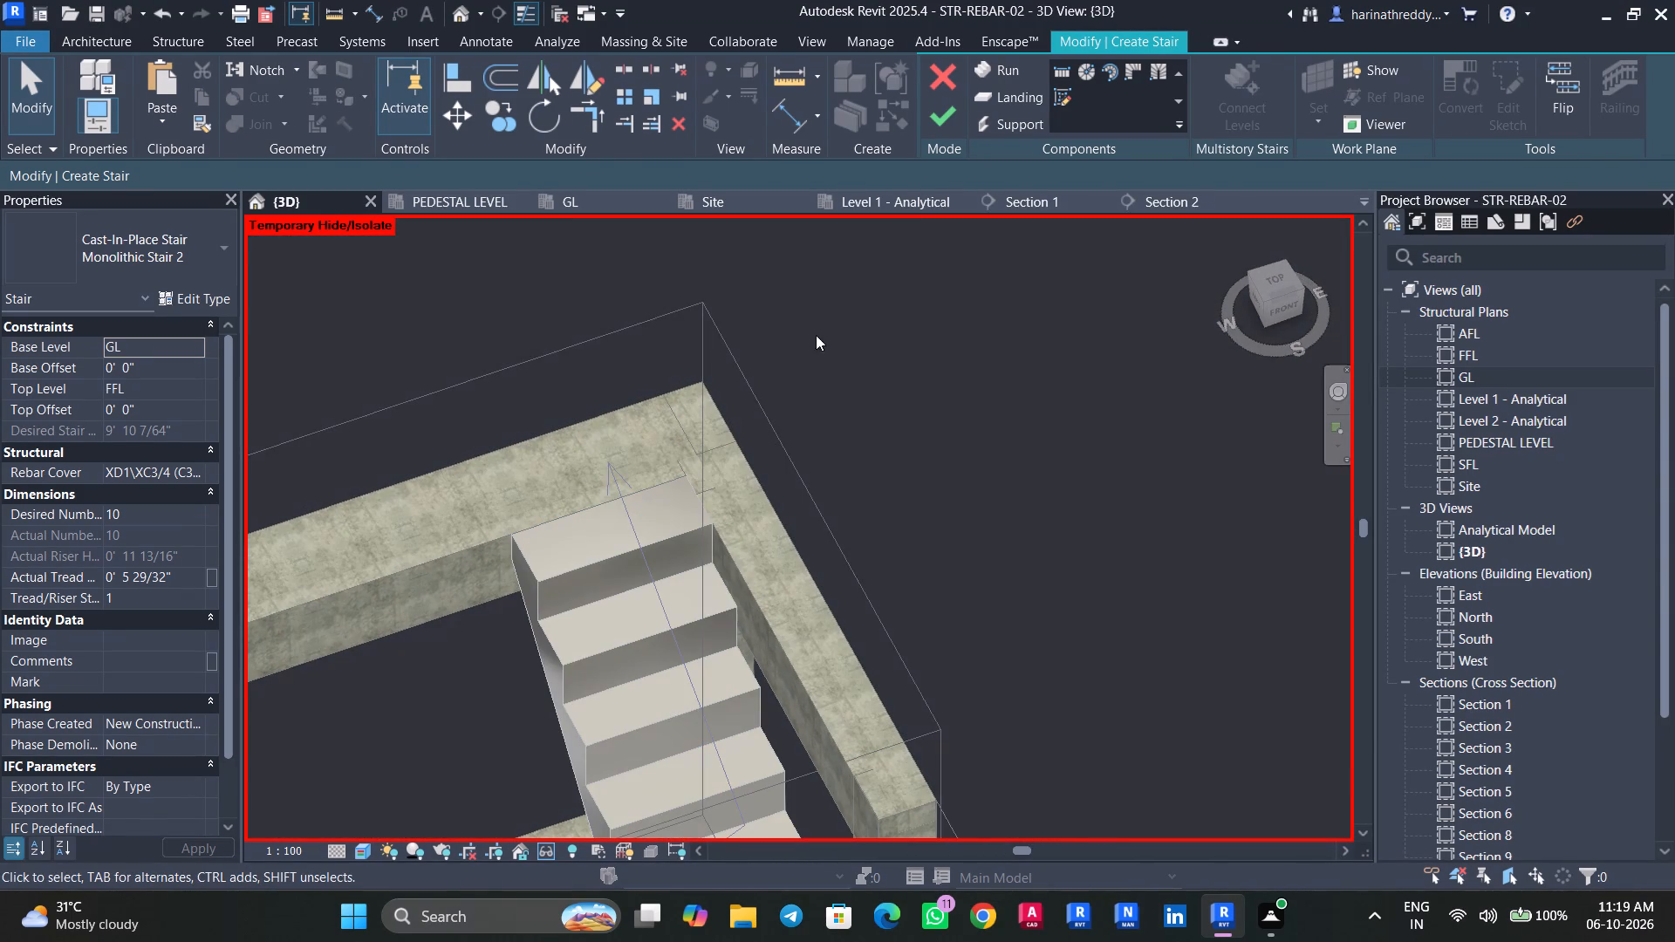
pyautogui.click(942, 111)
# Switch the 3D view to the front and reset its temporary hide/isolate.
pyautogui.scroll(-9, 1017, 515)
pyautogui.keyDown('shift'); pyautogui.moveTo(1056, 586); pyautogui.dragTo(868, 559, button='middle'); pyautogui.keyUp('shift')
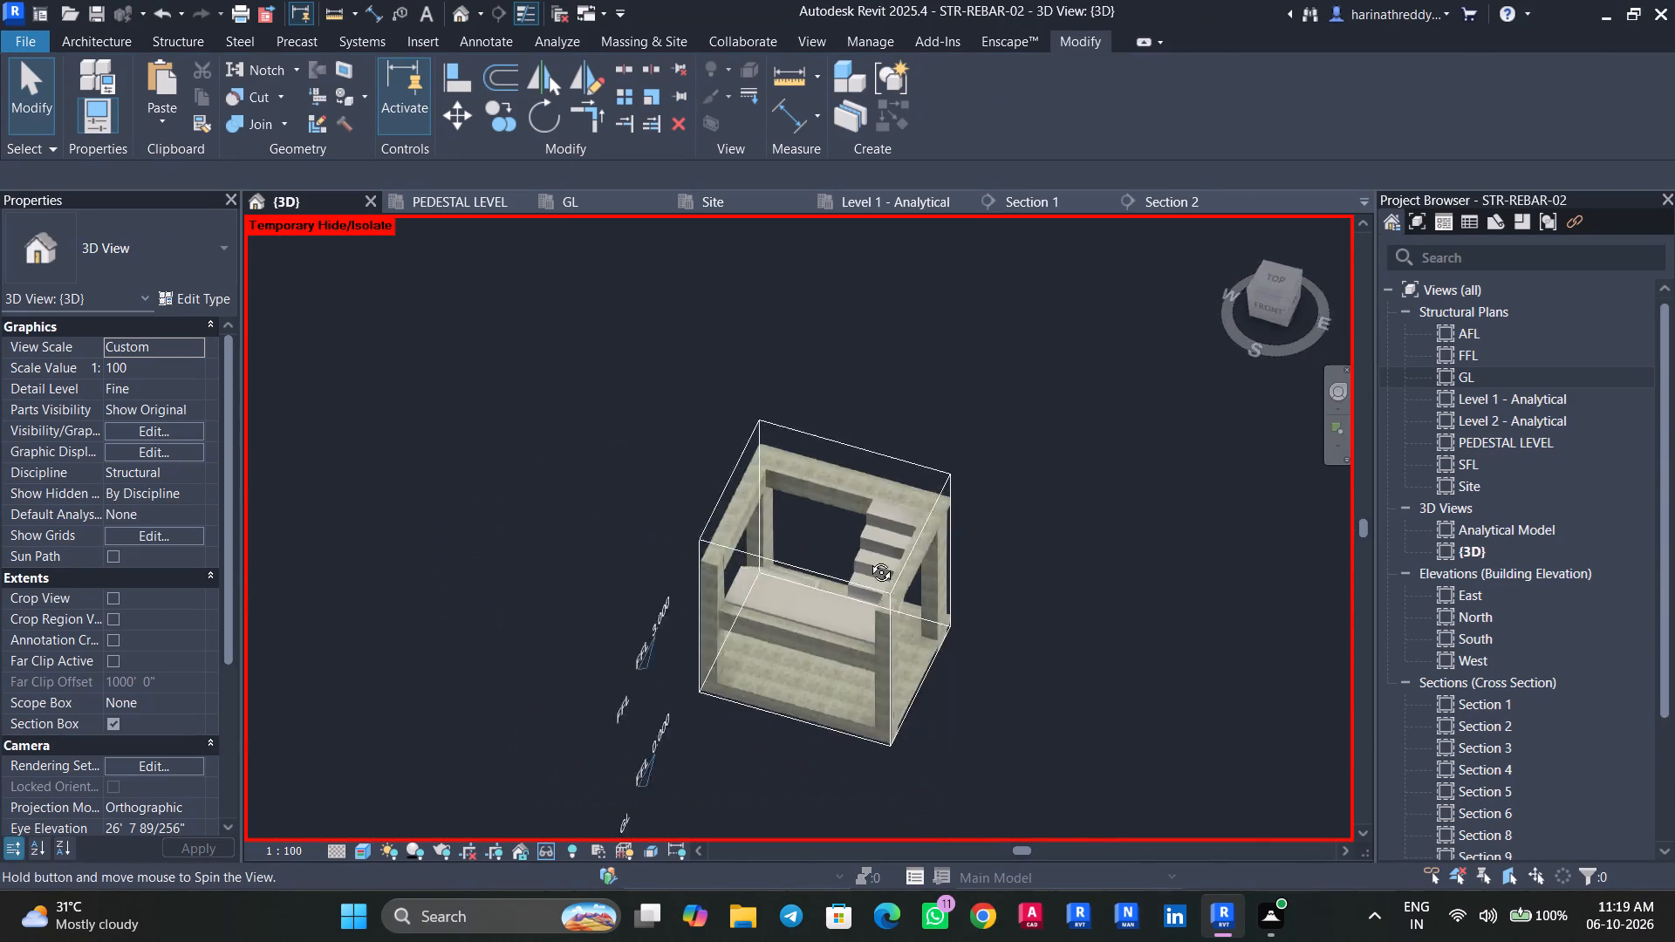
pyautogui.keyDown('shift'); pyautogui.moveTo(868, 559); pyautogui.dragTo(1014, 410, button='middle'); pyautogui.keyUp('shift')
pyautogui.scroll(7, 865, 558)
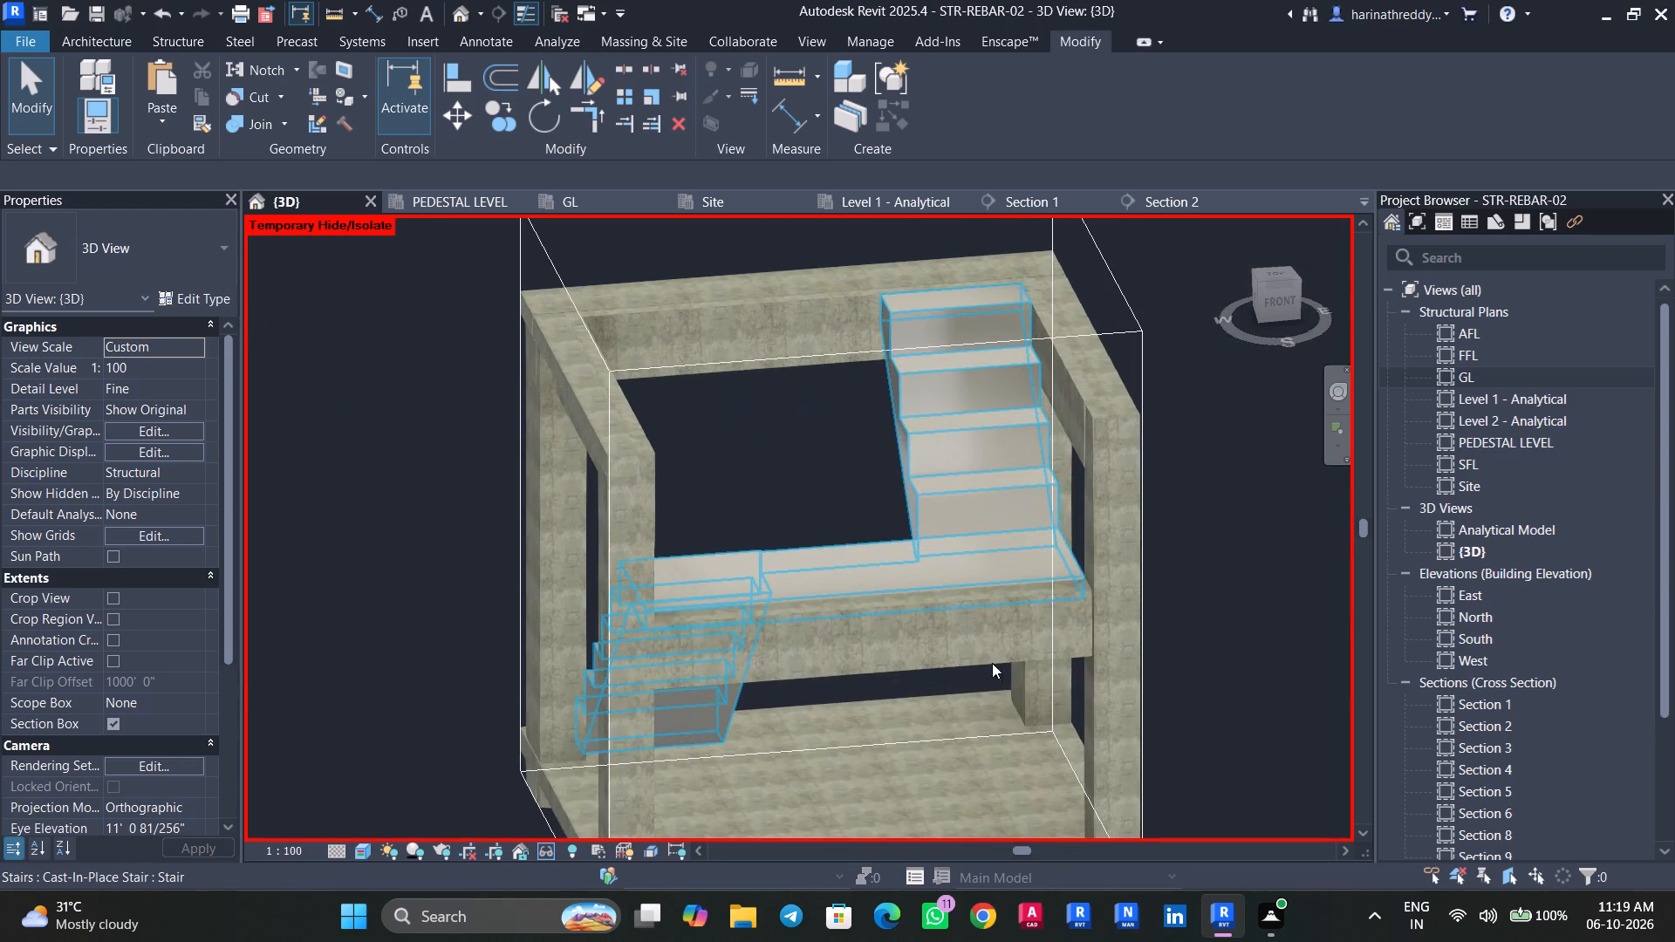
pyautogui.click(1282, 290)
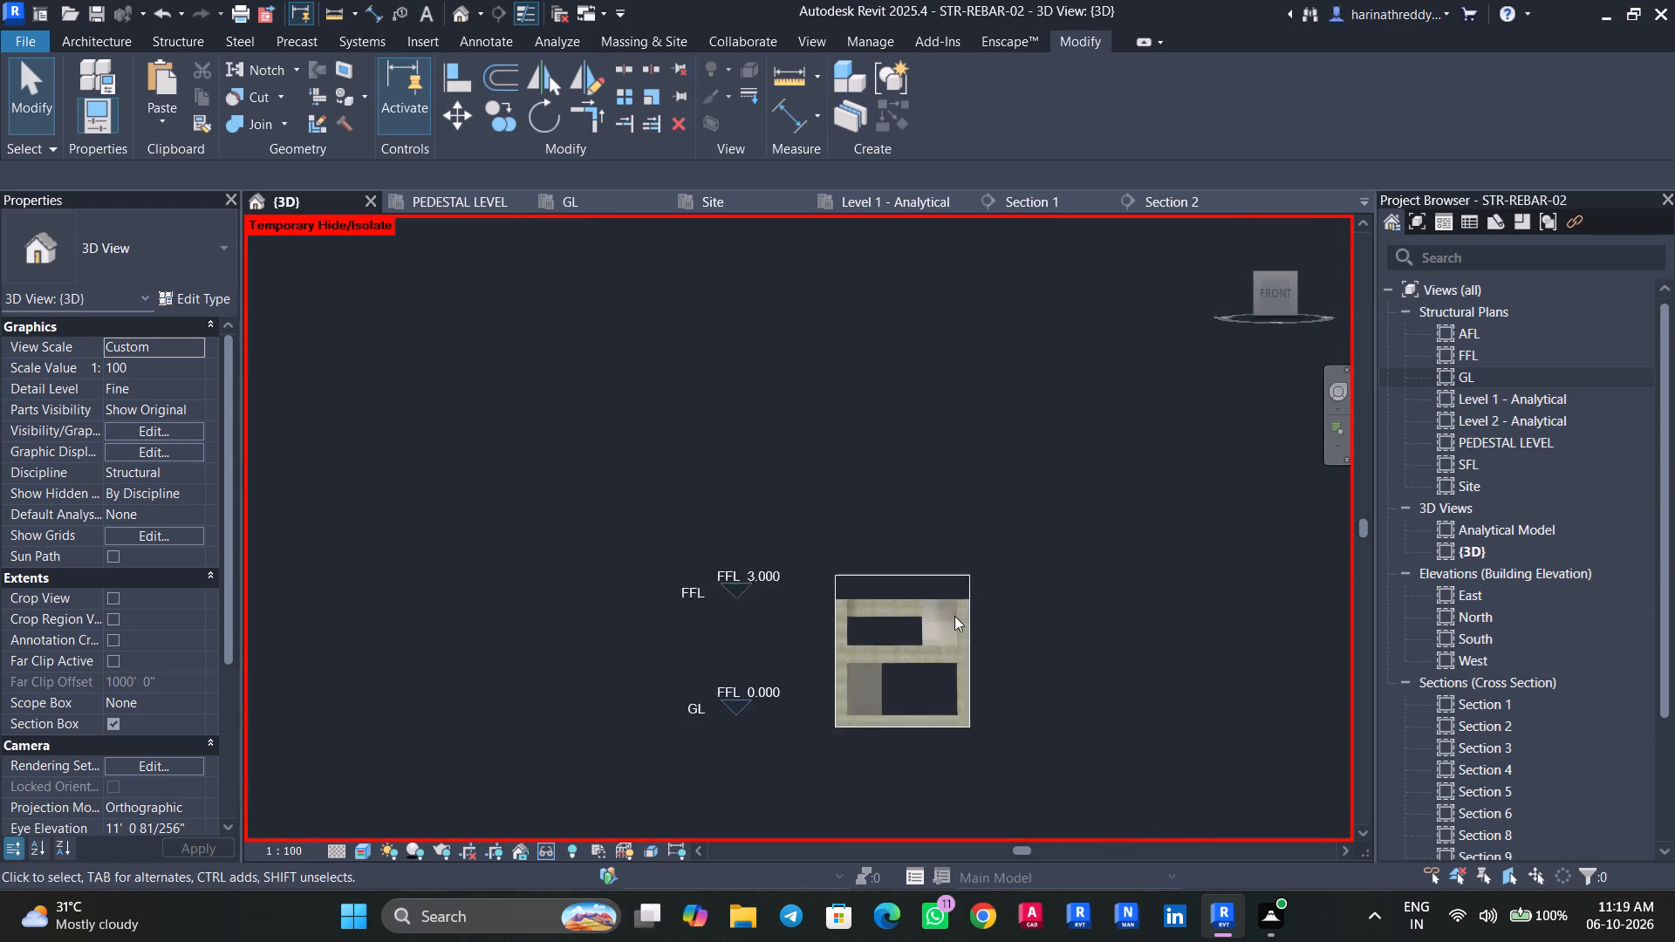
pyautogui.scroll(9, 772, 553)
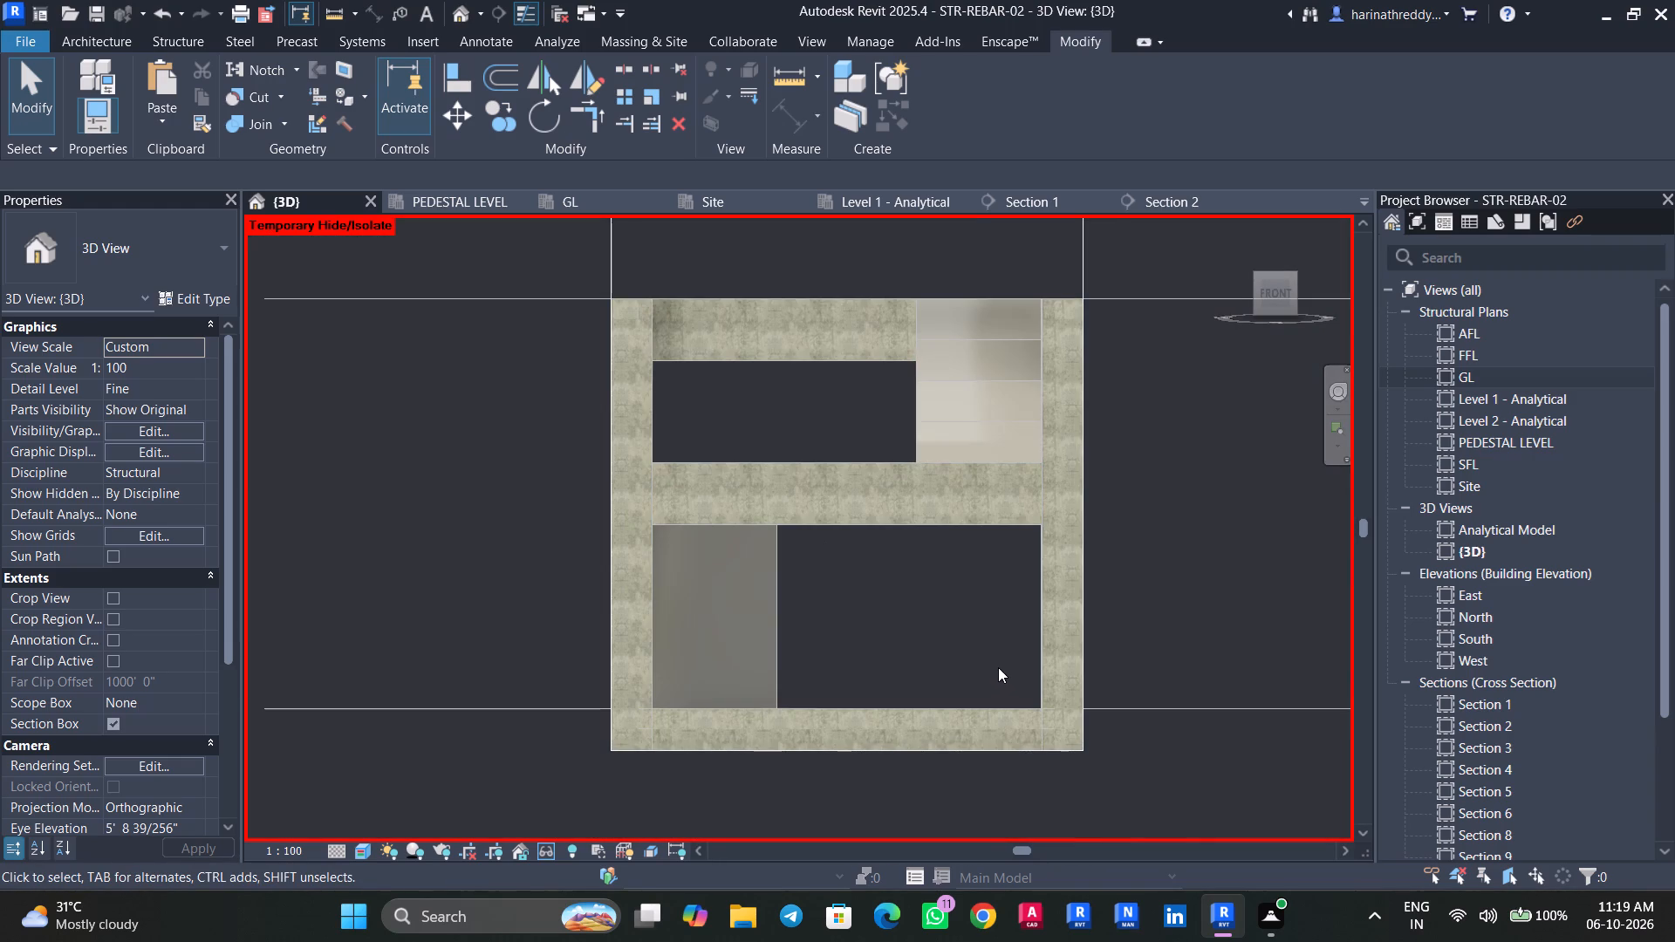
pyautogui.write('hr')
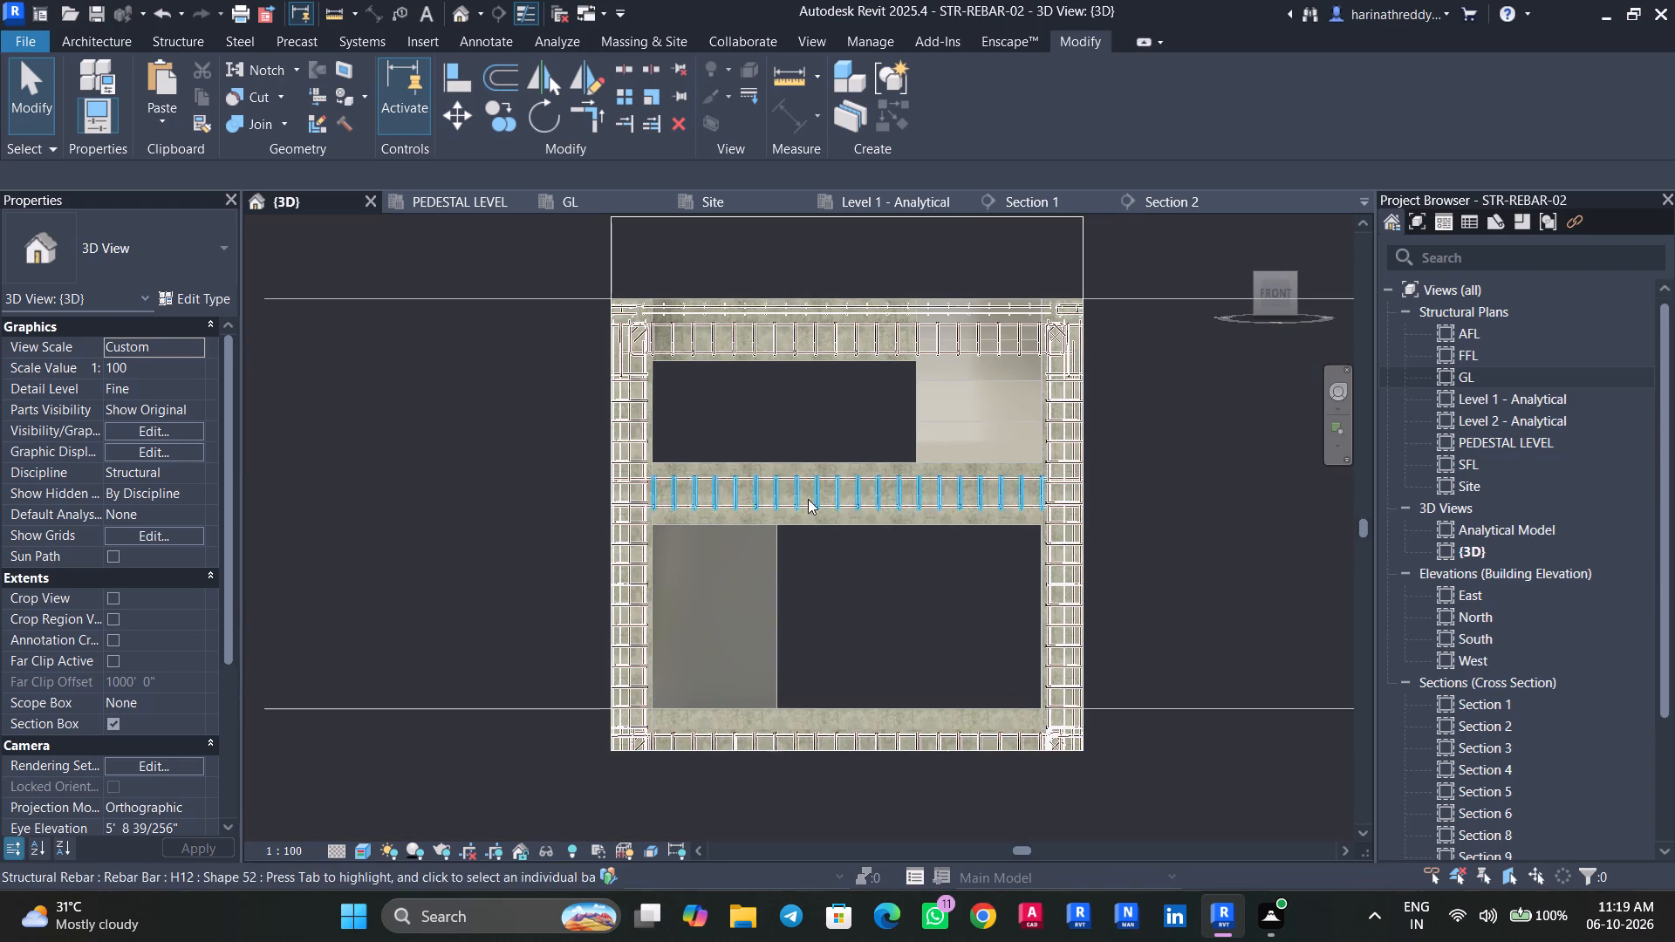
# Examine the stair landing from the front and from above, focusing on where its outer edge meets the mid-level beam.
pyautogui.scroll(2, 808, 499)
pyautogui.keyDown('shift'); pyautogui.moveTo(892, 613); pyautogui.dragTo(847, 731, button='middle'); pyautogui.keyUp('shift')
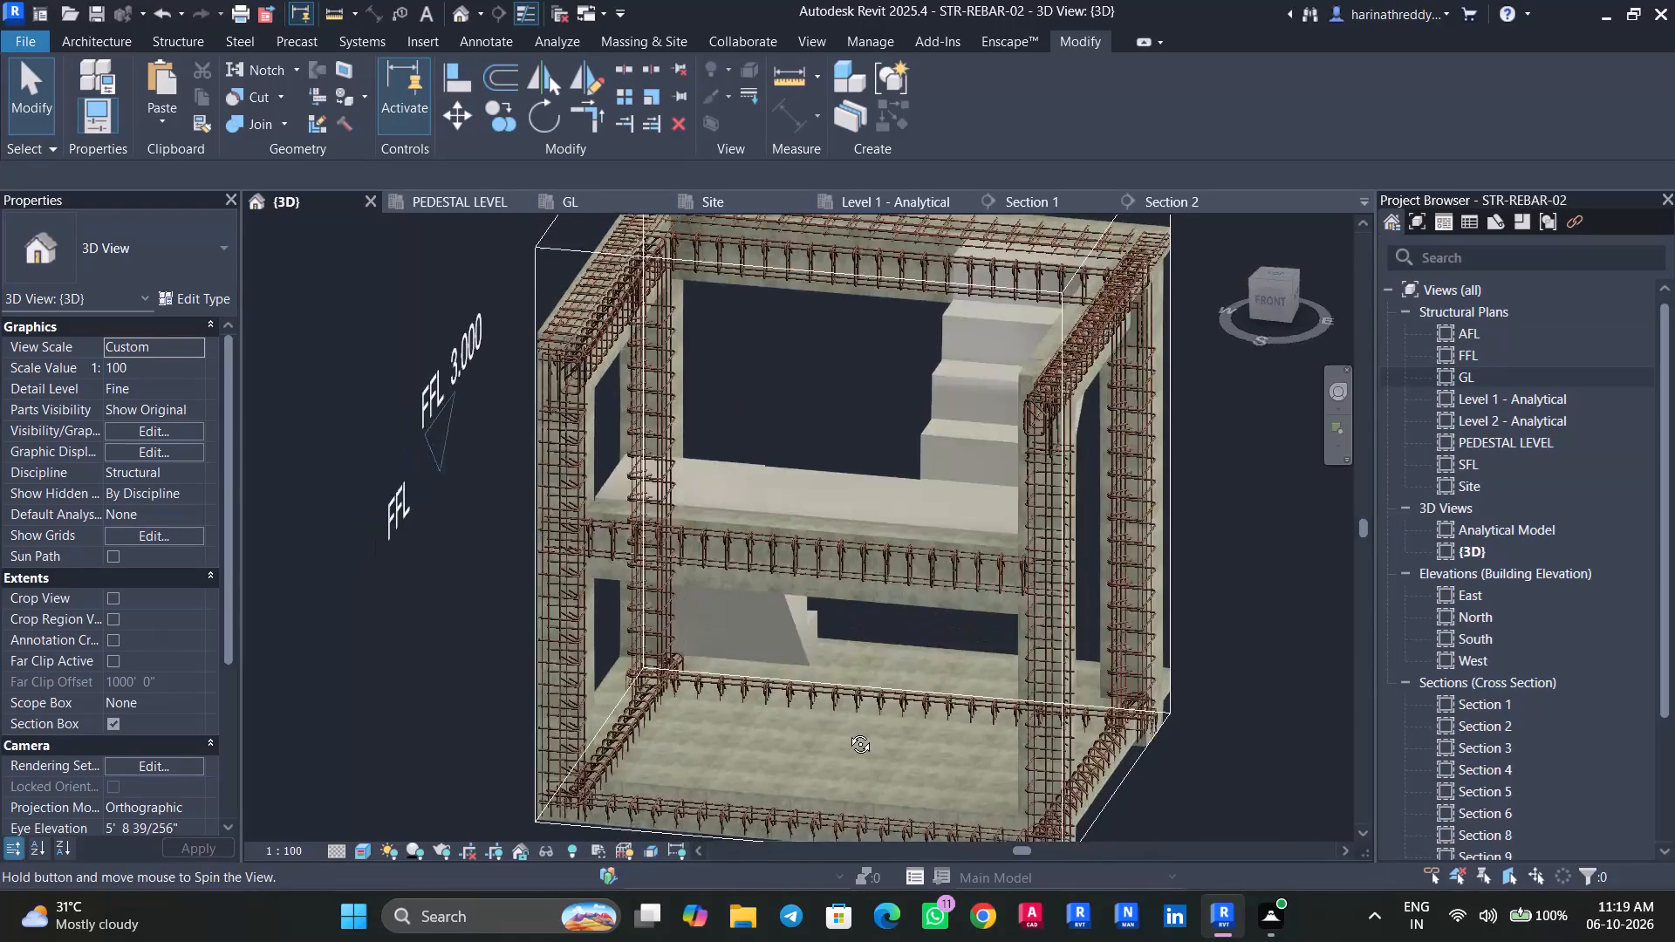
pyautogui.keyDown('shift'); pyautogui.moveTo(847, 731); pyautogui.dragTo(890, 686, button='middle'); pyautogui.keyUp('shift')
pyautogui.scroll(5, 909, 528)
pyautogui.keyDown('shift'); pyautogui.moveTo(963, 682); pyautogui.dragTo(974, 607, button='middle'); pyautogui.keyUp('shift')
pyautogui.keyDown('shift'); pyautogui.scroll(-1, 983, 597); pyautogui.keyUp('shift')
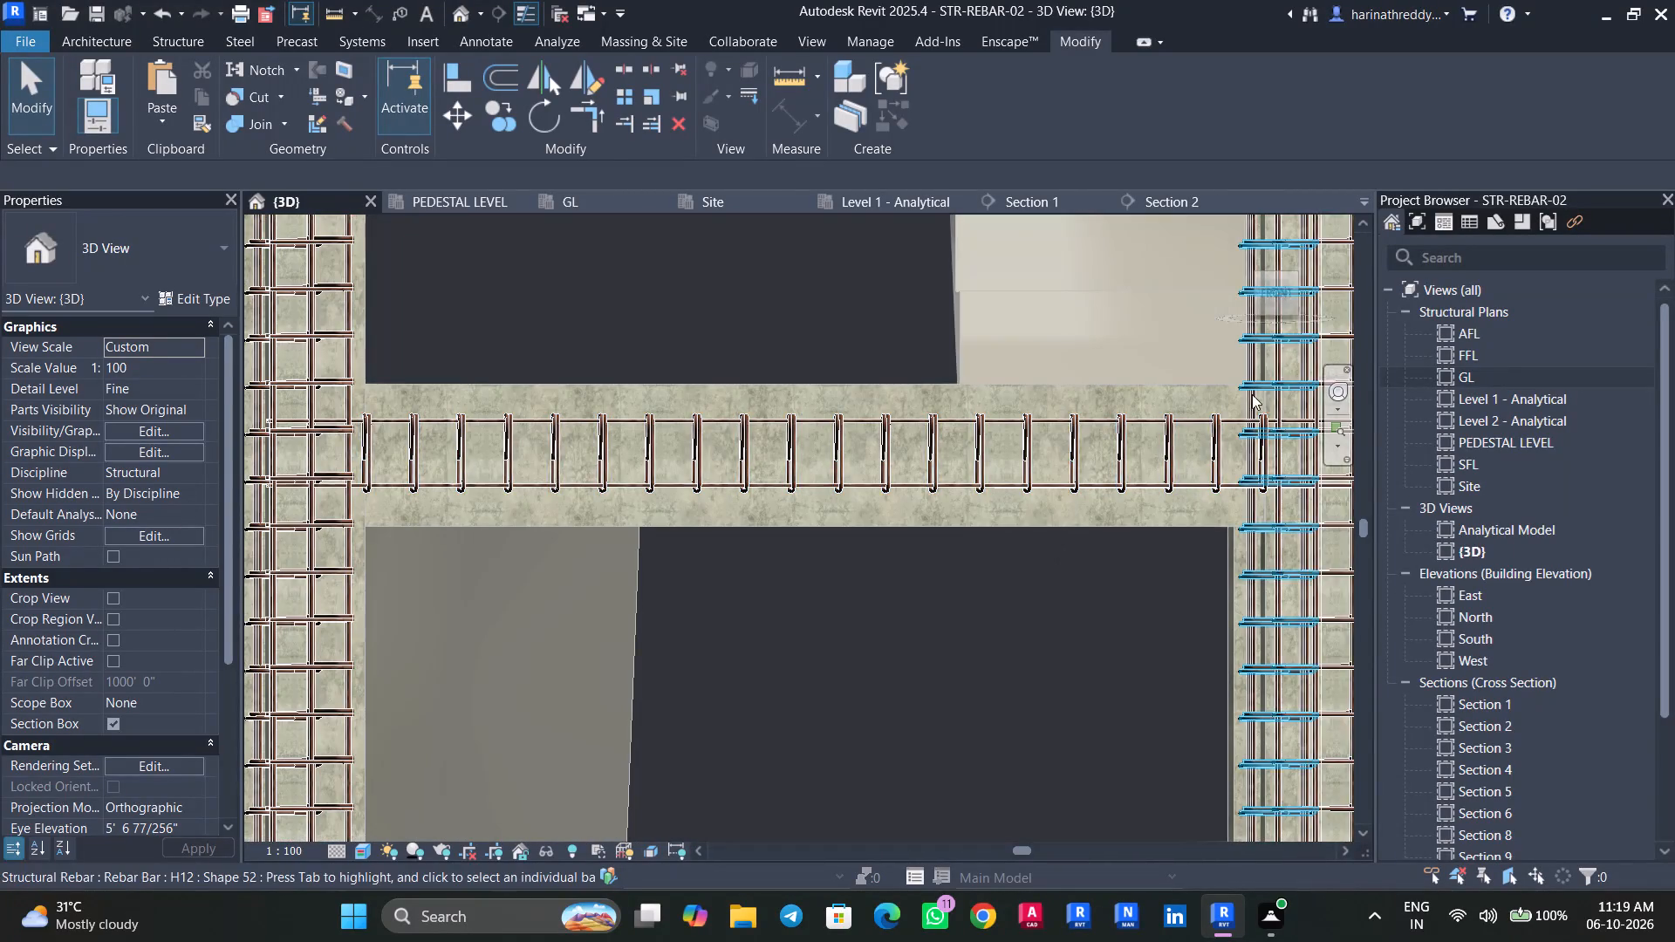
pyautogui.click(1274, 295)
pyautogui.scroll(2, 756, 499)
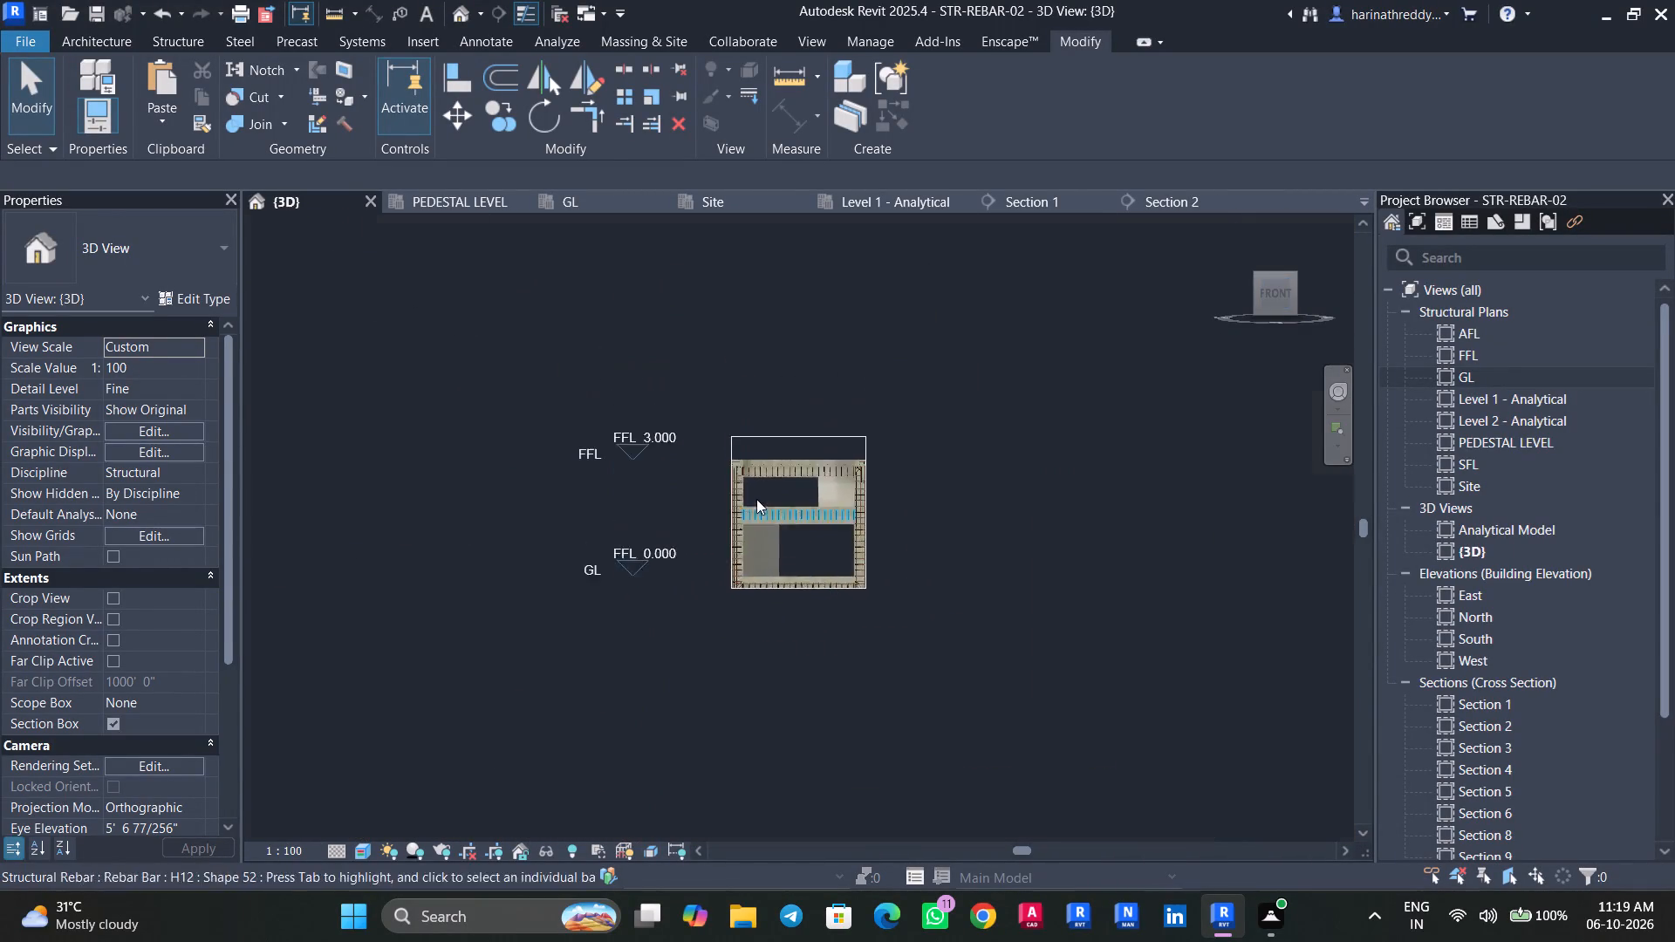
pyautogui.scroll(2, 756, 499)
pyautogui.scroll(-1, 759, 520)
pyautogui.scroll(11, 759, 520)
pyautogui.keyDown('shift'); pyautogui.moveTo(855, 474); pyautogui.dragTo(850, 653, button='middle'); pyautogui.keyUp('shift')
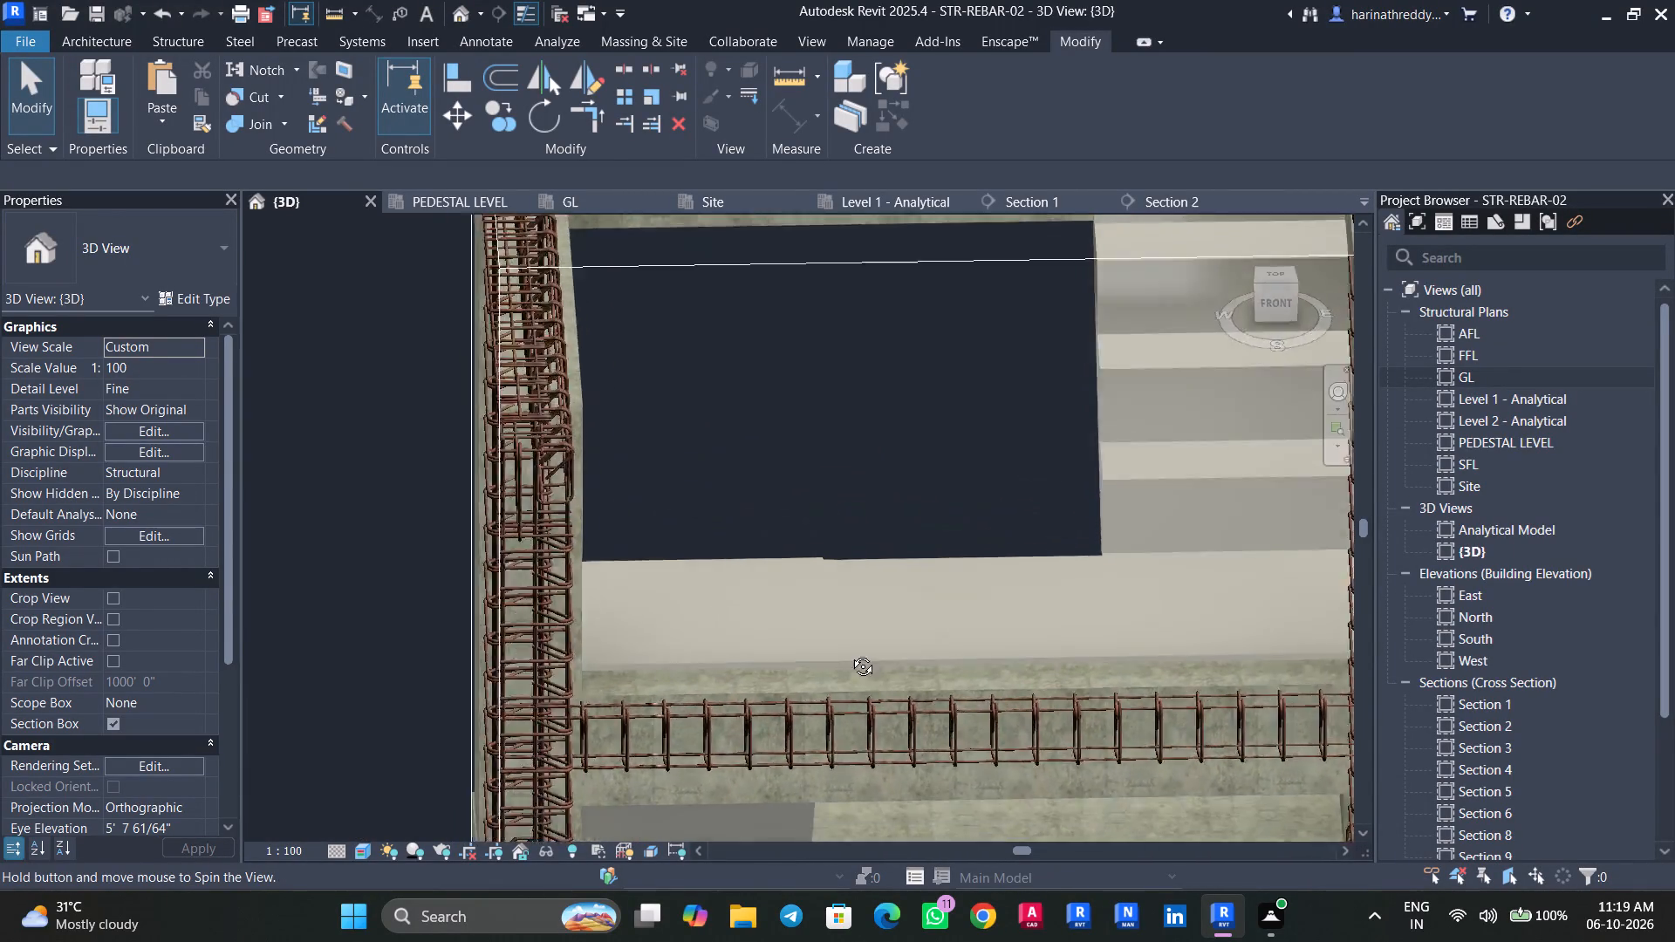
pyautogui.keyDown('shift'); pyautogui.moveTo(850, 653); pyautogui.dragTo(749, 709, button='middle'); pyautogui.keyUp('shift')
pyautogui.click(751, 635)
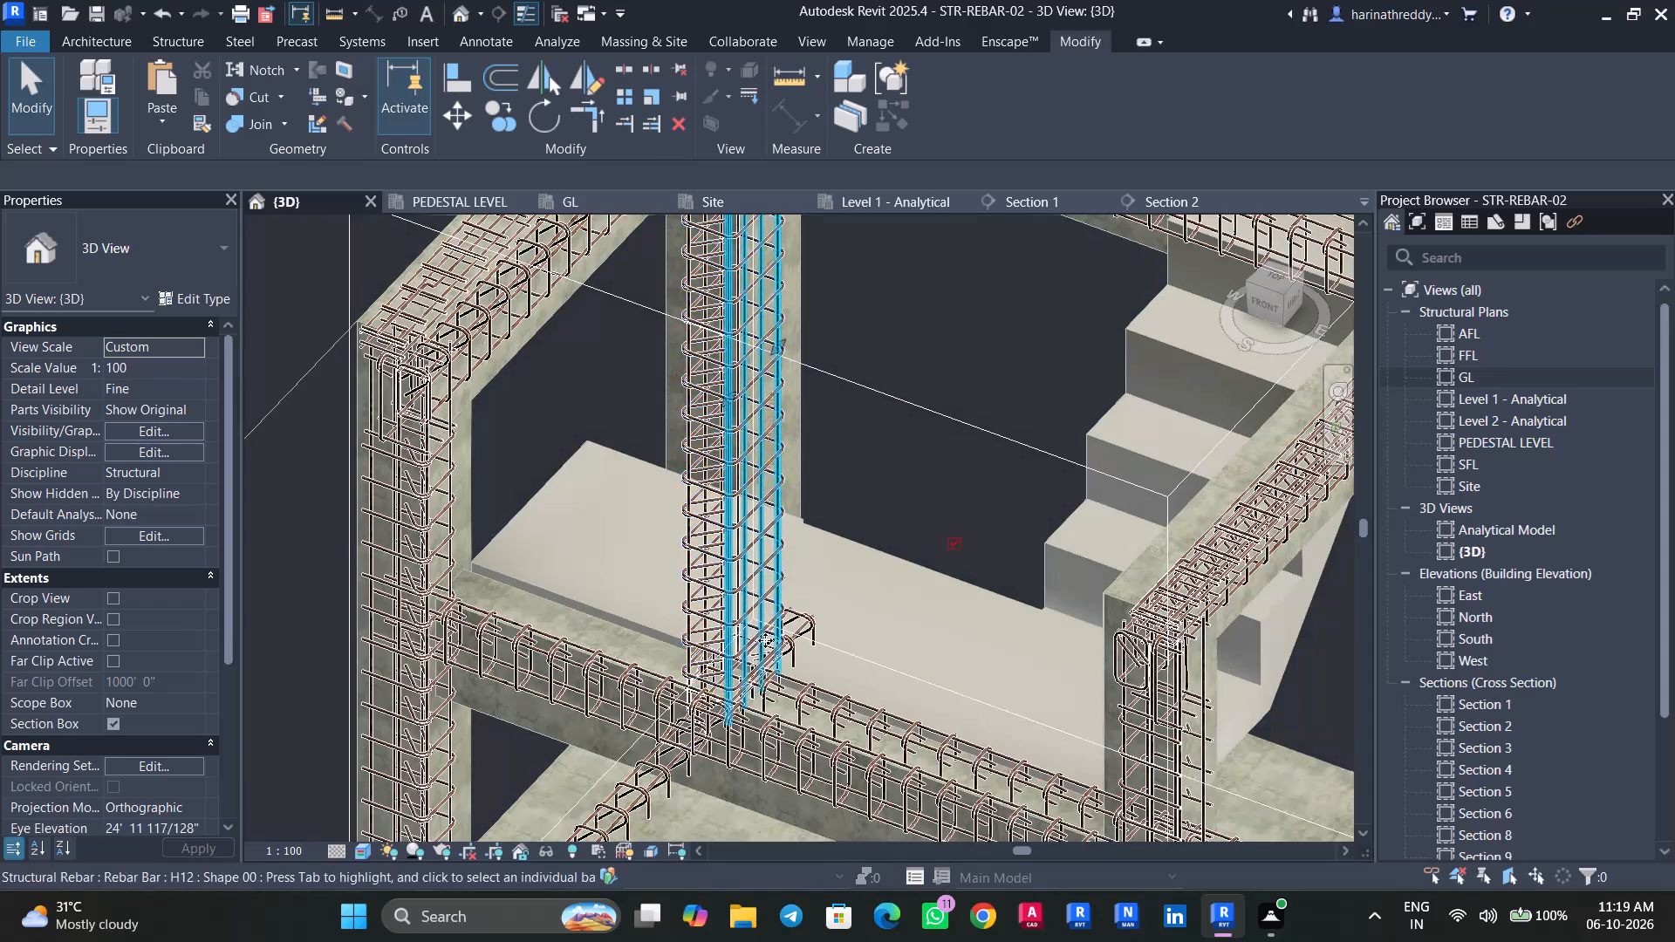
pyautogui.press('Escape')
pyautogui.press('Escape')
pyautogui.scroll(5, 517, 597)
pyautogui.keyDown('shift'); pyautogui.moveTo(665, 530); pyautogui.dragTo(501, 679, button='middle'); pyautogui.keyUp('shift')
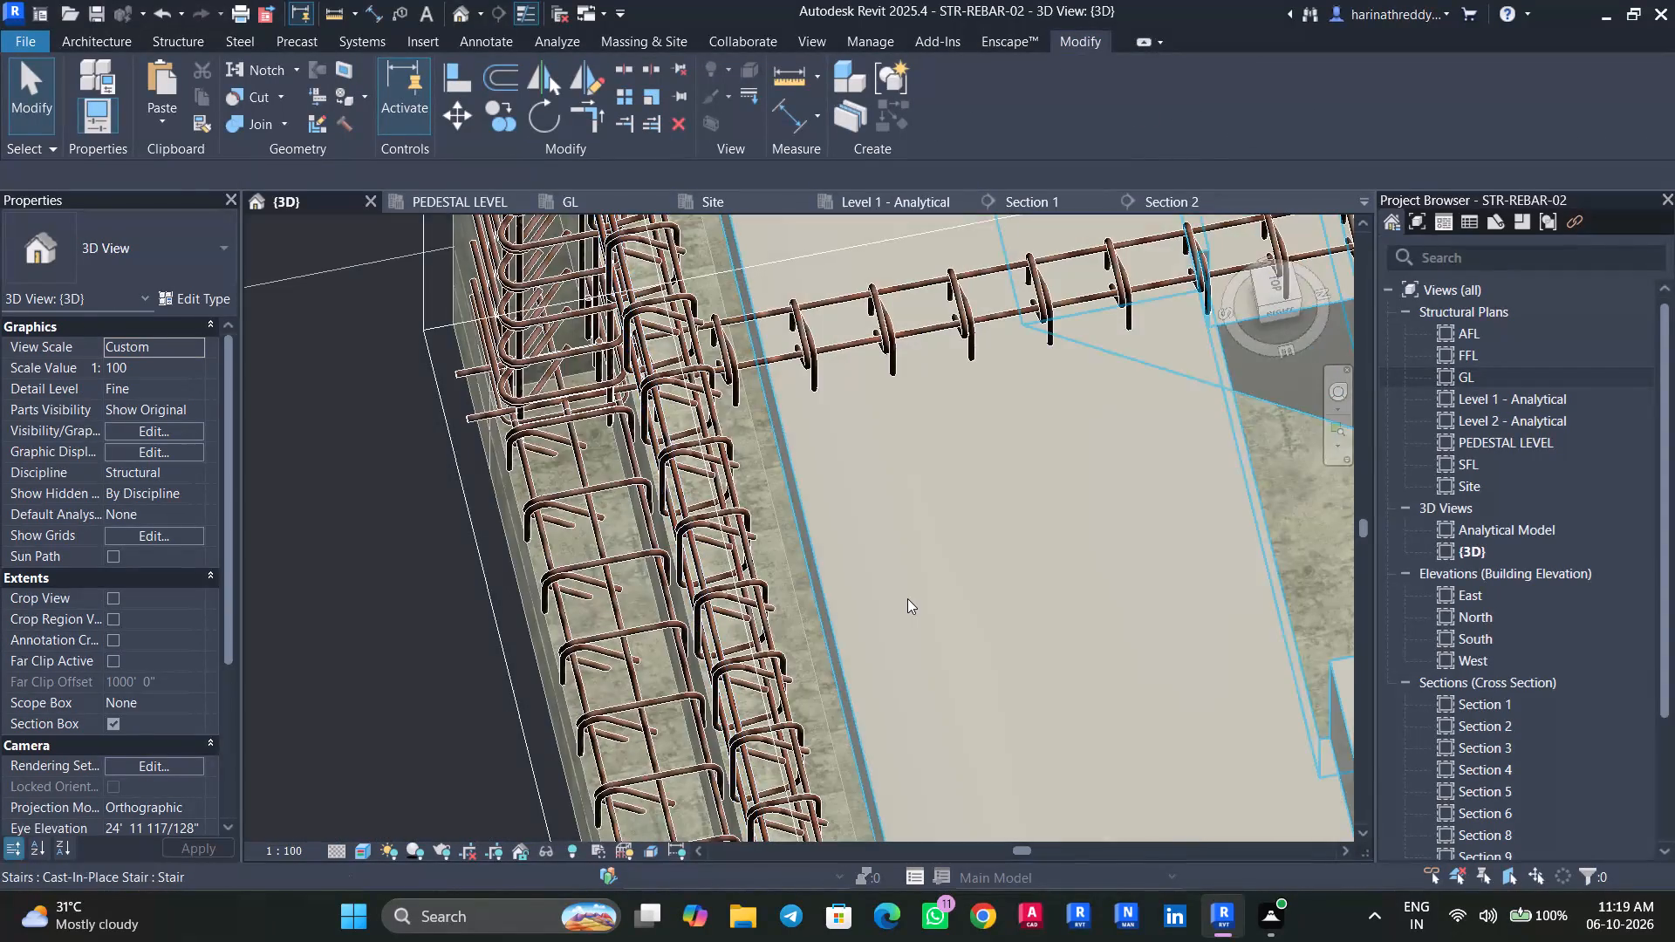
# Reopen the stair's run sketch in top view, move the landing's outer boundary line to the beam's stirrup ends, and finish the sketch.
pyautogui.click(907, 598)
pyautogui.scroll(-8, 903, 598)
pyautogui.keyDown('shift'); pyautogui.moveTo(903, 597); pyautogui.dragTo(847, 738, button='middle'); pyautogui.keyUp('shift')
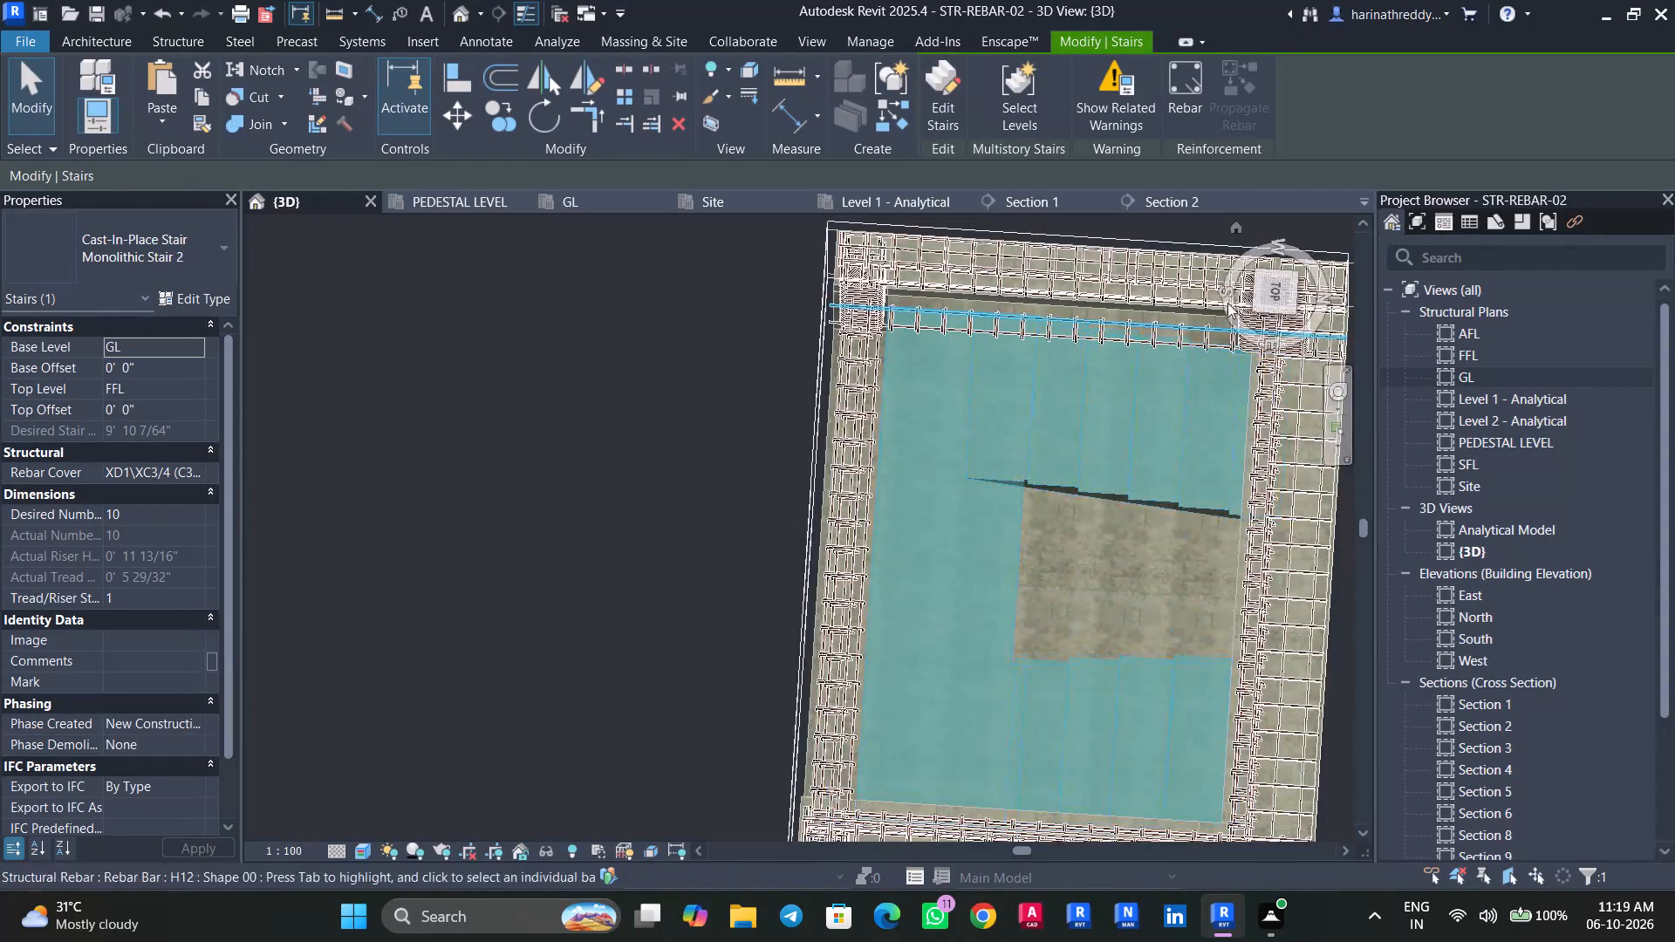
pyautogui.click(1271, 292)
pyautogui.click(940, 102)
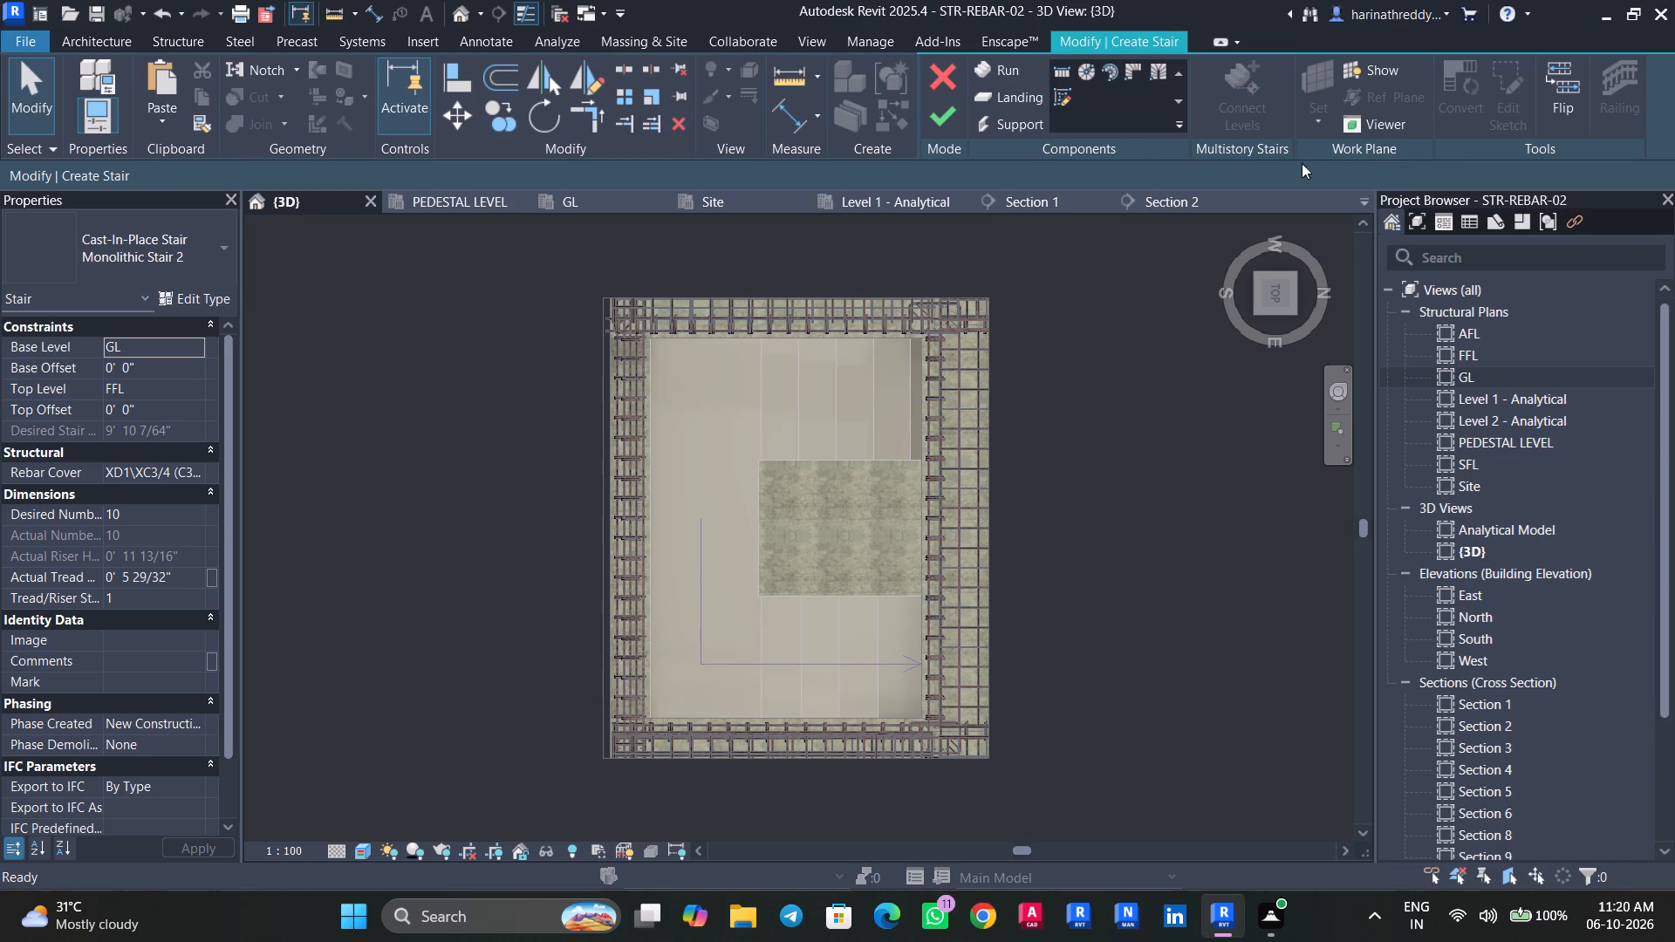
pyautogui.click(833, 441)
pyautogui.click(1500, 103)
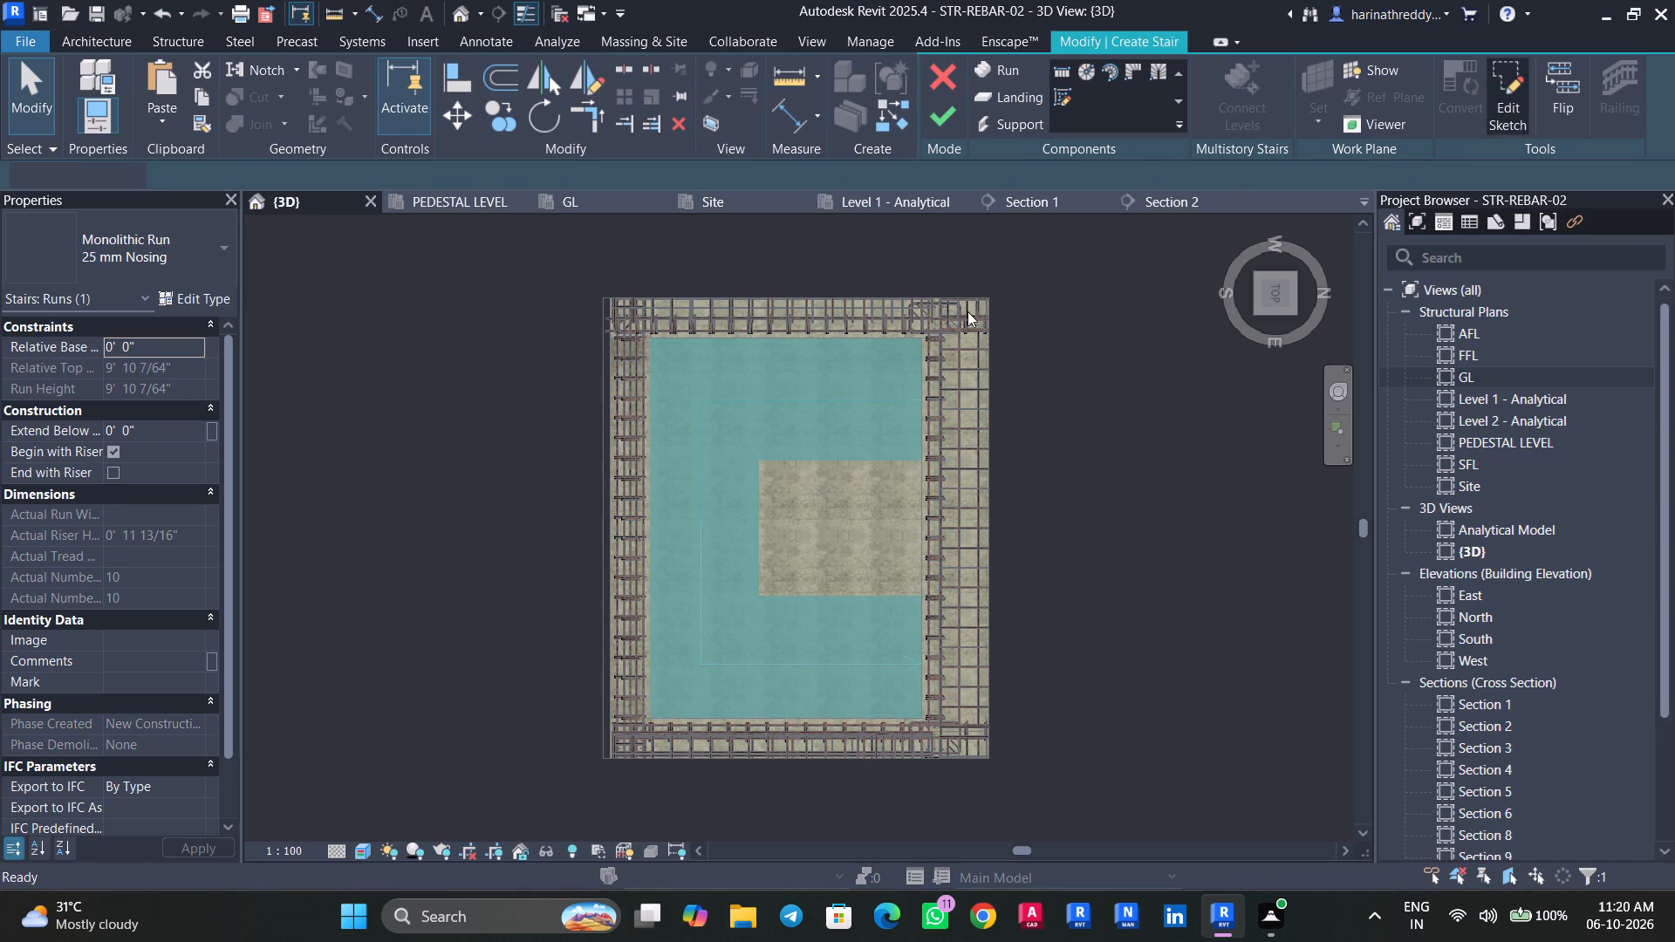
pyautogui.scroll(12, 612, 454)
pyautogui.click(748, 465)
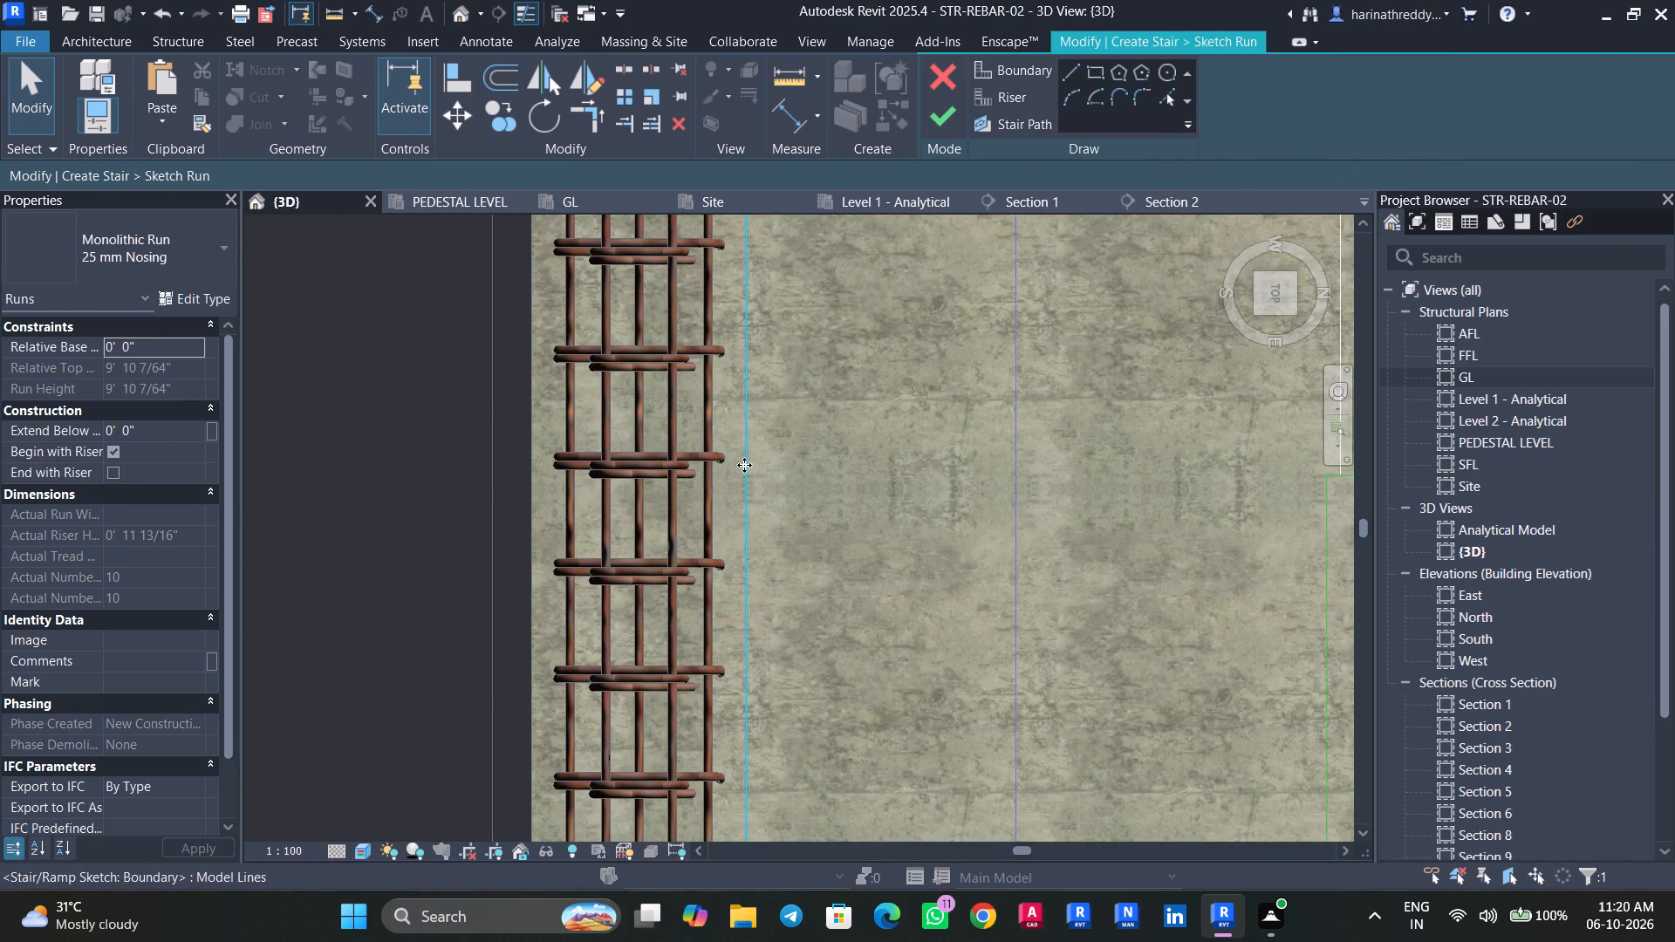
pyautogui.moveTo(744, 463); pyautogui.dragTo(723, 467)
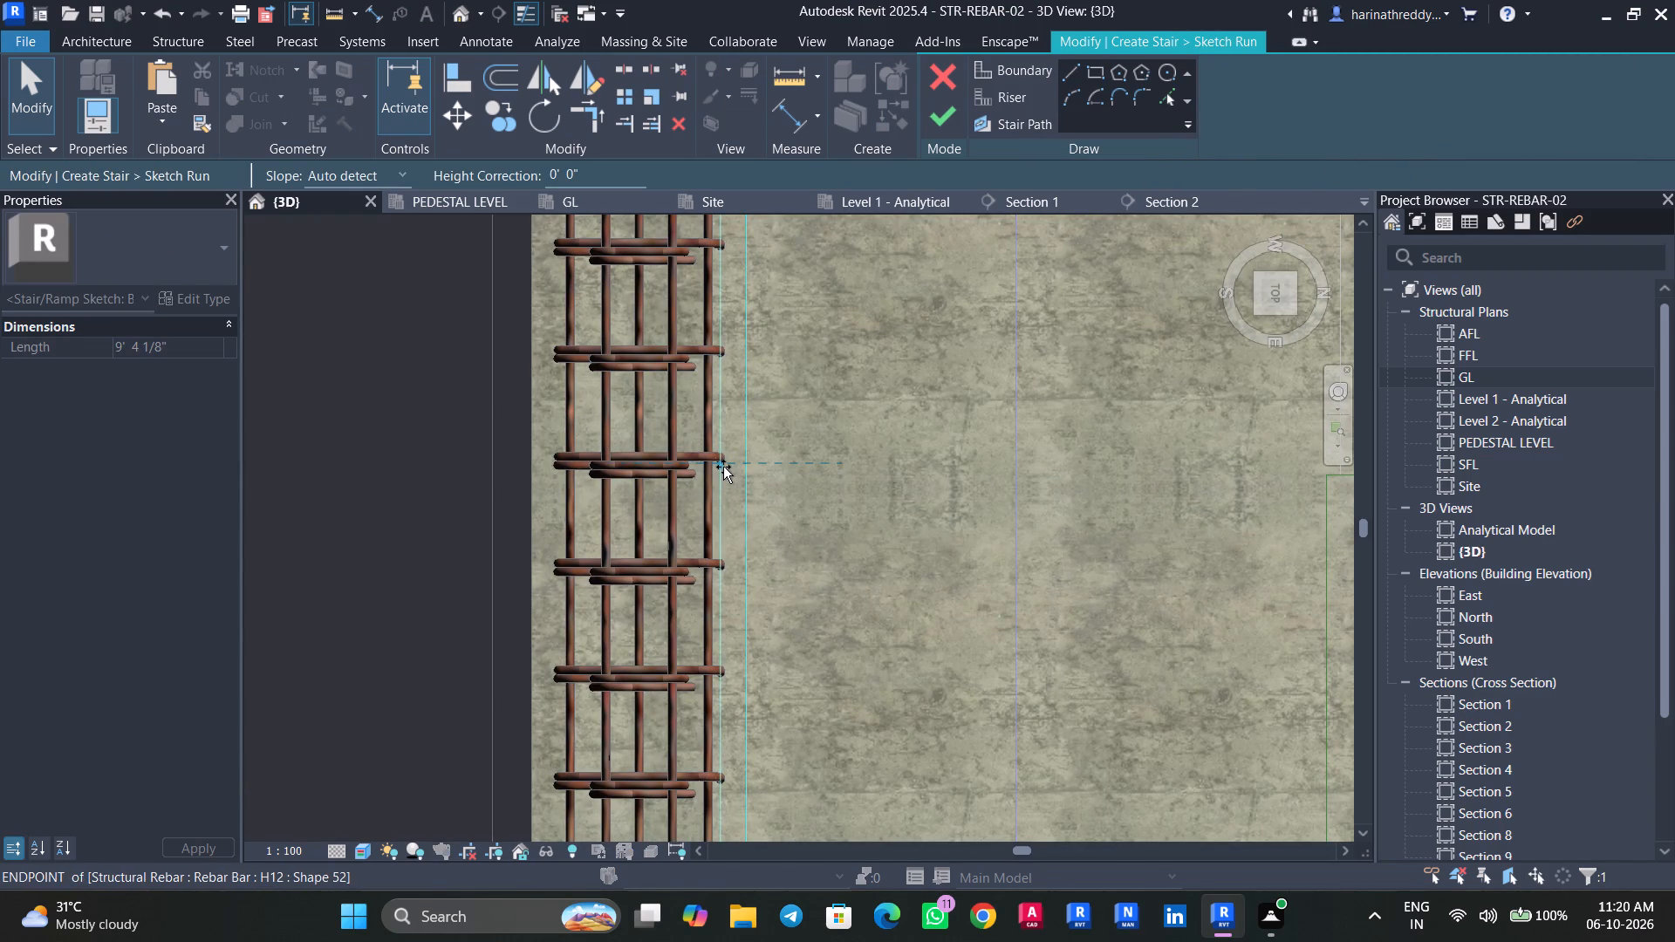
pyautogui.moveTo(723, 467); pyautogui.dragTo(725, 467)
pyautogui.scroll(-4, 763, 507)
pyautogui.keyDown('shift'); pyautogui.moveTo(776, 554); pyautogui.dragTo(748, 382, button='middle'); pyautogui.keyUp('shift')
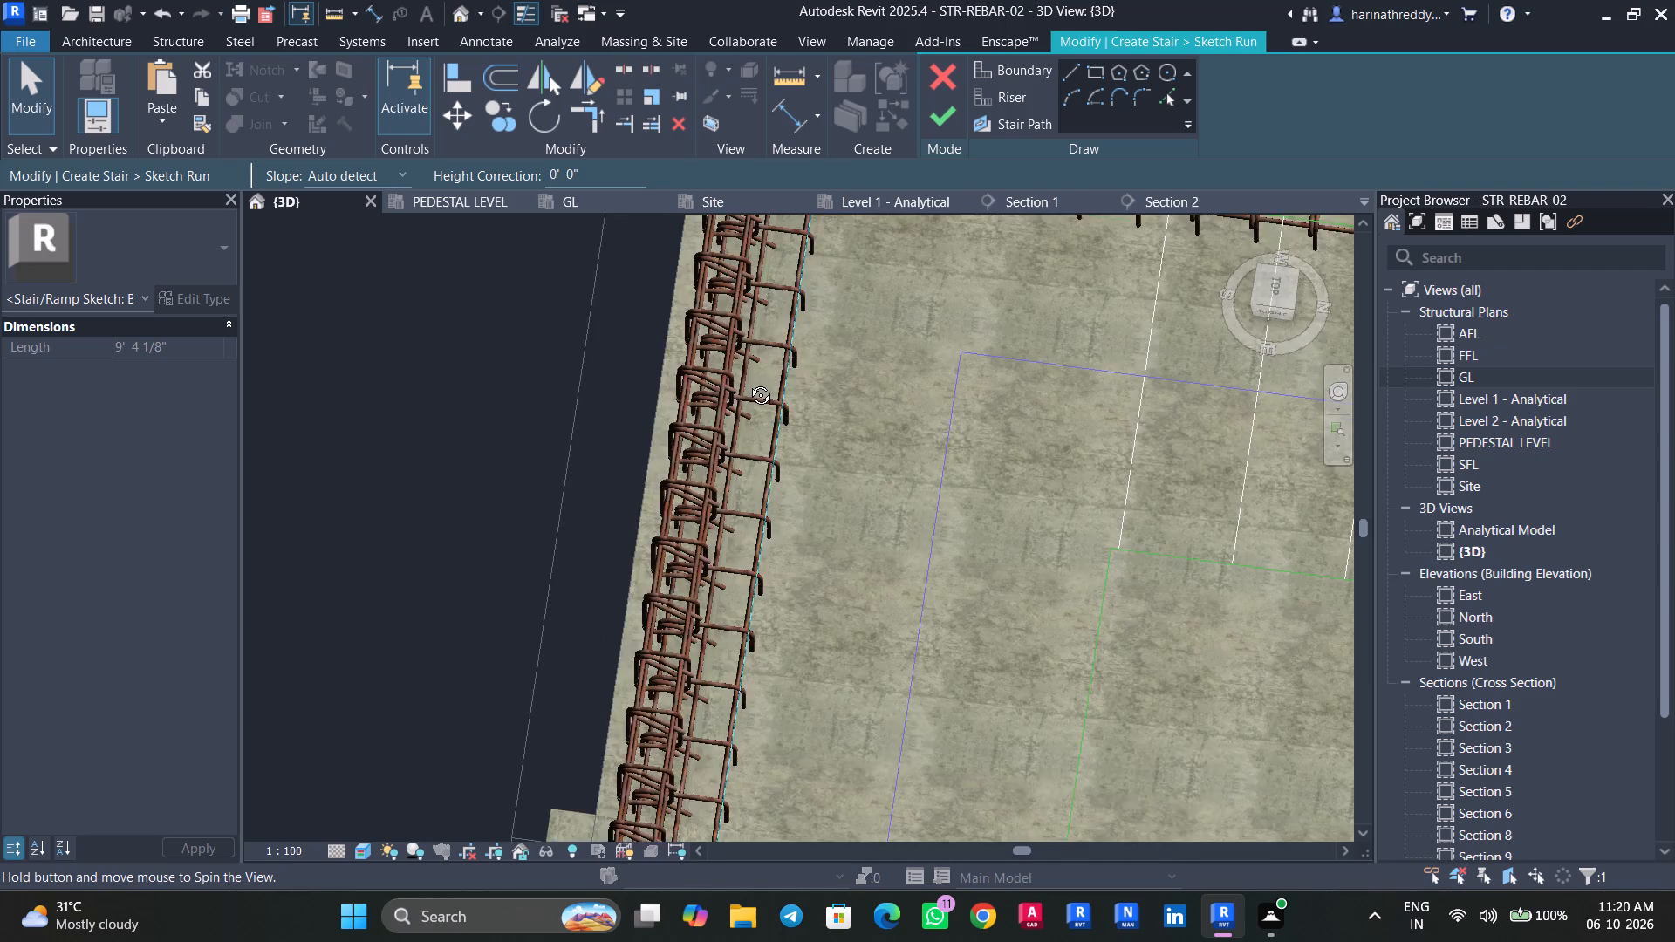
pyautogui.keyDown('shift'); pyautogui.moveTo(748, 382); pyautogui.dragTo(763, 282, button='middle'); pyautogui.keyUp('shift')
pyautogui.click(940, 121)
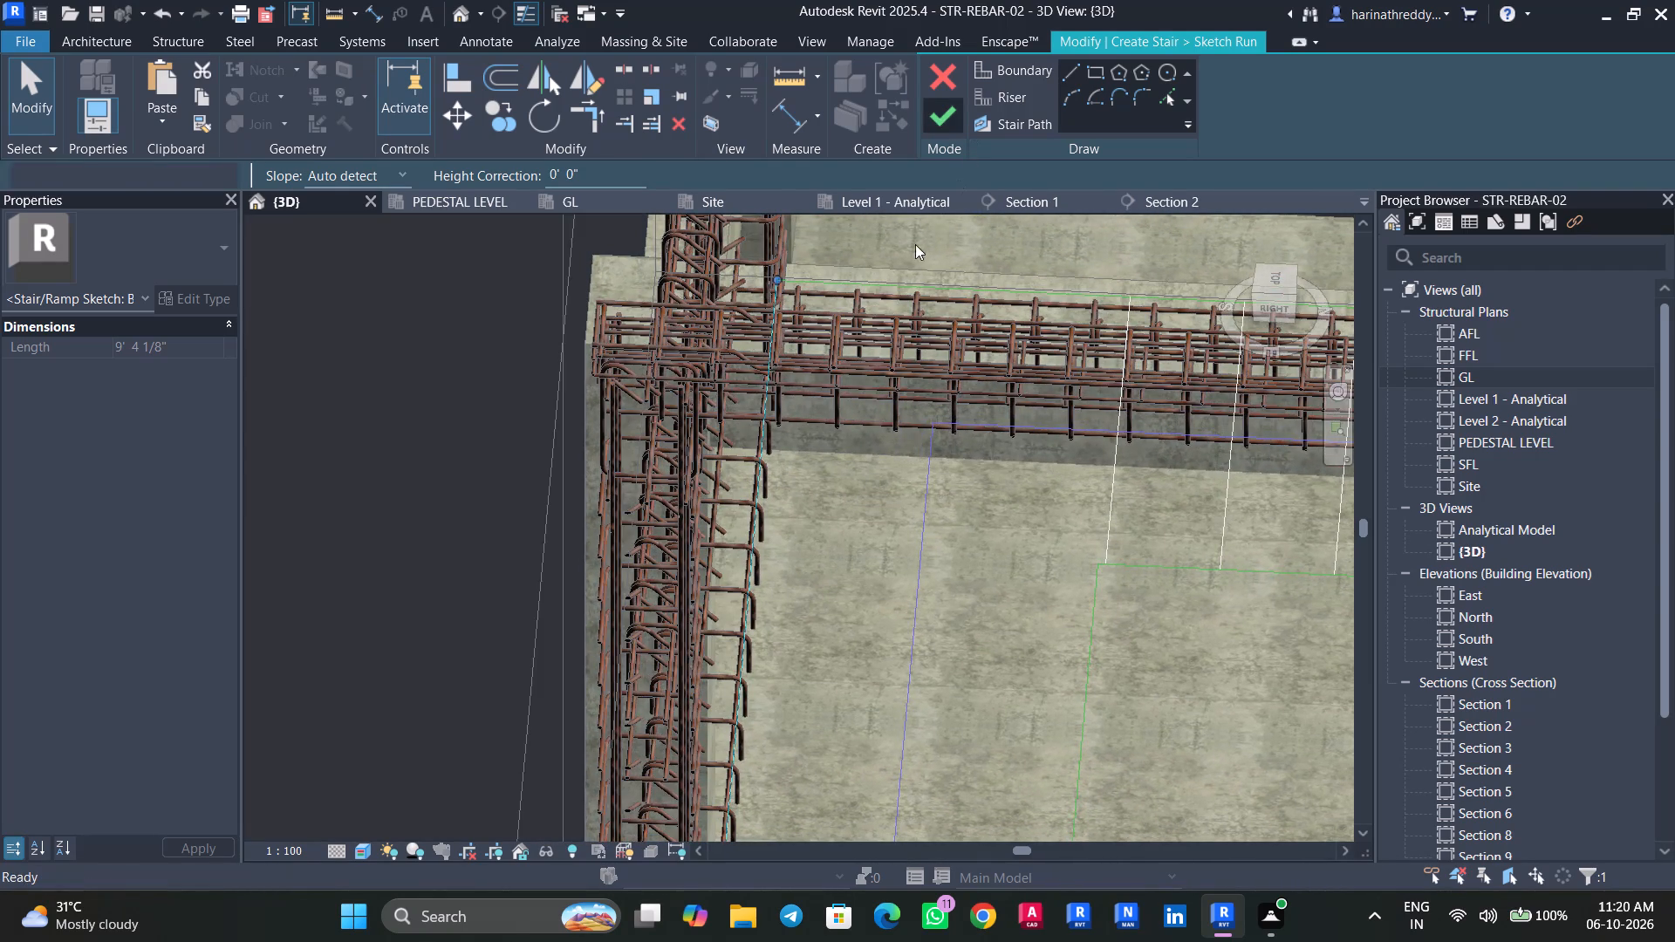
pyautogui.press('Escape')
pyautogui.press('Escape')
# Examine the adjusted landing edge against the mid-level beam and its reinforcement from several angles.
pyautogui.keyDown('shift'); pyautogui.moveTo(880, 427); pyautogui.dragTo(838, 390, button='middle'); pyautogui.keyUp('shift')
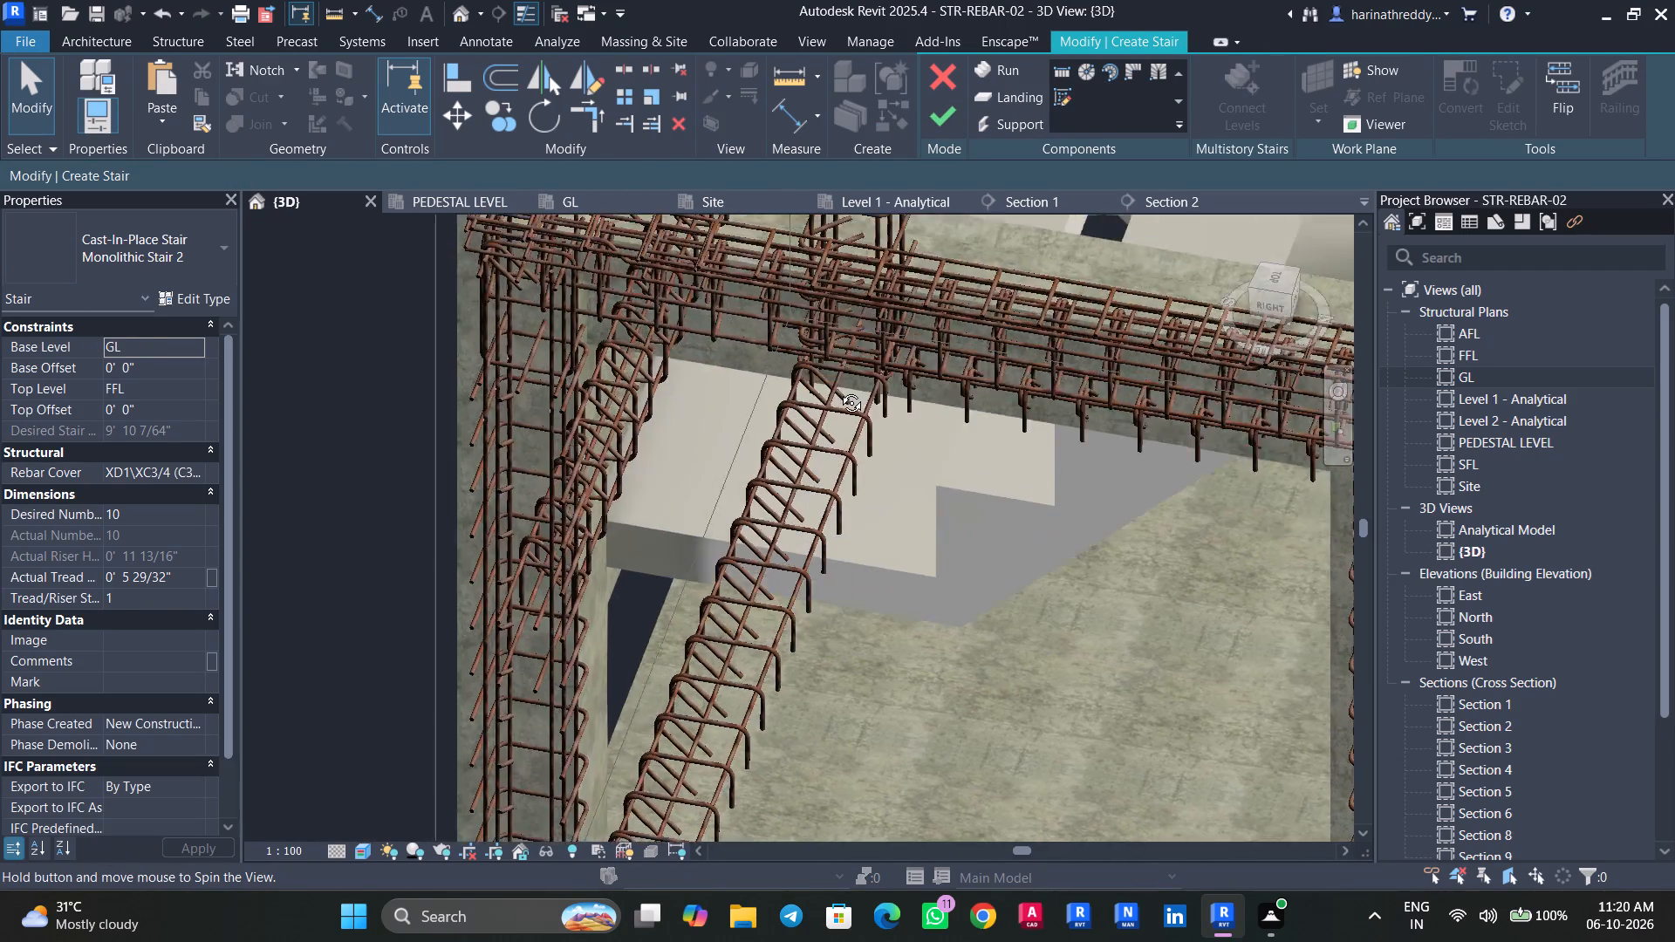
pyautogui.keyDown('shift'); pyautogui.moveTo(838, 390); pyautogui.dragTo(776, 375, button='middle'); pyautogui.keyUp('shift')
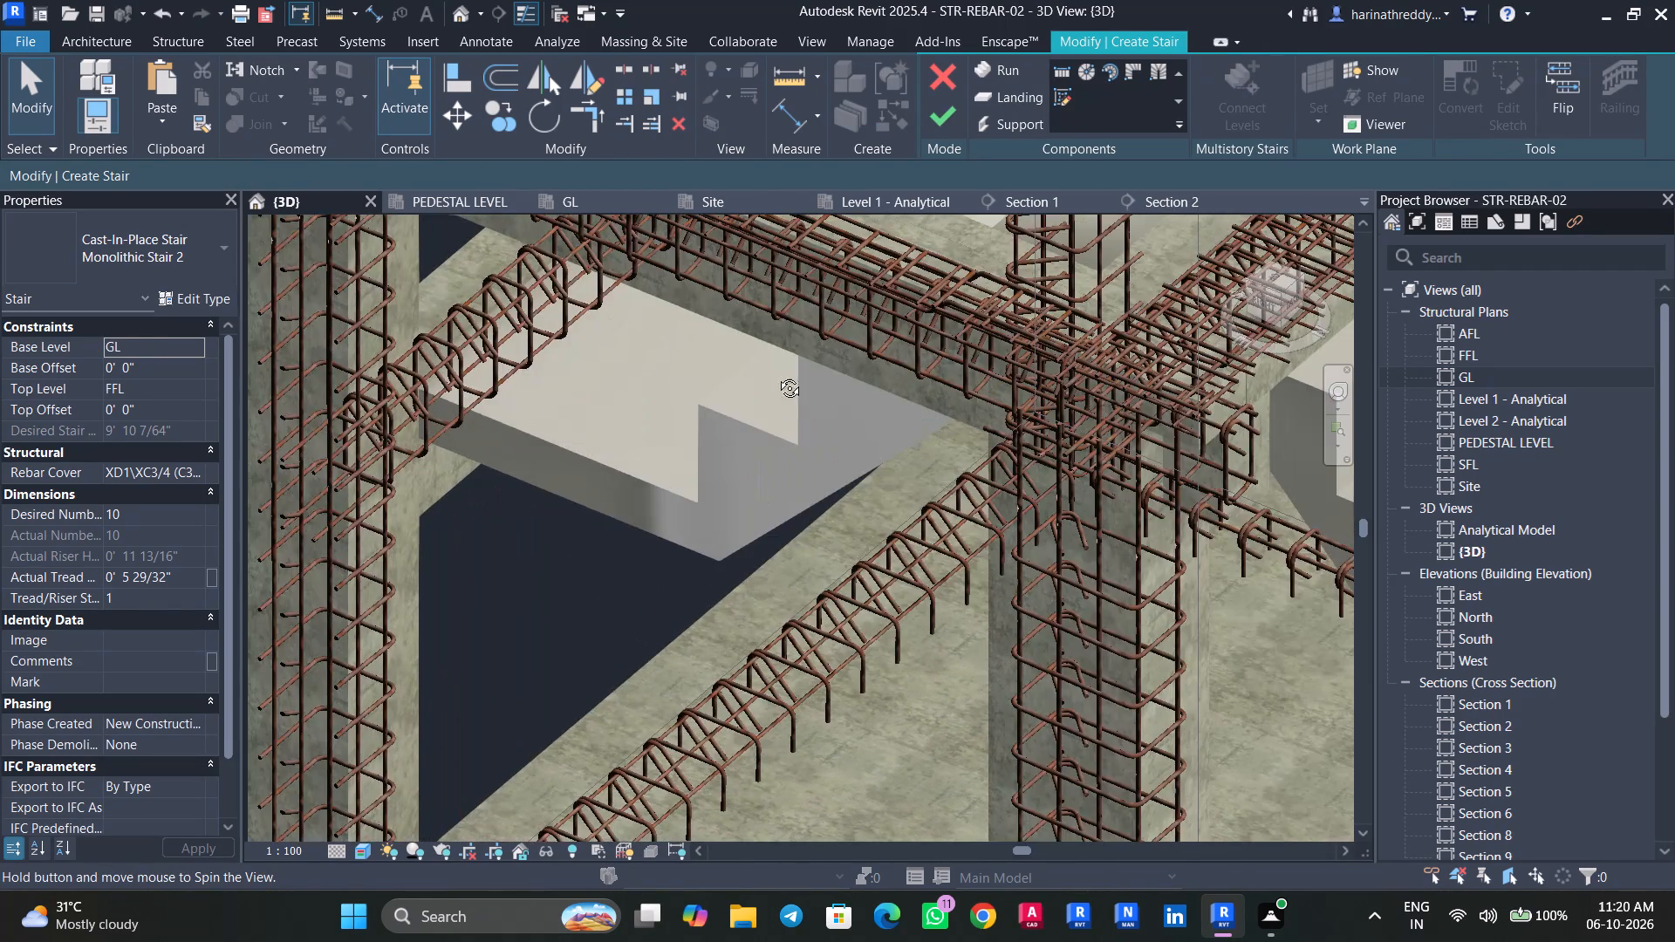
pyautogui.keyDown('shift'); pyautogui.moveTo(776, 375); pyautogui.dragTo(879, 667, button='middle'); pyautogui.keyUp('shift')
pyautogui.scroll(-8, 882, 600)
pyautogui.keyDown('shift'); pyautogui.moveTo(877, 613); pyautogui.dragTo(964, 521, button='middle'); pyautogui.keyUp('shift')
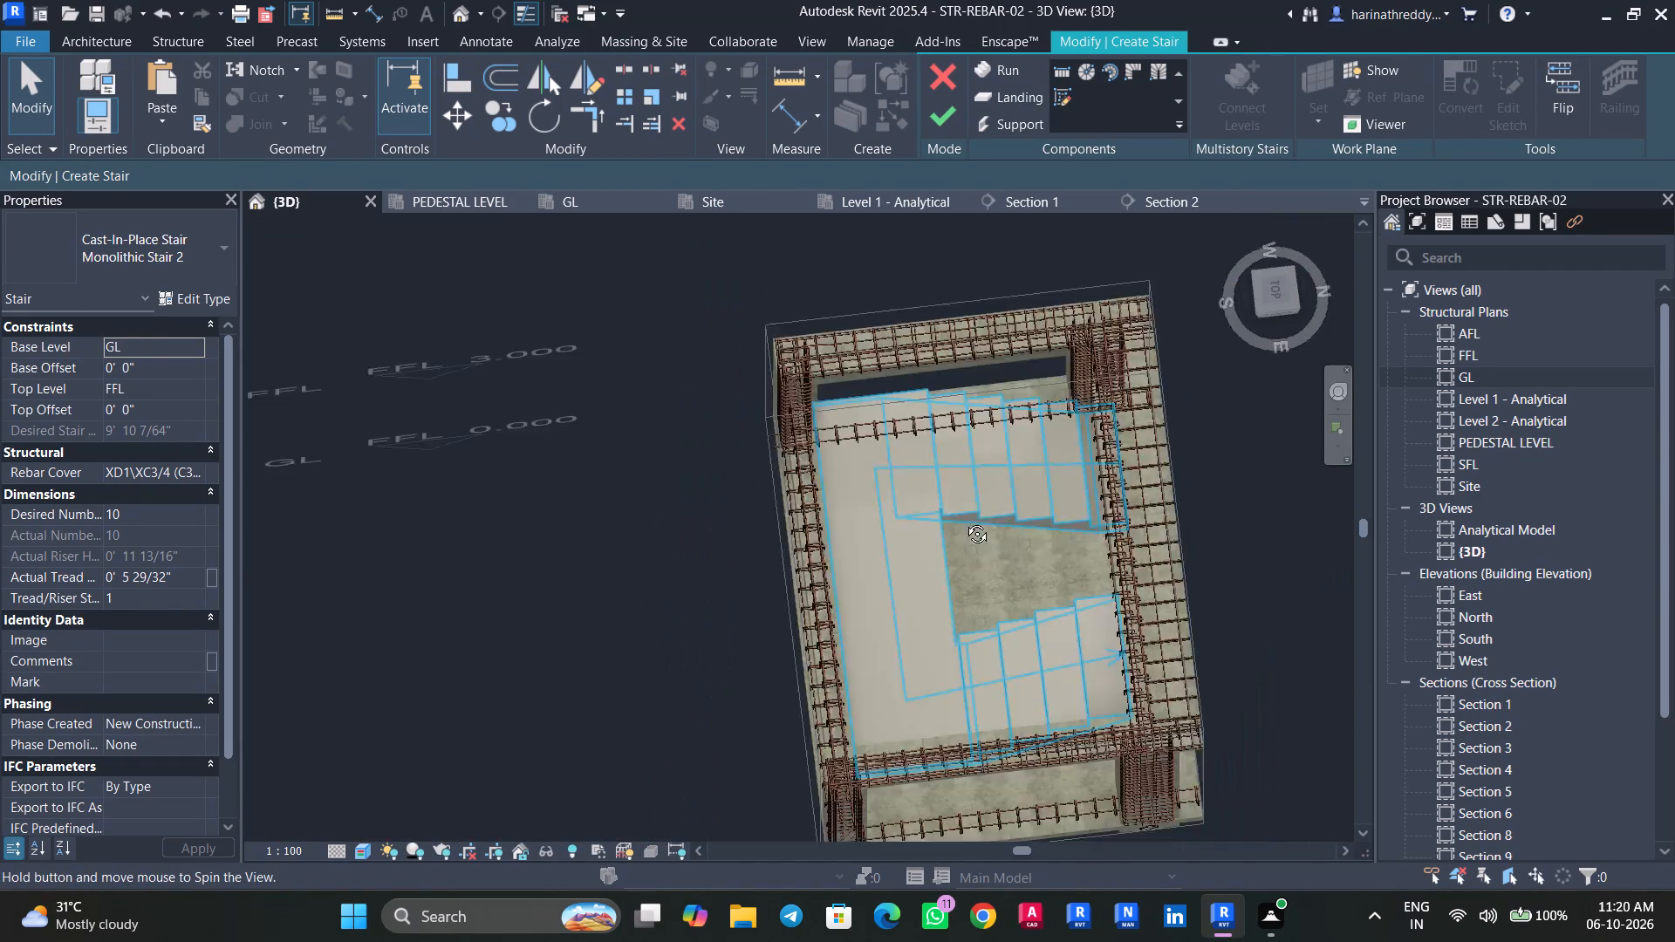
pyautogui.keyDown('shift'); pyautogui.moveTo(964, 521); pyautogui.dragTo(1050, 420, button='middle'); pyautogui.keyUp('shift')
pyautogui.scroll(2, 721, 401)
pyautogui.scroll(-1, 721, 400)
pyautogui.scroll(10, 721, 400)
pyautogui.click(744, 391)
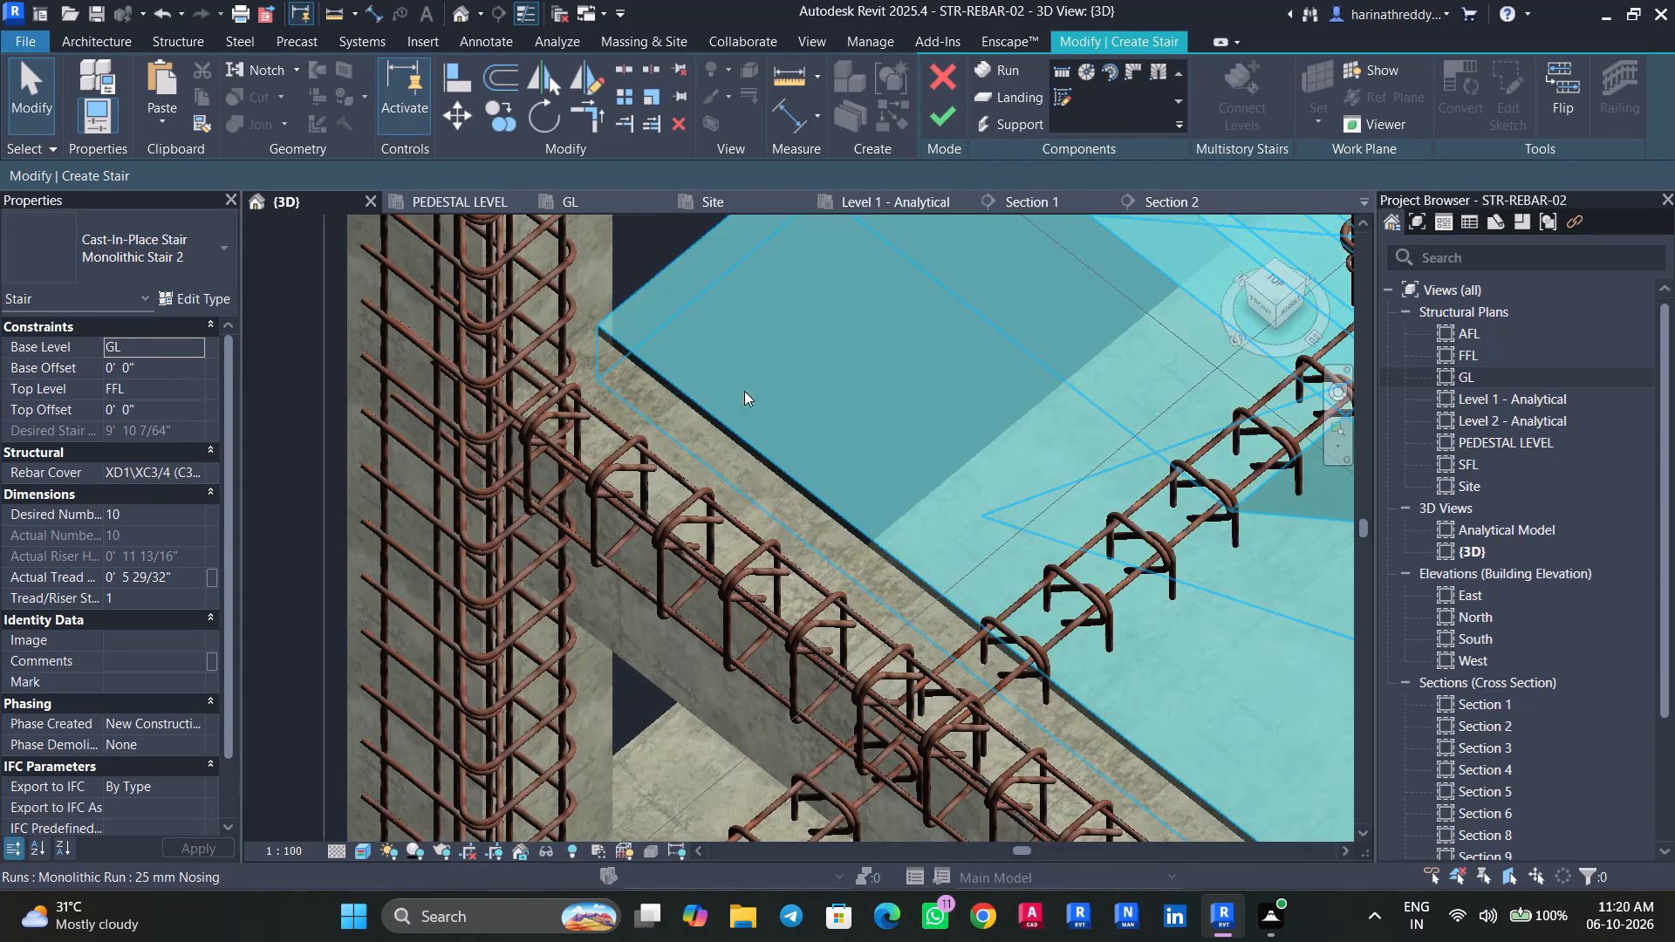
pyautogui.keyDown('shift'); pyautogui.moveTo(830, 421); pyautogui.dragTo(746, 473, button='middle'); pyautogui.keyUp('shift')
pyautogui.moveTo(884, 482); pyautogui.dragTo(770, 555, button='middle')
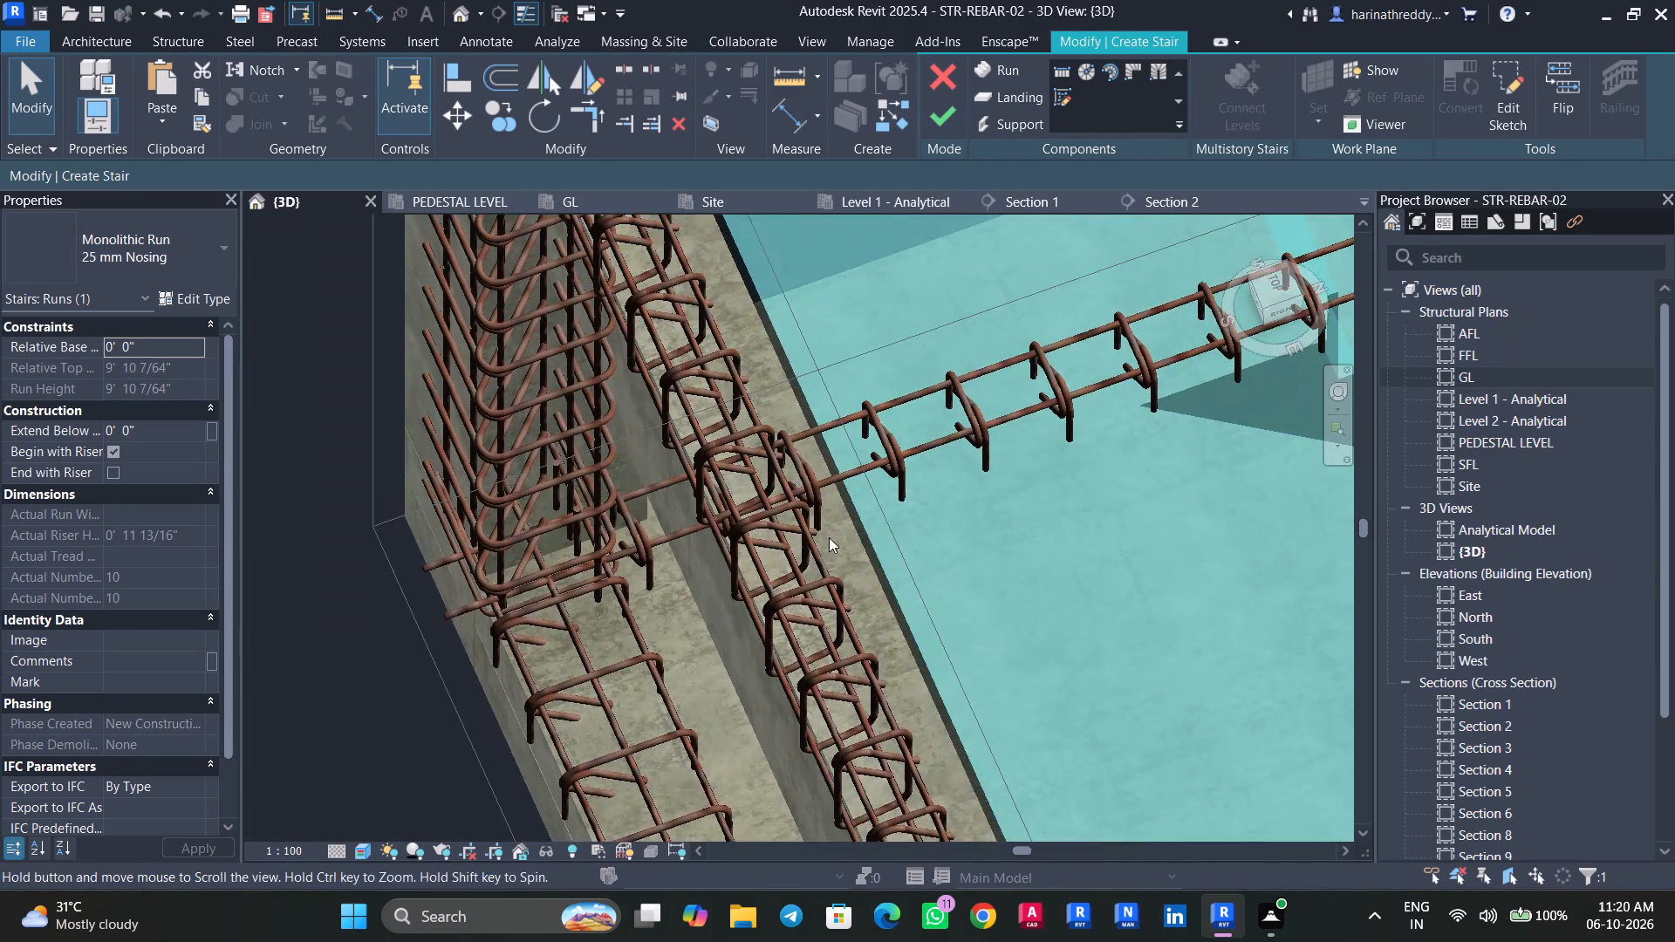
pyautogui.keyDown('shift'); pyautogui.moveTo(824, 540); pyautogui.dragTo(779, 573, button='middle'); pyautogui.keyUp('shift')
# Reopen the stair's run sketch in top view and switch the view to wireframe display.
pyautogui.click(1276, 290)
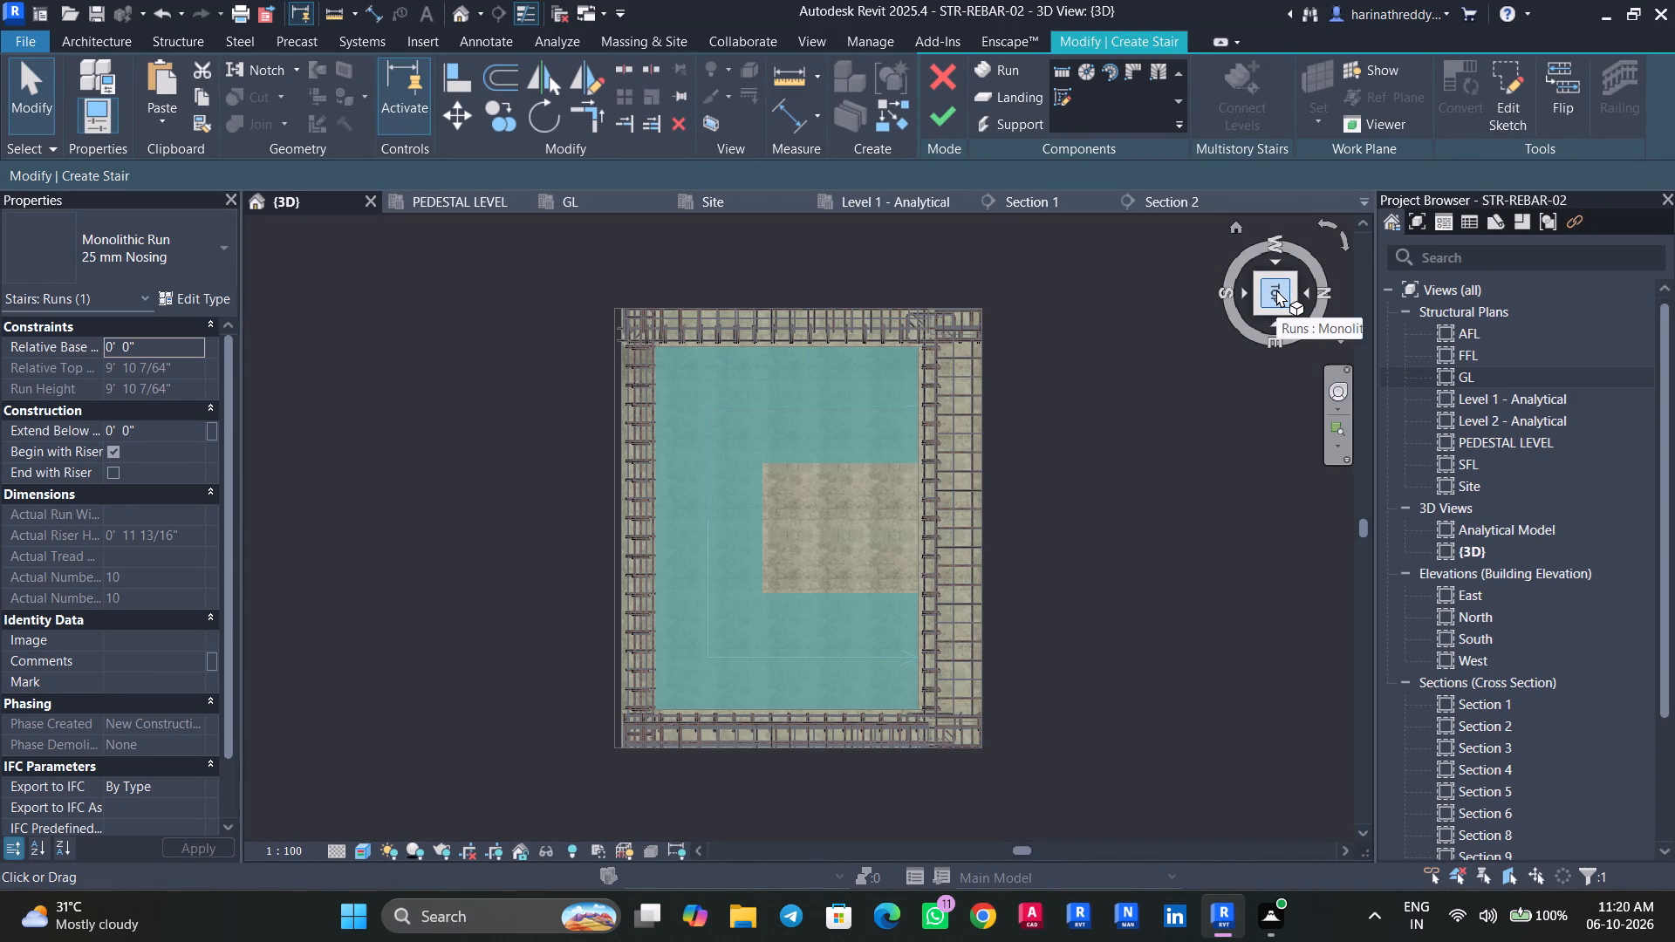
pyautogui.click(1507, 113)
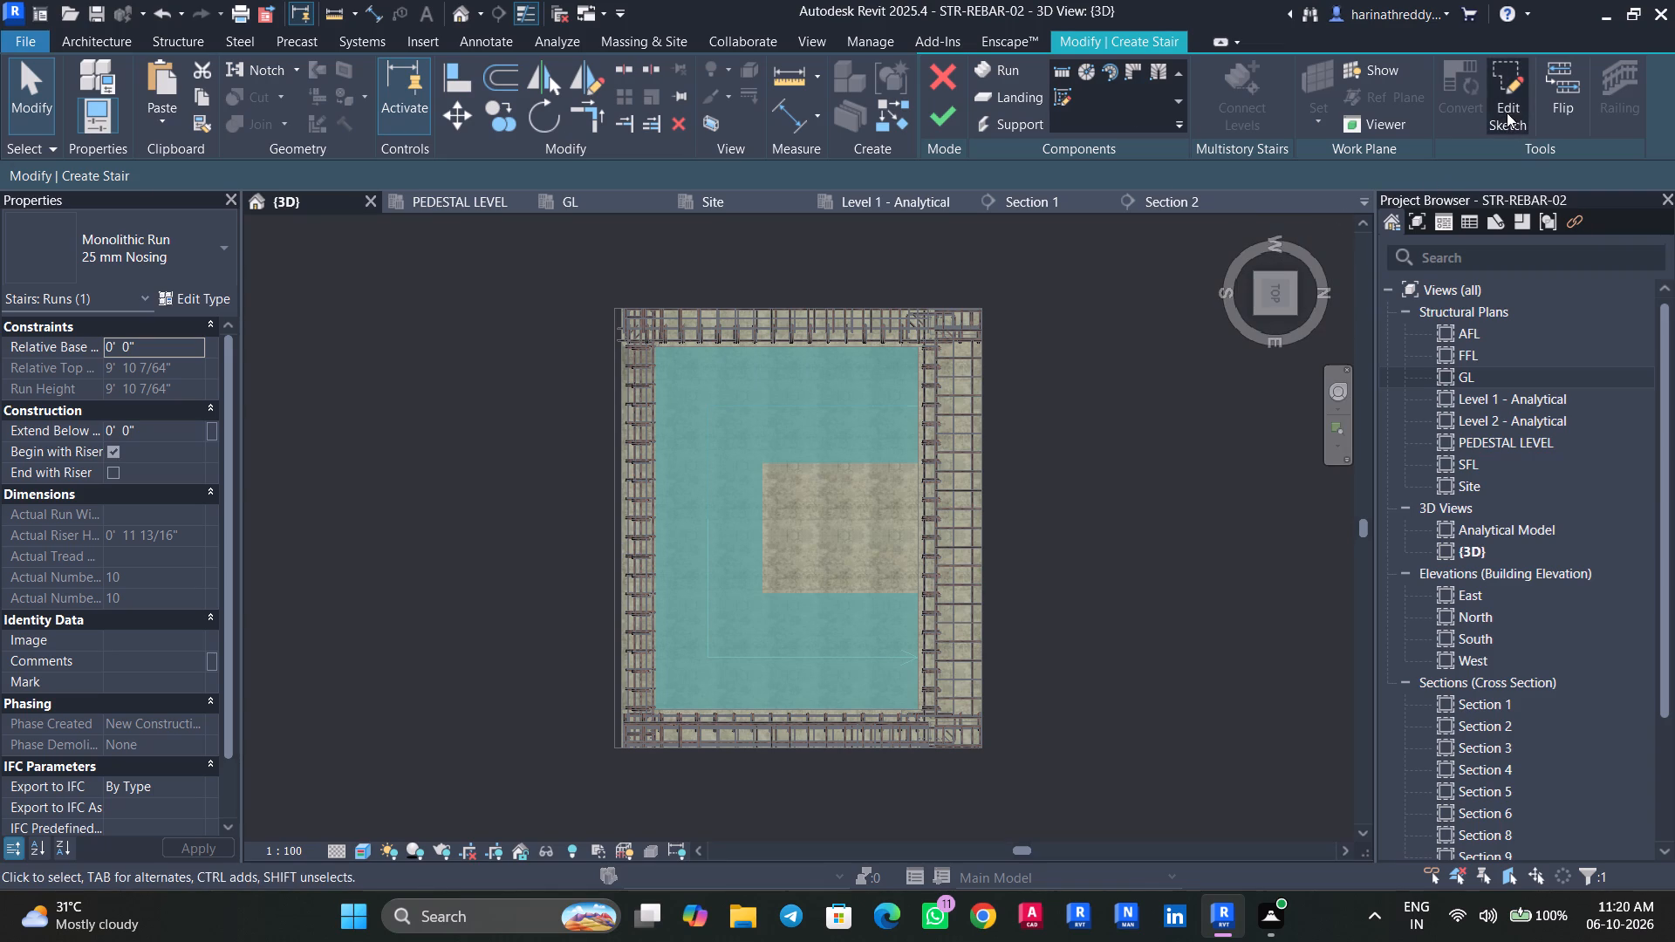
pyautogui.scroll(15, 598, 439)
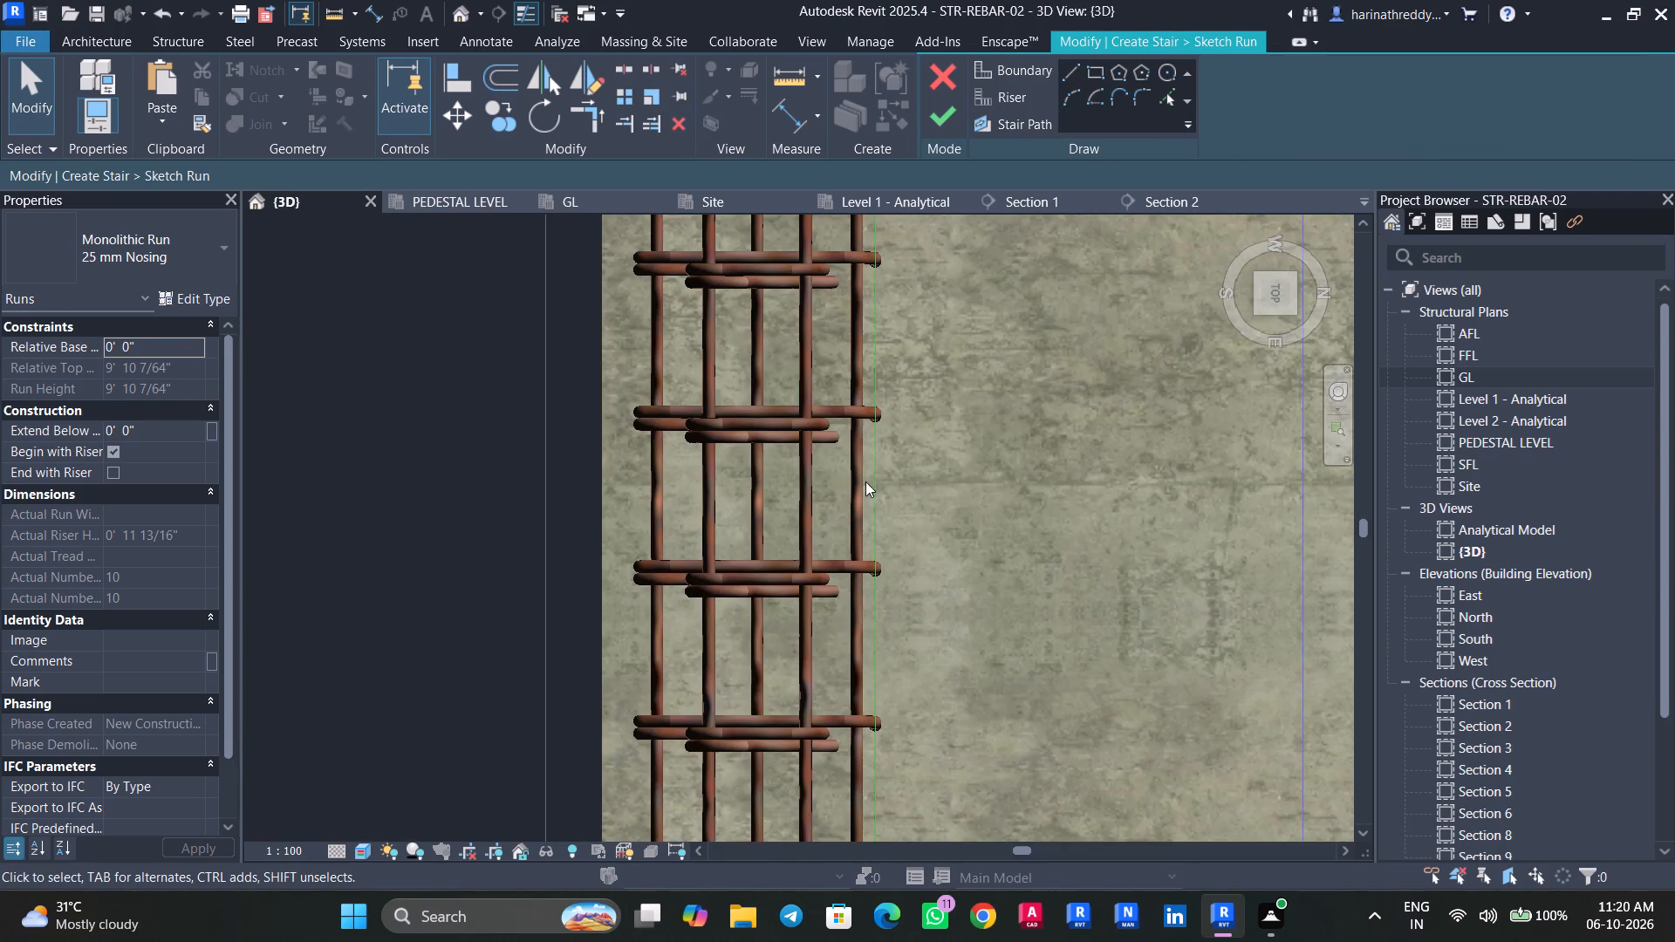
pyautogui.click(879, 481)
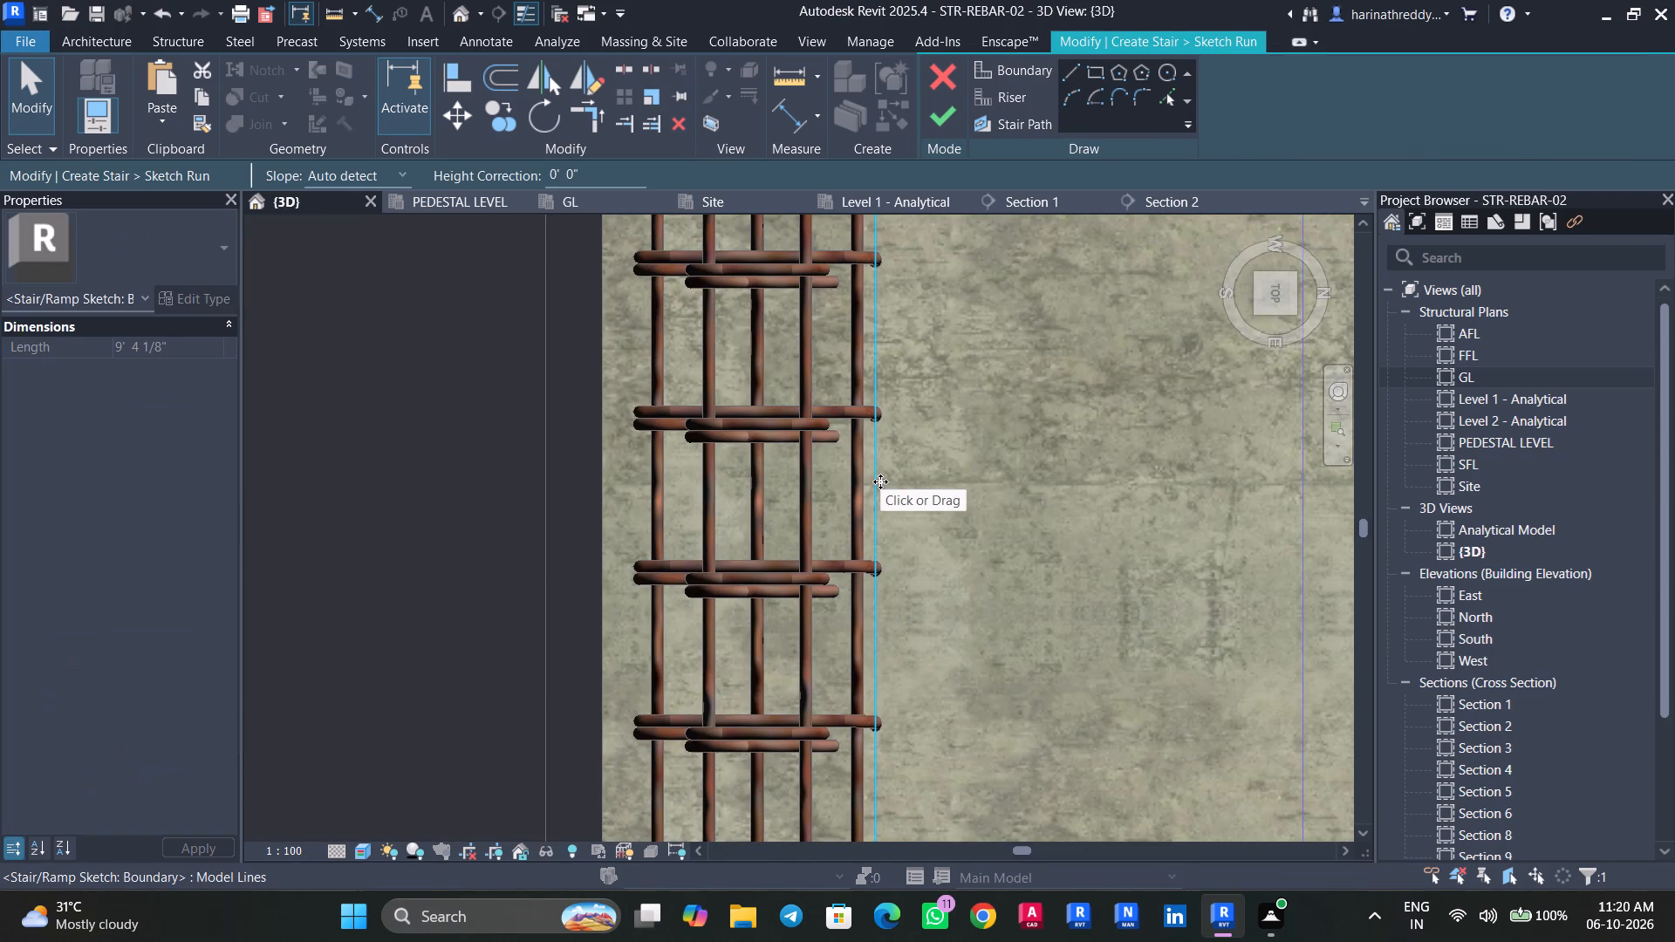
pyautogui.scroll(1, 880, 481)
pyautogui.scroll(-6, 880, 481)
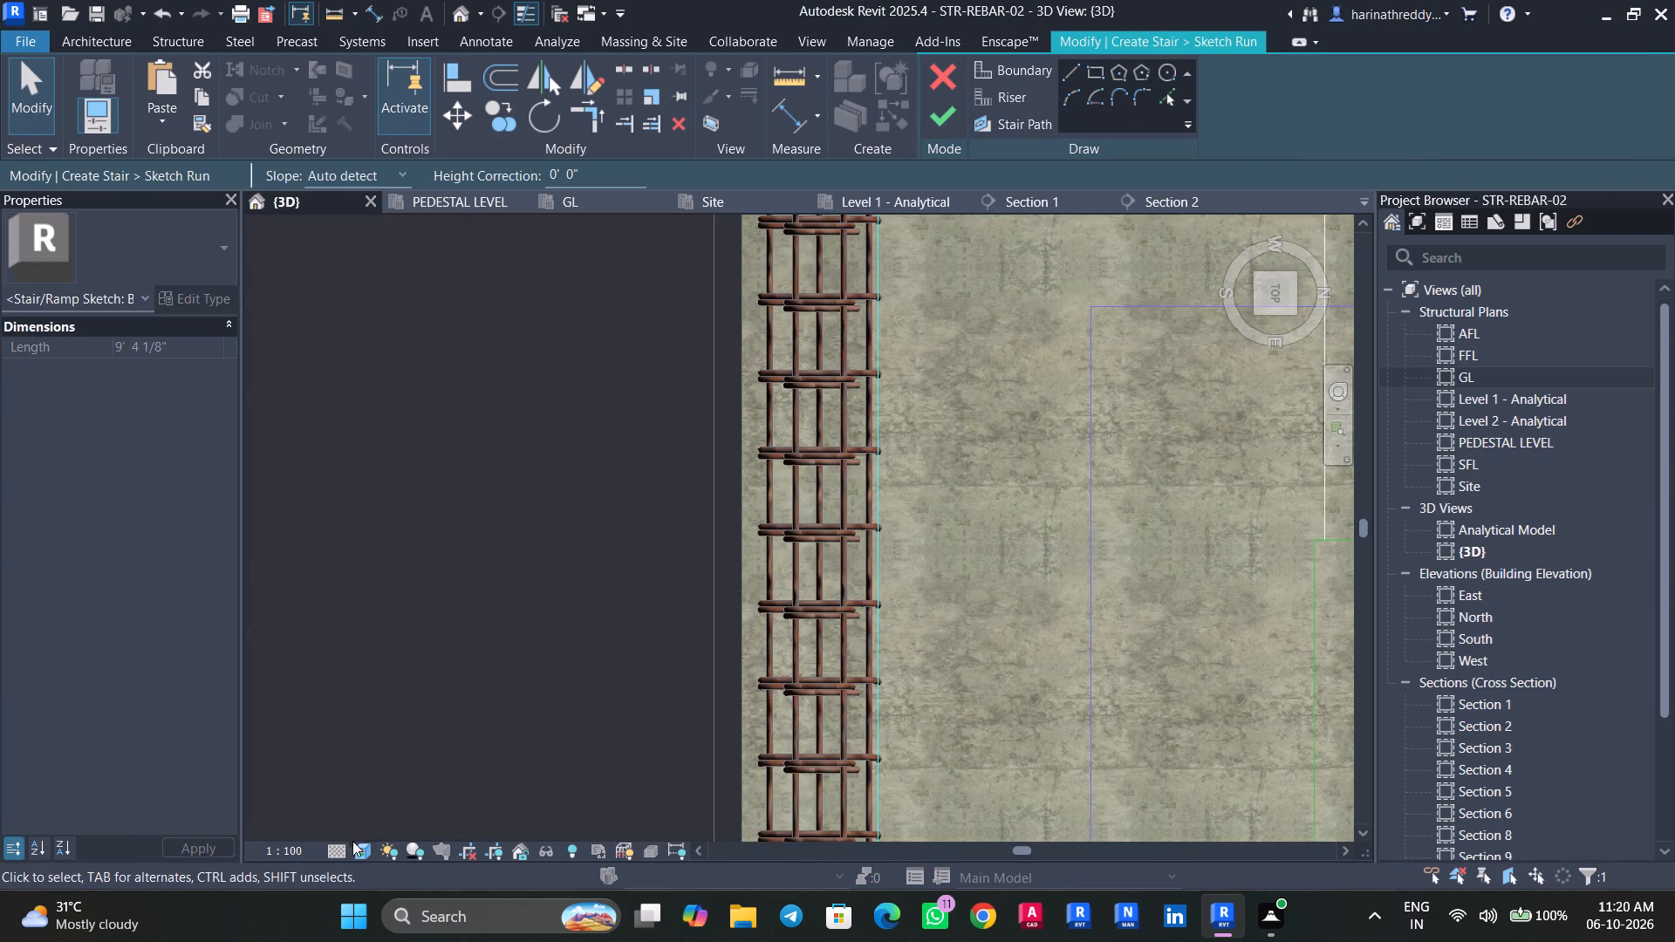
pyautogui.click(353, 845)
pyautogui.click(420, 734)
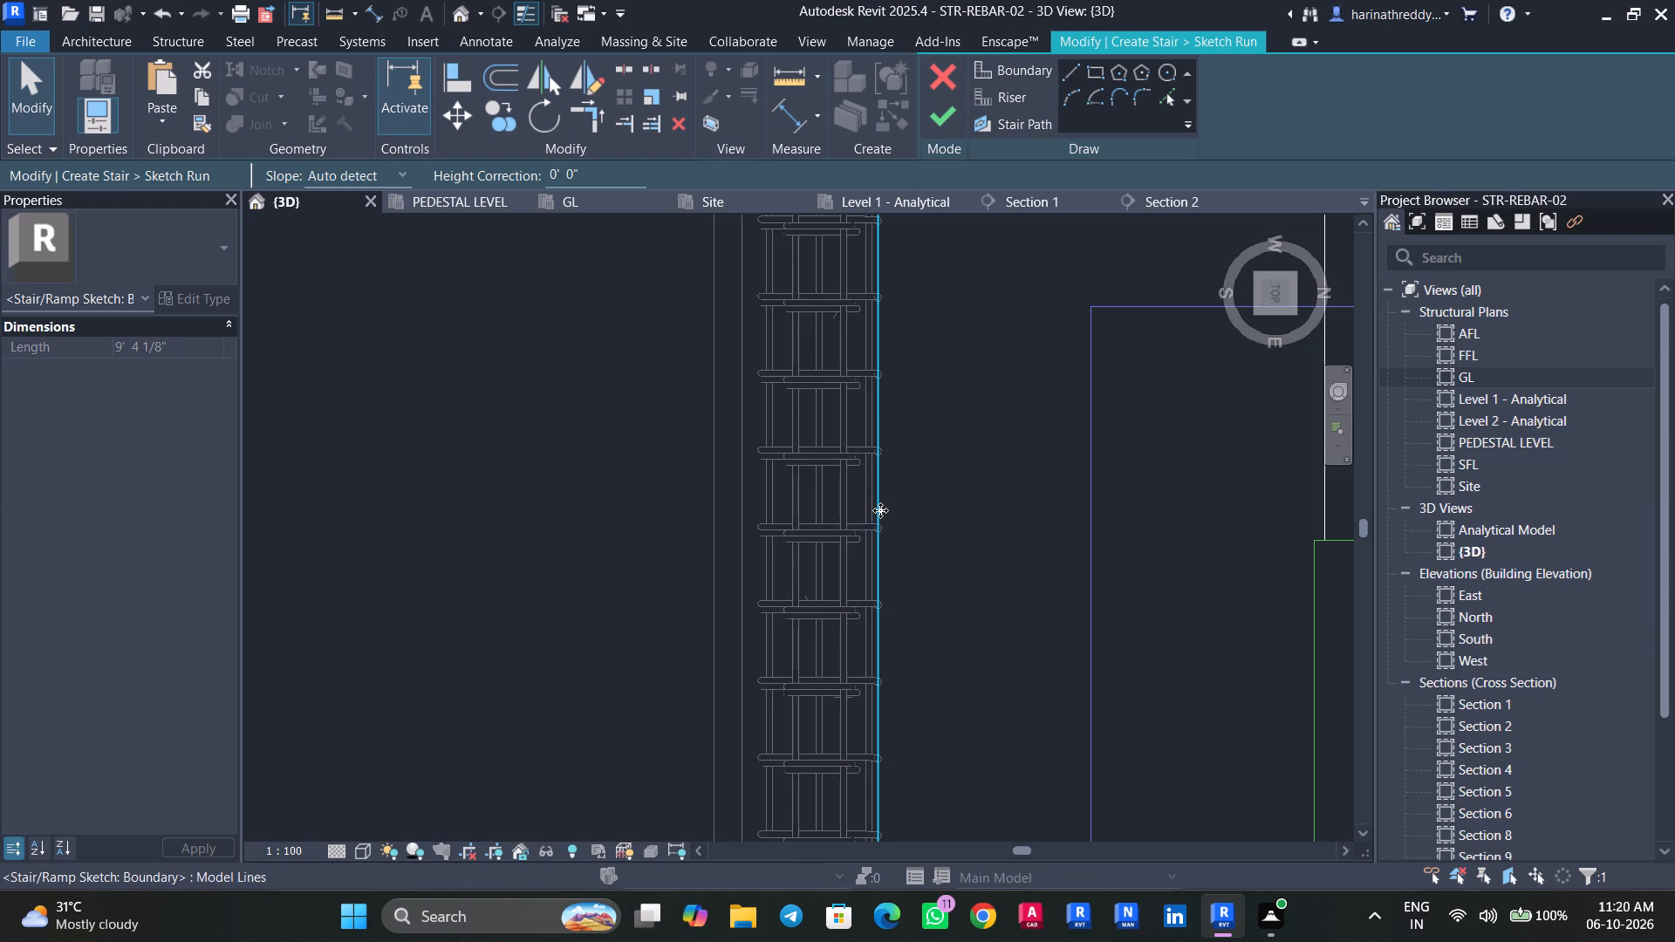
pyautogui.press('Escape')
pyautogui.press('Escape')
pyautogui.press('Escape')
# Move the landing's outer boundary line slightly further into the beam, onto its inner longitudinal bars, and finish the run sketch.
pyautogui.scroll(3, 875, 513)
pyautogui.click(875, 513)
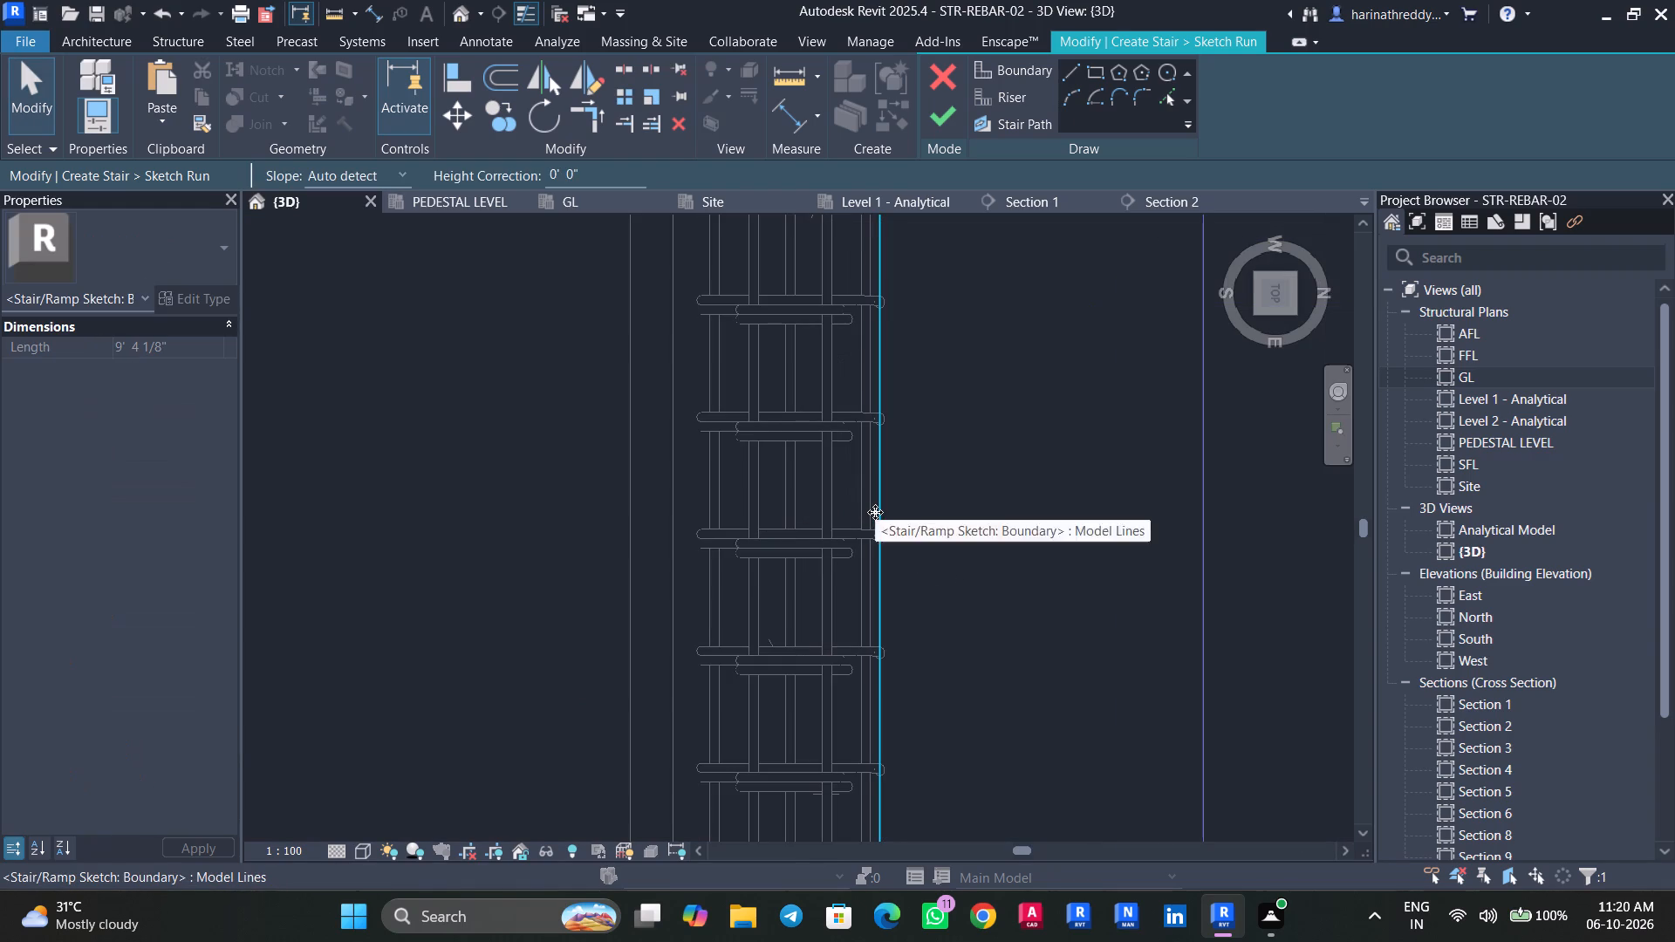
pyautogui.scroll(5, 875, 512)
pyautogui.scroll(-4, 875, 512)
pyautogui.scroll(1, 875, 512)
pyautogui.scroll(-8, 875, 512)
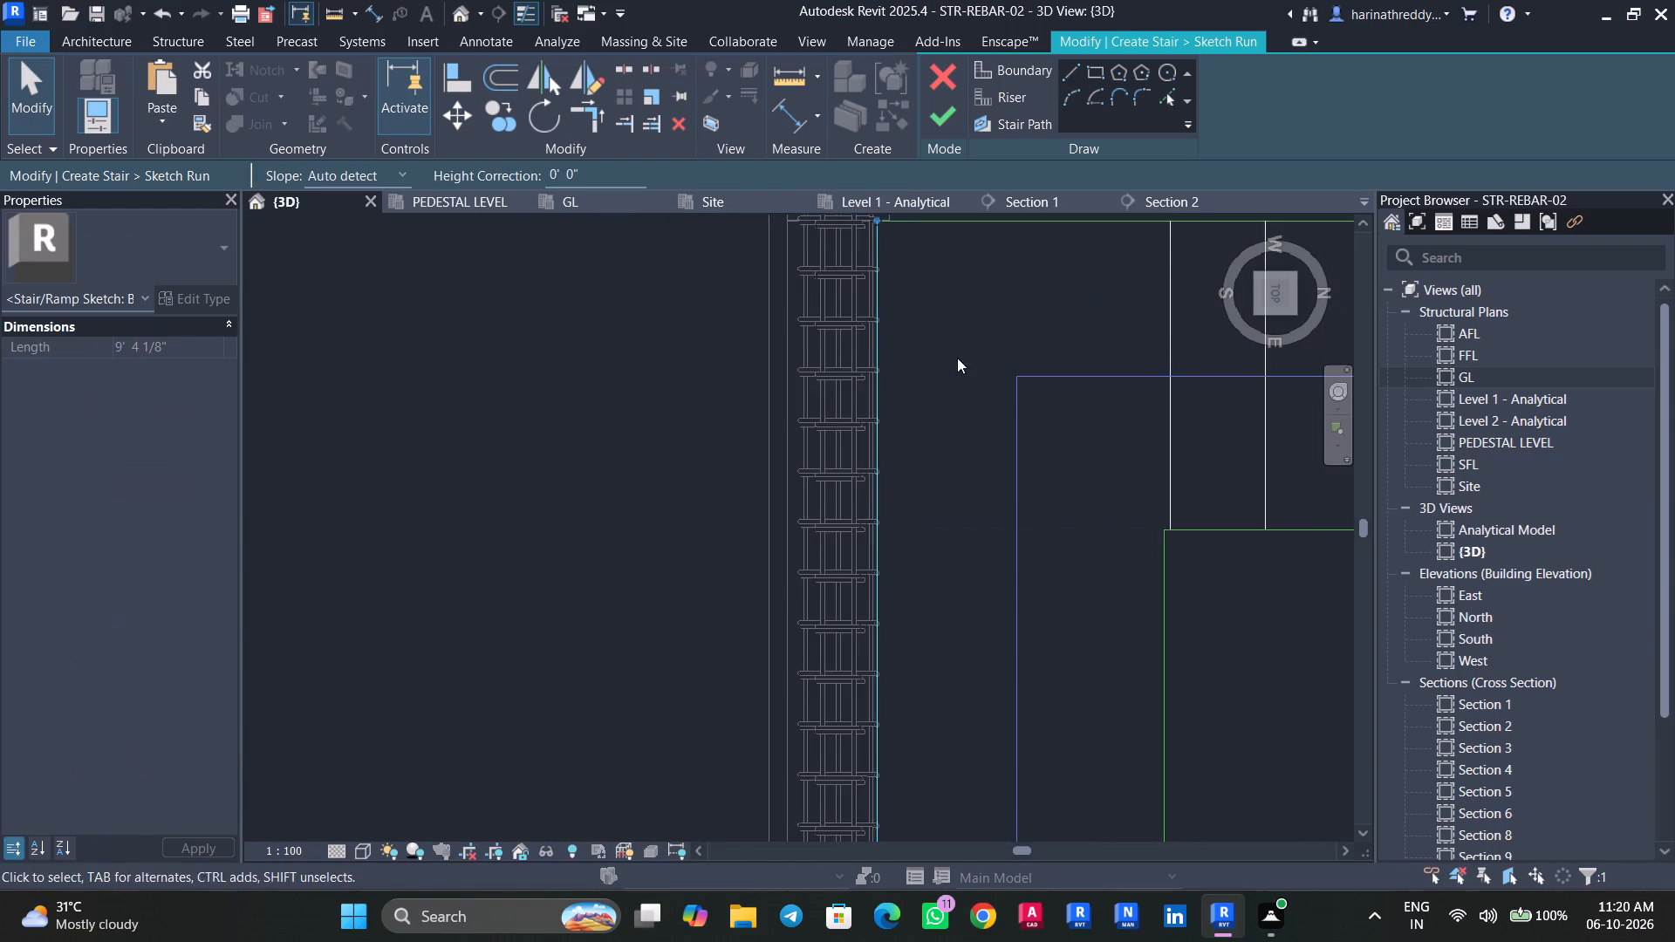
pyautogui.moveTo(957, 358); pyautogui.dragTo(923, 668, button='middle')
pyautogui.press('Escape')
pyautogui.press('Escape')
pyautogui.click(837, 628)
pyautogui.scroll(3, 839, 633)
pyautogui.moveTo(847, 638); pyautogui.dragTo(850, 638)
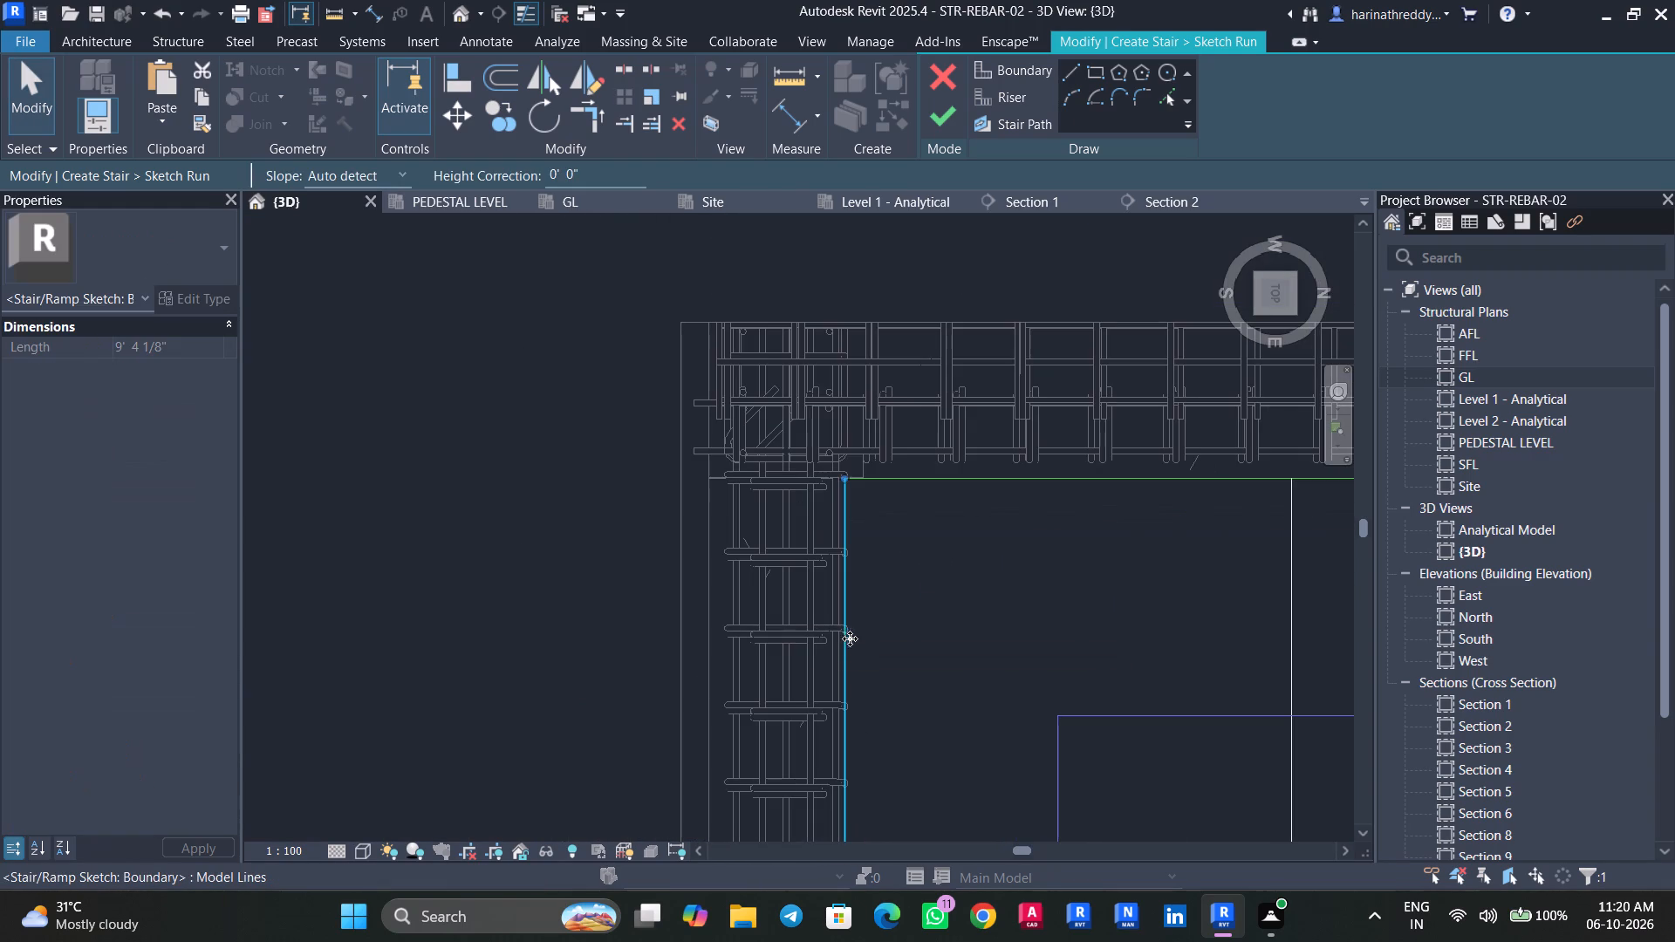
pyautogui.moveTo(850, 638); pyautogui.dragTo(899, 642)
pyautogui.moveTo(901, 642); pyautogui.dragTo(847, 640)
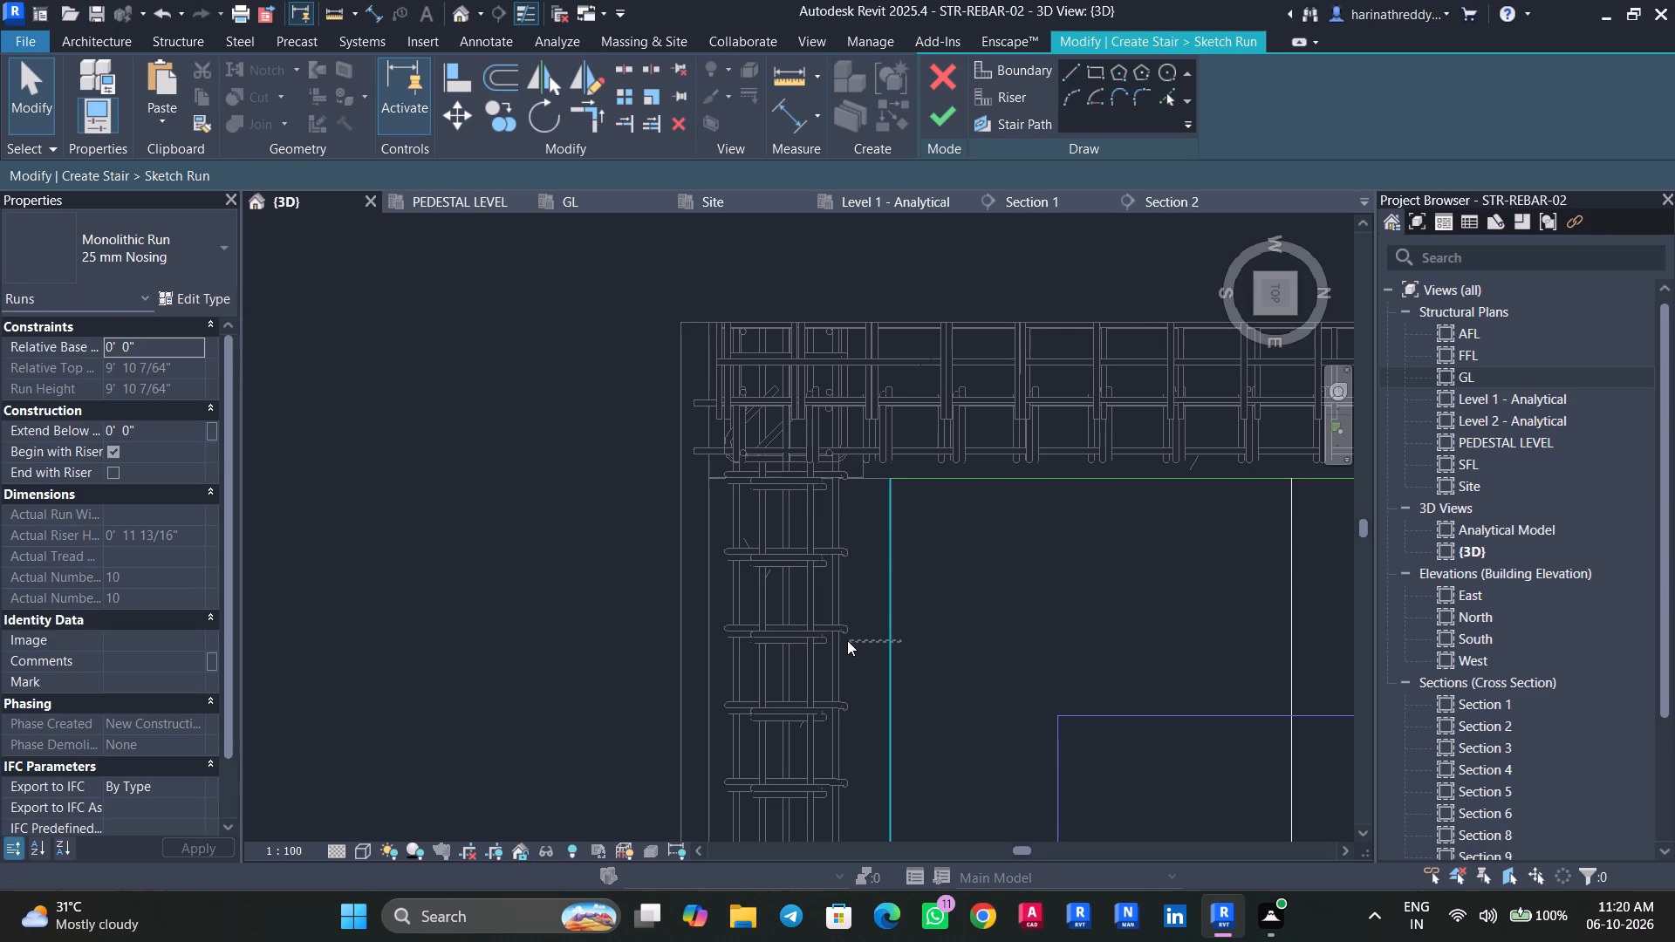
pyautogui.moveTo(847, 640); pyautogui.dragTo(839, 640)
pyautogui.press('Escape')
pyautogui.click(887, 653)
pyautogui.click(888, 653)
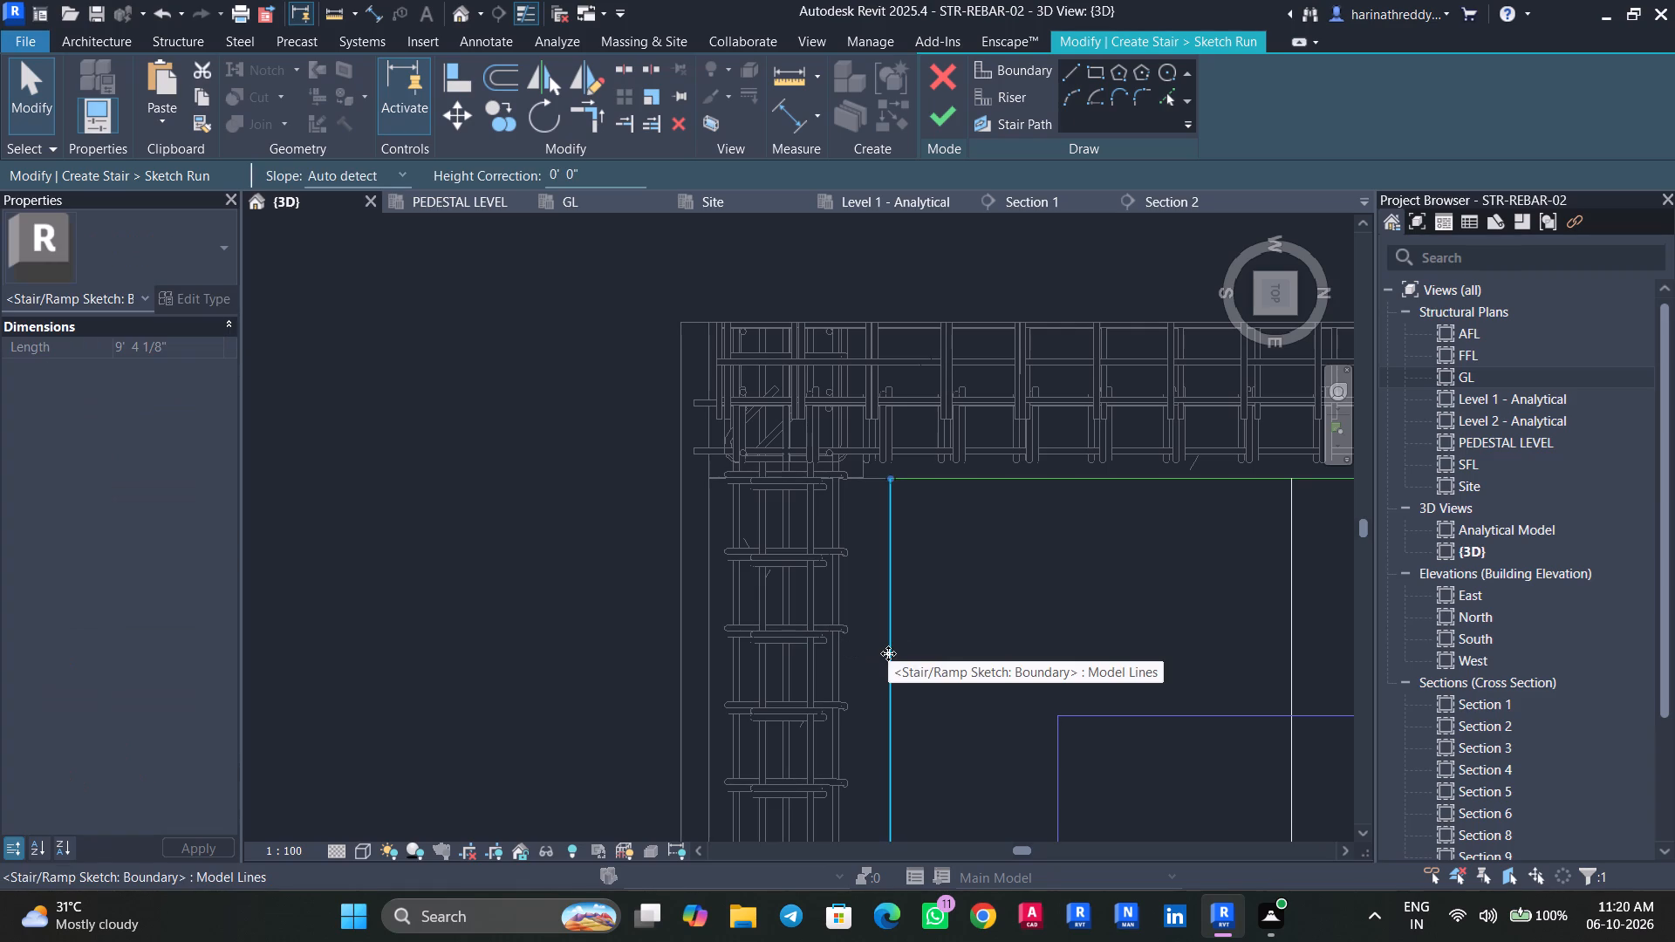
pyautogui.moveTo(891, 653); pyautogui.dragTo(839, 653)
pyautogui.click(921, 140)
pyautogui.click(930, 126)
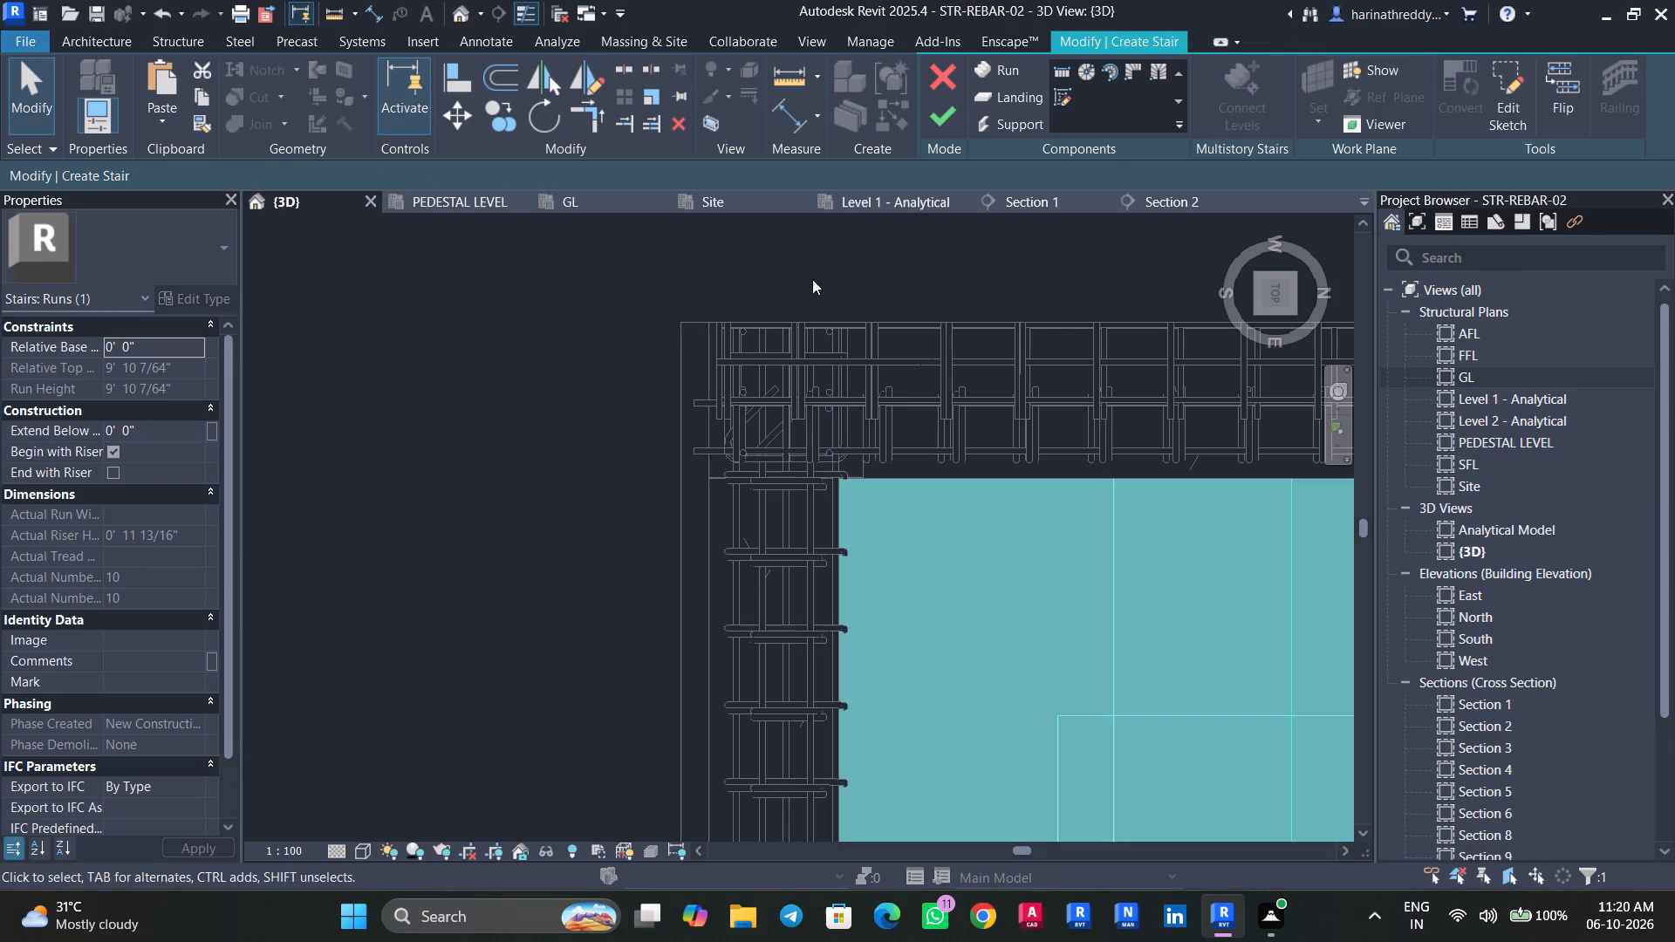
# Switch the 3D view from wireframe back to its realistic material display.
pyautogui.press('Escape')
pyautogui.press('Escape')
pyautogui.keyDown('shift'); pyautogui.moveTo(895, 650); pyautogui.dragTo(890, 439, button='middle'); pyautogui.keyUp('shift')
pyautogui.scroll(3, 863, 577)
pyautogui.scroll(-1, 863, 577)
pyautogui.click(353, 849)
pyautogui.click(380, 824)
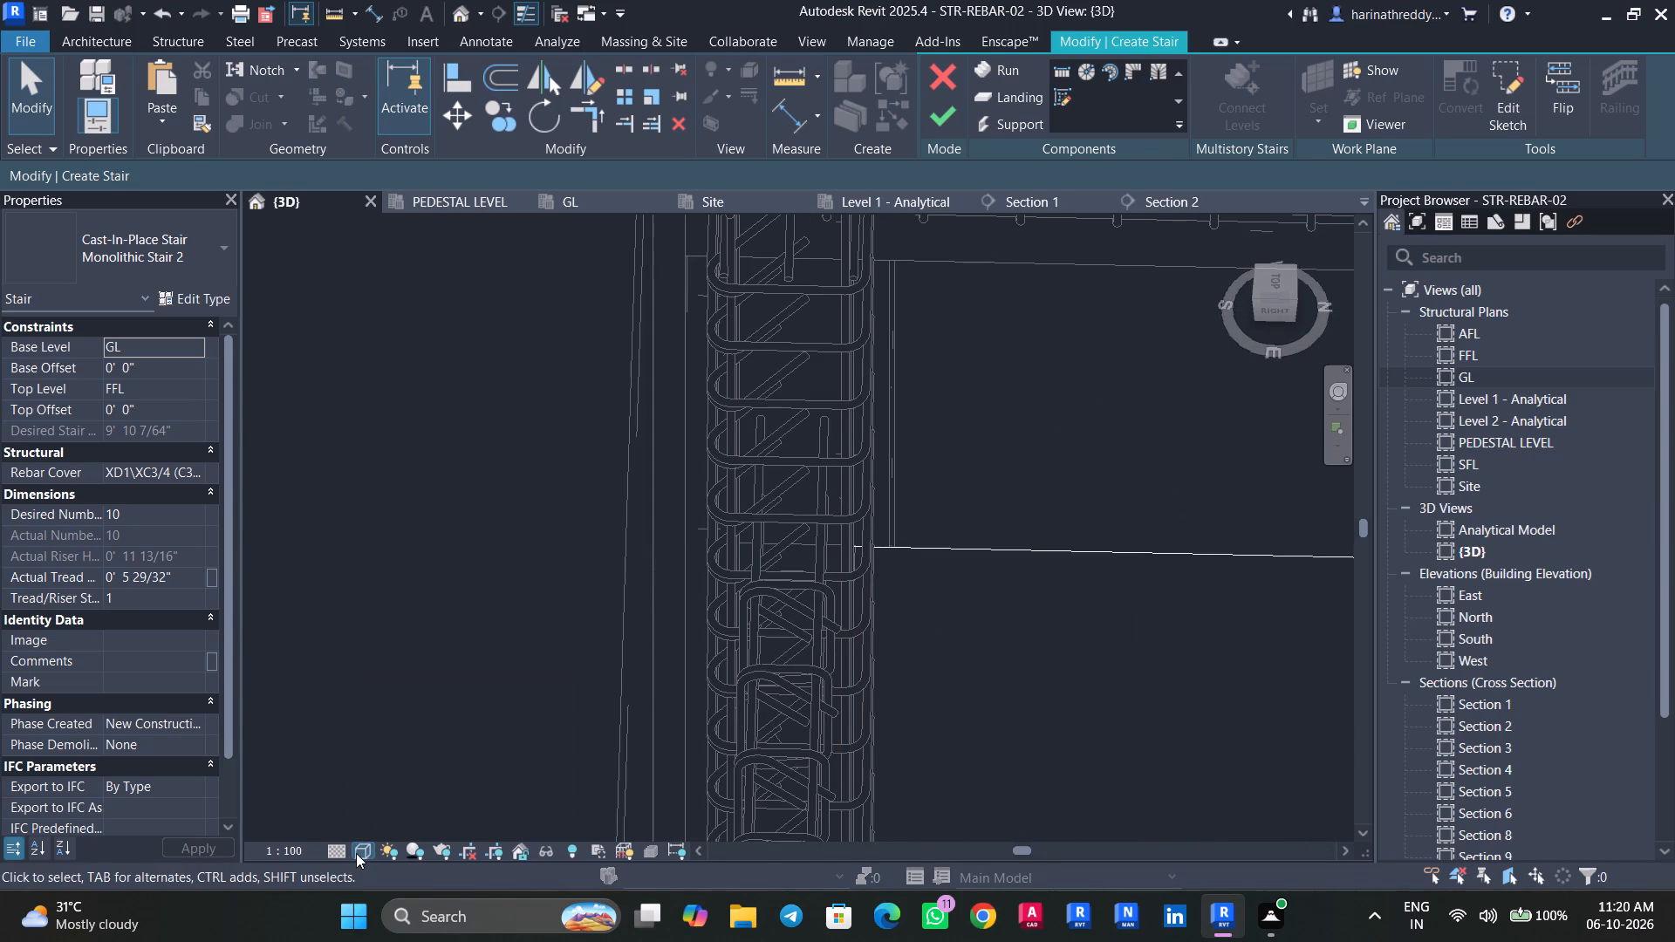
pyautogui.click(336, 850)
pyautogui.click(348, 833)
# Check the landing's outer corner where it enters the beam and column reinforcement, and finish the stair edit.
pyautogui.keyDown('shift'); pyautogui.moveTo(1176, 642); pyautogui.dragTo(1112, 621, button='middle'); pyautogui.keyUp('shift')
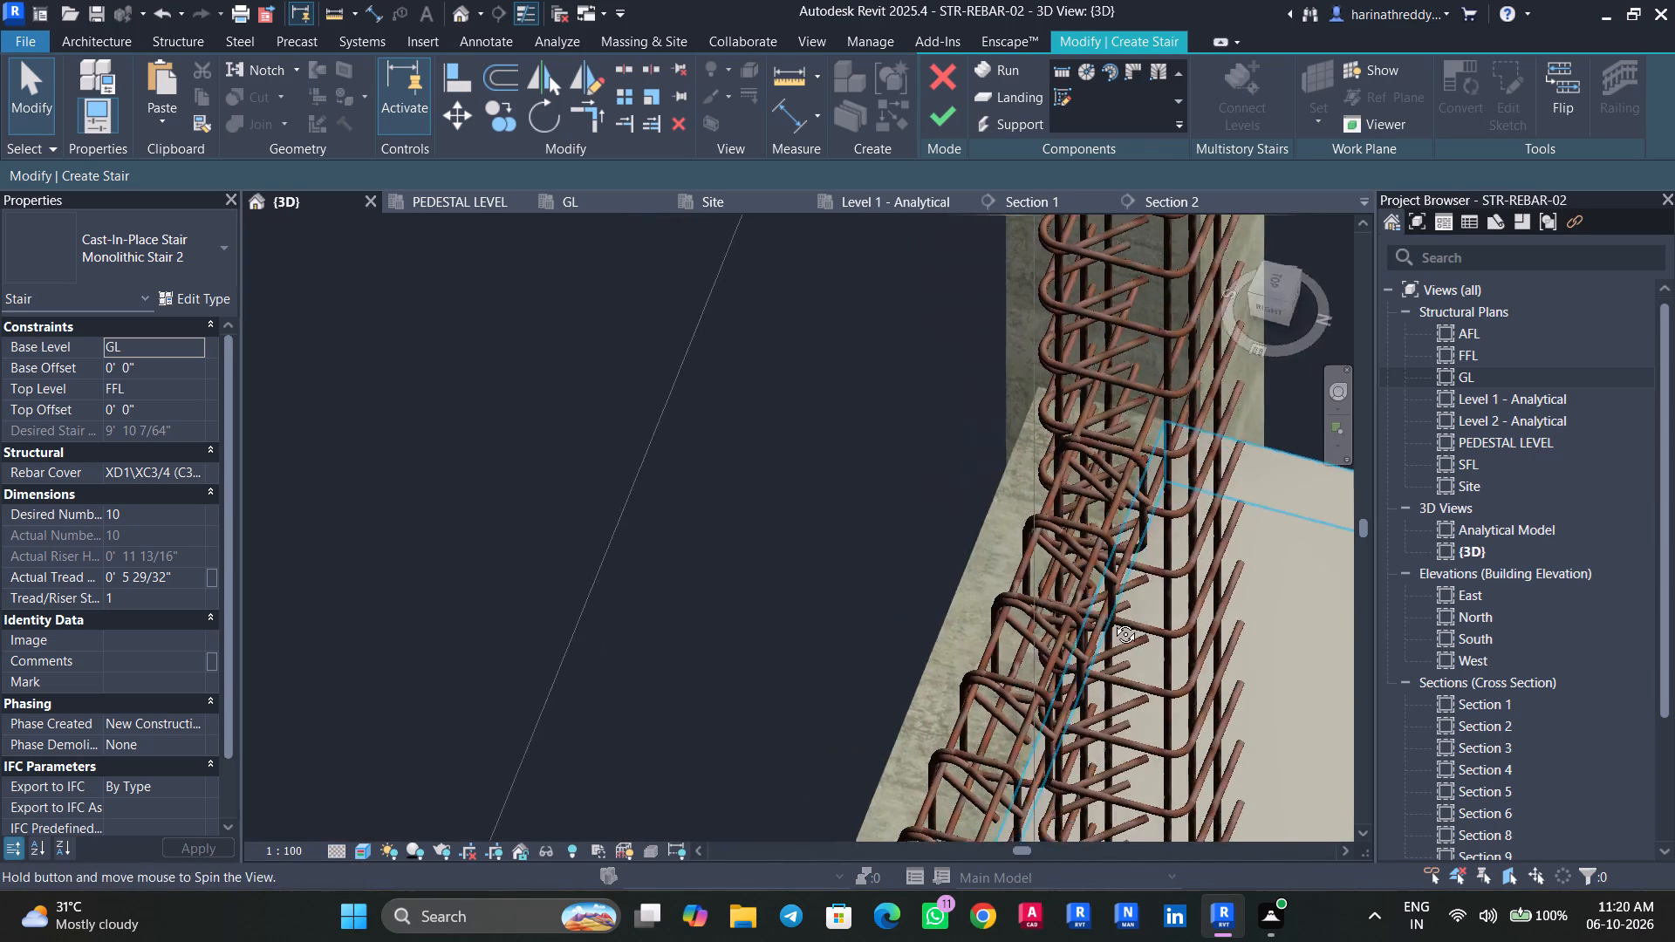
pyautogui.keyDown('shift'); pyautogui.moveTo(1112, 621); pyautogui.dragTo(1111, 606, button='middle'); pyautogui.keyUp('shift')
pyautogui.scroll(4, 1318, 501)
pyautogui.scroll(3, 1235, 560)
pyautogui.scroll(-1, 1220, 584)
pyautogui.scroll(1, 1220, 584)
pyautogui.scroll(-2, 1219, 584)
pyautogui.scroll(1, 1218, 587)
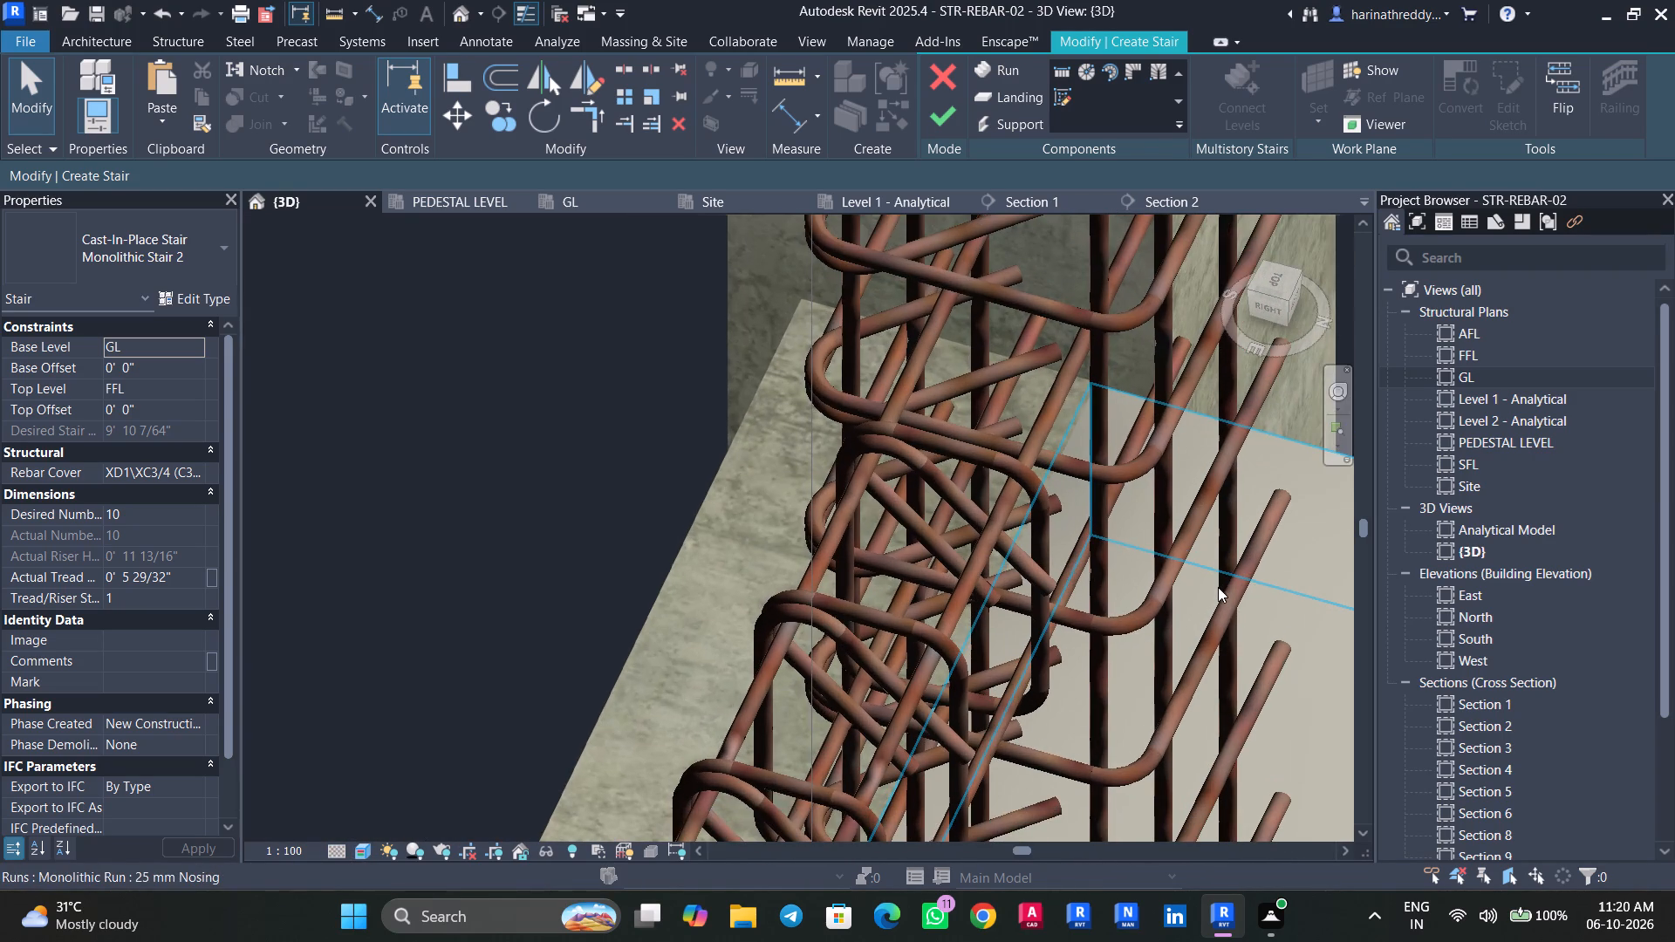
pyautogui.click(731, 459)
pyautogui.press('Escape')
pyautogui.click(940, 120)
# Inspect the finished stair in 3D from several sides, checking how its landing and flights meet the reinforced beams and columns.
pyautogui.click(718, 497)
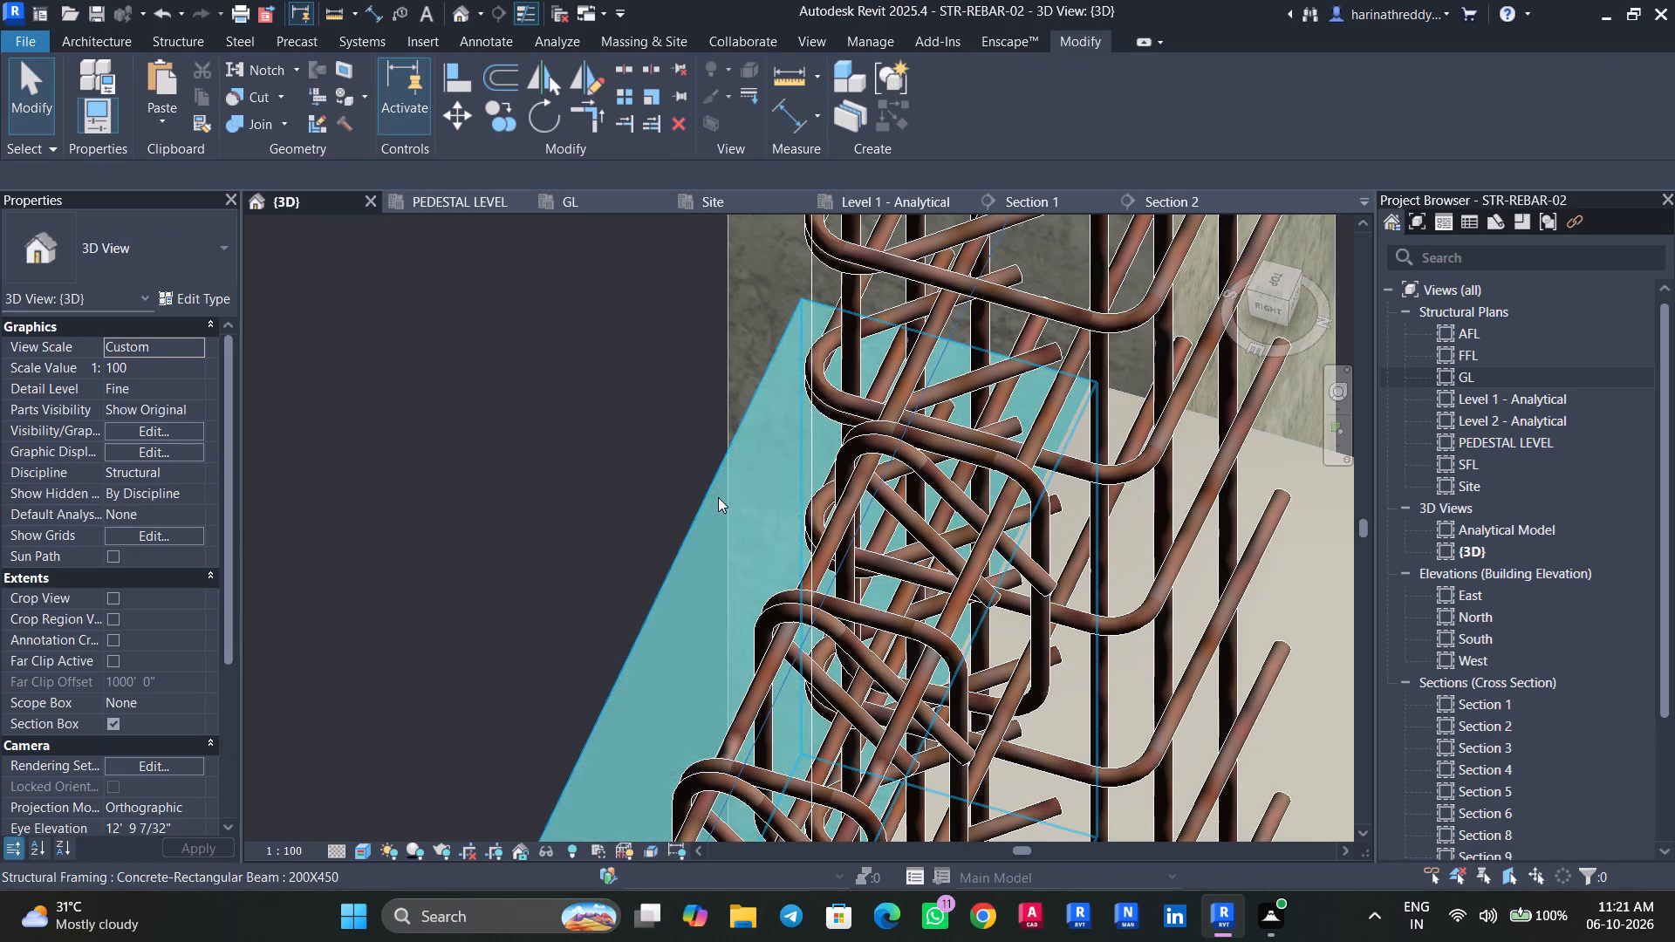
pyautogui.keyDown('shift'); pyautogui.moveTo(723, 517); pyautogui.dragTo(734, 533, button='middle'); pyautogui.keyUp('shift')
pyautogui.press('Escape')
pyautogui.click(1205, 511)
pyautogui.scroll(-2, 1205, 511)
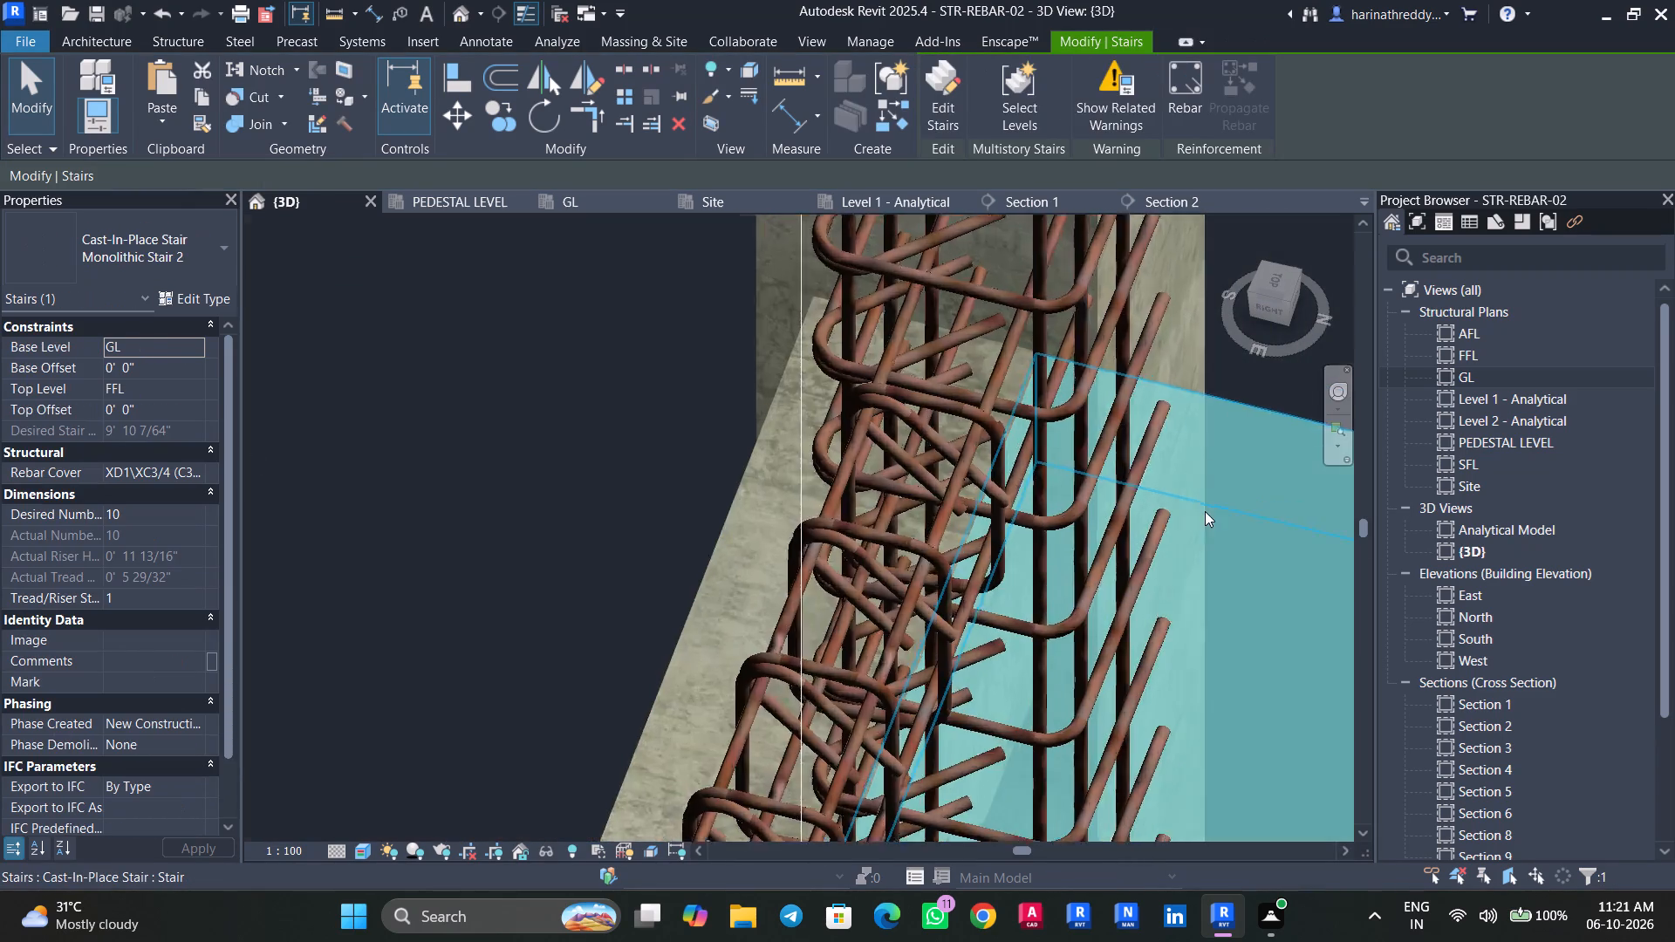
pyautogui.scroll(-18, 1205, 511)
pyautogui.press('Escape')
pyautogui.keyDown('shift'); pyautogui.moveTo(846, 755); pyautogui.dragTo(1111, 672, button='middle'); pyautogui.keyUp('shift')
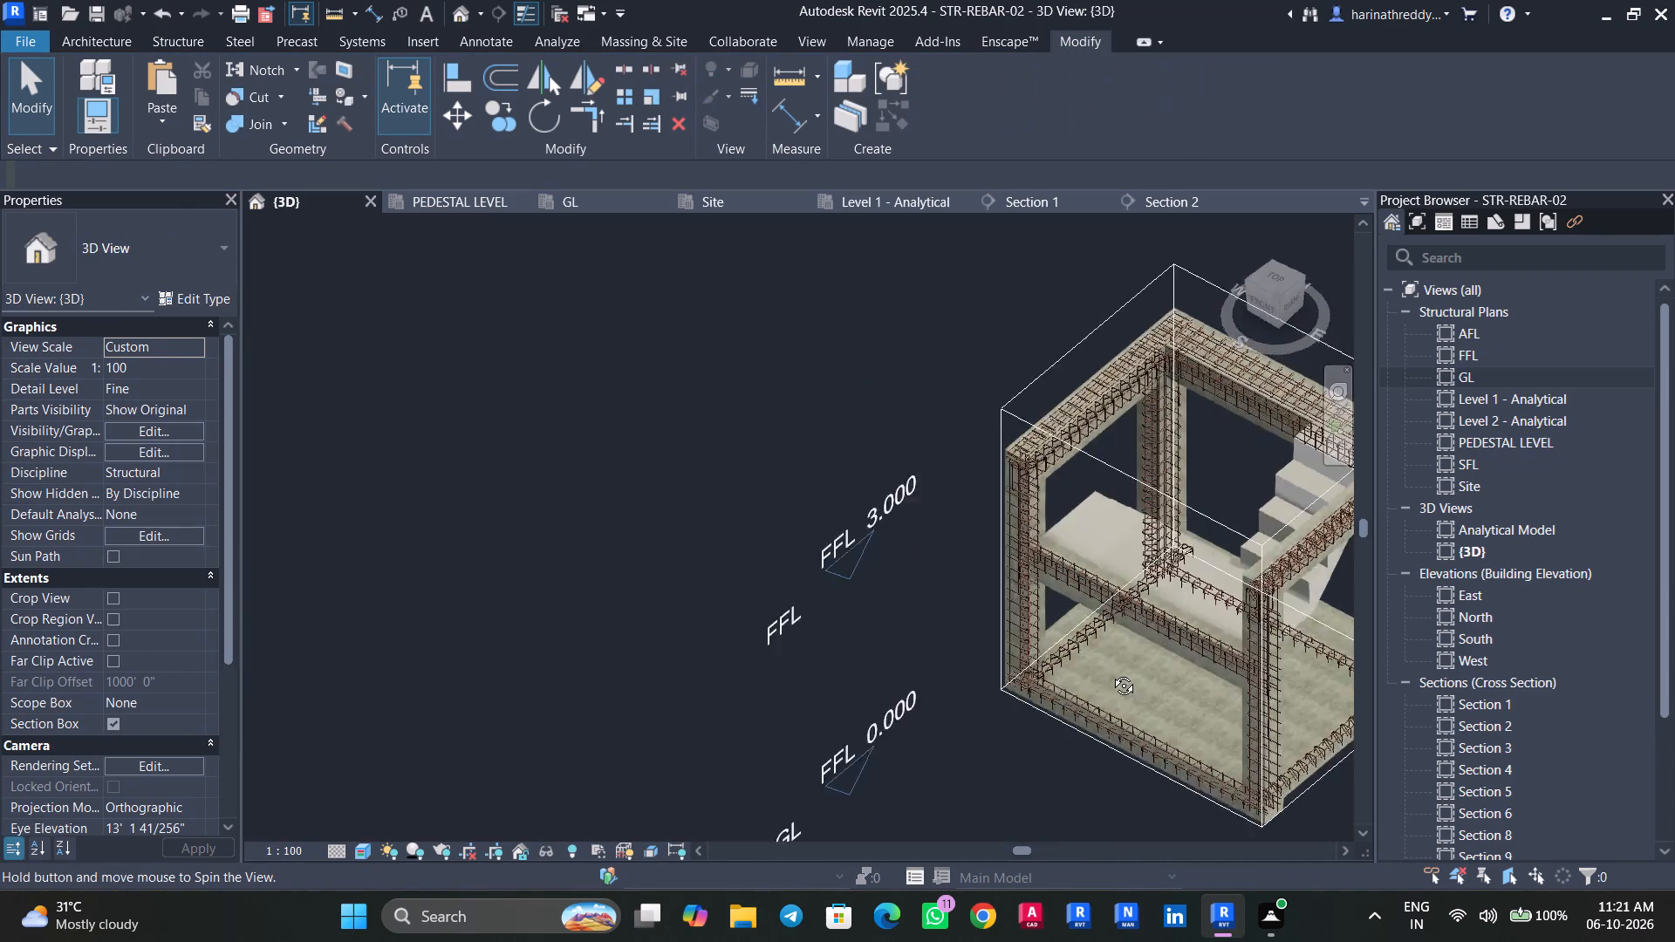
pyautogui.keyDown('shift'); pyautogui.moveTo(1111, 672); pyautogui.dragTo(1370, 632, button='middle'); pyautogui.keyUp('shift')
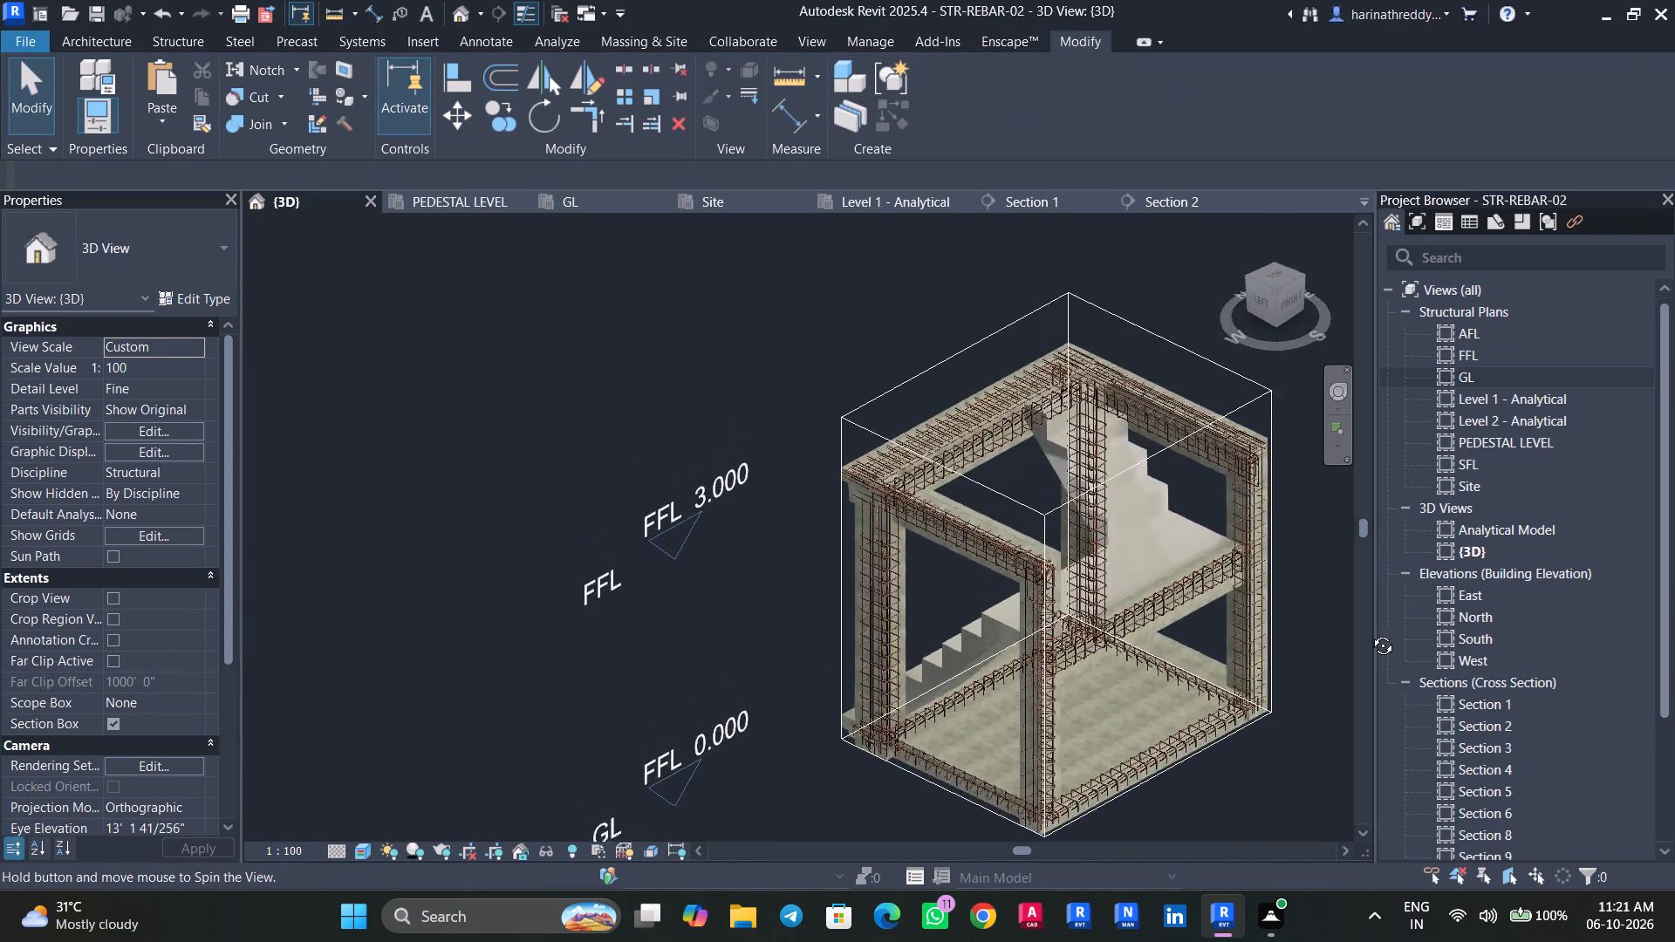
pyautogui.keyDown('shift'); pyautogui.moveTo(1370, 632); pyautogui.dragTo(1211, 573, button='middle'); pyautogui.keyUp('shift')
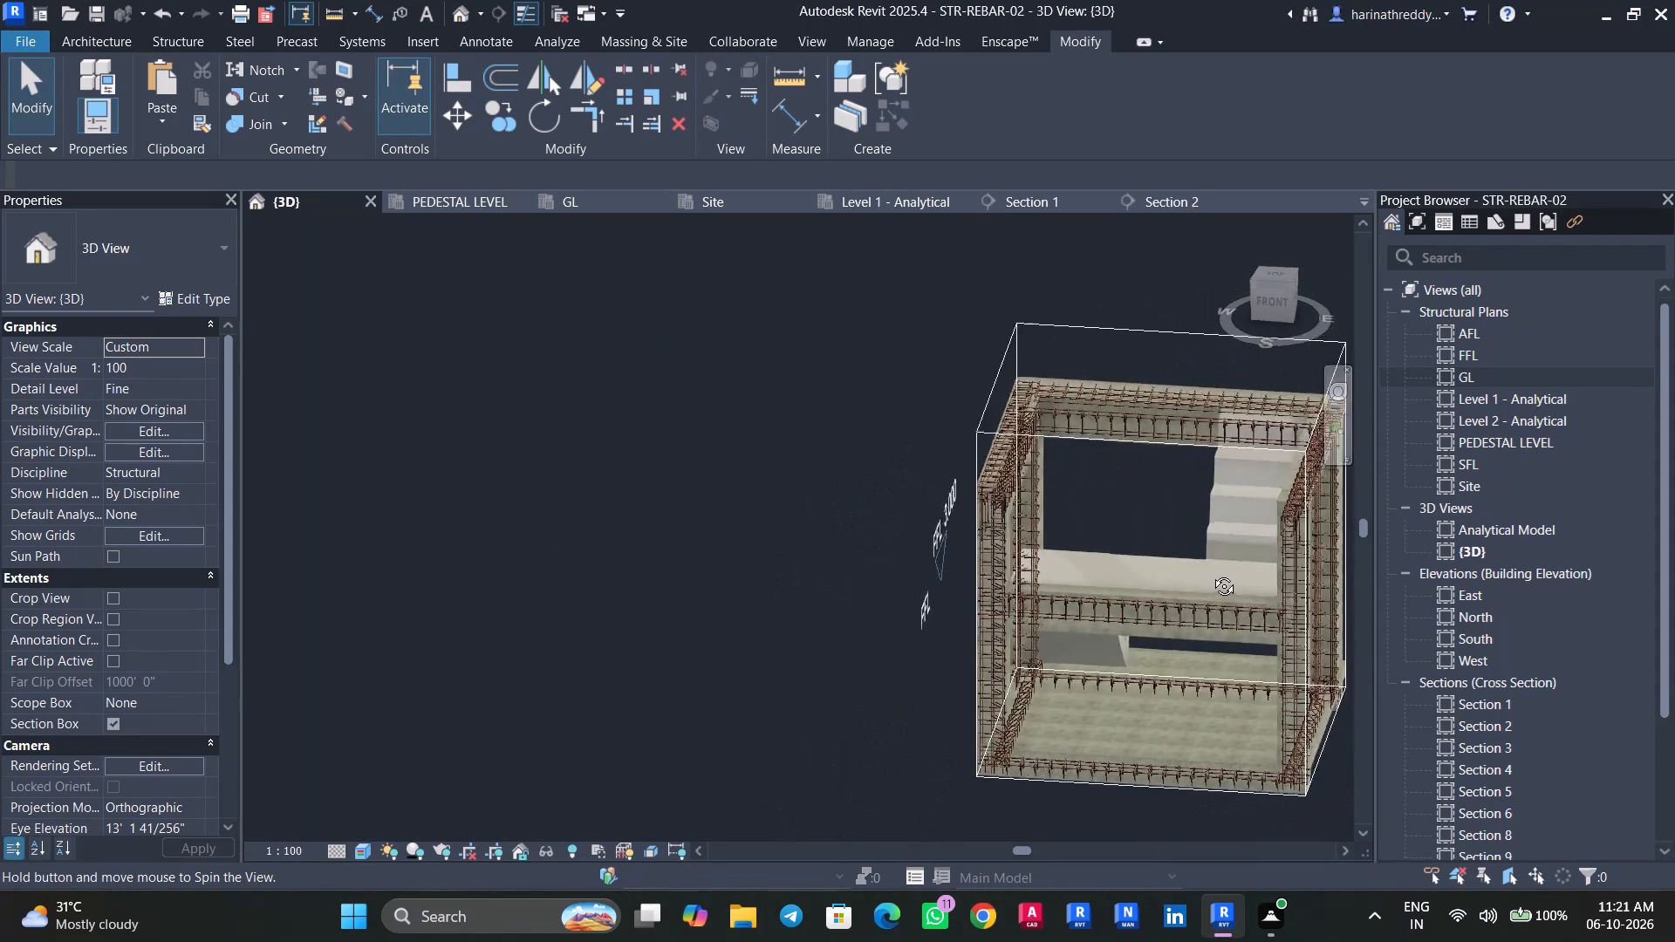
pyautogui.keyDown('shift'); pyautogui.moveTo(1211, 573); pyautogui.dragTo(1215, 573, button='middle'); pyautogui.keyUp('shift')
pyautogui.keyDown('shift'); pyautogui.moveTo(1208, 442); pyautogui.dragTo(1391, 514, button='middle'); pyautogui.keyUp('shift')
pyautogui.scroll(6, 1009, 426)
pyautogui.scroll(-1, 1018, 438)
pyautogui.scroll(1, 1018, 438)
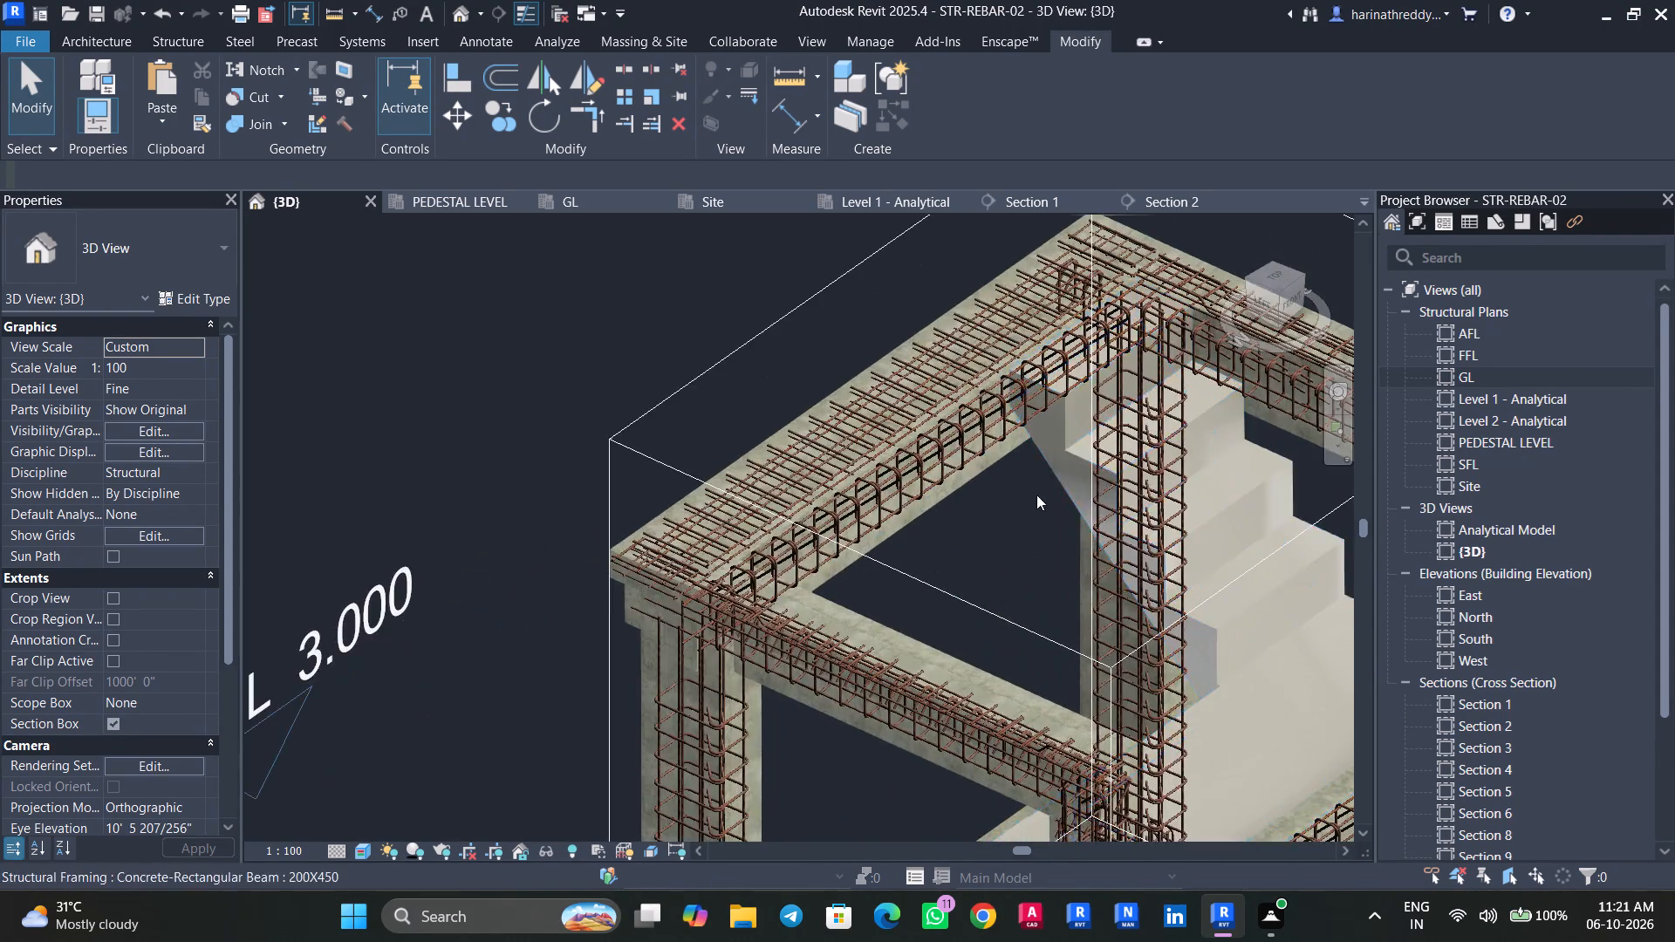
pyautogui.keyDown('shift'); pyautogui.moveTo(1045, 504); pyautogui.dragTo(1252, 530, button='middle'); pyautogui.keyUp('shift')
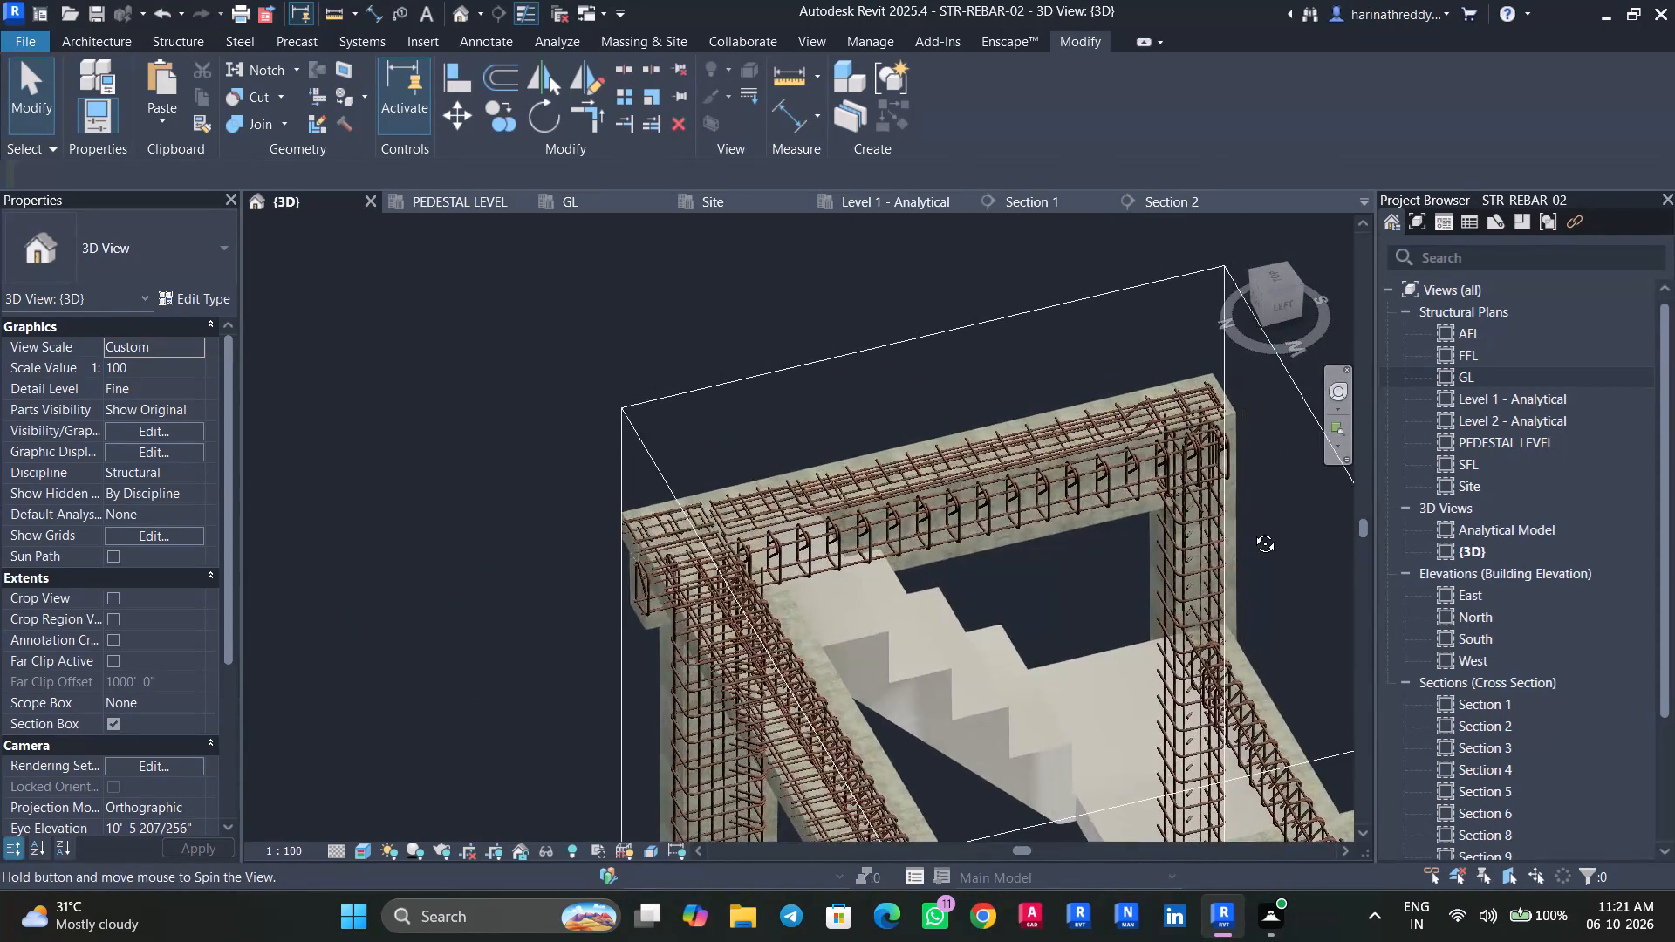
pyautogui.keyDown('shift'); pyautogui.moveTo(1252, 530); pyautogui.dragTo(1154, 519, button='middle'); pyautogui.keyUp('shift')
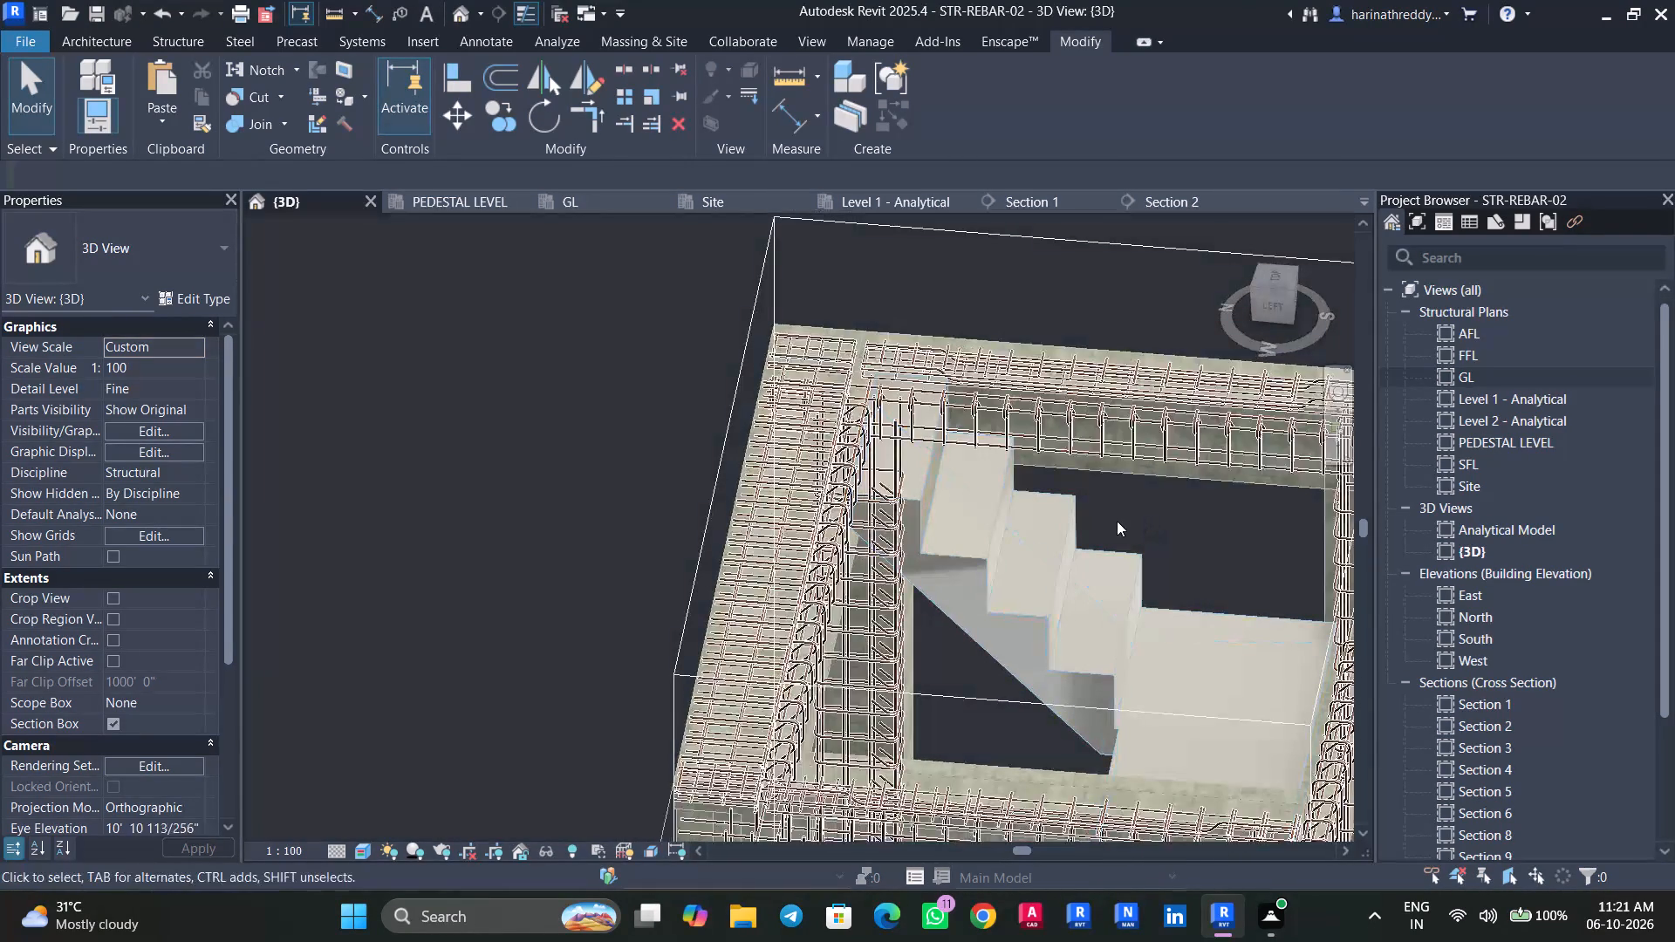
# Open Section 10 to show the upper flight and landing in cross section.
pyautogui.click(1061, 556)
pyautogui.scroll(-3, 1436, 741)
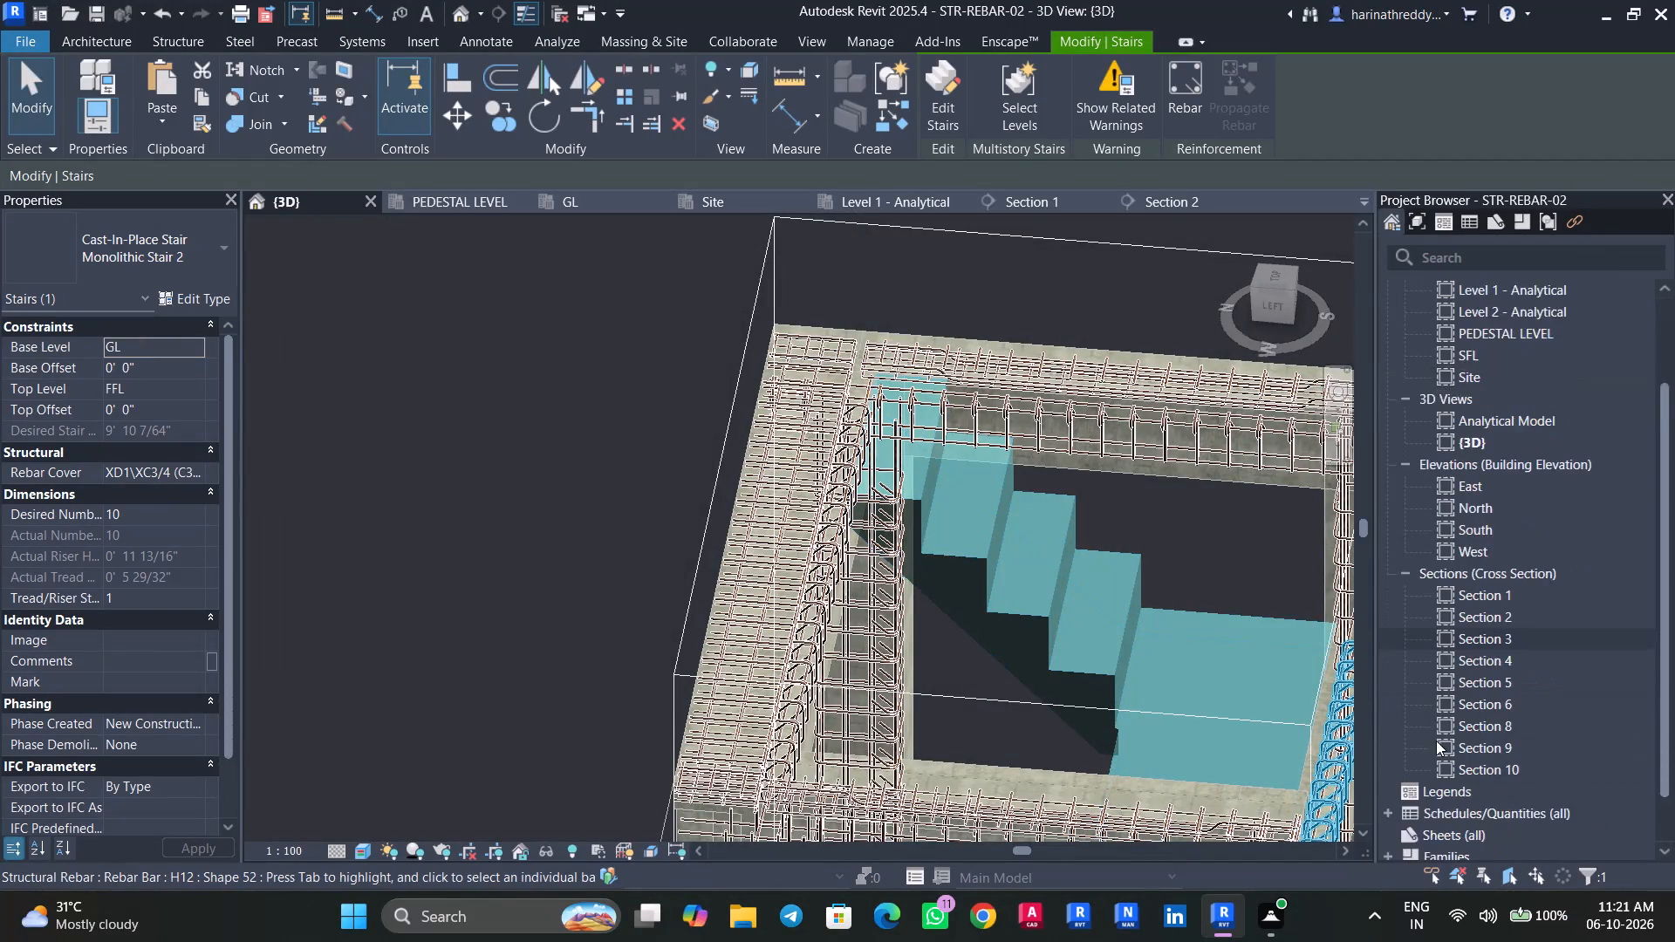
pyautogui.scroll(-4, 1436, 741)
pyautogui.doubleClick(1476, 717)
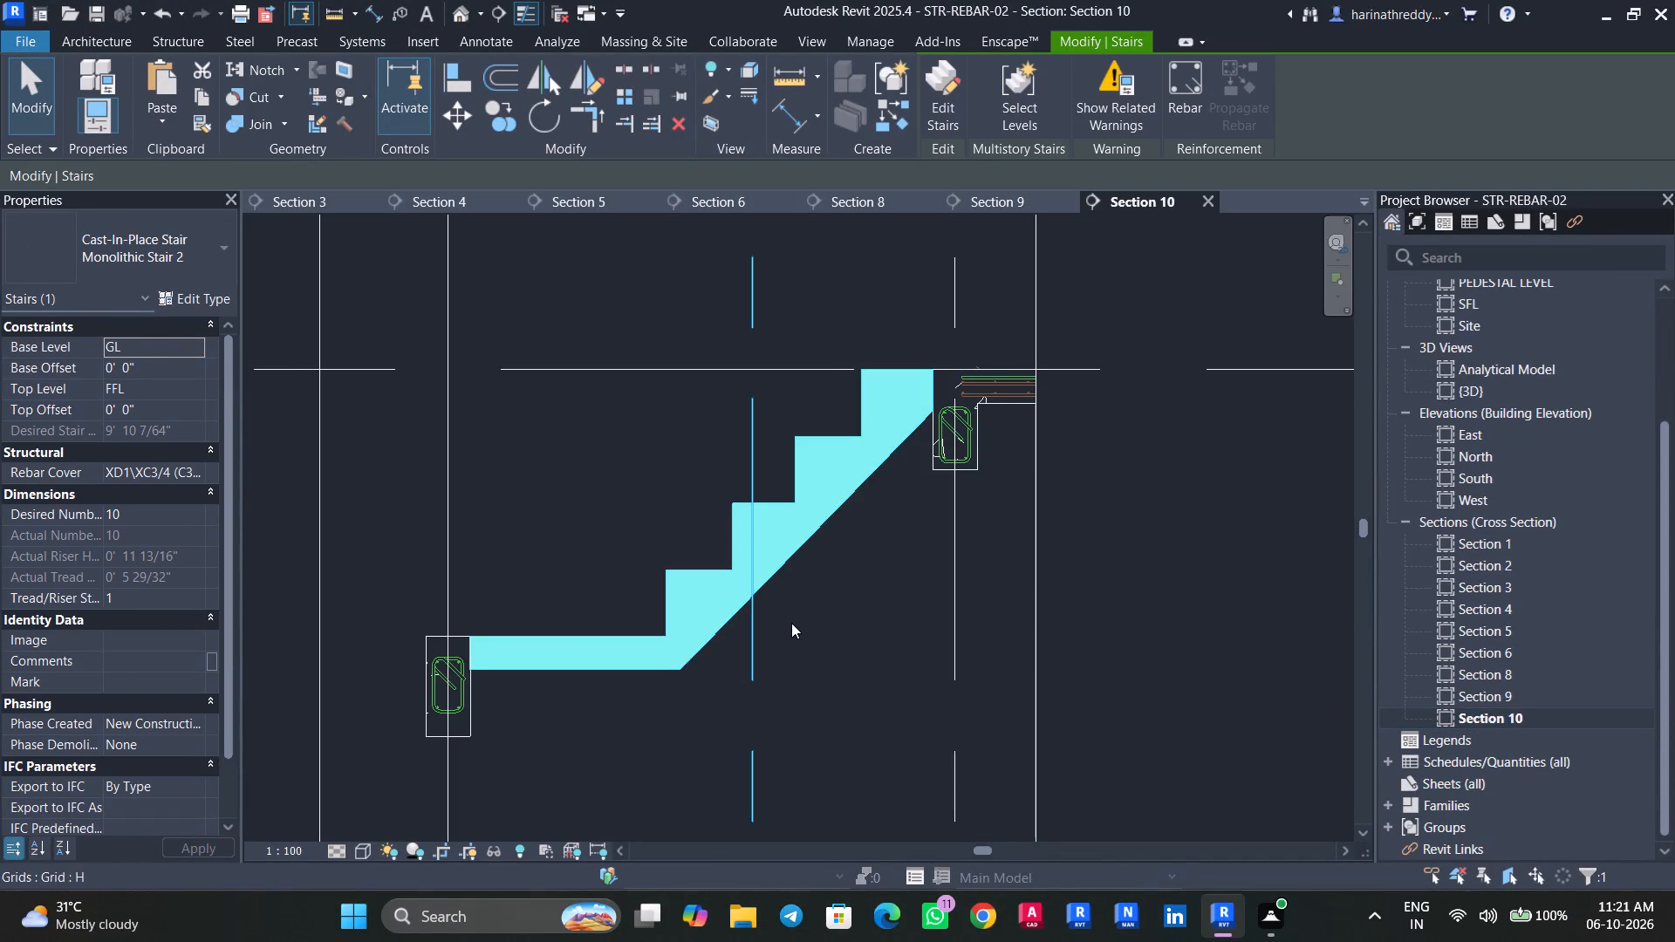
pyautogui.press('Escape')
pyautogui.press('Escape')
pyautogui.moveTo(779, 669); pyautogui.dragTo(933, 645, button='middle')
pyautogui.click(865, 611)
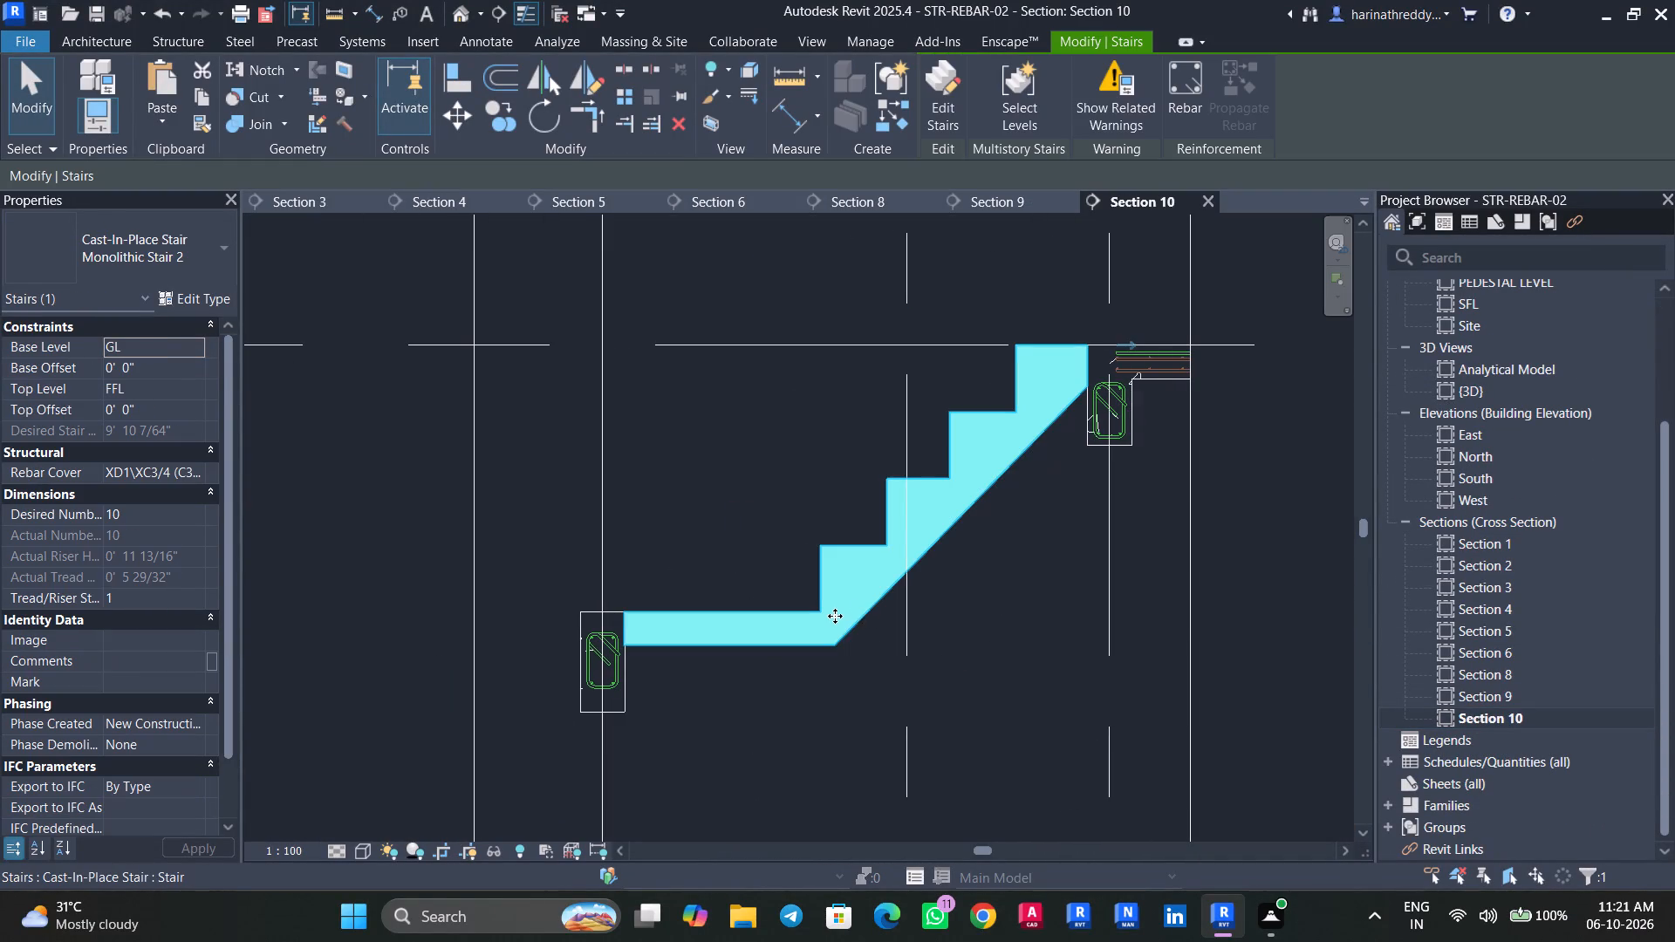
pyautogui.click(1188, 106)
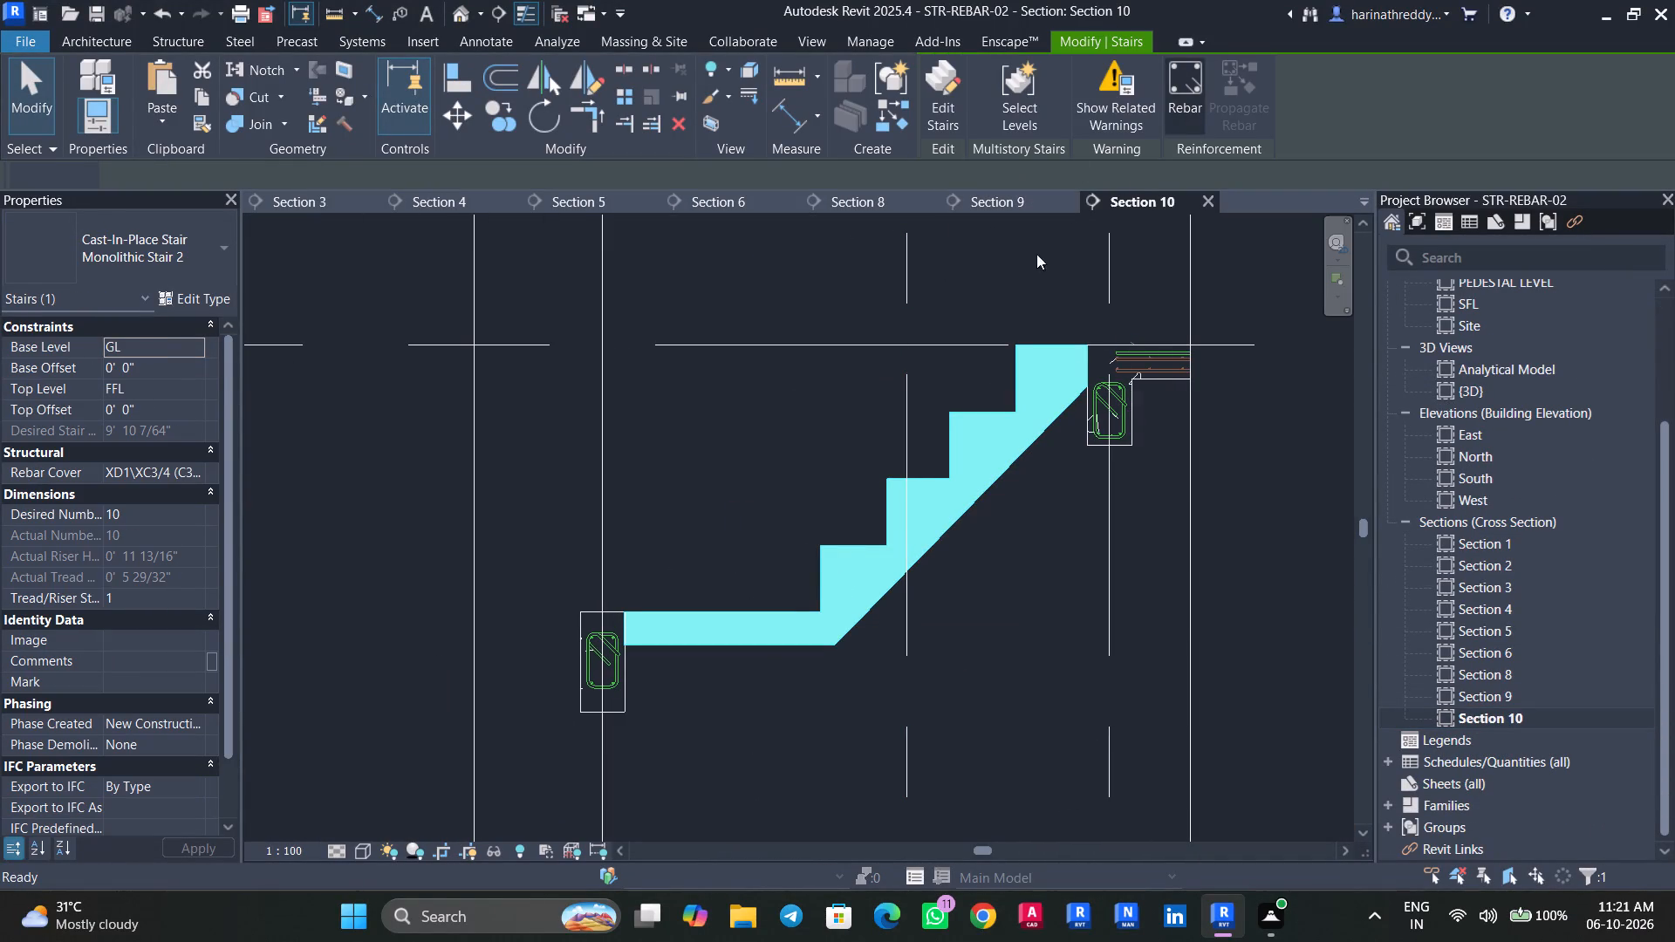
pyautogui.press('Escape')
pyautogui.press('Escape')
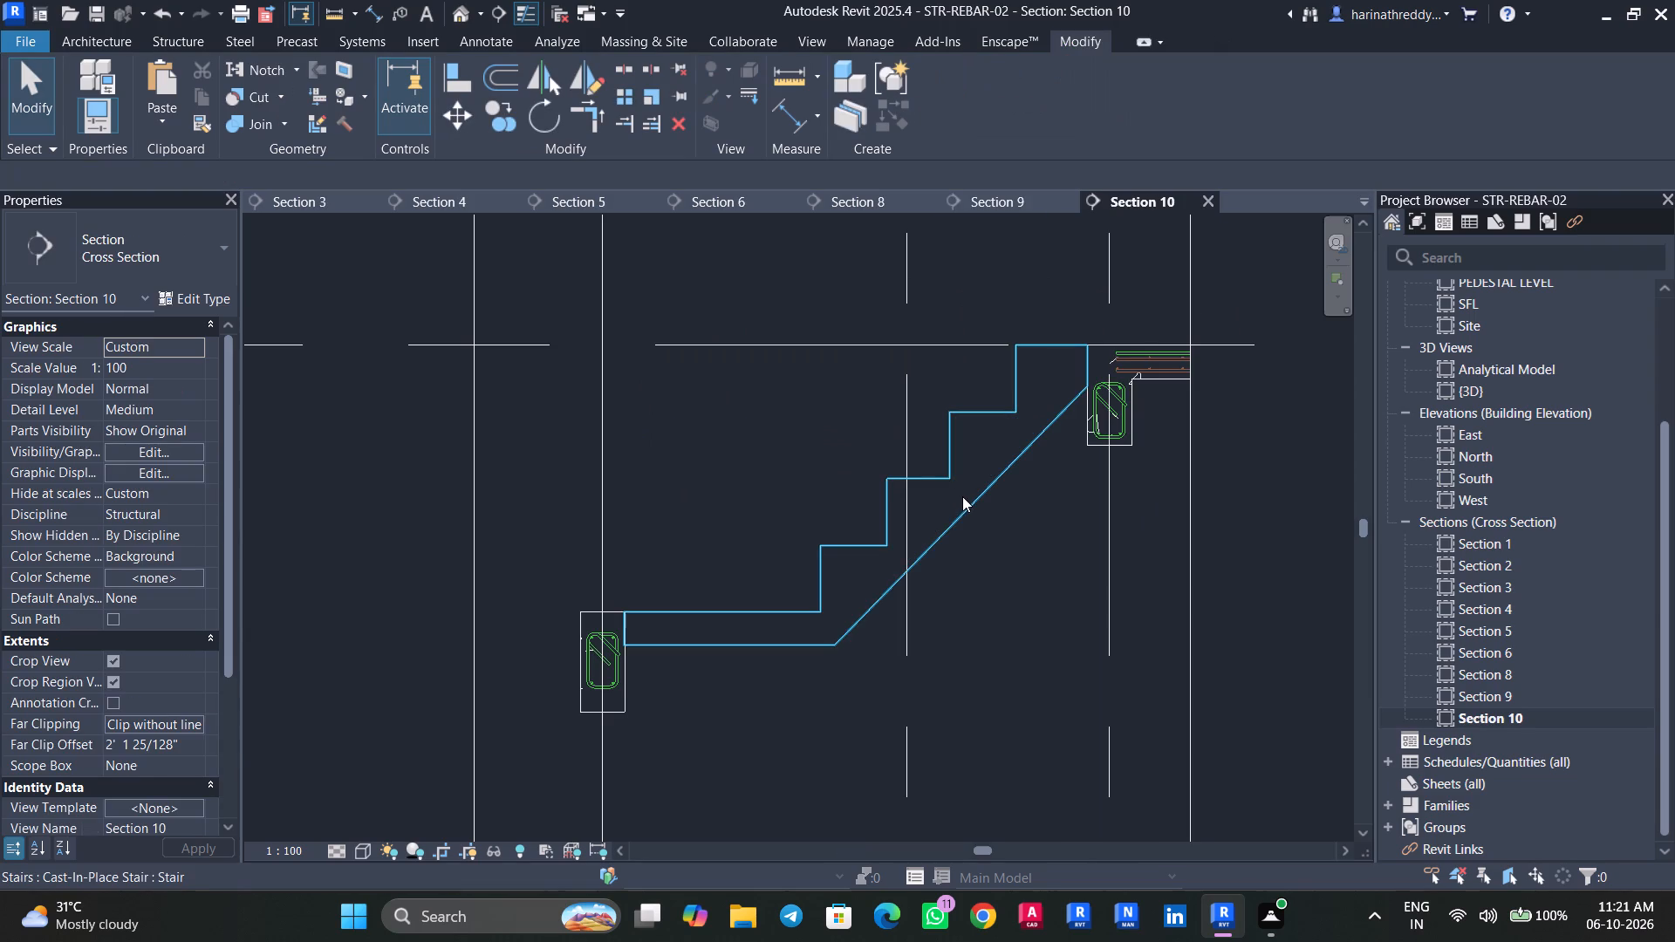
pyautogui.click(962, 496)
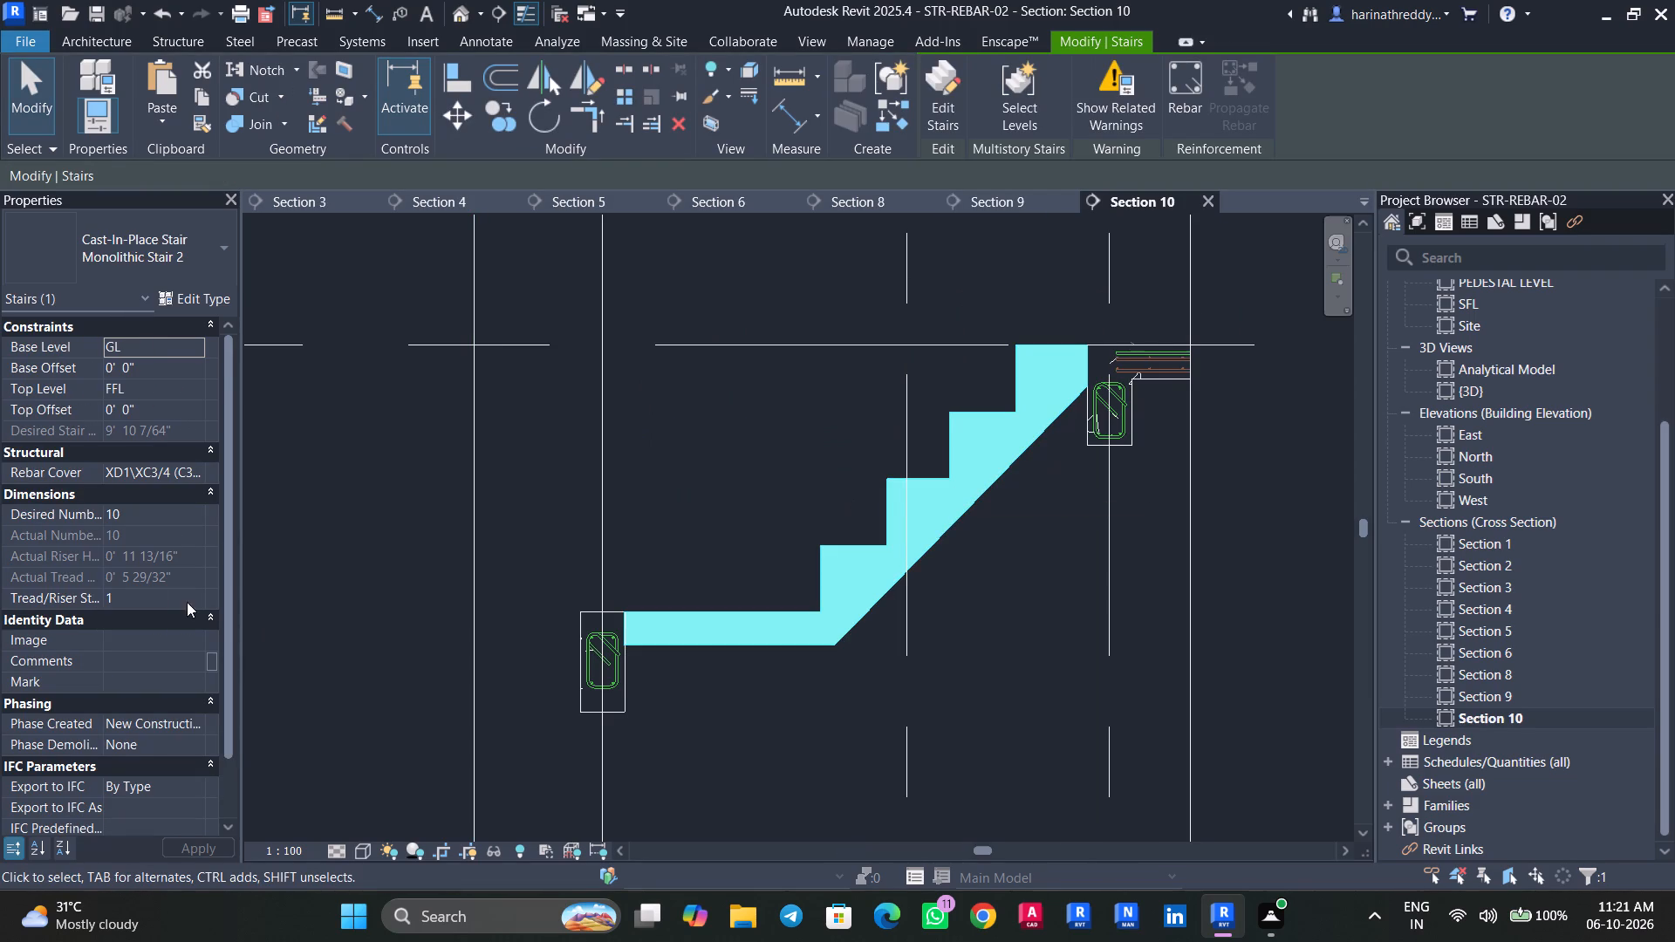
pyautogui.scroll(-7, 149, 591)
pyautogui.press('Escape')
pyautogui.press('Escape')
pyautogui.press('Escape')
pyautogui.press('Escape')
# Add a rebar cover setting named STAIR with a 20 mm cover.
pyautogui.click(905, 483)
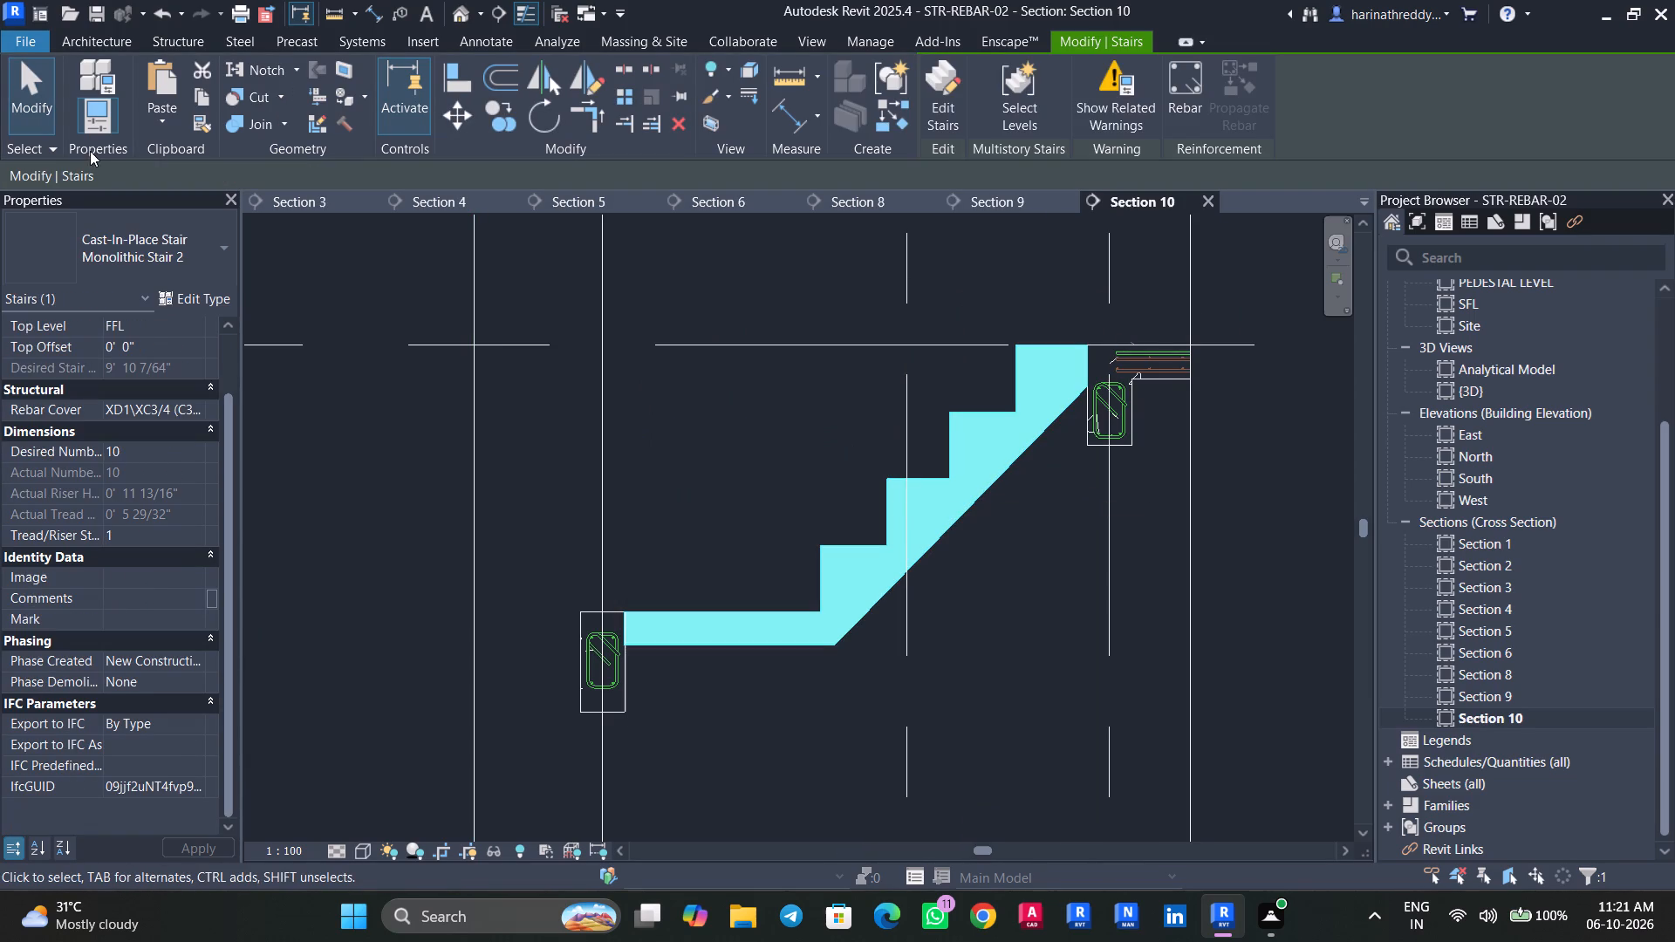
pyautogui.click(171, 44)
pyautogui.click(940, 111)
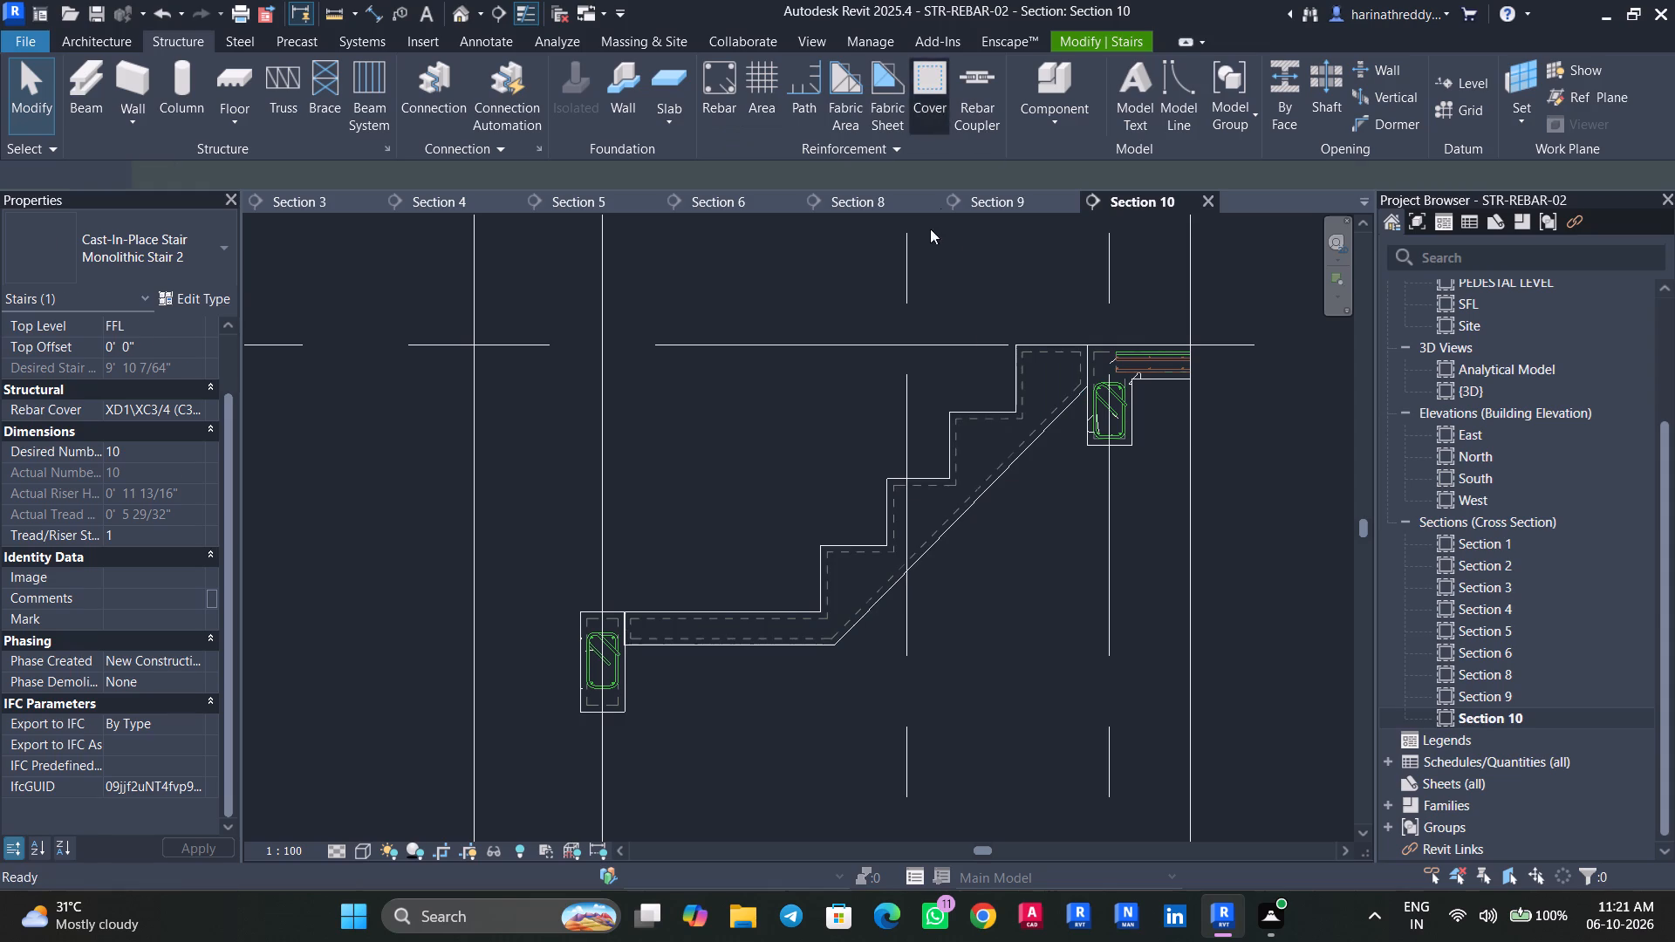
pyautogui.click(973, 403)
pyautogui.click(475, 168)
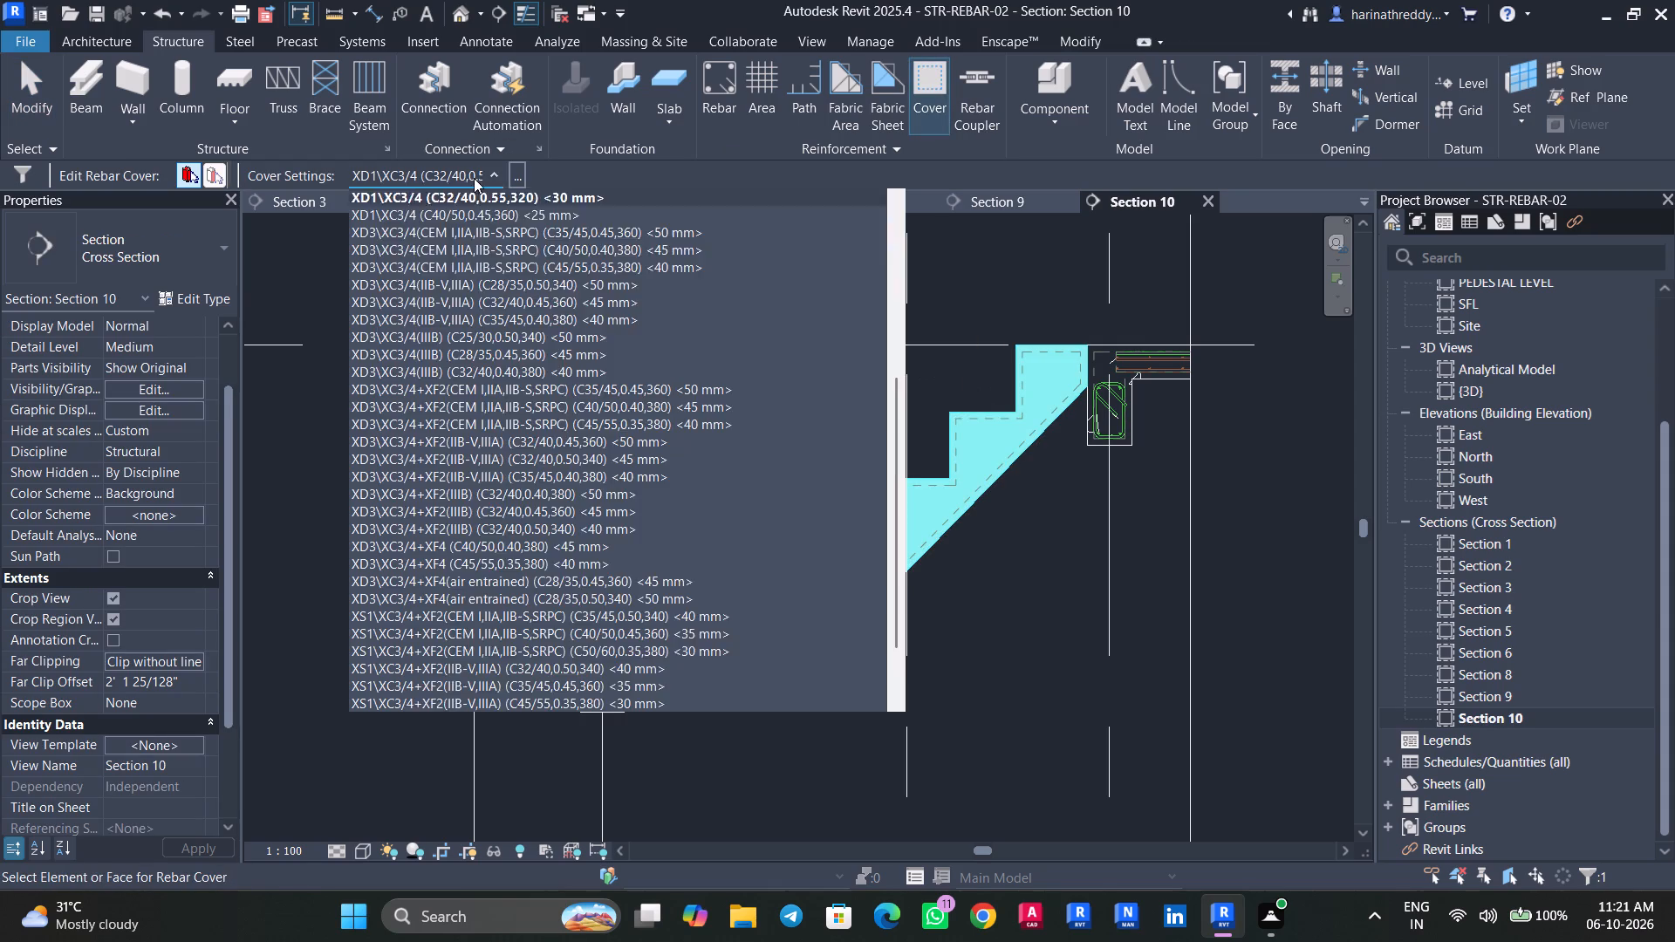
pyautogui.scroll(2, 459, 256)
pyautogui.scroll(-1, 459, 256)
pyautogui.scroll(12, 459, 256)
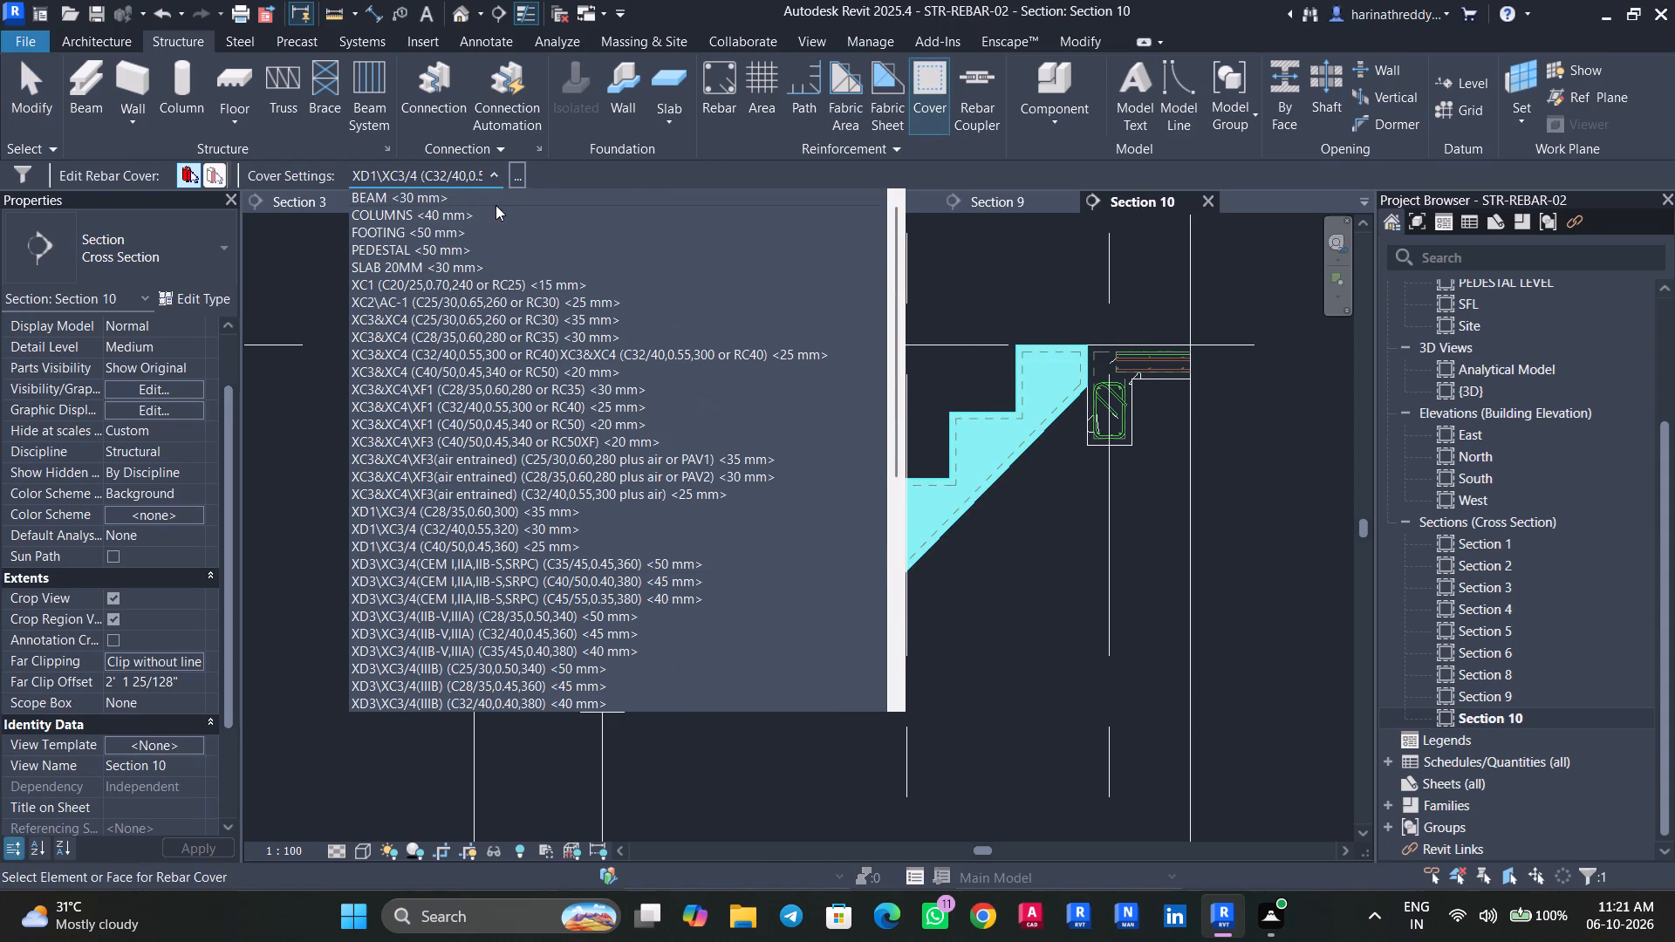
pyautogui.click(516, 174)
pyautogui.click(518, 168)
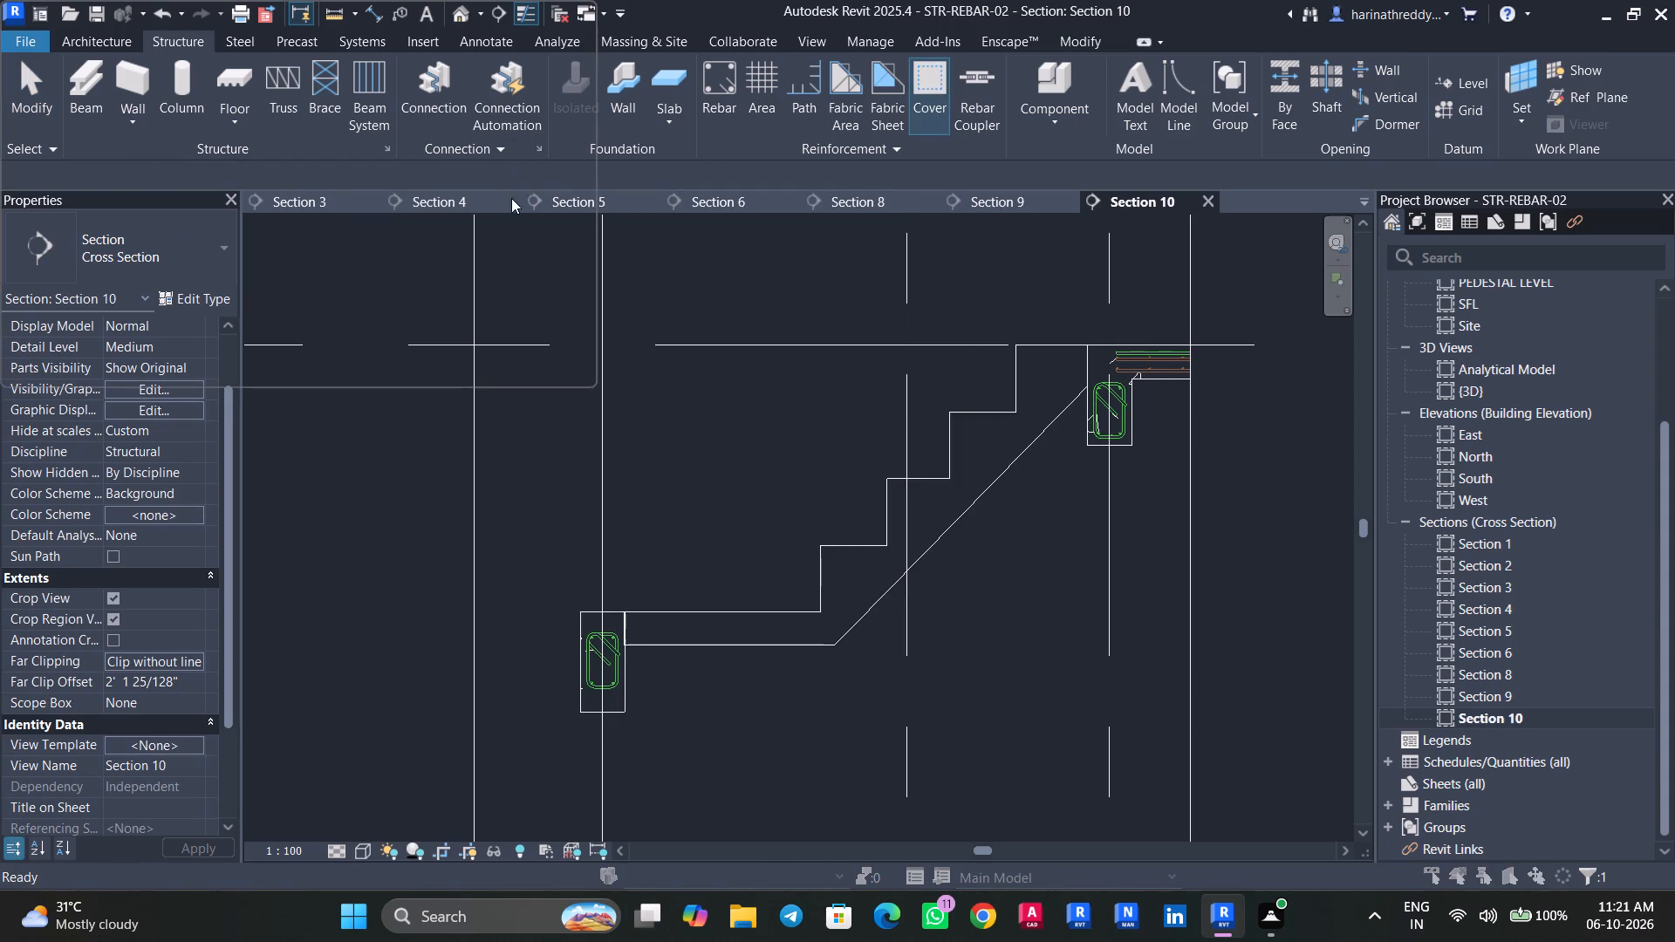
pyautogui.click(1045, 391)
pyautogui.click(643, 522)
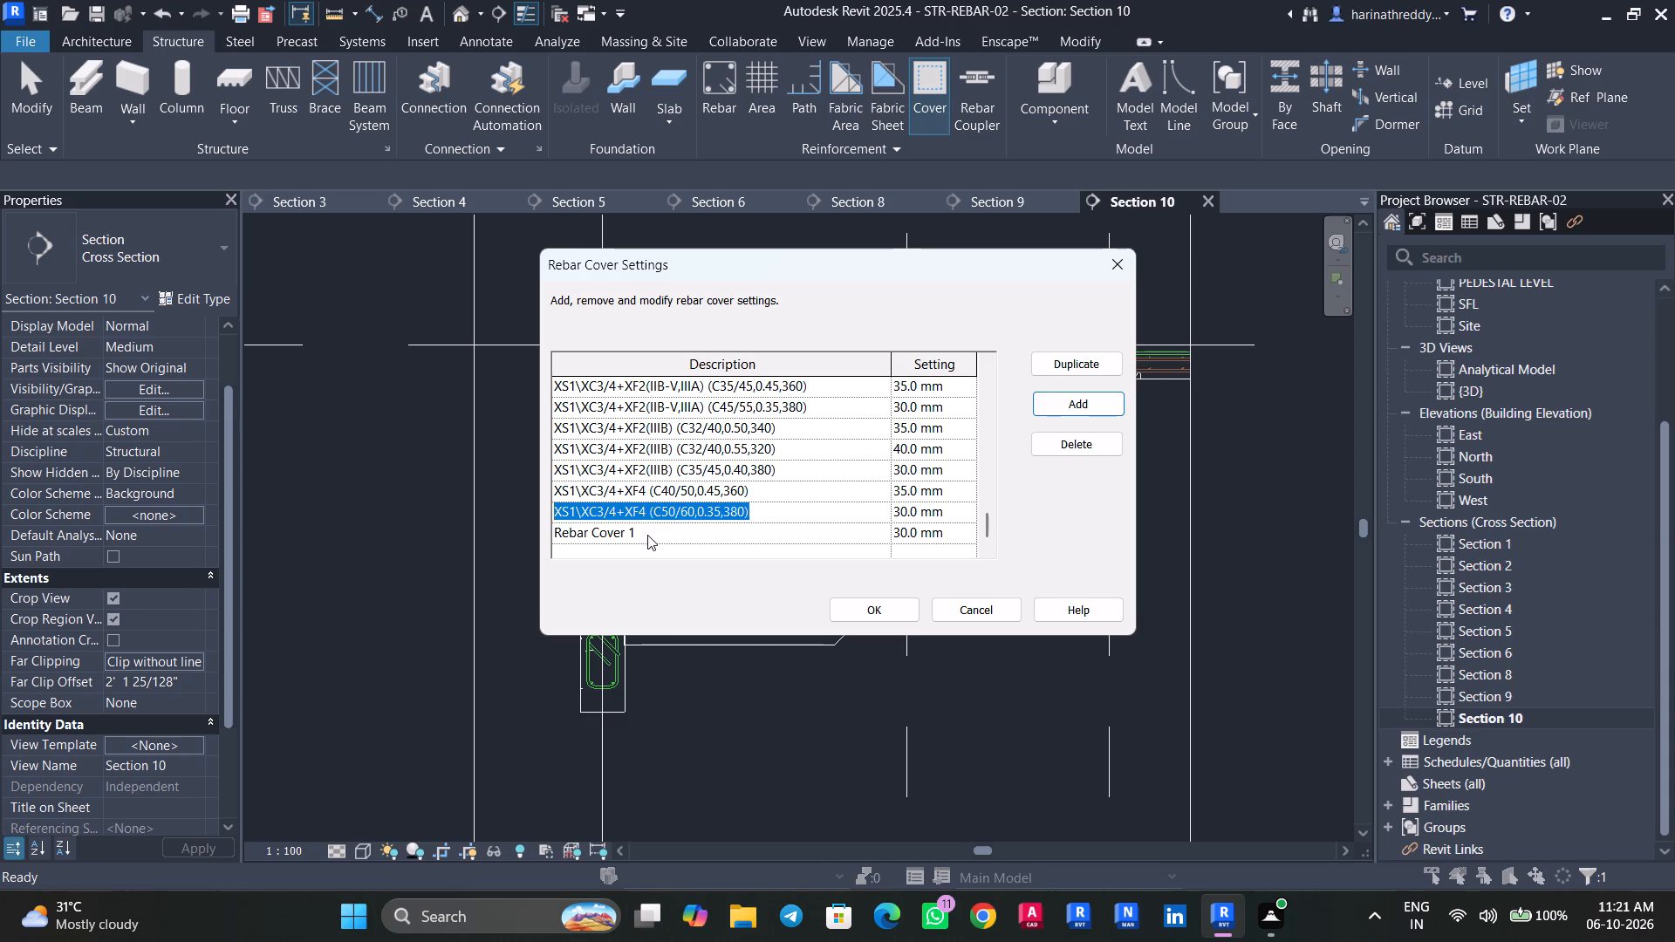
pyautogui.tripleClick(647, 535)
pyautogui.moveTo(648, 536); pyautogui.dragTo(489, 542)
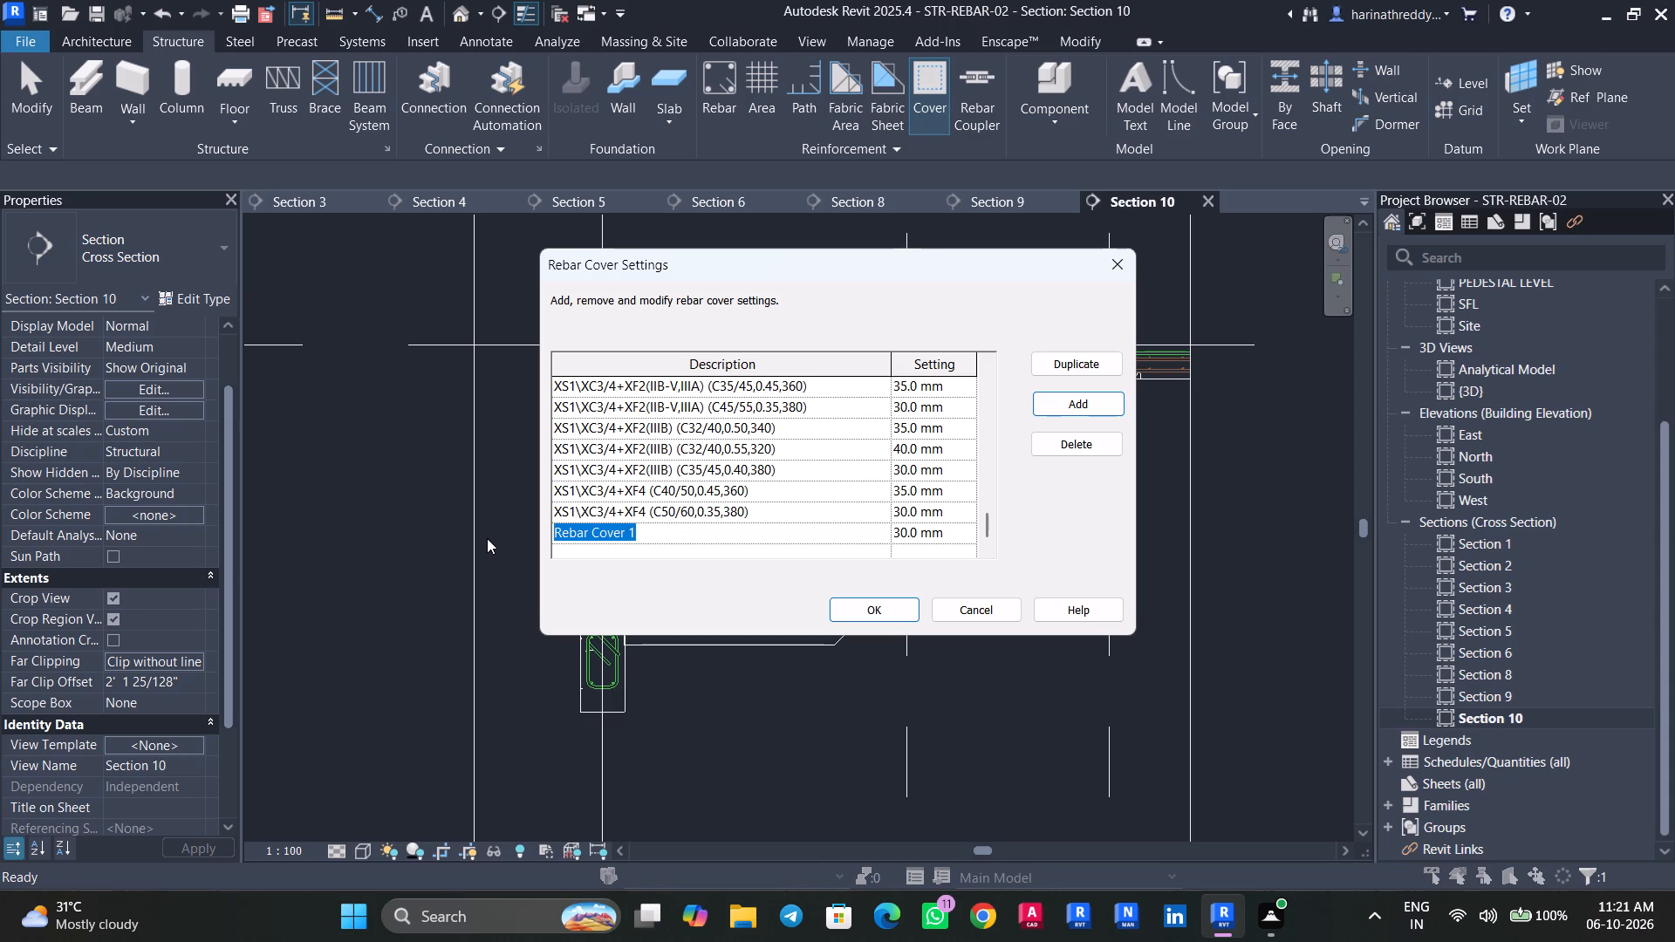
pyautogui.write('STAIR')
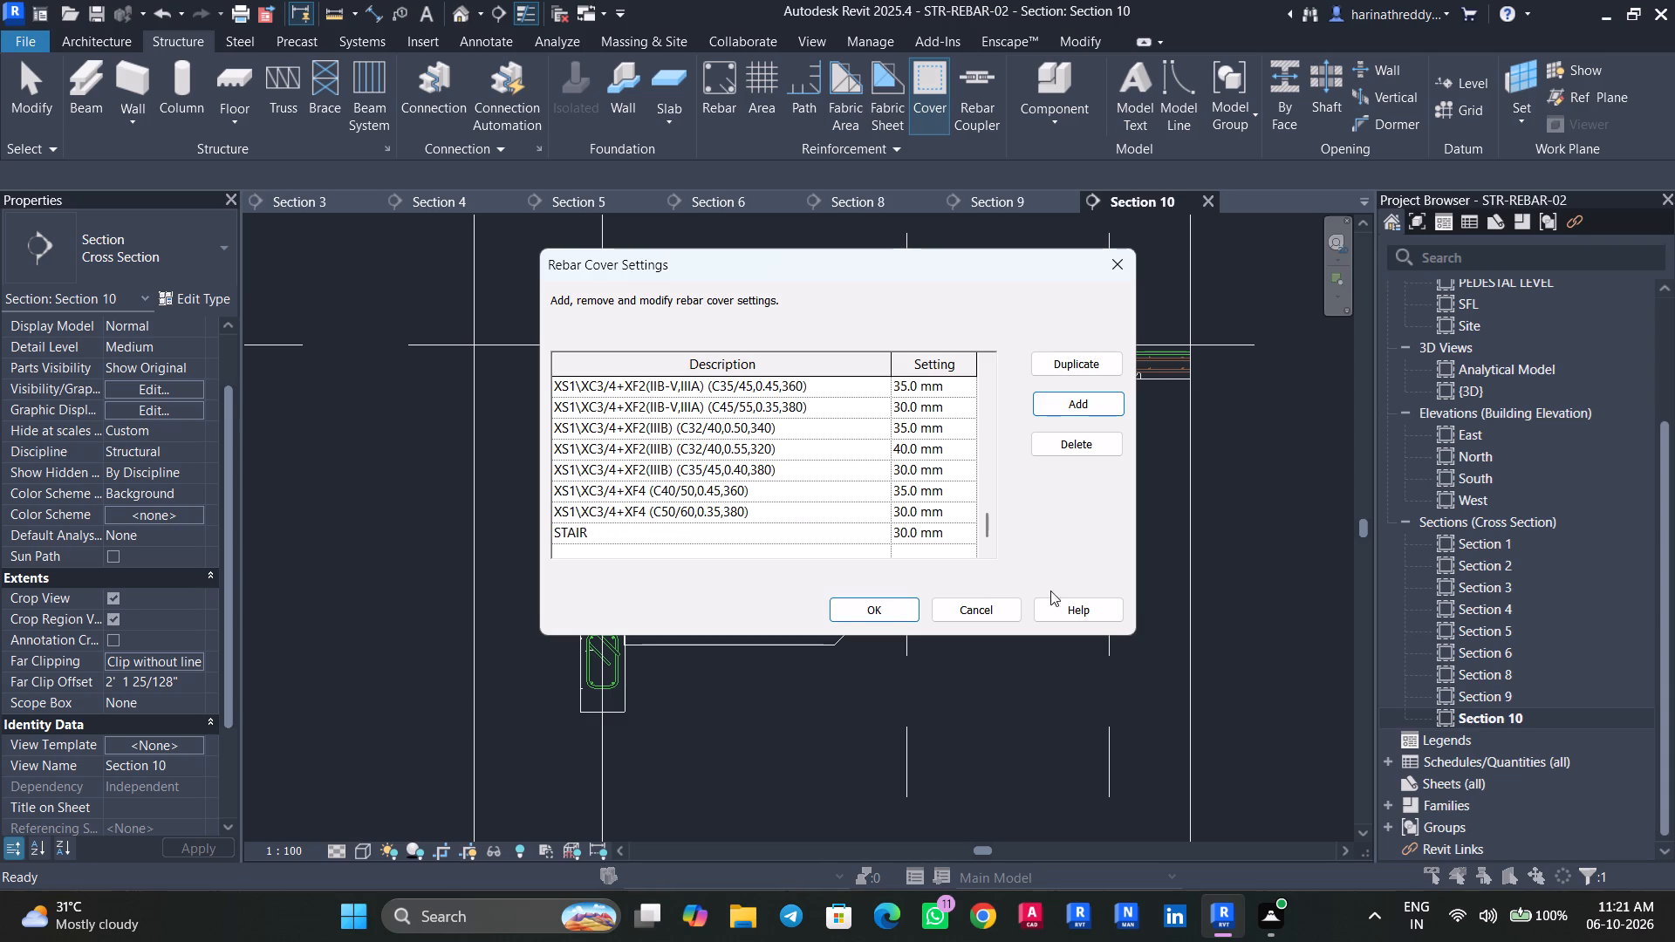
pyautogui.click(906, 534)
pyautogui.press('BackSpace')
pyautogui.press('2')
pyautogui.click(880, 613)
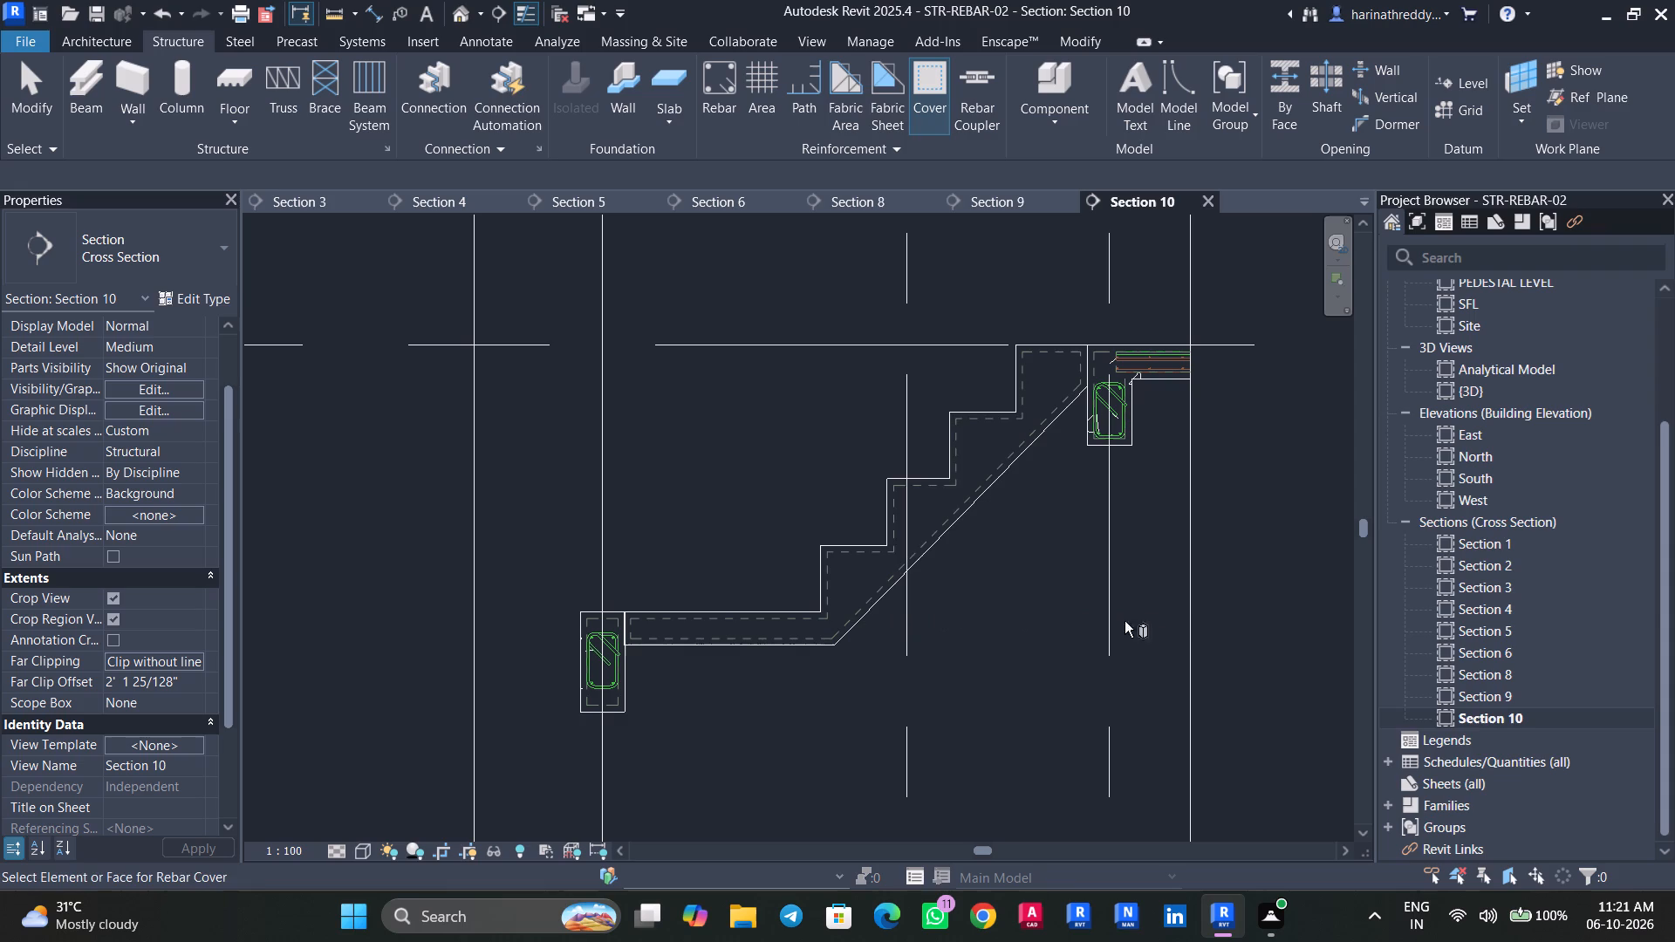
# Apply the STAIR <20 mm> rebar cover to the whole stair.
pyautogui.click(906, 536)
pyautogui.click(499, 173)
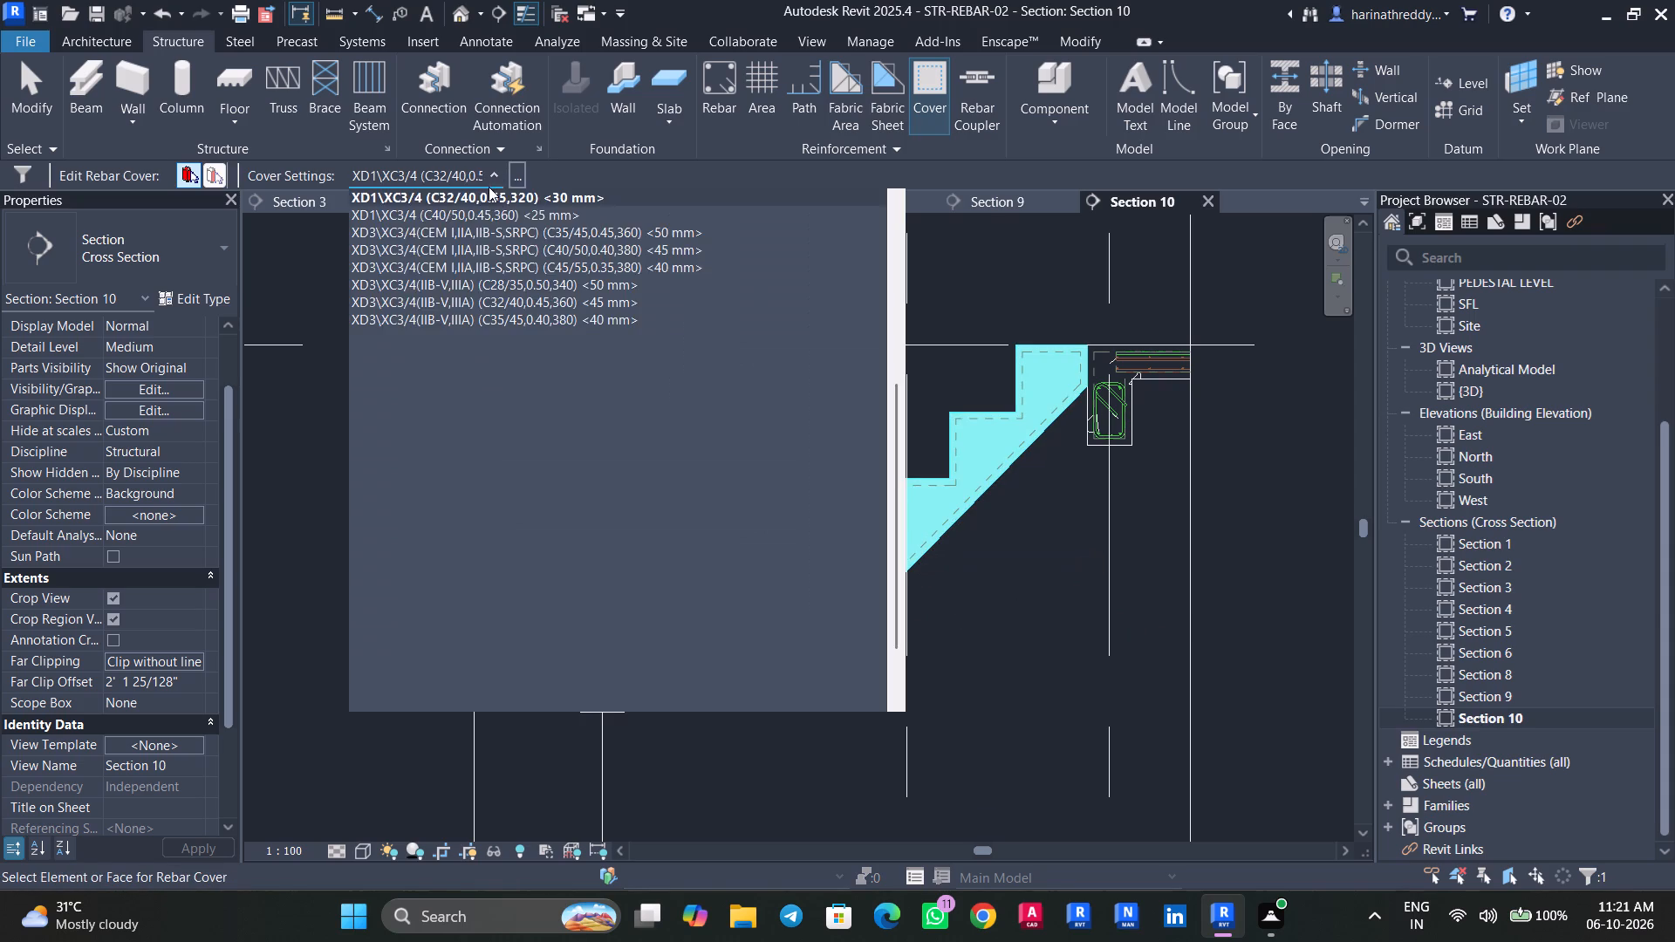
pyautogui.scroll(5, 488, 198)
pyautogui.scroll(-1, 448, 241)
pyautogui.scroll(9, 448, 241)
pyautogui.click(411, 285)
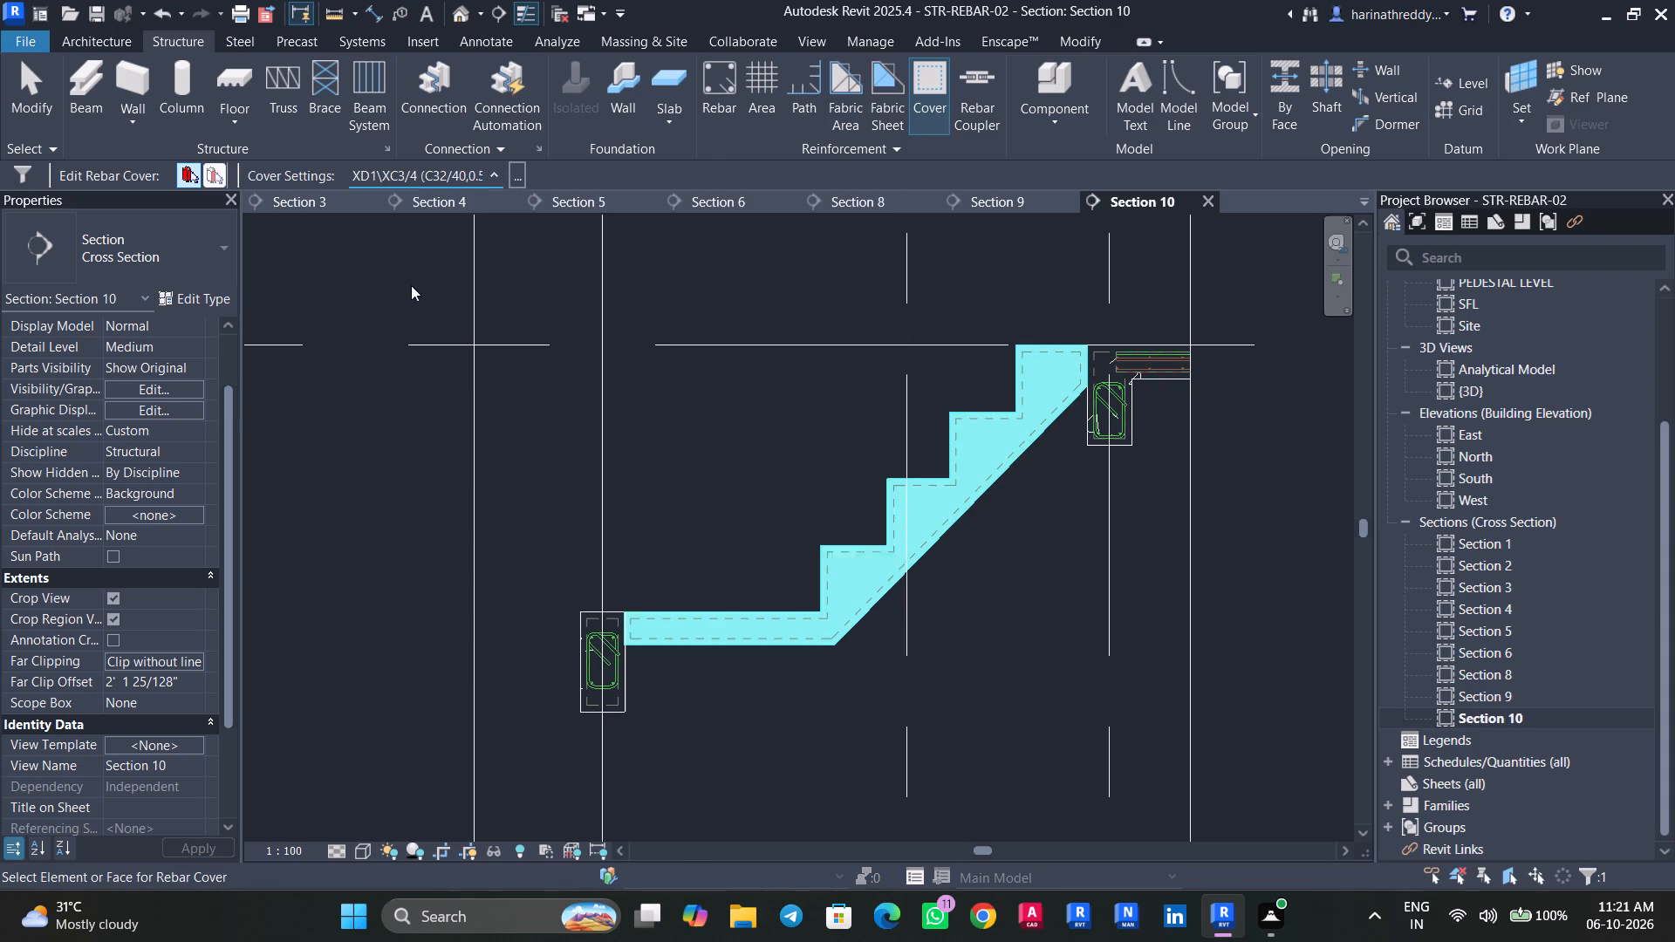
pyautogui.press('Escape')
pyautogui.press('Escape')
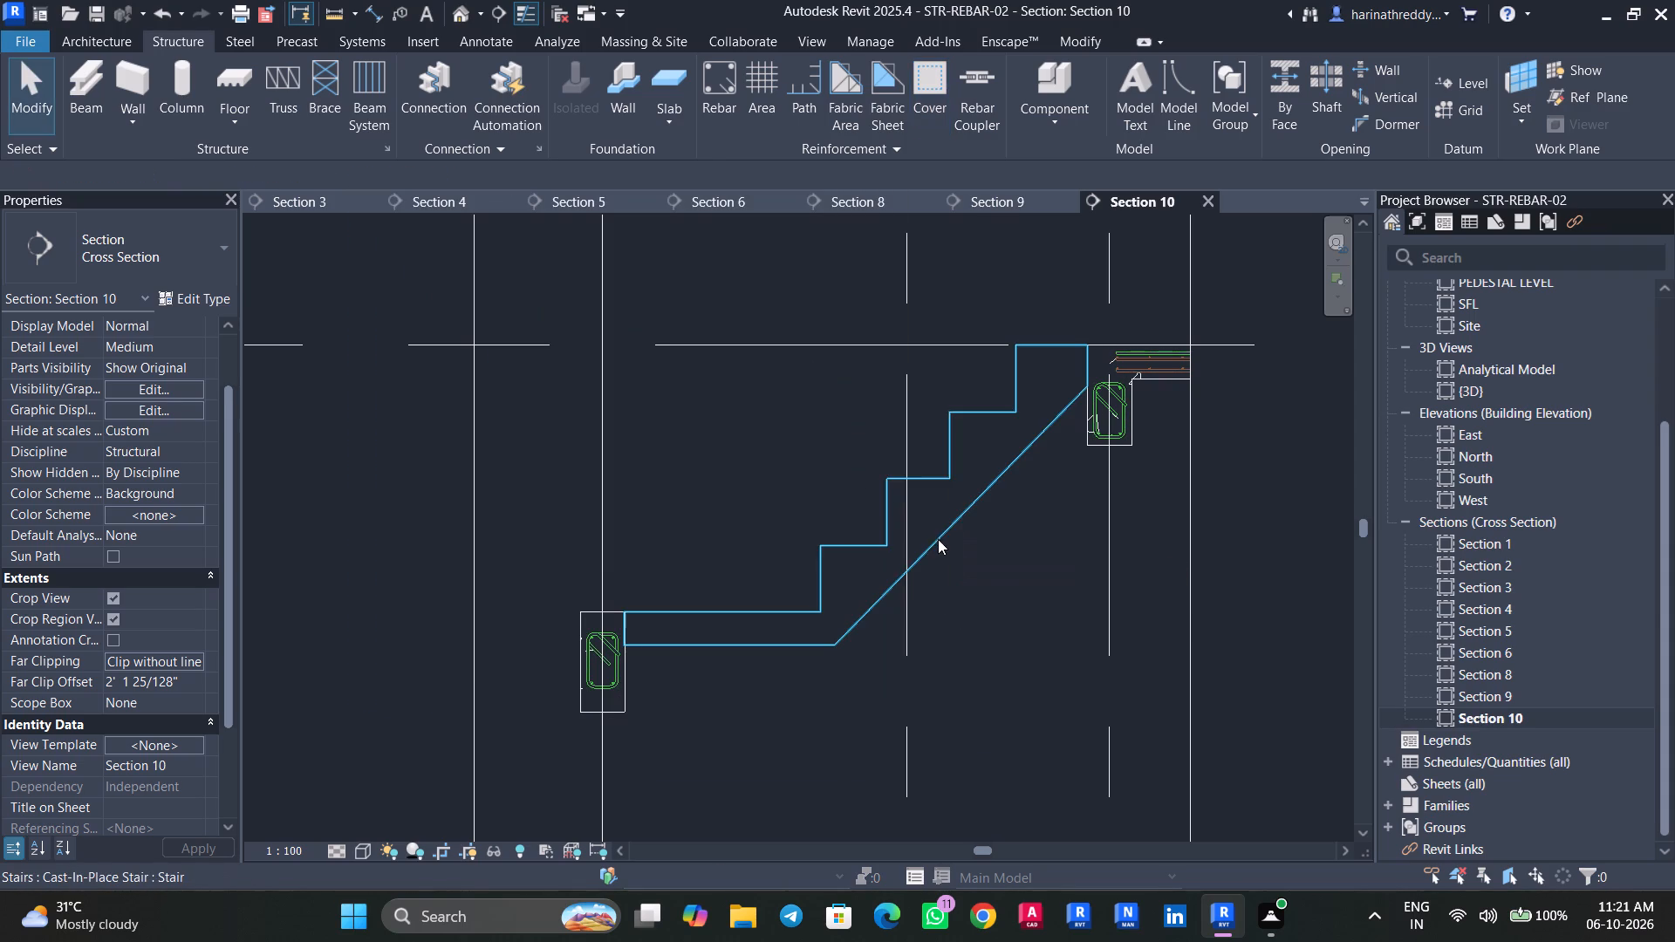
# Start a rebar in the stair with shape 00, switch to sketched placement, and set the stair as the sketch's host.
pyautogui.click(939, 539)
pyautogui.click(1201, 101)
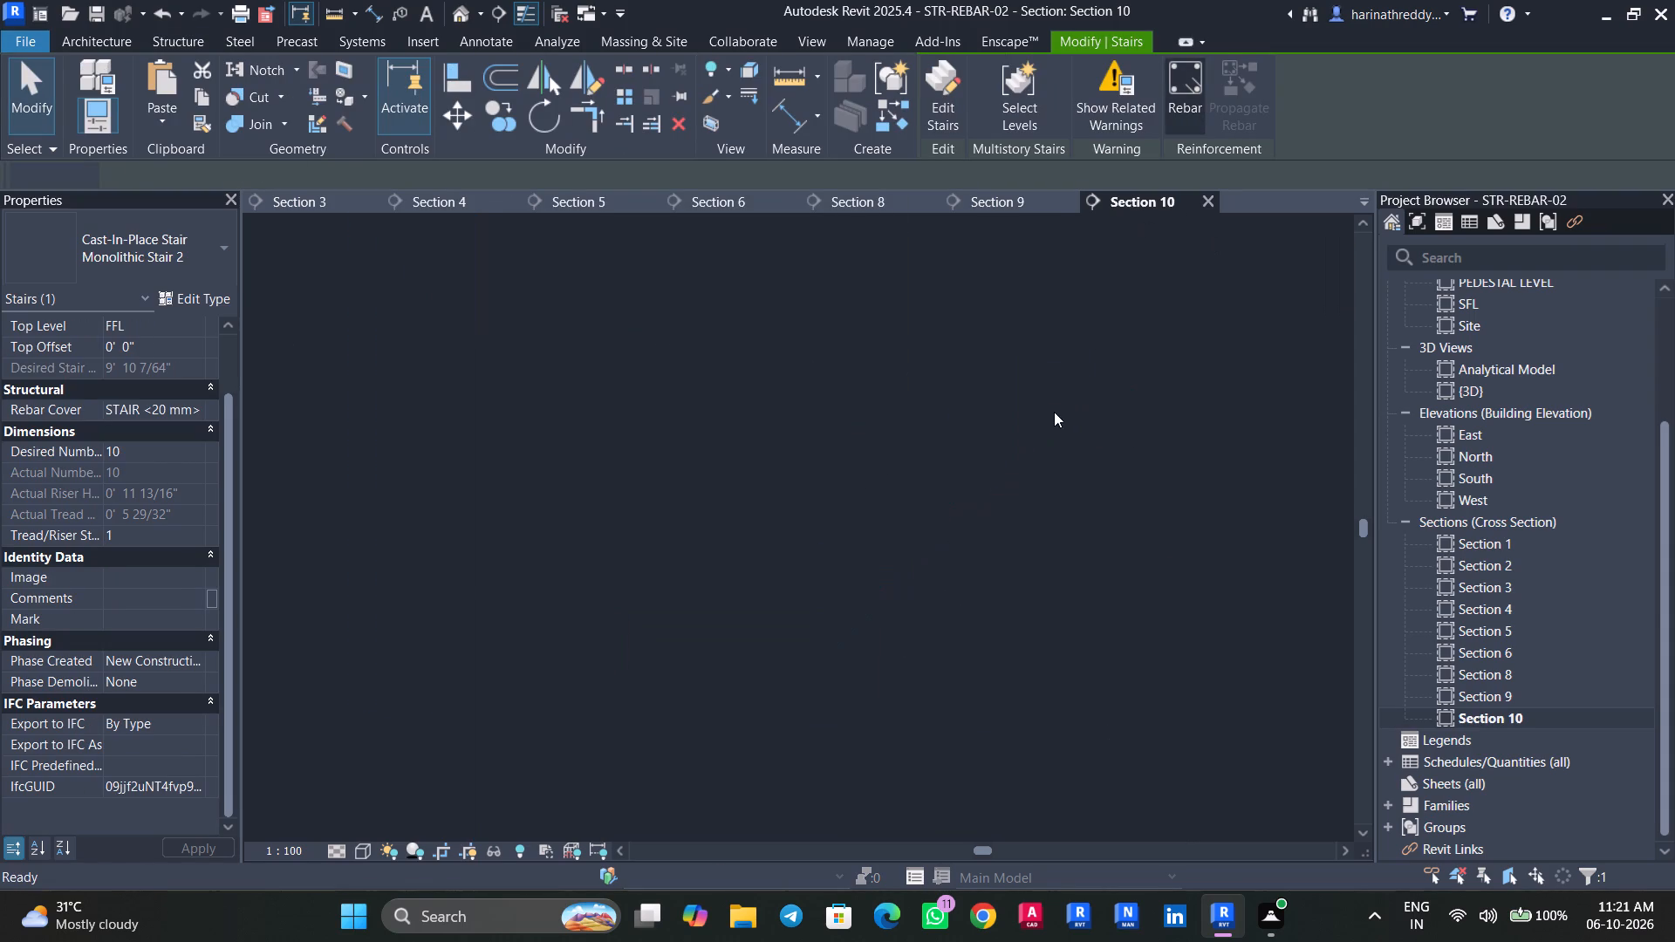
pyautogui.scroll(3, 1226, 494)
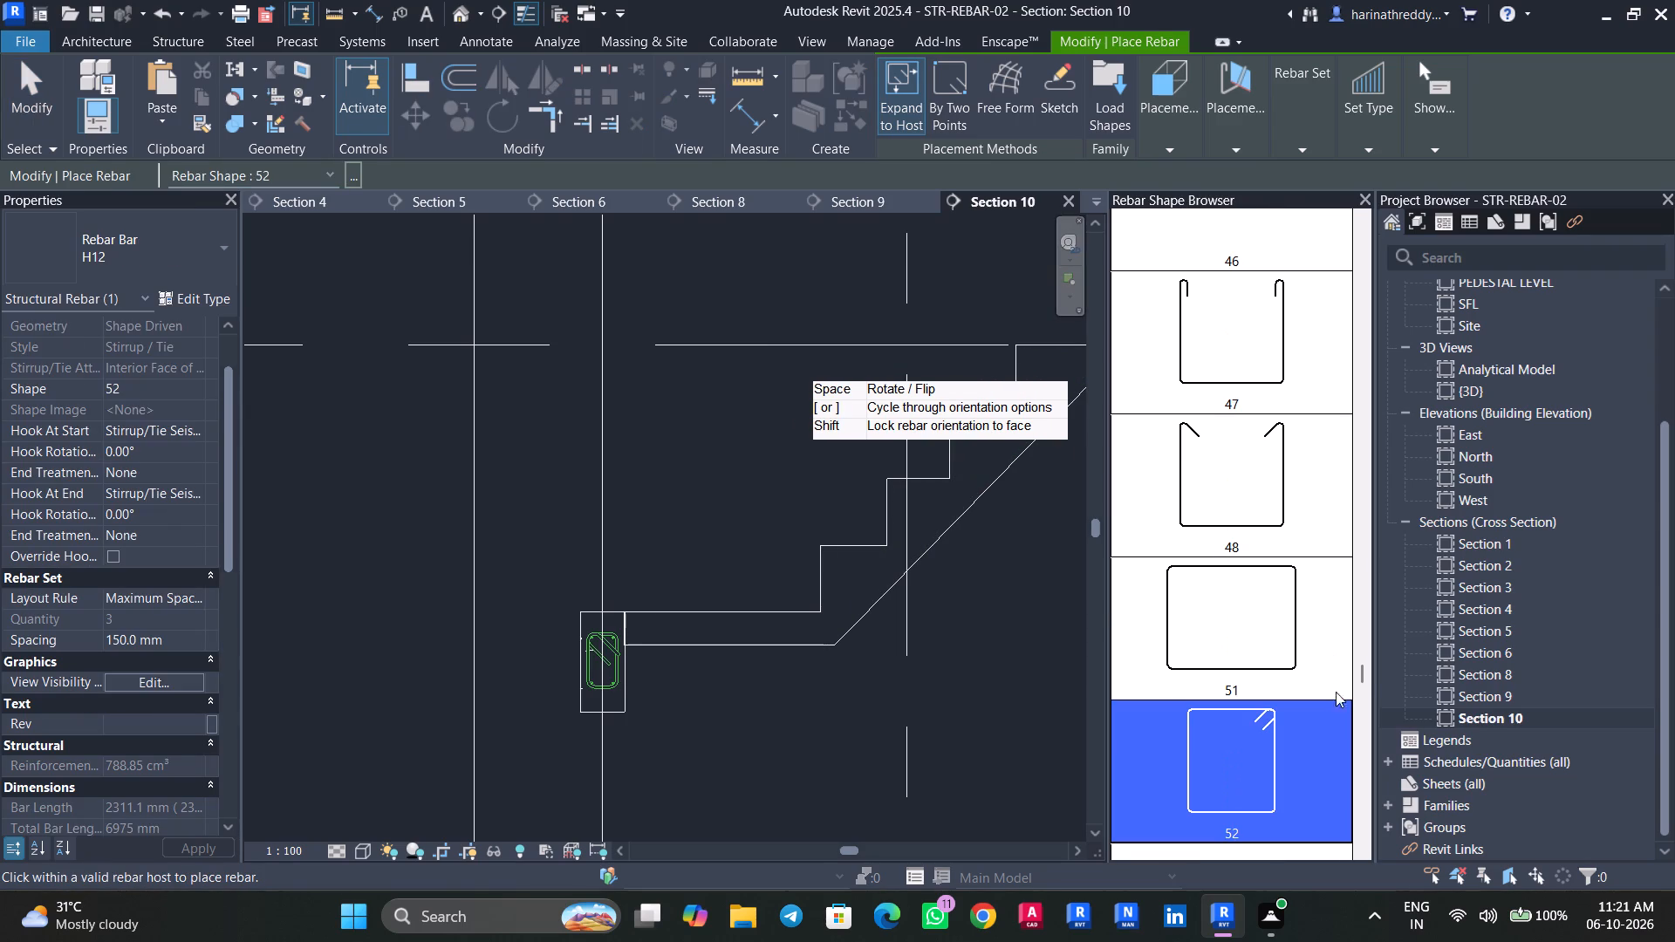
pyautogui.moveTo(1366, 672); pyautogui.dragTo(1360, 194)
pyautogui.click(1259, 276)
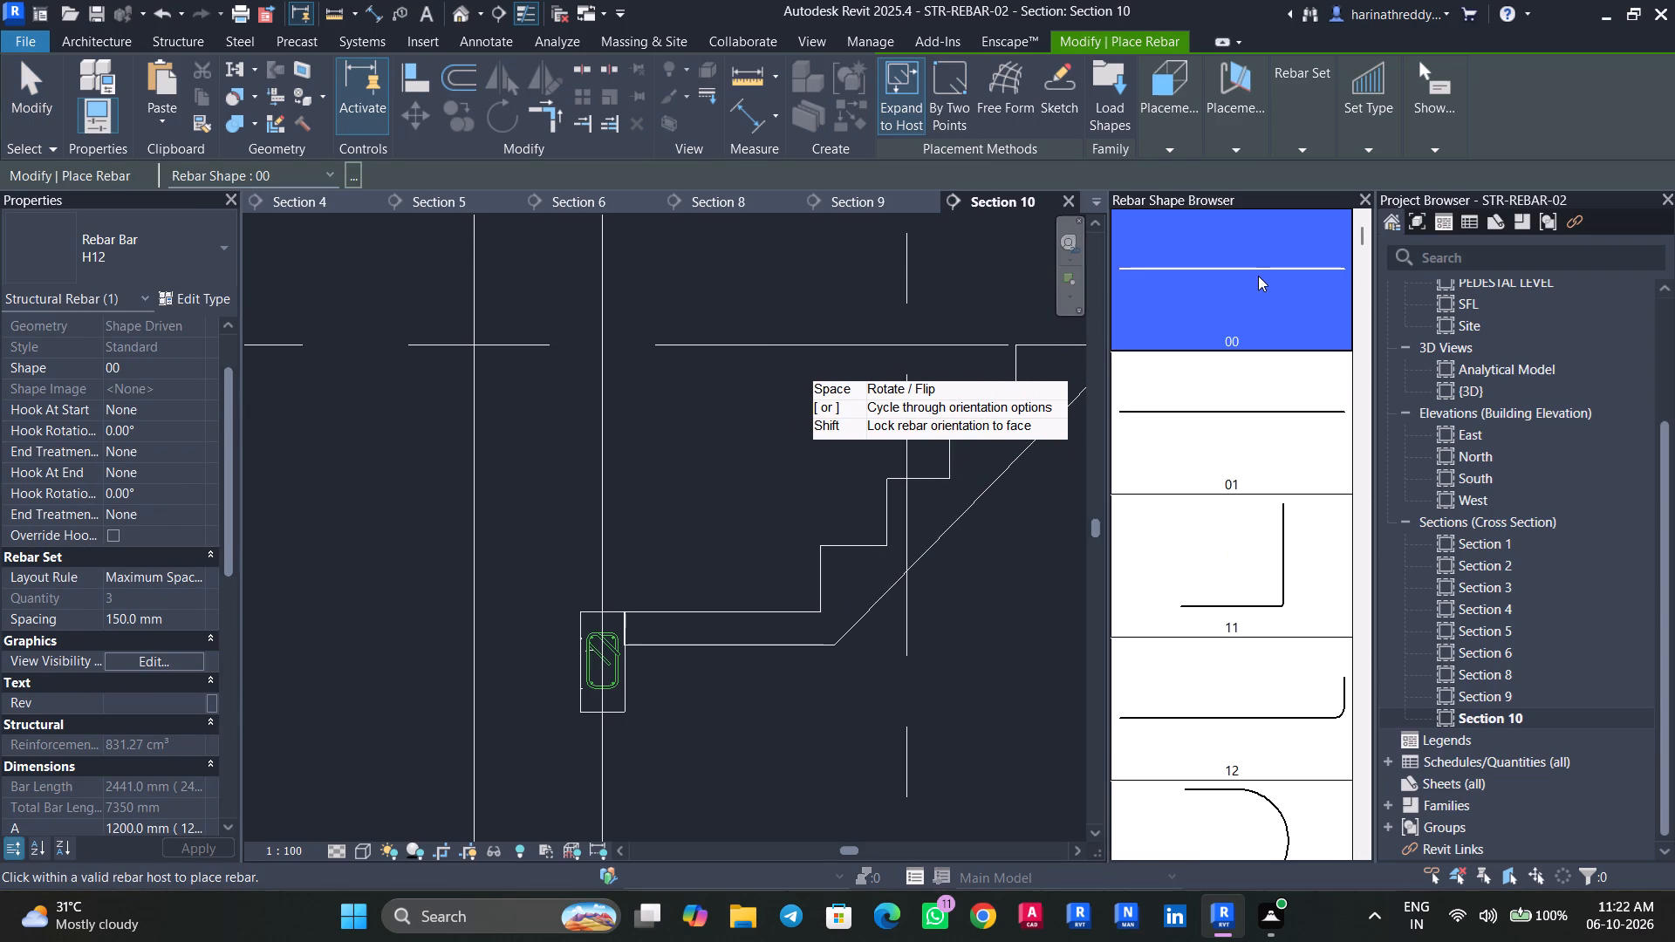
pyautogui.click(1071, 97)
pyautogui.moveTo(995, 569); pyautogui.dragTo(899, 563, button='middle')
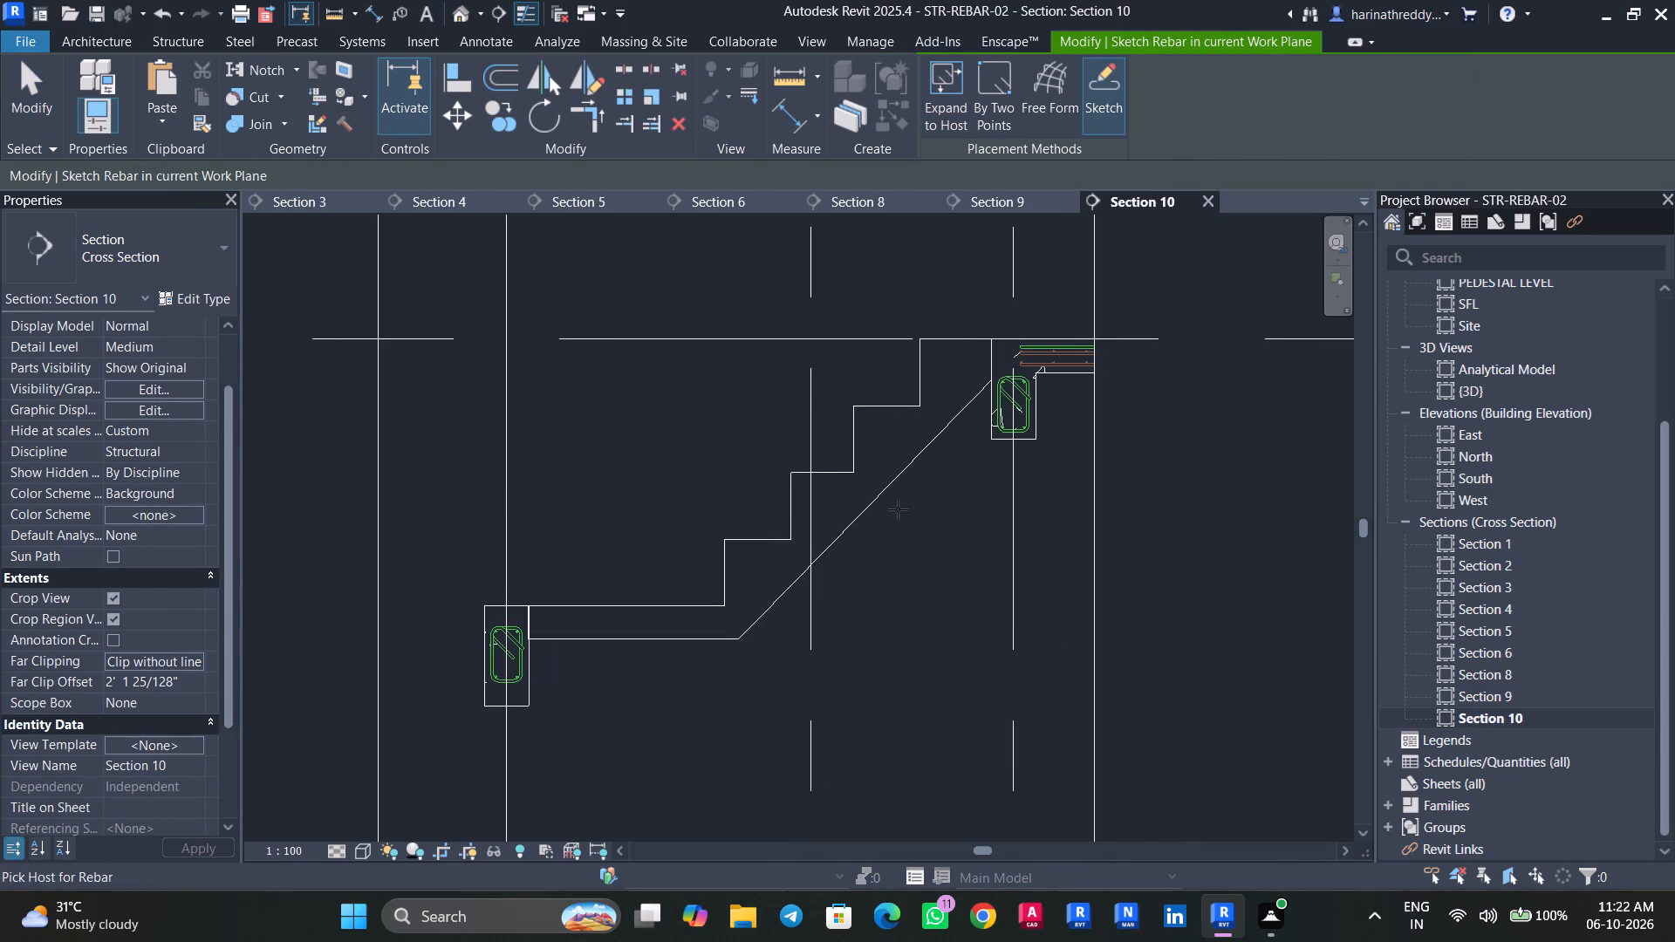
pyautogui.click(894, 476)
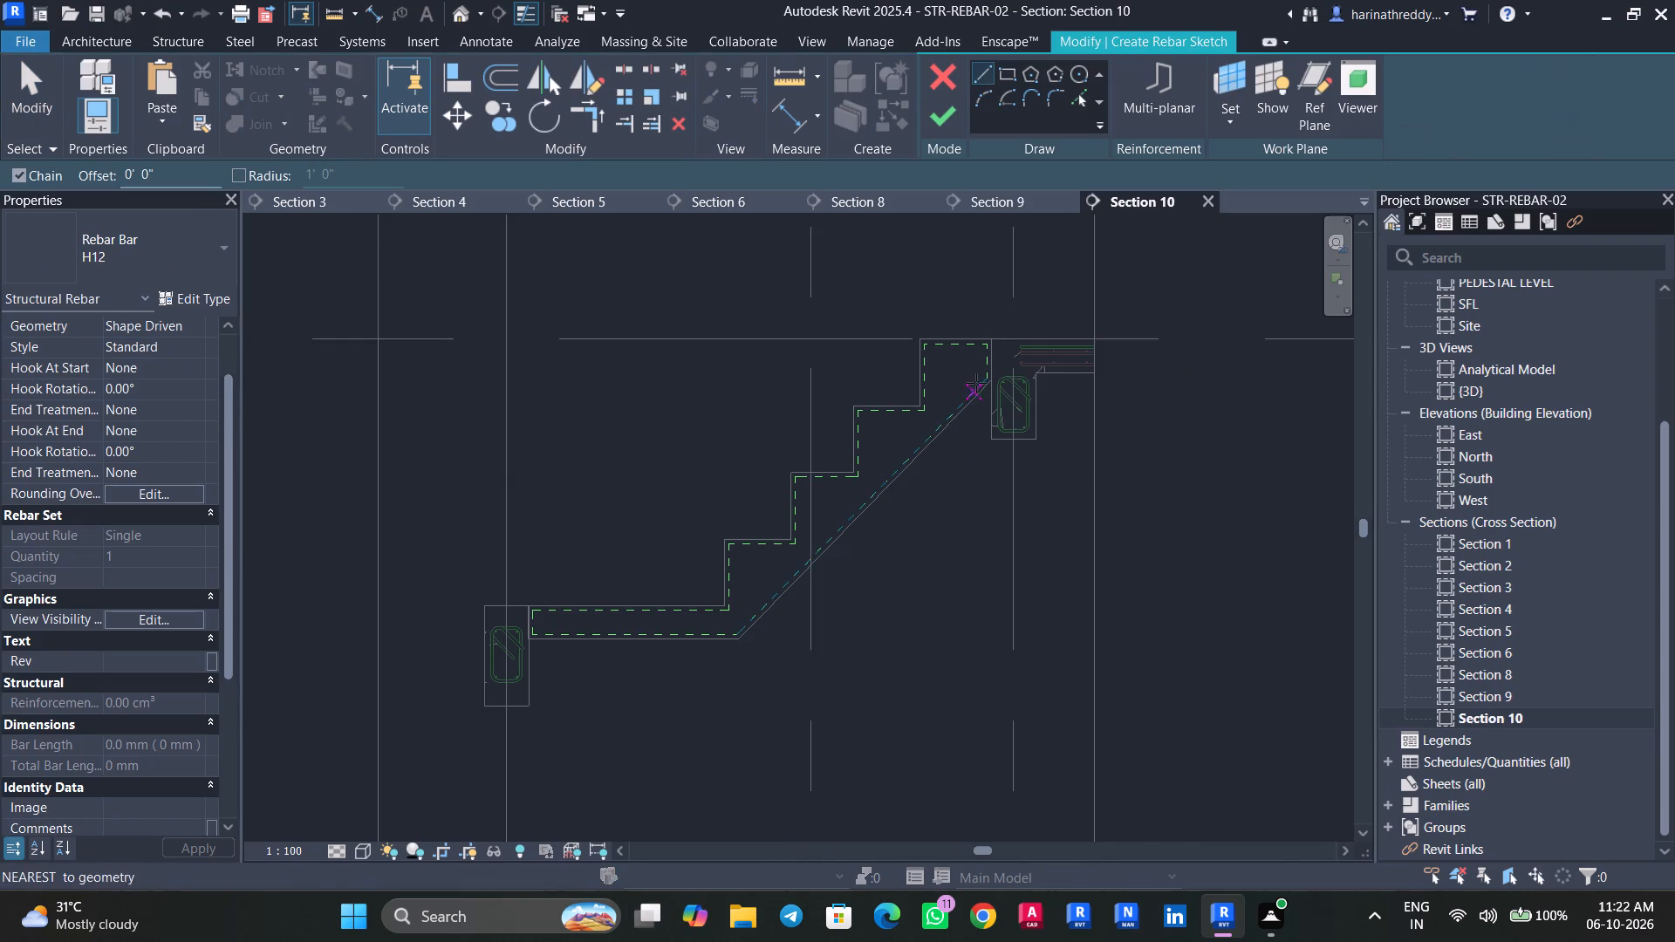
pyautogui.scroll(2, 1021, 365)
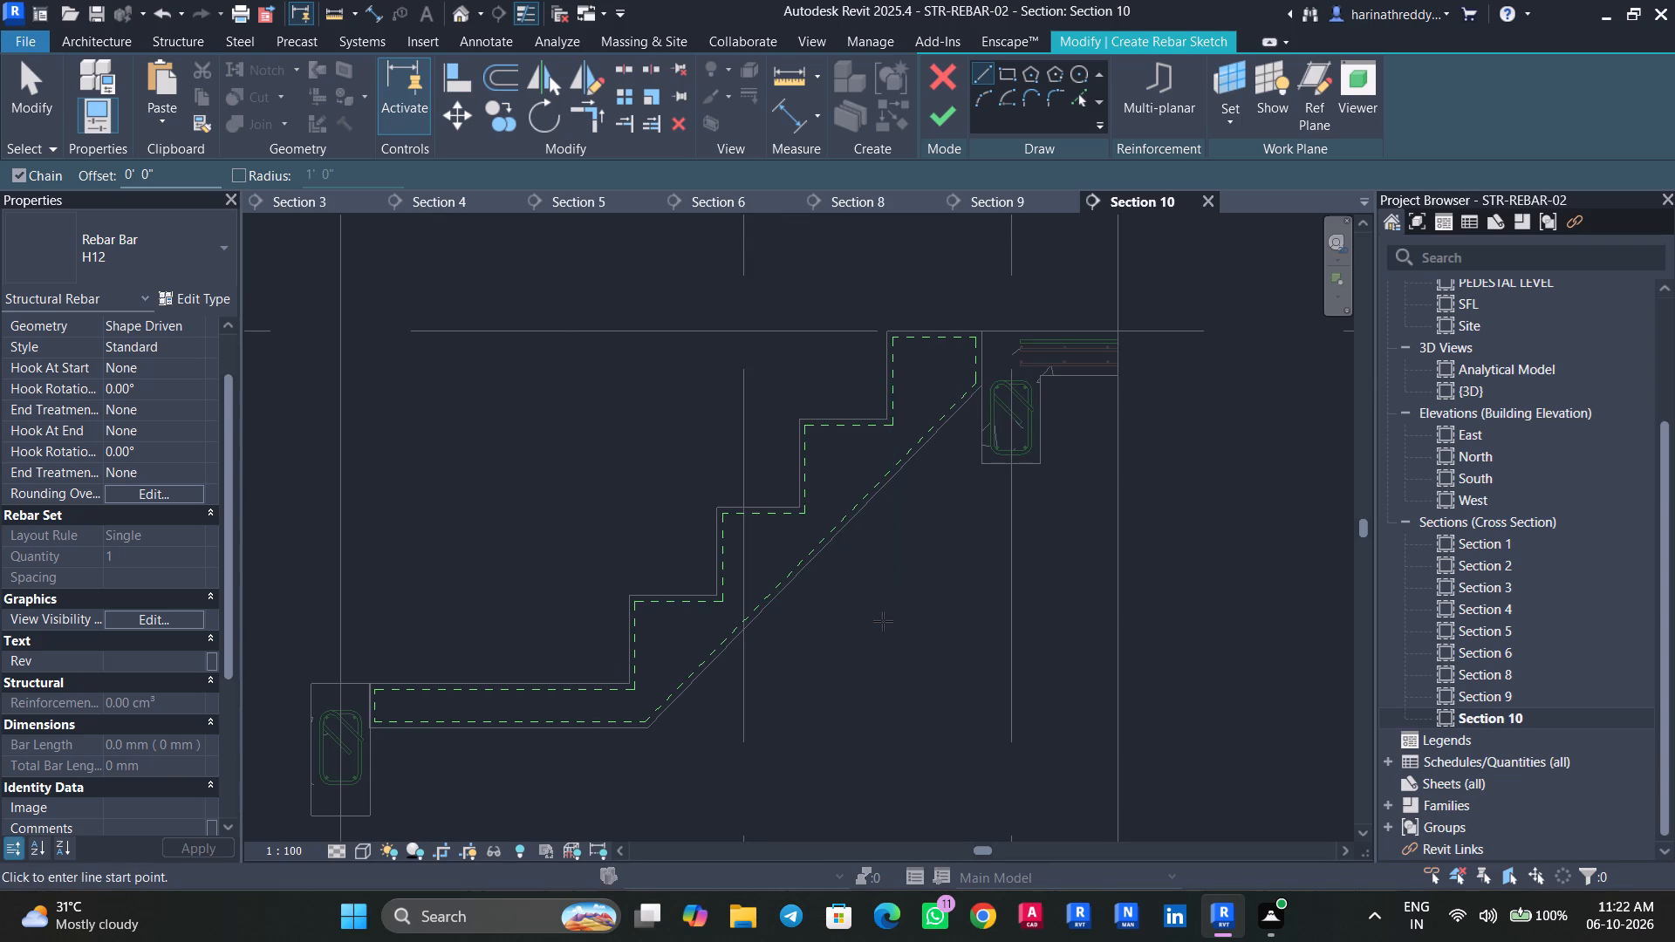
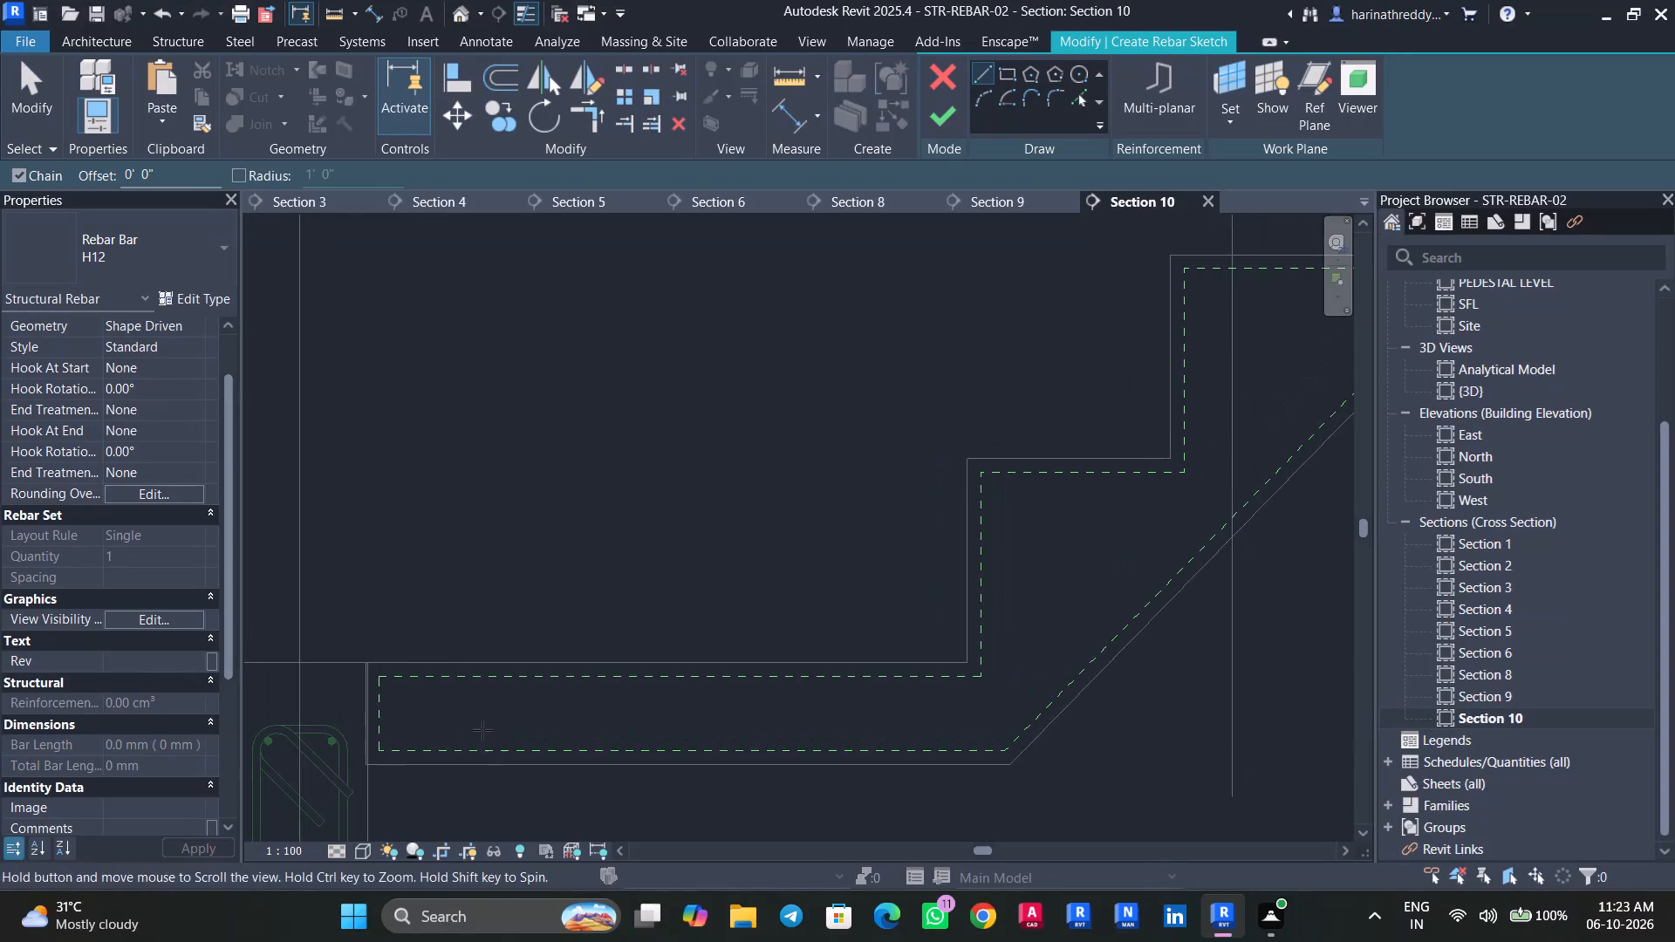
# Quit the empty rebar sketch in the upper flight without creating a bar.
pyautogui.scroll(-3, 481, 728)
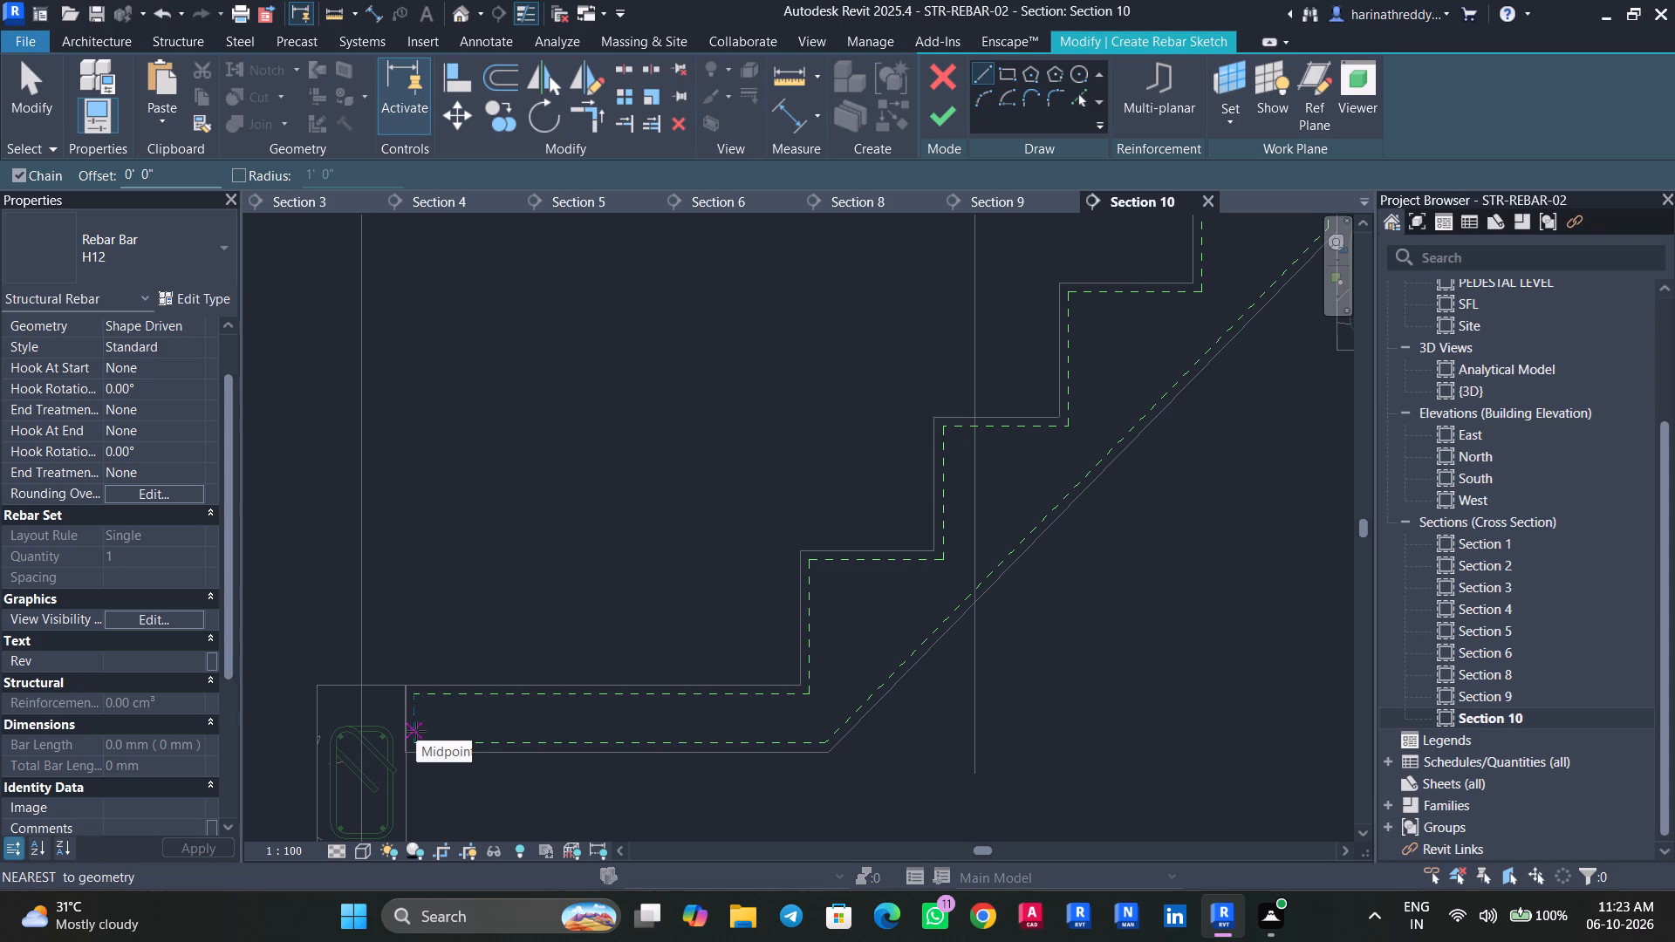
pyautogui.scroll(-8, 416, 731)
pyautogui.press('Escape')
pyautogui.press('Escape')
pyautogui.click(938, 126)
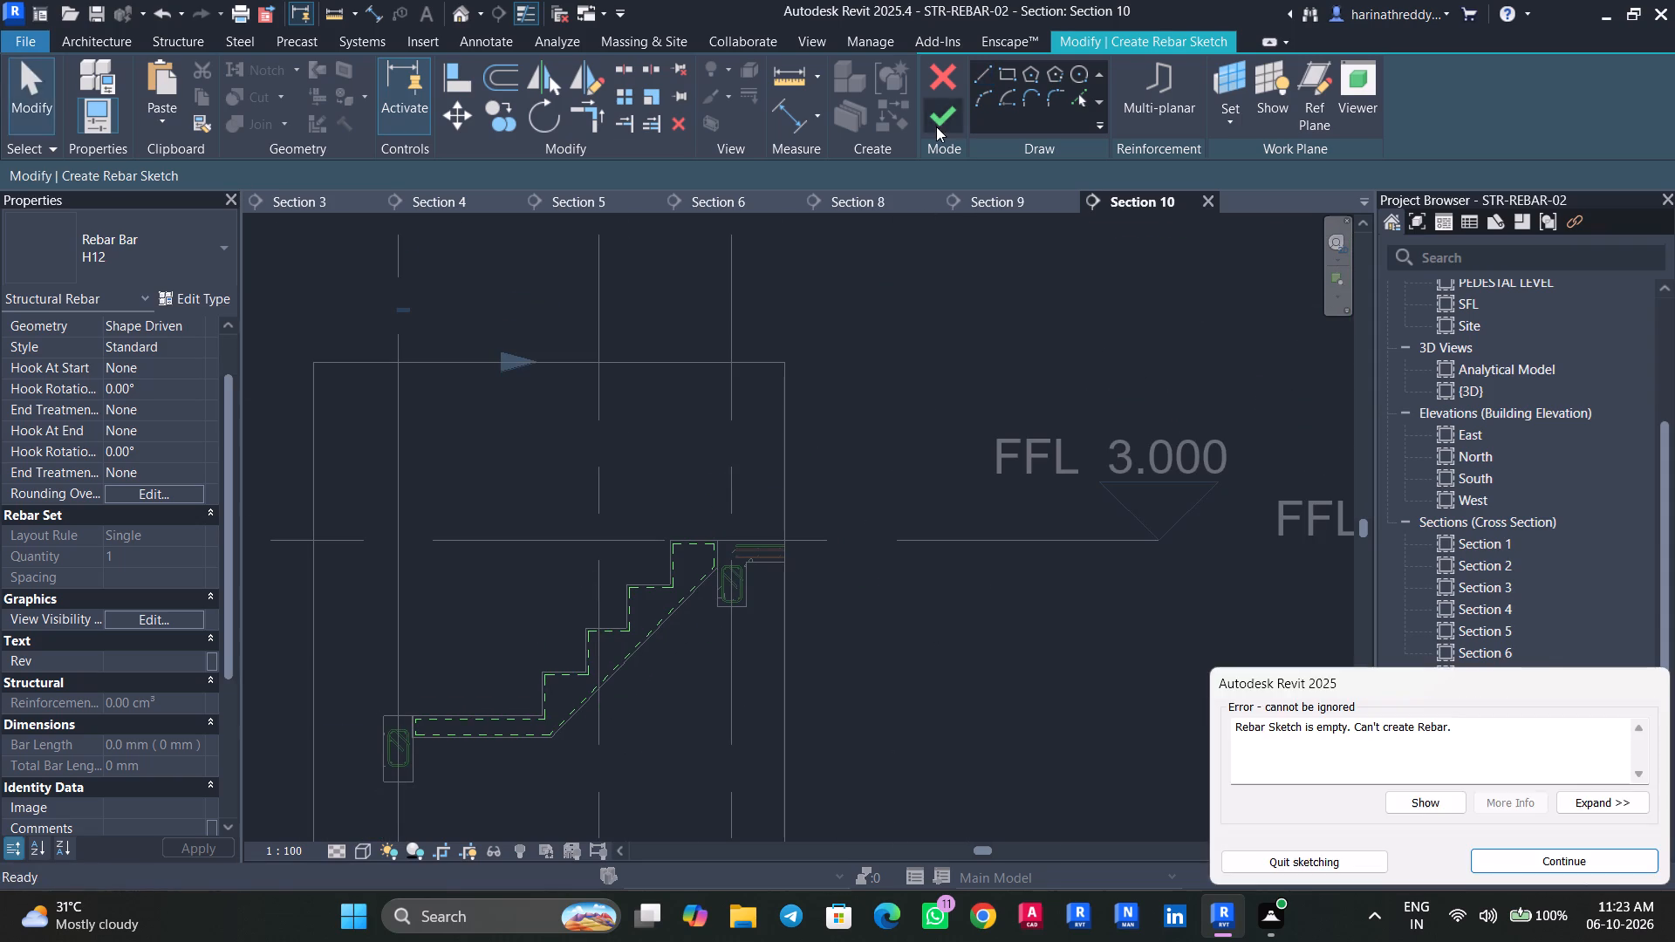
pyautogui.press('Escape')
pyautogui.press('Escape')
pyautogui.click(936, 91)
# In the GL plan, move the Section 10 line across to the stair's lower flight and open its section view.
pyautogui.scroll(-4, 880, 591)
pyautogui.scroll(3, 1471, 349)
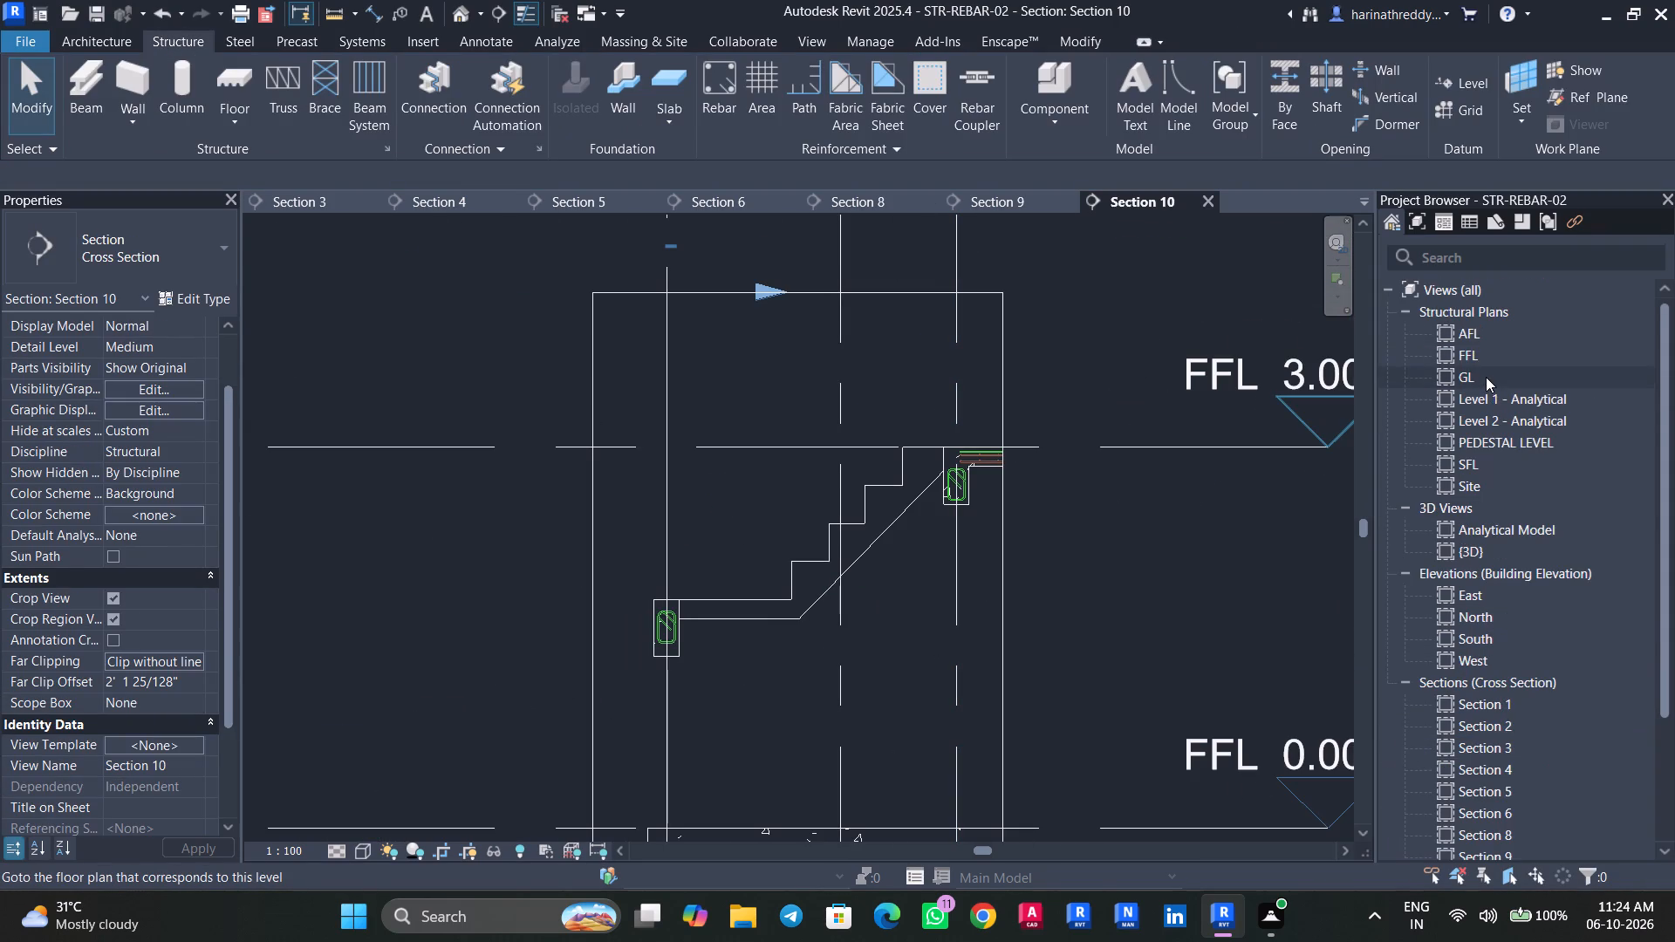
pyautogui.doubleClick(1486, 377)
pyautogui.scroll(-4, 610, 615)
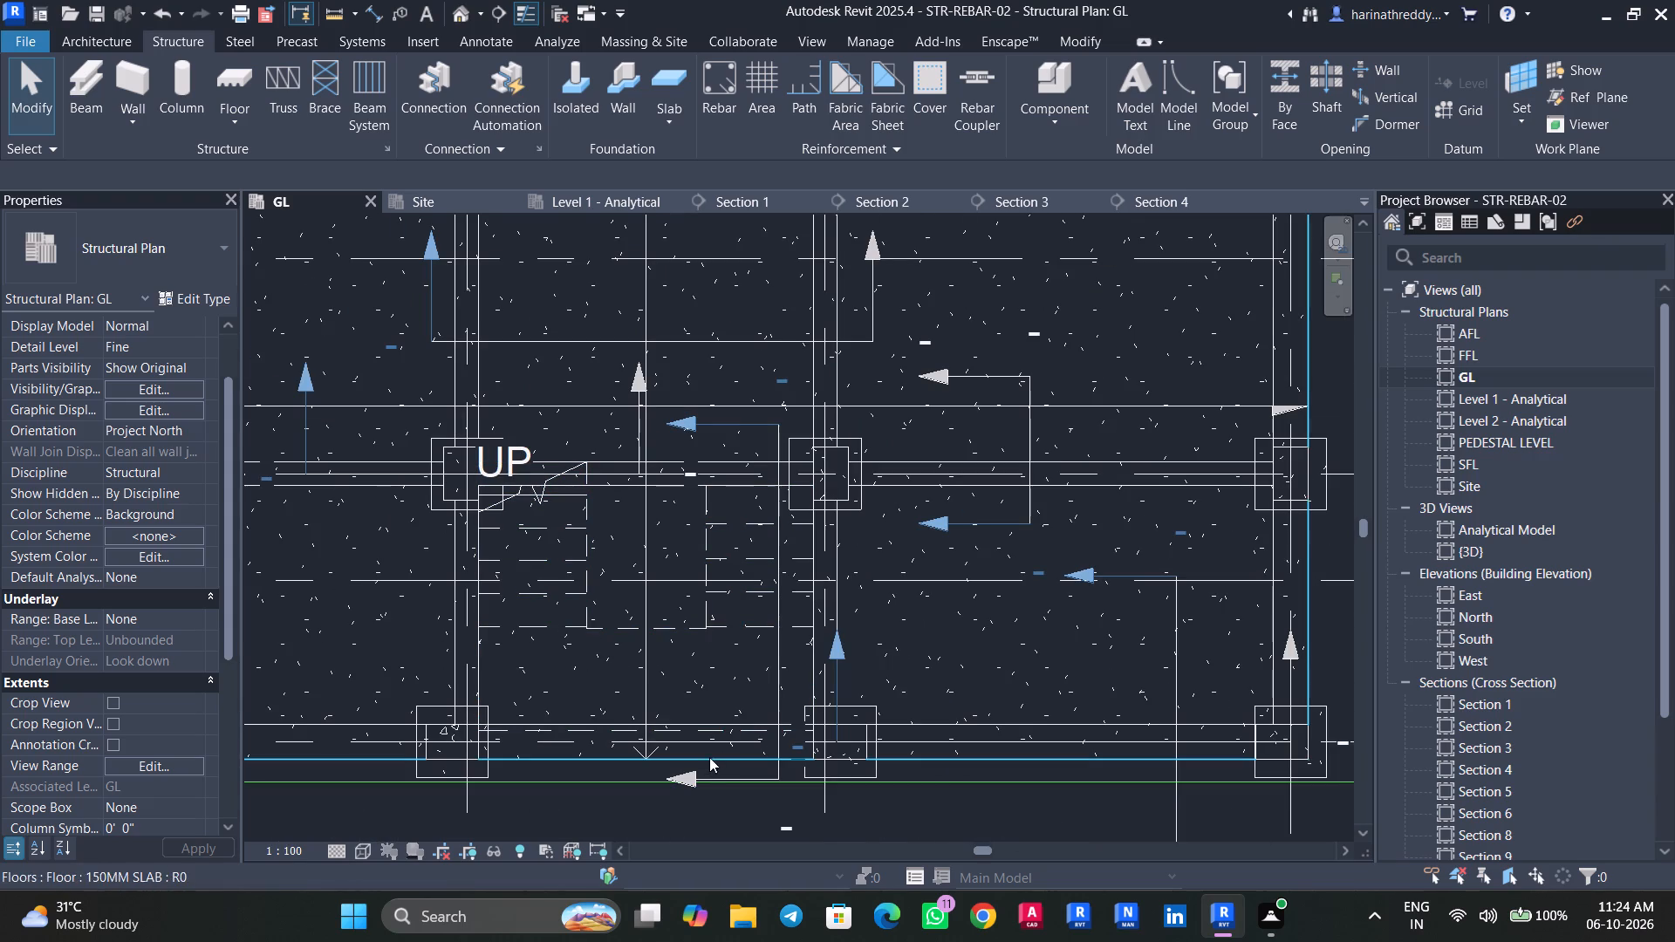
pyautogui.click(769, 638)
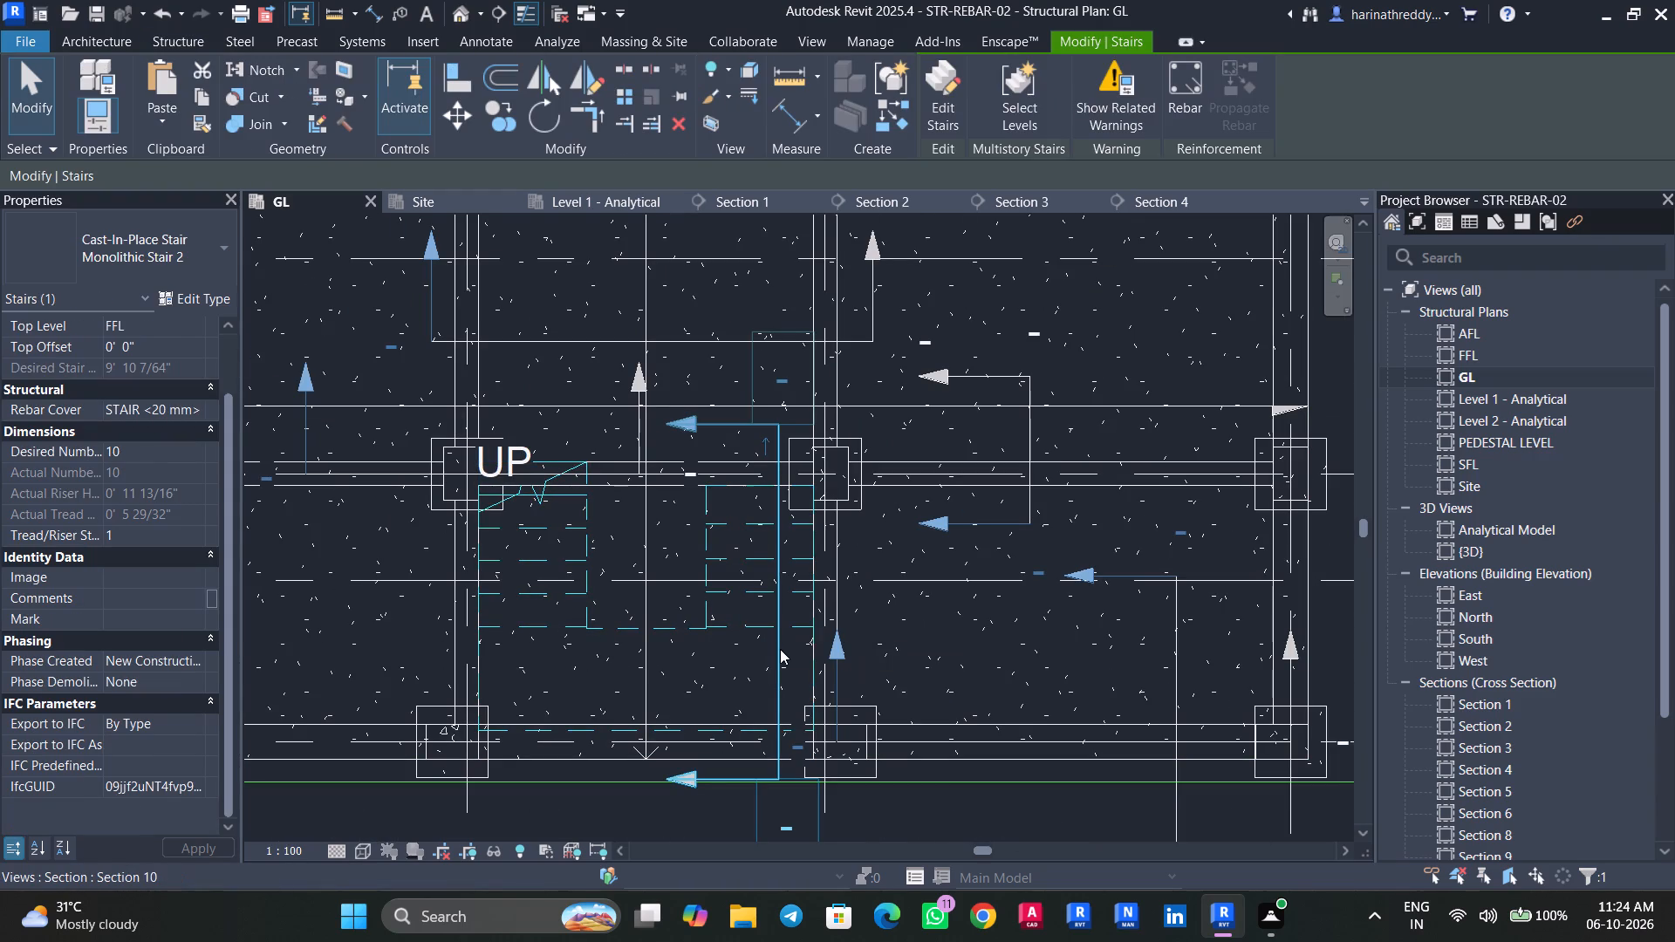
pyautogui.moveTo(777, 645); pyautogui.dragTo(571, 645)
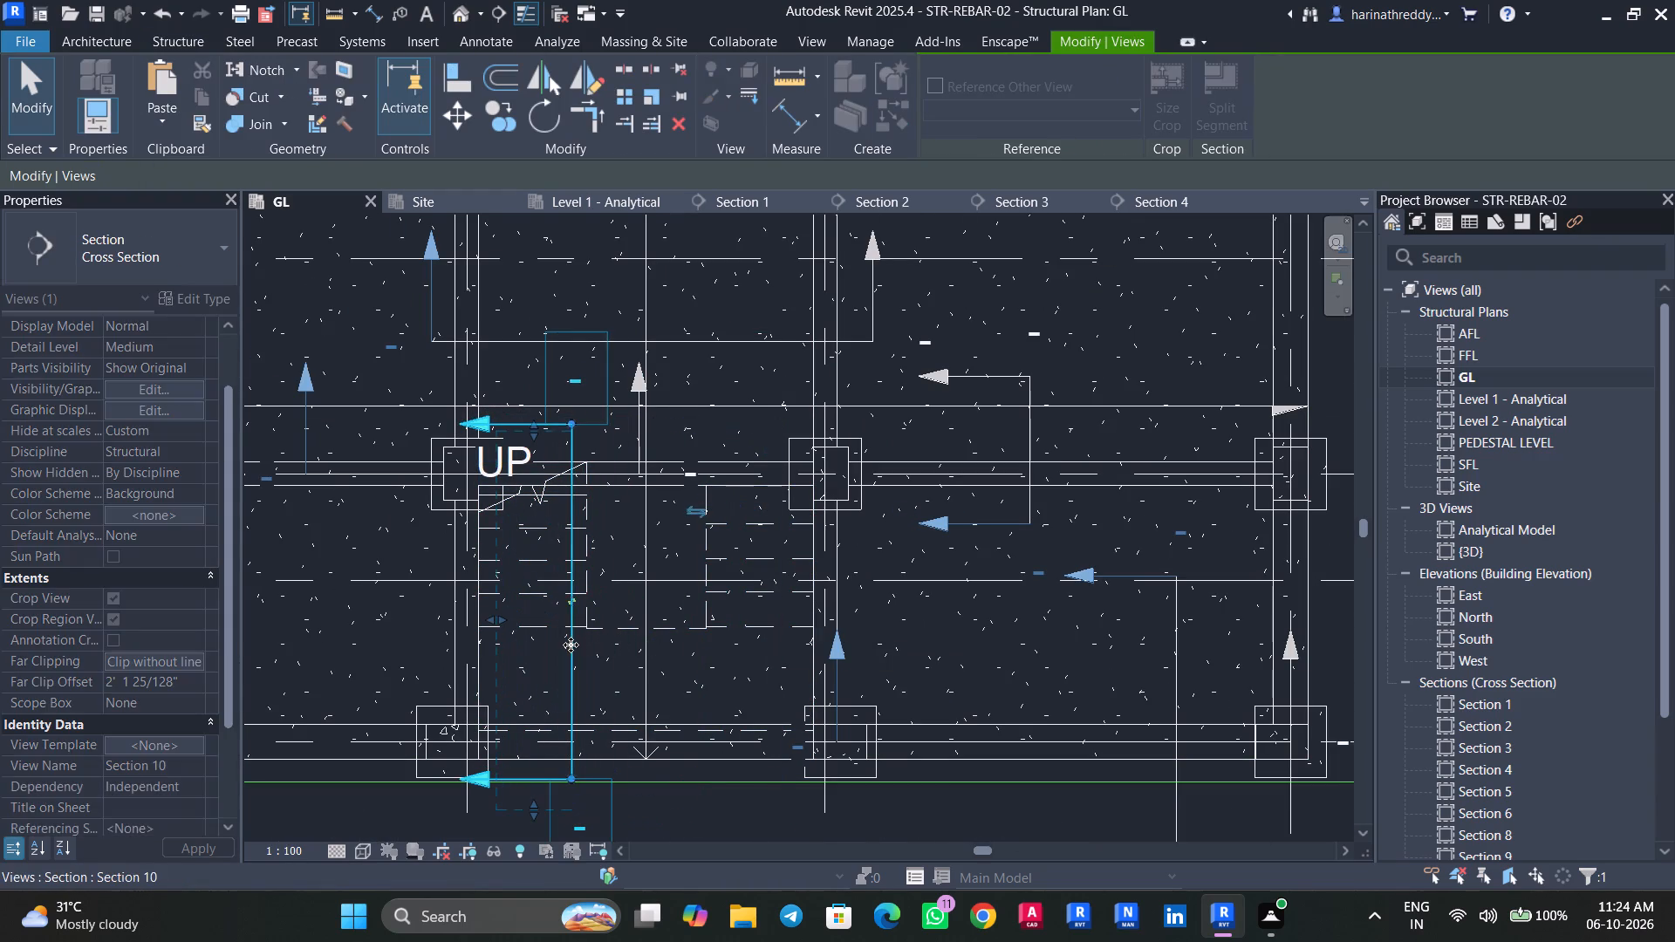
pyautogui.rightClick(571, 645)
pyautogui.click(697, 149)
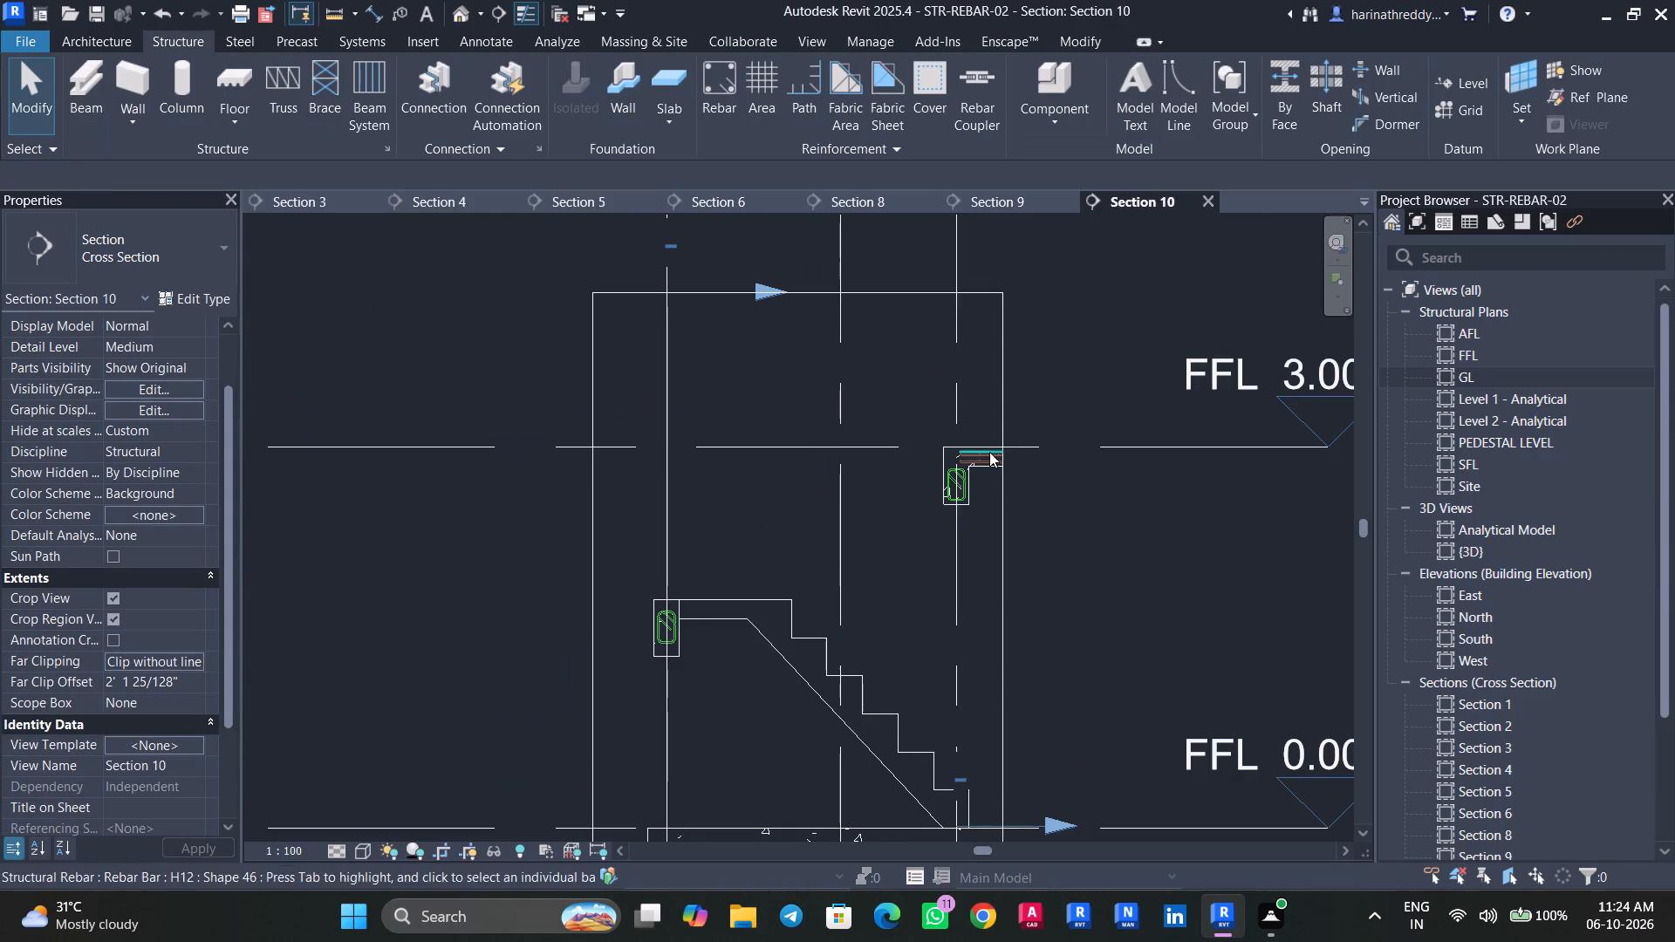
pyautogui.moveTo(846, 645); pyautogui.dragTo(803, 496, button='middle')
pyautogui.scroll(2, 887, 610)
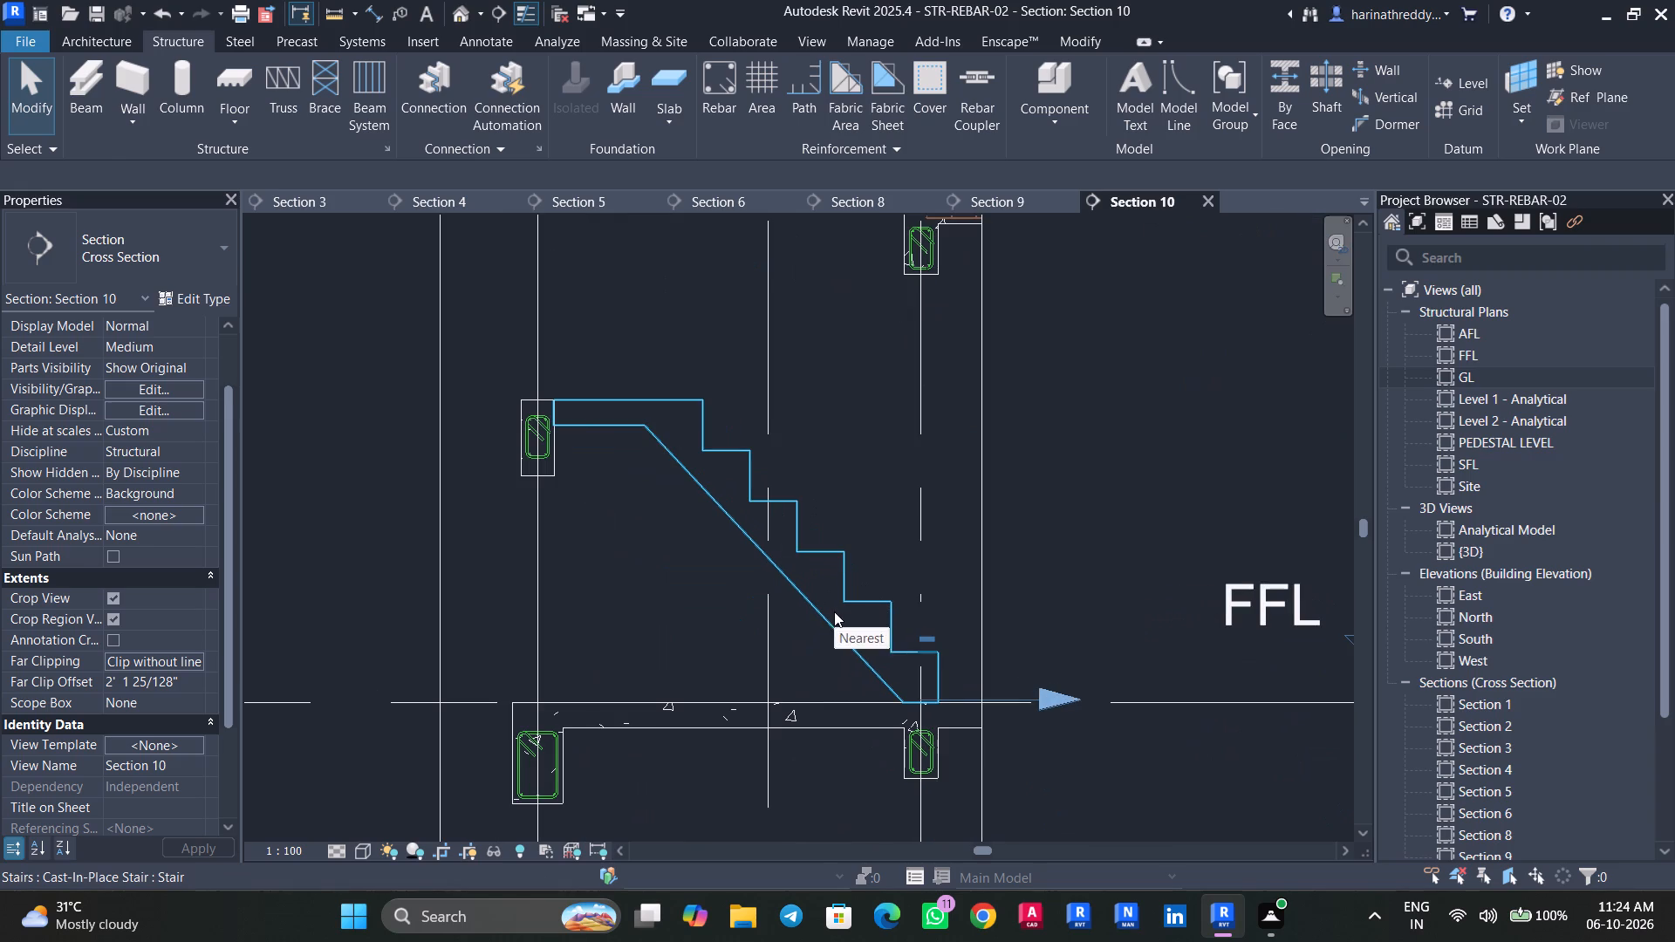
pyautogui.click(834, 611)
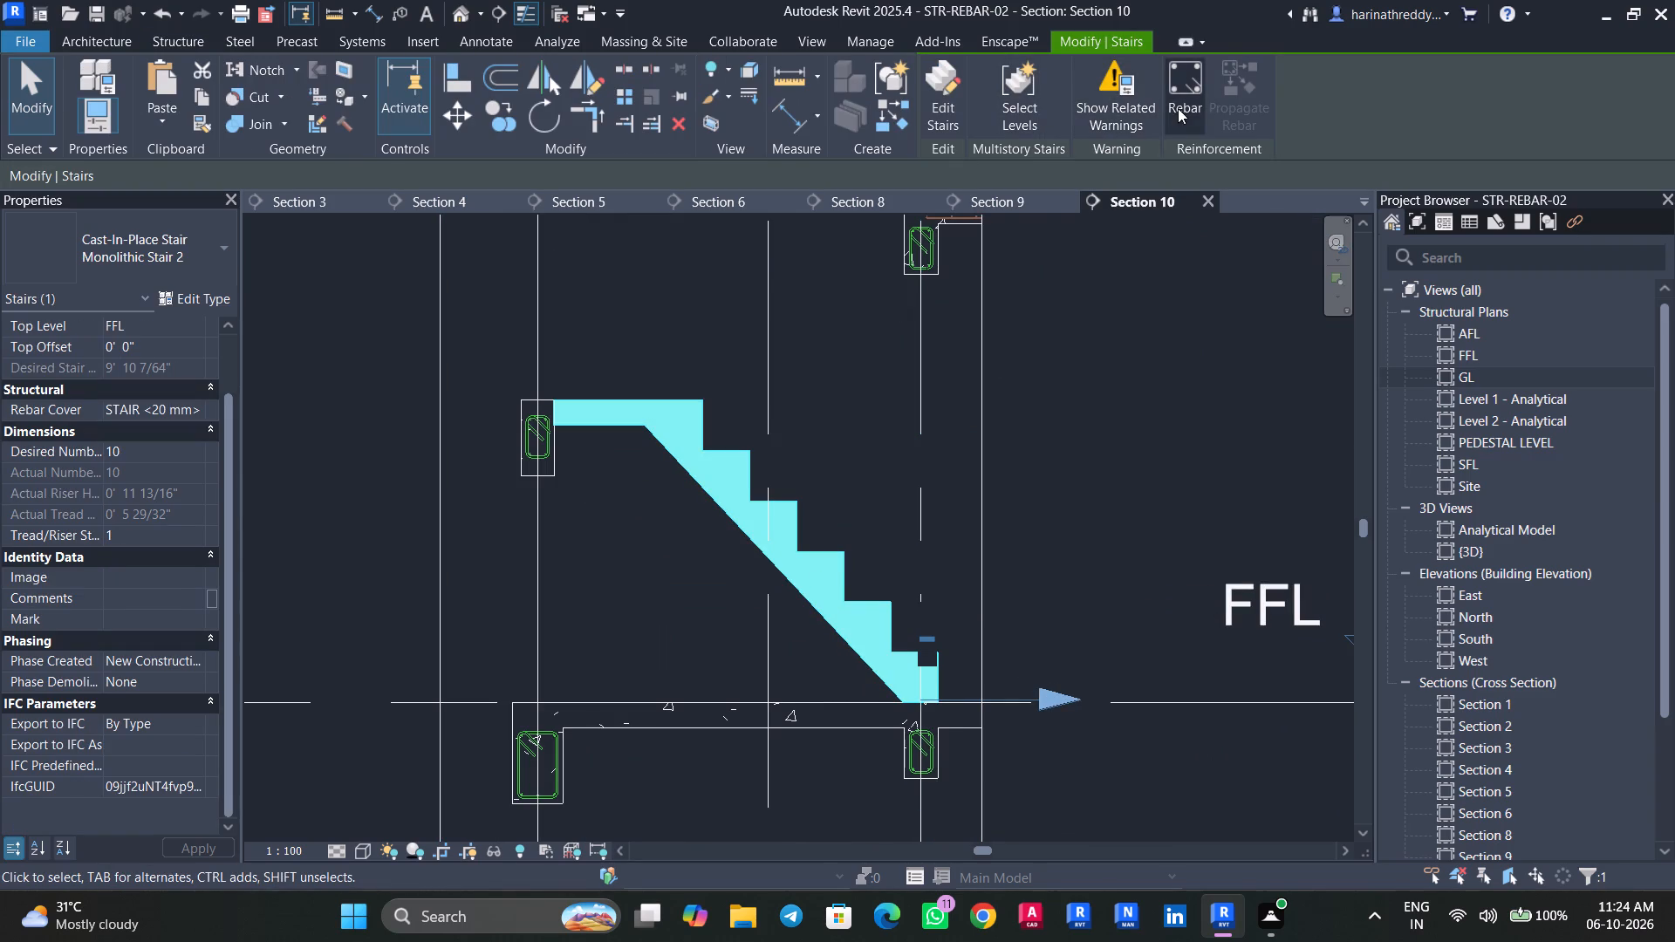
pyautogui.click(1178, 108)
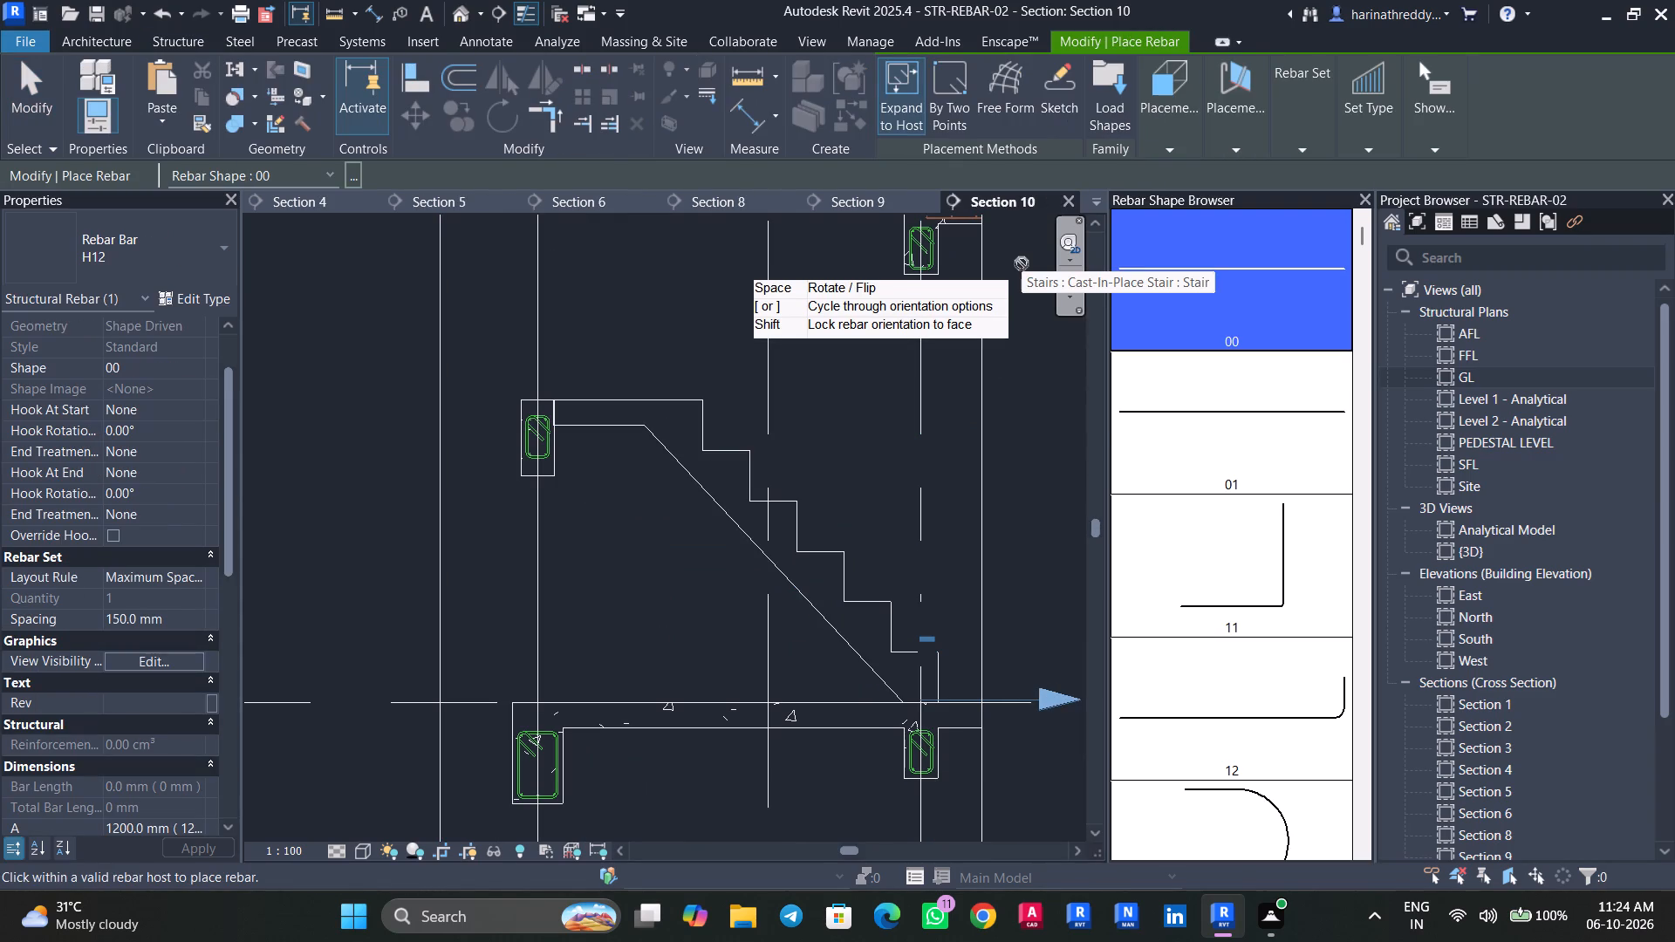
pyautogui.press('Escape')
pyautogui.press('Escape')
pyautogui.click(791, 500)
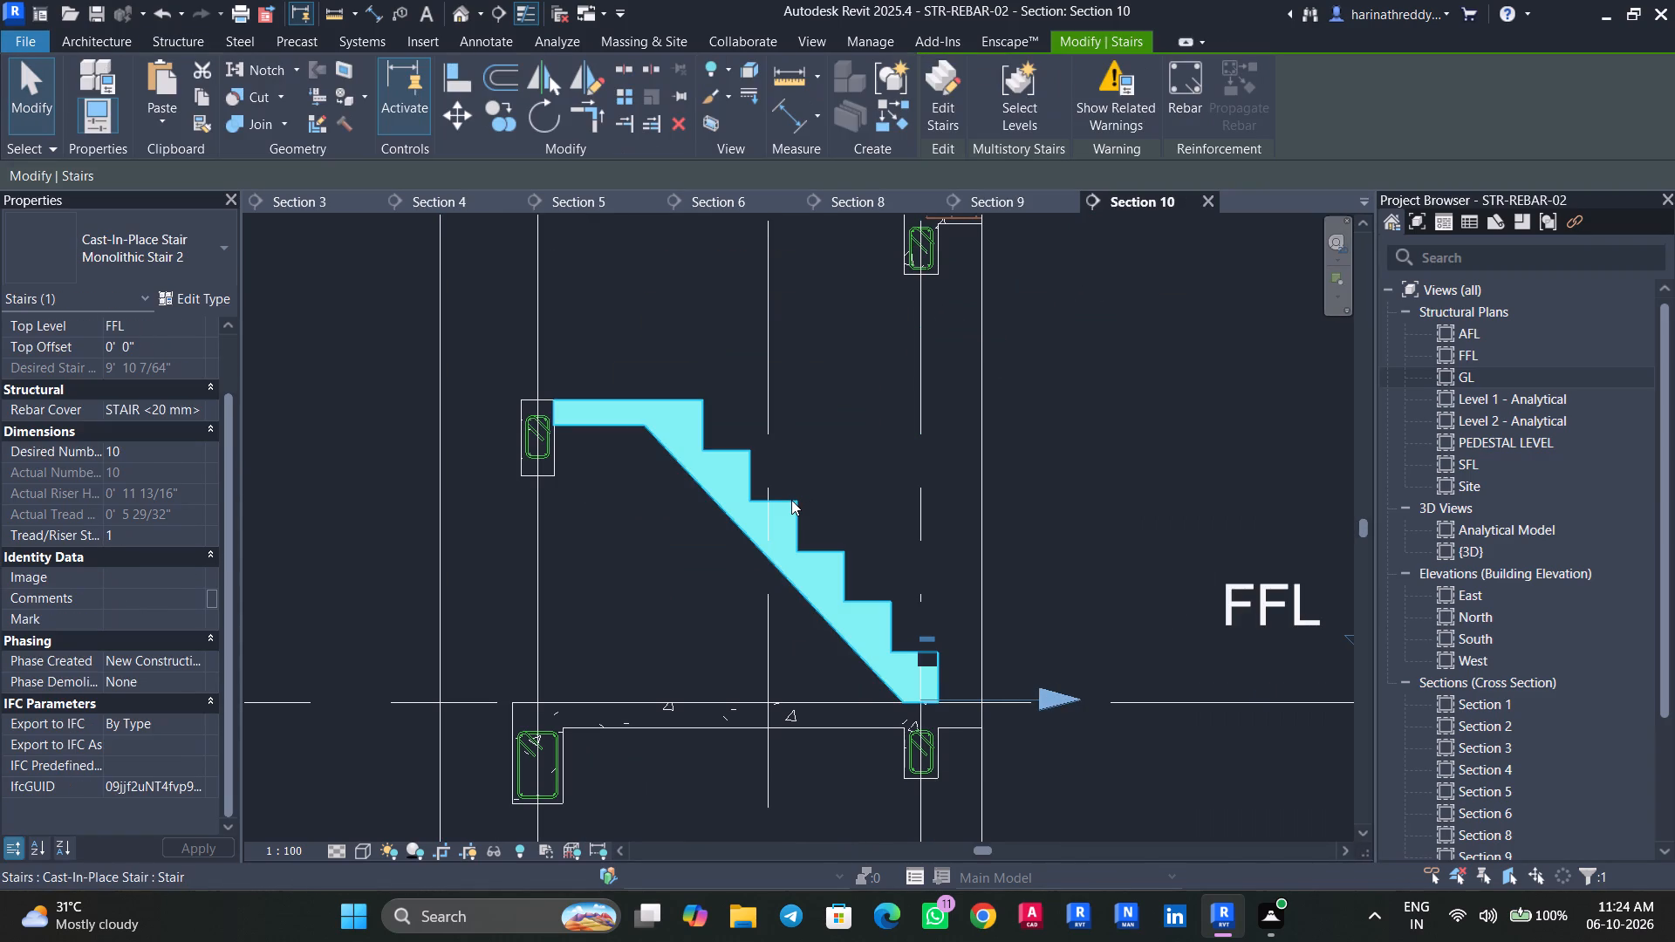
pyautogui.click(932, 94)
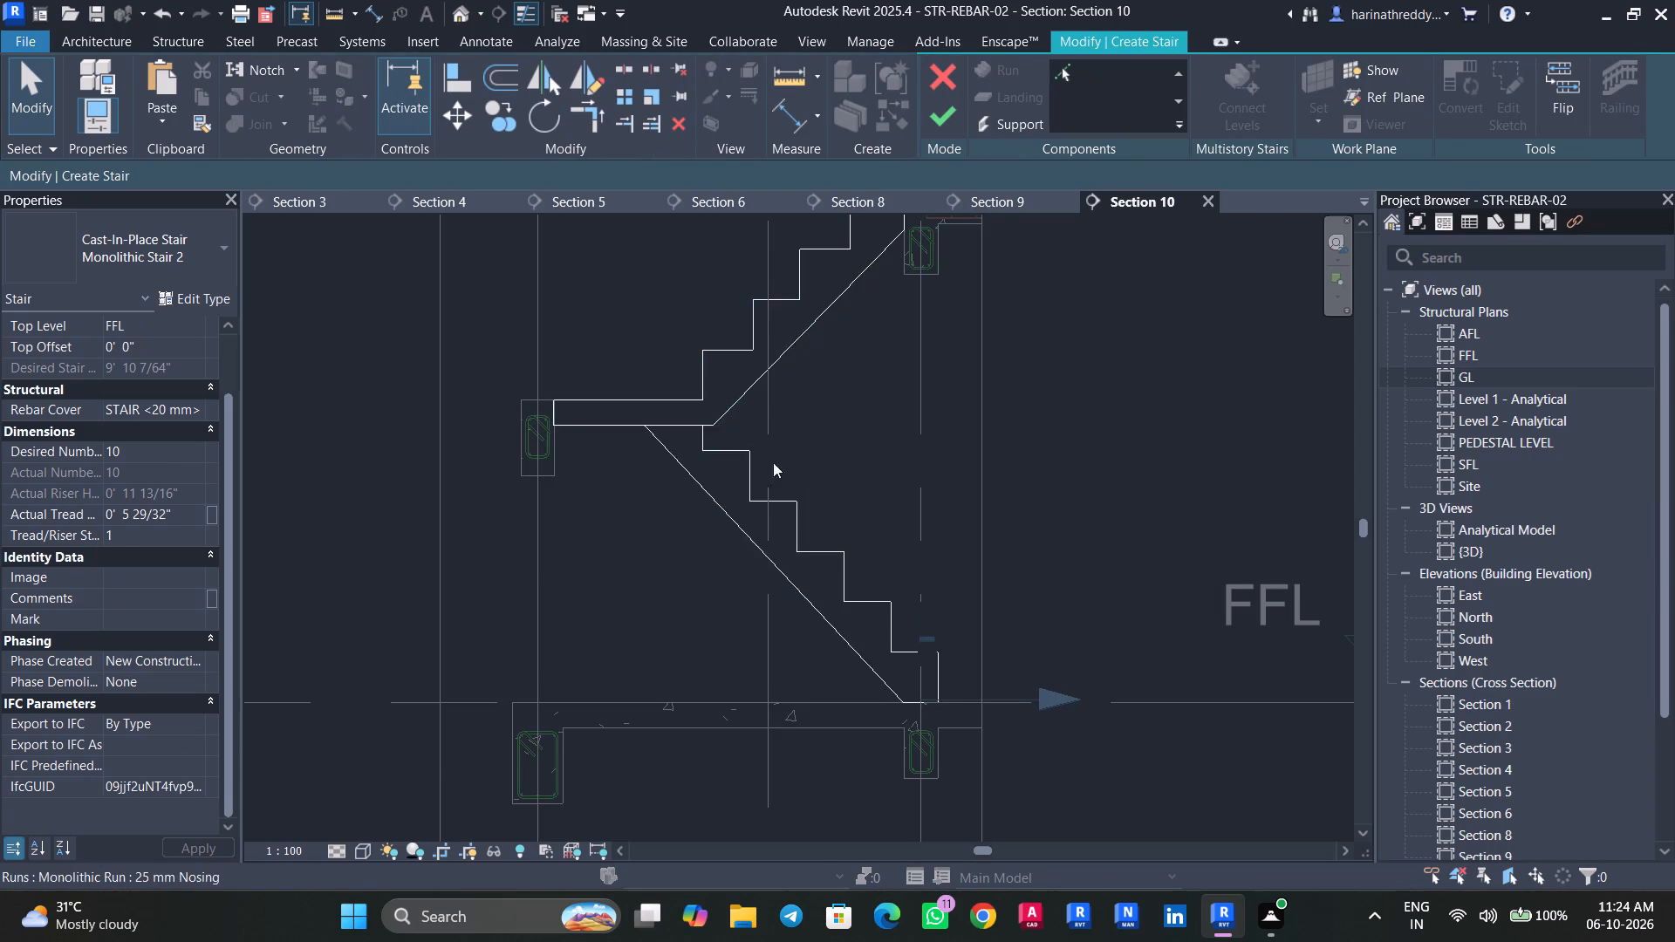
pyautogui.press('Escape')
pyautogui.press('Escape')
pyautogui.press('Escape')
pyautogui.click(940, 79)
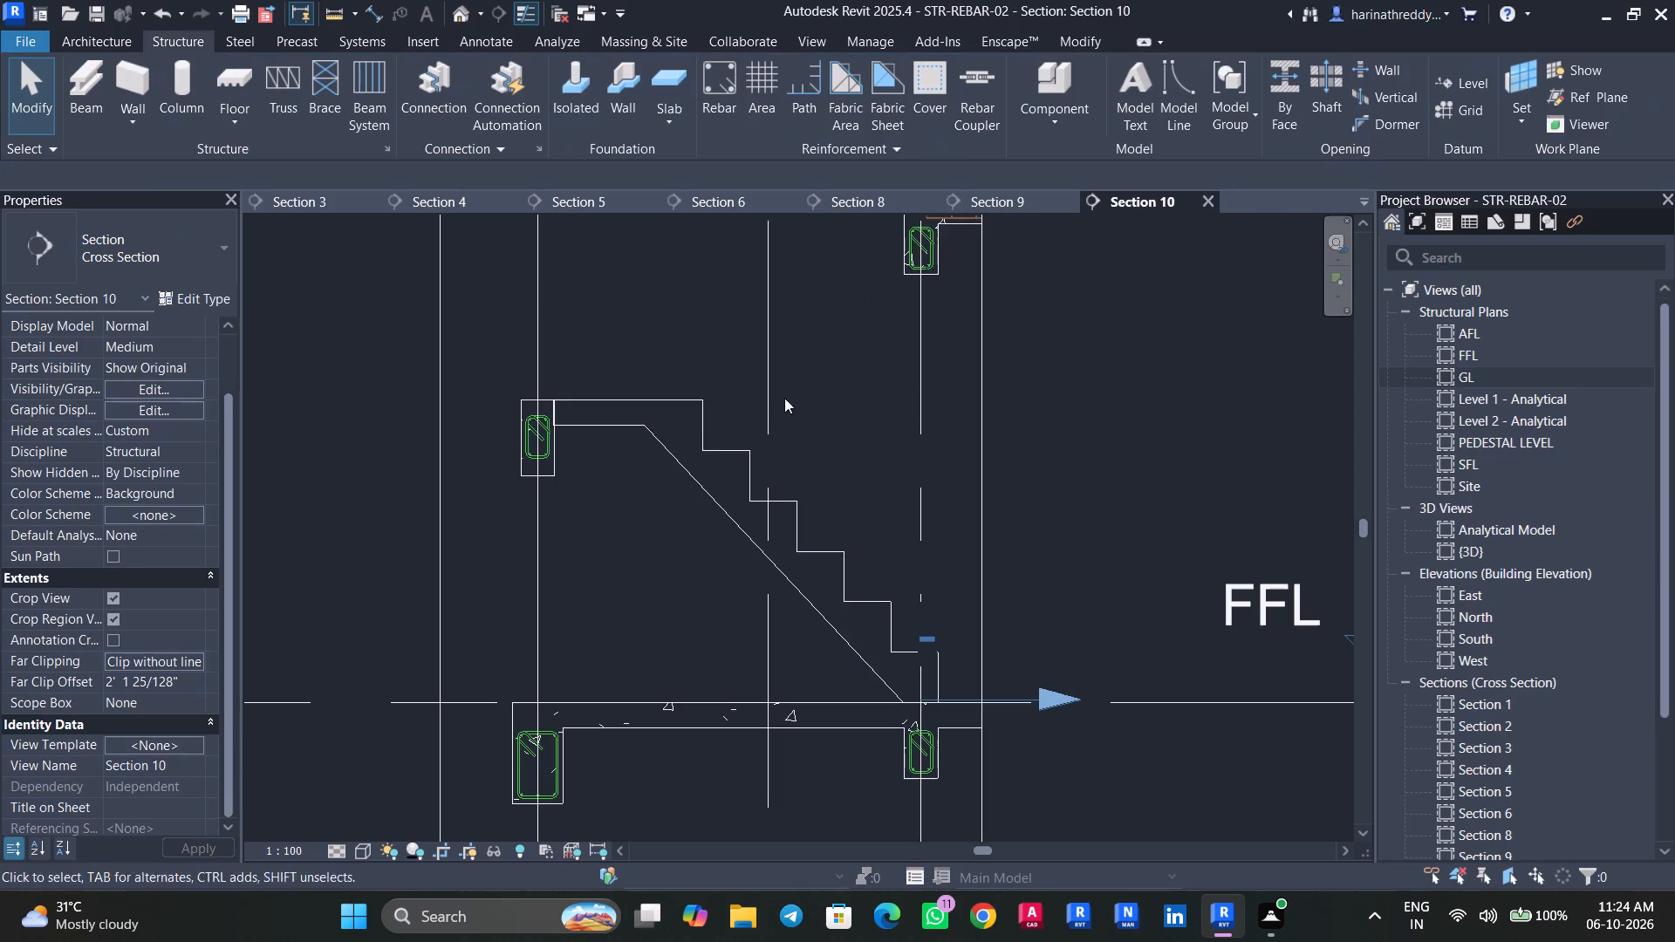
# Start a sketched rebar with the stair as its host in the section through the lower flight.
pyautogui.click(743, 463)
pyautogui.click(1193, 106)
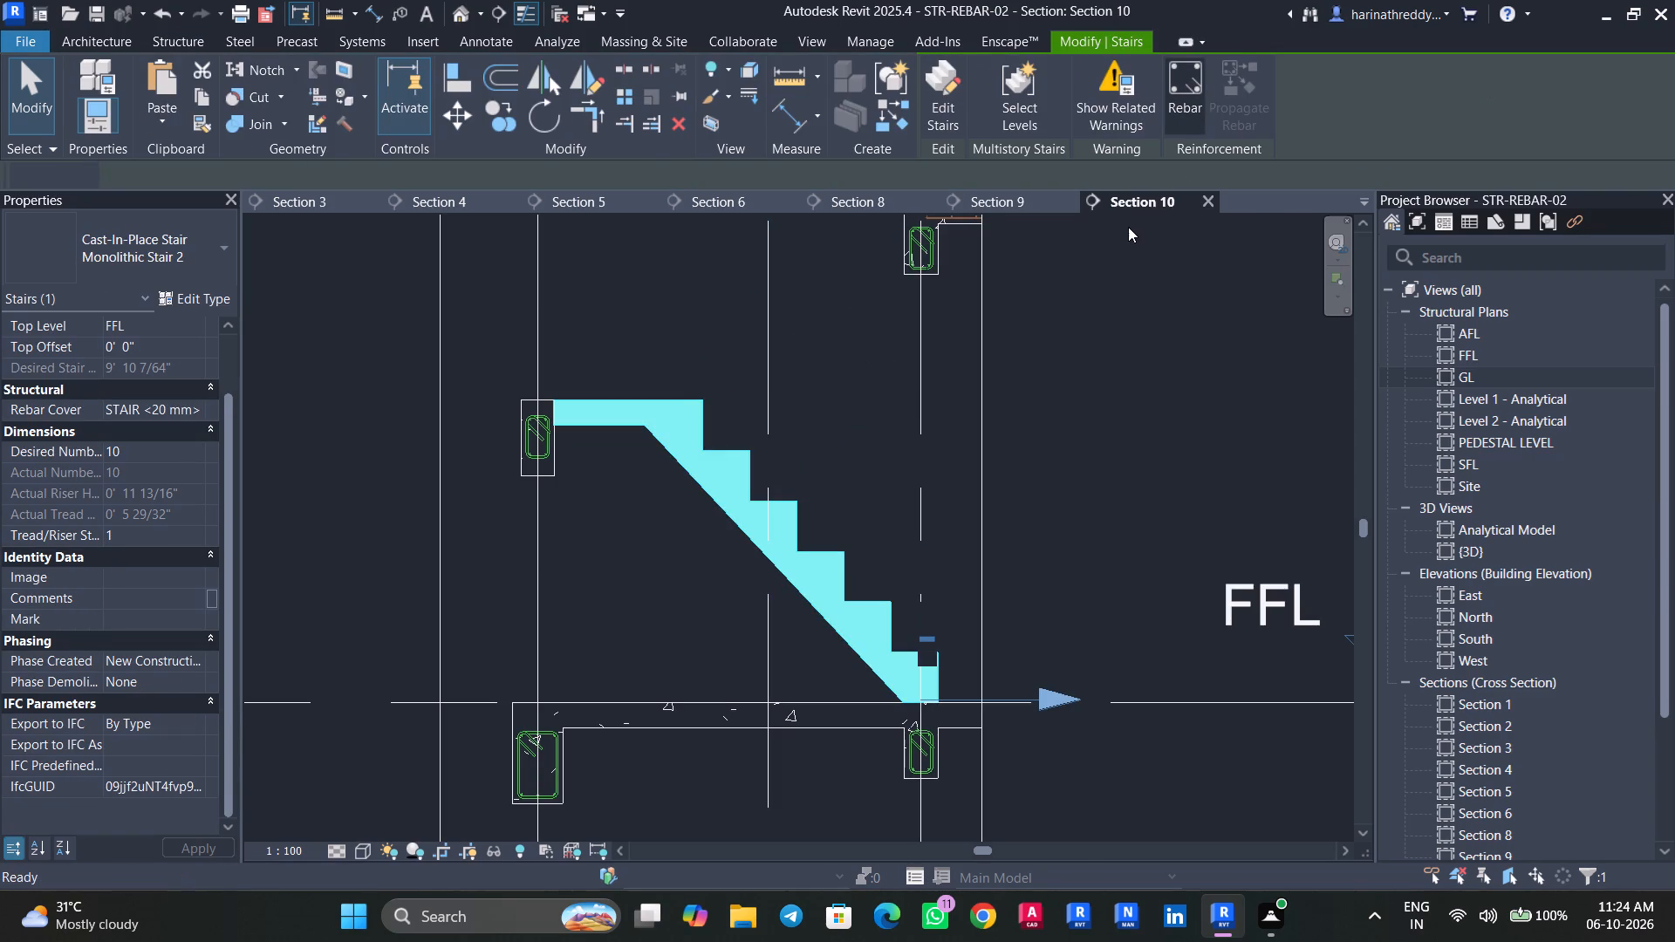
pyautogui.click(1042, 114)
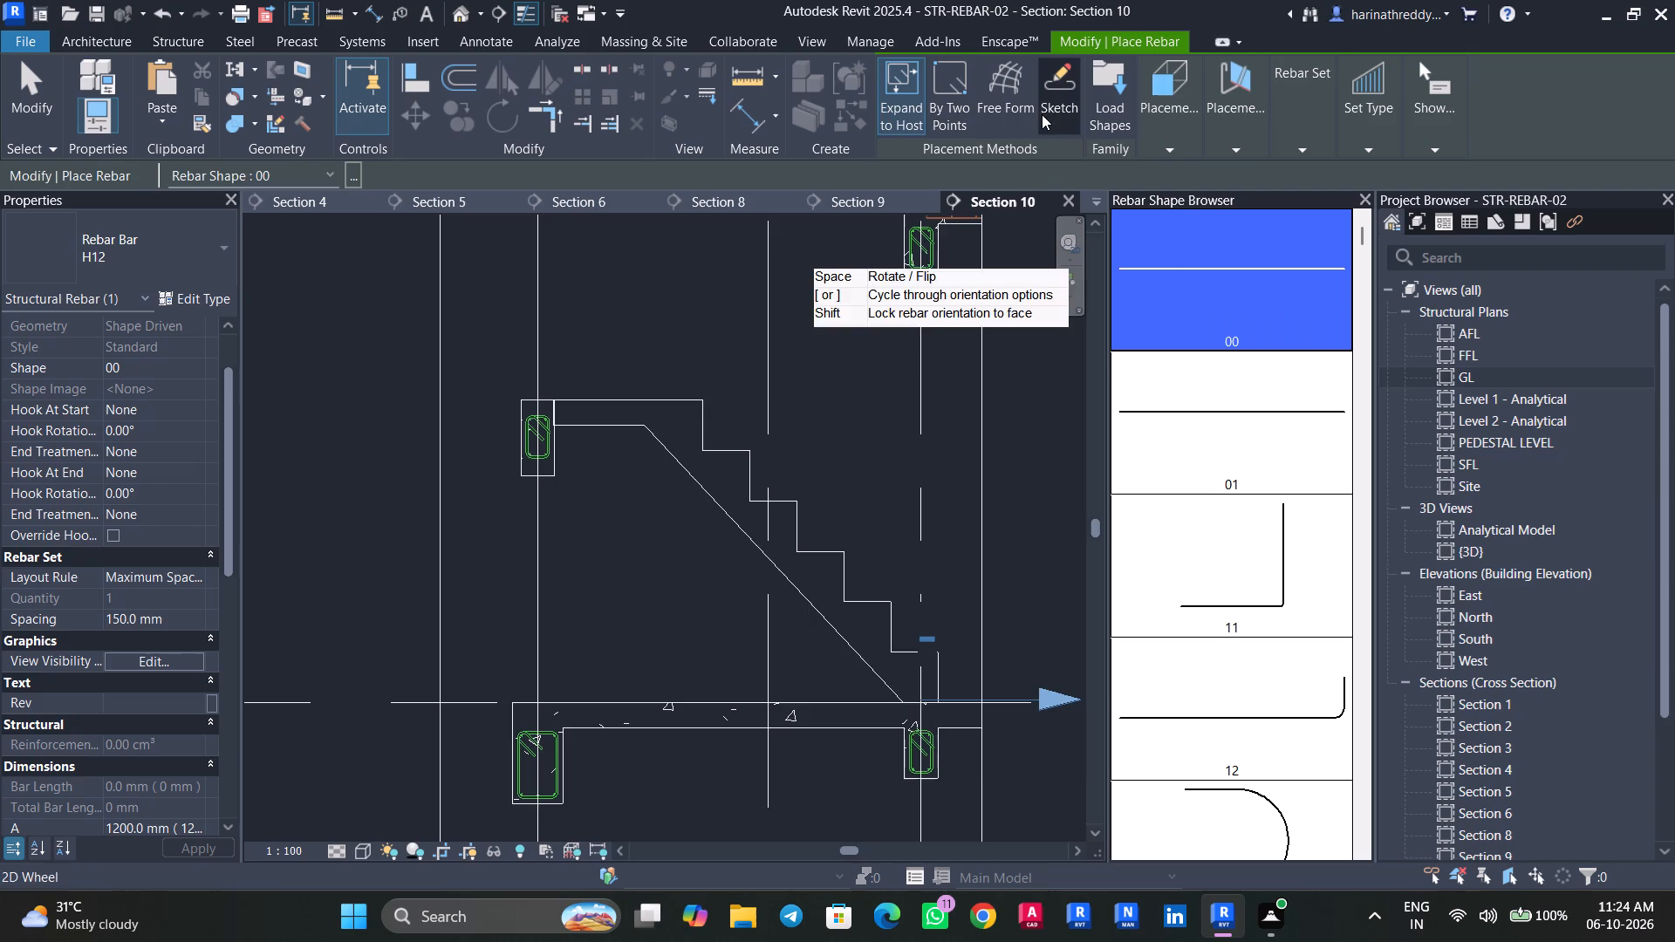
pyautogui.click(686, 409)
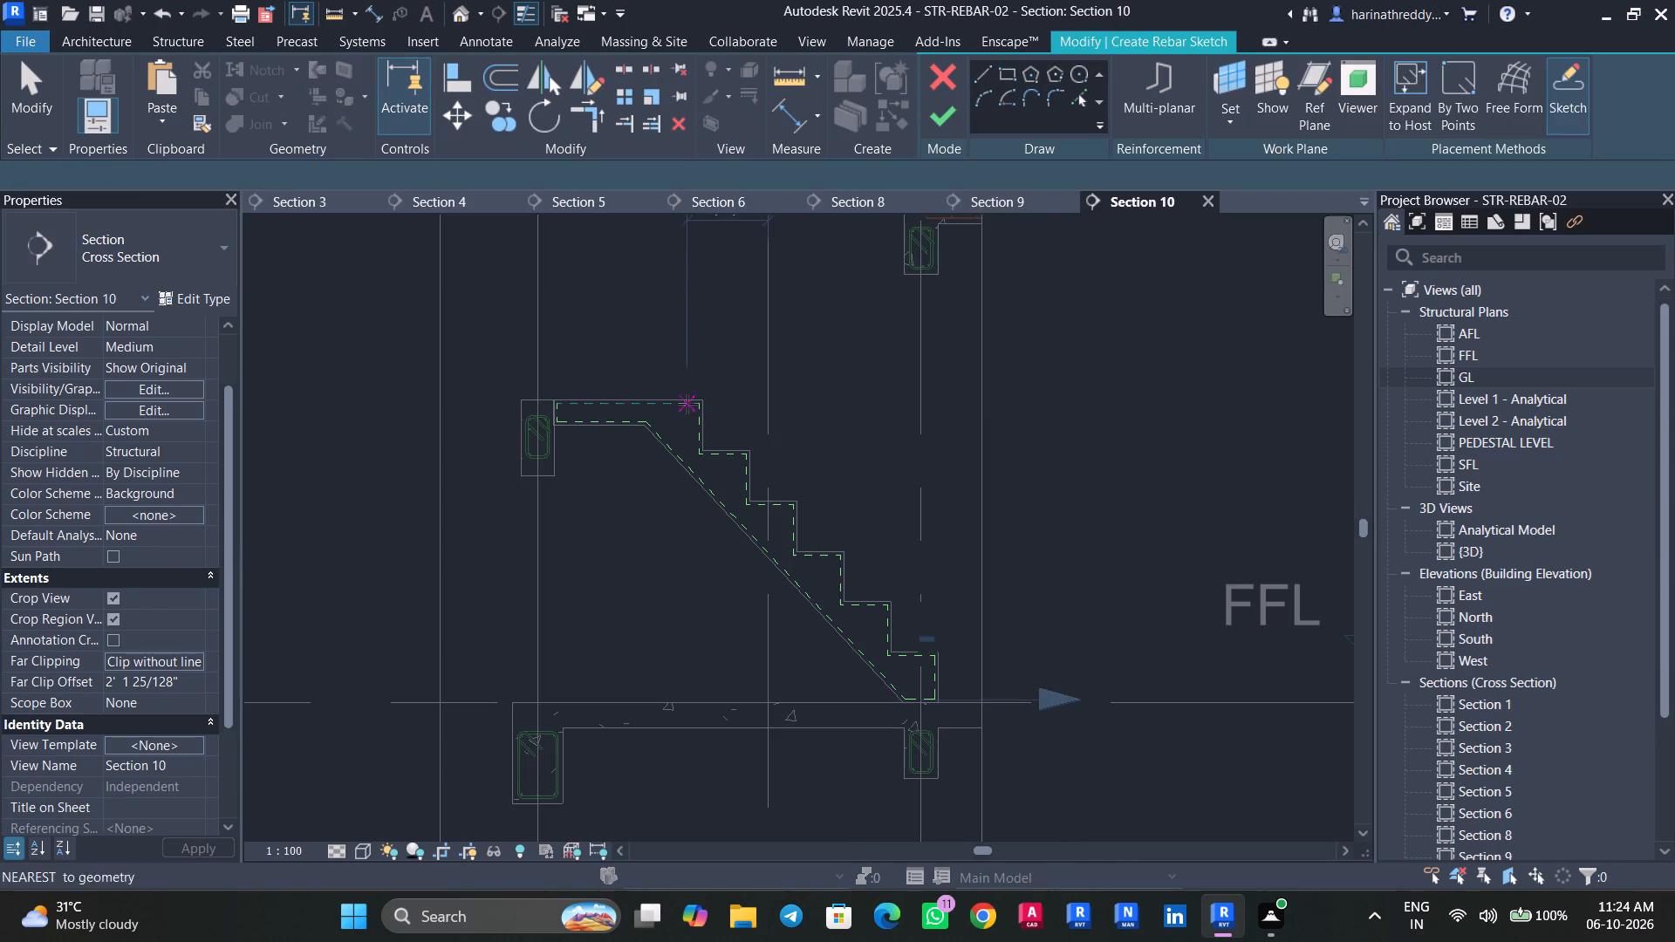
pyautogui.scroll(9, 558, 416)
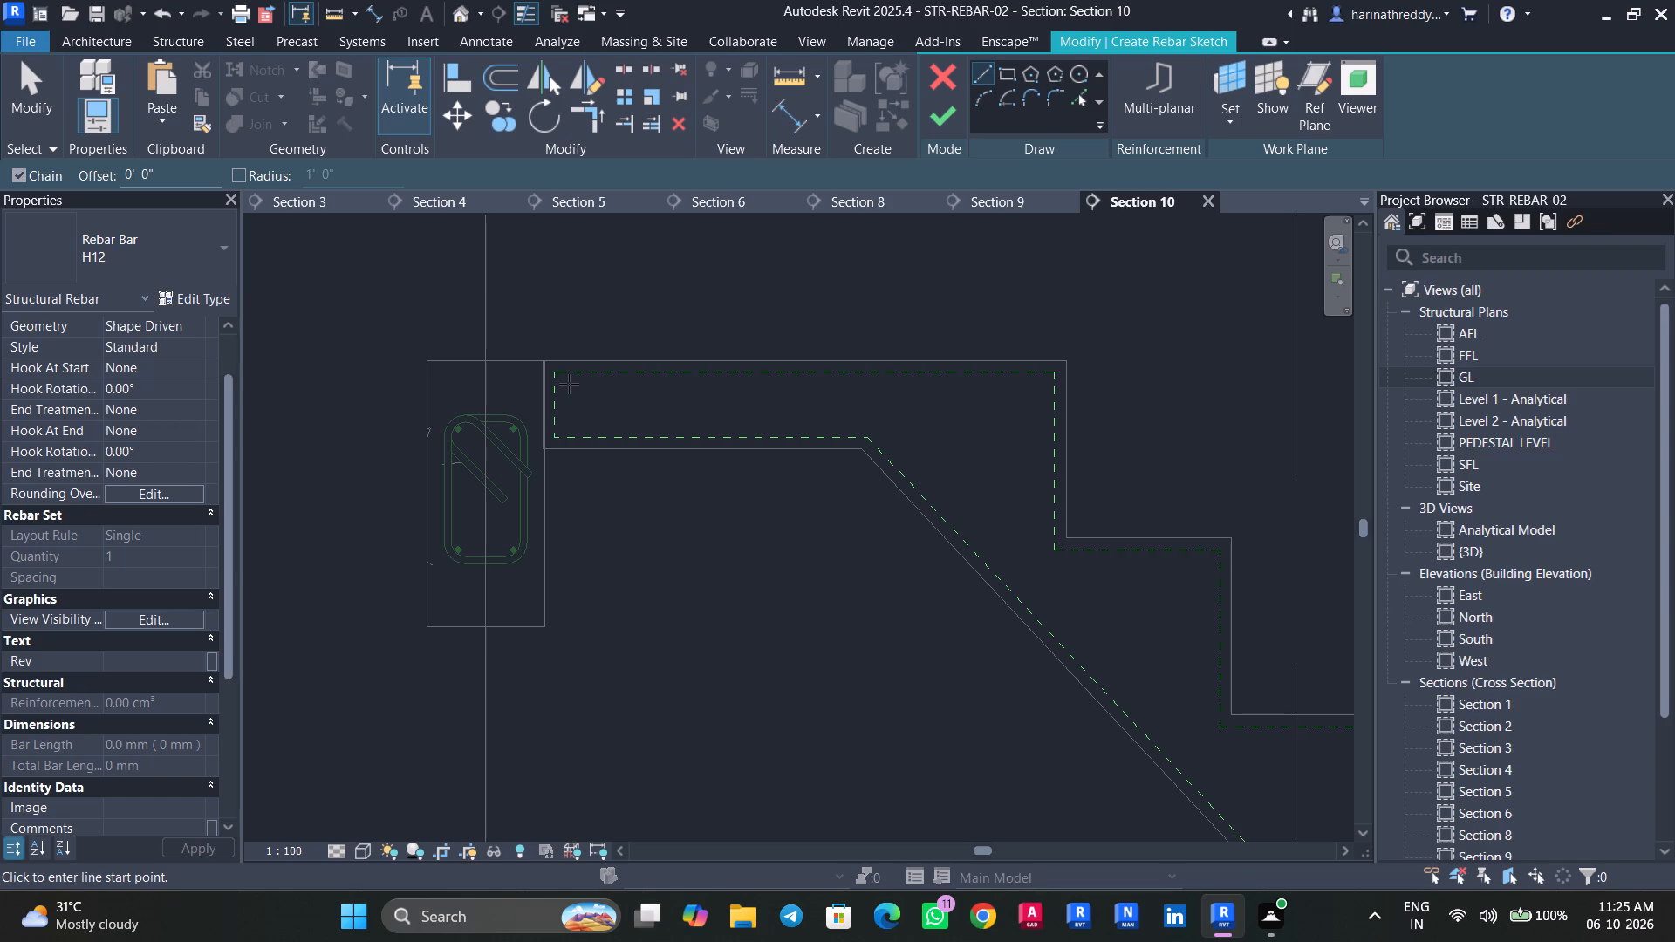
# Sketch a horizontal bar line just below the landing's top cover, from its beam end, and extend it to about 1' 10".
pyautogui.click(557, 386)
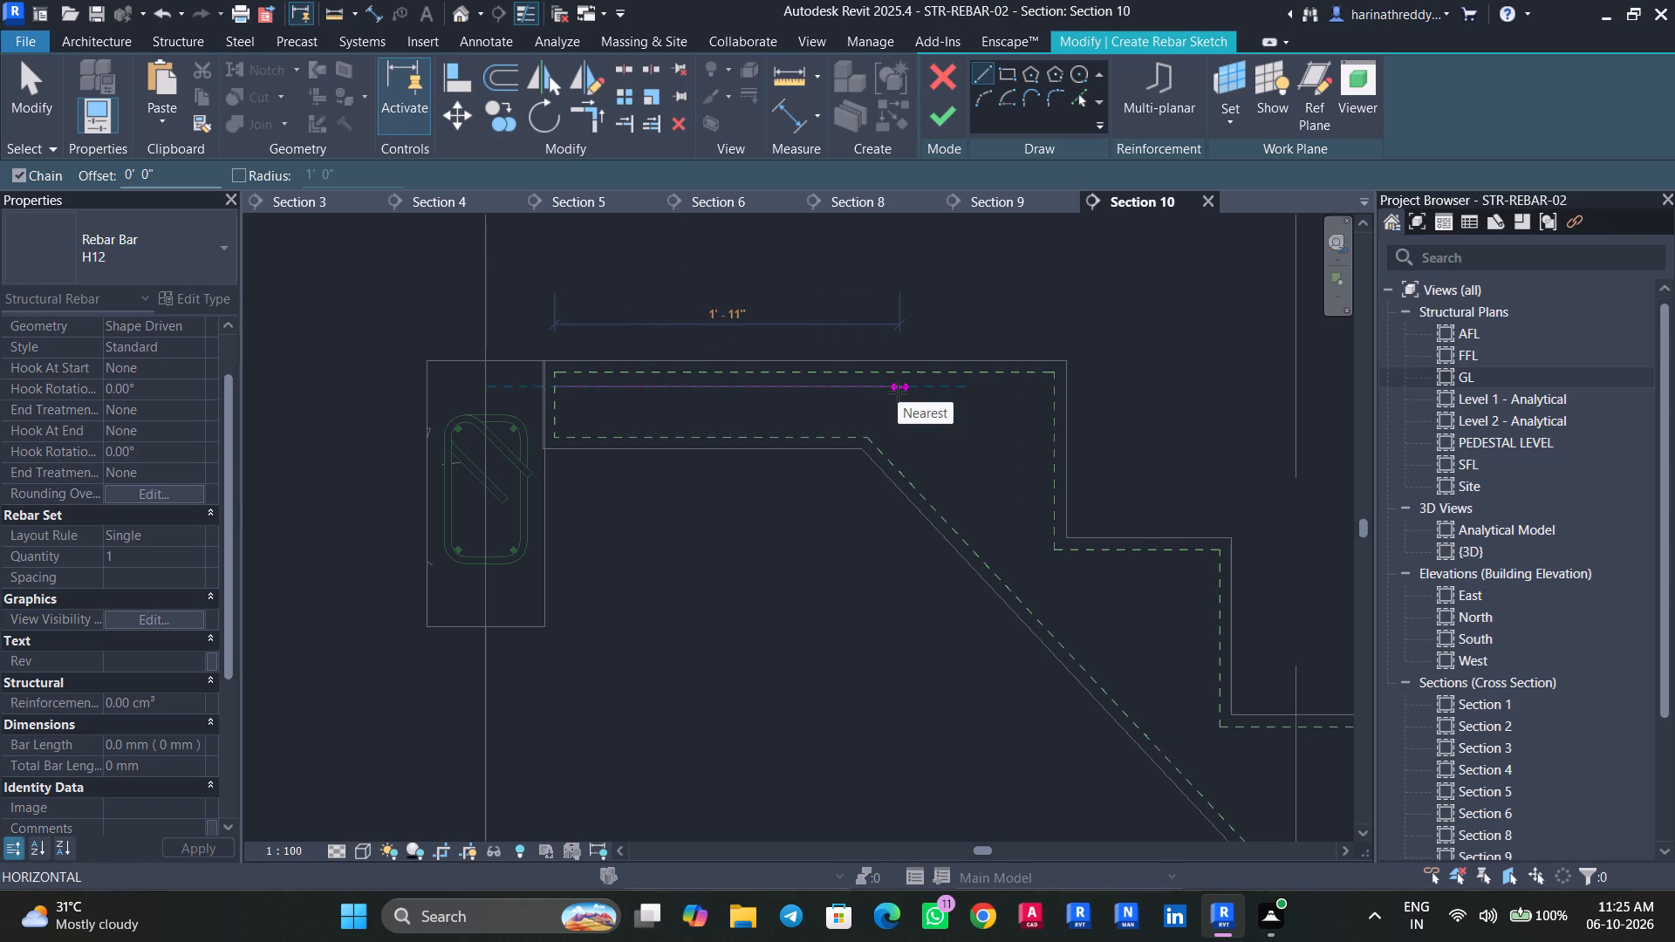
pyautogui.click(839, 395)
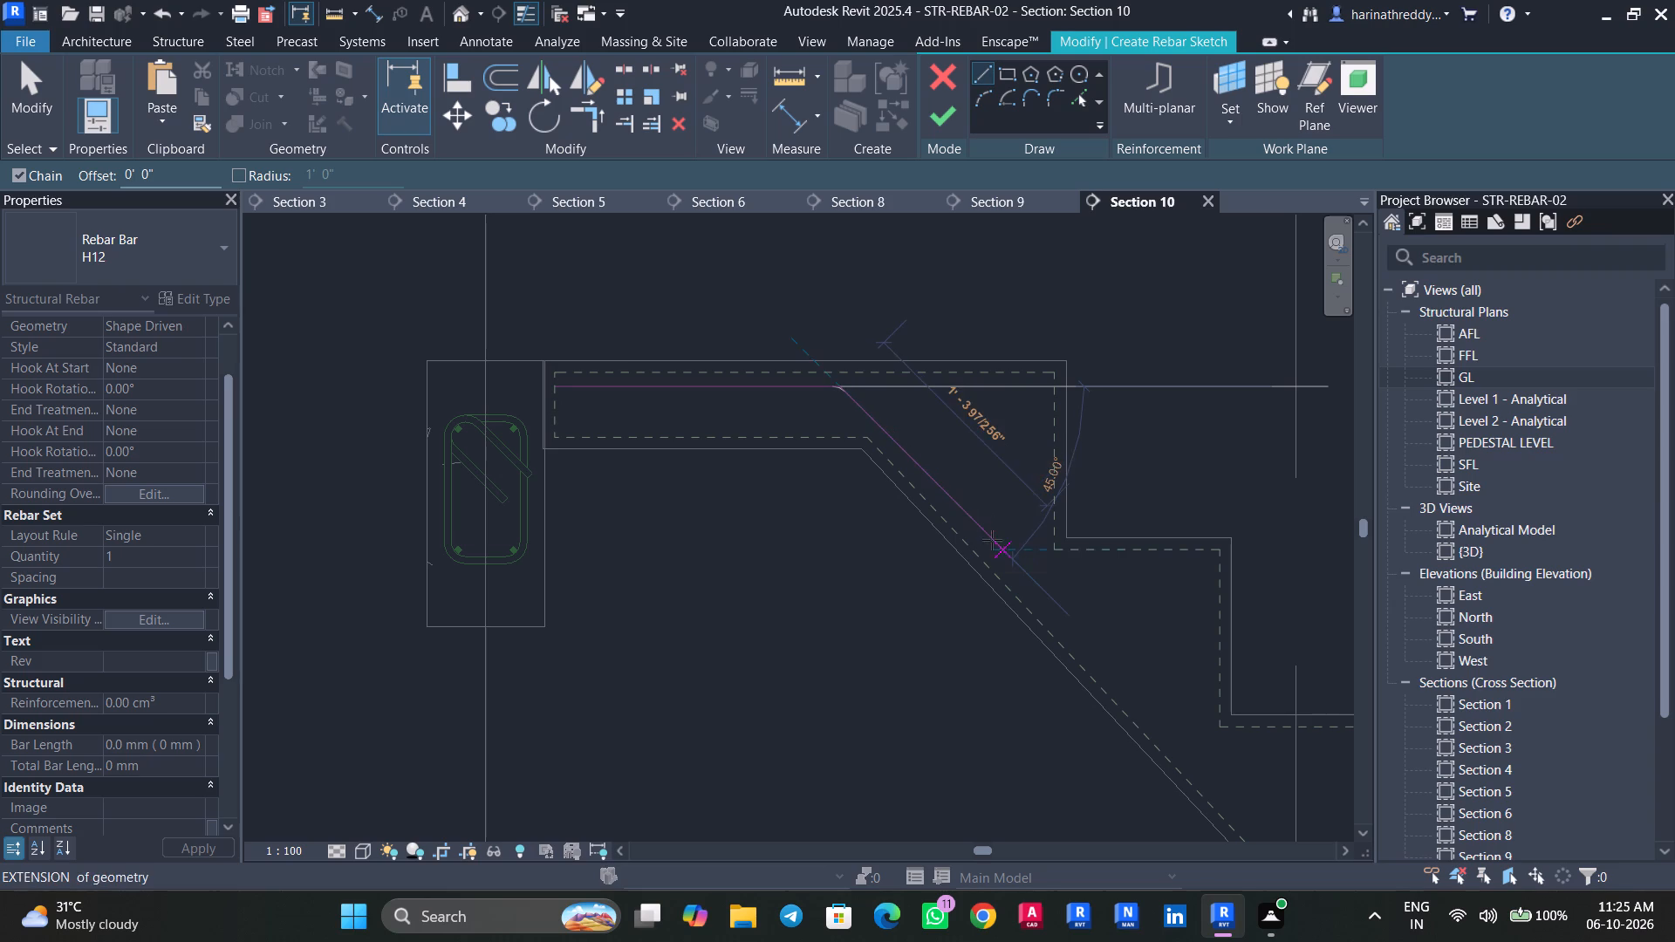
pyautogui.press('Escape')
pyautogui.press('Escape')
pyautogui.press('Escape')
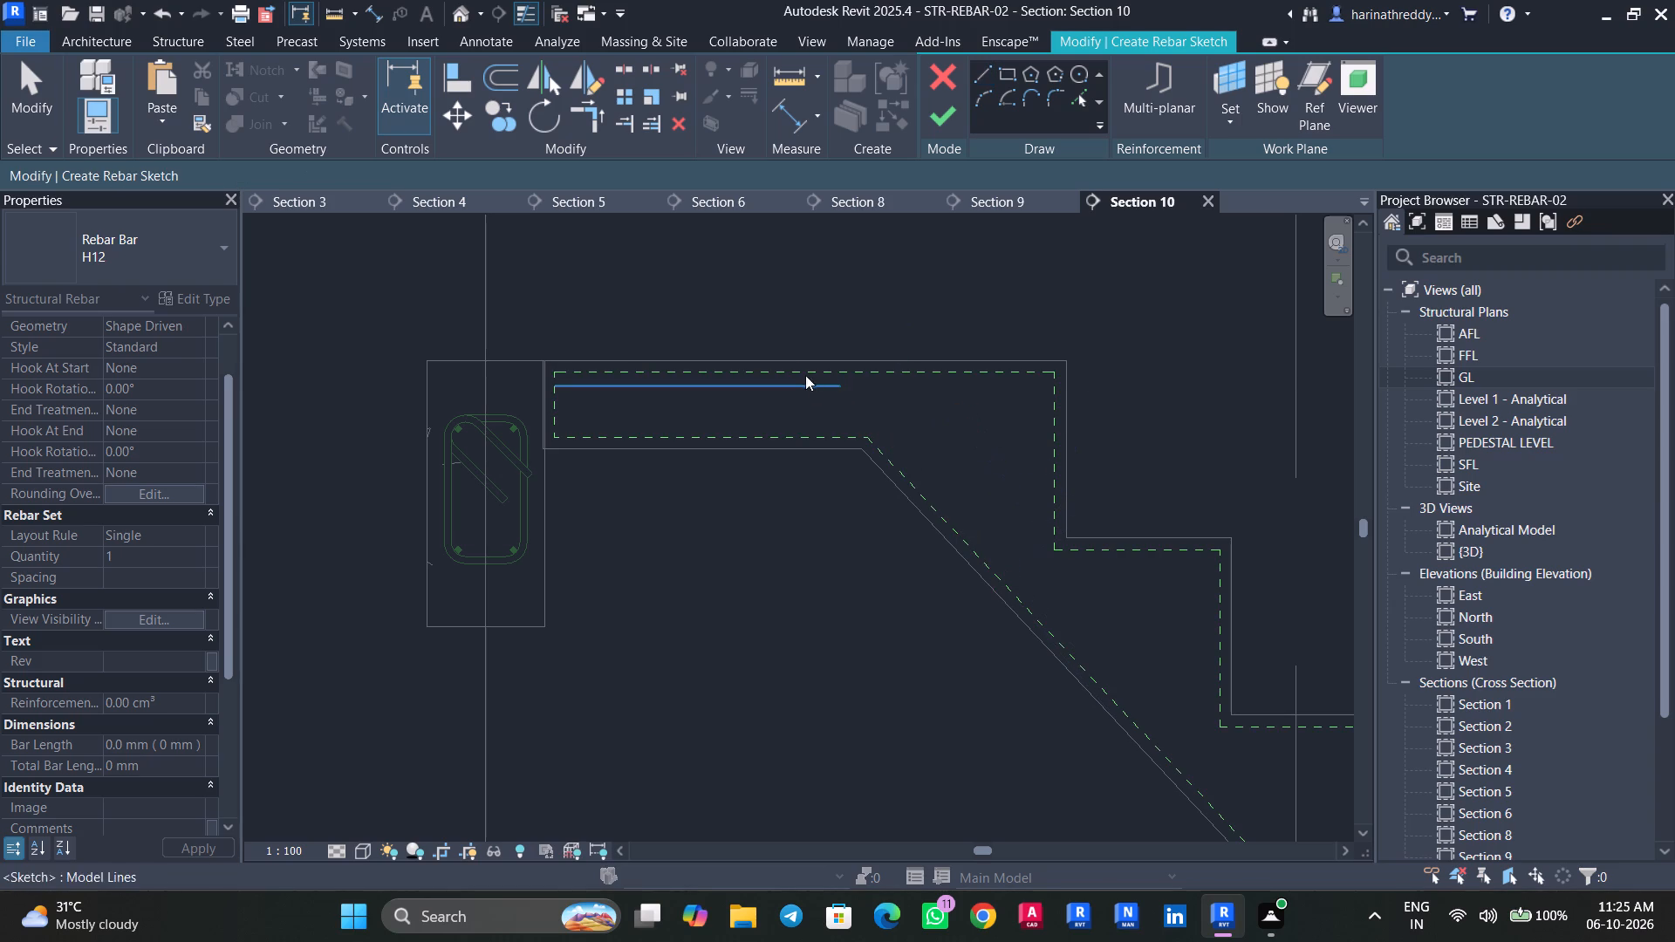
pyautogui.click(815, 383)
pyautogui.moveTo(841, 384); pyautogui.dragTo(858, 383)
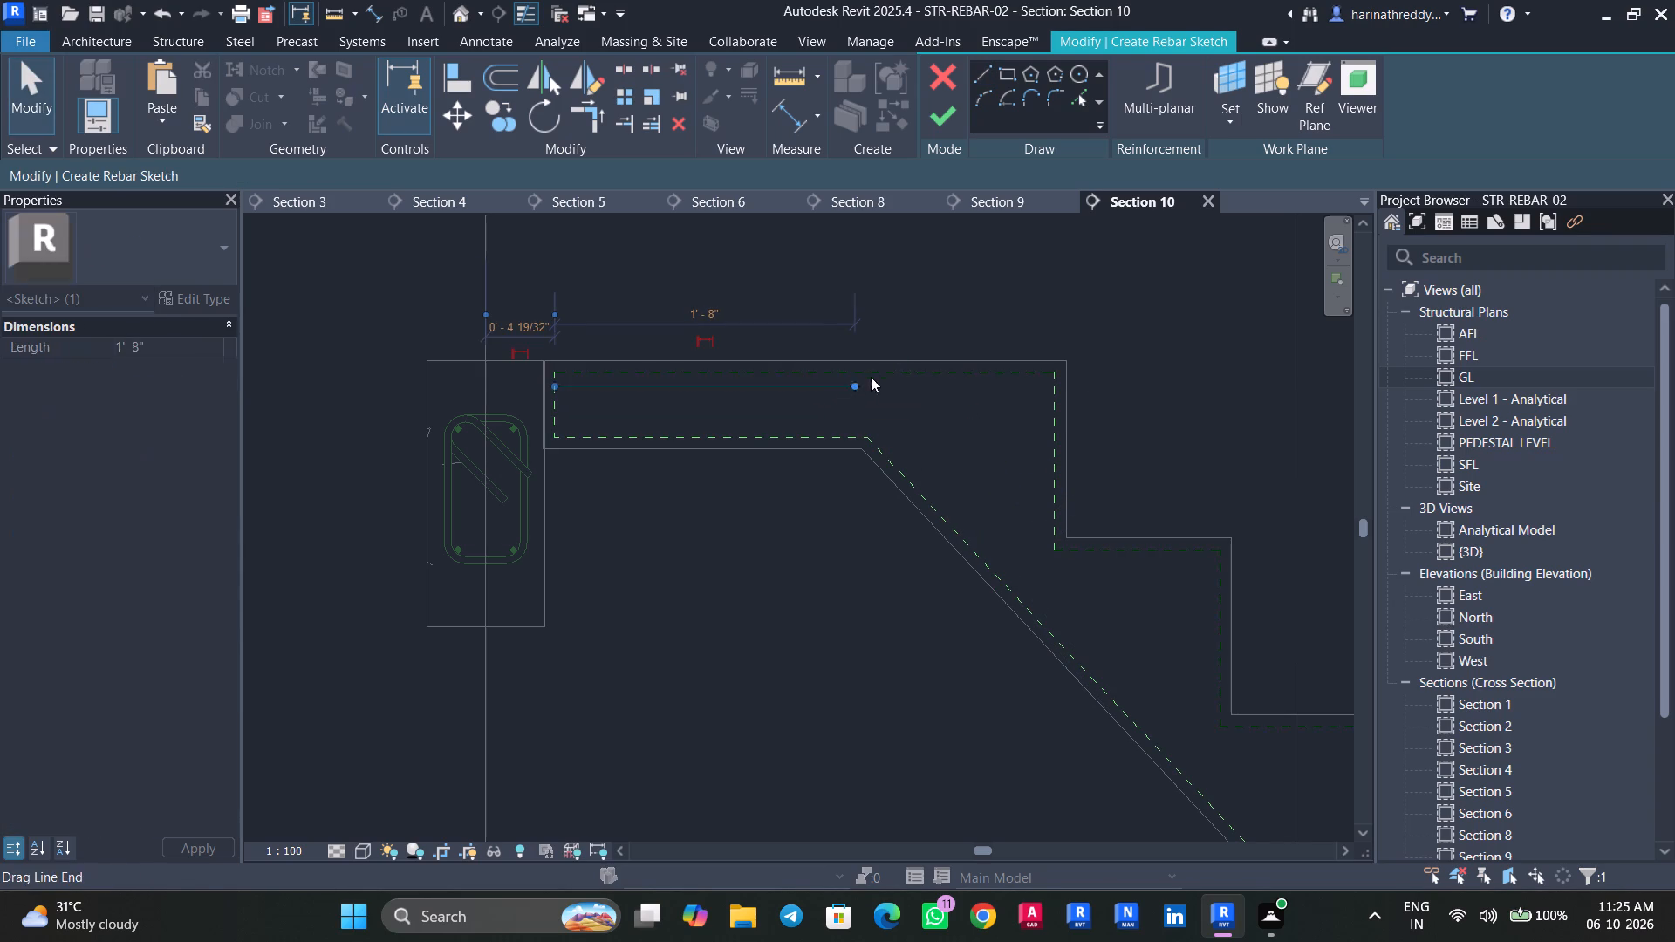
pyautogui.moveTo(858, 385); pyautogui.dragTo(875, 389)
pyautogui.click(875, 389)
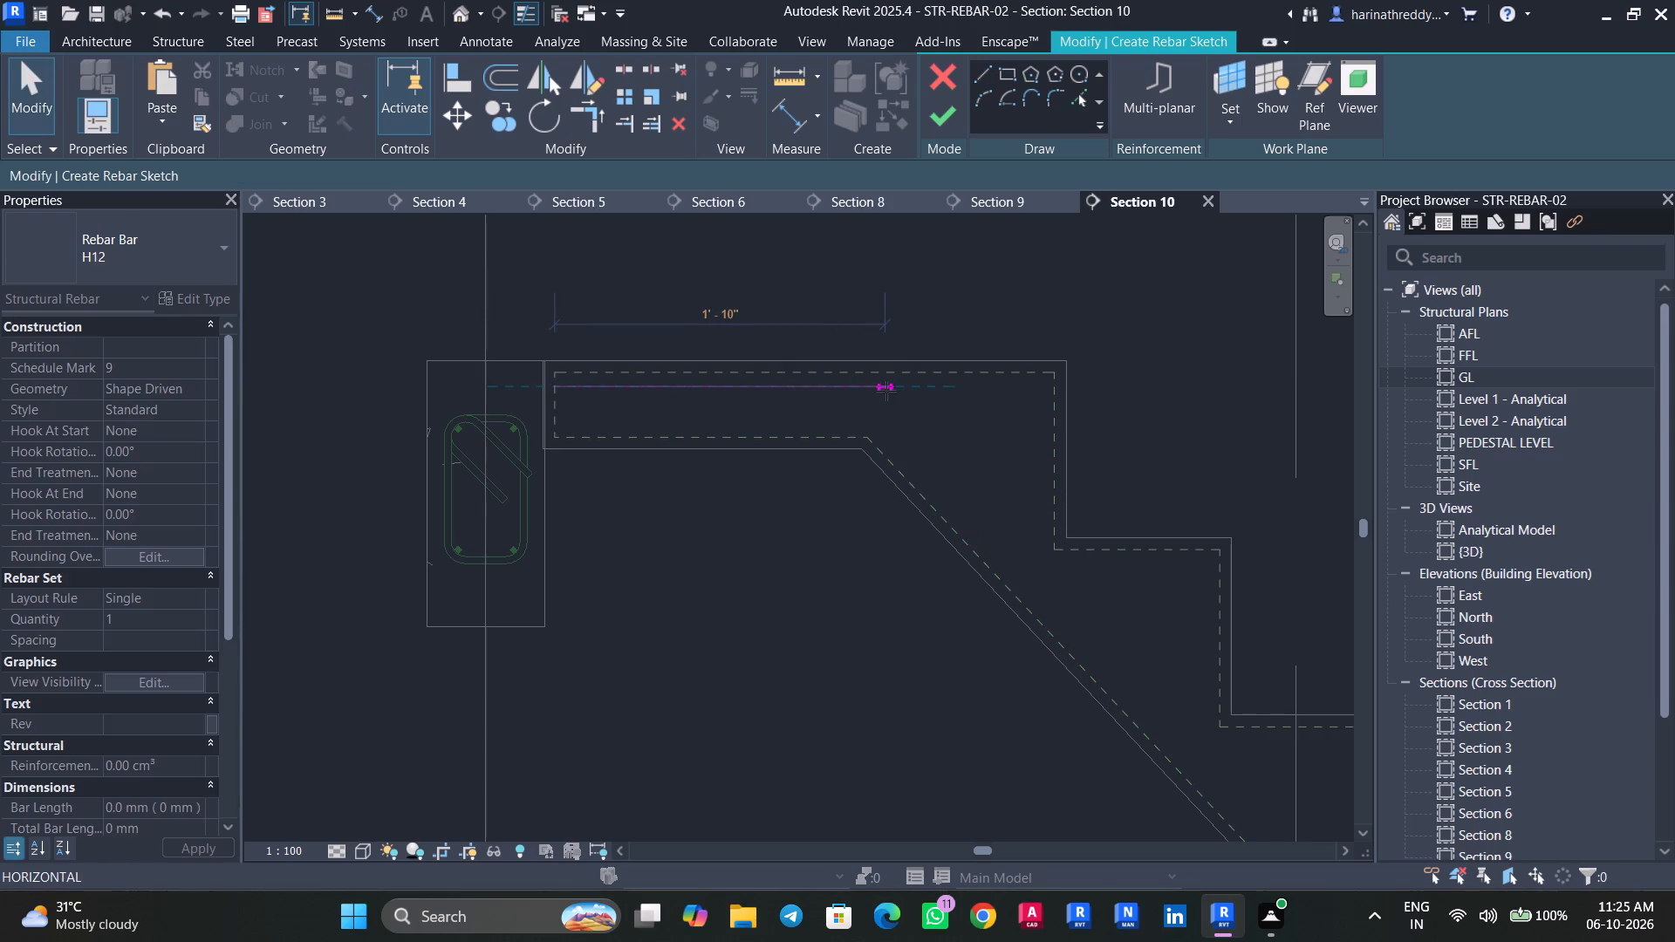
# Continue the bar line down the sloping waist about 7' 10 1/2" to grid G below GL, ending with a horizontal leg about 6" long.
pyautogui.click(975, 74)
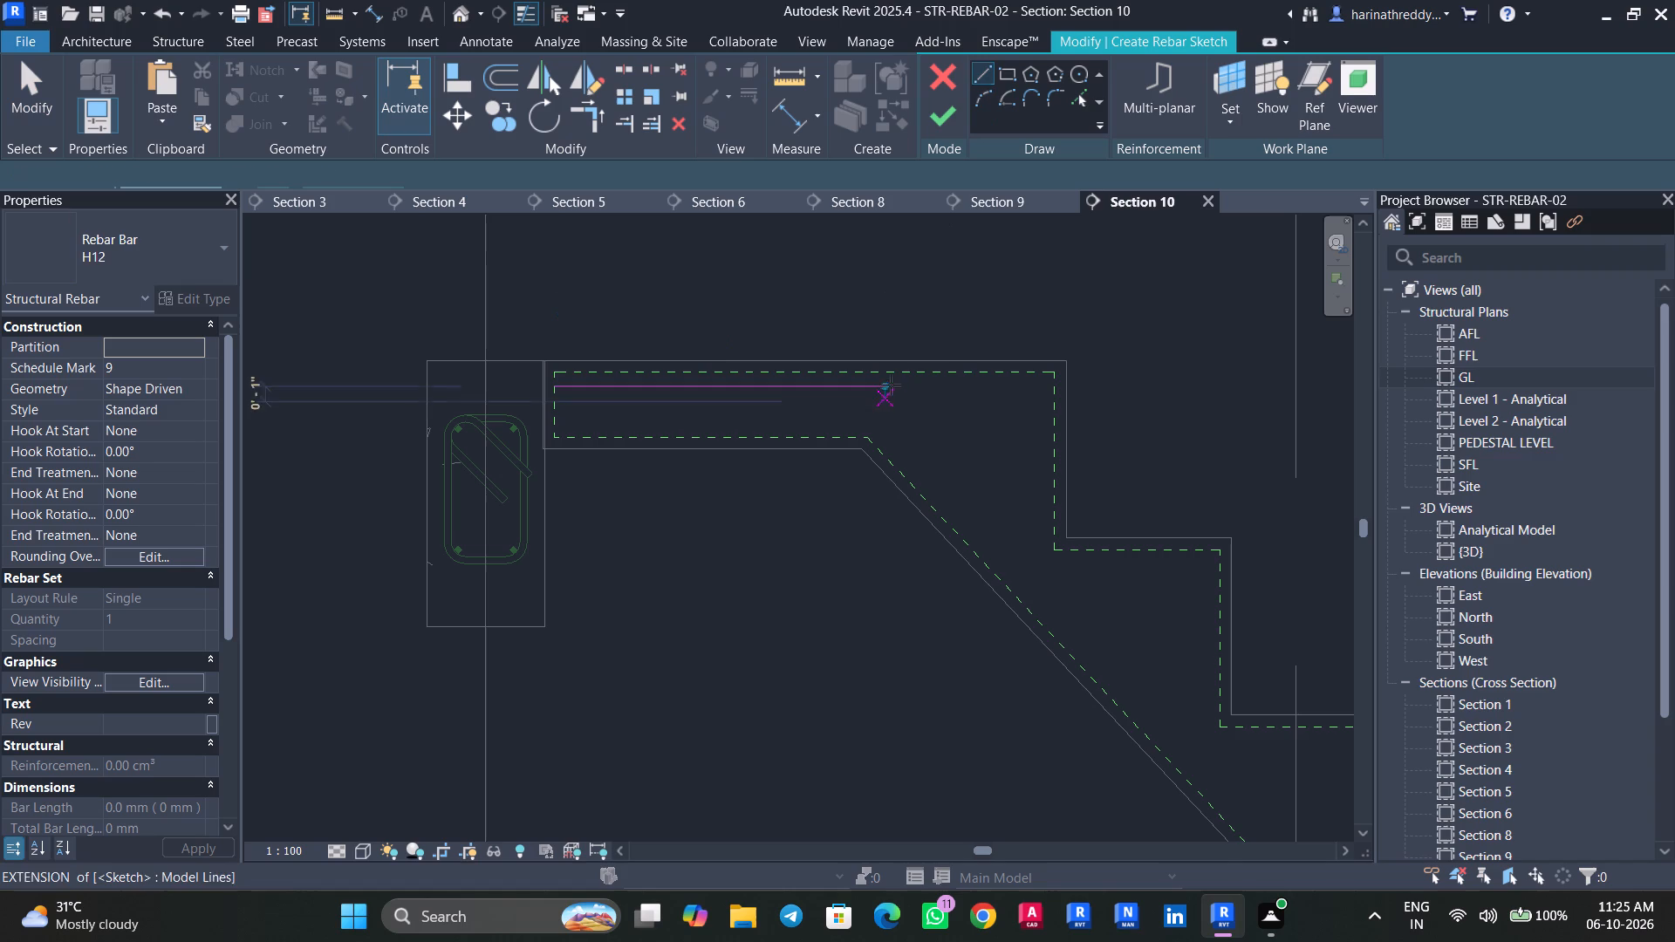
pyautogui.click(891, 383)
pyautogui.moveTo(1111, 636); pyautogui.dragTo(700, 365, button='middle')
pyautogui.moveTo(914, 605); pyautogui.dragTo(653, 363, button='middle')
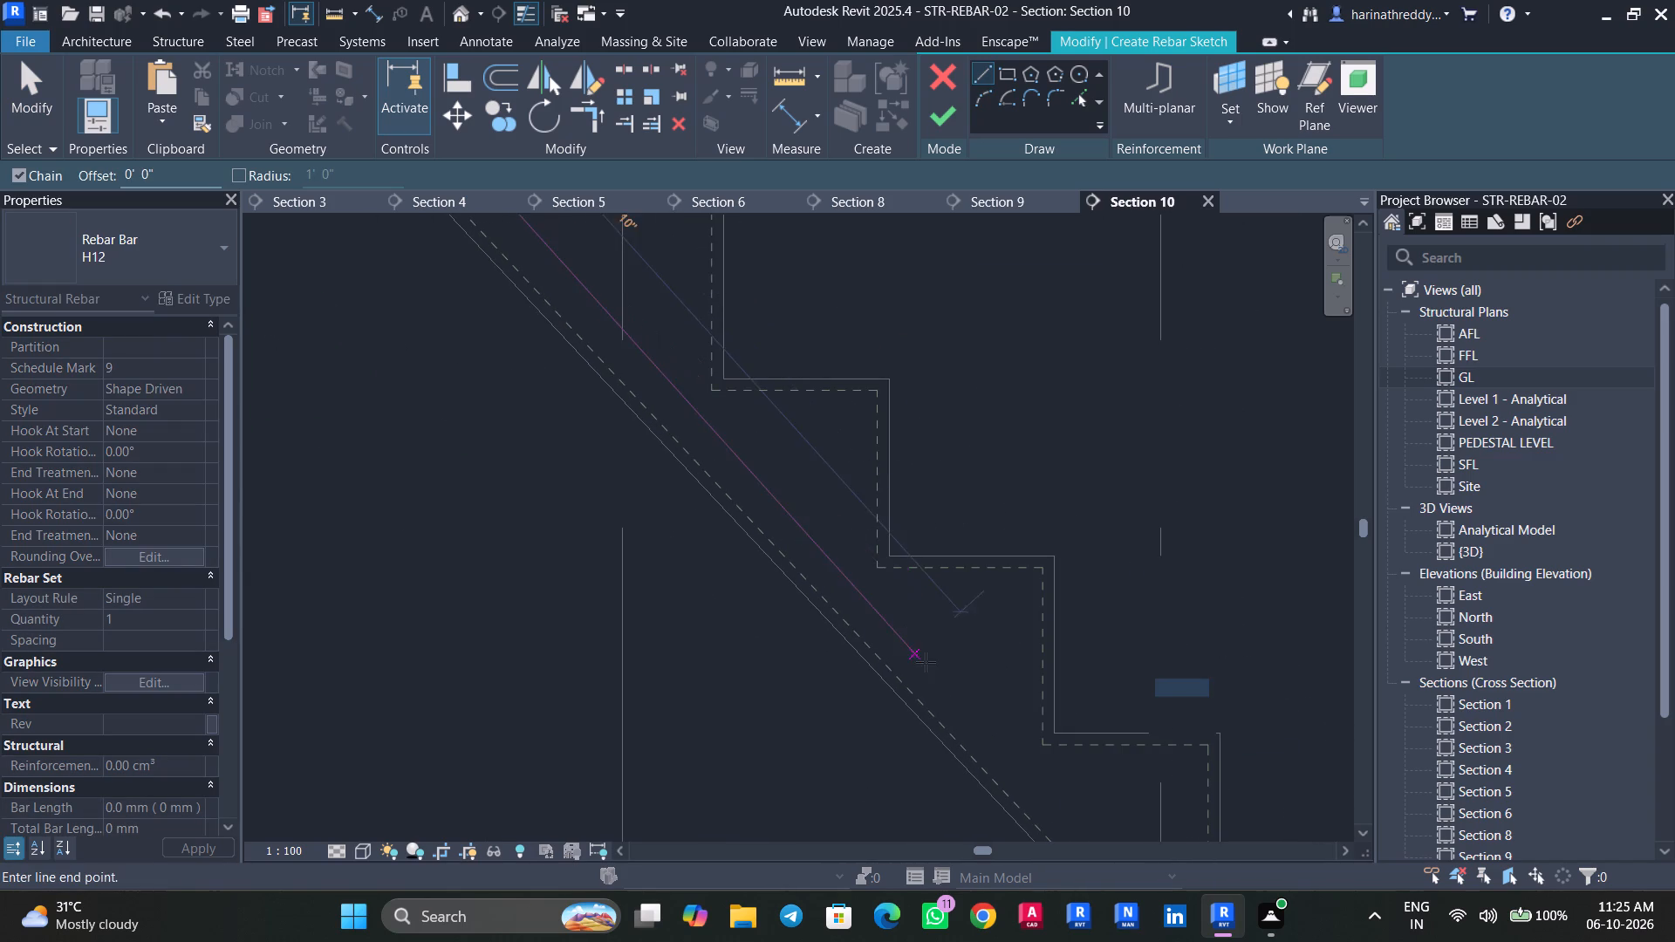
pyautogui.moveTo(907, 651); pyautogui.dragTo(747, 474, button='middle')
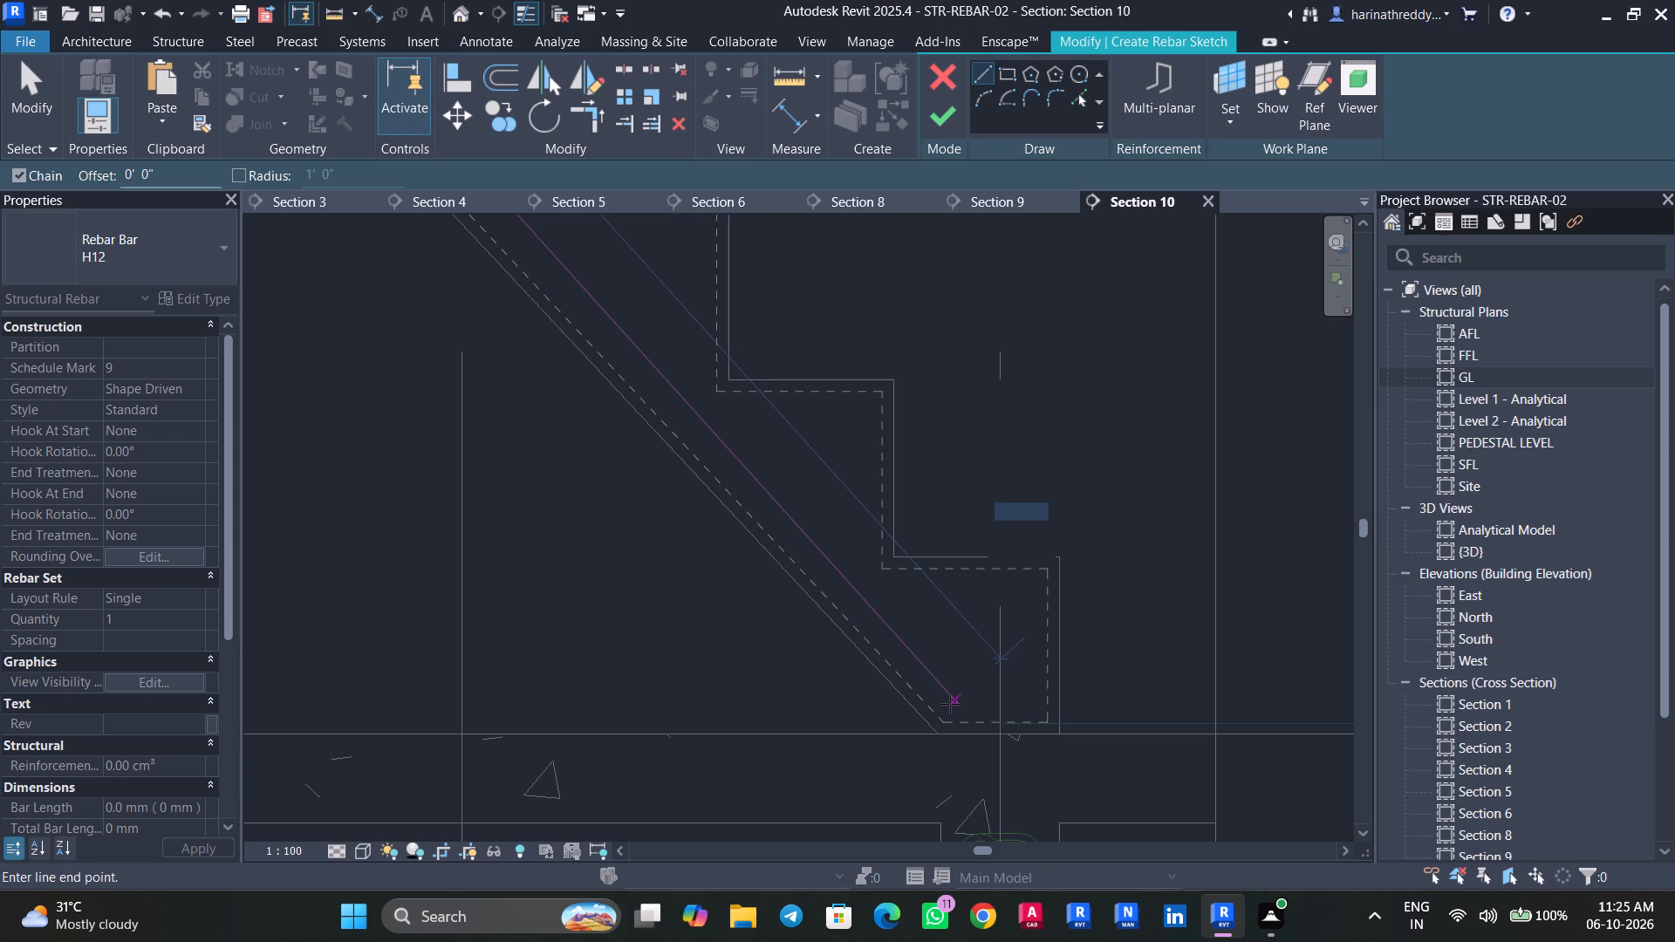
pyautogui.click(998, 755)
pyautogui.click(1097, 761)
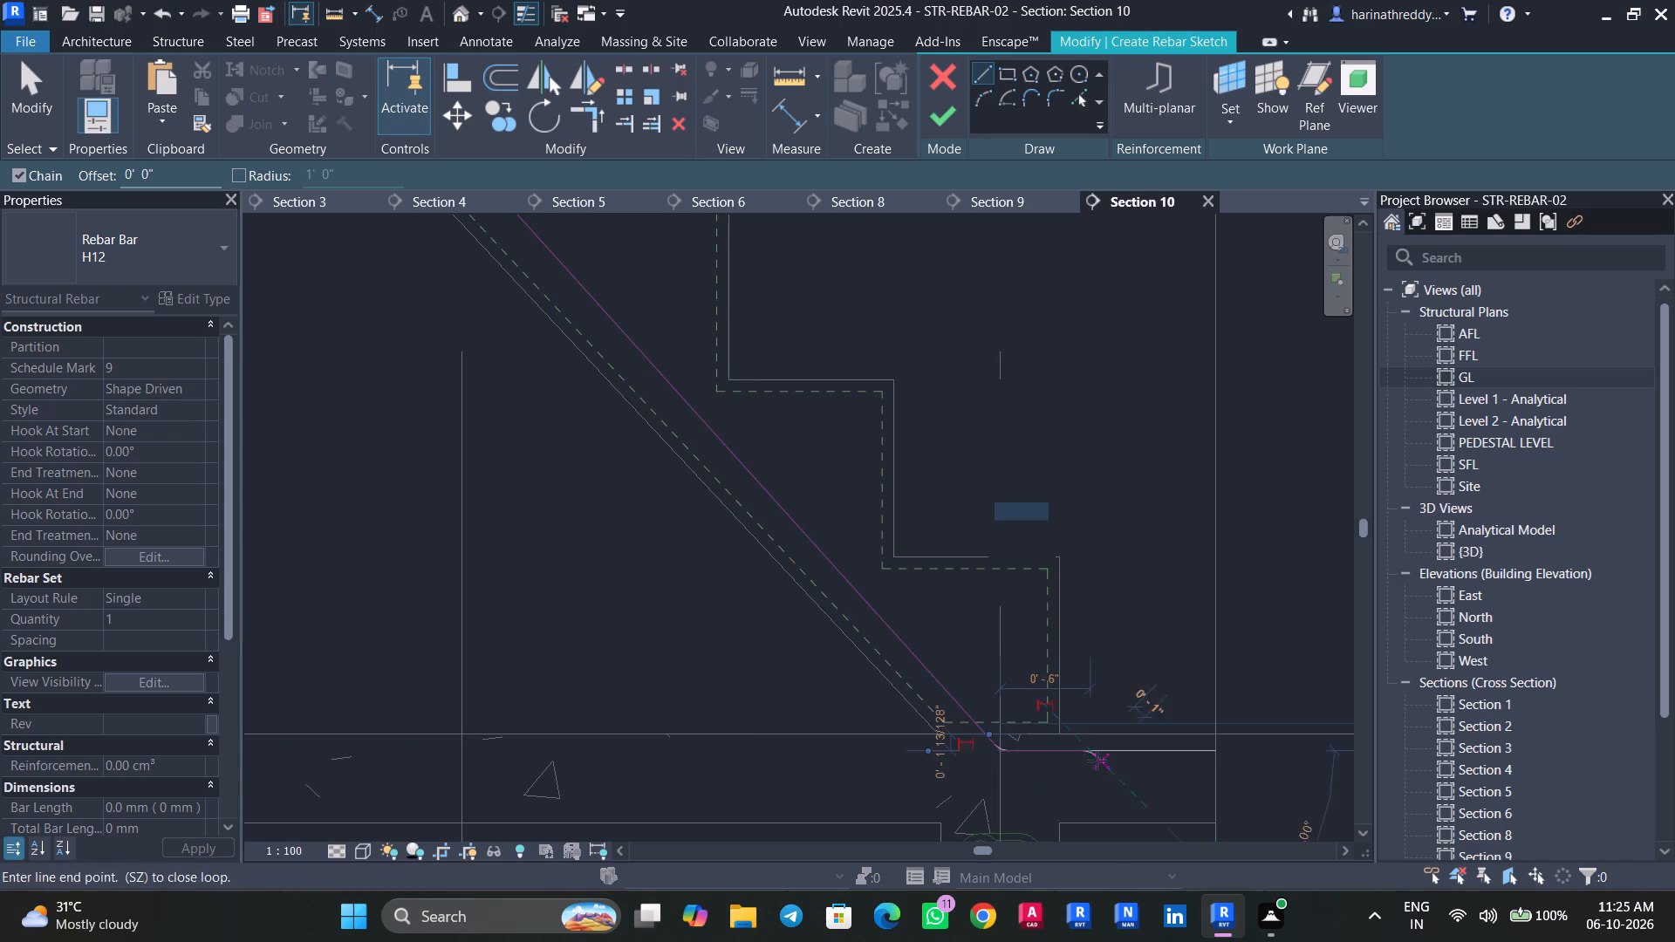
pyautogui.press('Escape')
pyautogui.press('Escape')
pyautogui.press('Escape')
pyautogui.press('Escape')
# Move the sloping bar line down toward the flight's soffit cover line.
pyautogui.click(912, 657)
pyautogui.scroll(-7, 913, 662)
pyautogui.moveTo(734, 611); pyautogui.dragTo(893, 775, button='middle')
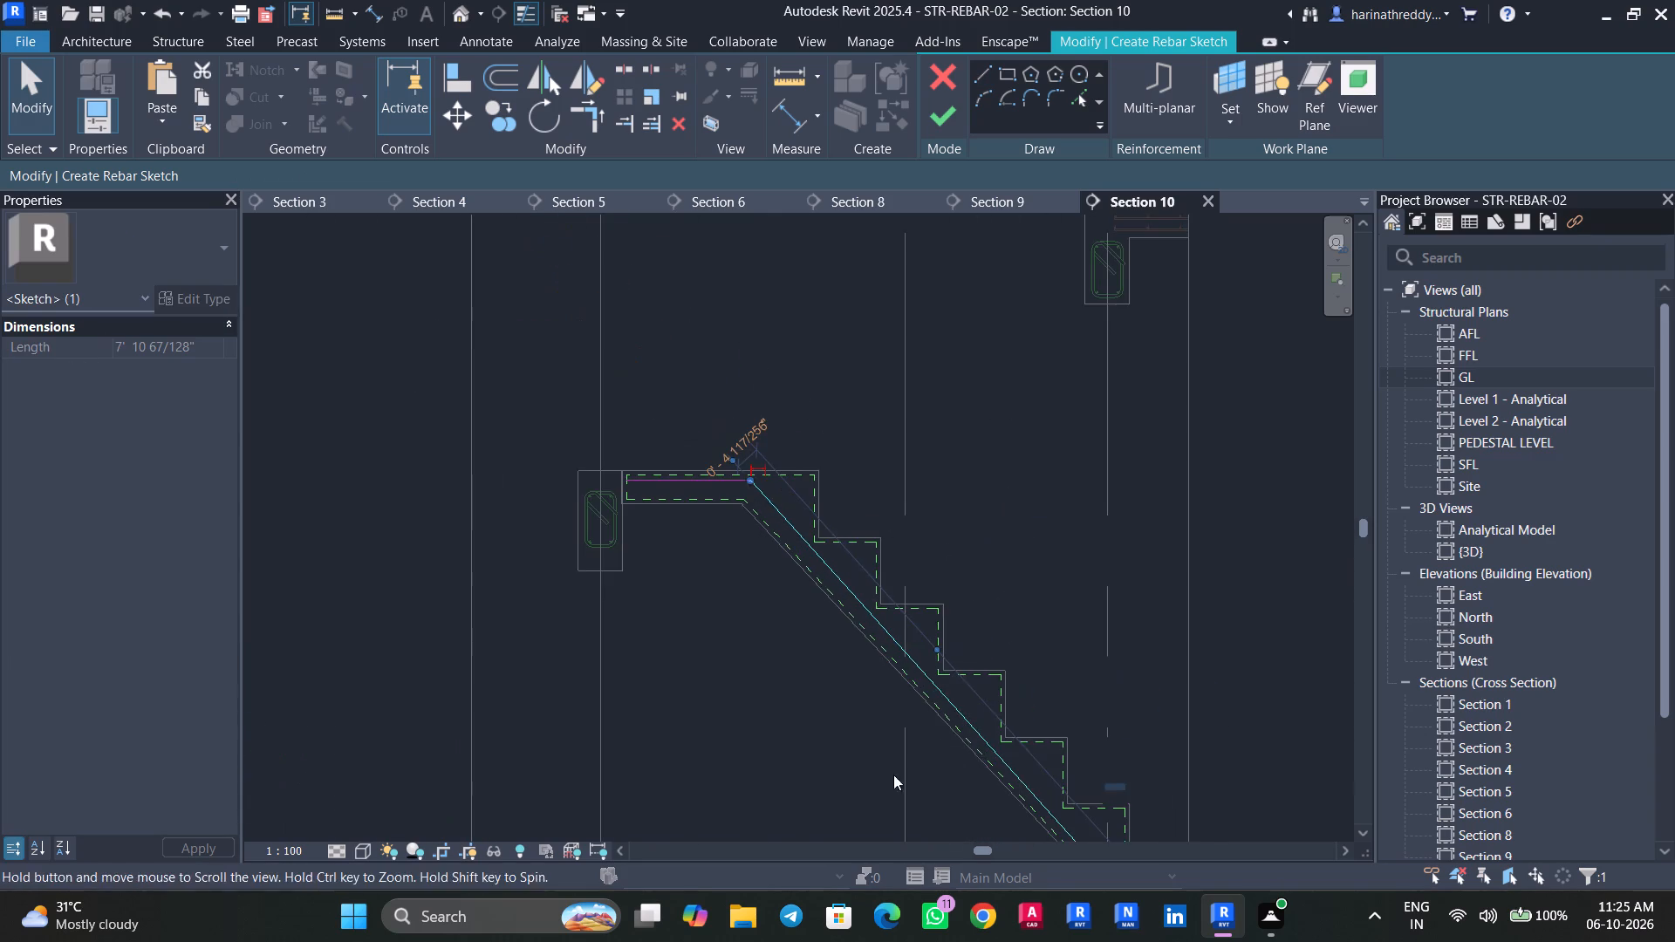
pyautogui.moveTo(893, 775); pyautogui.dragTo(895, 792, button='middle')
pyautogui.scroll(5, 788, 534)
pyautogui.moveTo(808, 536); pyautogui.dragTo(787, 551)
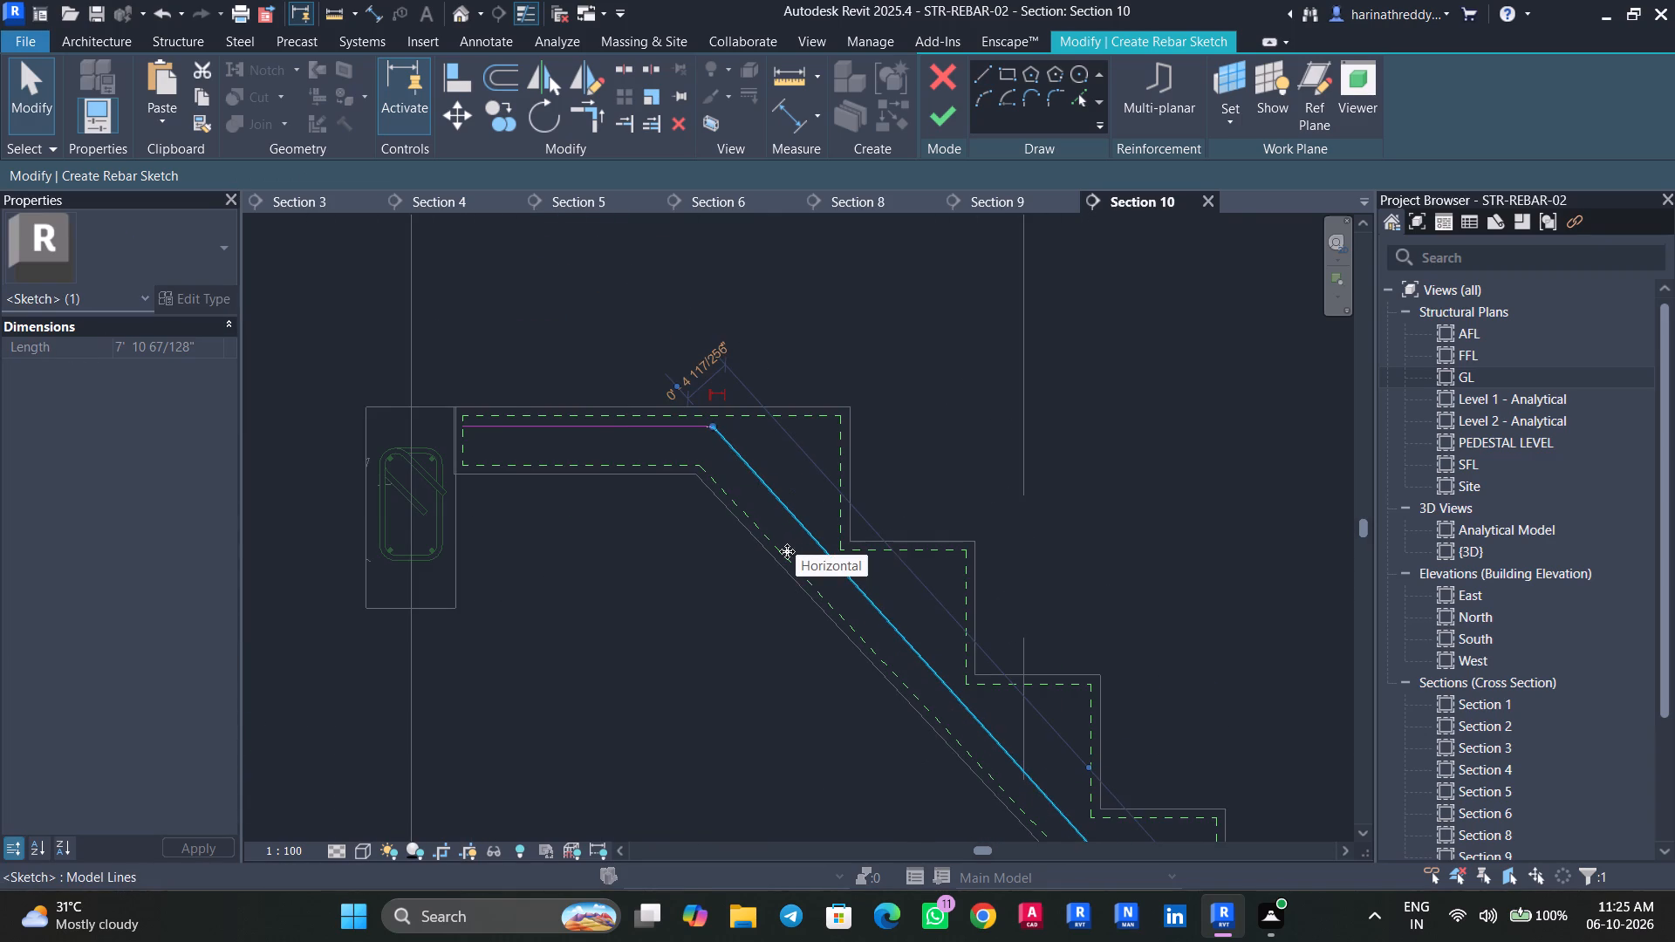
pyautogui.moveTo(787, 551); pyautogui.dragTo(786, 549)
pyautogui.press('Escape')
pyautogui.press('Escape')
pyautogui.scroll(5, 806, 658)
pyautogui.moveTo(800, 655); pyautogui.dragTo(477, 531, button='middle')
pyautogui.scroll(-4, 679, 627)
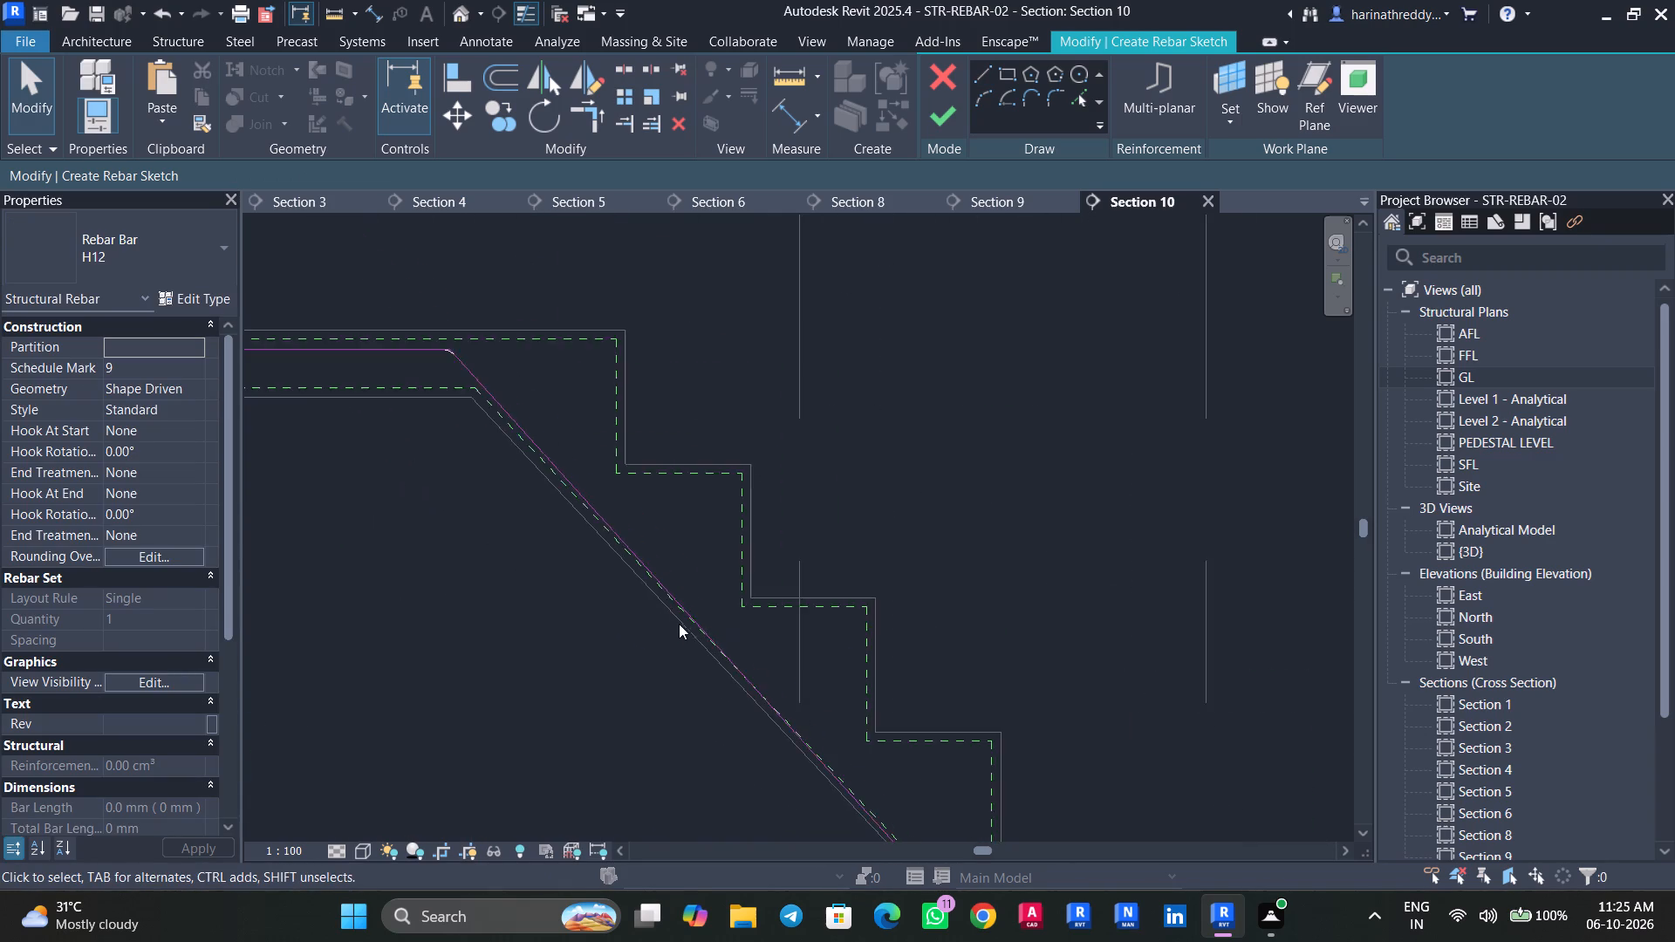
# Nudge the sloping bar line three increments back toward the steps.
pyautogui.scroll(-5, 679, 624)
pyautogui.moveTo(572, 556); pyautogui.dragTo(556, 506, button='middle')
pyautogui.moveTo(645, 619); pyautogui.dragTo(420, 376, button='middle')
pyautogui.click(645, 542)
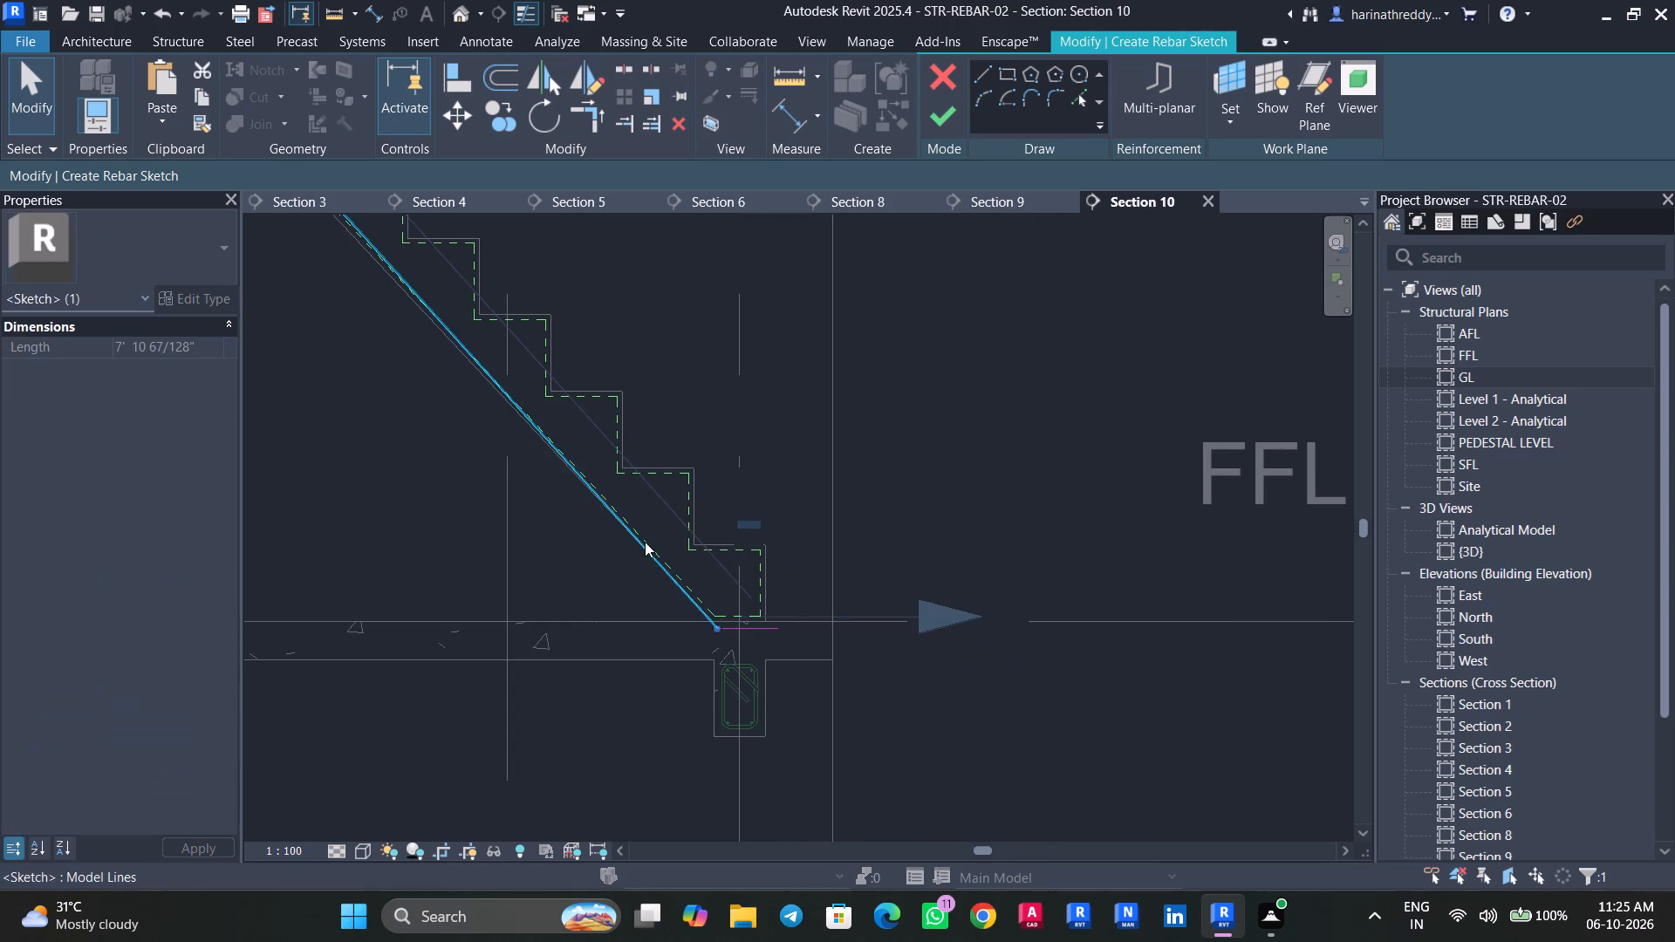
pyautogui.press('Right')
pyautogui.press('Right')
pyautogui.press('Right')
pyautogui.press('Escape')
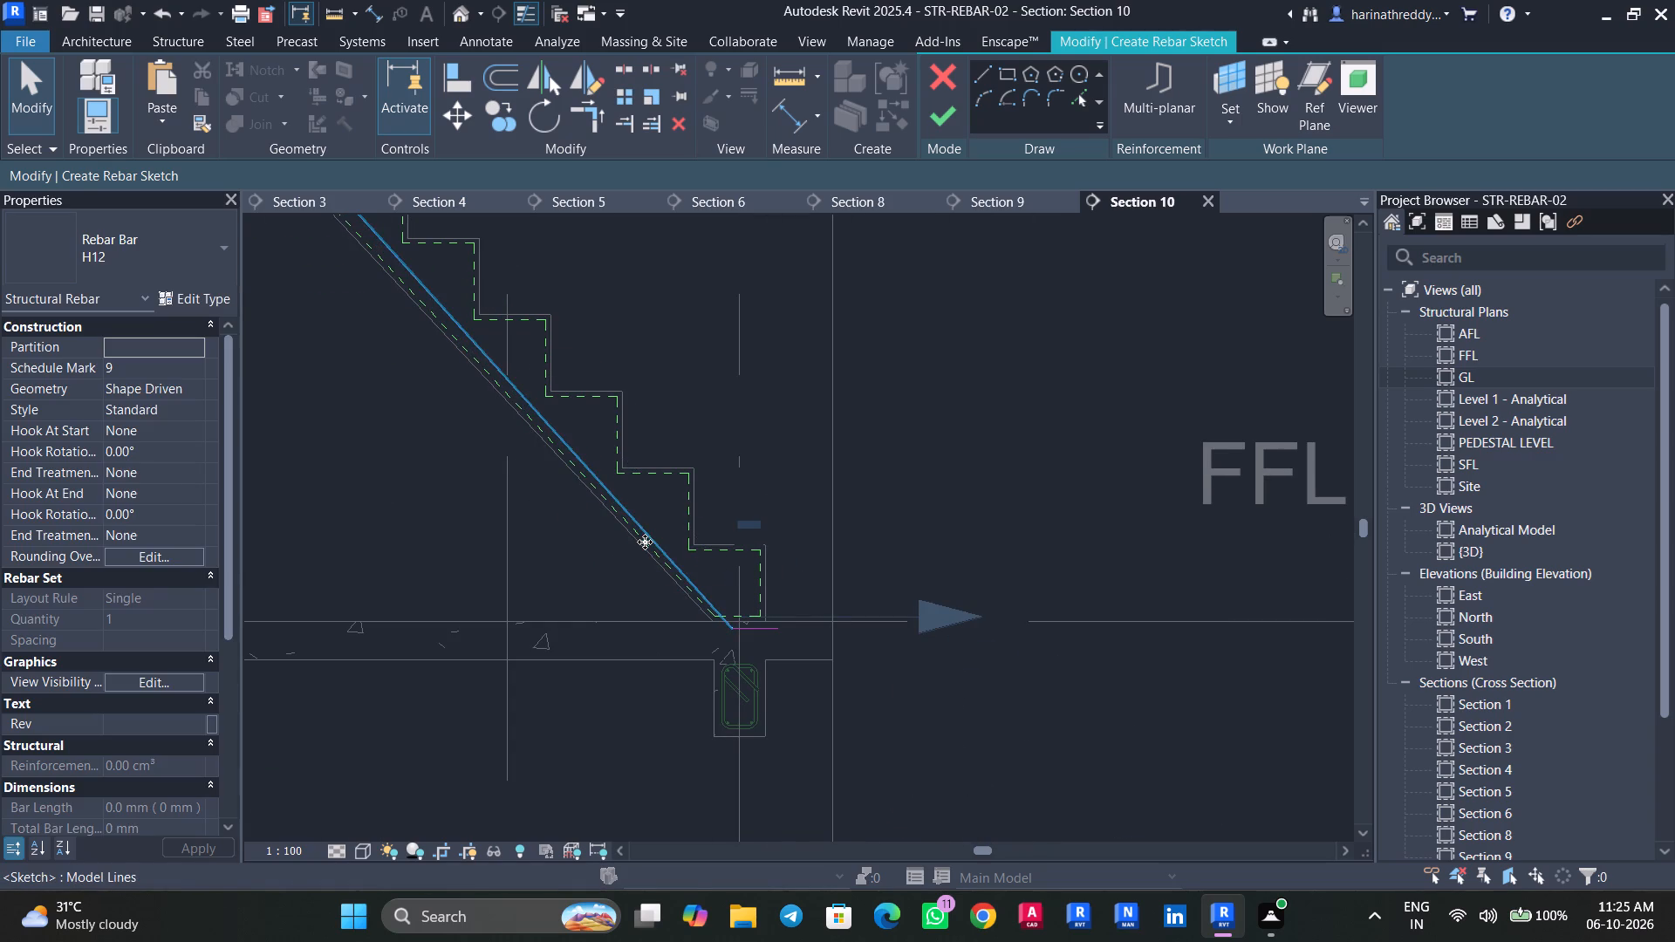
# Delete the sloping bar line from the rebar sketch.
pyautogui.click(669, 535)
pyautogui.click(655, 548)
pyautogui.press('Delete')
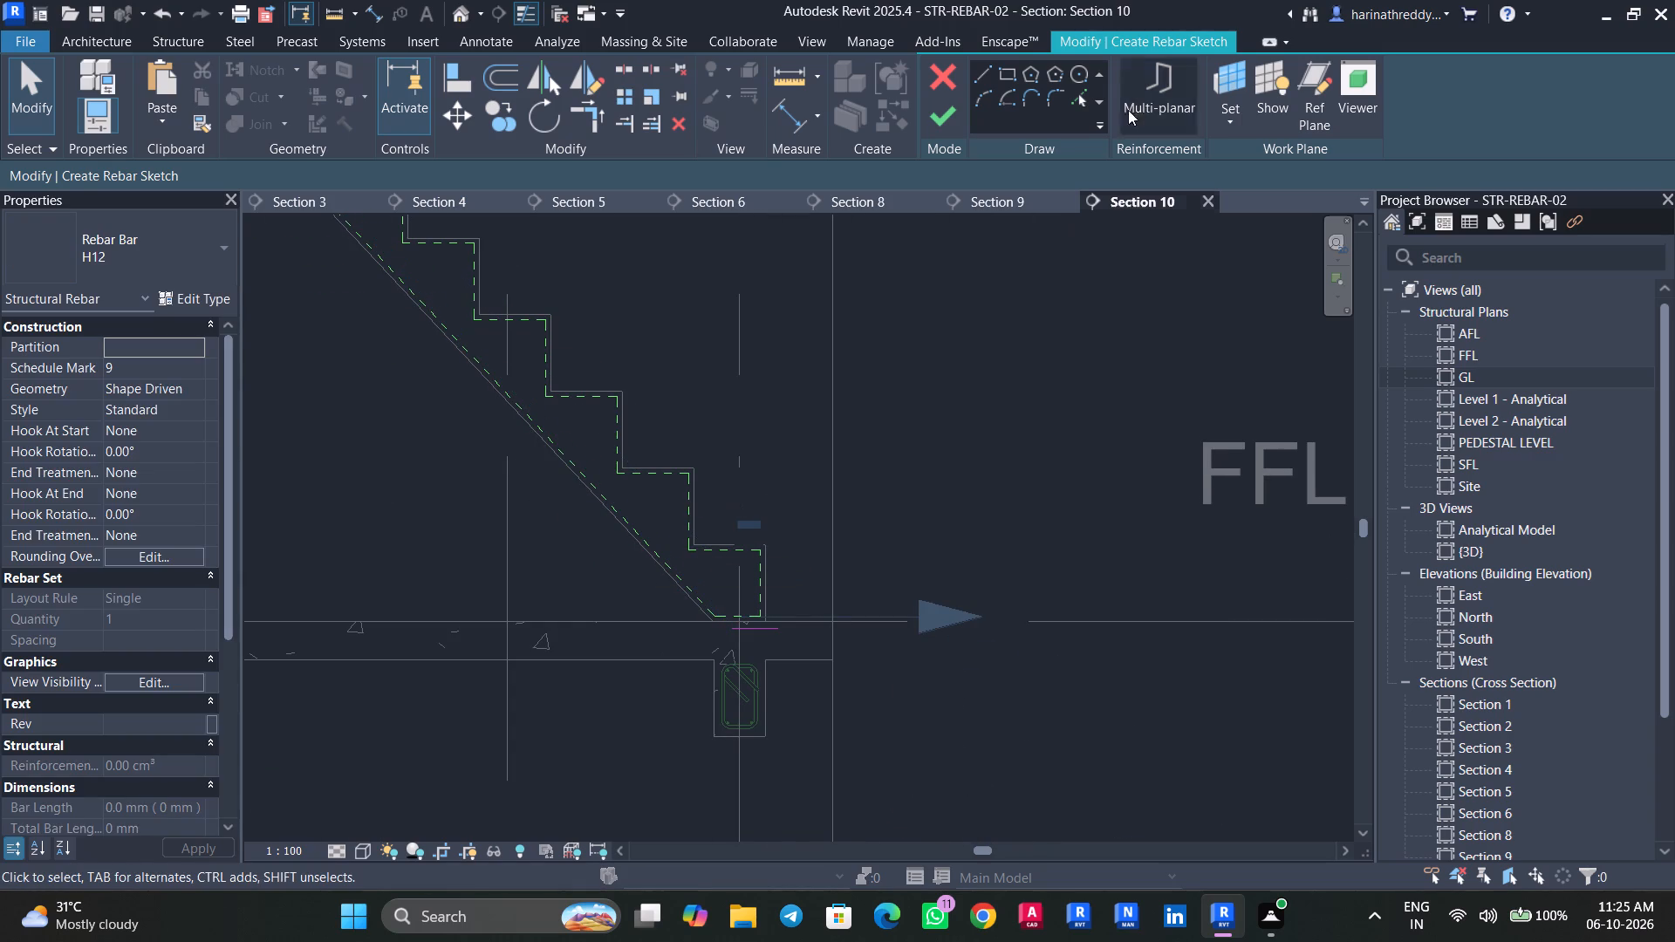
# Use Pick Lines to create a sketch line along the lower flight's sloping soffit edge.
pyautogui.click(1084, 99)
pyautogui.scroll(4, 570, 460)
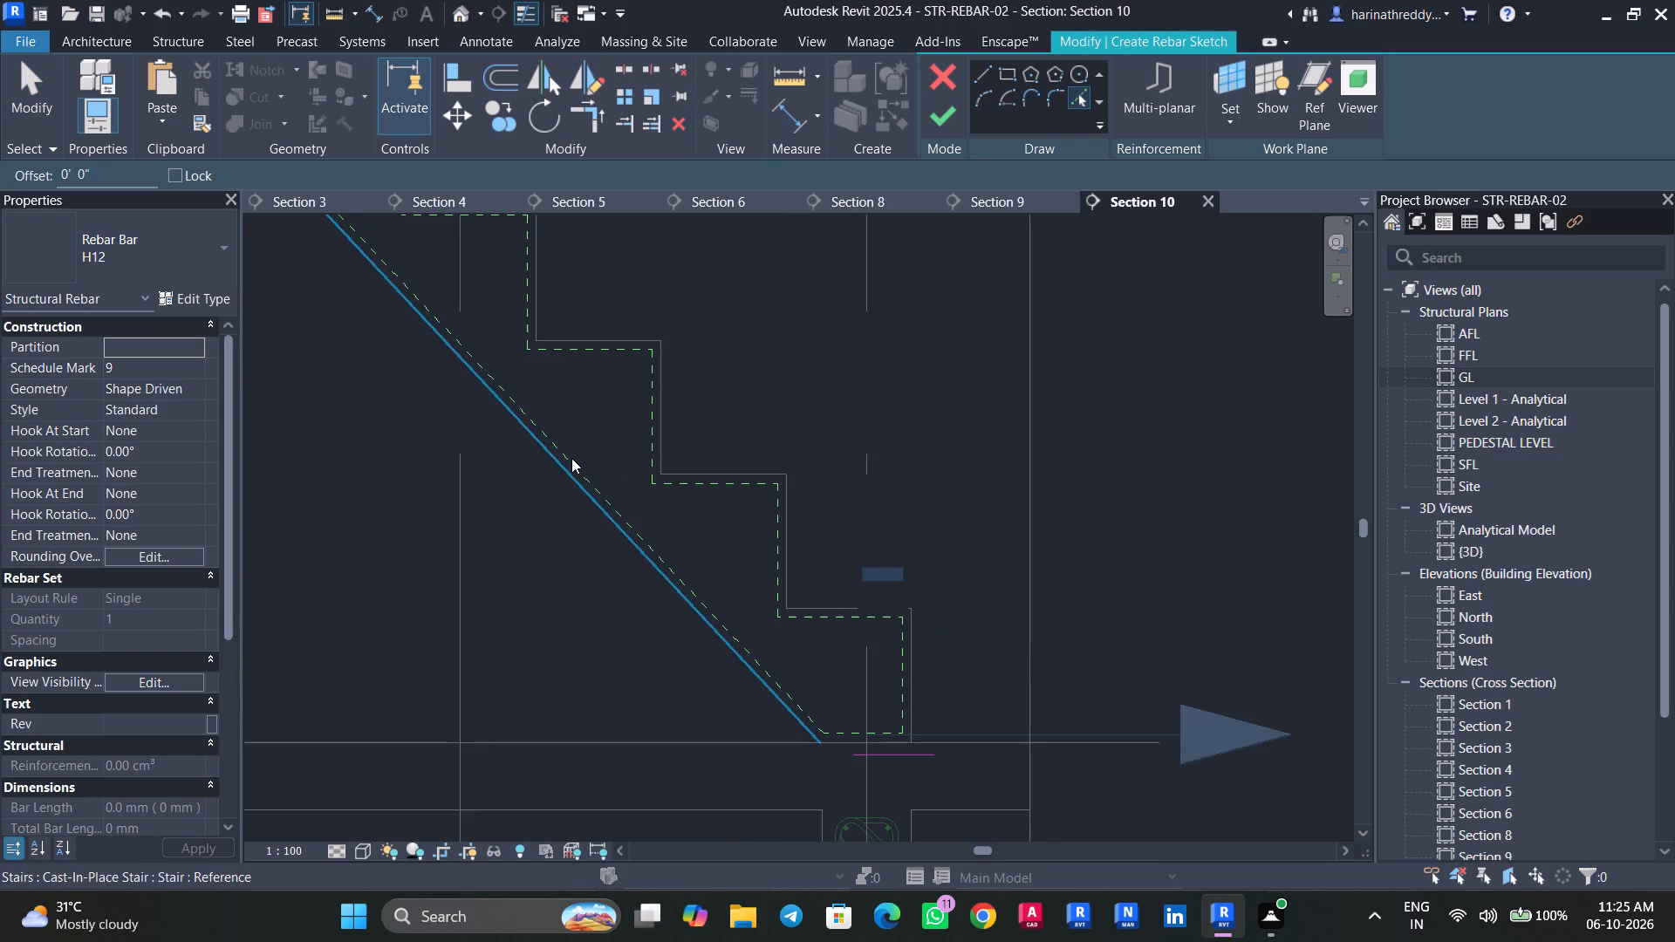
pyautogui.press('Tab')
pyautogui.press('Tab')
pyautogui.click(571, 466)
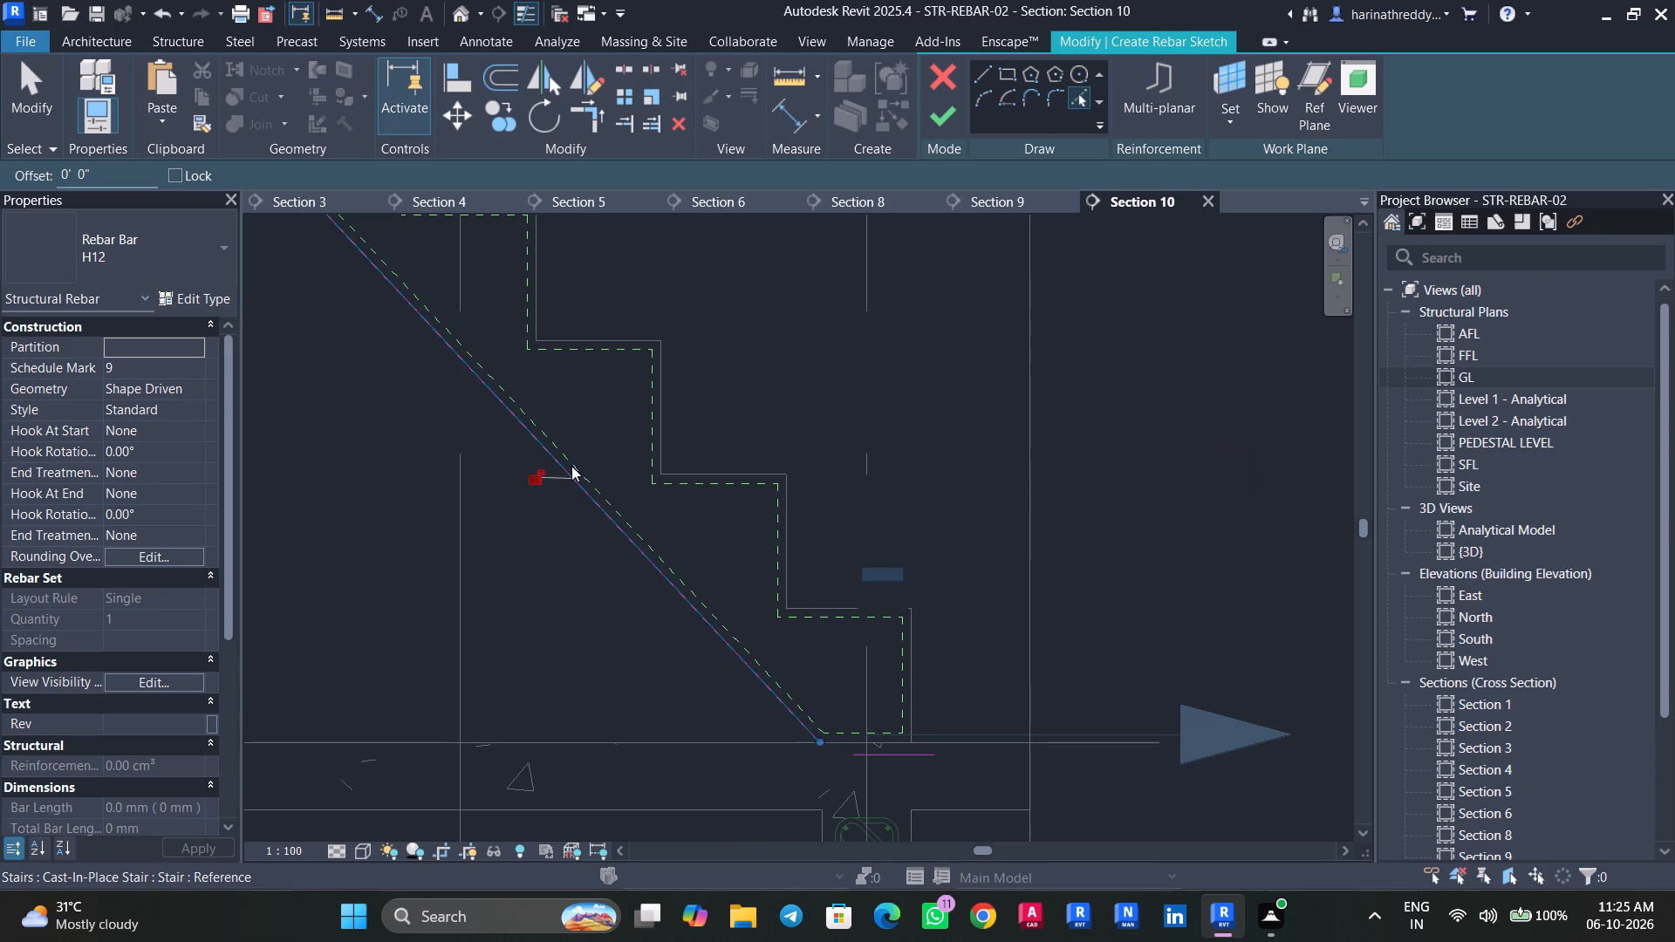
pyautogui.press('Escape')
pyautogui.press('Escape')
# Shift the picked sloping line off the soffit edge to just inside the lower flight's soffit cover line.
pyautogui.click(580, 487)
pyautogui.moveTo(583, 487); pyautogui.dragTo(605, 477)
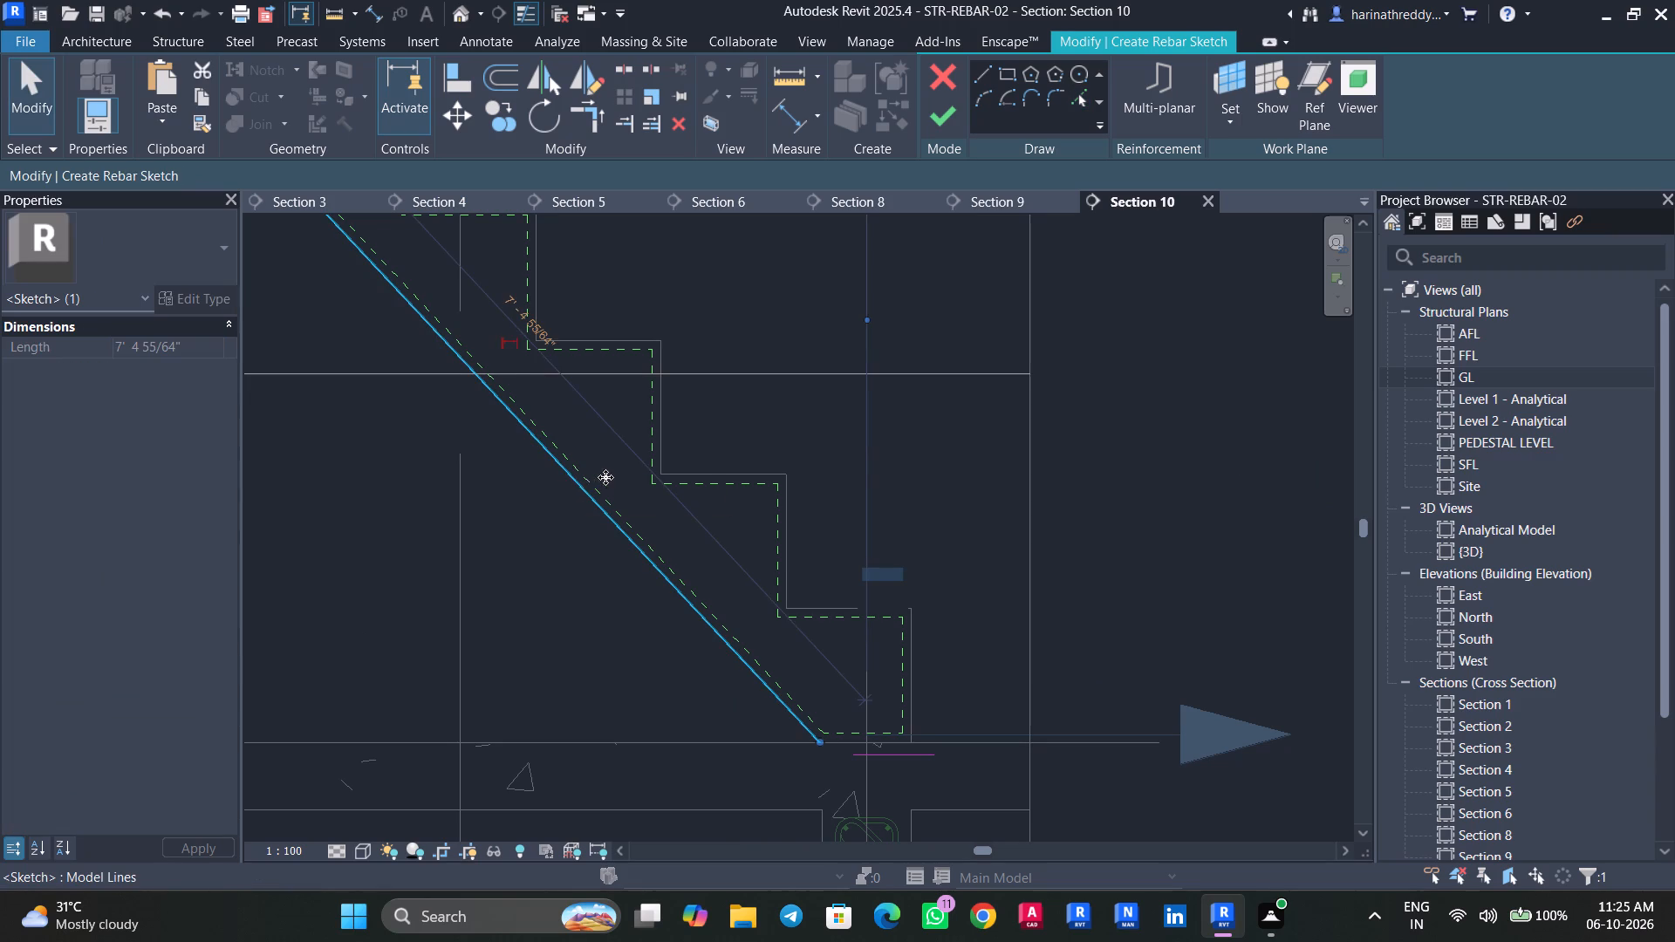
pyautogui.moveTo(605, 477); pyautogui.dragTo(599, 475)
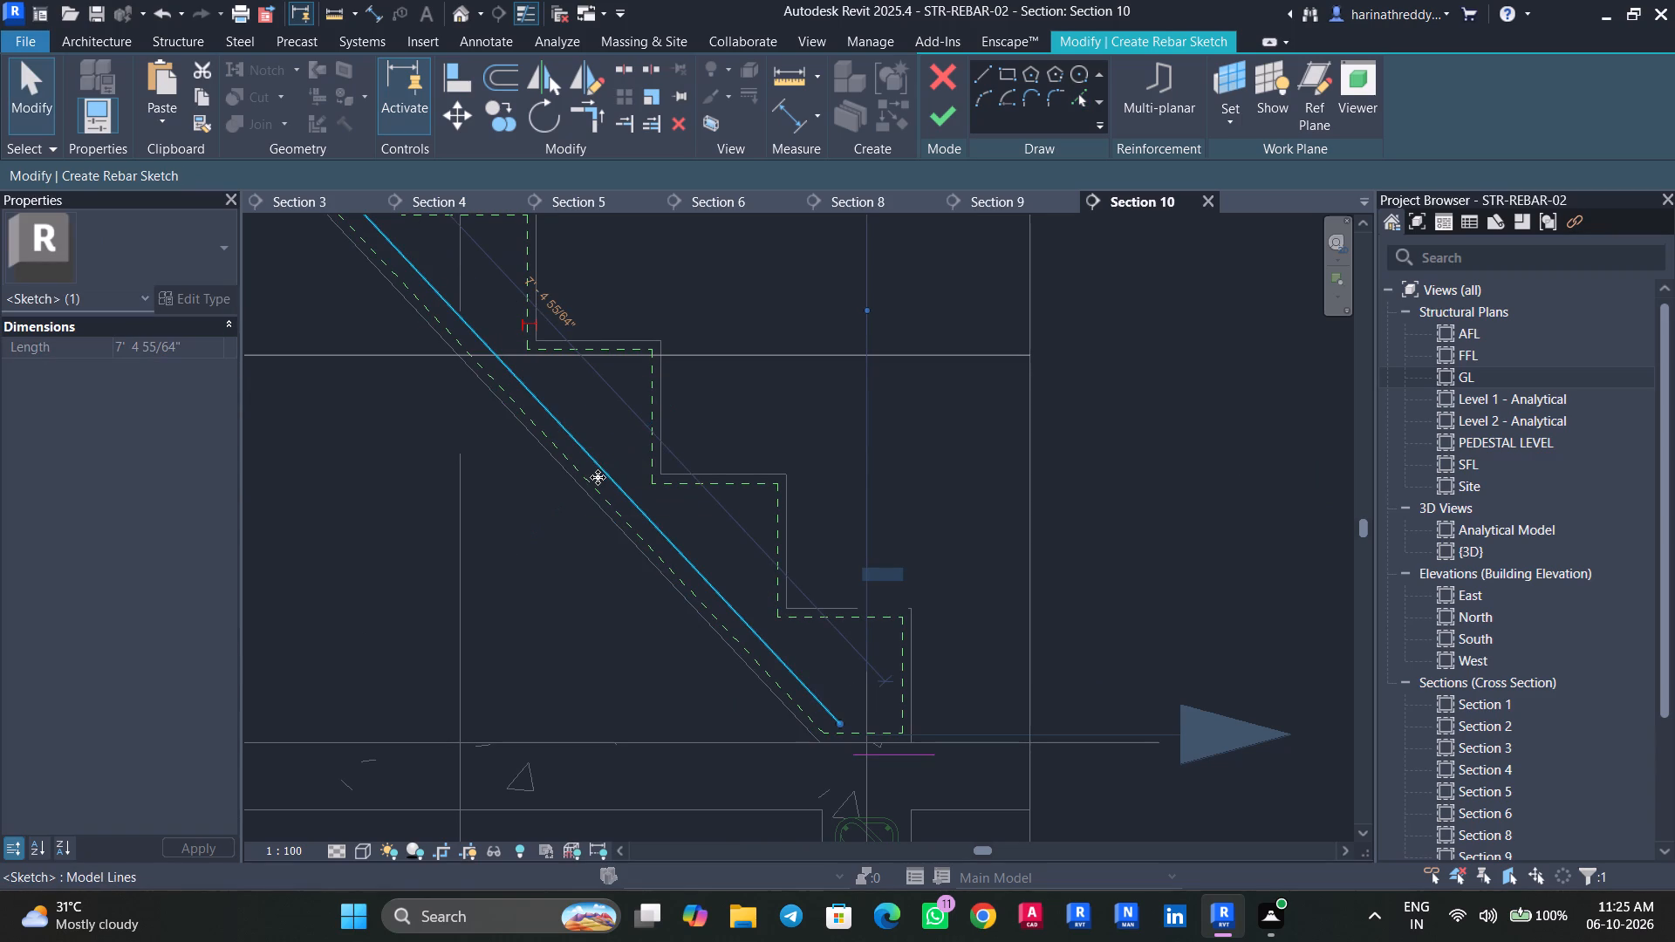
pyautogui.press('Left')
pyautogui.press('Left')
pyautogui.press('Escape')
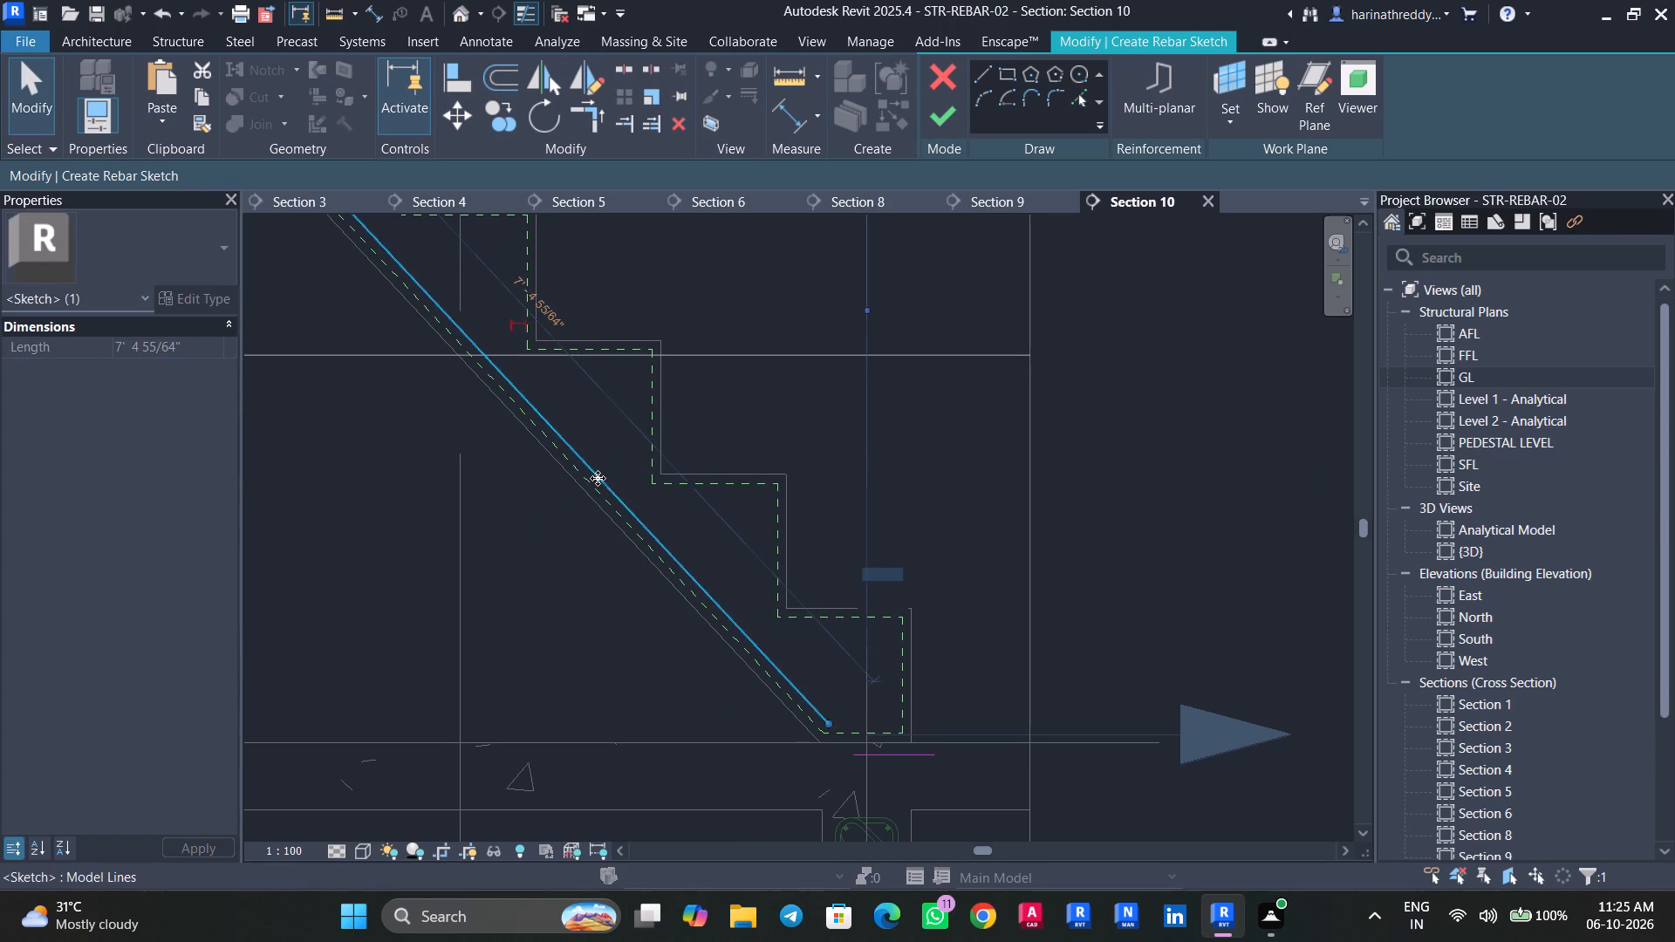
pyautogui.press('Escape')
pyautogui.click(859, 745)
pyautogui.press('Escape')
pyautogui.press('Escape')
pyautogui.press('Escape')
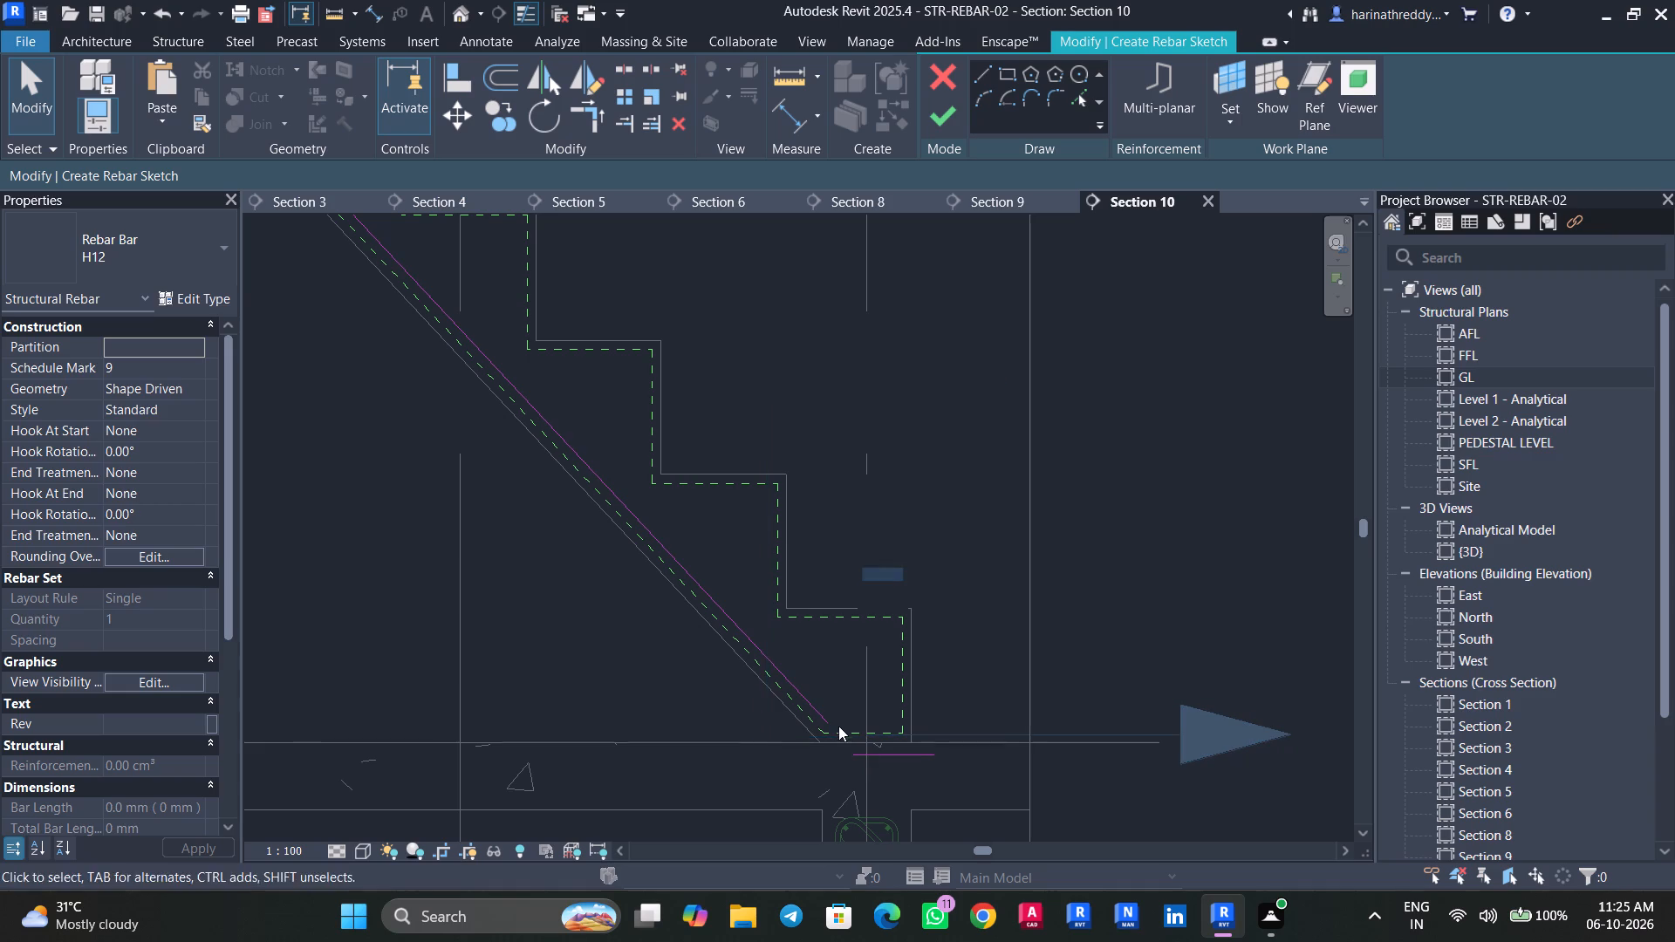
# Extend the sloping line's lower end to the short horizontal line at the flight's base and trim the two into a corner.
pyautogui.click(822, 716)
pyautogui.press('Escape')
pyautogui.click(821, 714)
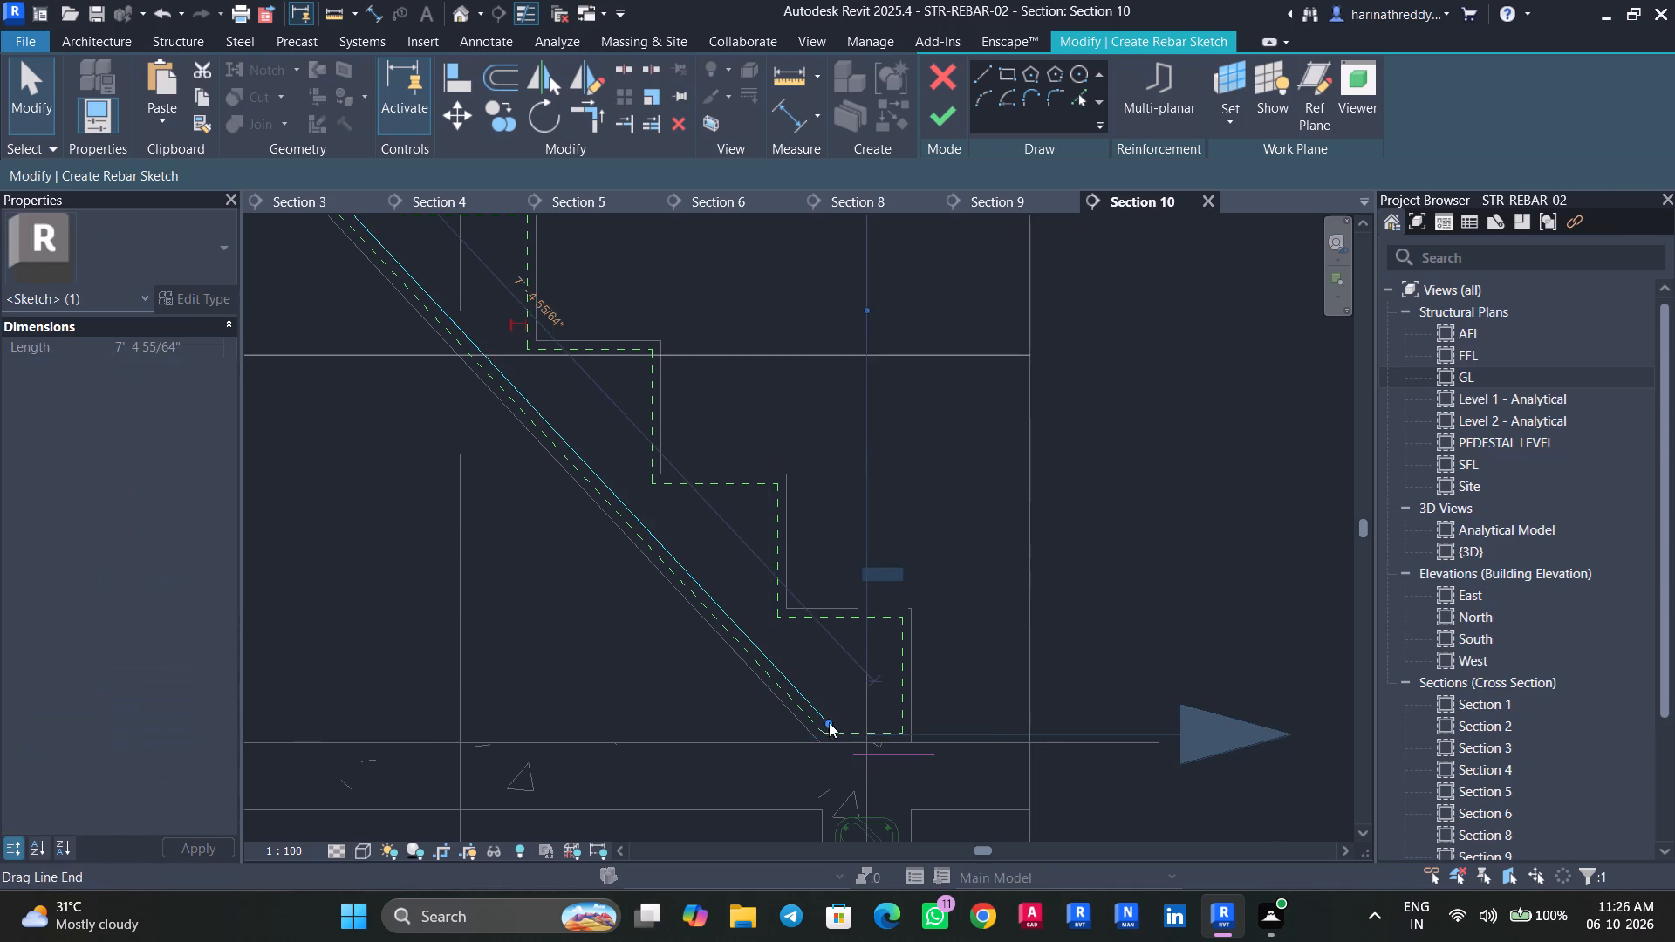
pyautogui.moveTo(828, 720); pyautogui.dragTo(856, 759)
pyautogui.scroll(3, 856, 759)
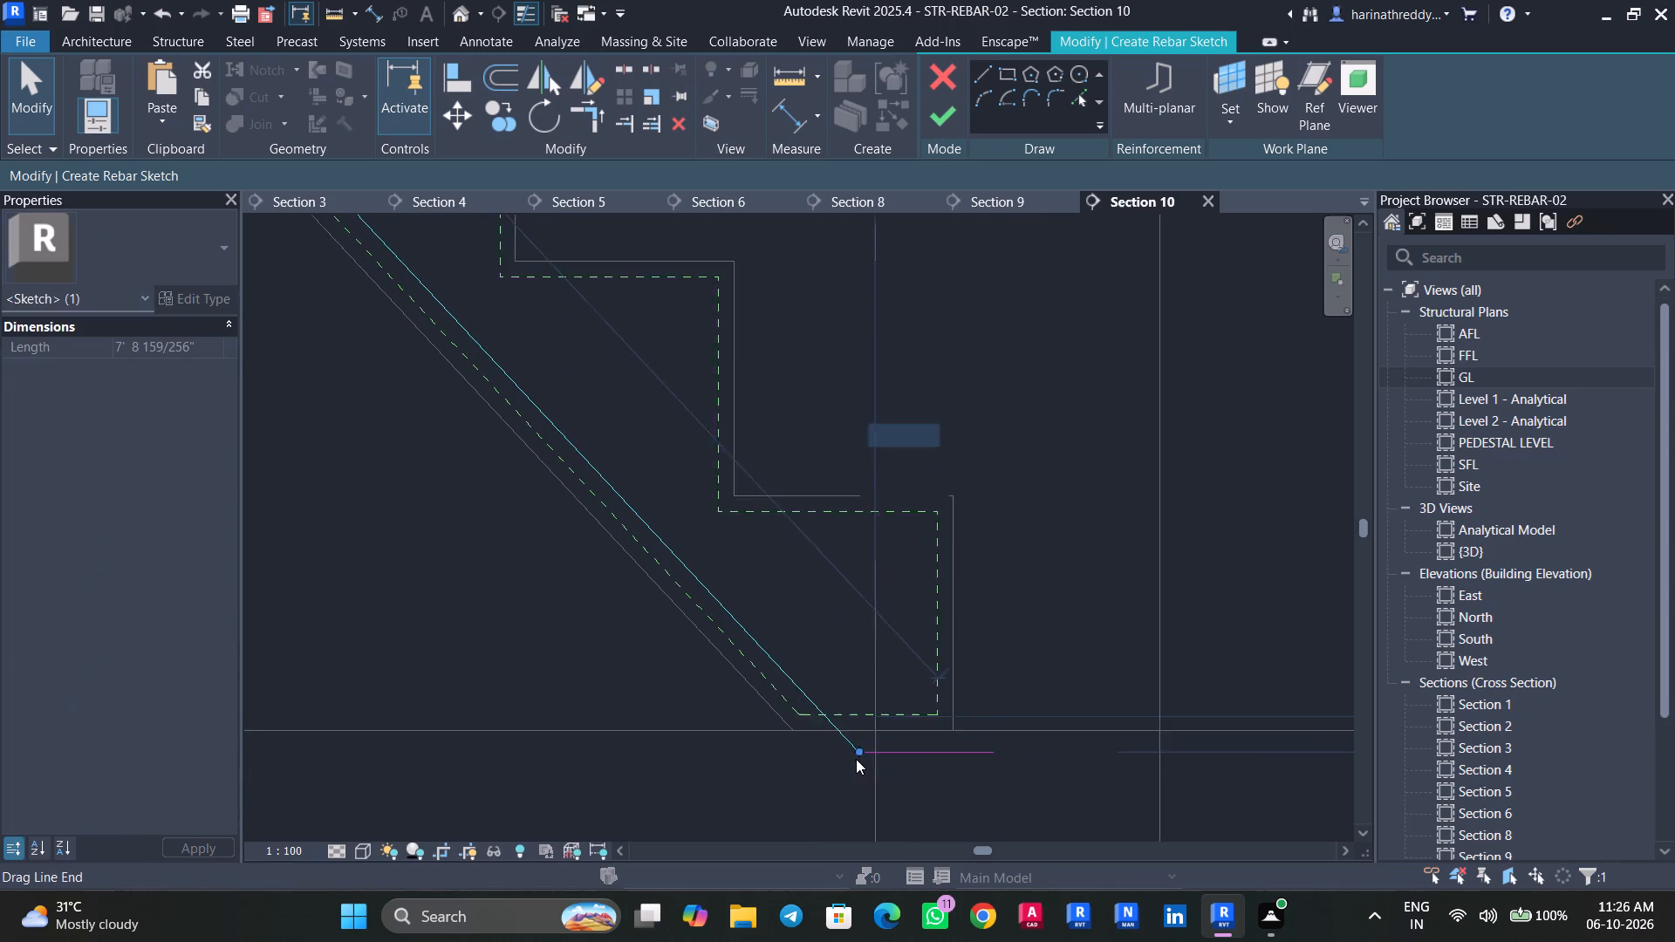
pyautogui.scroll(4, 856, 759)
pyautogui.scroll(-1, 856, 759)
pyautogui.scroll(1, 857, 759)
pyautogui.press('Escape')
pyautogui.press('Escape')
pyautogui.press('t')
pyautogui.press('r')
pyautogui.click(908, 748)
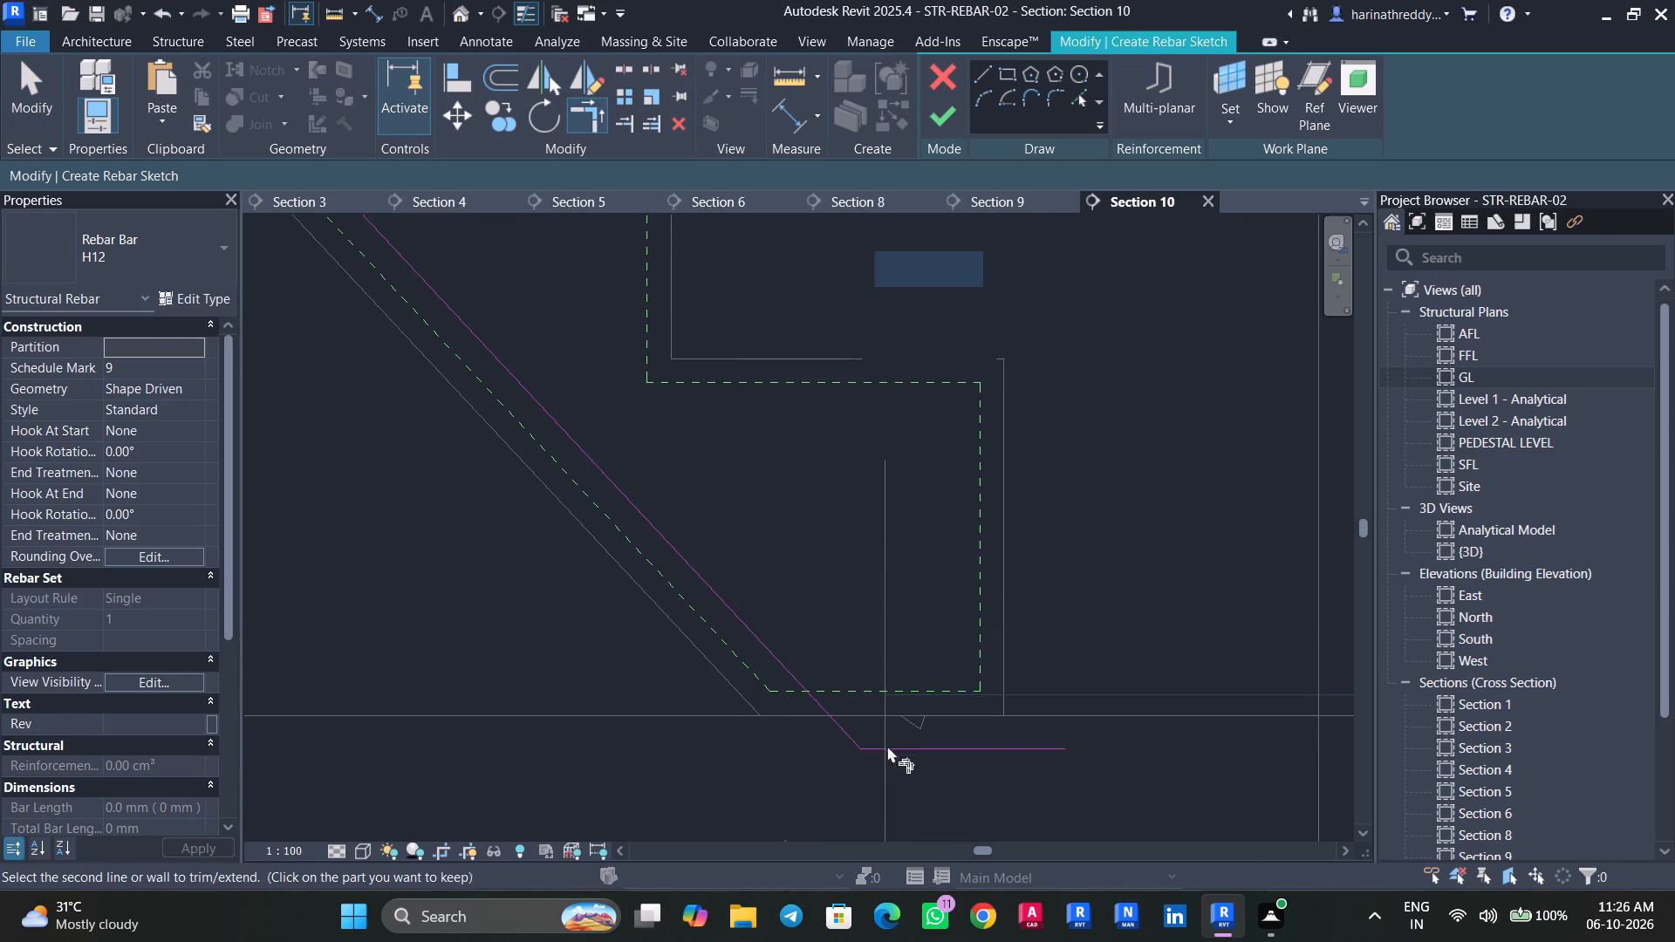
pyautogui.press('Tab')
pyautogui.press('Tab')
pyautogui.click(851, 737)
pyautogui.scroll(-3, 851, 737)
pyautogui.scroll(1, 850, 737)
pyautogui.scroll(-8, 850, 737)
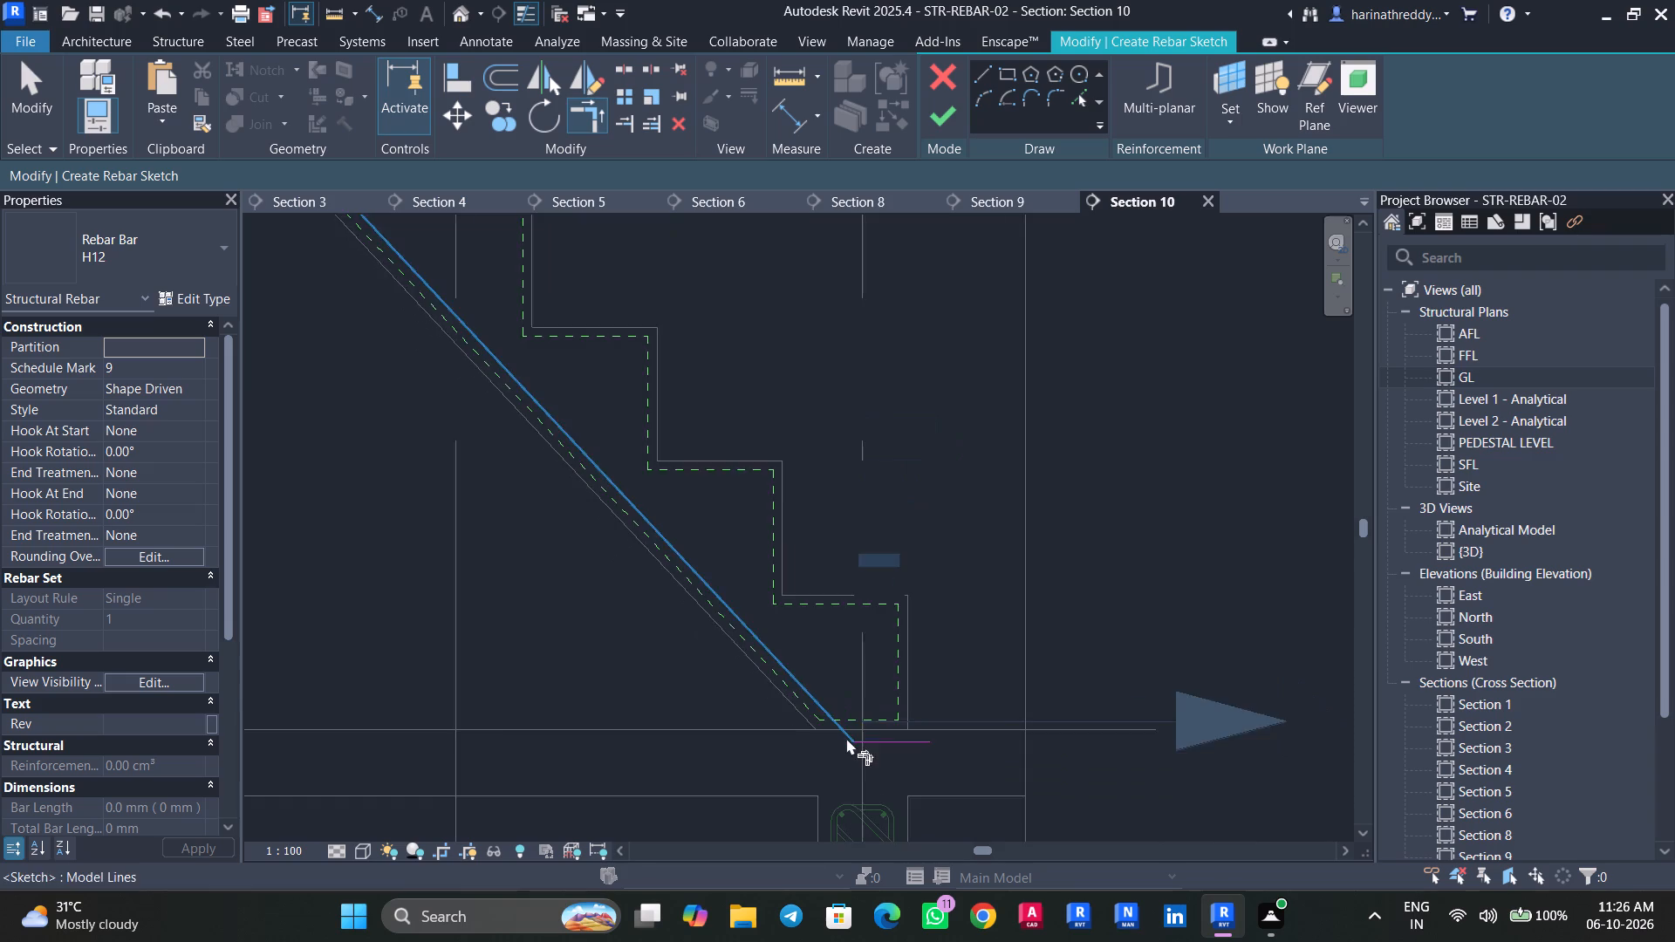
pyautogui.scroll(-9, 846, 738)
pyautogui.press('Escape')
pyautogui.press('Escape')
pyautogui.press('Escape')
# Extend the sloping line's upper end to the horizontal landing line and trim both lines into a corner.
pyautogui.scroll(13, 721, 620)
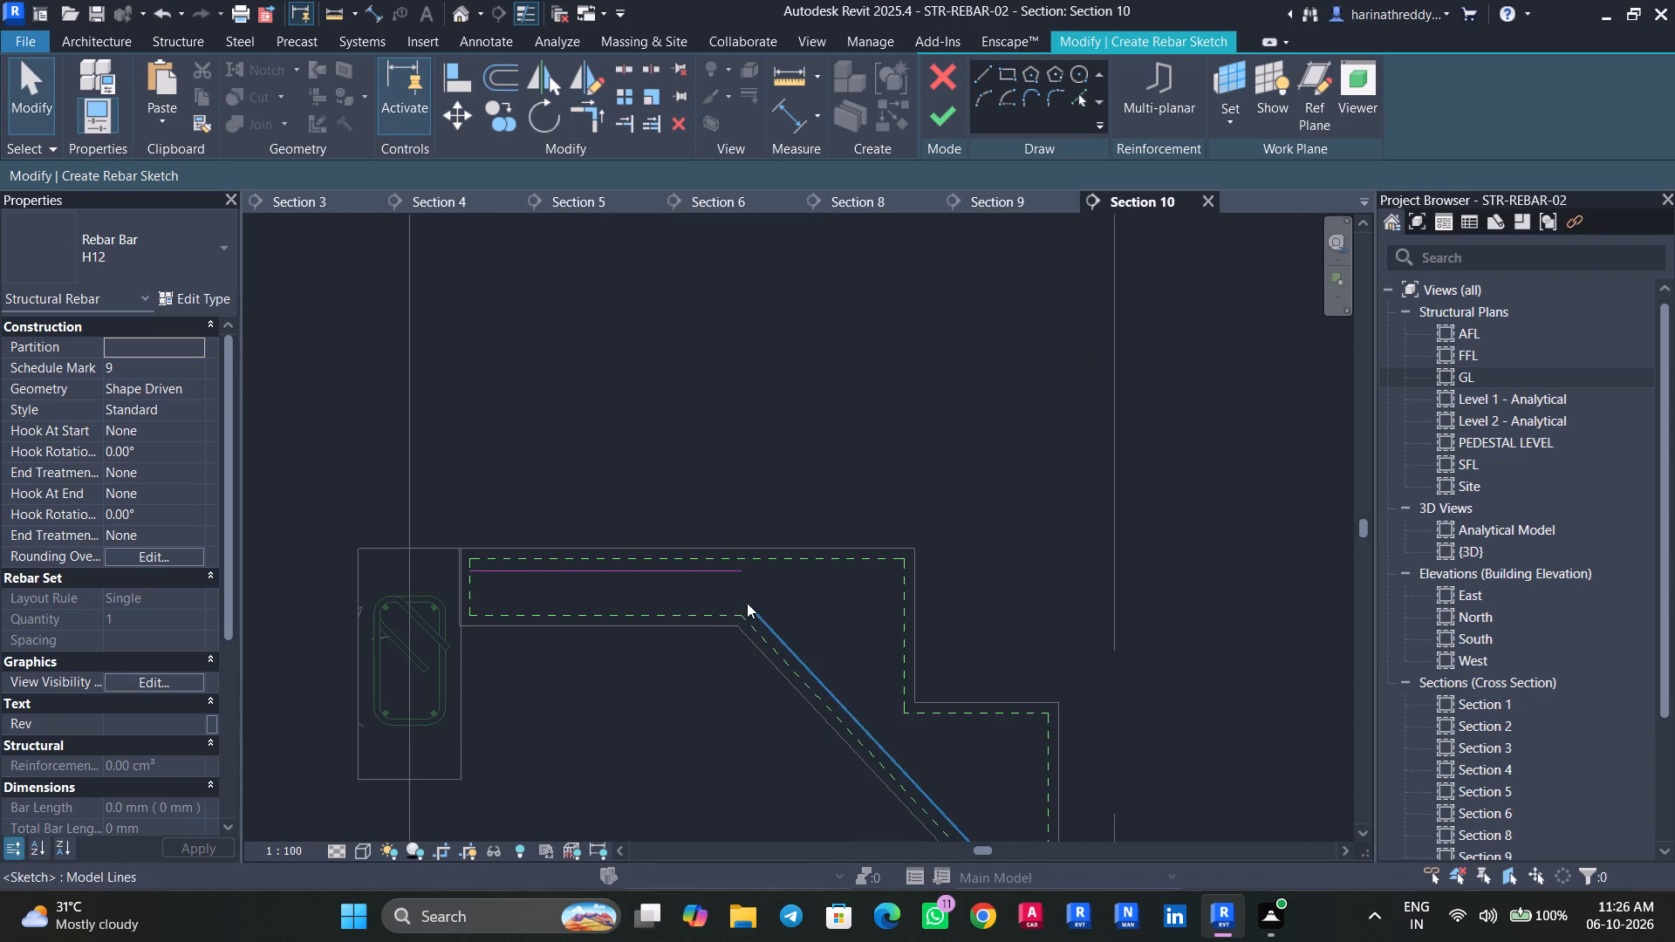
pyautogui.click(750, 603)
pyautogui.scroll(3, 750, 603)
pyautogui.moveTo(744, 603); pyautogui.dragTo(694, 557)
pyautogui.press('Escape')
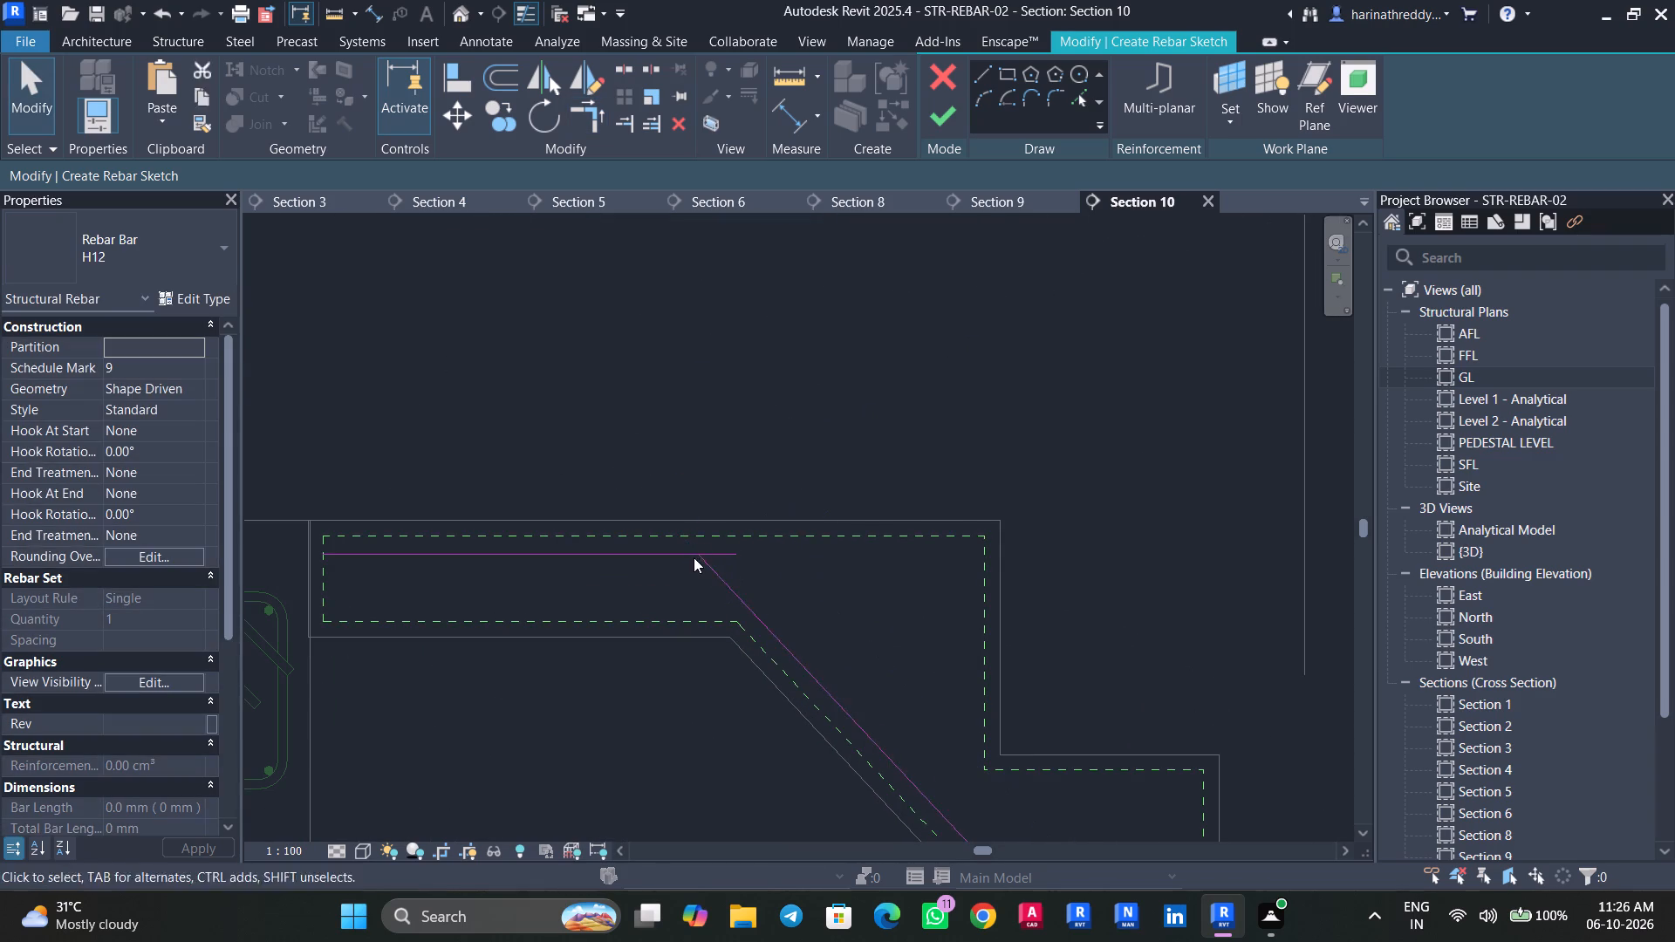
pyautogui.press('Escape')
pyautogui.press('Escape')
pyautogui.write('TR')
pyautogui.click(625, 552)
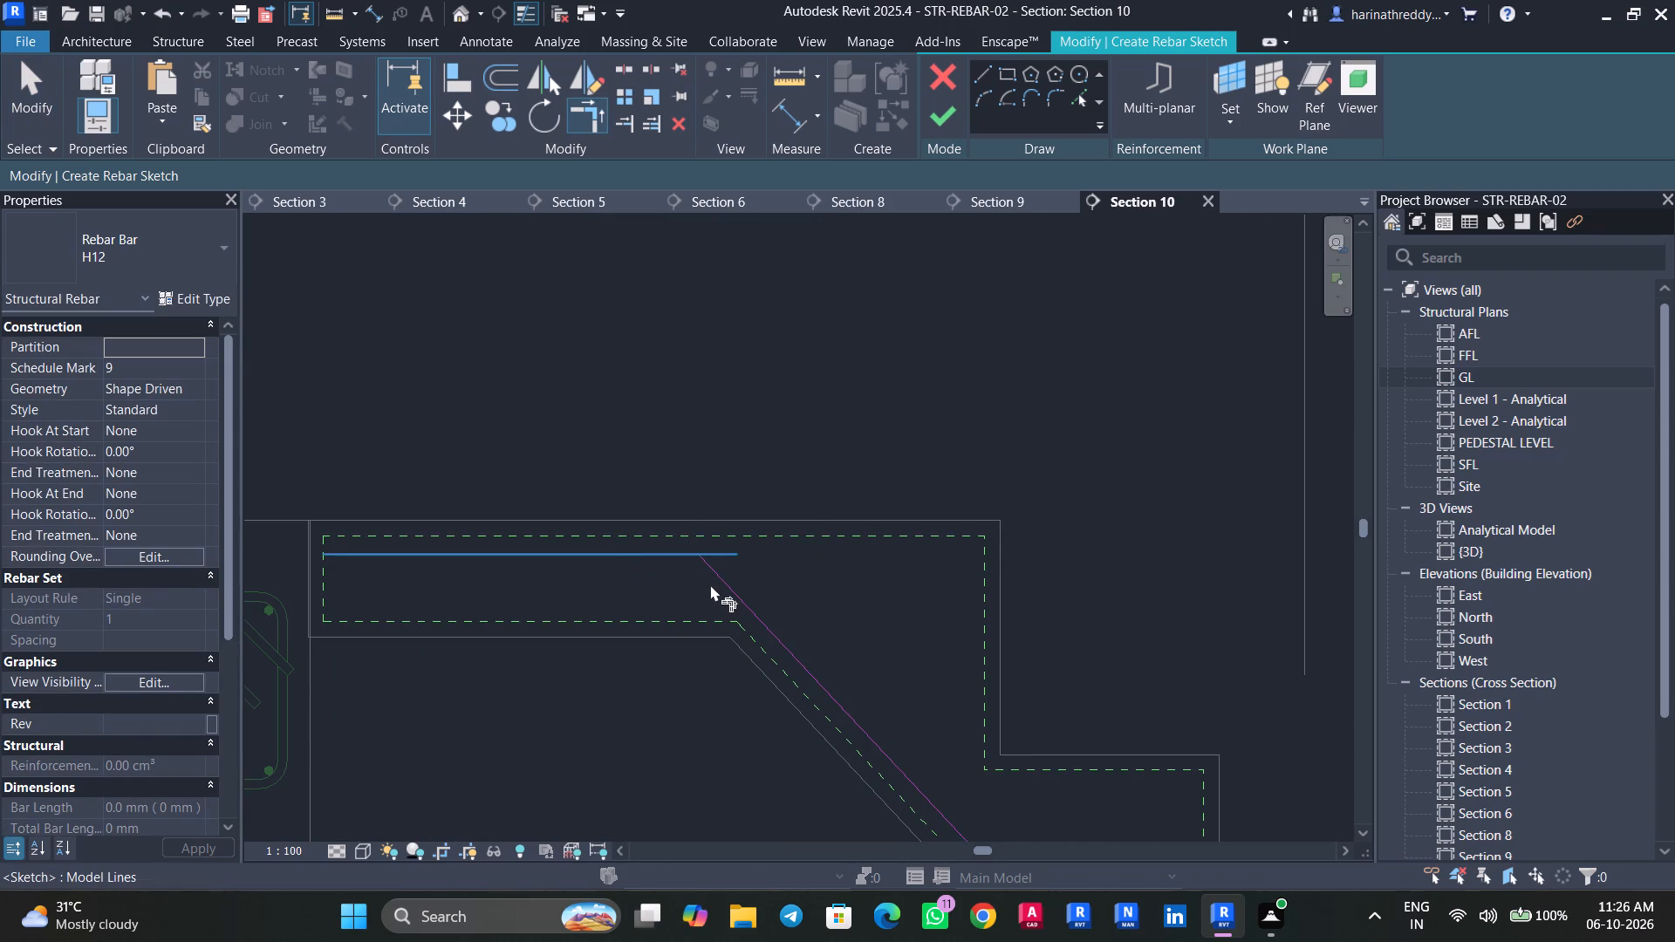
pyautogui.click(719, 583)
pyautogui.press('Escape')
pyautogui.press('Escape')
# Finish the rebar sketch to place the cranked H12 bar along the landing, sloping flight and base.
pyautogui.scroll(-7, 658, 598)
pyautogui.moveTo(665, 696); pyautogui.dragTo(710, 506, button='middle')
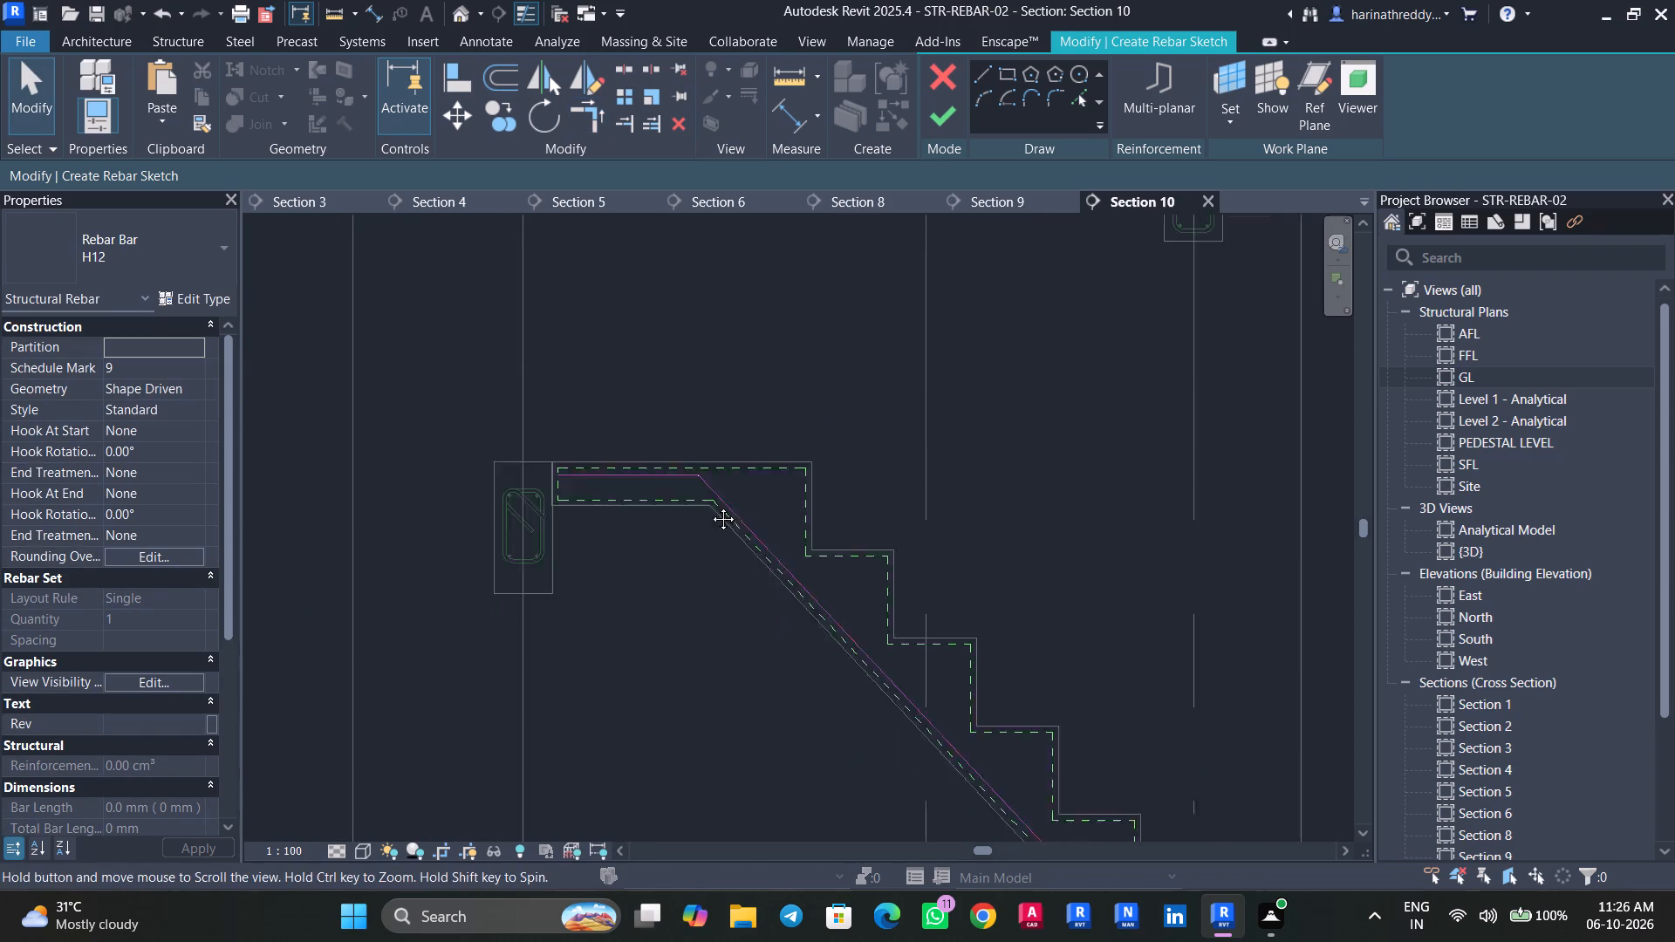
pyautogui.moveTo(710, 506); pyautogui.dragTo(710, 501, button='middle')
pyautogui.scroll(-2, 701, 543)
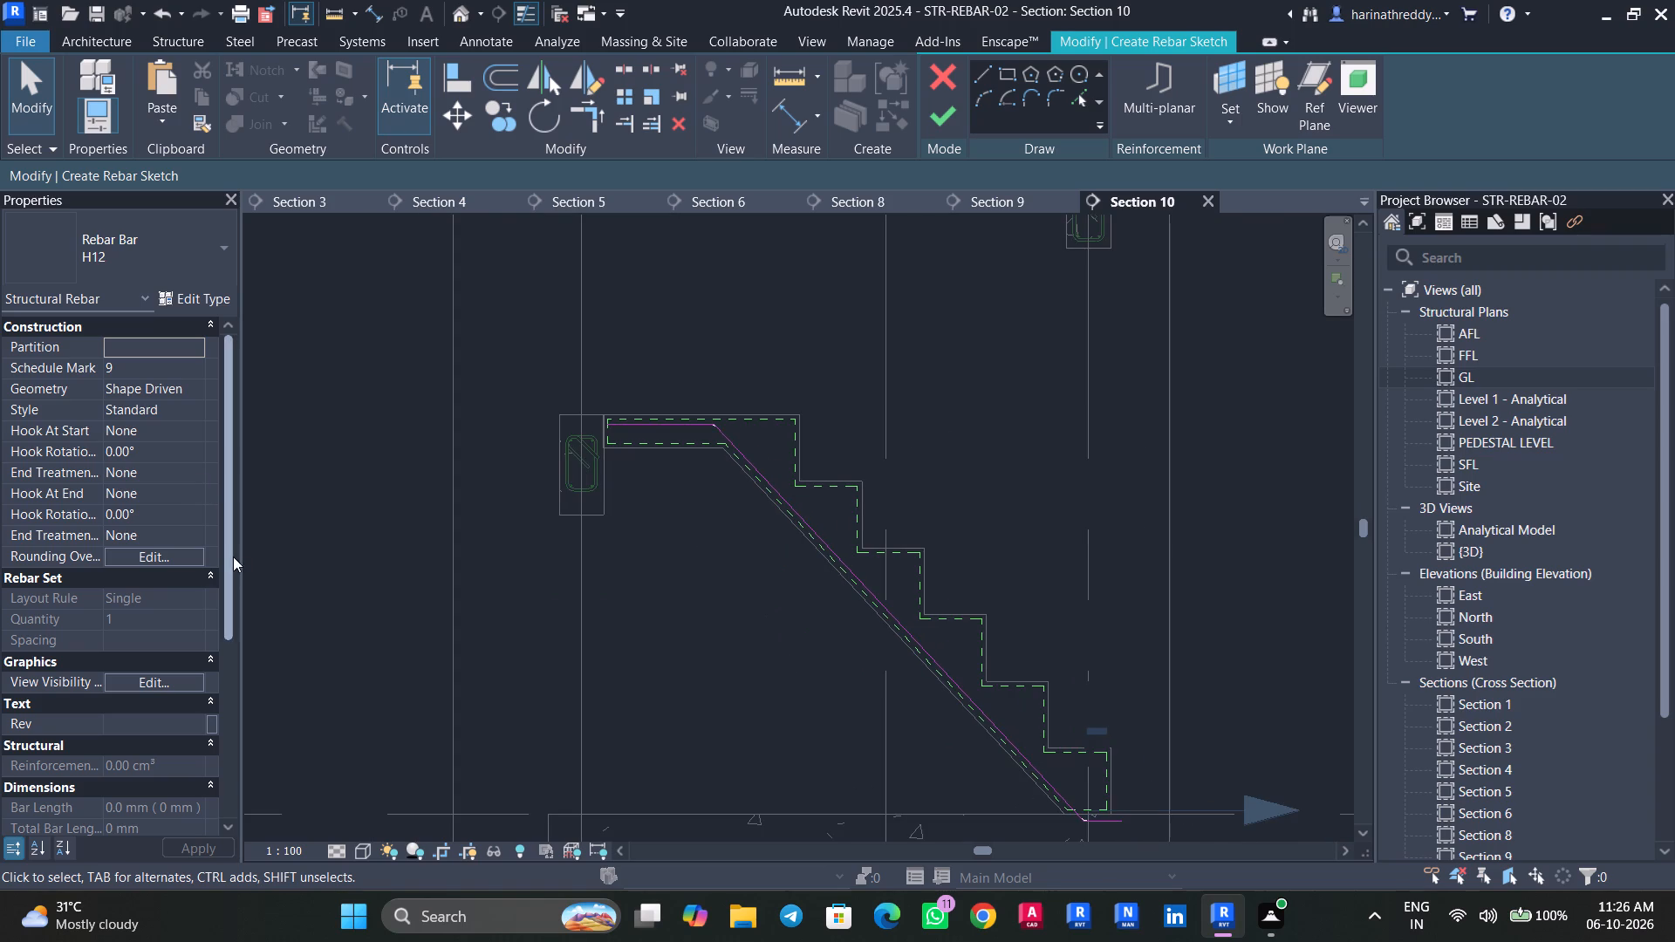
pyautogui.click(926, 115)
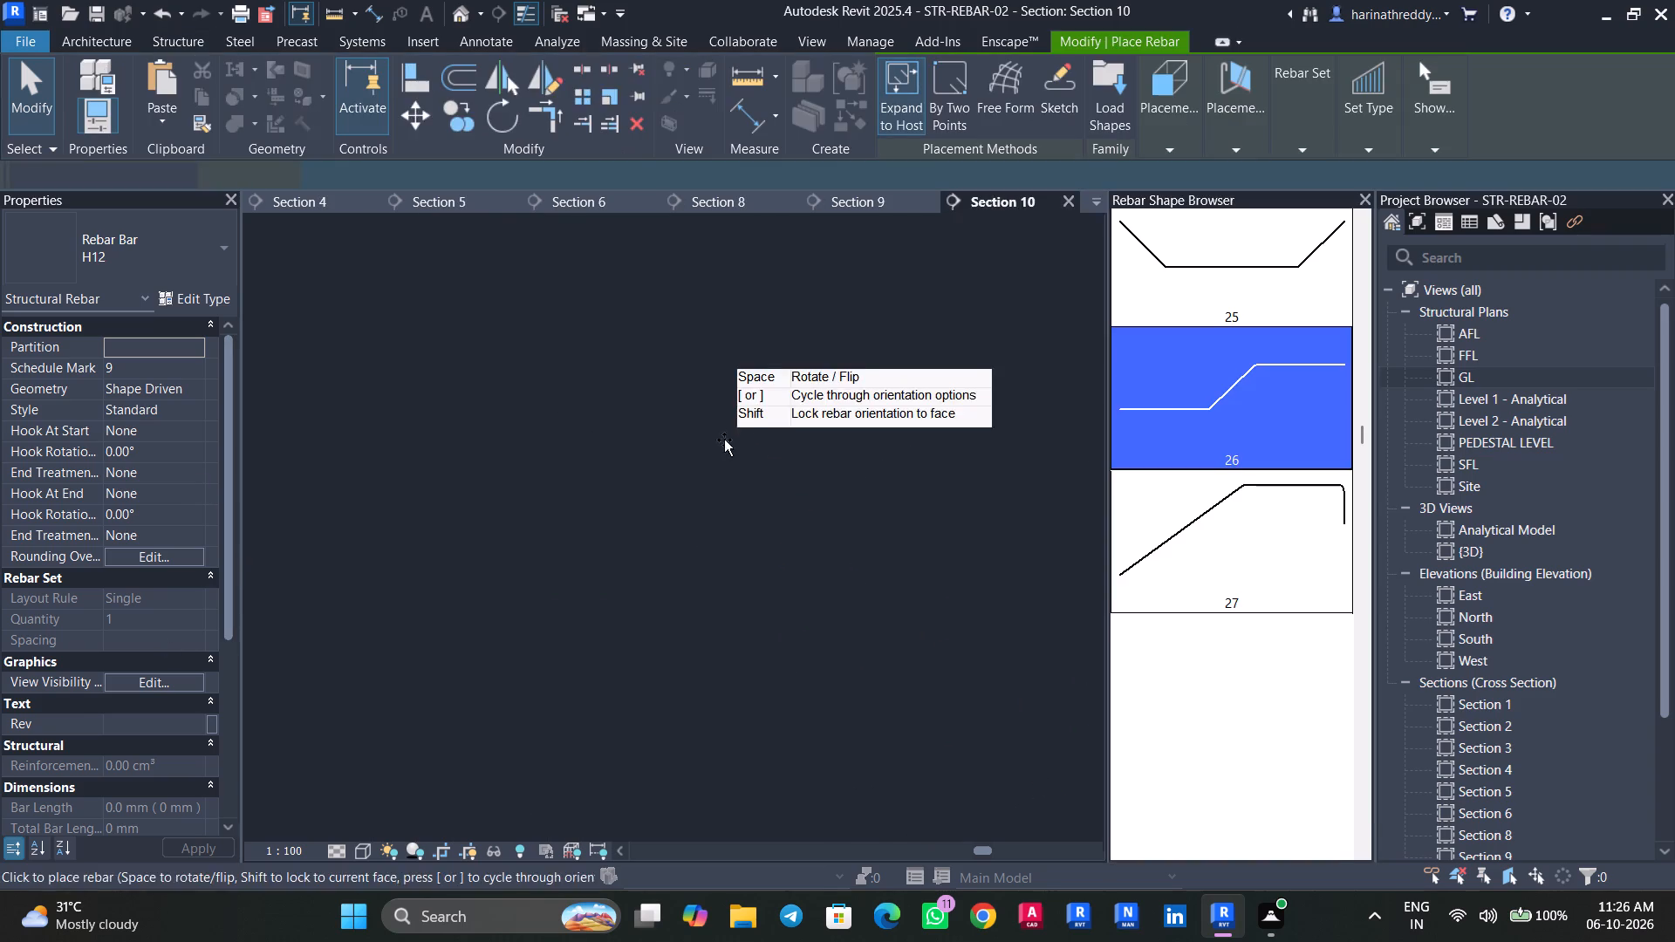
pyautogui.press('Escape')
pyautogui.press('Escape')
# Set the cranked bar's layout rule to Maximum Spacing with a spacing of 150 mm.
pyautogui.click(739, 444)
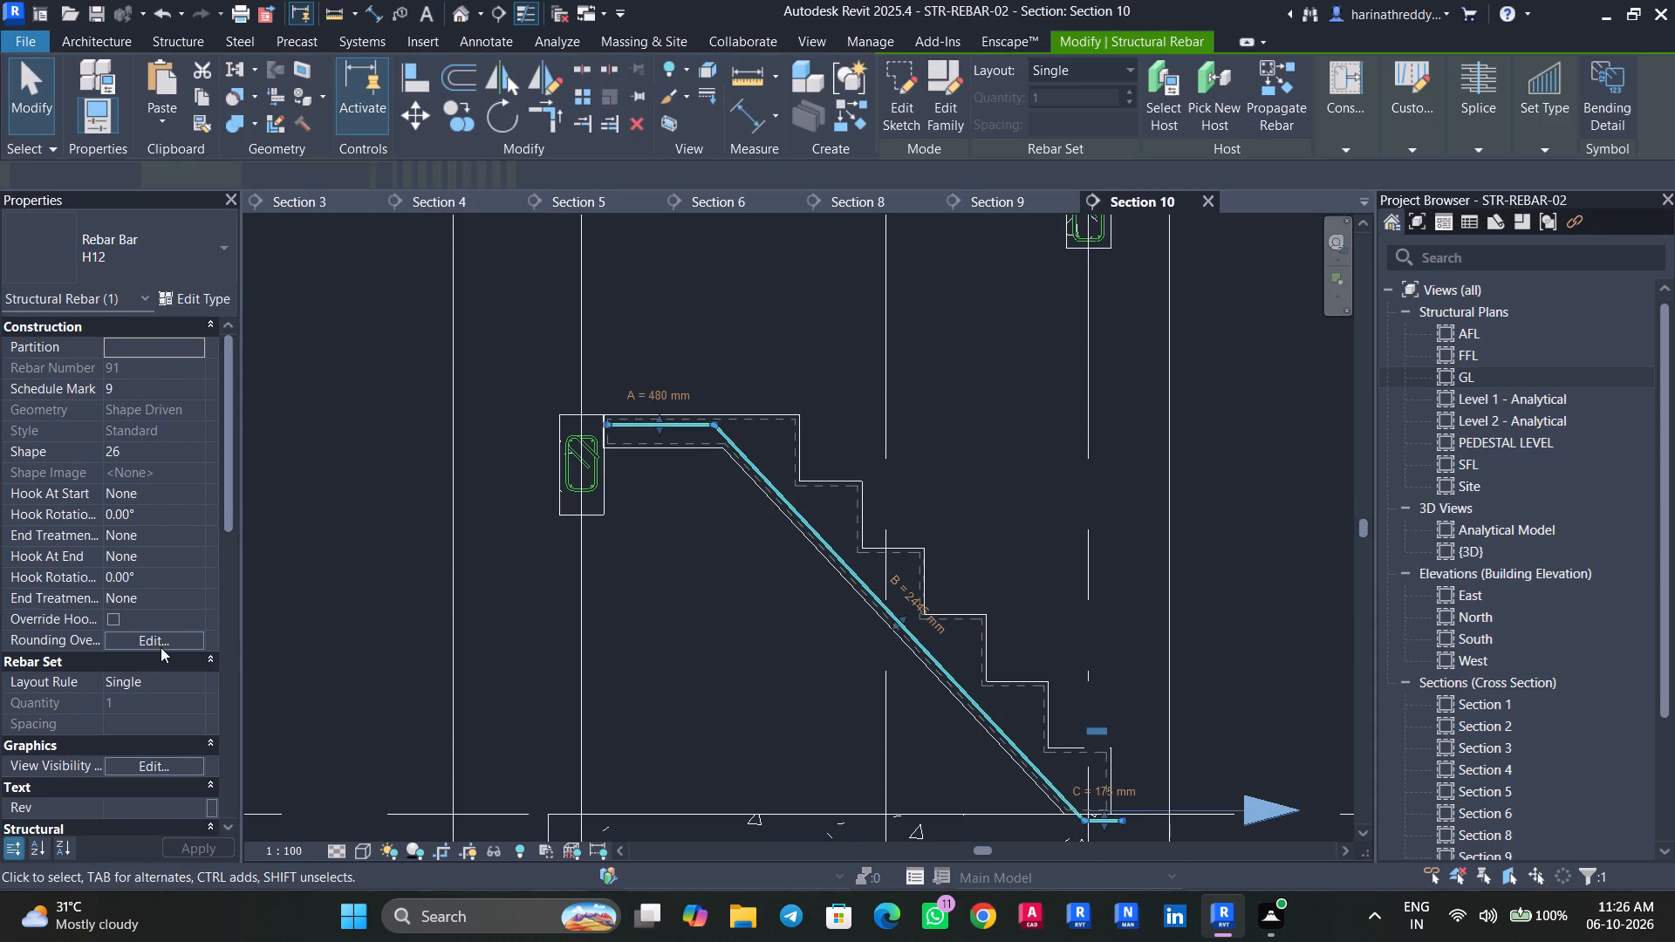
pyautogui.click(197, 684)
pyautogui.click(149, 731)
pyautogui.click(164, 719)
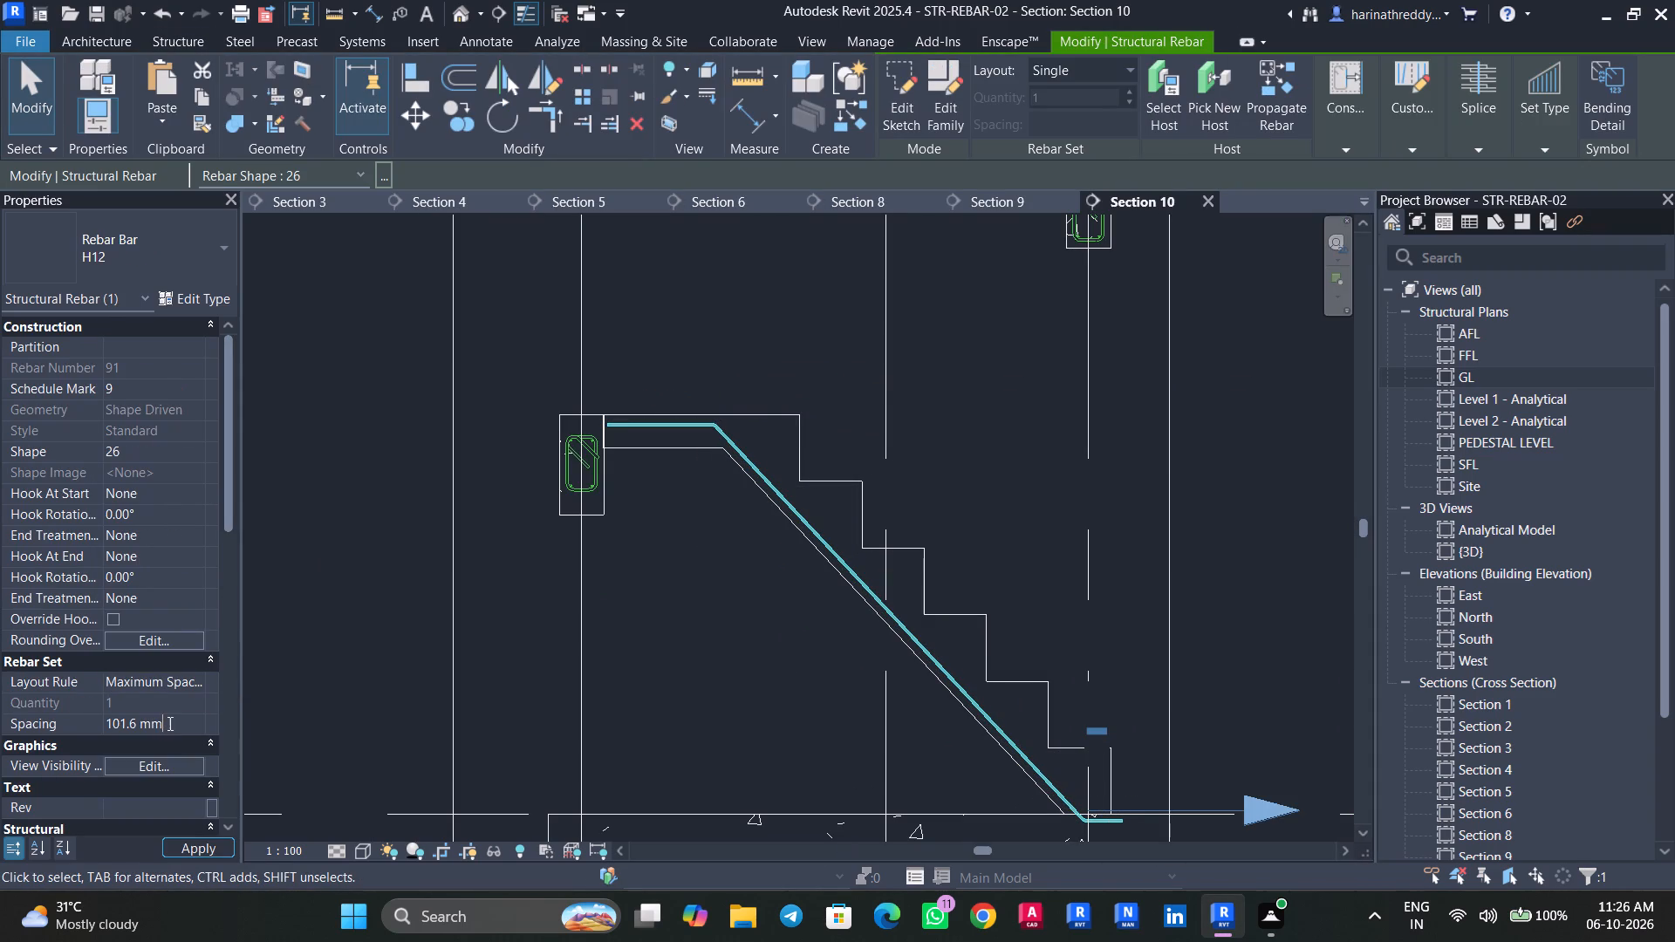
pyautogui.moveTo(169, 723); pyautogui.dragTo(34, 725)
pyautogui.write('150')
pyautogui.press('Return')
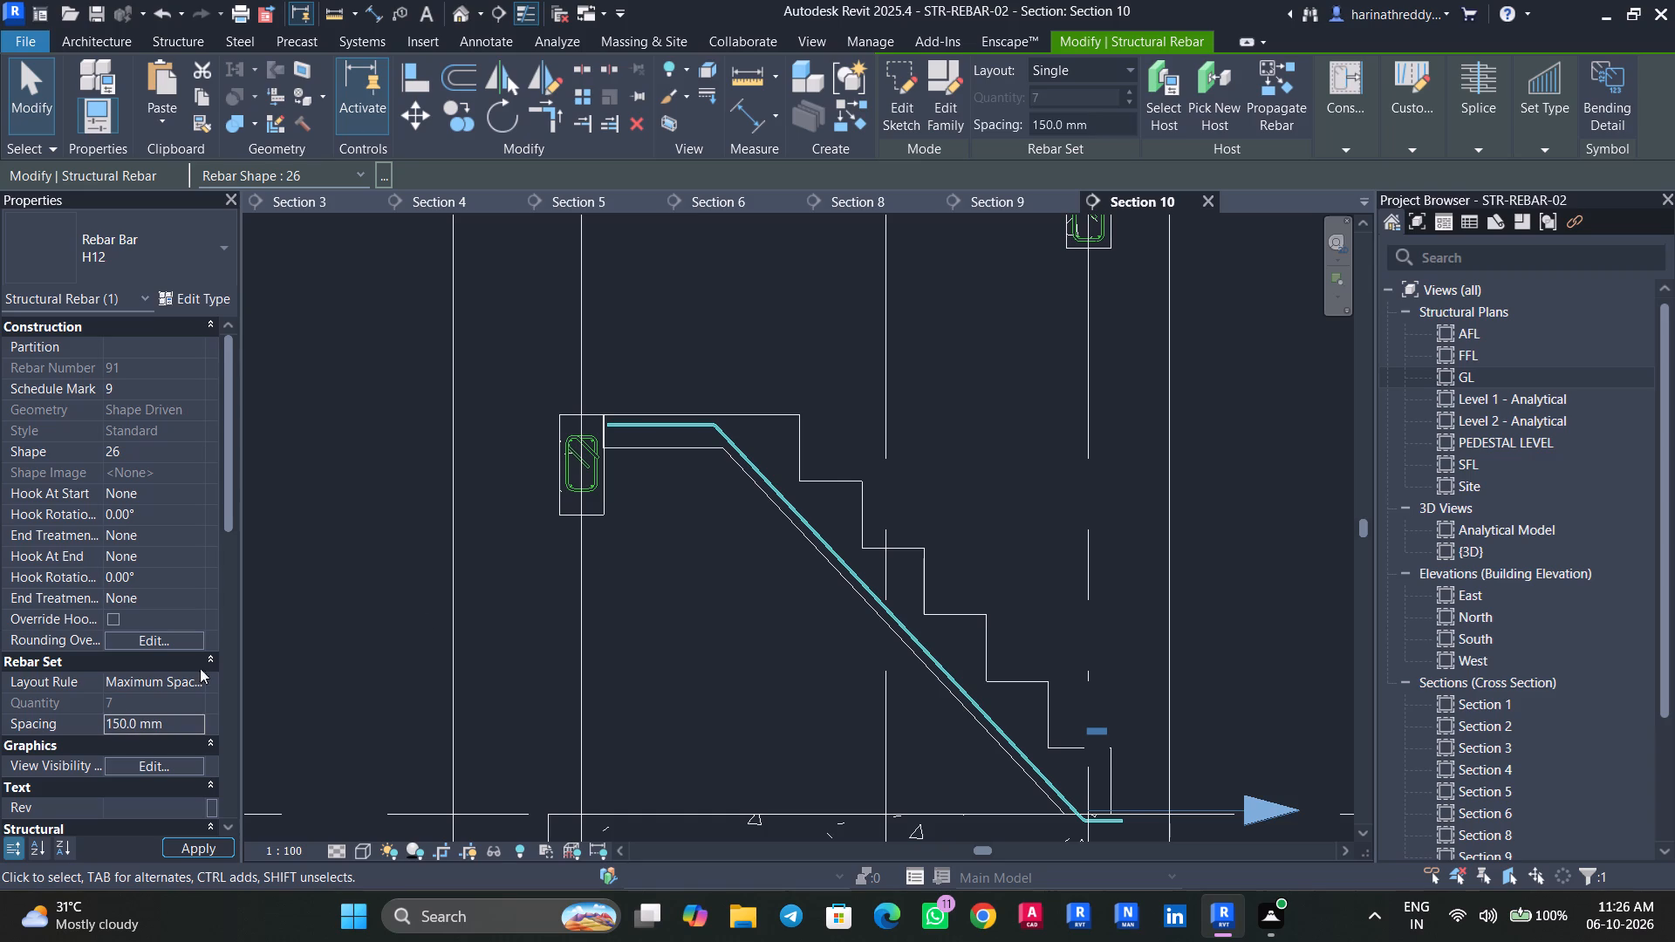
pyautogui.press('Escape')
pyautogui.press('Escape')
# Start a new sketched H12 bar in the stair and draw a horizontal line through the landing, just above its bottom cover line.
pyautogui.click(761, 407)
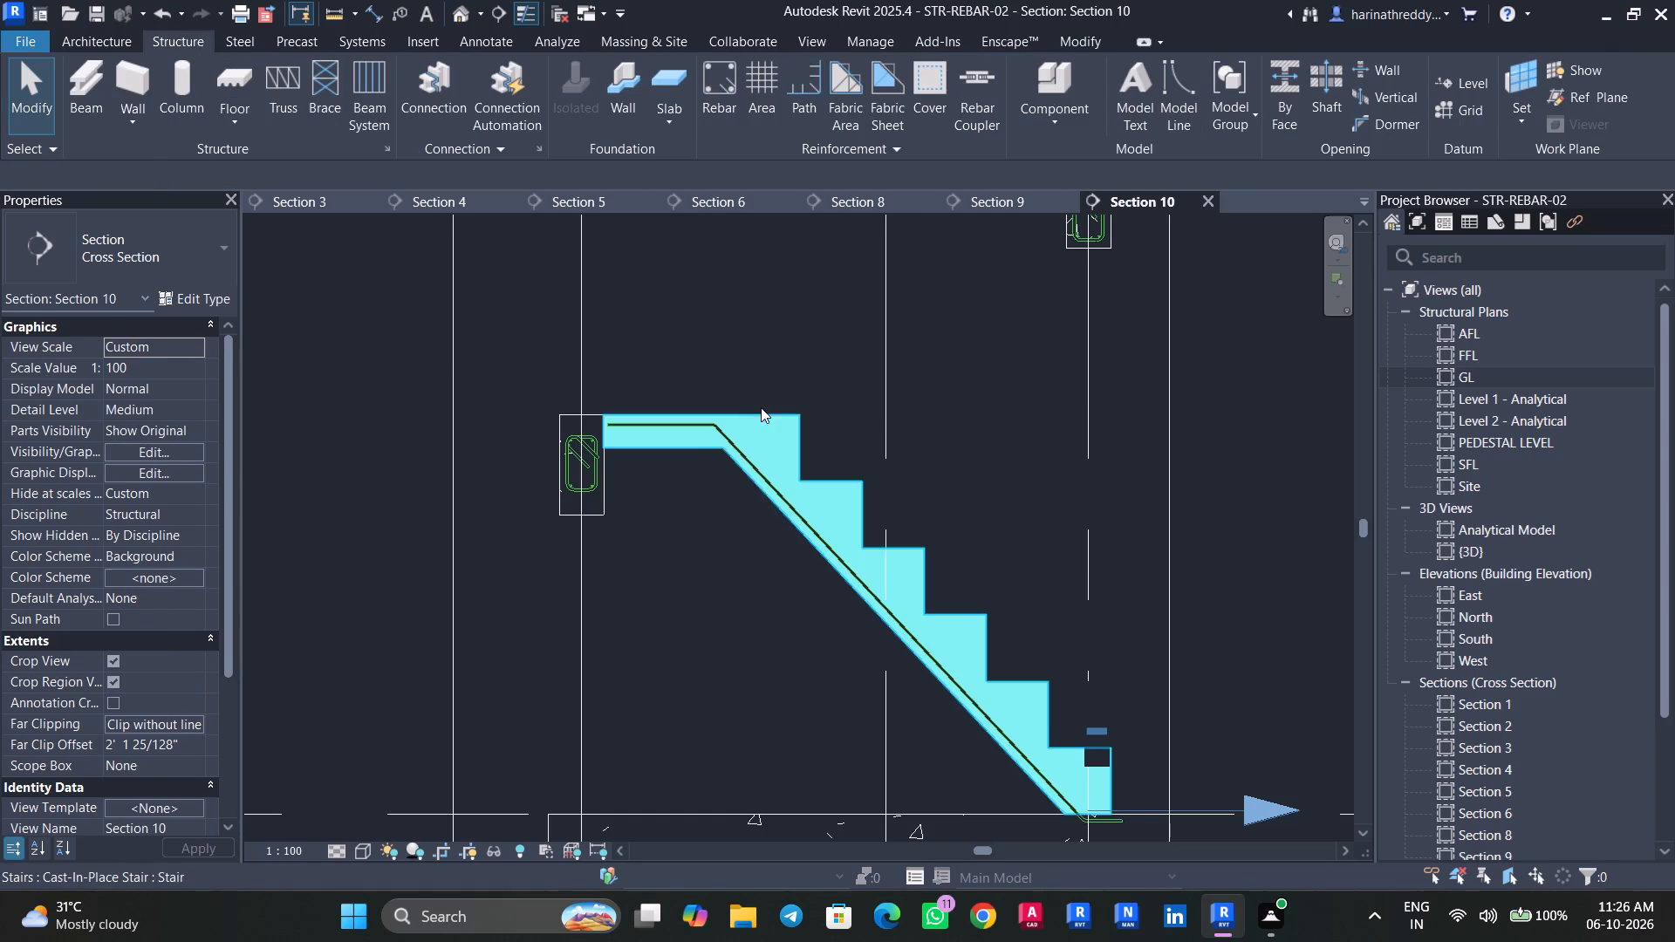
pyautogui.click(1193, 103)
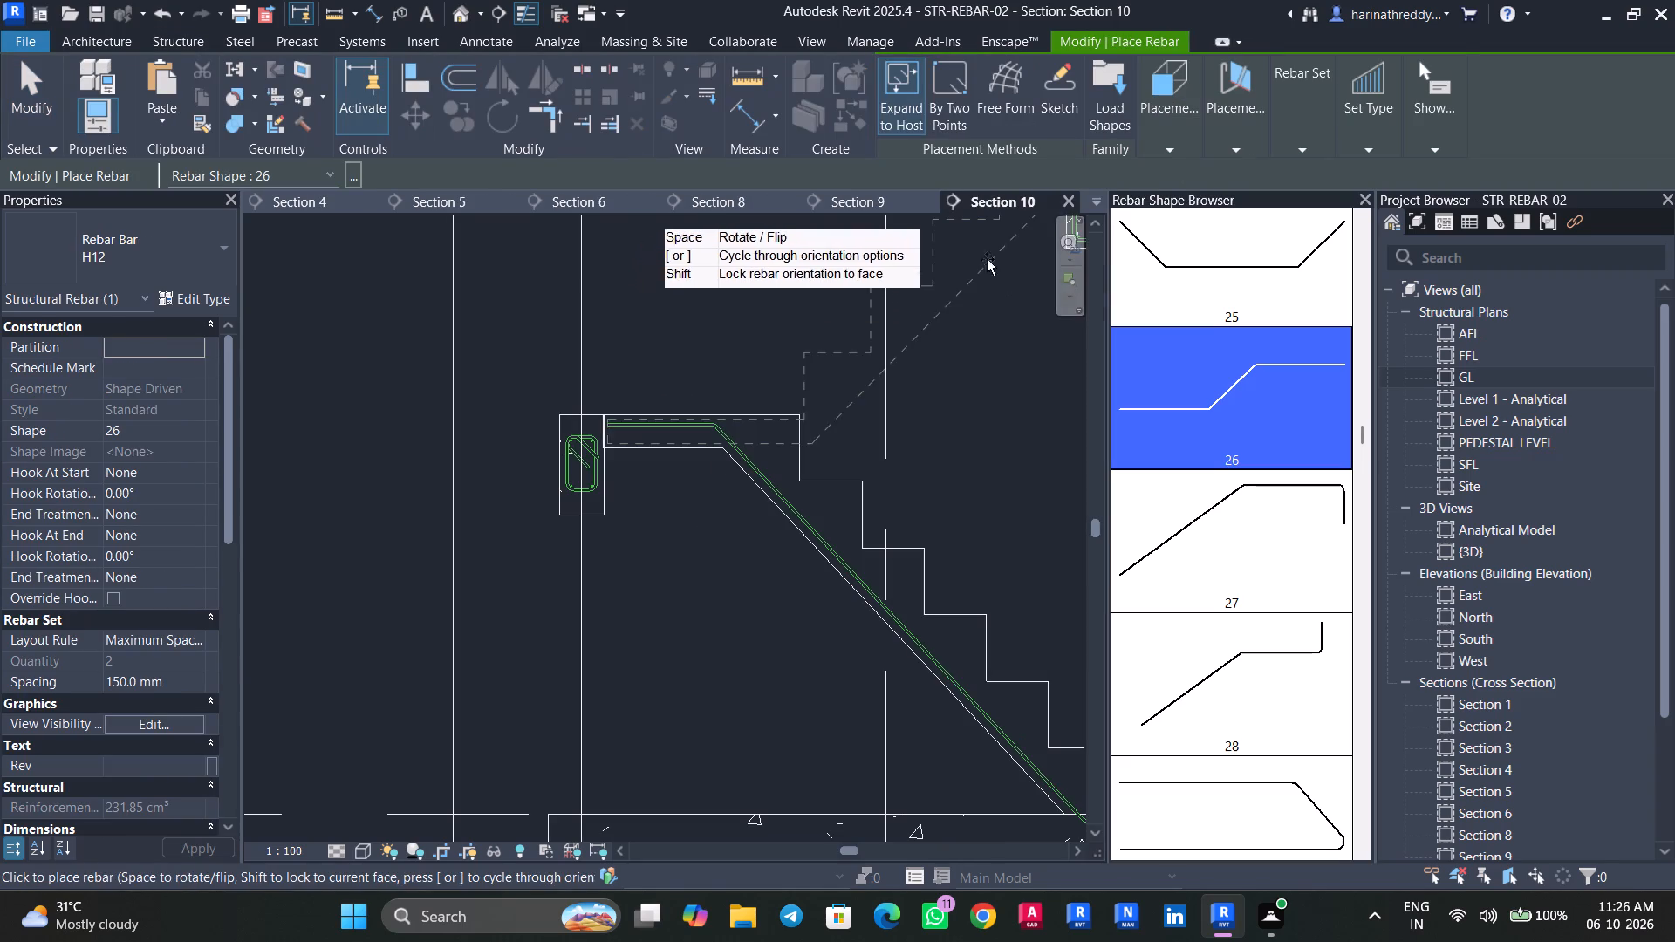
pyautogui.moveTo(1359, 431); pyautogui.dragTo(1360, 356)
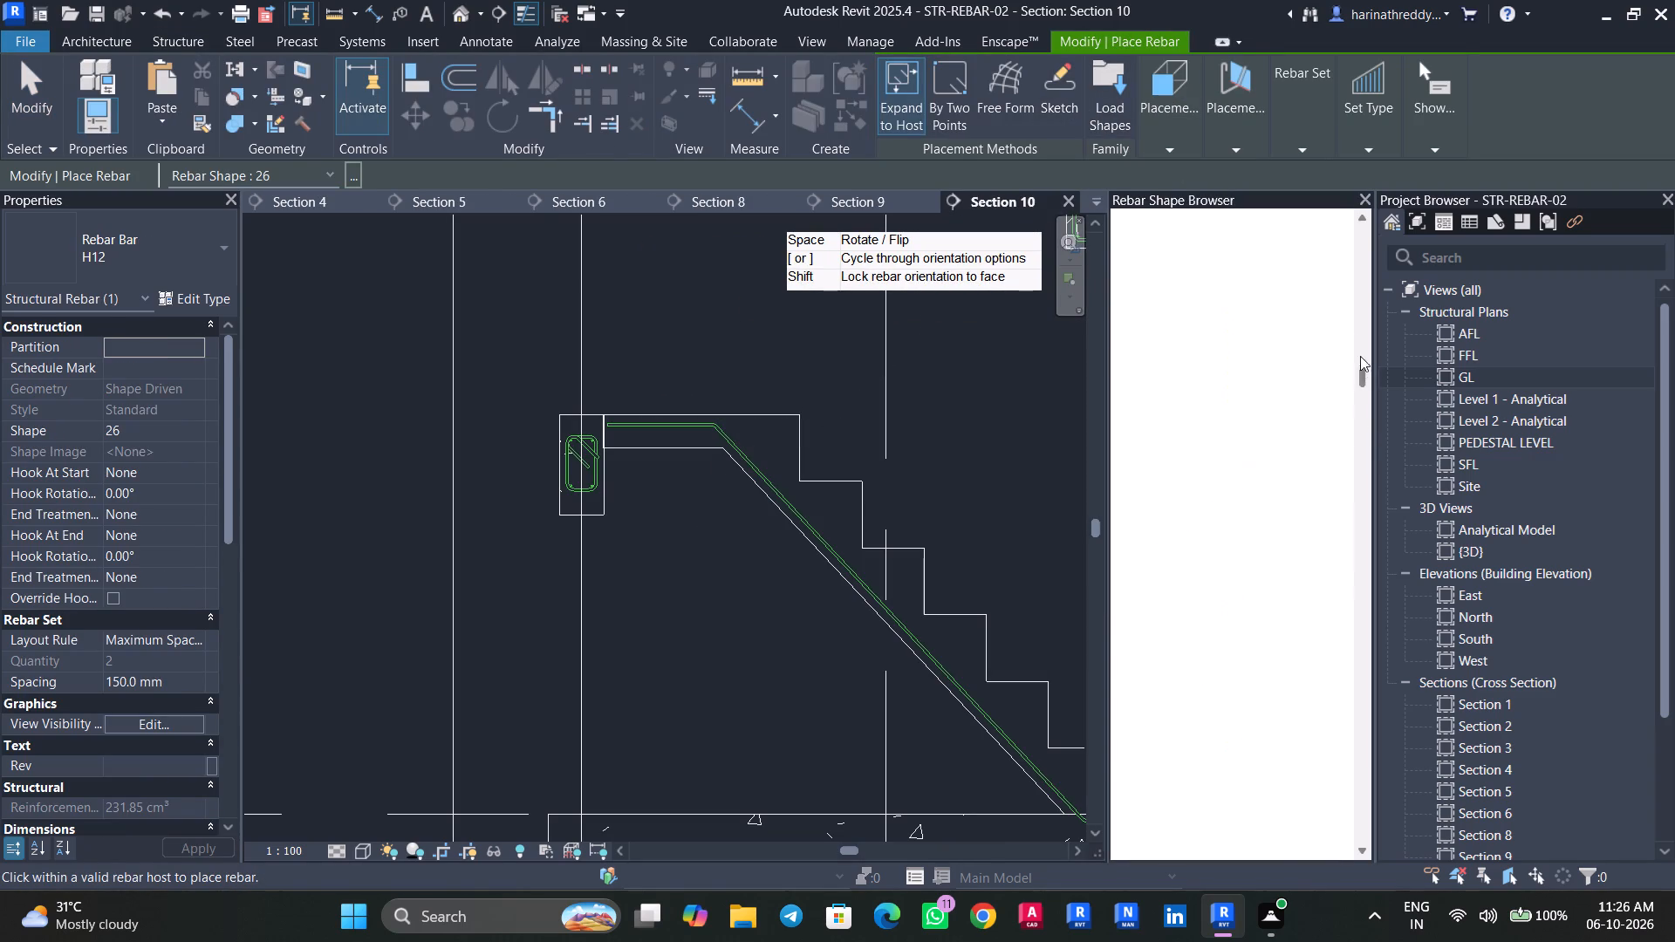
pyautogui.moveTo(1360, 356); pyautogui.dragTo(1360, 207)
pyautogui.click(1279, 268)
pyautogui.click(1062, 100)
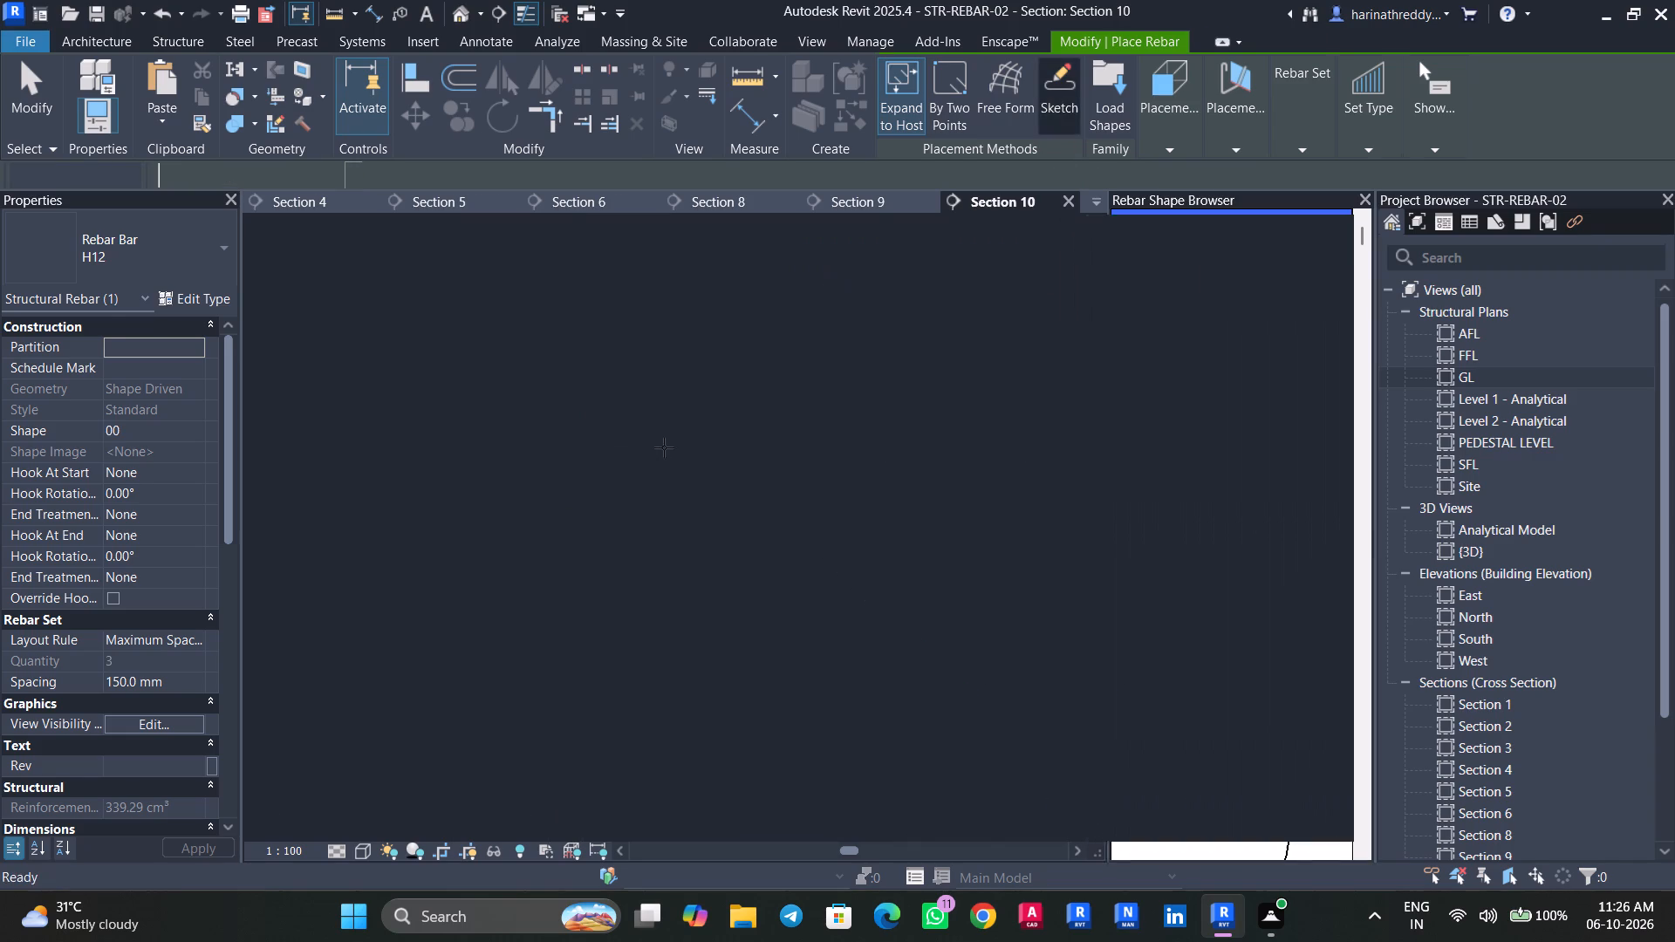
pyautogui.scroll(1, 627, 468)
pyautogui.click(656, 443)
pyautogui.scroll(4, 622, 441)
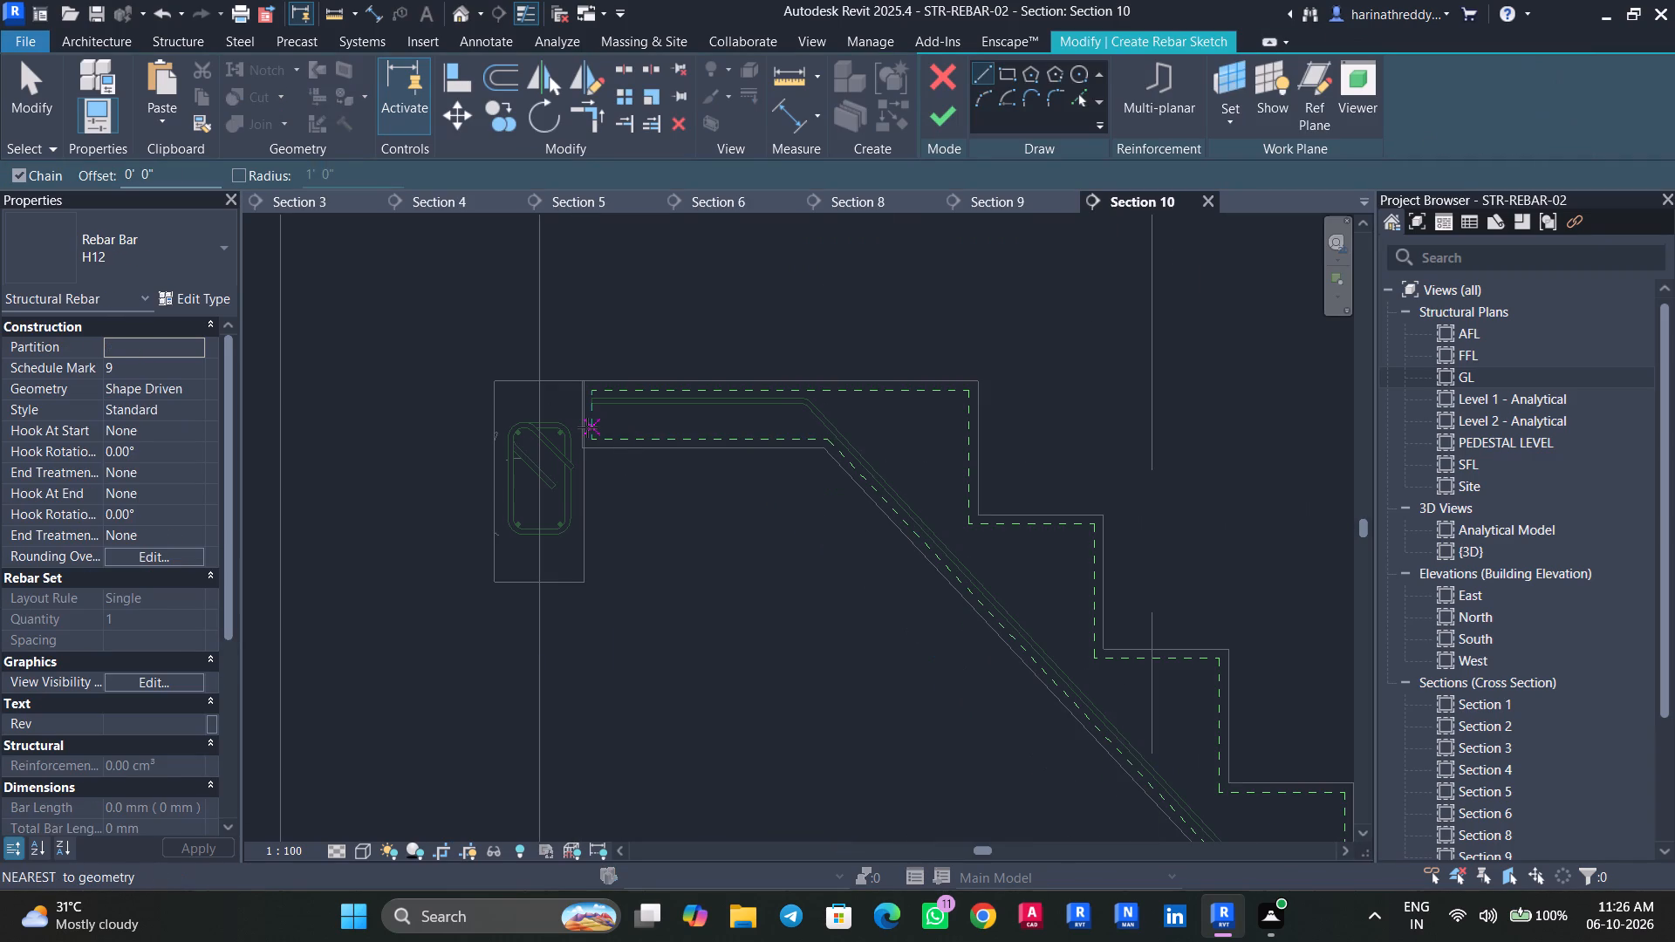
pyautogui.click(598, 428)
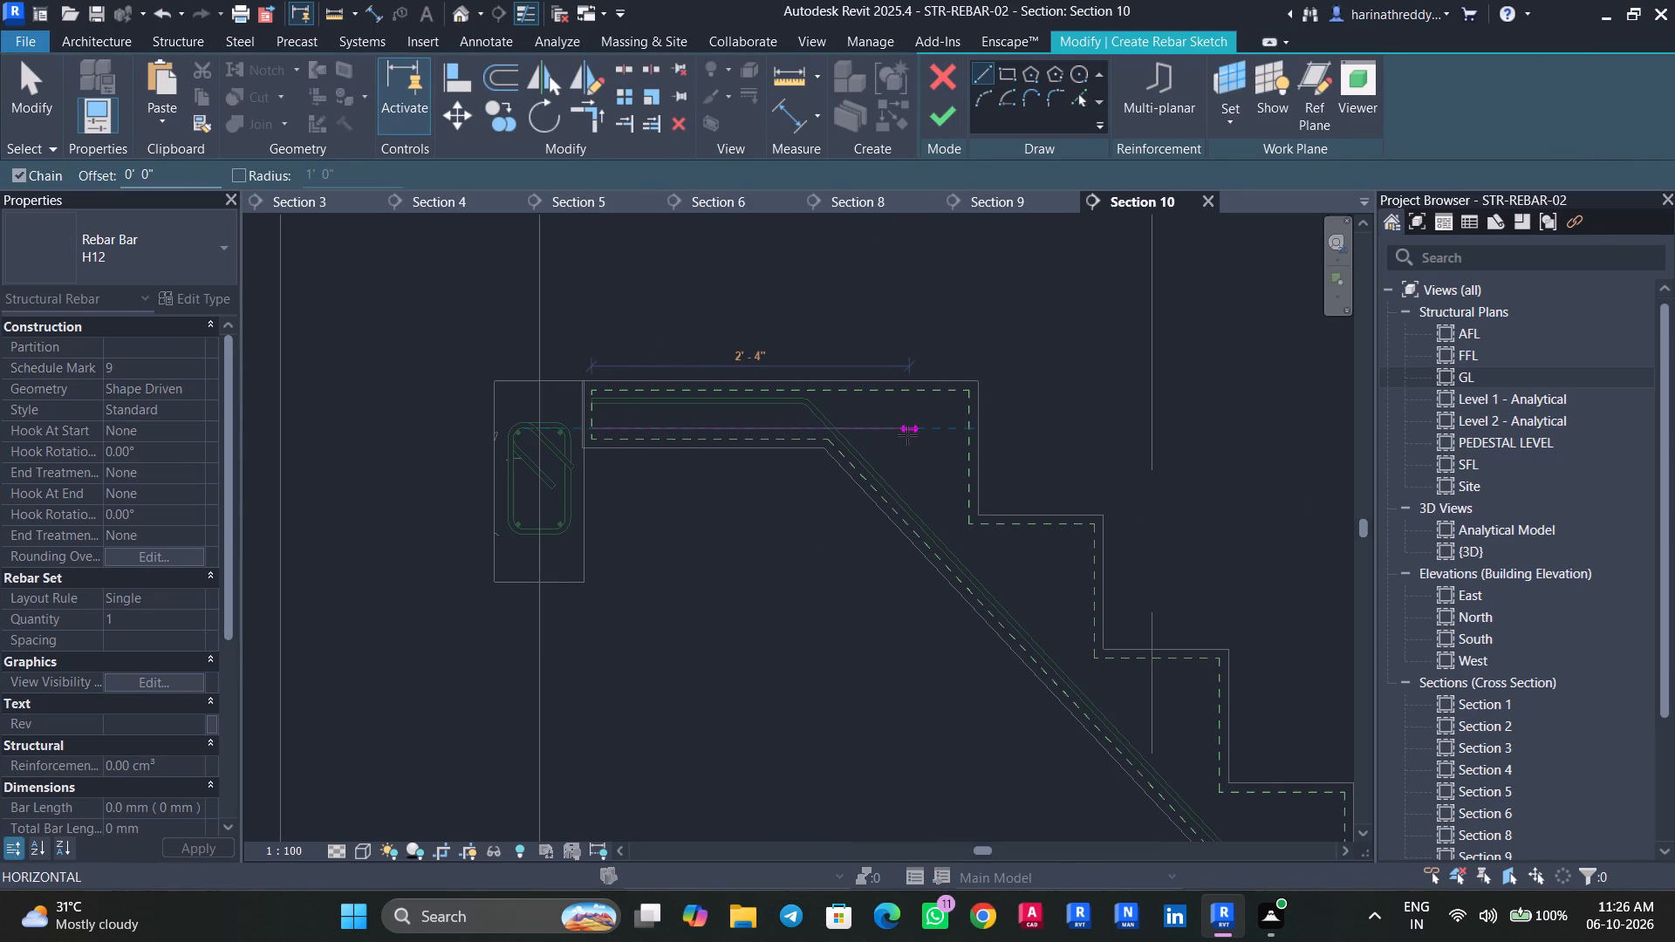
pyautogui.click(896, 436)
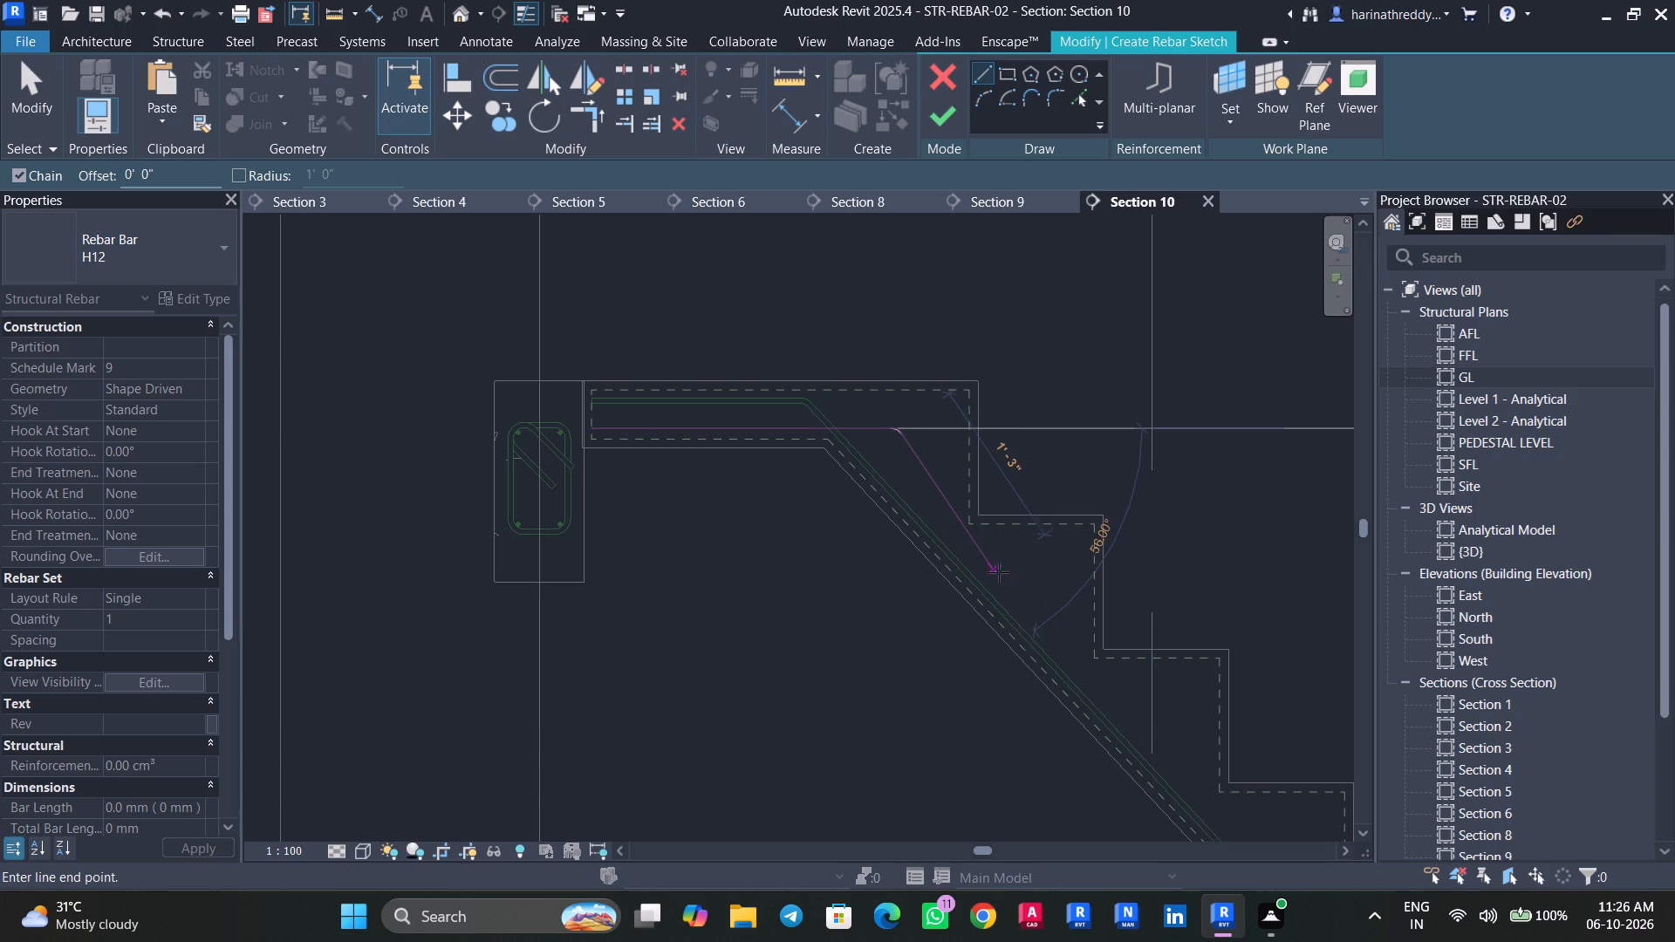
pyautogui.press('Escape')
pyautogui.press('Escape')
# Shorten the new horizontal landing line by pulling its stair-side end slightly back toward the landing.
pyautogui.click(872, 418)
pyautogui.click(881, 426)
pyautogui.moveTo(896, 426); pyautogui.dragTo(872, 426)
pyautogui.press('Escape')
# Draw a 2'-6" sloping line down the flight at about 48° from the end of the horizontal landing line.
pyautogui.click(979, 72)
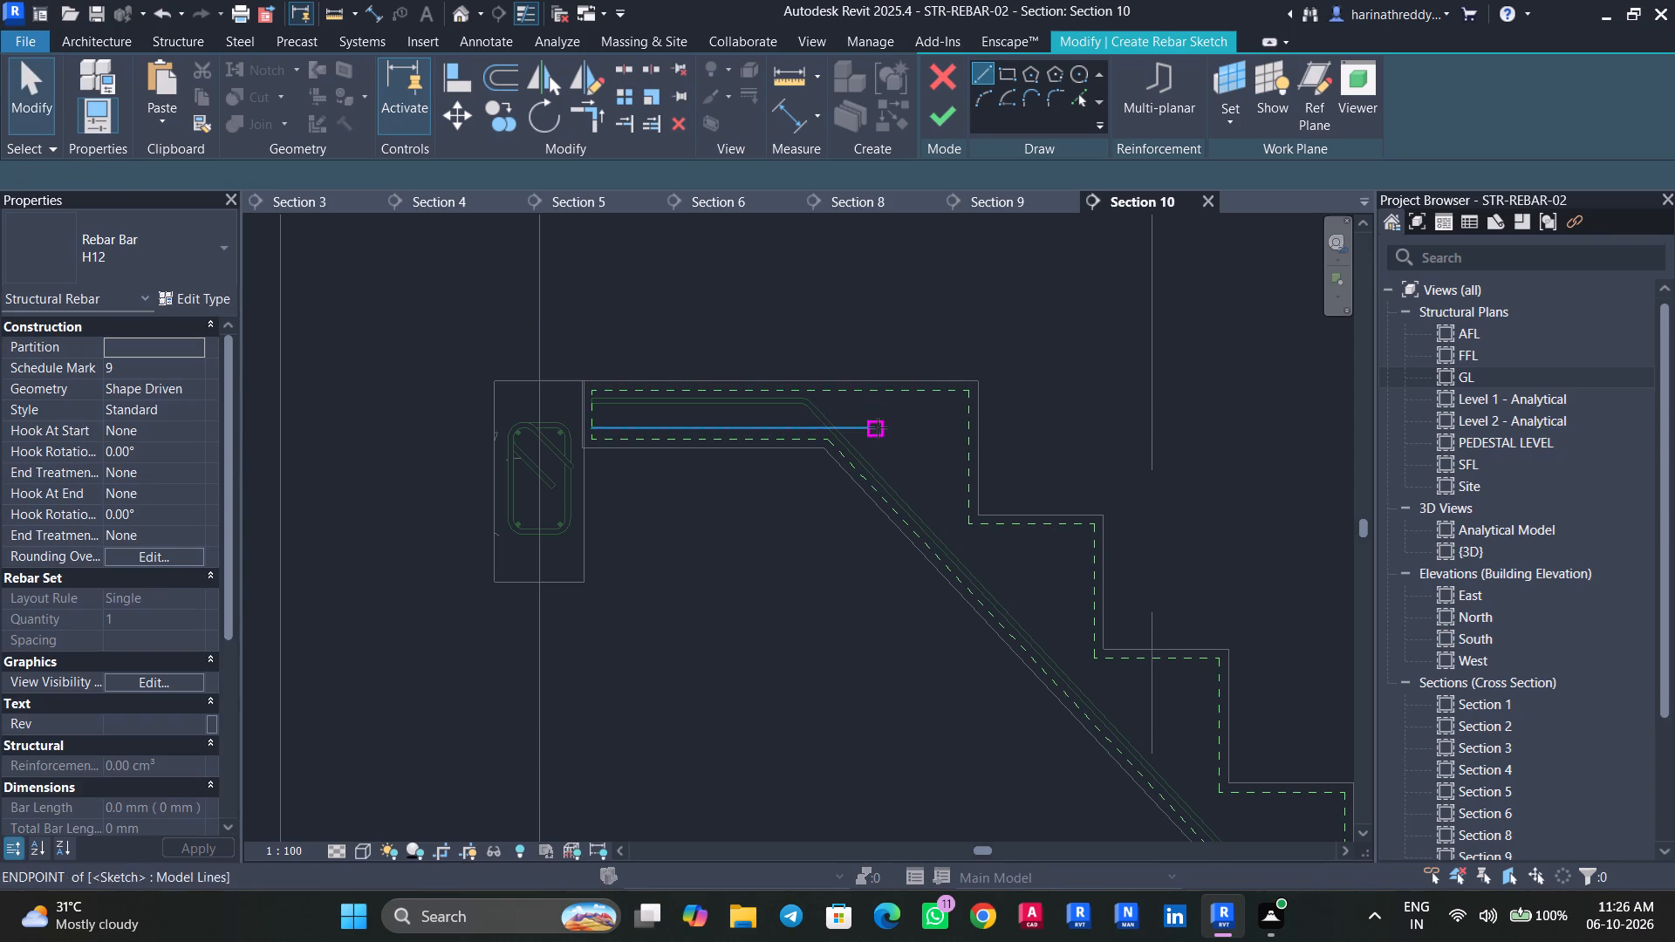
pyautogui.click(878, 429)
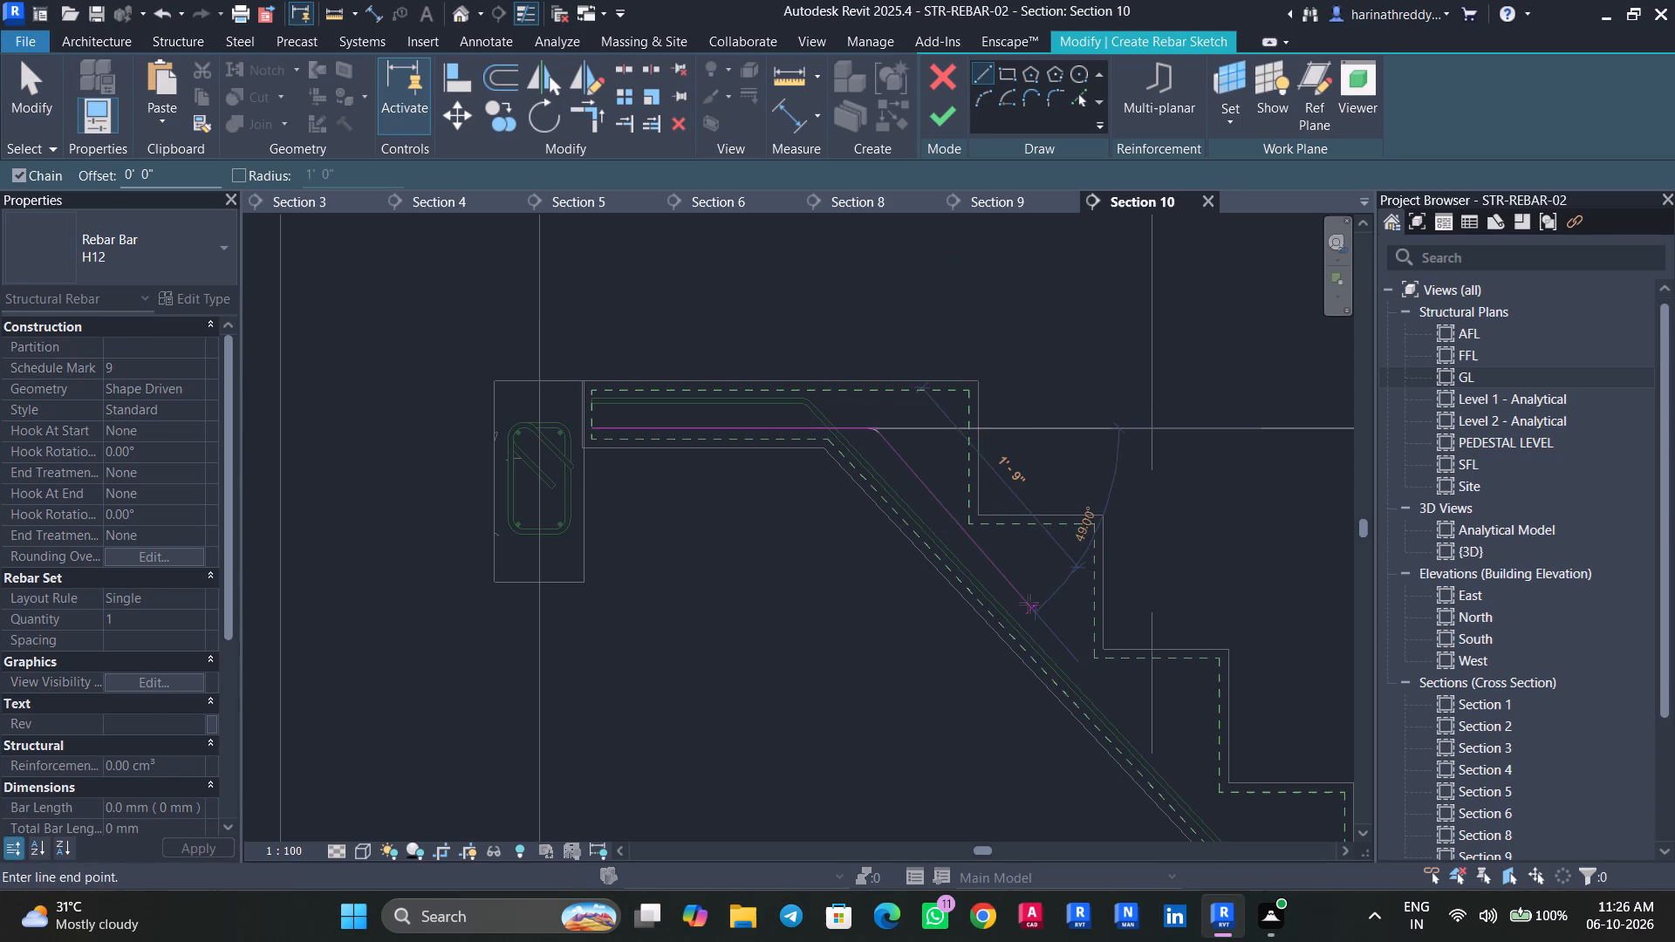
pyautogui.scroll(4, 1029, 604)
pyautogui.moveTo(1059, 629); pyautogui.dragTo(946, 479, button='middle')
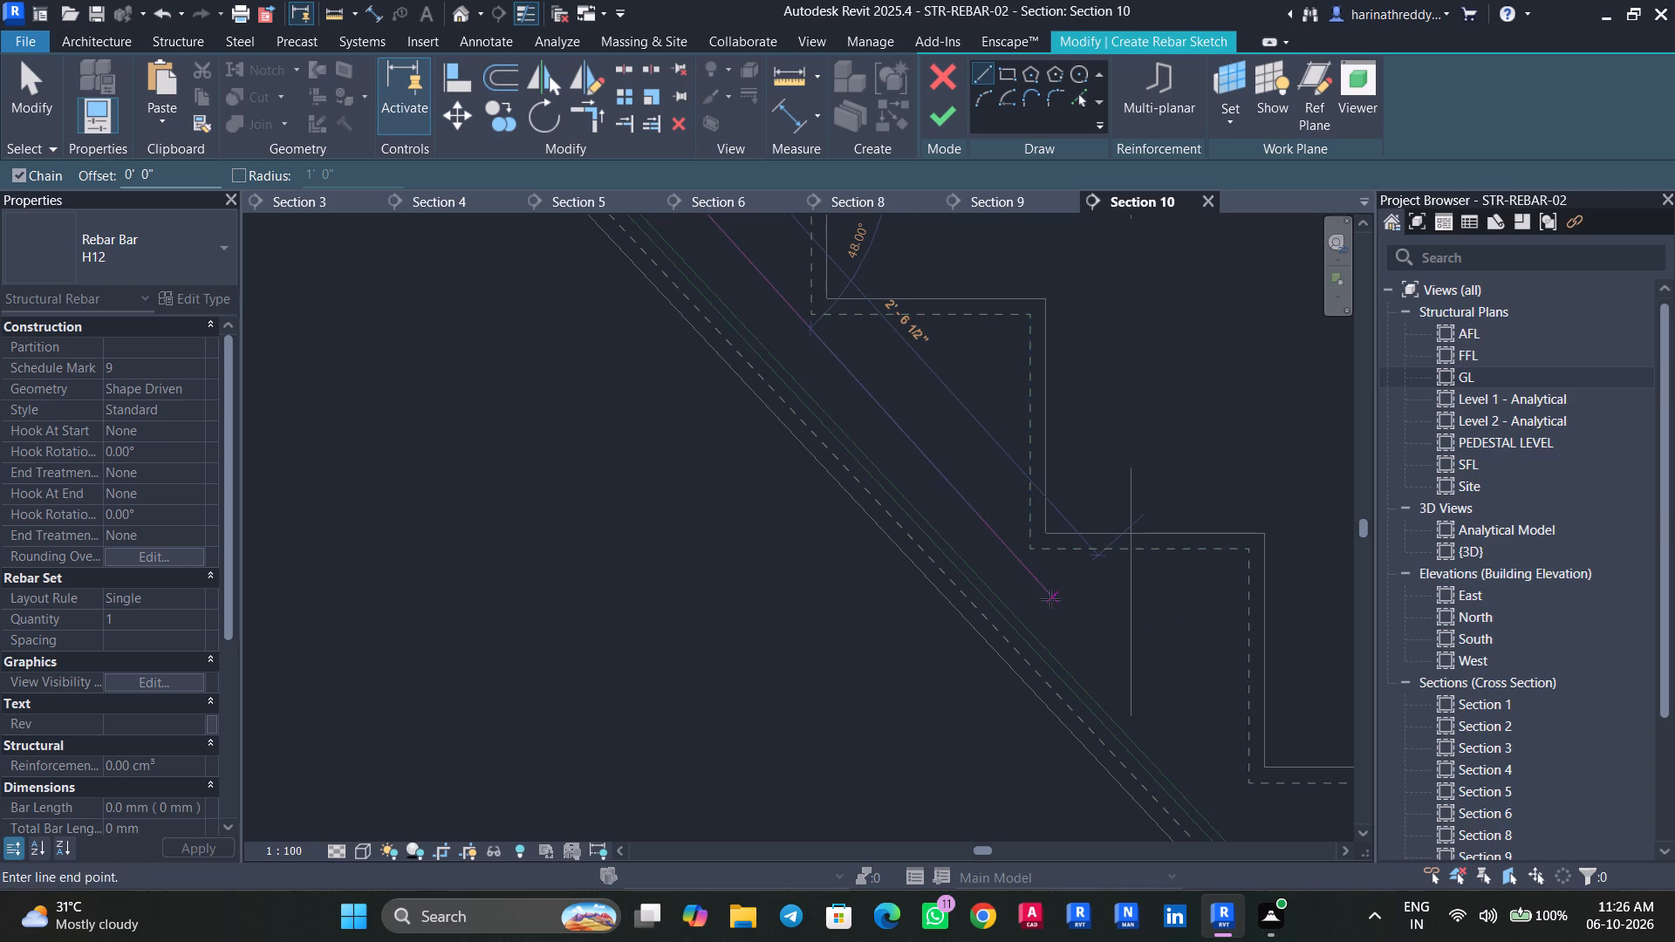
pyautogui.write('2\'6"')
pyautogui.press('Return')
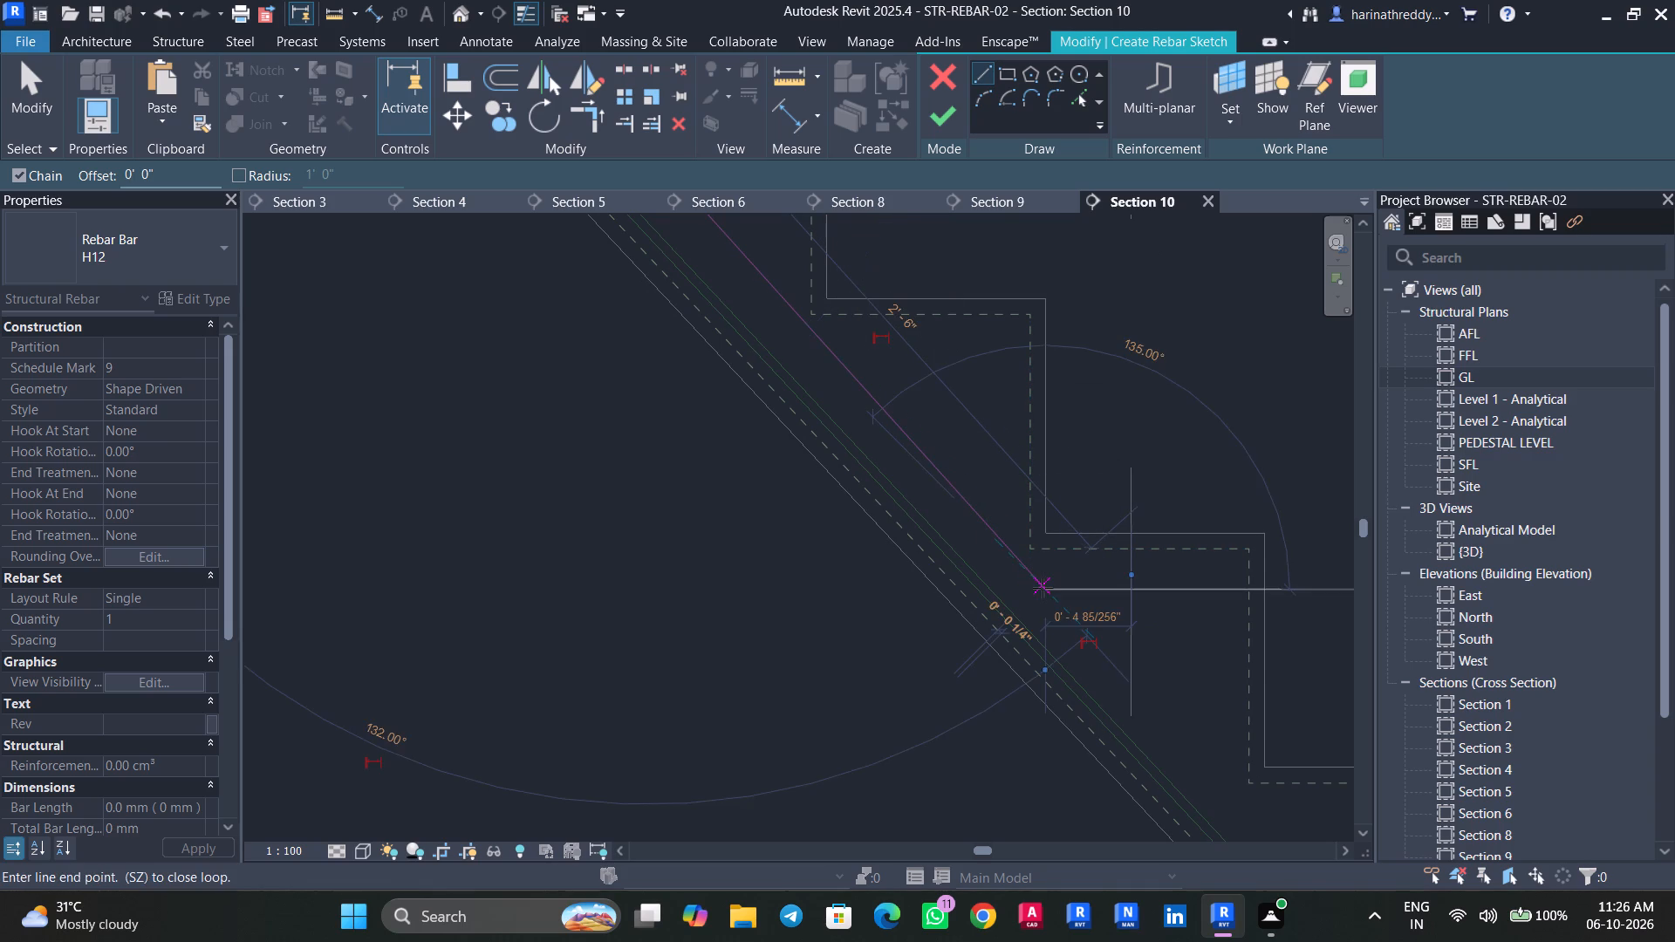
pyautogui.press('Escape')
pyautogui.press('Escape')
pyautogui.press('Escape')
# Nudge the new sloping line two increments toward the steps.
pyautogui.scroll(-8, 972, 519)
pyautogui.click(975, 510)
pyautogui.scroll(5, 975, 510)
pyautogui.press('Right')
pyautogui.press('Right')
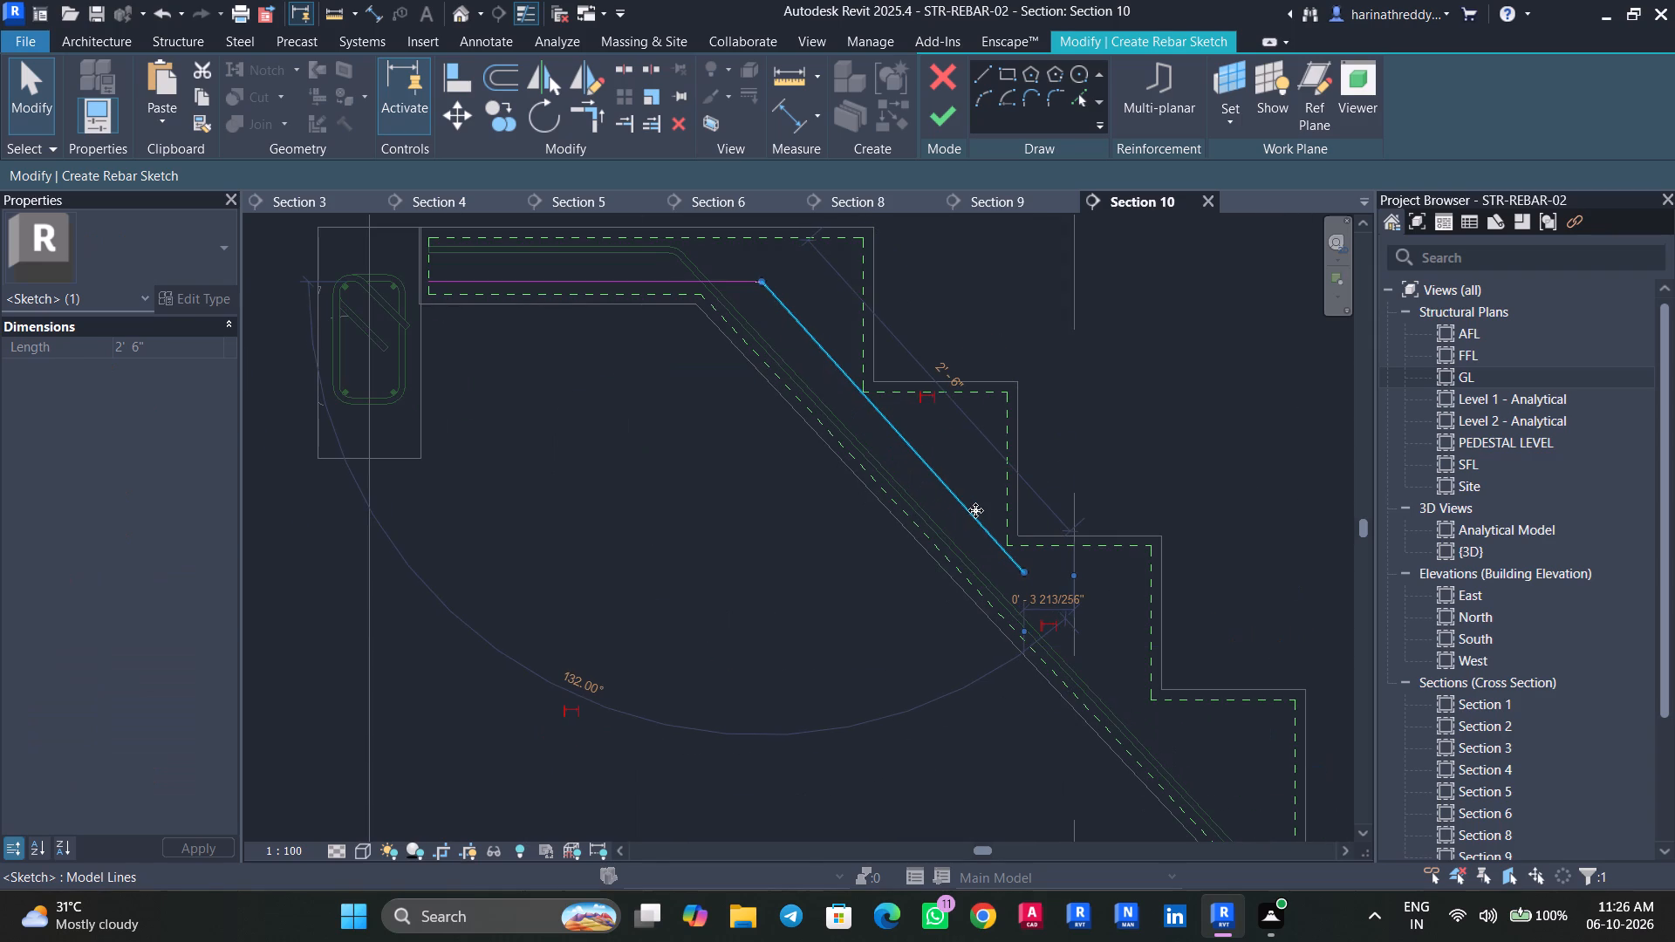
pyautogui.press('Escape')
pyautogui.press('Escape')
# Shorten the new sloping line to about 2'-4", bringing its lower end in line with the riser cover line.
pyautogui.scroll(-3, 881, 512)
pyautogui.keyDown('shift'); pyautogui.moveTo(847, 583); pyautogui.dragTo(843, 590, button='middle'); pyautogui.keyUp('shift')
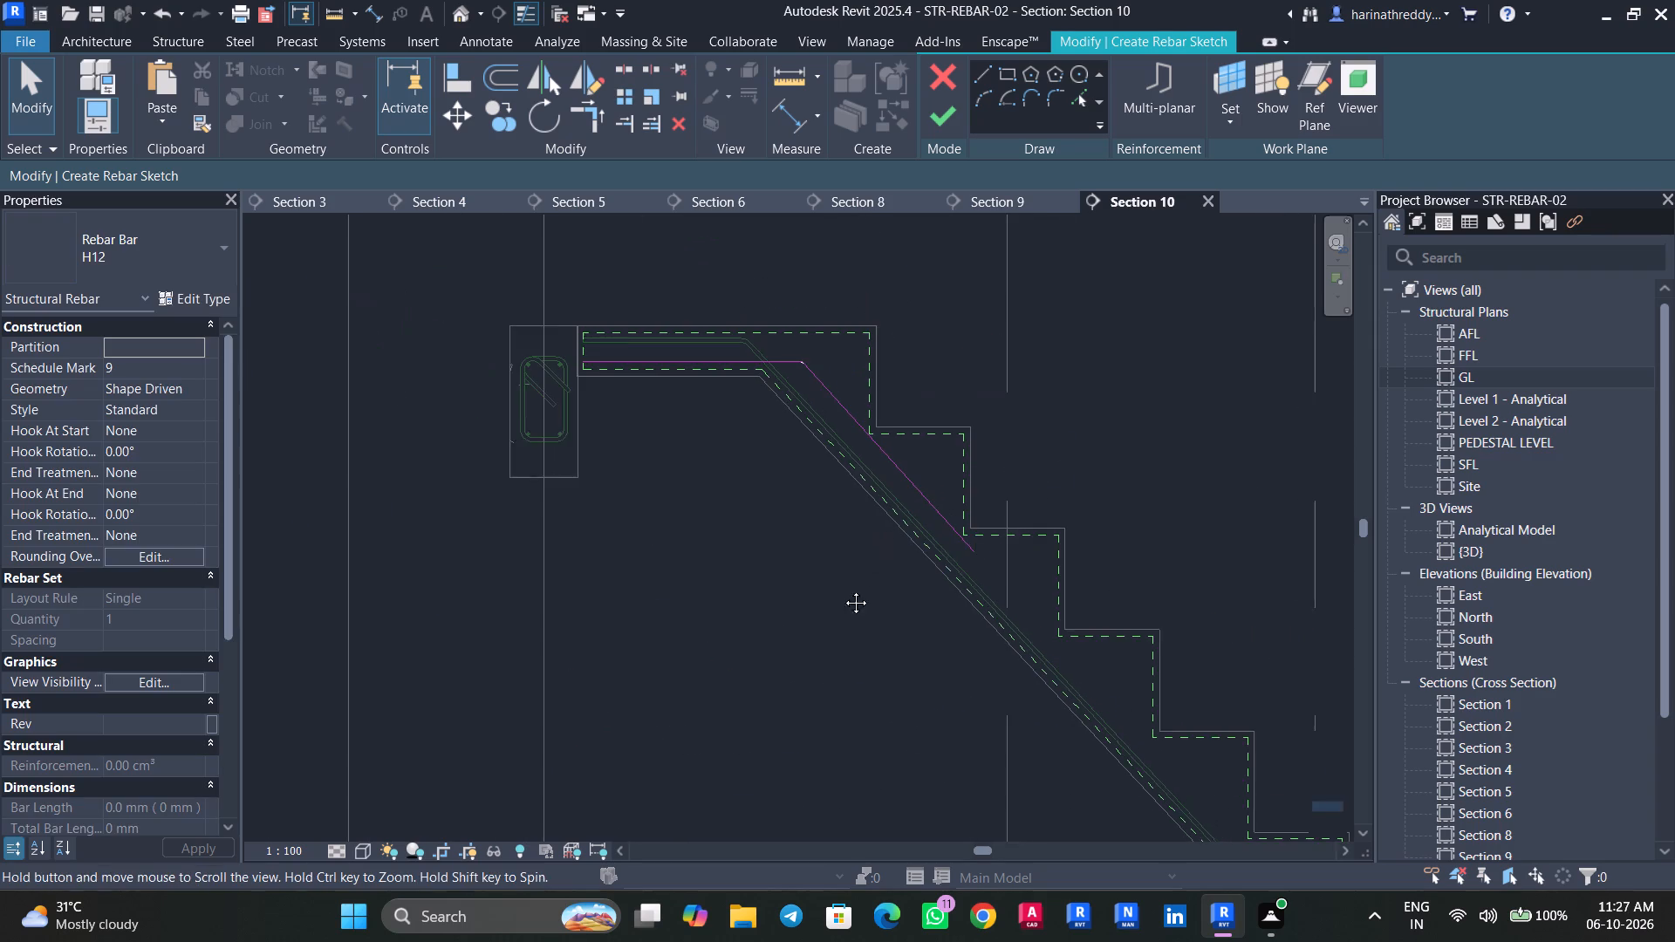
pyautogui.keyDown('shift'); pyautogui.moveTo(843, 590); pyautogui.dragTo(835, 604, button='middle'); pyautogui.keyUp('shift')
pyautogui.scroll(3, 931, 523)
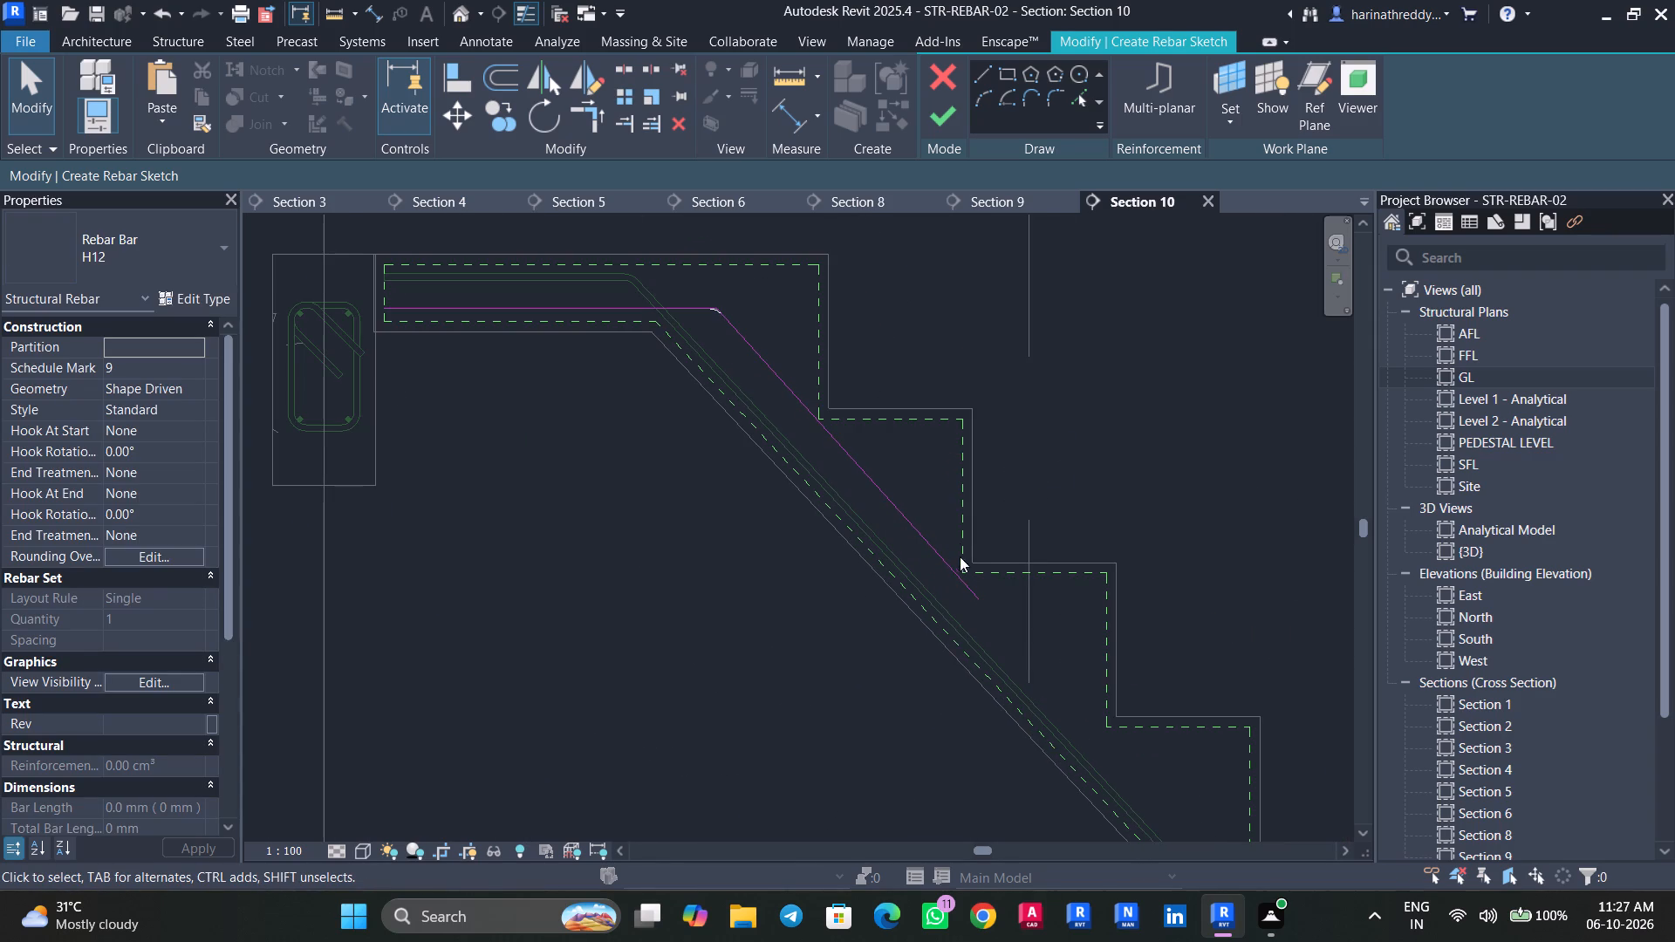
pyautogui.click(970, 590)
pyautogui.scroll(1, 970, 592)
pyautogui.scroll(-1, 970, 592)
pyautogui.scroll(3, 970, 592)
pyautogui.scroll(-1, 980, 610)
pyautogui.scroll(1, 980, 610)
pyautogui.moveTo(982, 600); pyautogui.dragTo(988, 594)
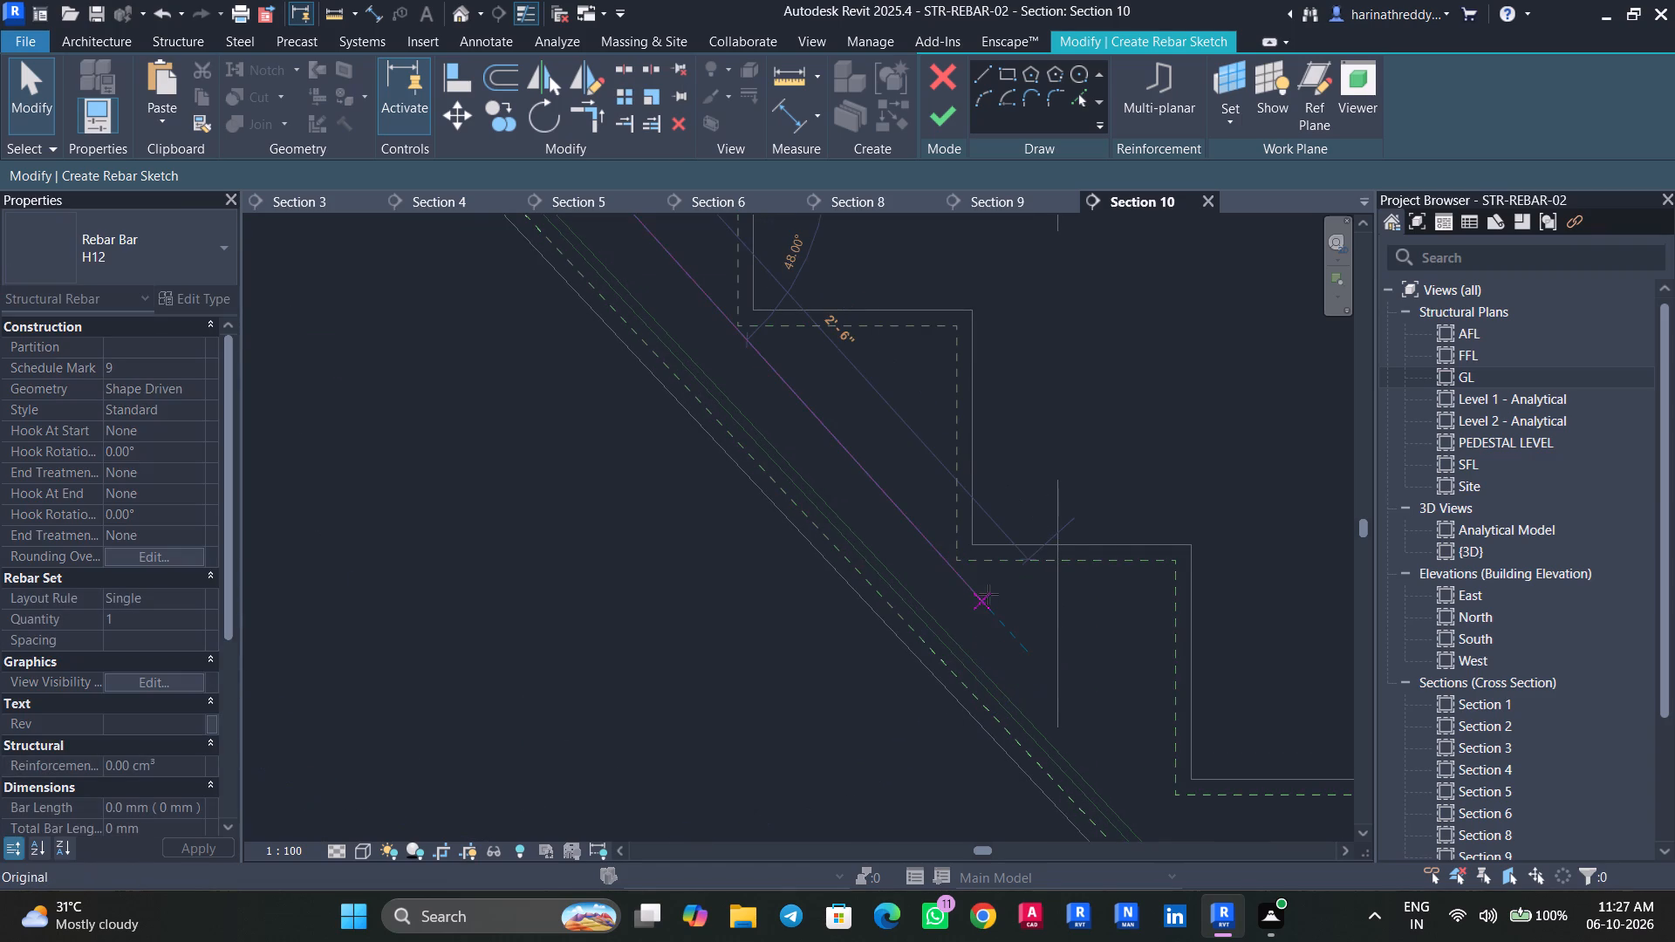
pyautogui.moveTo(988, 594); pyautogui.dragTo(957, 557)
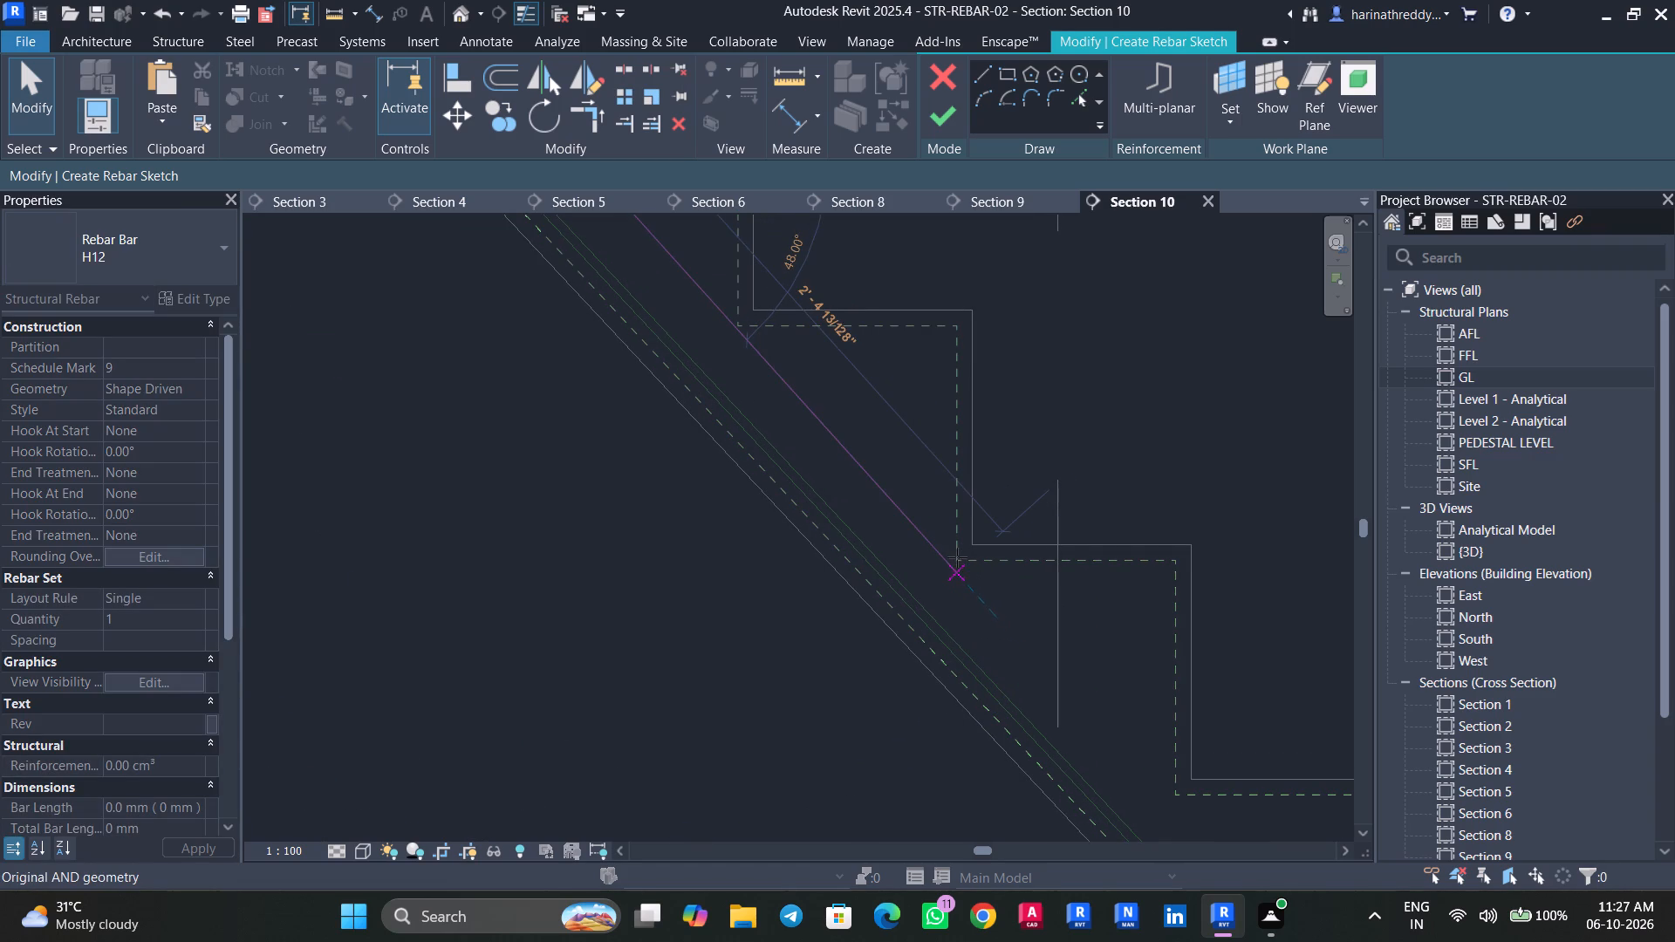
pyautogui.moveTo(957, 557); pyautogui.dragTo(957, 561)
pyautogui.scroll(2, 959, 568)
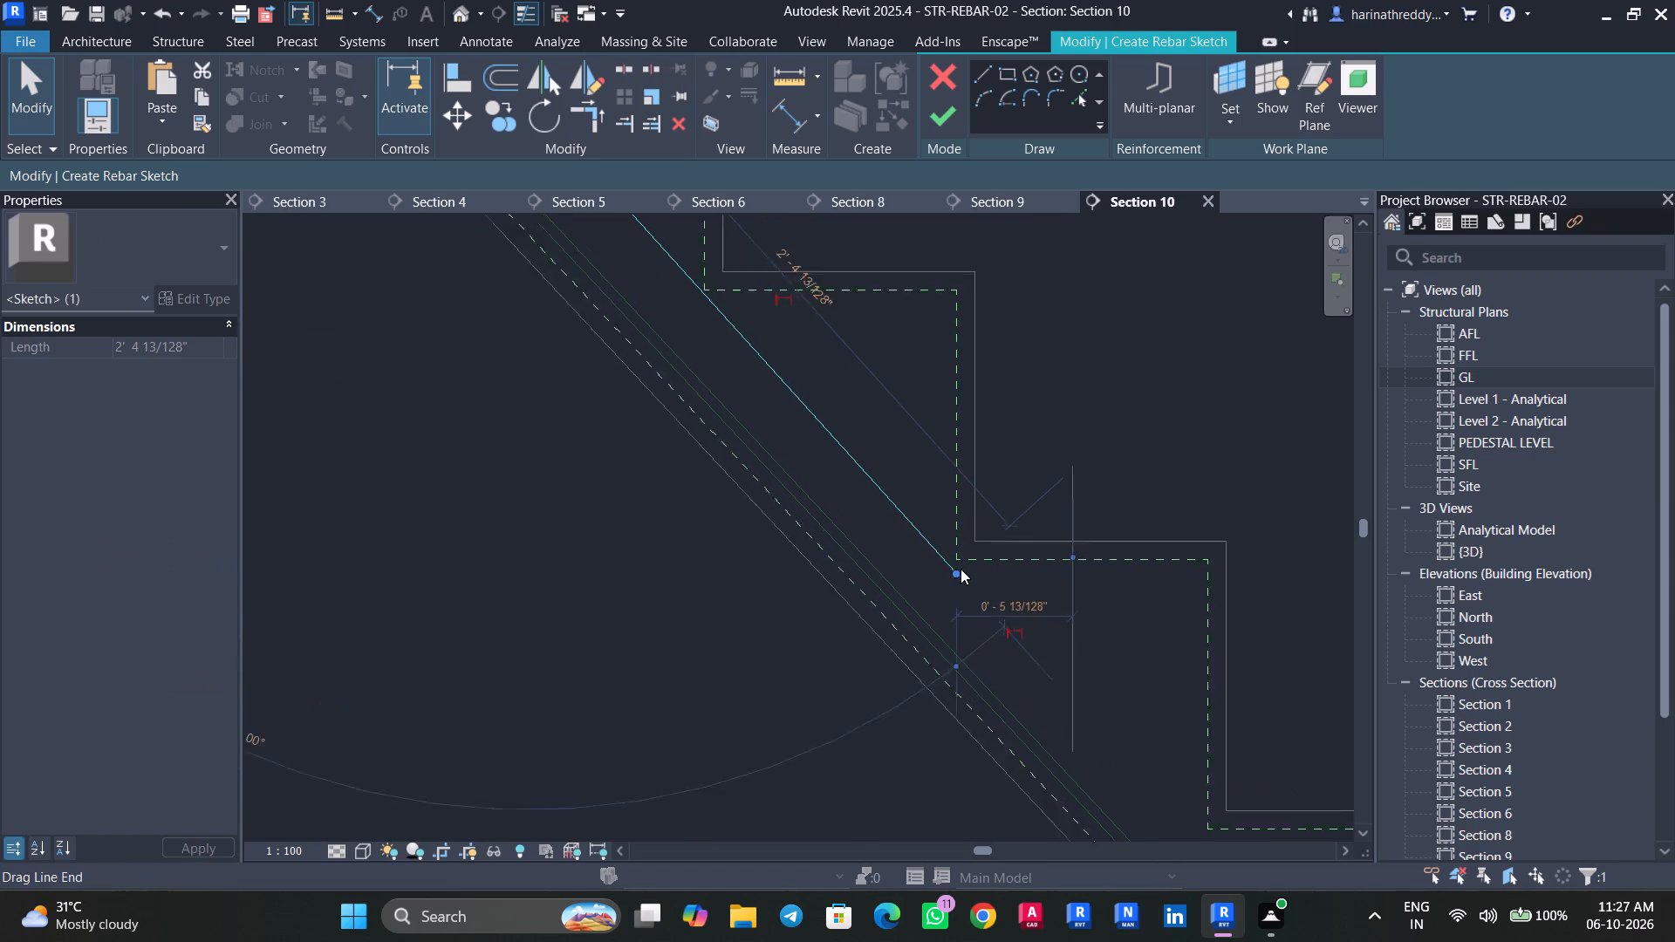
pyautogui.scroll(8, 961, 569)
pyautogui.press('Escape')
pyautogui.press('Escape')
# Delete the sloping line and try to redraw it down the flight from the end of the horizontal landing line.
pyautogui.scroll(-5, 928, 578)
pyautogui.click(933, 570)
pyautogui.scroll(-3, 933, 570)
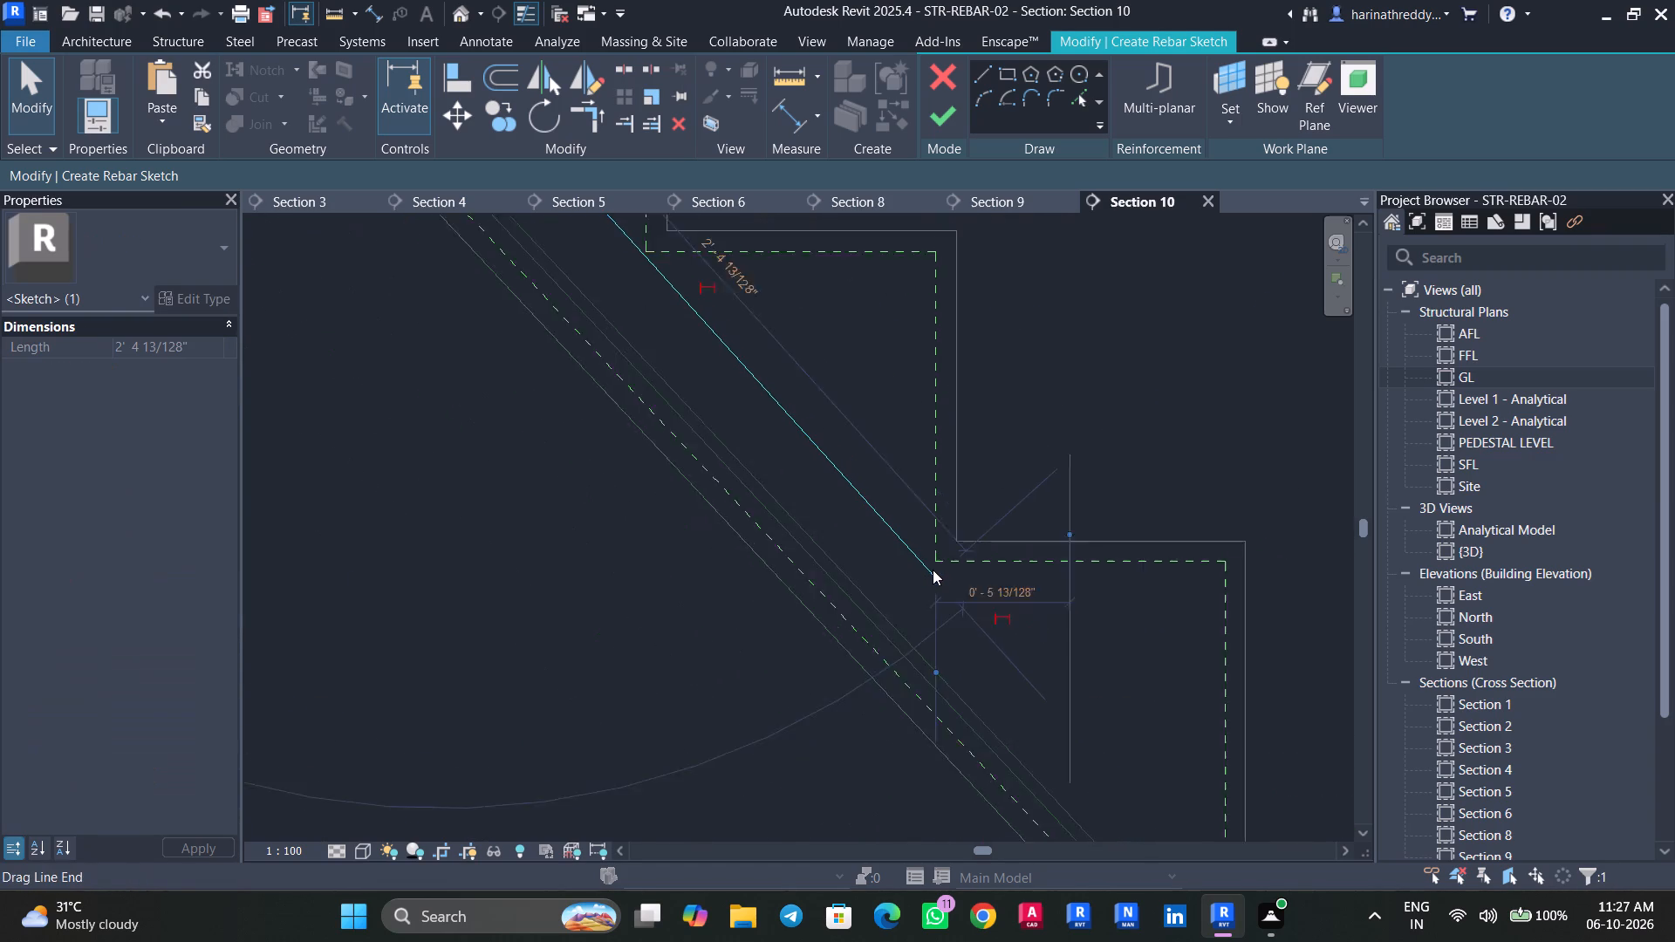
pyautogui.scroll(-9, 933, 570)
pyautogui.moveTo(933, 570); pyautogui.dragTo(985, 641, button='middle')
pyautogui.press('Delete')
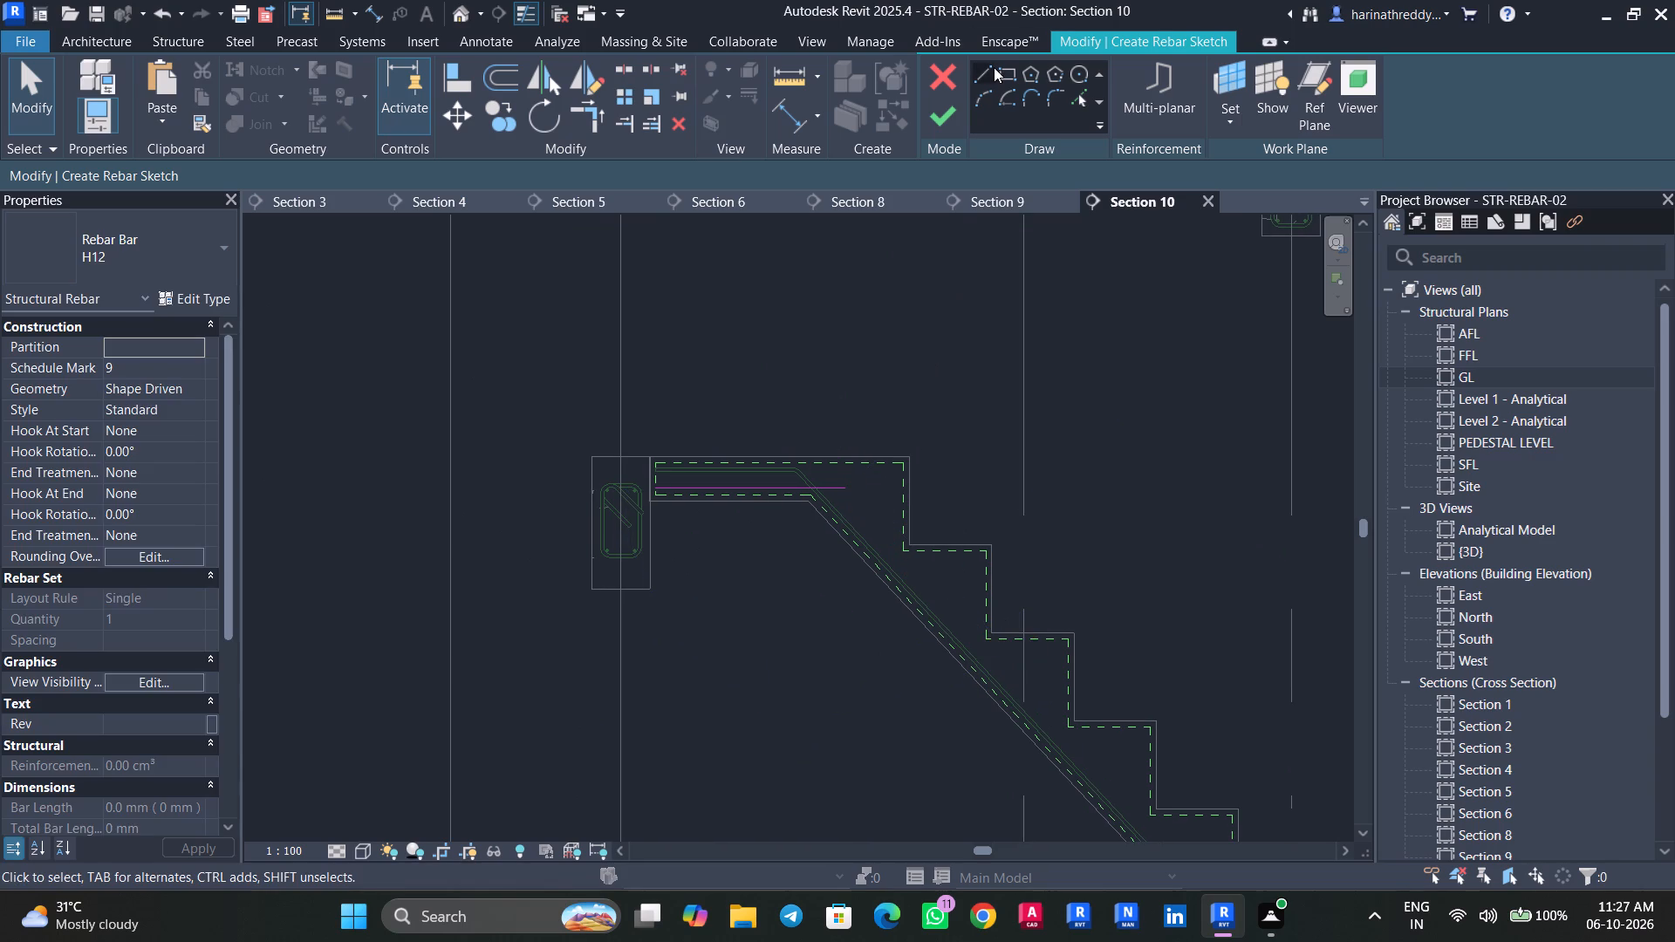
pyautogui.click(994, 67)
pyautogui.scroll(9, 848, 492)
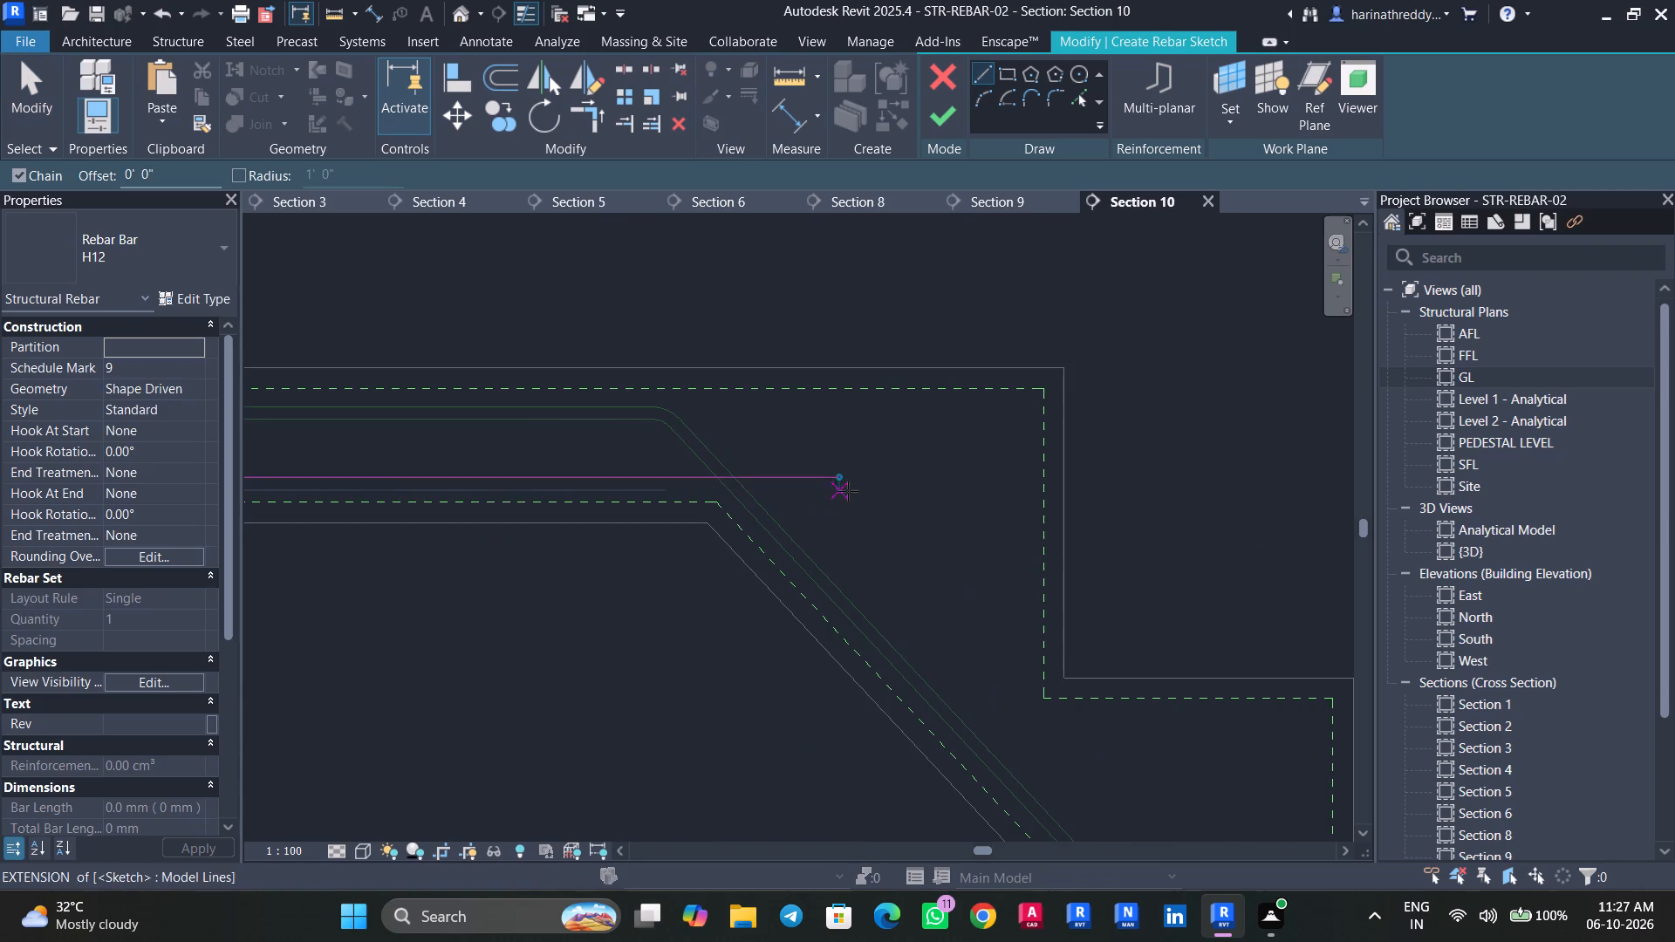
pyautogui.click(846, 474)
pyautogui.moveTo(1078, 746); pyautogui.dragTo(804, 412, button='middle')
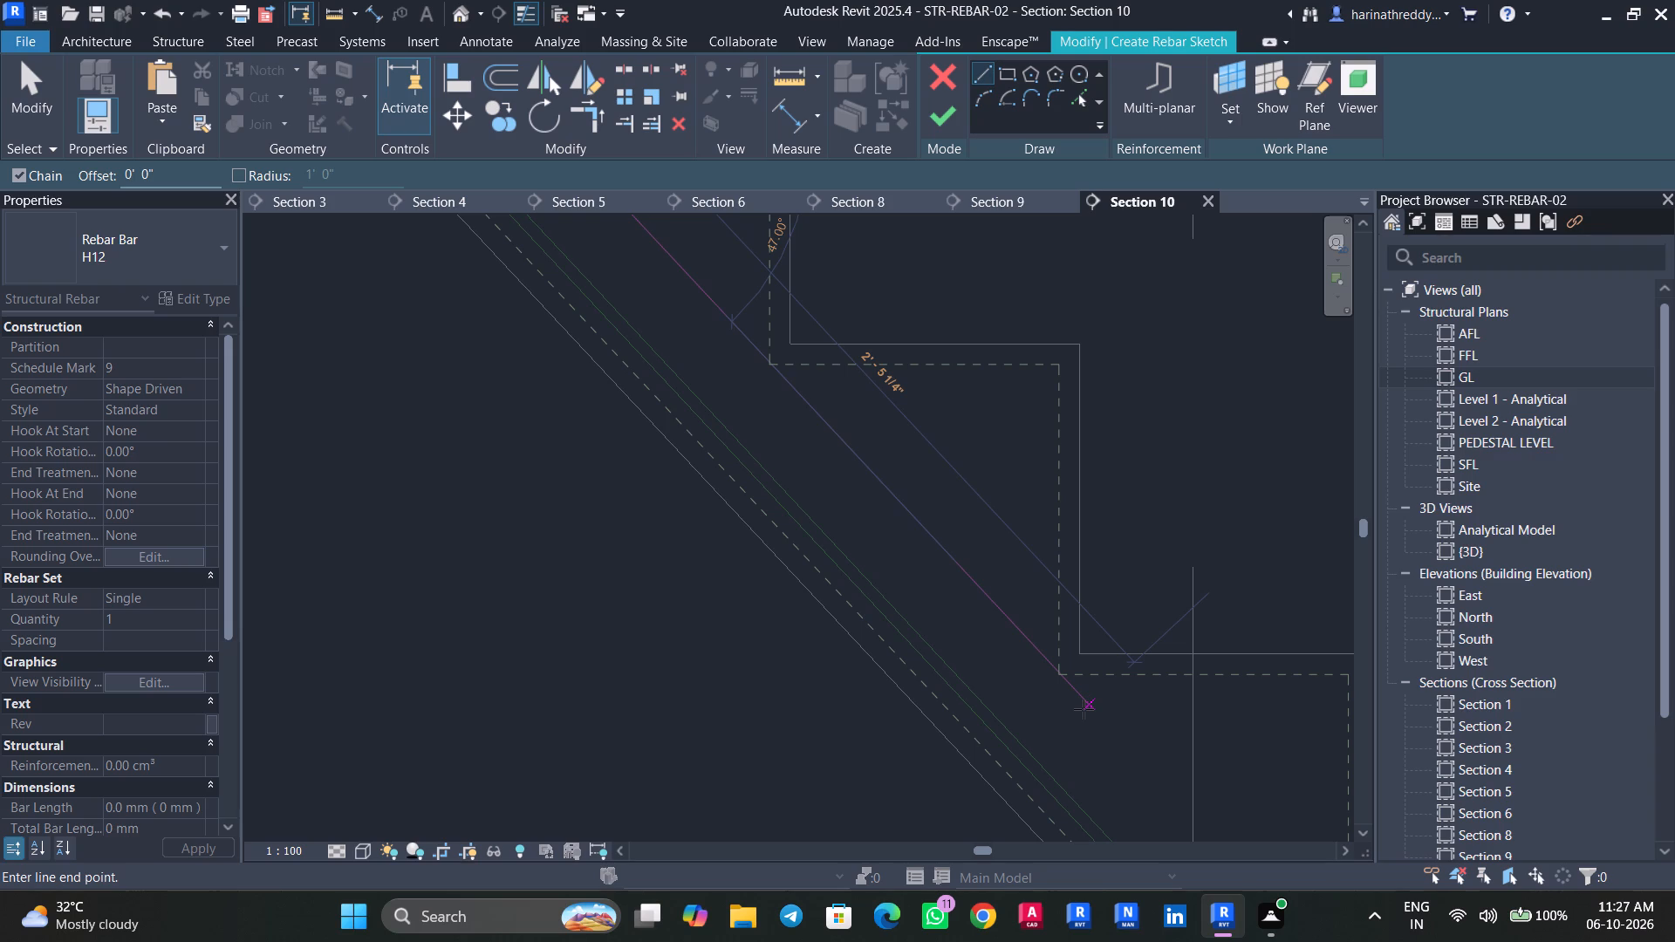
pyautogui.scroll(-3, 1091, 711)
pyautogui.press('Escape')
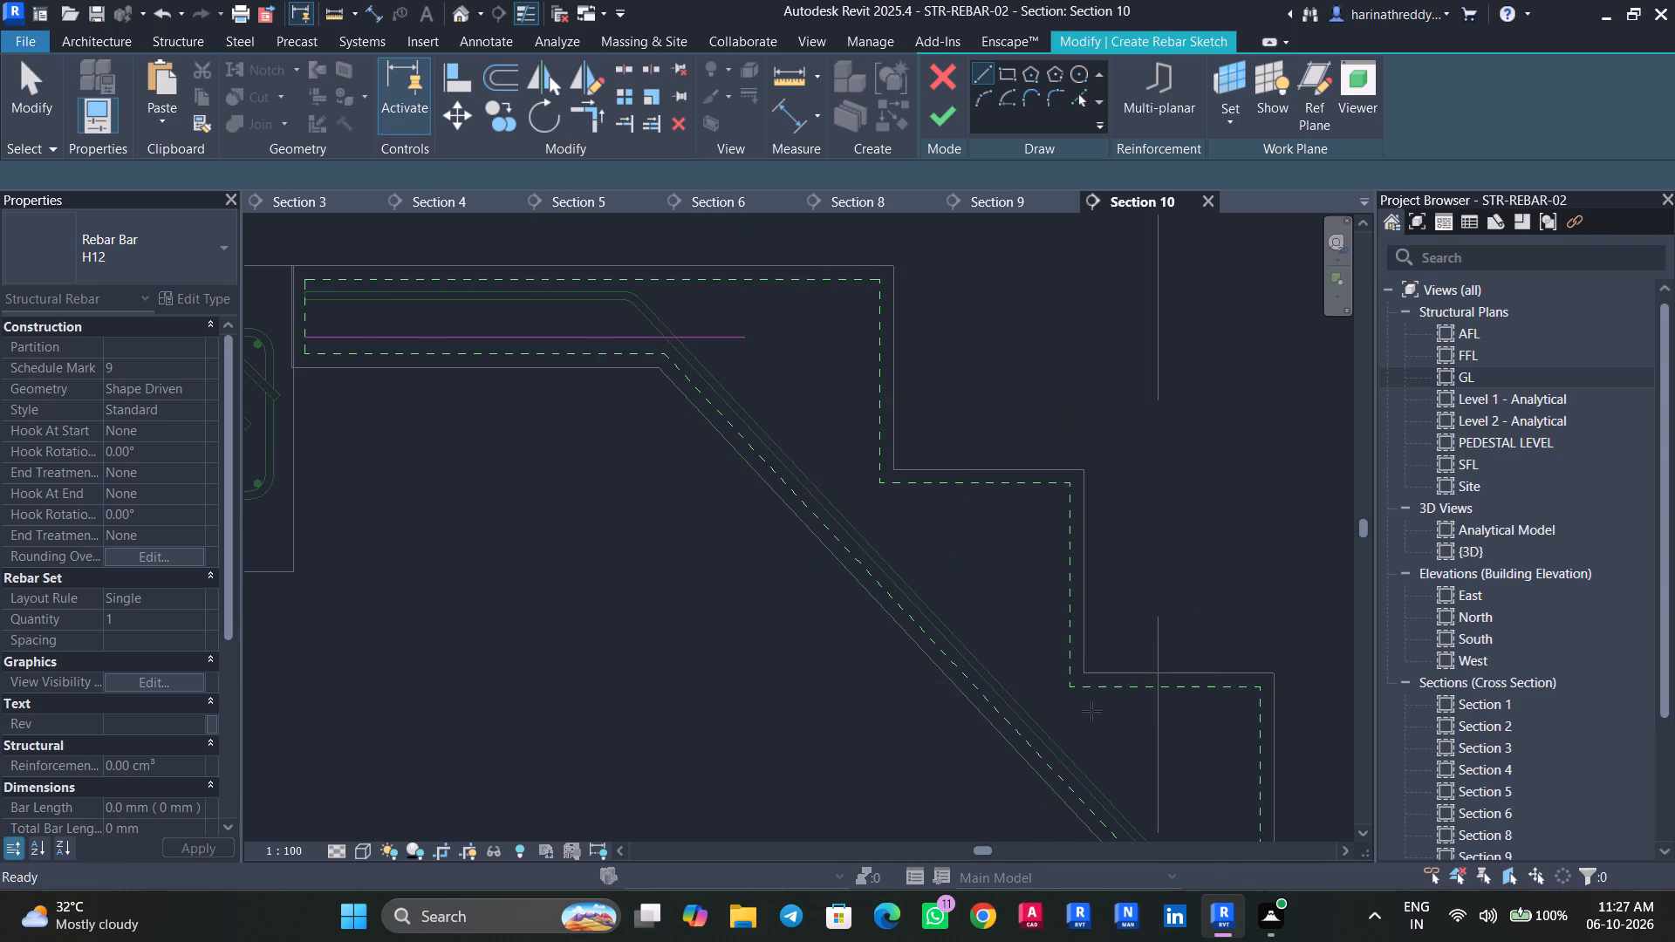
# Undo the deletion of the sloping line and its earlier shortening.
pyautogui.press('Escape')
pyautogui.hotkey('ctrl', 'z')
pyautogui.hotkey('ctrl', 'z')
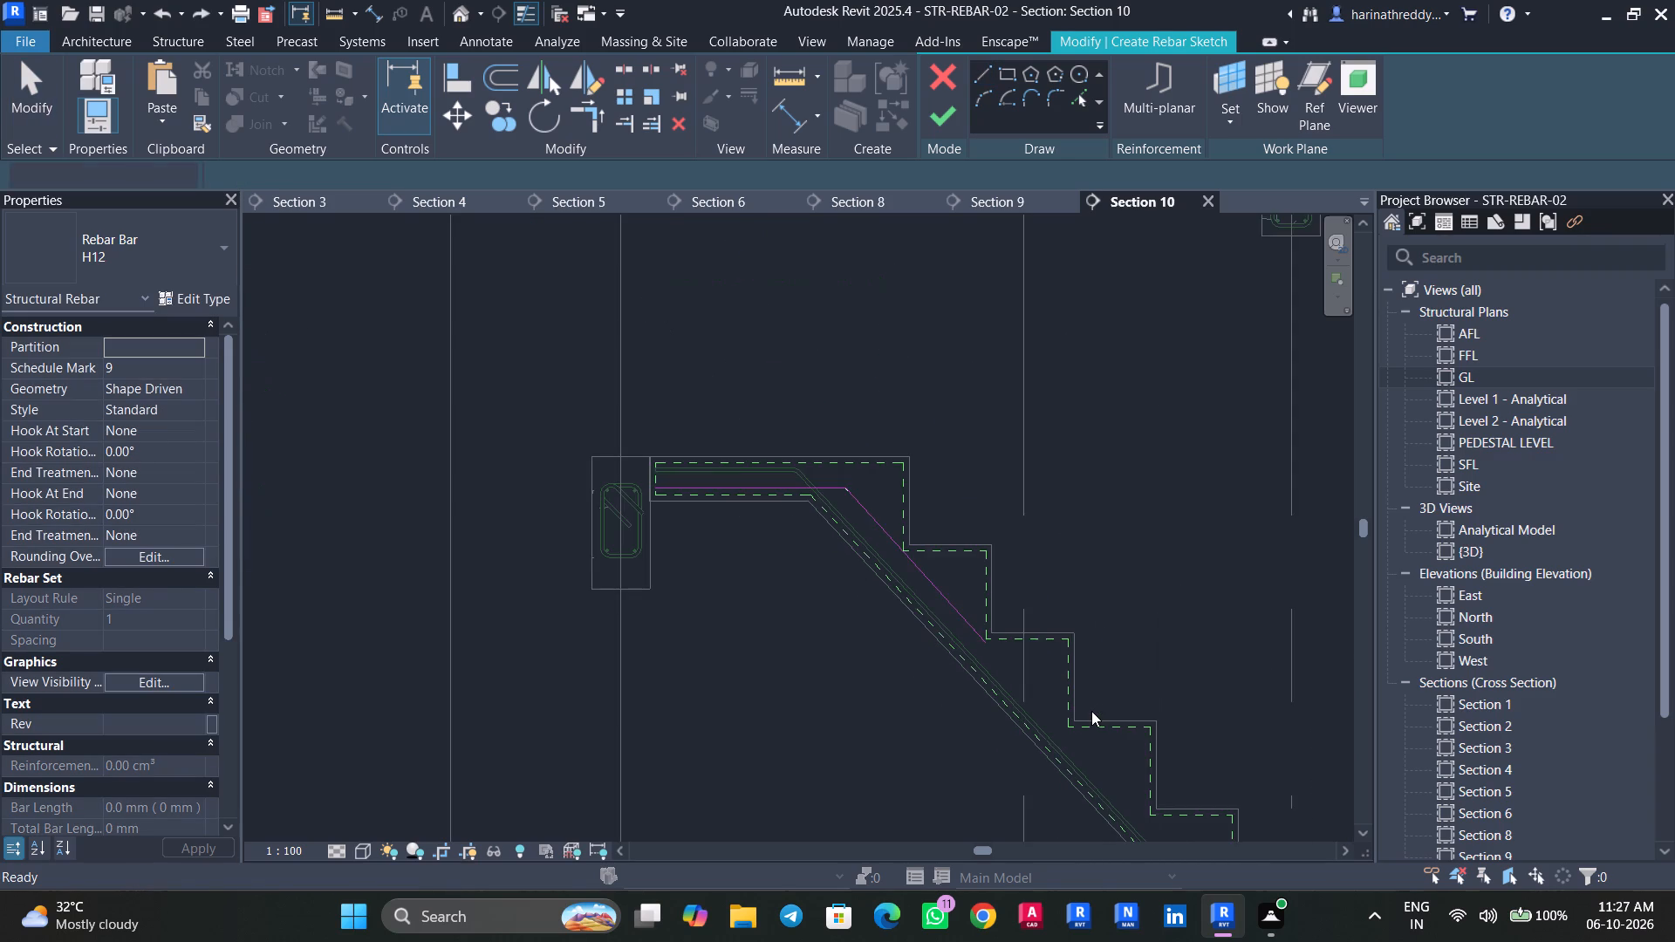
# Nudge the sloping line one increment toward the steps and finish the bar sketch.
pyautogui.scroll(-5, 989, 655)
pyautogui.click(984, 611)
pyautogui.scroll(4, 981, 611)
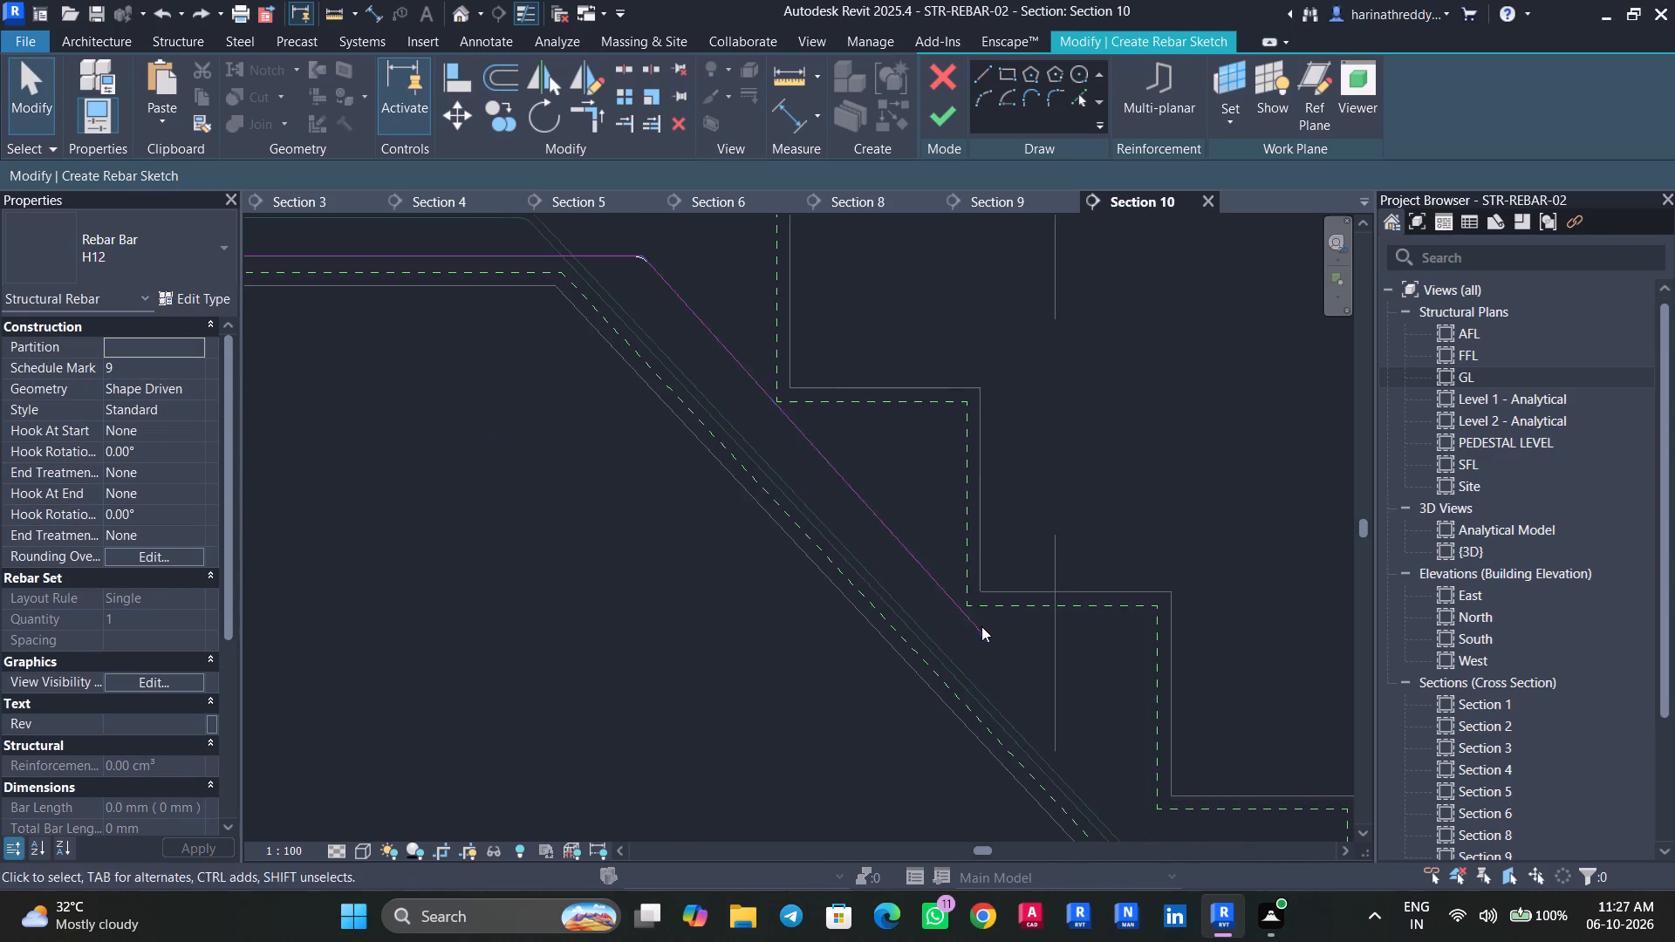
pyautogui.scroll(5, 981, 626)
pyautogui.scroll(-4, 979, 633)
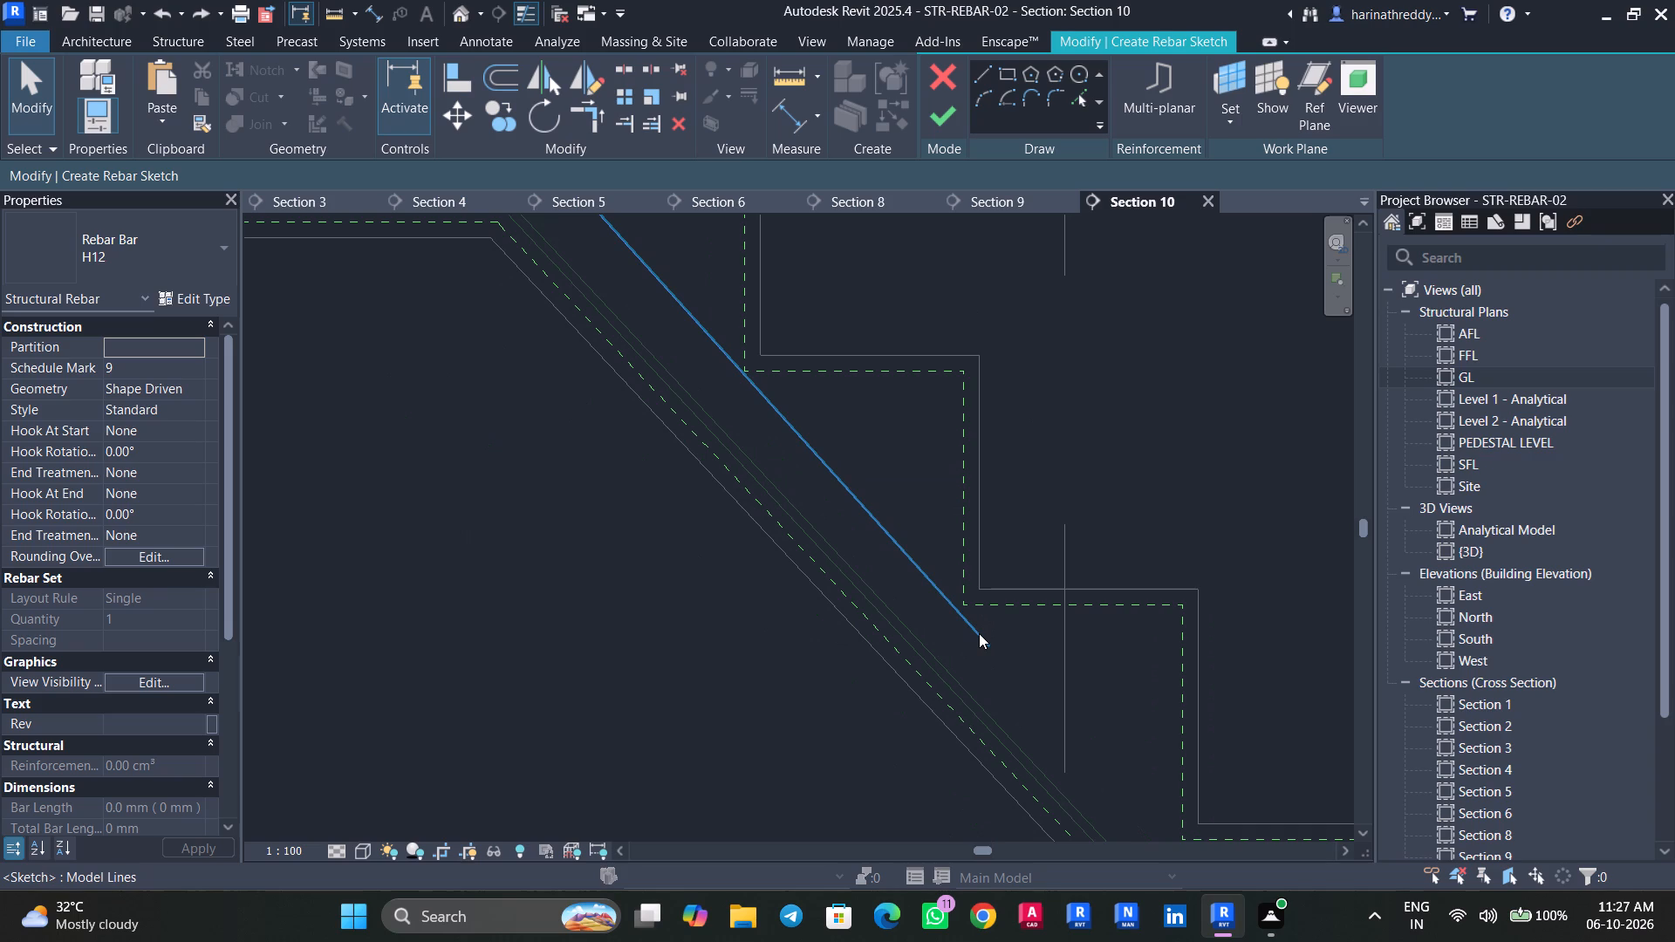
pyautogui.press('Left')
pyautogui.moveTo(817, 520); pyautogui.dragTo(819, 601, button='middle')
pyautogui.scroll(1, 820, 602)
pyautogui.click(843, 556)
pyautogui.click(841, 551)
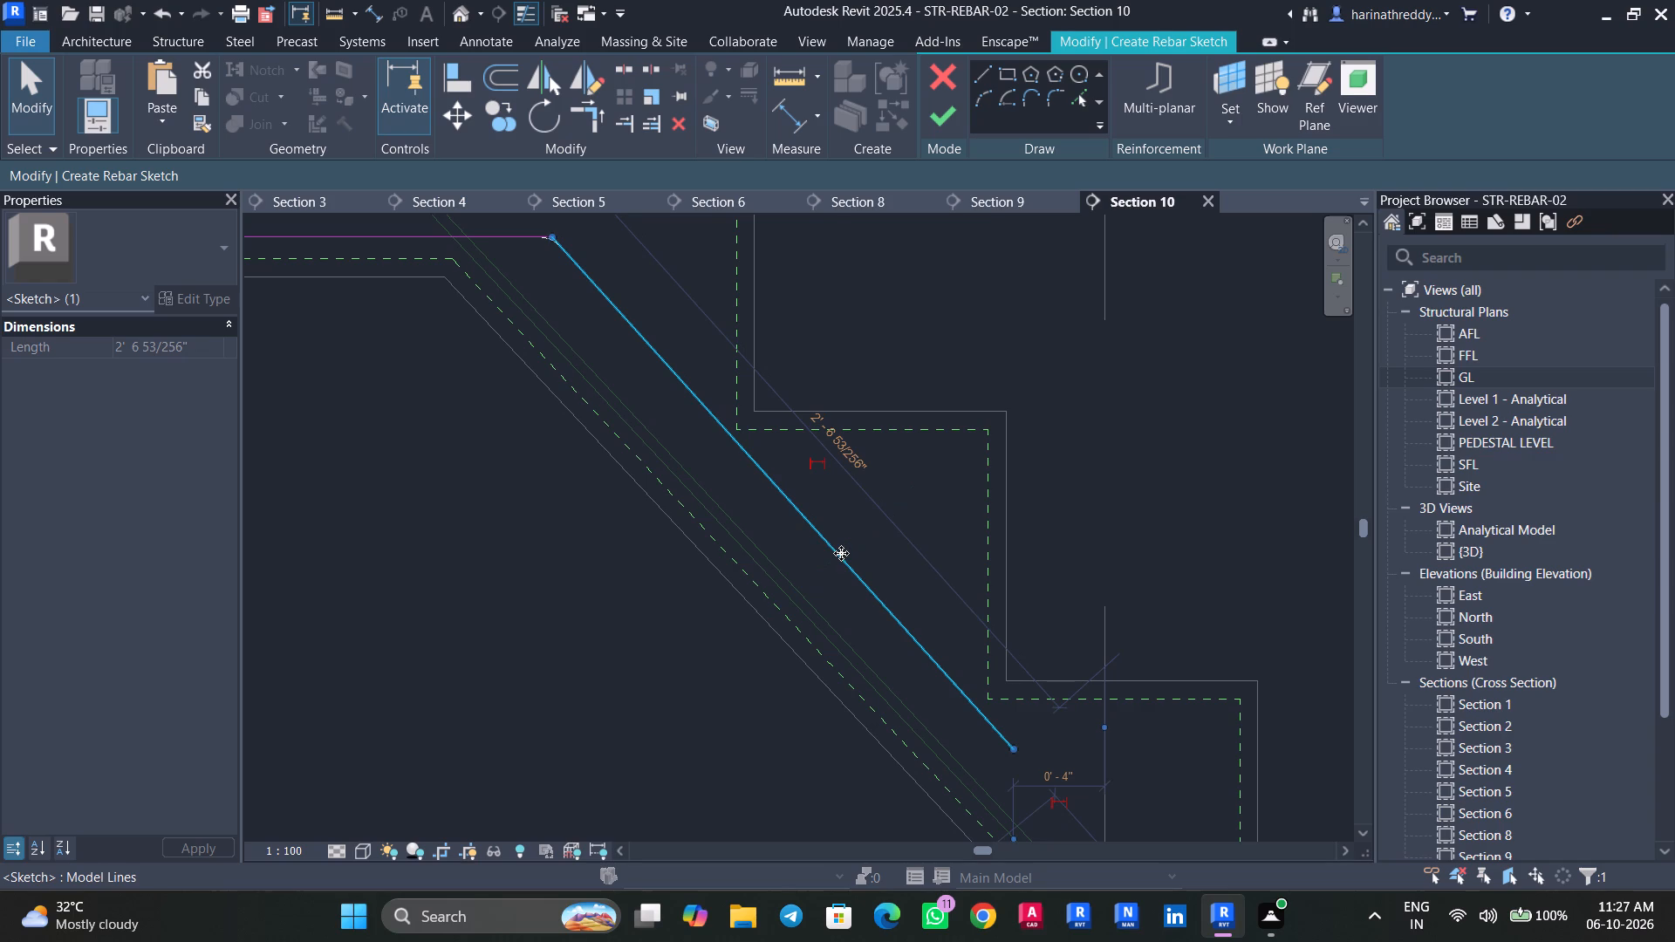
pyautogui.press('Right')
pyautogui.press('Escape')
pyautogui.press('Escape')
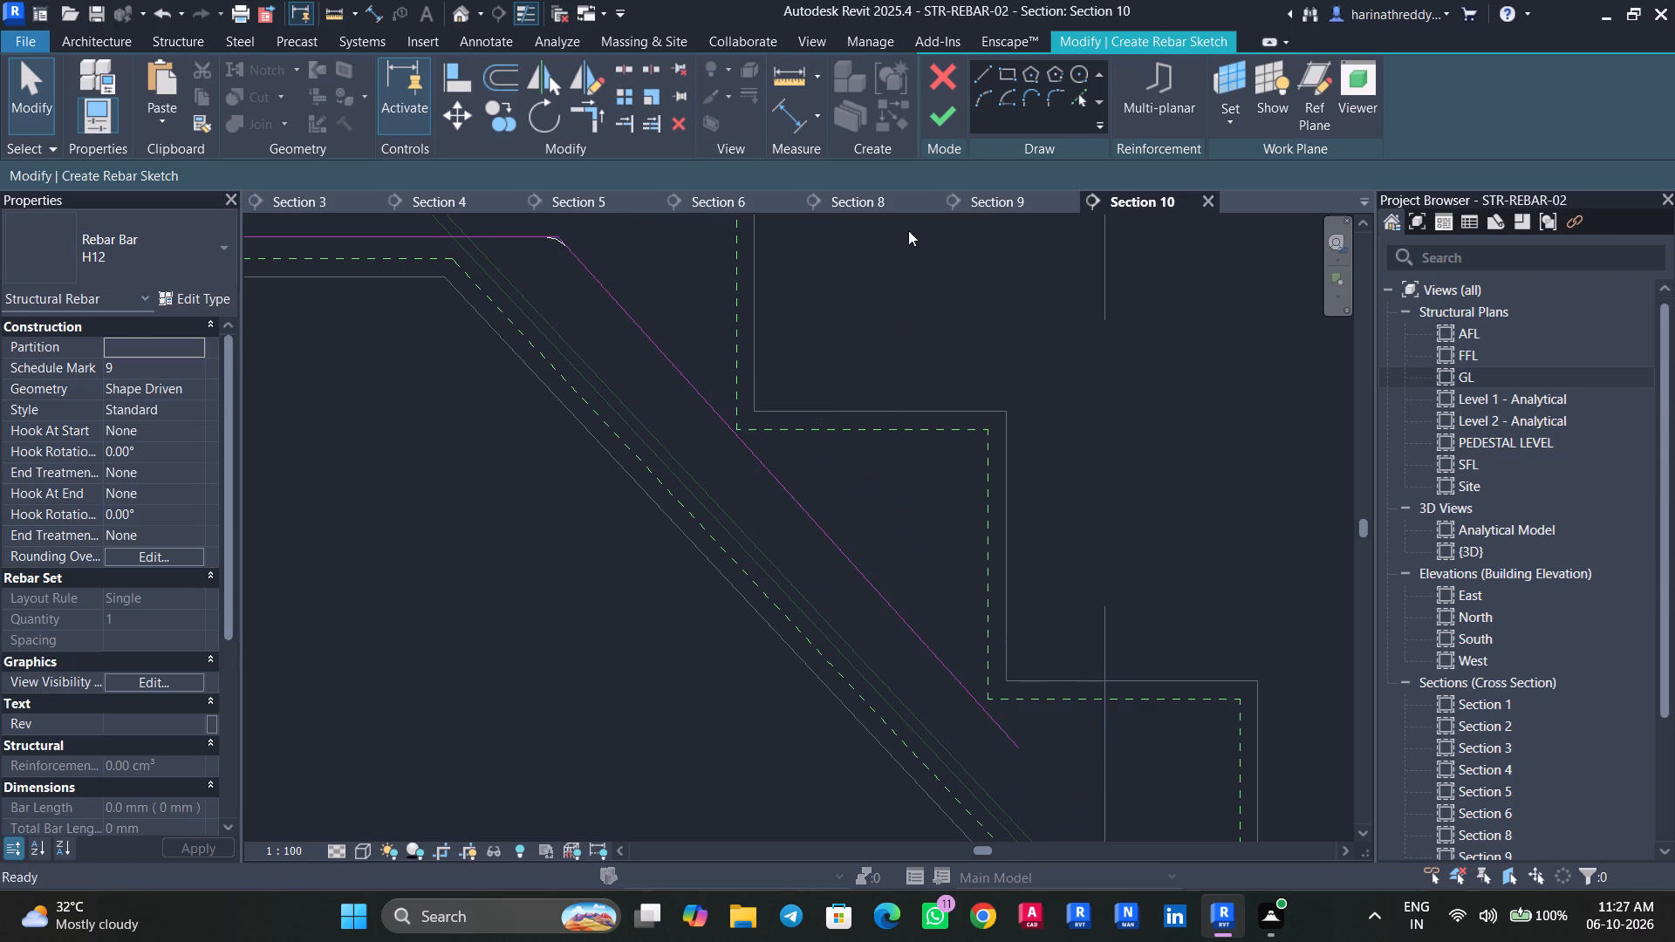
pyautogui.click(941, 113)
pyautogui.scroll(-5, 942, 298)
pyautogui.press('Escape')
pyautogui.press('Escape')
pyautogui.press('Escape')
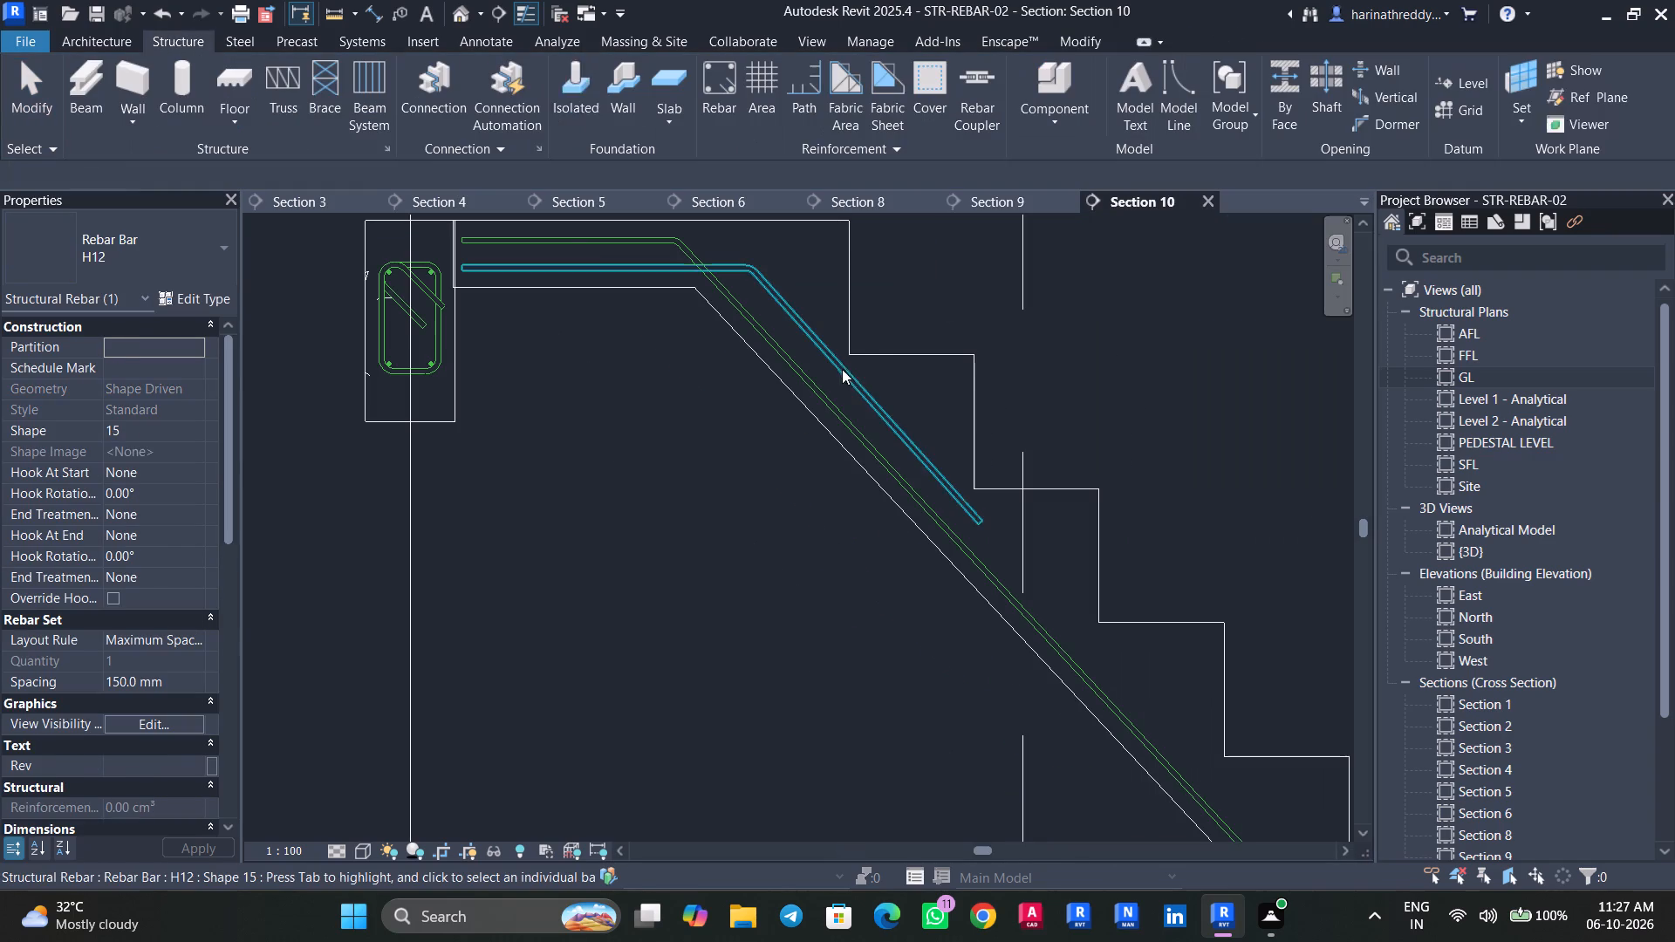
# Set the new landing bar's layout rule to Maximum Spacing with a spacing of 150 mm.
pyautogui.click(850, 365)
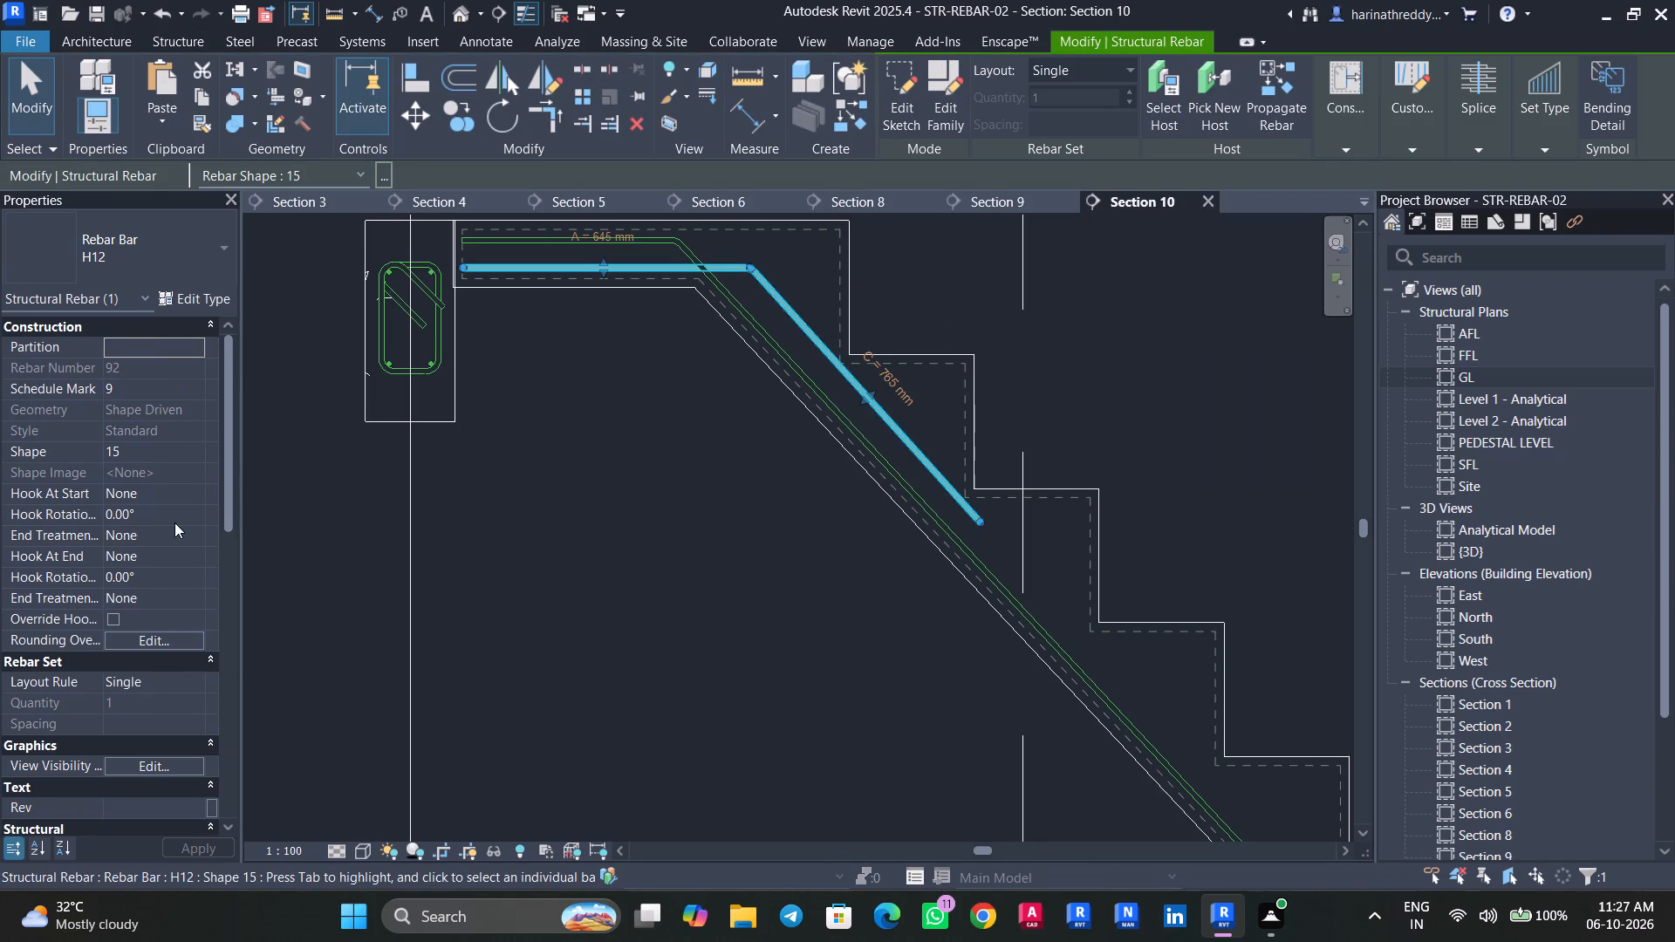
pyautogui.click(196, 685)
pyautogui.click(145, 739)
pyautogui.click(171, 721)
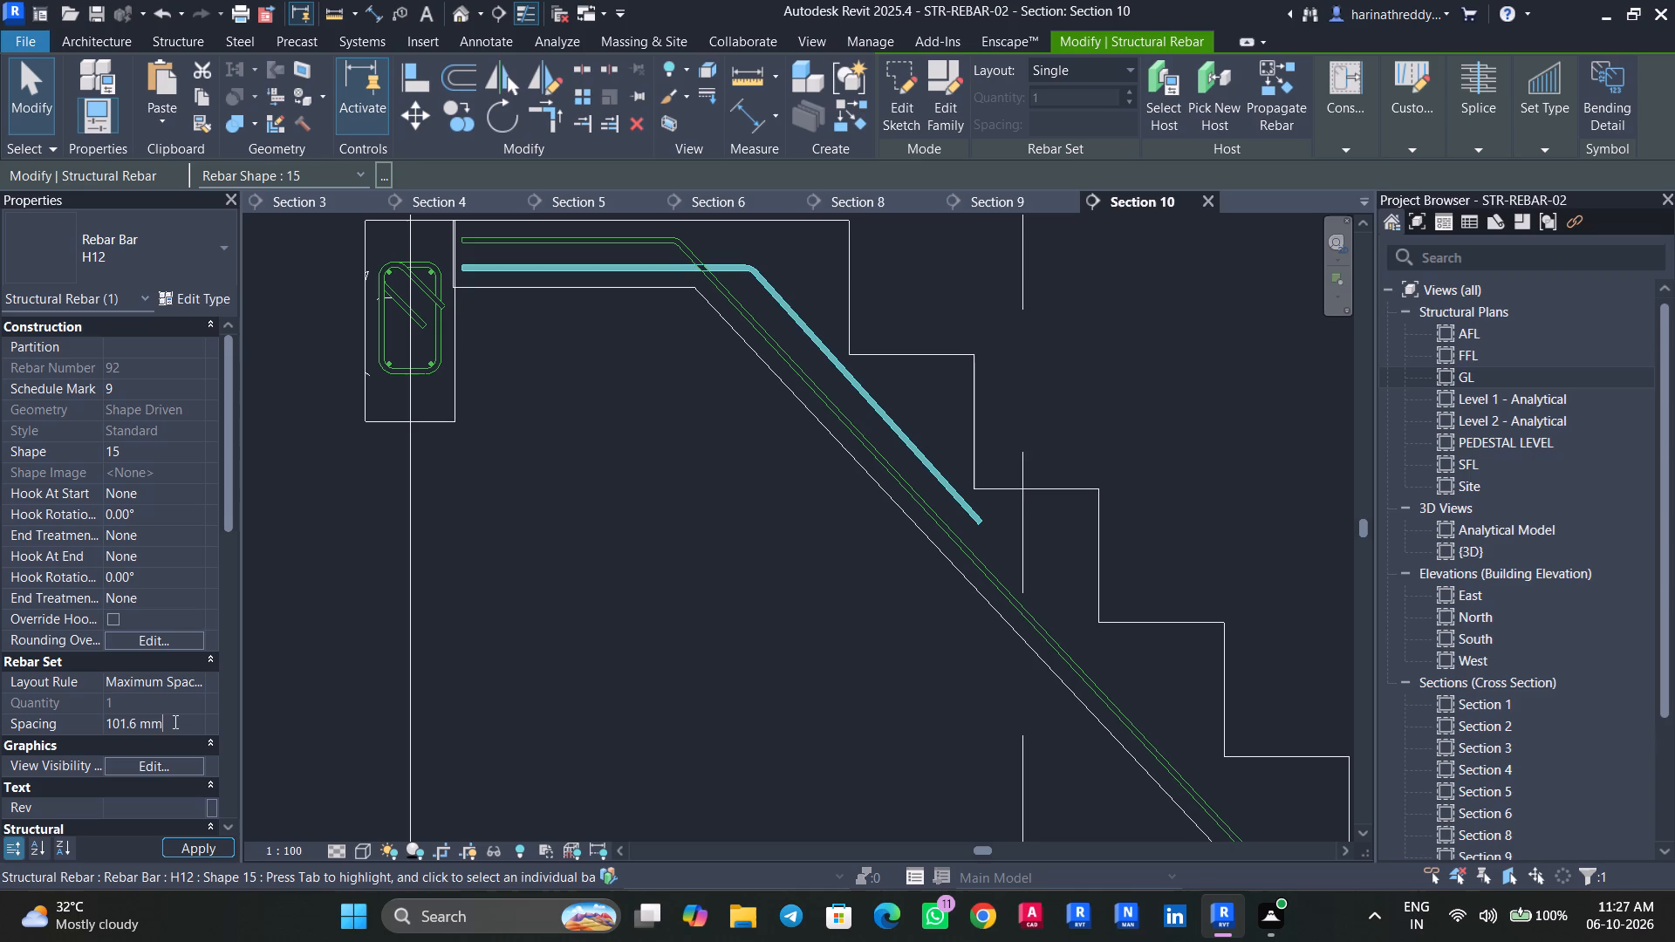
pyautogui.moveTo(174, 723); pyautogui.dragTo(31, 723)
pyautogui.write('150')
pyautogui.press('Return')
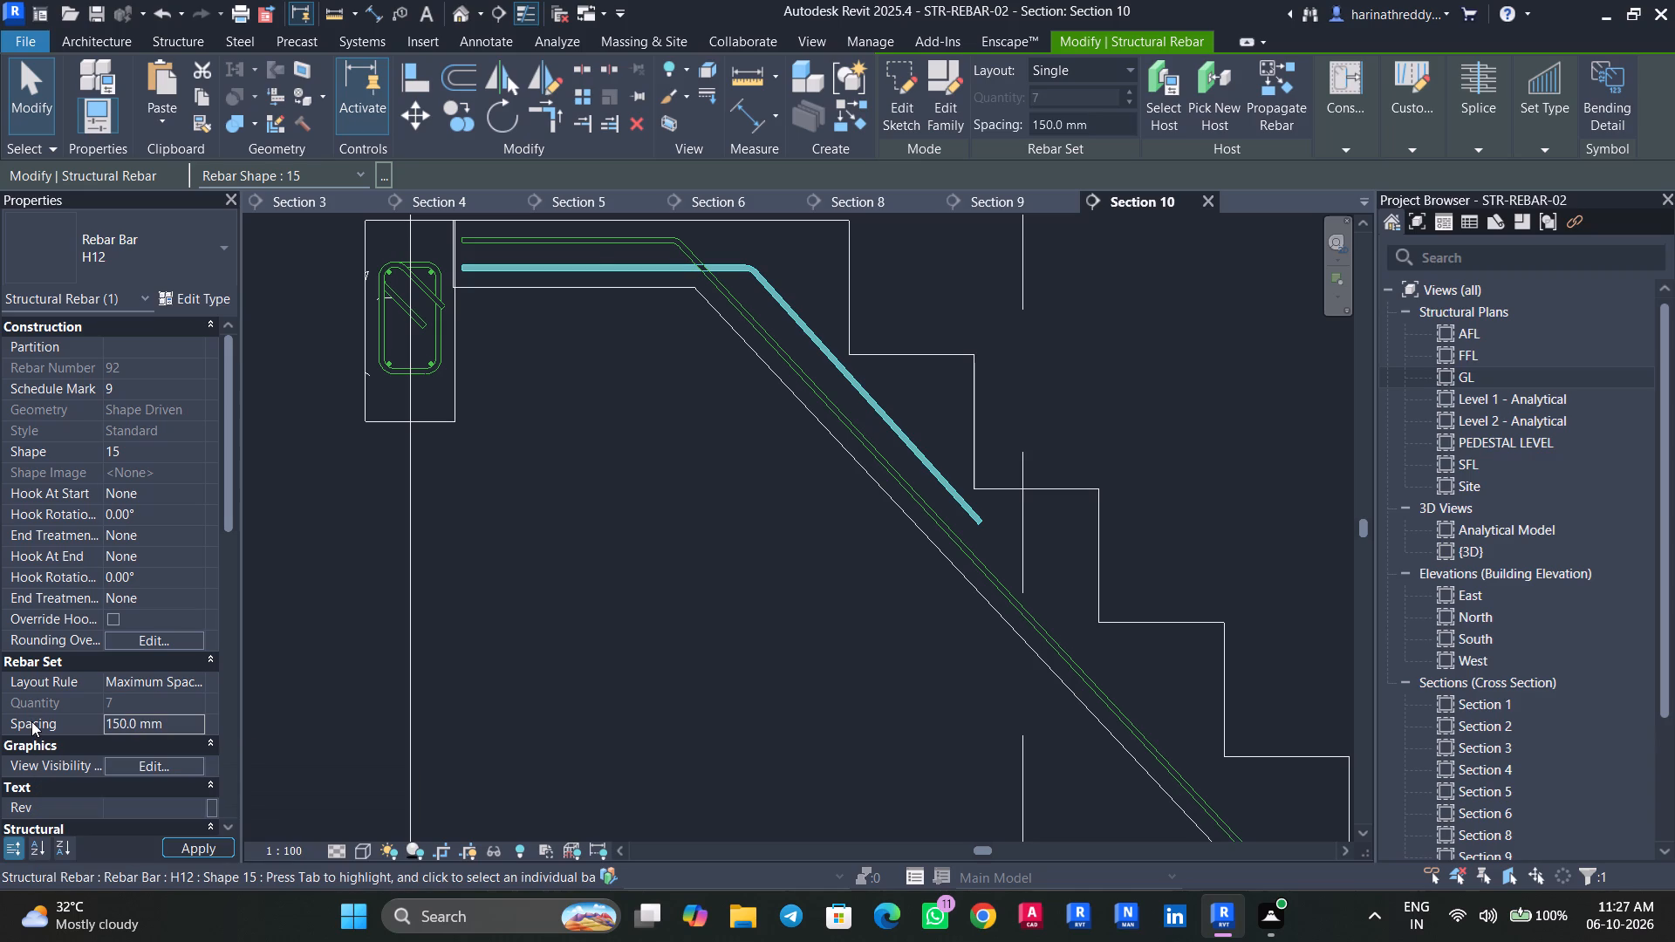
pyautogui.moveTo(674, 682); pyautogui.dragTo(406, 426, button='middle')
pyautogui.scroll(-3, 461, 469)
pyautogui.press('Escape')
pyautogui.press('Escape')
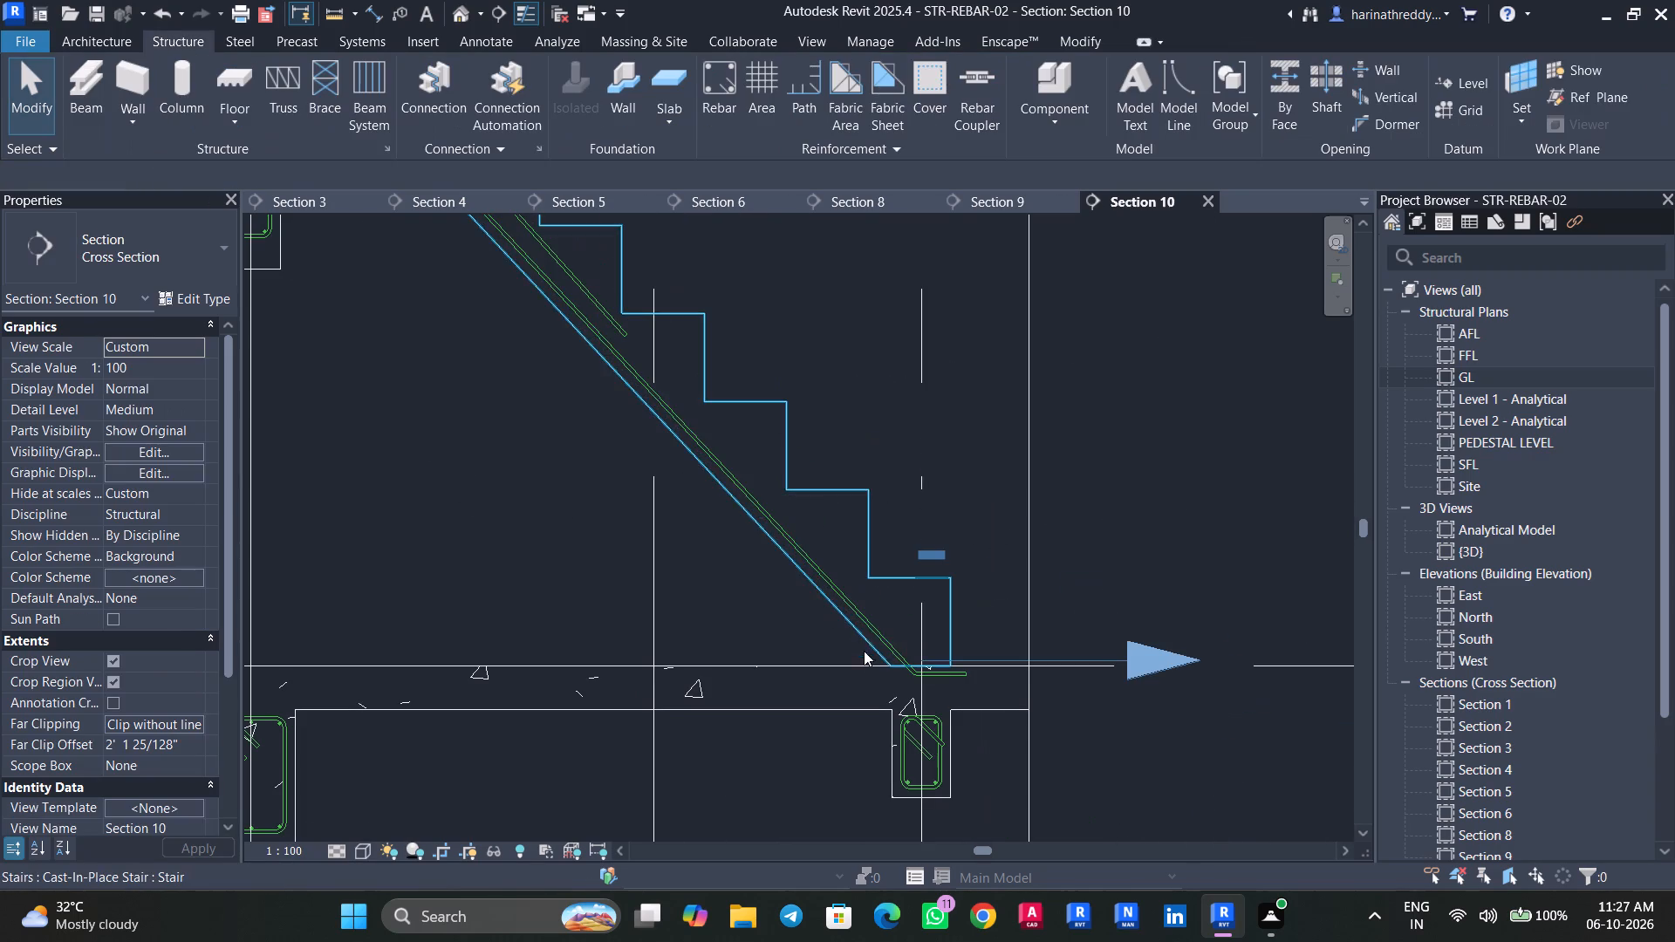
# Start a sketched shape 00 rebar hosted by the stair with a horizontal line about 3" long in the slab under the flight's foot.
pyautogui.click(858, 640)
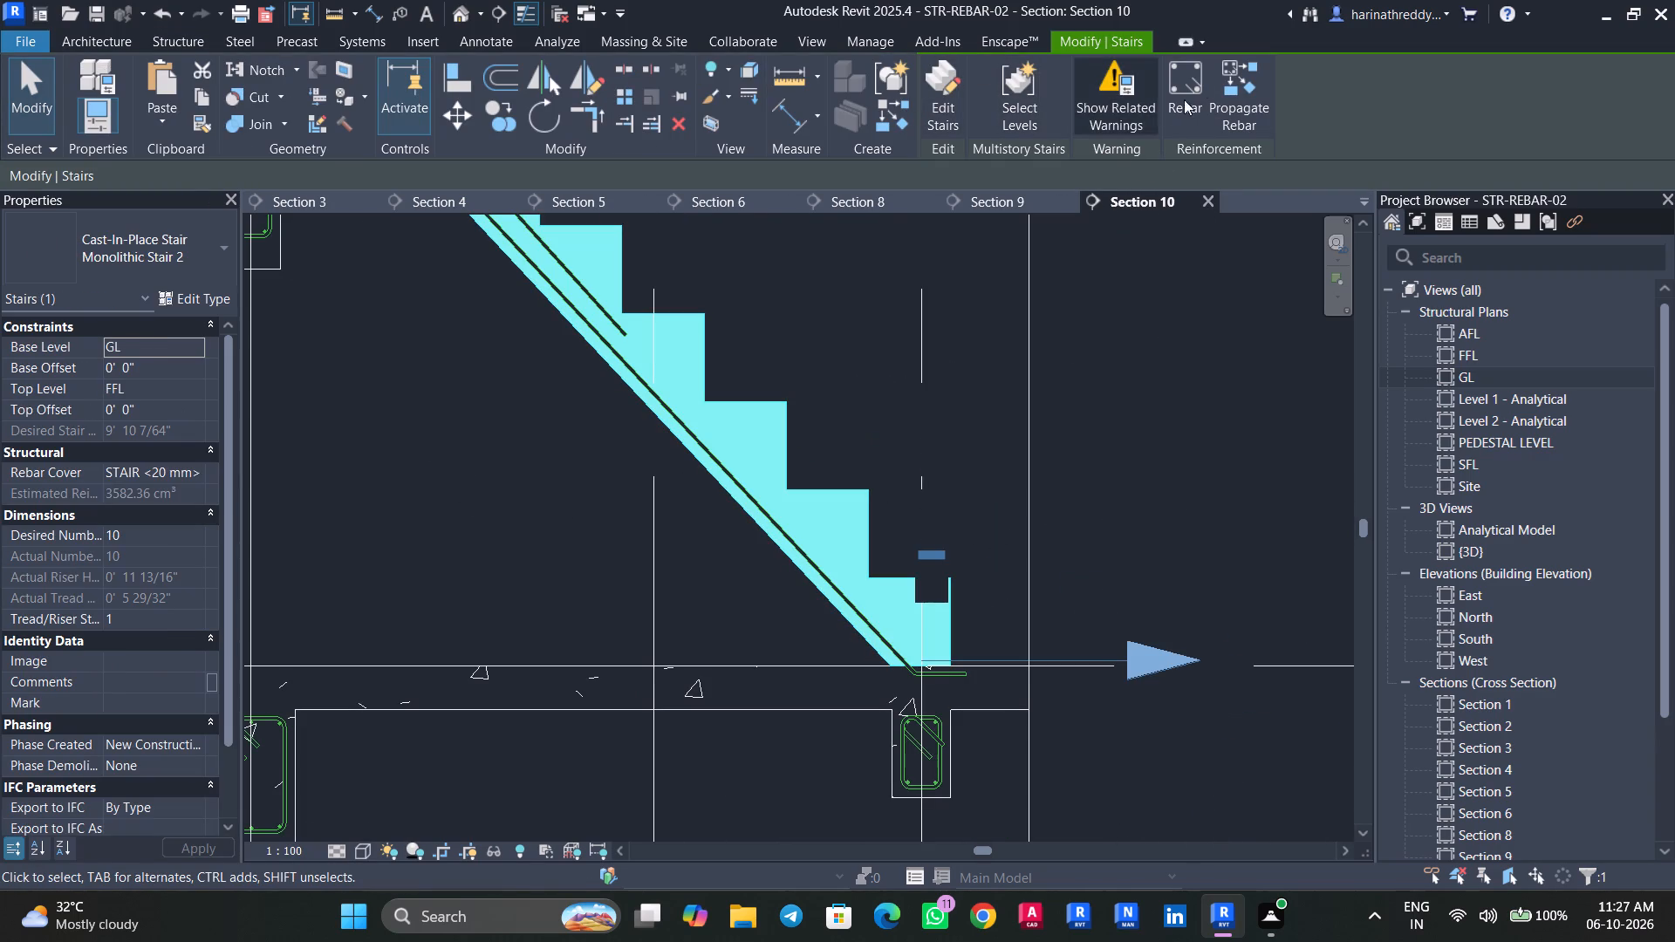
pyautogui.click(1200, 82)
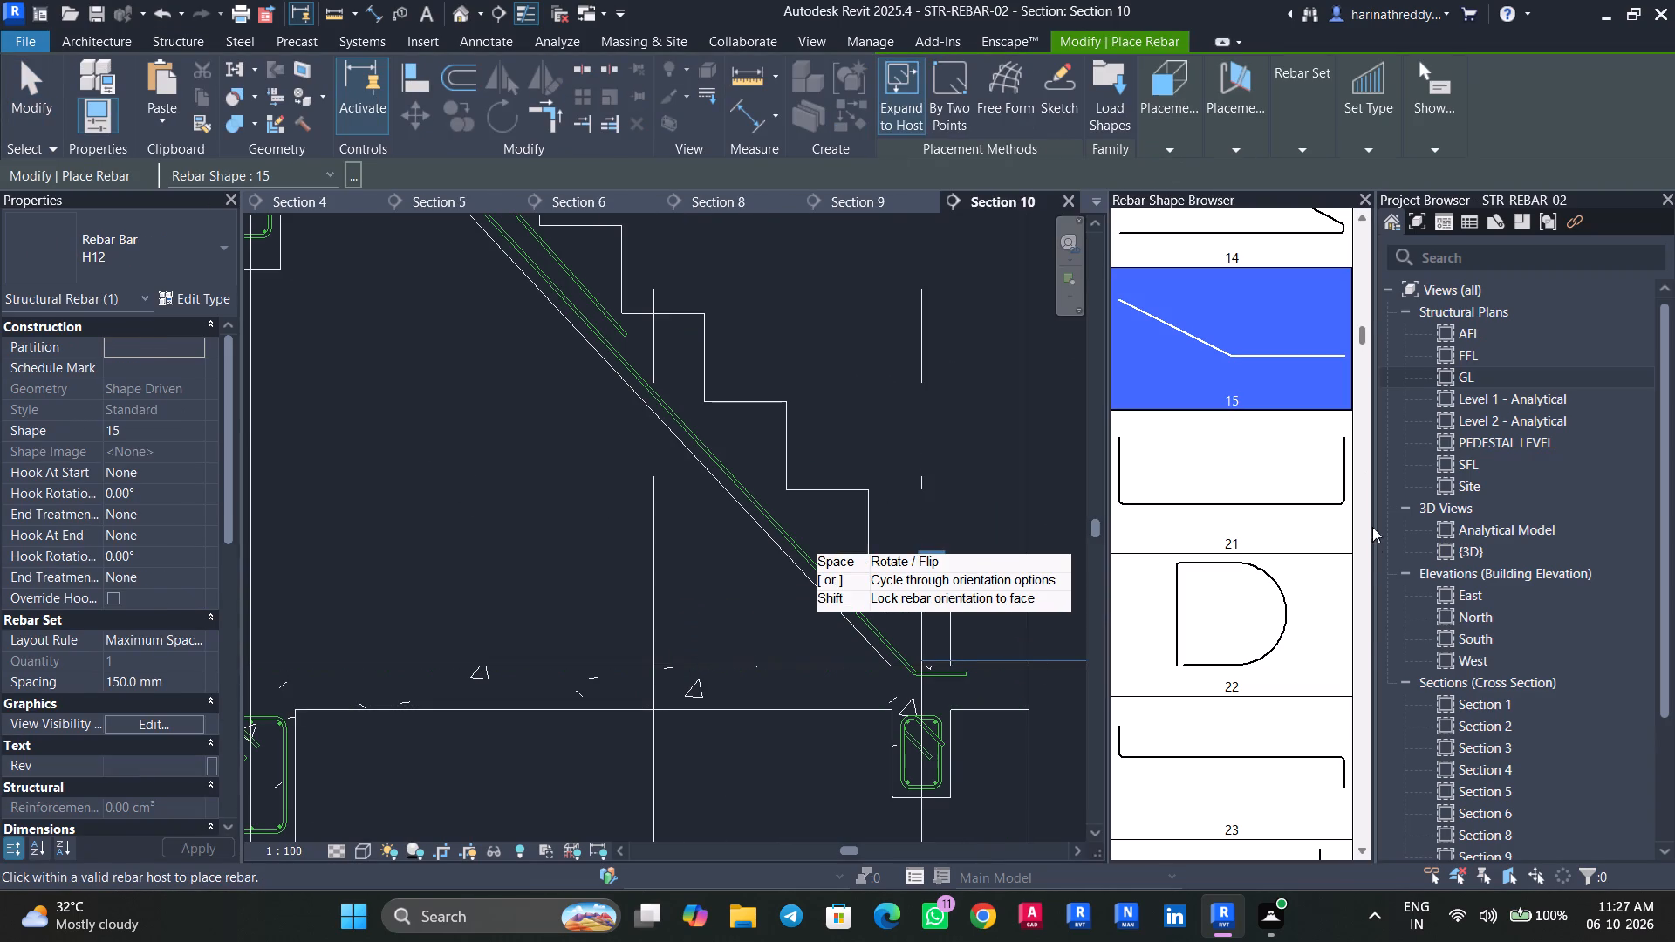
pyautogui.scroll(7, 1335, 377)
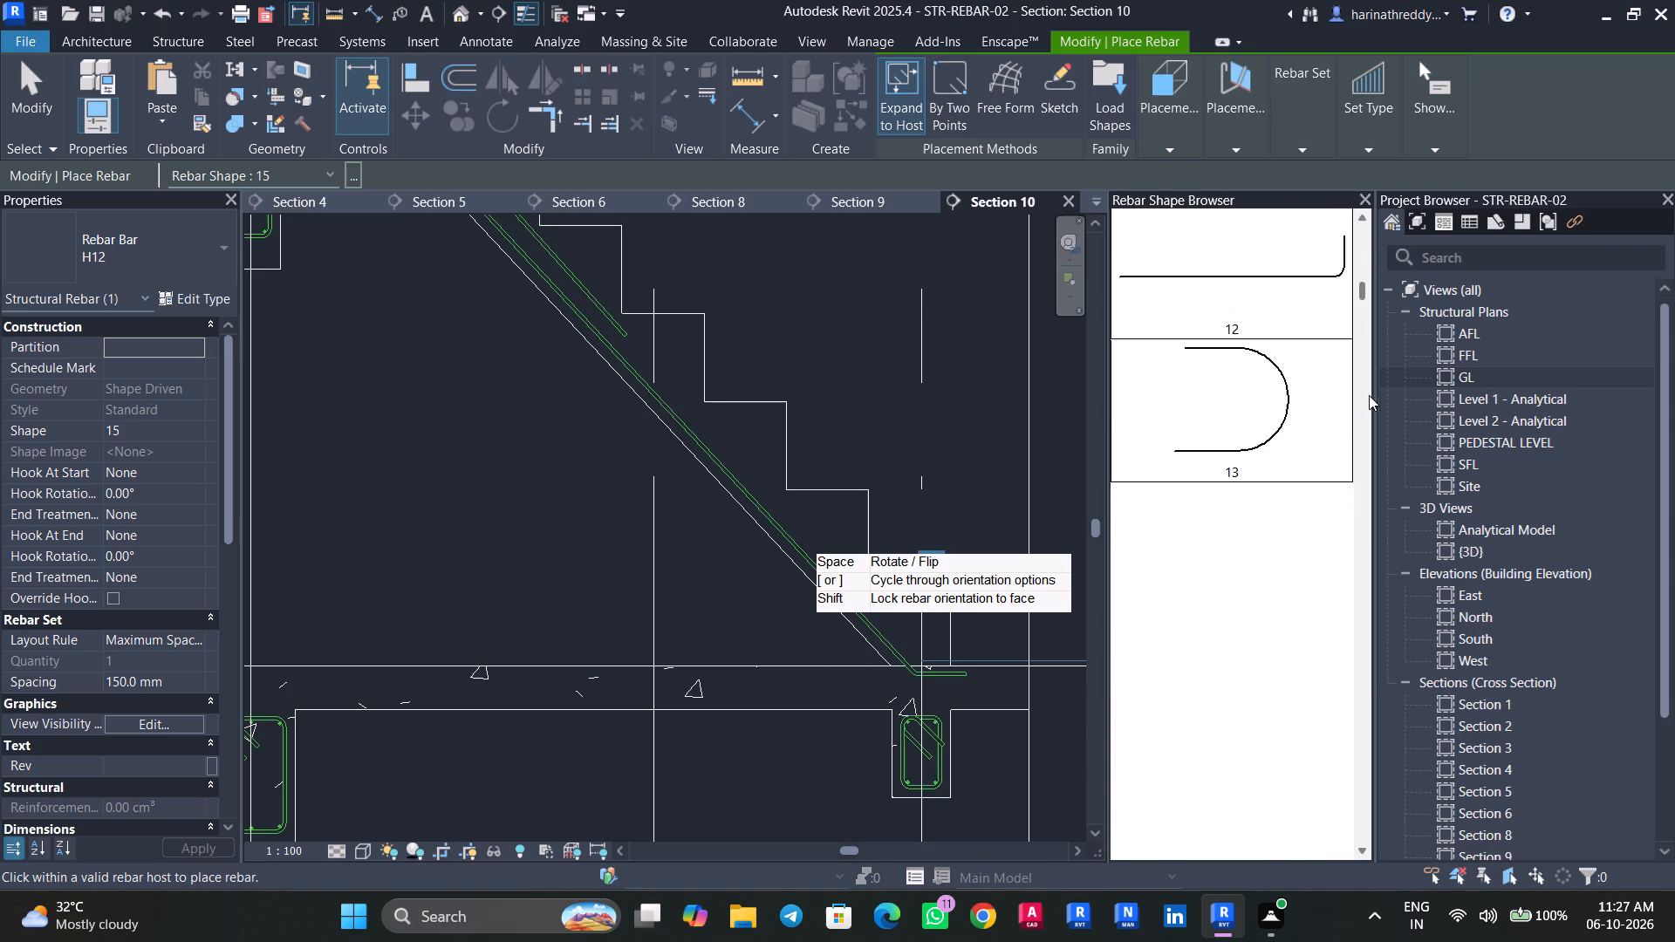
pyautogui.scroll(6, 1369, 395)
pyautogui.click(1298, 293)
pyautogui.click(1068, 94)
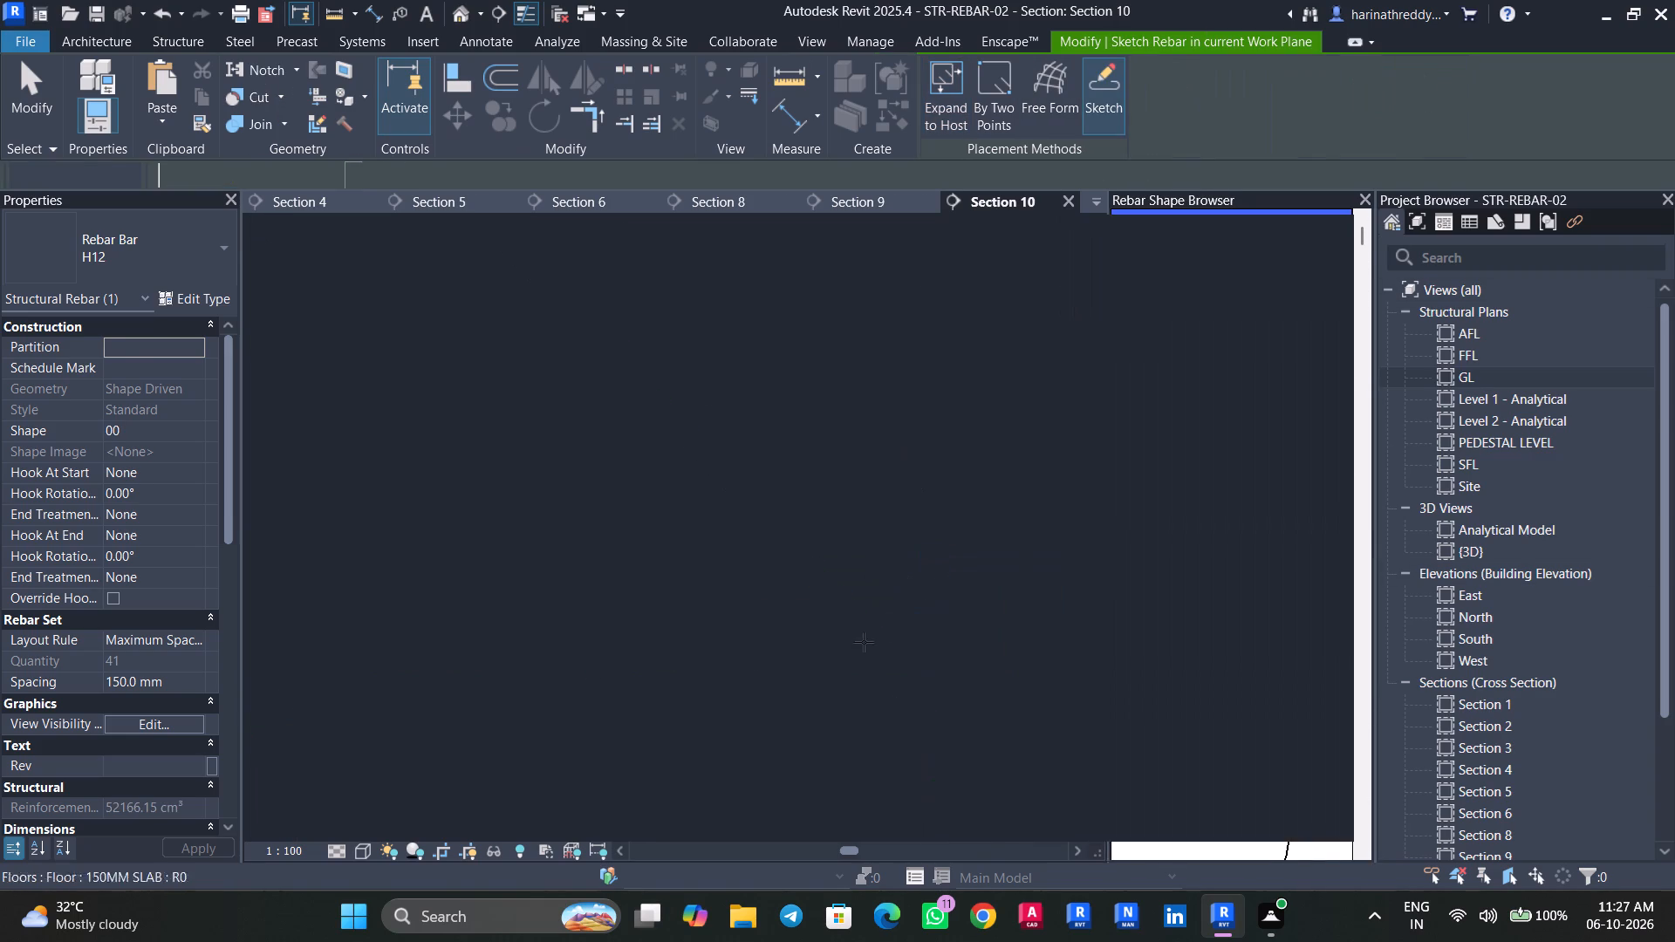
pyautogui.click(895, 578)
pyautogui.scroll(-1, 956, 663)
pyautogui.scroll(9, 956, 663)
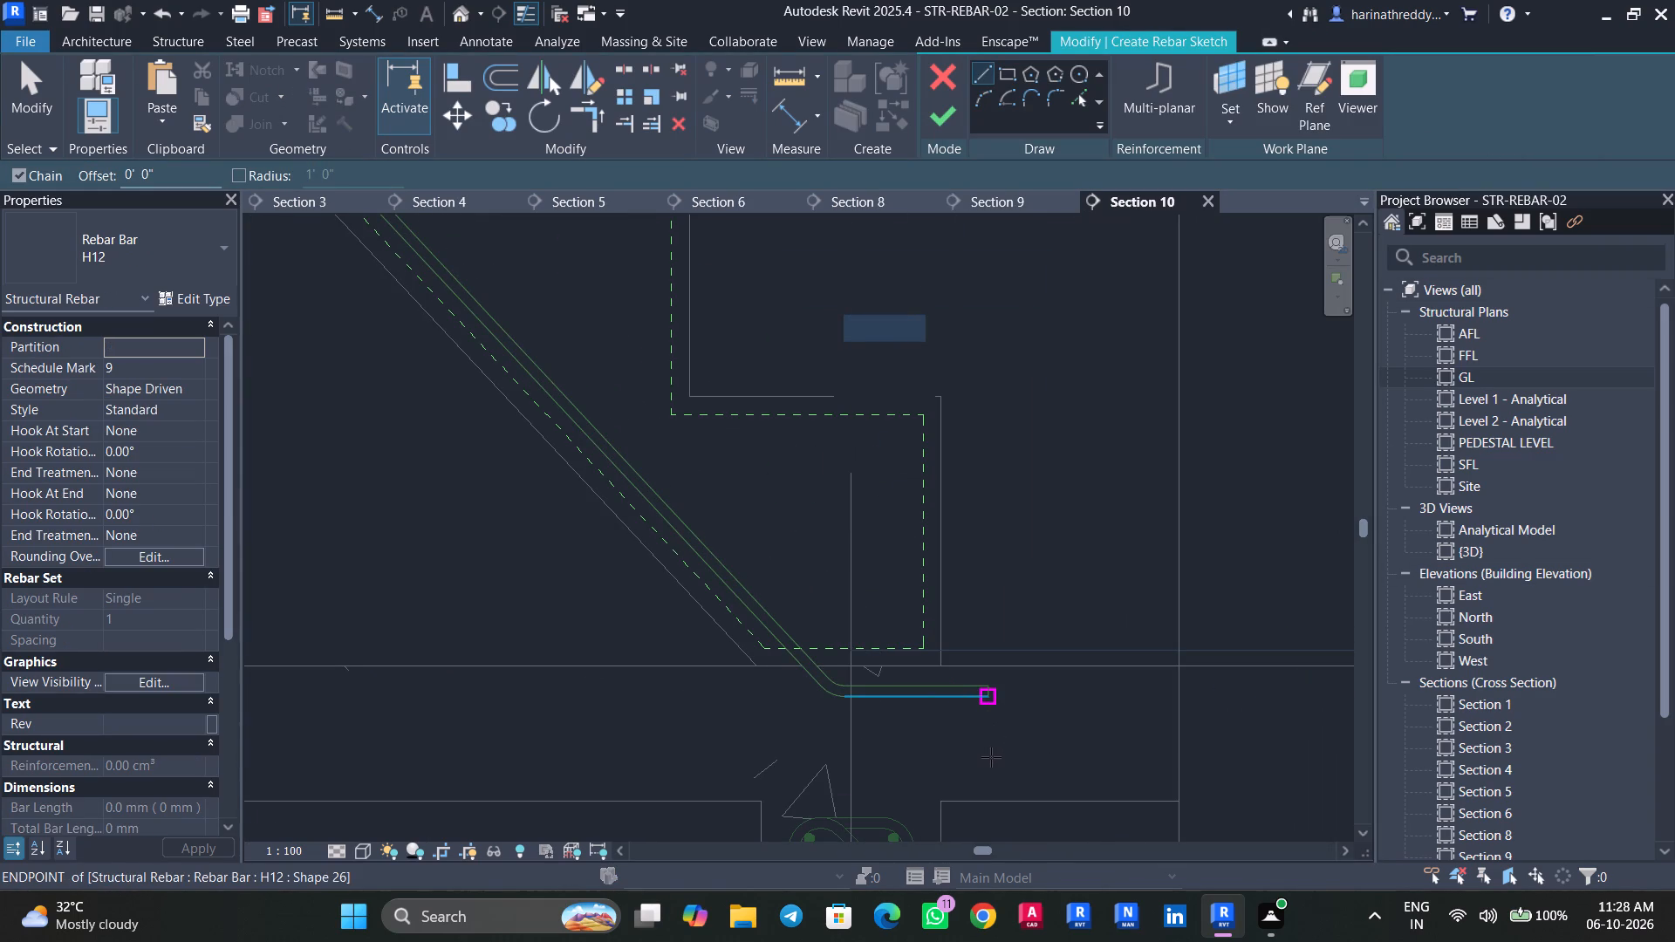
pyautogui.click(994, 747)
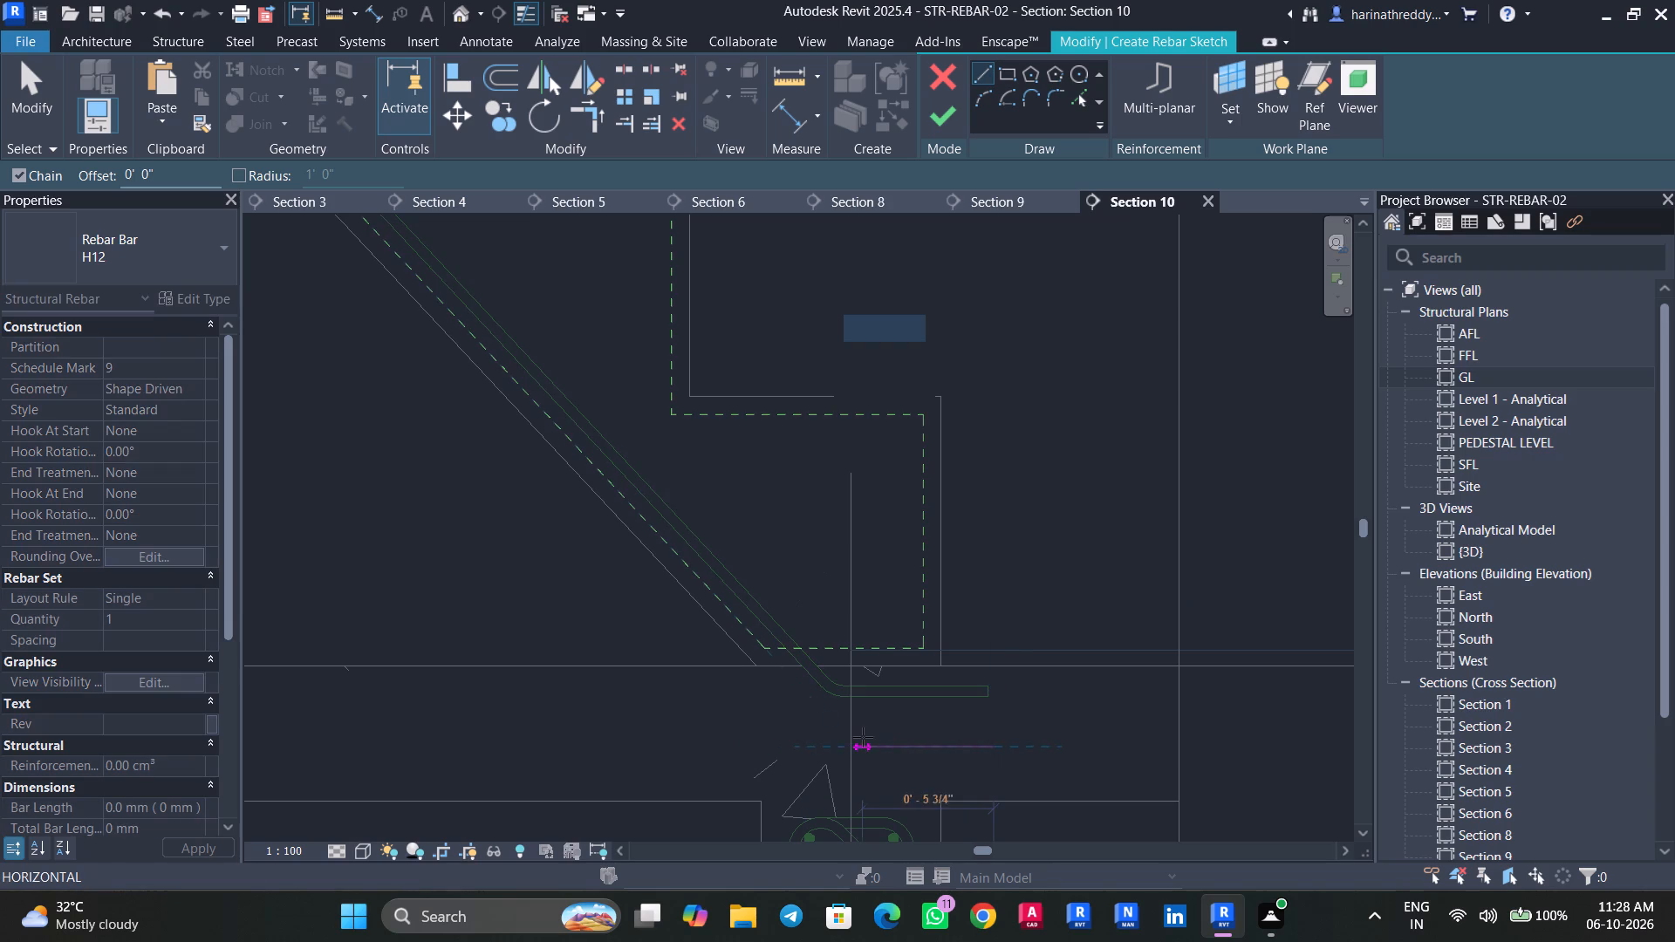
pyautogui.click(919, 742)
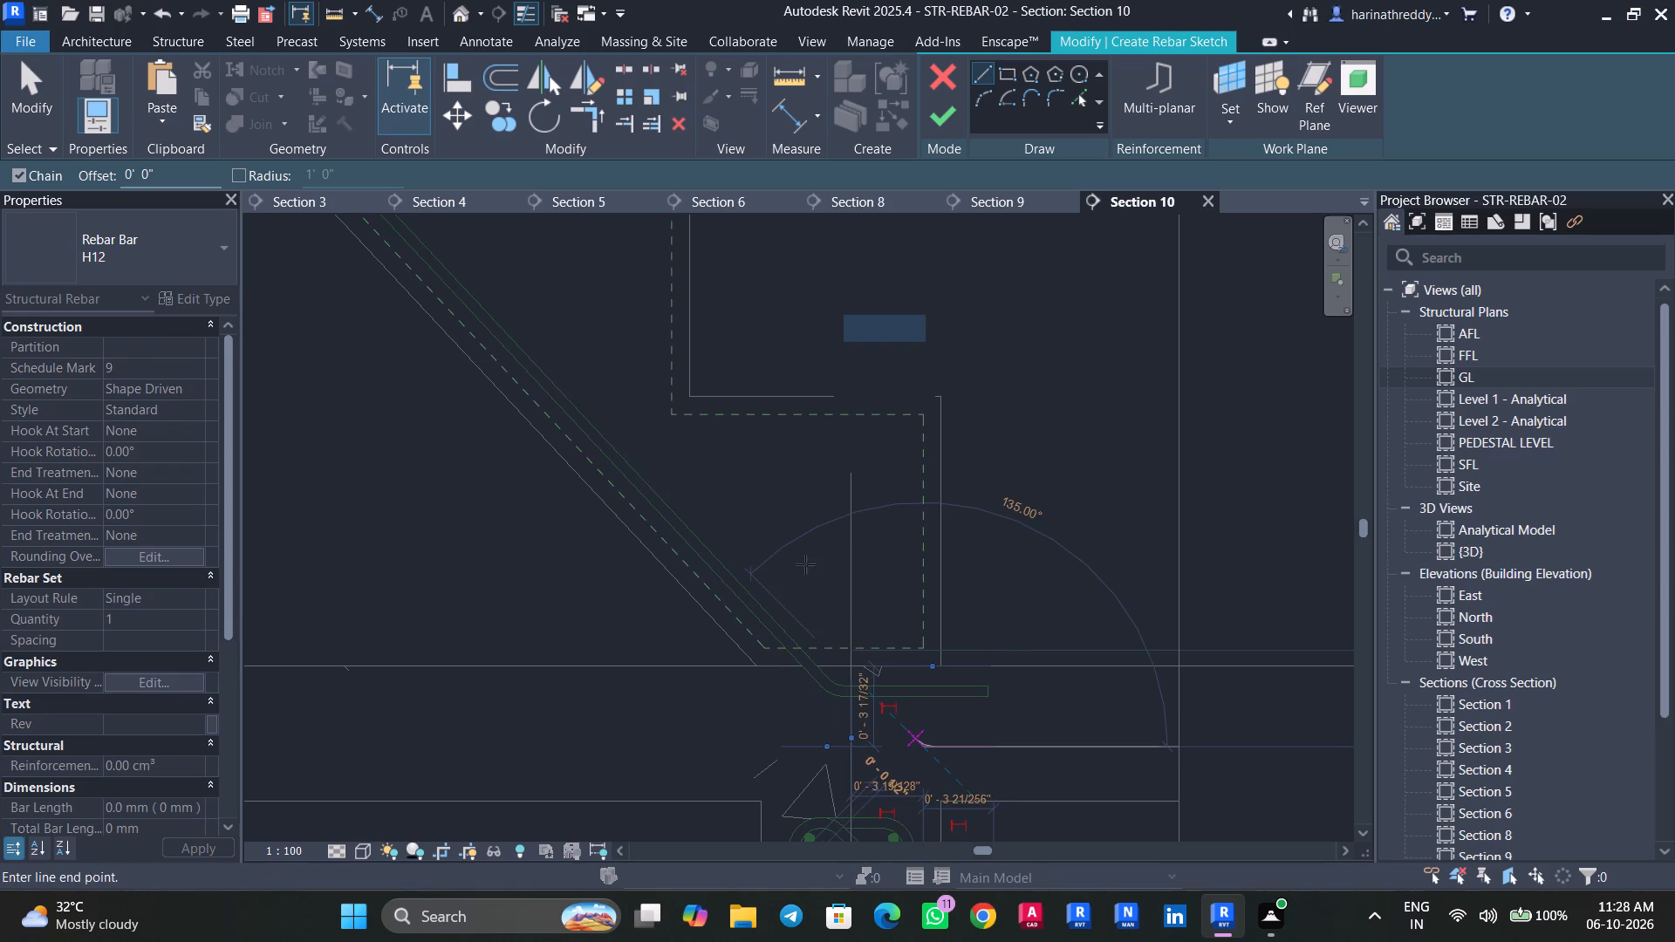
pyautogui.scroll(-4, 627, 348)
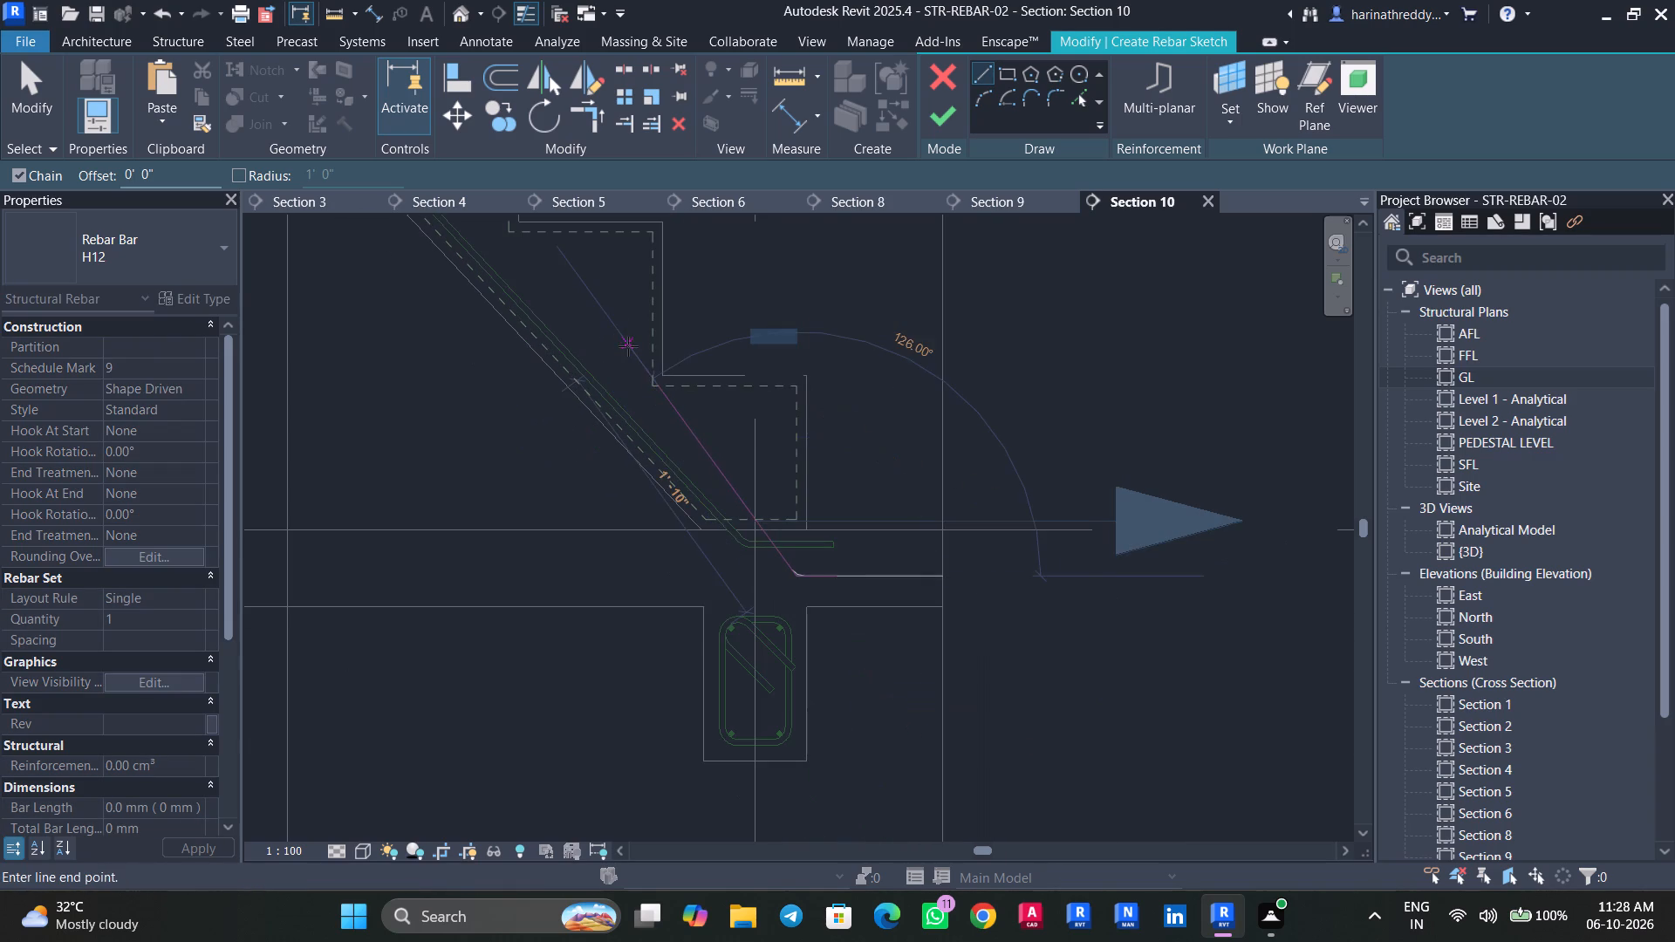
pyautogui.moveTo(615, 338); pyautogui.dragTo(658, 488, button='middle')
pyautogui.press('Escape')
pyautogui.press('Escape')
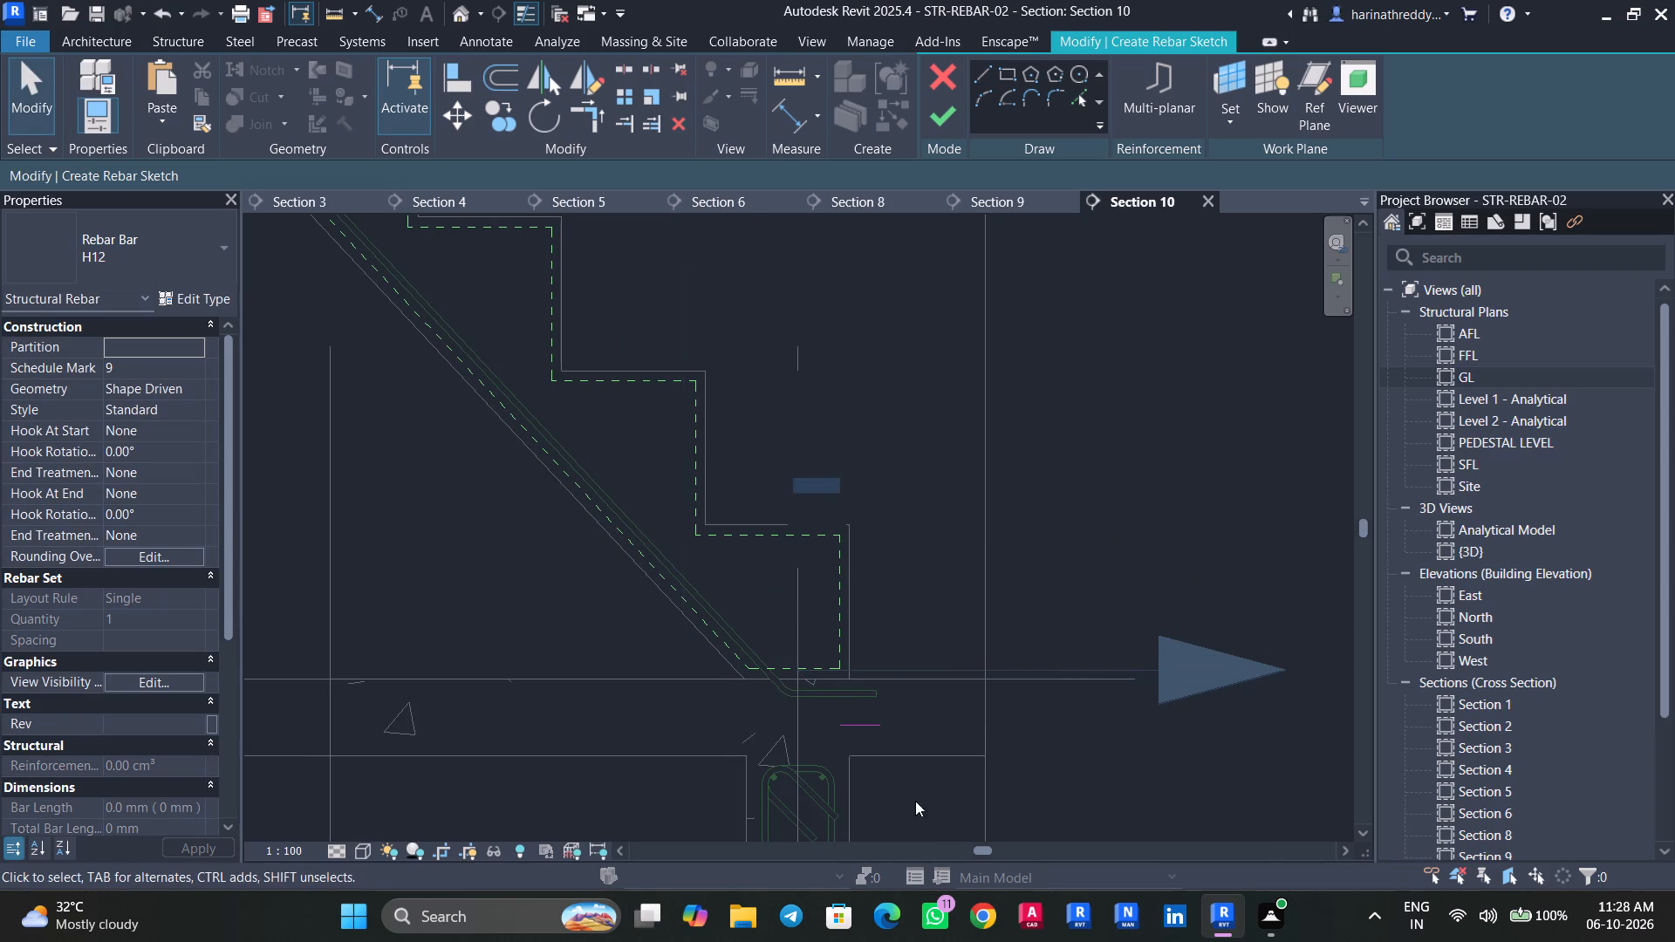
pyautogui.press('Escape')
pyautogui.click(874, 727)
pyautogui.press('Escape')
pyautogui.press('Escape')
# Draw a sloping line about 2'-11" long from the inner cover corner behind the second tread from the bottom to the short slab line.
pyautogui.click(978, 82)
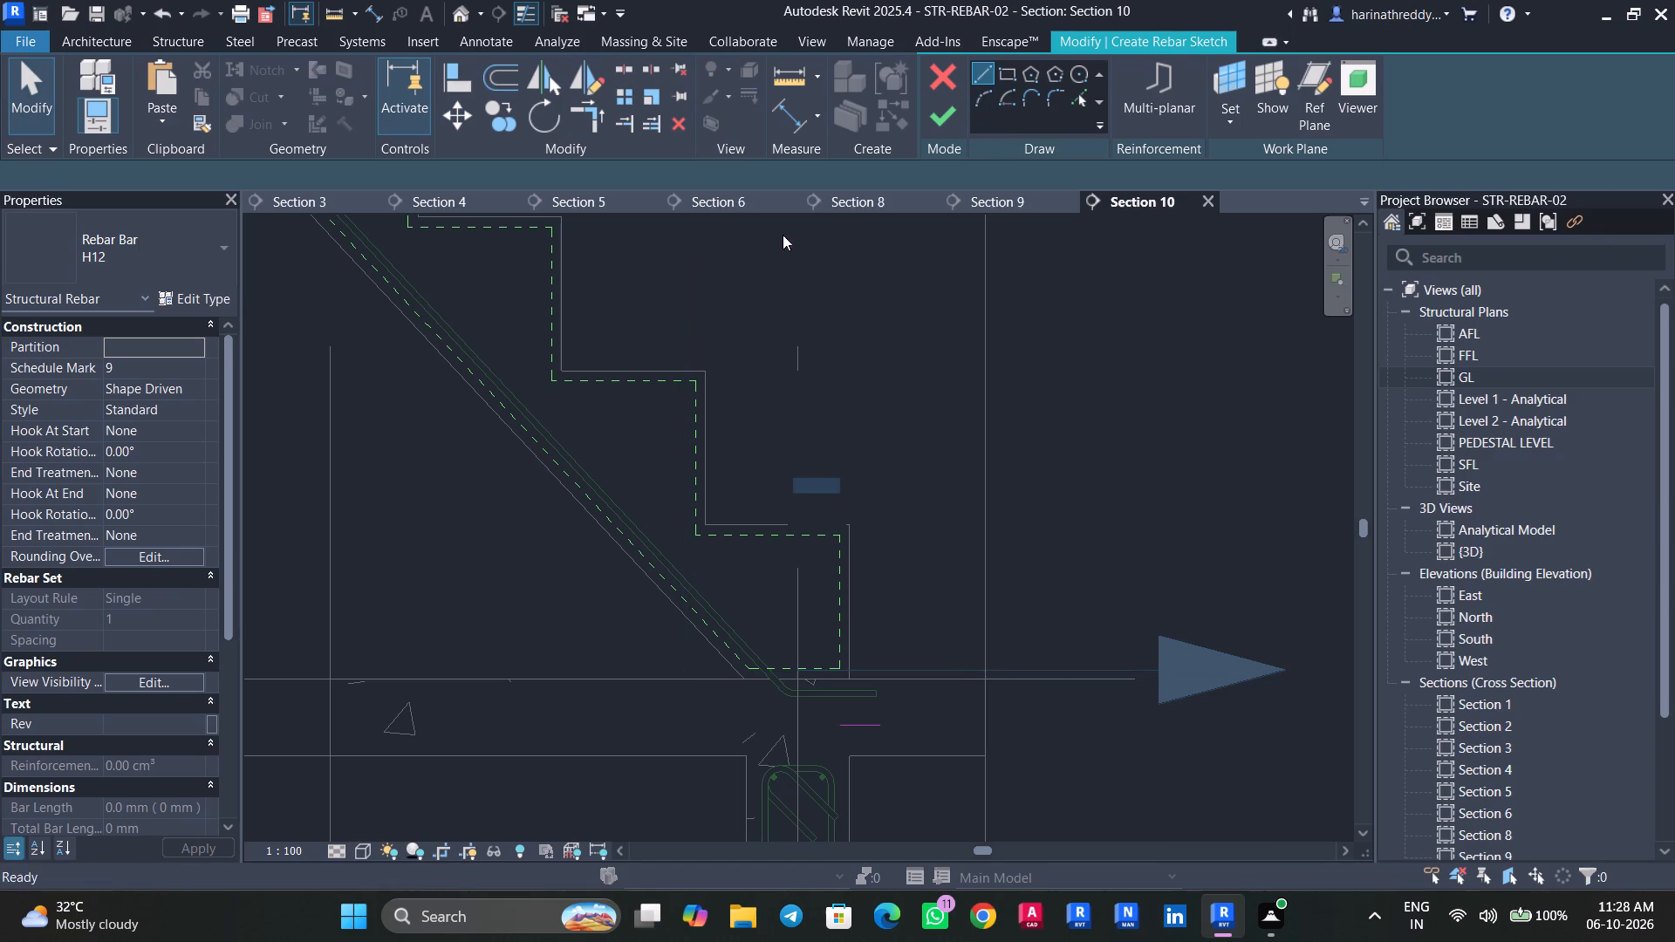
pyautogui.click(552, 377)
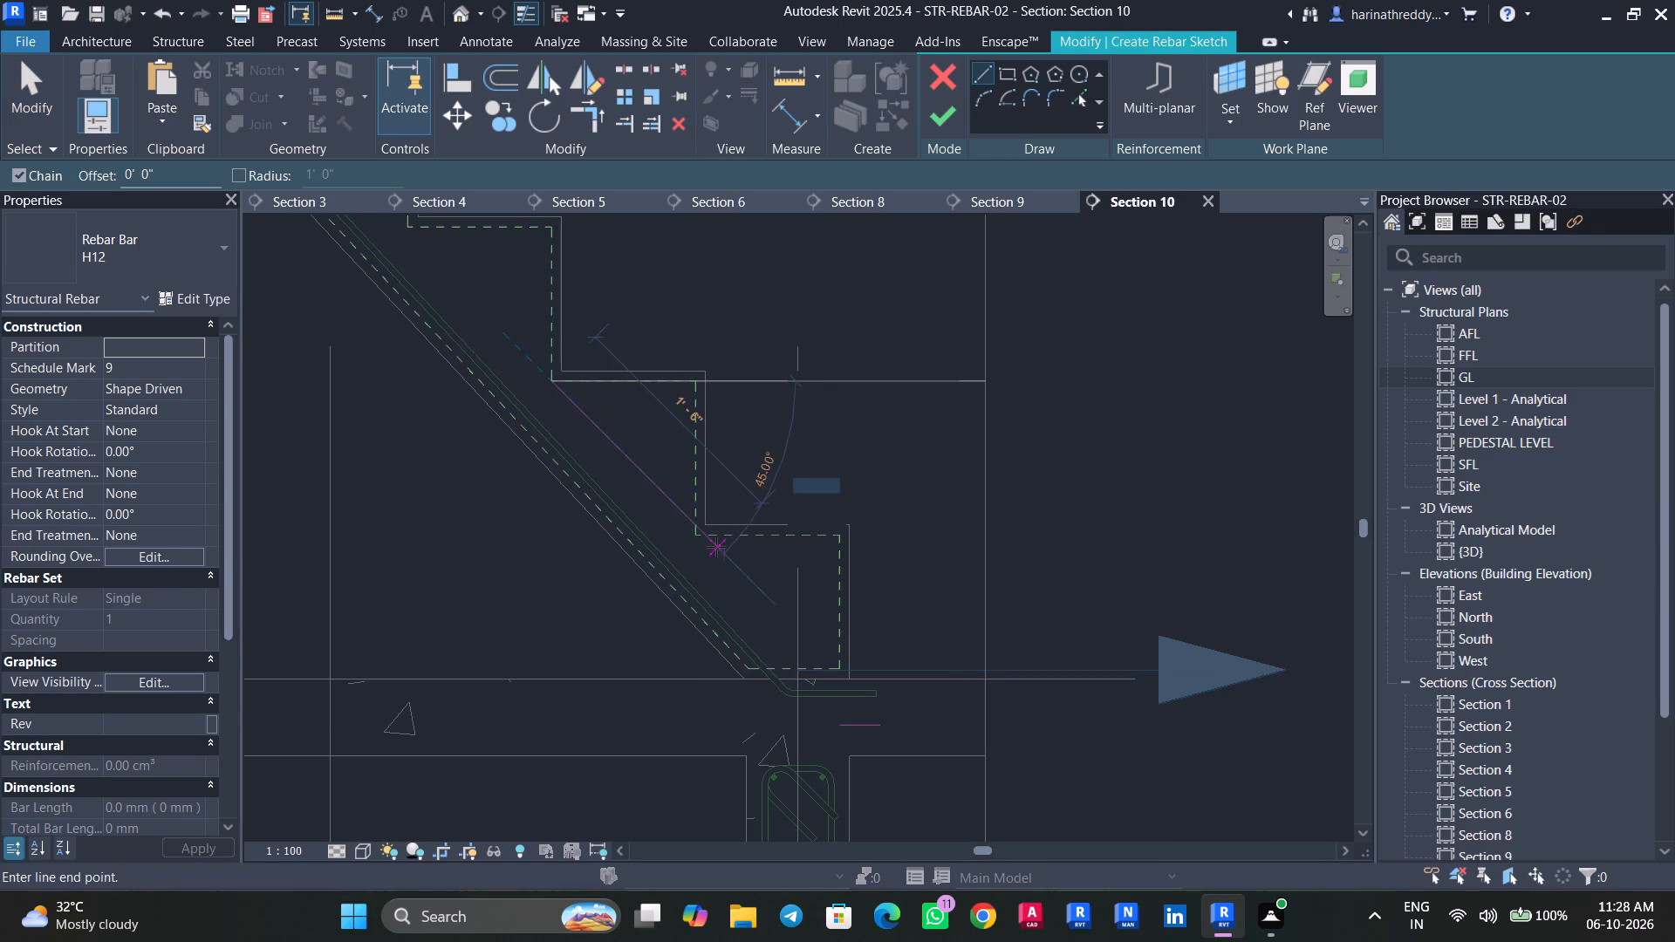
pyautogui.scroll(4, 715, 572)
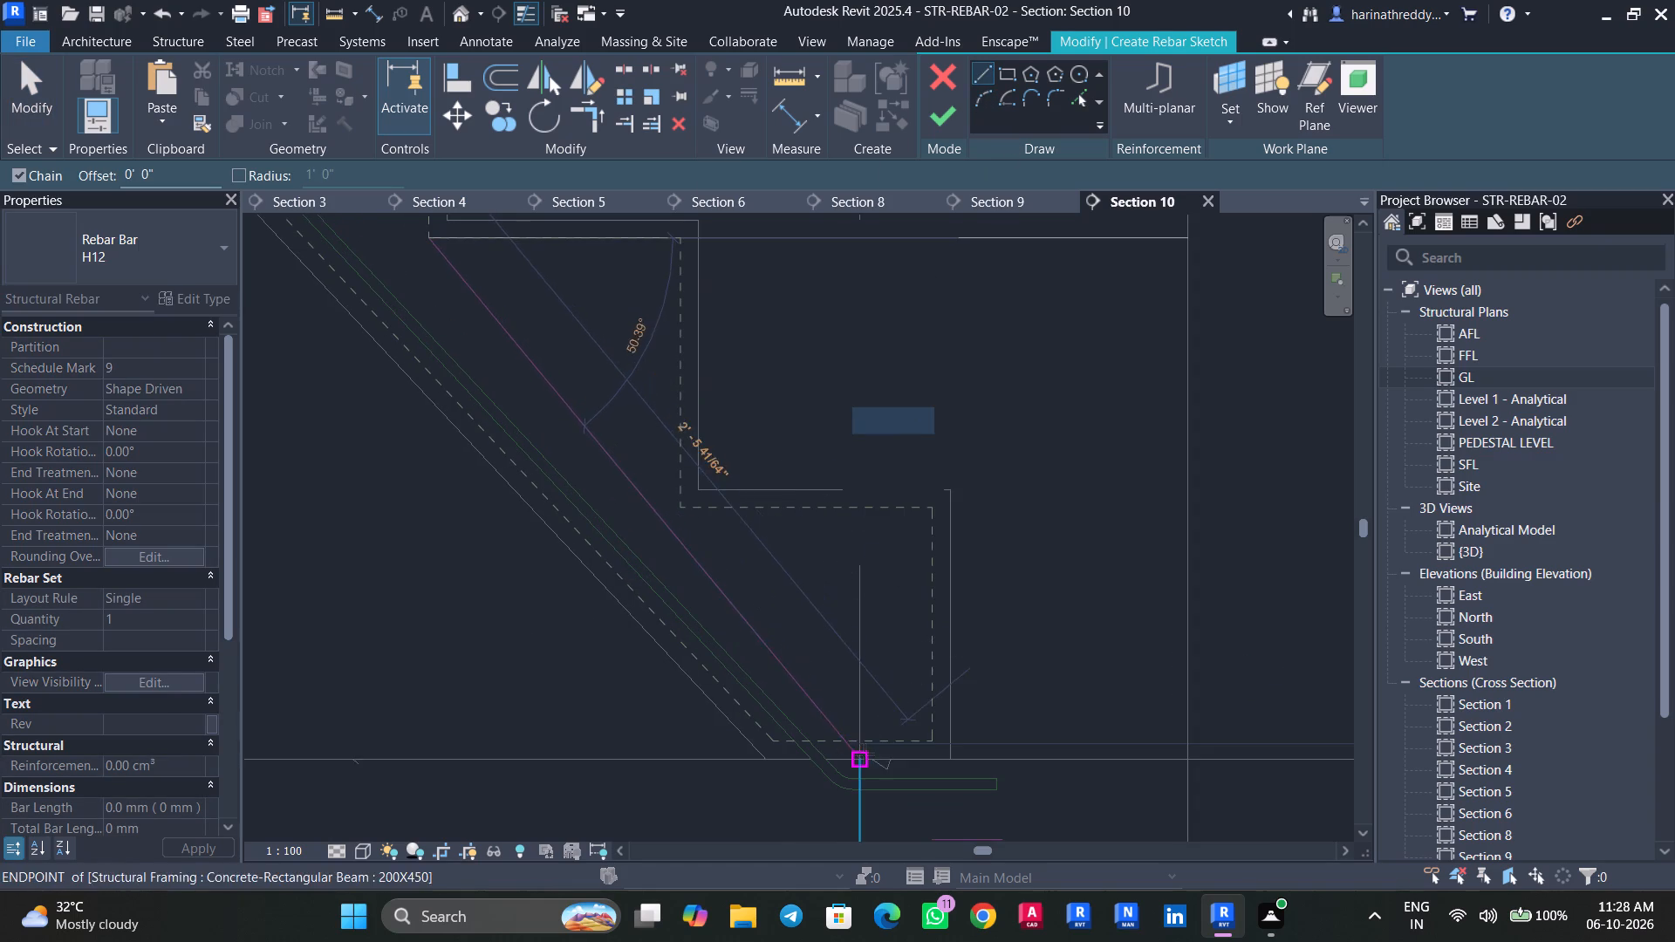
pyautogui.moveTo(863, 753); pyautogui.dragTo(833, 666, button='middle')
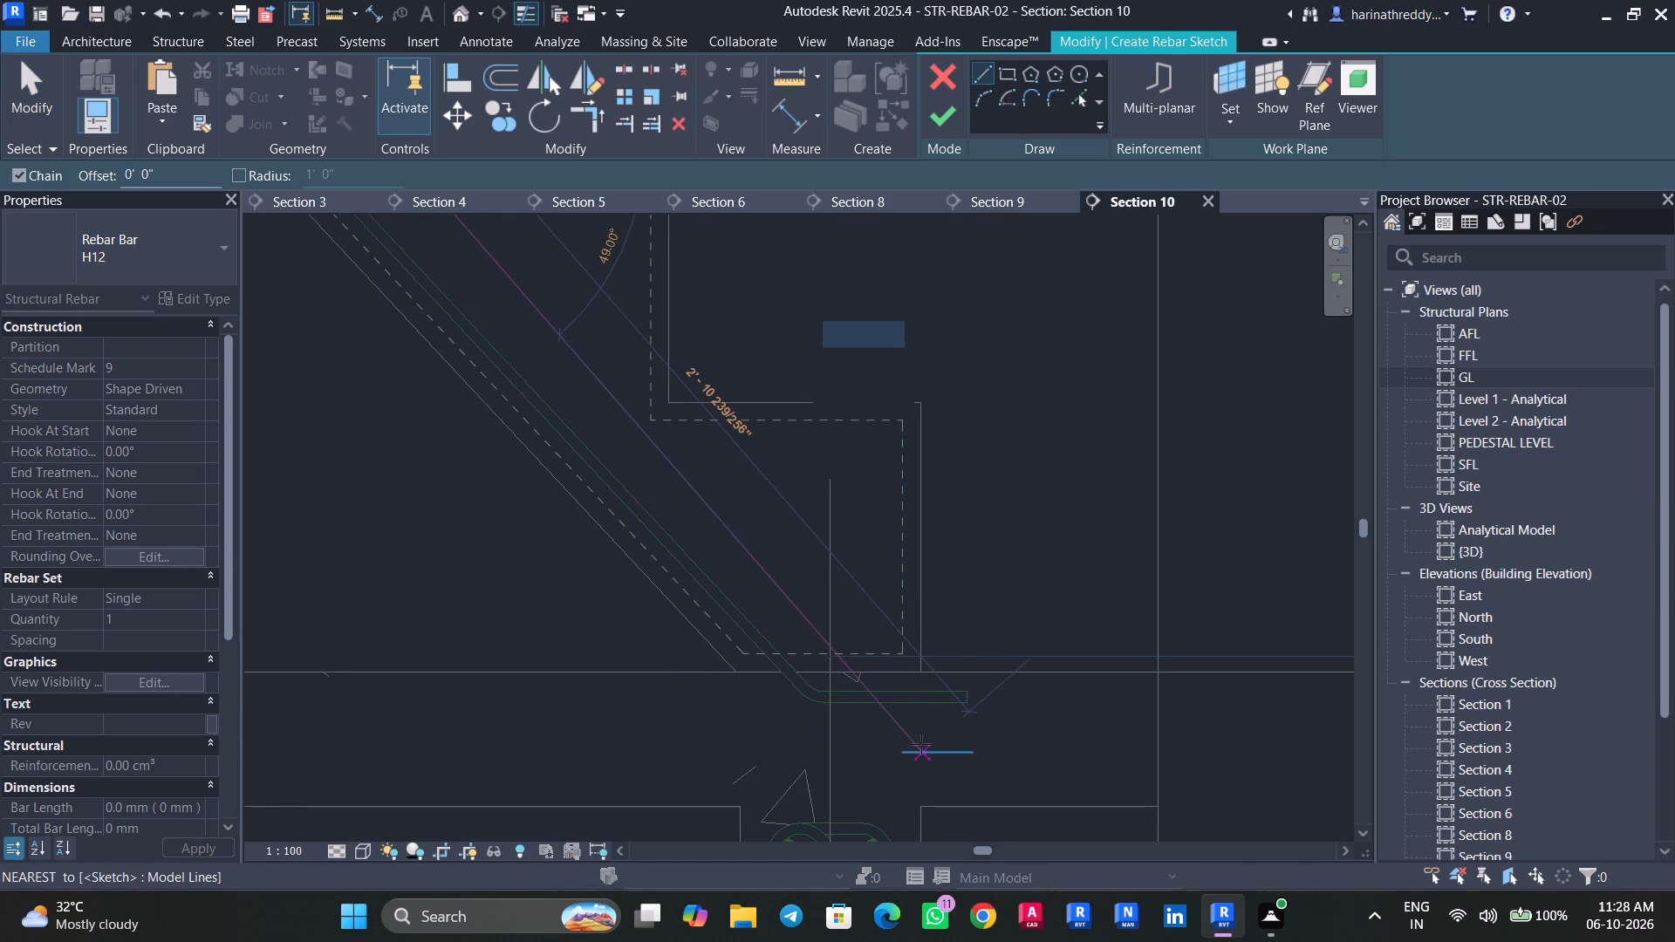
pyautogui.click(935, 750)
pyautogui.press('Escape')
pyautogui.press('Escape')
pyautogui.press('Escape')
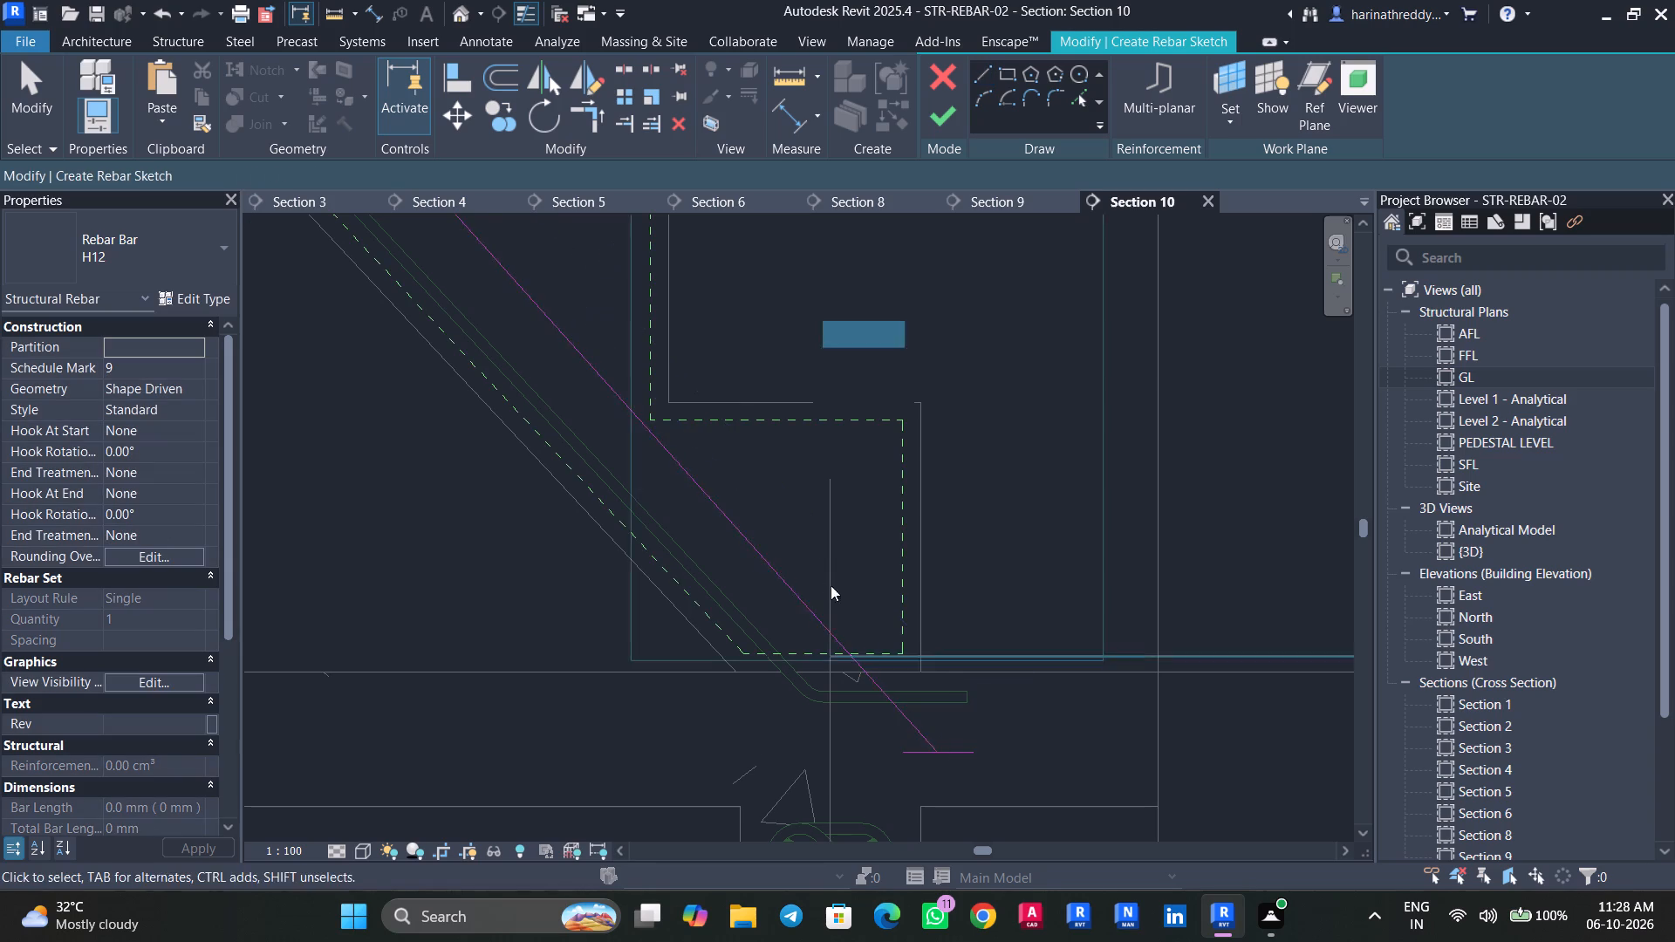
# Pull the sloping line's upper end slightly off the cover corner toward the flight's underside, making it about 2'-11 1/2" long.
pyautogui.moveTo(803, 517); pyautogui.dragTo(865, 689, button='middle')
pyautogui.press('Escape')
pyautogui.click(522, 364)
pyautogui.click(499, 356)
pyautogui.scroll(5, 482, 349)
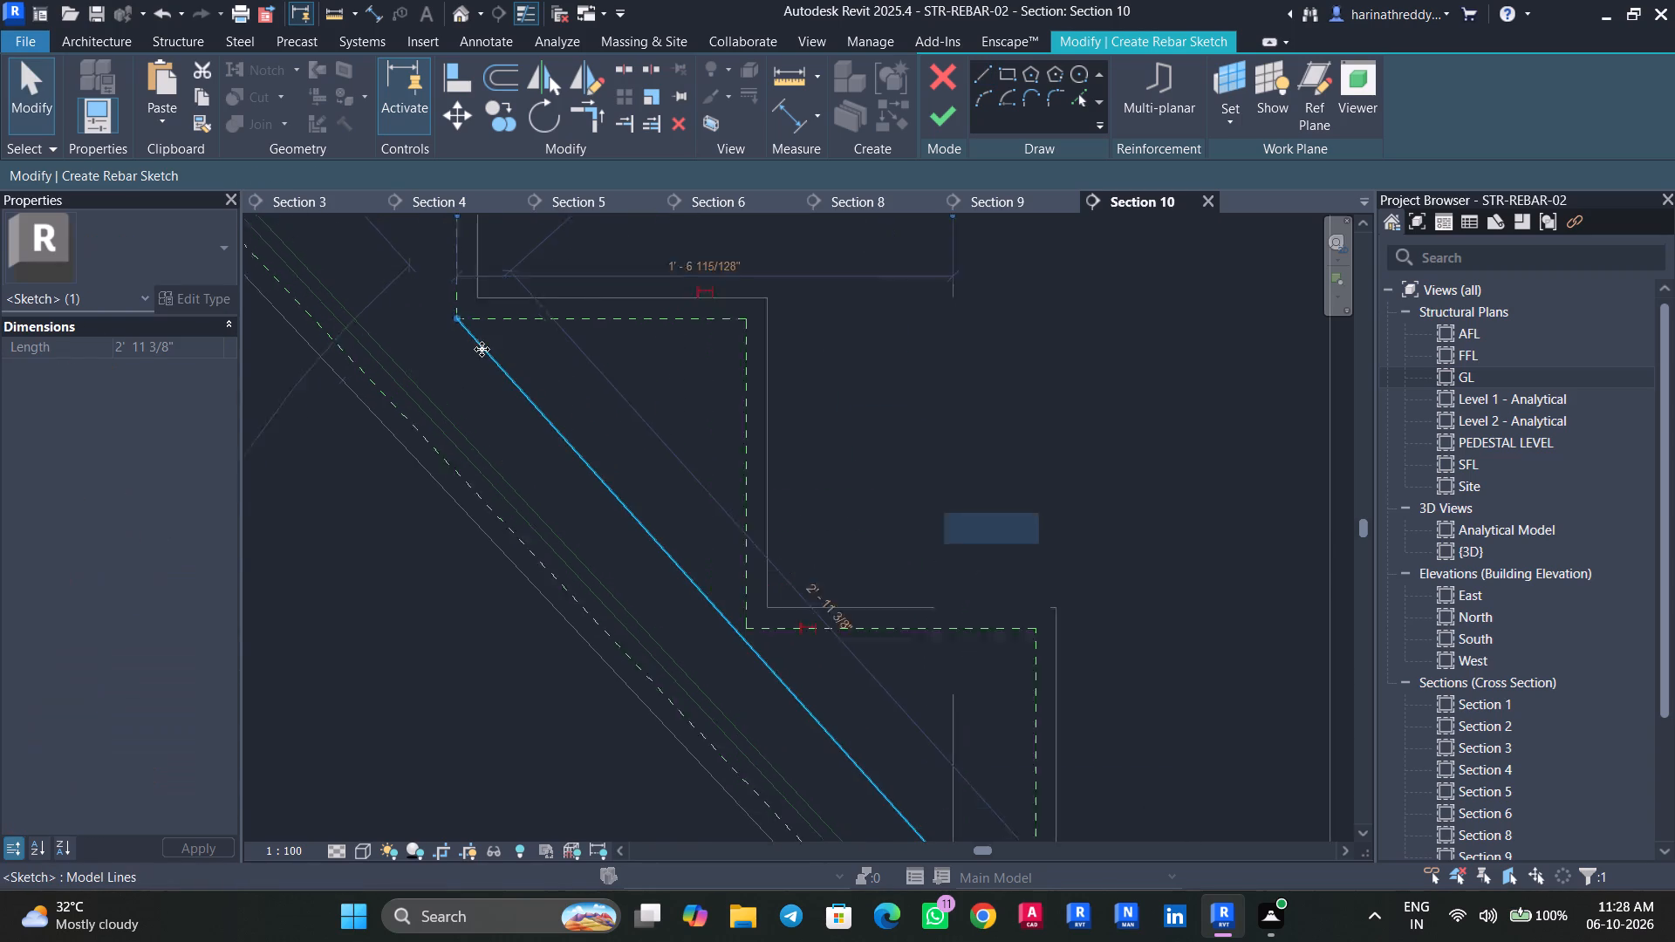
pyautogui.scroll(1, 482, 349)
pyautogui.moveTo(430, 284); pyautogui.dragTo(414, 302)
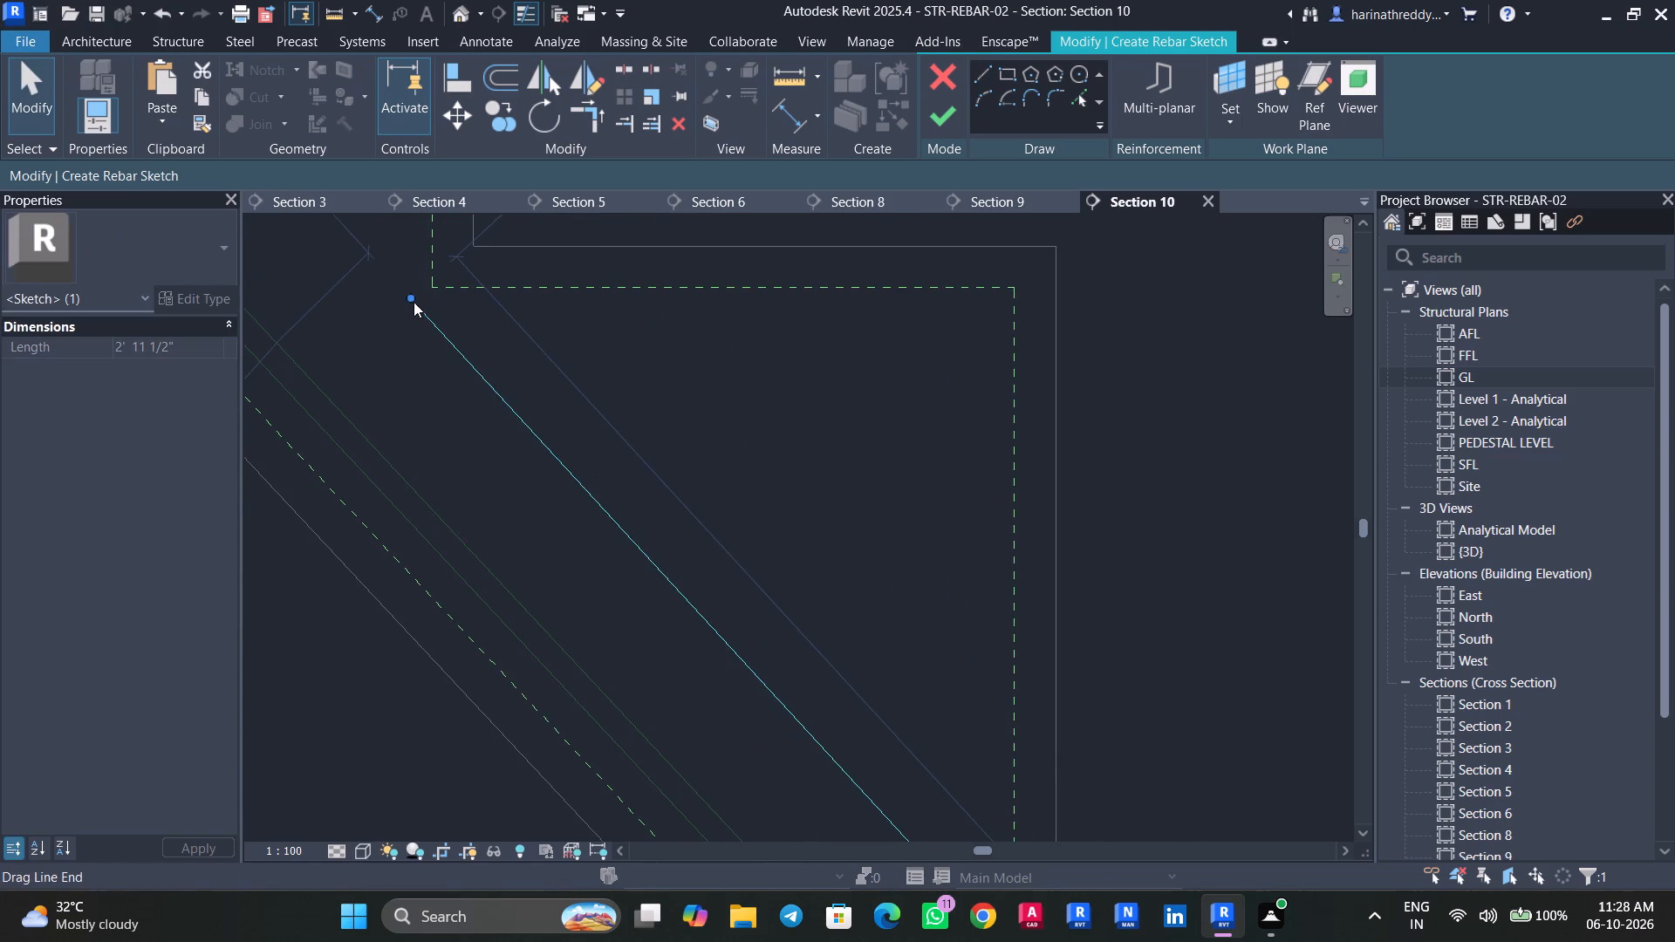
pyautogui.scroll(-1, 427, 306)
pyautogui.scroll(1, 427, 306)
pyautogui.scroll(-9, 427, 306)
pyautogui.press('Escape')
pyautogui.press('Escape')
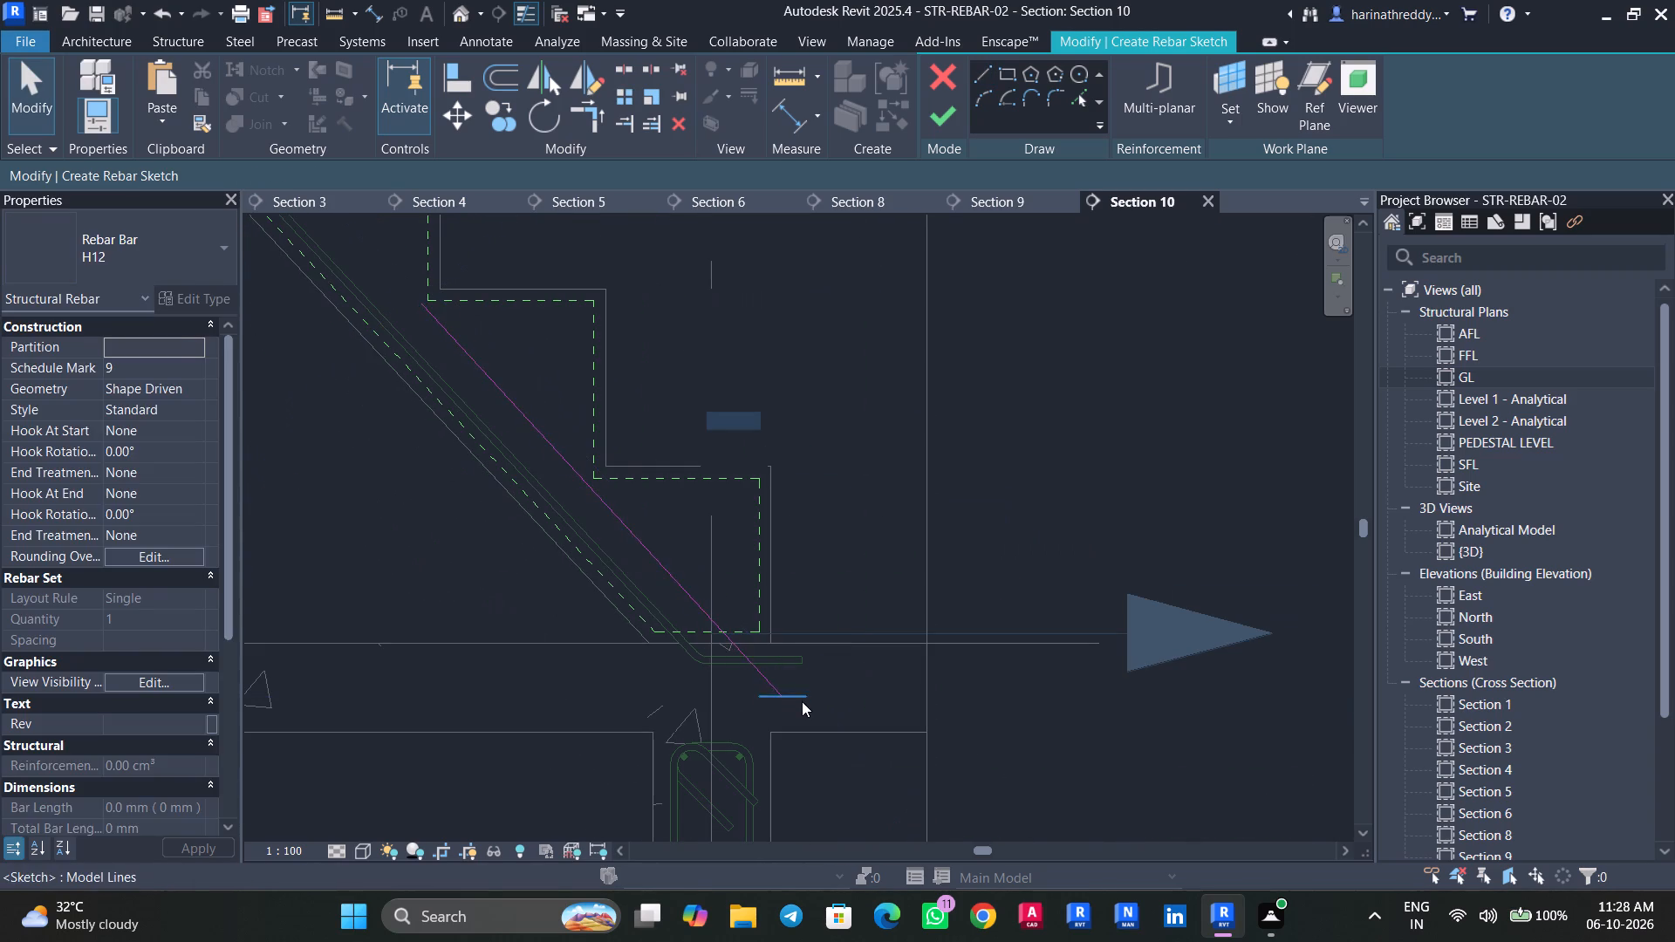
# Trim the sloping line and the short horizontal slab line to a corner, keeping the horizontal part pointing away from the flight.
pyautogui.click(797, 693)
pyautogui.scroll(4, 803, 704)
pyautogui.press('Escape')
pyautogui.press('t')
pyautogui.press('r')
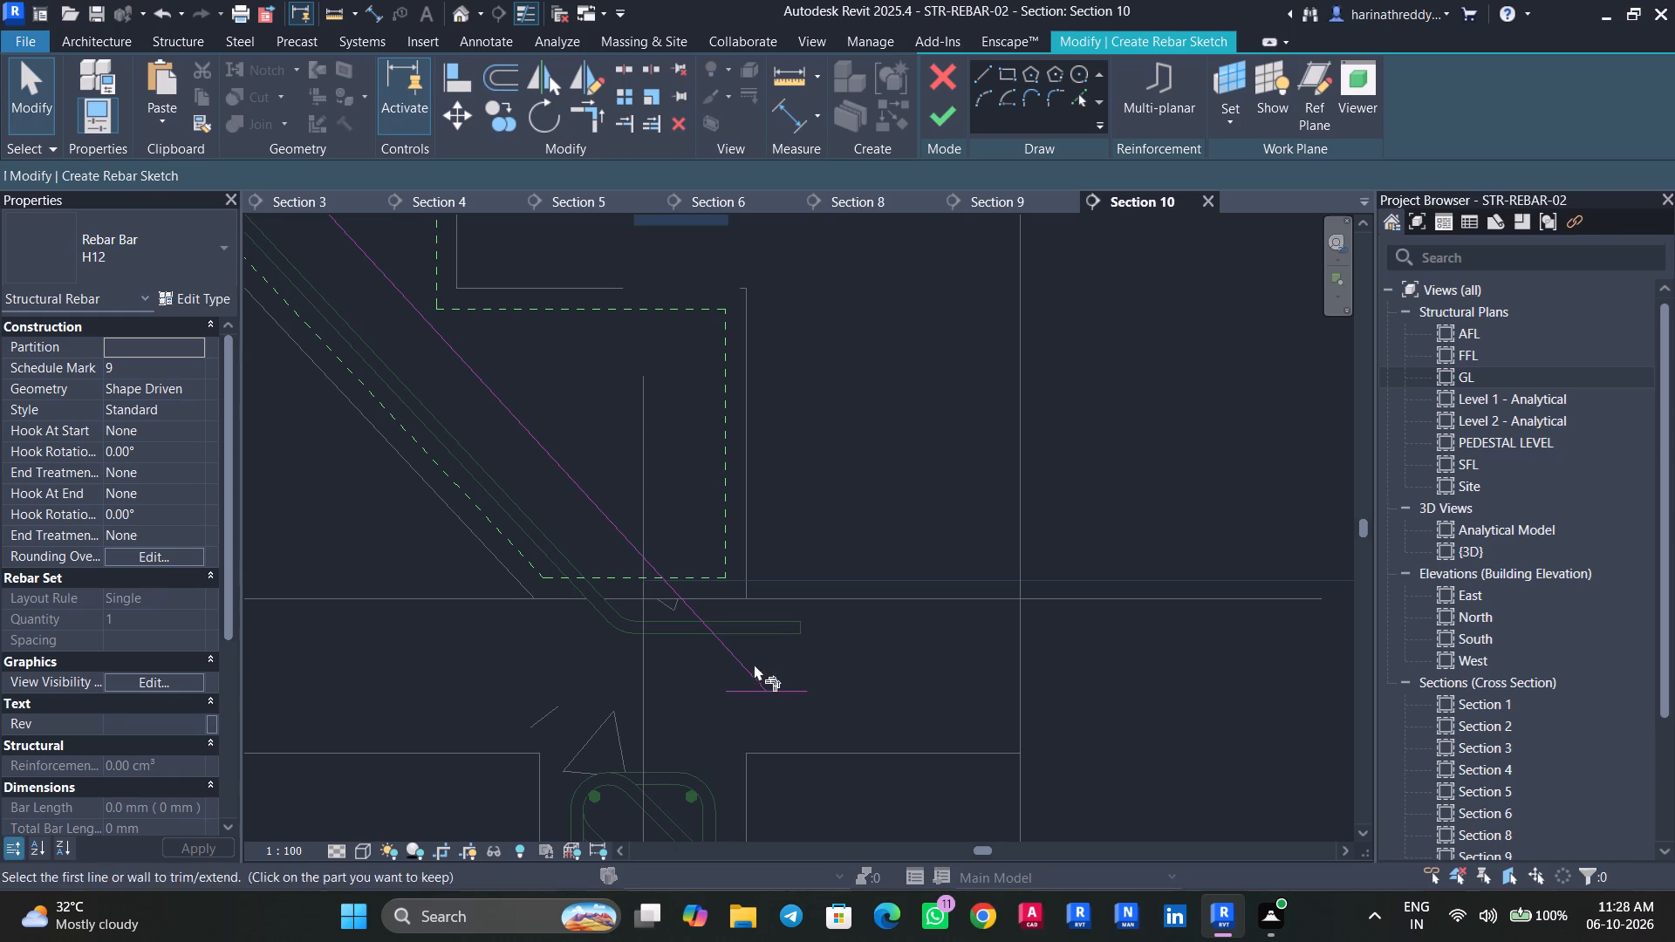
pyautogui.click(743, 670)
pyautogui.click(780, 687)
pyautogui.press('Escape')
pyautogui.press('Escape')
# Lengthen the horizontal slab leg to about 4 1/2" by extending its free end away from the flight.
pyautogui.click(799, 693)
pyautogui.scroll(4, 799, 693)
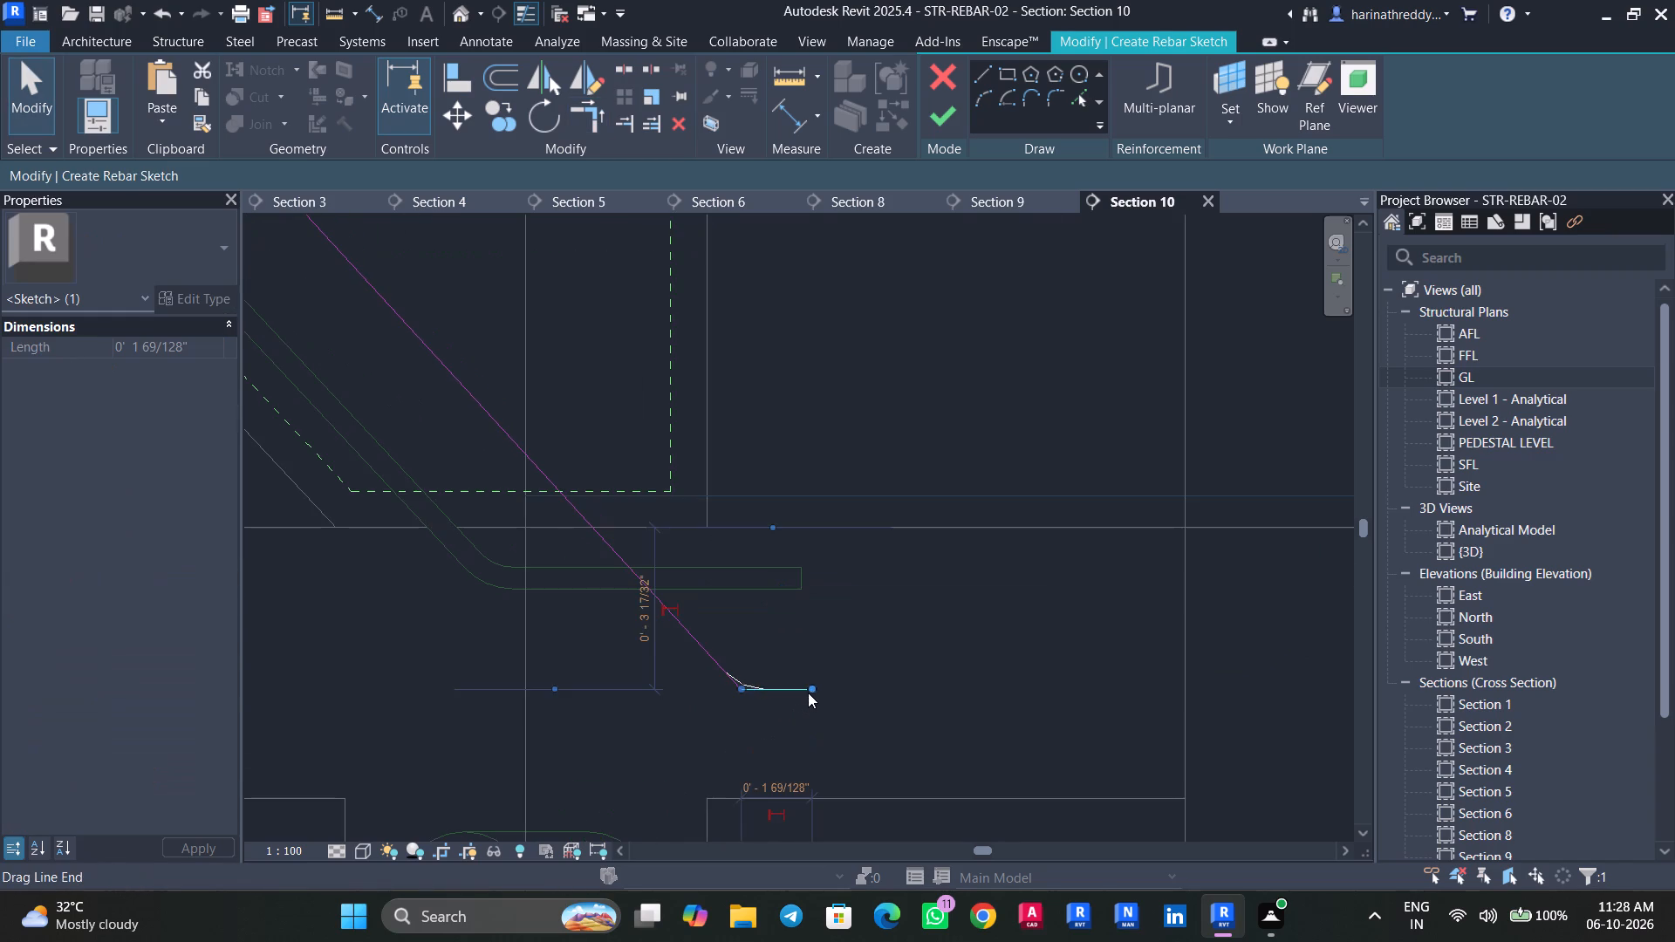
pyautogui.moveTo(814, 687); pyautogui.dragTo(947, 697)
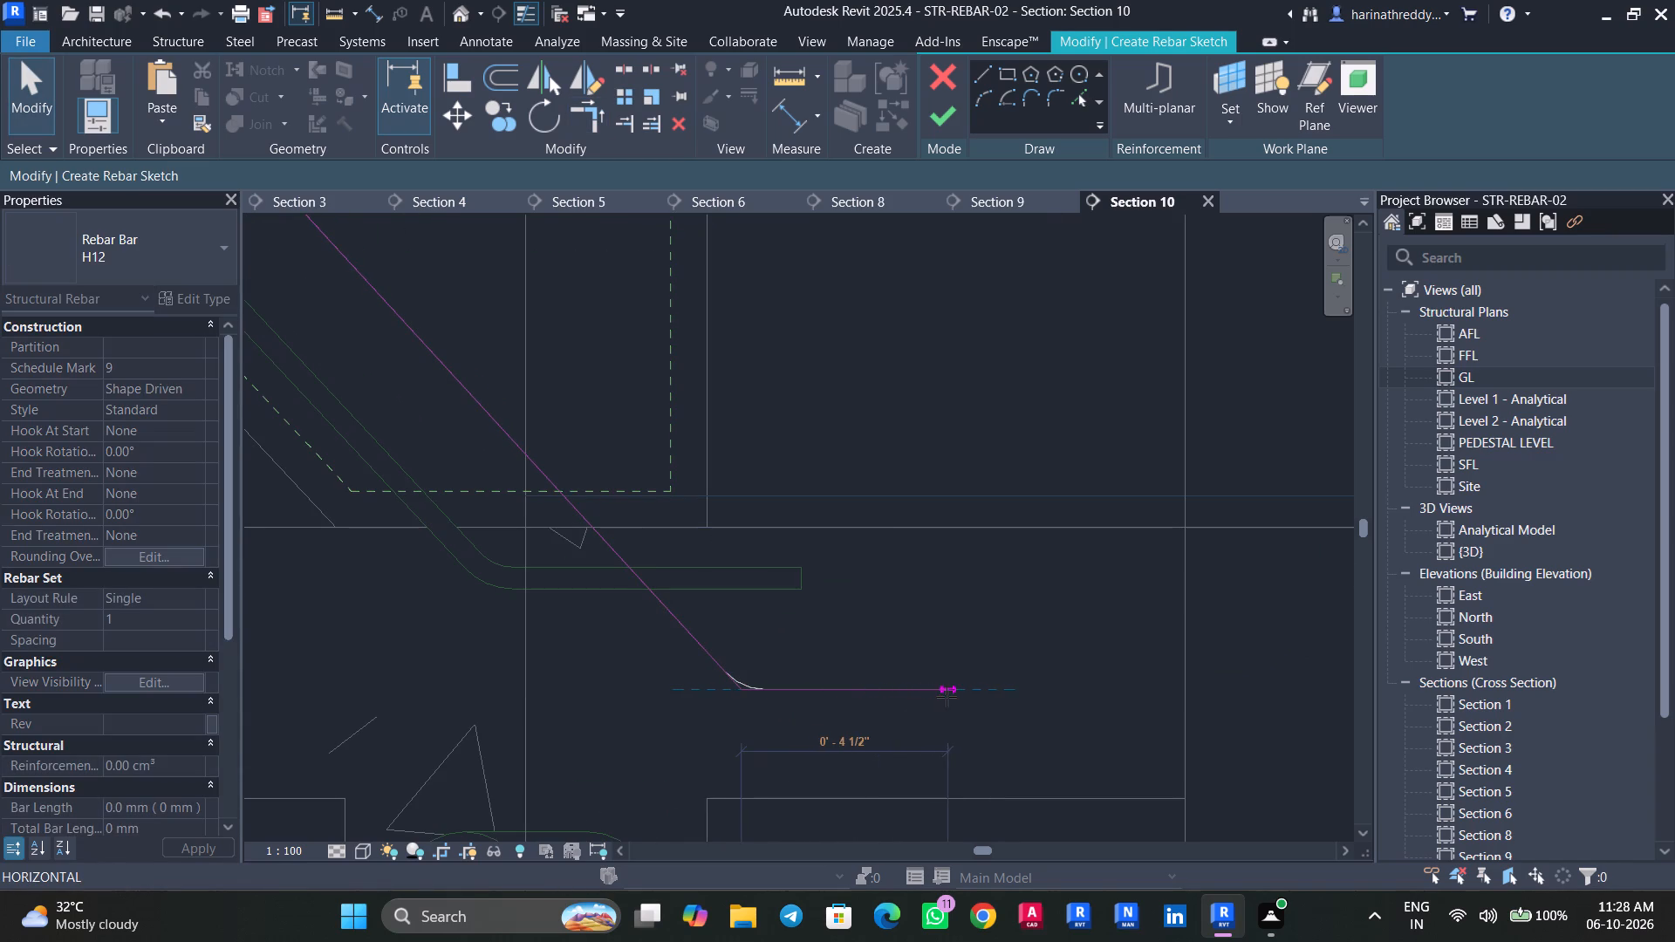
# Lengthen the horizontal slab leg slightly further away from the flight and finish the bar sketch.
pyautogui.moveTo(947, 697); pyautogui.dragTo(975, 699)
pyautogui.press('Escape')
pyautogui.press('Escape')
pyautogui.press('Escape')
pyautogui.click(946, 119)
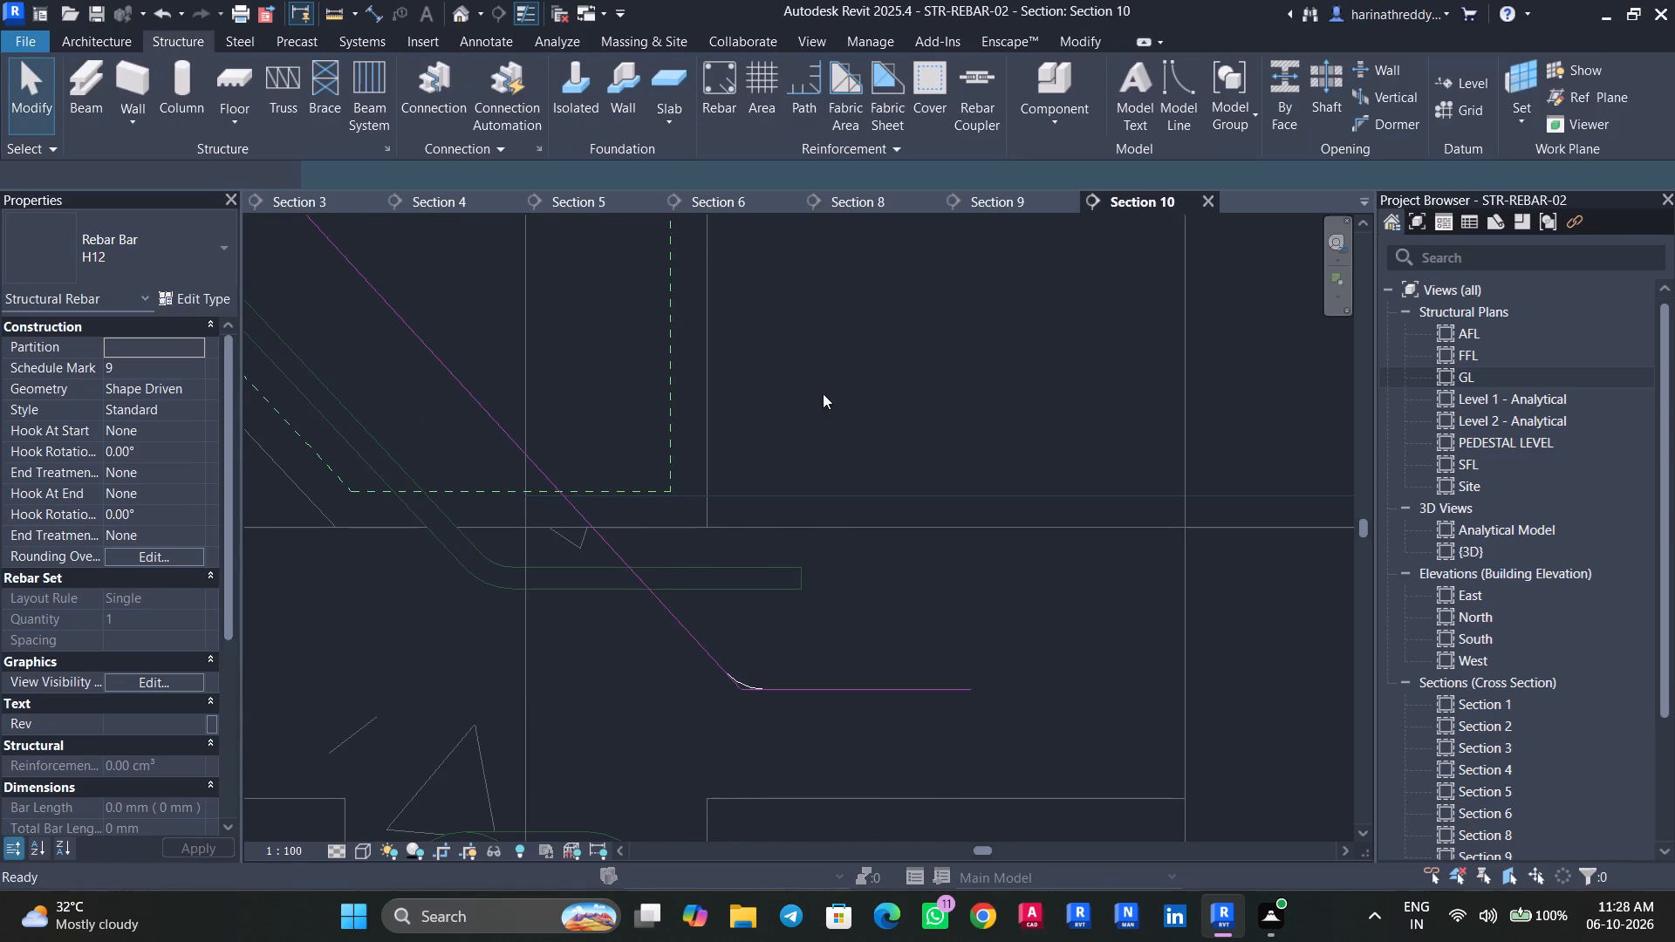
pyautogui.press('Escape')
pyautogui.press('Escape')
# Set the new sloping starter bar's layout to Maximum Spacing at 150 mm.
pyautogui.click(765, 681)
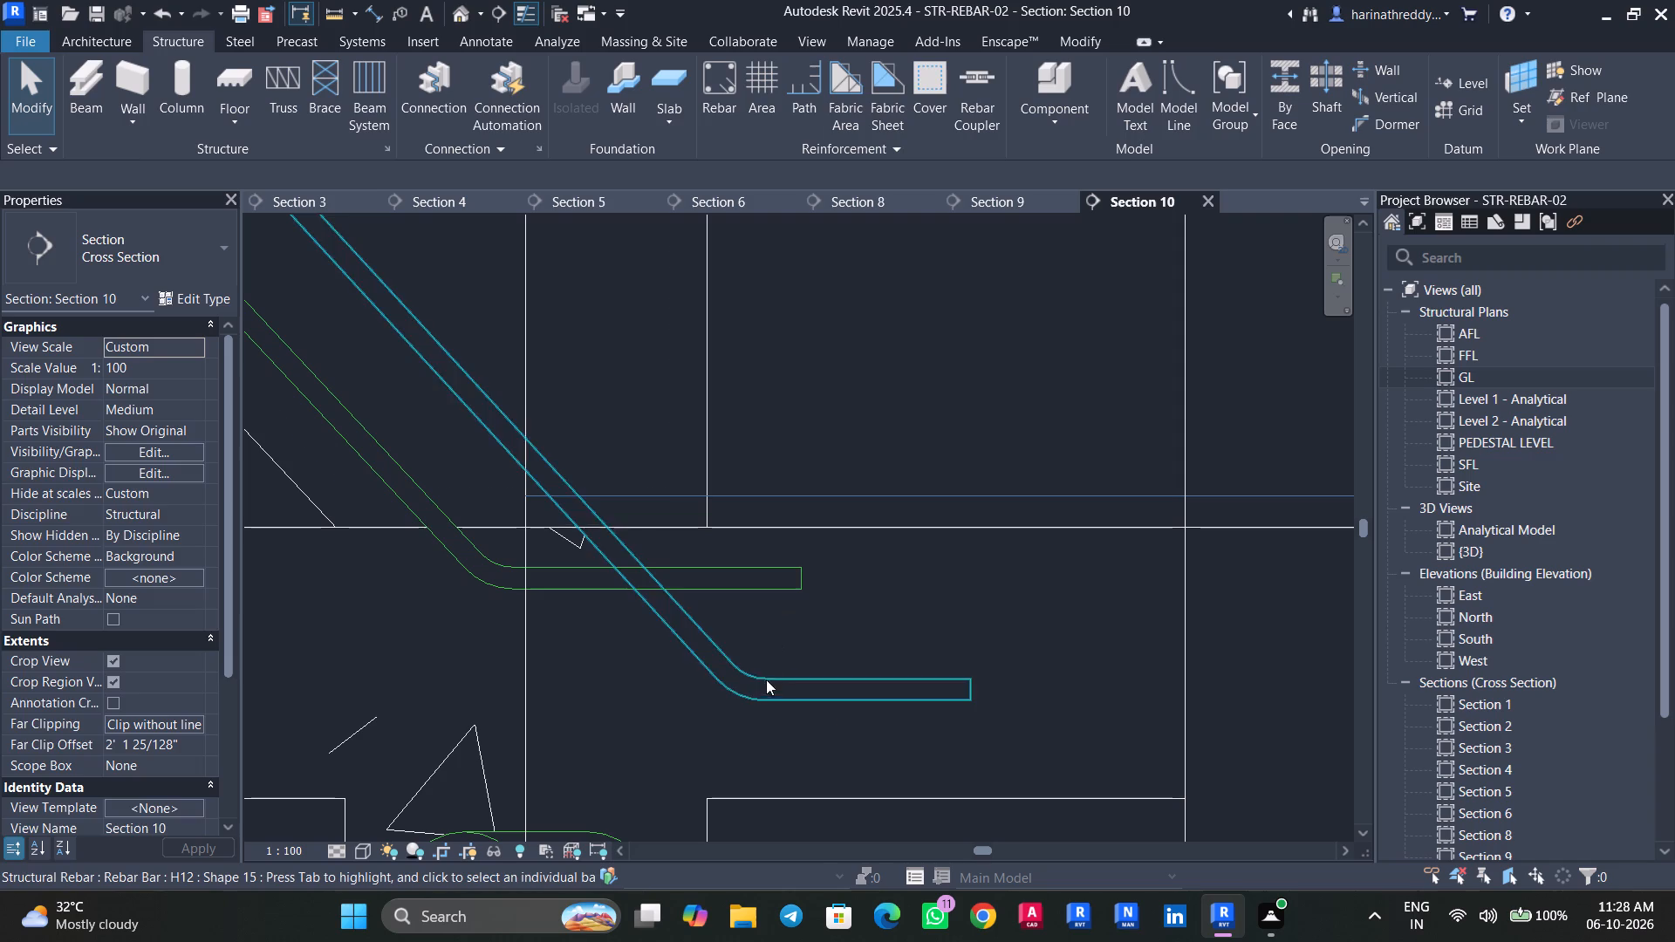
pyautogui.click(202, 676)
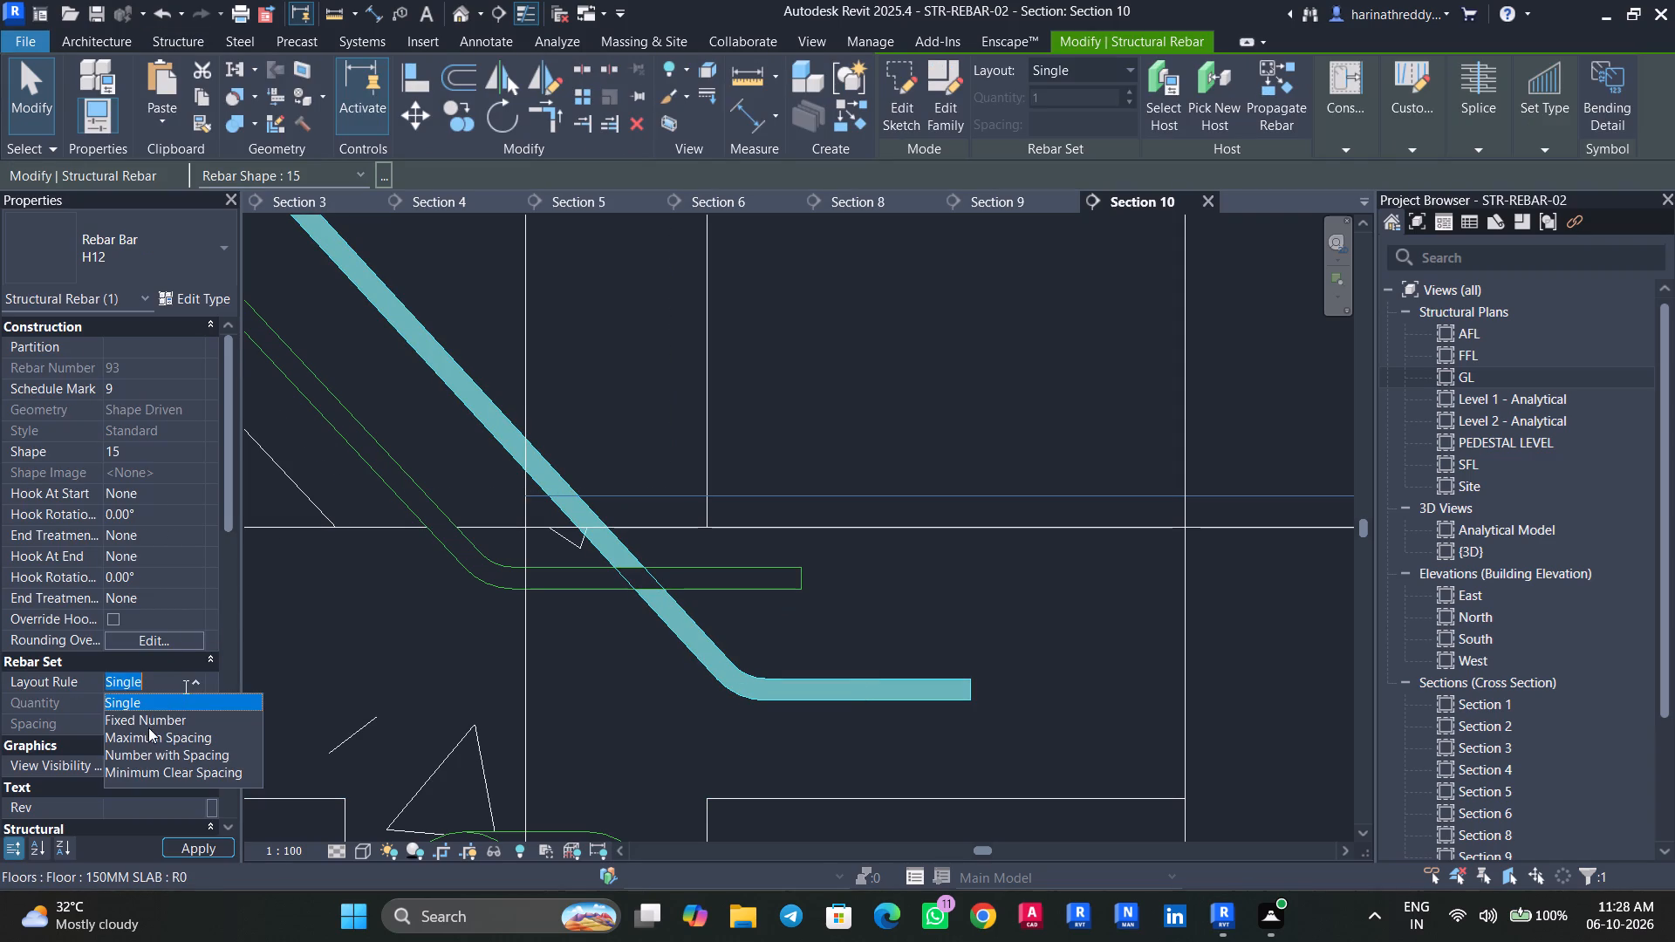
pyautogui.click(156, 736)
pyautogui.click(181, 716)
pyautogui.moveTo(187, 722); pyautogui.dragTo(101, 727)
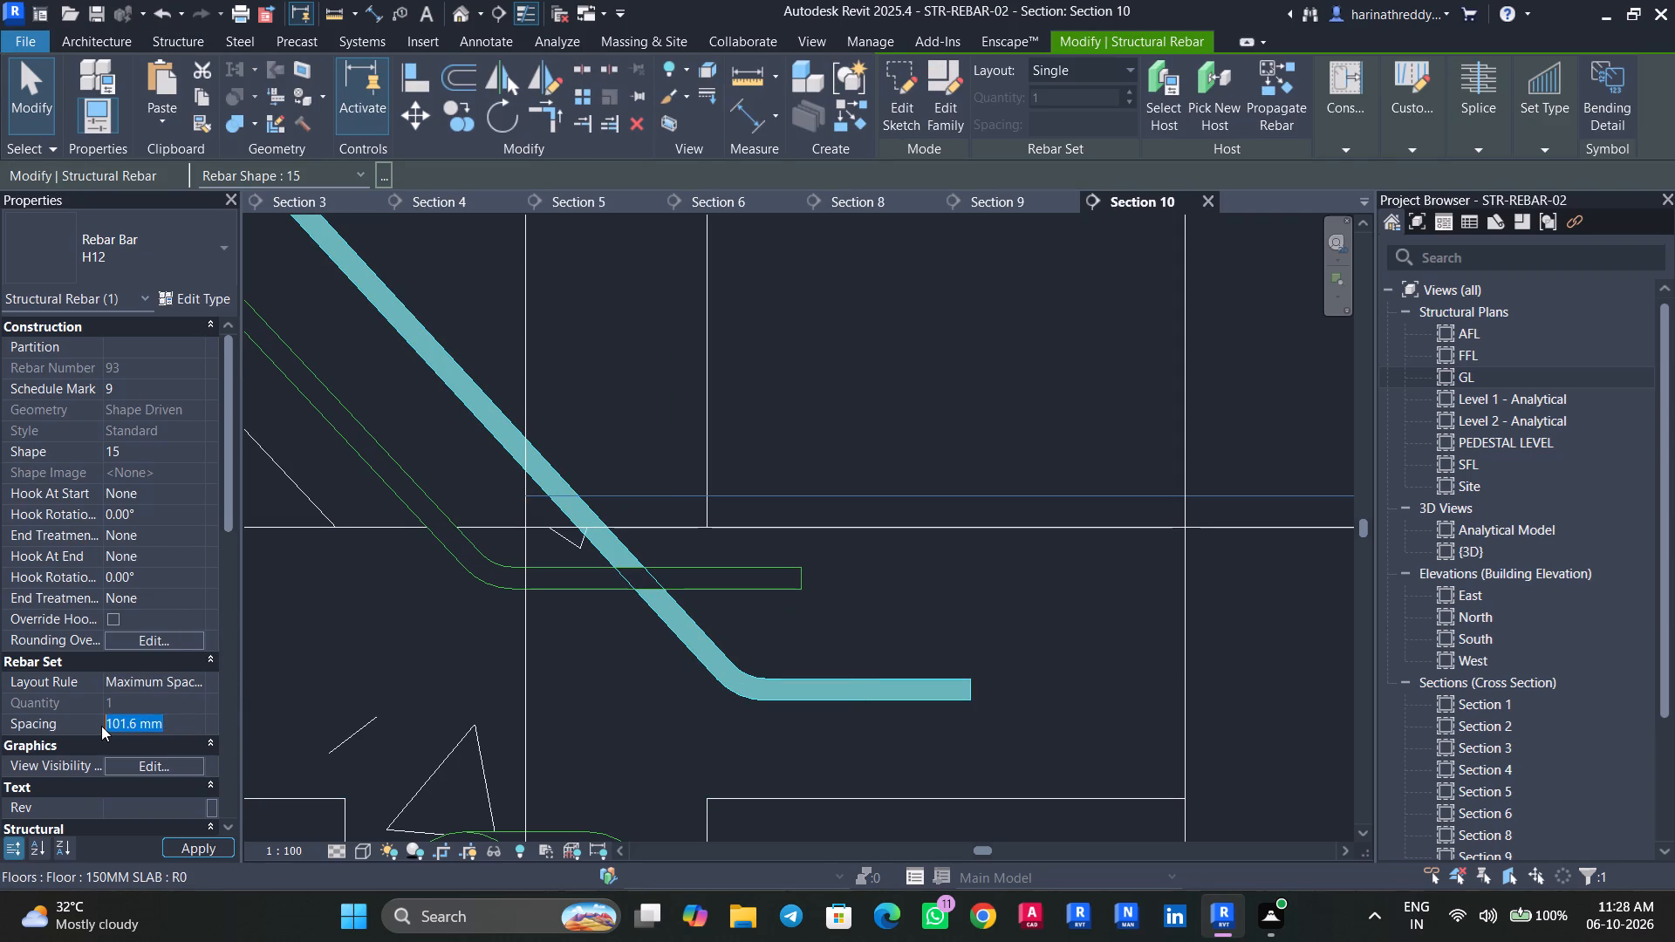
pyautogui.write('150')
pyautogui.press('Return')
pyautogui.scroll(1, 101, 726)
pyautogui.press('Escape')
pyautogui.press('Escape')
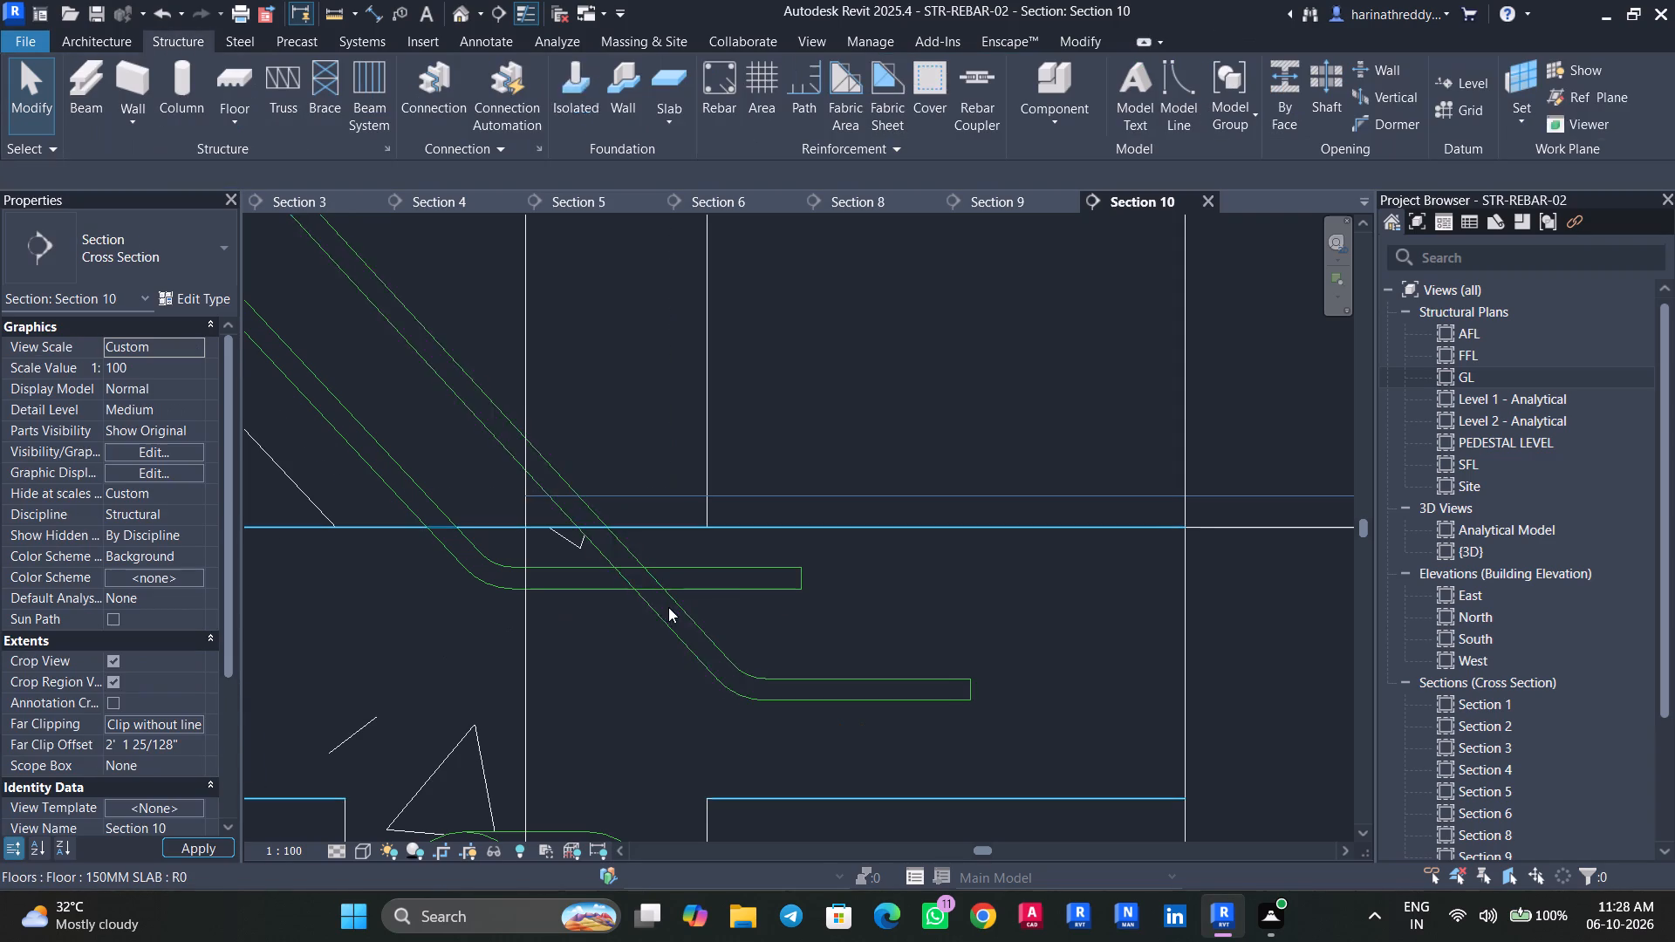
# Edit the long flight bar's sketch, extending its bottom horizontal slab leg to about 10 1/2" in line with the starter bar's end.
pyautogui.click(742, 570)
pyautogui.click(930, 109)
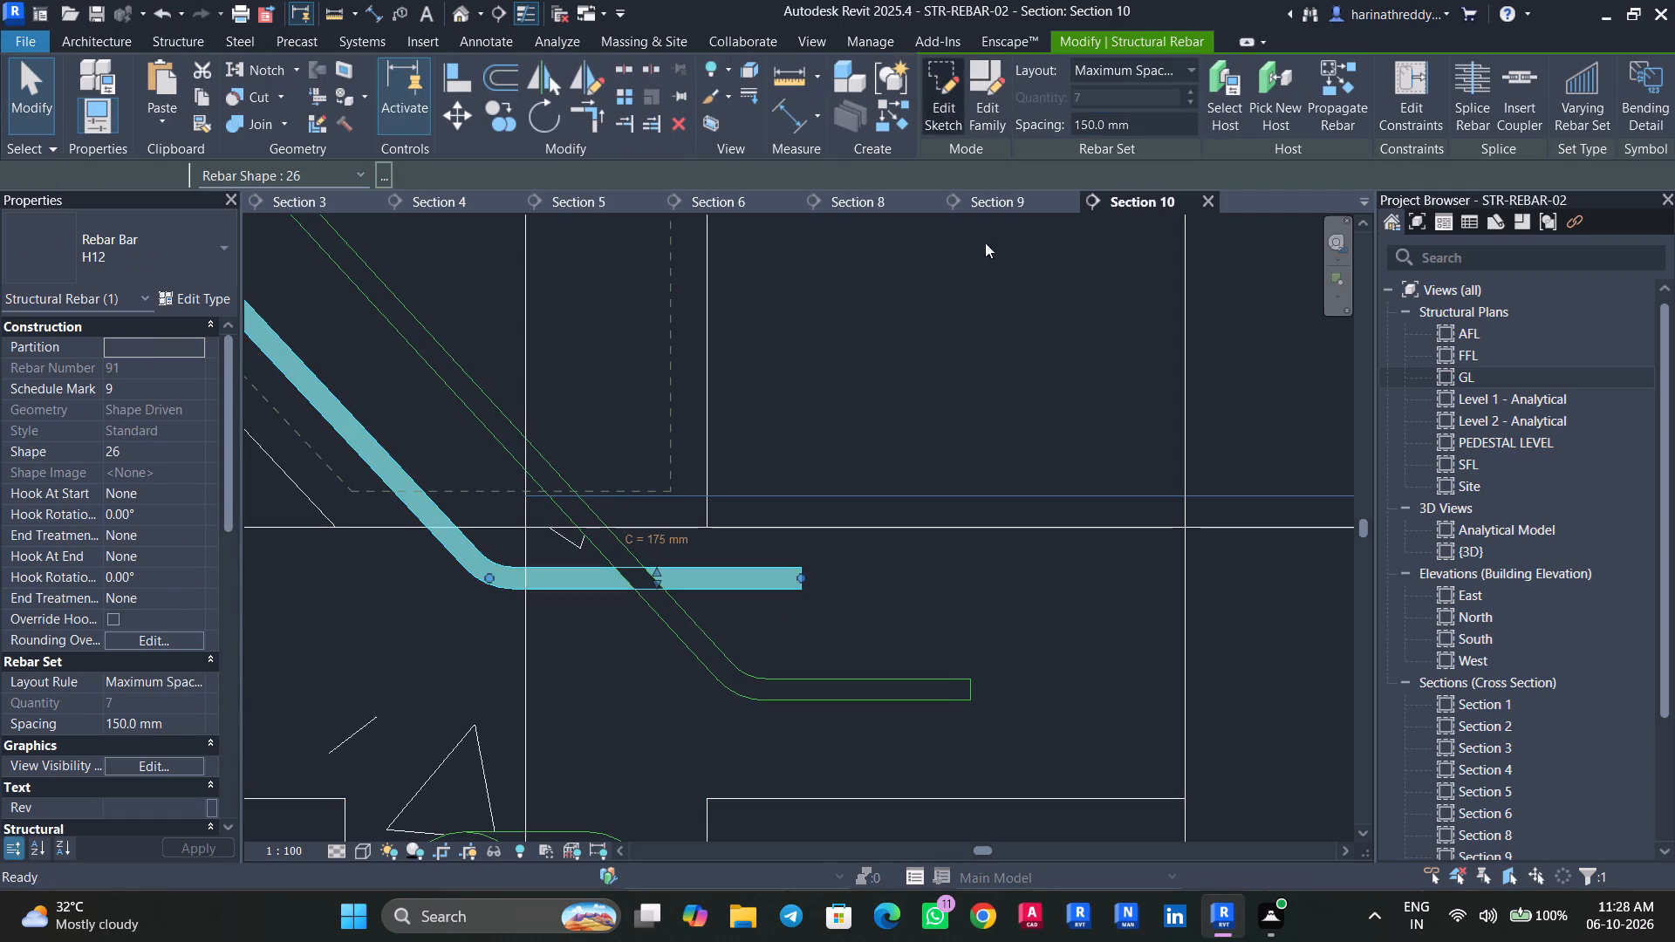
pyautogui.click(796, 577)
pyautogui.moveTo(799, 575); pyautogui.dragTo(961, 577)
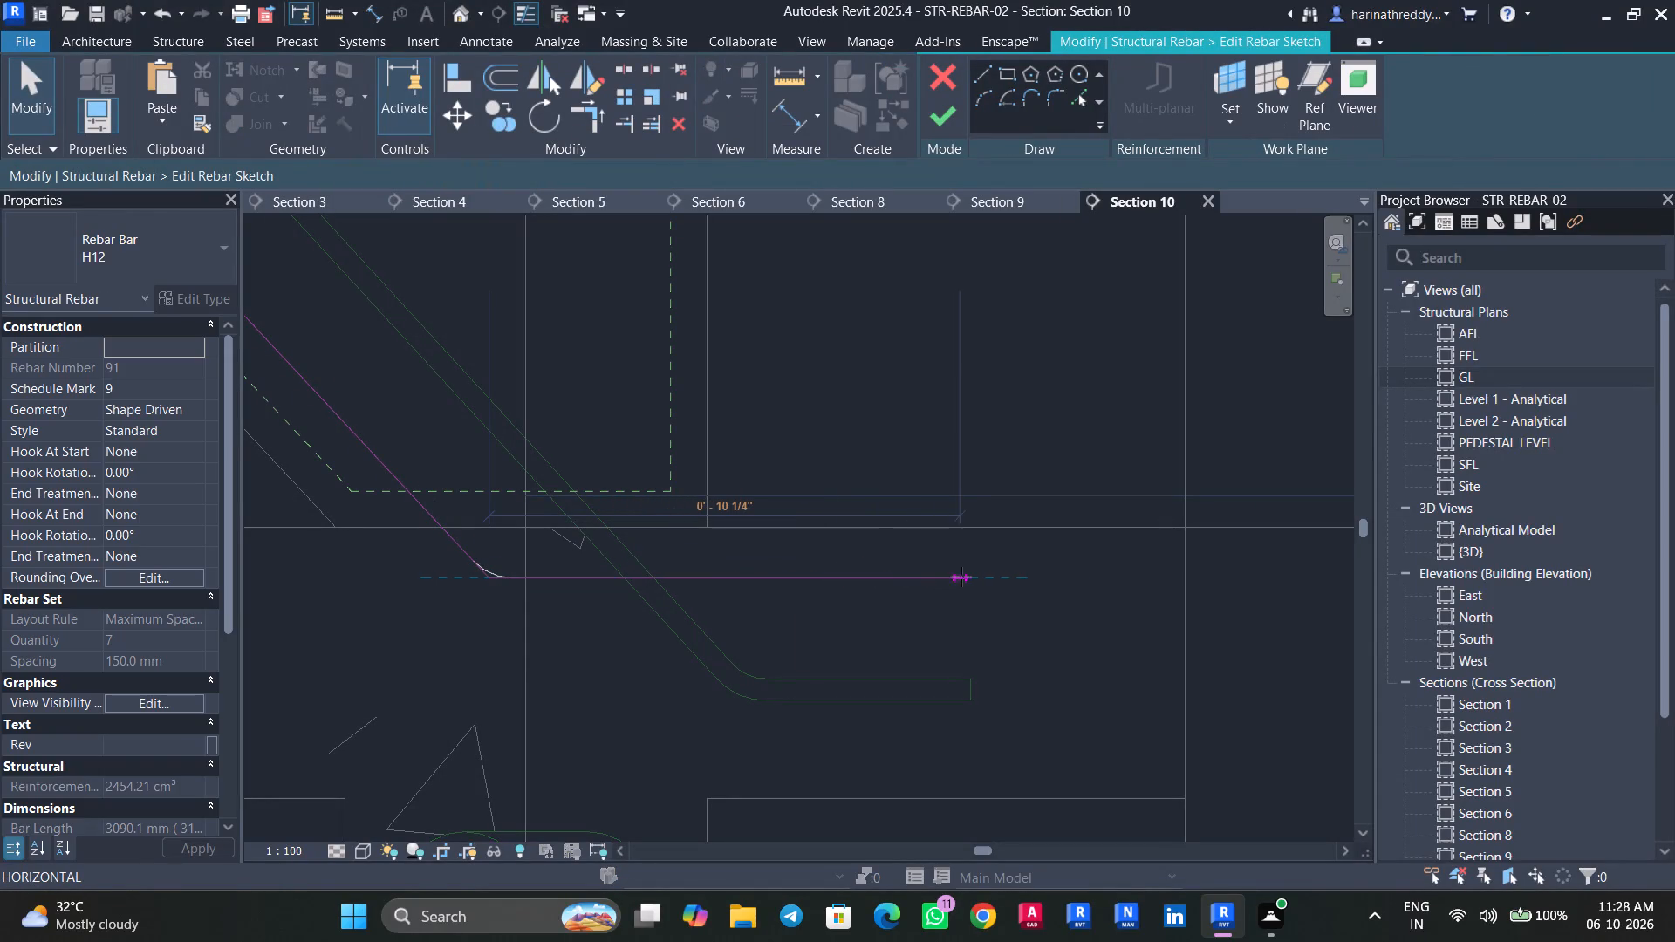
pyautogui.moveTo(961, 577); pyautogui.dragTo(971, 577)
pyautogui.click(951, 118)
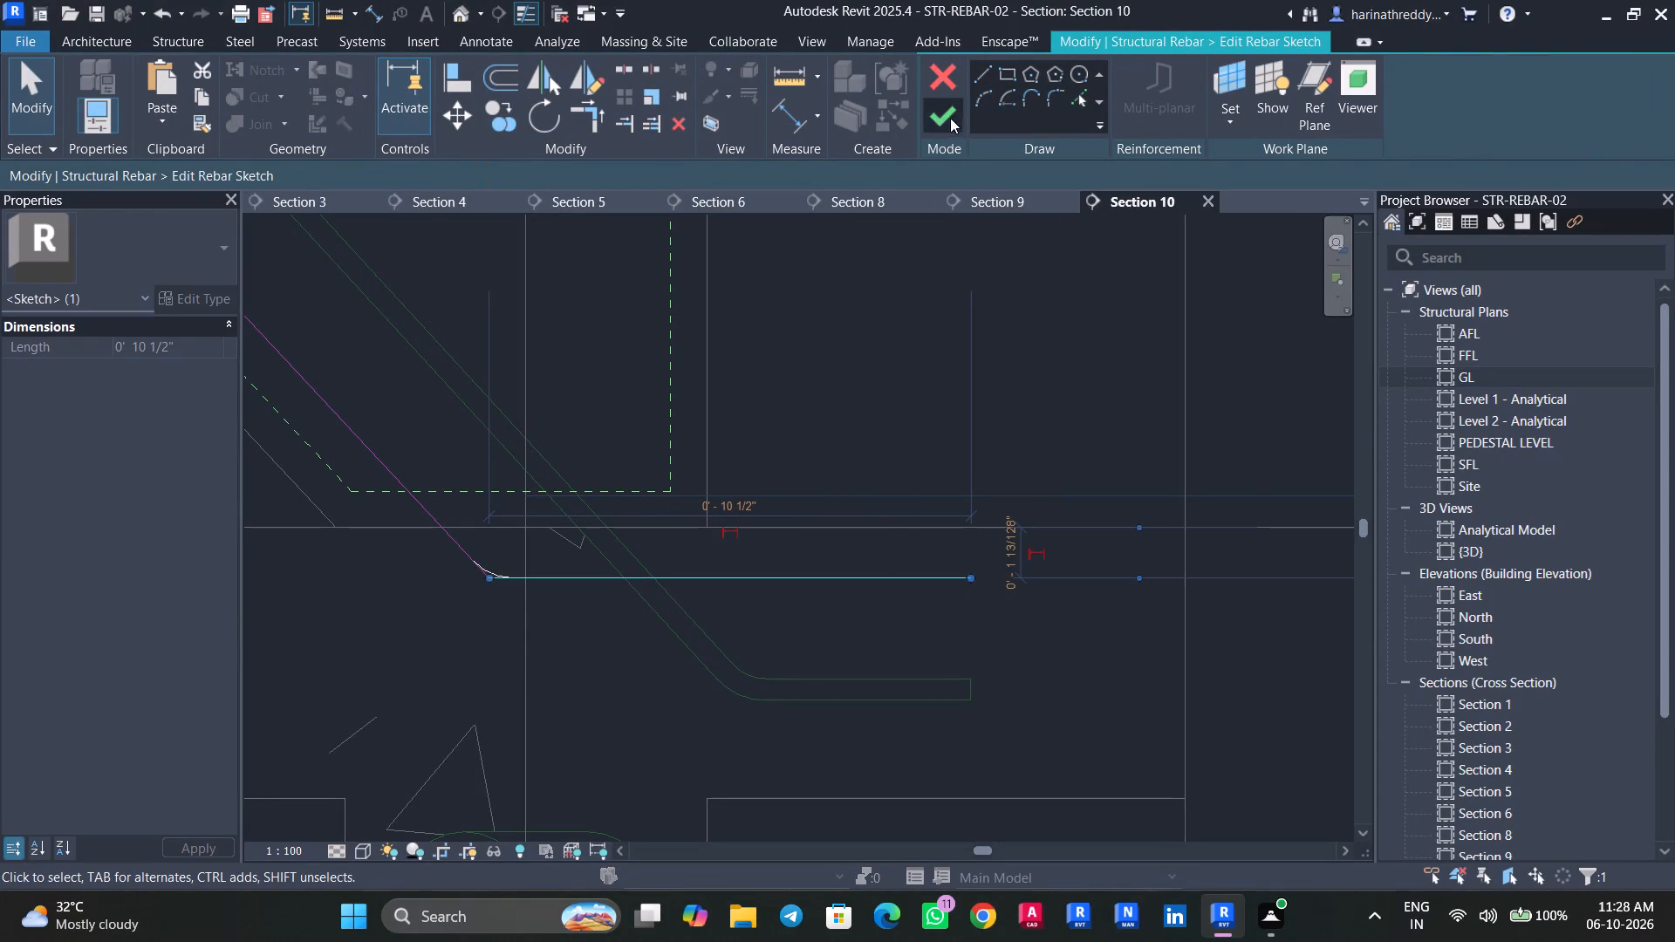
pyautogui.press('Escape')
pyautogui.press('Escape')
pyautogui.press('Escape')
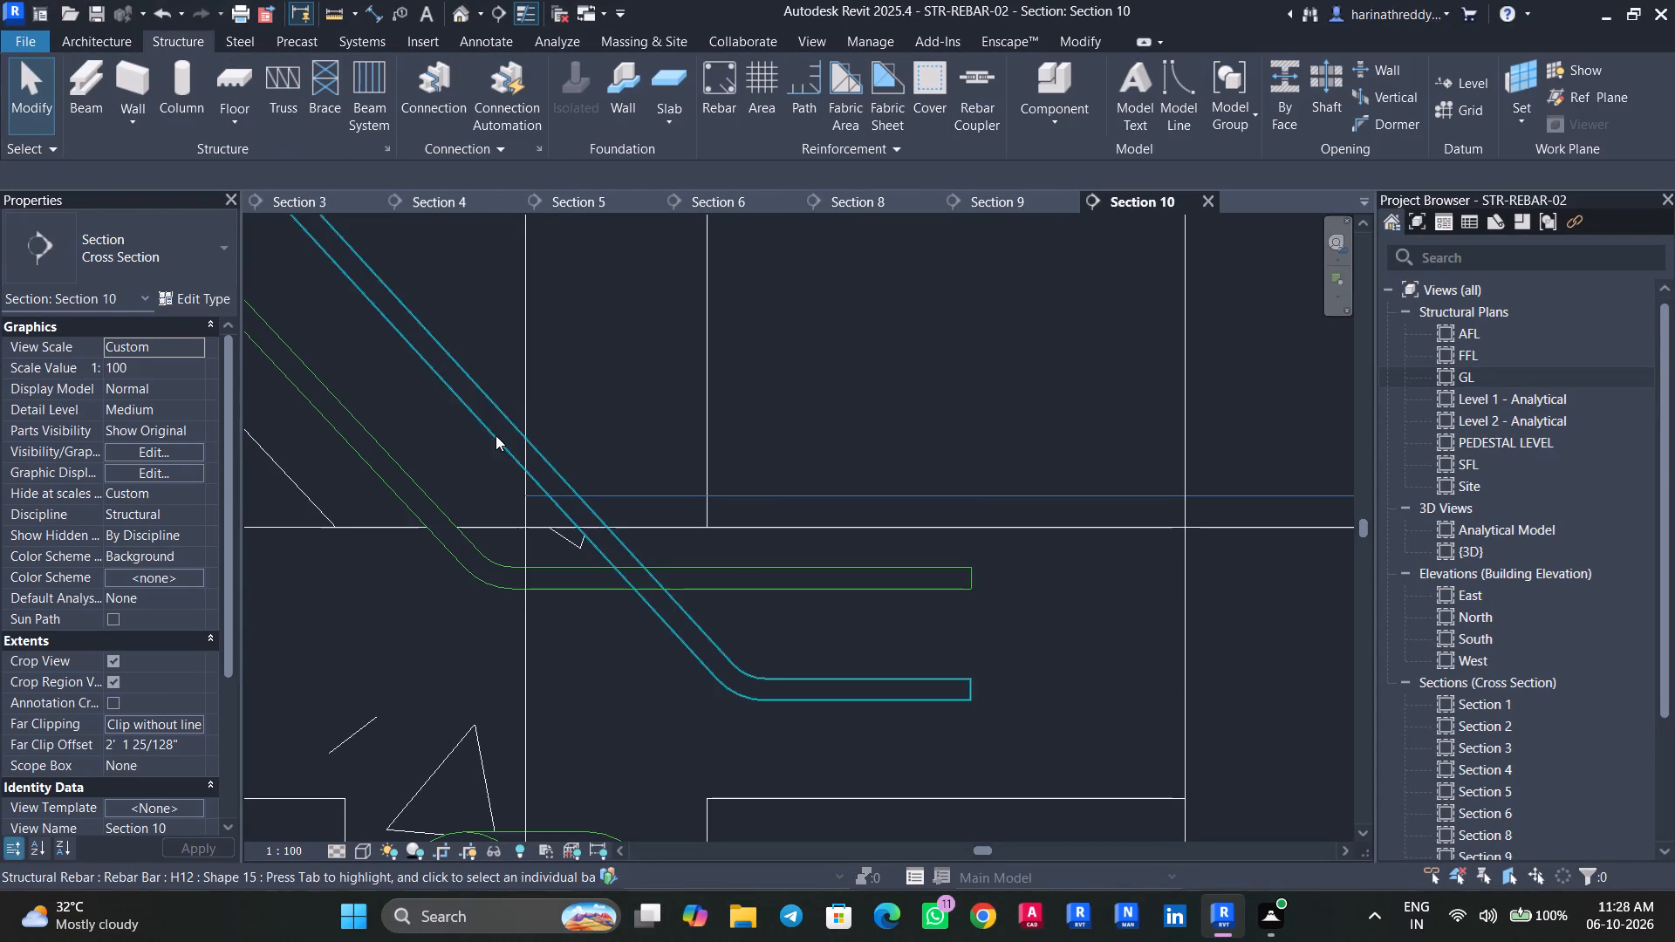
# Select all H12 rebar instances in the project and update their view visibility states.
pyautogui.click(500, 439)
pyautogui.write('SA')
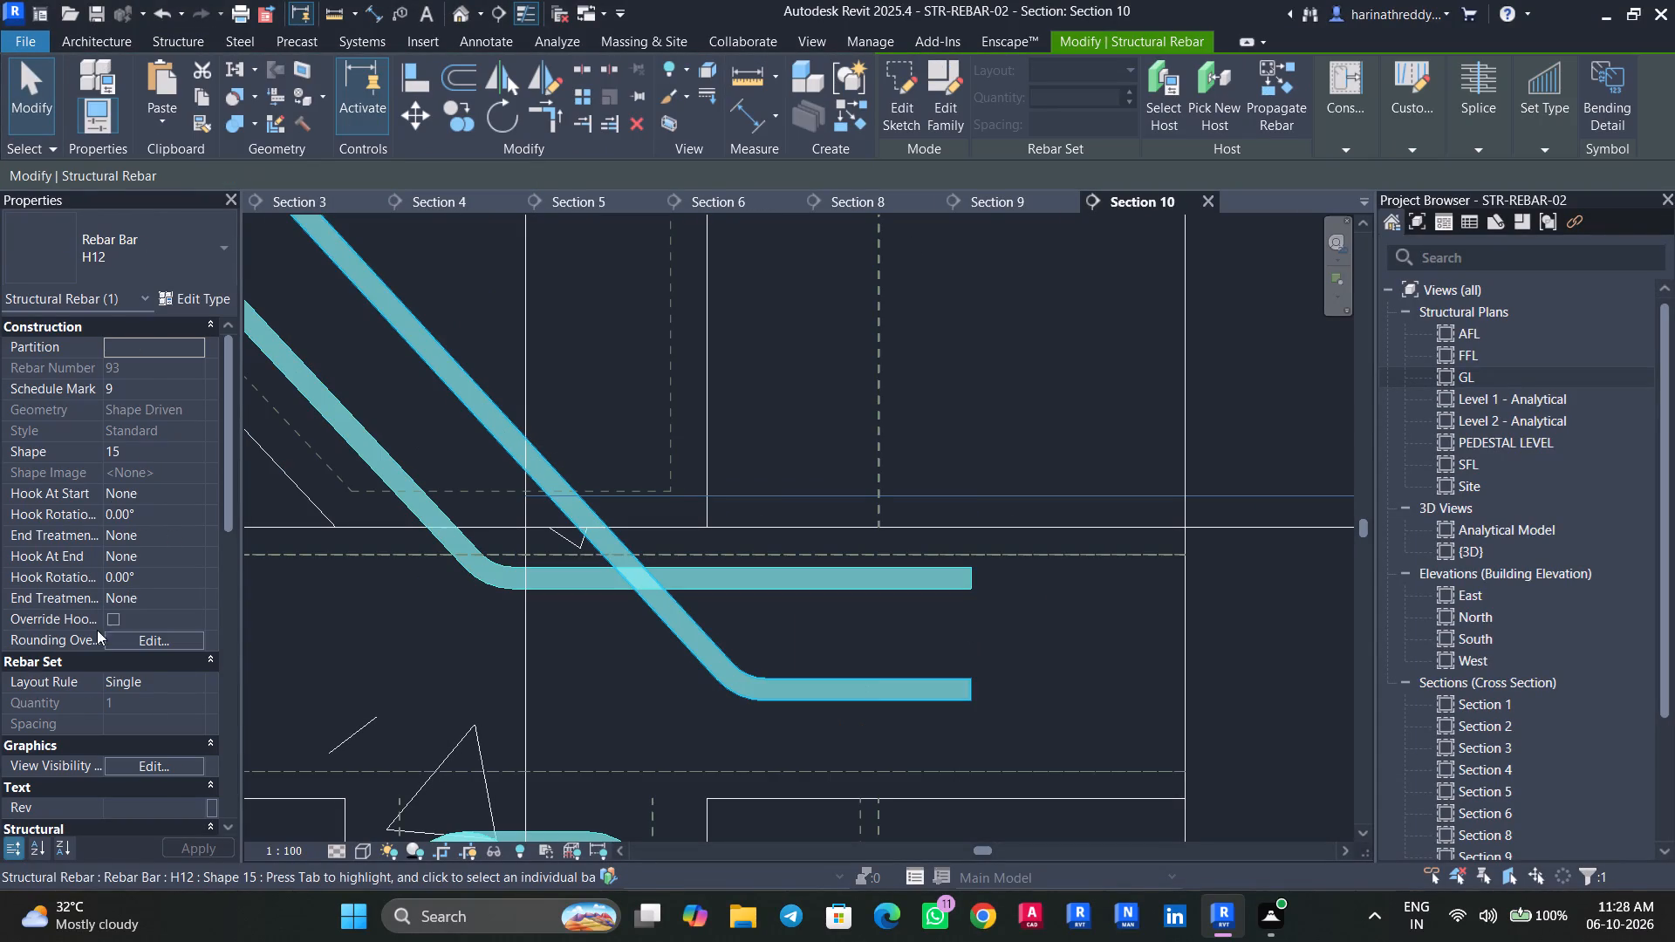
pyautogui.click(161, 760)
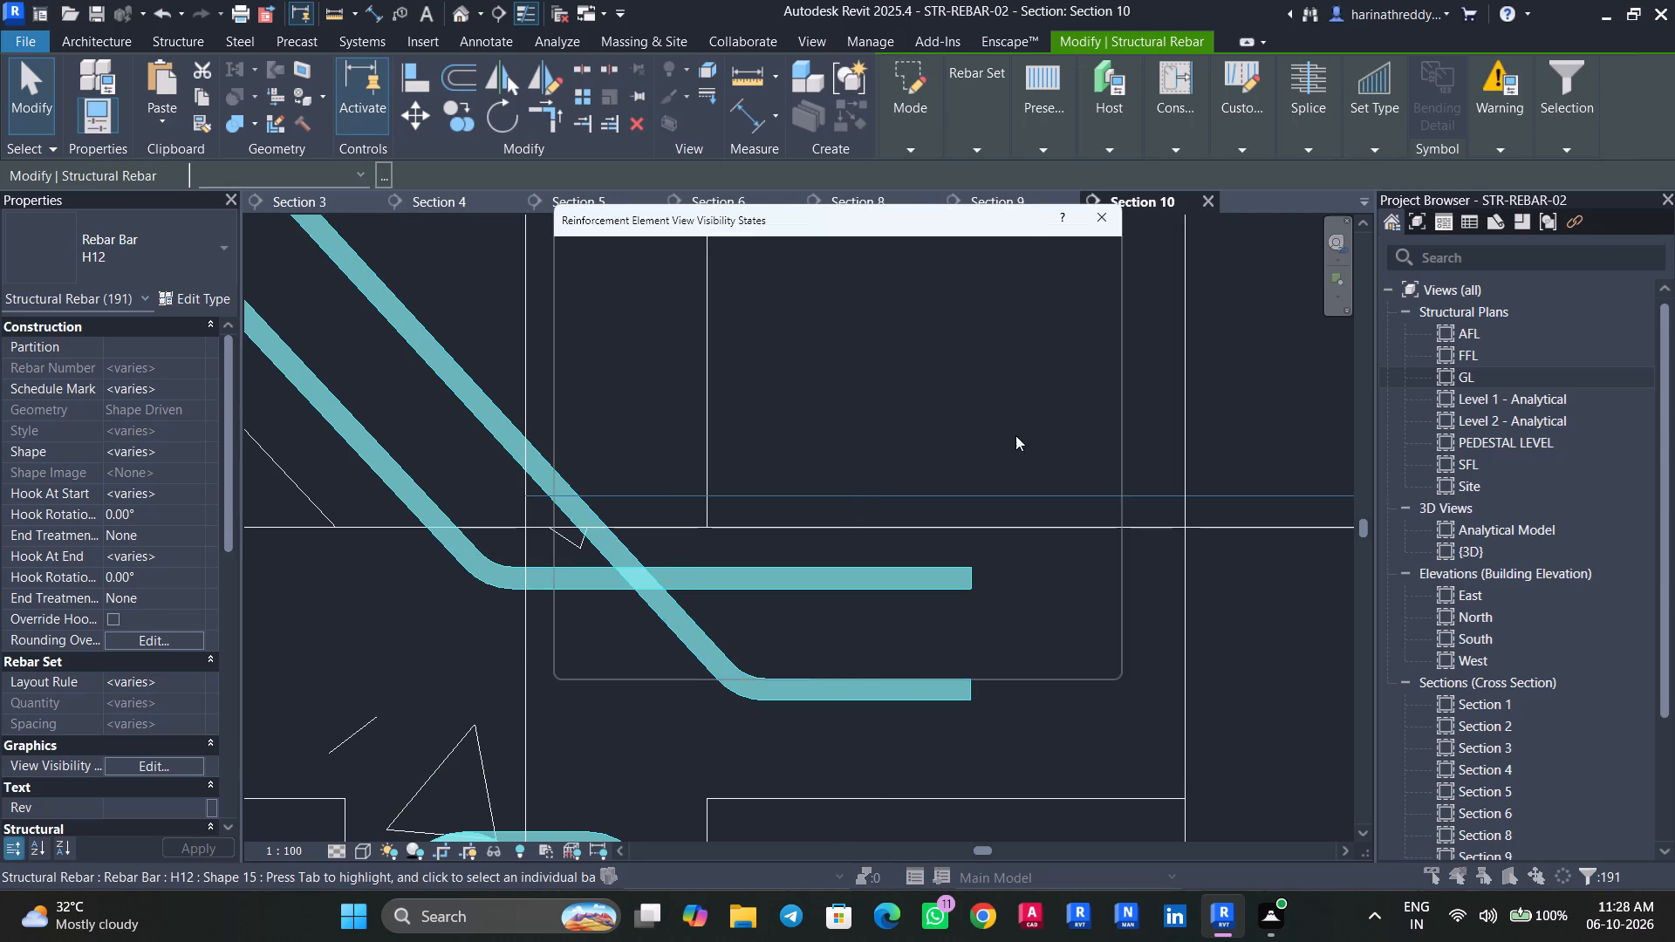
pyautogui.click(1007, 405)
pyautogui.click(941, 652)
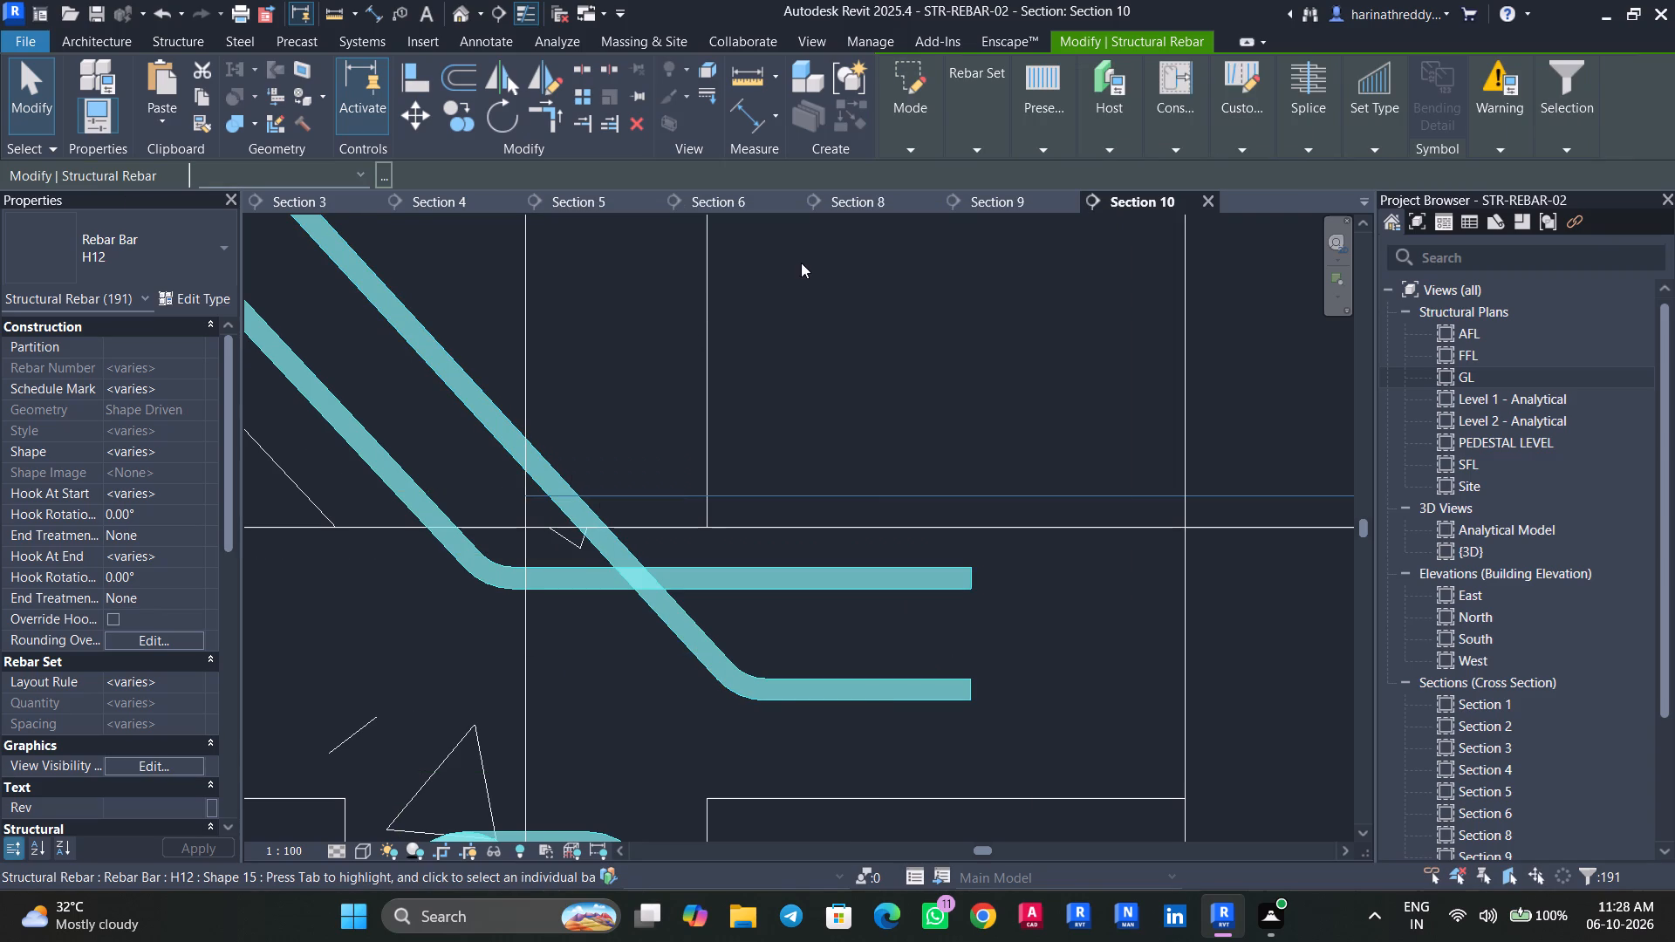
pyautogui.press('Escape')
pyautogui.press('Escape')
pyautogui.press('Escape')
# Examine the lower flight's bar sets in the 3D view, from the slab up to the landing beam.
pyautogui.click(468, 16)
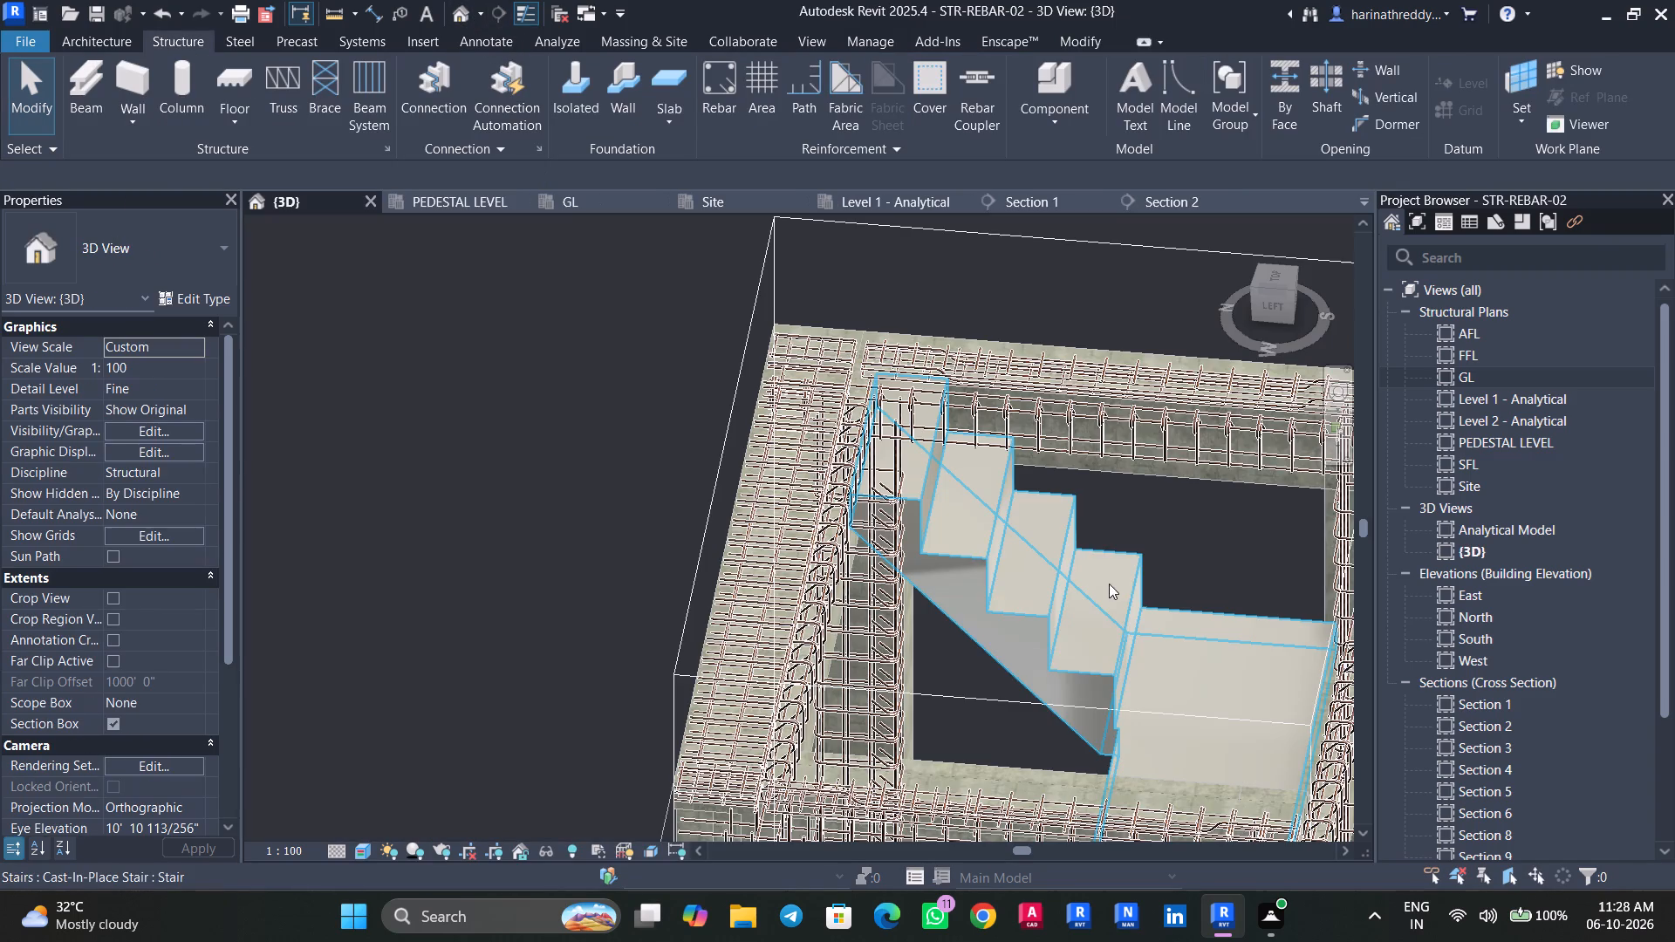
pyautogui.keyDown('shift'); pyautogui.moveTo(1146, 674); pyautogui.dragTo(1304, 748, button='middle'); pyautogui.keyUp('shift')
pyautogui.moveTo(1258, 783); pyautogui.dragTo(1062, 369, button='middle')
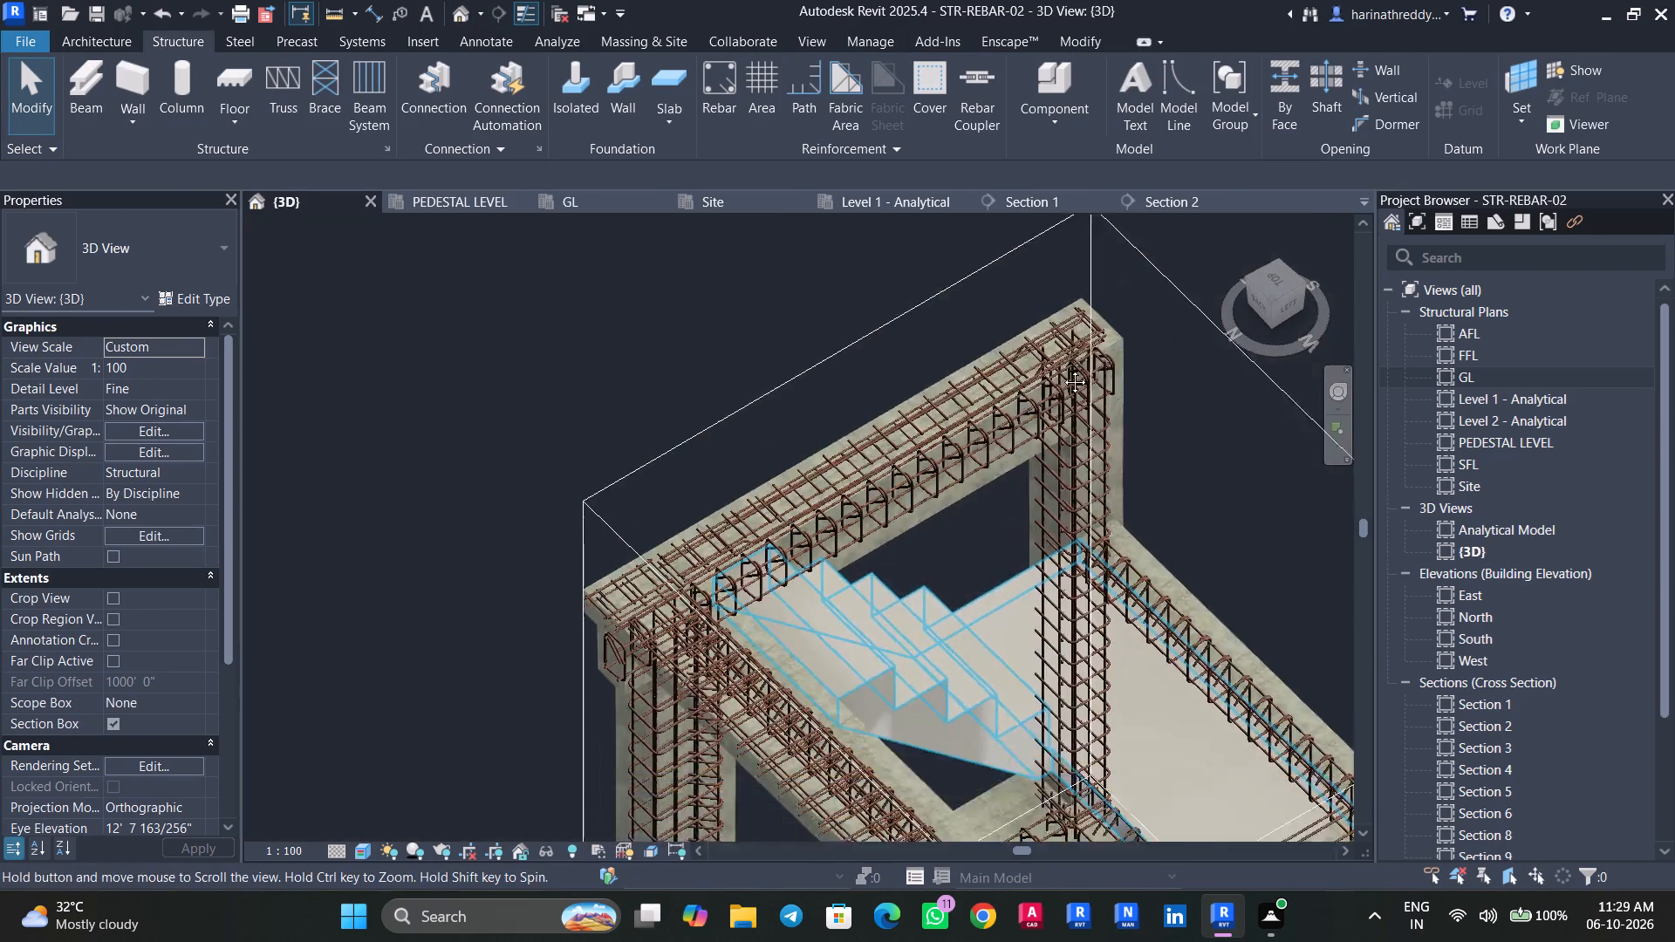
pyautogui.moveTo(1062, 369); pyautogui.dragTo(1035, 263, button='middle')
pyautogui.keyDown('shift'); pyautogui.moveTo(1001, 376); pyautogui.dragTo(955, 192, button='middle'); pyautogui.keyUp('shift')
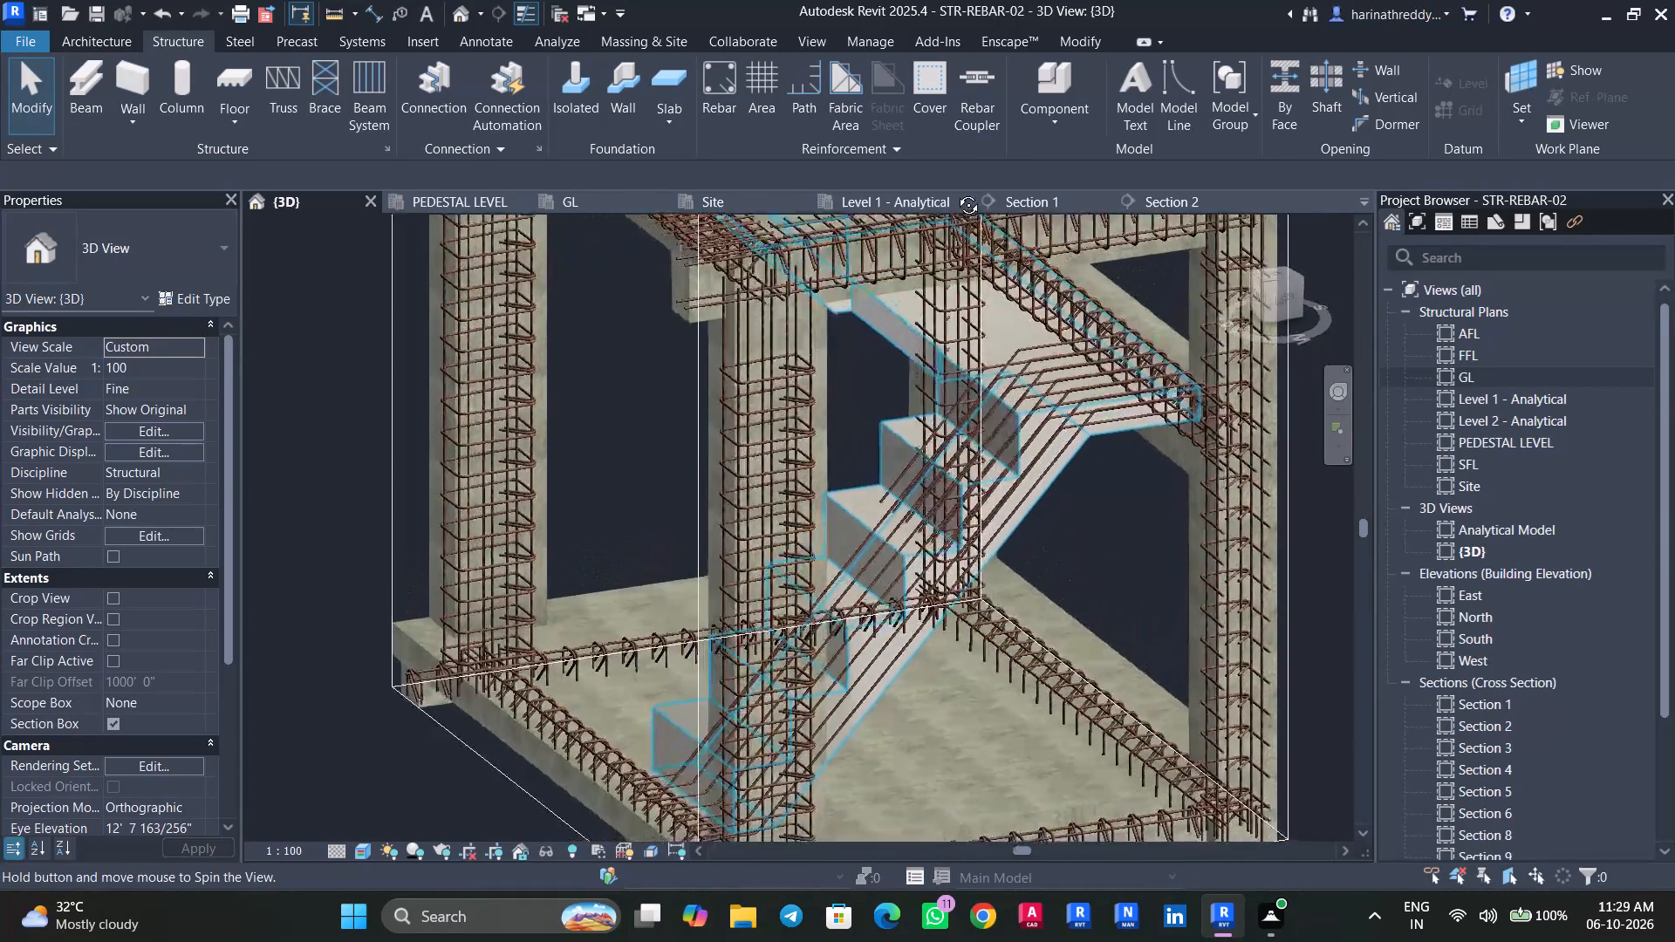
pyautogui.keyDown('shift'); pyautogui.moveTo(955, 192); pyautogui.dragTo(803, 230, button='middle'); pyautogui.keyUp('shift')
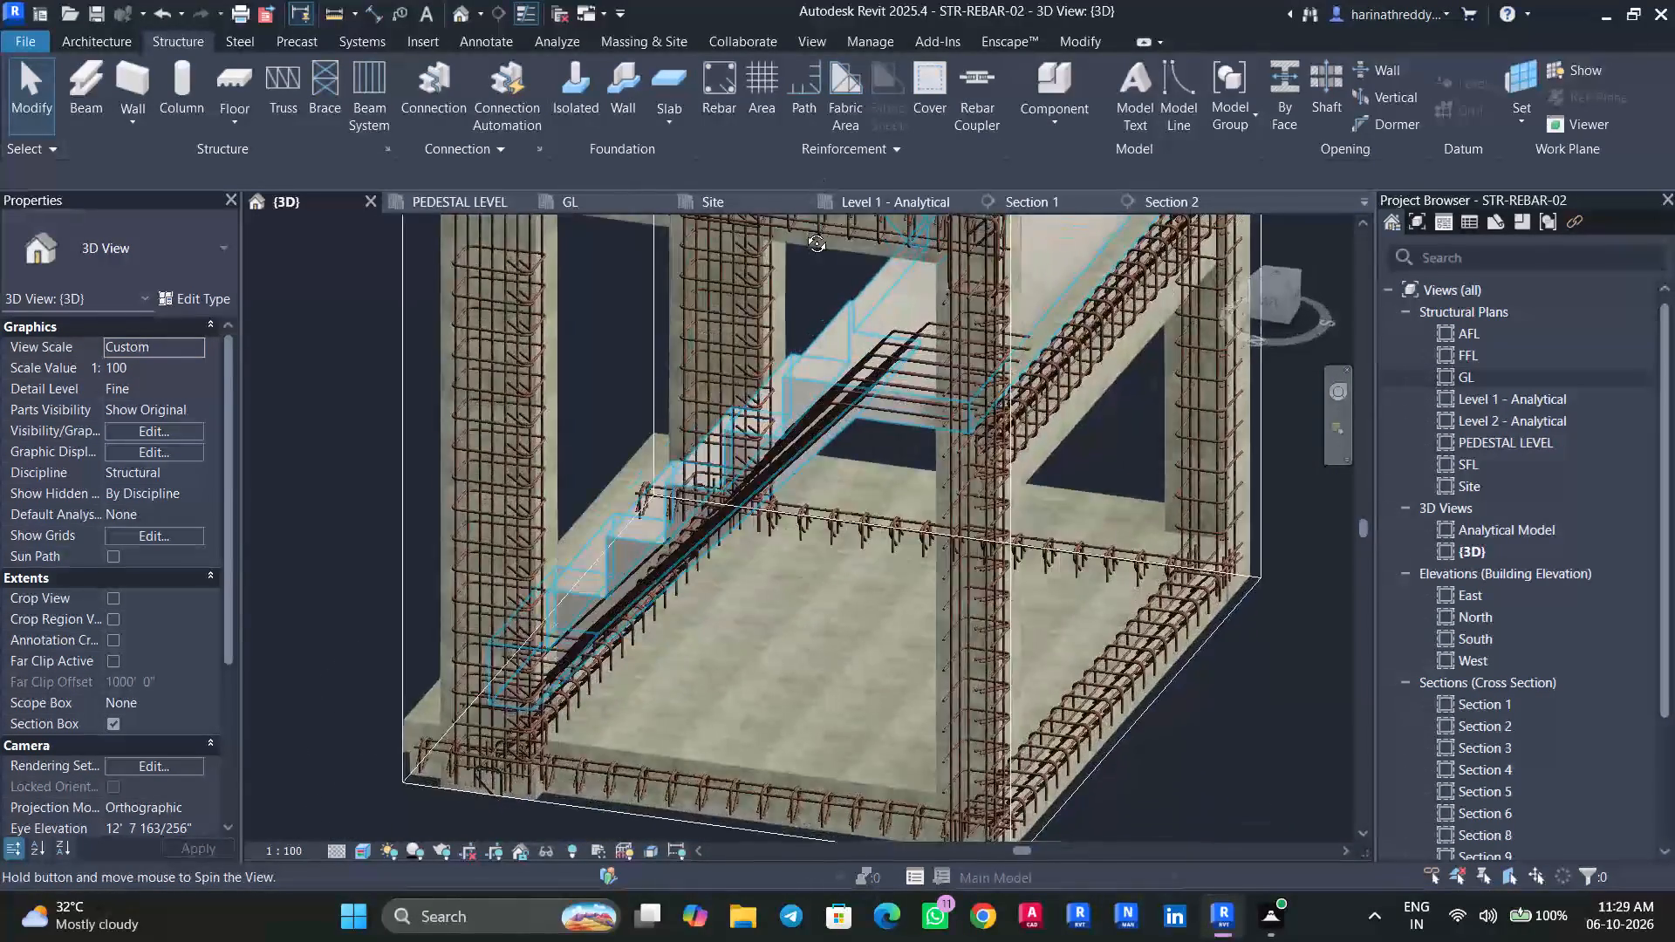
pyautogui.keyDown('shift'); pyautogui.moveTo(803, 230); pyautogui.dragTo(858, 229, button='middle'); pyautogui.keyUp('shift')
pyautogui.keyDown('shift'); pyautogui.scroll(1, 851, 232); pyautogui.keyUp('shift')
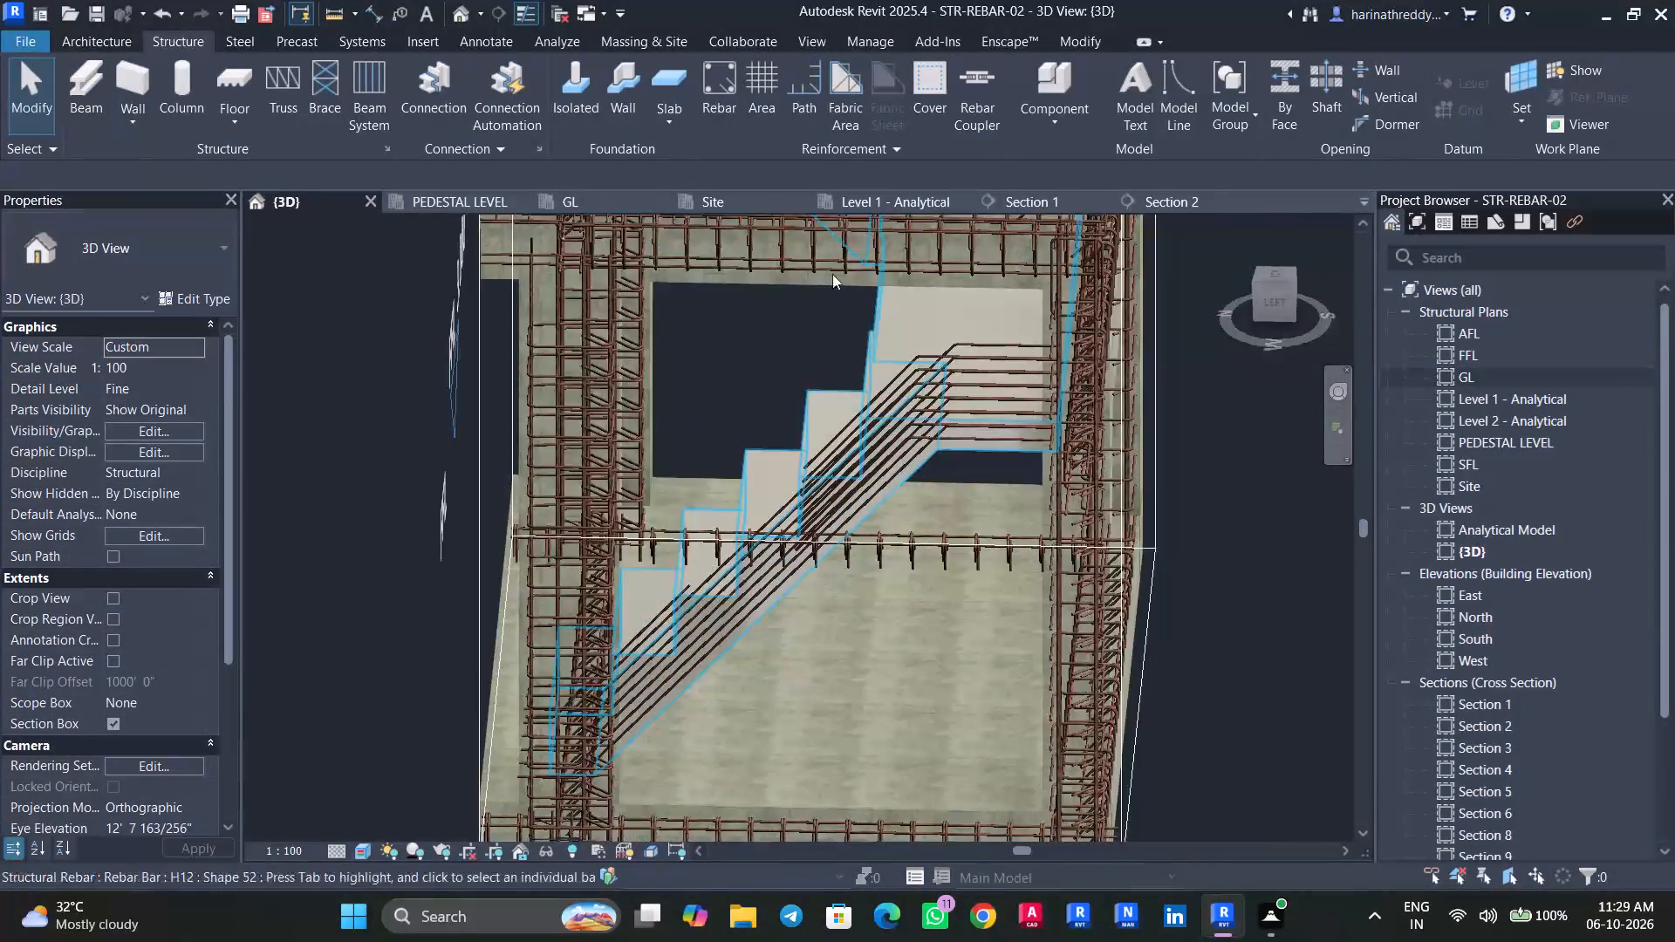
pyautogui.scroll(2, 718, 733)
pyautogui.keyDown('shift'); pyautogui.moveTo(712, 735); pyautogui.dragTo(871, 628, button='middle'); pyautogui.keyUp('shift')
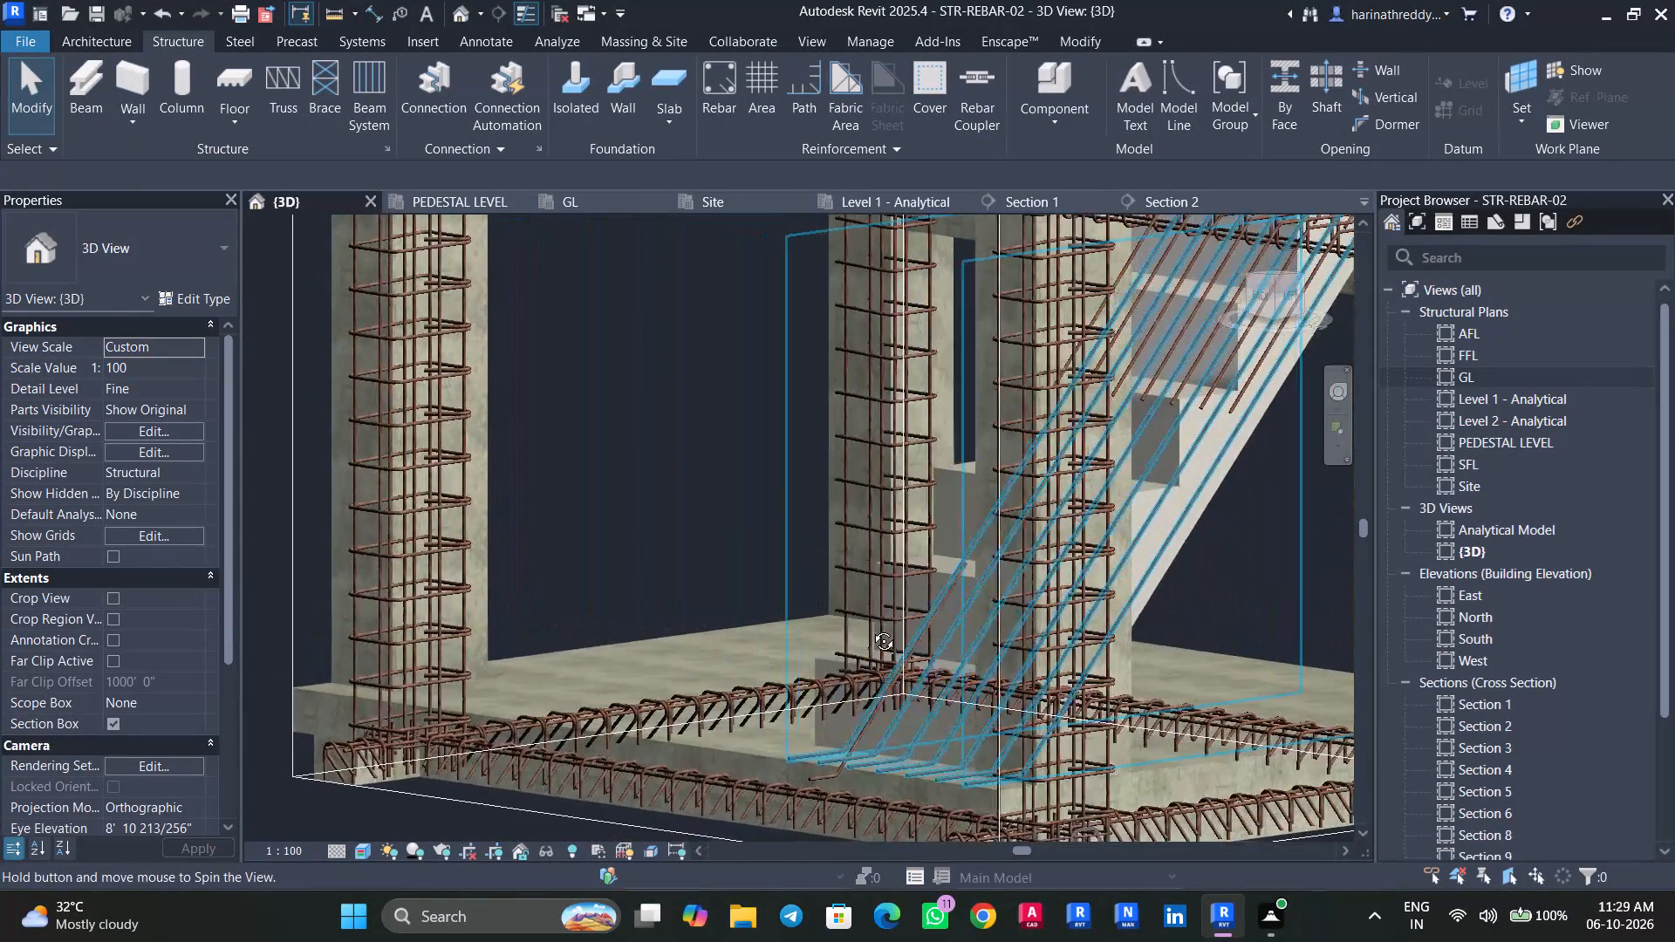
pyautogui.keyDown('shift'); pyautogui.moveTo(871, 628); pyautogui.dragTo(816, 651, button='middle'); pyautogui.keyUp('shift')
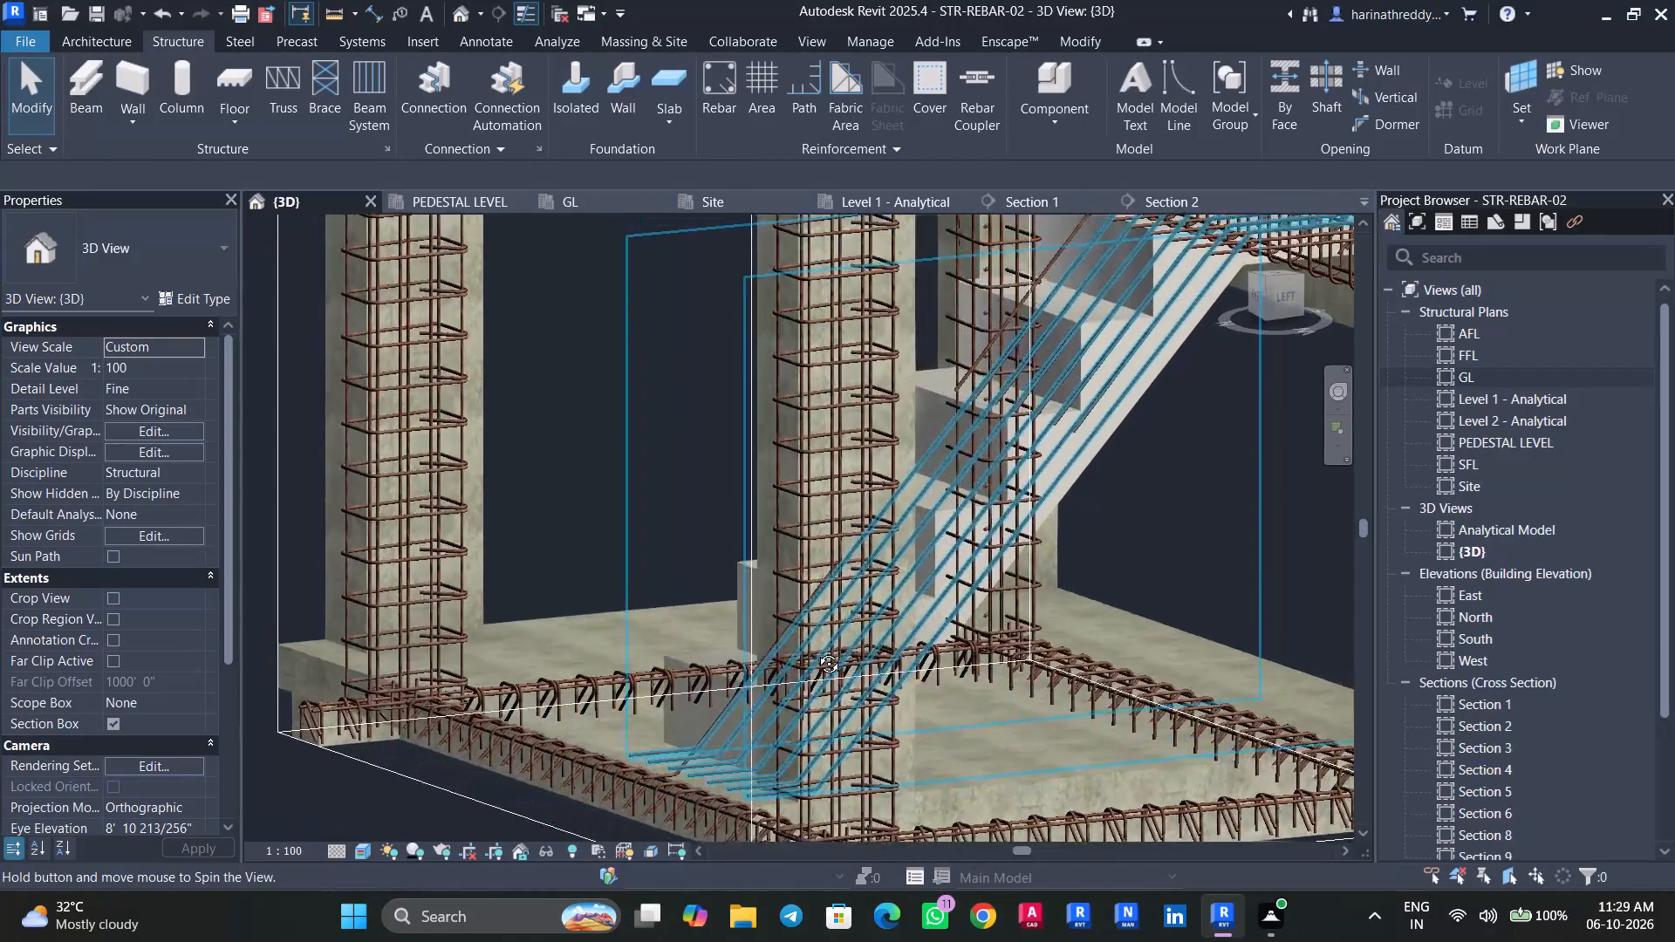
pyautogui.keyDown('shift'); pyautogui.moveTo(816, 651); pyautogui.dragTo(797, 691, button='middle'); pyautogui.keyUp('shift')
pyautogui.moveTo(1041, 720); pyautogui.dragTo(799, 784, button='middle')
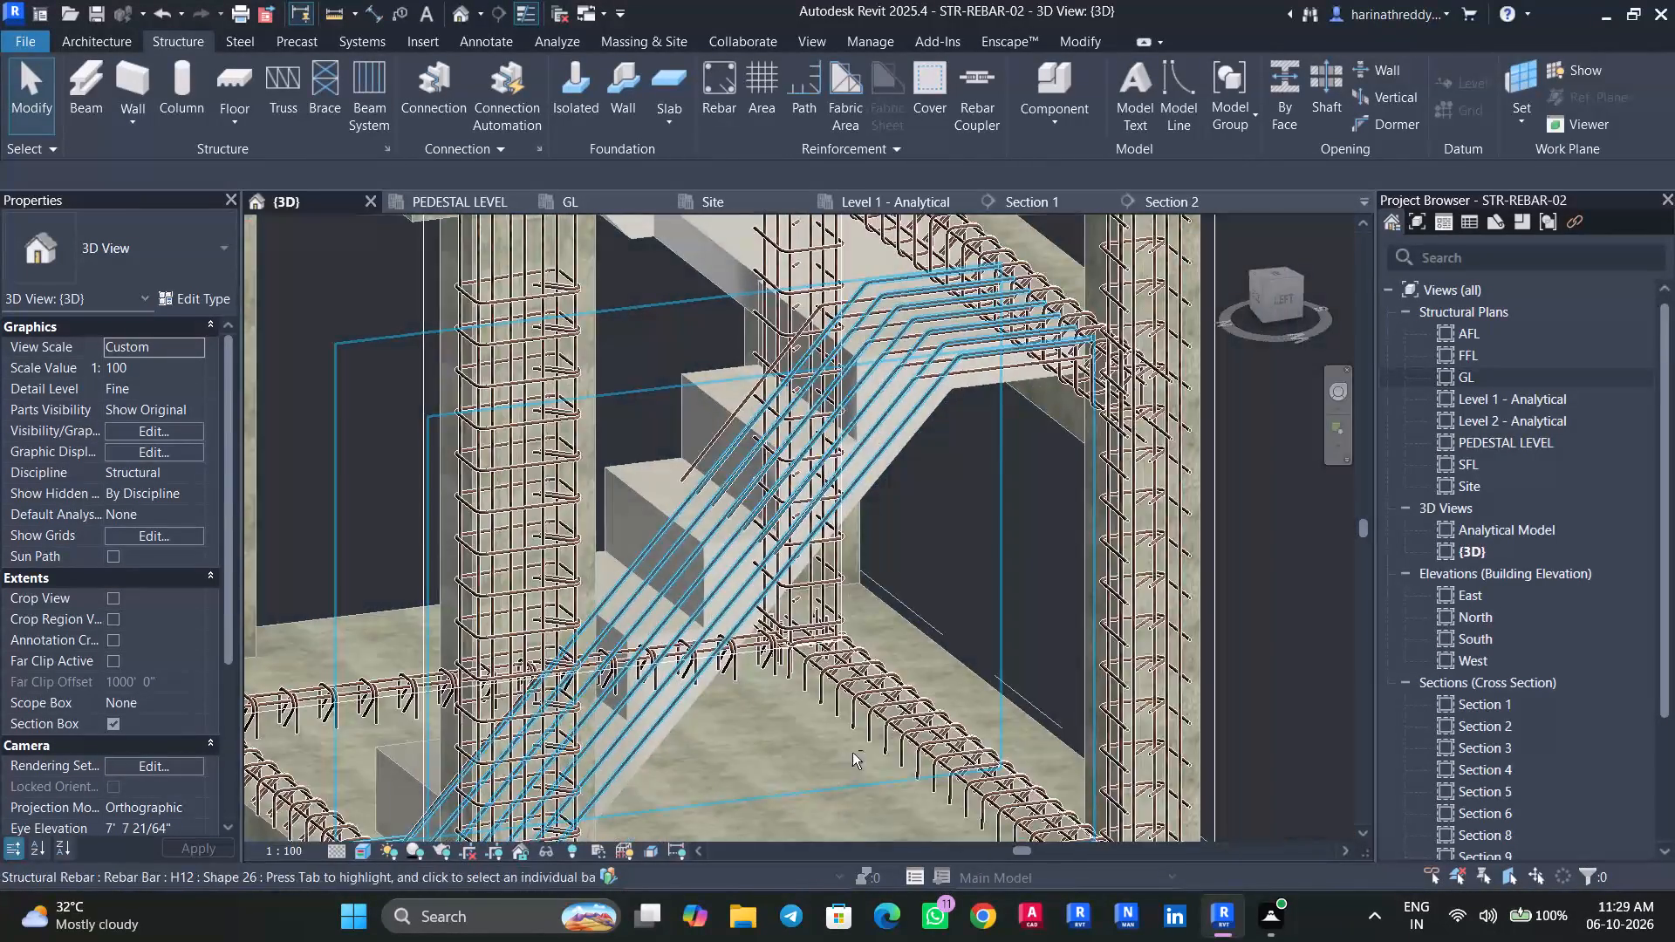
pyautogui.keyDown('shift'); pyautogui.moveTo(852, 753); pyautogui.dragTo(808, 803, button='middle'); pyautogui.keyUp('shift')
pyautogui.click(885, 383)
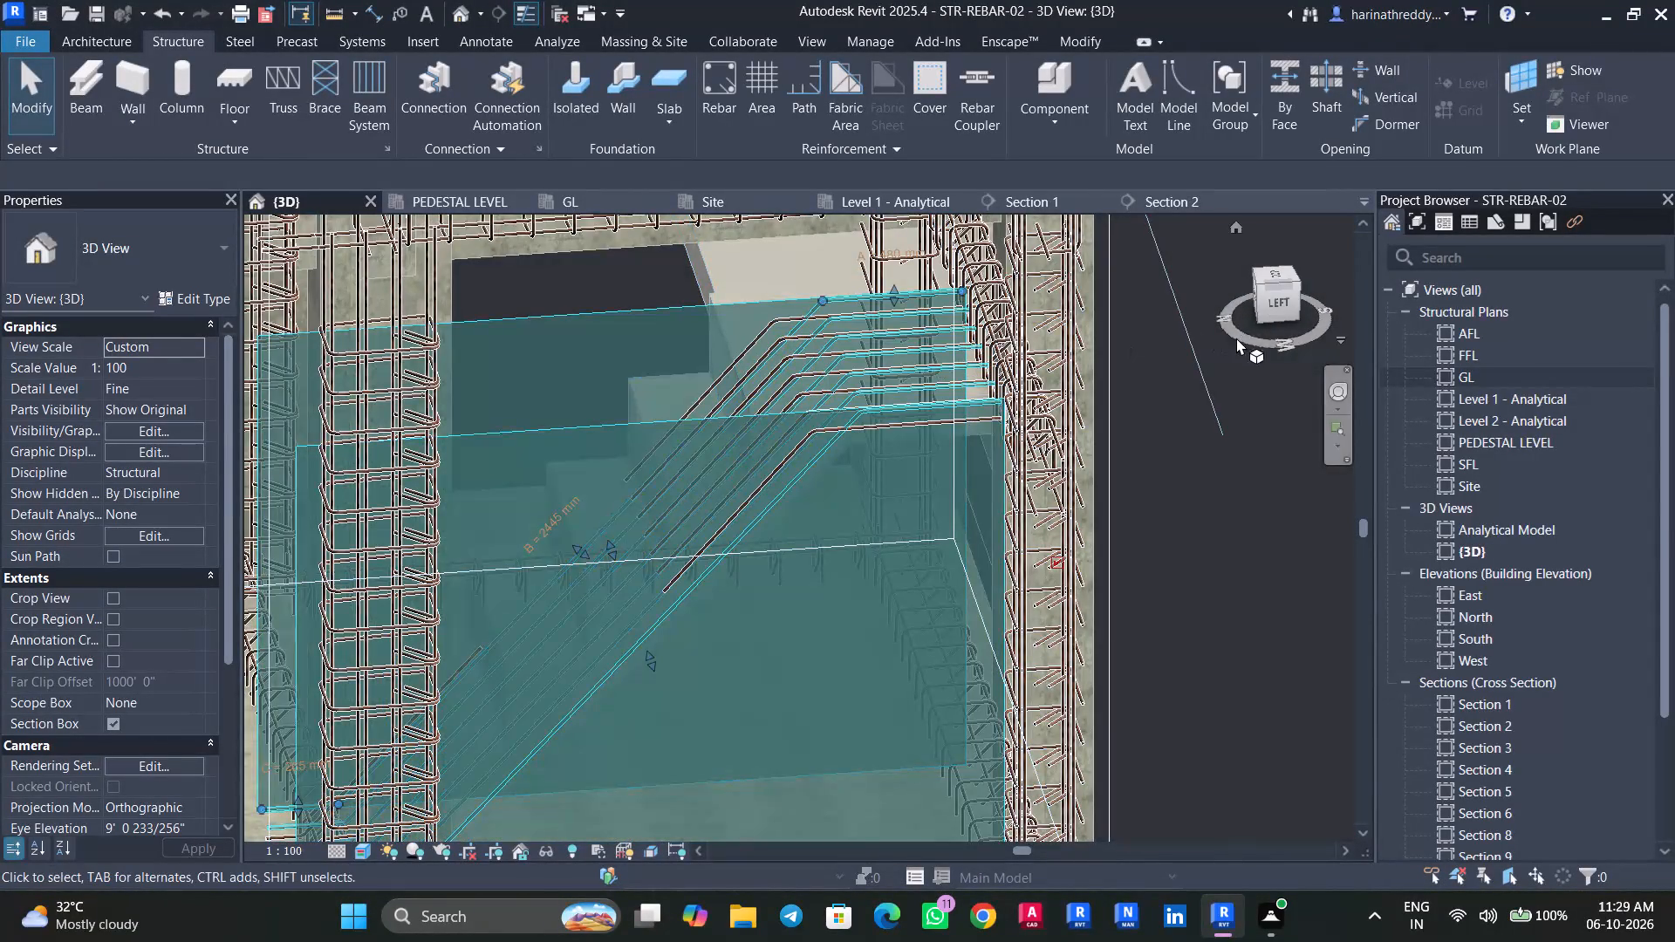
pyautogui.press('Escape')
pyautogui.press('Escape')
pyautogui.press('Tab')
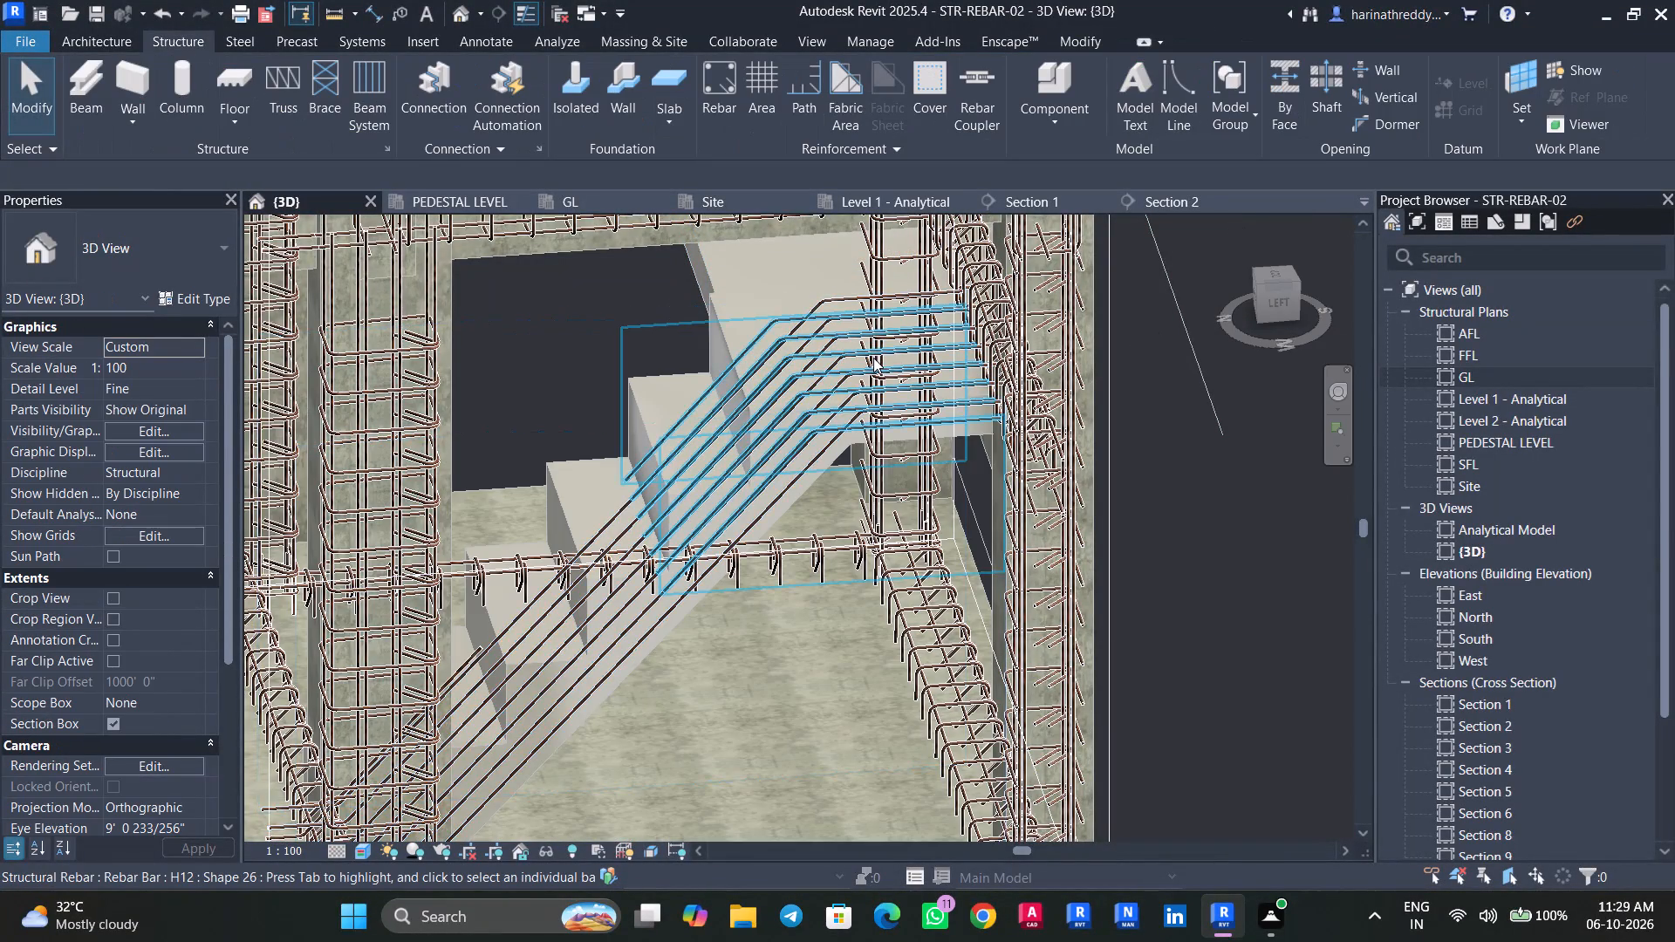
pyautogui.press('Tab')
# In Section 10, stretch the landing end of the lower bar set into the supporting beam, making its landing leg about 795 mm.
pyautogui.scroll(-9, 1529, 772)
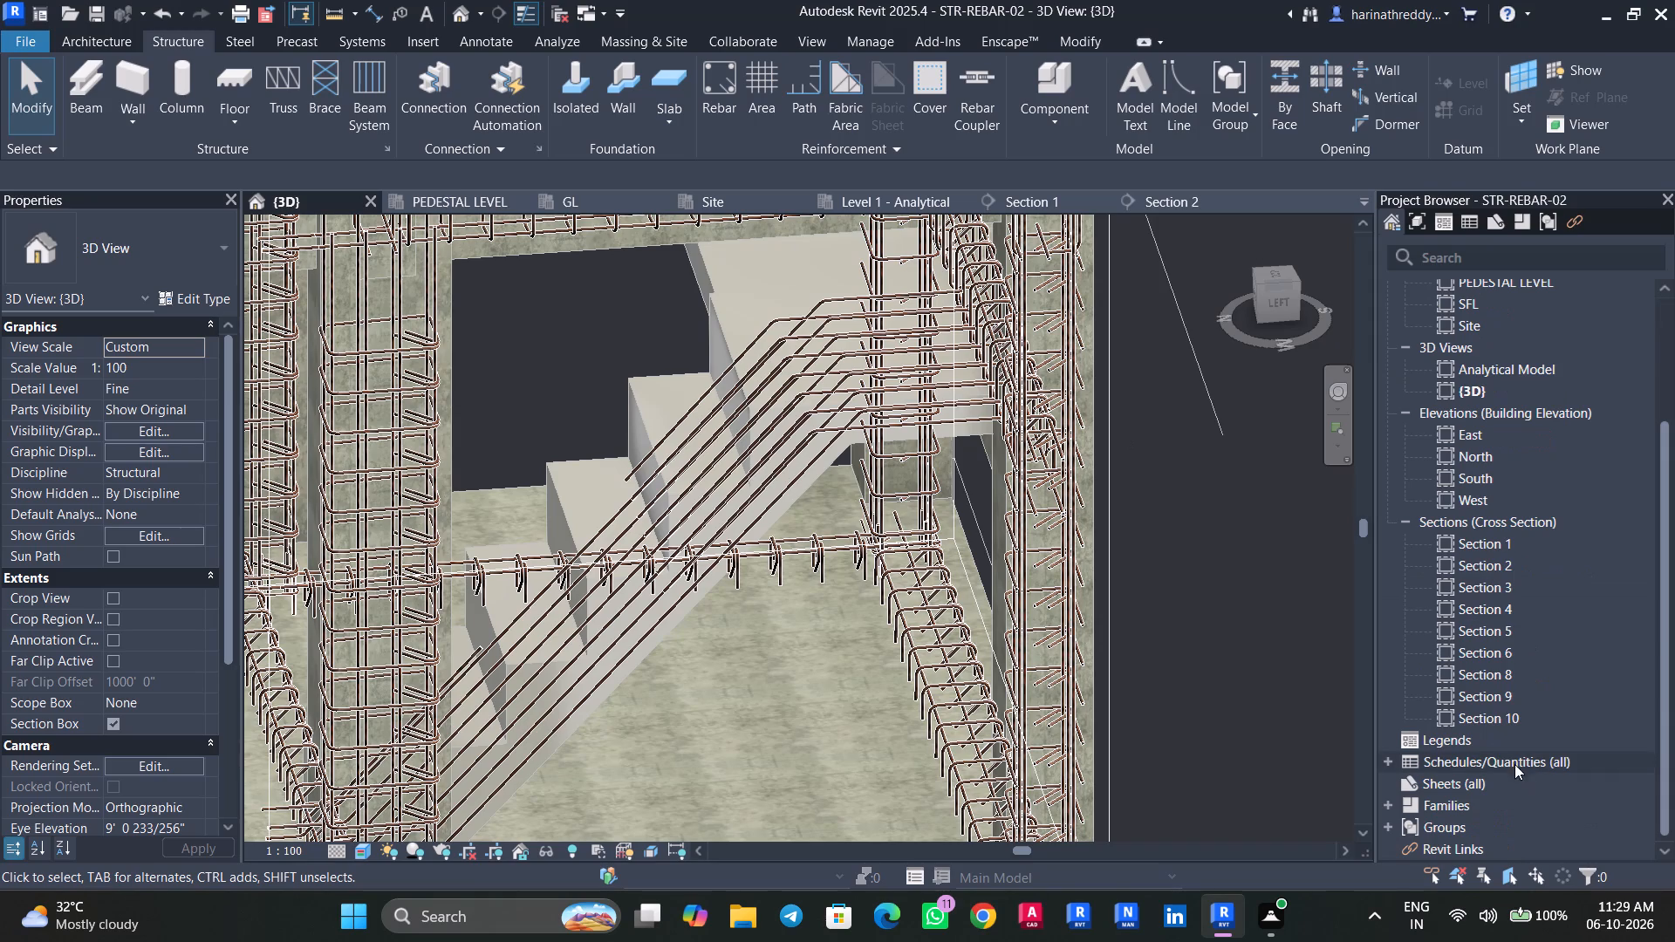
pyautogui.tripleClick(1496, 725)
pyautogui.scroll(-4, 669, 715)
pyautogui.scroll(1, 669, 715)
pyautogui.scroll(-8, 672, 709)
pyautogui.scroll(1, 674, 700)
pyautogui.scroll(-3, 674, 700)
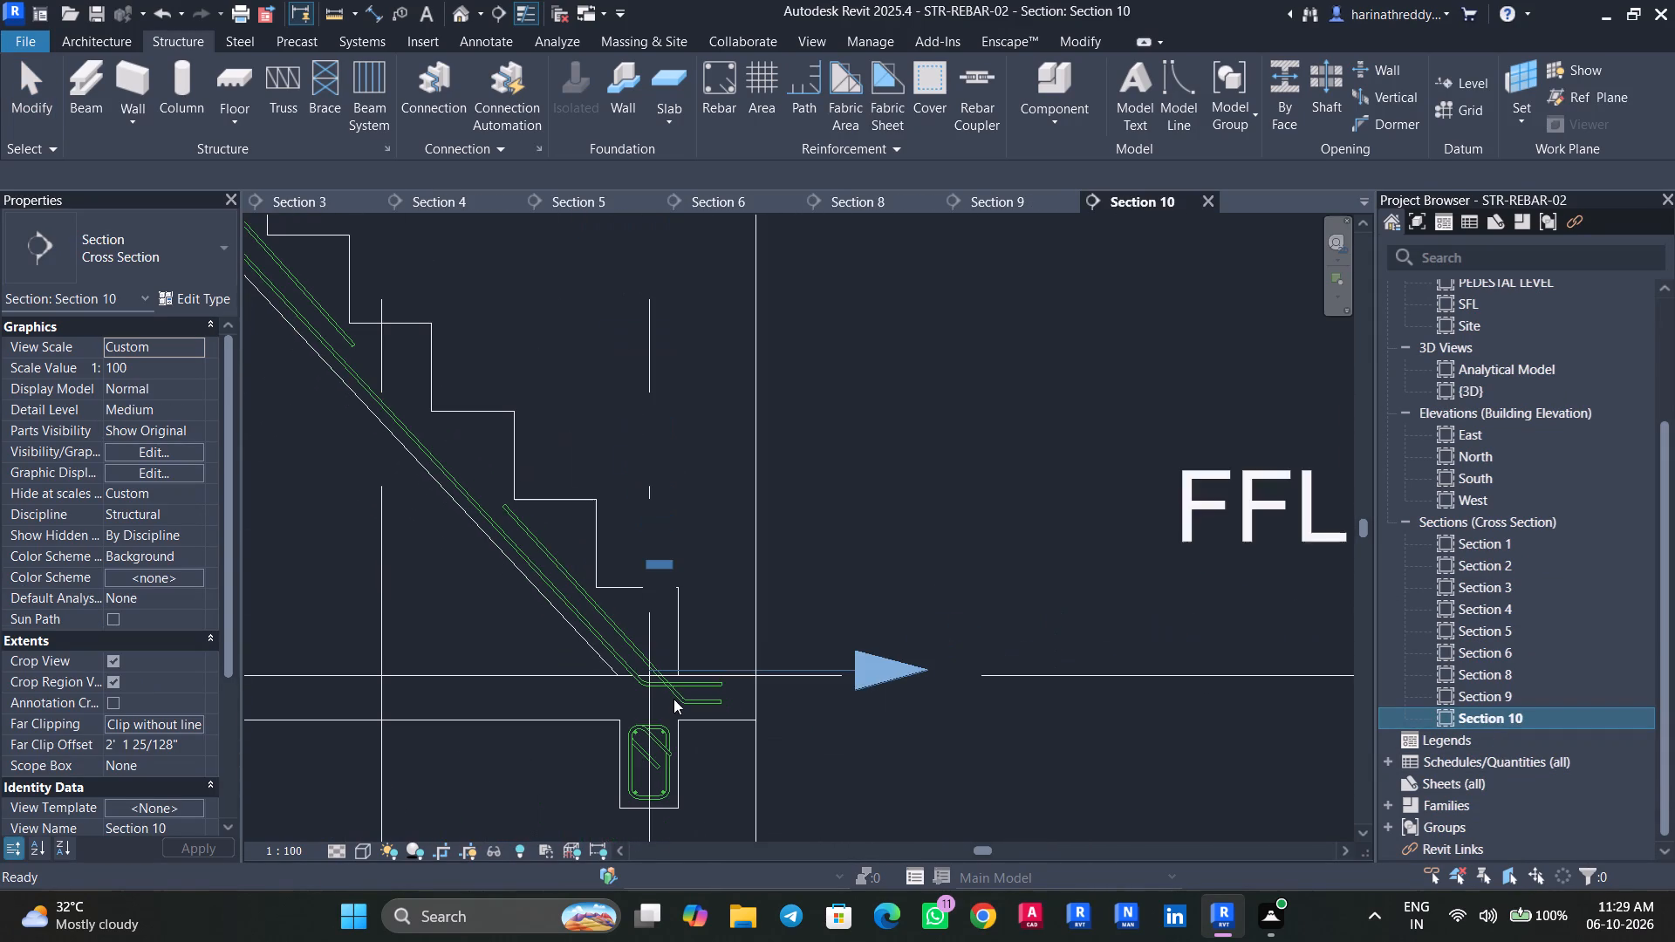
pyautogui.moveTo(456, 606); pyautogui.dragTo(1226, 837, button='middle')
pyautogui.scroll(-5, 655, 488)
pyautogui.moveTo(458, 447); pyautogui.dragTo(800, 575, button='middle')
pyautogui.scroll(8, 624, 428)
pyautogui.click(822, 493)
pyautogui.scroll(4, 791, 502)
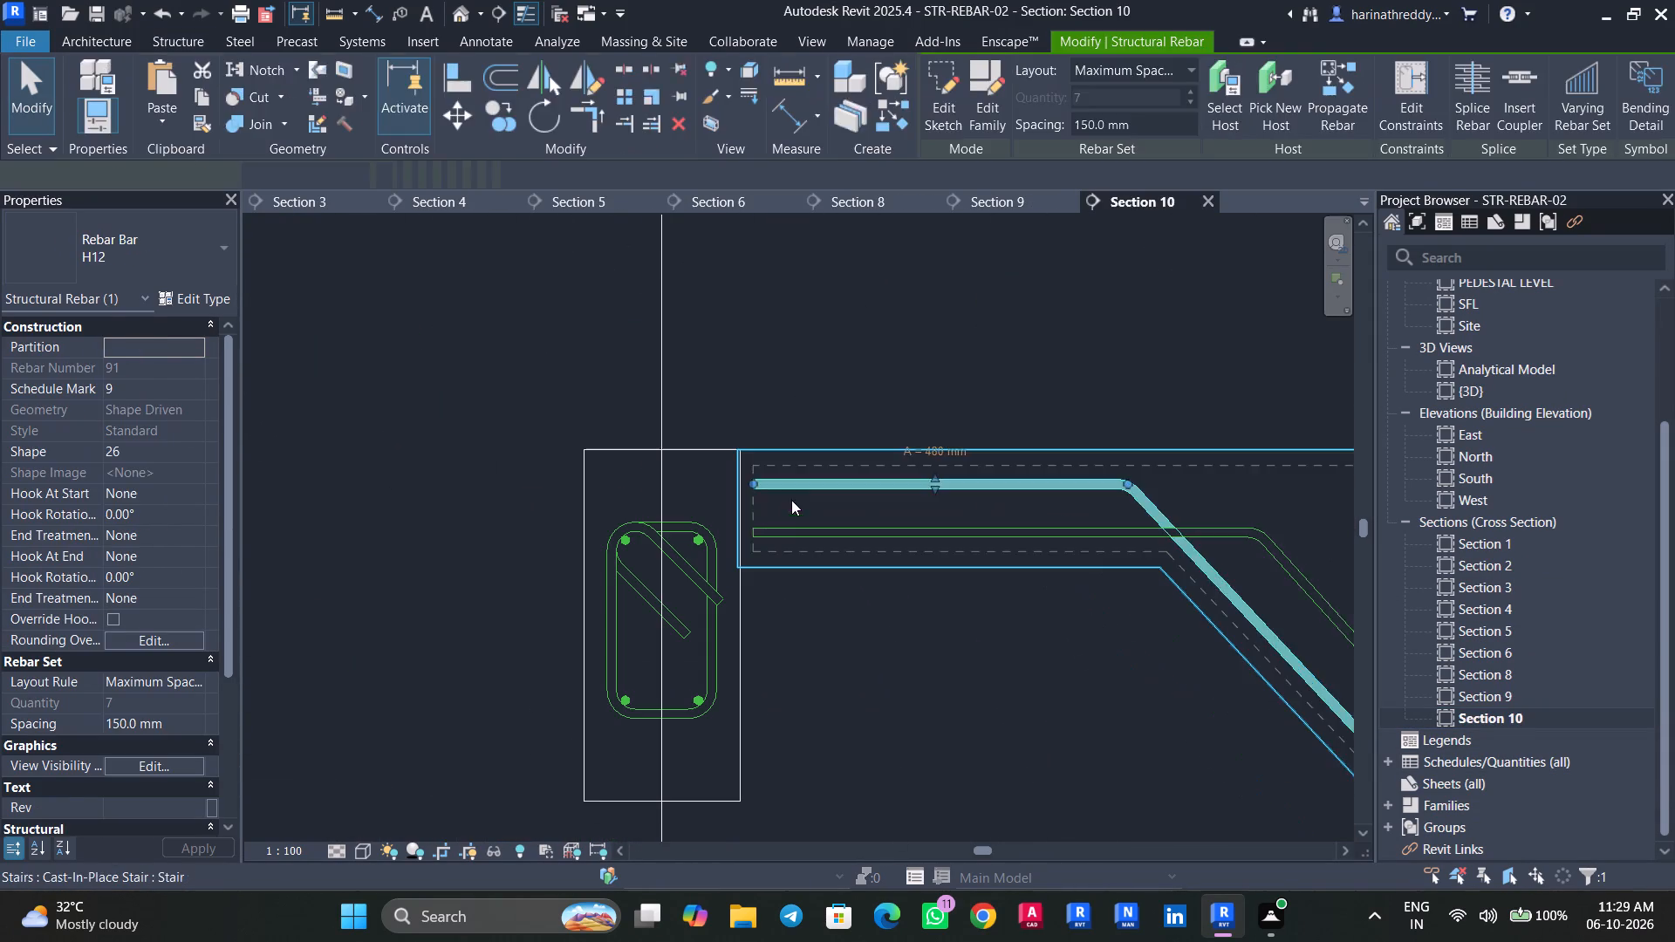
pyautogui.press('Escape')
pyautogui.click(790, 528)
pyautogui.moveTo(749, 534); pyautogui.dragTo(662, 535)
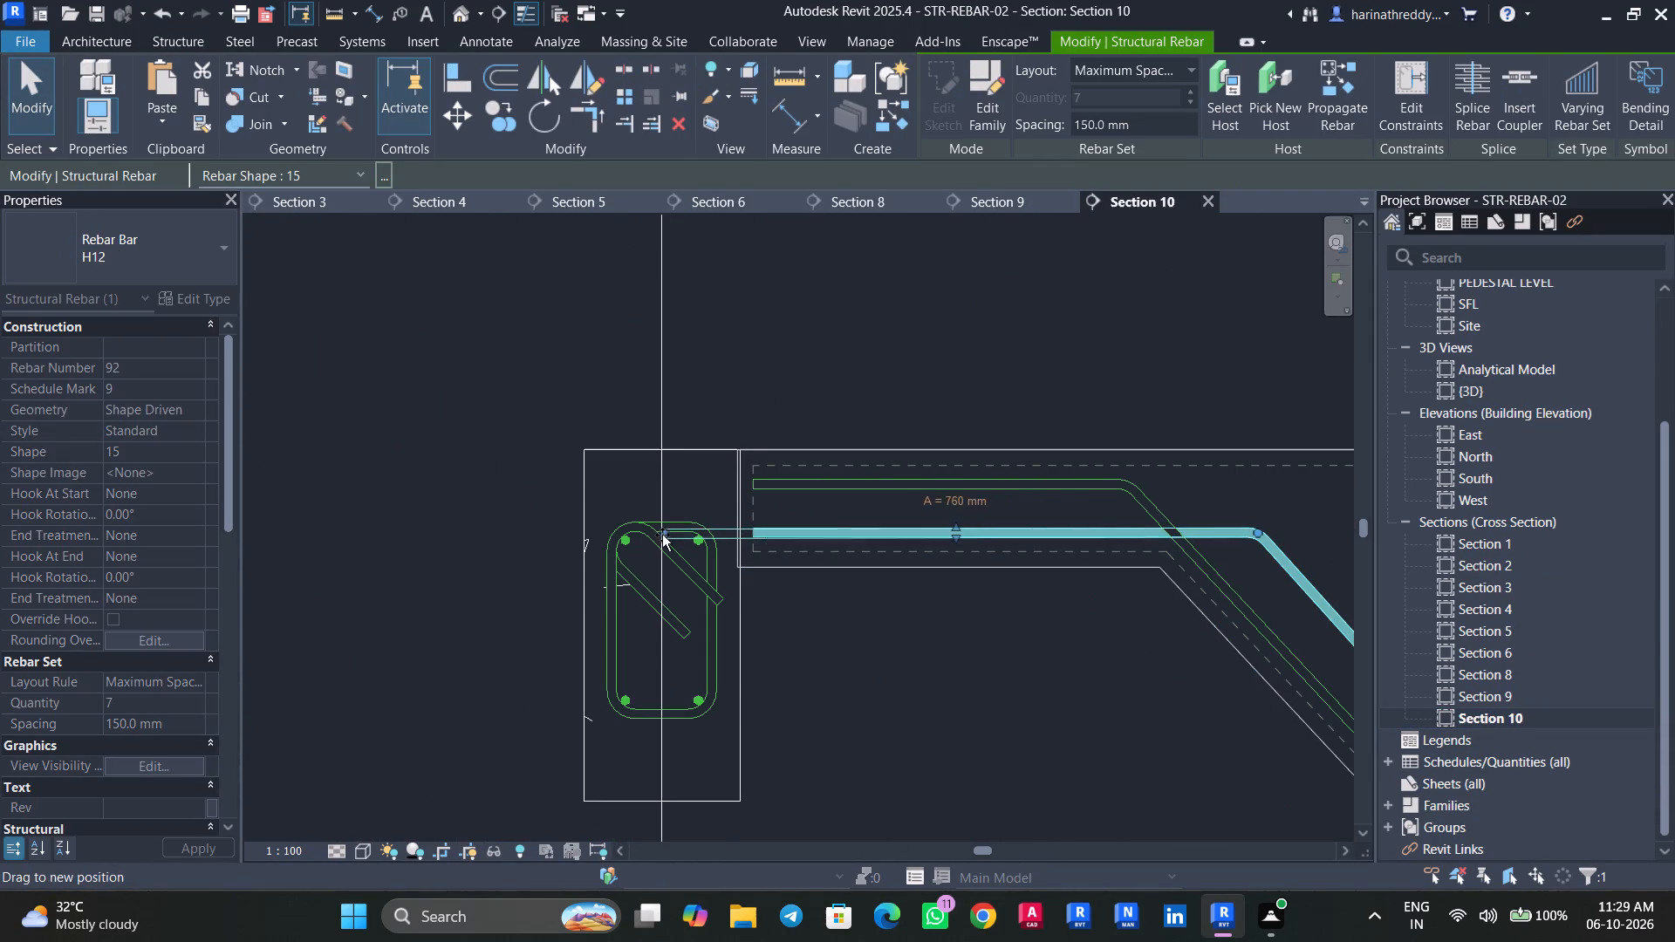
pyautogui.moveTo(662, 535); pyautogui.dragTo(636, 539)
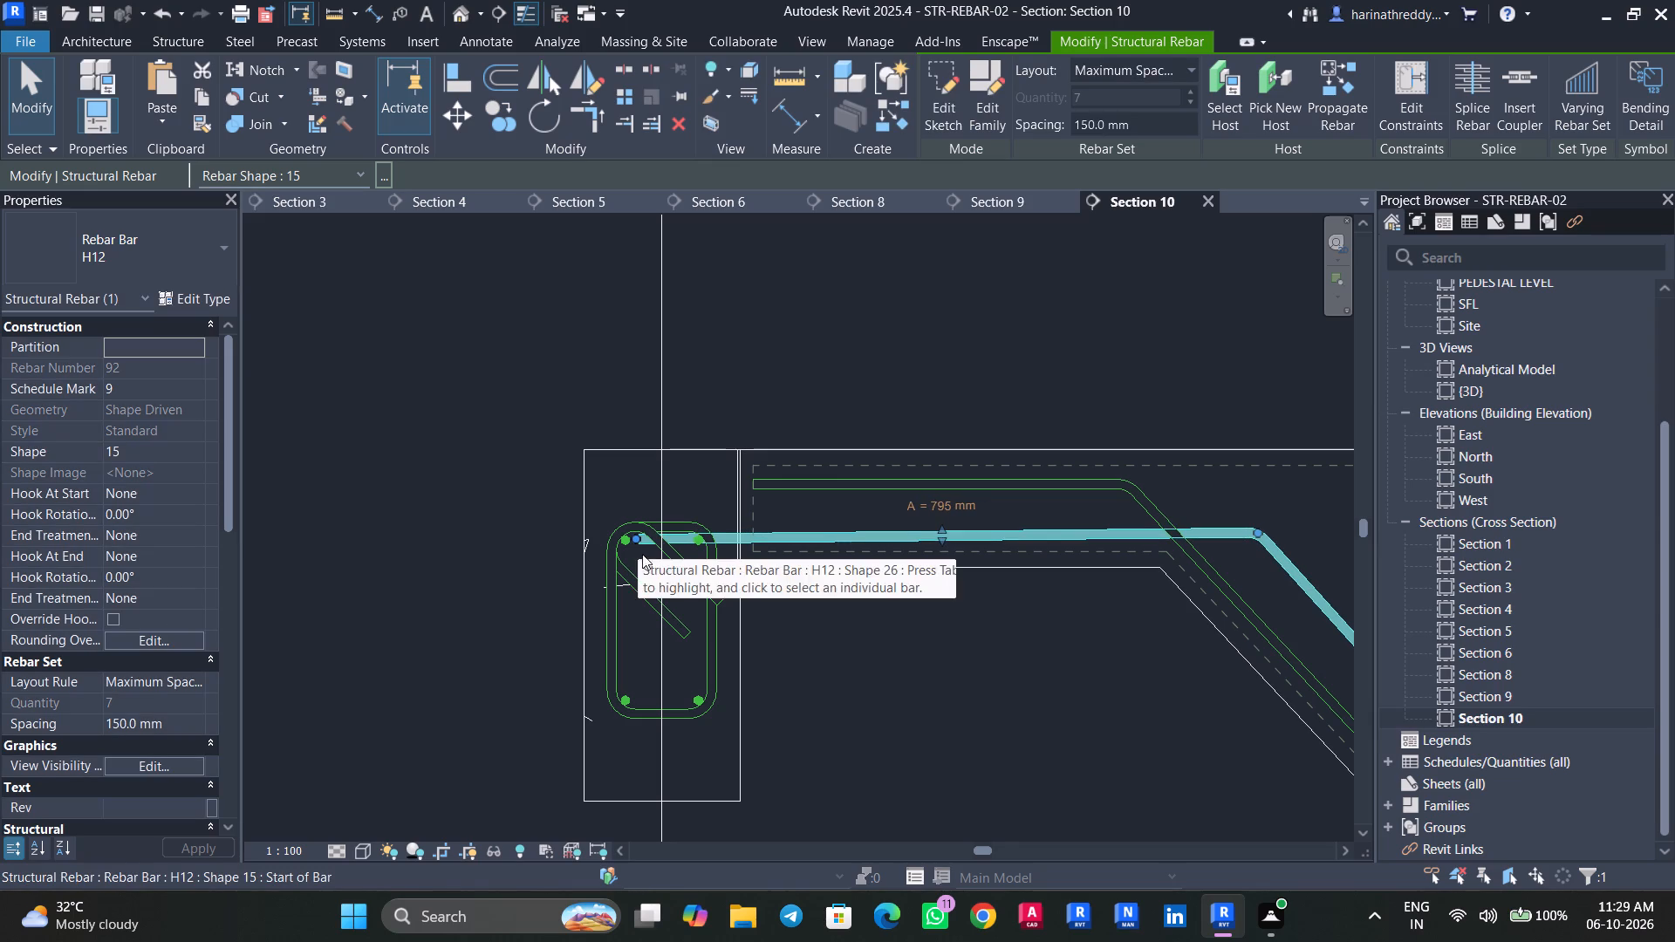
pyautogui.press('Escape')
pyautogui.press('Escape')
# Stretch the landing end of the upper bar set horizontally into the beam, in line with the lower set's end.
pyautogui.click(796, 485)
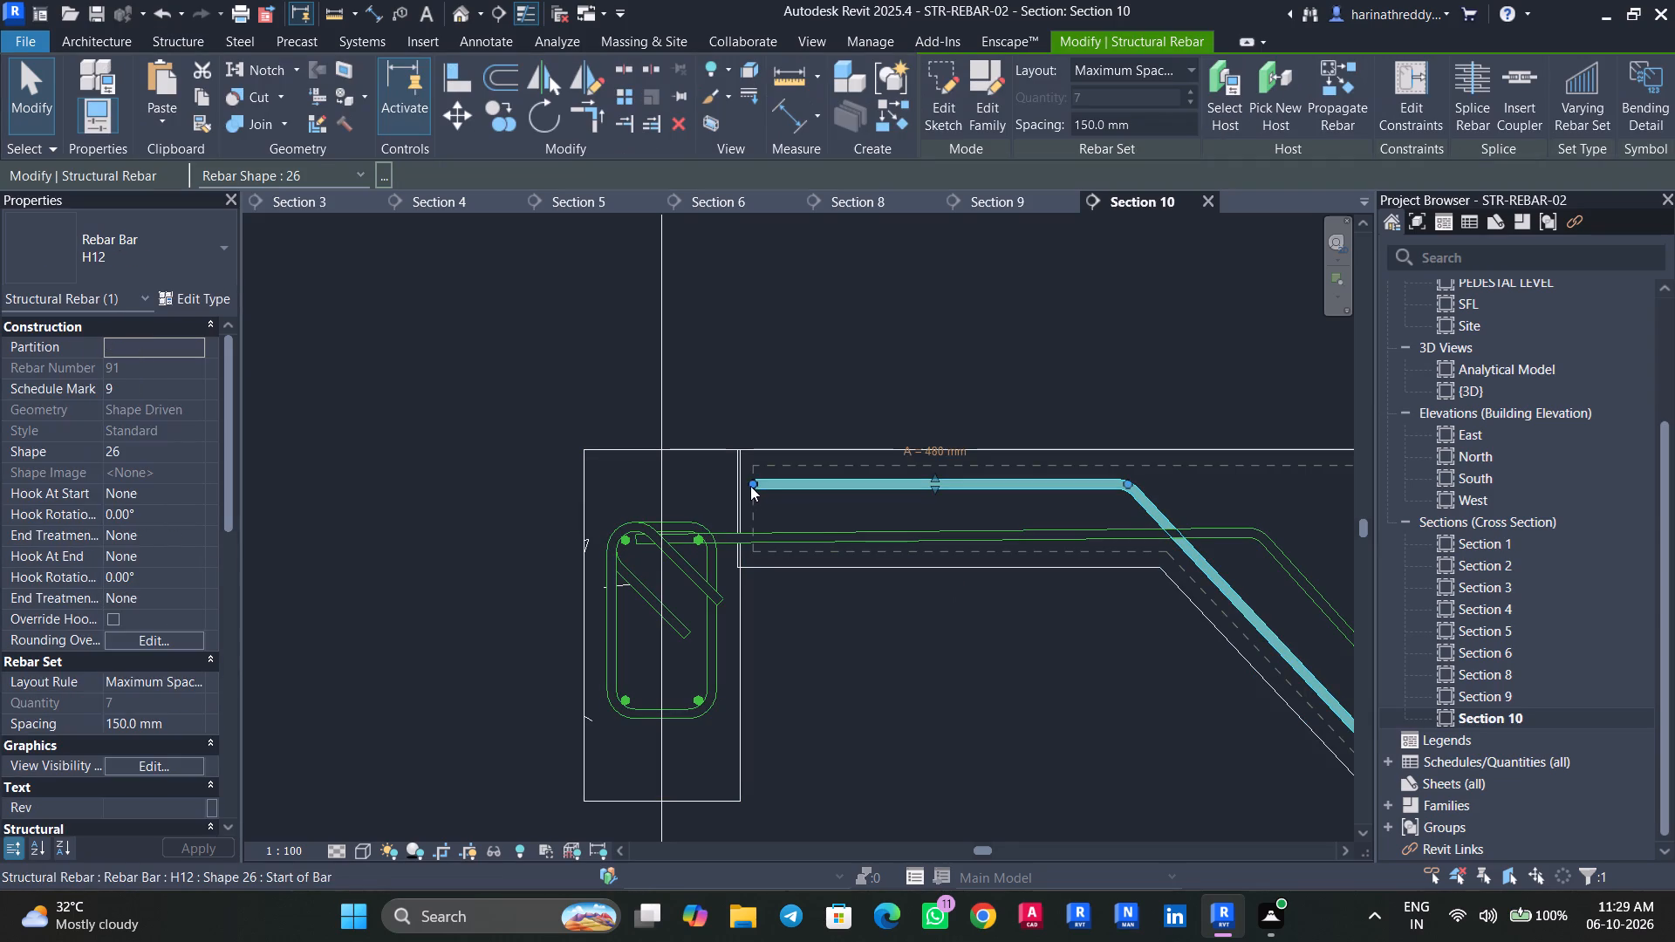
pyautogui.moveTo(750, 483); pyautogui.dragTo(634, 482)
pyautogui.press('Escape')
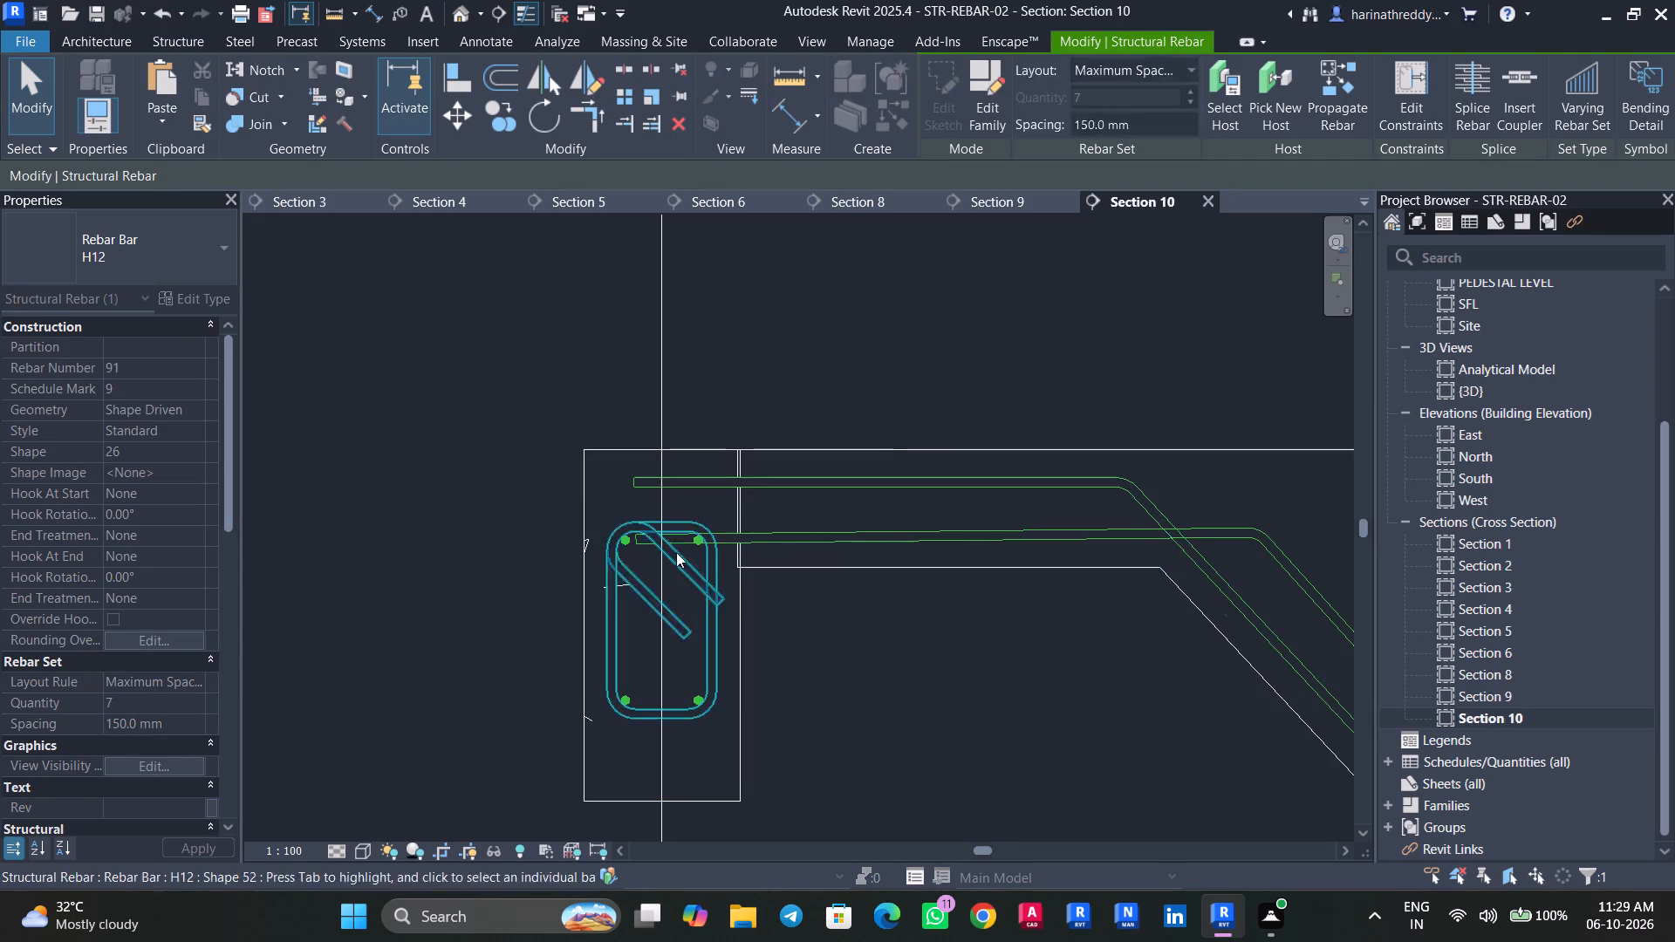
pyautogui.press('Escape')
# Examine the stair bars' extension into the landing beam in the 3D view, and return to Section 10.
pyautogui.scroll(-3, 824, 597)
pyautogui.moveTo(886, 635); pyautogui.dragTo(743, 585, button='middle')
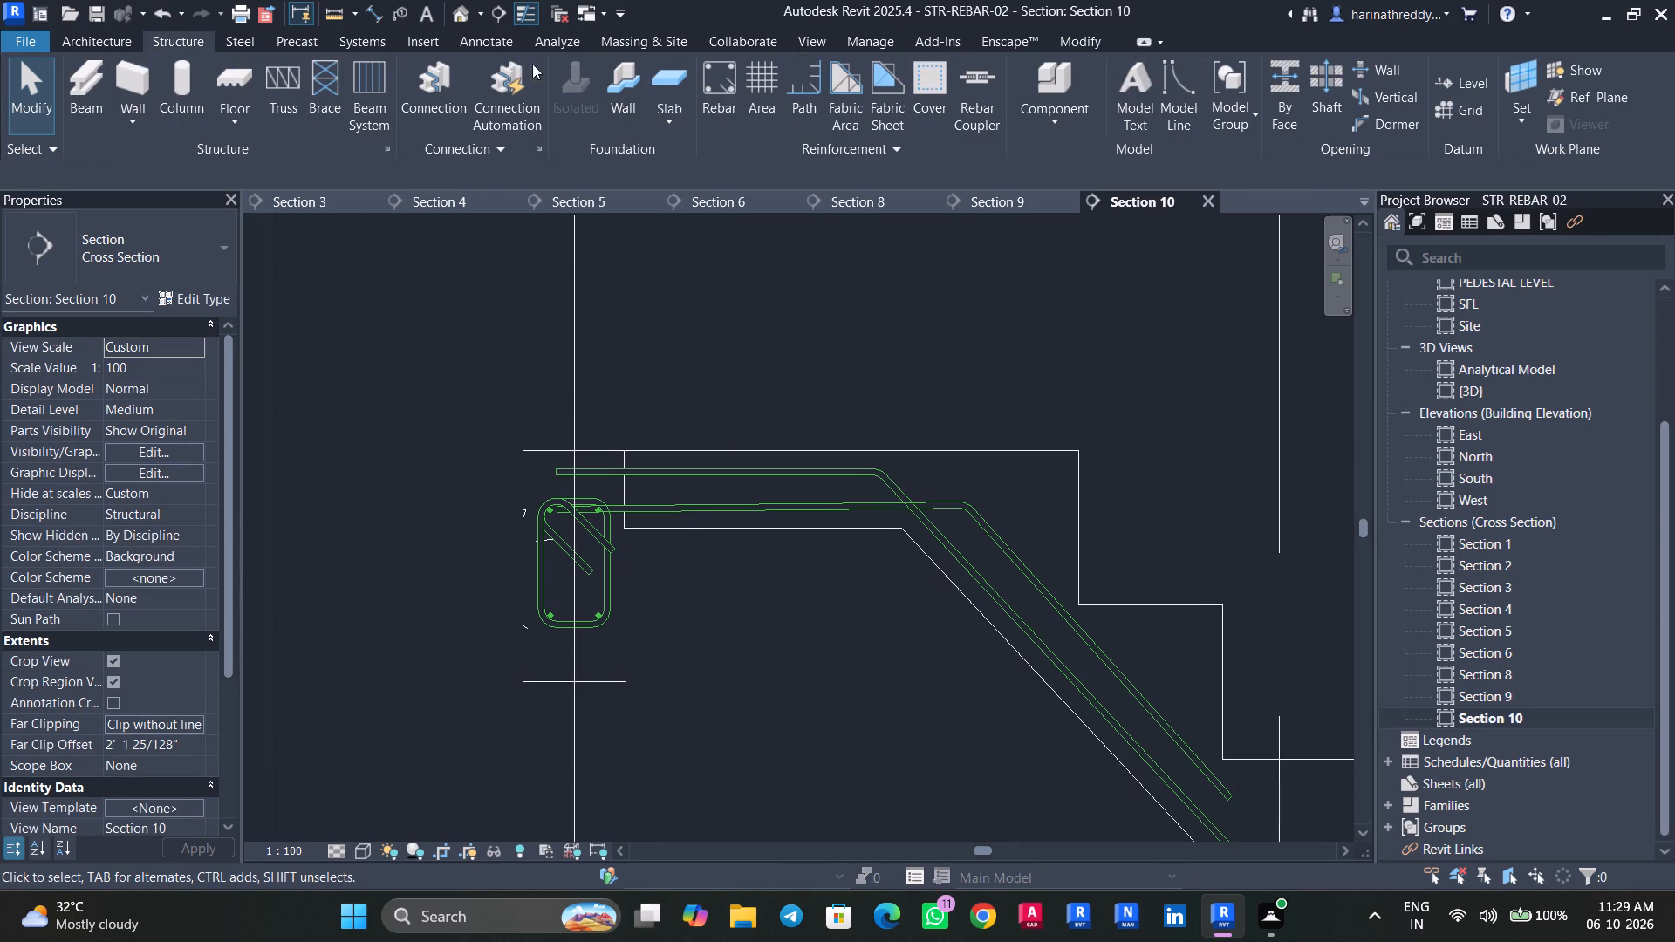
pyautogui.click(462, 15)
pyautogui.keyDown('shift'); pyautogui.moveTo(1173, 652); pyautogui.dragTo(1159, 644, button='middle'); pyautogui.keyUp('shift')
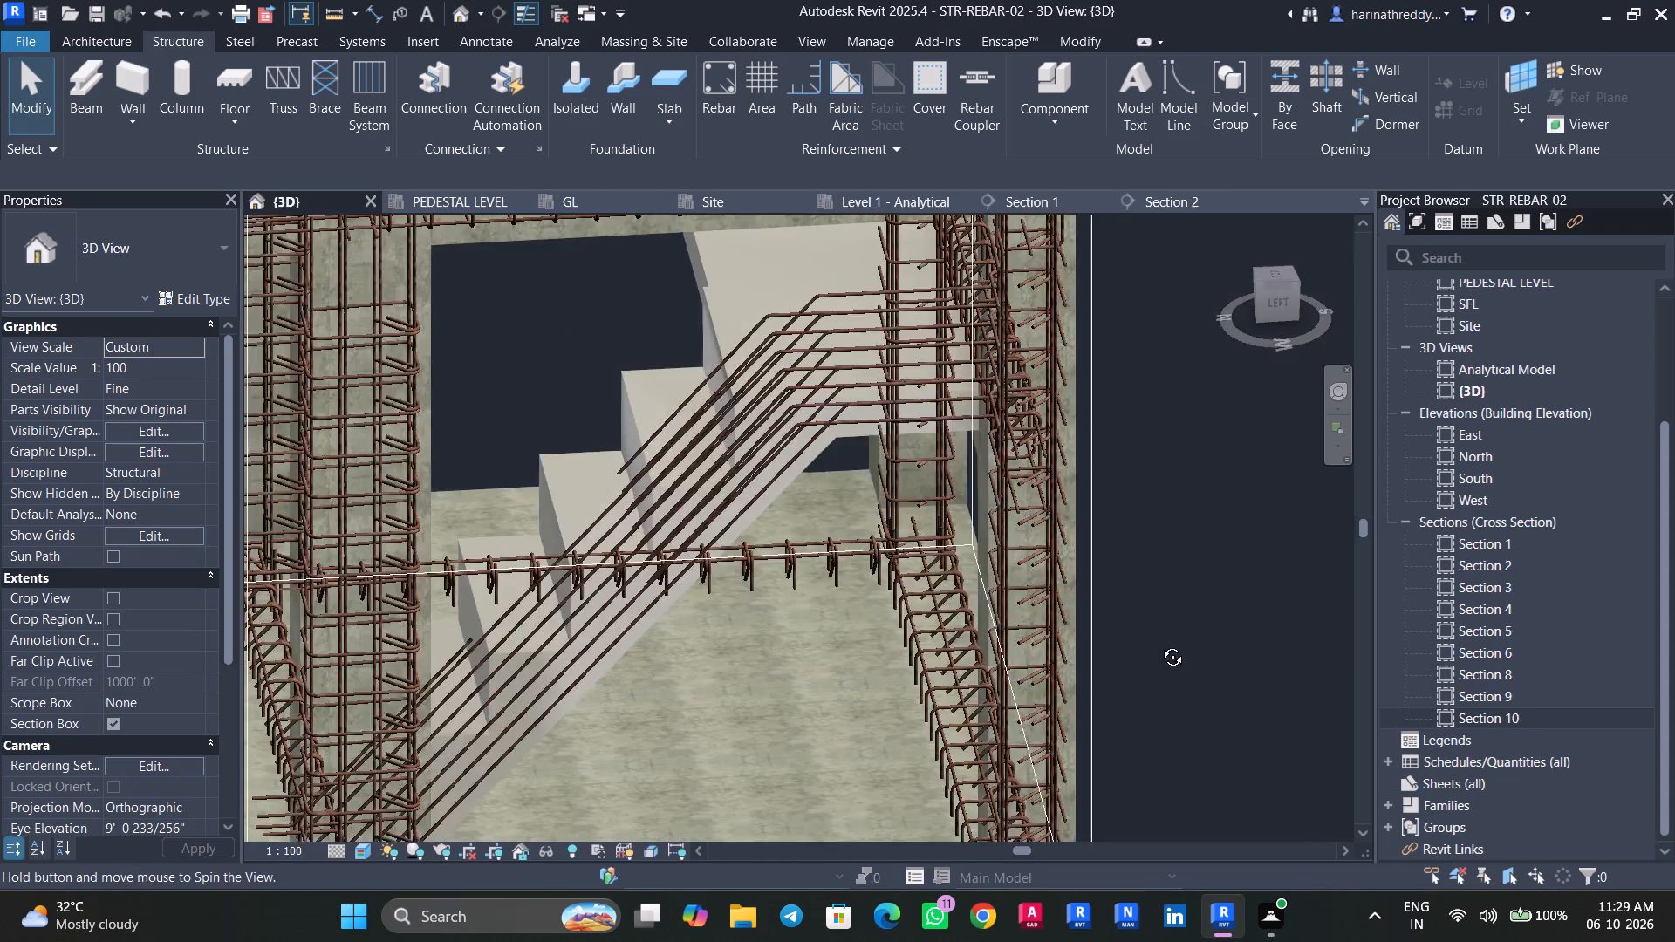
pyautogui.keyDown('shift'); pyautogui.moveTo(1159, 644); pyautogui.dragTo(1048, 622, button='middle'); pyautogui.keyUp('shift')
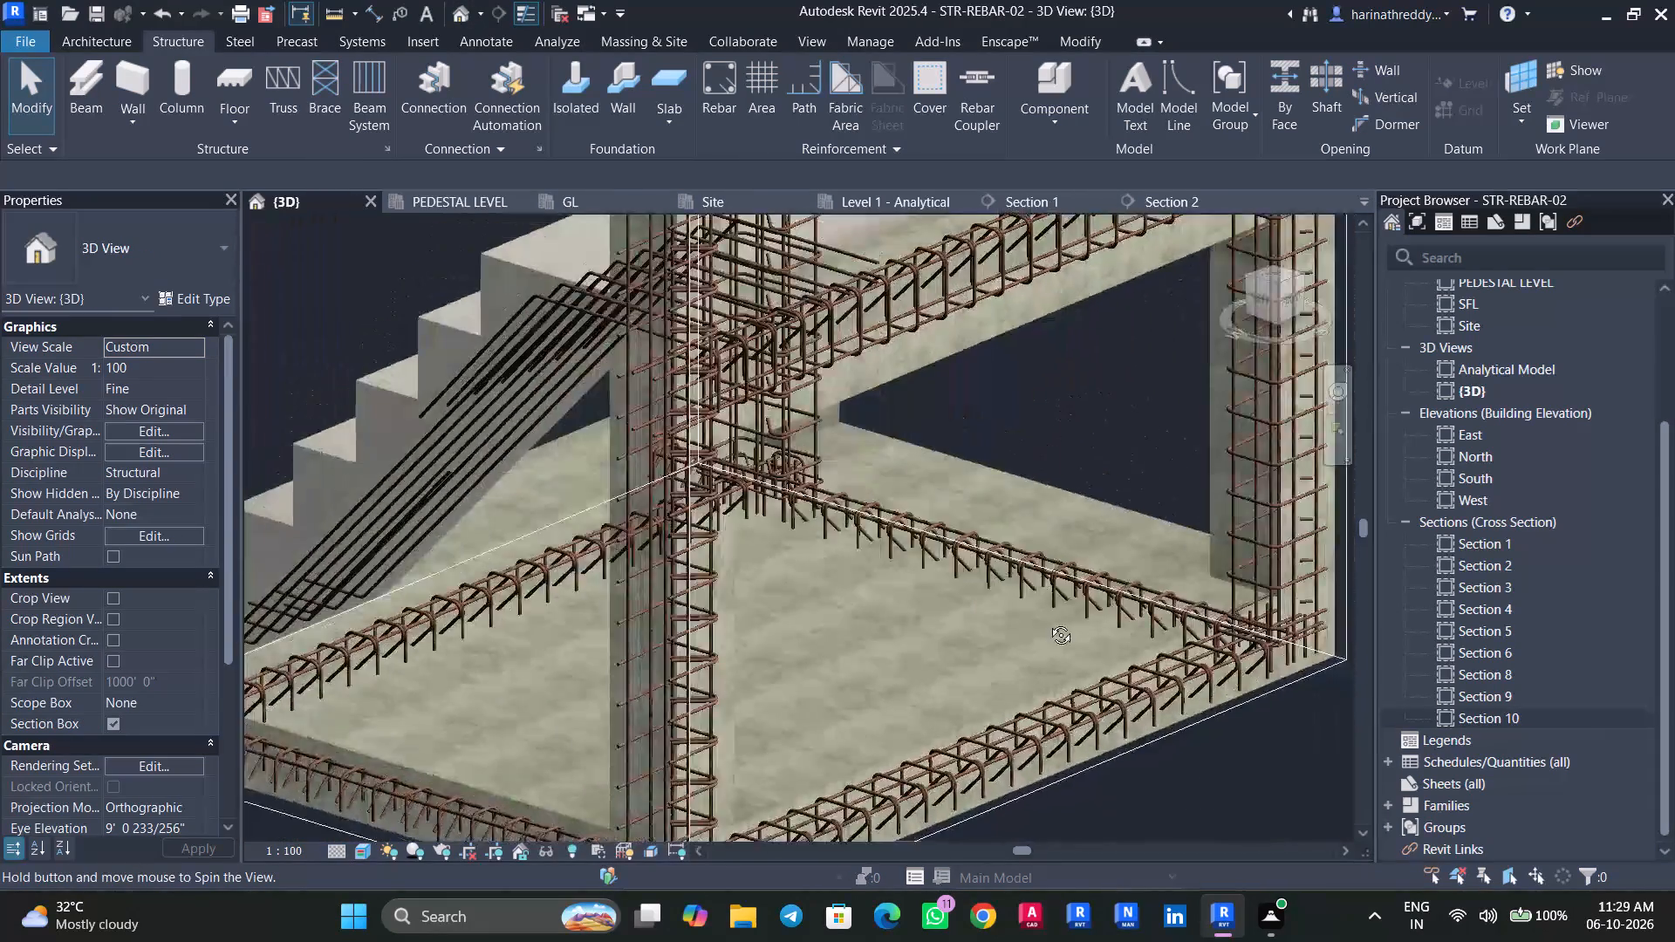
pyautogui.keyDown('shift'); pyautogui.moveTo(1048, 622); pyautogui.dragTo(1227, 645, button='middle'); pyautogui.keyUp('shift')
pyautogui.scroll(-11, 1228, 645)
pyautogui.keyDown('shift'); pyautogui.moveTo(868, 748); pyautogui.dragTo(930, 742, button='middle'); pyautogui.keyUp('shift')
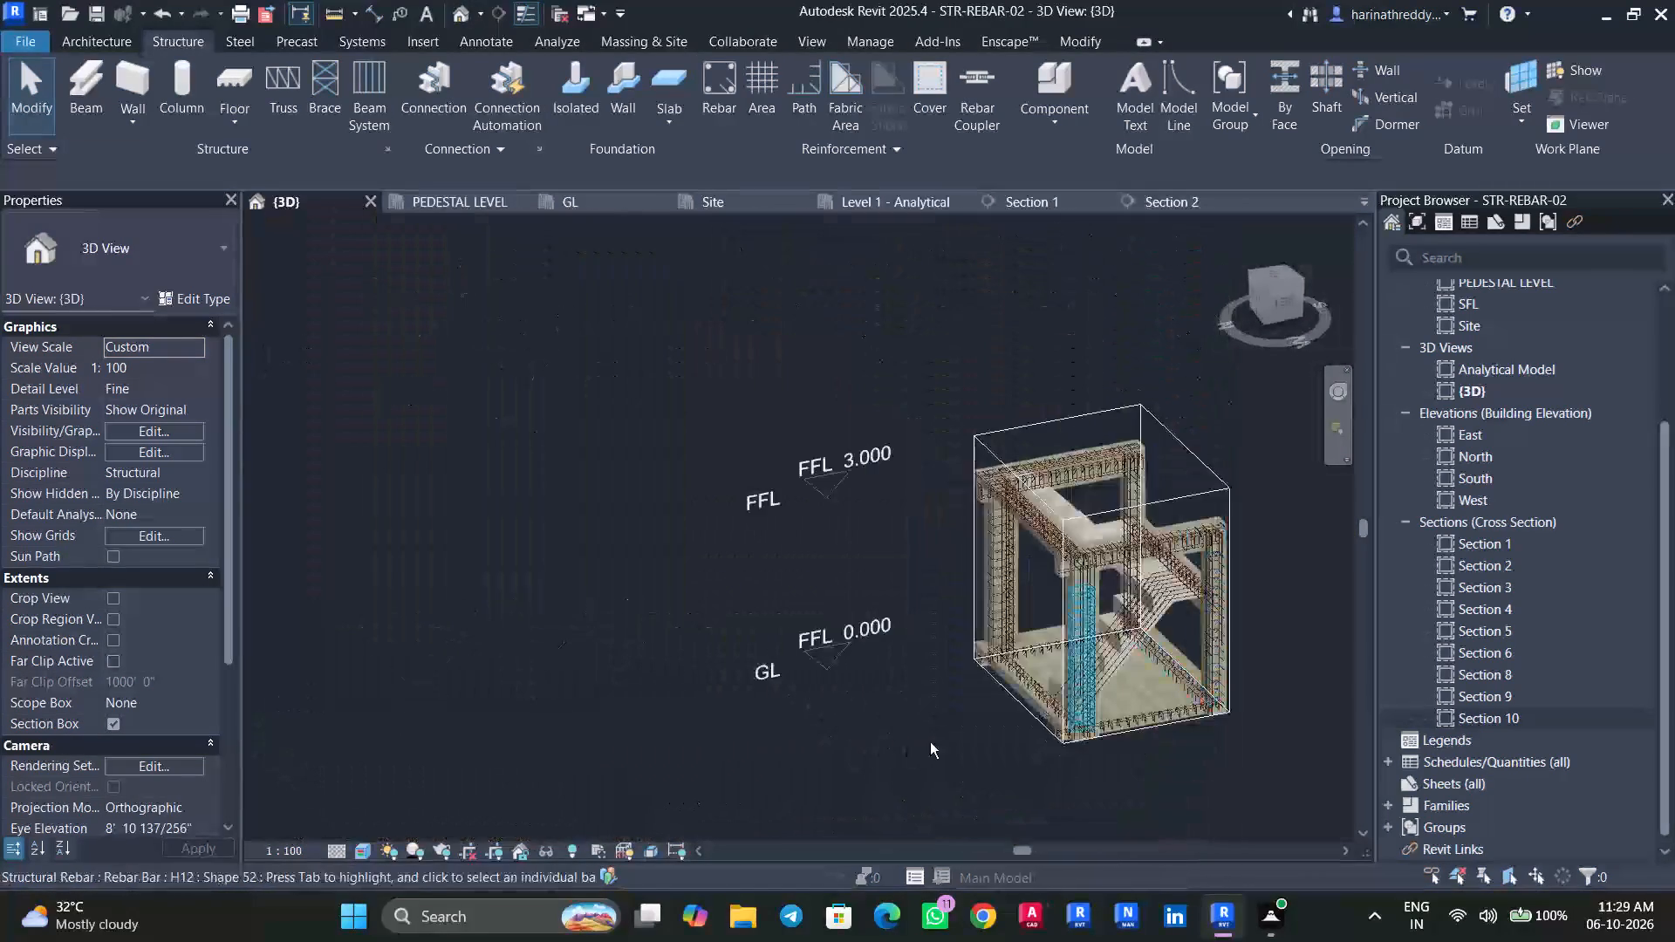
pyautogui.keyDown('shift'); pyautogui.moveTo(930, 742); pyautogui.dragTo(789, 756, button='middle'); pyautogui.keyUp('shift')
pyautogui.scroll(4, 961, 693)
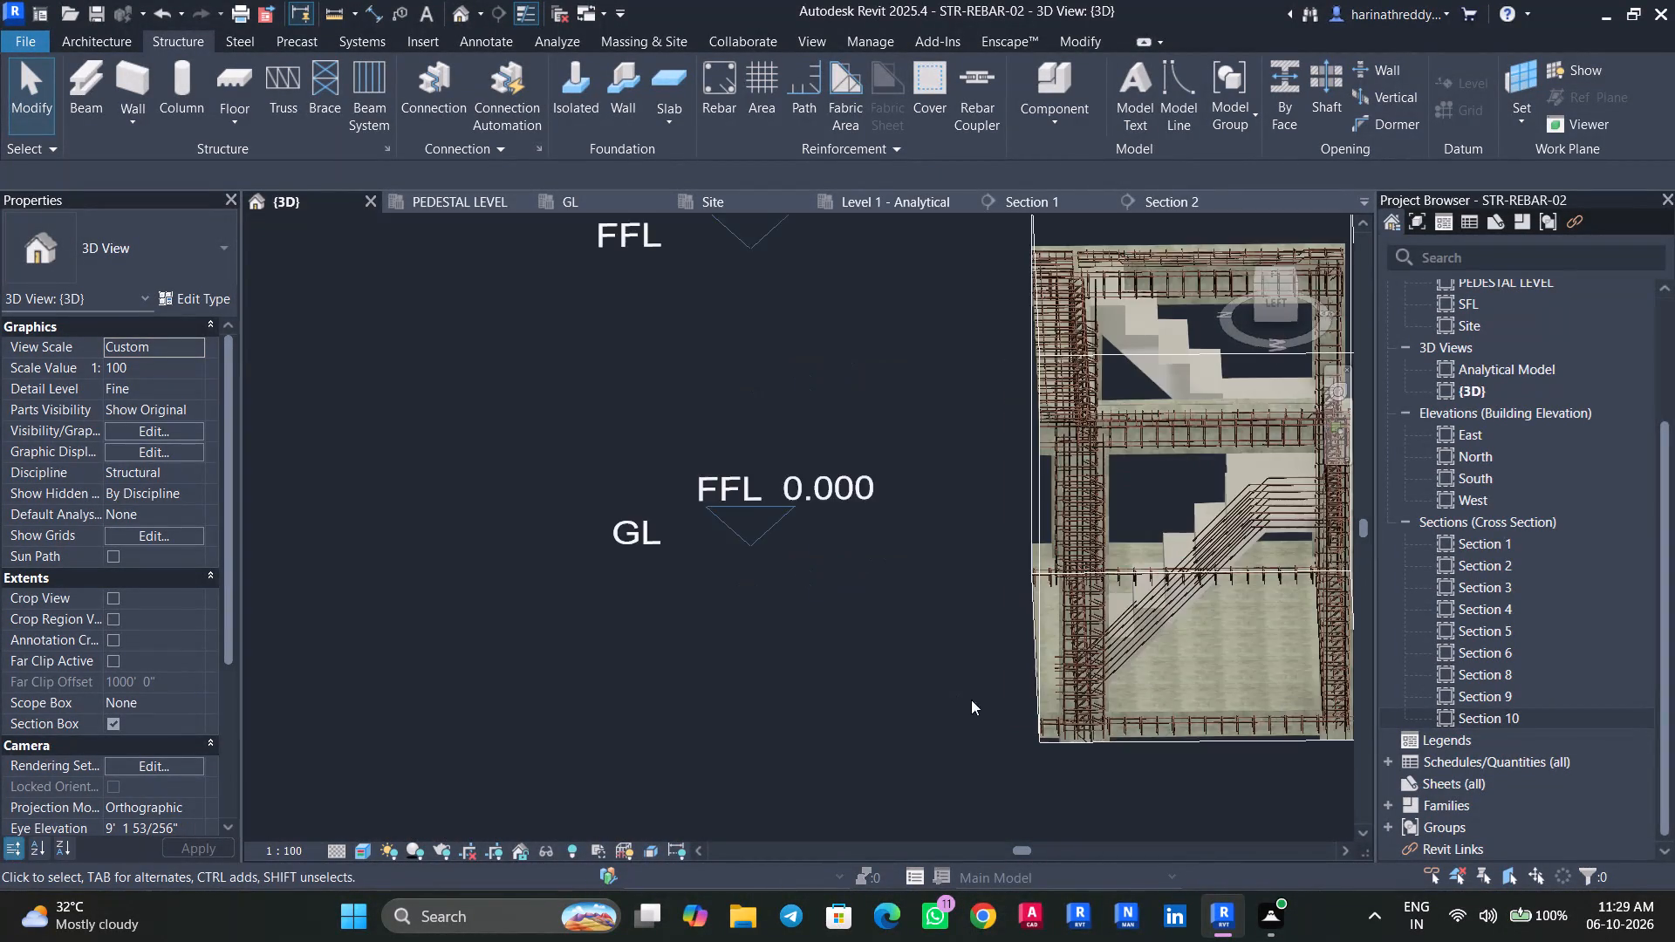
pyautogui.doubleClick(1476, 714)
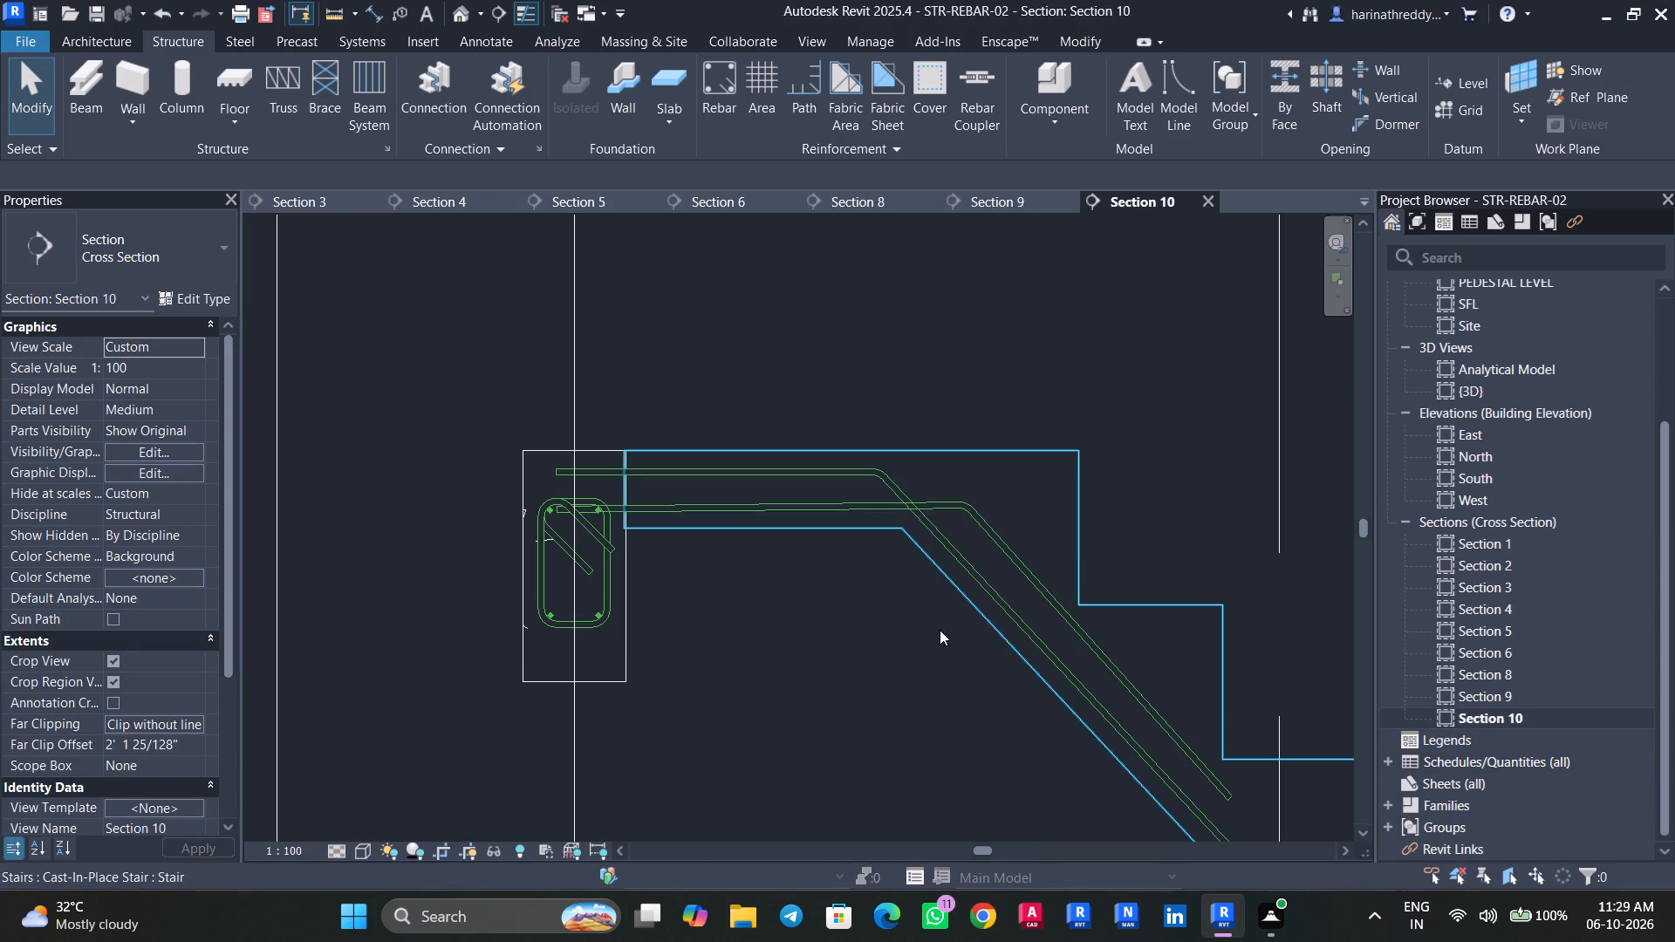
# Place a Shape 26 H12 bar set at 150 mm maximum spacing along the stair landing's bottom cover, shown end-on in the section.
pyautogui.click(956, 600)
pyautogui.moveTo(935, 643); pyautogui.dragTo(731, 555, button='middle')
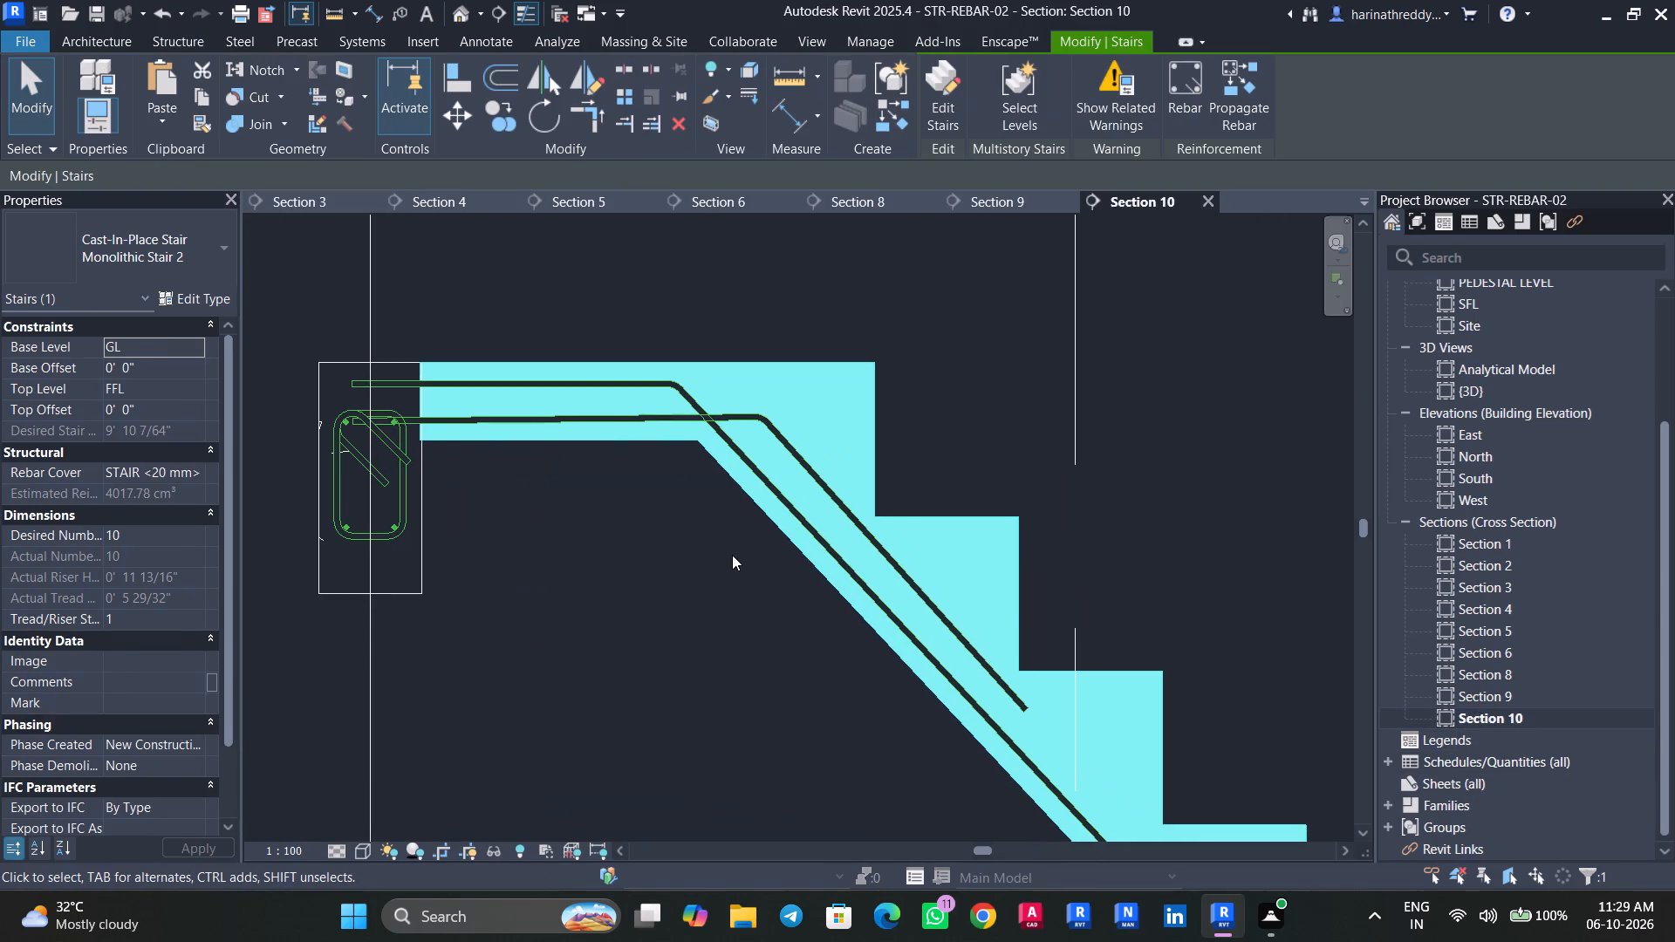
pyautogui.click(1162, 113)
pyautogui.click(1172, 102)
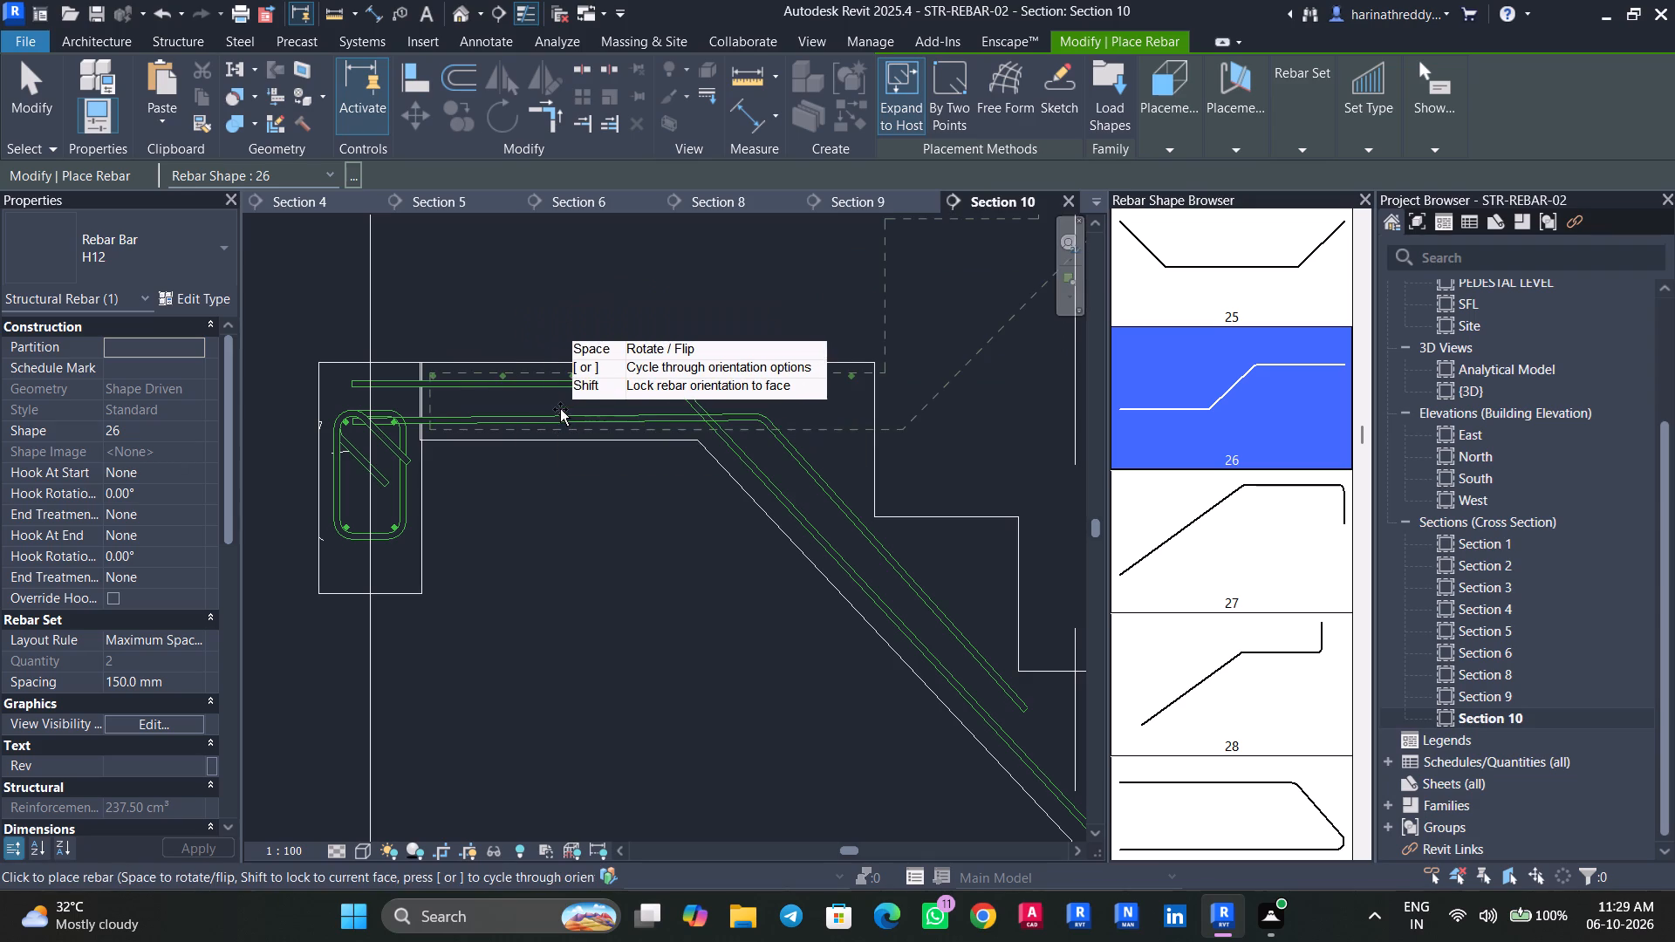
pyautogui.scroll(4, 561, 430)
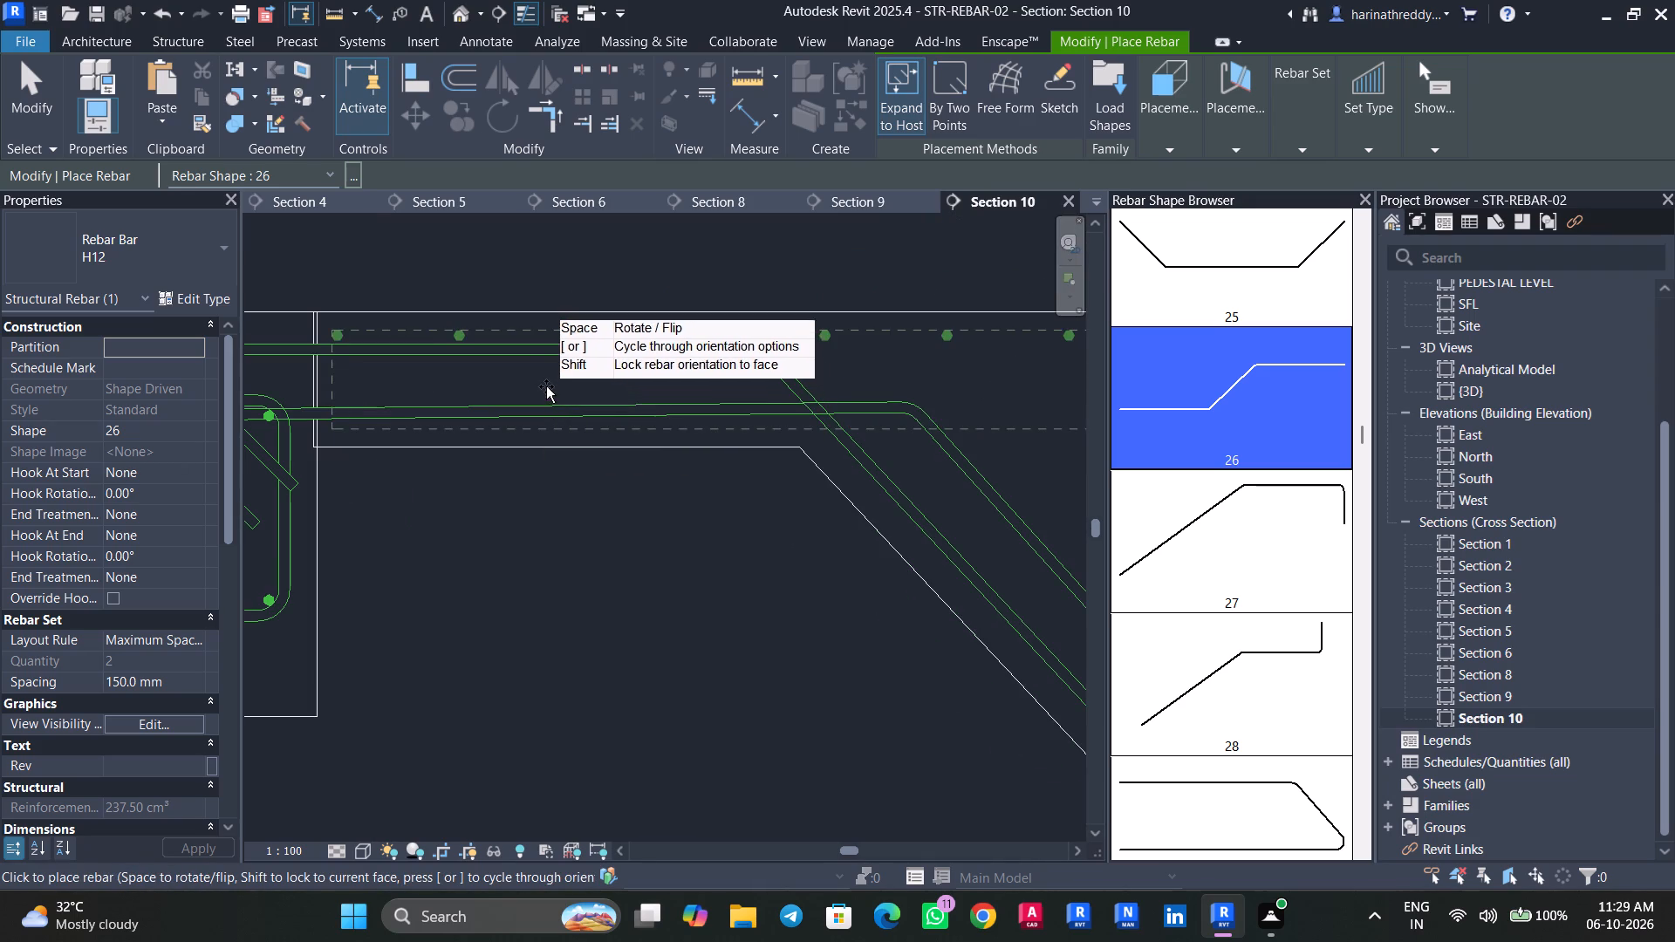
pyautogui.scroll(-4, 544, 348)
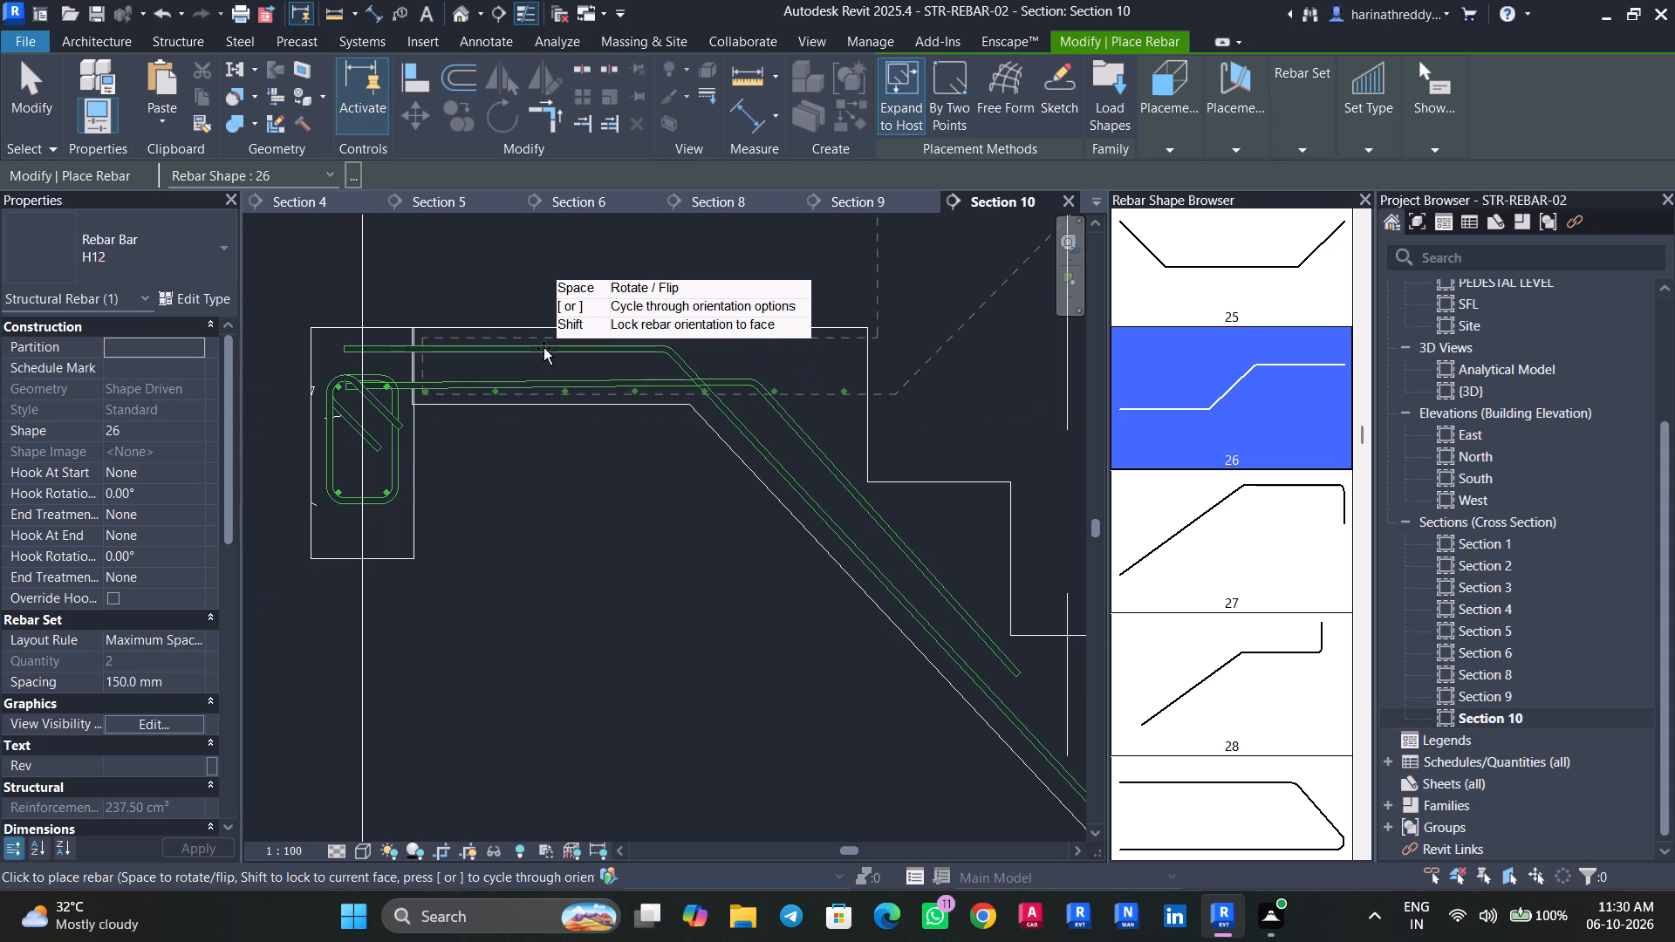
pyautogui.click(544, 348)
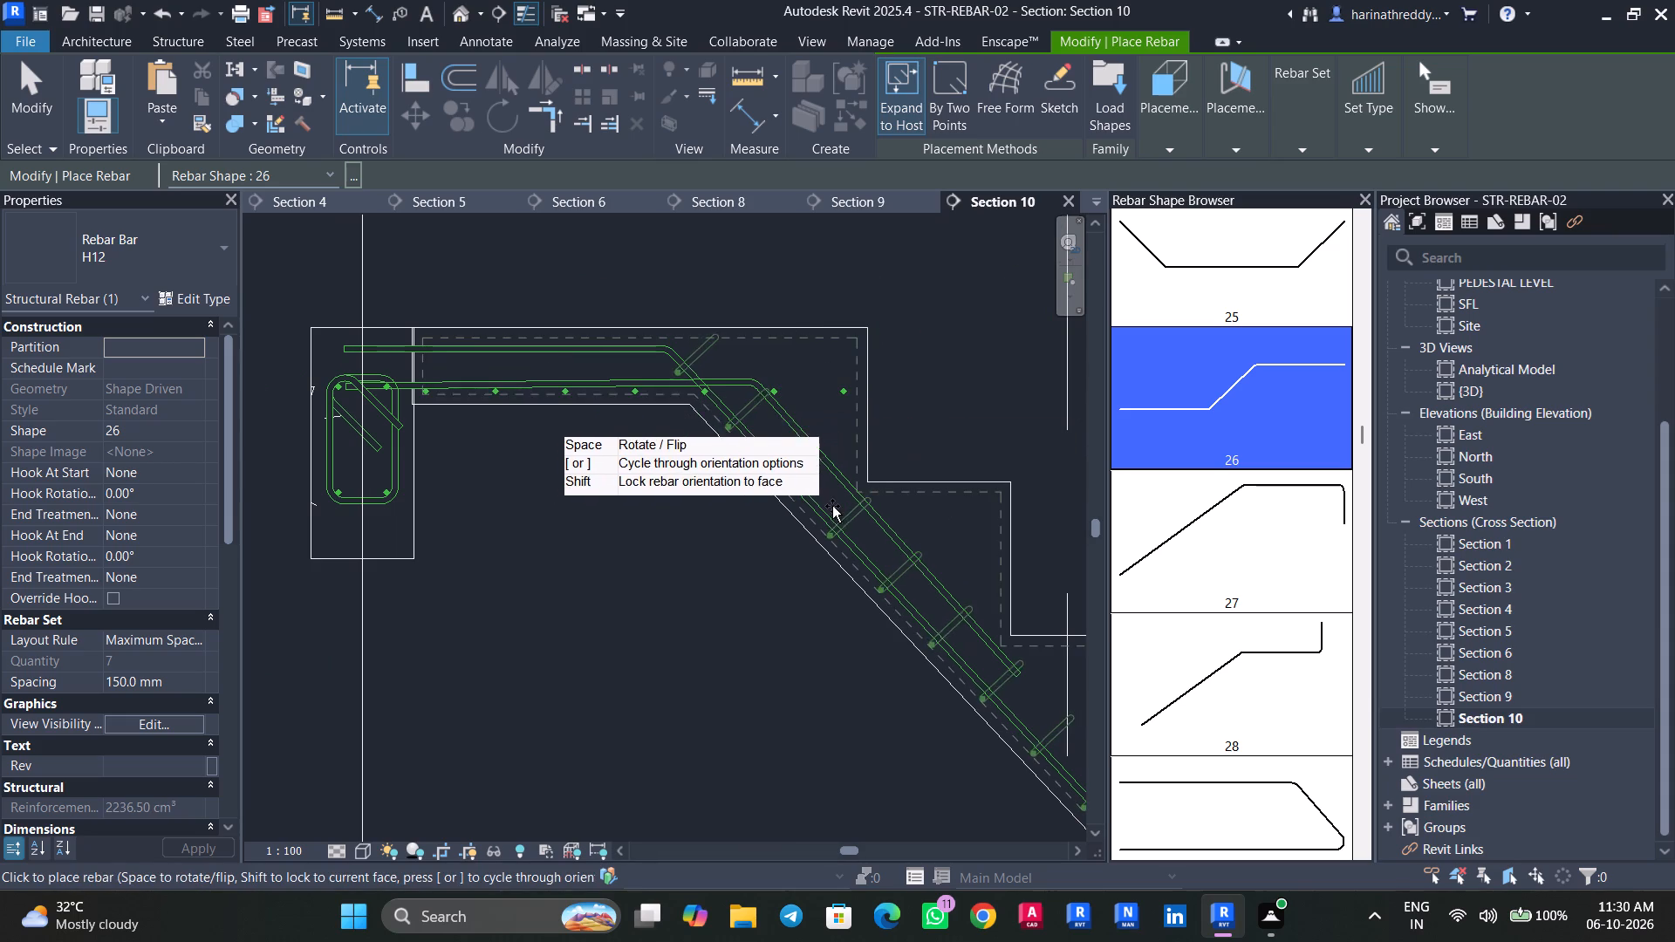
# Try the rebar placement orientations and planes on the flight, choosing Perpendicular to Cover and Near Cover Reference.
pyautogui.click(1248, 135)
pyautogui.click(1241, 192)
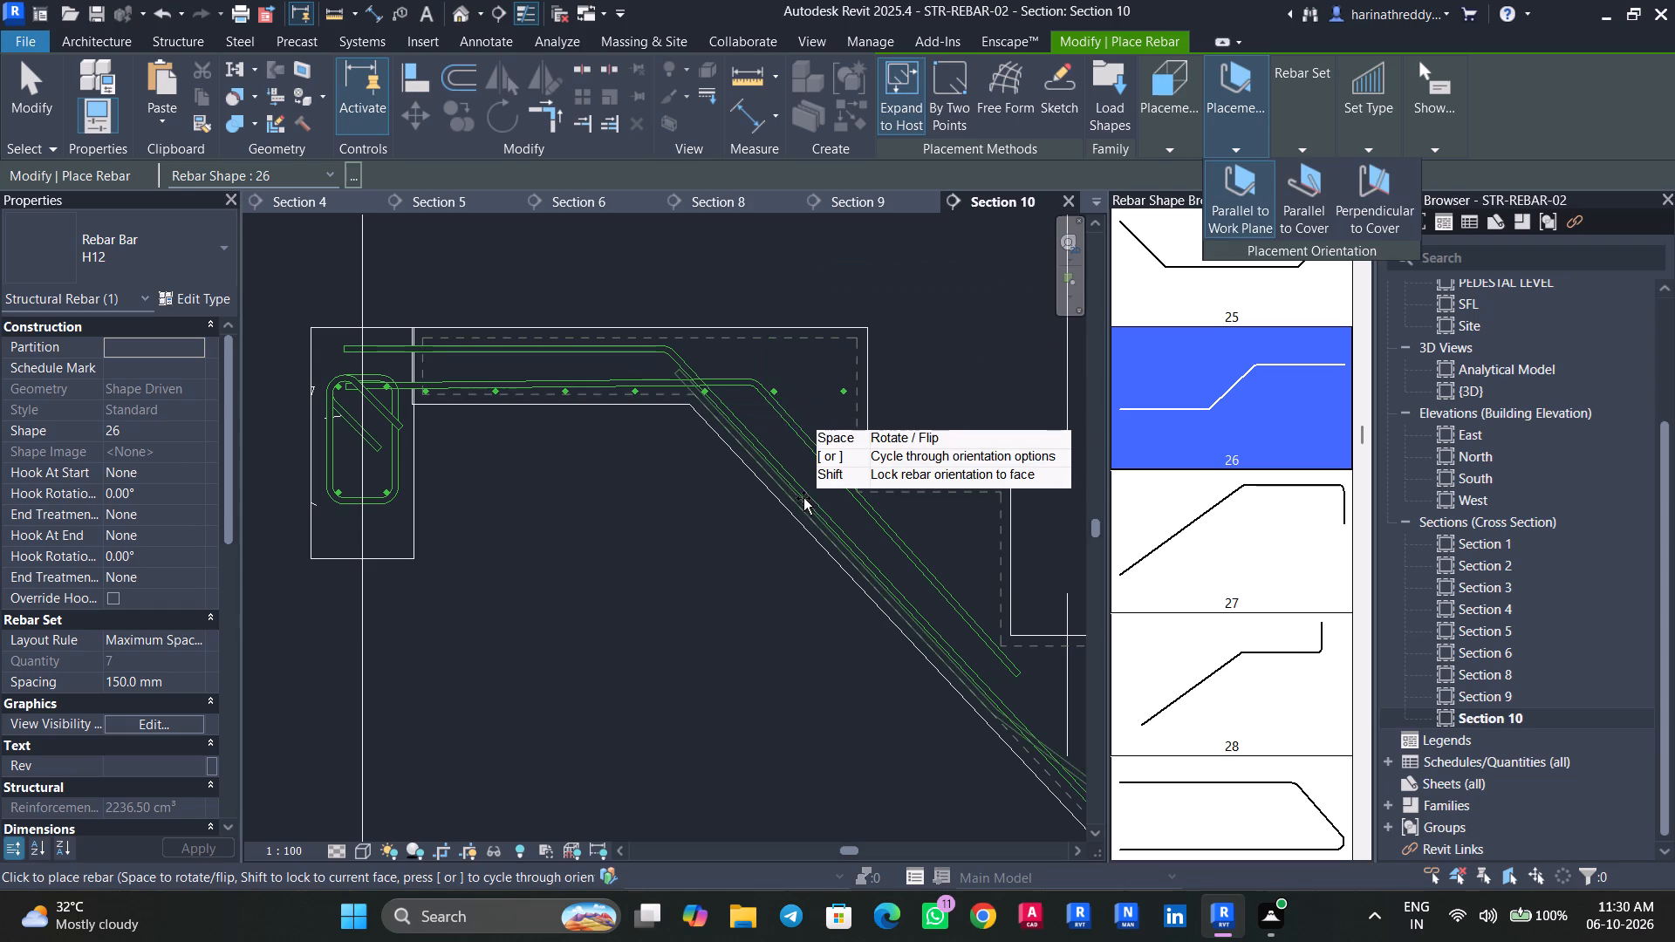
pyautogui.click(1246, 147)
pyautogui.click(1295, 184)
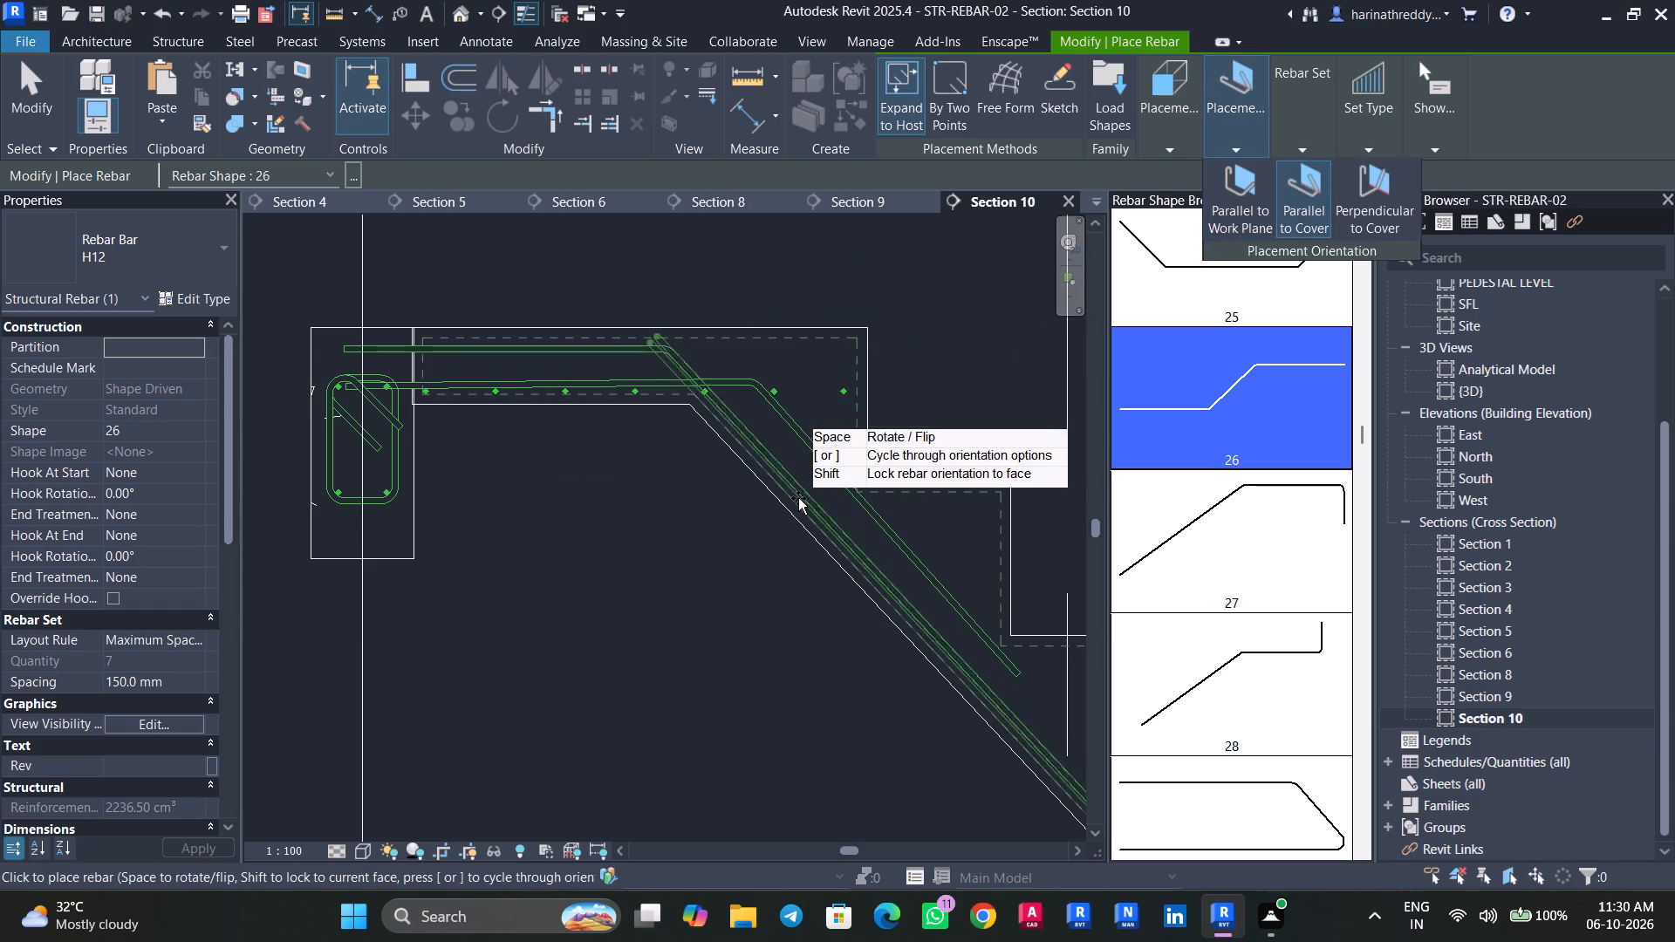
pyautogui.click(1227, 130)
pyautogui.click(1375, 192)
pyautogui.click(1188, 151)
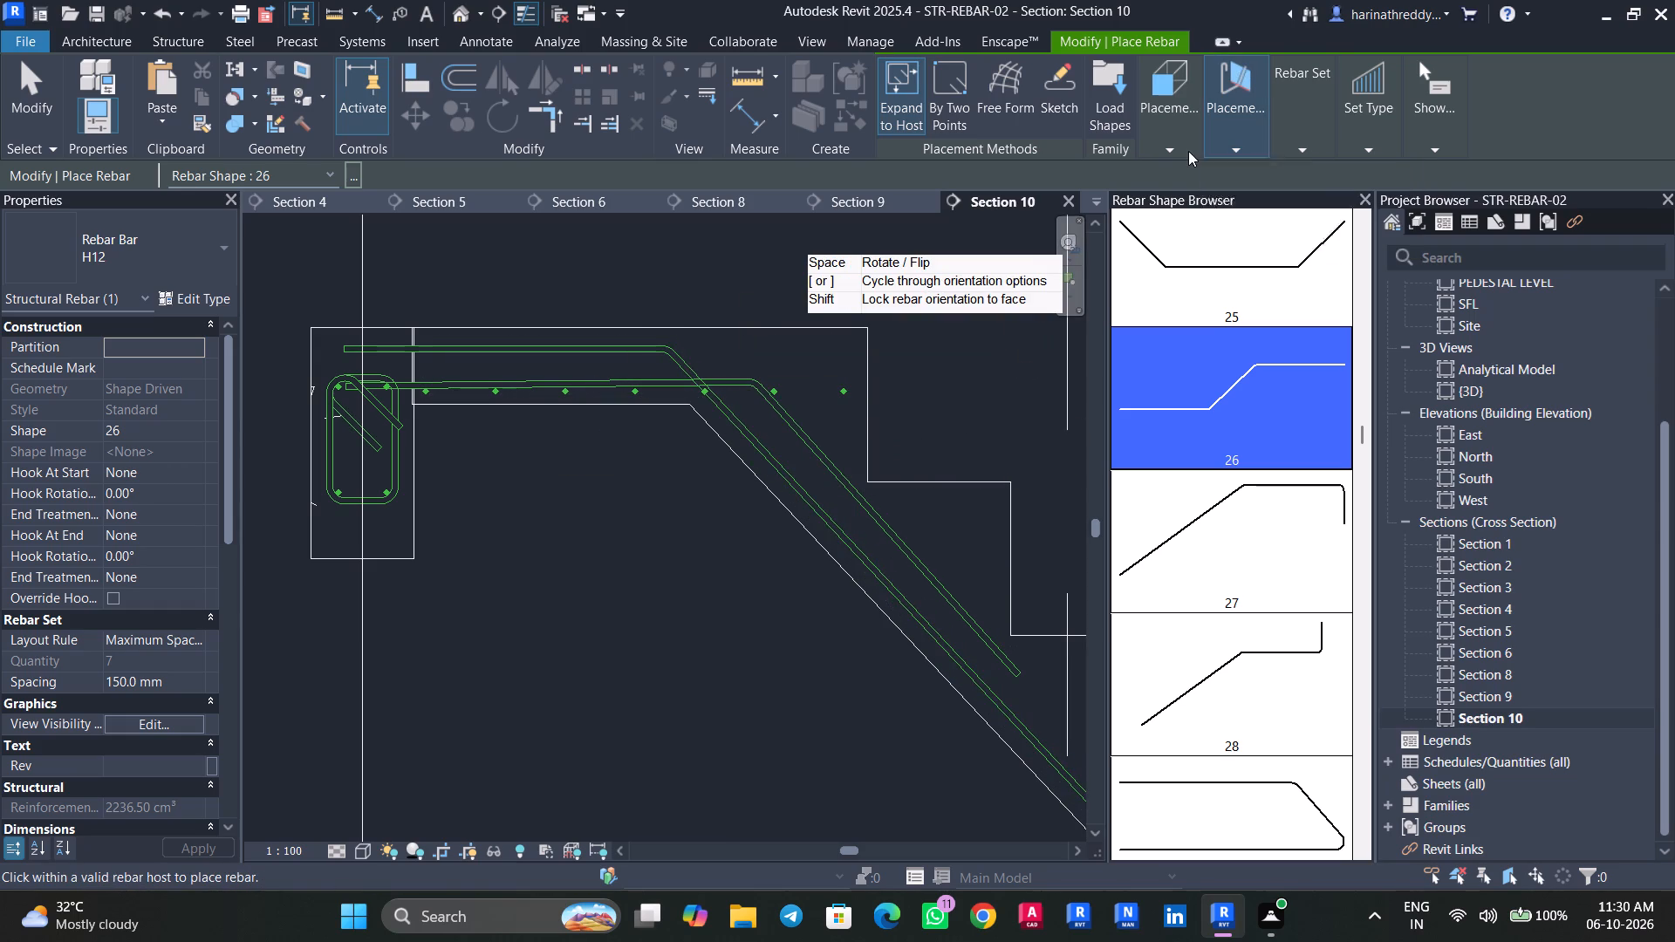
pyautogui.click(1187, 204)
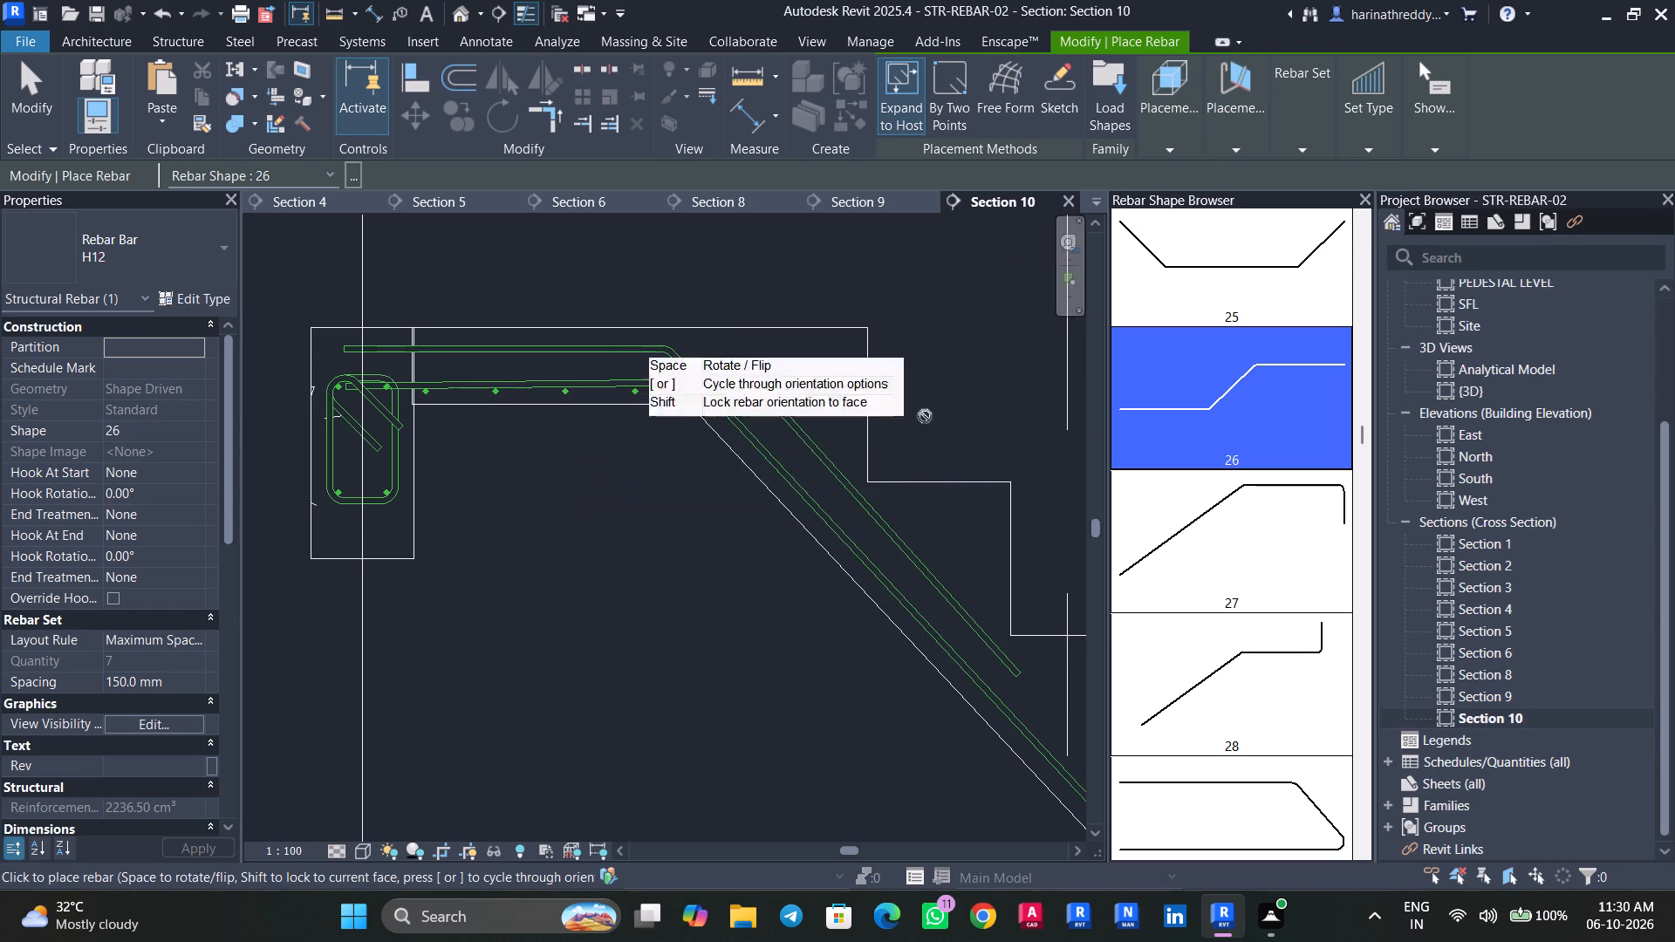
pyautogui.click(1150, 126)
pyautogui.click(1296, 193)
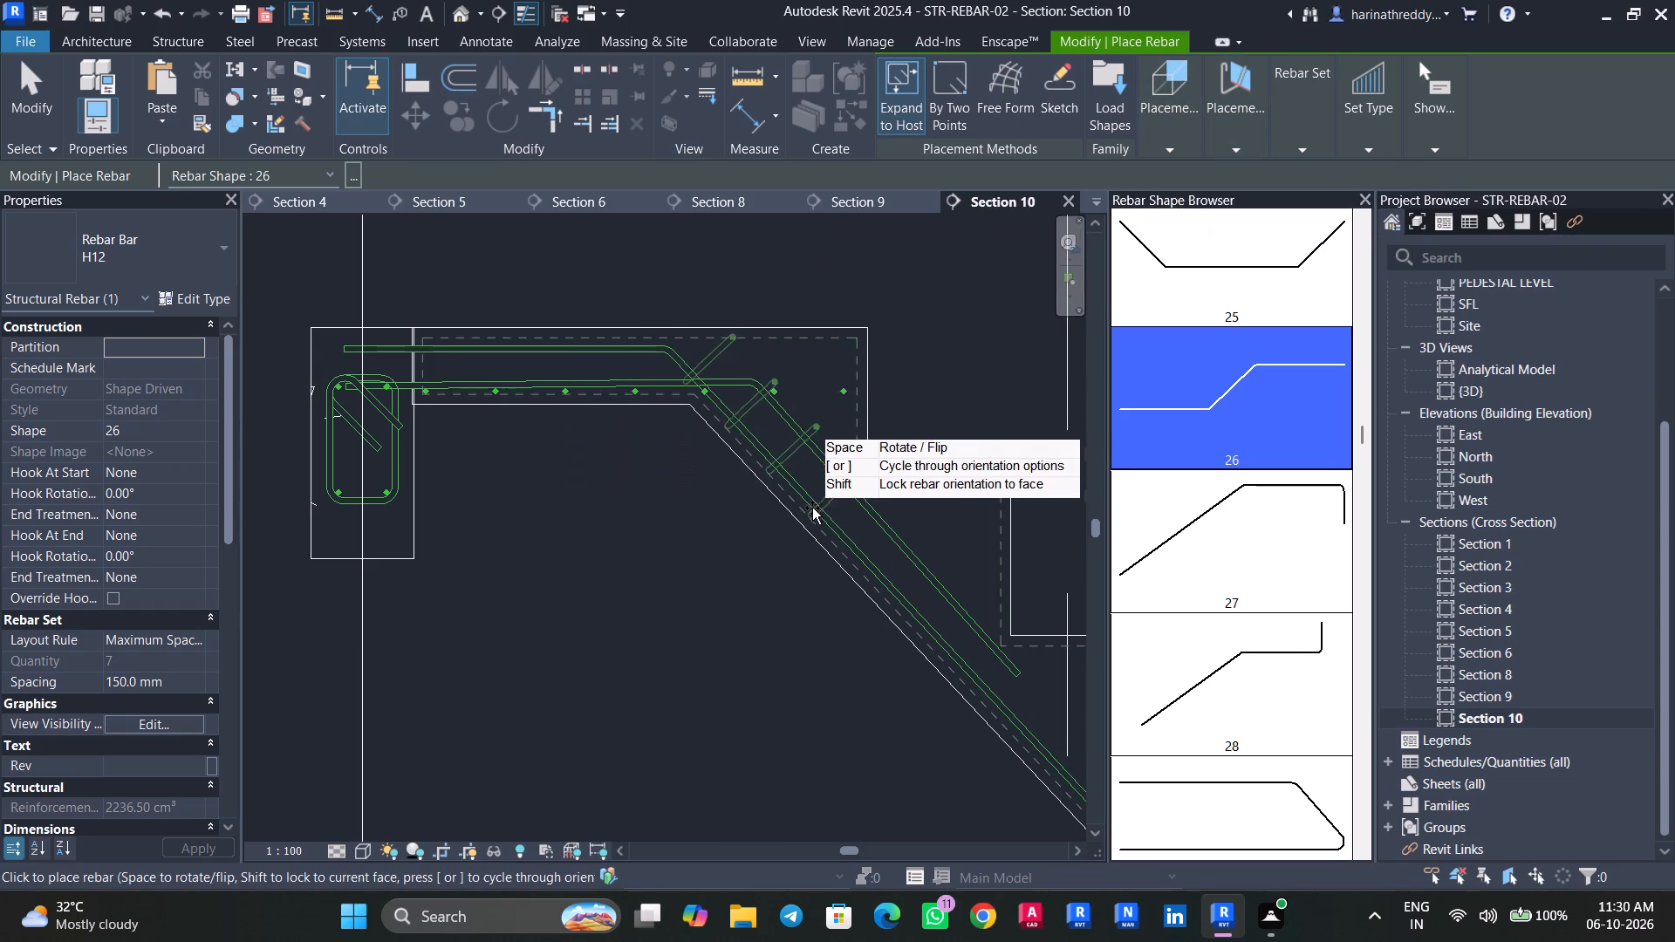
pyautogui.click(1172, 146)
pyautogui.click(1183, 208)
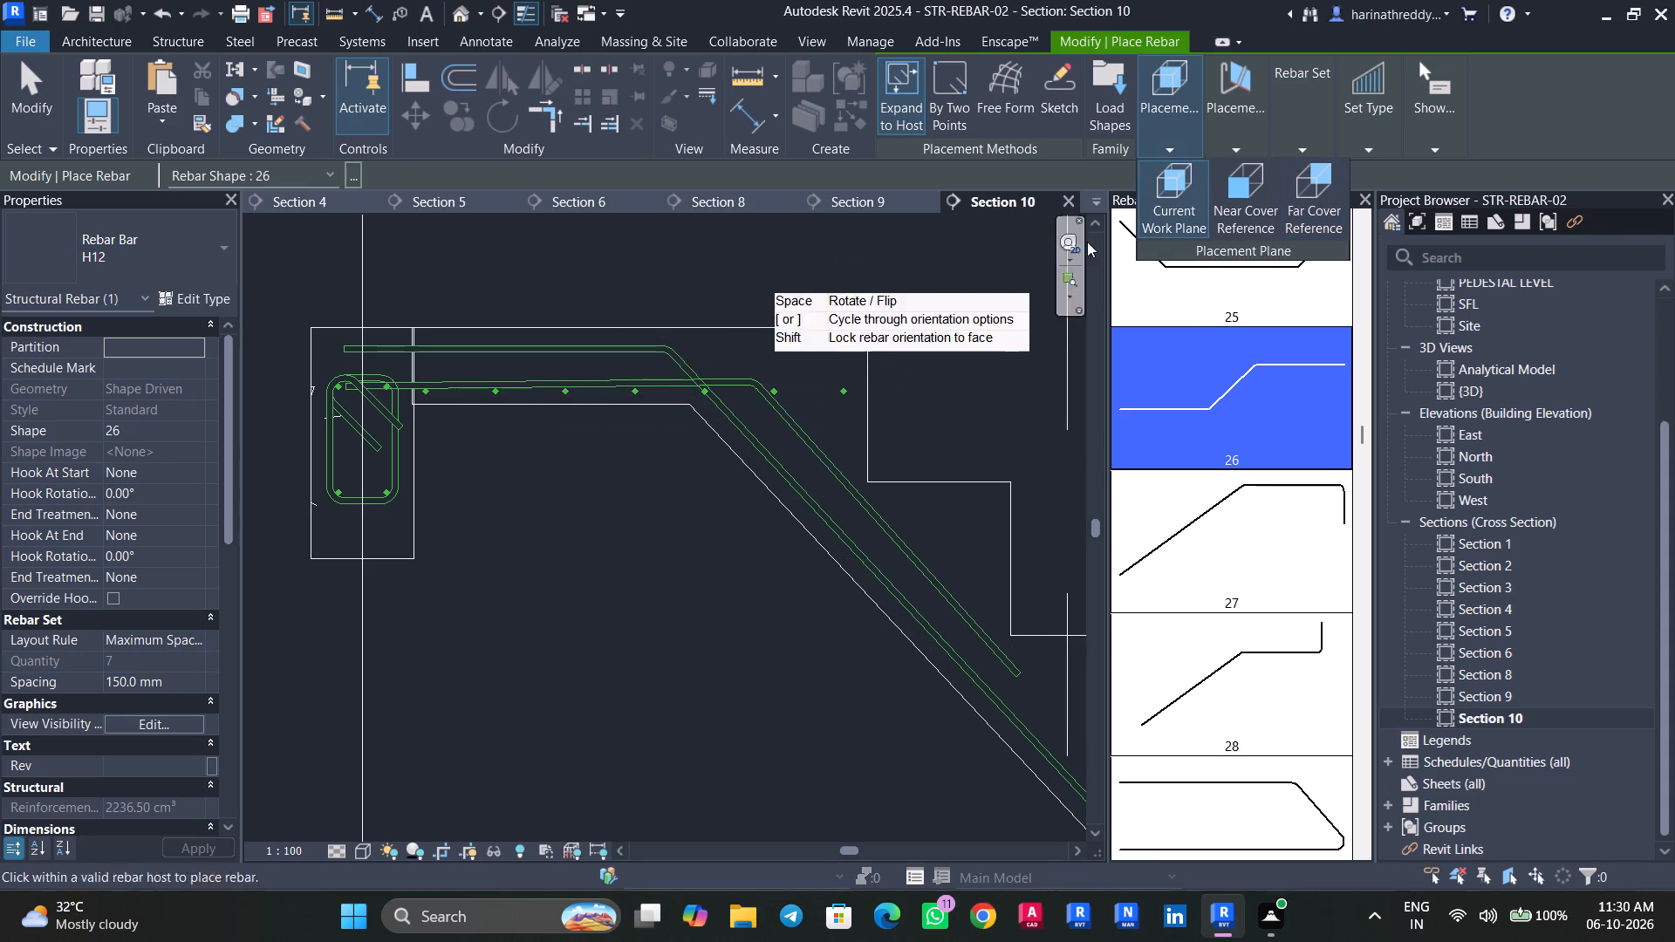
pyautogui.click(1235, 180)
# Place a straight Shape 00 H12 distribution bar set at 150 mm maximum spacing along the lower flight's soffit cover.
pyautogui.scroll(2, 767, 461)
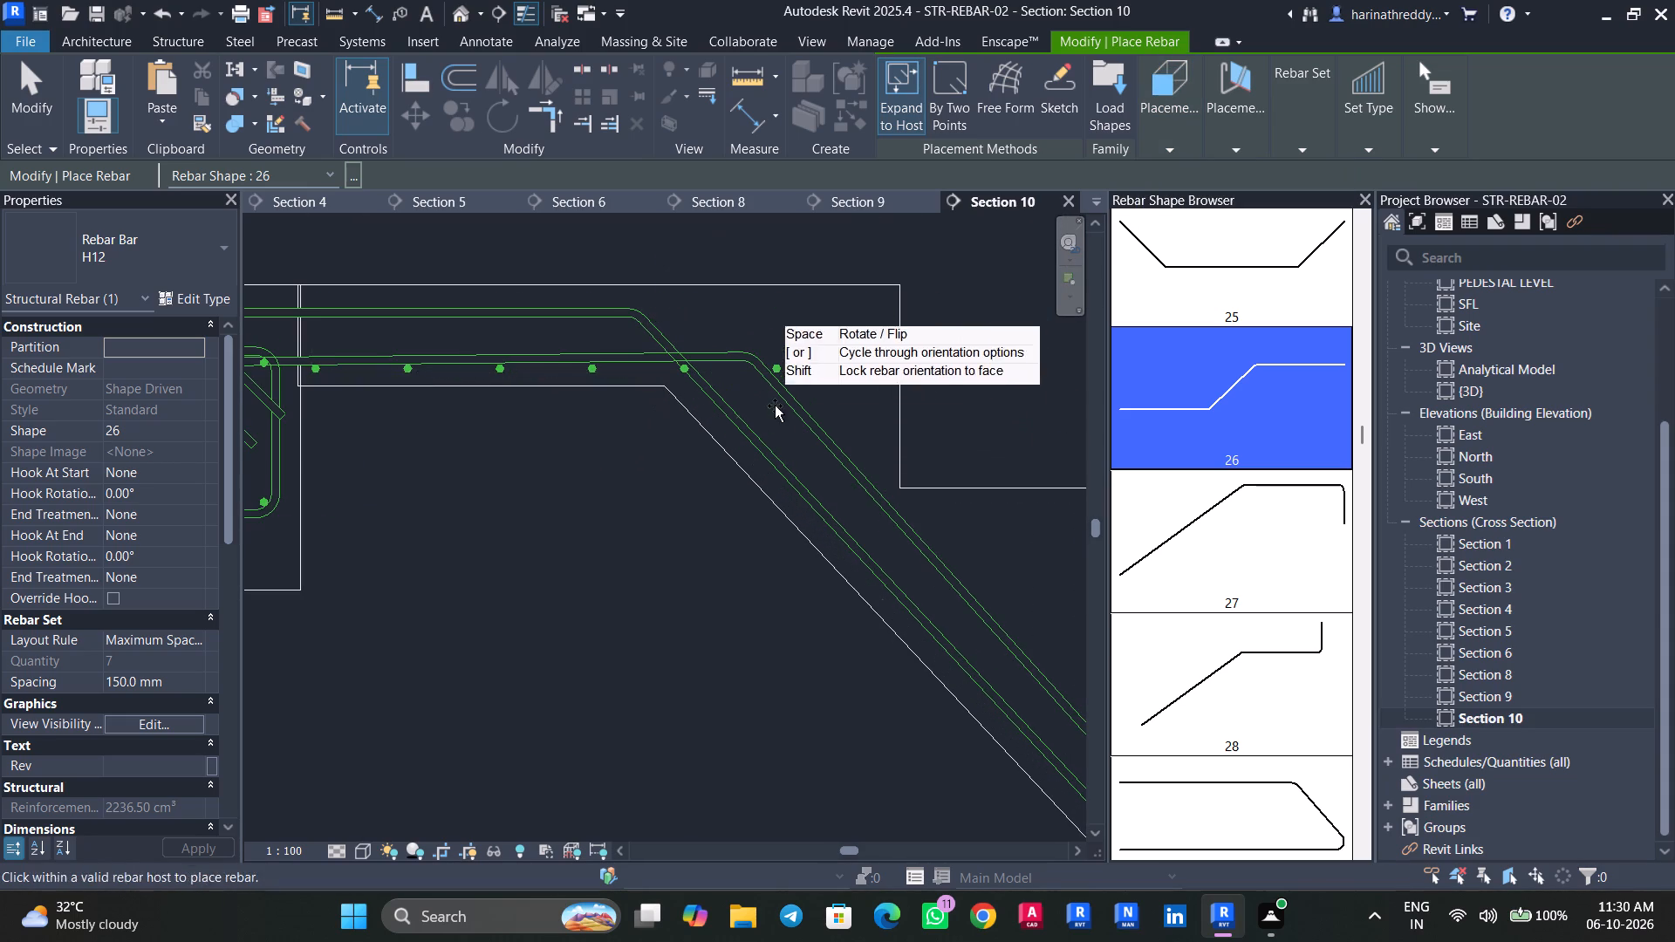
pyautogui.moveTo(888, 512); pyautogui.dragTo(449, 227, button='middle')
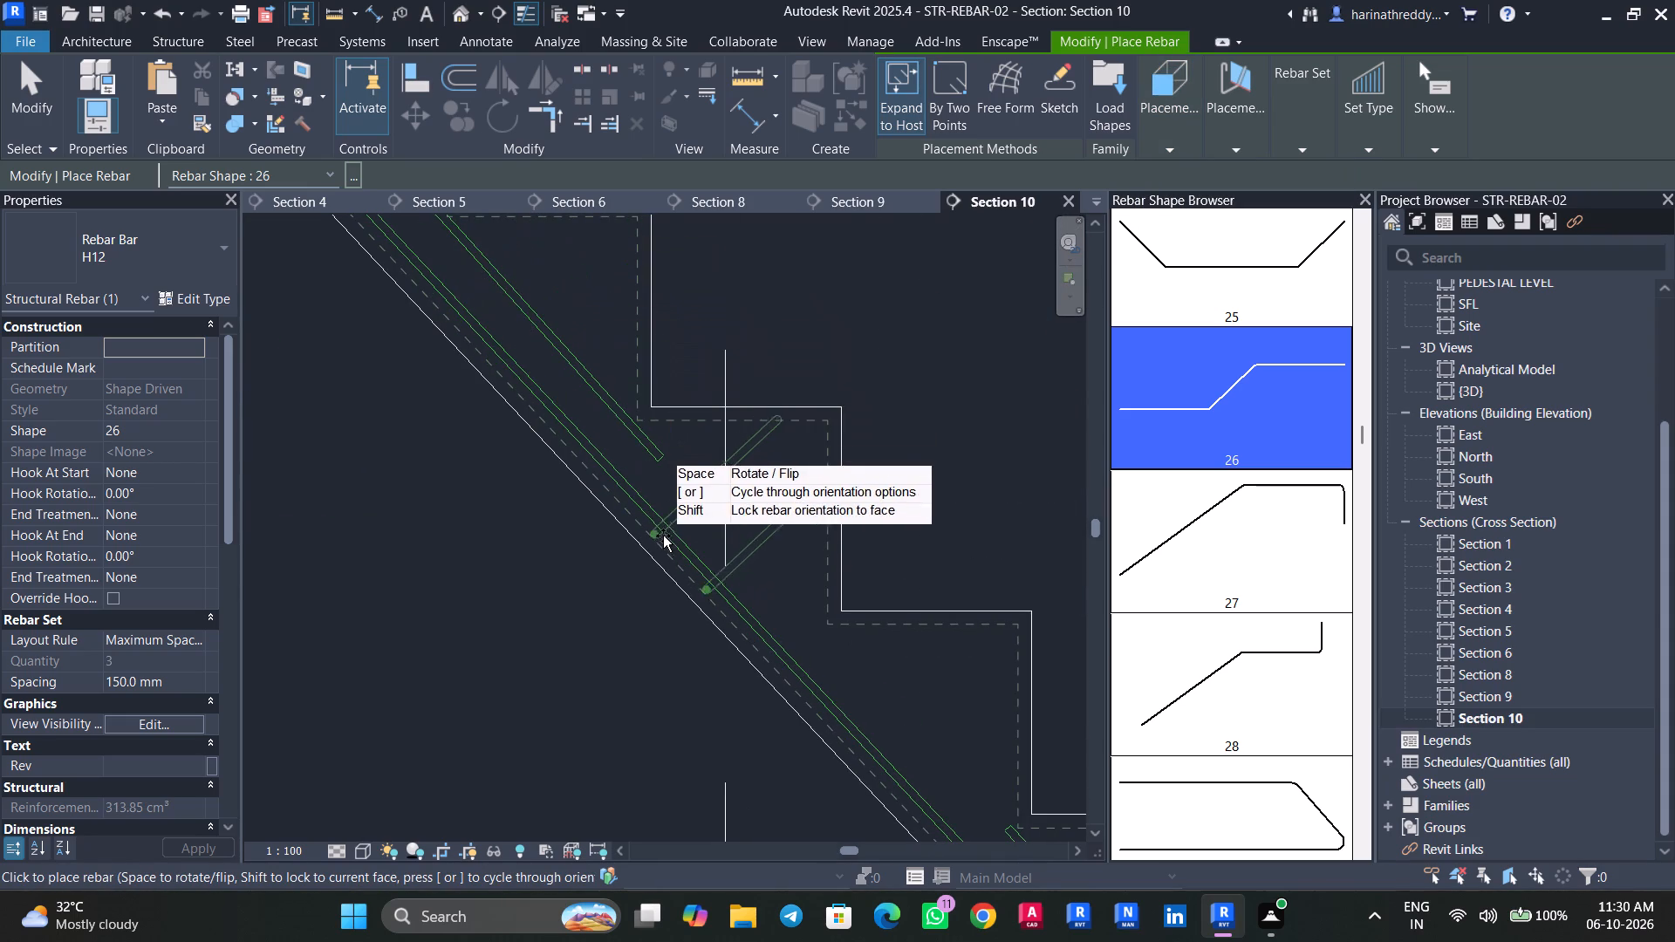
pyautogui.scroll(-8, 657, 486)
pyautogui.moveTo(656, 485); pyautogui.dragTo(569, 416, button='middle')
pyautogui.moveTo(1358, 441); pyautogui.dragTo(1360, 226)
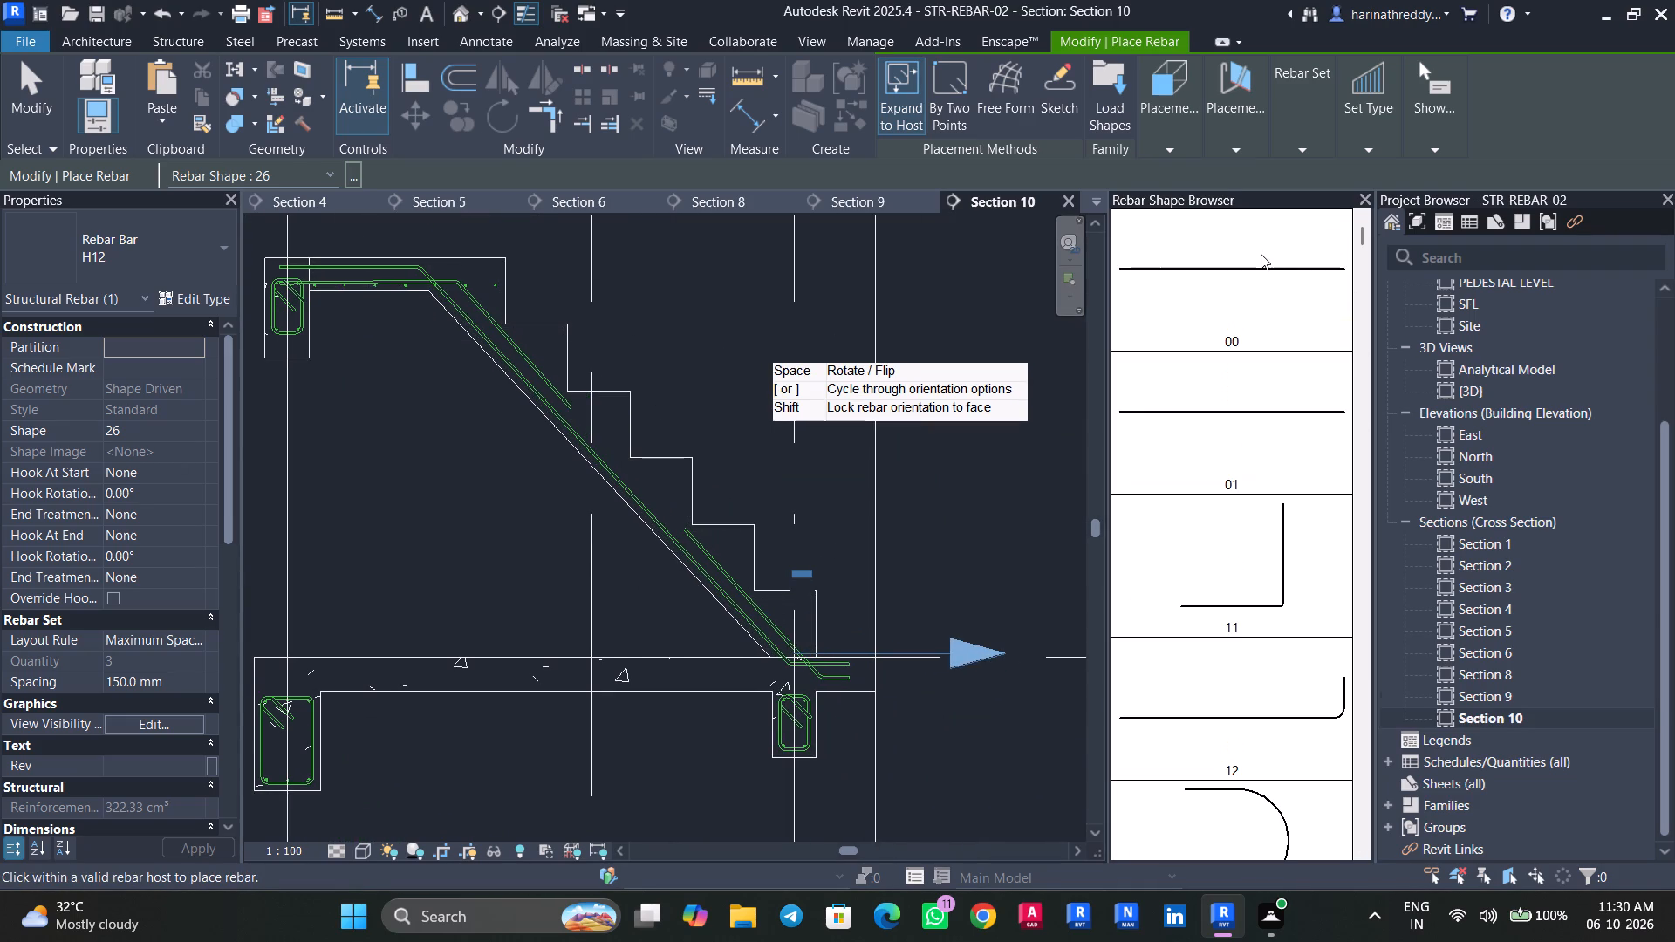
pyautogui.click(1260, 254)
pyautogui.scroll(6, 579, 442)
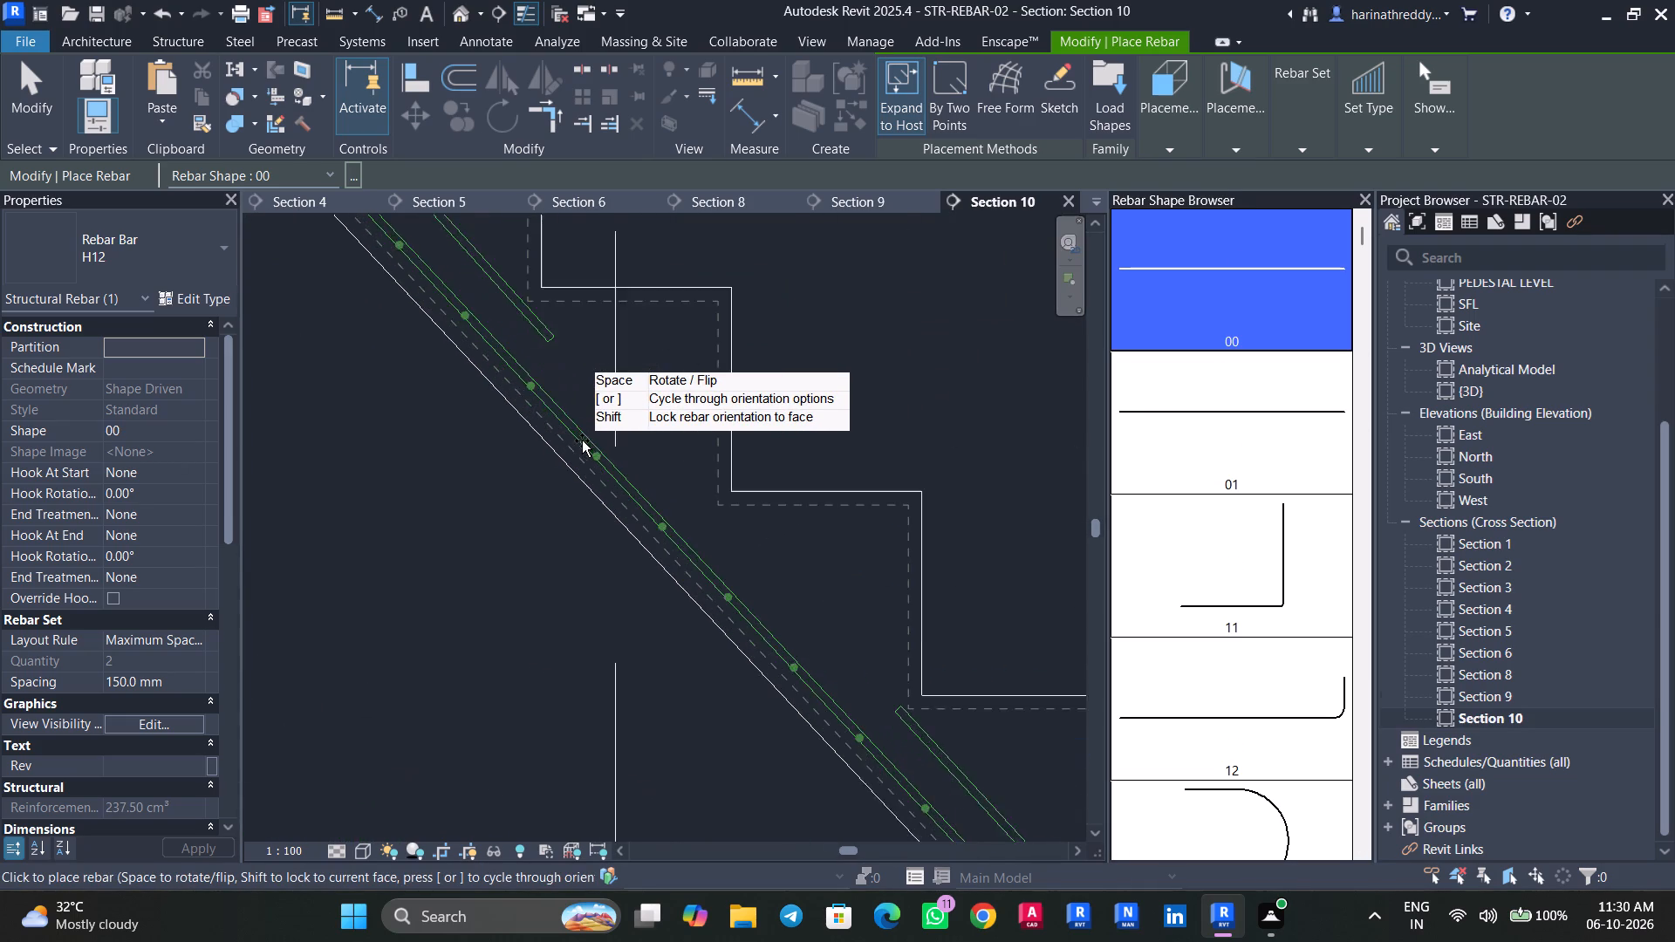
pyautogui.scroll(5, 582, 440)
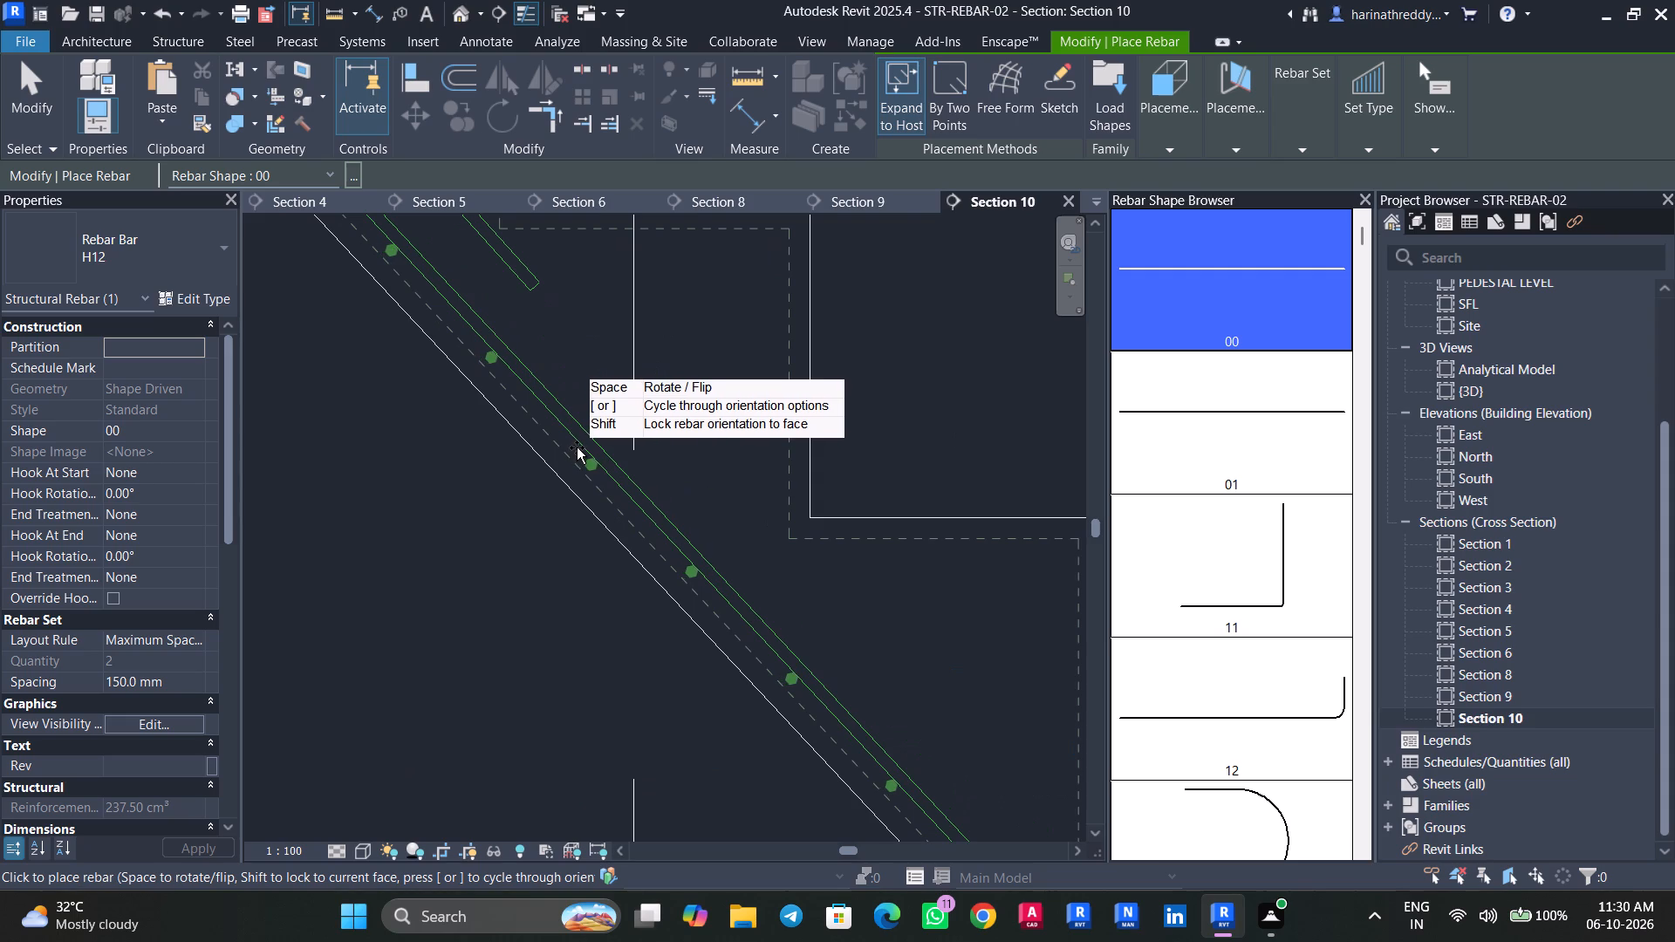
pyautogui.click(573, 450)
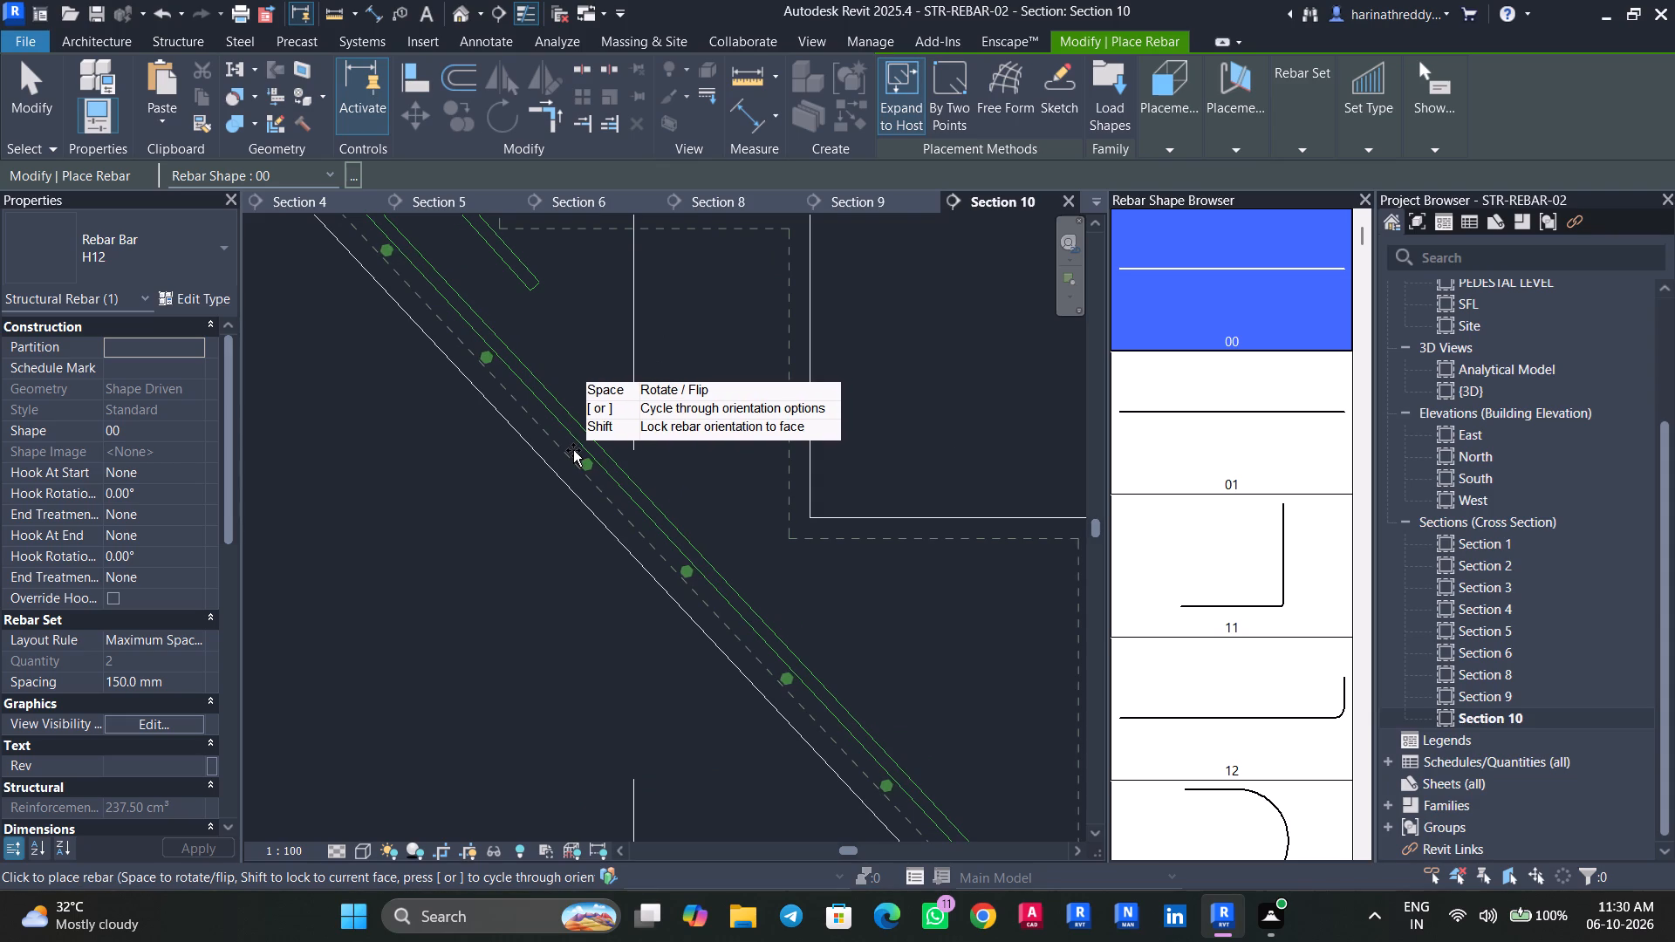
# Place a second Shape 00 H12 distribution set at 150 mm spacing above the first, beside the flight's upper inclined bars.
pyautogui.scroll(-11, 573, 450)
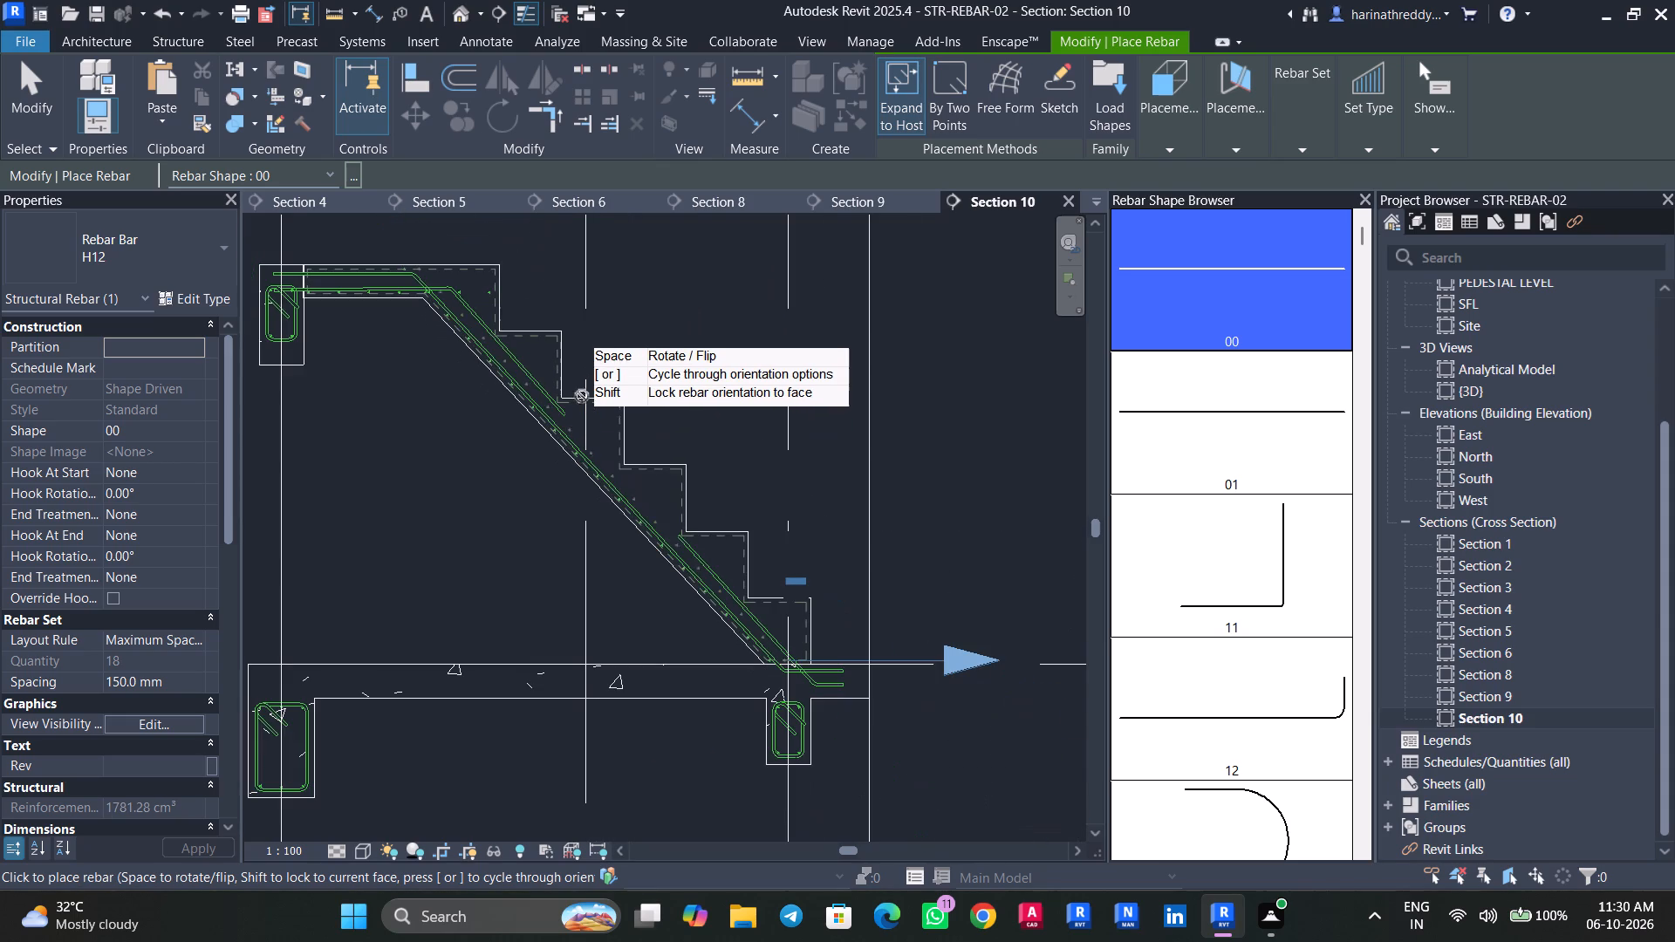
pyautogui.scroll(8, 510, 360)
pyautogui.scroll(-2, 543, 411)
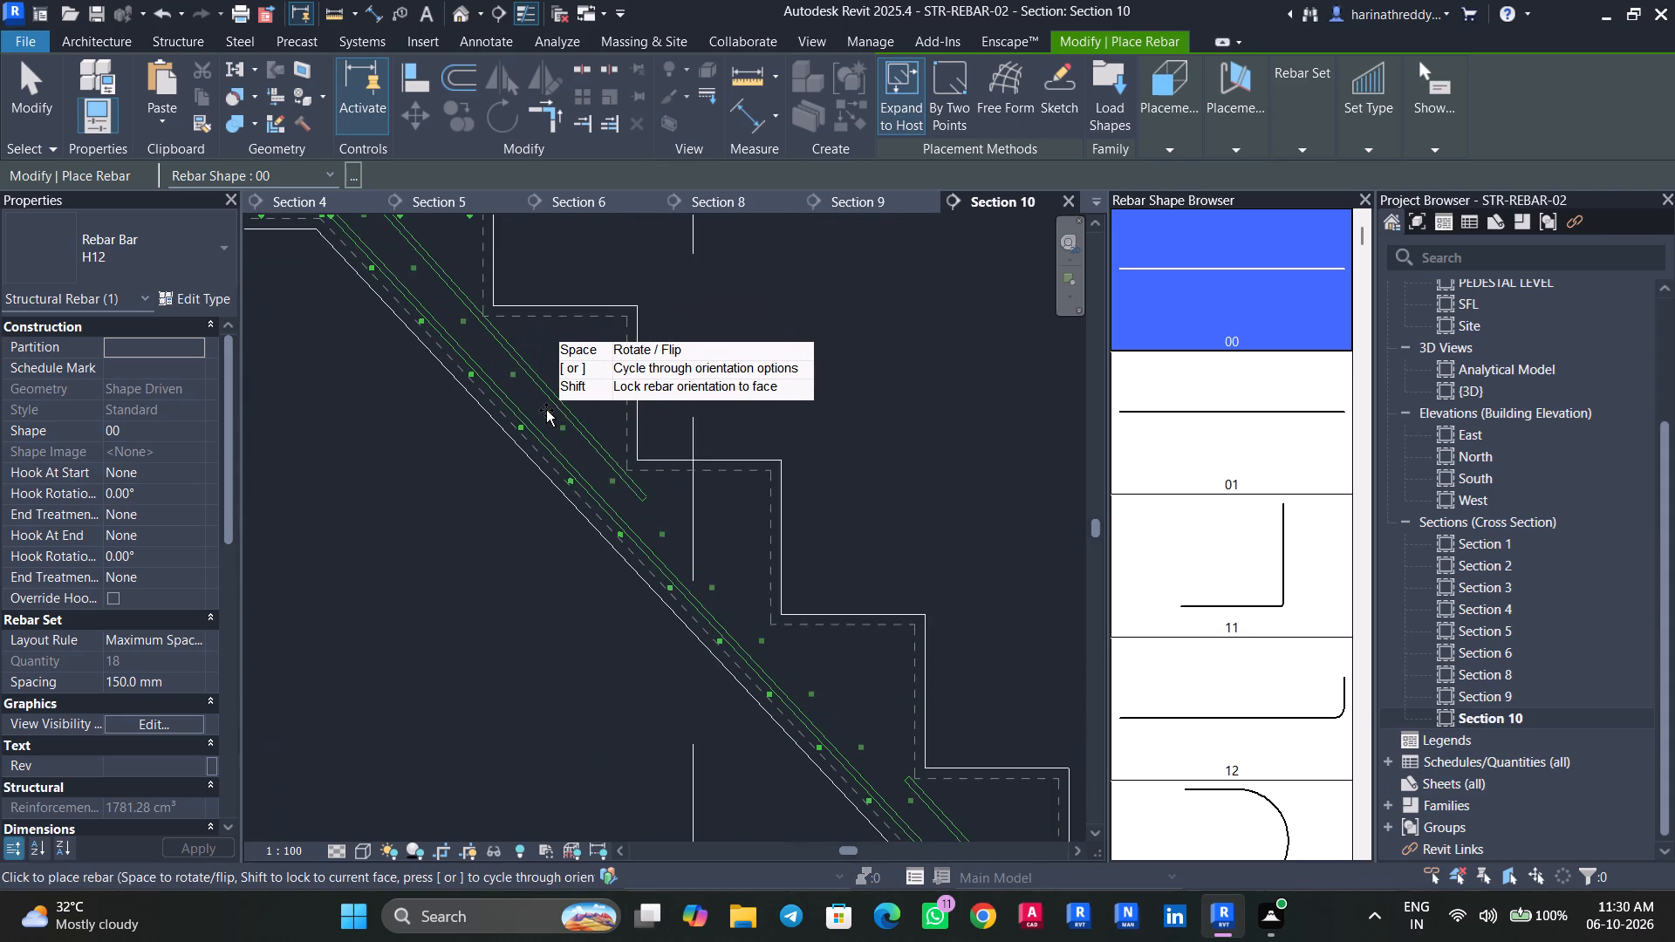
pyautogui.scroll(5, 546, 410)
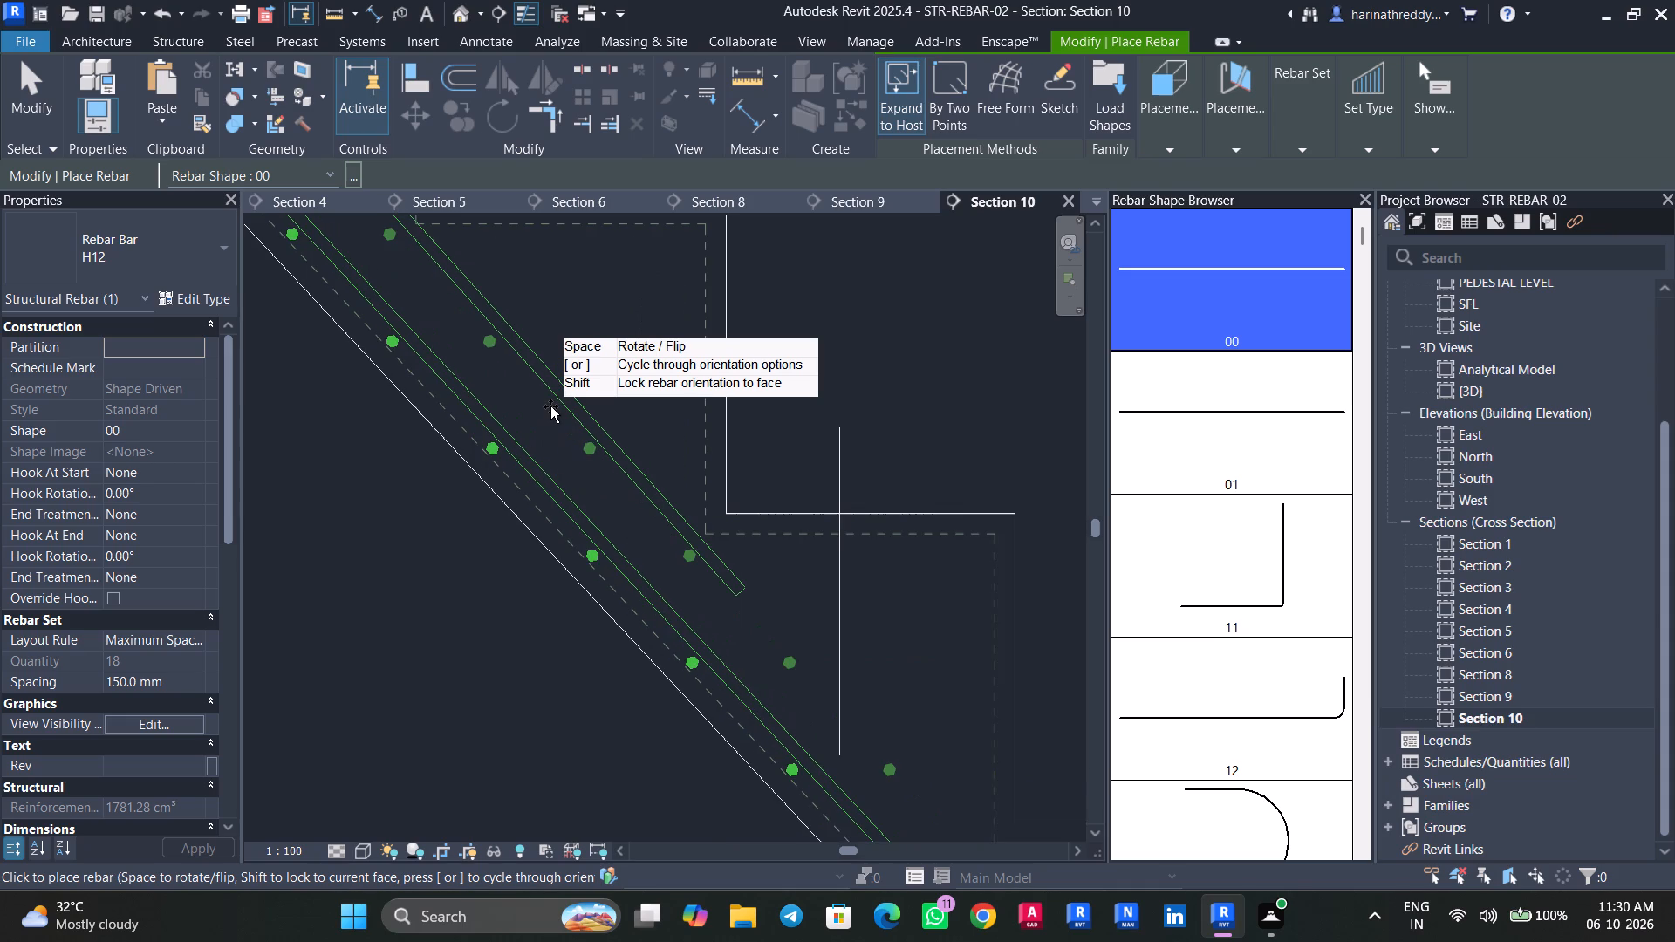
pyautogui.click(550, 406)
pyautogui.scroll(-8, 550, 406)
pyautogui.press('Escape')
pyautogui.press('Escape')
# Pull the upper distribution set's top end down out of the landing to just below the upper bars' bend.
pyautogui.moveTo(468, 405); pyautogui.dragTo(707, 580, button='middle')
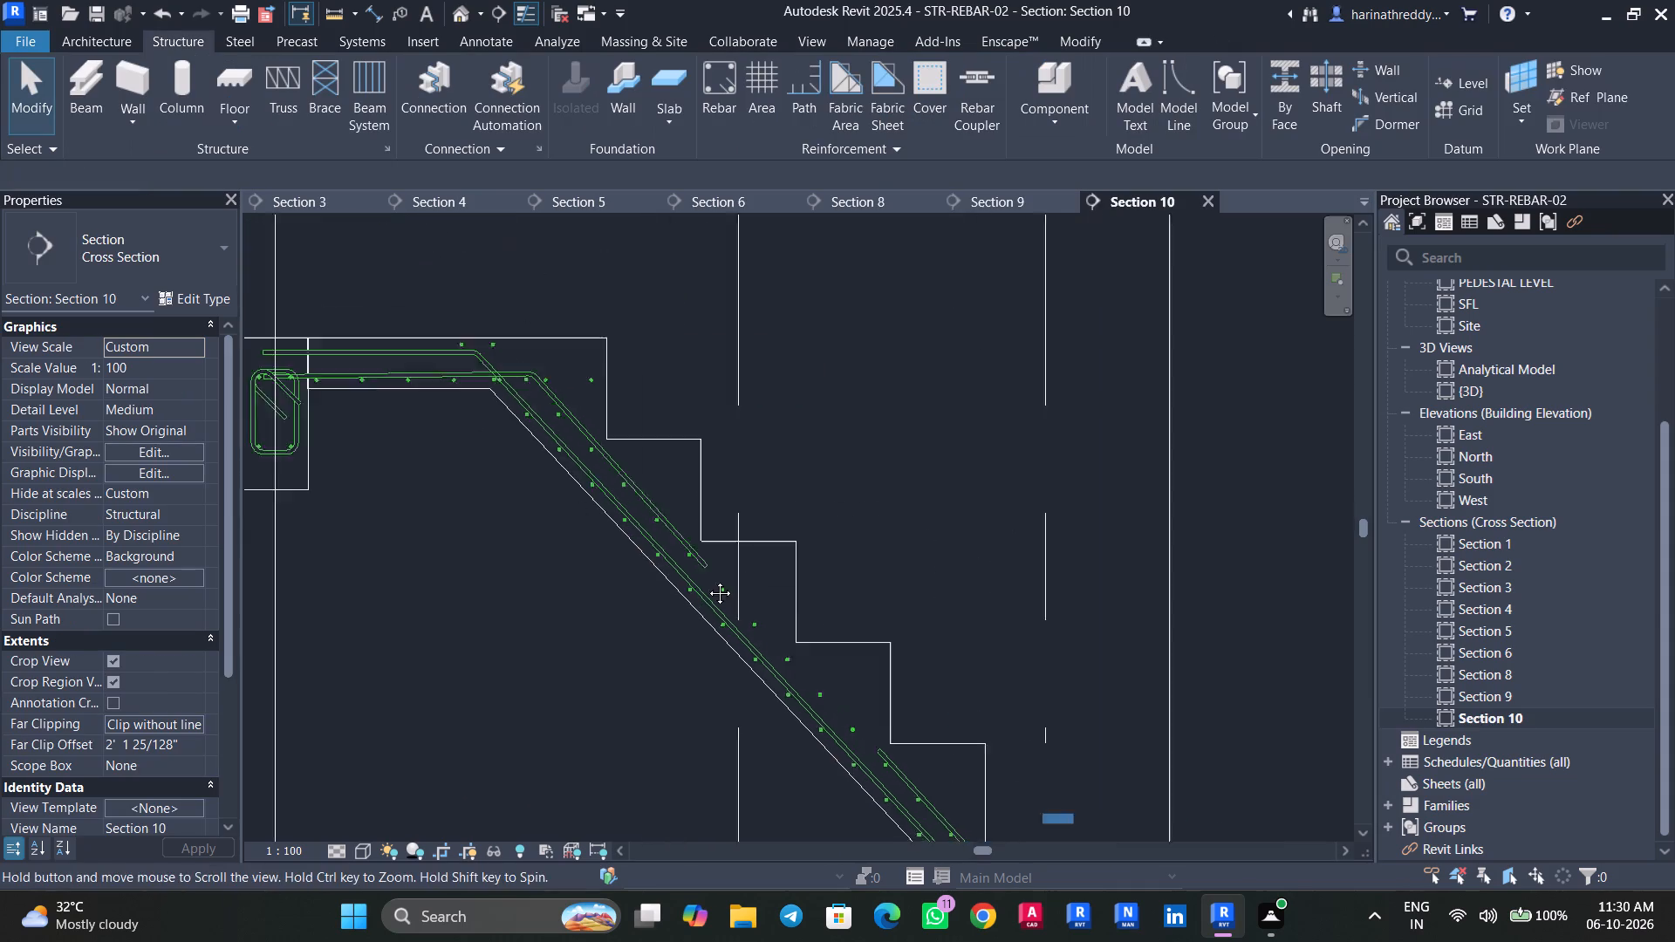
pyautogui.moveTo(707, 580); pyautogui.dragTo(829, 613, button='middle')
pyautogui.scroll(4, 742, 488)
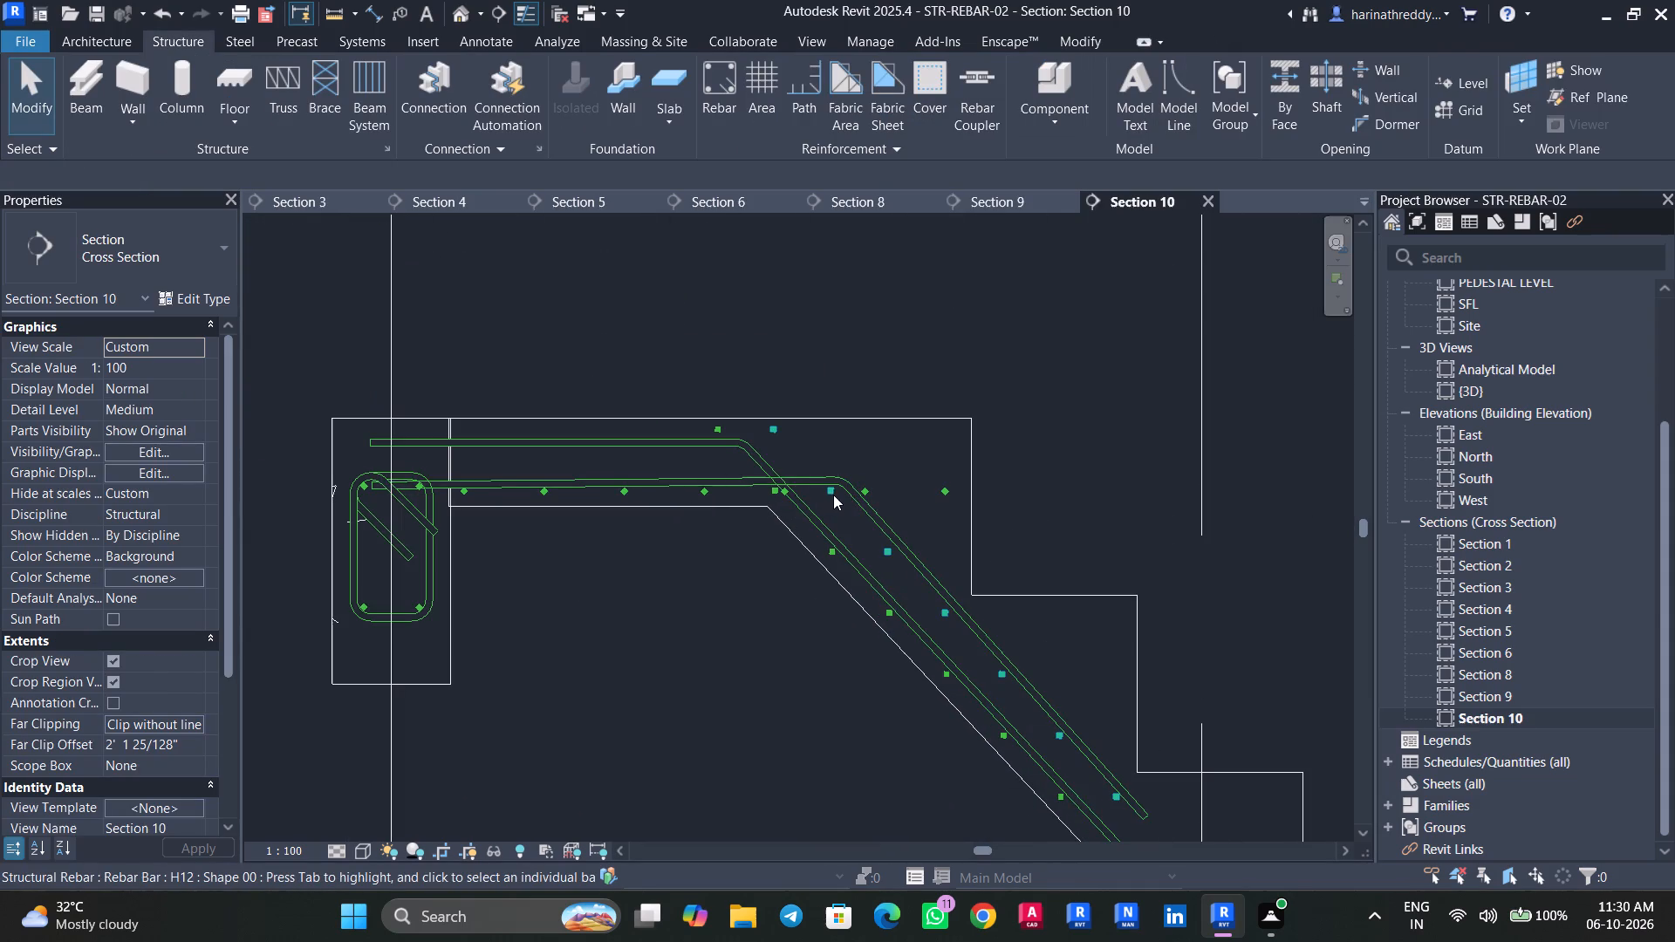
pyautogui.scroll(5, 833, 493)
pyautogui.press('Tab')
pyautogui.press('Tab')
pyautogui.press('Tab')
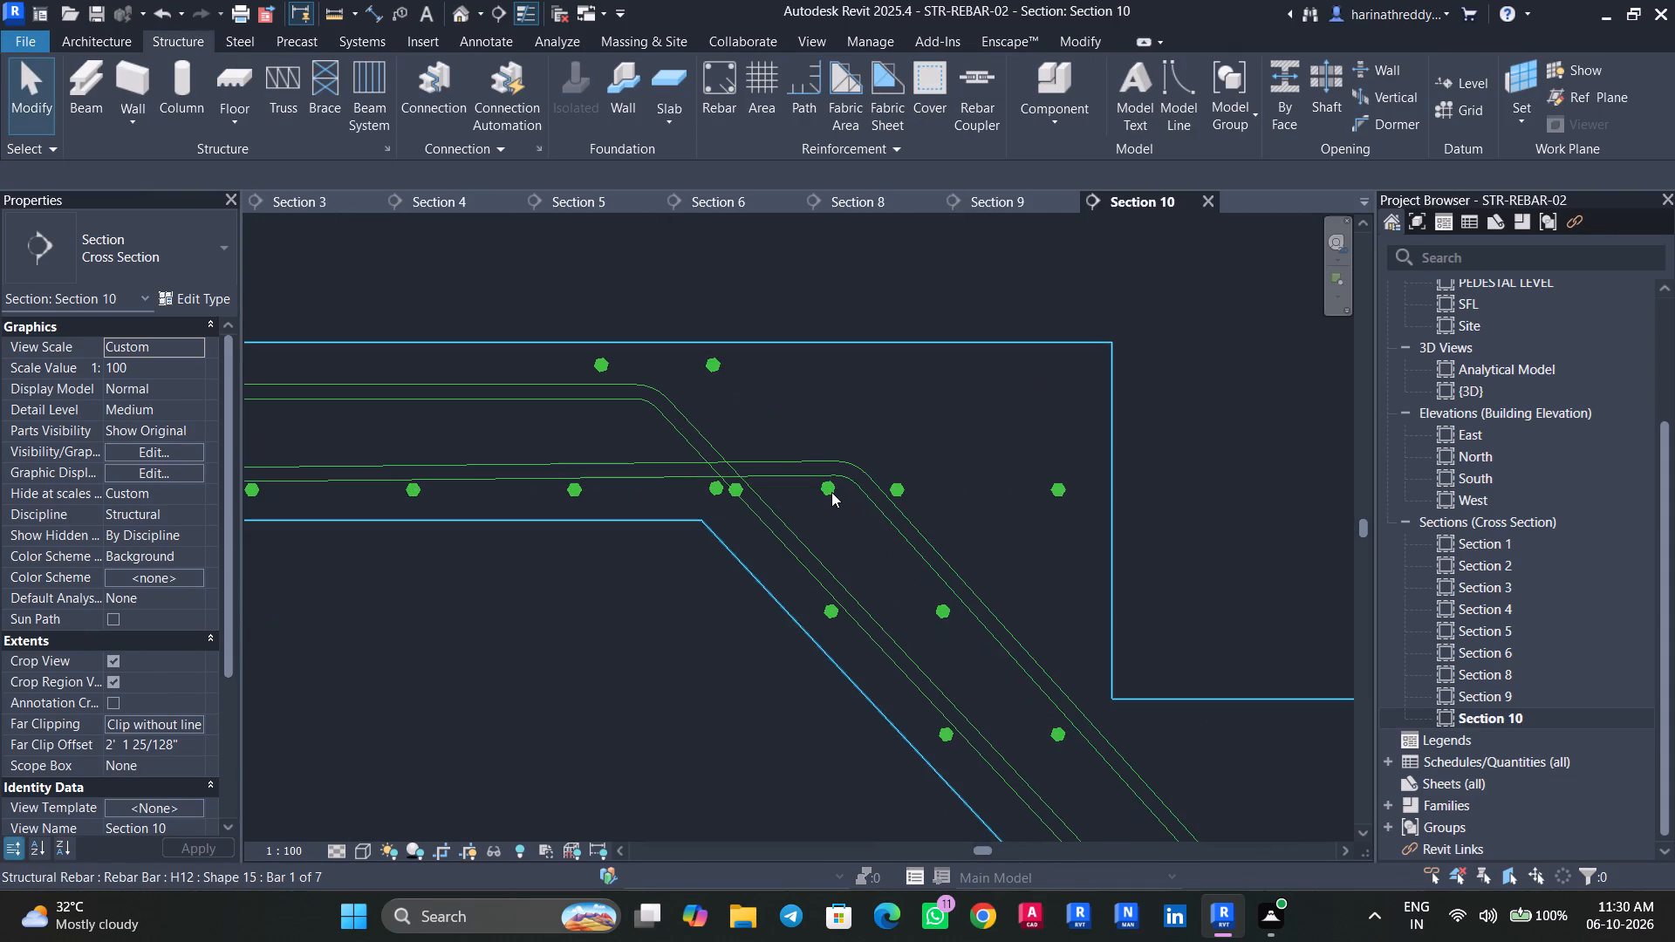
pyautogui.press('Tab')
pyautogui.press('Tab')
pyautogui.click(831, 492)
pyautogui.press('Escape')
pyautogui.press('Escape')
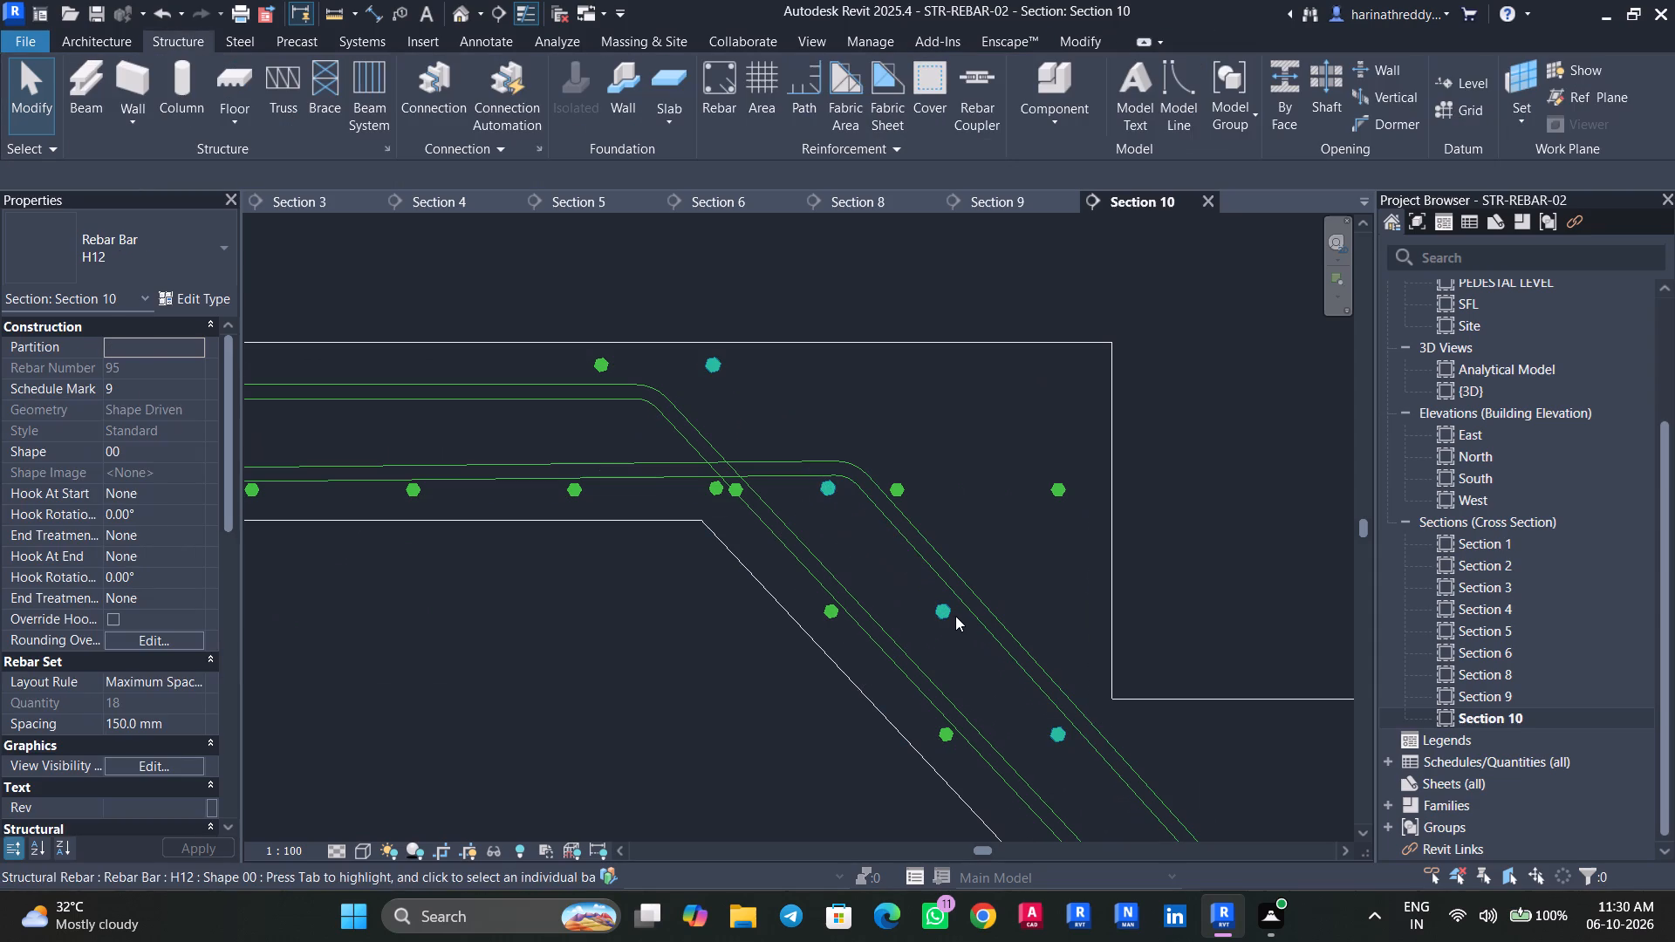
pyautogui.click(948, 615)
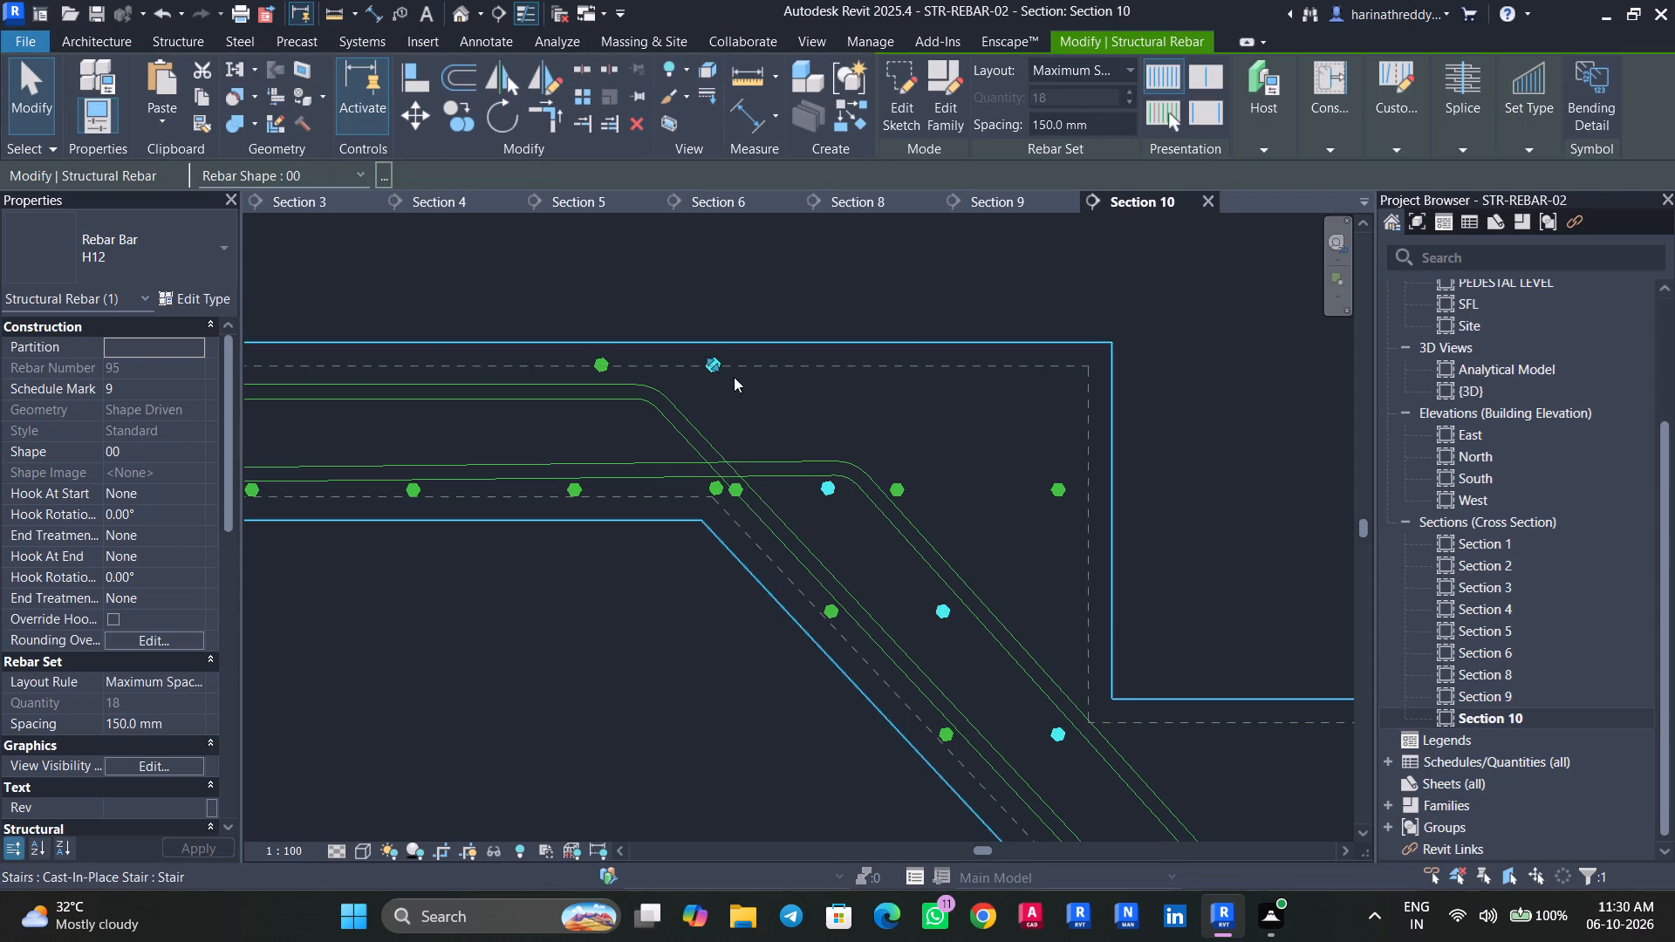
pyautogui.moveTo(714, 369); pyautogui.dragTo(837, 481)
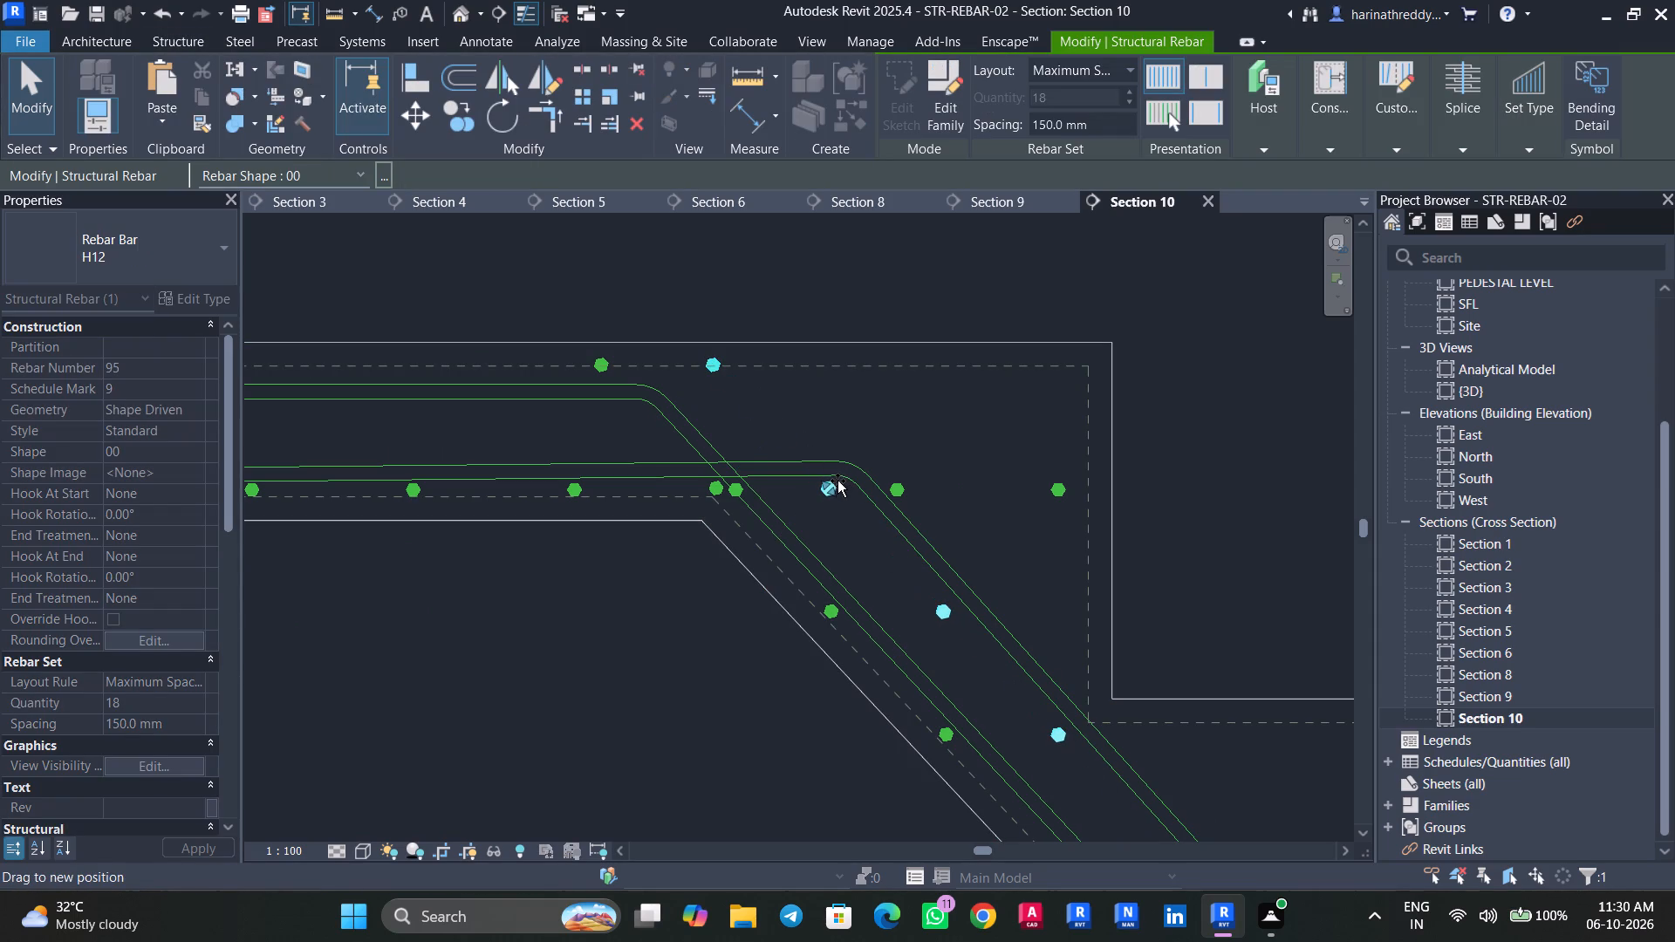
pyautogui.moveTo(837, 481); pyautogui.dragTo(882, 525)
pyautogui.press('Escape')
pyautogui.press('Escape')
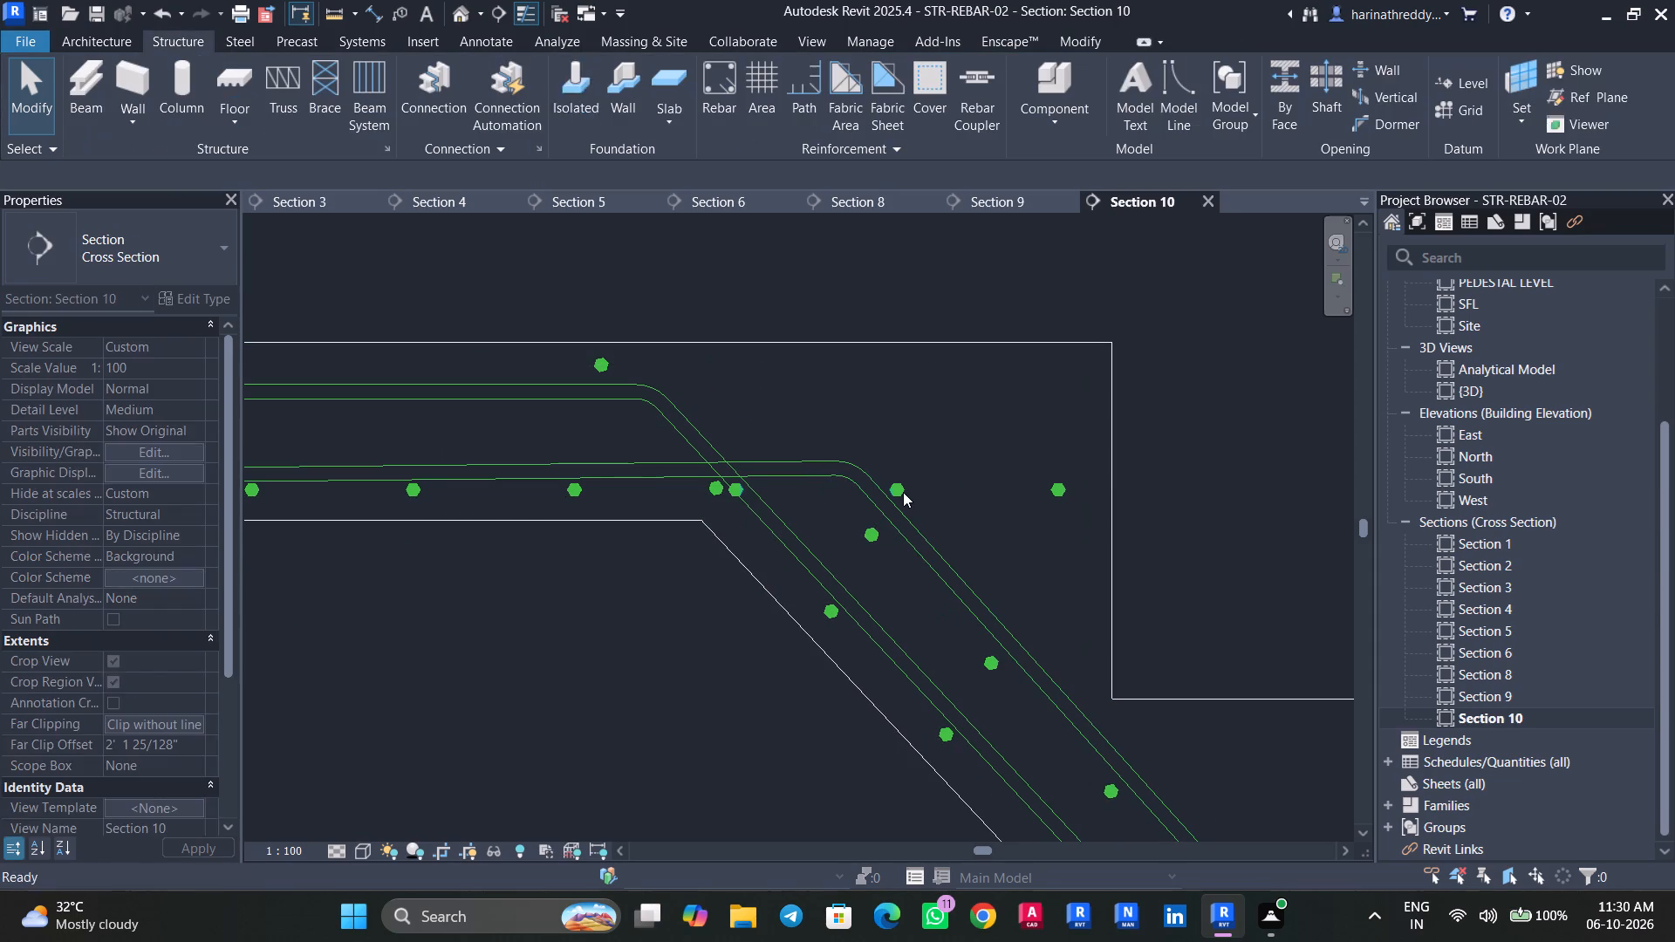
# Shorten the soffit distribution set from its top end so it starts on the flight, just below the landing's bottom corner.
pyautogui.click(902, 490)
pyautogui.scroll(-3, 1006, 522)
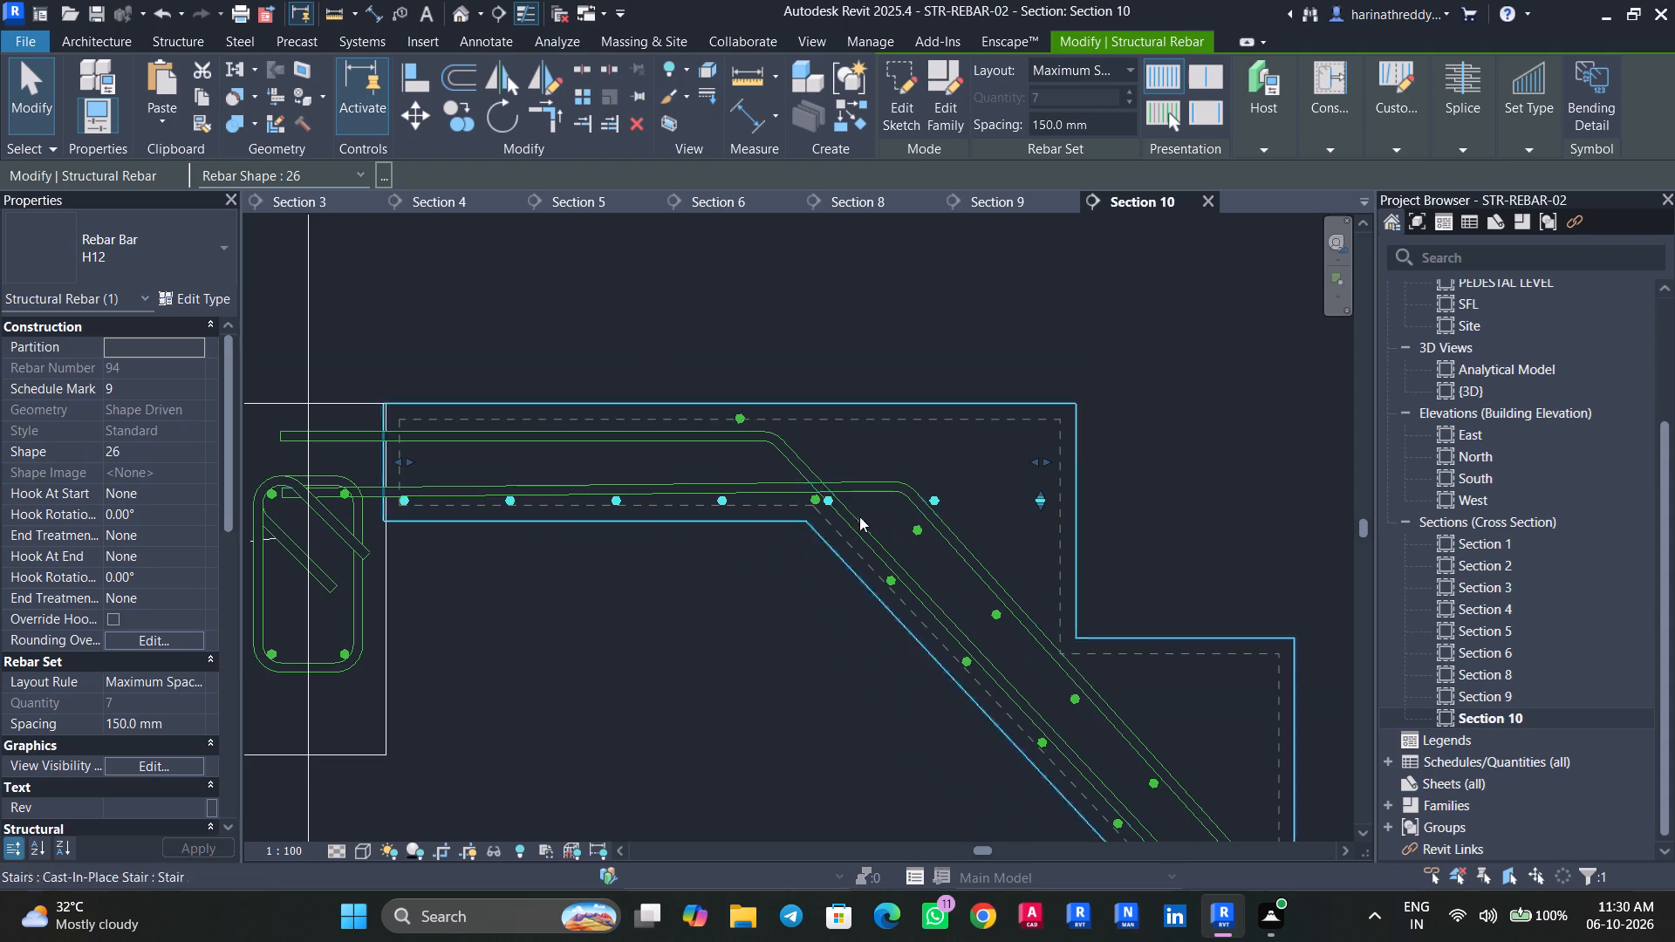
pyautogui.scroll(3, 829, 502)
pyautogui.scroll(-1, 829, 499)
pyautogui.press('Escape')
pyautogui.press('Escape')
pyautogui.click(812, 502)
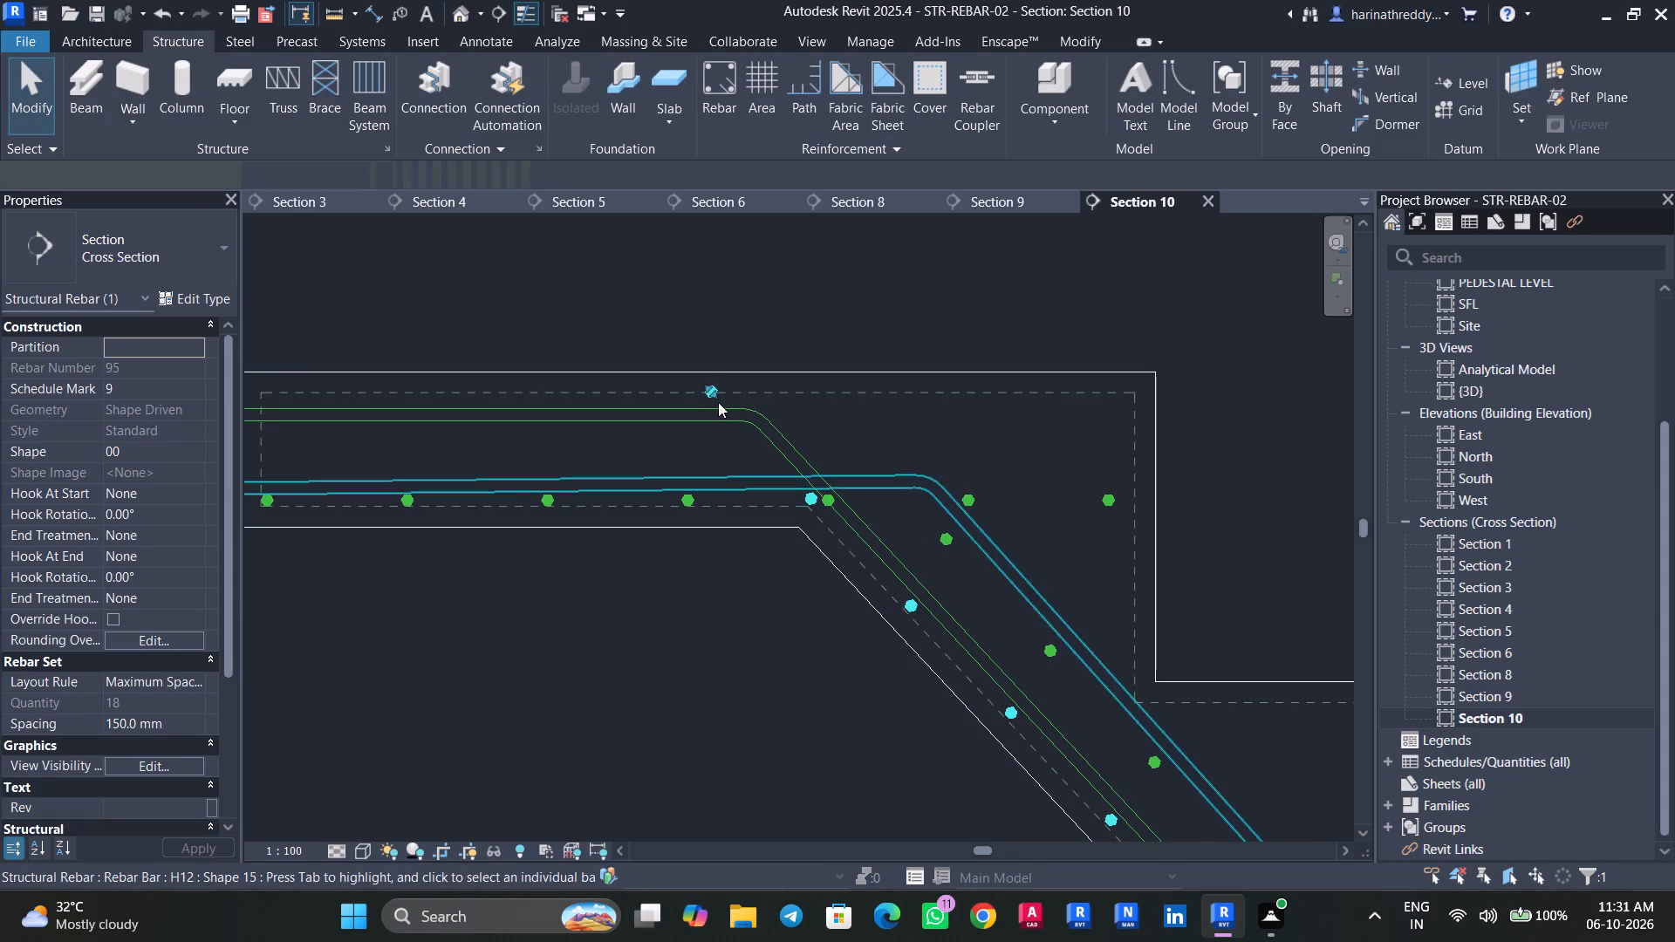
pyautogui.moveTo(716, 395); pyautogui.dragTo(883, 583)
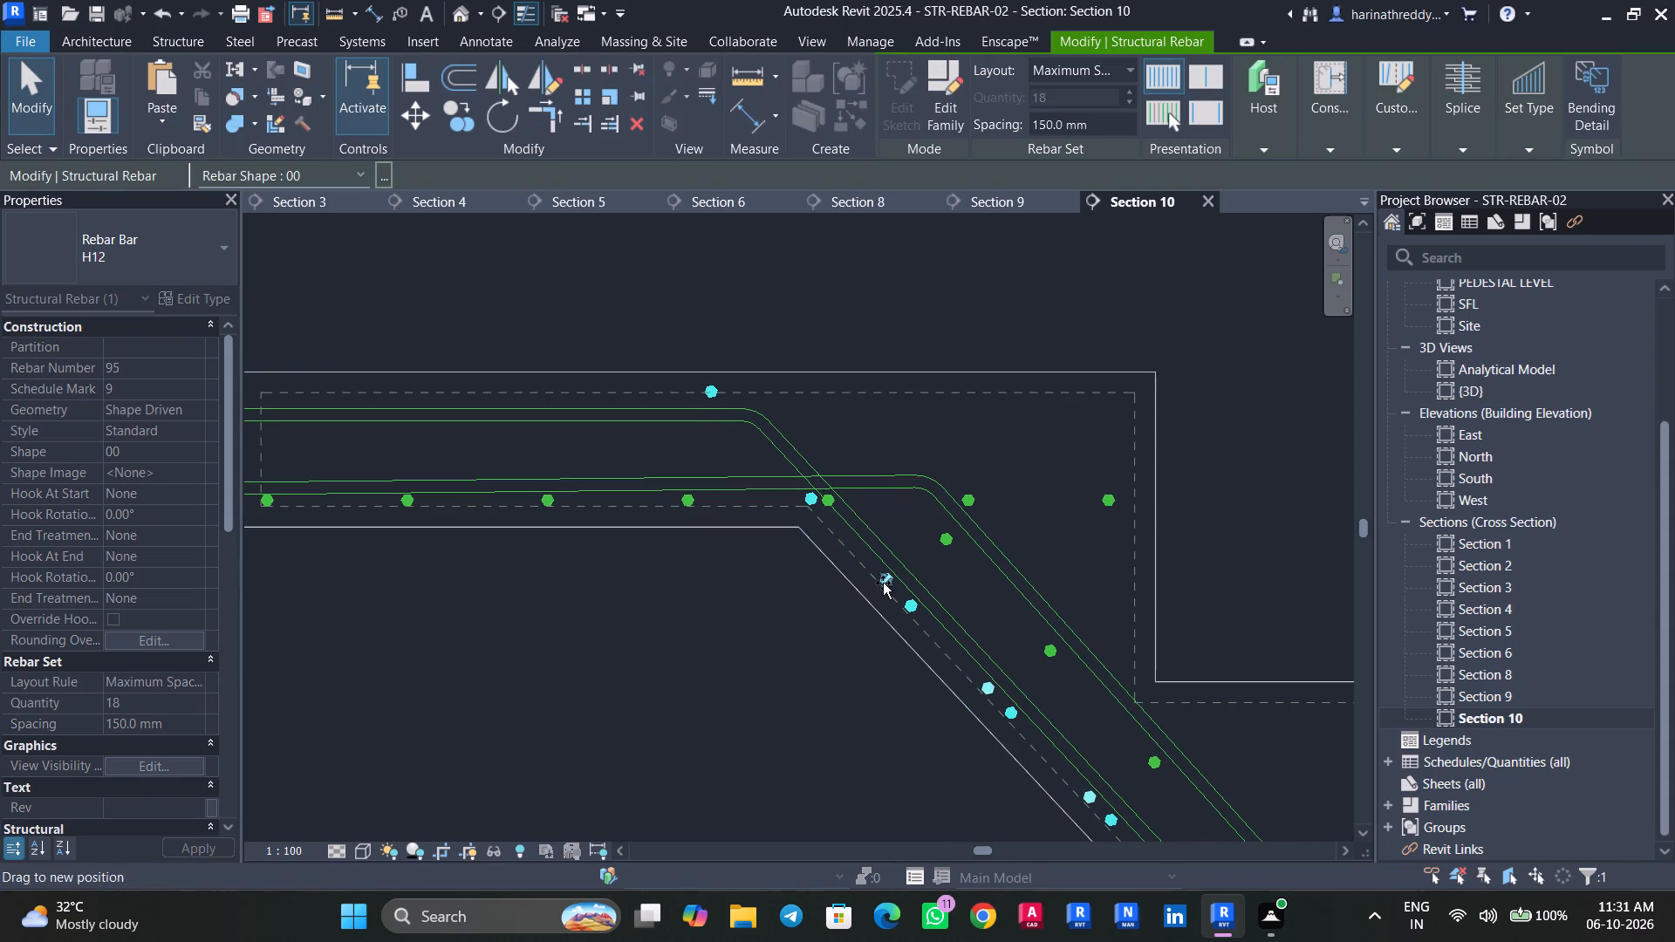
pyautogui.moveTo(883, 583); pyautogui.dragTo(885, 586)
pyautogui.press('Escape')
pyautogui.press('Escape')
# Shorten the landing's bottom distribution set on its stair side so its last bar sits at the landing-to-flight corner.
pyautogui.click(1118, 500)
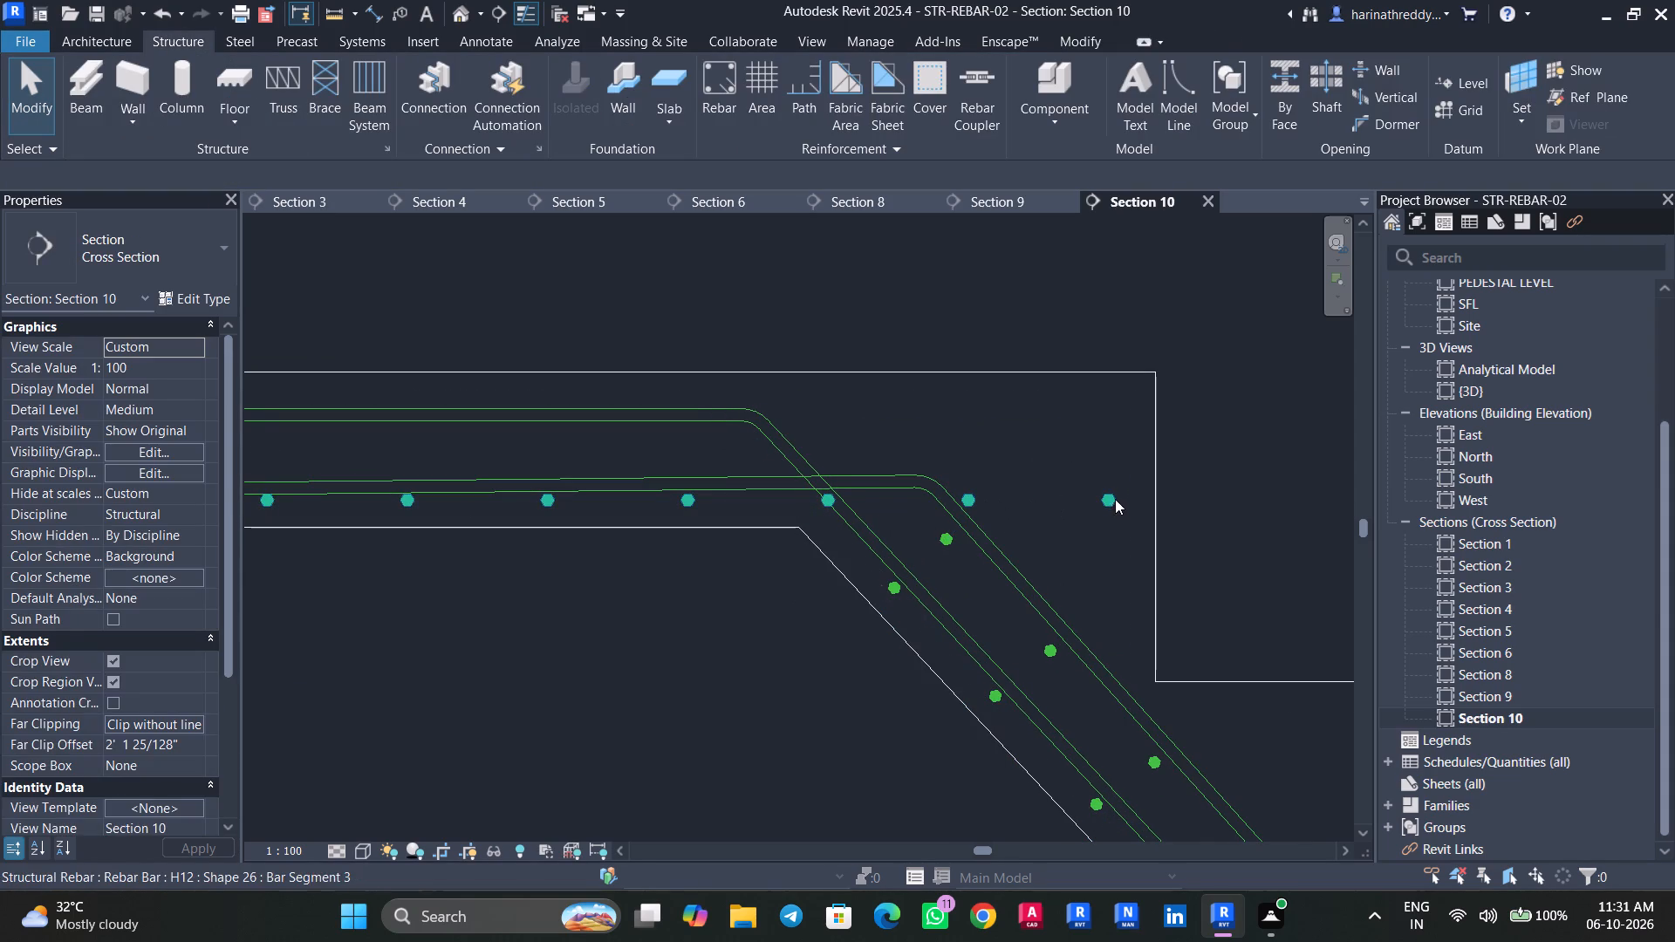
pyautogui.moveTo(1103, 451); pyautogui.dragTo(794, 464)
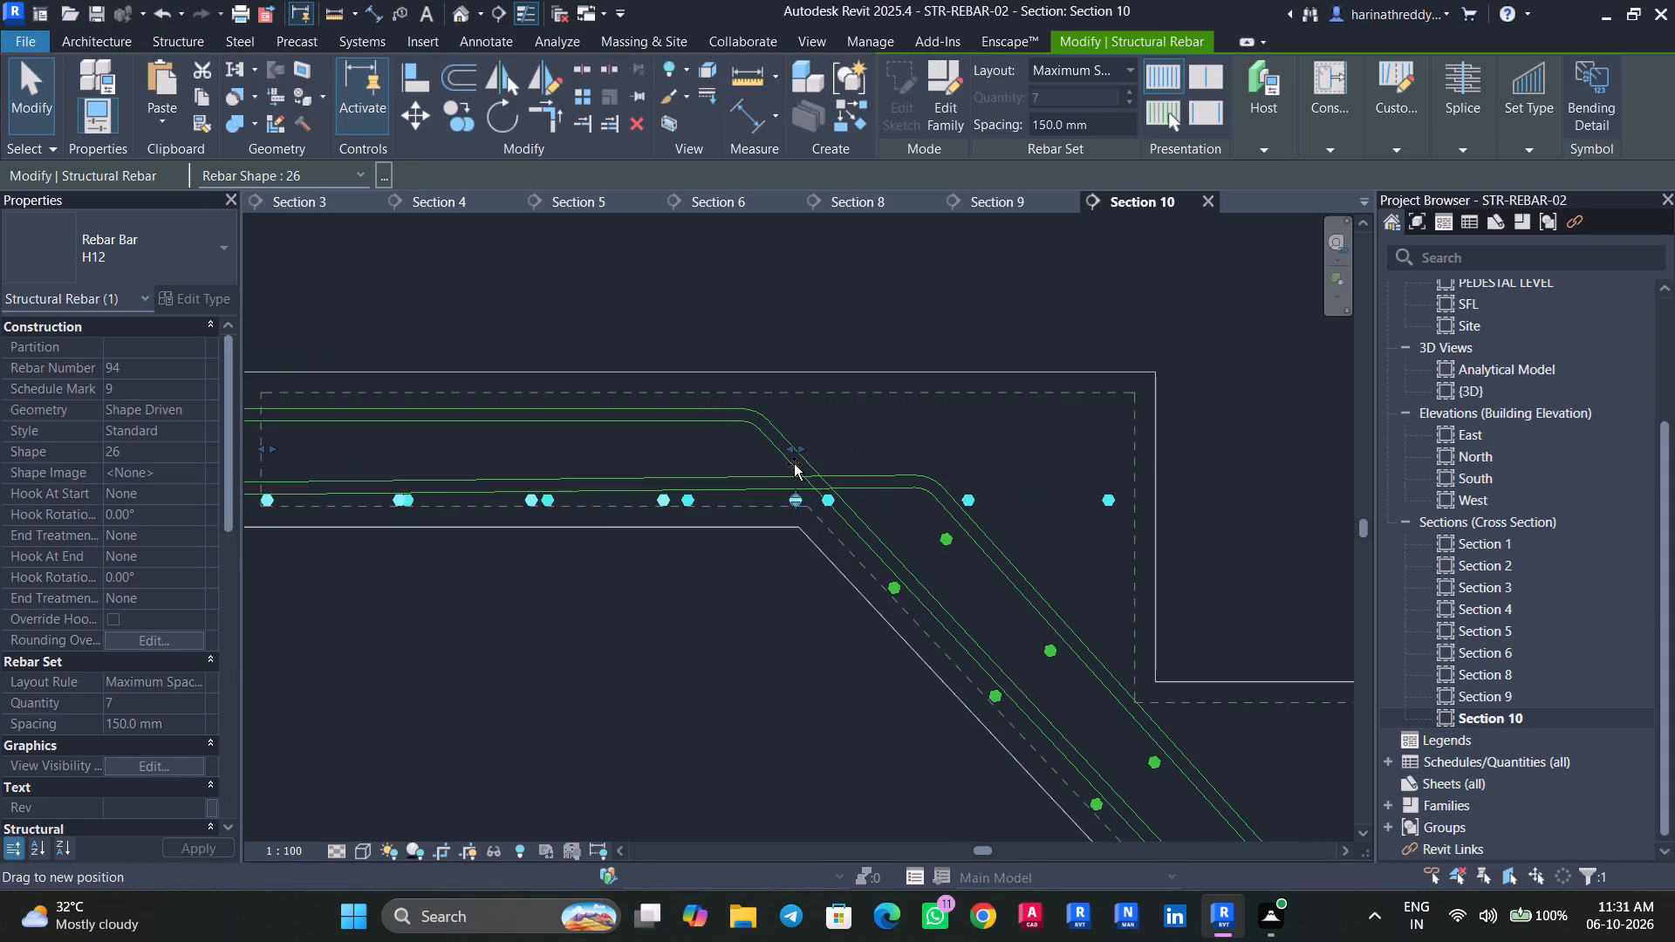
pyautogui.moveTo(794, 464); pyautogui.dragTo(803, 467)
pyautogui.press('Escape')
pyautogui.press('Escape')
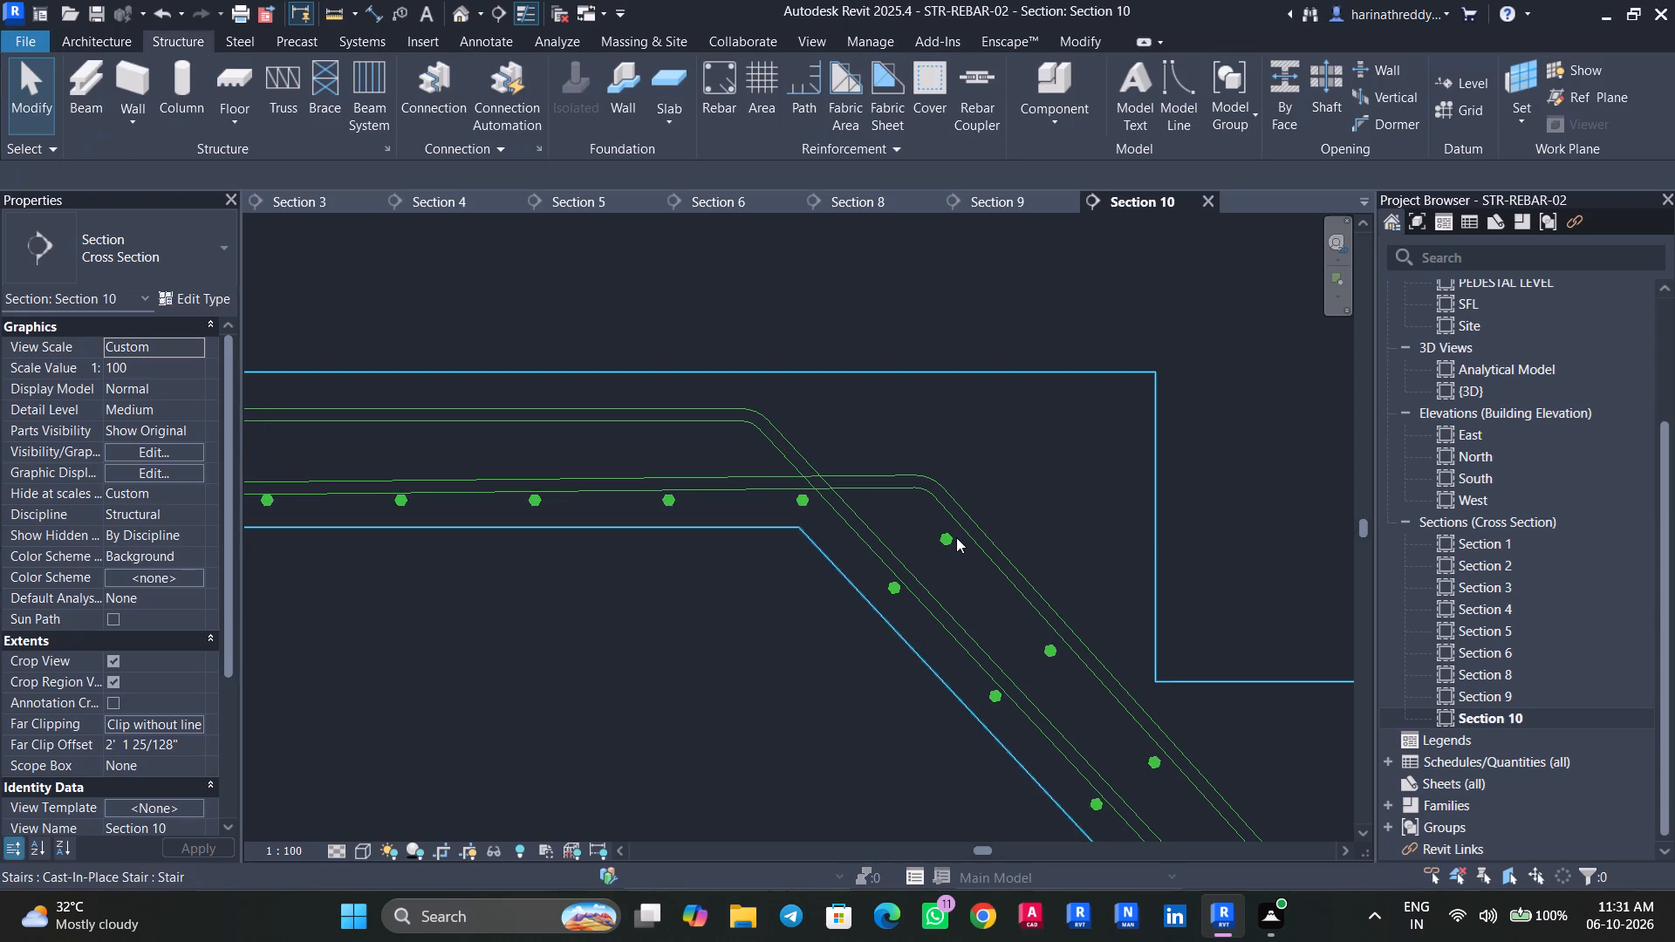
# Extend the upper distribution set's top end slightly up the slope to sit beneath the upper bars' bend, and nudge it.
pyautogui.click(956, 537)
pyautogui.press('Escape')
pyautogui.press('Escape')
pyautogui.click(942, 533)
pyautogui.moveTo(941, 535); pyautogui.dragTo(914, 512)
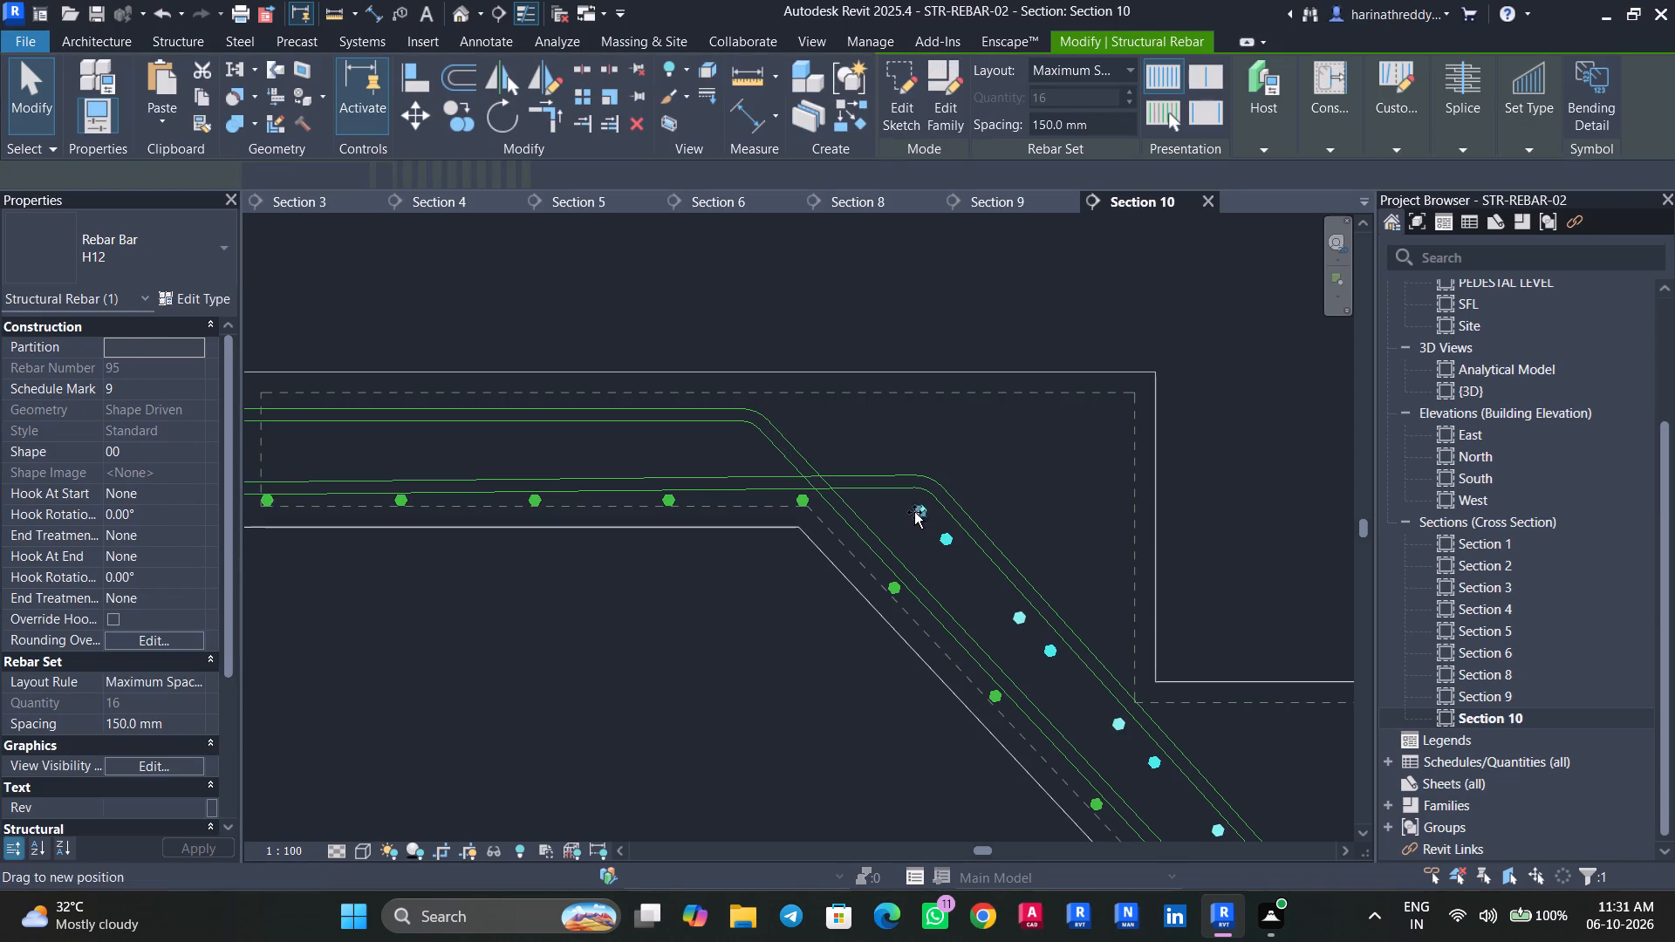
pyautogui.moveTo(914, 512); pyautogui.dragTo(921, 514)
pyautogui.press('Right')
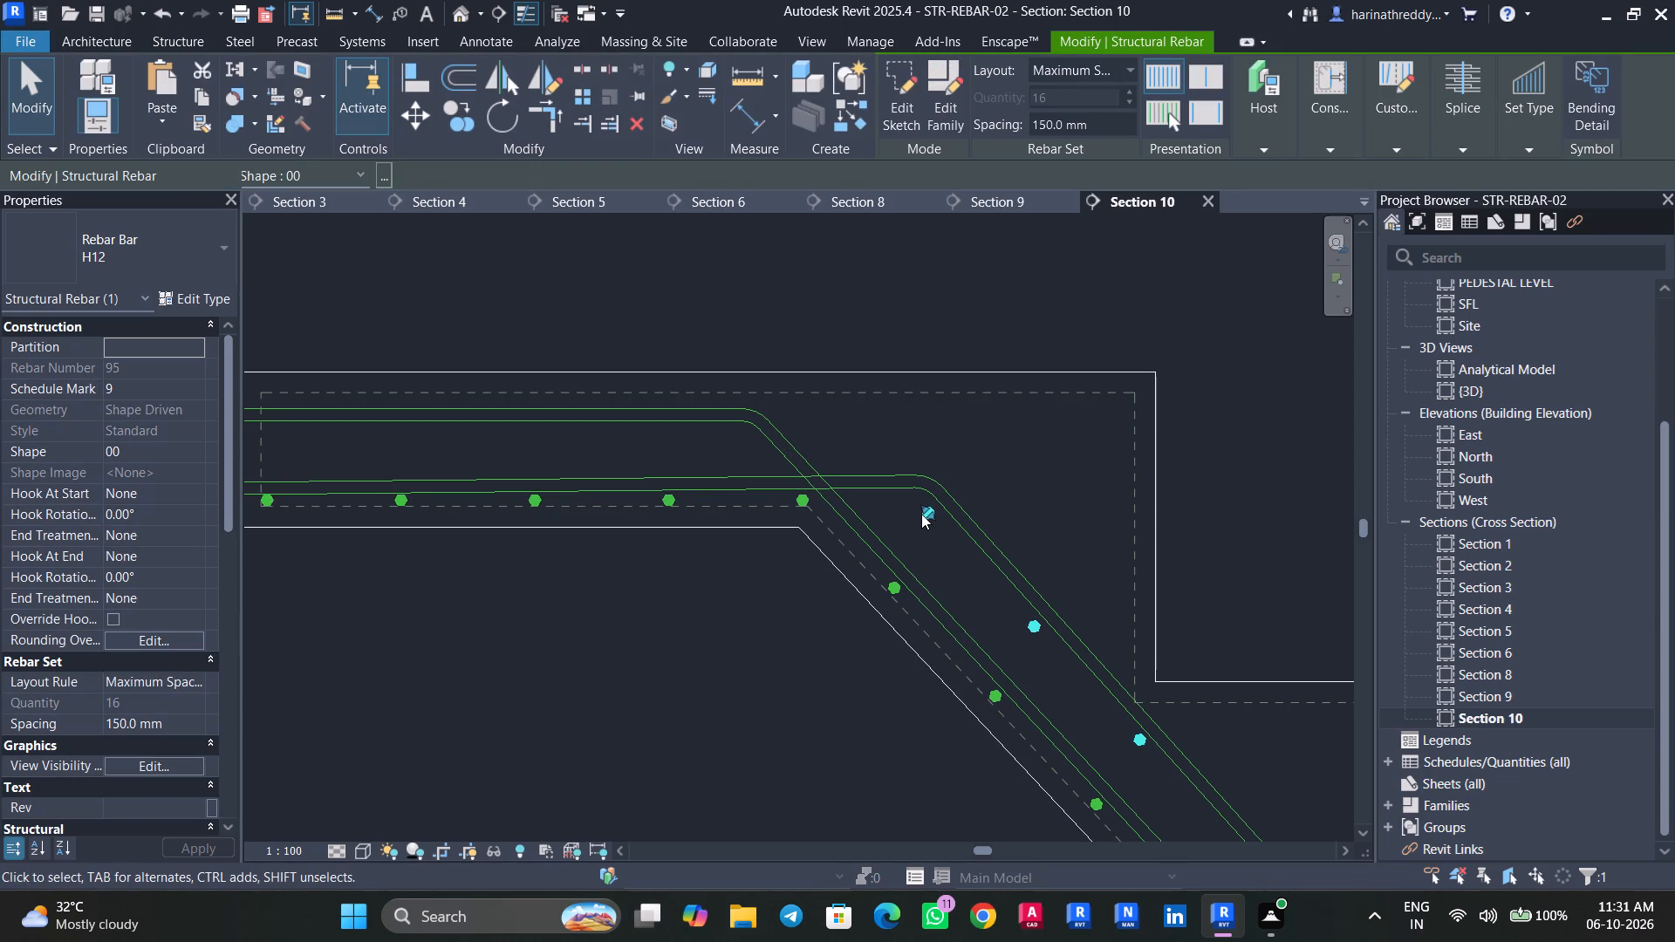
# Undo the last nudges of the flight's upper distribution set.
pyautogui.press('Right')
pyautogui.scroll(-4, 909, 581)
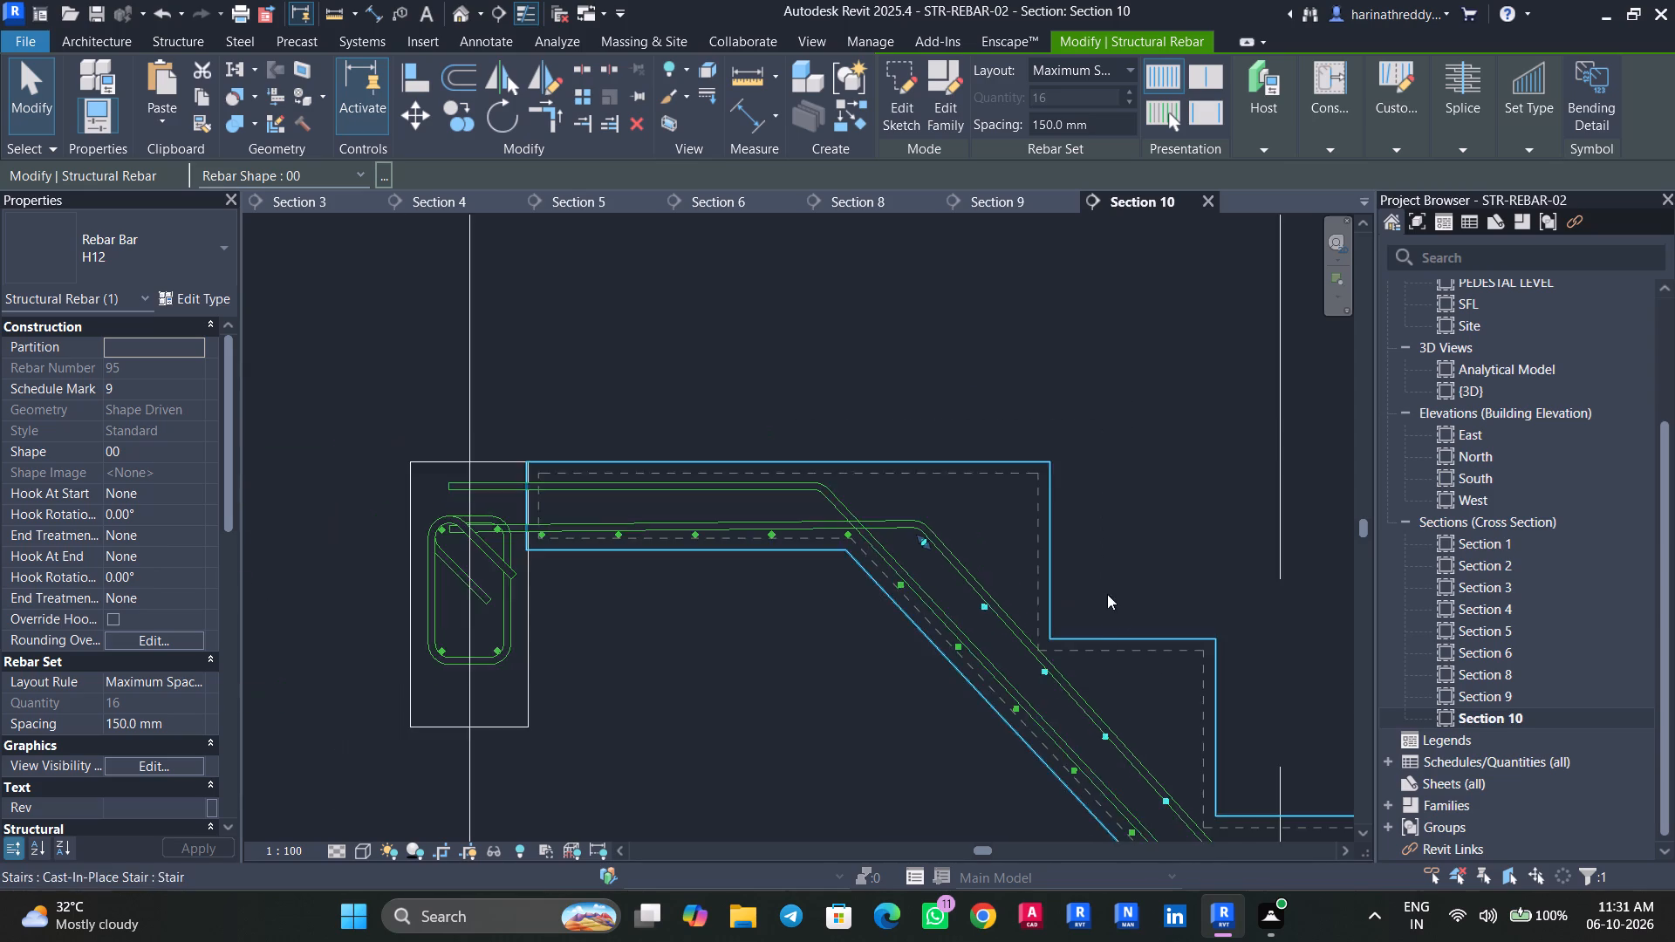
pyautogui.moveTo(1106, 601); pyautogui.dragTo(952, 201, button='middle')
pyautogui.hotkey('ctrl', 'z')
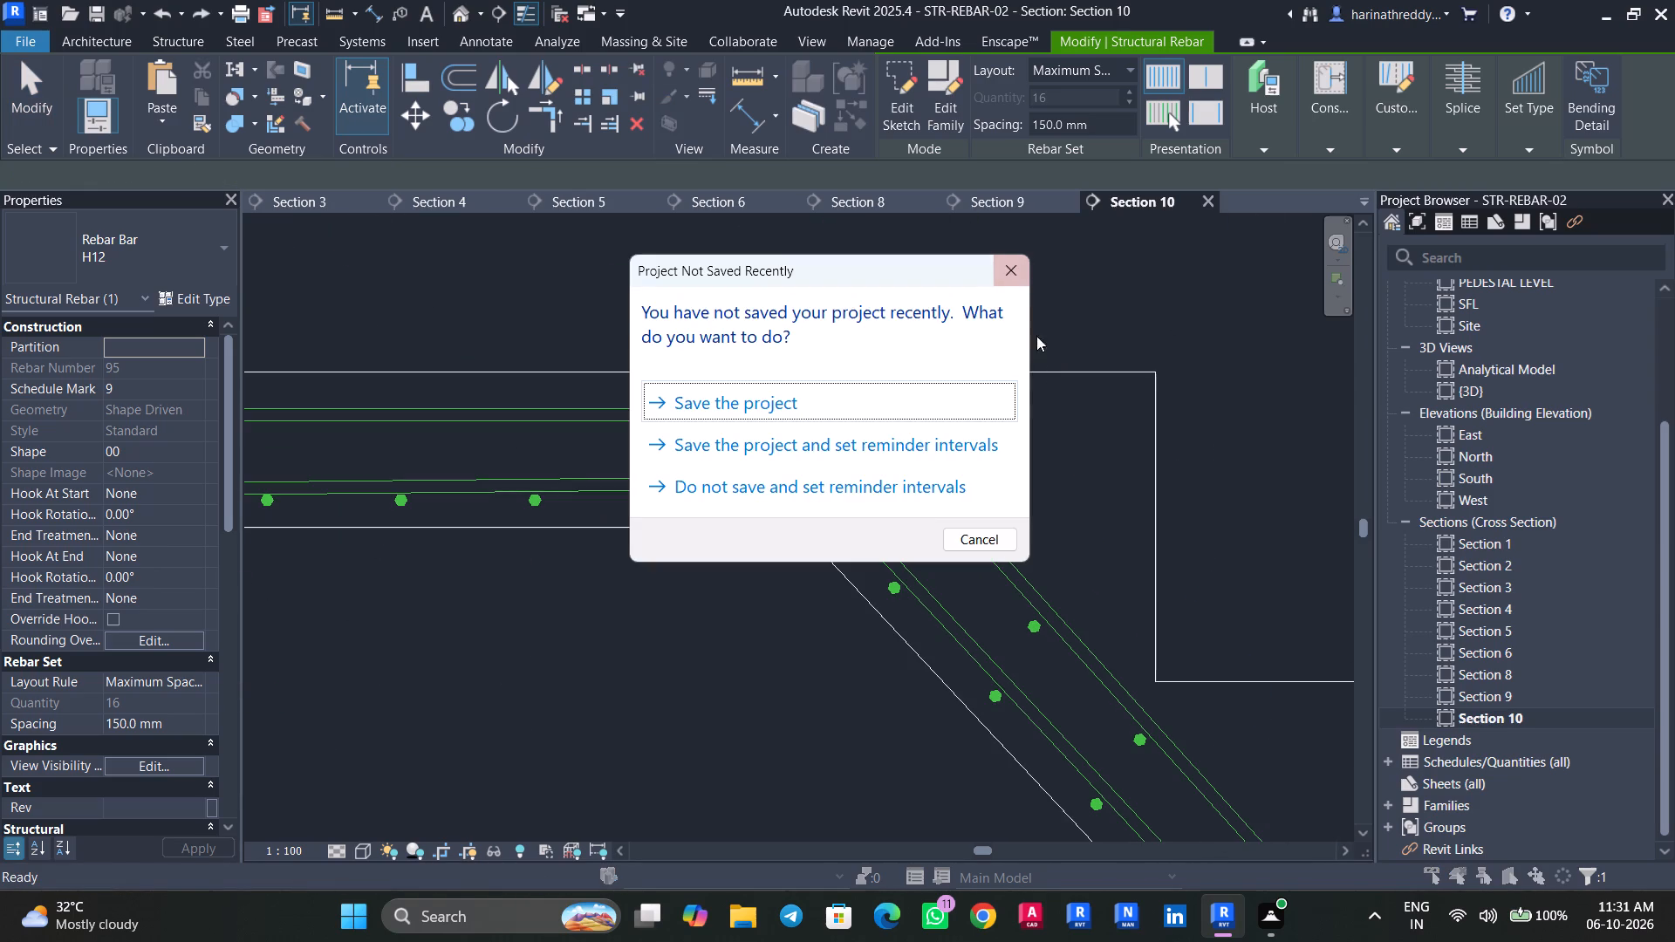
pyautogui.click(1003, 275)
pyautogui.scroll(6, 923, 467)
pyautogui.moveTo(1026, 570); pyautogui.dragTo(803, 192, button='middle')
pyautogui.scroll(-4, 877, 286)
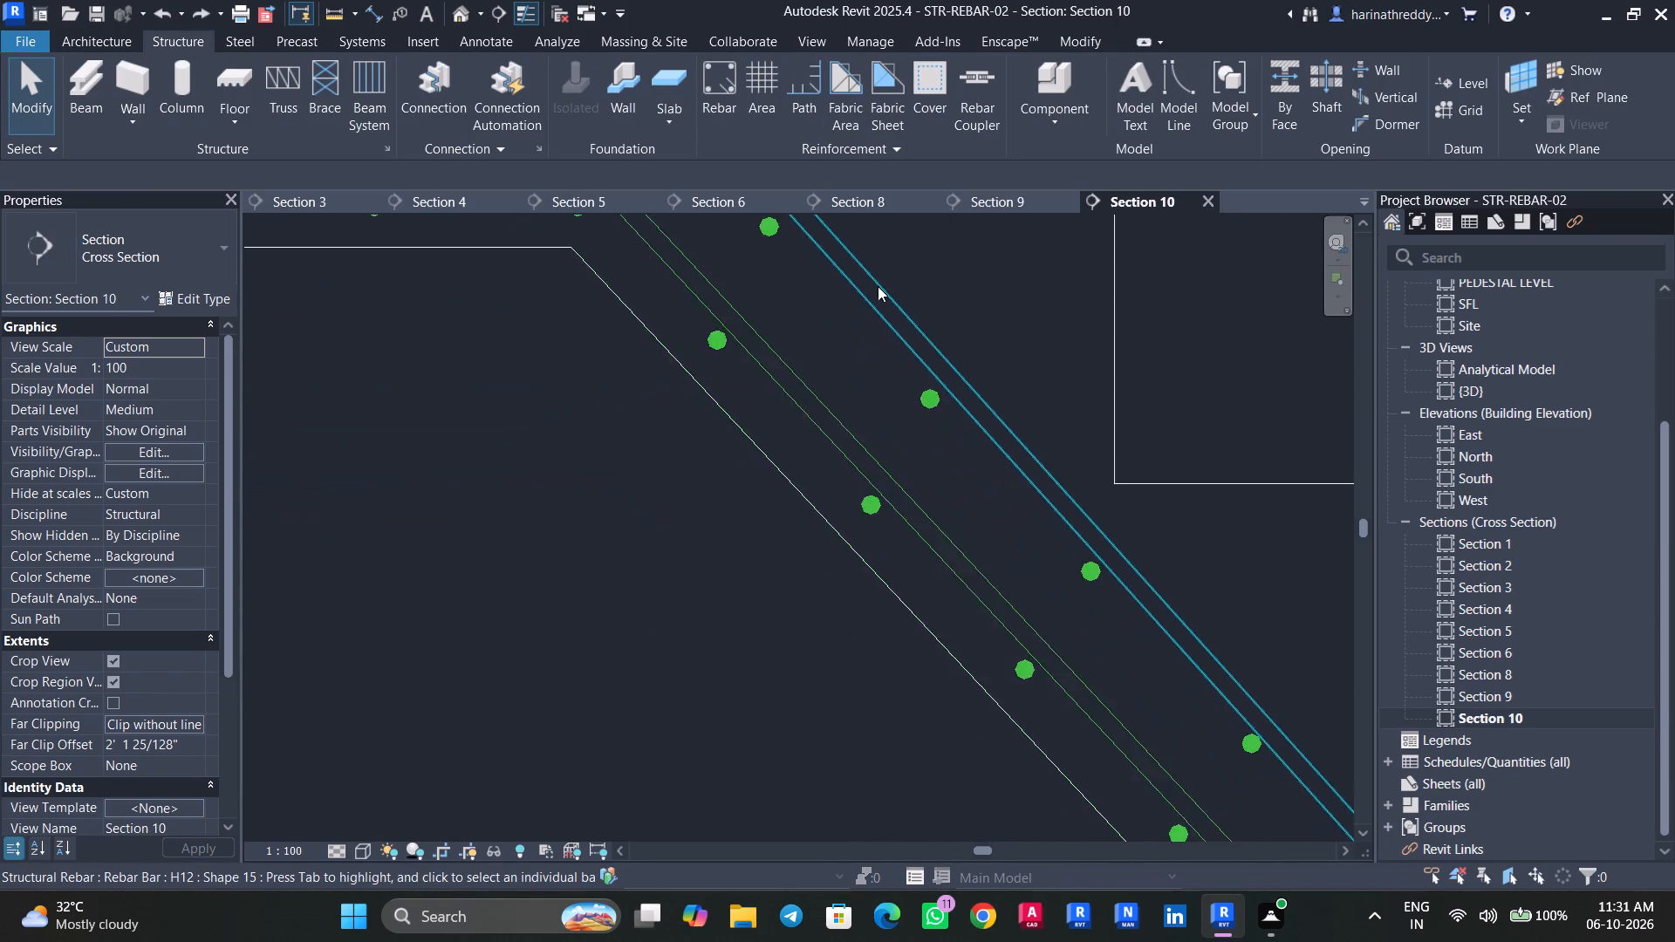
pyautogui.scroll(-3, 878, 286)
pyautogui.scroll(11, 1179, 661)
pyautogui.moveTo(1207, 656); pyautogui.dragTo(945, 315, button='middle')
pyautogui.scroll(1, 1008, 413)
pyautogui.scroll(-3, 952, 413)
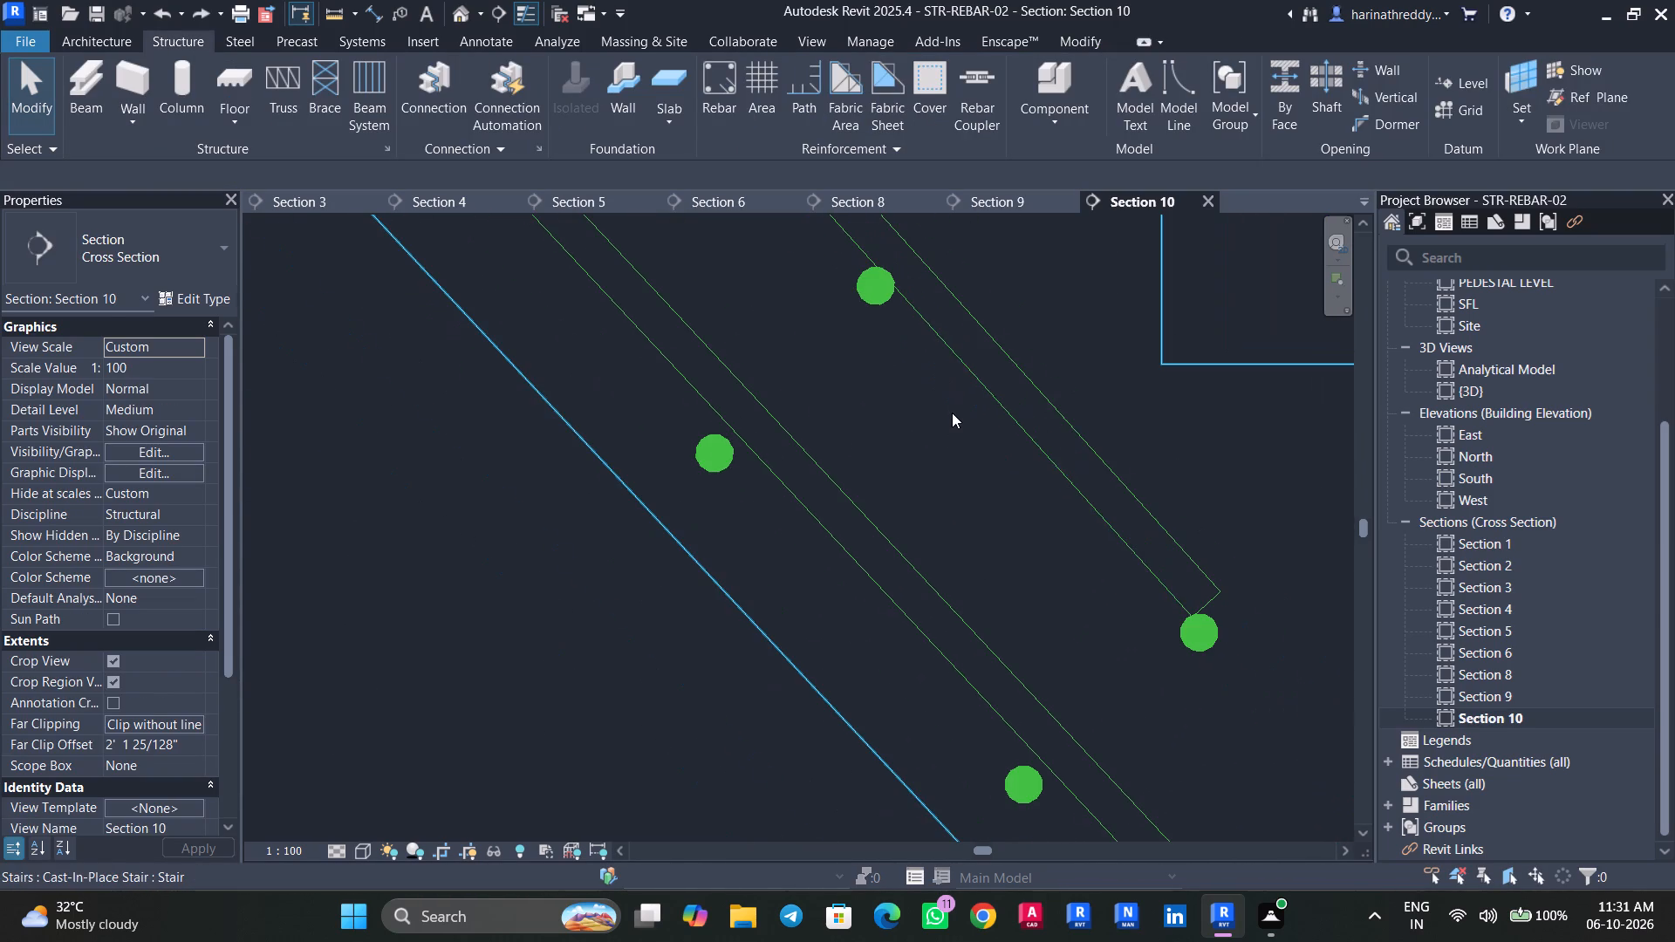
pyautogui.hotkey('ctrl', 'z')
# Examine the upper distribution set around the point where the upper landing bars end on the flight.
pyautogui.scroll(-4, 1022, 500)
pyautogui.moveTo(1084, 542); pyautogui.dragTo(915, 296, button='middle')
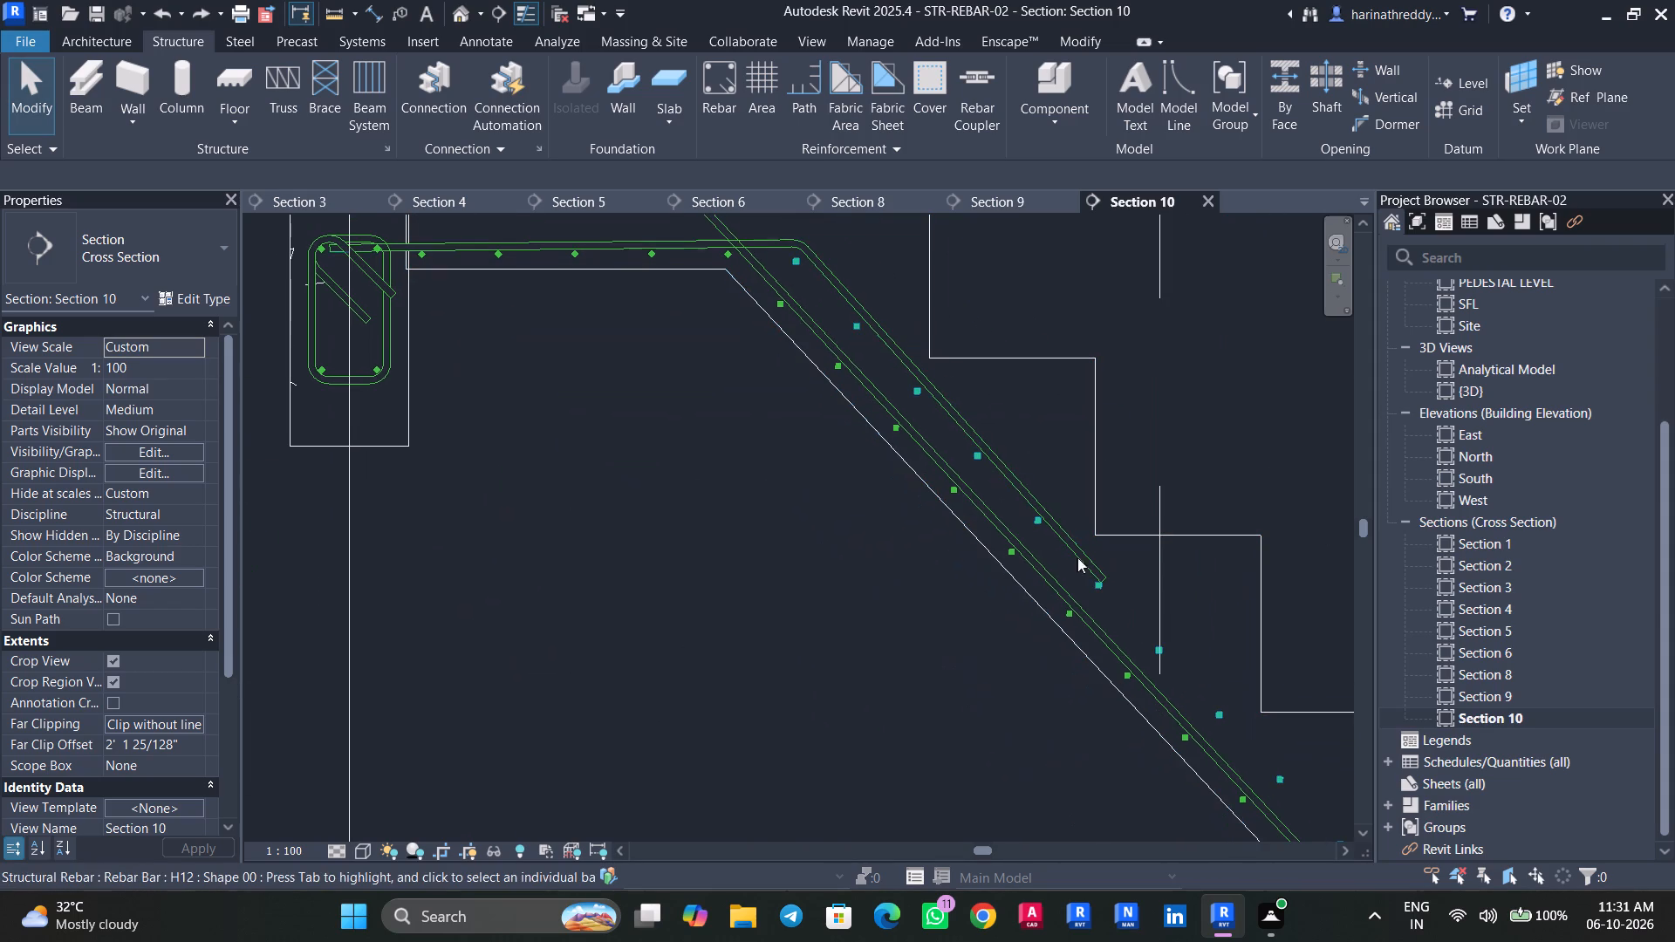
pyautogui.click(1100, 593)
pyautogui.moveTo(1139, 624); pyautogui.dragTo(933, 372, button='middle')
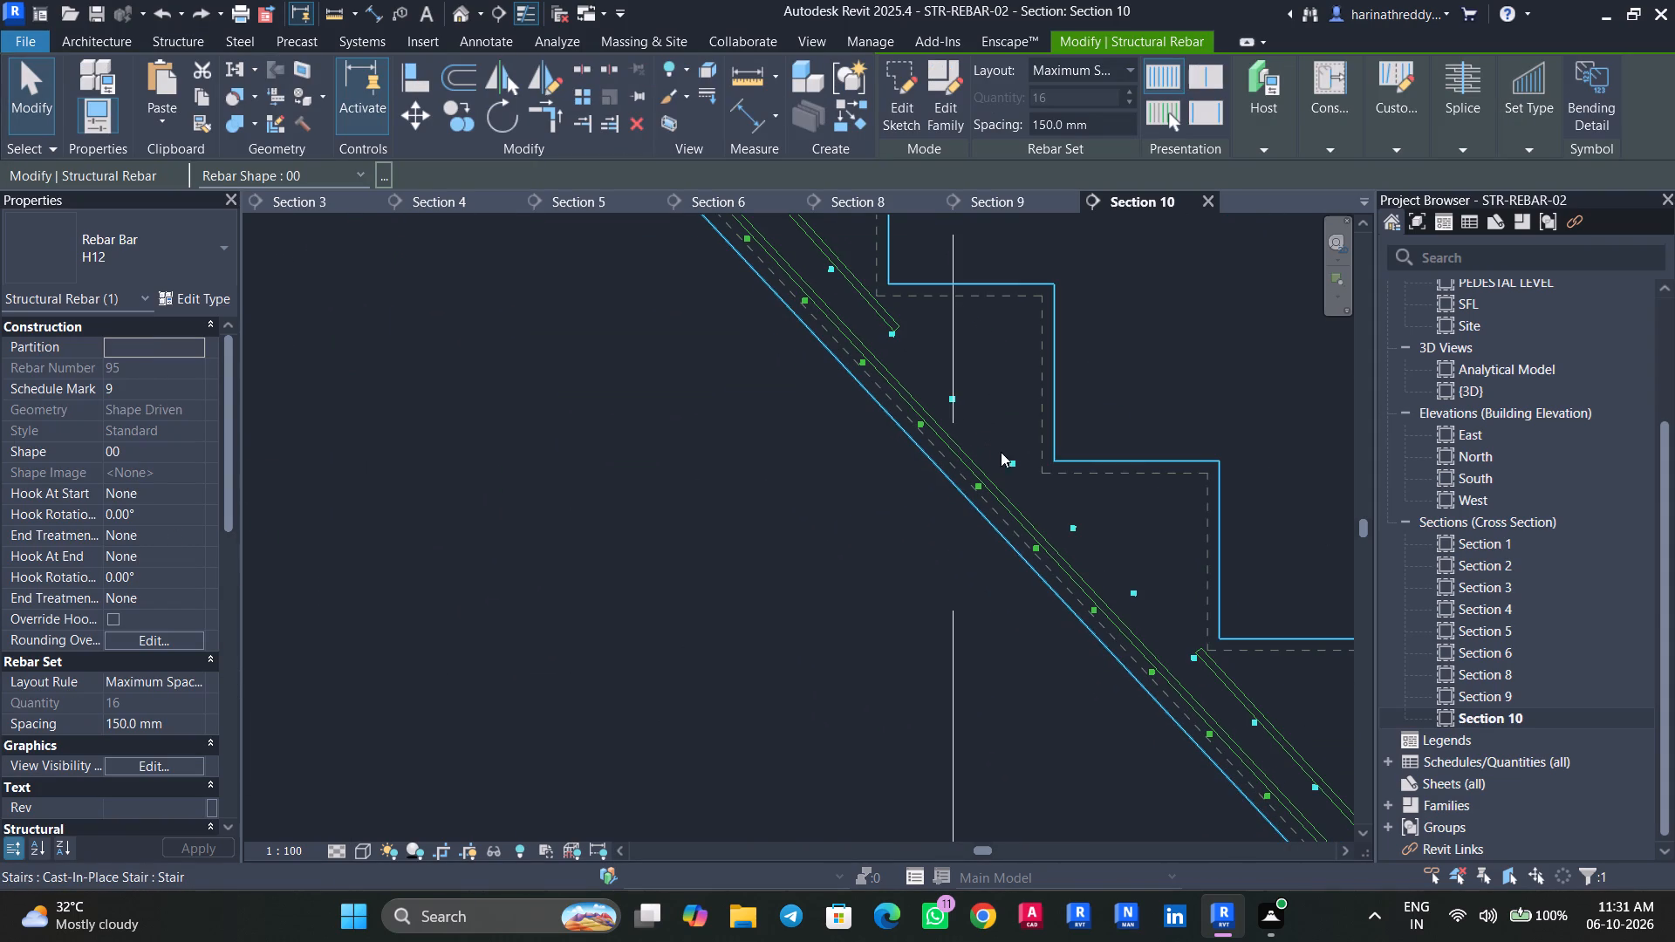
pyautogui.scroll(7, 906, 342)
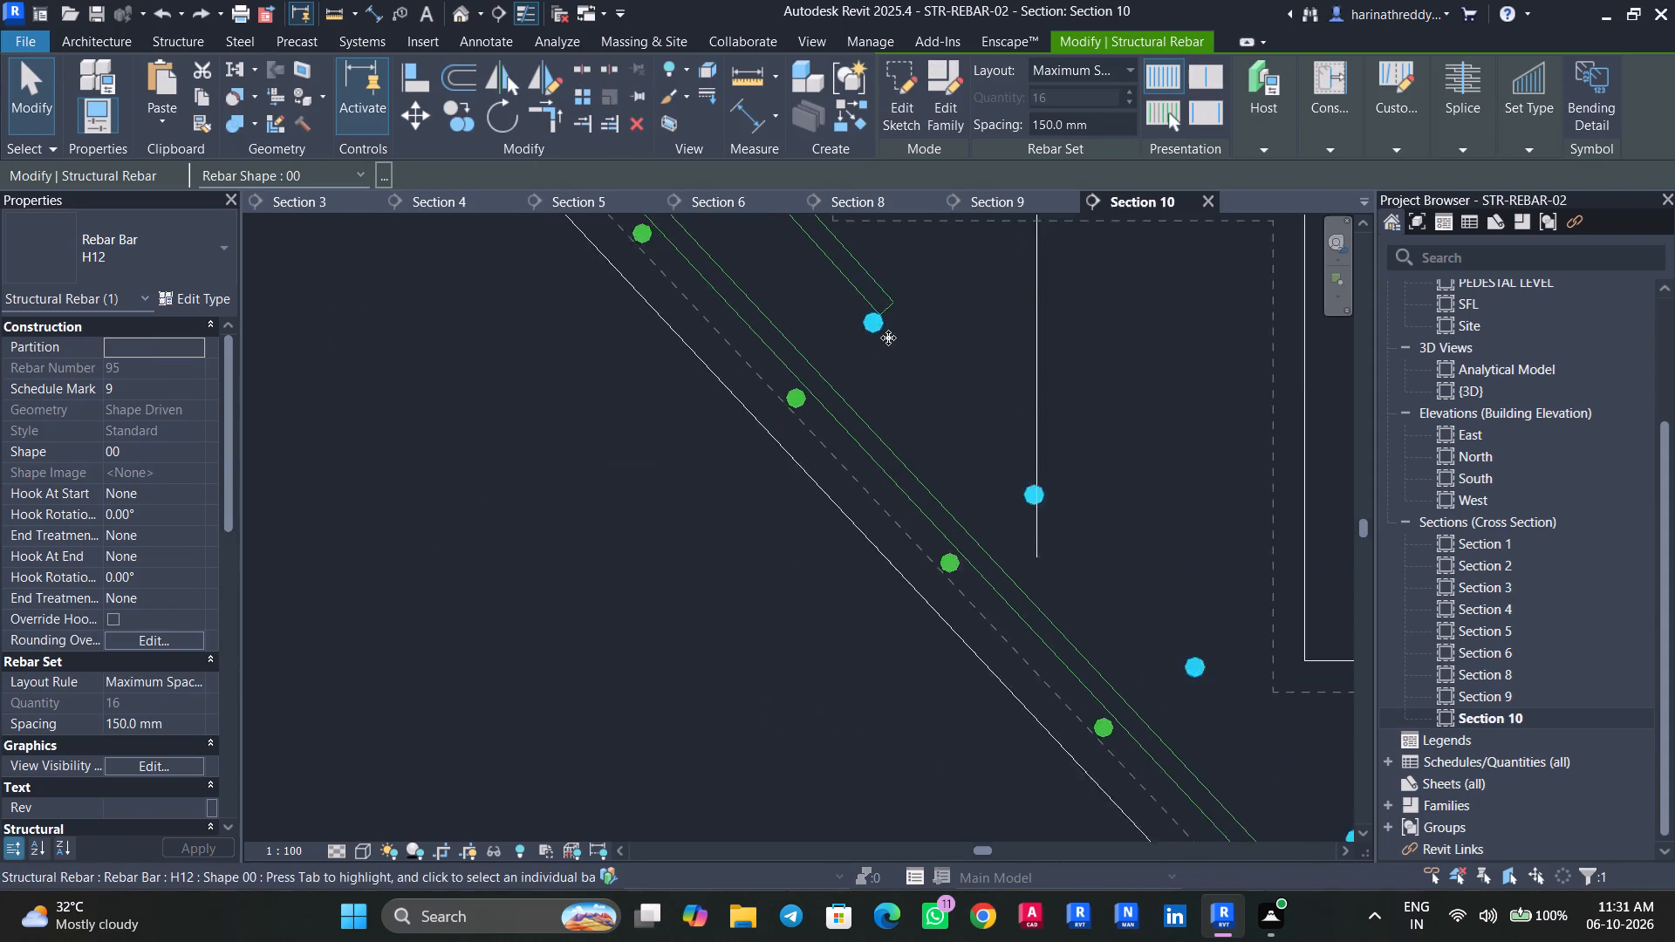
pyautogui.scroll(1, 888, 338)
pyautogui.moveTo(888, 344); pyautogui.dragTo(1011, 590, button='middle')
pyautogui.scroll(4, 874, 453)
pyautogui.scroll(-5, 927, 529)
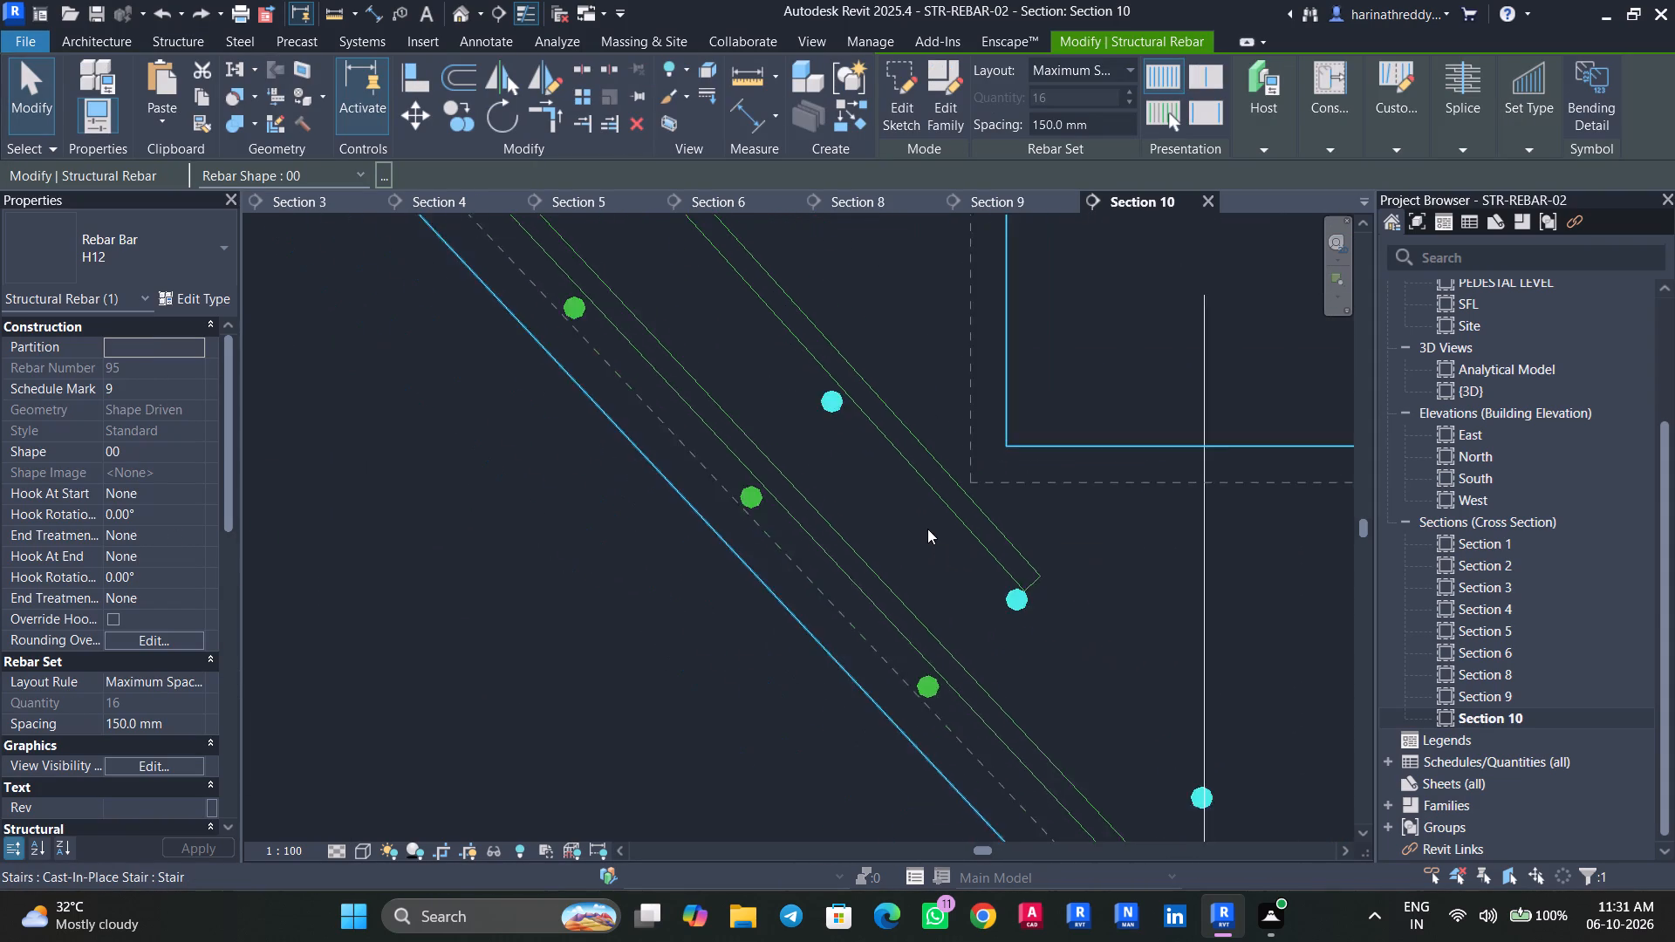
pyautogui.scroll(-8, 927, 529)
pyautogui.press('Escape')
pyautogui.press('Escape')
# Examine the upper main bar and the distribution bars along the flight's lower part, down to its base.
pyautogui.moveTo(994, 565); pyautogui.dragTo(890, 289, button='middle')
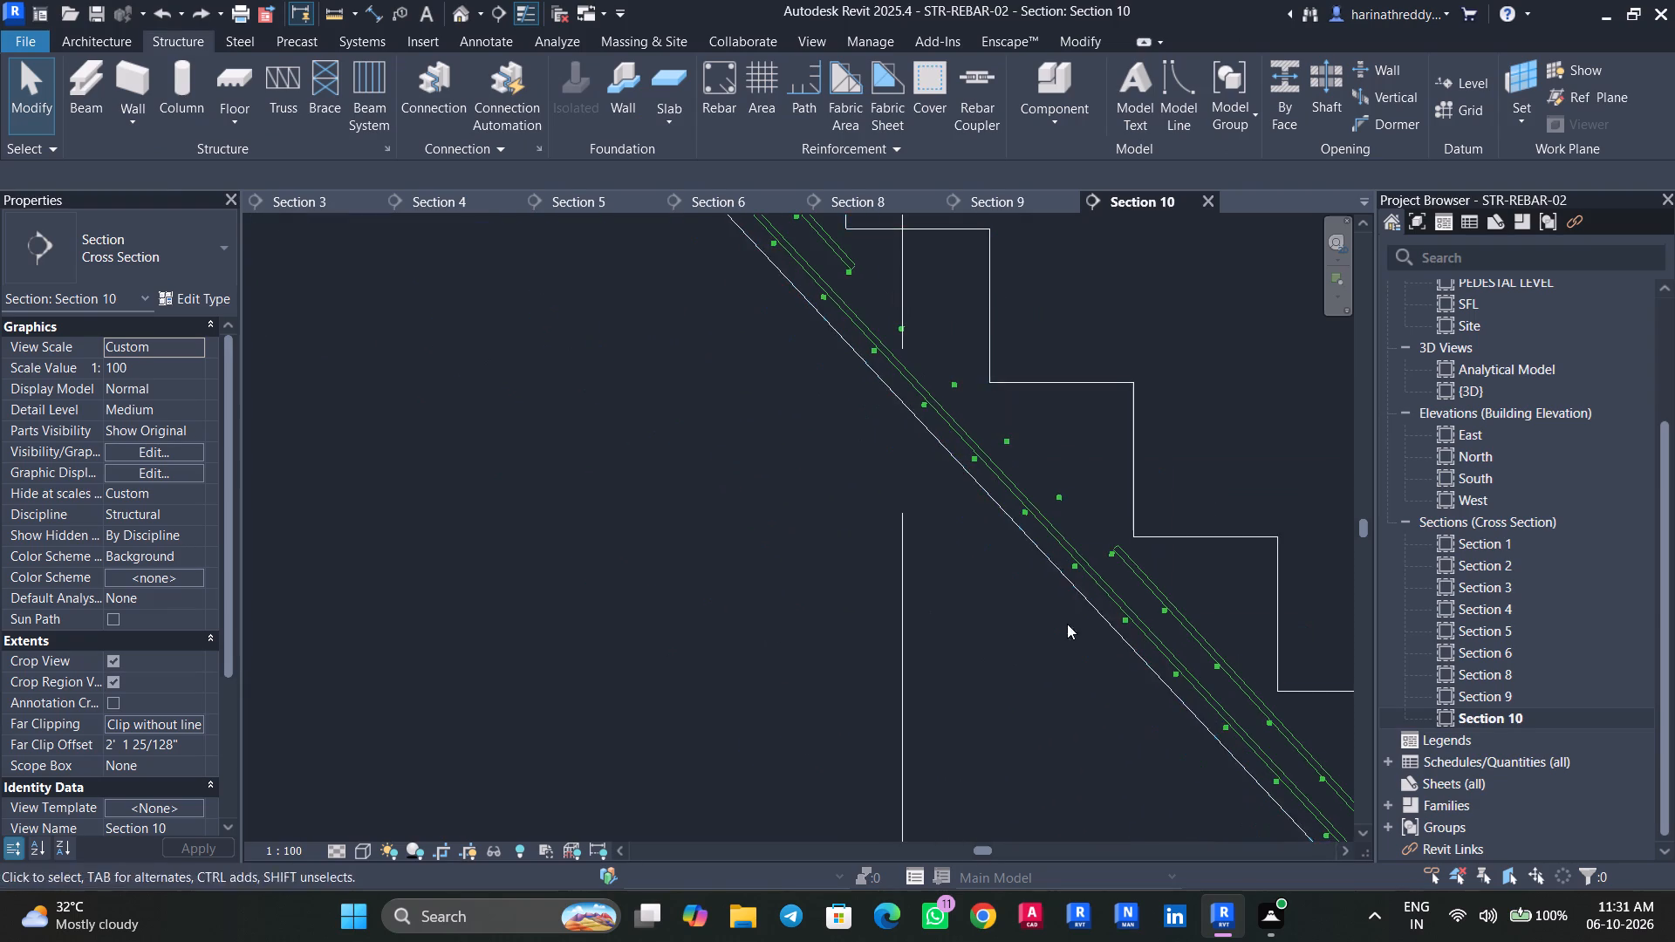
pyautogui.moveTo(1051, 622); pyautogui.dragTo(820, 443, button='middle')
pyautogui.scroll(2, 1049, 535)
pyautogui.scroll(-1, 1048, 535)
pyautogui.scroll(10, 1048, 535)
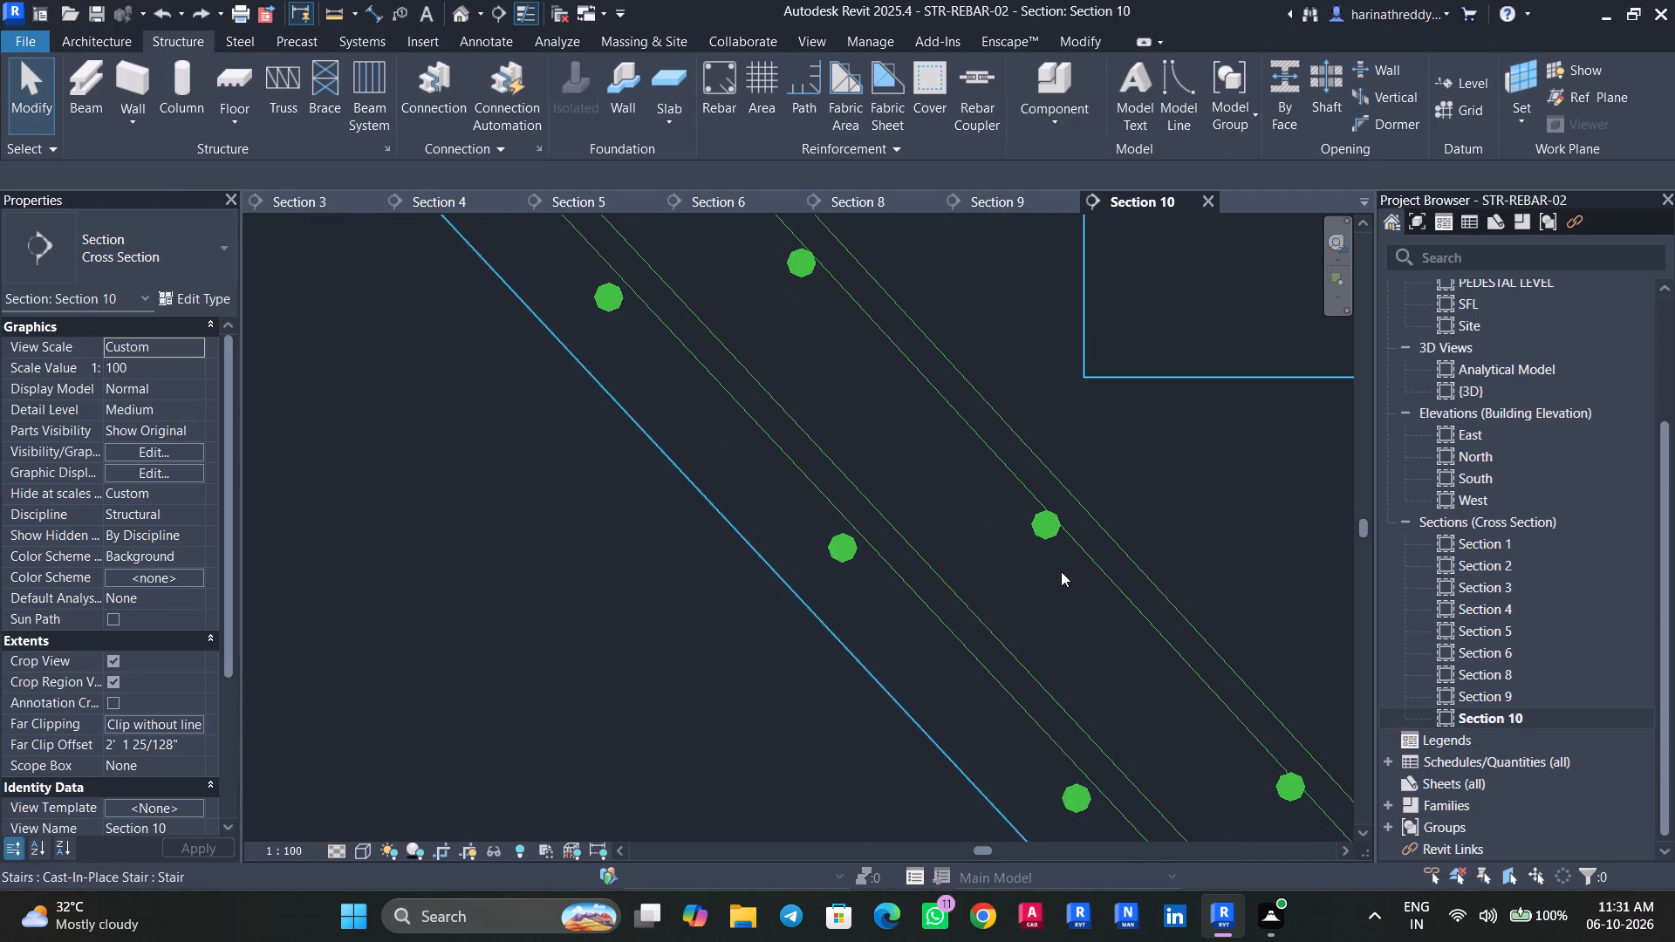
pyautogui.moveTo(1061, 571); pyautogui.dragTo(971, 483, button='middle')
pyautogui.click(1097, 559)
pyautogui.scroll(-2, 1082, 562)
pyautogui.scroll(1, 1082, 562)
pyautogui.scroll(-2, 1082, 562)
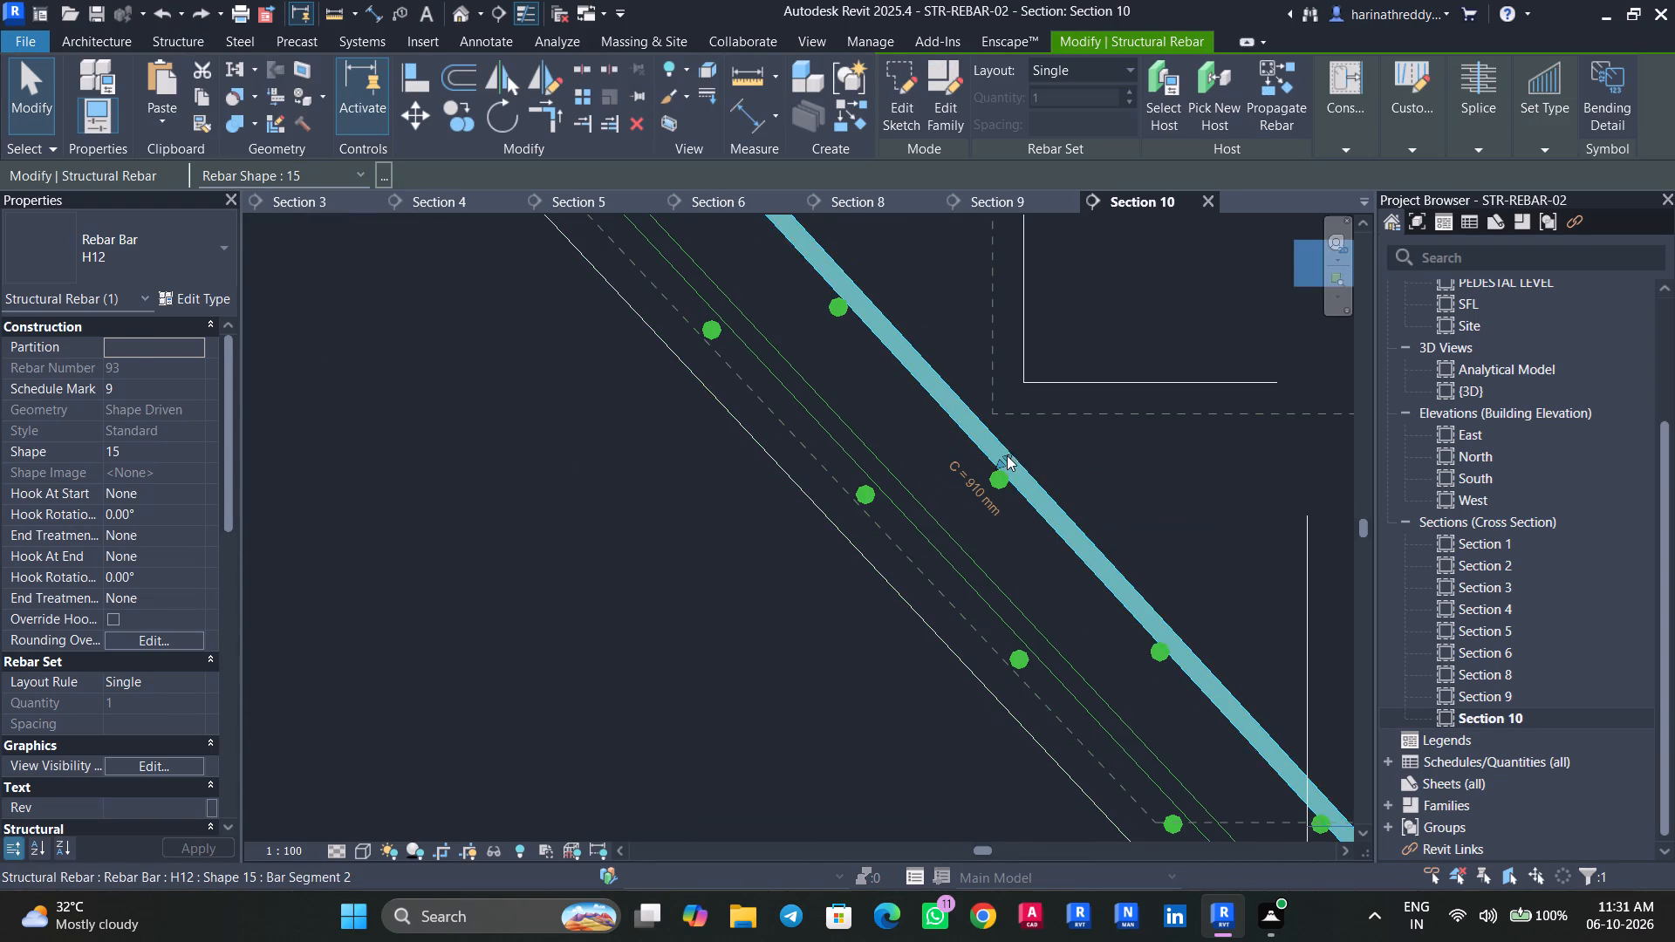
pyautogui.scroll(4, 1007, 455)
pyautogui.click(1011, 458)
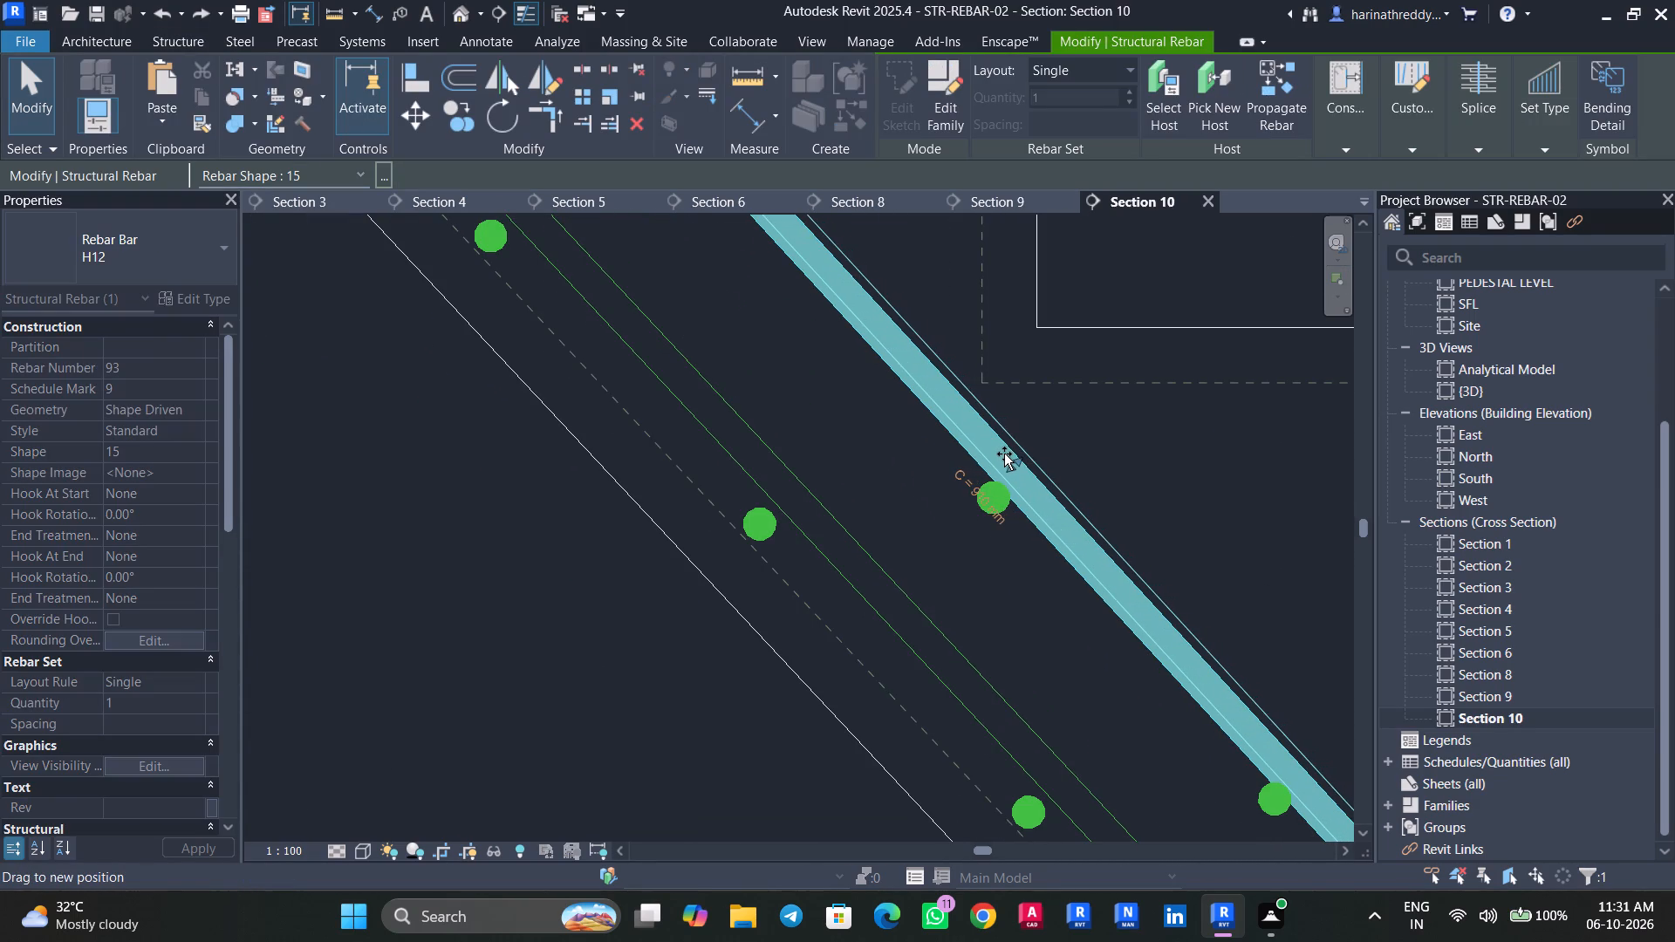
pyautogui.press('Escape')
pyautogui.press('Escape')
pyautogui.press('Escape')
pyautogui.scroll(-9, 1006, 529)
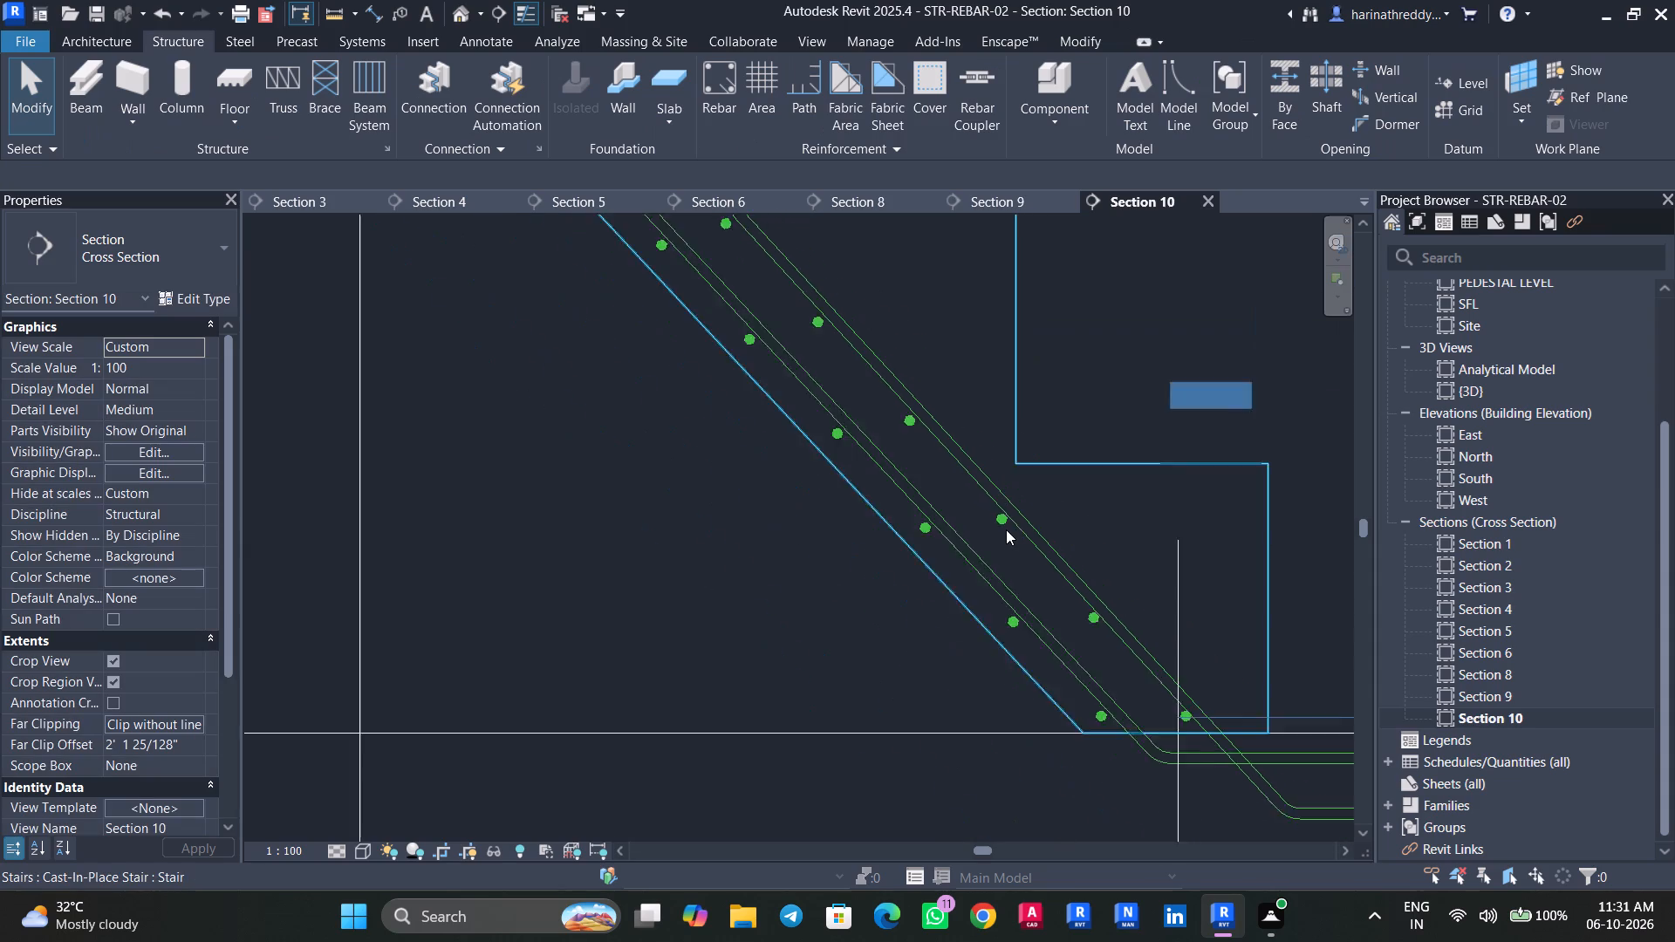
pyautogui.moveTo(1022, 612); pyautogui.dragTo(935, 493, button='middle')
pyautogui.scroll(4, 1043, 587)
pyautogui.scroll(5, 959, 577)
pyautogui.moveTo(958, 579); pyautogui.dragTo(1063, 729, button='middle')
pyautogui.scroll(-16, 1064, 725)
pyautogui.moveTo(840, 587); pyautogui.dragTo(920, 694, button='middle')
pyautogui.scroll(4, 946, 587)
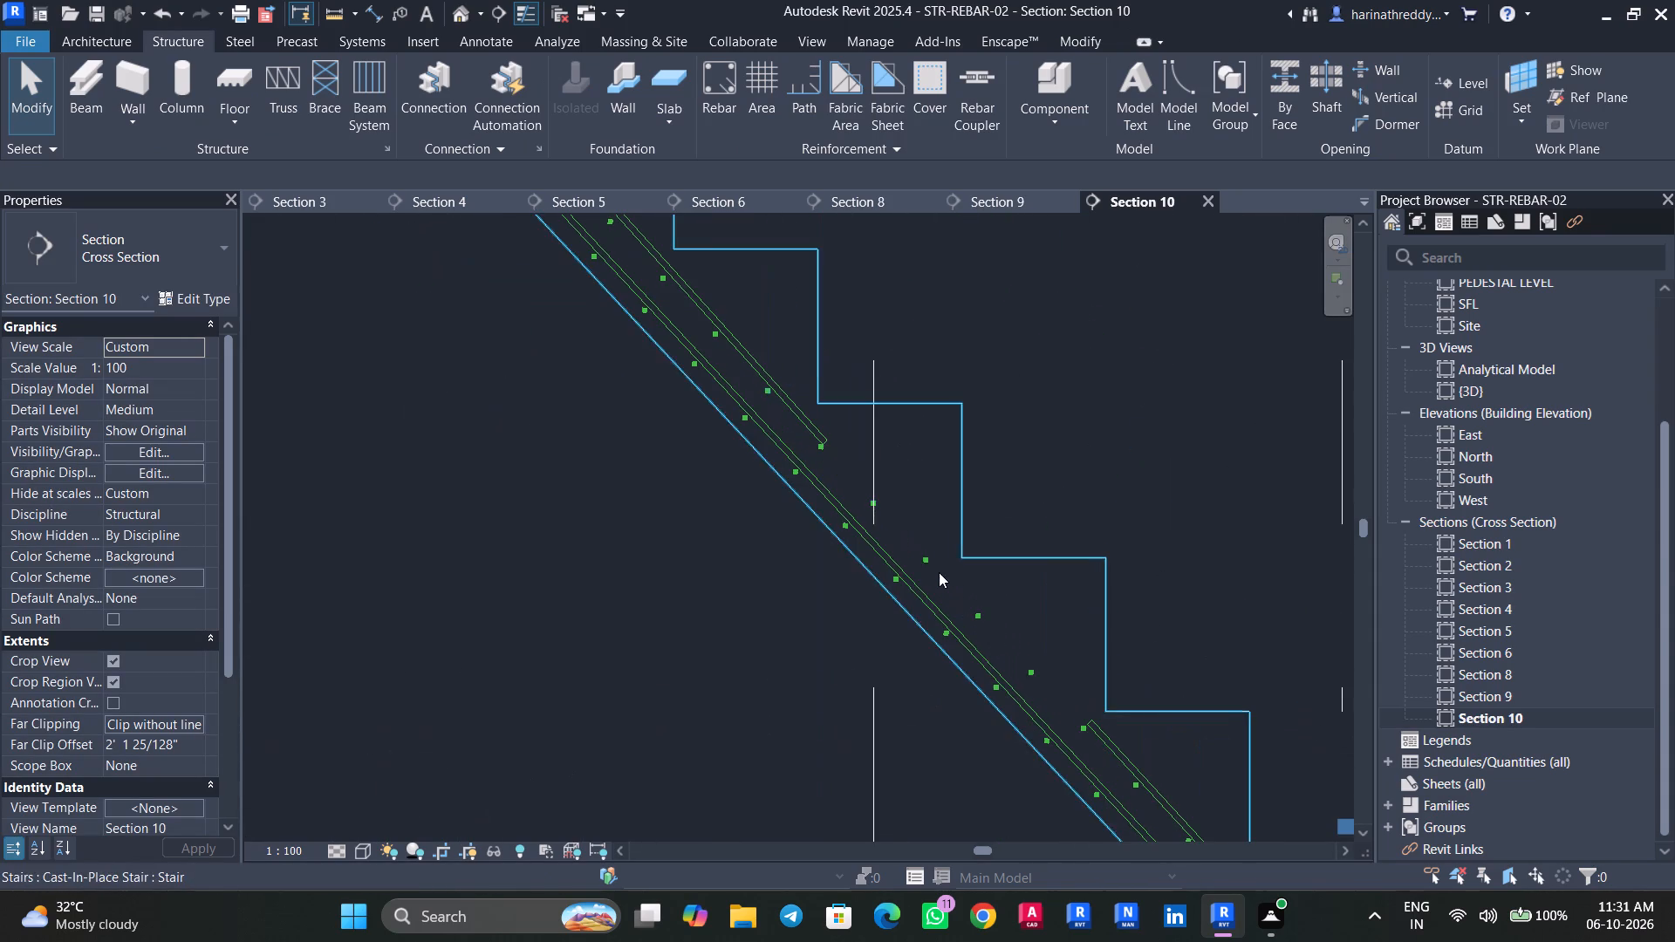
# Select all matching H12 bars and edit their view visibility states together.
pyautogui.click(666, 280)
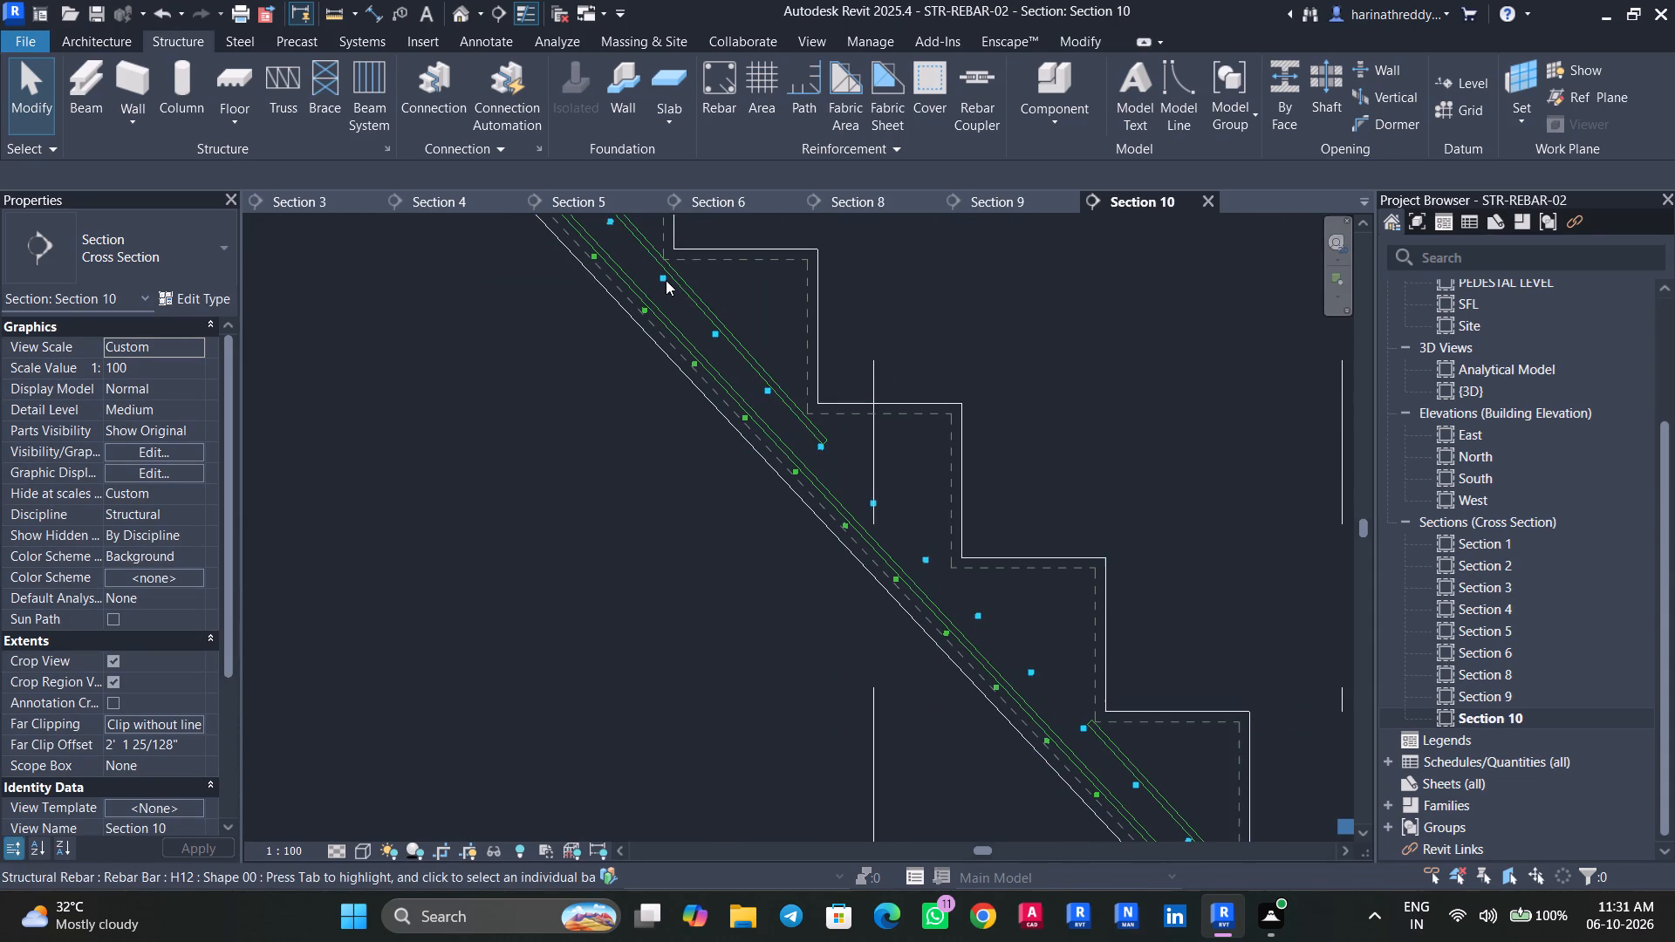
pyautogui.write('SA')
pyautogui.click(184, 767)
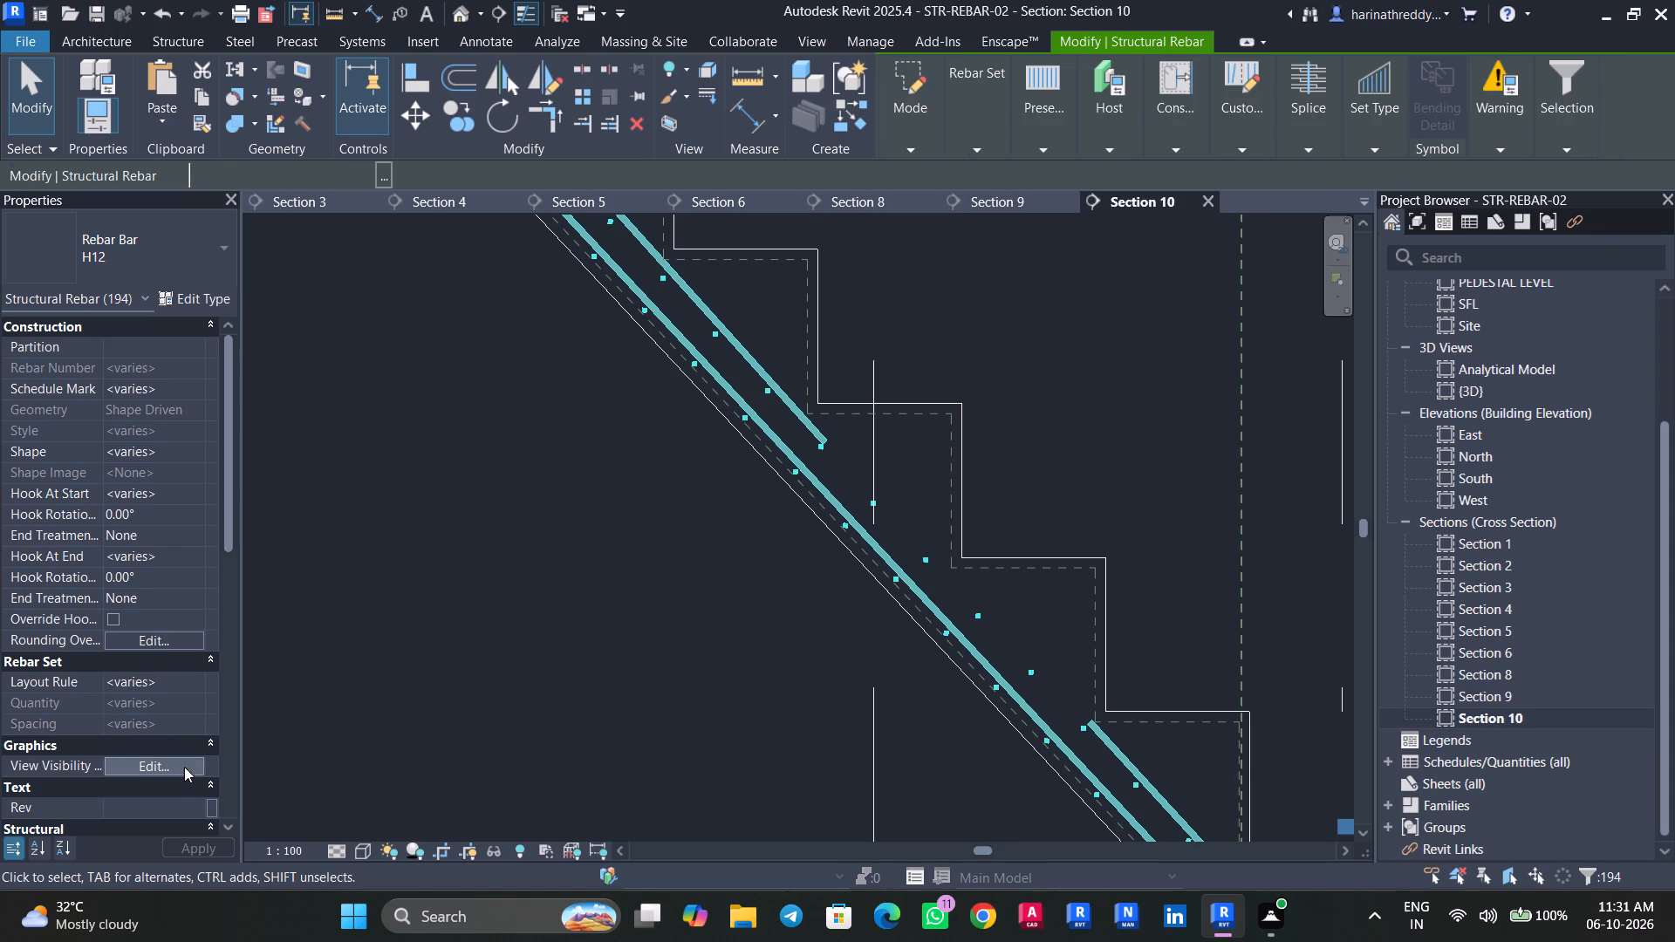
pyautogui.click(1002, 406)
pyautogui.click(957, 642)
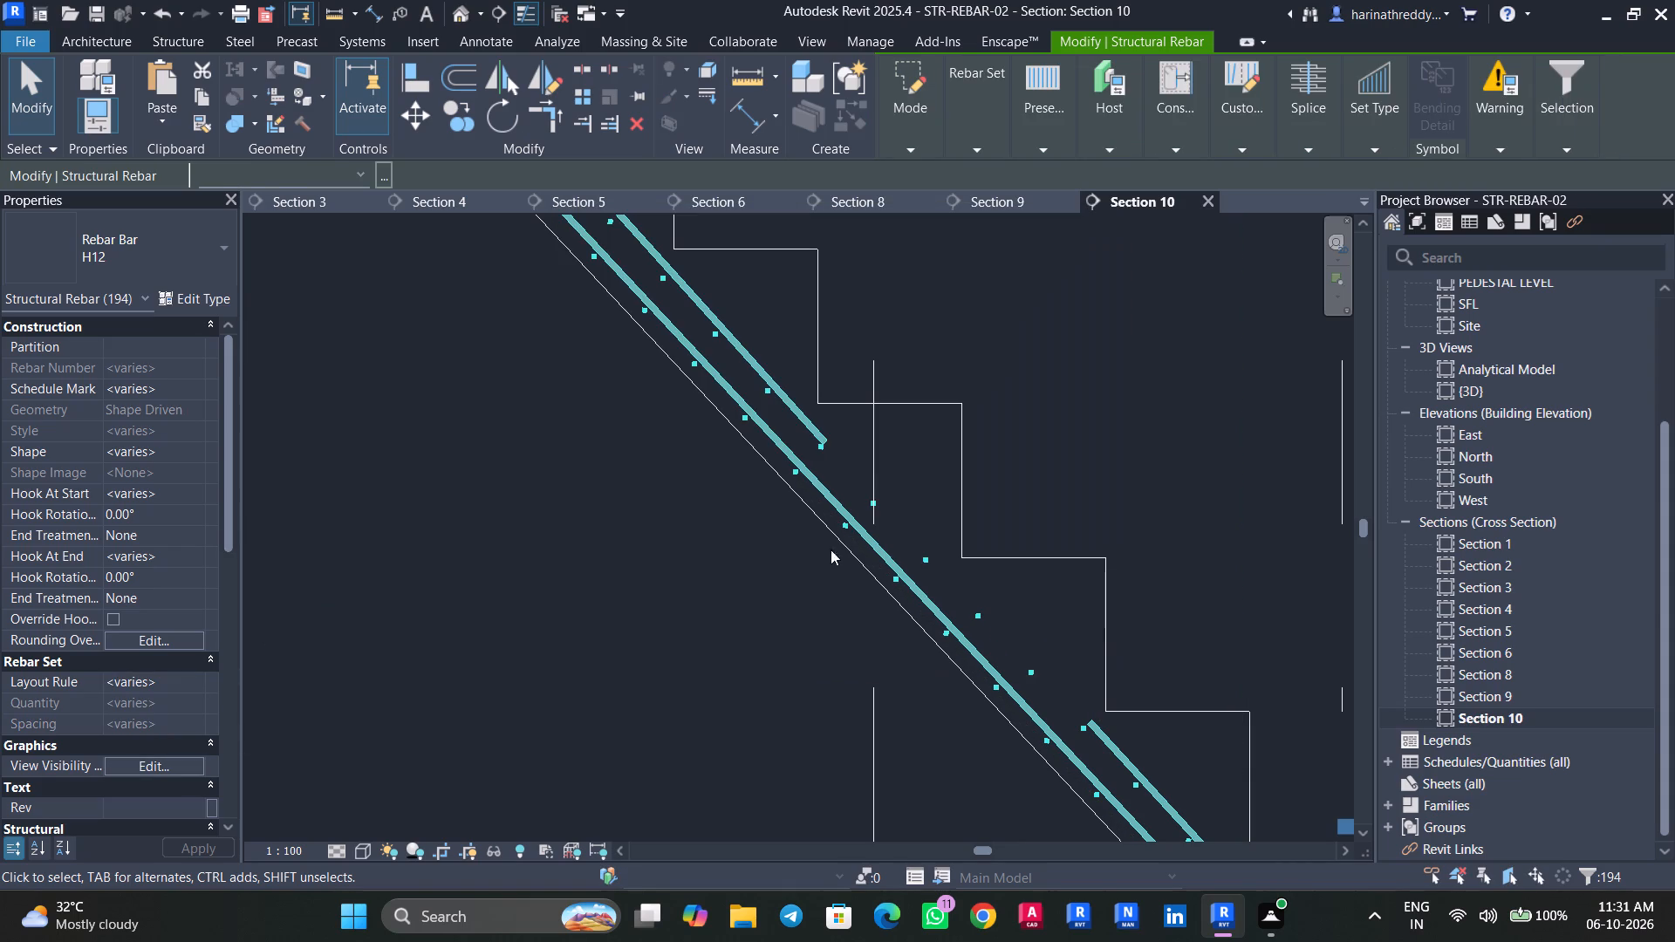
pyautogui.press('Escape')
pyautogui.press('Escape')
pyautogui.press('Escape')
pyautogui.press('Escape')
# Inspect the stair reinforcement in the 3D view from several sides, including the flight's side profile.
pyautogui.click(464, 20)
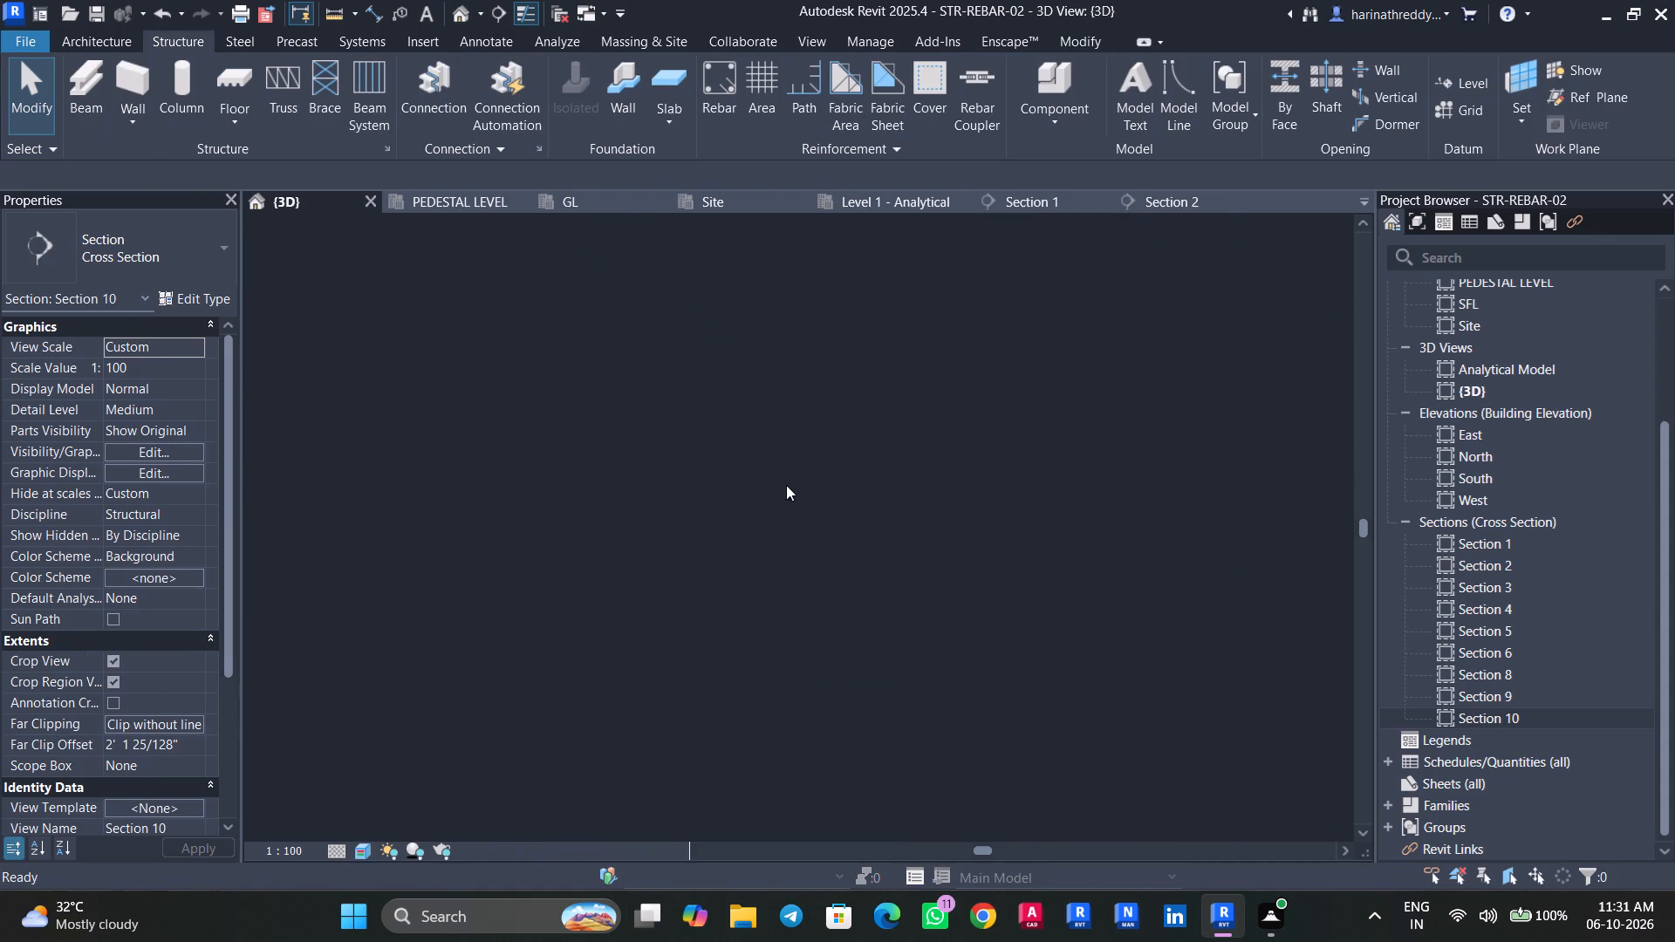
pyautogui.keyDown('shift'); pyautogui.moveTo(944, 618); pyautogui.dragTo(1068, 658, button='middle'); pyautogui.keyUp('shift')
pyautogui.moveTo(981, 641); pyautogui.dragTo(569, 517, button='middle')
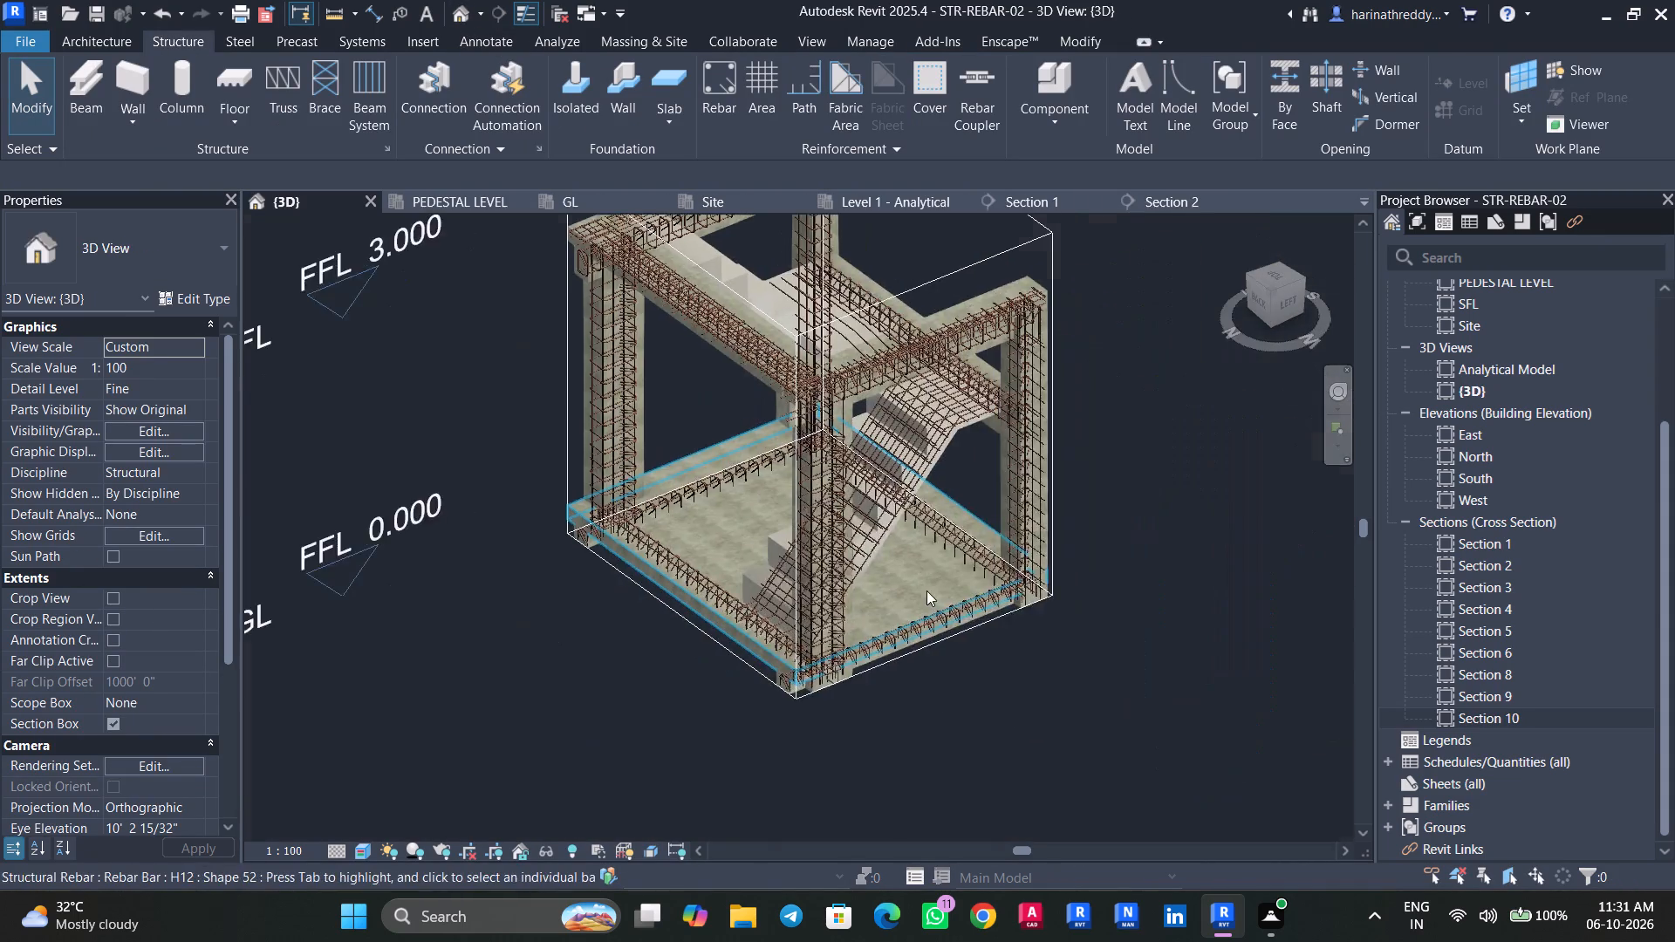
pyautogui.keyDown('shift'); pyautogui.moveTo(835, 554); pyautogui.dragTo(853, 515, button='middle'); pyautogui.keyUp('shift')
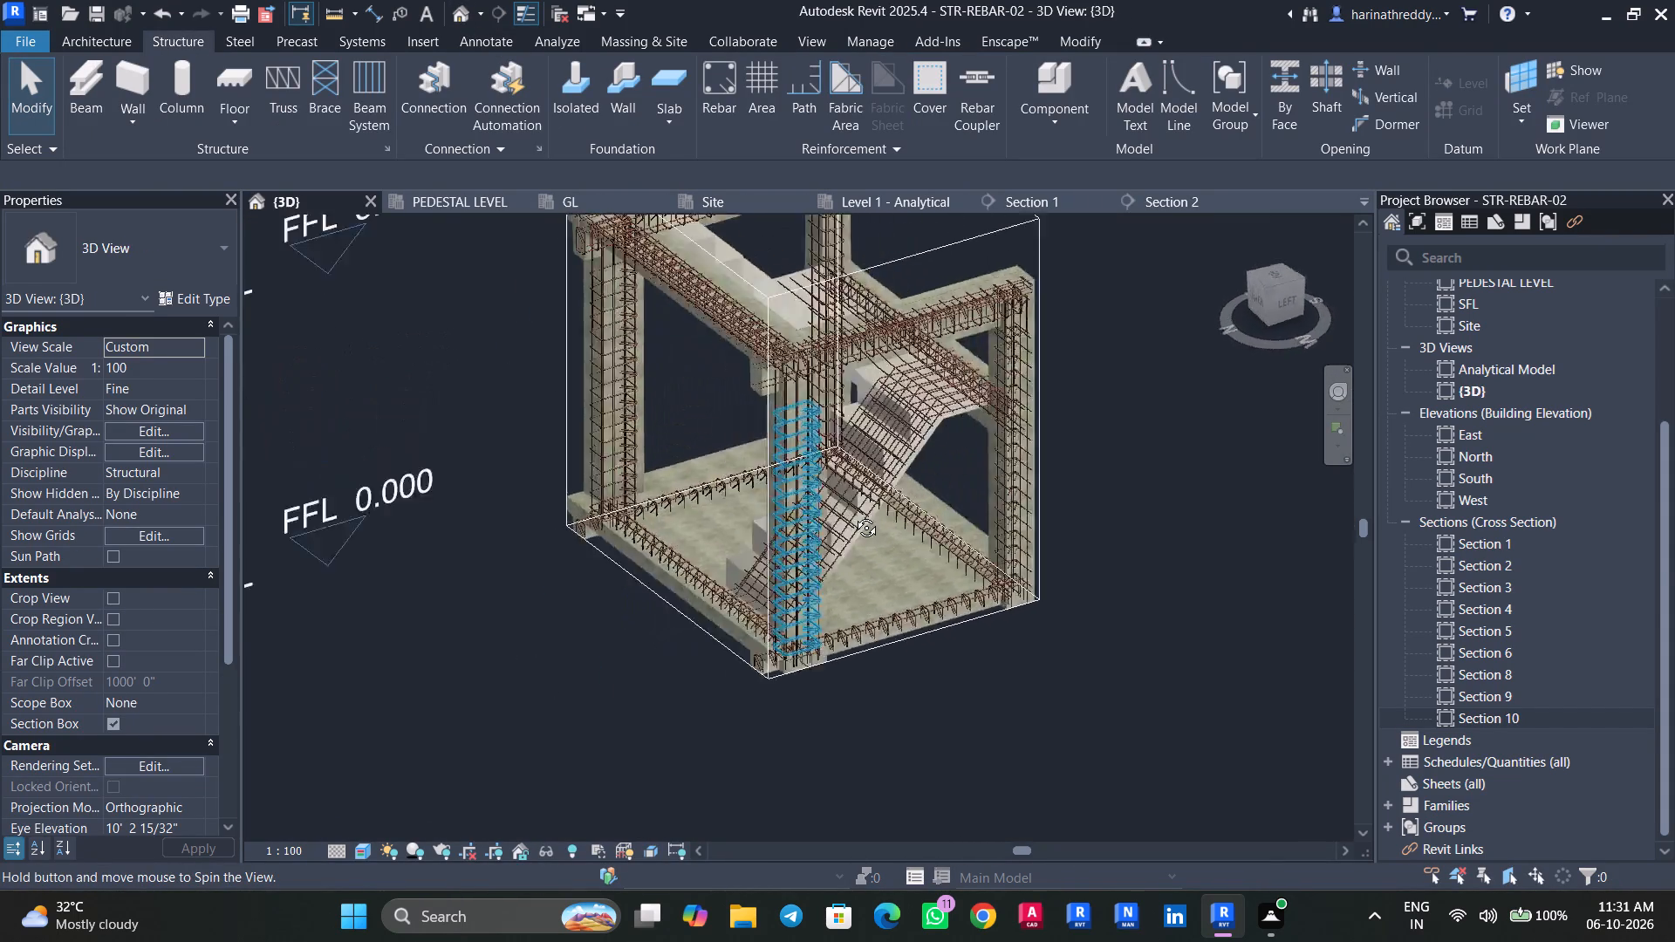
pyautogui.keyDown('shift'); pyautogui.moveTo(853, 515); pyautogui.dragTo(1018, 478, button='middle'); pyautogui.keyUp('shift')
pyautogui.scroll(4, 907, 489)
pyautogui.keyDown('shift'); pyautogui.moveTo(919, 523); pyautogui.dragTo(868, 511, button='middle'); pyautogui.keyUp('shift')
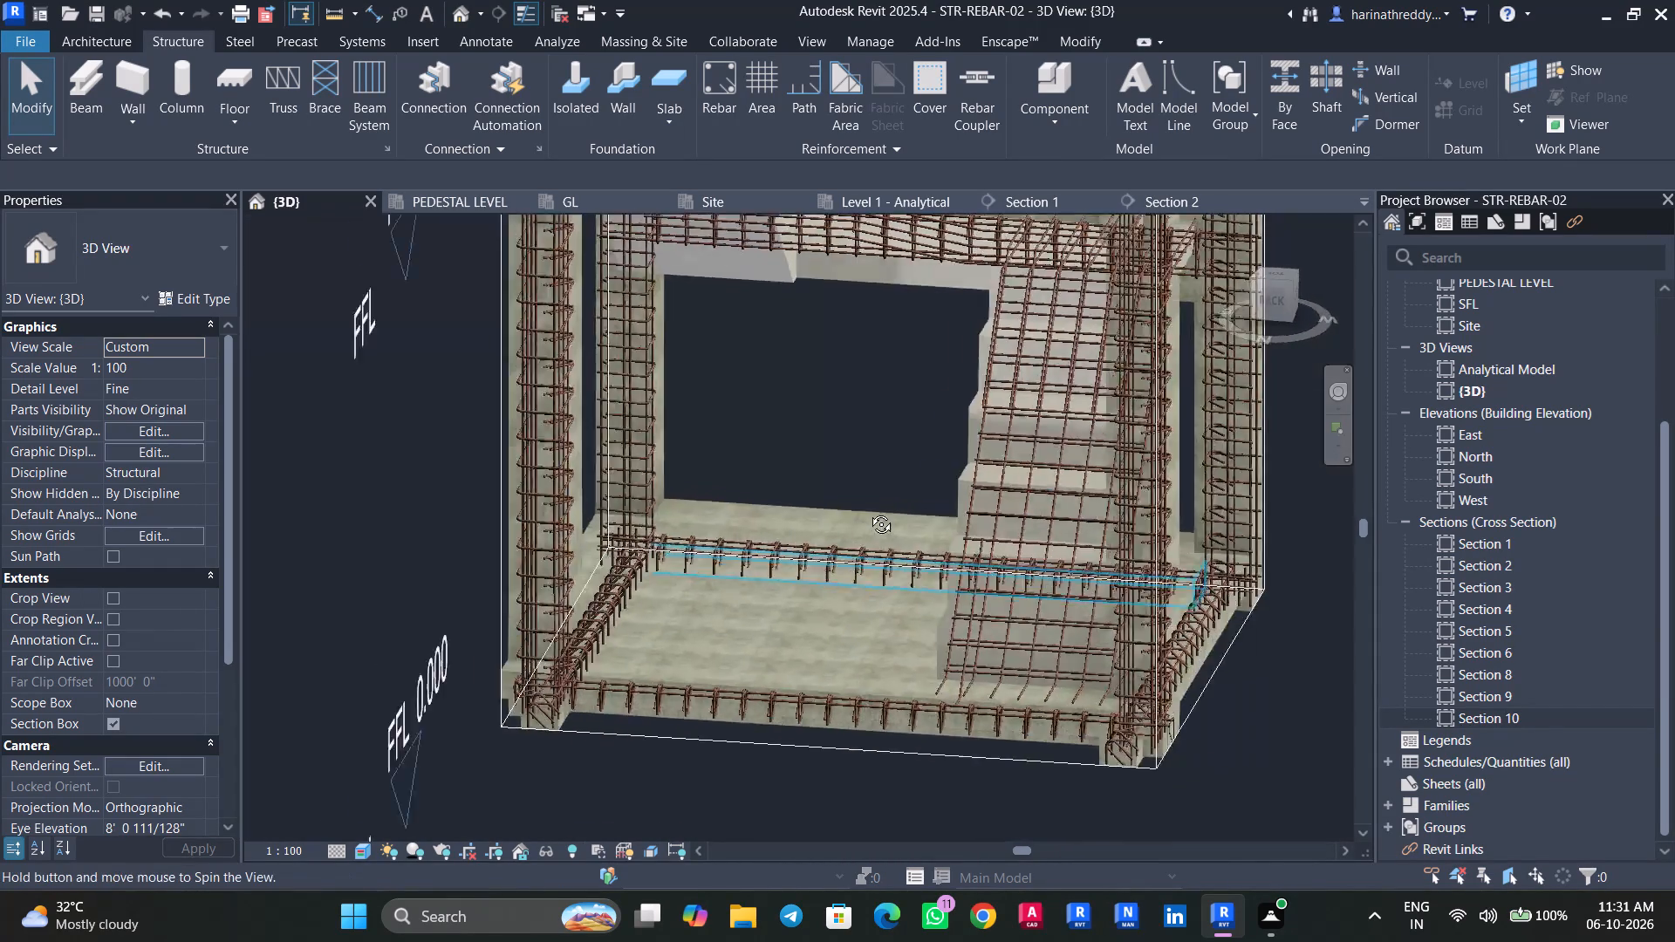
pyautogui.keyDown('shift'); pyautogui.moveTo(868, 511); pyautogui.dragTo(598, 479, button='middle'); pyautogui.keyUp('shift')
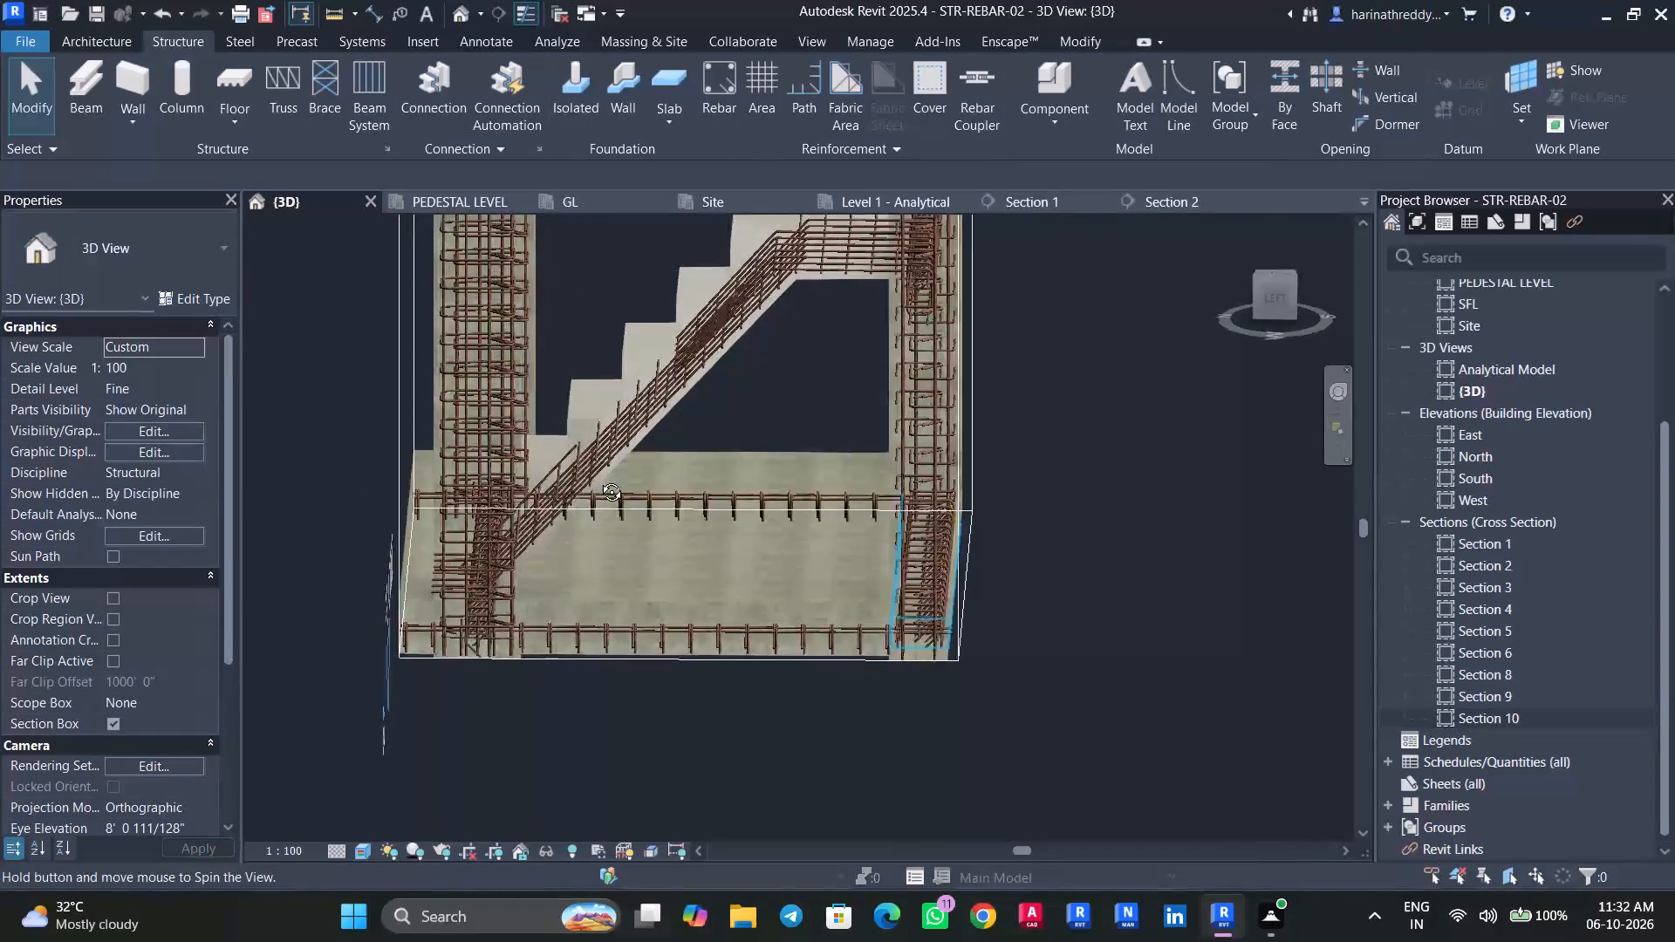
pyautogui.keyDown('shift'); pyautogui.moveTo(598, 479); pyautogui.dragTo(601, 612, button='middle'); pyautogui.keyUp('shift')
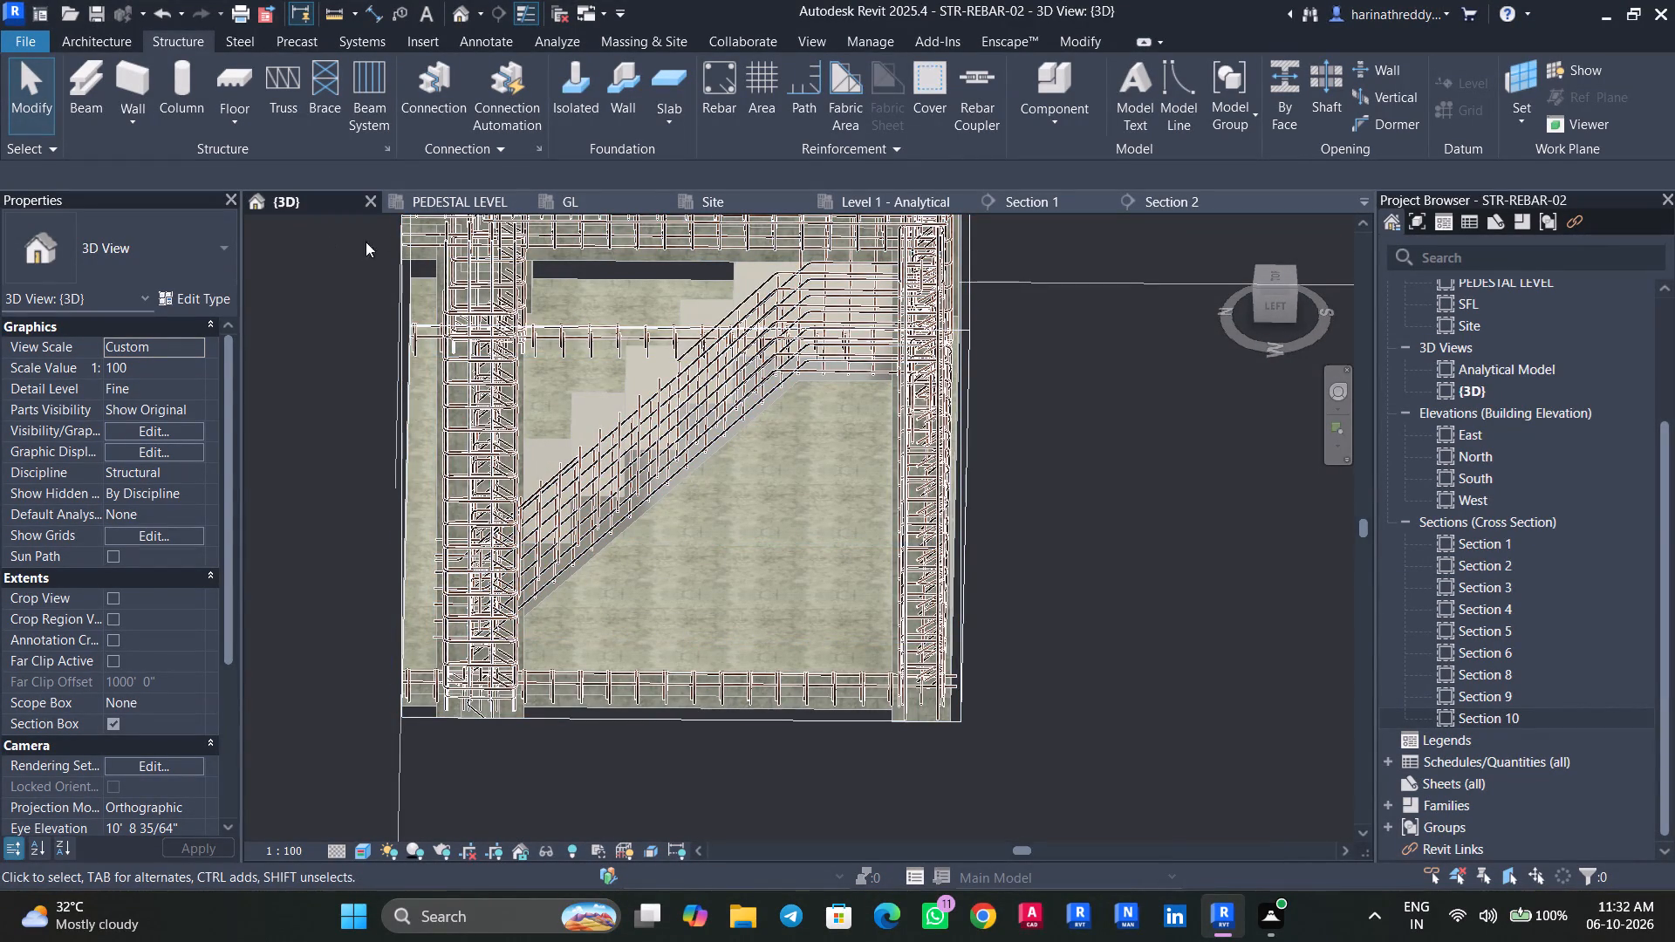
# In Section 10, place a similar H12 distribution set at 150 mm maximum spacing along the landing's top cover.
pyautogui.tripleClick(1453, 720)
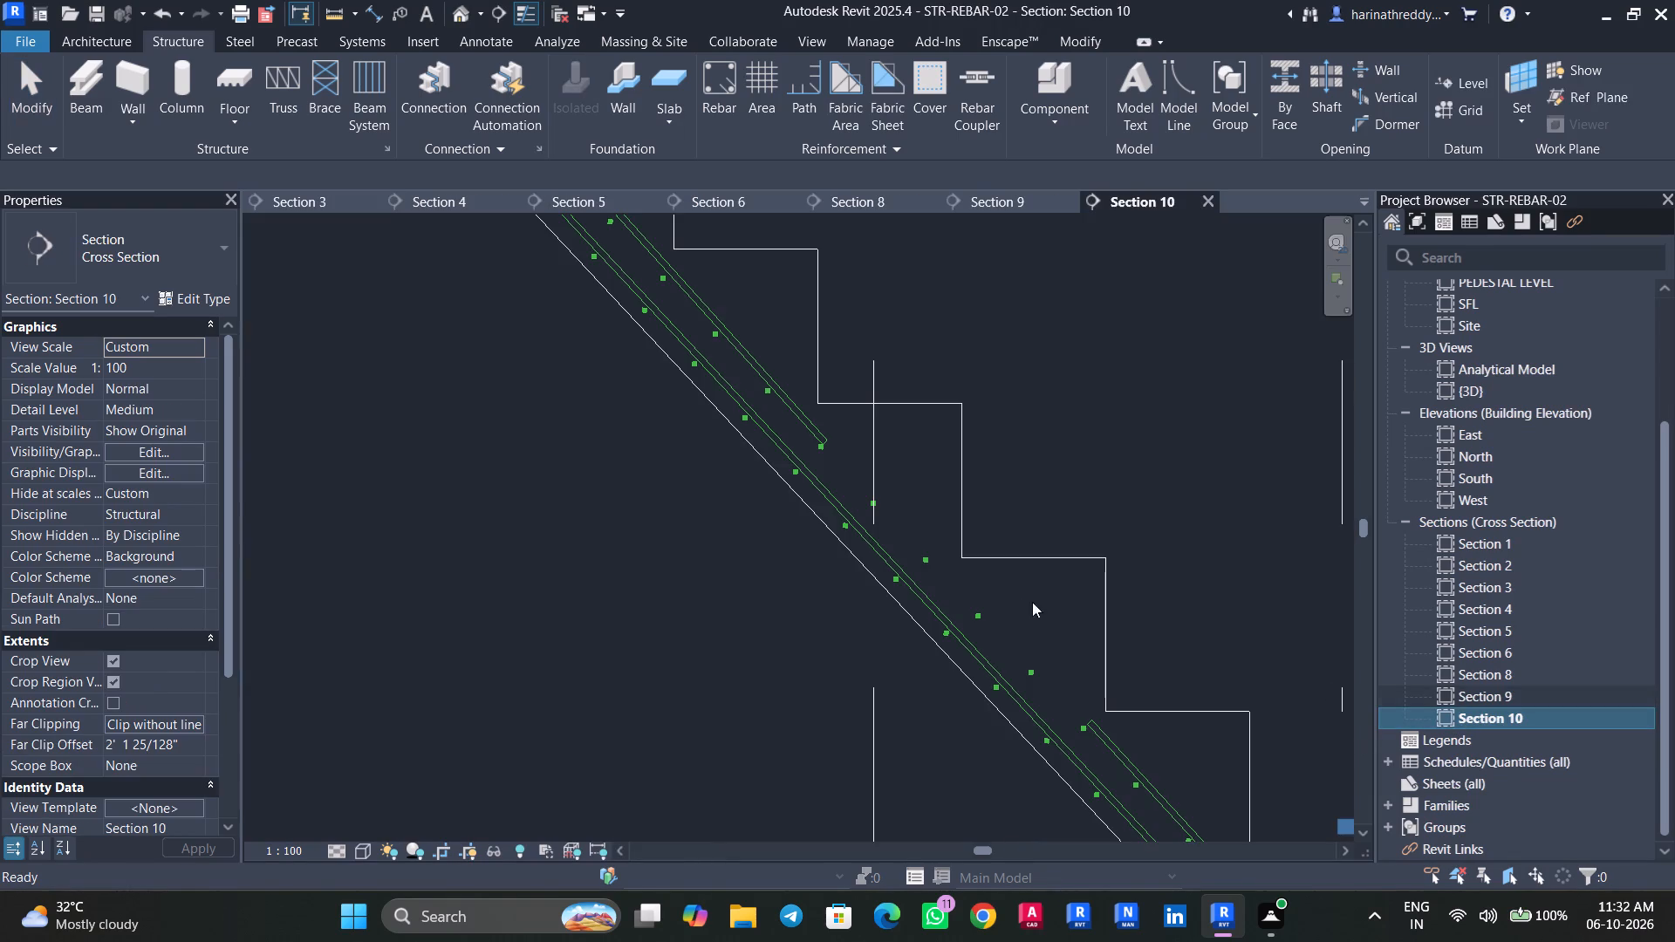
pyautogui.scroll(-2, 865, 514)
pyautogui.click(872, 499)
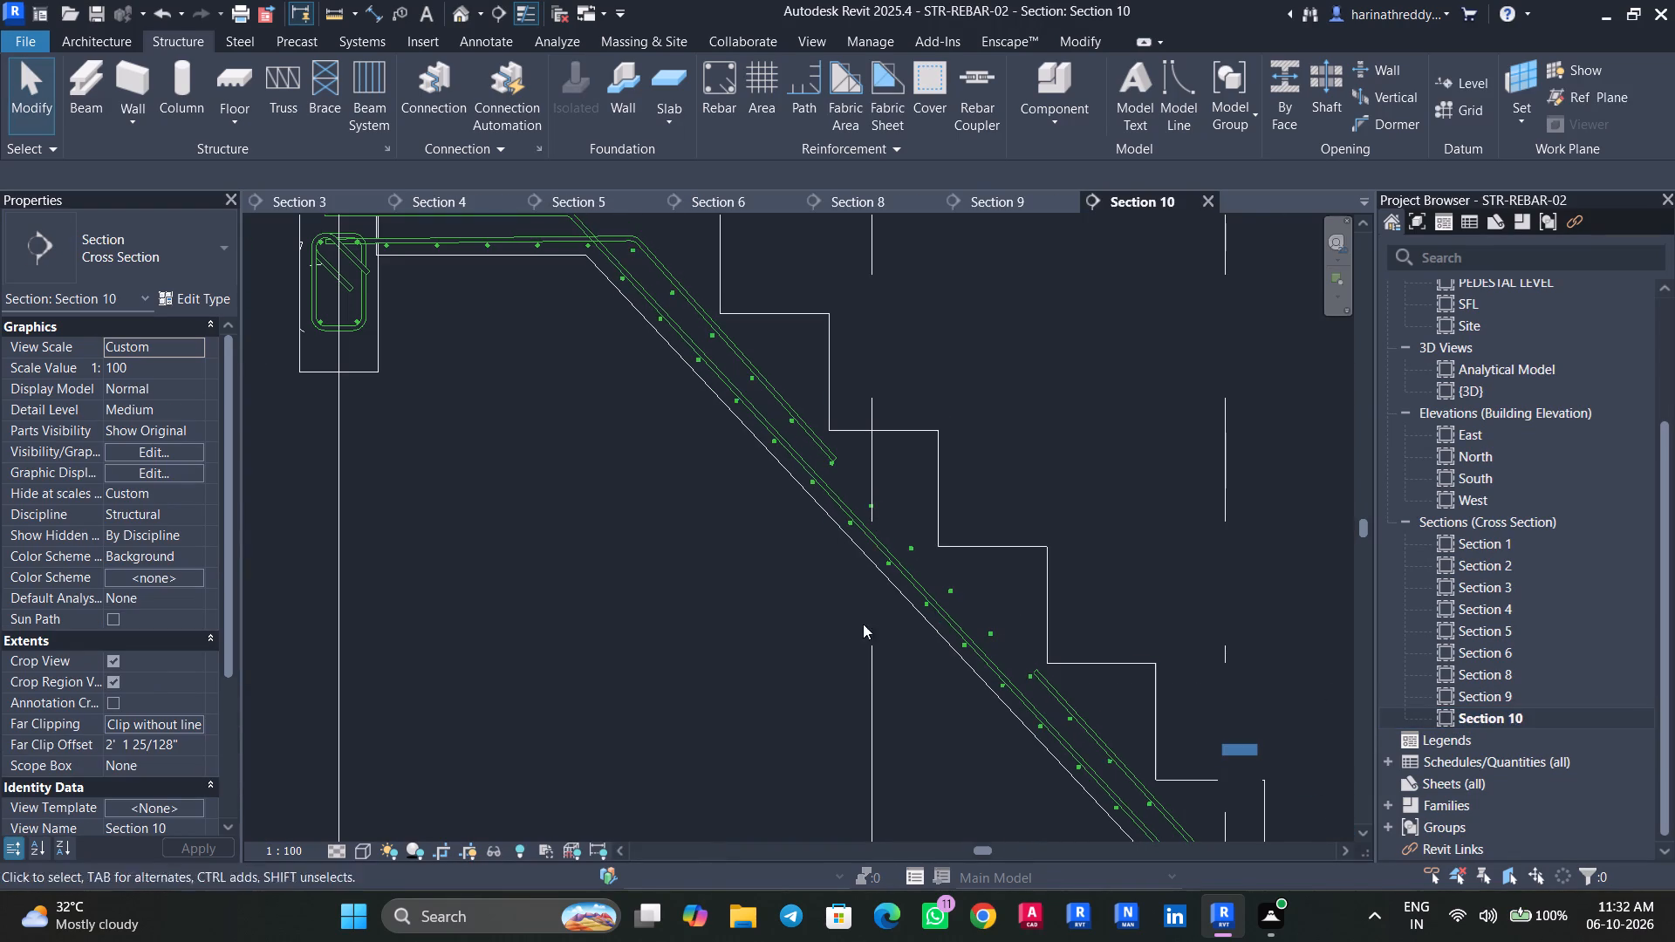
pyautogui.scroll(-3, 787, 623)
pyautogui.moveTo(785, 622); pyautogui.dragTo(755, 597, button='middle')
pyautogui.press('Escape')
pyautogui.press('Escape')
pyautogui.scroll(5, 529, 345)
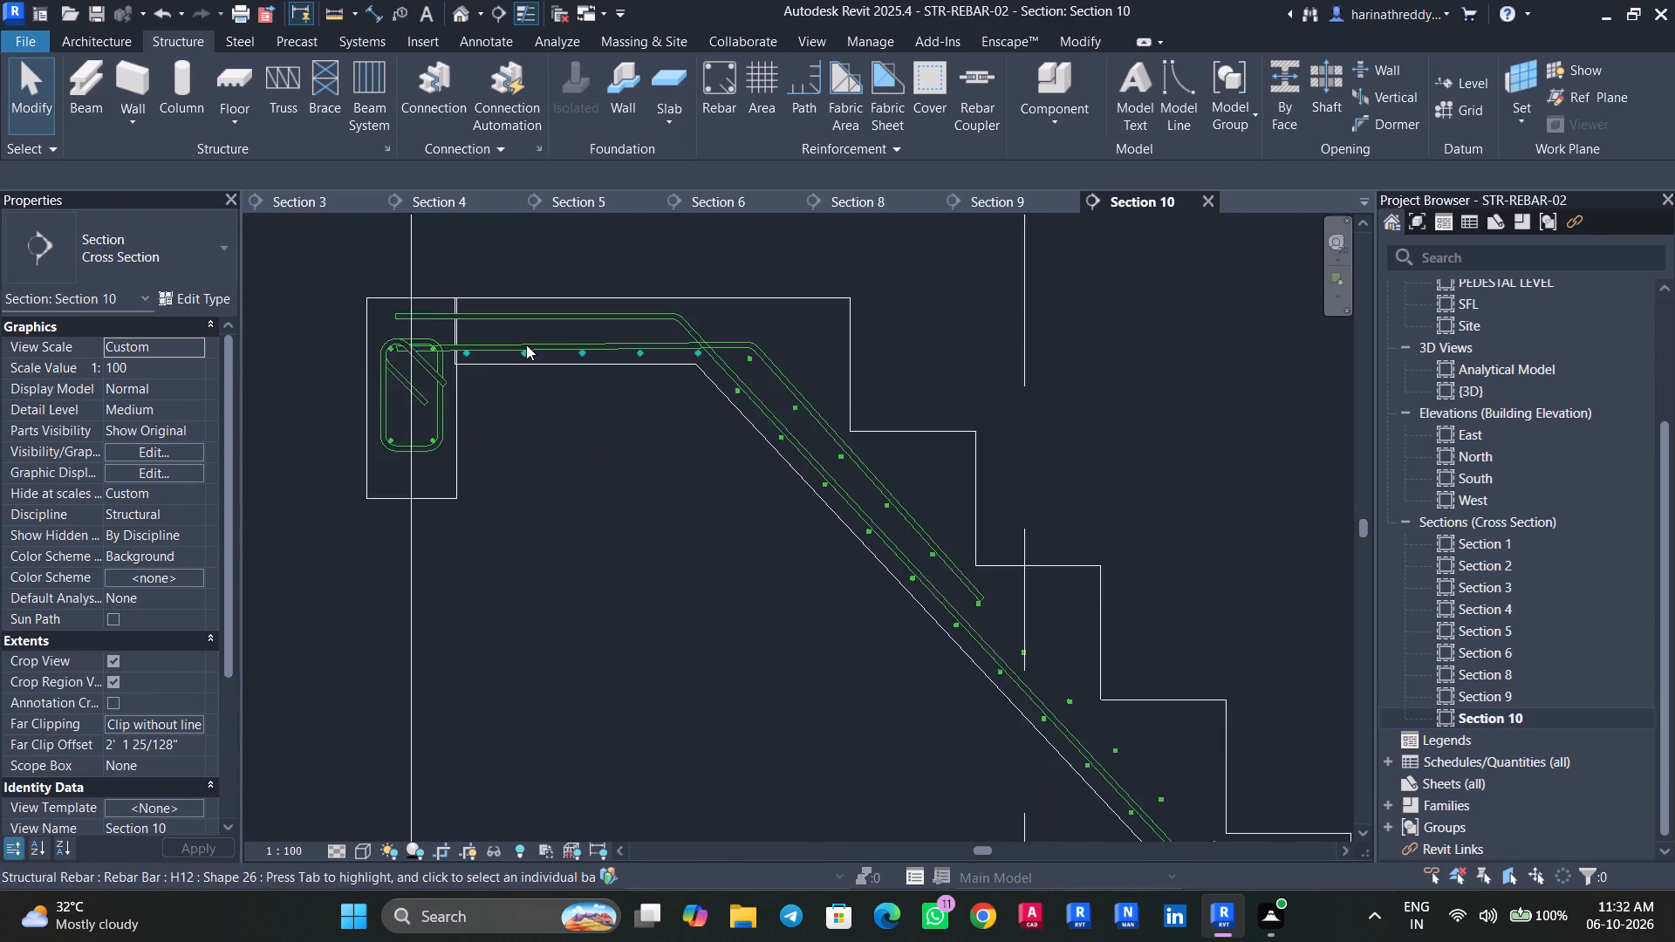
pyautogui.click(523, 354)
pyautogui.scroll(7, 523, 354)
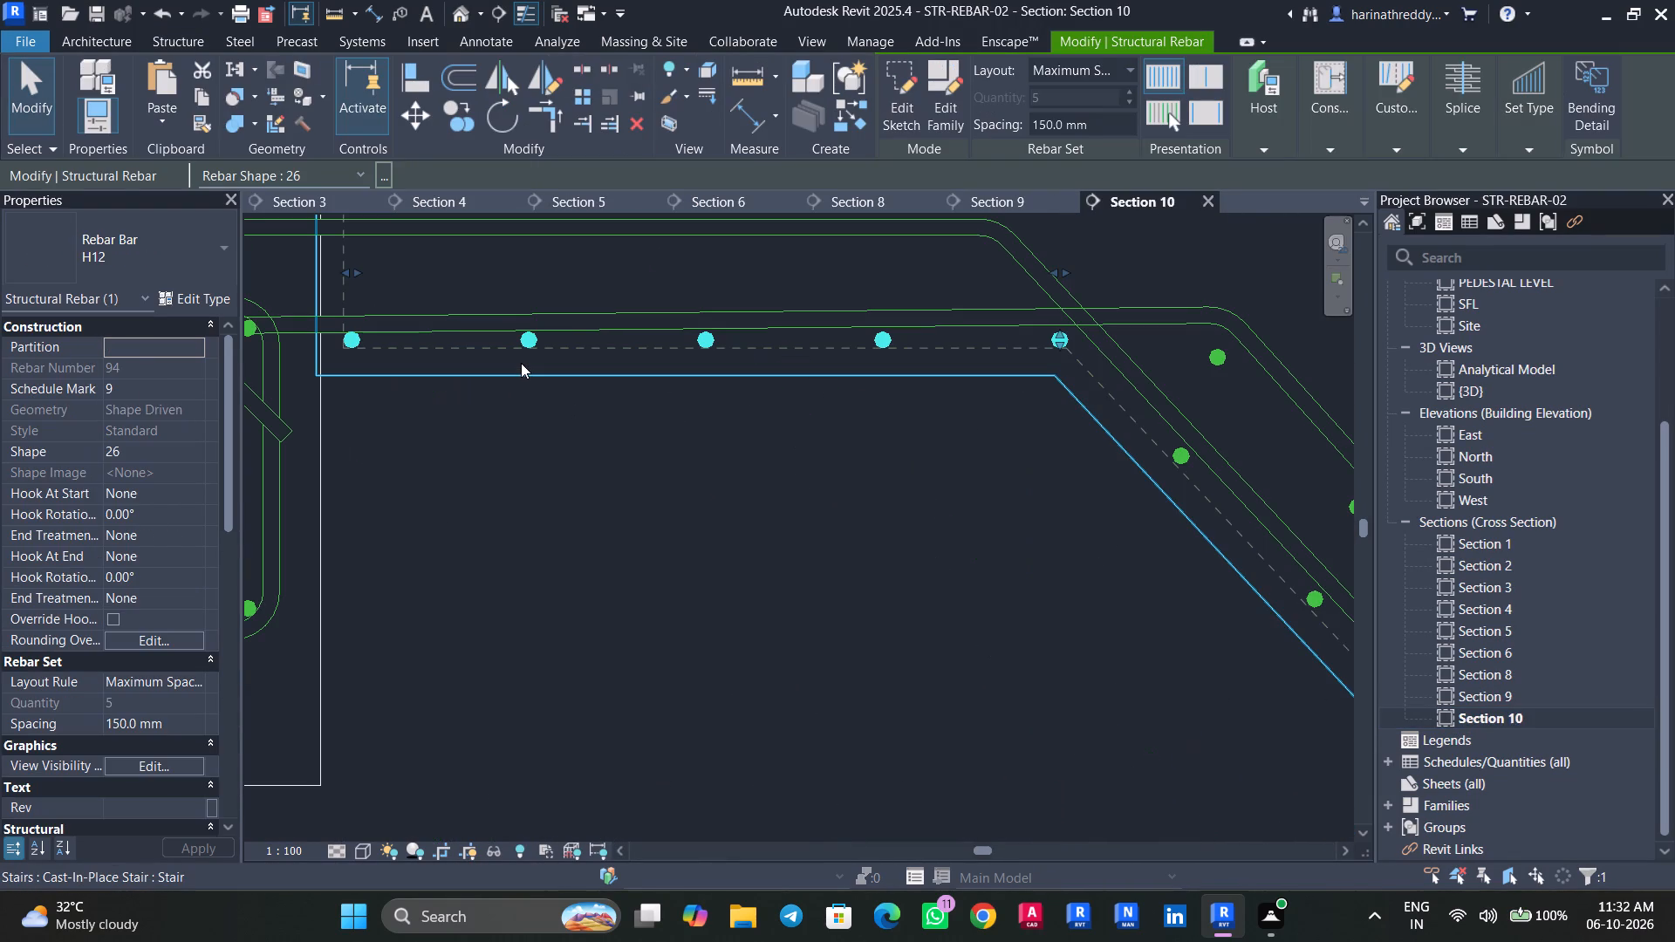
pyautogui.write('CS')
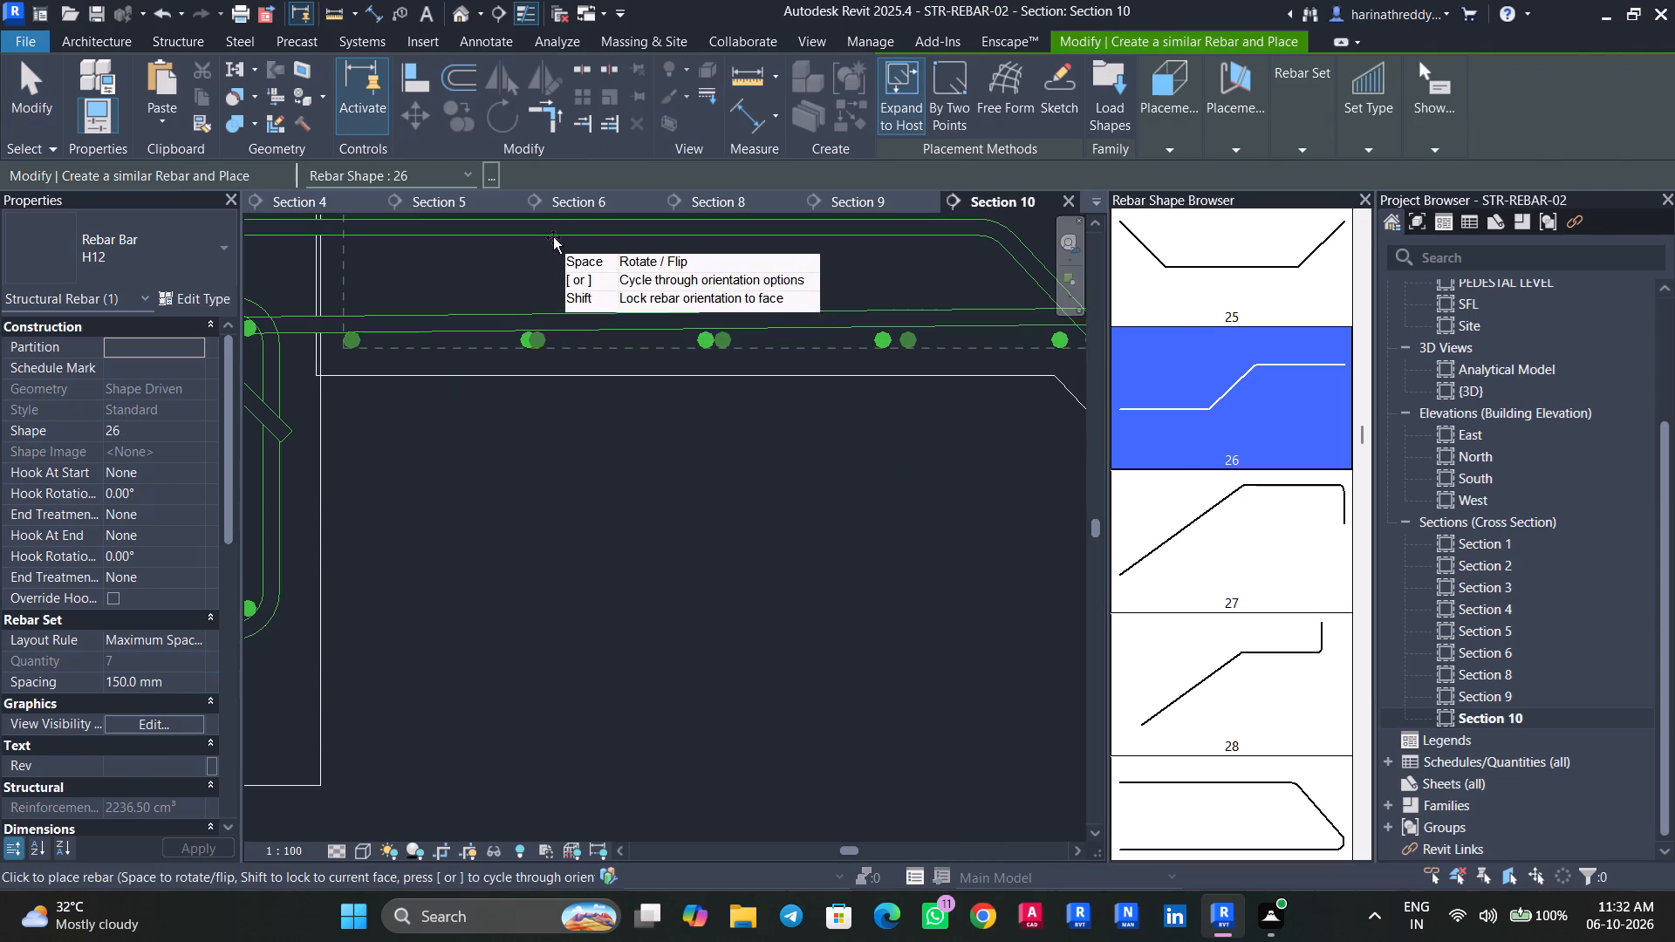
pyautogui.moveTo(574, 257); pyautogui.dragTo(523, 518, button='middle')
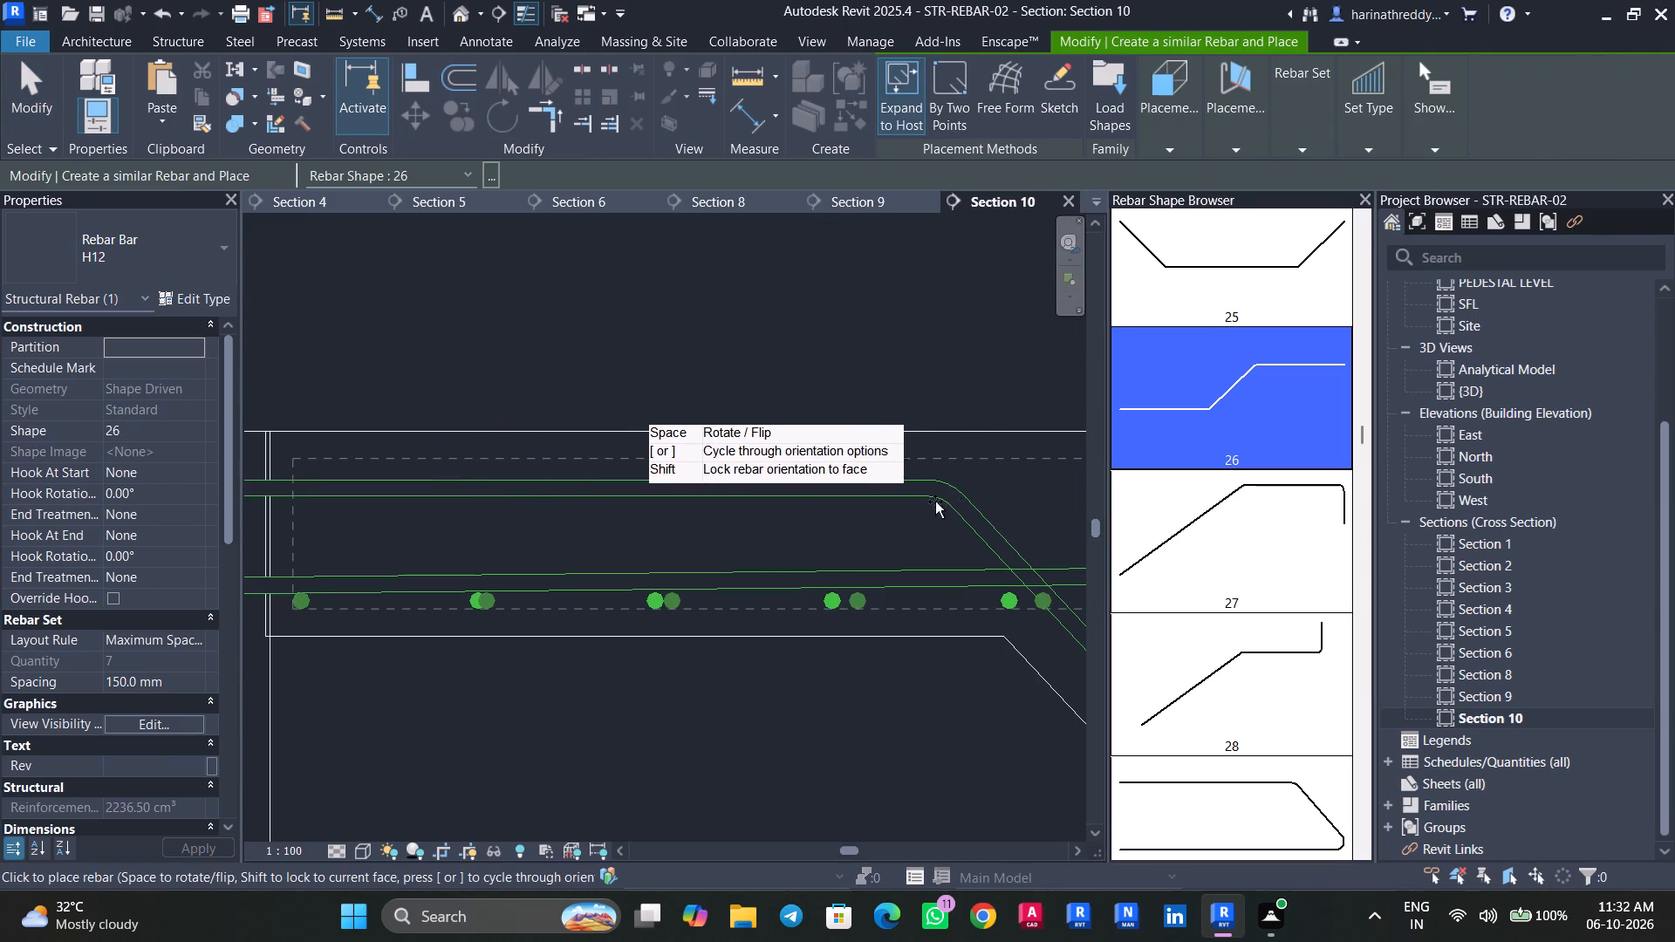
pyautogui.moveTo(980, 495); pyautogui.dragTo(463, 496, button='middle')
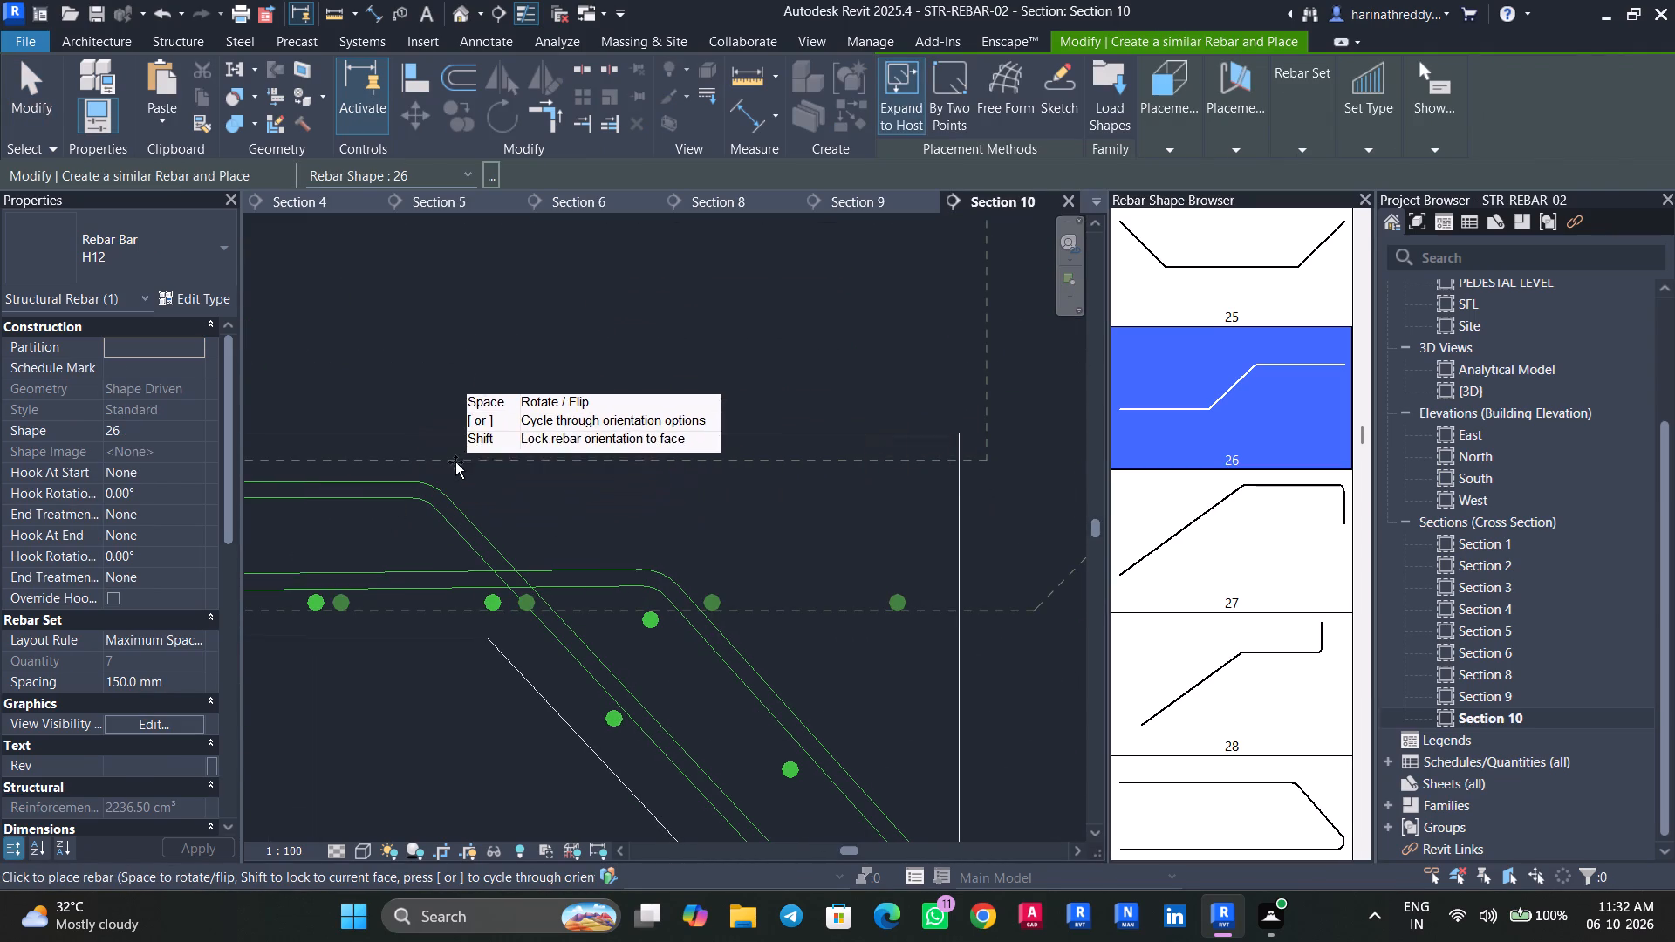
pyautogui.click(548, 611)
pyautogui.press('Escape')
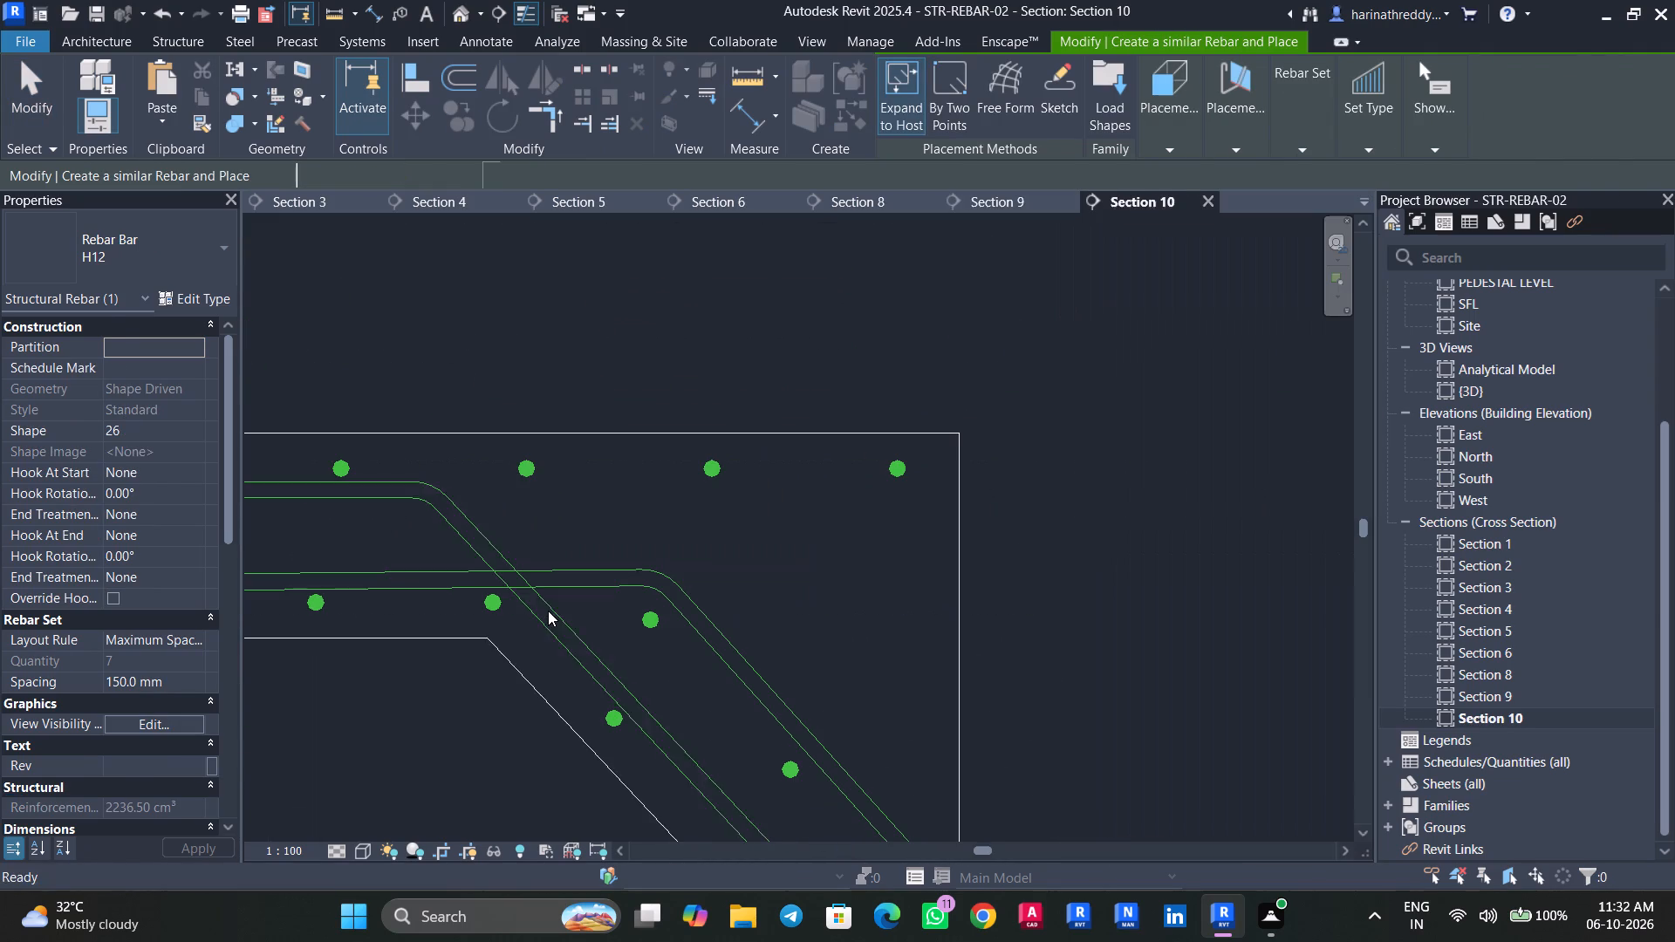
pyautogui.press('Escape')
pyautogui.press('Escape')
# Shorten the landing's top distribution set on its stair side so its last bar sits above the landing-to-flight corner.
pyautogui.click(722, 468)
pyautogui.scroll(-5, 723, 488)
pyautogui.scroll(1, 723, 488)
pyautogui.scroll(-1, 723, 488)
pyautogui.moveTo(726, 525); pyautogui.dragTo(744, 529, button='middle')
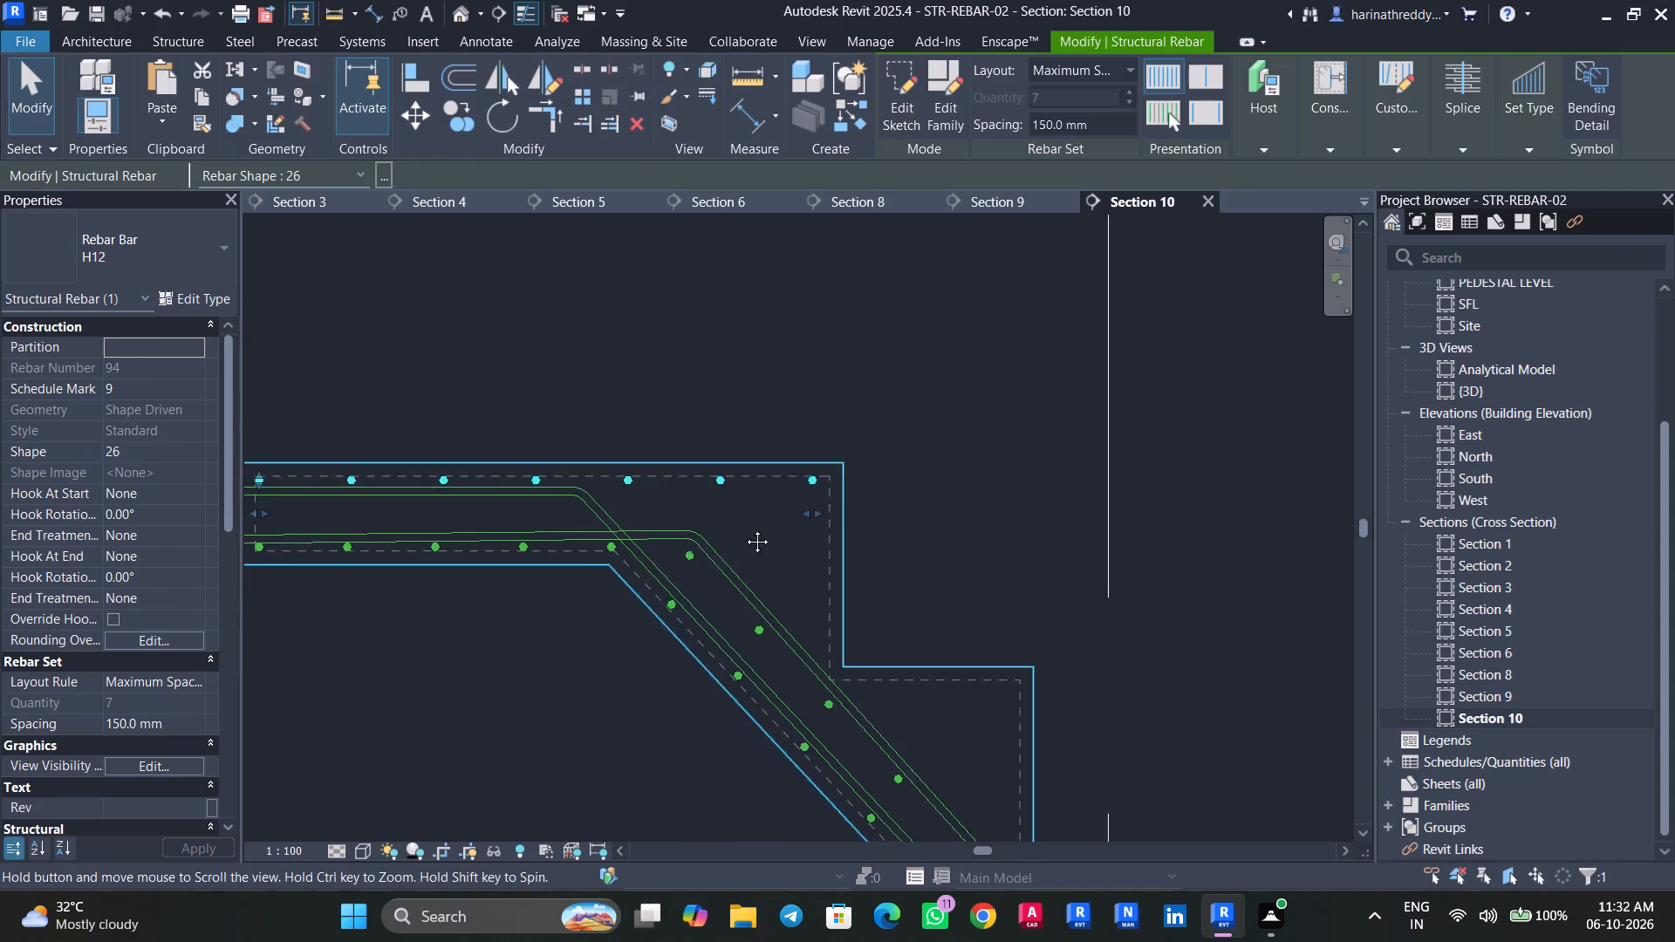
pyautogui.moveTo(744, 529); pyautogui.dragTo(830, 529, button='middle')
pyautogui.moveTo(910, 516); pyautogui.dragTo(710, 515)
pyautogui.scroll(4, 633, 491)
pyautogui.moveTo(605, 529); pyautogui.dragTo(798, 514, button='middle')
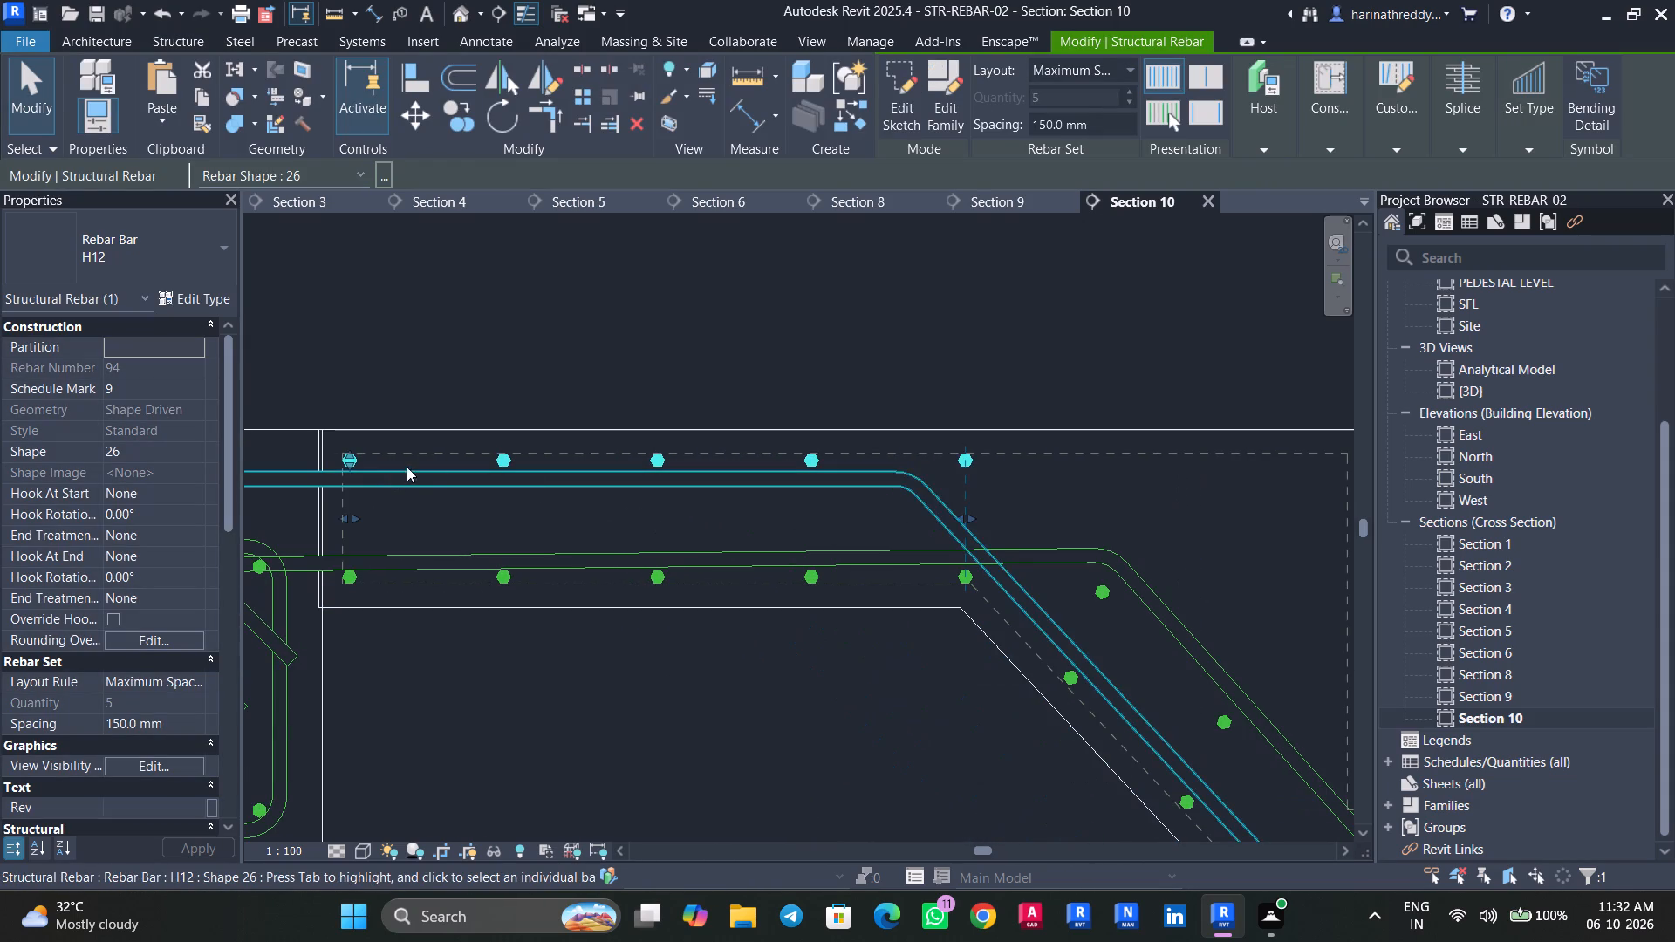
# Move the landing's top distribution set down so its bars sit just beneath the upper main bars.
pyautogui.moveTo(351, 464); pyautogui.dragTo(346, 491)
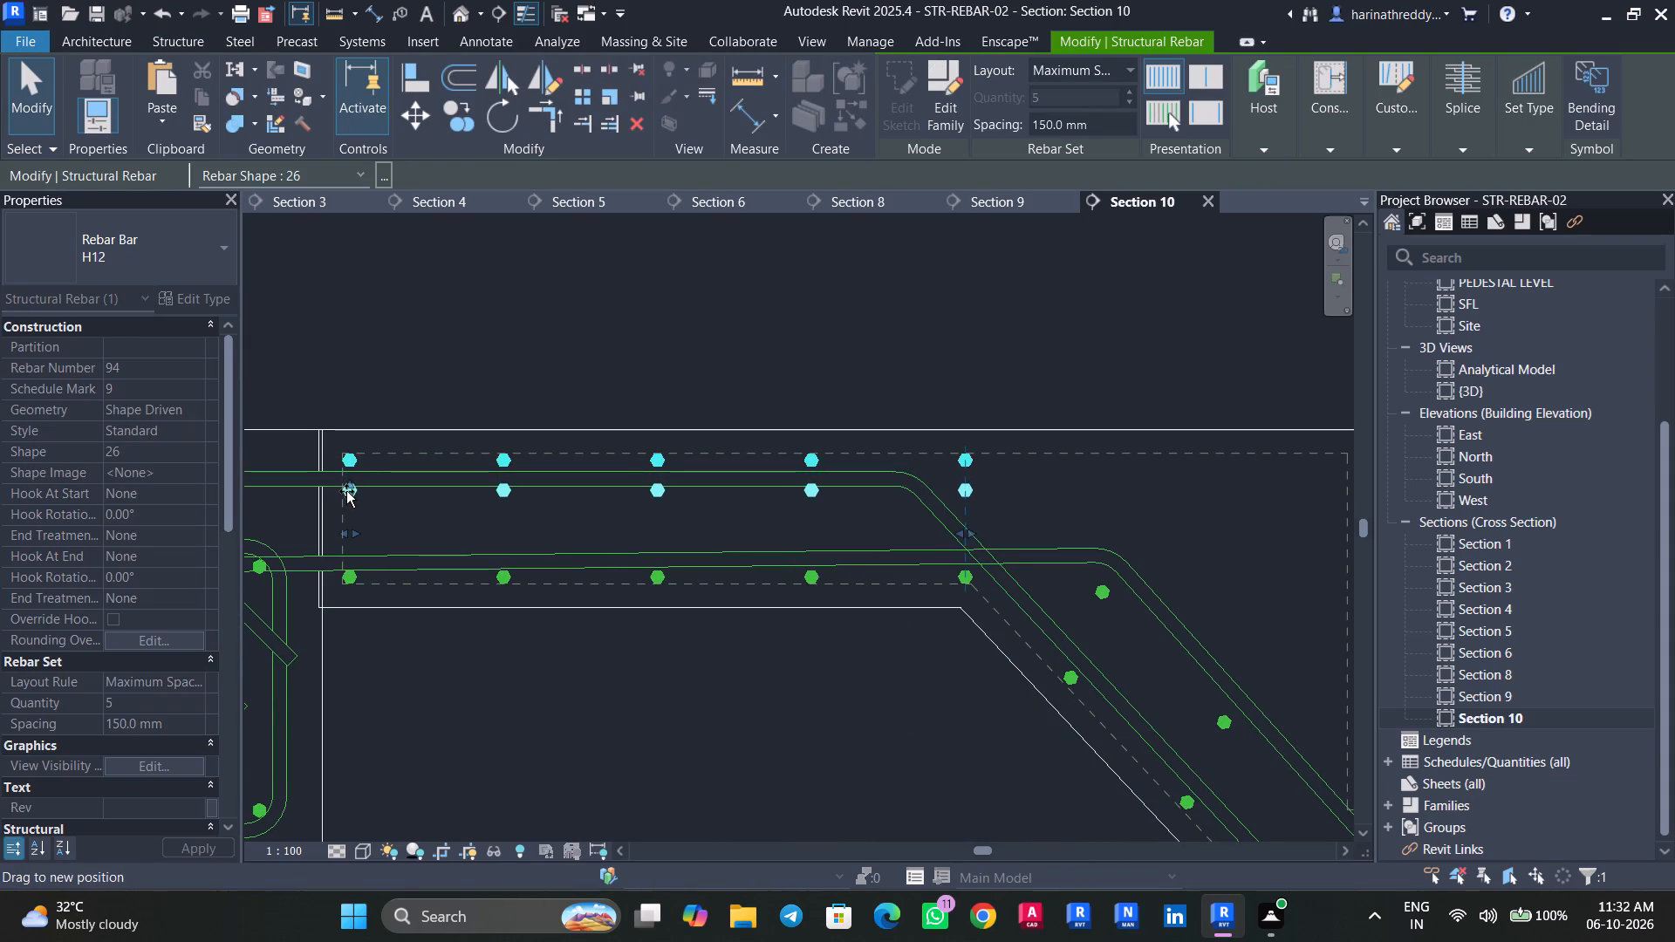
pyautogui.moveTo(346, 491); pyautogui.dragTo(346, 495)
# Shorten the landing's top distribution set so its last bar sits at the start of the upper main bars' bend.
pyautogui.scroll(1, 914, 522)
pyautogui.scroll(-1, 914, 522)
pyautogui.scroll(1, 914, 522)
pyautogui.moveTo(968, 530); pyautogui.dragTo(967, 530)
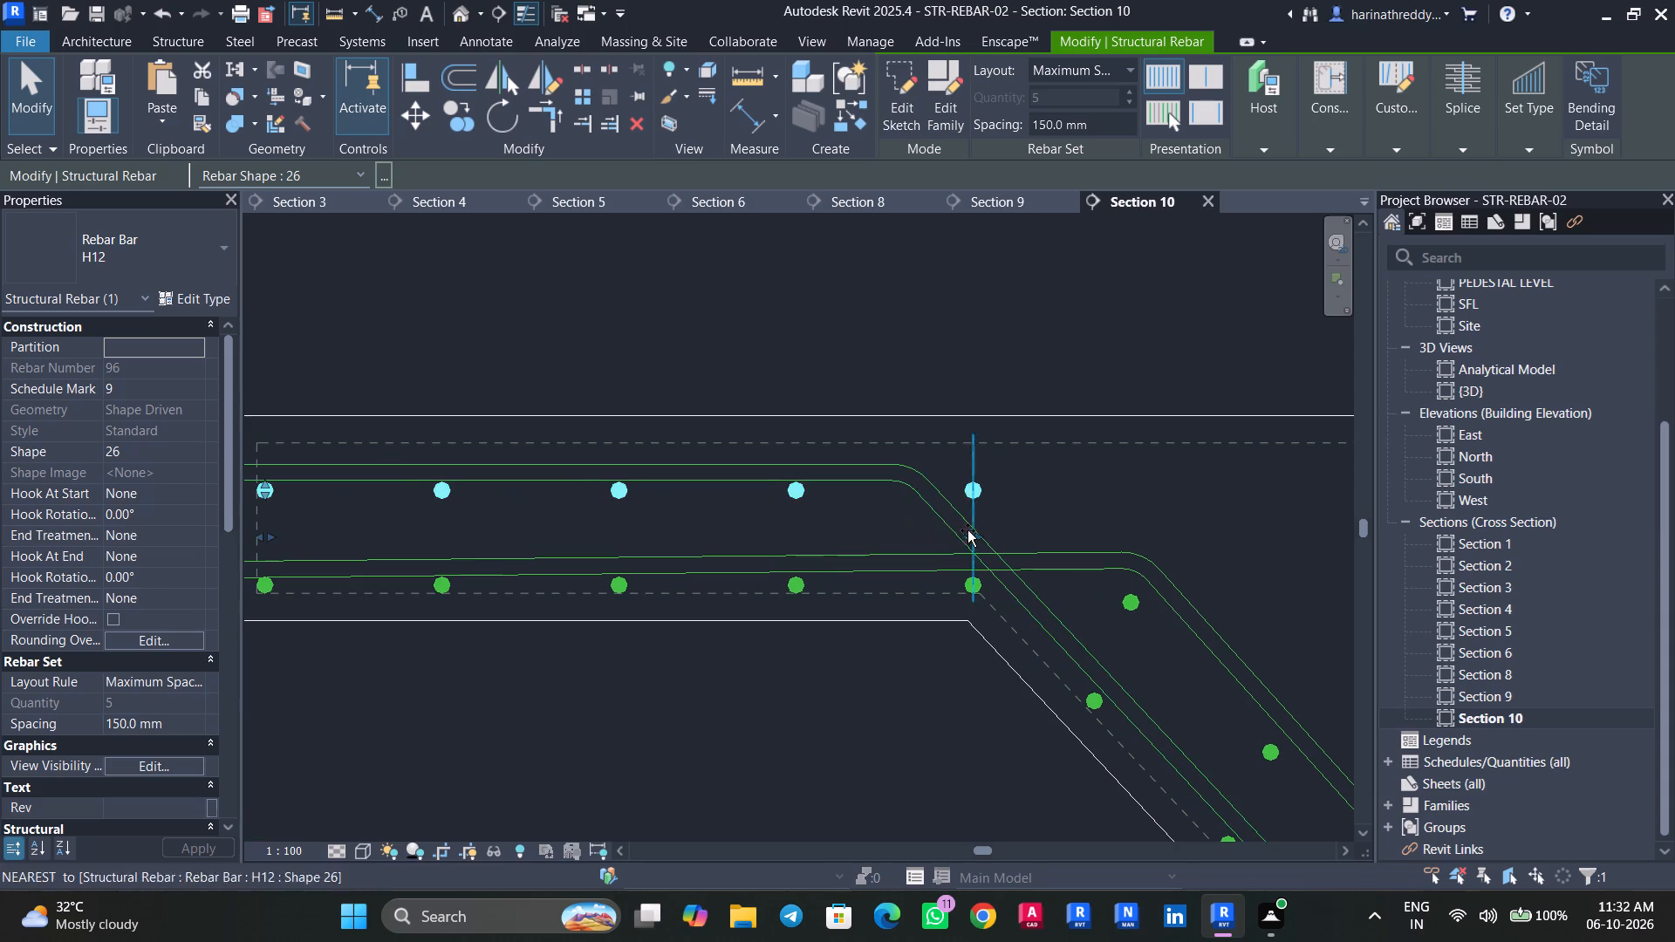
pyautogui.moveTo(967, 530); pyautogui.dragTo(894, 526)
pyautogui.press('Escape')
pyautogui.press('Escape')
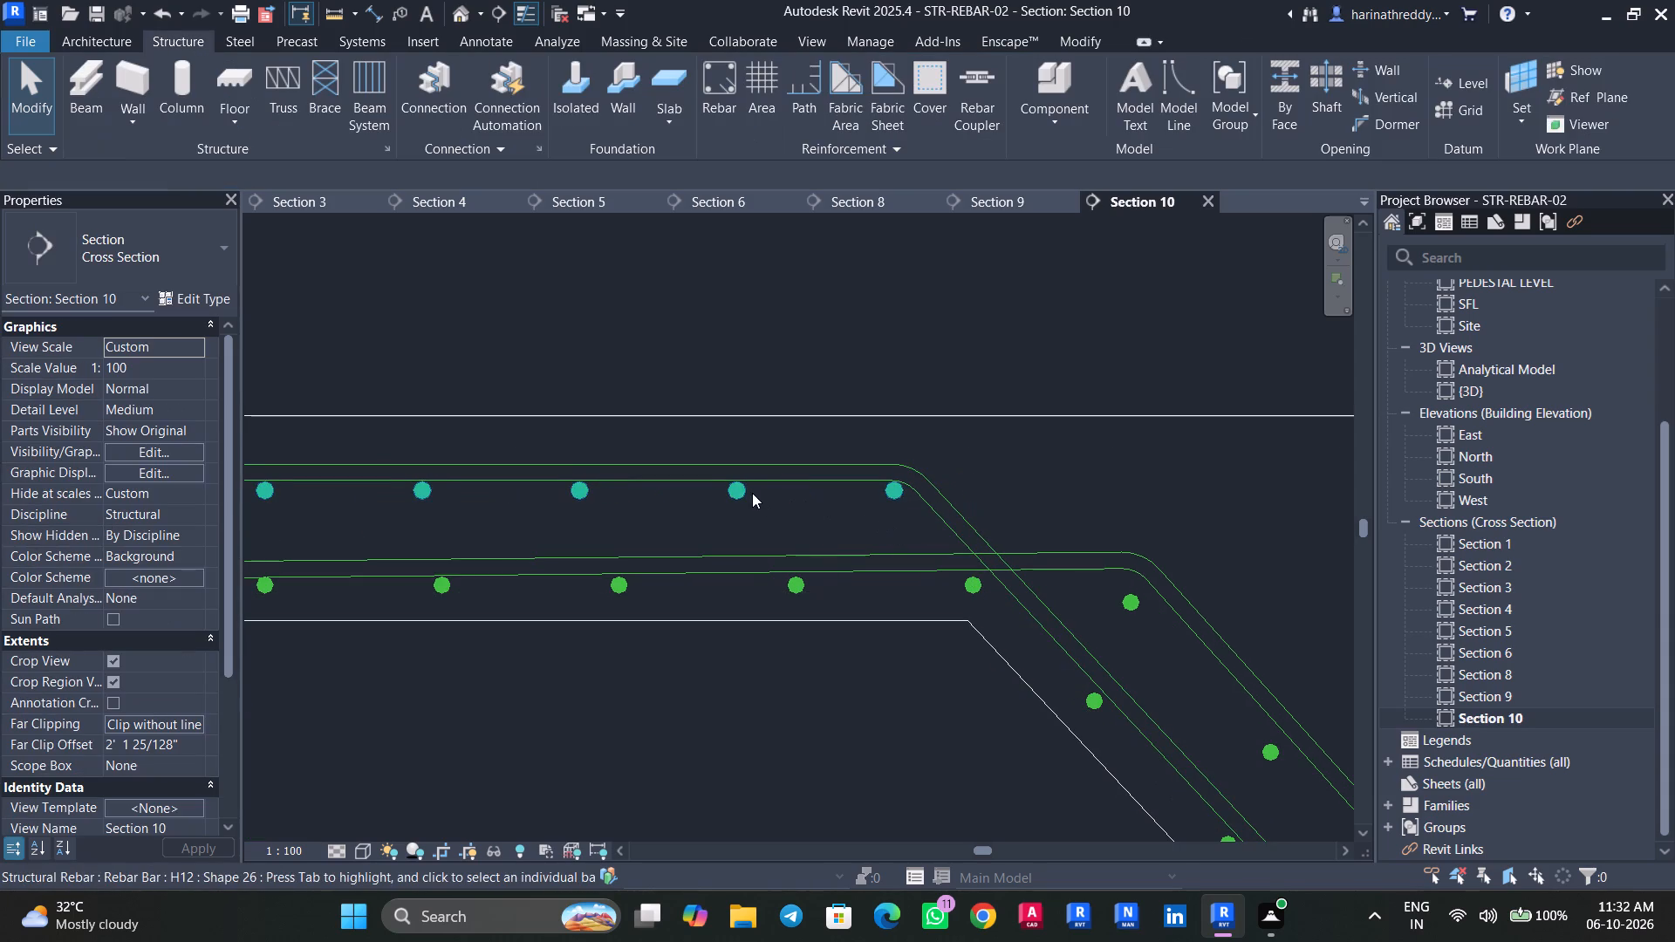
pyautogui.click(742, 488)
pyautogui.press('Escape')
pyautogui.press('Escape')
# Shorten the landing's bottom distribution set so its last bar lines up beneath the top set's last bar.
pyautogui.click(973, 590)
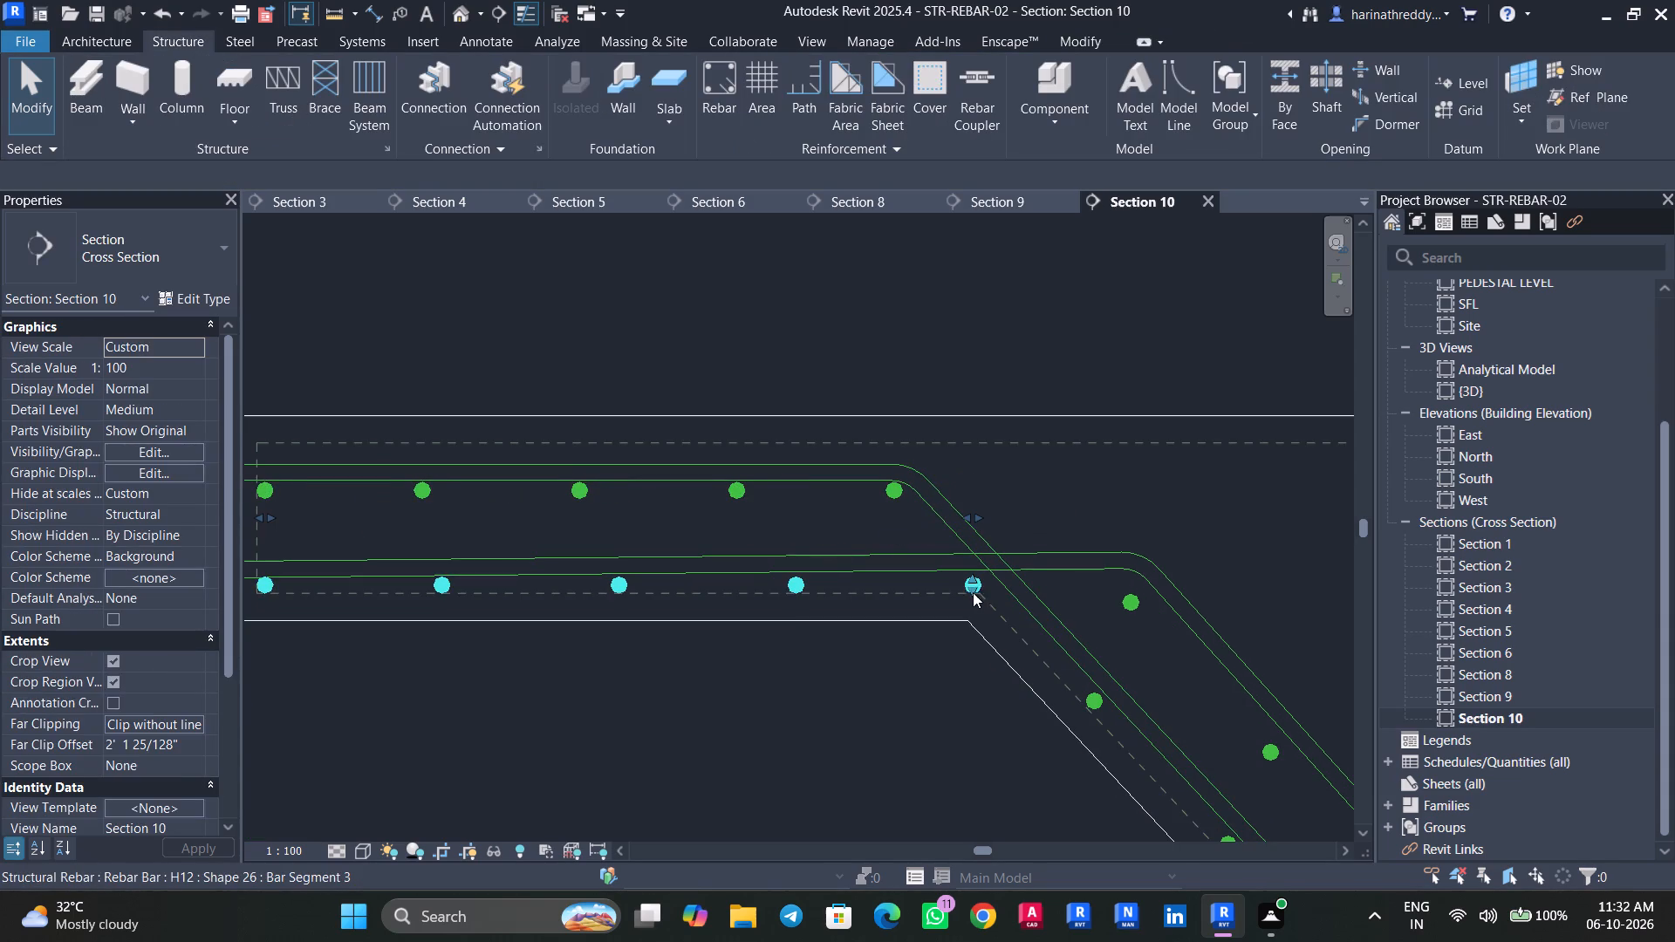
pyautogui.scroll(-3, 845, 589)
pyautogui.moveTo(920, 543); pyautogui.dragTo(877, 540)
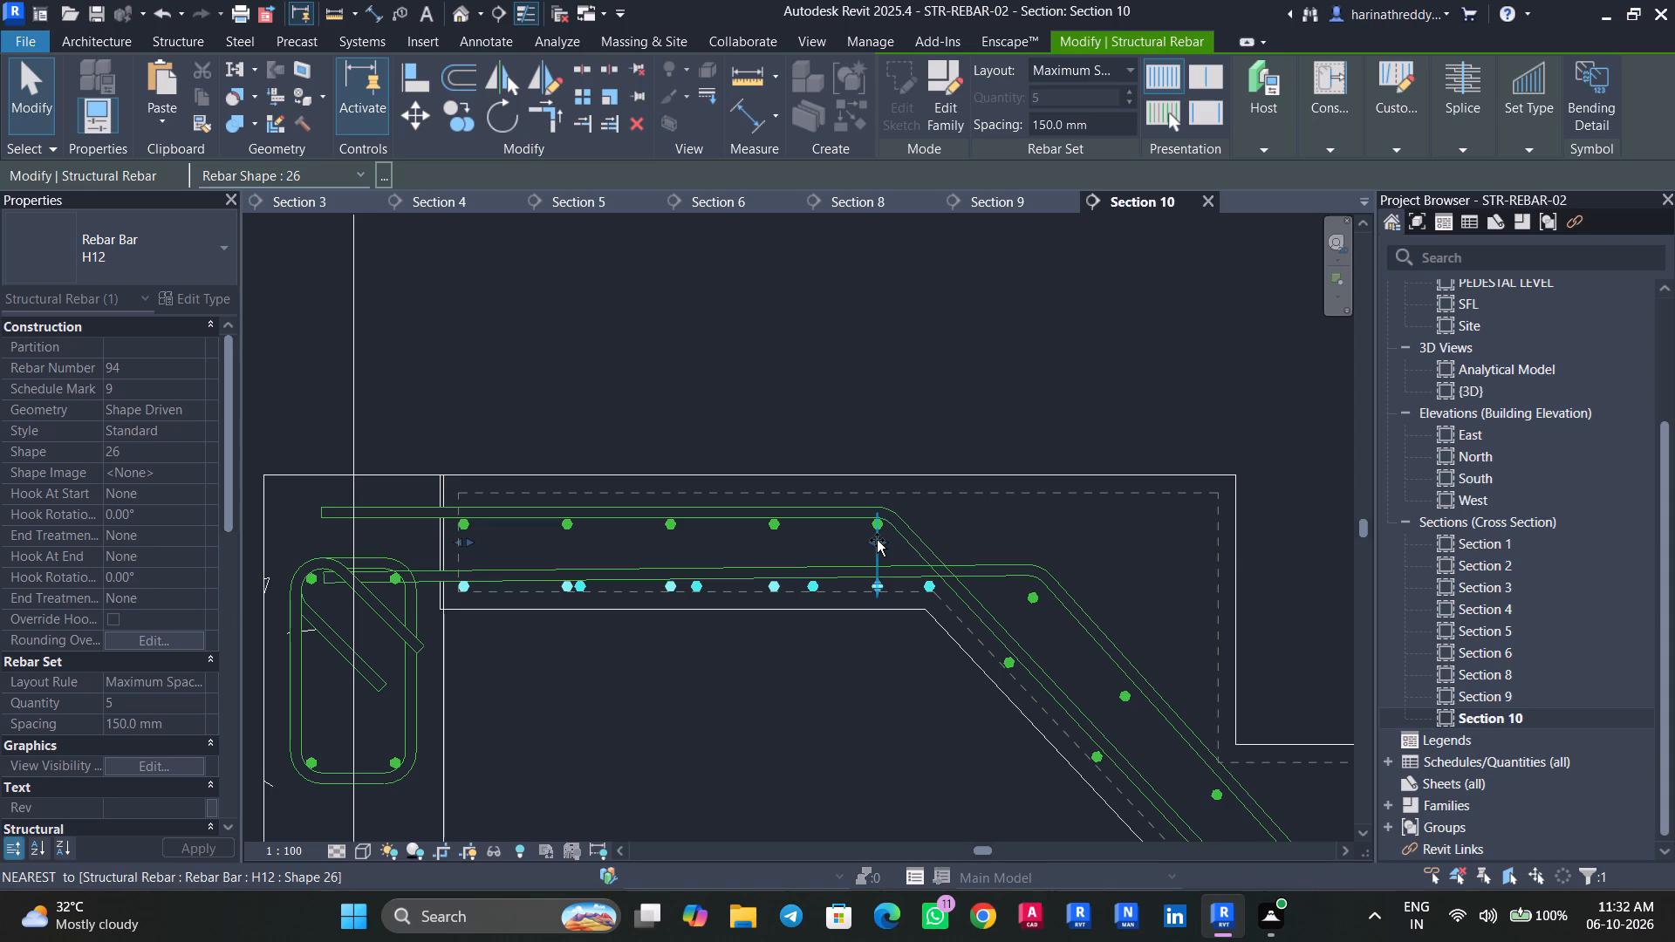
pyautogui.moveTo(877, 540); pyautogui.dragTo(879, 540)
pyautogui.press('Escape')
pyautogui.press('Escape')
pyautogui.press('Escape')
# Extend the flight's lower distribution set up the slope so its first bar sits closer to the landing corner.
pyautogui.click(1008, 662)
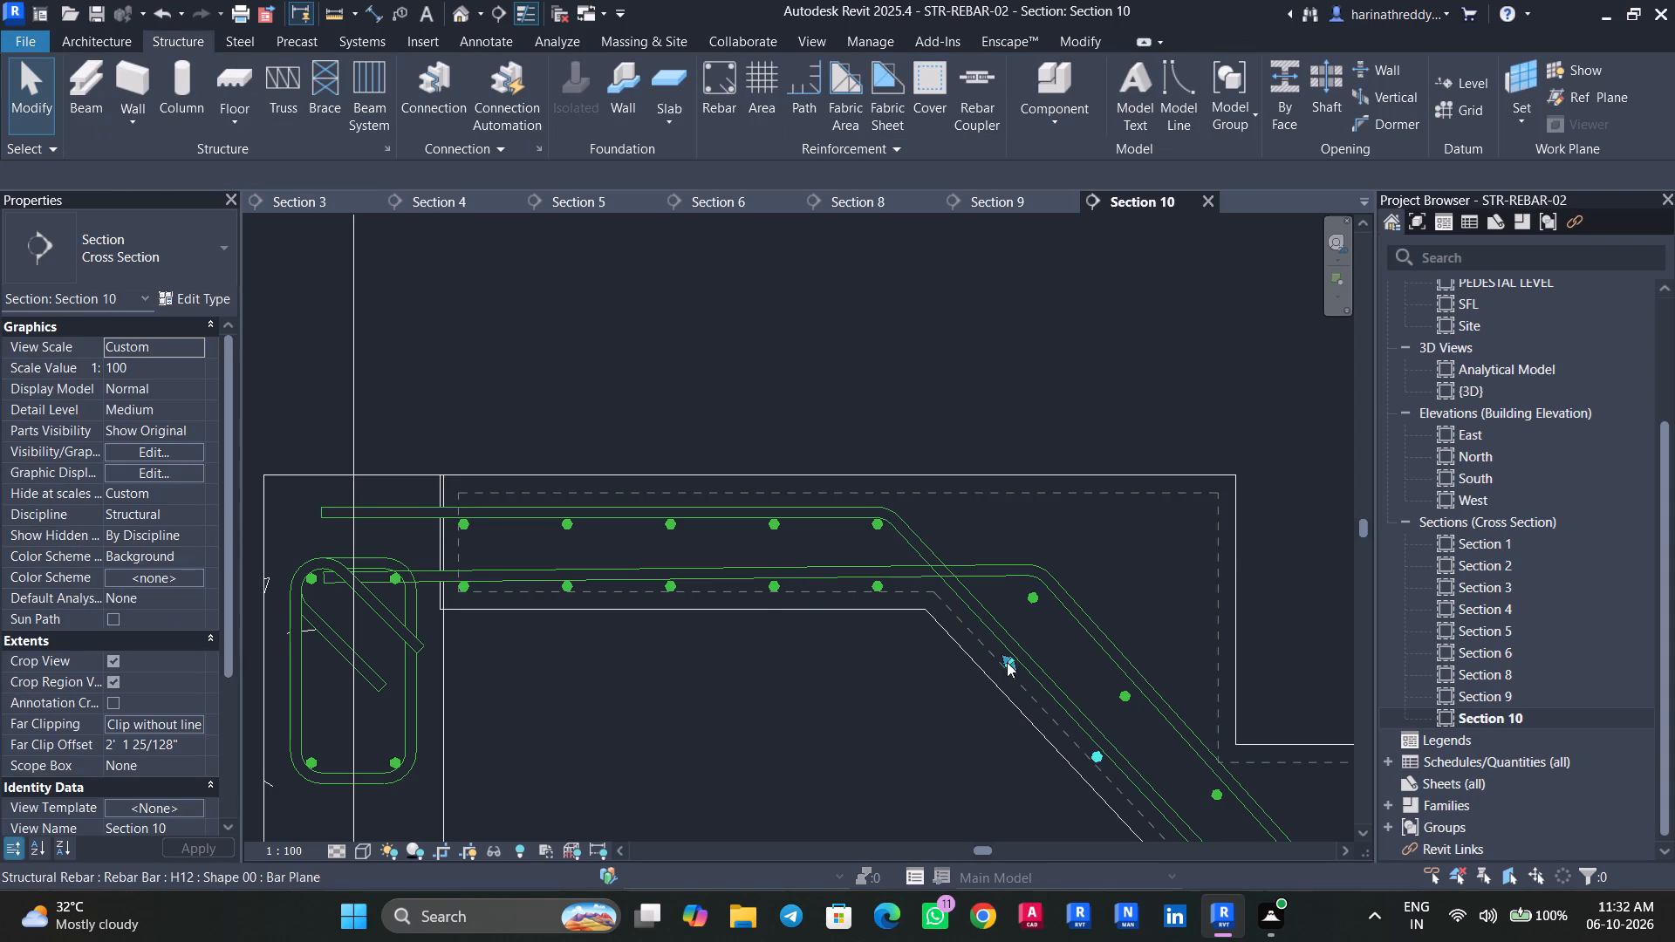
pyautogui.scroll(1, 1006, 659)
pyautogui.moveTo(1005, 656); pyautogui.dragTo(976, 634)
pyautogui.press('Escape')
pyautogui.press('Escape')
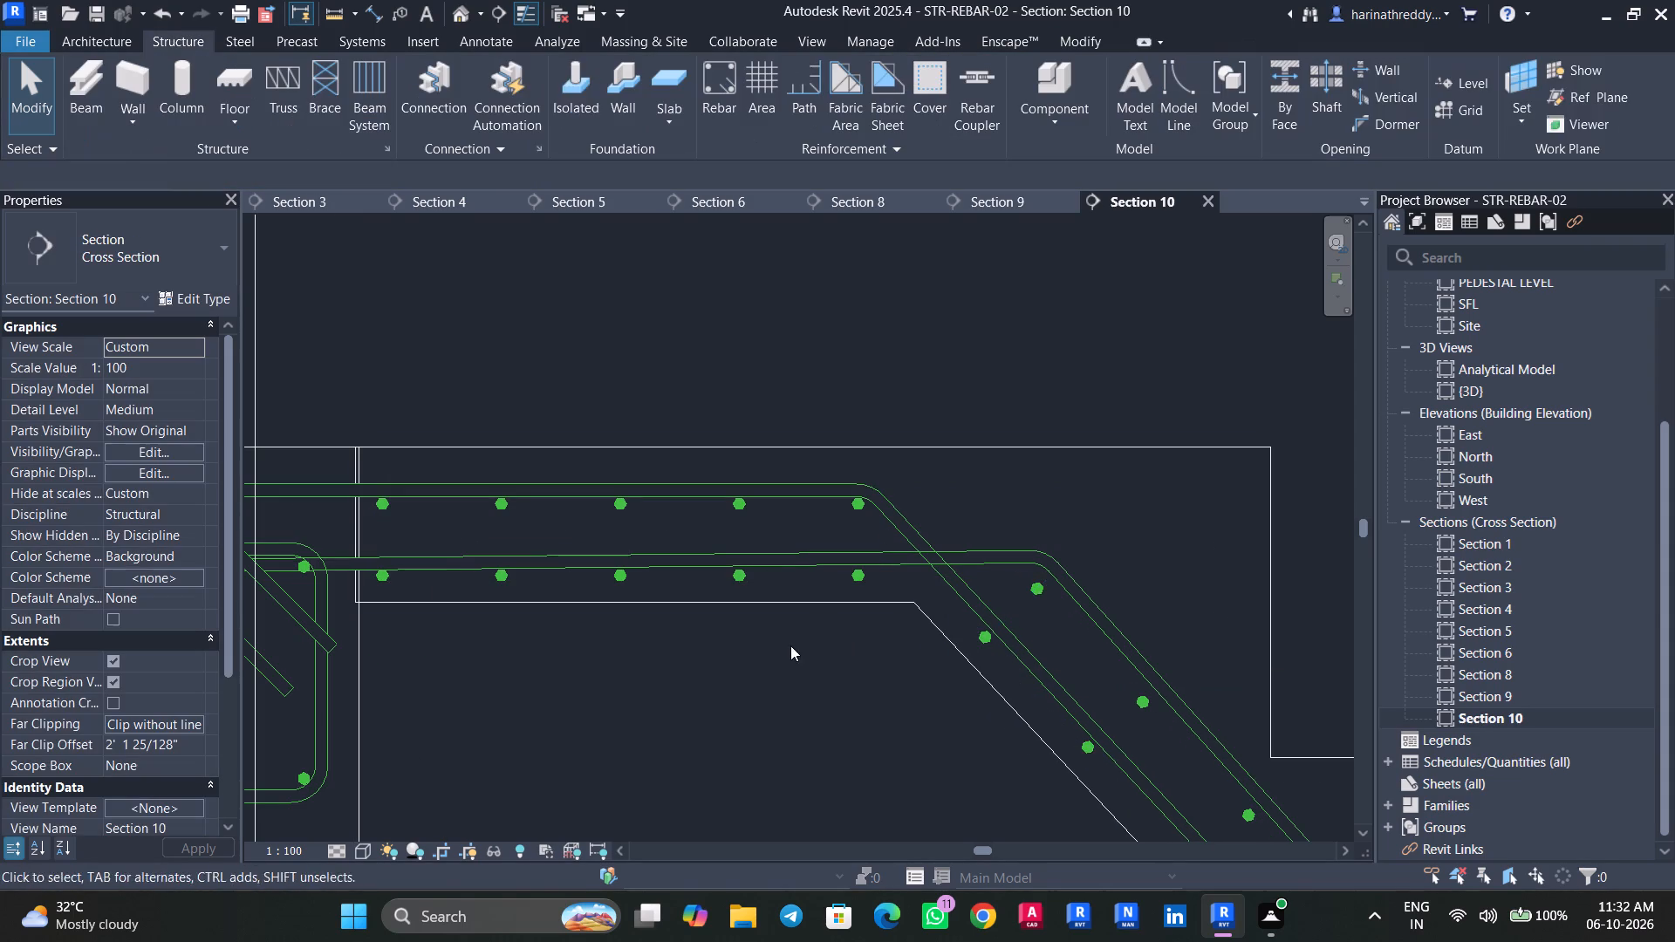
# Move the landing's bottom distribution set up so its bars sit just beneath the lower main bars.
pyautogui.scroll(-2, 790, 645)
pyautogui.click(842, 591)
pyautogui.press('Escape')
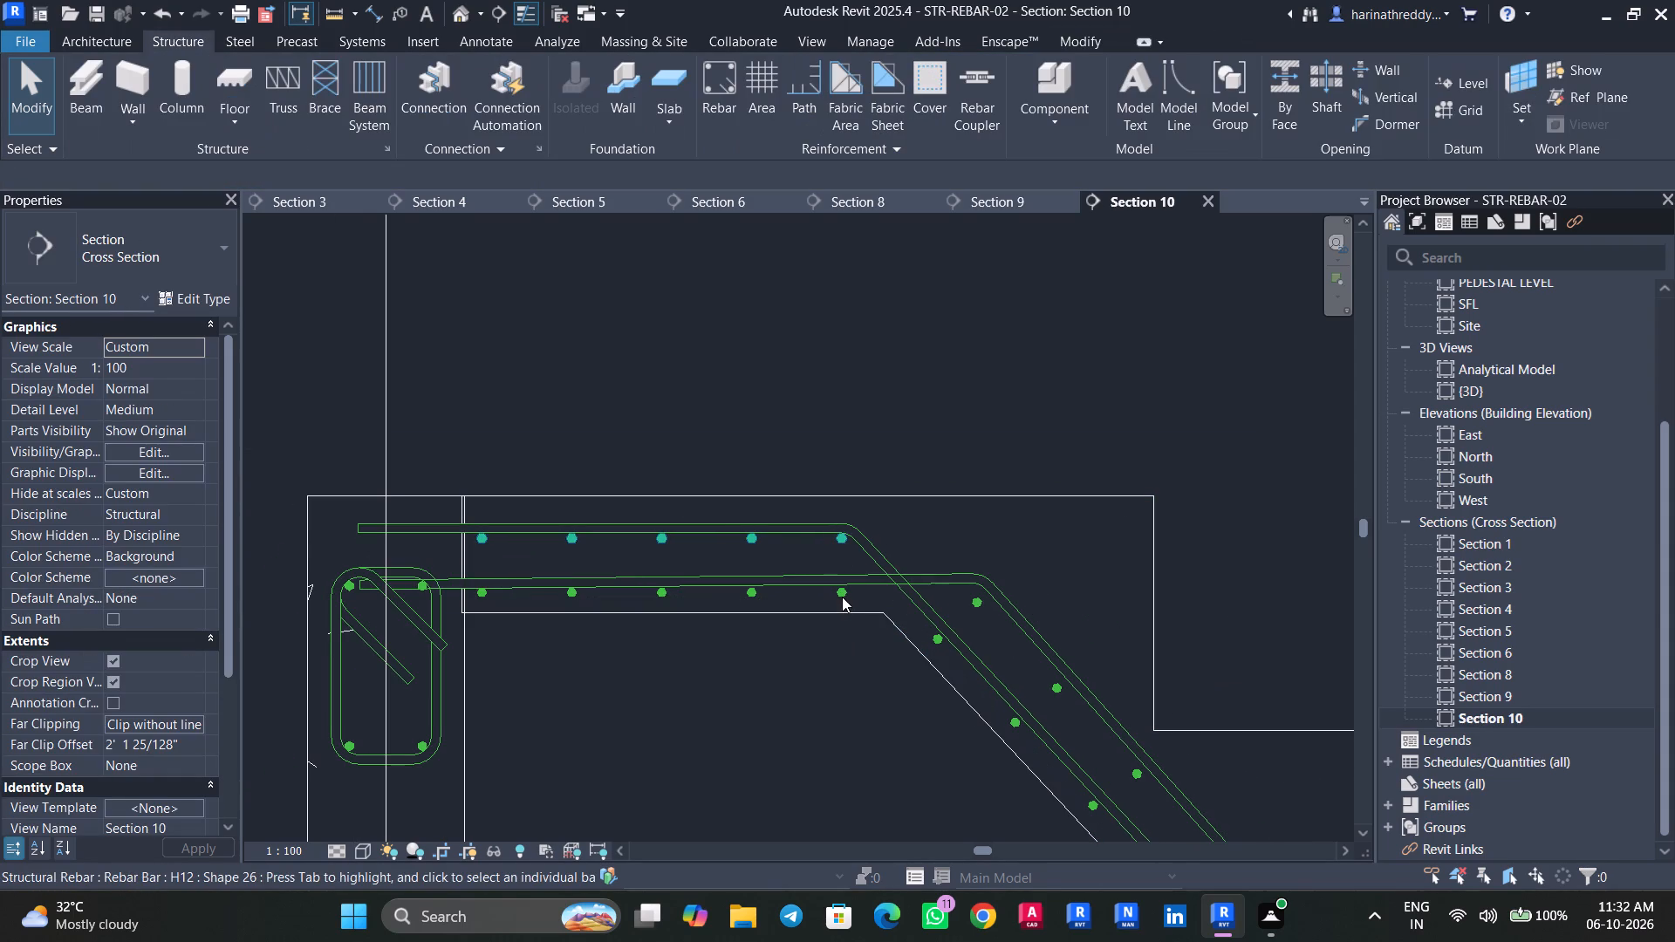
pyautogui.click(842, 597)
pyautogui.press('Escape')
pyautogui.press('Escape')
pyautogui.scroll(-1, 844, 543)
pyautogui.scroll(2, 844, 543)
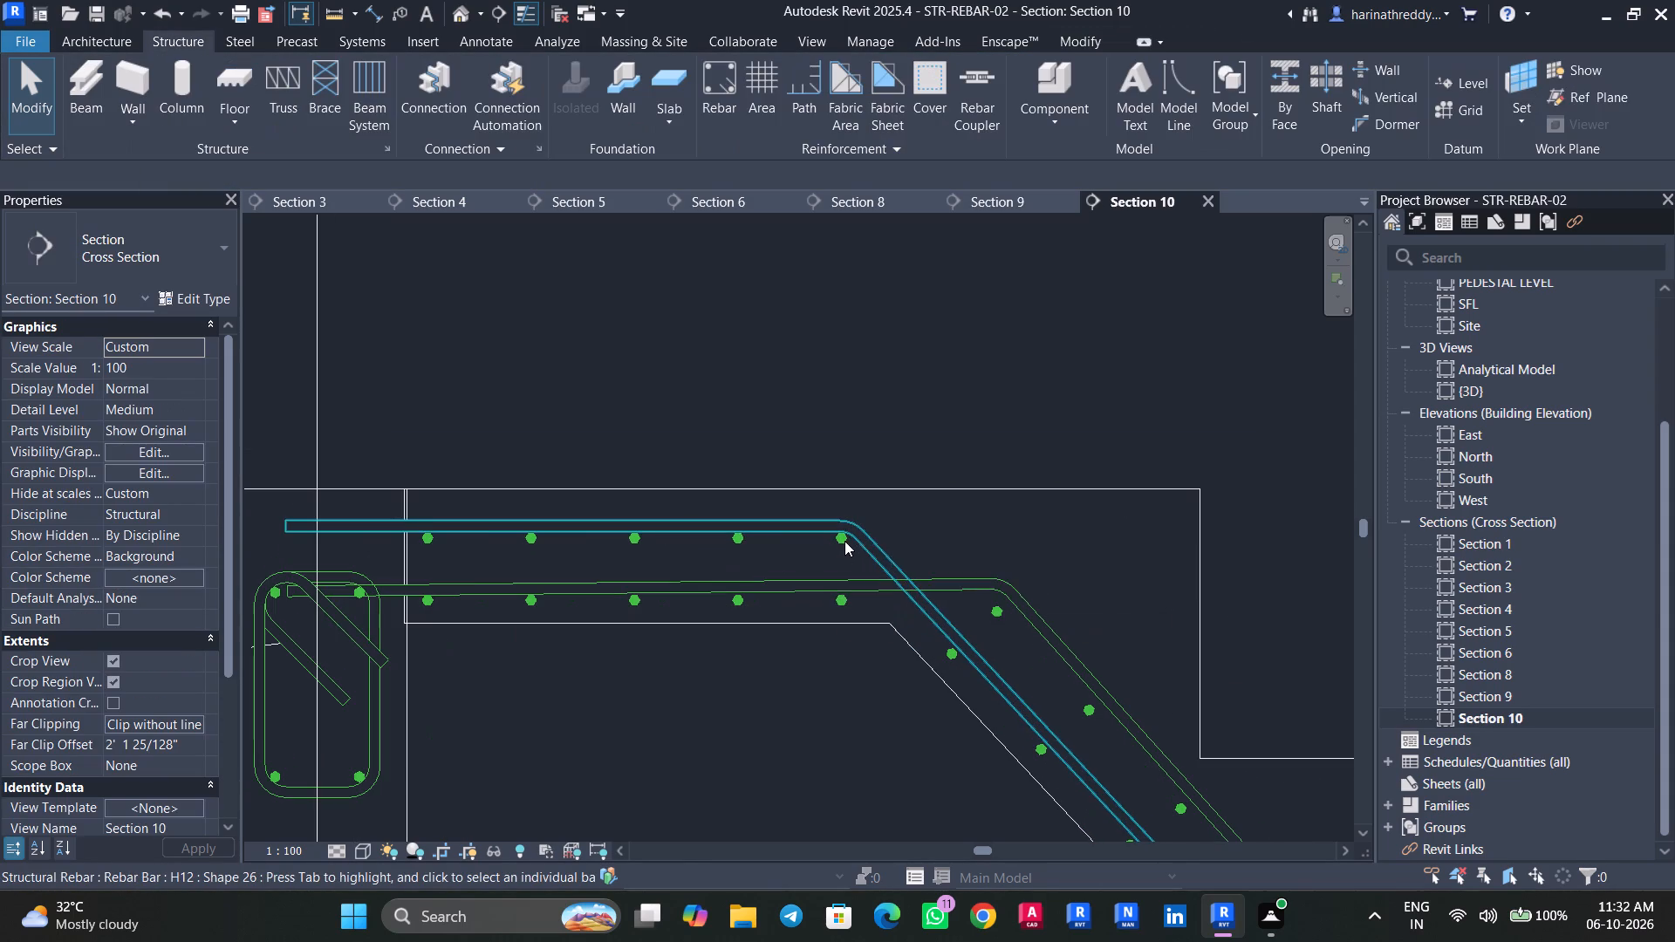
pyautogui.scroll(4, 742, 602)
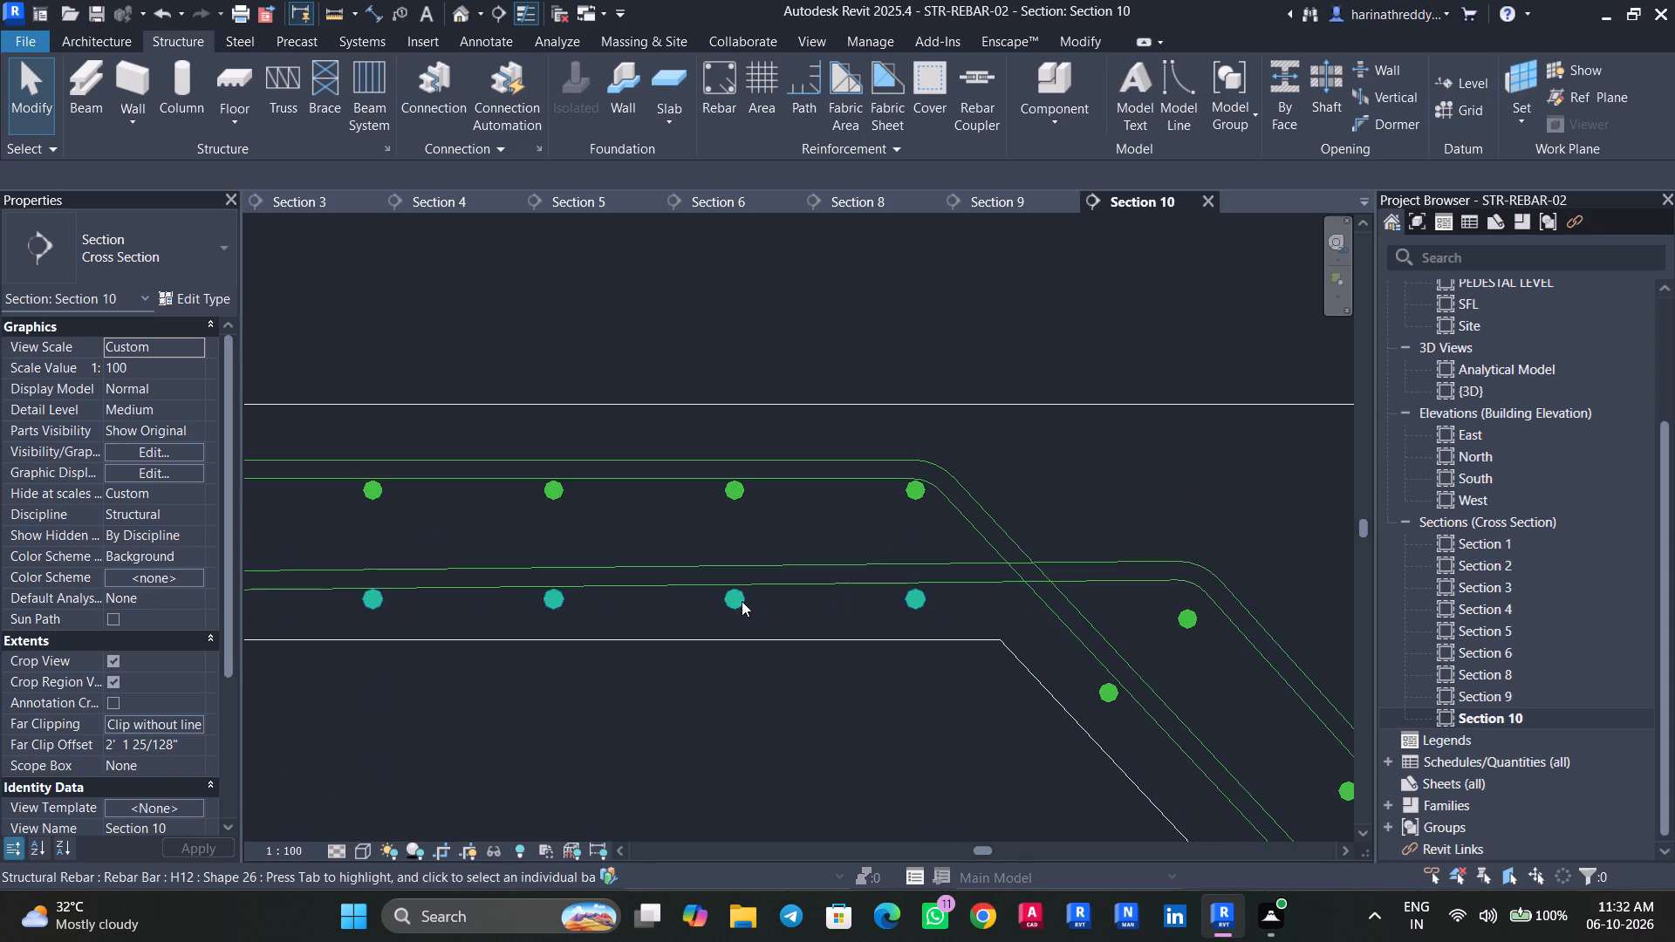
pyautogui.click(742, 601)
pyautogui.scroll(4, 742, 601)
pyautogui.scroll(-4, 742, 601)
pyautogui.scroll(5, 906, 611)
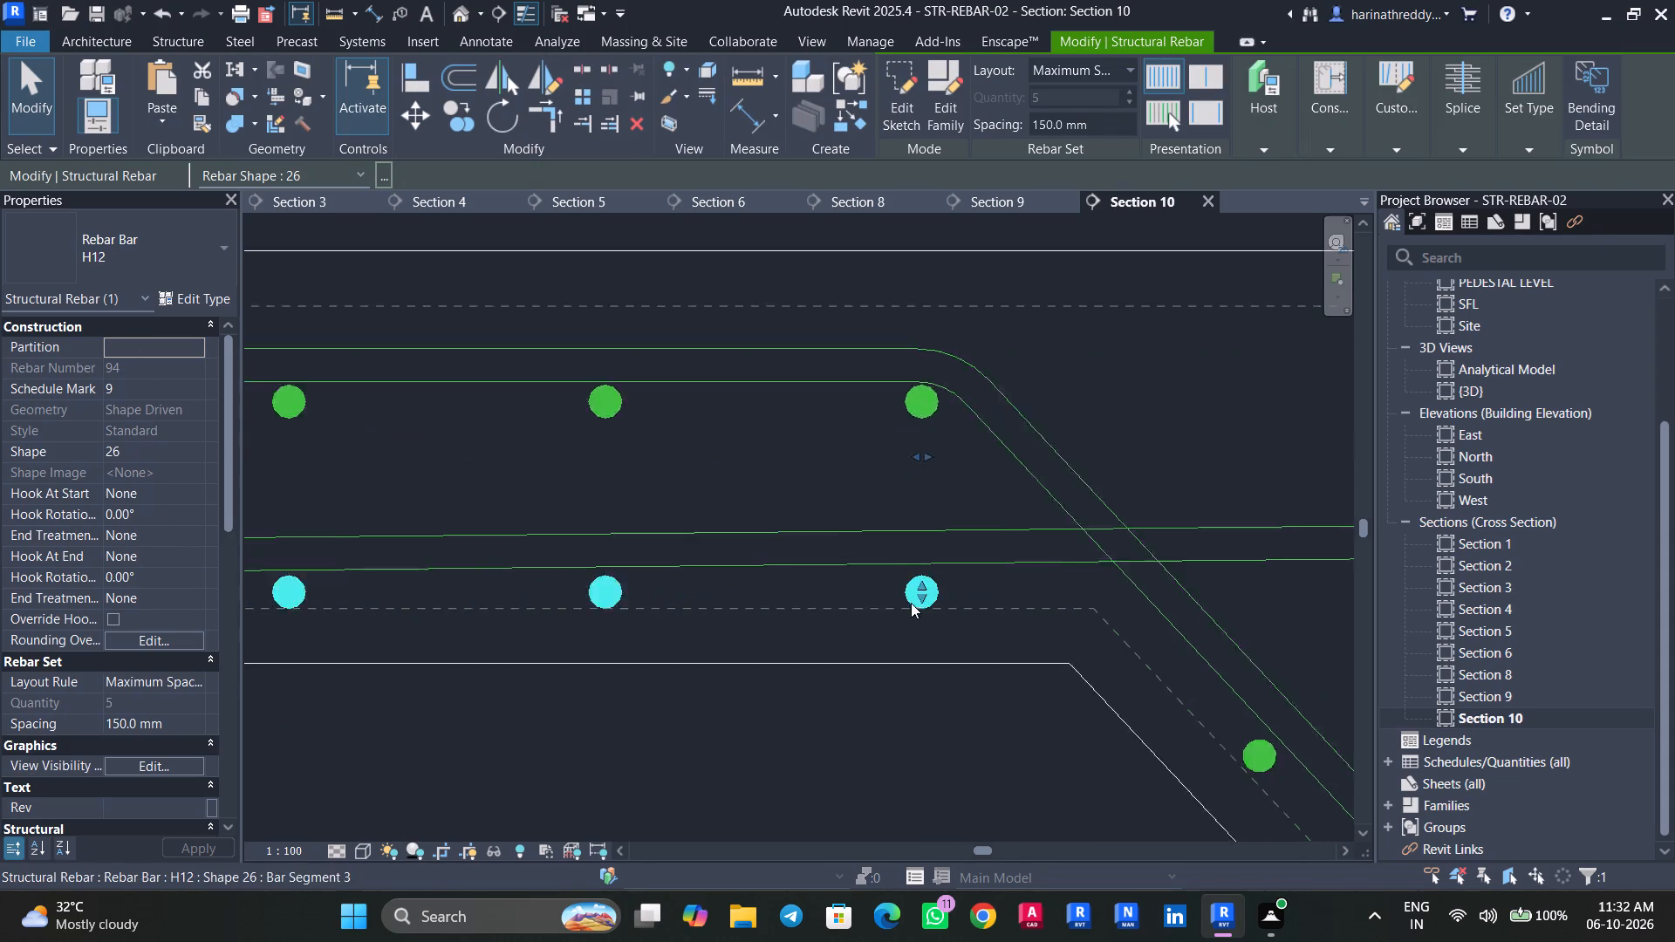
pyautogui.scroll(3, 911, 603)
pyautogui.moveTo(932, 576); pyautogui.dragTo(933, 565)
pyautogui.press('Escape')
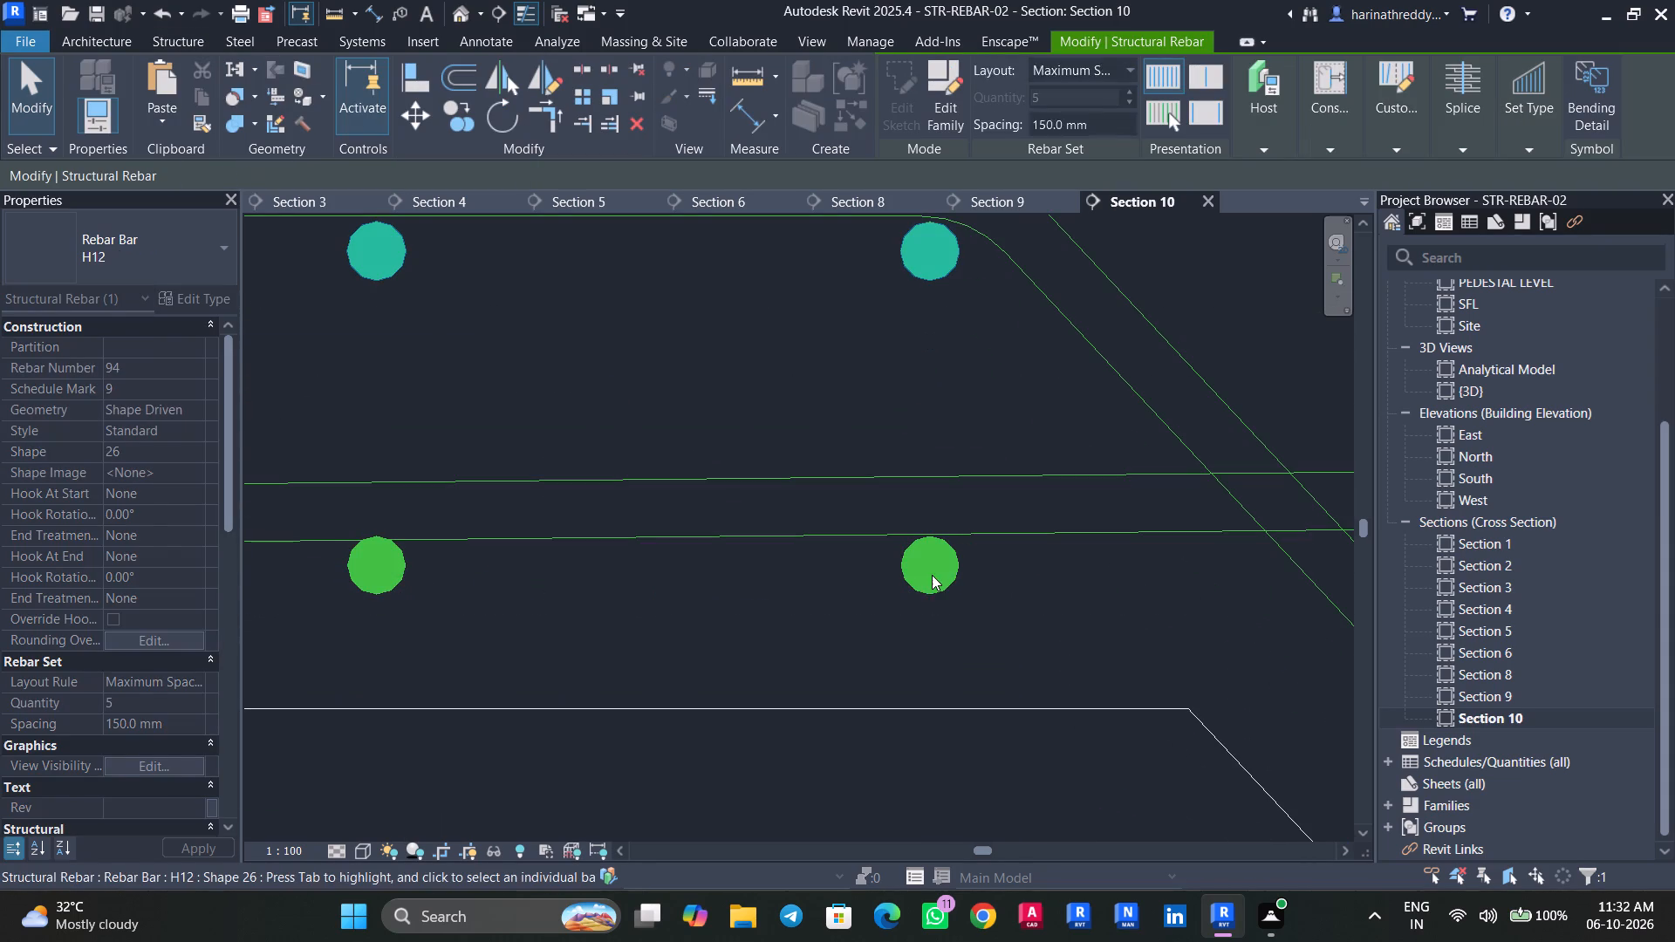
# Select all H12 rebar instances and set them to show unobscured in the {3D} view.
pyautogui.press('Tab')
pyautogui.click(932, 588)
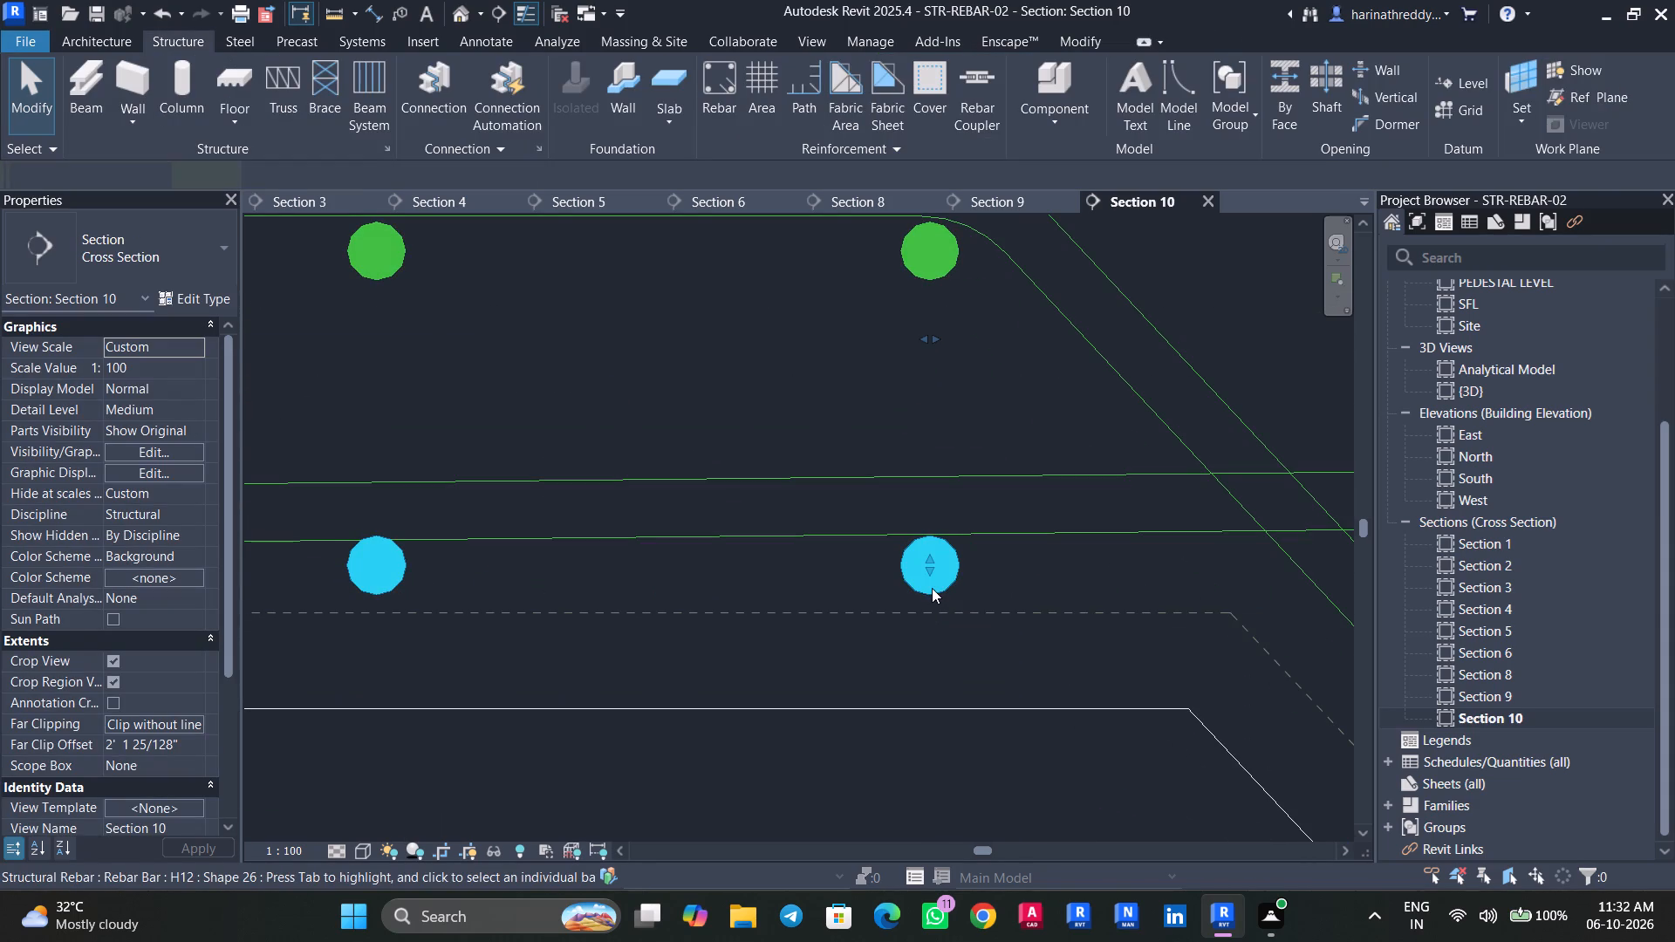
pyautogui.press('s')
pyautogui.press('a')
pyautogui.click(174, 761)
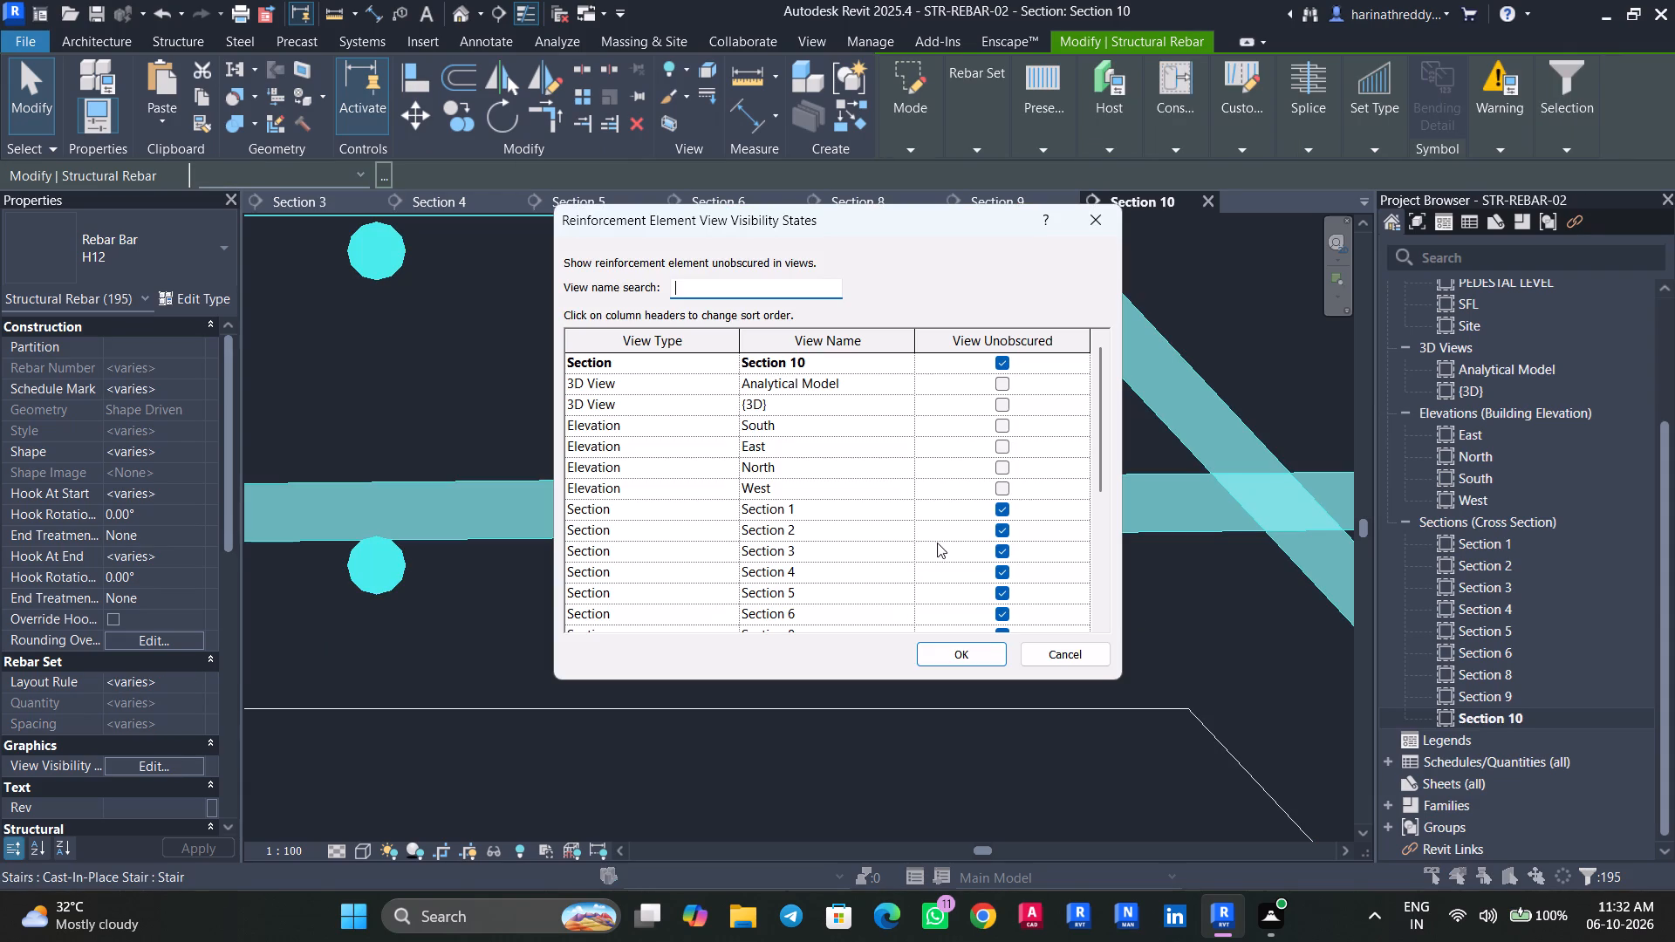
pyautogui.click(1000, 412)
pyautogui.click(998, 408)
pyautogui.click(981, 649)
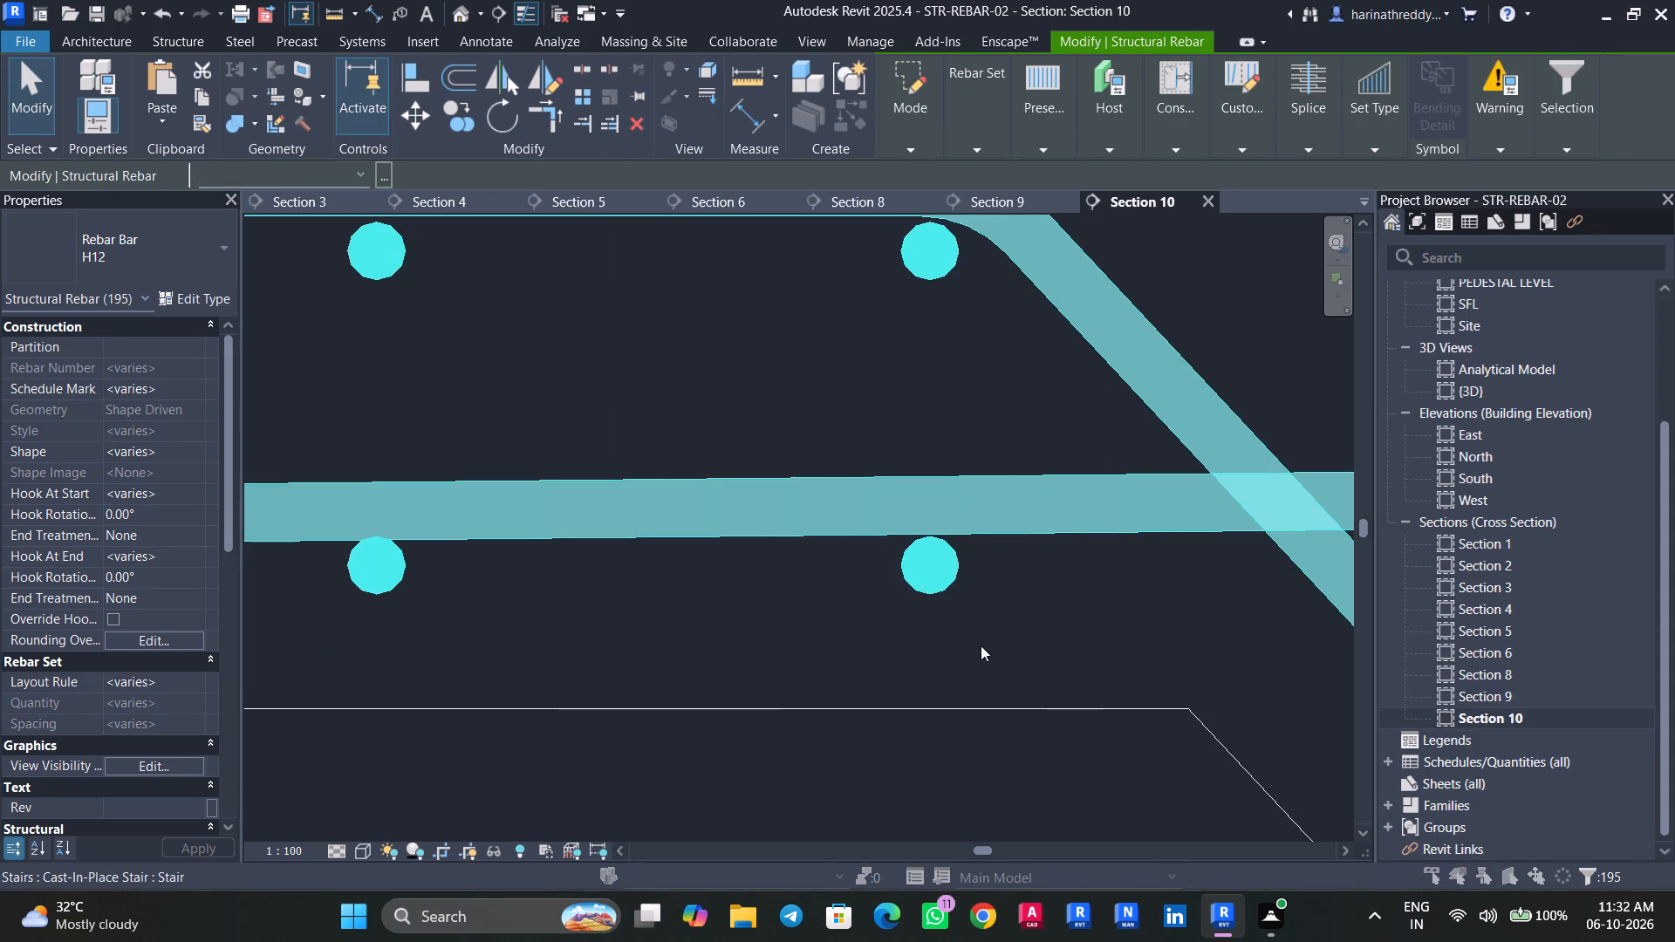
pyautogui.press('Escape')
pyautogui.press('Escape')
pyautogui.press('Escape')
pyautogui.press('Escape')
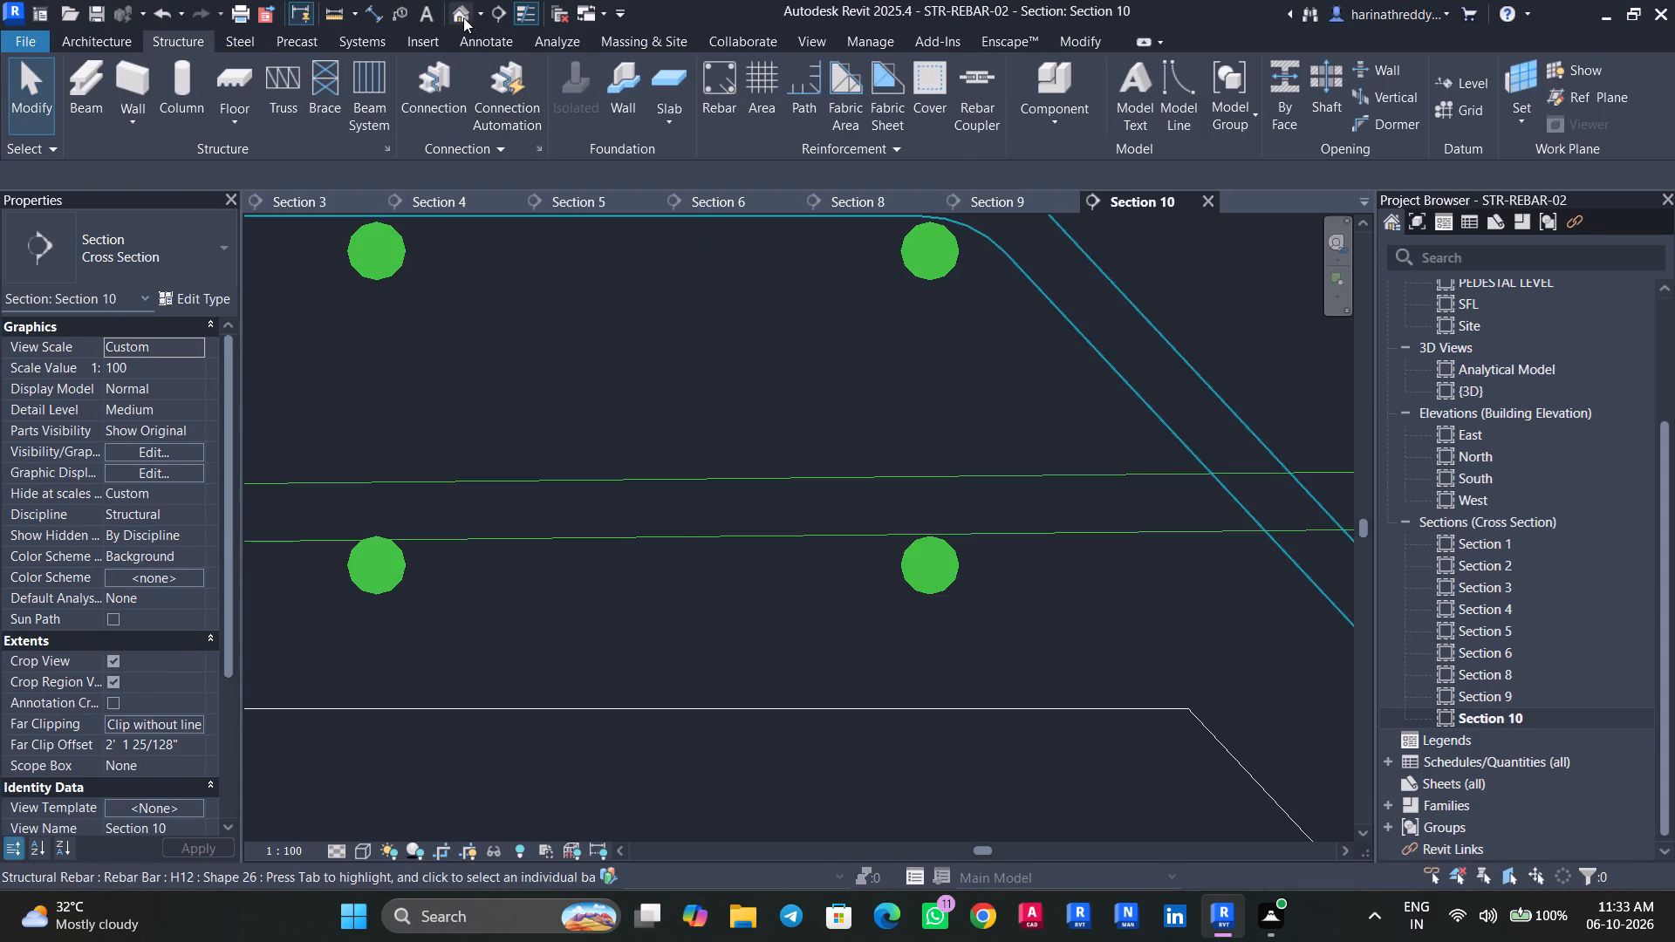
# Examine the landing and flight reinforcement in the 3D view from the side, above and oblique angles.
pyautogui.click(462, 16)
pyautogui.keyDown('shift'); pyautogui.moveTo(713, 504); pyautogui.dragTo(837, 445, button='middle'); pyautogui.keyUp('shift')
pyautogui.scroll(5, 988, 232)
pyautogui.scroll(-1, 969, 260)
pyautogui.scroll(3, 969, 260)
pyautogui.keyDown('shift'); pyautogui.moveTo(1072, 596); pyautogui.dragTo(1022, 518, button='middle'); pyautogui.keyUp('shift')
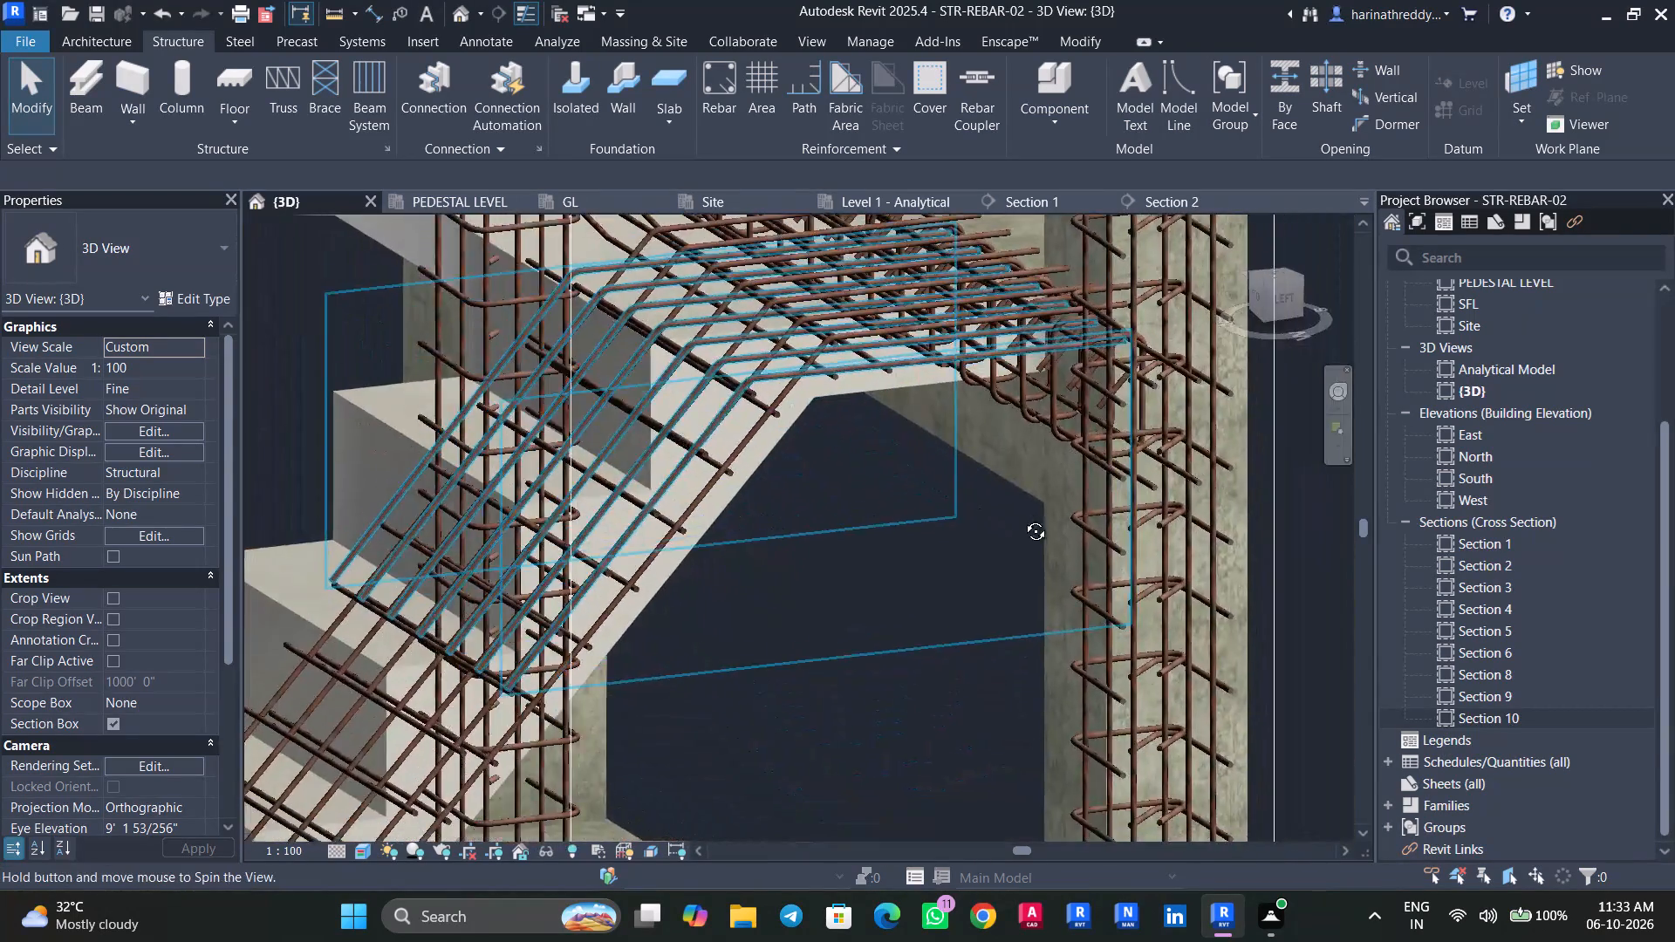
pyautogui.keyDown('shift'); pyautogui.moveTo(1022, 518); pyautogui.dragTo(1008, 472, button='middle'); pyautogui.keyUp('shift')
pyautogui.scroll(-6, 953, 509)
pyautogui.keyDown('shift'); pyautogui.moveTo(1140, 561); pyautogui.dragTo(1090, 531, button='middle'); pyautogui.keyUp('shift')
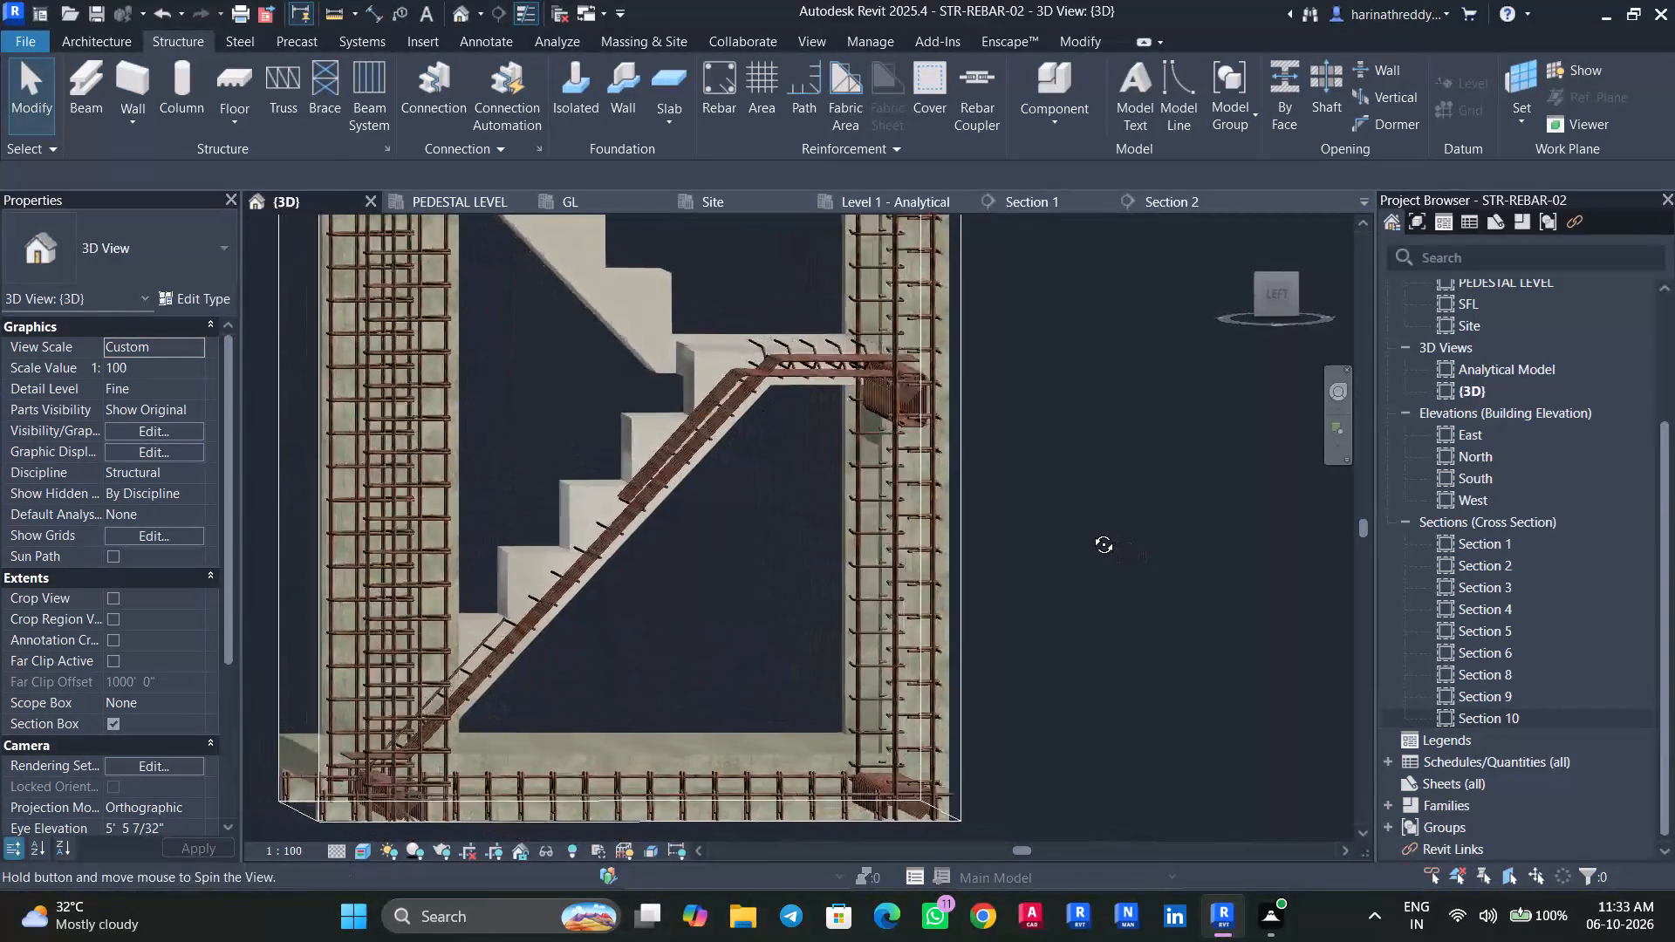
pyautogui.keyDown('shift'); pyautogui.moveTo(1090, 531); pyautogui.dragTo(1073, 523, button='middle'); pyautogui.keyUp('shift')
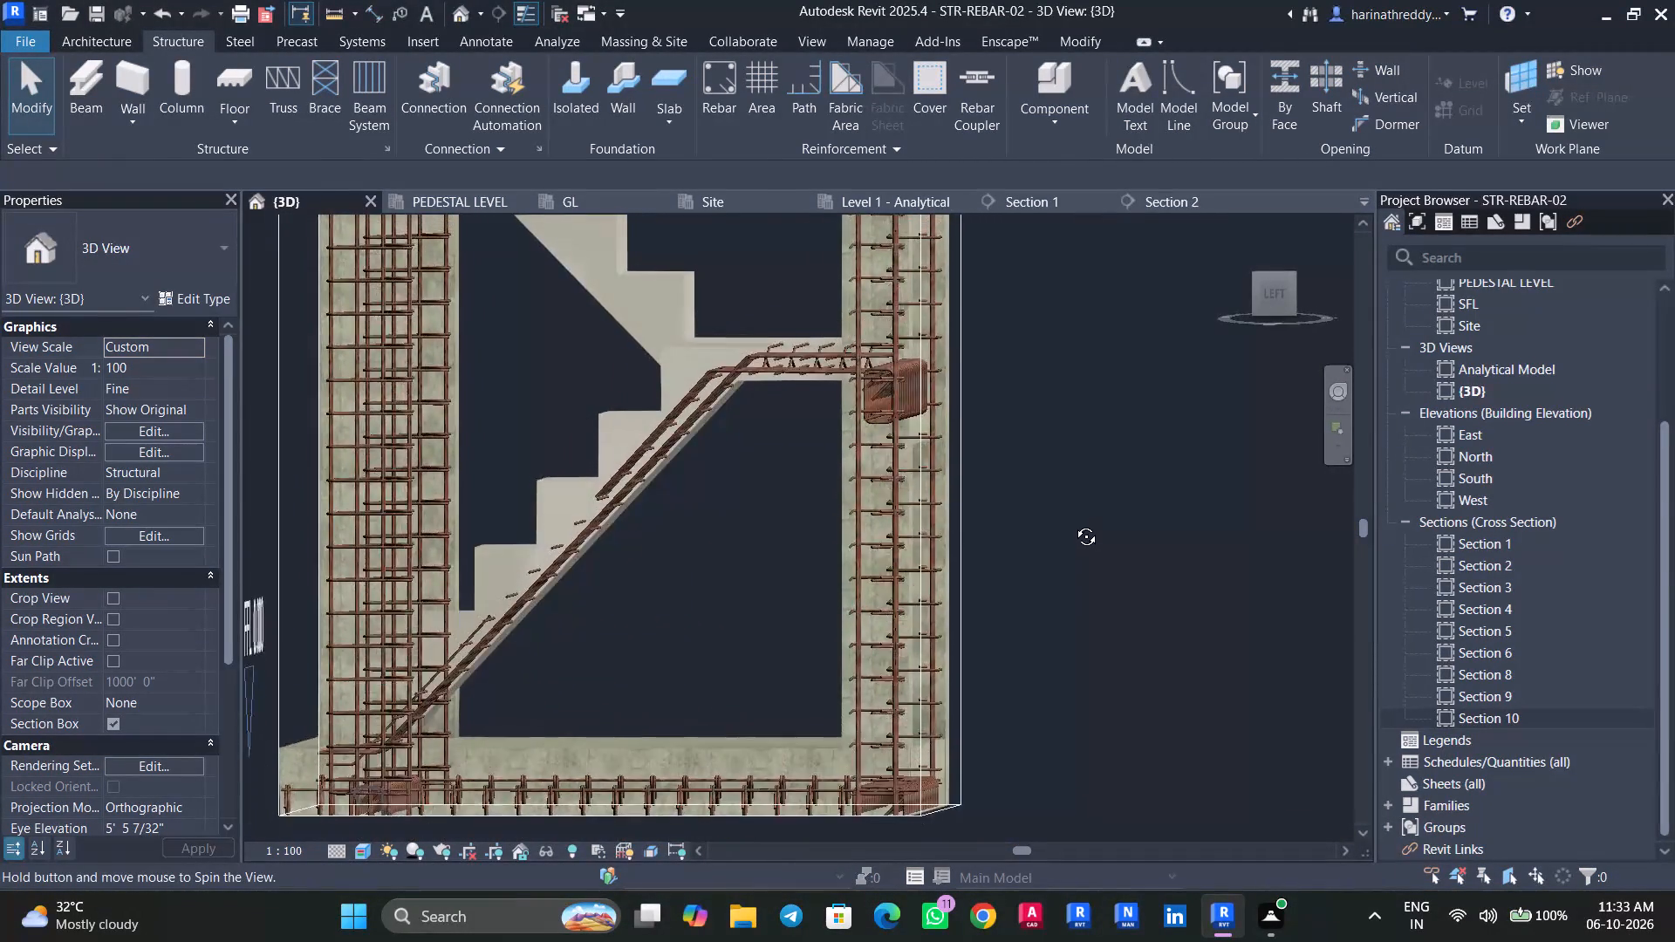
pyautogui.keyDown('shift'); pyautogui.moveTo(1073, 523); pyautogui.dragTo(1124, 616, button='middle'); pyautogui.keyUp('shift')
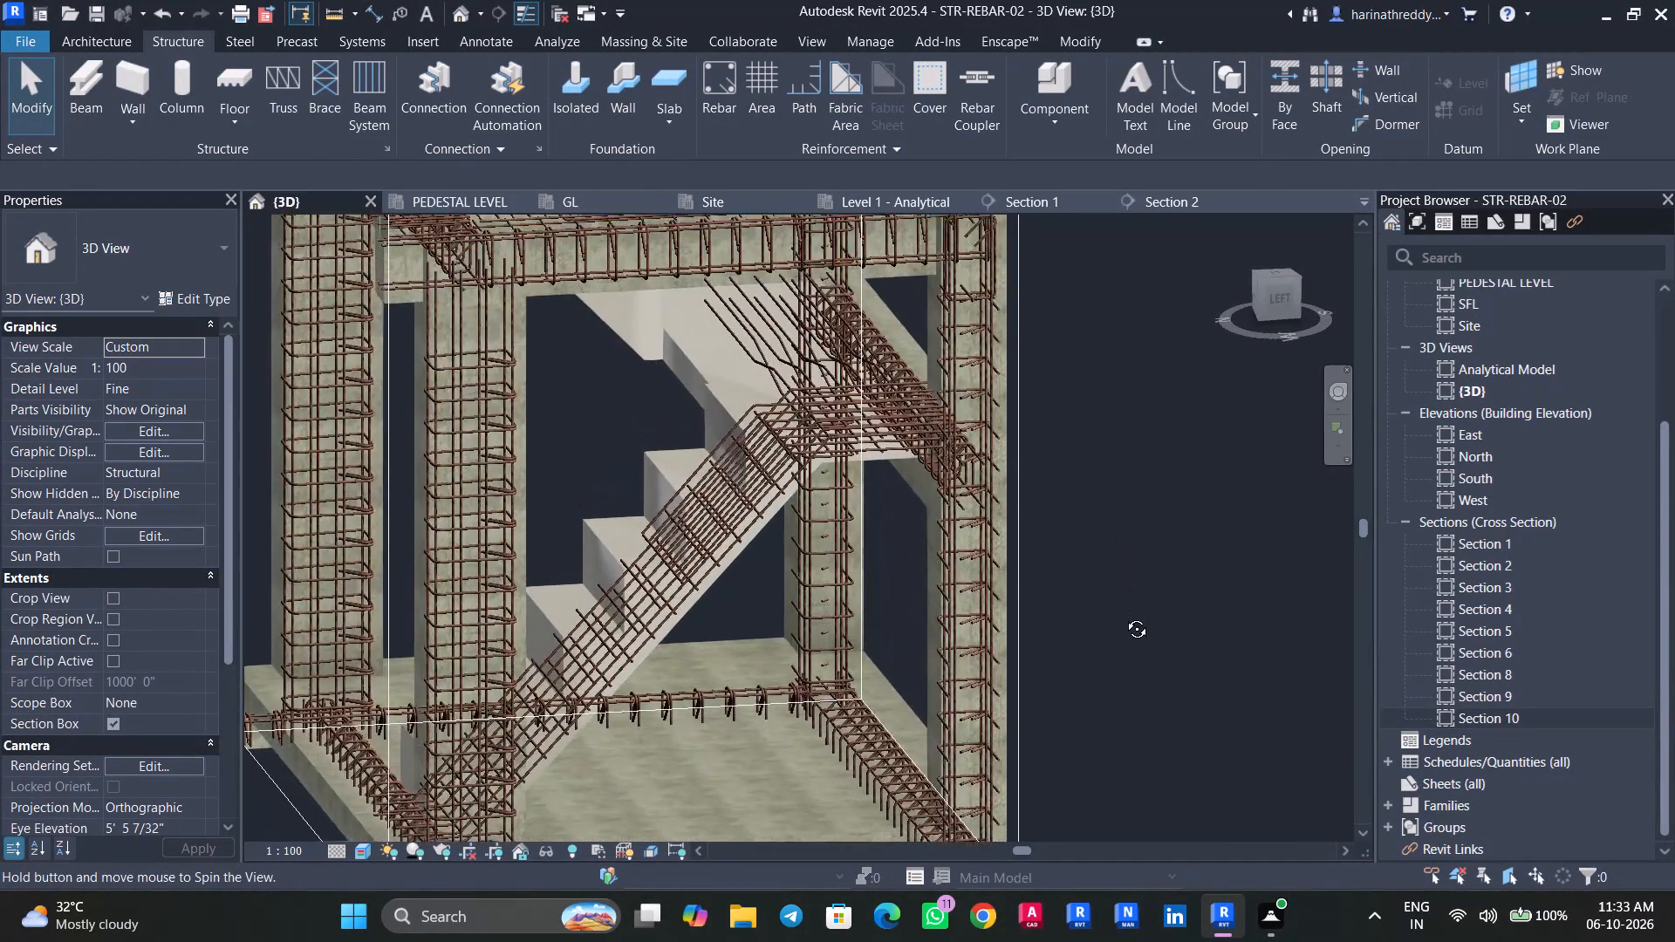
pyautogui.keyDown('shift'); pyautogui.moveTo(1124, 616); pyautogui.dragTo(1088, 734, button='middle'); pyautogui.keyUp('shift')
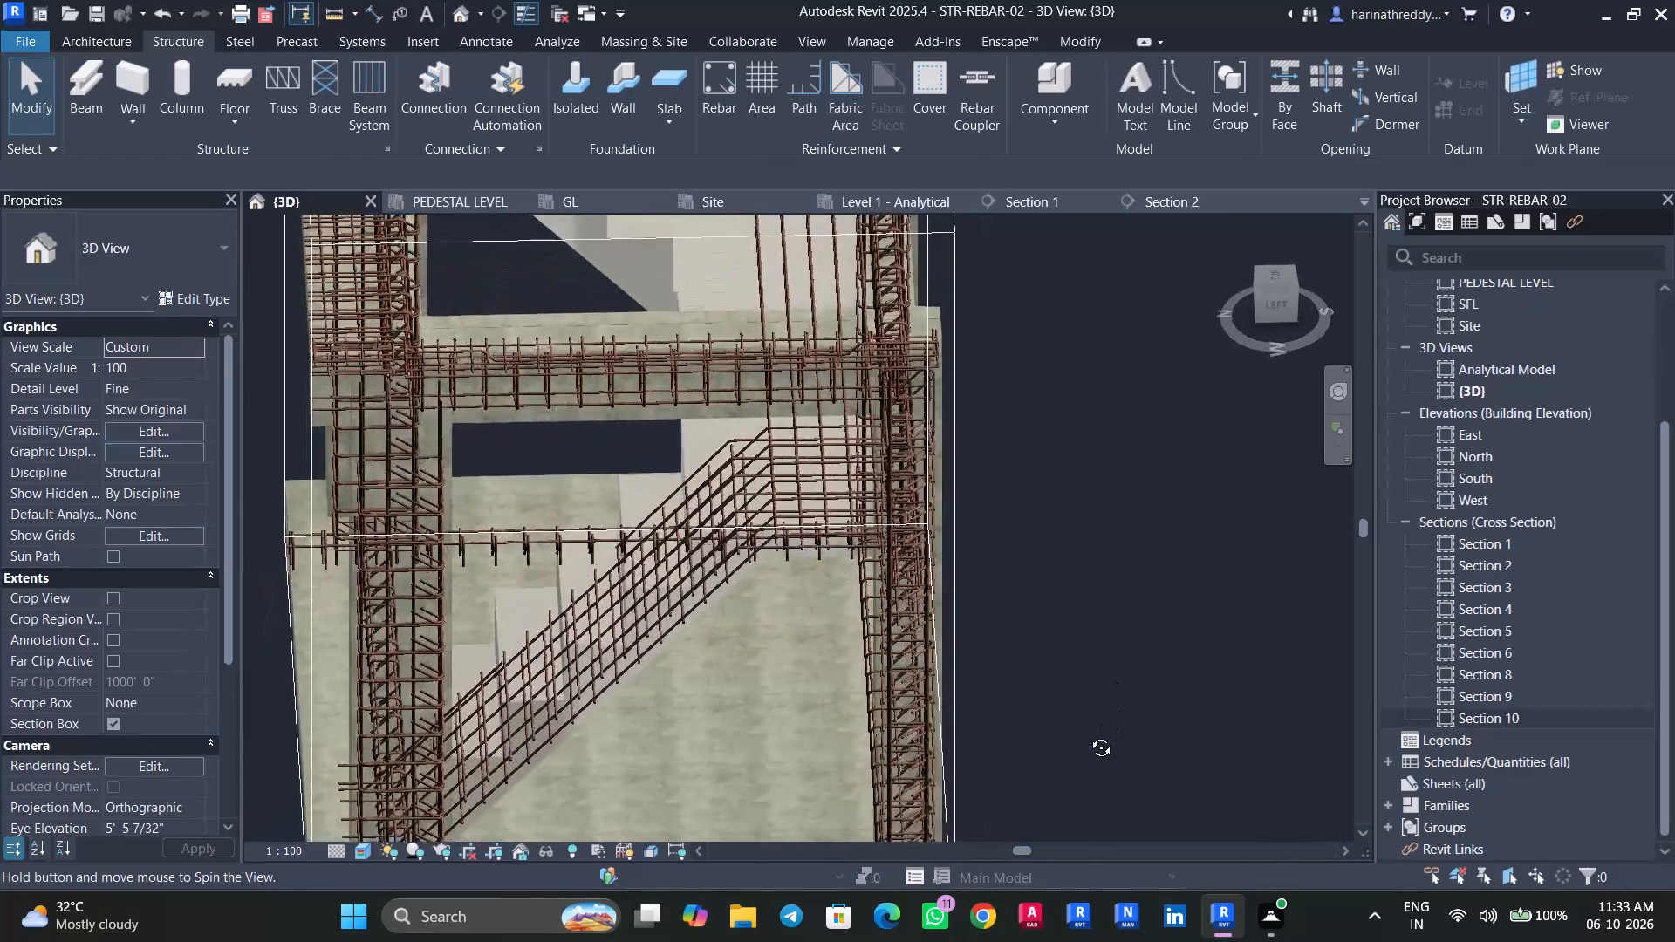
pyautogui.keyDown('shift'); pyautogui.moveTo(1088, 734); pyautogui.dragTo(1051, 681, button='middle'); pyautogui.keyUp('shift')
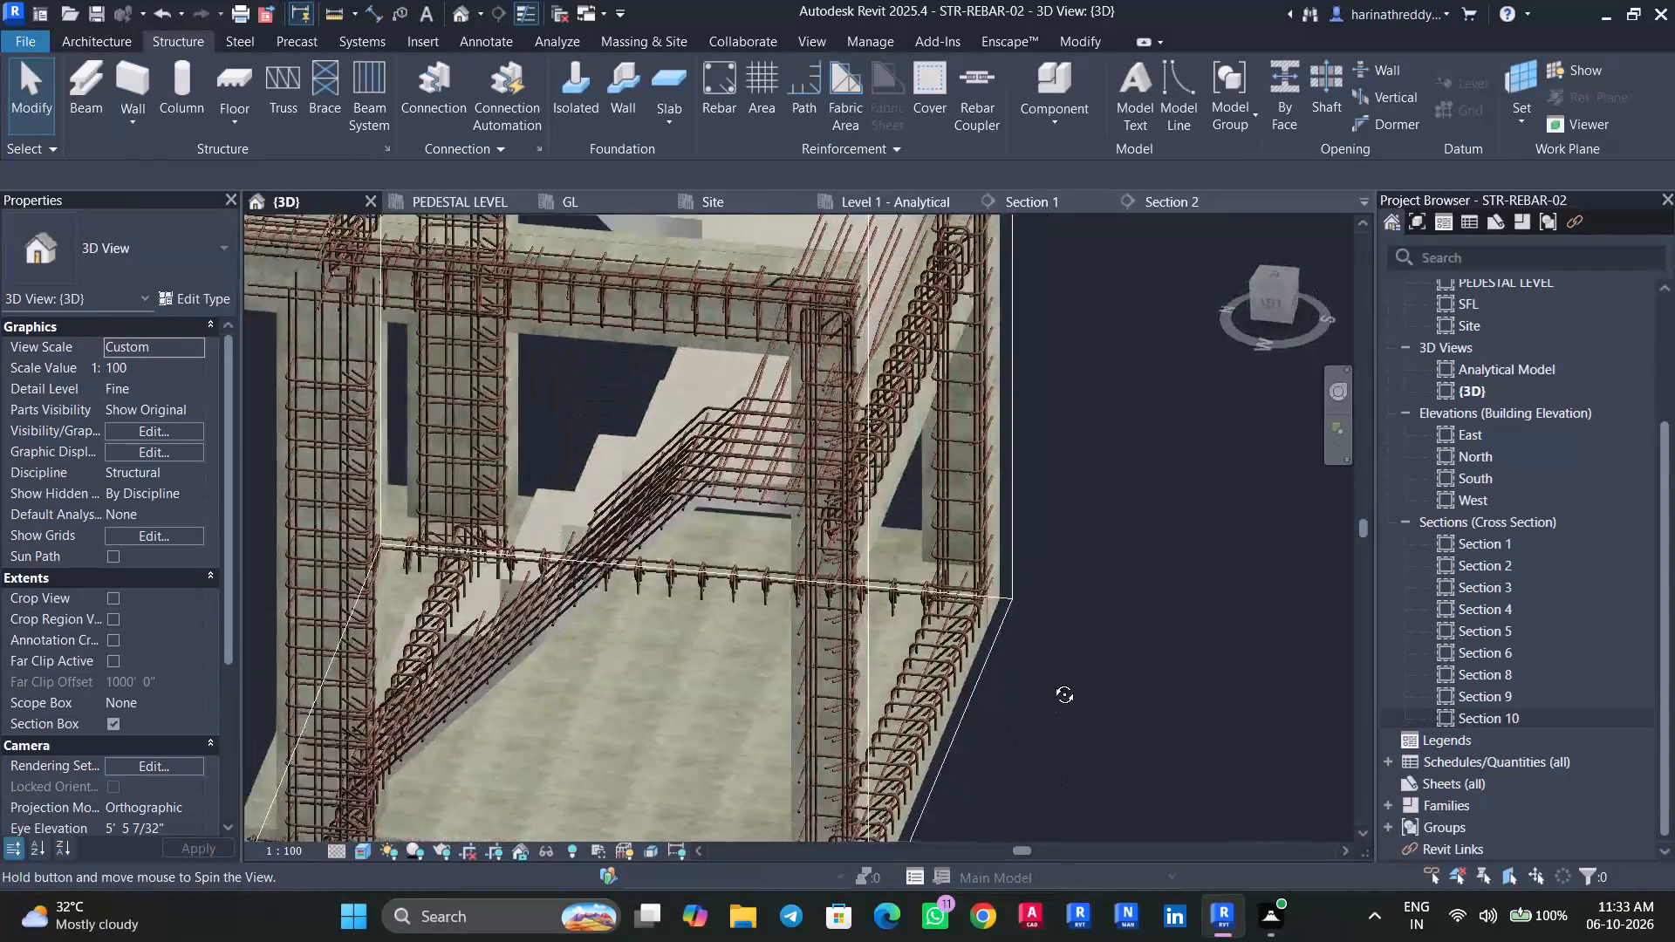
pyautogui.keyDown('shift'); pyautogui.moveTo(1051, 681); pyautogui.dragTo(1248, 620, button='middle'); pyautogui.keyUp('shift')
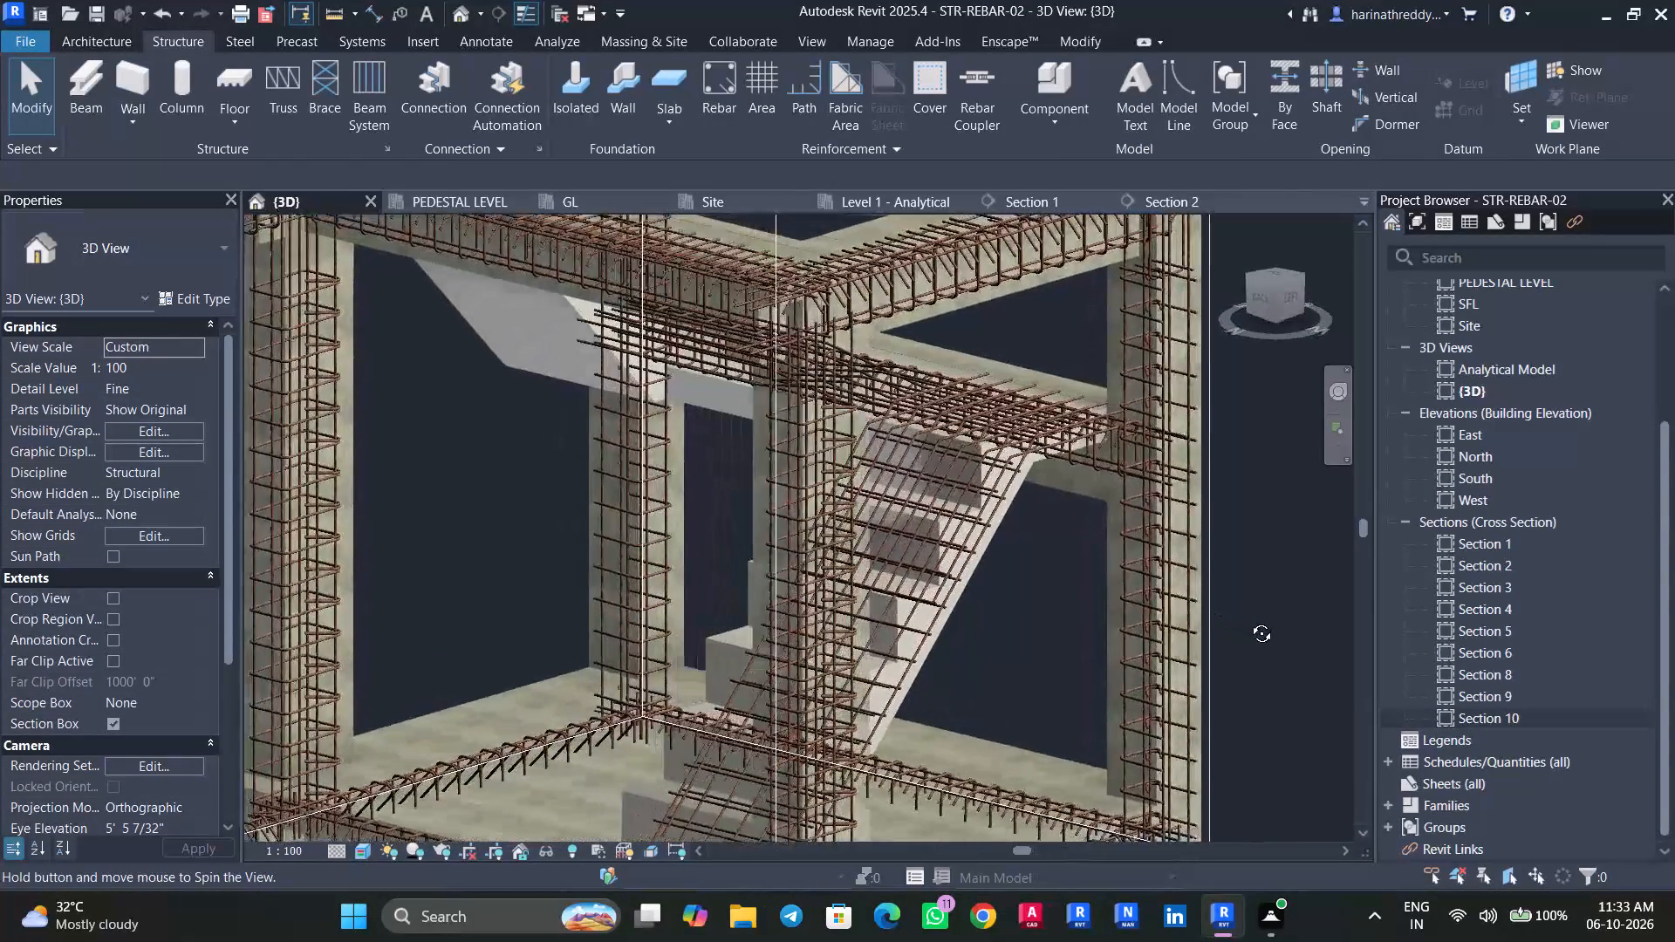
pyautogui.keyDown('shift'); pyautogui.moveTo(1248, 620); pyautogui.dragTo(1111, 633, button='middle'); pyautogui.keyUp('shift')
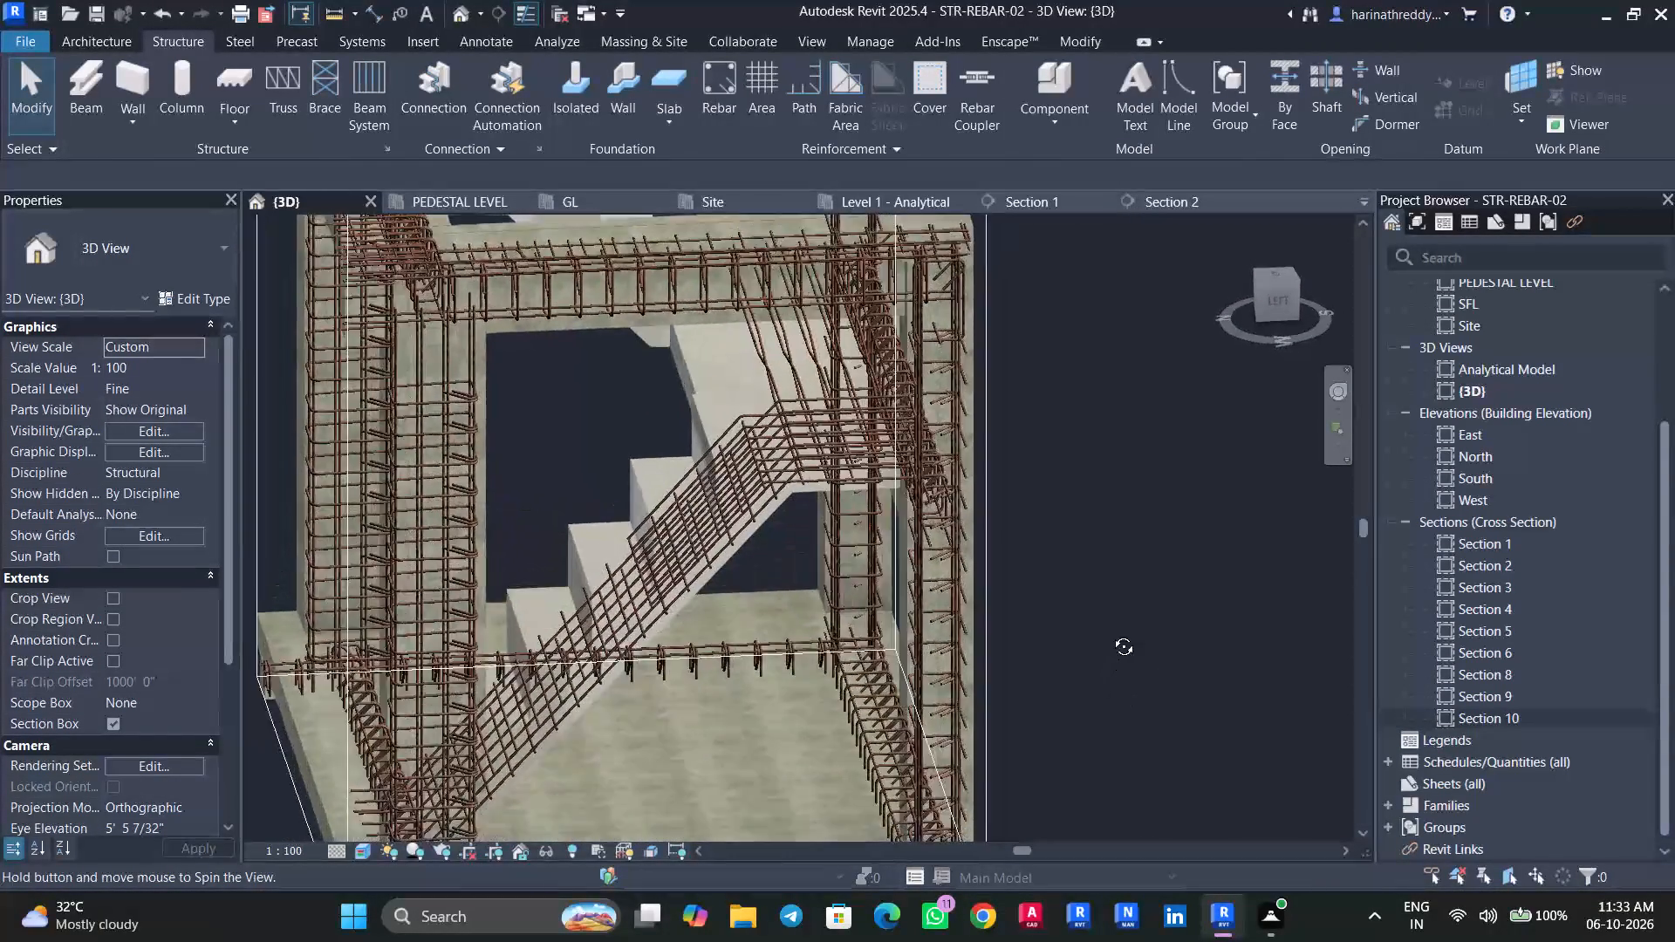
pyautogui.keyDown('shift'); pyautogui.moveTo(1111, 633); pyautogui.dragTo(1113, 613, button='middle'); pyautogui.keyUp('shift')
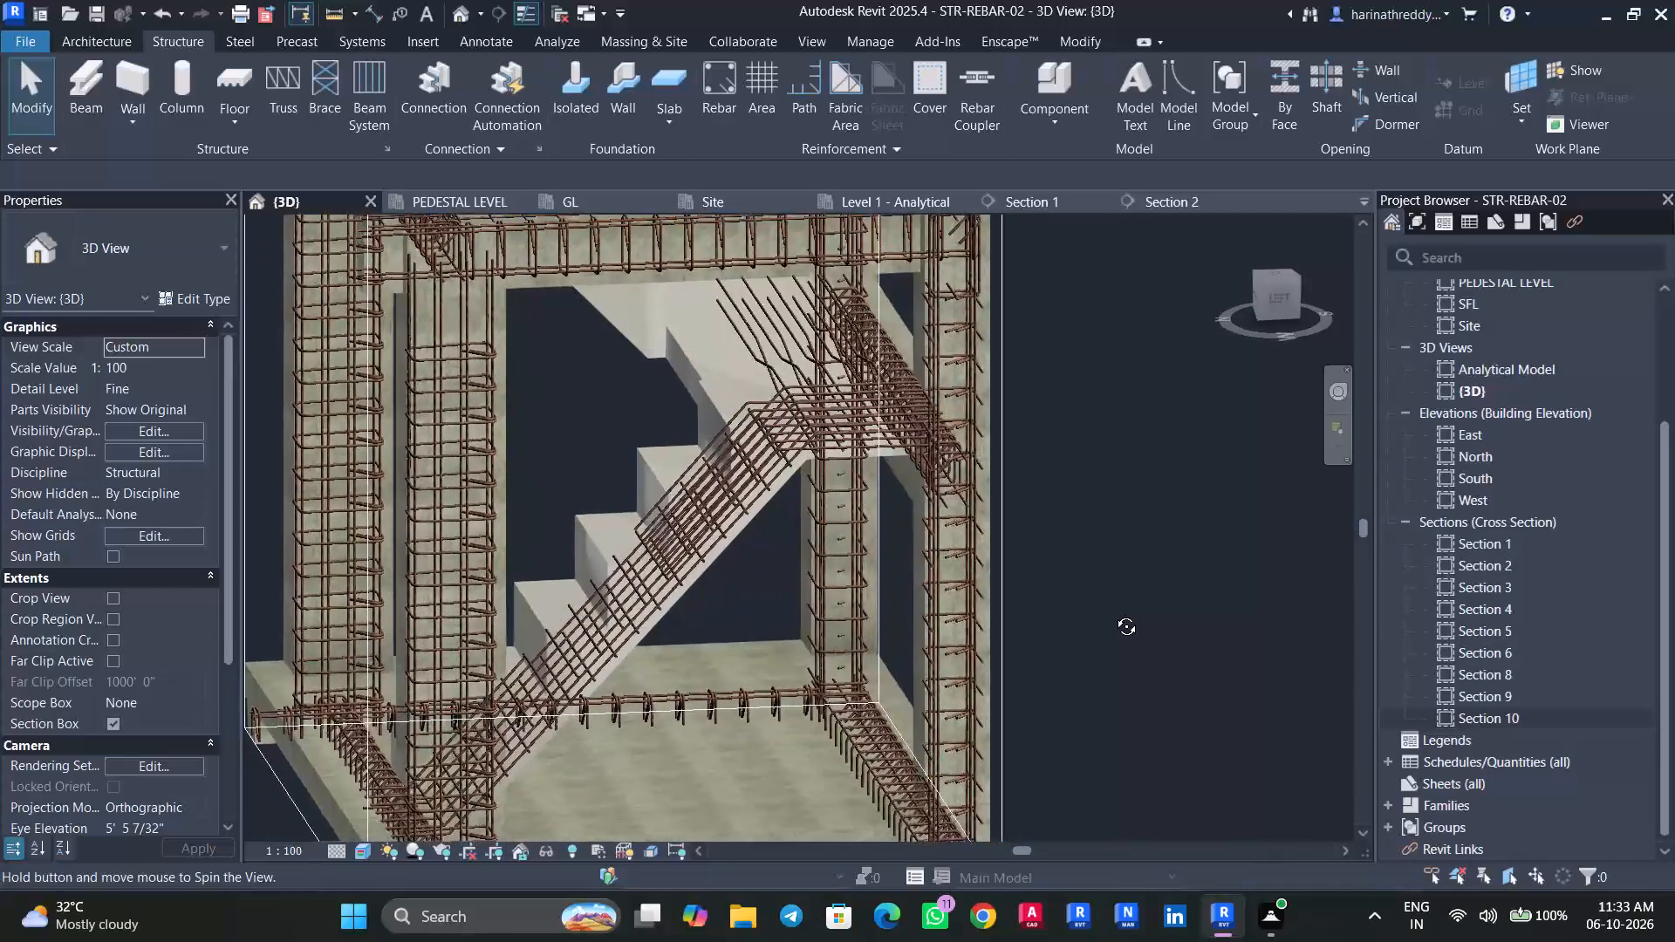
pyautogui.keyDown('shift'); pyautogui.moveTo(1113, 613); pyautogui.dragTo(1049, 655, button='middle'); pyautogui.keyUp('shift')
pyautogui.keyDown('shift'); pyautogui.moveTo(1058, 637); pyautogui.dragTo(1095, 576, button='middle'); pyautogui.keyUp('shift')
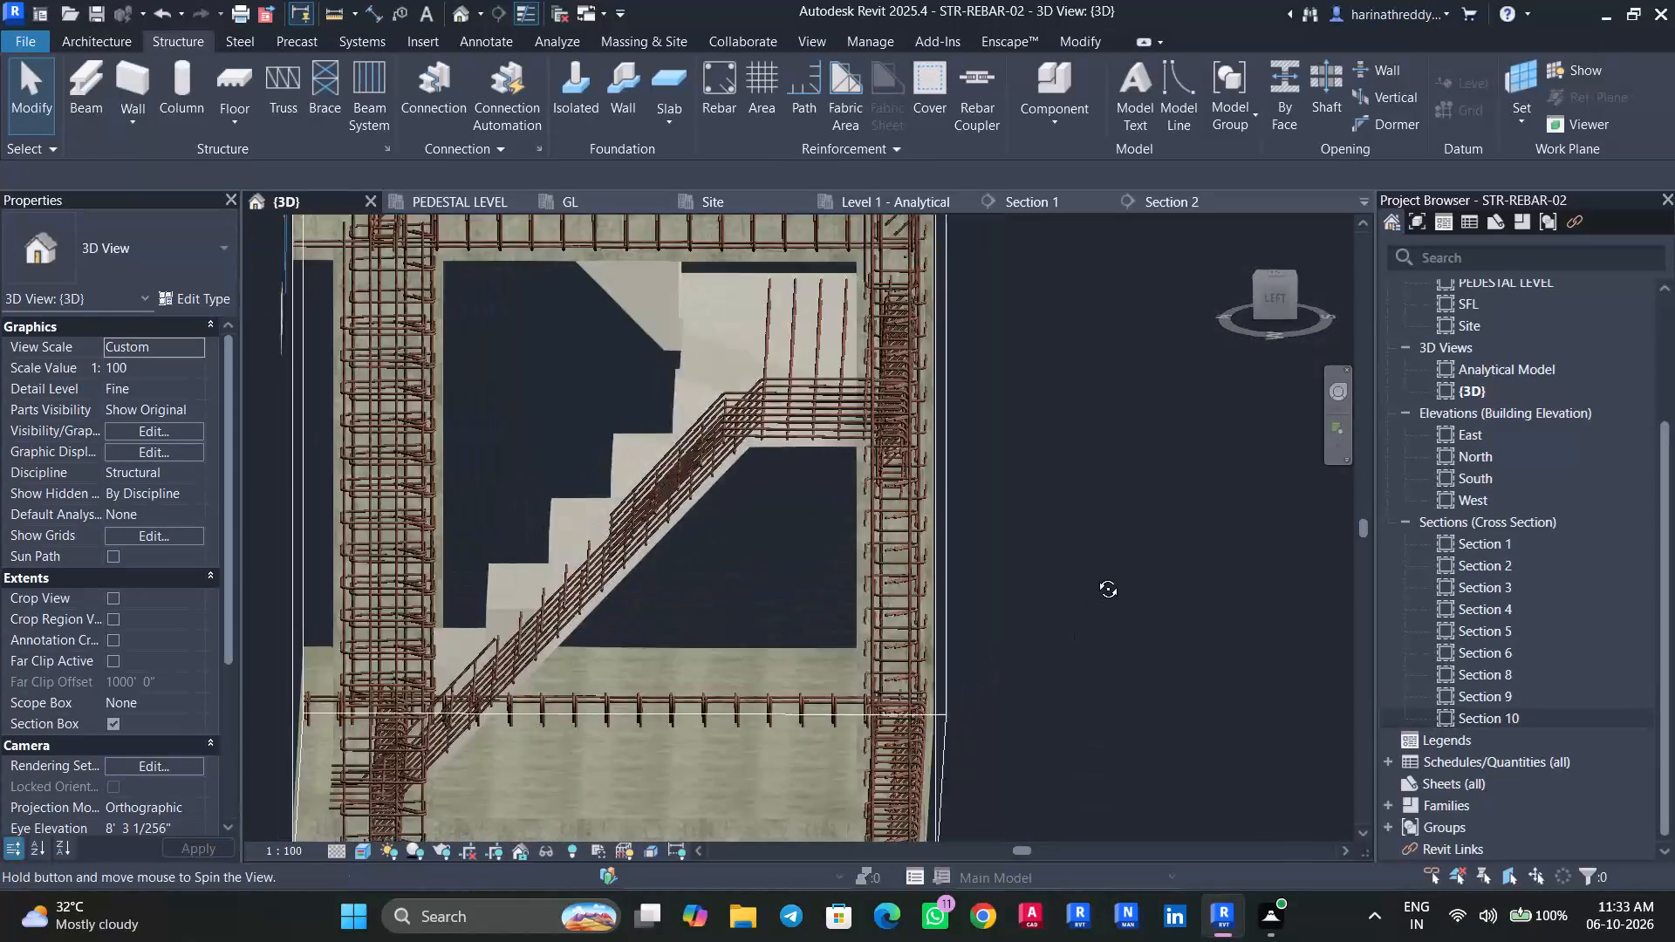
pyautogui.keyDown('shift'); pyautogui.moveTo(1095, 576); pyautogui.dragTo(1192, 630, button='middle'); pyautogui.keyUp('shift')
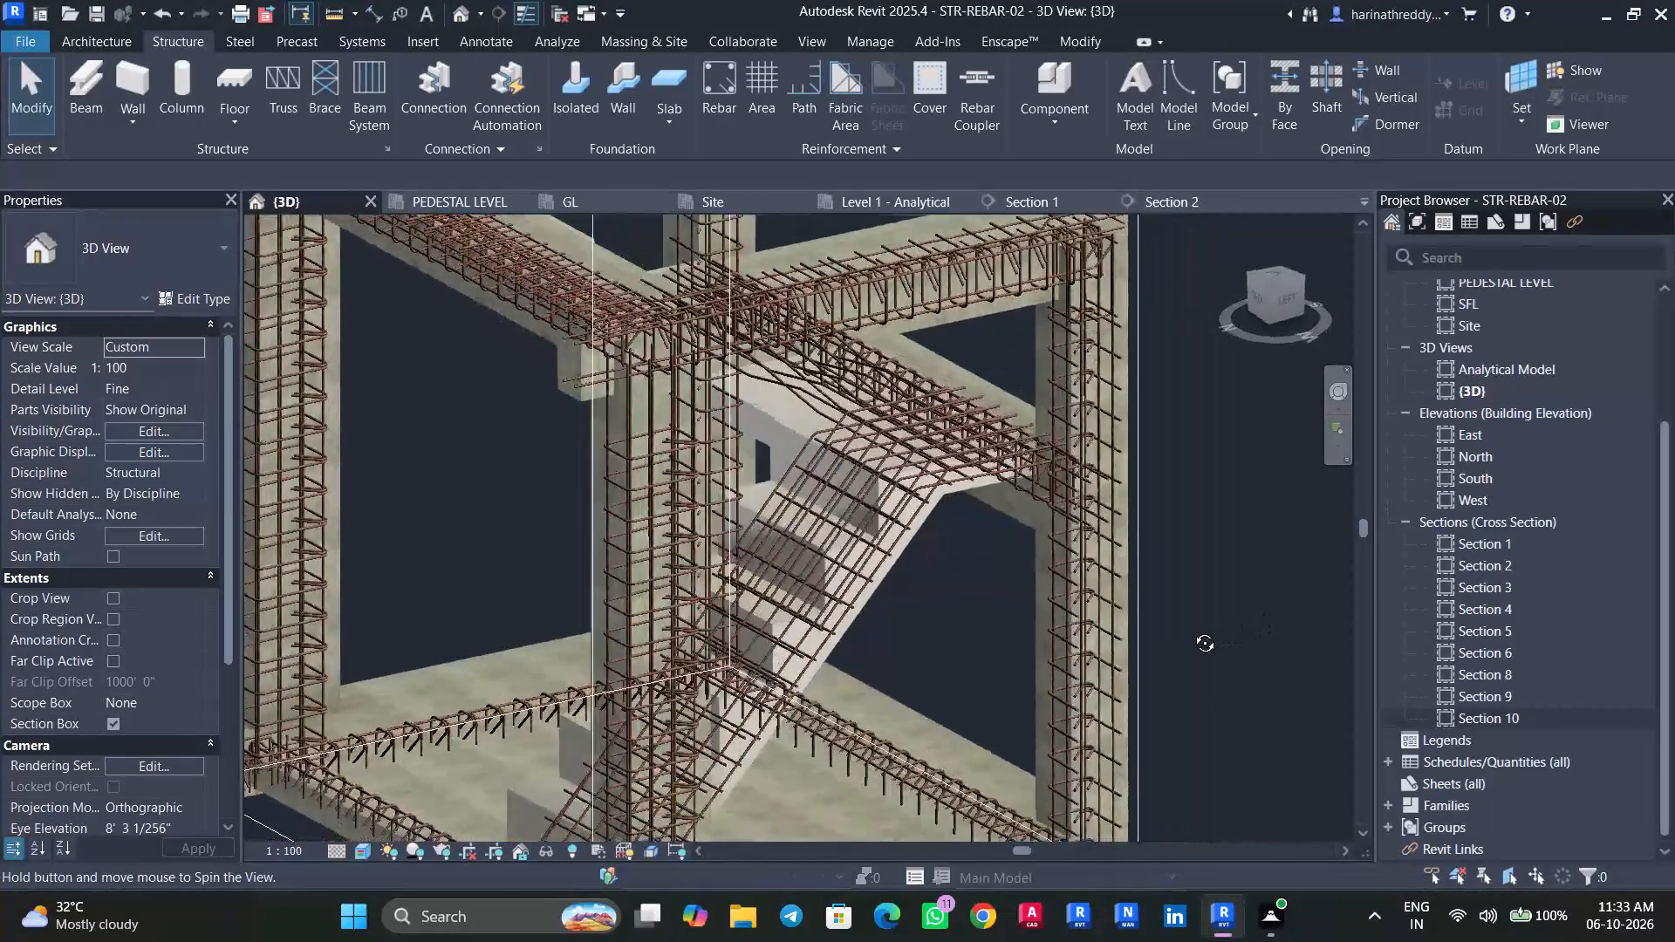
pyautogui.keyDown('shift'); pyautogui.moveTo(1192, 630); pyautogui.dragTo(1157, 647, button='middle'); pyautogui.keyUp('shift')
# Open Section 10 and examine the distribution bars around the landing corner and the top of the flight.
pyautogui.doubleClick(1472, 720)
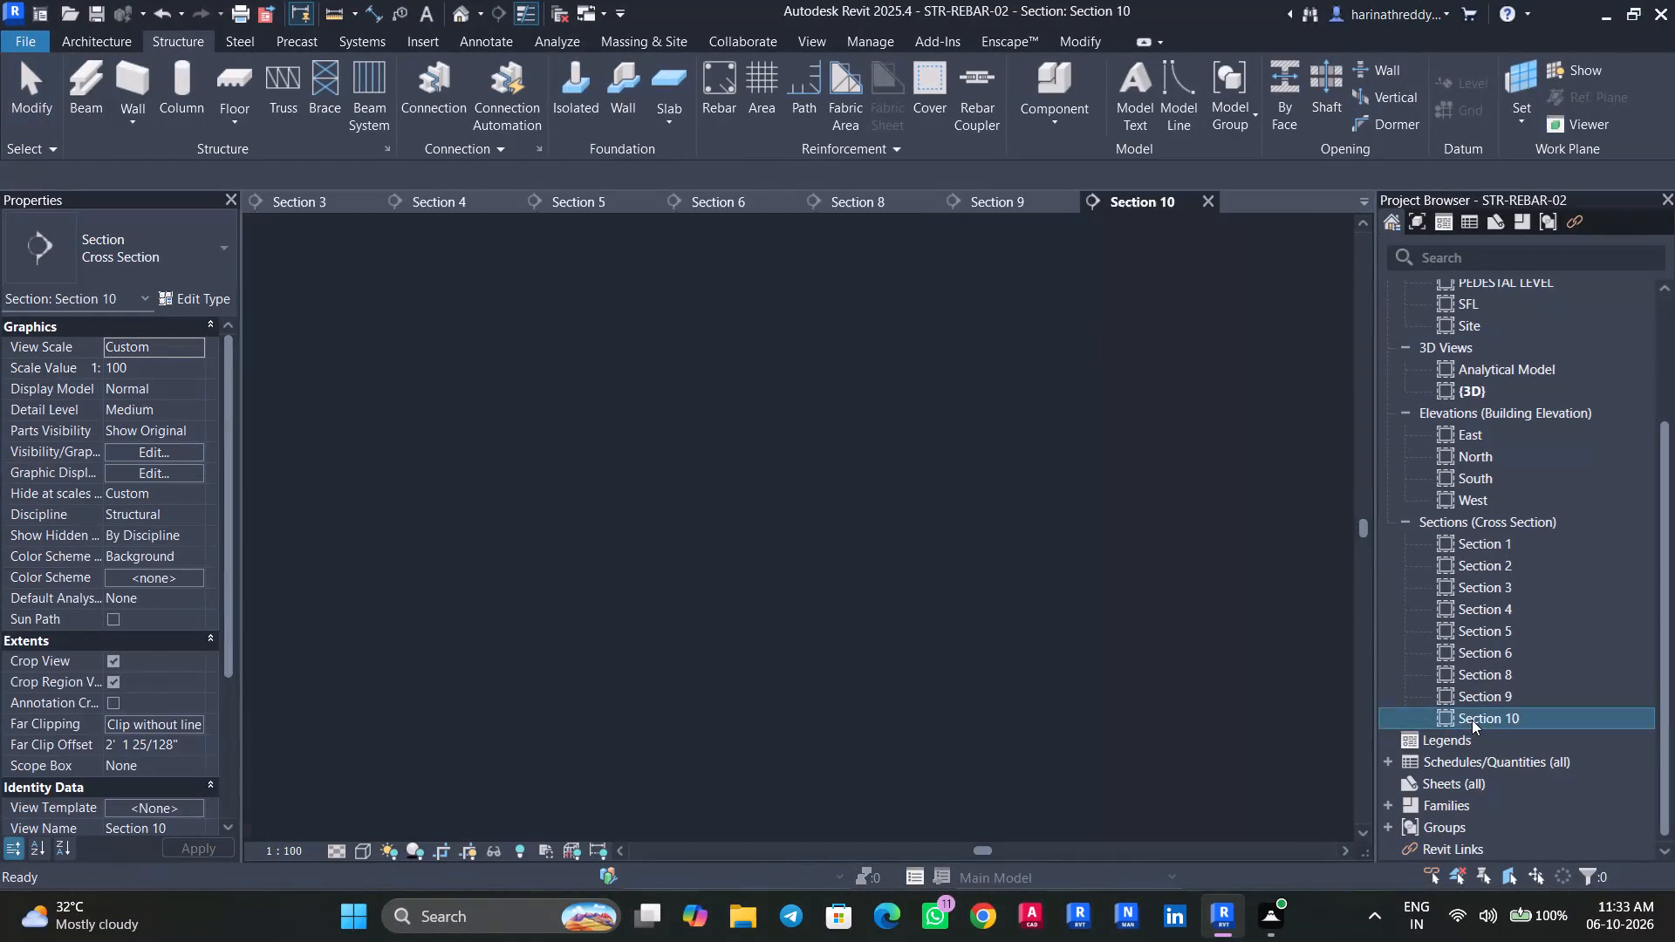
pyautogui.scroll(-6, 771, 638)
pyautogui.scroll(1, 771, 639)
pyautogui.scroll(-17, 771, 639)
pyautogui.moveTo(1132, 682); pyautogui.dragTo(1118, 659, button='middle')
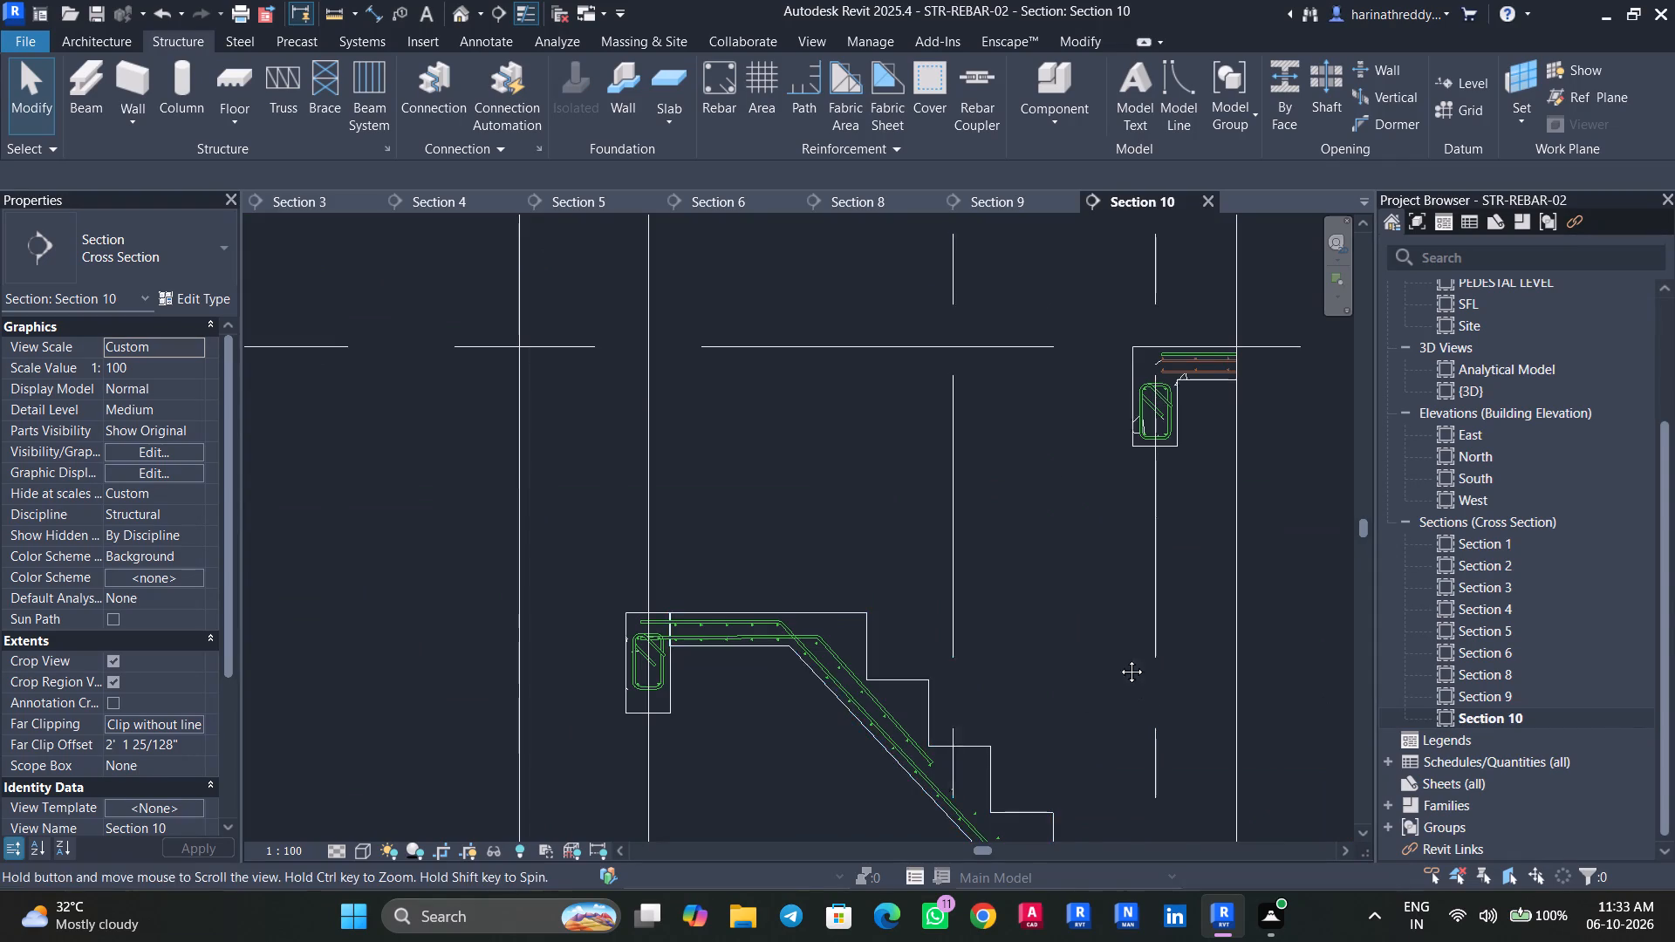
pyautogui.moveTo(1118, 659); pyautogui.dragTo(1021, 414, button='middle')
pyautogui.click(889, 568)
pyautogui.scroll(-1, 863, 571)
pyautogui.scroll(4, 863, 571)
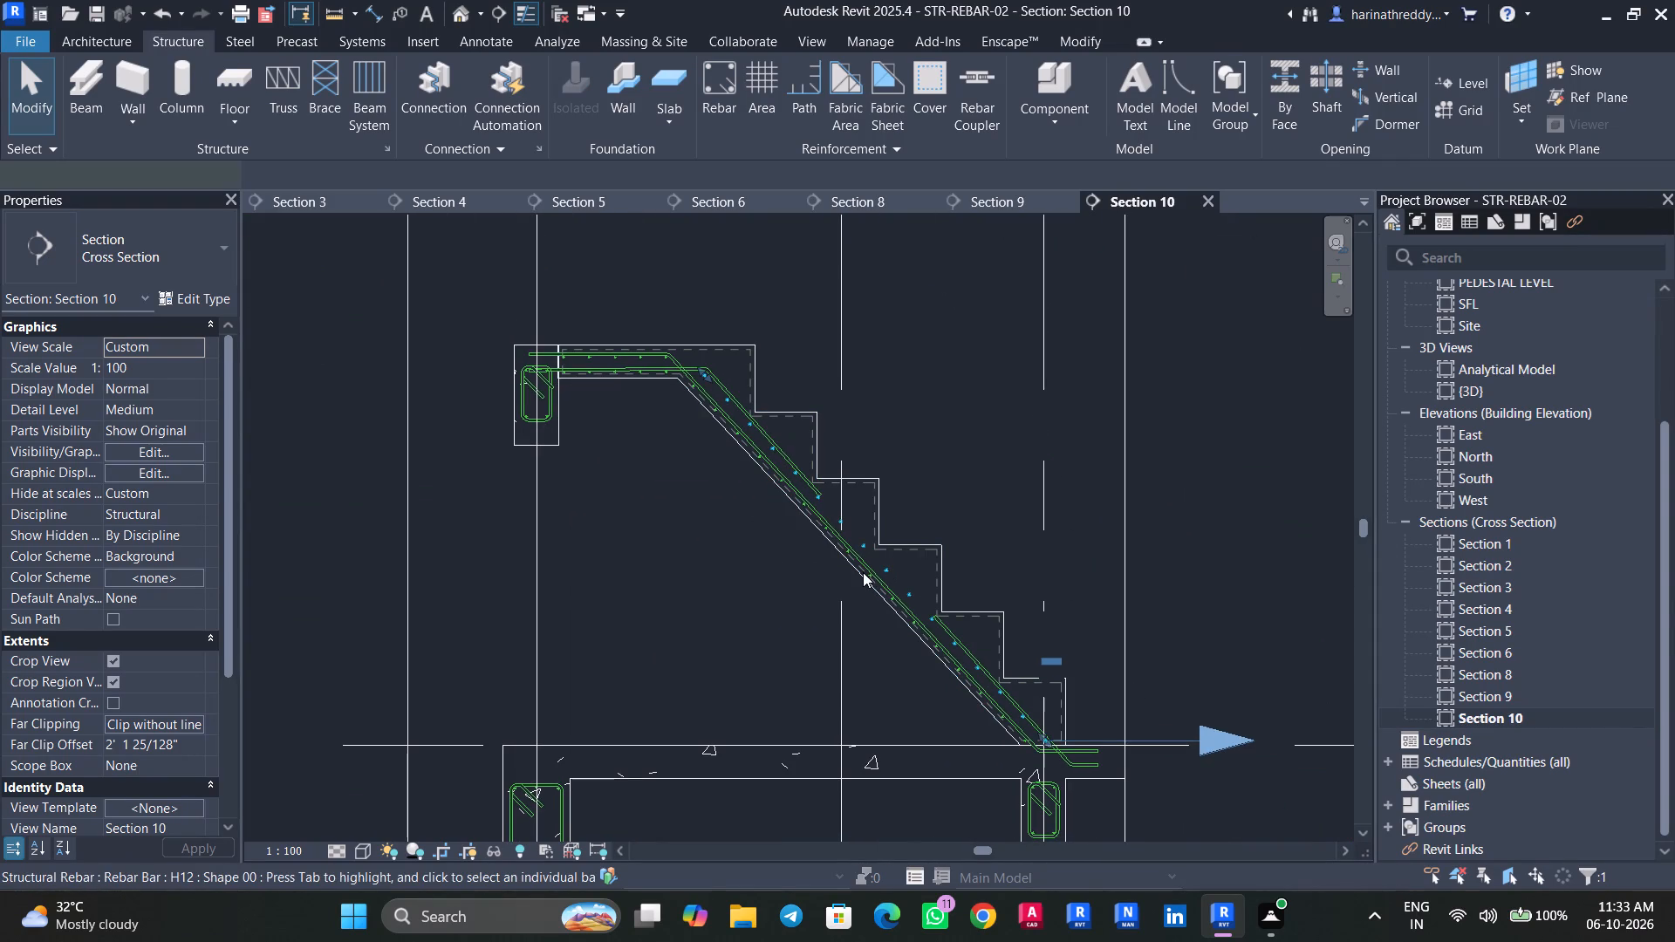
pyautogui.scroll(3, 863, 572)
pyautogui.scroll(-4, 863, 572)
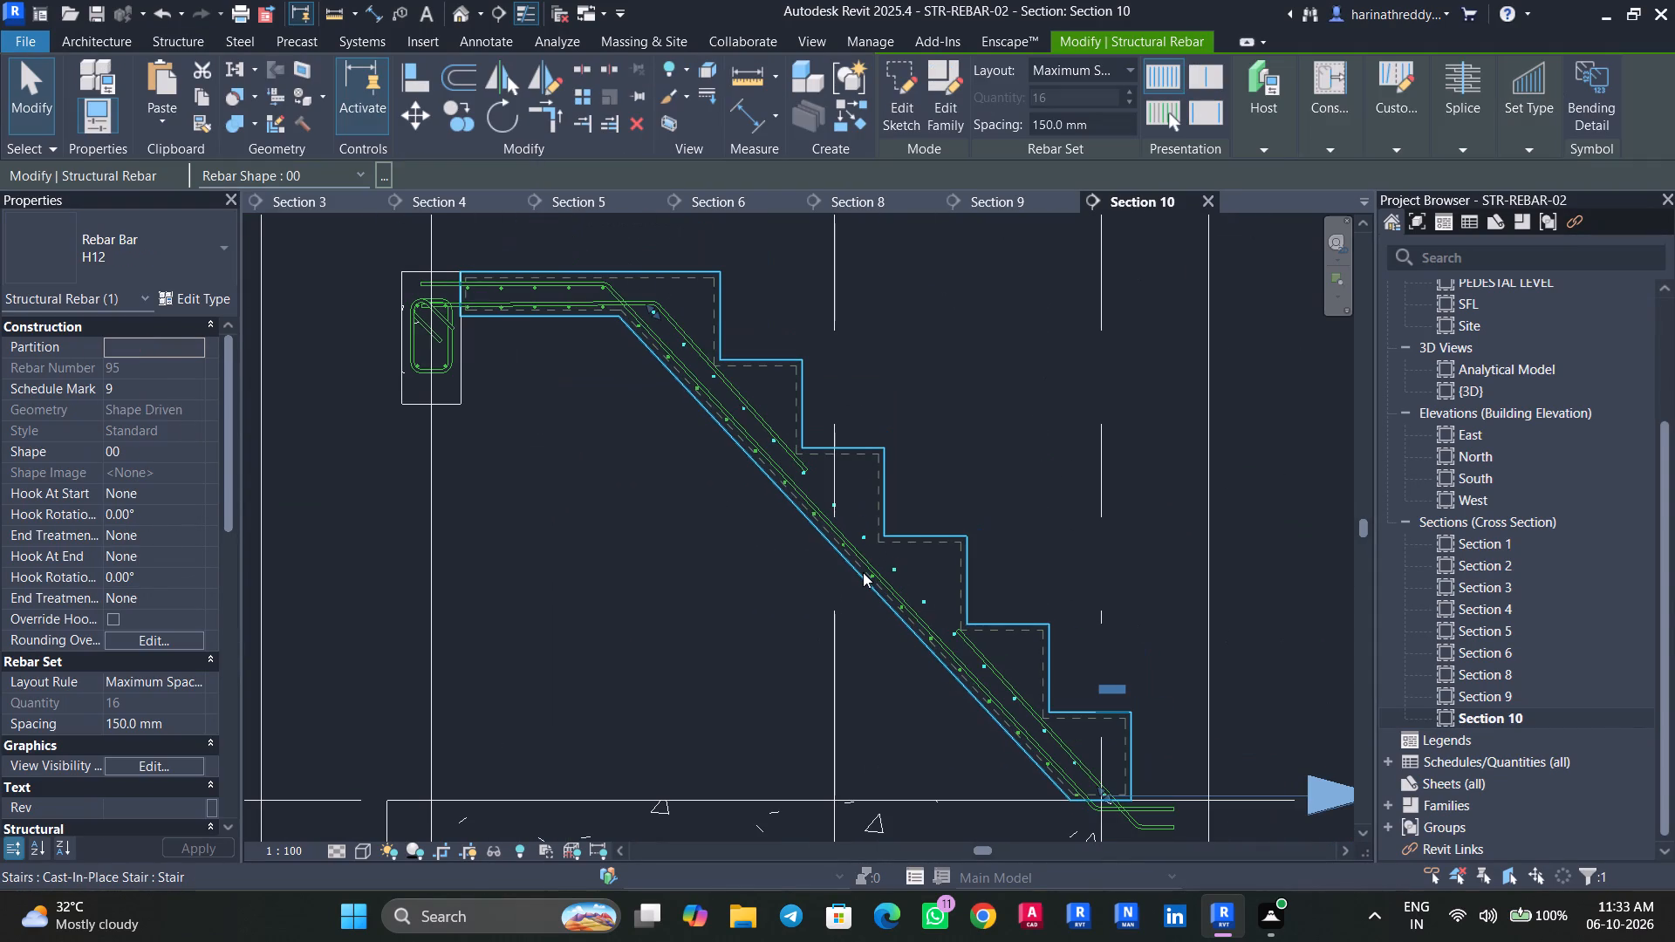
pyautogui.scroll(3, 649, 333)
pyautogui.moveTo(611, 442); pyautogui.dragTo(605, 503, button='middle')
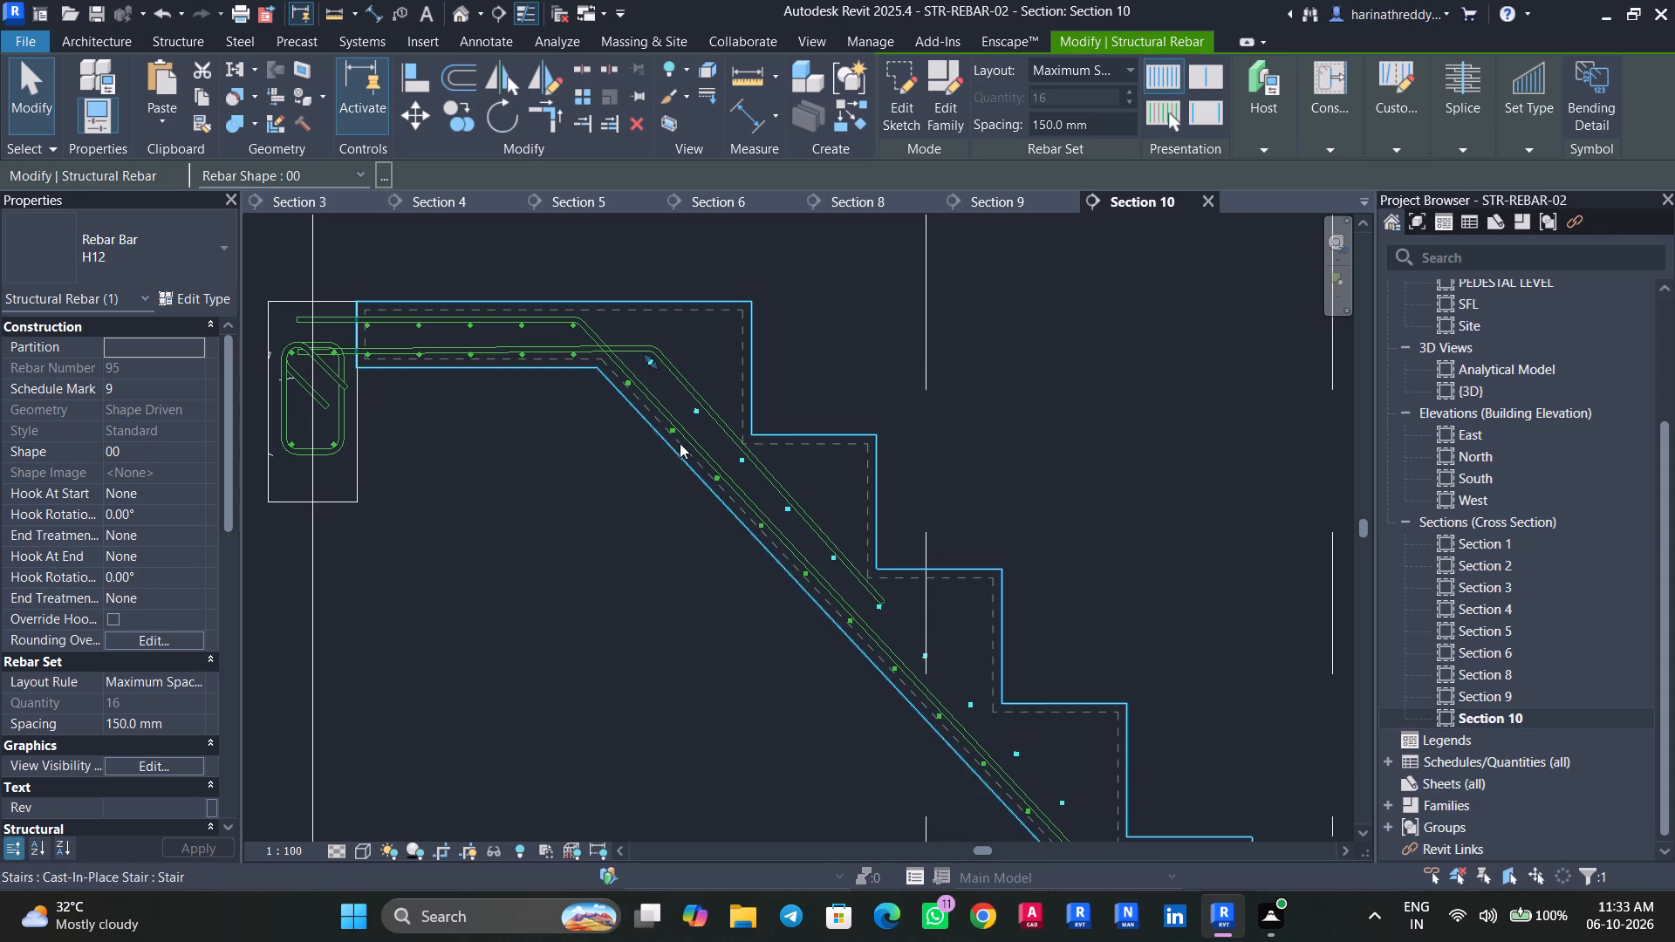
pyautogui.scroll(-3, 592, 468)
pyautogui.scroll(3, 589, 469)
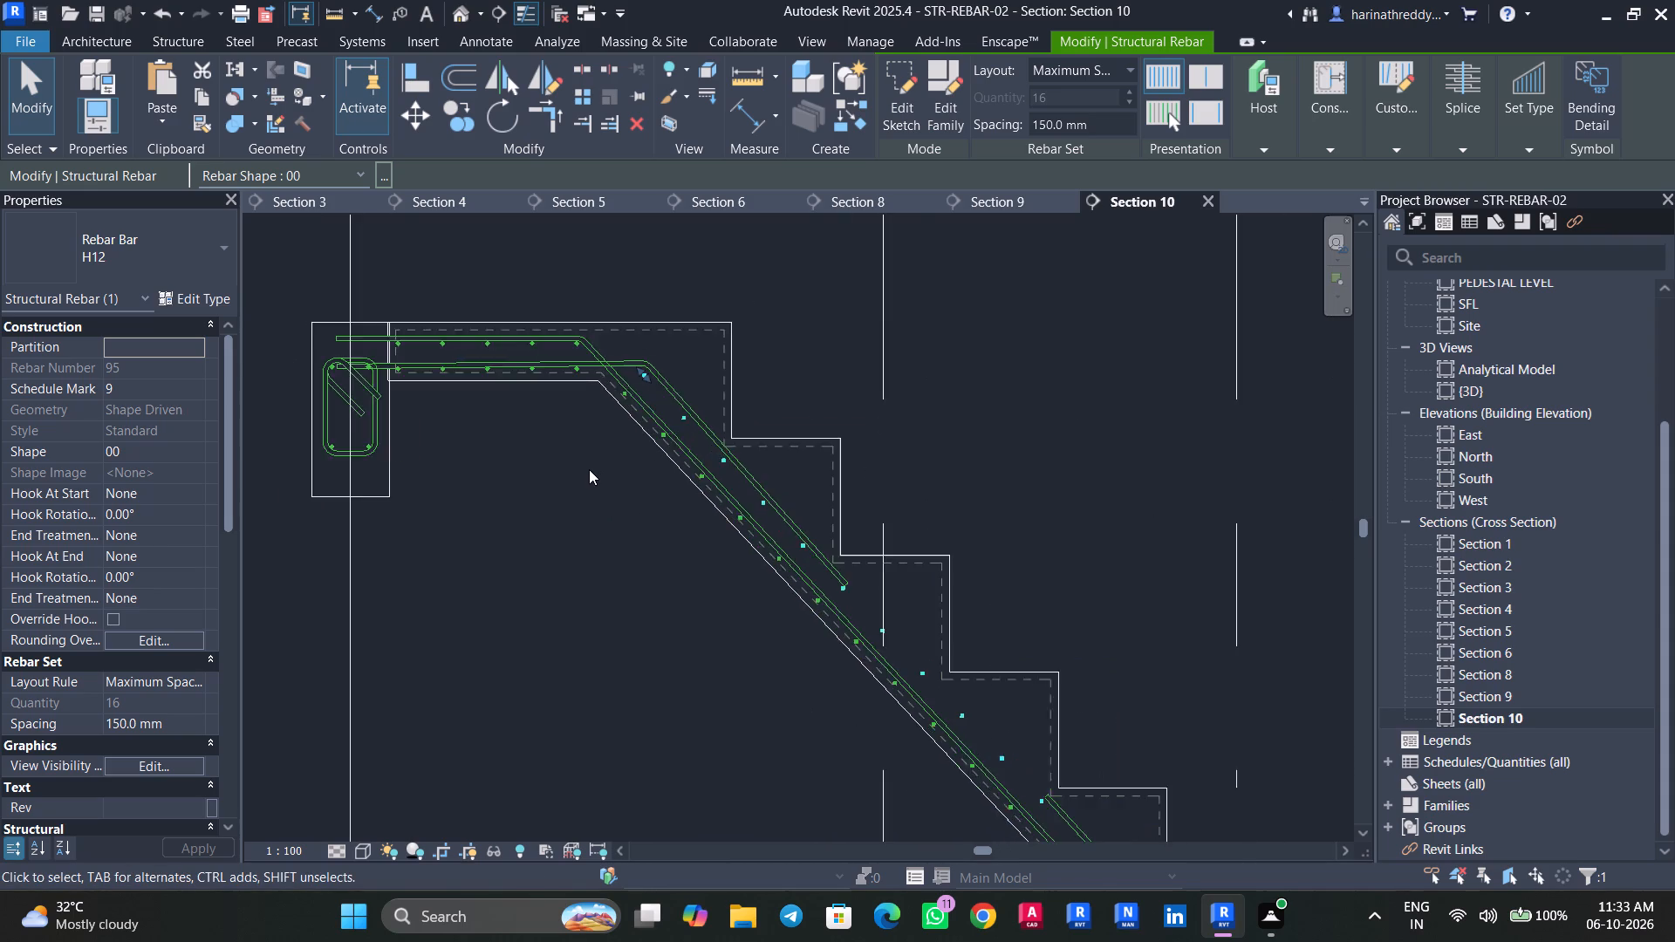
pyautogui.scroll(4, 589, 469)
pyautogui.scroll(-1, 589, 469)
pyautogui.scroll(2, 589, 469)
pyautogui.moveTo(597, 466); pyautogui.dragTo(556, 543, button='middle')
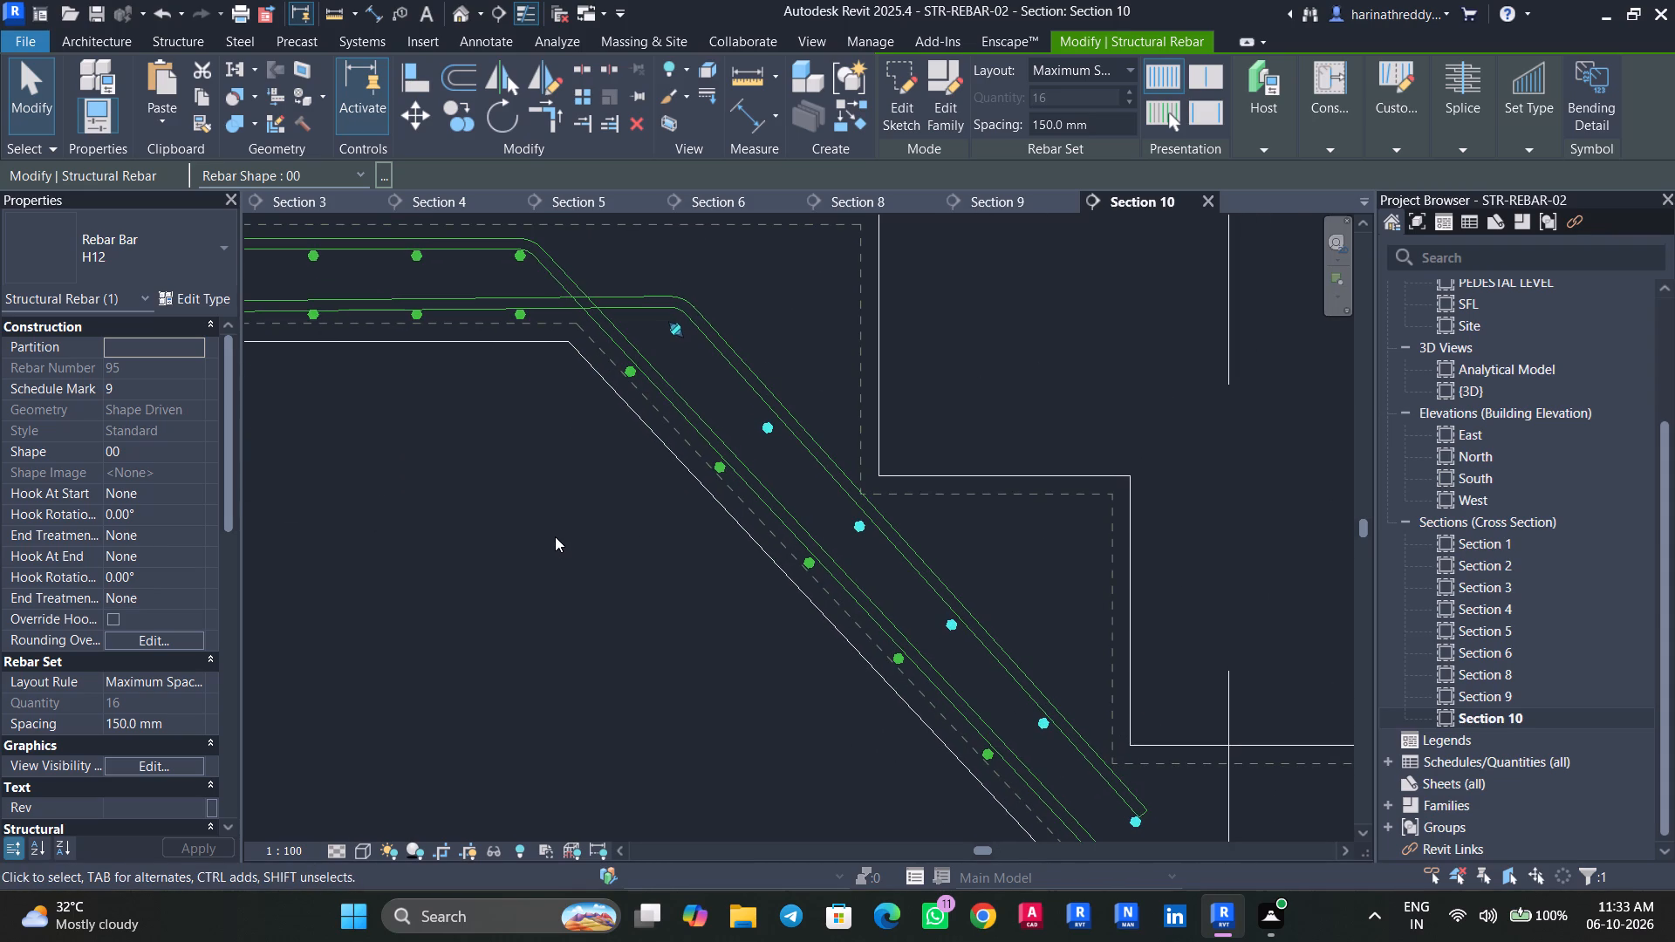
pyautogui.scroll(-7, 555, 536)
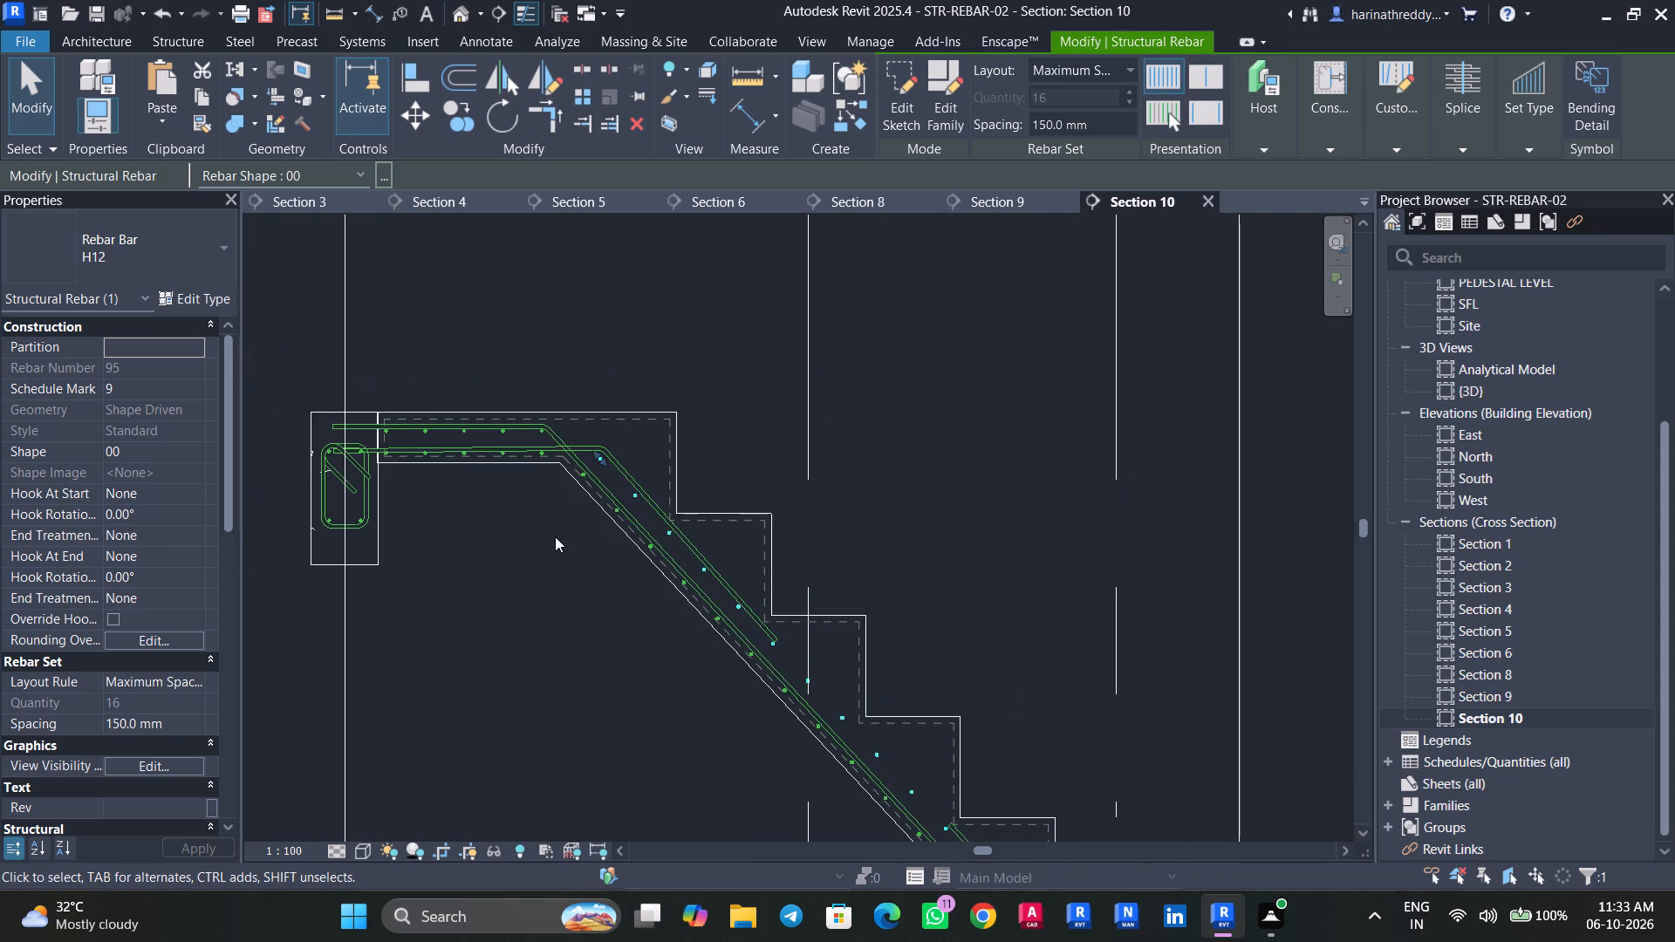
pyautogui.scroll(18, 599, 440)
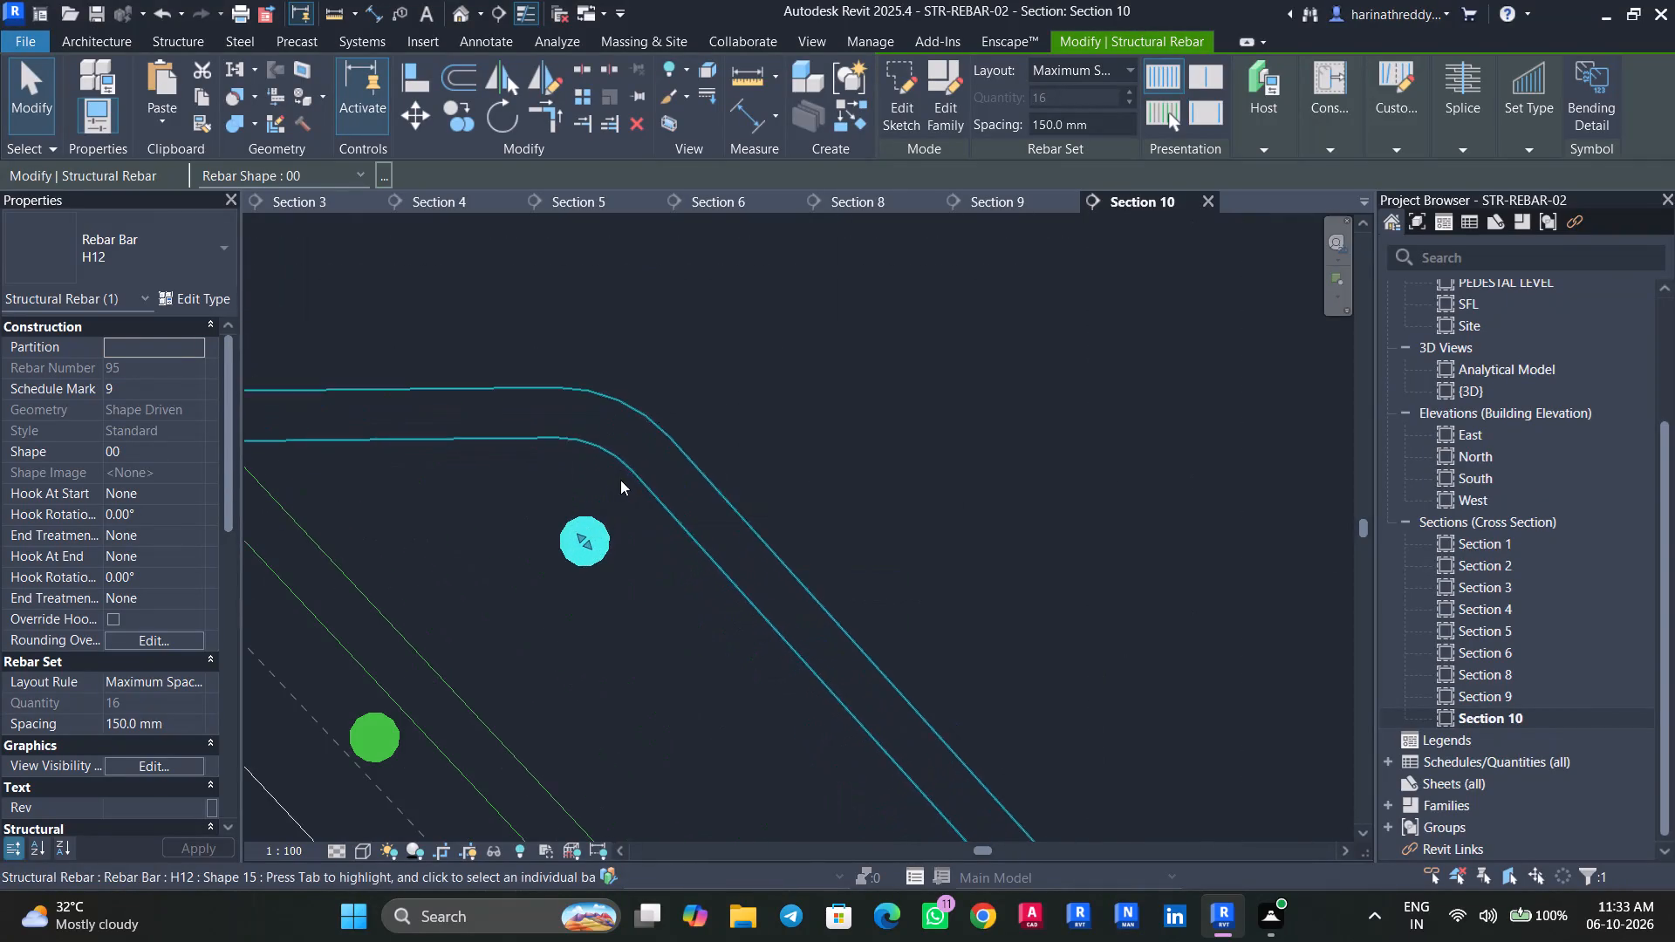
pyautogui.scroll(-13, 978, 451)
pyautogui.press('Escape')
pyautogui.press('Escape')
pyautogui.moveTo(1153, 444); pyautogui.dragTo(939, 388, button='middle')
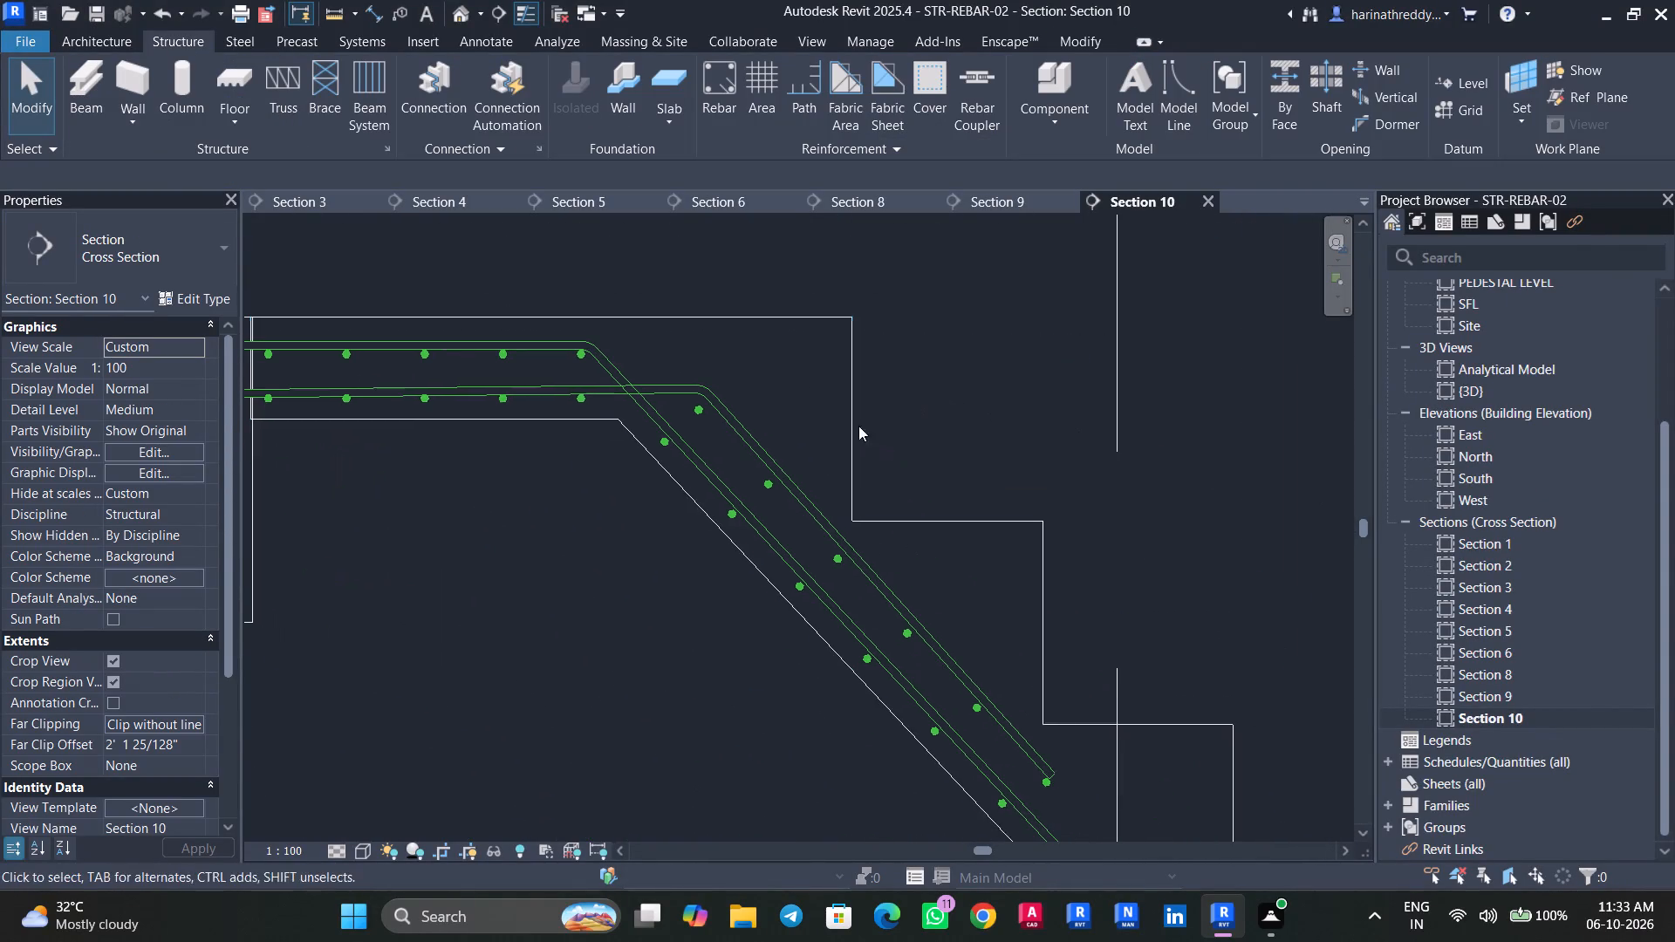
# Select the flight's upper H12 distribution set and inspect its bars from the landing corner down to the base support.
pyautogui.click(694, 414)
pyautogui.scroll(11, 694, 414)
pyautogui.scroll(-2, 821, 474)
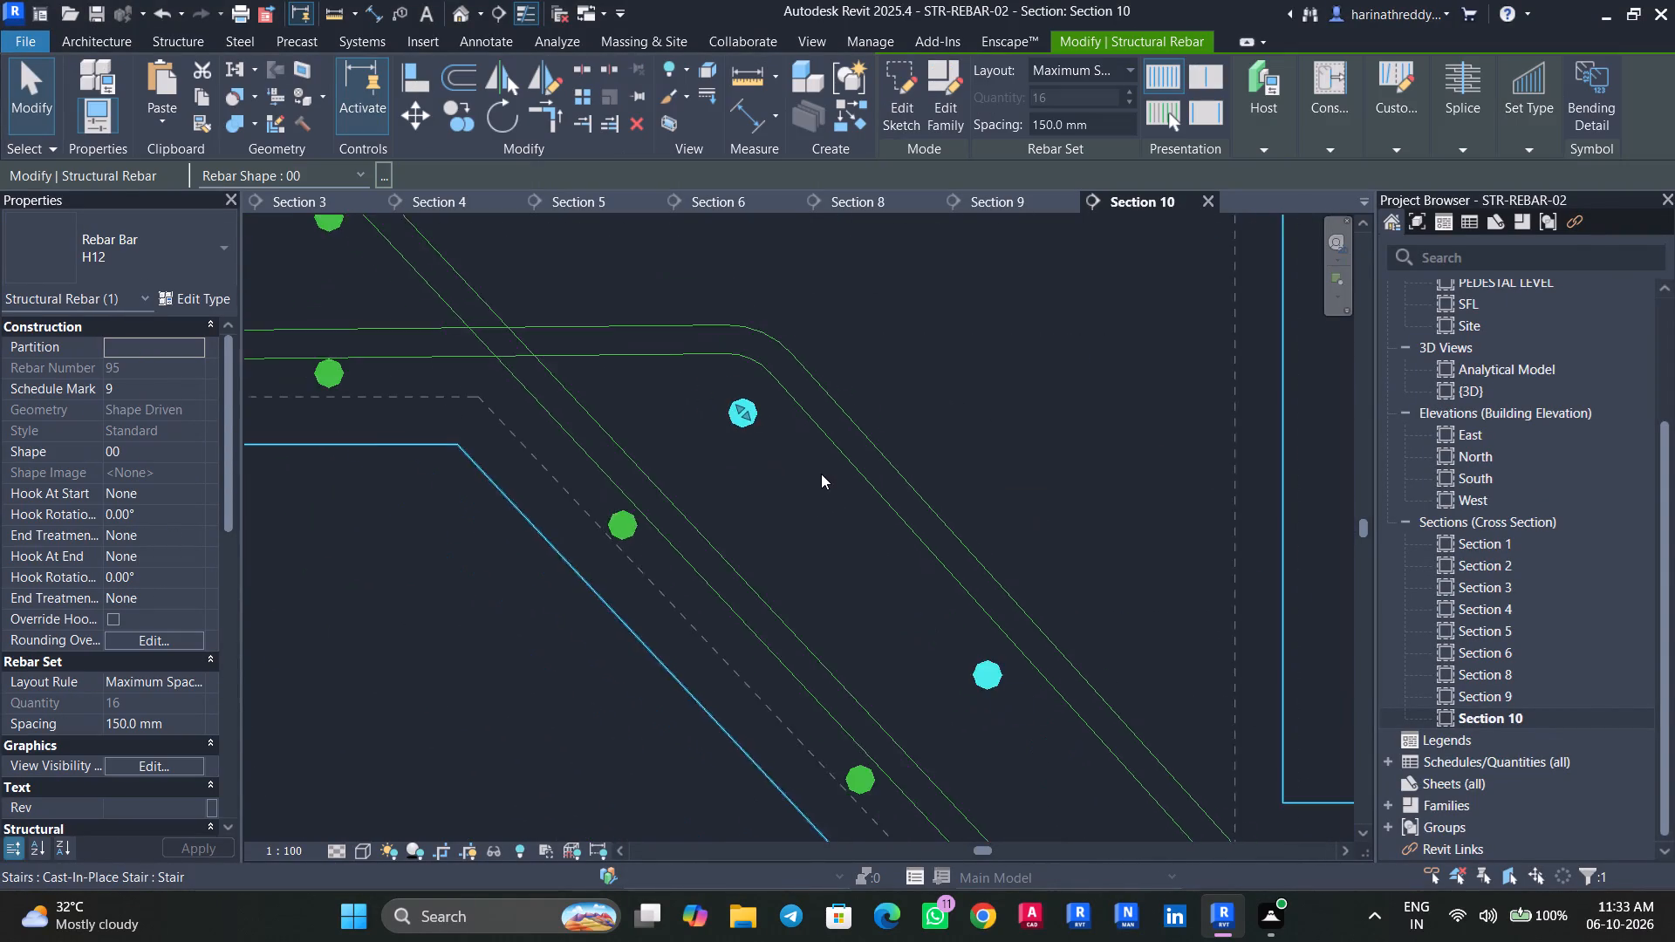
pyautogui.scroll(-5, 821, 474)
pyautogui.moveTo(858, 548); pyautogui.dragTo(663, 418, button='middle')
pyautogui.moveTo(777, 543); pyautogui.dragTo(680, 438, button='middle')
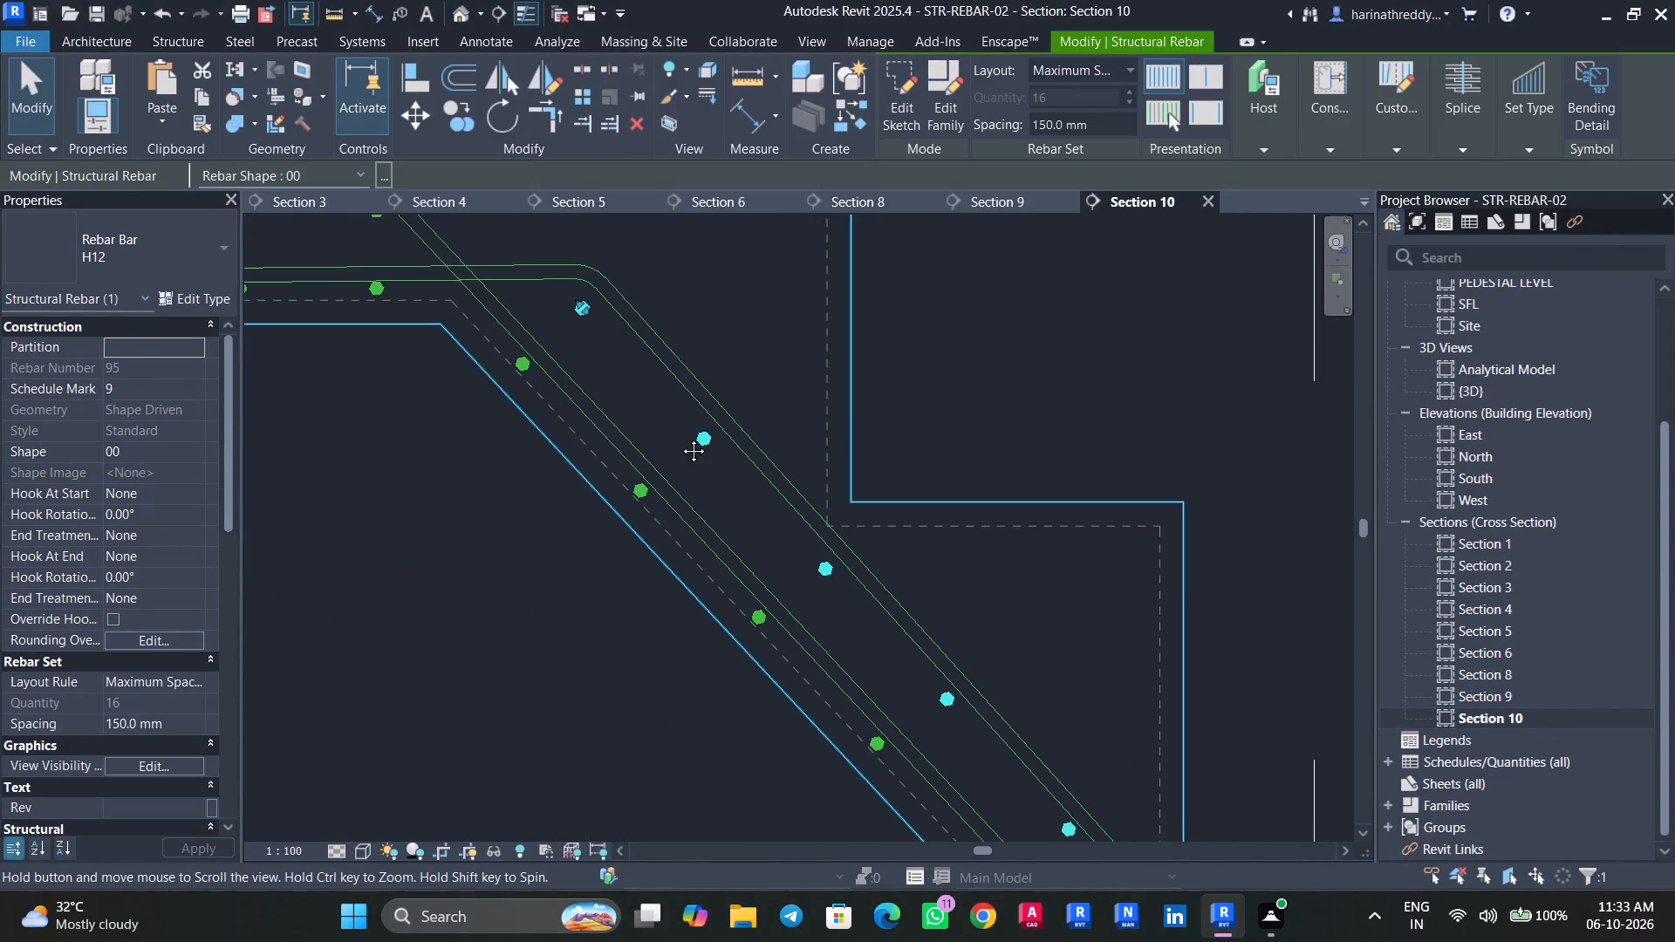
pyautogui.moveTo(680, 438); pyautogui.dragTo(515, 238, button='middle')
pyautogui.scroll(-8, 585, 315)
pyautogui.moveTo(879, 535); pyautogui.dragTo(704, 270, button='middle')
pyautogui.scroll(3, 917, 570)
pyautogui.scroll(-3, 951, 567)
pyautogui.scroll(1, 953, 563)
pyautogui.moveTo(953, 563); pyautogui.dragTo(1070, 725, button='middle')
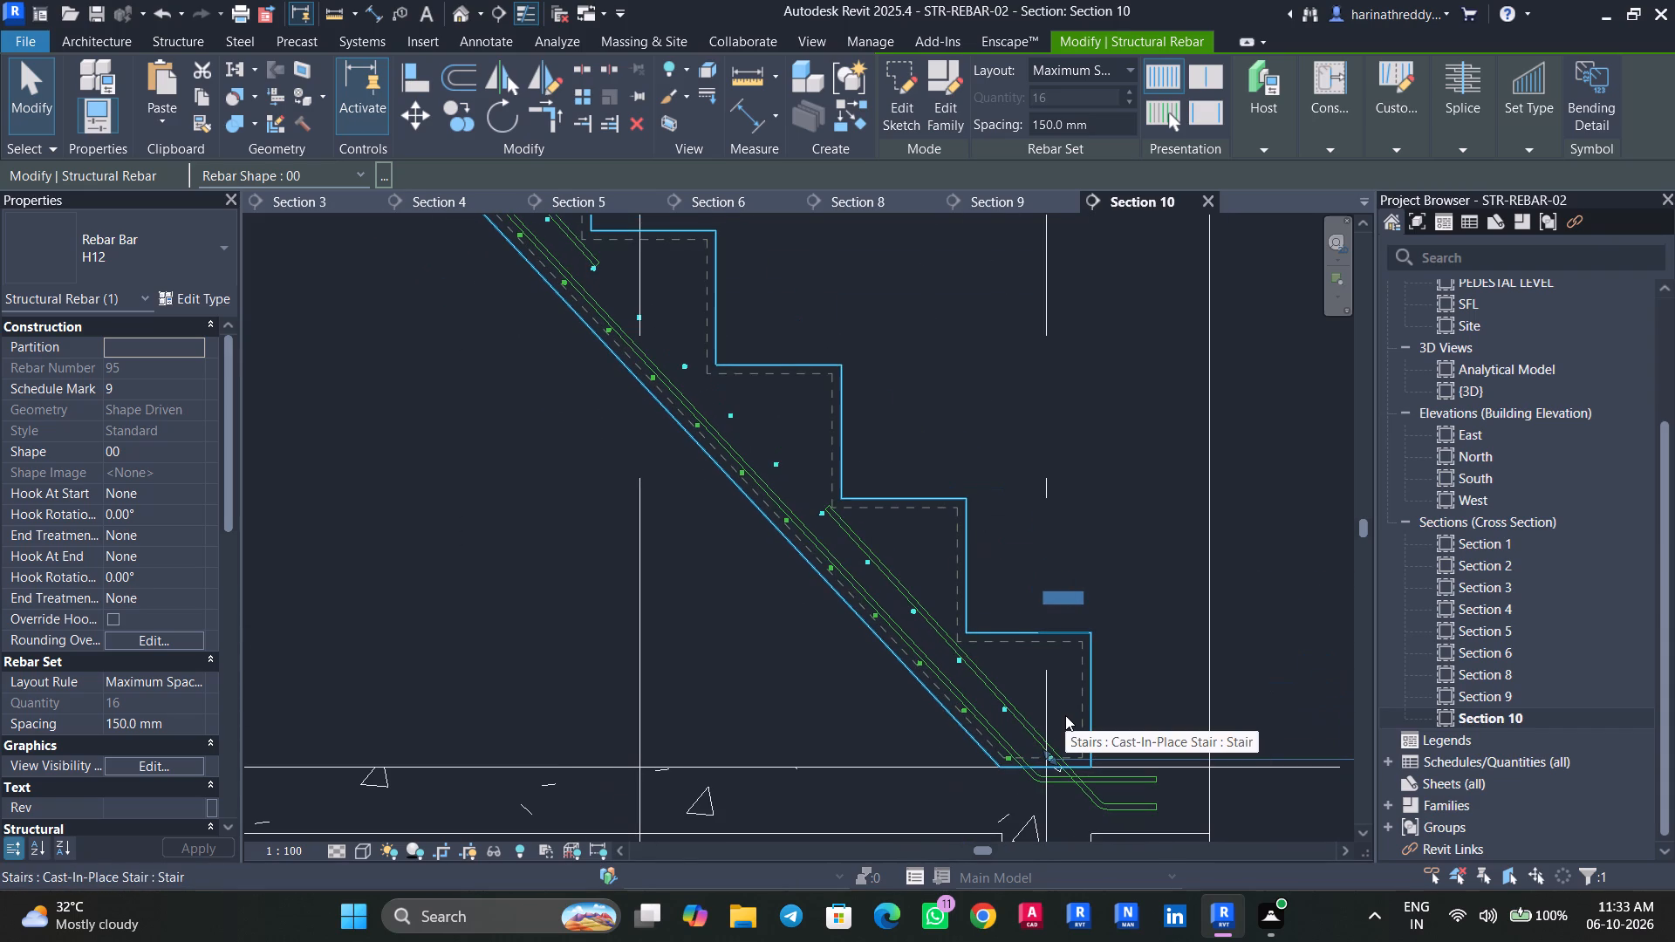
pyautogui.scroll(11, 1069, 763)
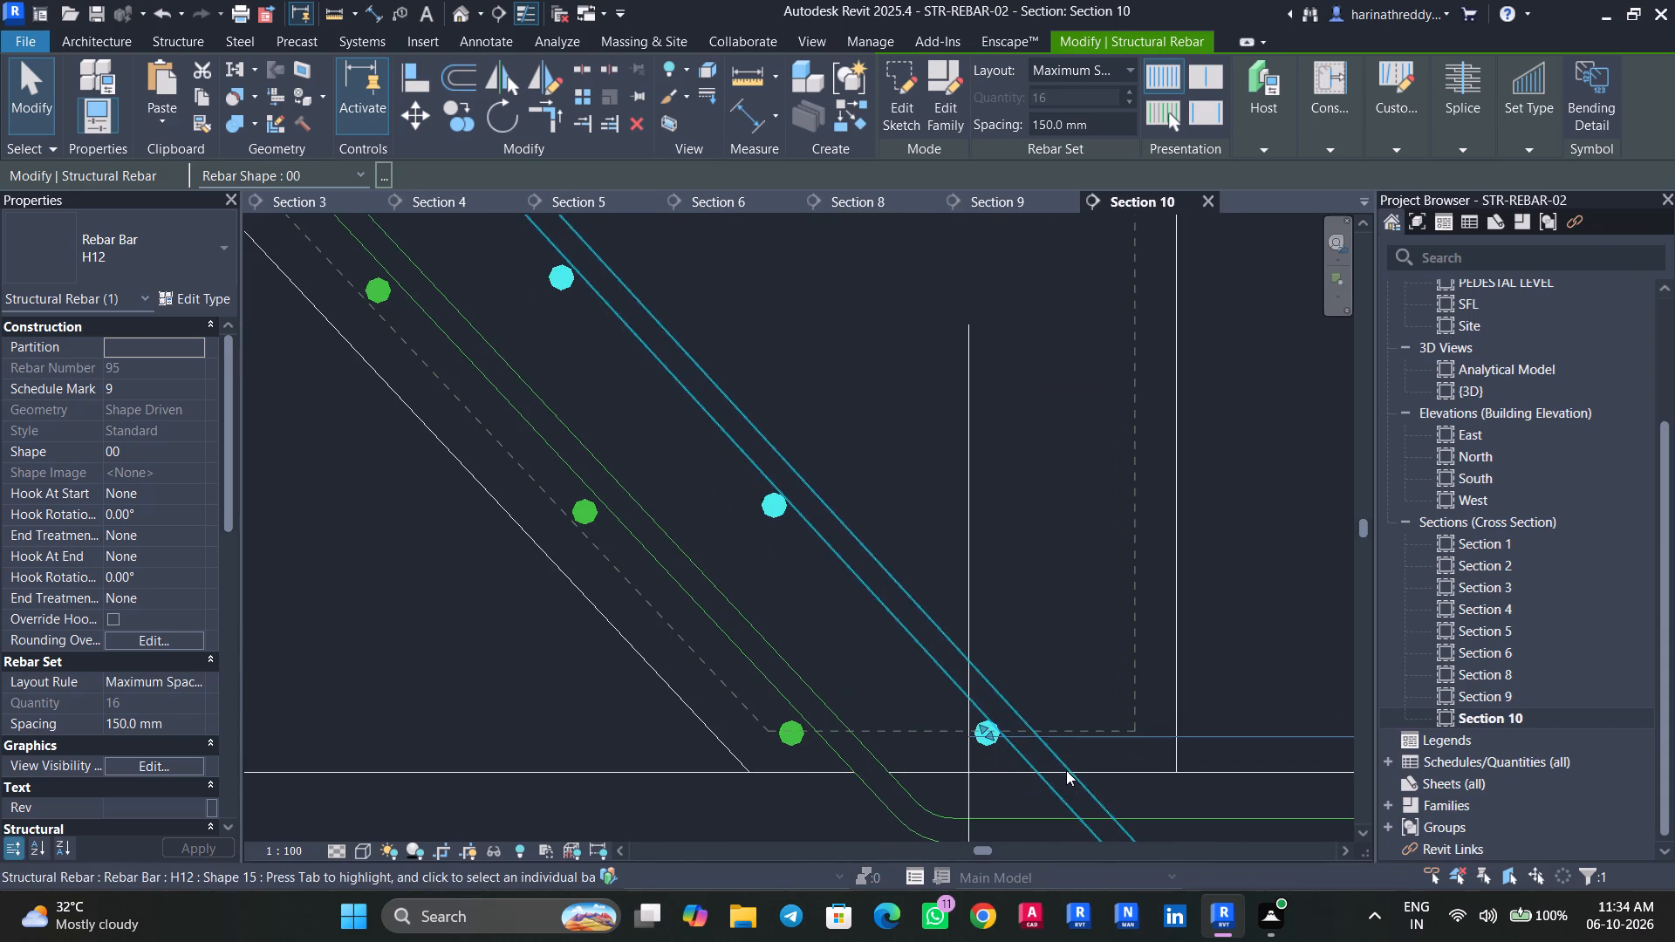
pyautogui.moveTo(1030, 713); pyautogui.dragTo(1000, 596, button='middle')
pyautogui.scroll(-8, 1000, 596)
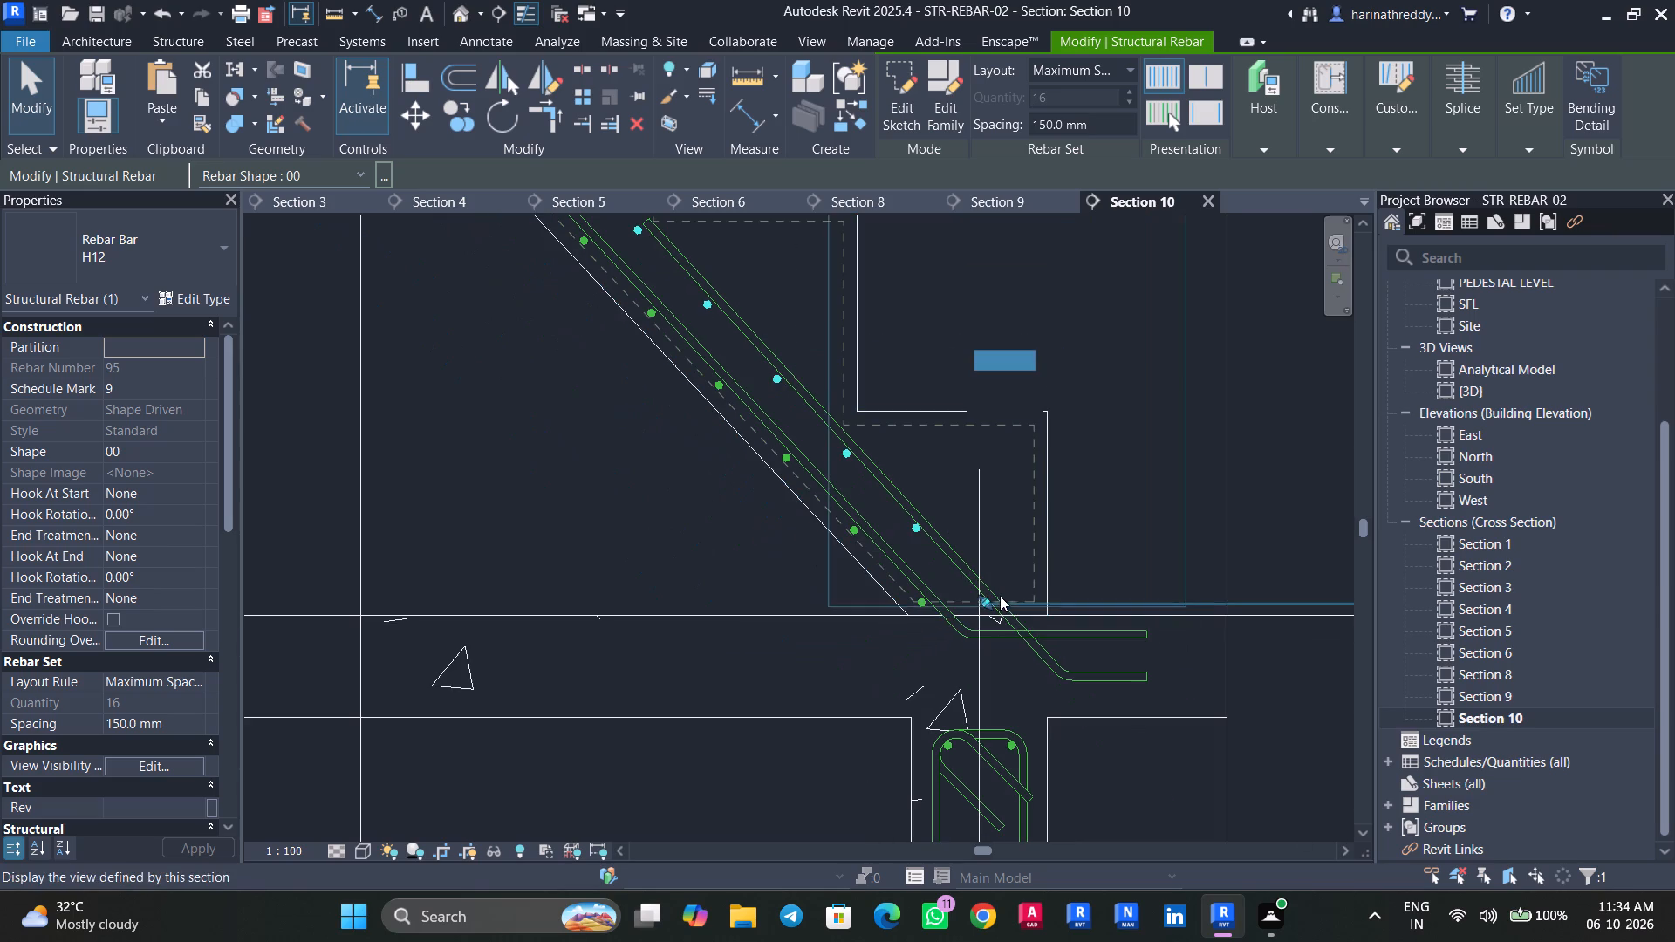
pyautogui.moveTo(1018, 556); pyautogui.dragTo(1119, 713, button='middle')
pyautogui.scroll(-6, 1120, 711)
pyautogui.press('Escape')
pyautogui.press('Escape')
pyautogui.press('Escape')
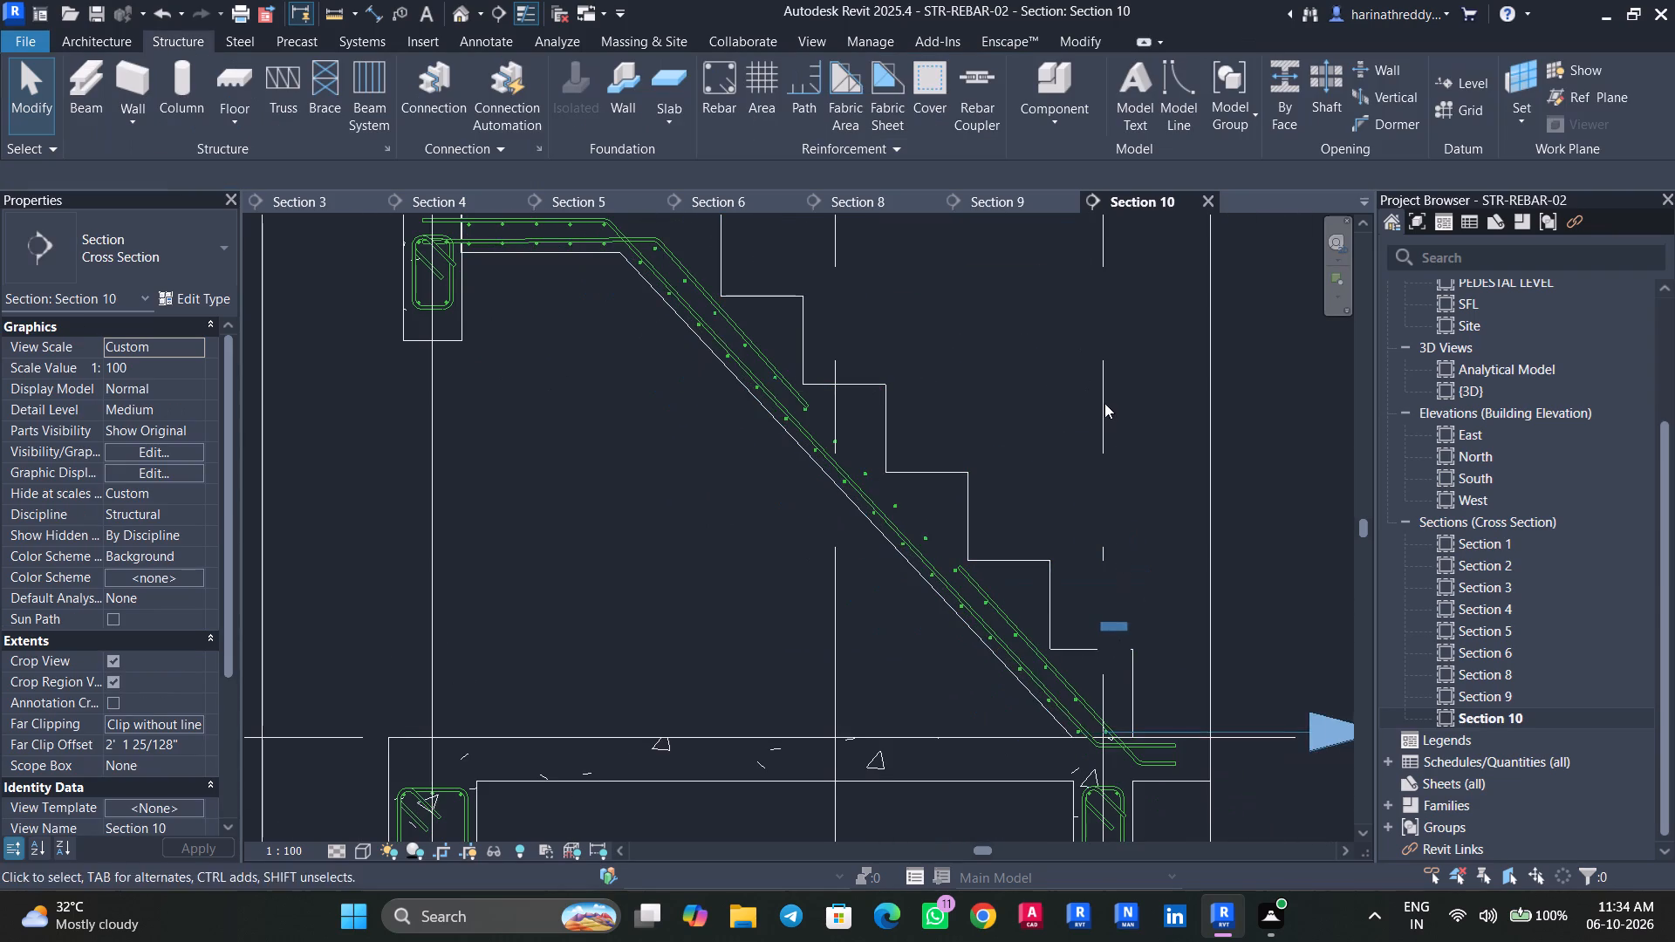
# Stretch the top of the landing beam's H12 stirrup set up to the beam's top cover line, giving 310 mm legs.
pyautogui.scroll(-2, 1104, 403)
pyautogui.scroll(1, 1104, 403)
pyautogui.scroll(-1, 1104, 403)
pyautogui.moveTo(1097, 412); pyautogui.dragTo(1055, 493, button='middle')
pyautogui.scroll(3, 551, 330)
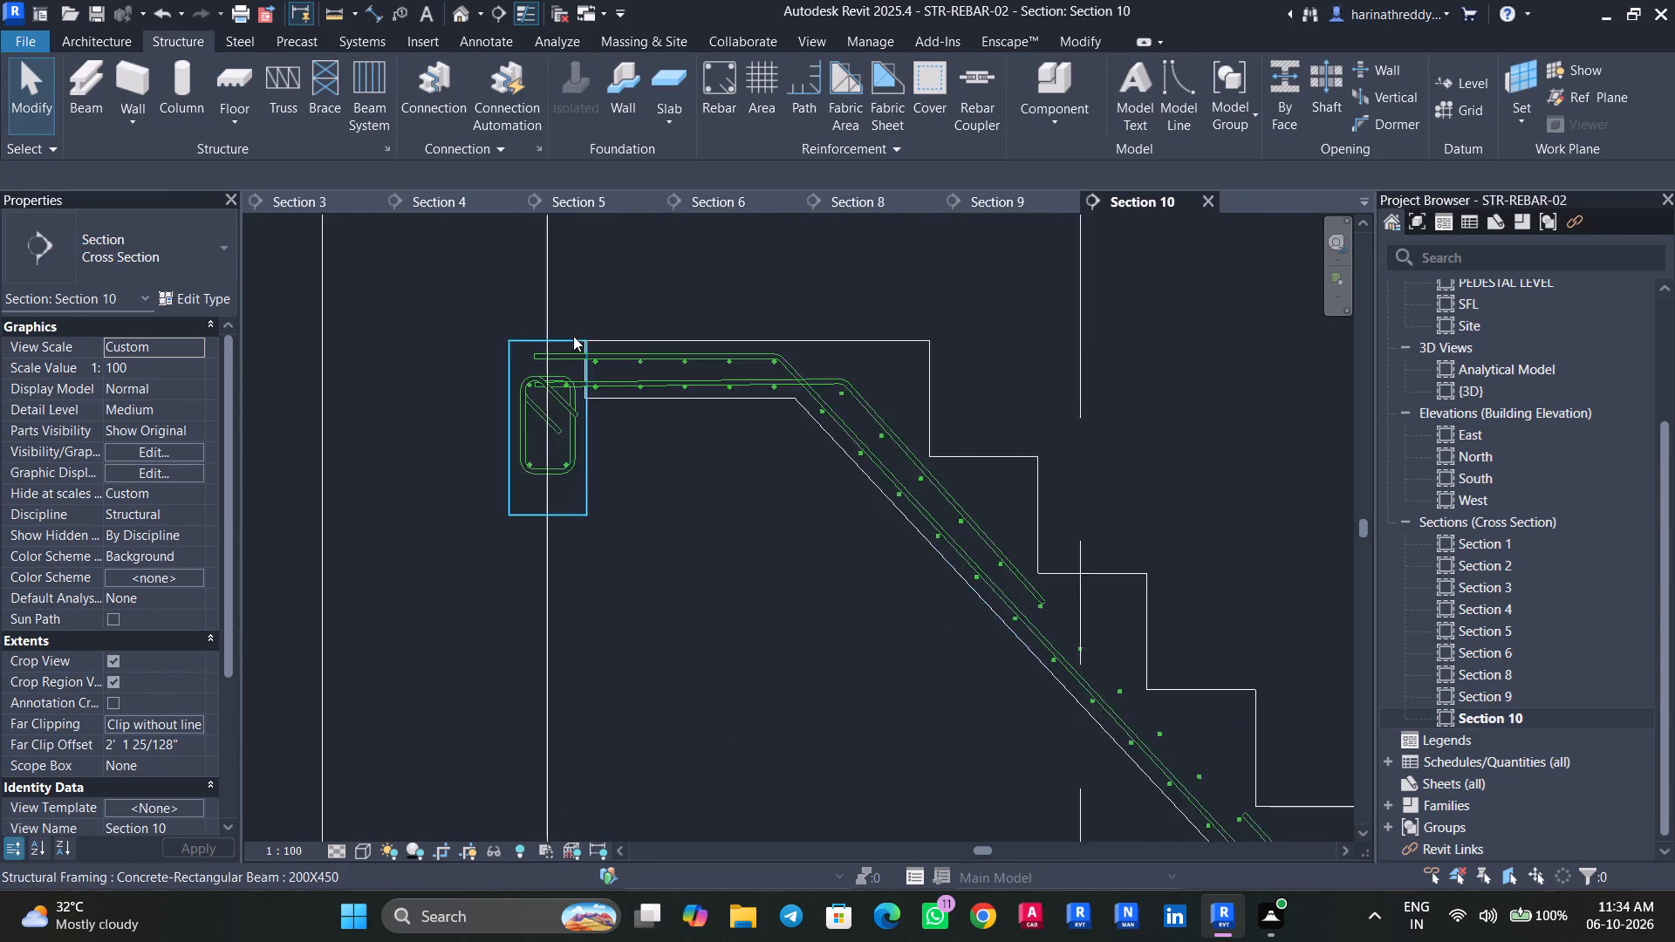
pyautogui.scroll(7, 573, 336)
pyautogui.click(517, 413)
pyautogui.scroll(7, 515, 417)
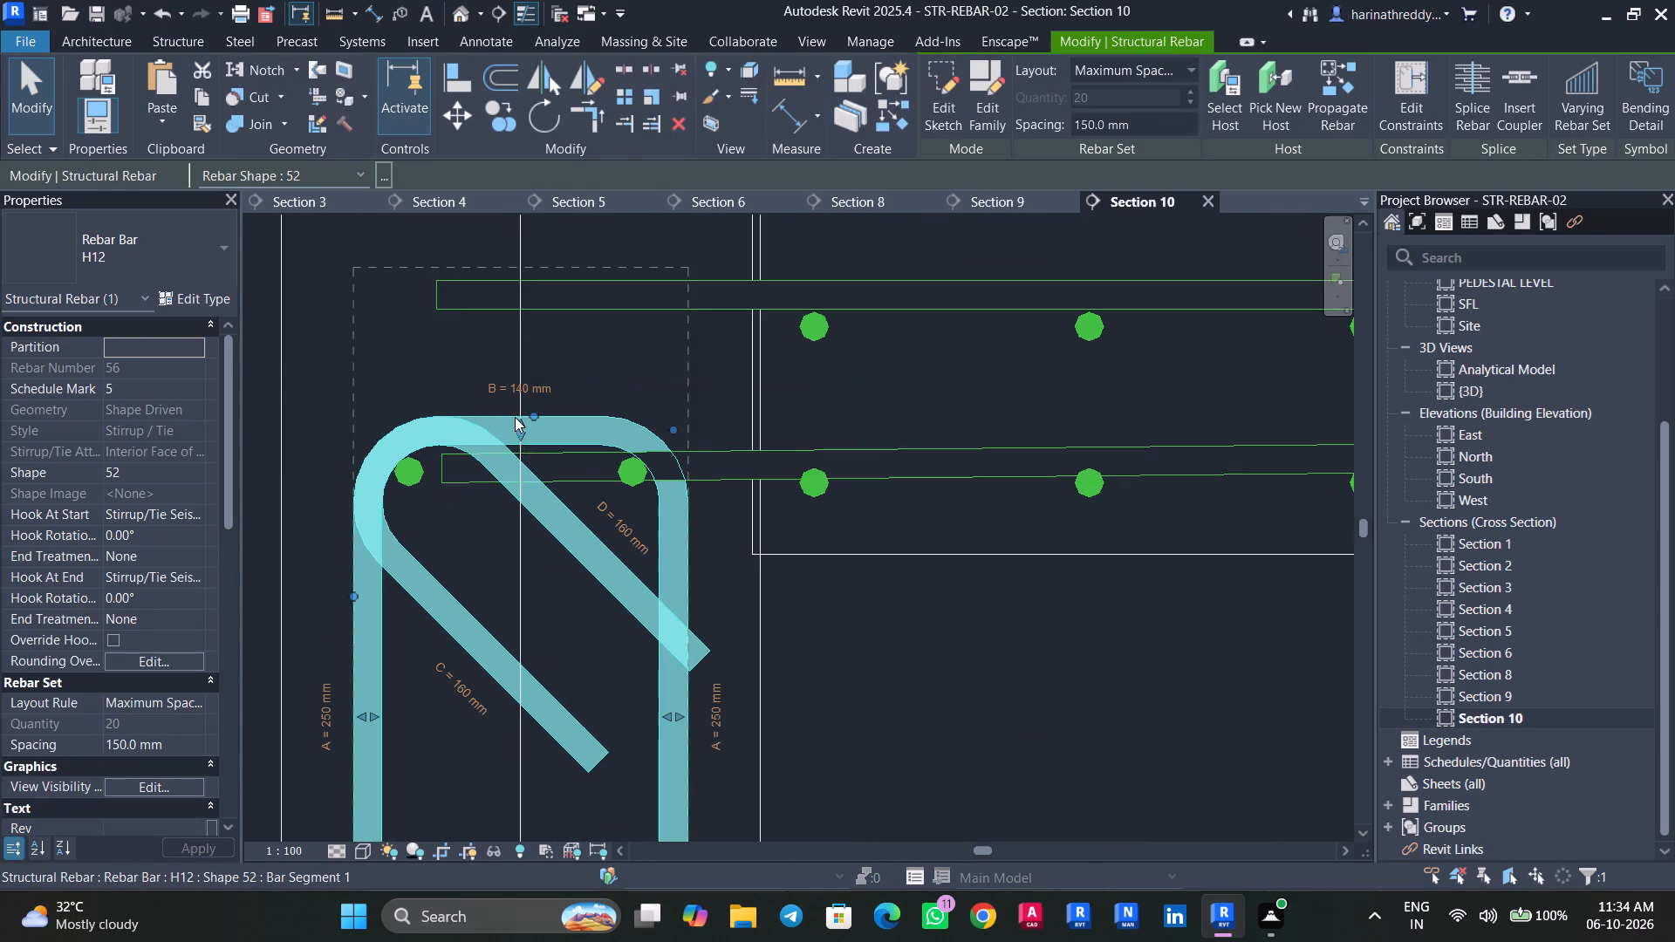
pyautogui.moveTo(521, 416); pyautogui.dragTo(509, 283)
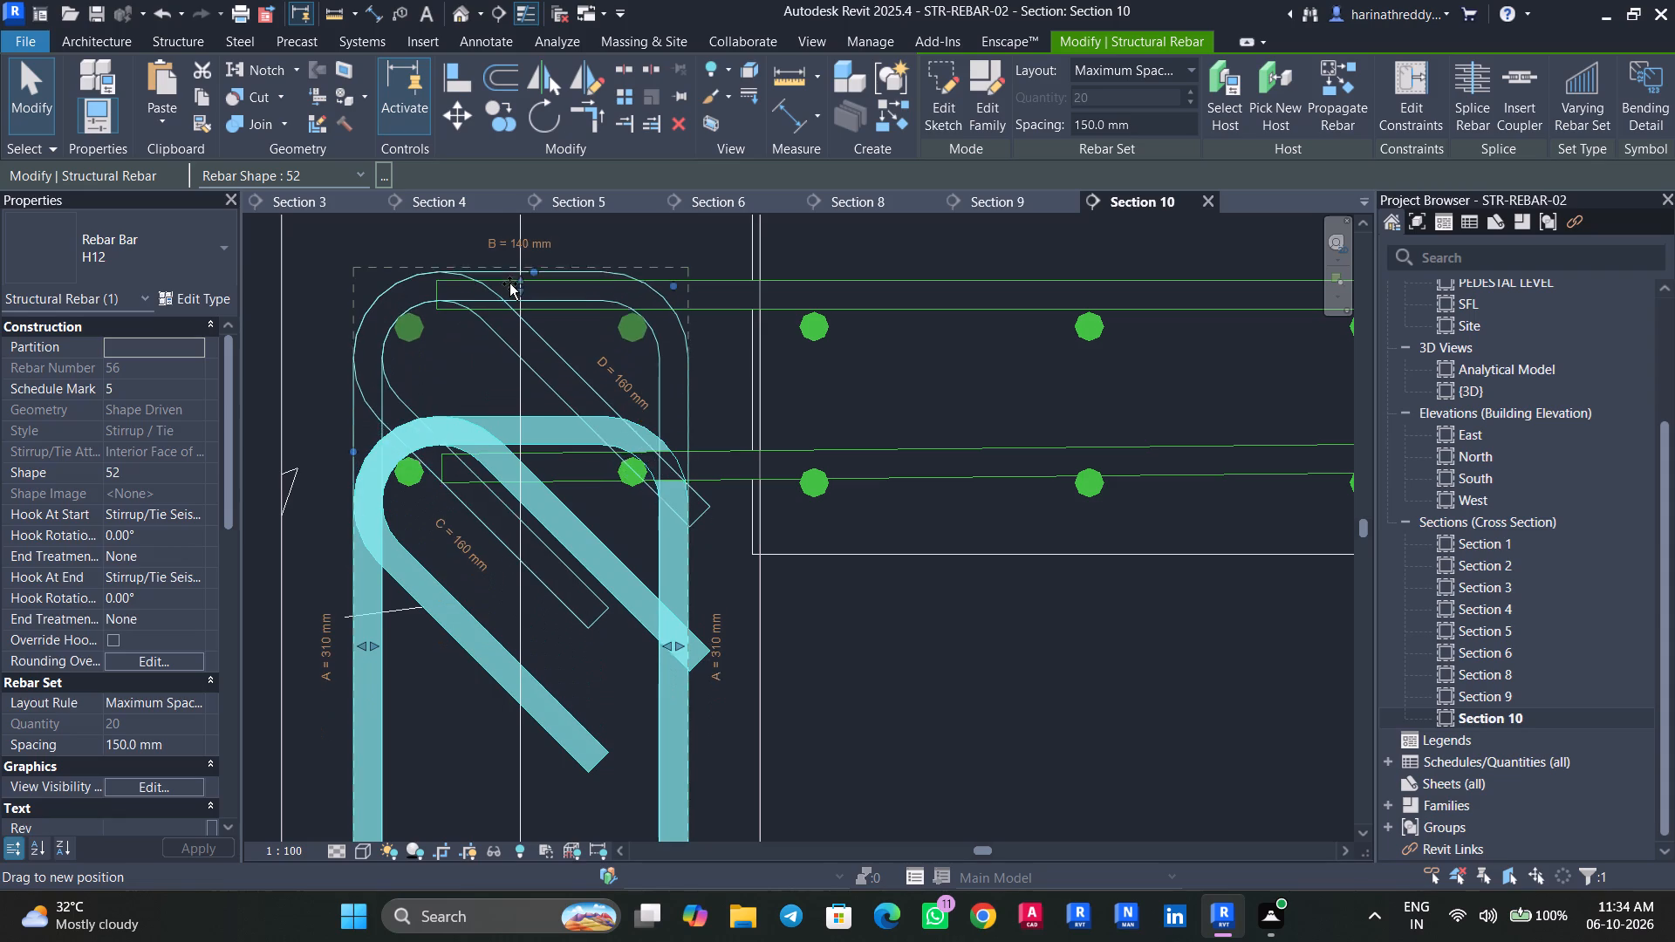
pyautogui.moveTo(509, 283); pyautogui.dragTo(509, 280)
pyautogui.scroll(1, 618, 345)
pyautogui.press('Escape')
pyautogui.press('Escape')
# Stretch the bottom of the landing beam's stirrup set down to the bottom cover line, making its legs 385 mm.
pyautogui.scroll(-4, 524, 383)
pyautogui.scroll(1, 524, 383)
pyautogui.scroll(-3, 524, 383)
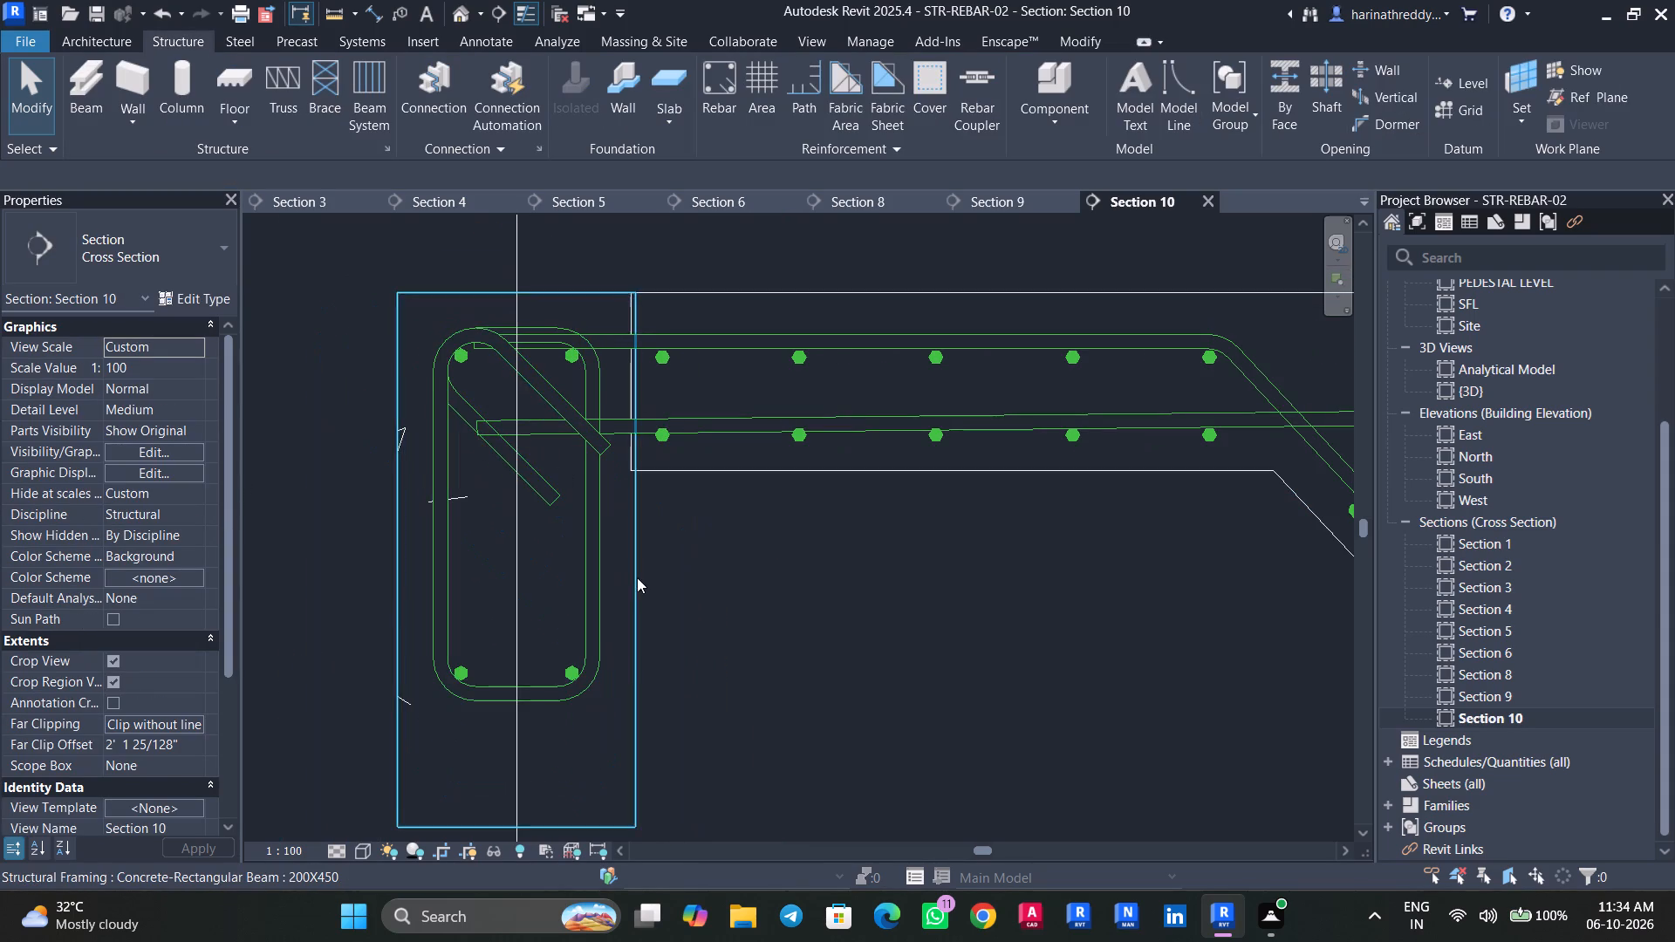
pyautogui.click(637, 577)
pyautogui.press('Escape')
pyautogui.click(585, 618)
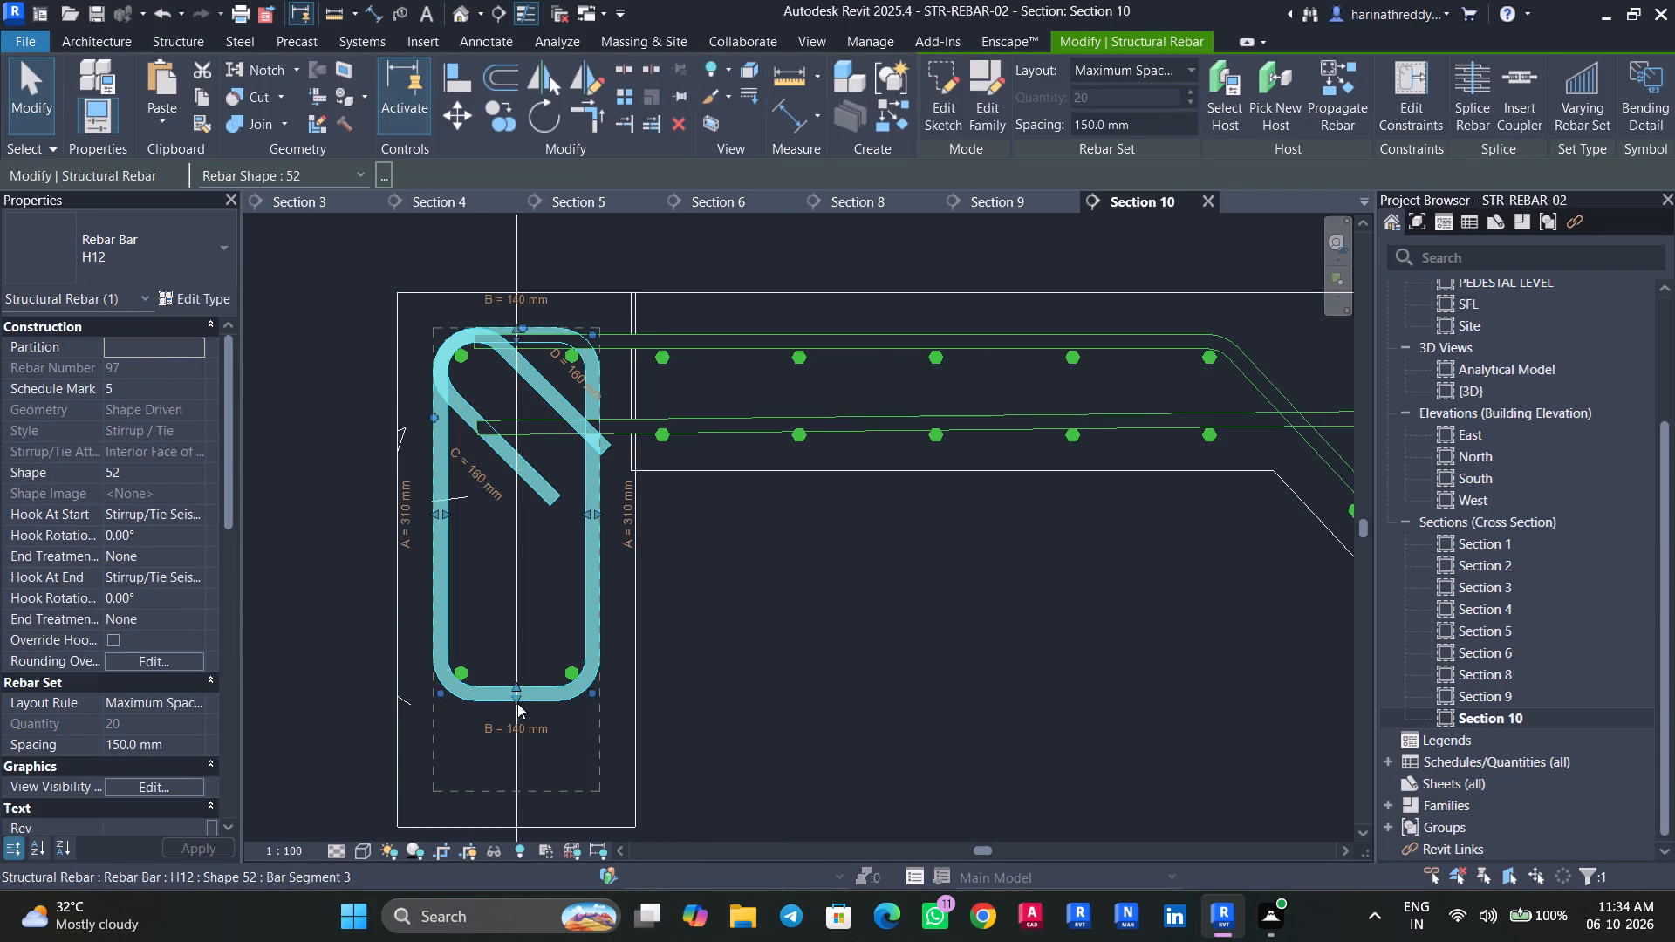
pyautogui.moveTo(516, 697); pyautogui.dragTo(514, 787)
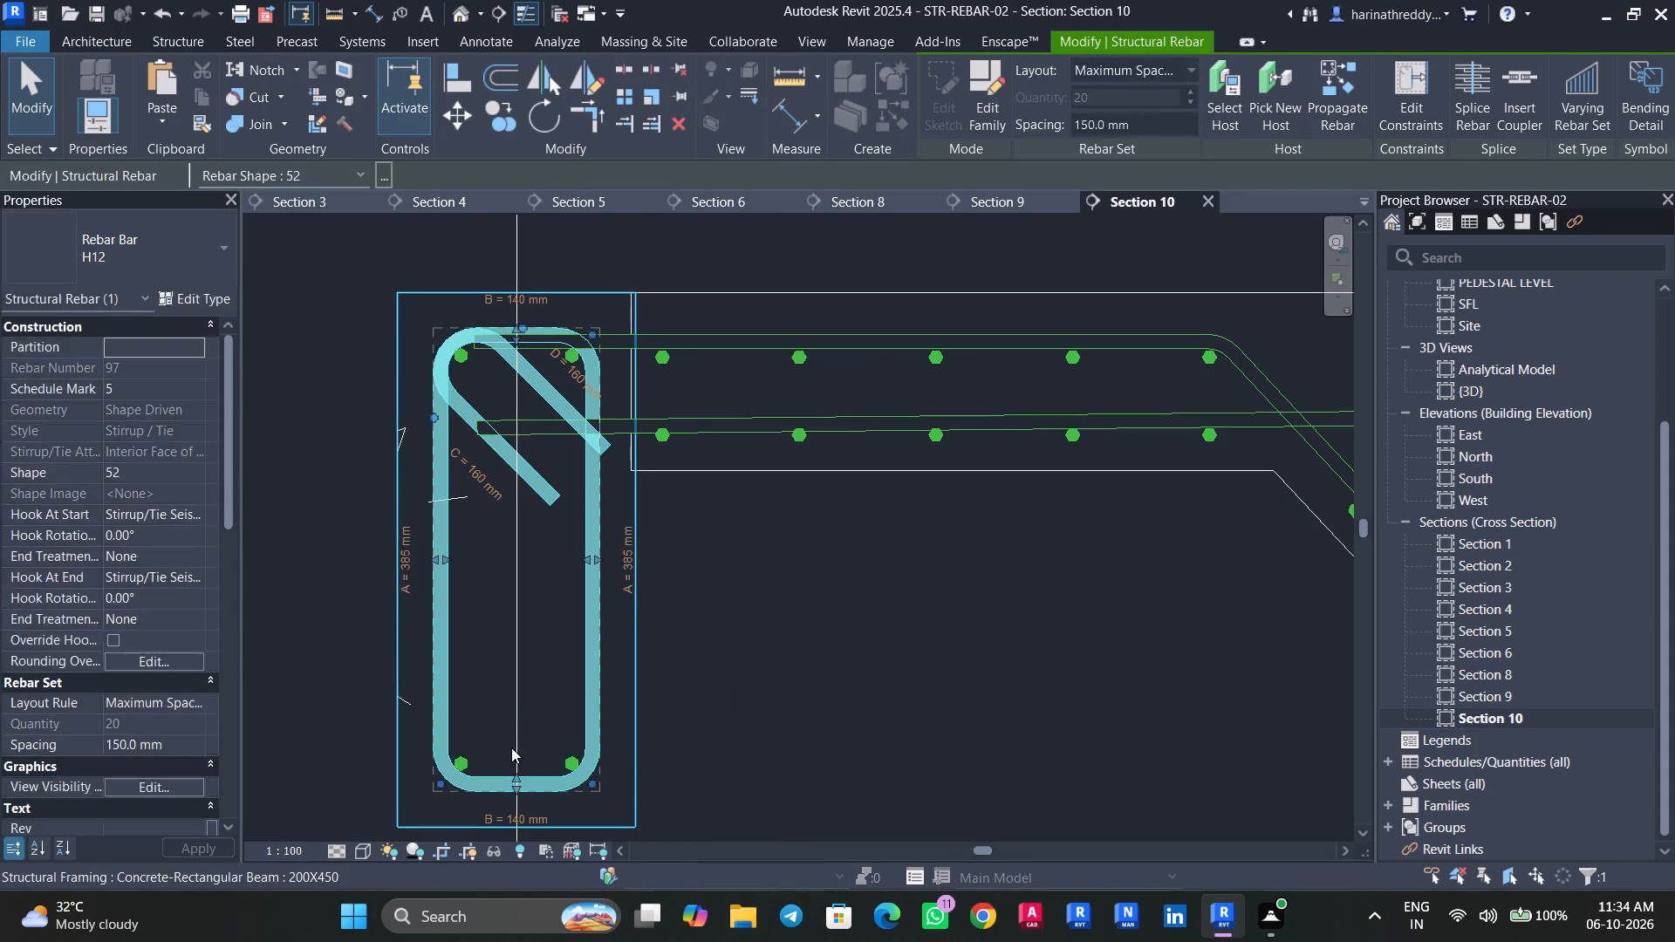
pyautogui.press('Escape')
pyautogui.press('Escape')
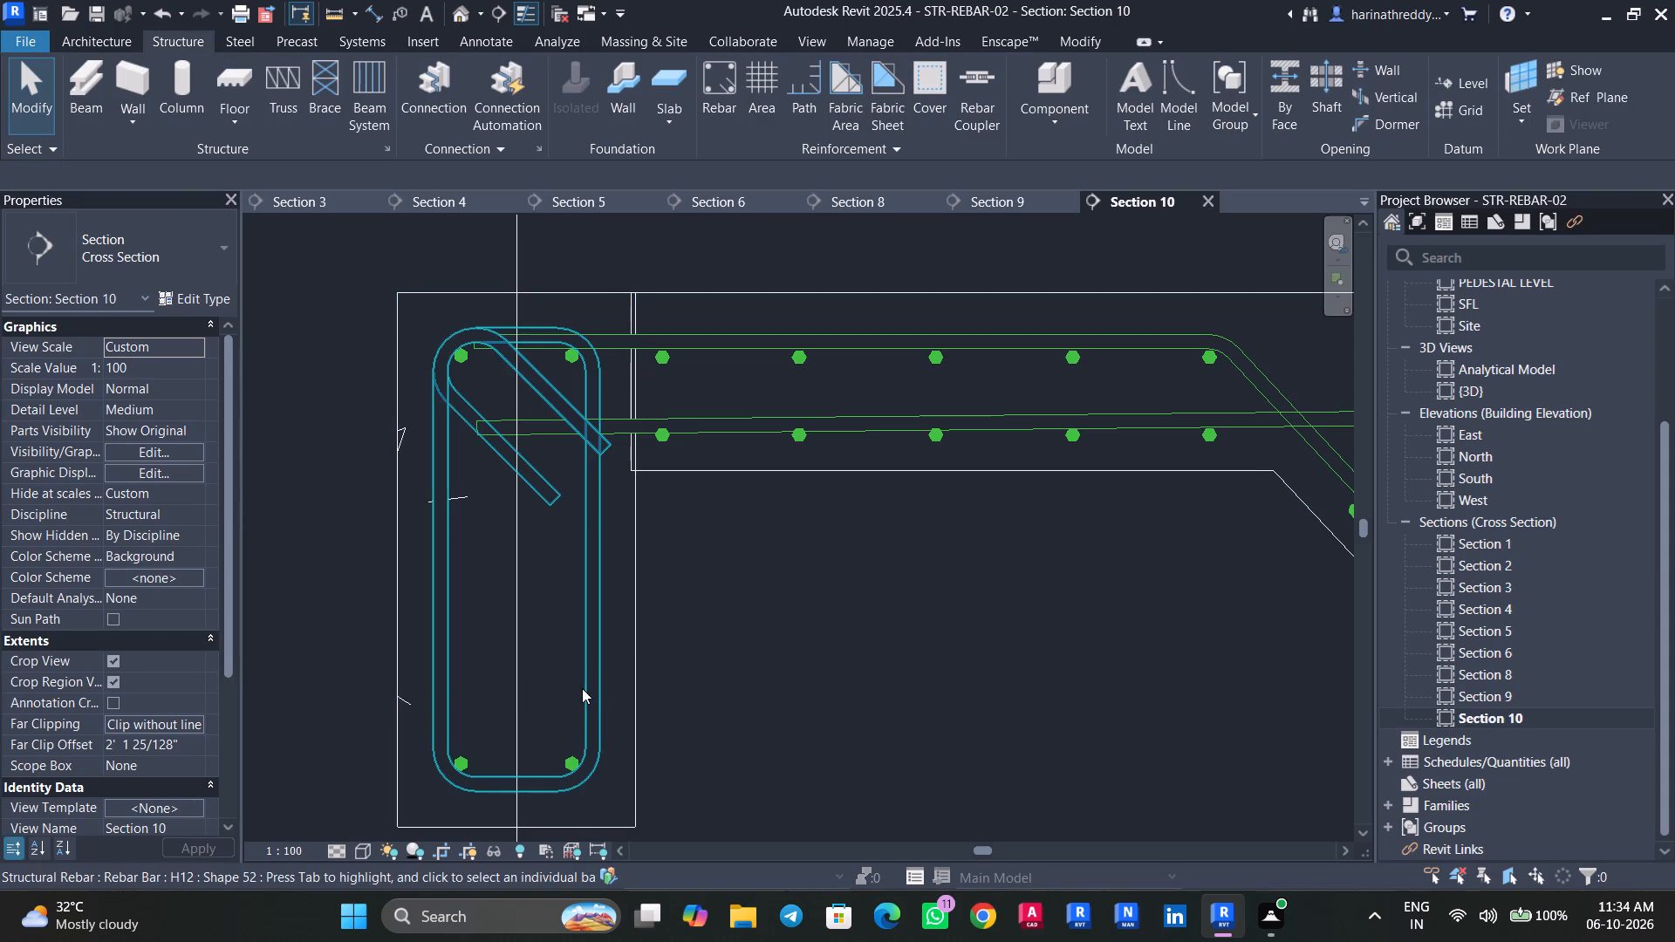
# Save the project.
pyautogui.hotkey('ctrl', 's')
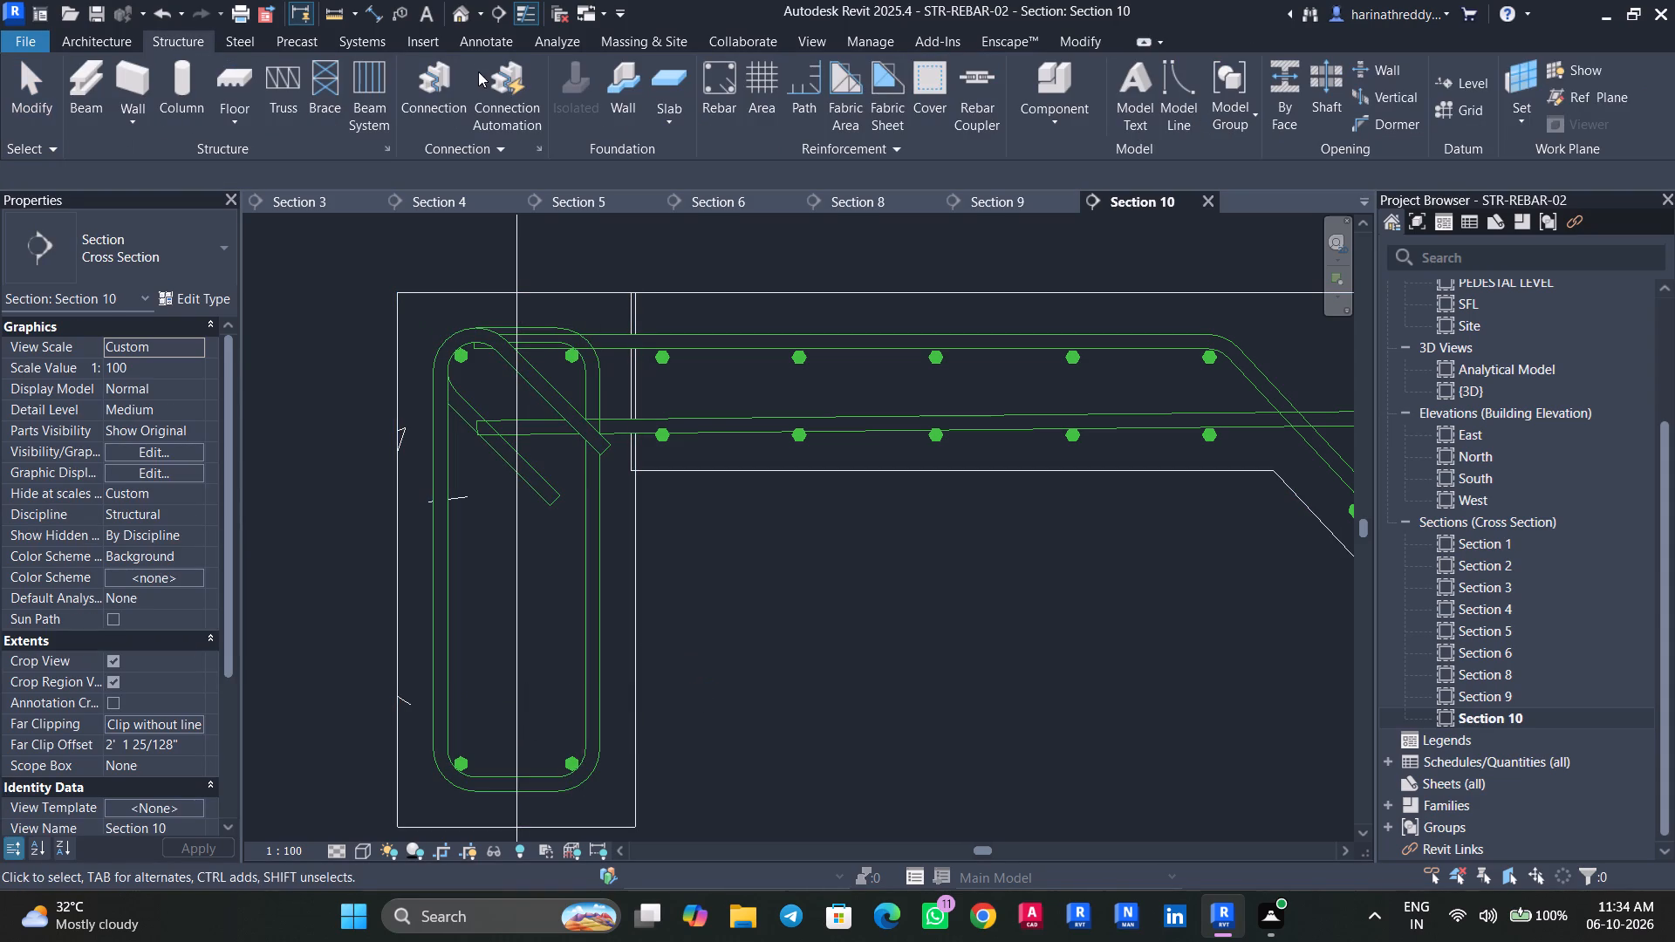
# Examine the landing beam stirrups and the landing's cranked H12 bar set in the {3D} view from several angles.
pyautogui.click(461, 19)
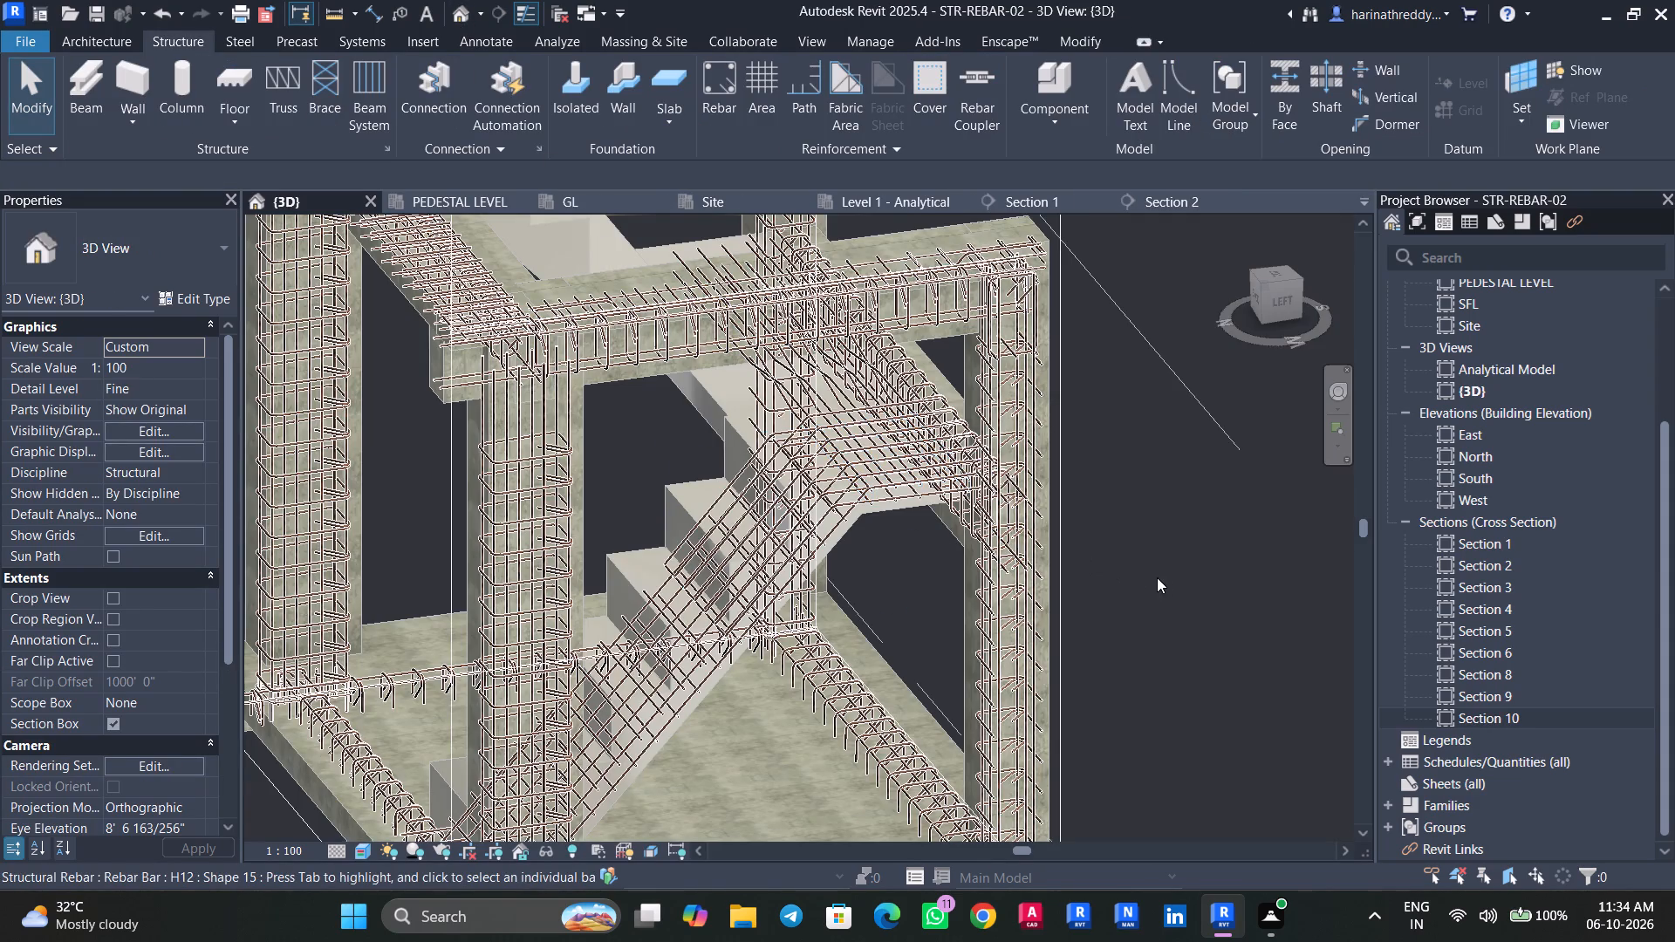
pyautogui.scroll(-2, 1157, 577)
pyautogui.keyDown('shift'); pyautogui.moveTo(1157, 577); pyautogui.dragTo(727, 477, button='middle'); pyautogui.keyUp('shift')
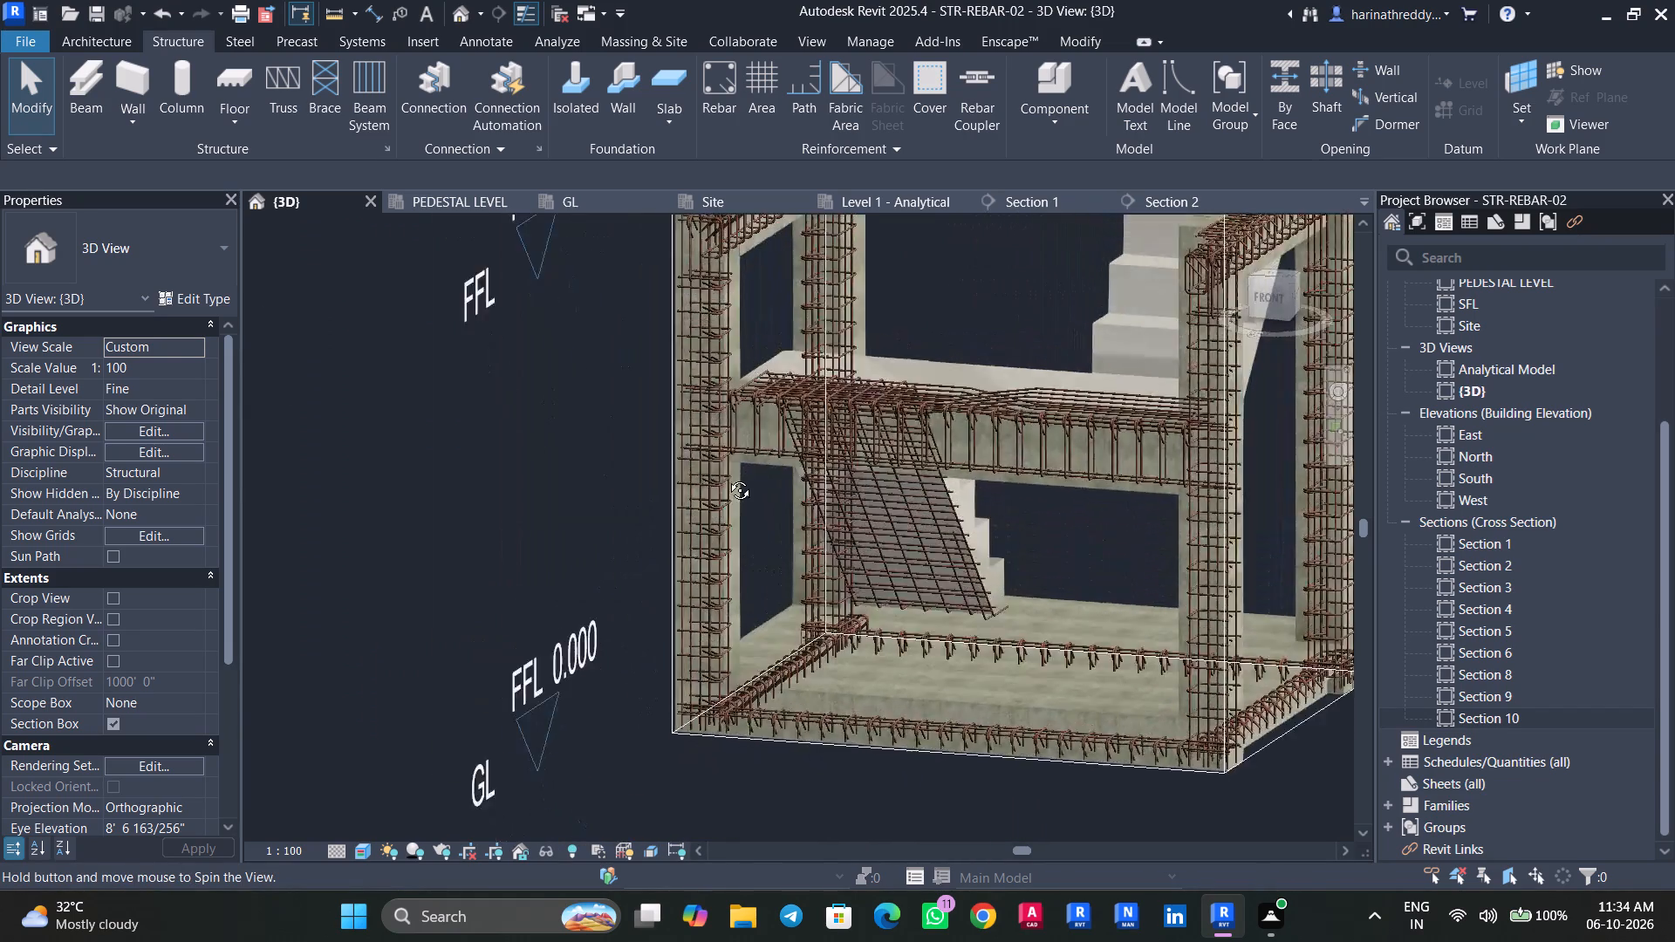
pyautogui.keyDown('shift'); pyautogui.moveTo(727, 477); pyautogui.dragTo(597, 570, button='middle'); pyautogui.keyUp('shift')
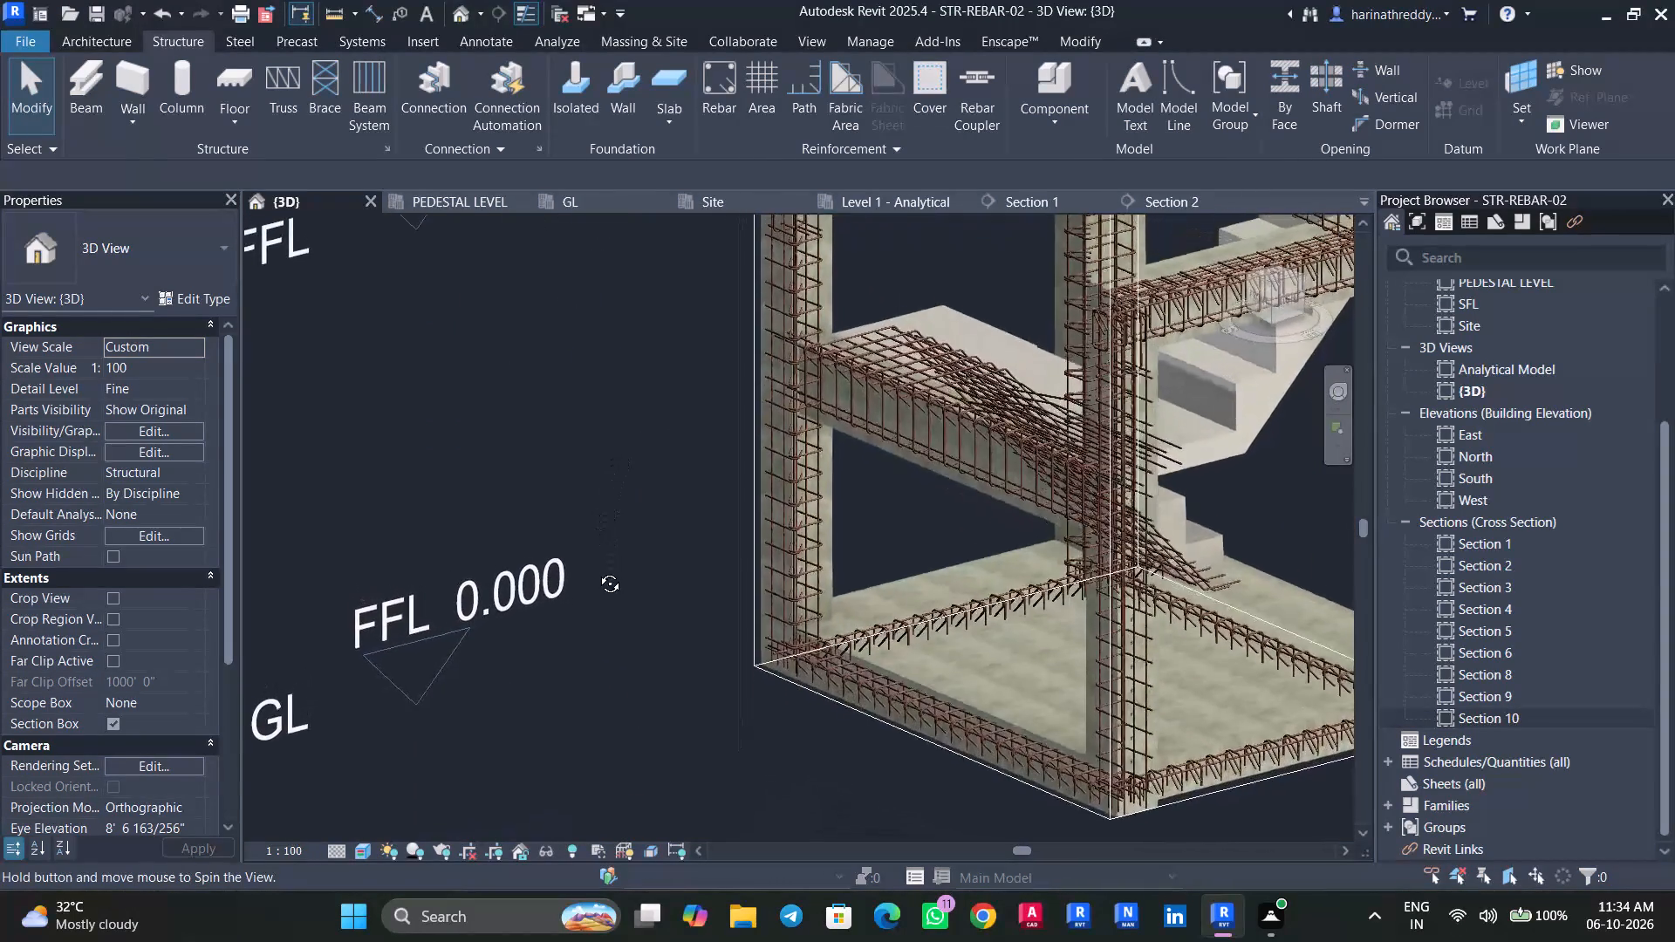
pyautogui.keyDown('shift'); pyautogui.moveTo(597, 570); pyautogui.dragTo(654, 682, button='middle'); pyautogui.keyUp('shift')
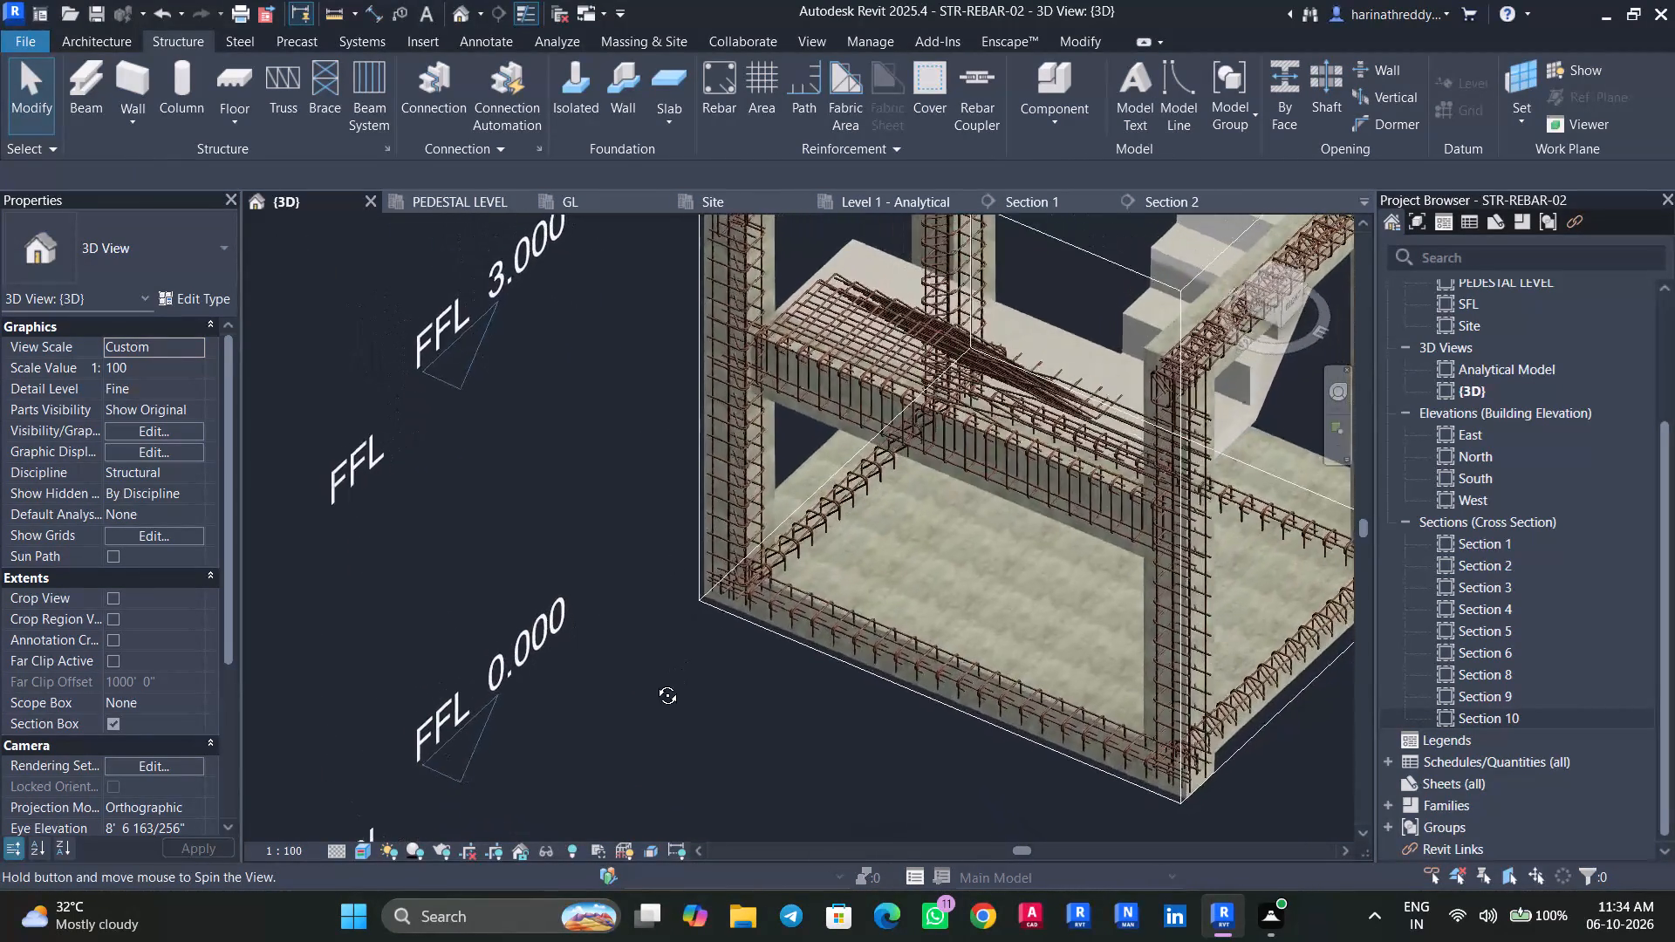
pyautogui.keyDown('shift'); pyautogui.moveTo(654, 682); pyautogui.dragTo(550, 766, button='middle'); pyautogui.keyUp('shift')
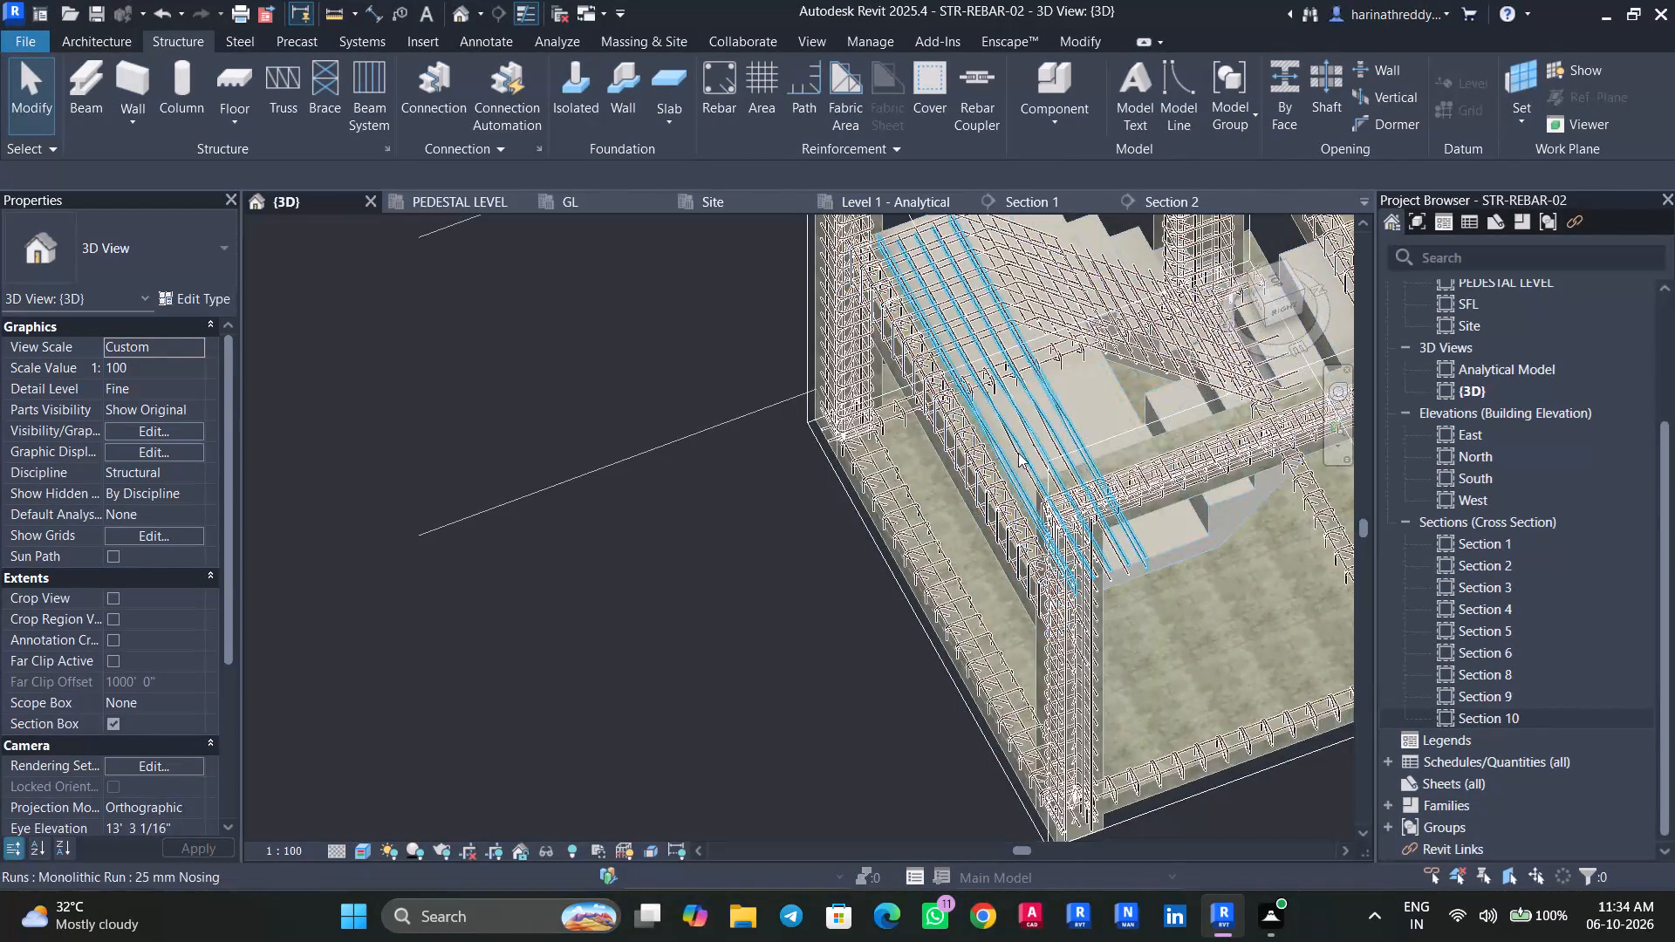
pyautogui.click(1019, 450)
pyautogui.keyDown('shift'); pyautogui.moveTo(914, 540); pyautogui.dragTo(1023, 471, button='middle'); pyautogui.keyUp('shift')
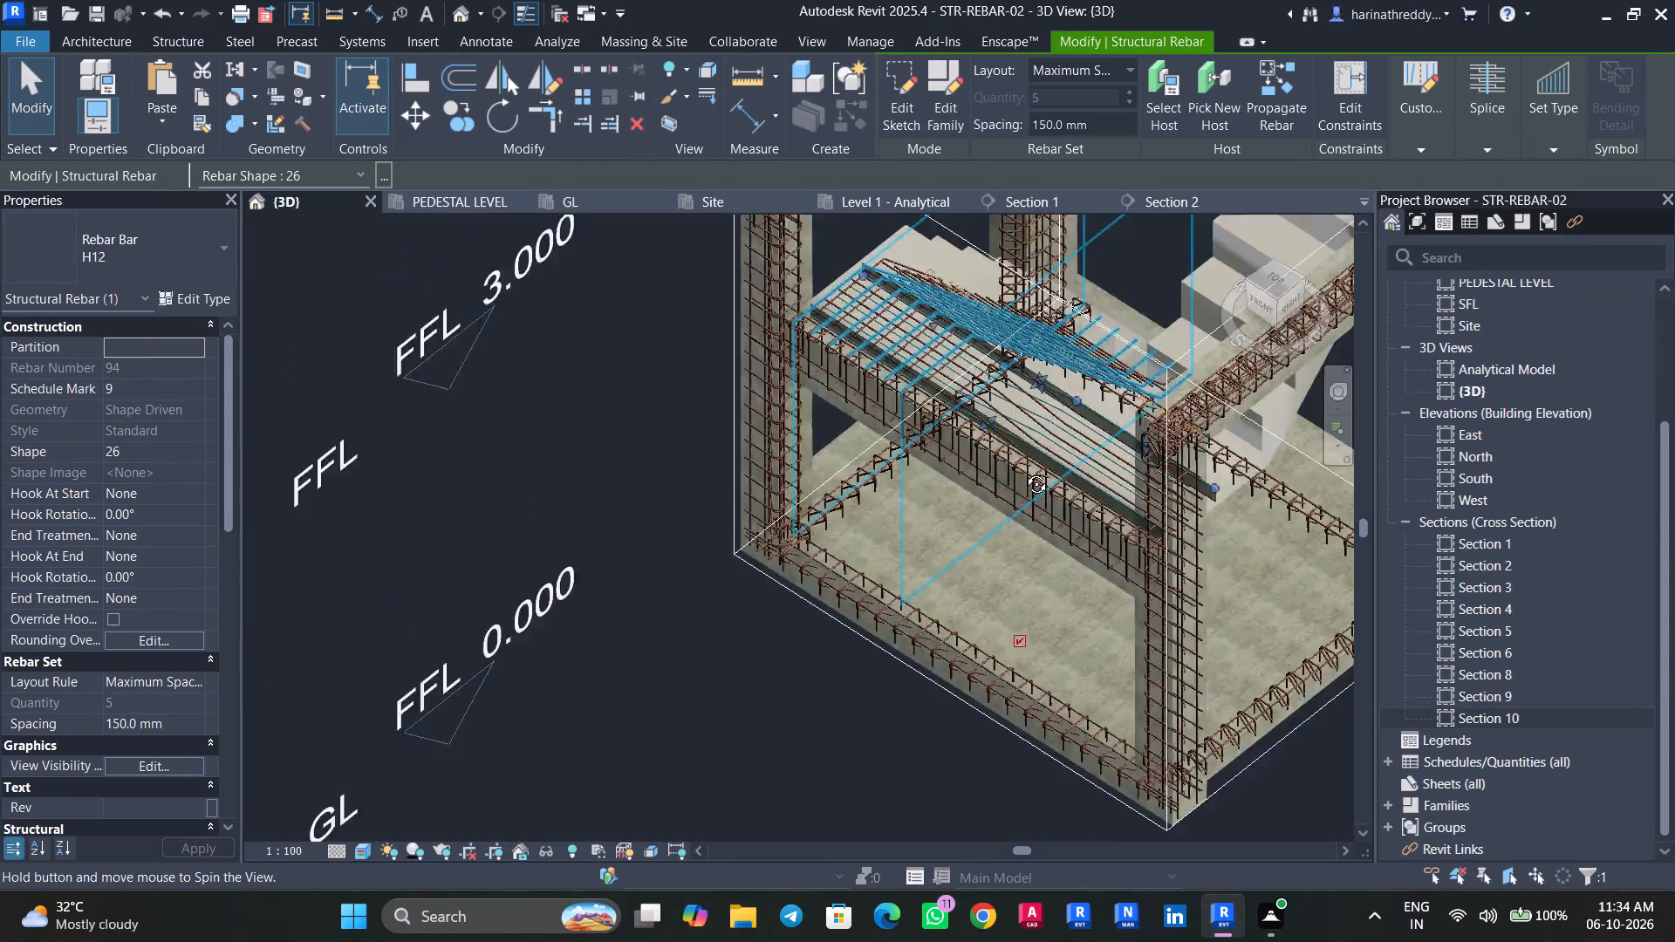
pyautogui.keyDown('shift'); pyautogui.moveTo(1023, 471); pyautogui.dragTo(1120, 368, button='middle'); pyautogui.keyUp('shift')
pyautogui.scroll(2, 1119, 371)
pyautogui.scroll(-1, 1119, 371)
pyautogui.scroll(5, 1119, 371)
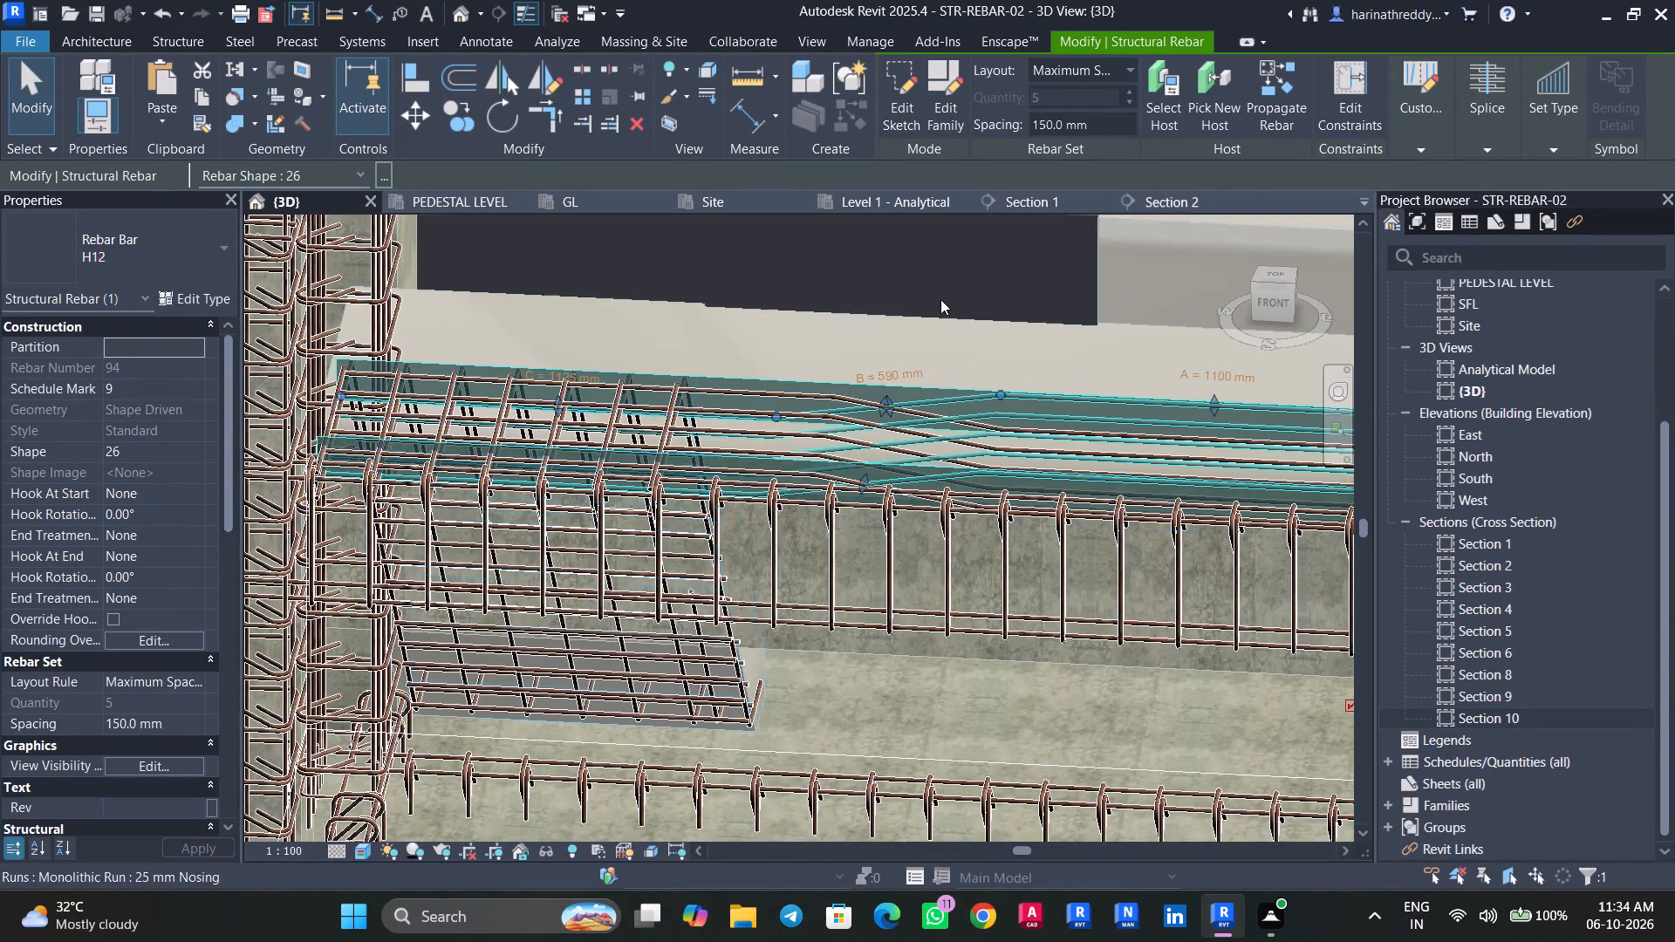
pyautogui.keyDown('shift'); pyautogui.moveTo(1111, 380); pyautogui.dragTo(1110, 330, button='middle'); pyautogui.keyUp('shift')
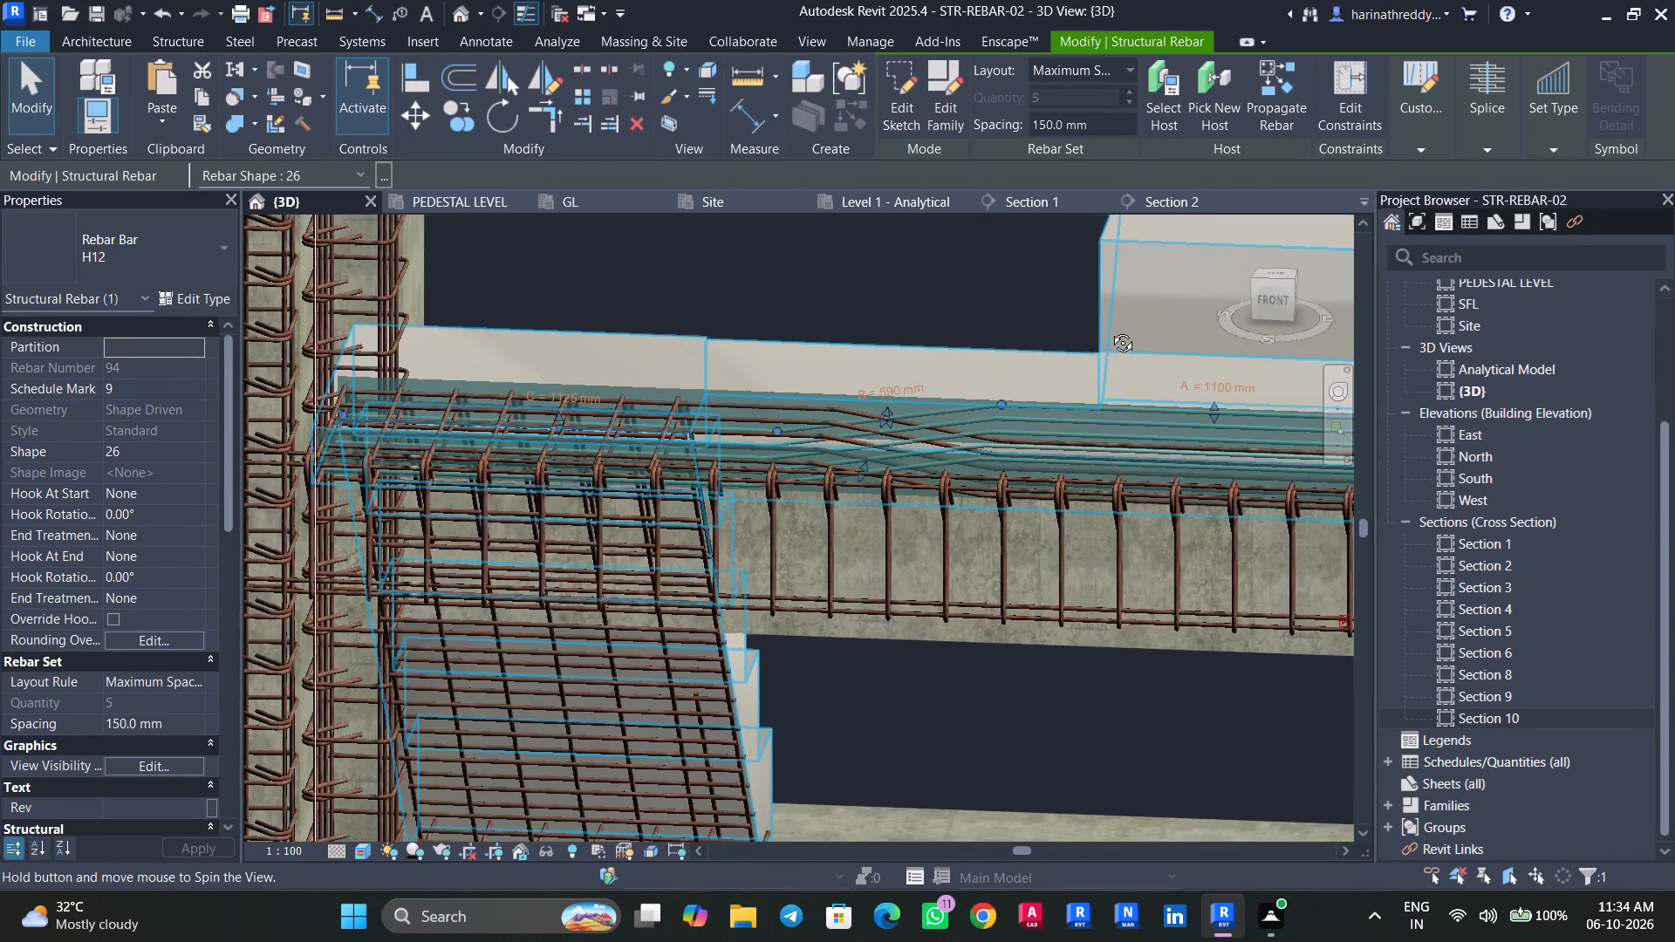
pyautogui.keyDown('shift'); pyautogui.moveTo(1110, 330); pyautogui.dragTo(1025, 413, button='middle'); pyautogui.keyUp('shift')
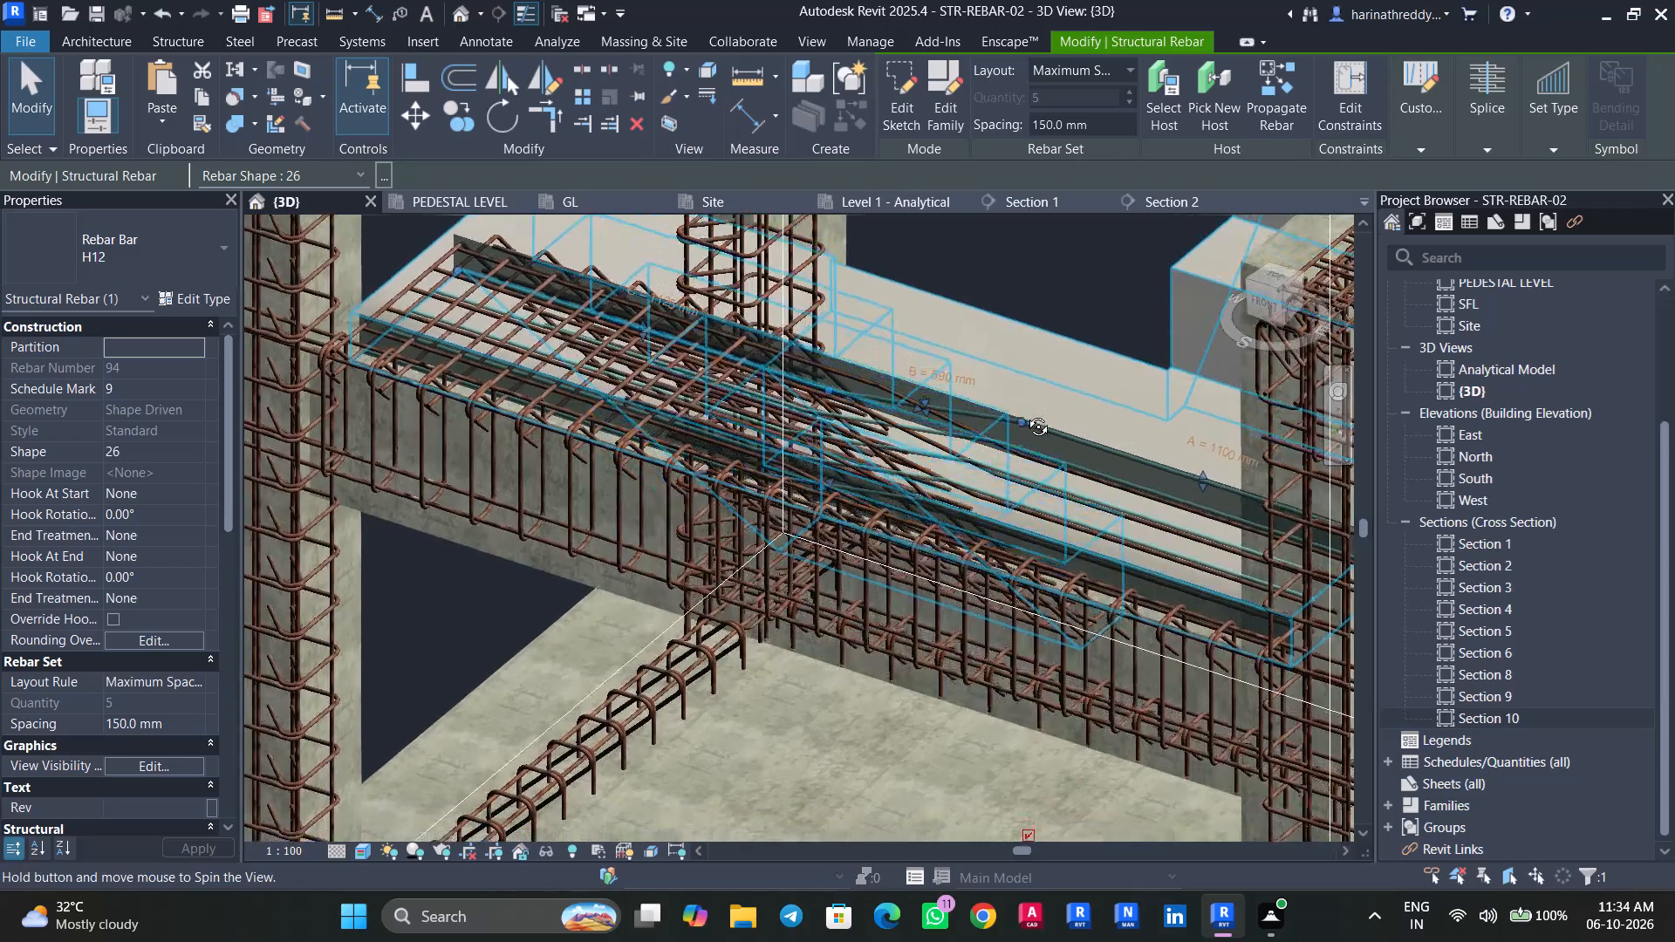
pyautogui.keyDown('shift'); pyautogui.moveTo(1025, 413); pyautogui.dragTo(1249, 371, button='middle'); pyautogui.keyUp('shift')
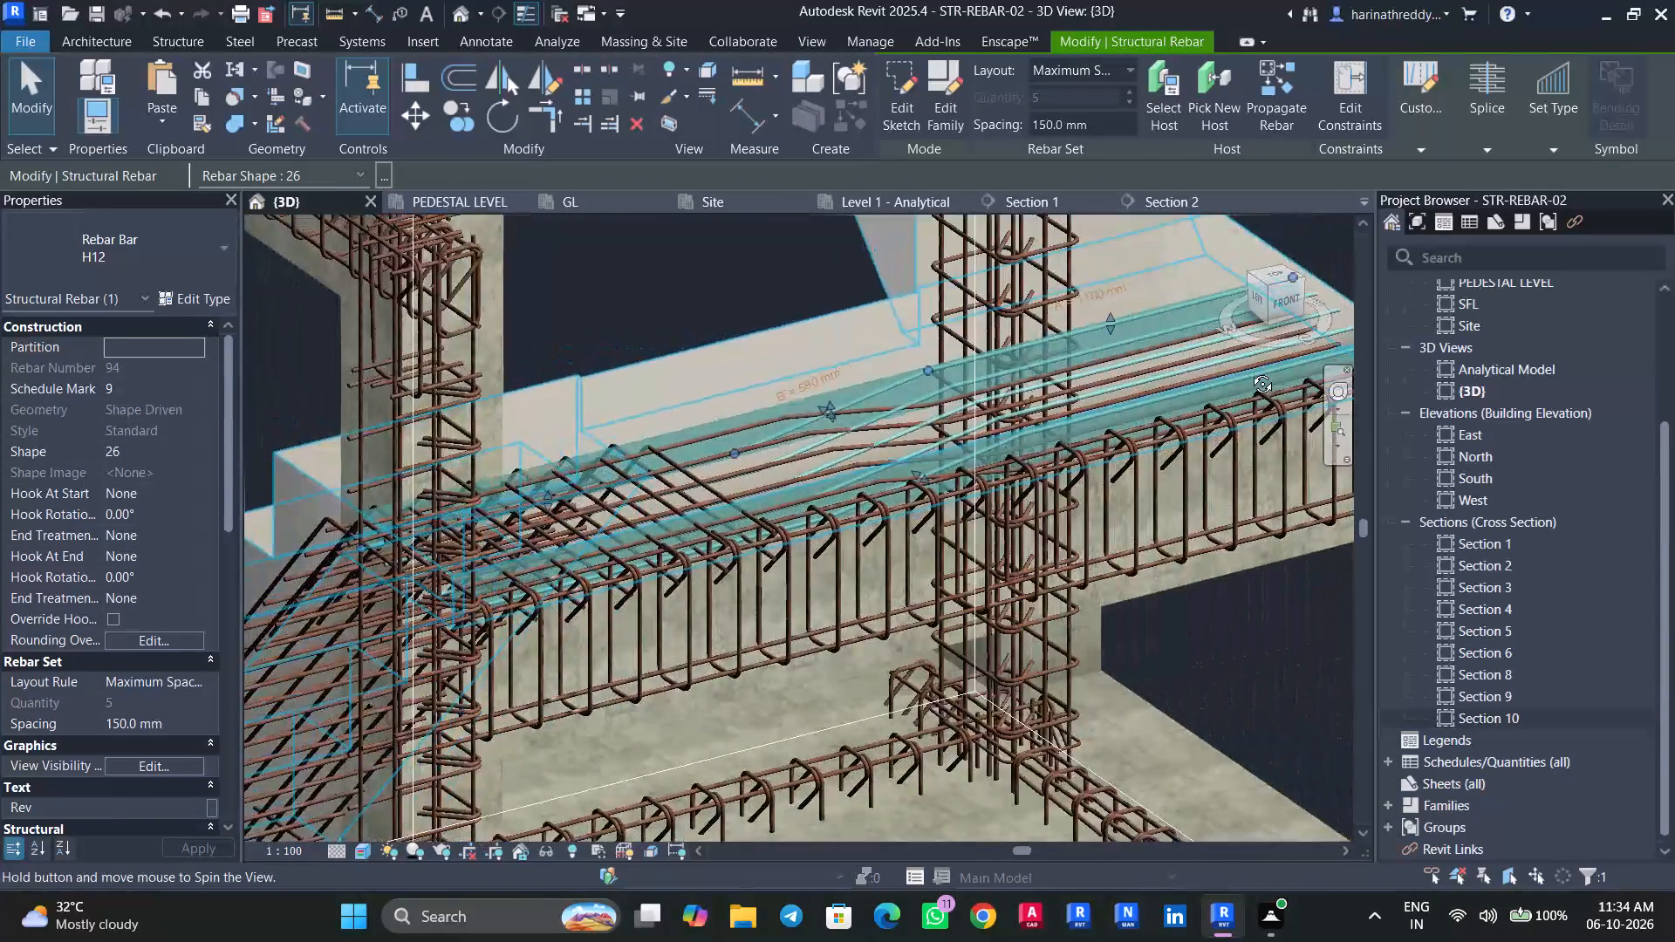
pyautogui.keyDown('shift'); pyautogui.moveTo(1249, 371); pyautogui.dragTo(1348, 359, button='middle'); pyautogui.keyUp('shift')
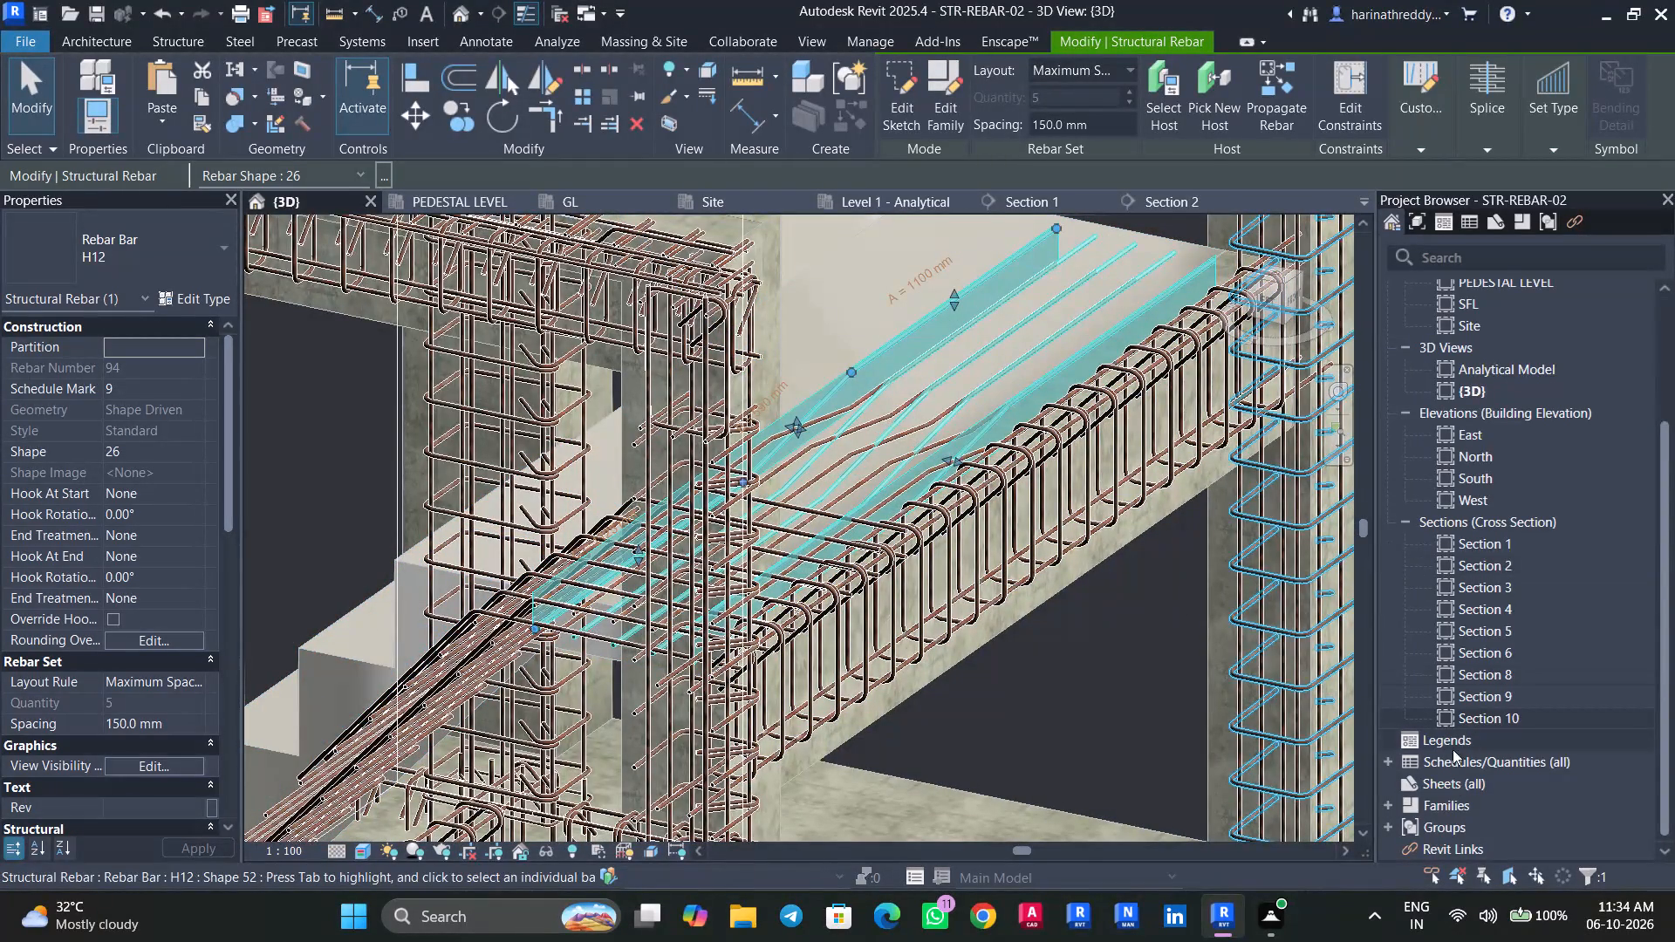
# In Section 10, delete the landing's bottom and top H12 shape 26 bar sets that run across the stair width.
pyautogui.scroll(-3, 1453, 780)
pyautogui.scroll(1, 1453, 780)
pyautogui.scroll(-5, 1453, 780)
pyautogui.doubleClick(1489, 713)
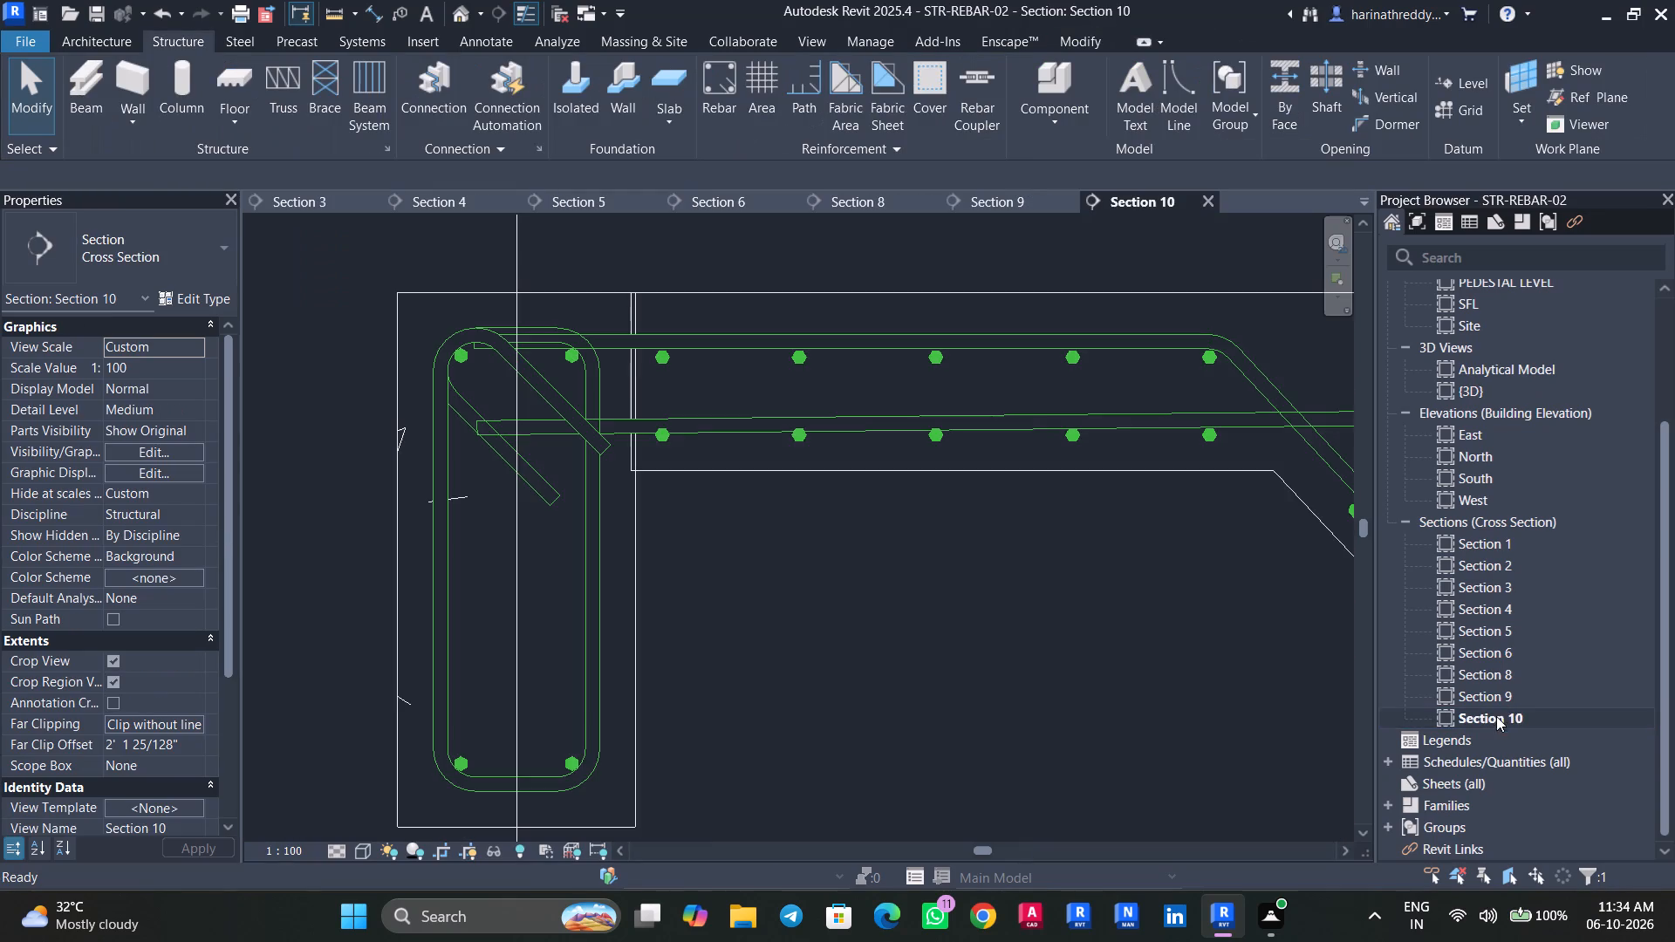
pyautogui.scroll(-5, 1019, 620)
pyautogui.scroll(1, 1019, 620)
pyautogui.scroll(-8, 1019, 620)
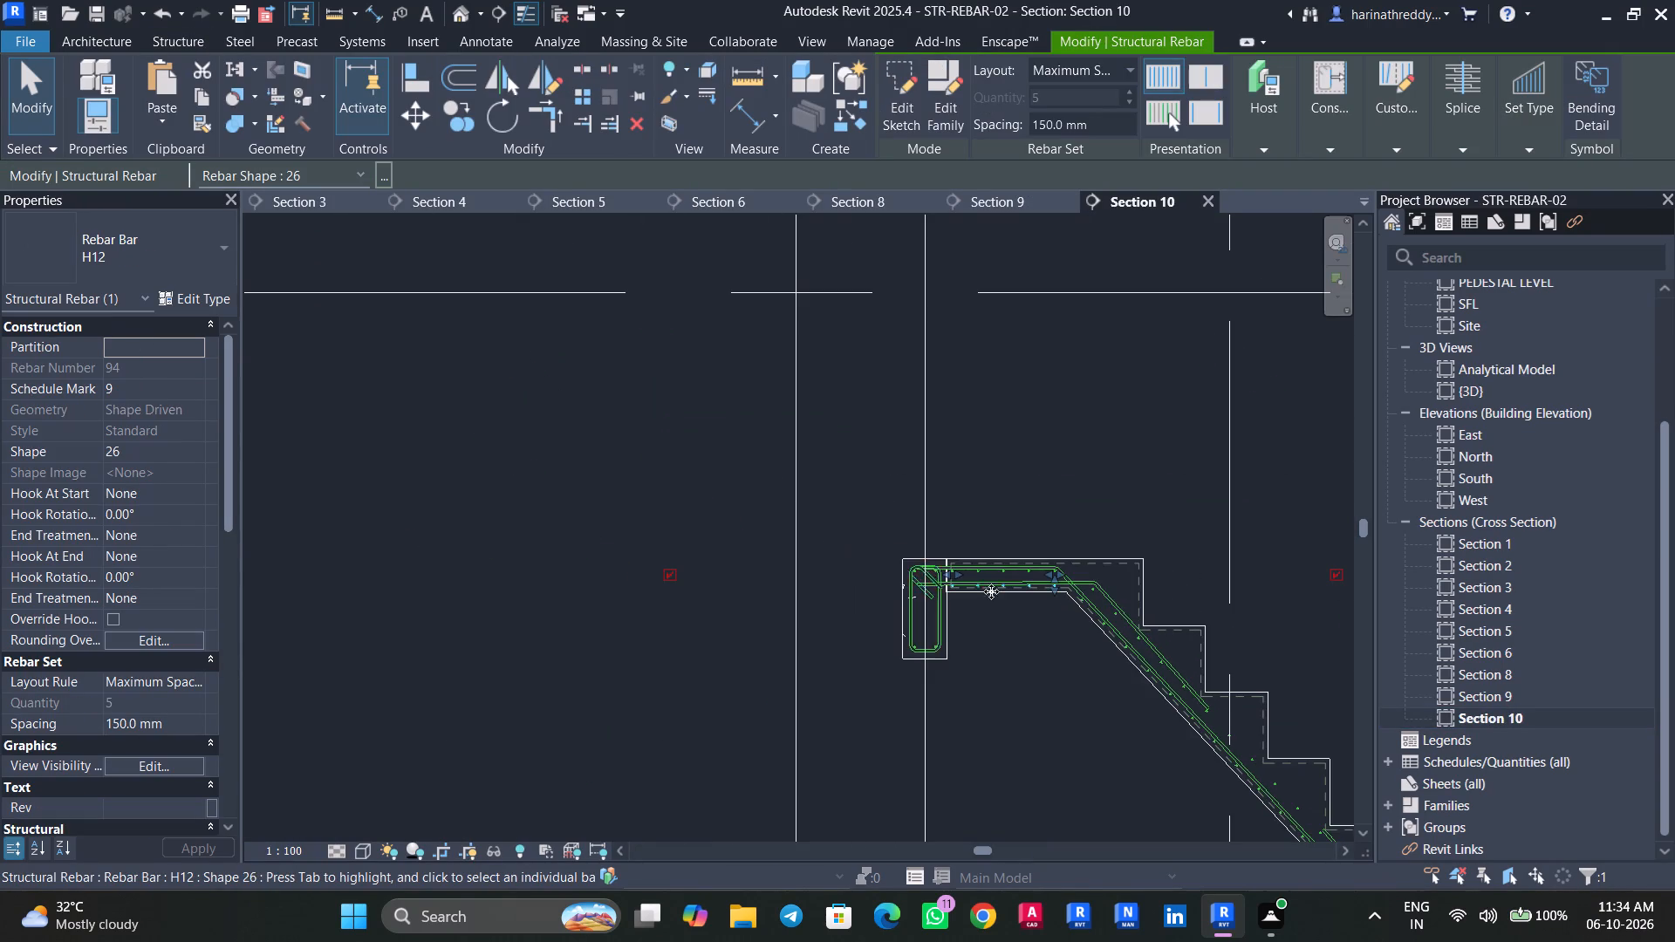
pyautogui.scroll(14, 1021, 576)
pyautogui.press('Escape')
pyautogui.click(859, 601)
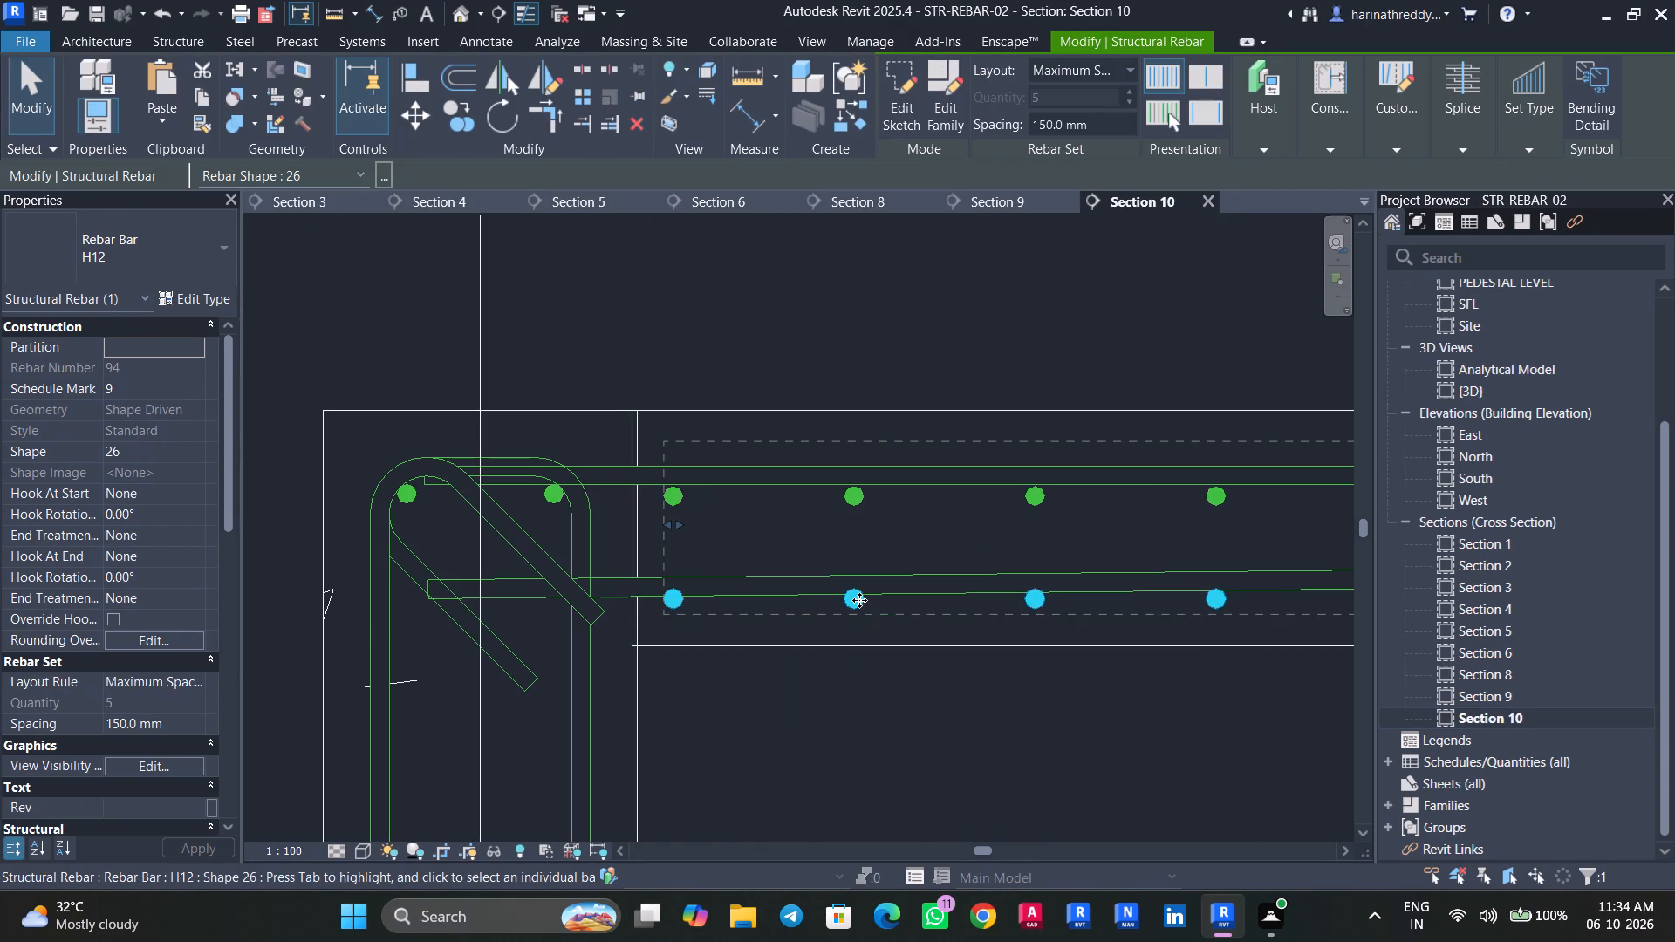
pyautogui.press('Delete')
pyautogui.click(852, 500)
pyautogui.press('Delete')
# Examine the stair flight's reinforcement in the {3D} view, from the landing down to its base.
pyautogui.scroll(-8, 848, 520)
pyautogui.scroll(1, 848, 521)
pyautogui.scroll(-1, 848, 524)
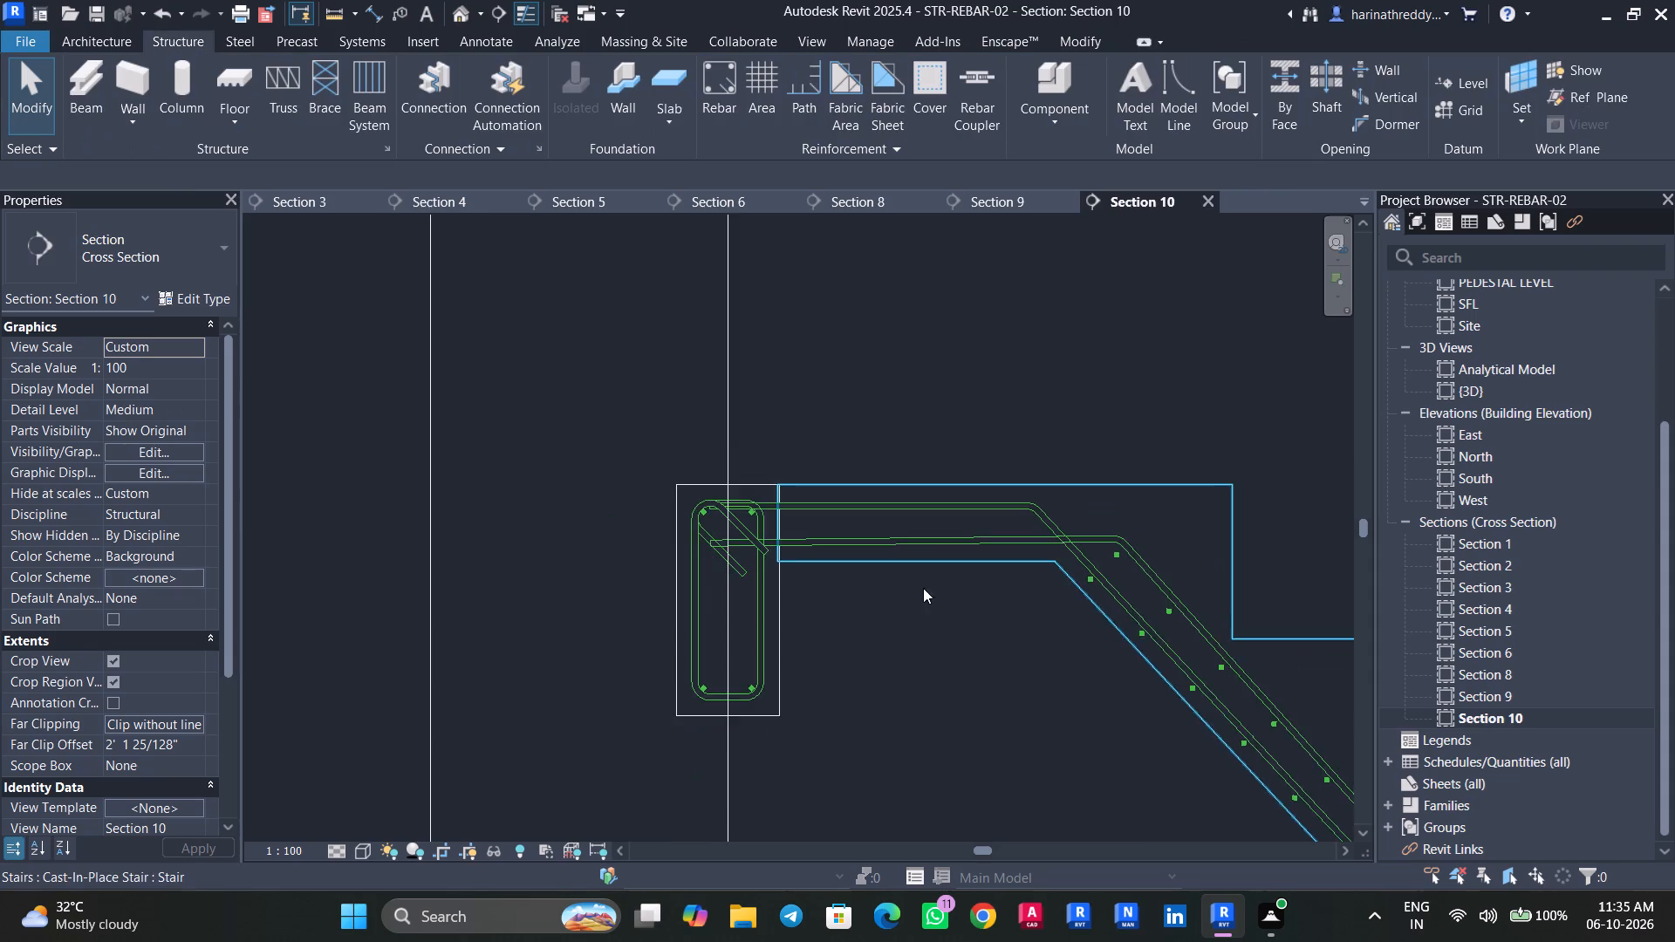
pyautogui.moveTo(982, 635); pyautogui.dragTo(609, 521, button='middle')
pyautogui.click(463, 17)
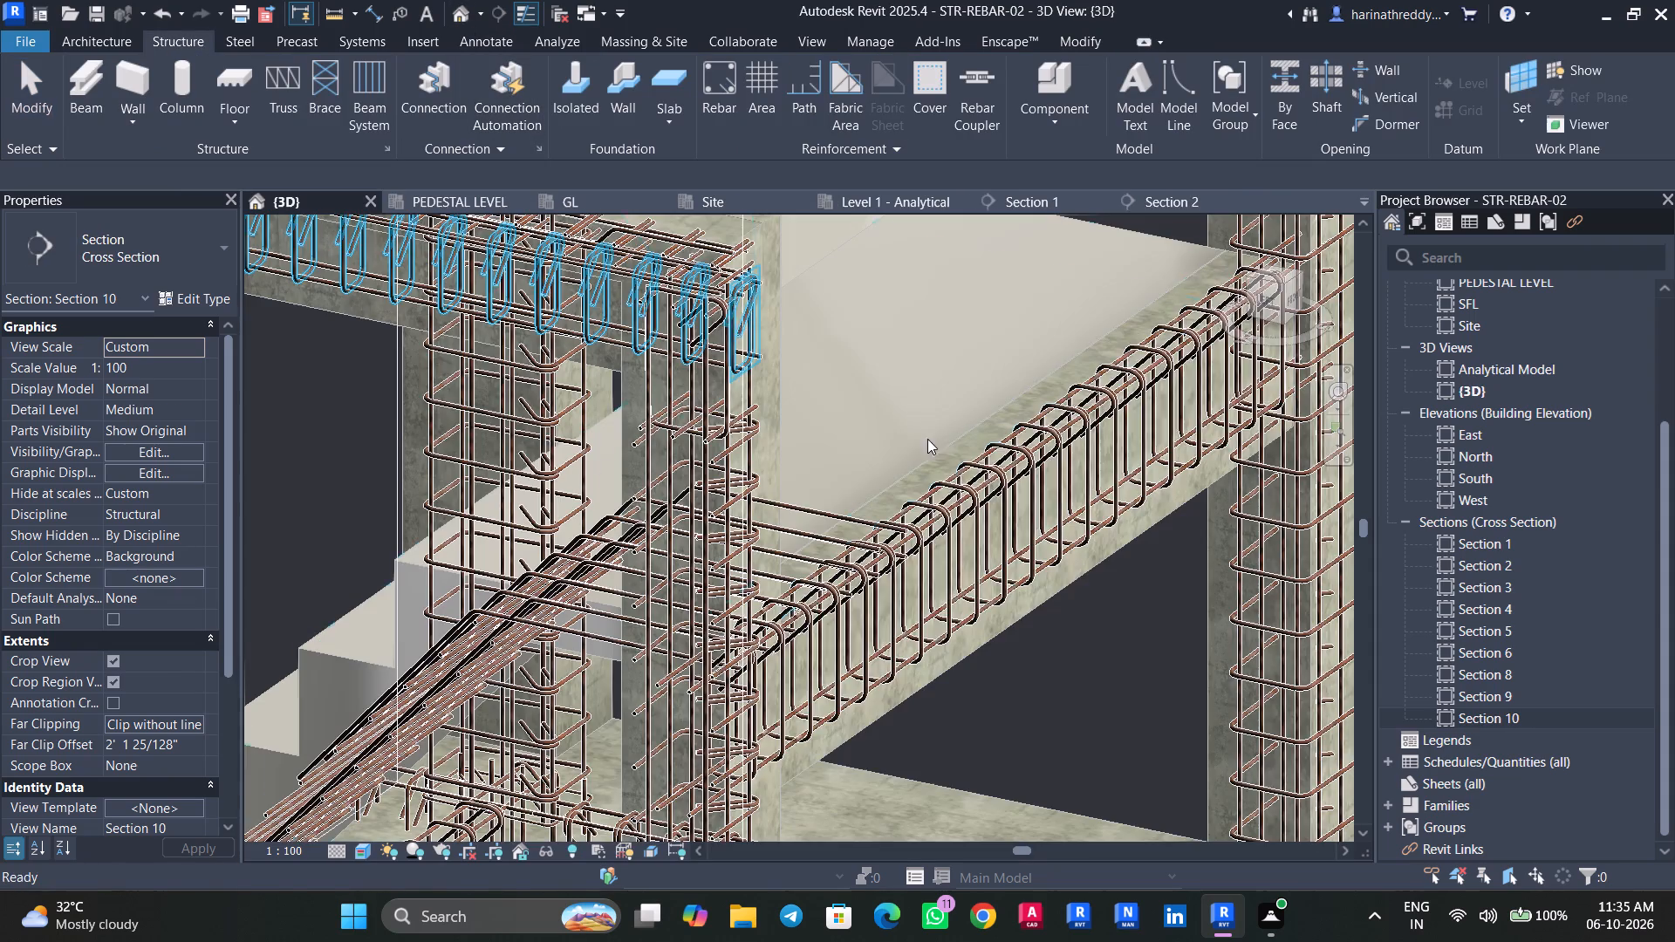
pyautogui.keyDown('shift'); pyautogui.moveTo(1020, 611); pyautogui.dragTo(1144, 614, button='middle'); pyautogui.keyUp('shift')
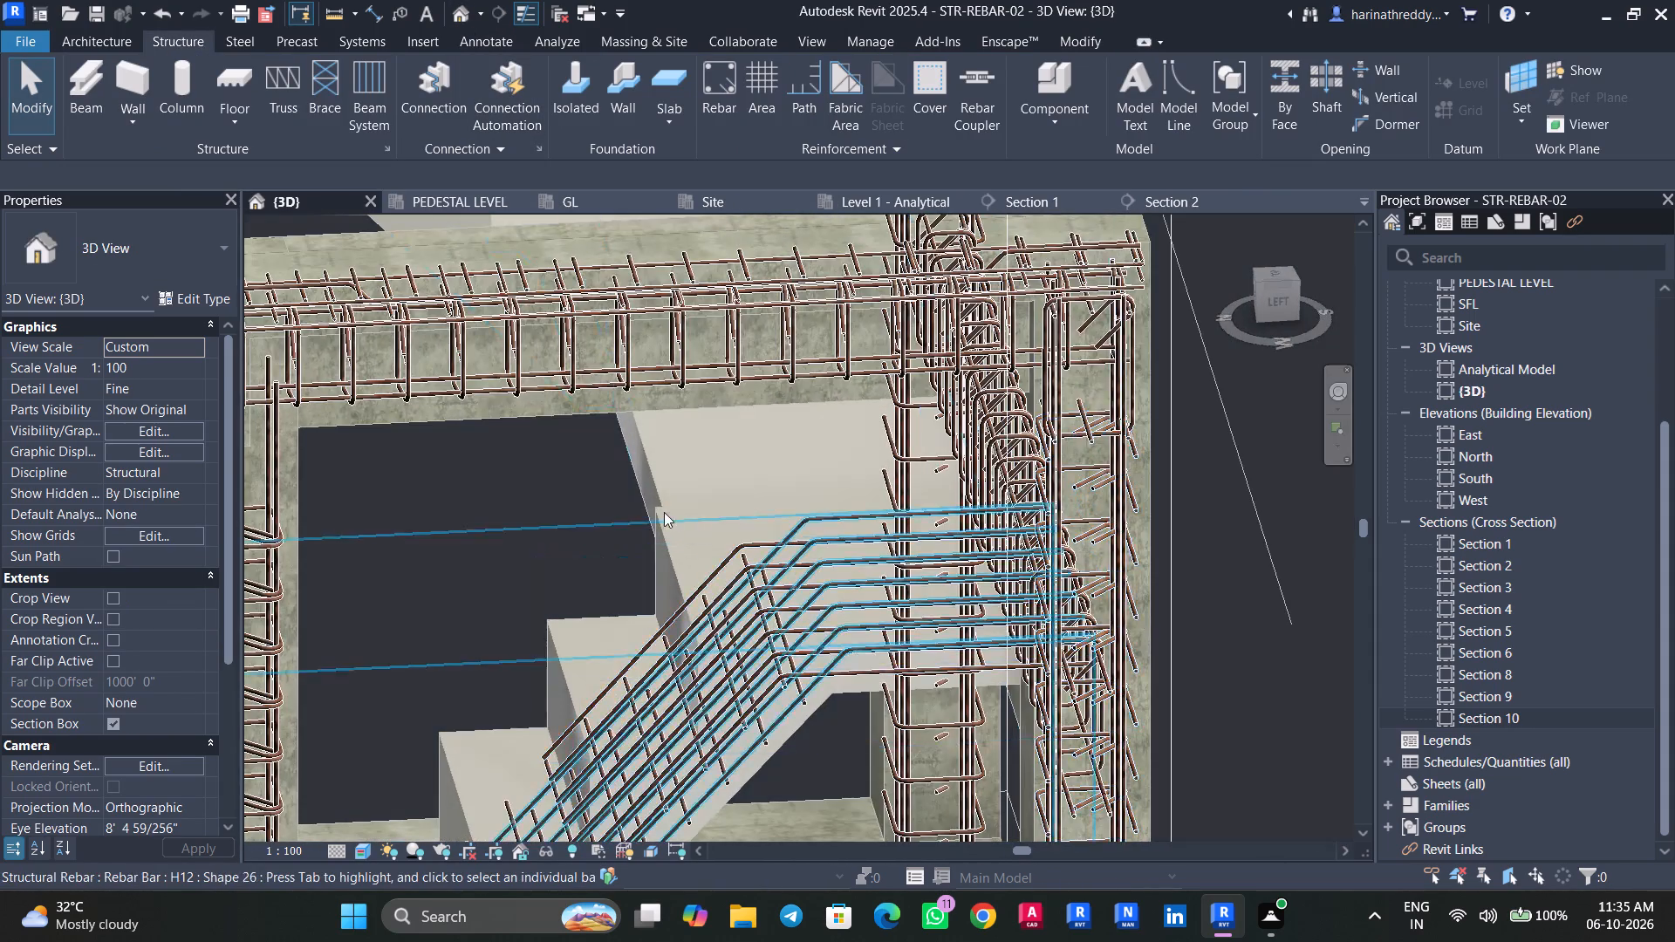
pyautogui.moveTo(664, 509); pyautogui.dragTo(828, 233, button='middle')
pyautogui.moveTo(639, 578); pyautogui.dragTo(840, 217, button='middle')
pyautogui.scroll(3, 668, 598)
pyautogui.keyDown('shift'); pyautogui.moveTo(666, 599); pyautogui.dragTo(769, 511, button='middle'); pyautogui.keyUp('shift')
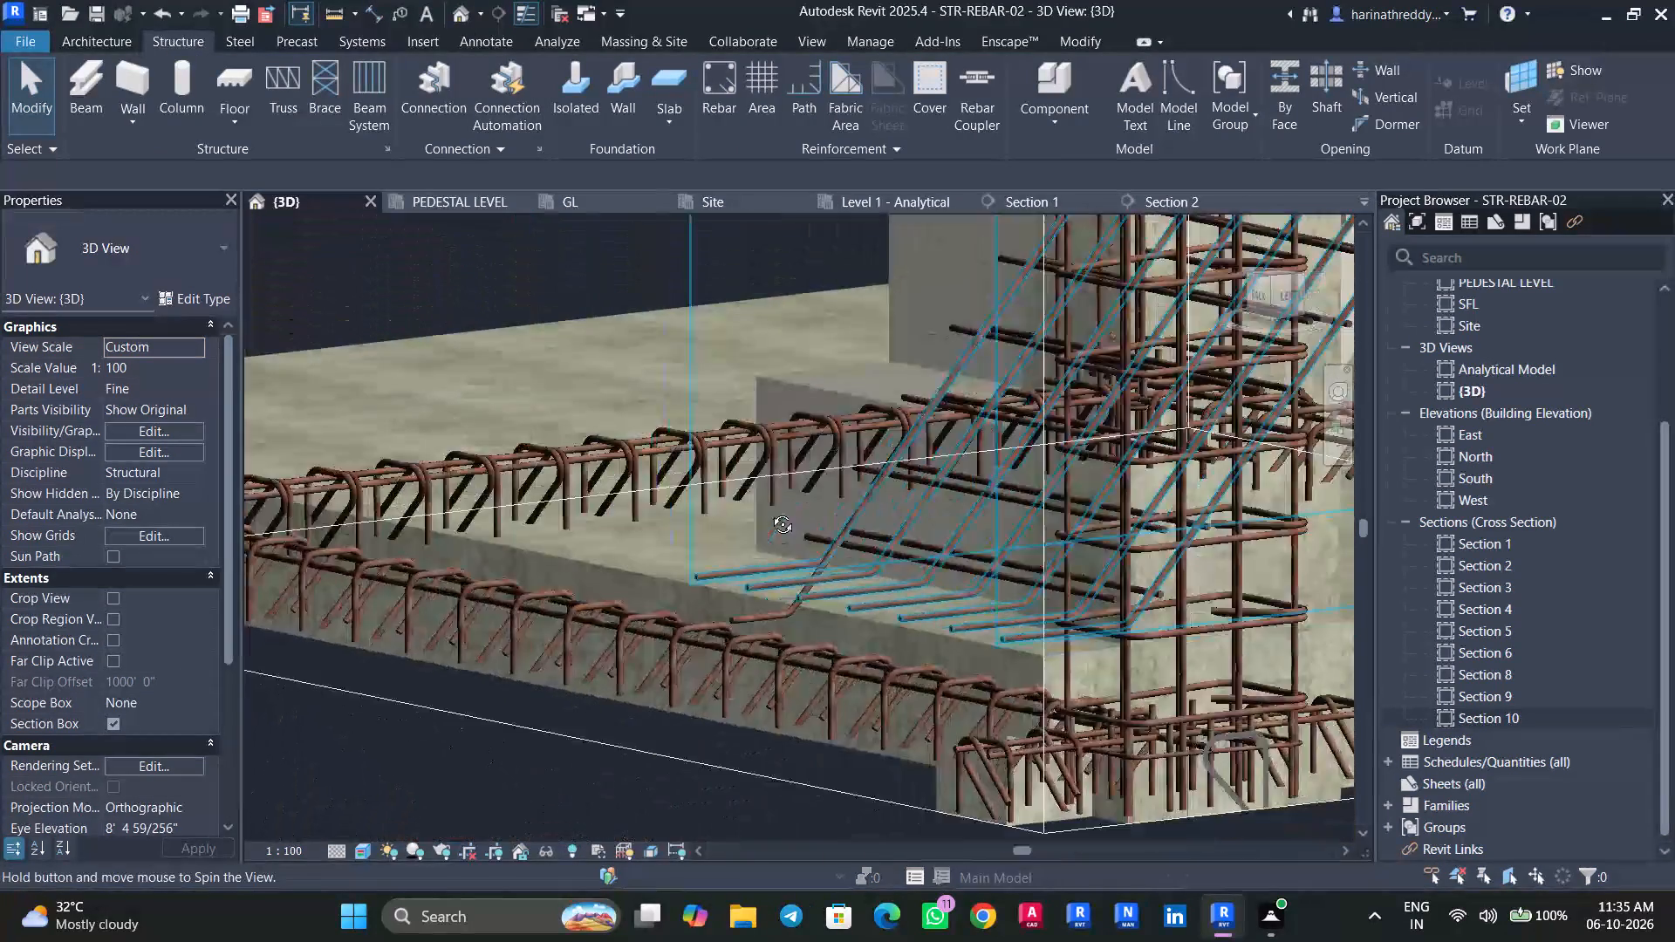
pyautogui.keyDown('shift'); pyautogui.moveTo(769, 511); pyautogui.dragTo(721, 529, button='middle'); pyautogui.keyUp('shift')
pyautogui.scroll(-3, 721, 529)
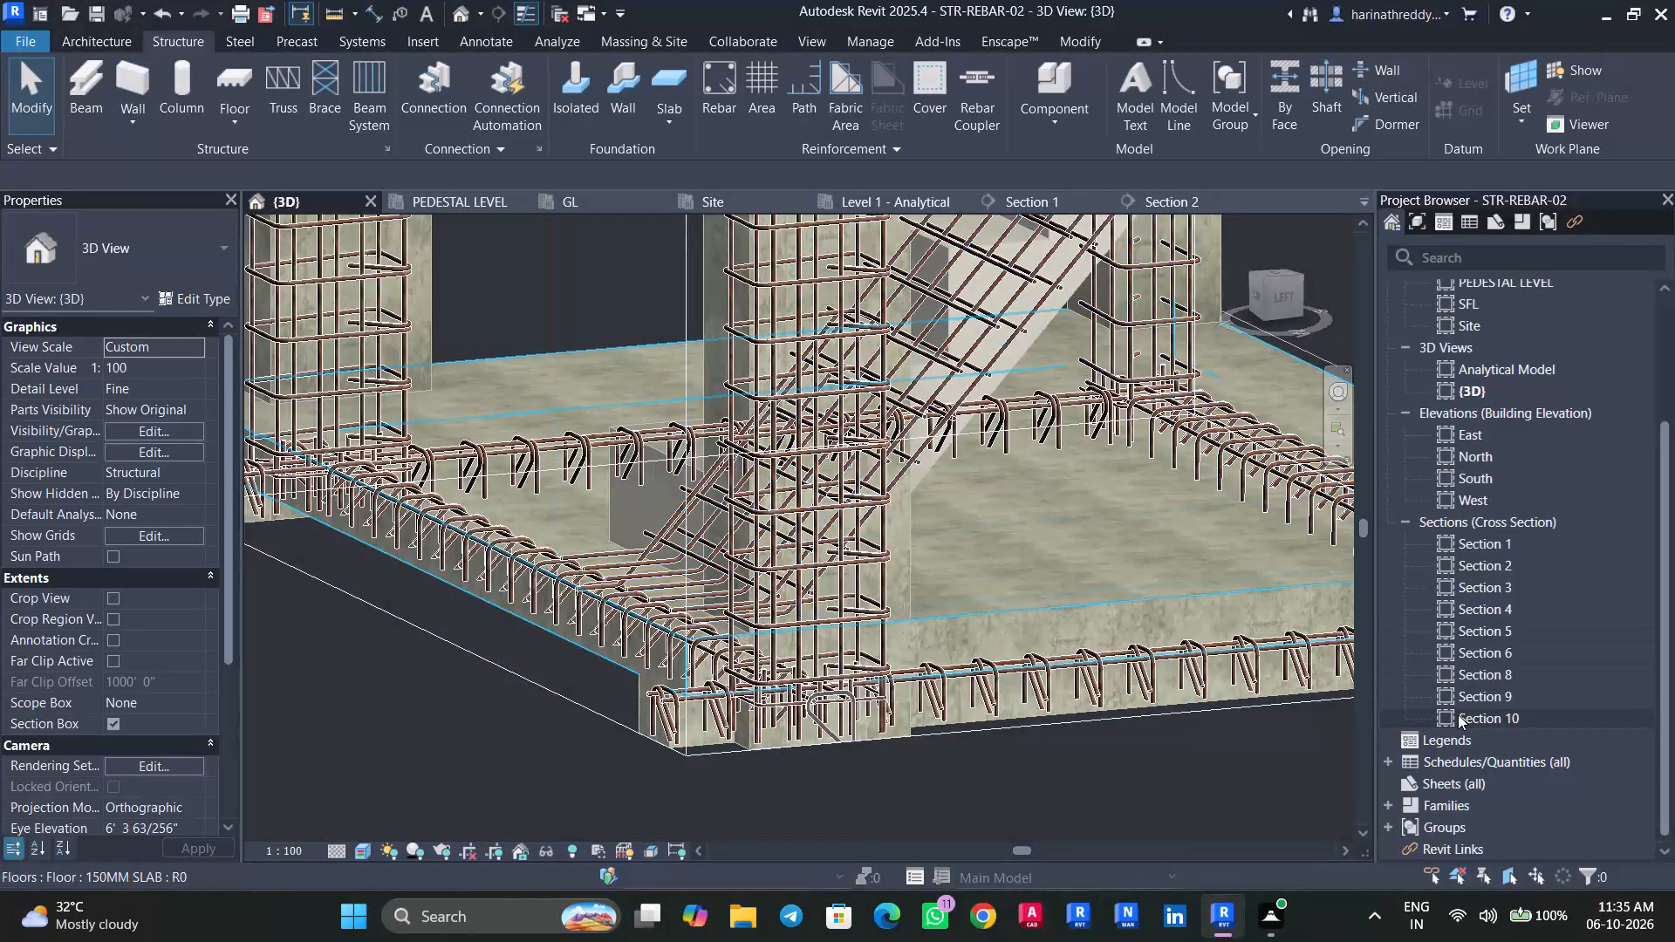
# In Section 10, place straight H12 shape 00 bar sets at 150 mm spacing along the stair landing's bottom and top cover.
pyautogui.doubleClick(1459, 714)
pyautogui.click(638, 366)
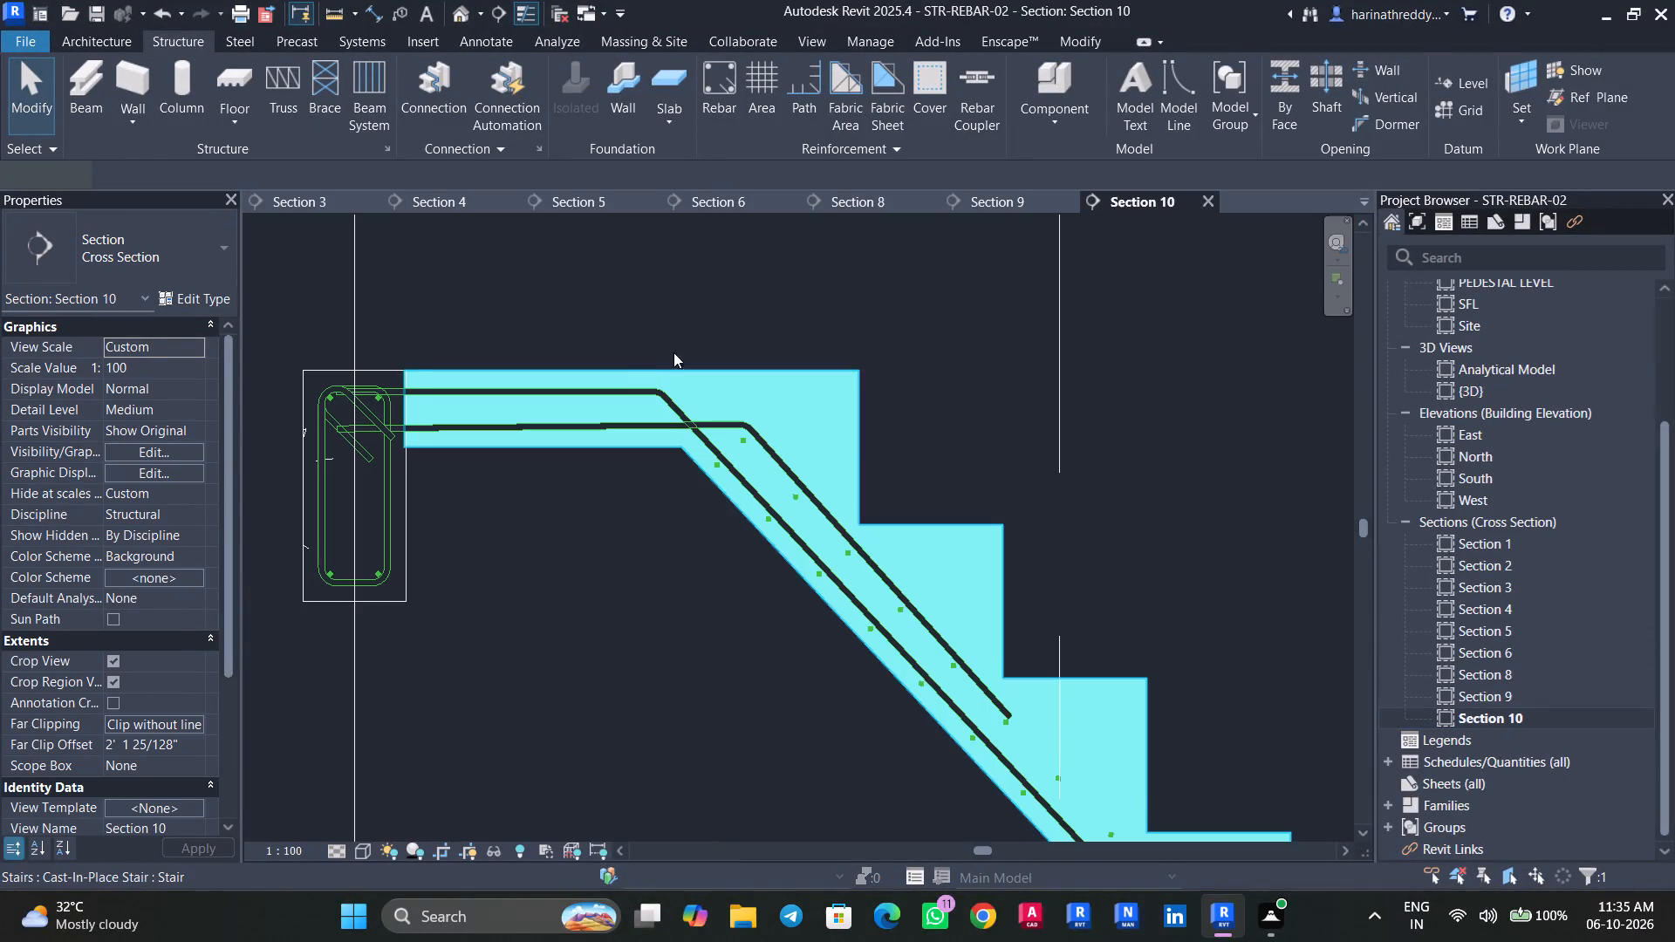
pyautogui.click(1201, 106)
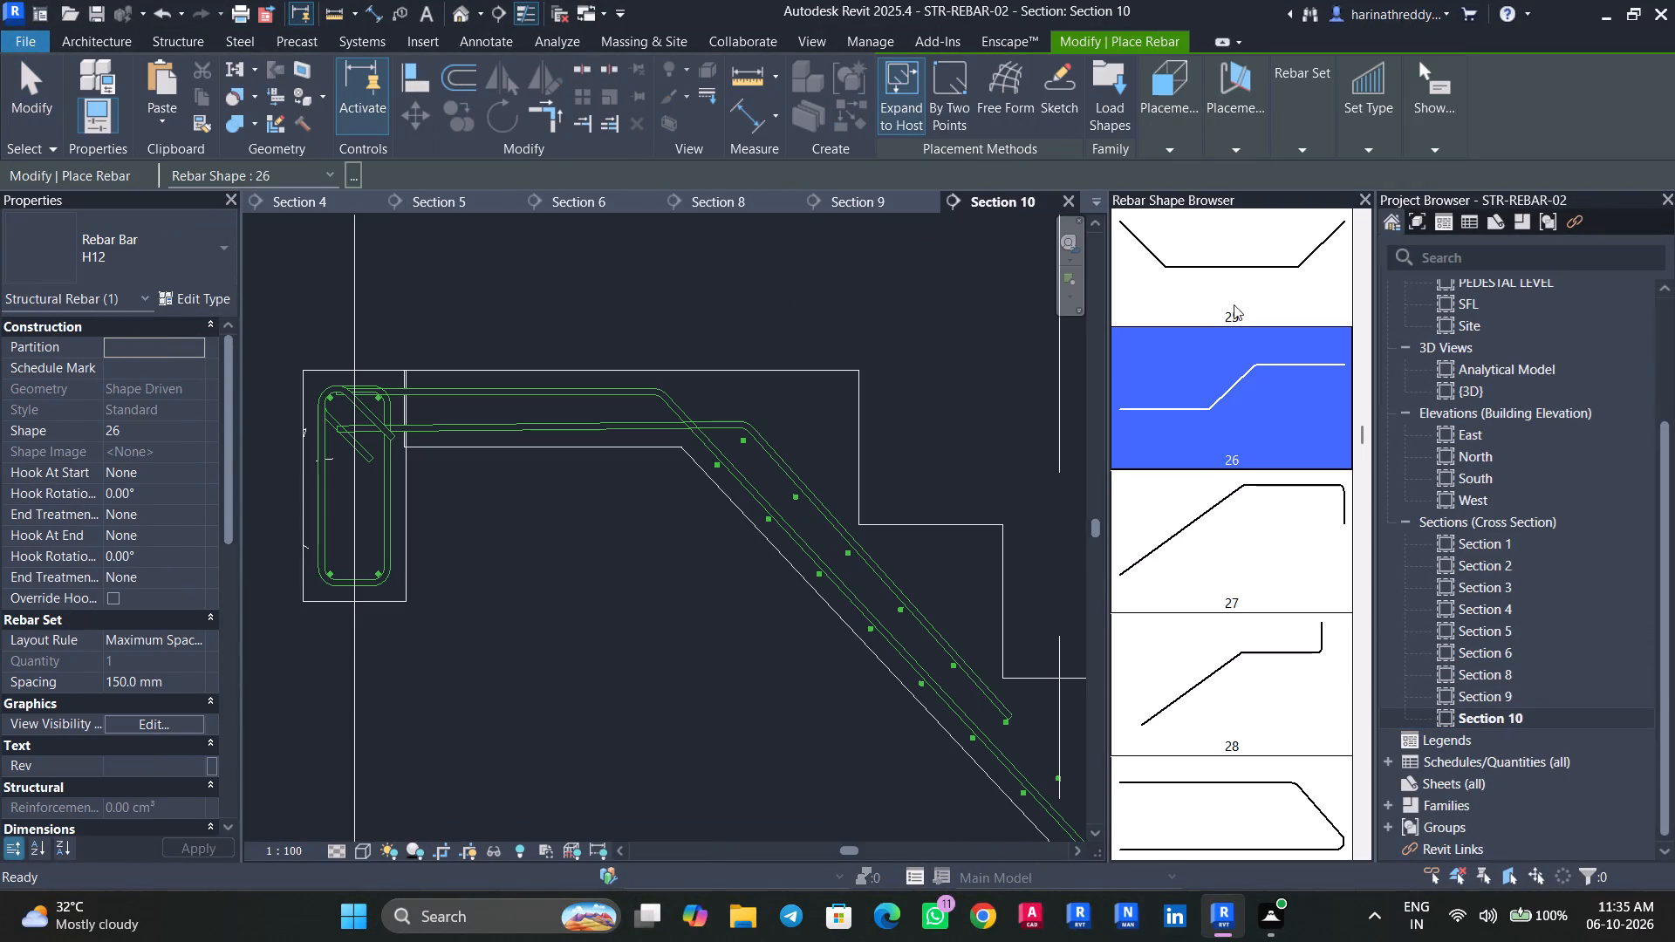
pyautogui.moveTo(1357, 428); pyautogui.dragTo(1360, 212)
pyautogui.click(1245, 275)
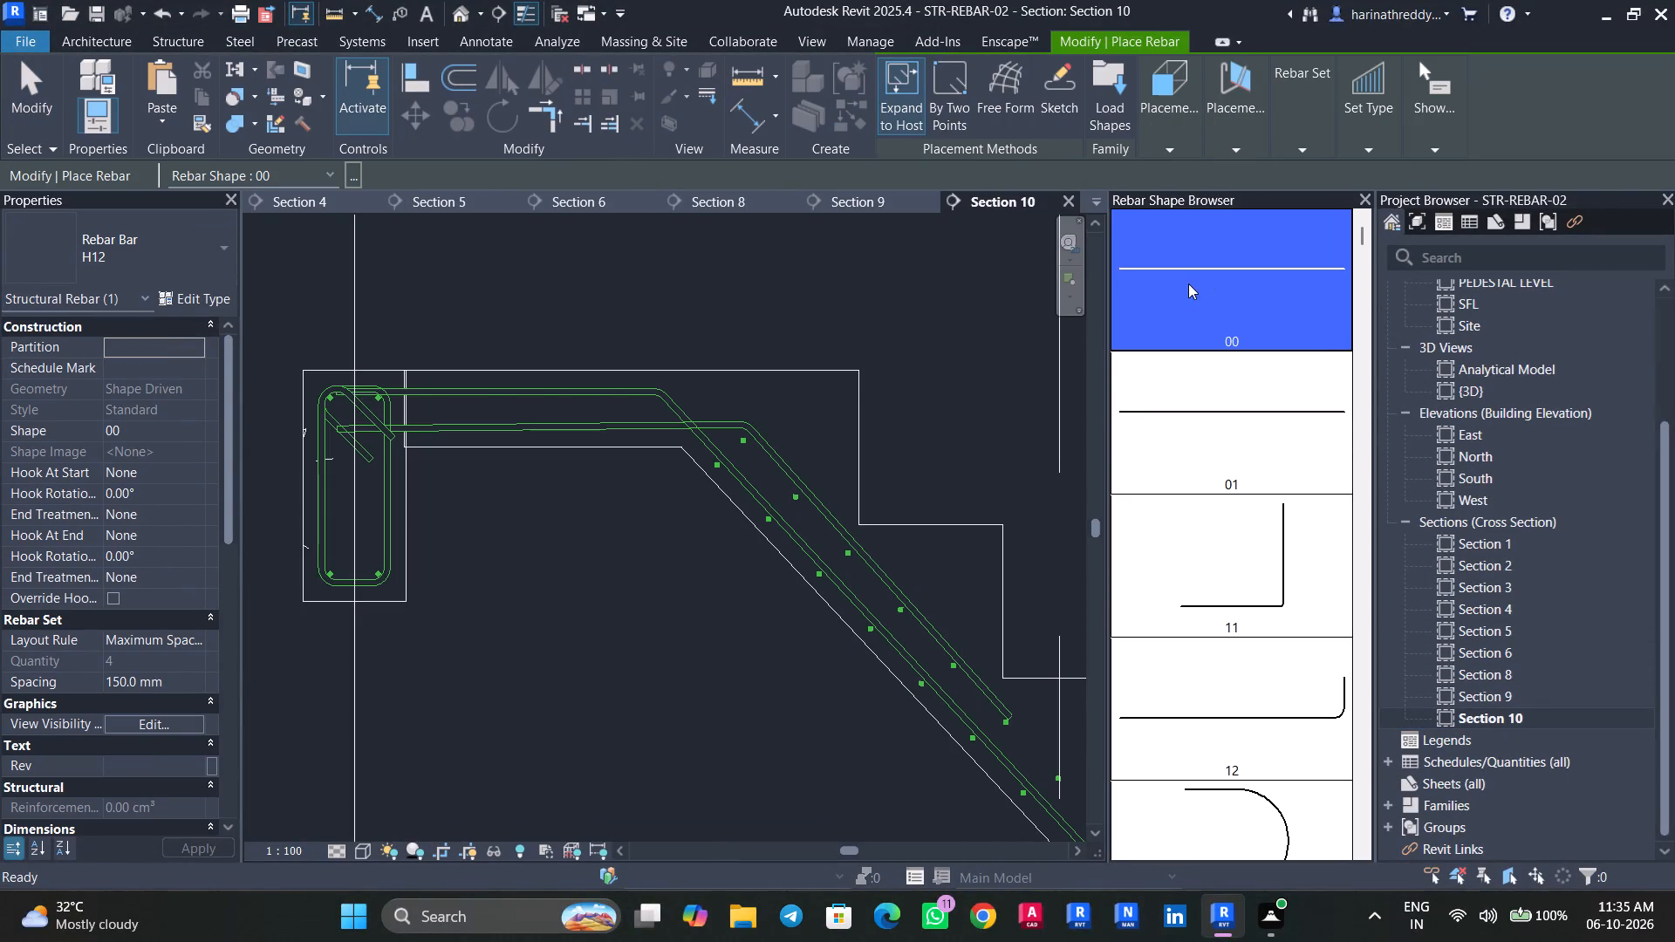
pyautogui.scroll(4, 573, 436)
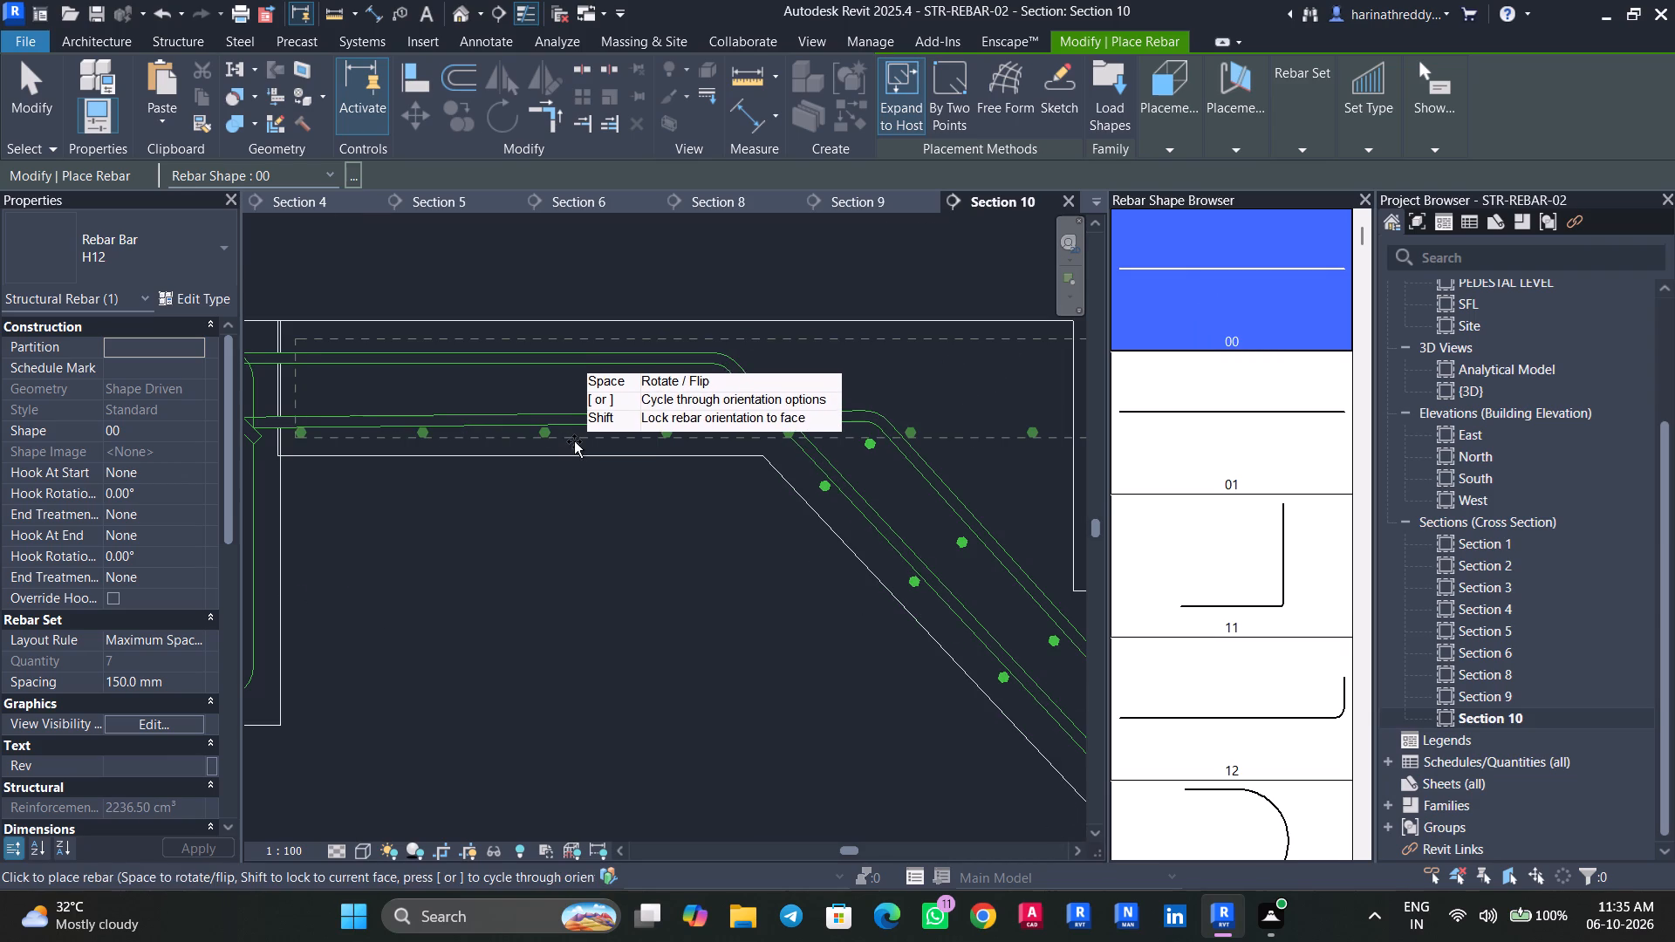
pyautogui.click(574, 440)
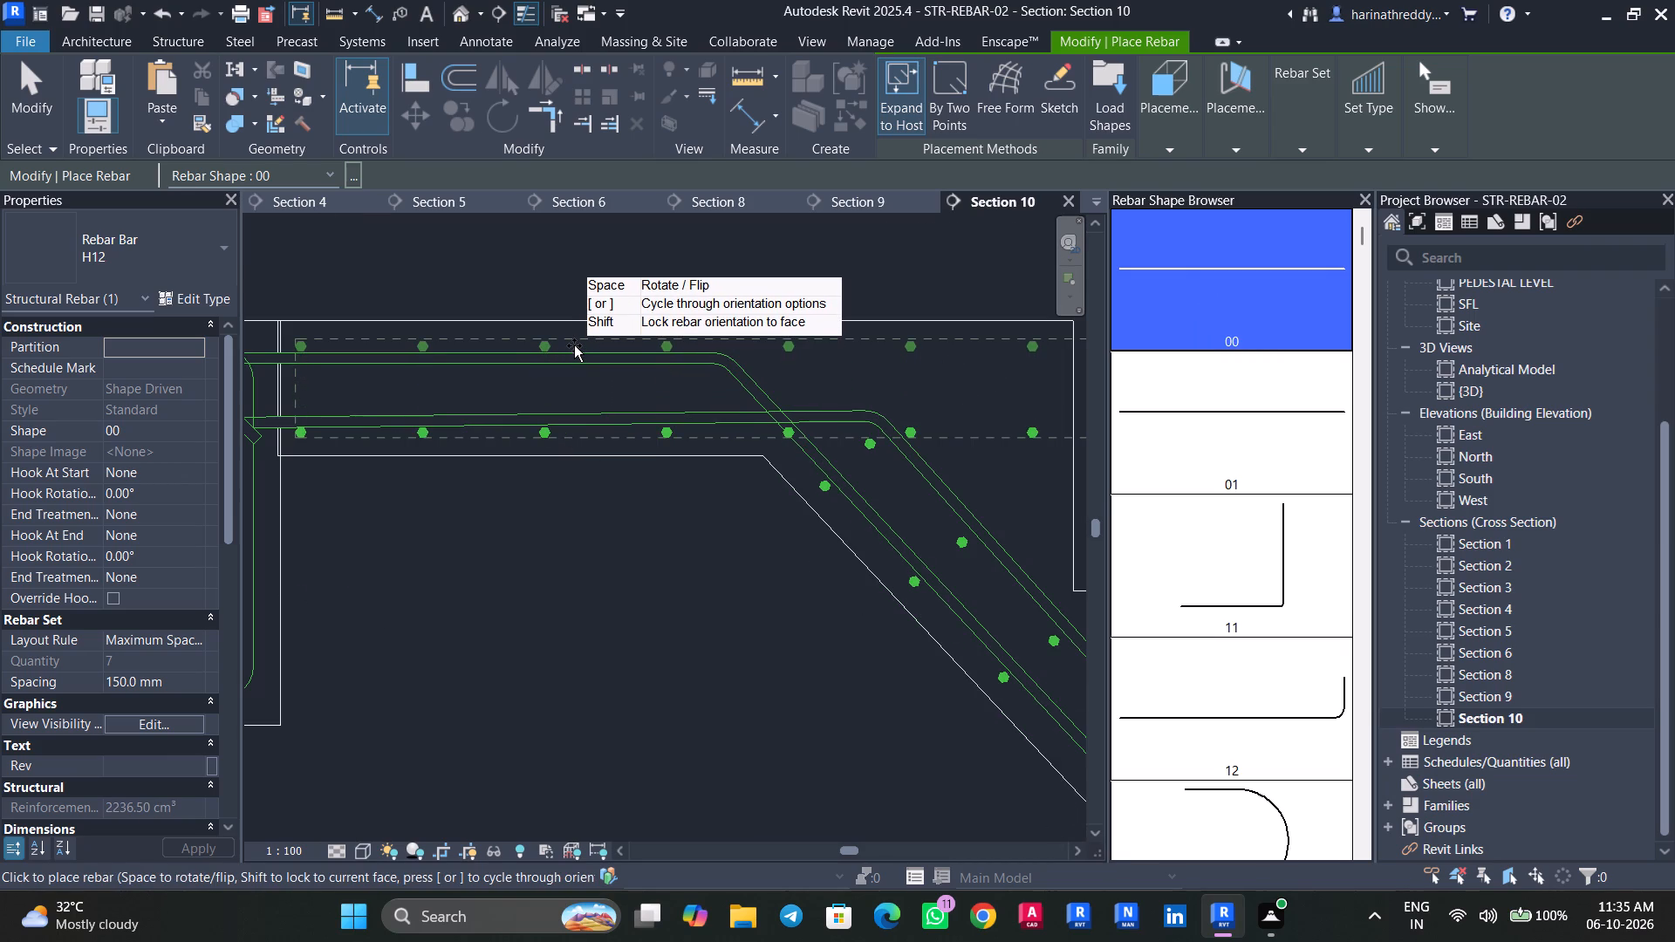
pyautogui.click(574, 345)
pyautogui.press('Escape')
pyautogui.press('Escape')
pyautogui.press('Escape')
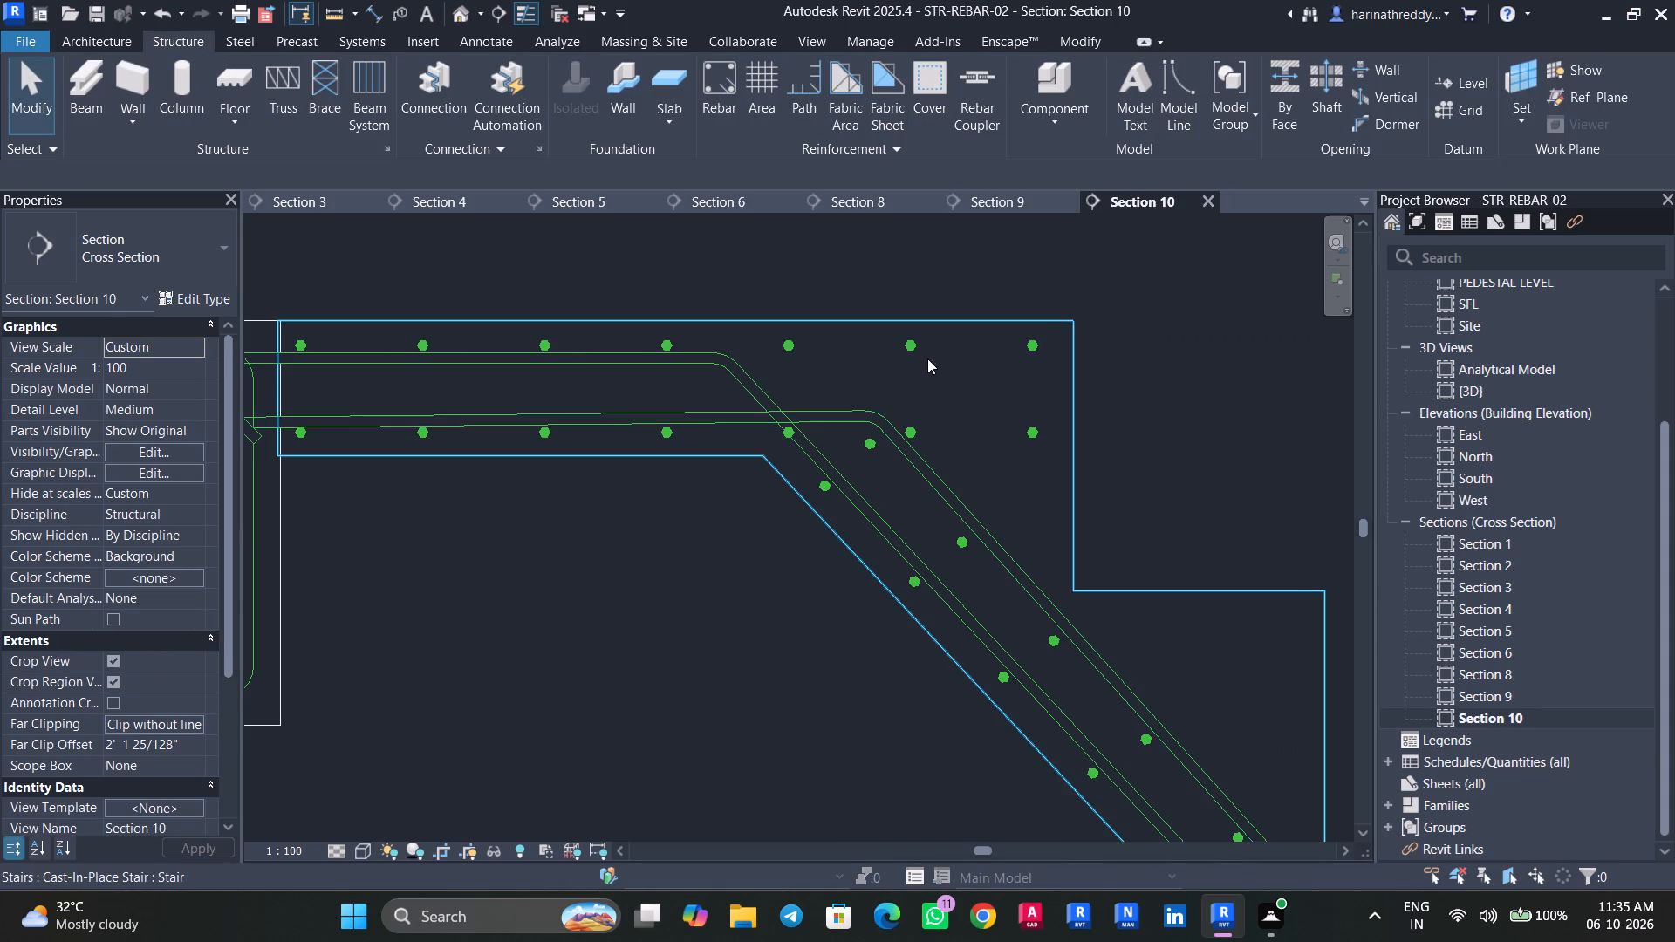
# Shorten the distribution of the landing's top straight H12 set so its last bar sits just before the main bar's bend.
pyautogui.click(920, 345)
pyautogui.moveTo(1027, 342); pyautogui.dragTo(764, 340)
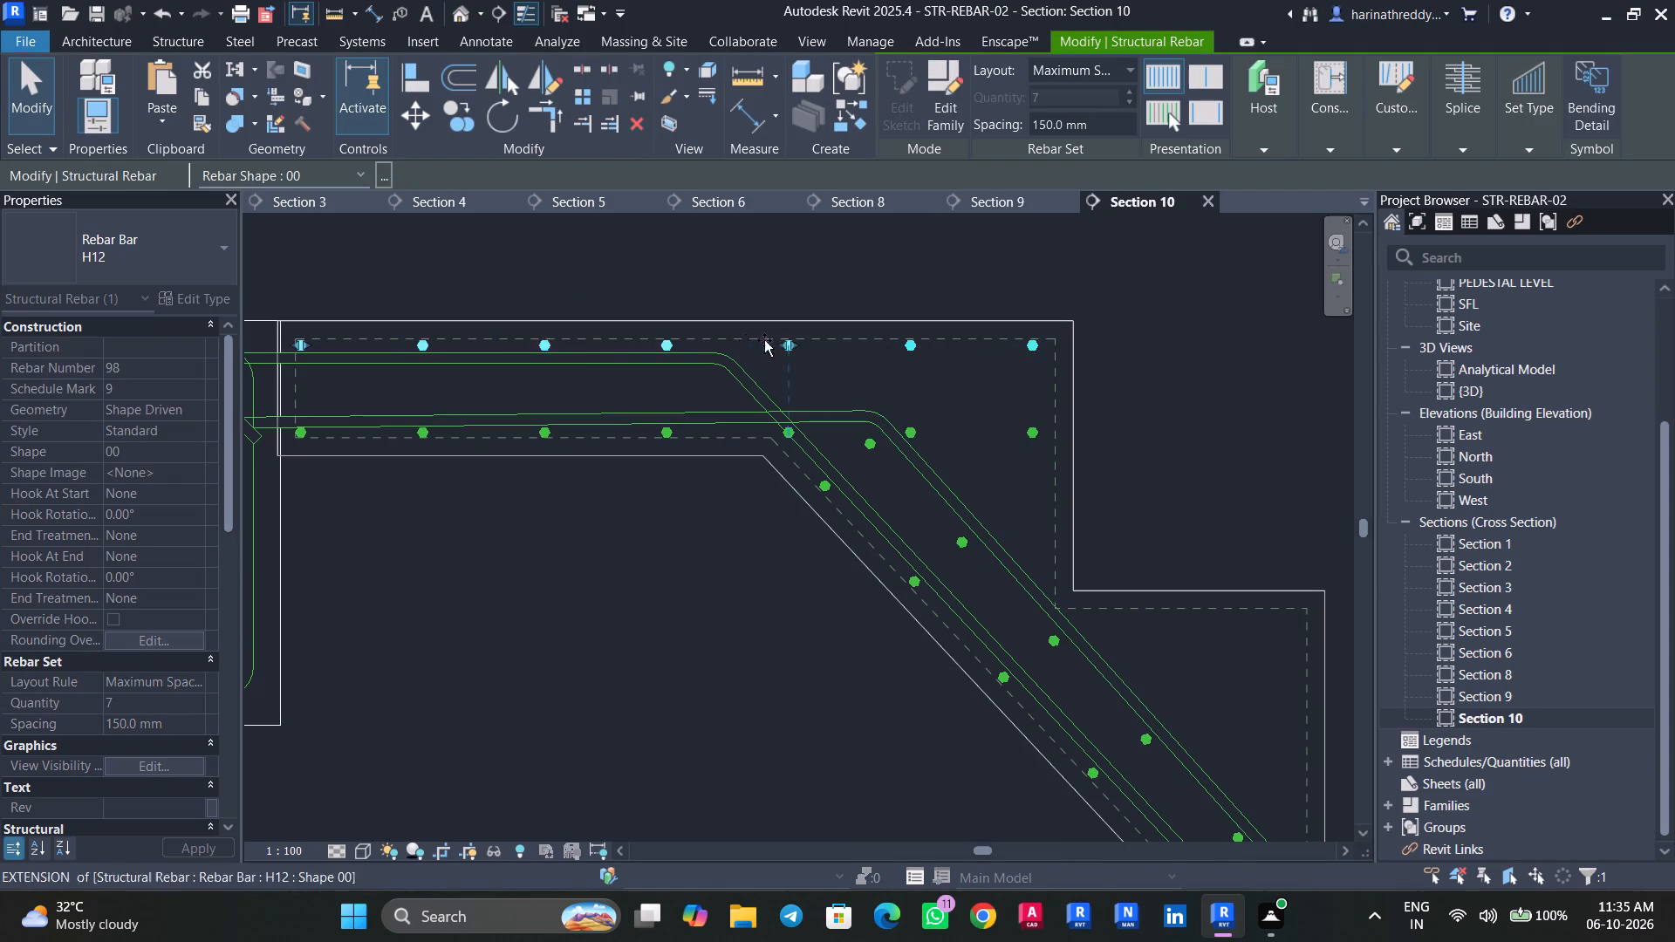
pyautogui.moveTo(764, 340); pyautogui.dragTo(695, 340)
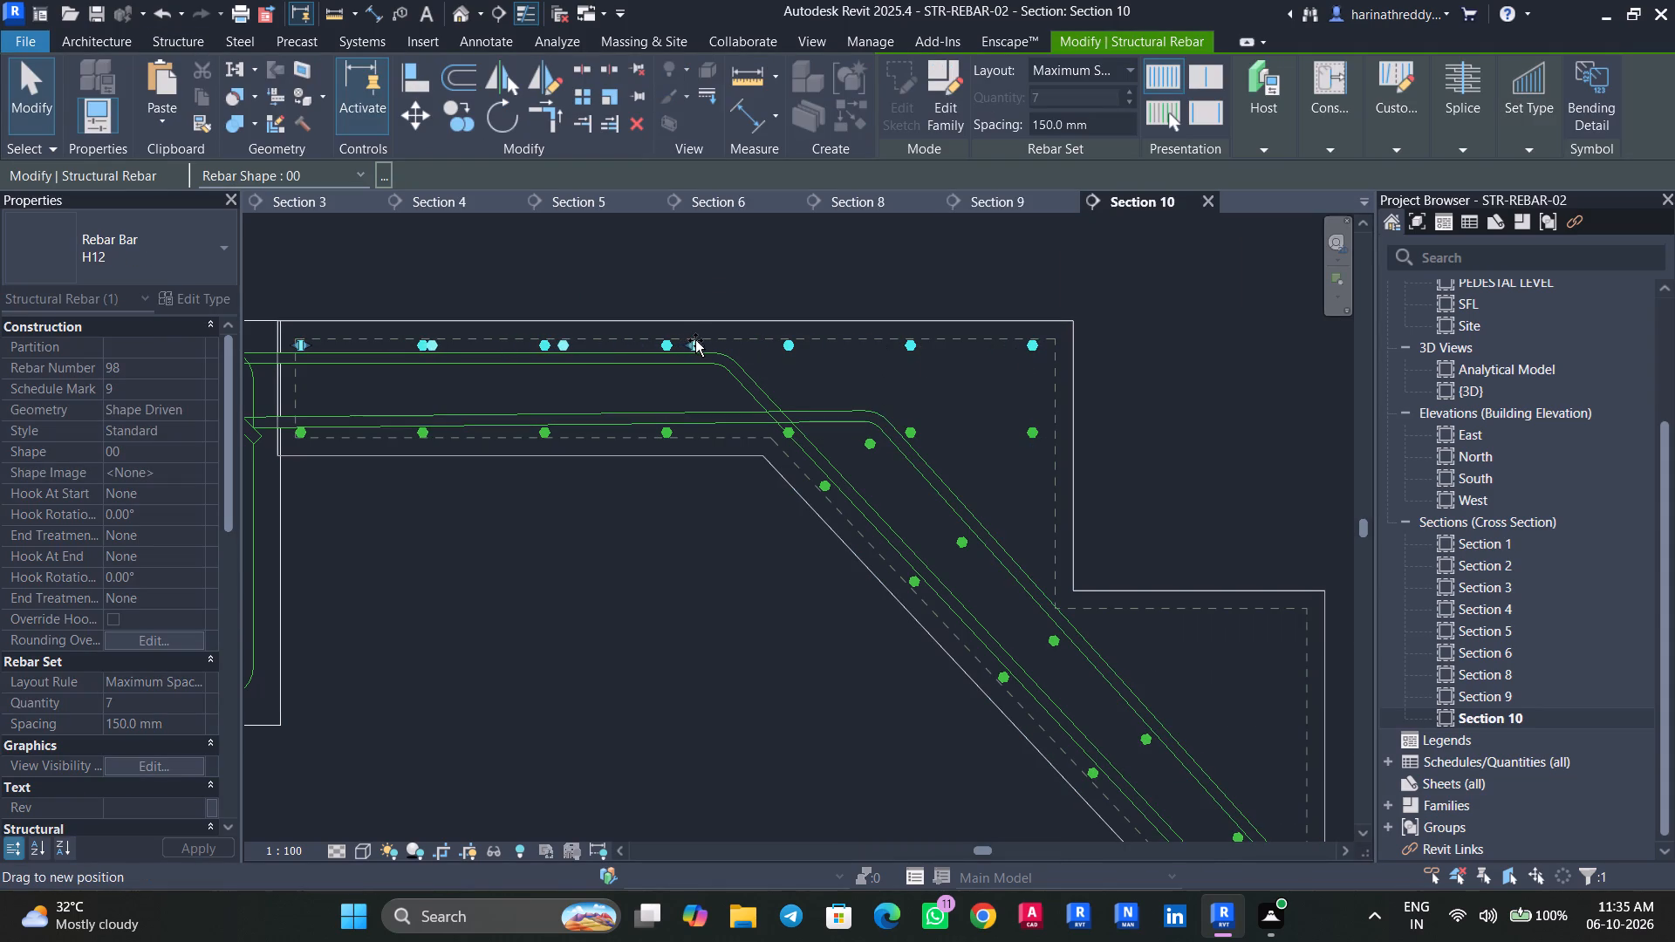
pyautogui.moveTo(695, 340); pyautogui.dragTo(692, 342)
pyautogui.press('Escape')
pyautogui.press('Escape')
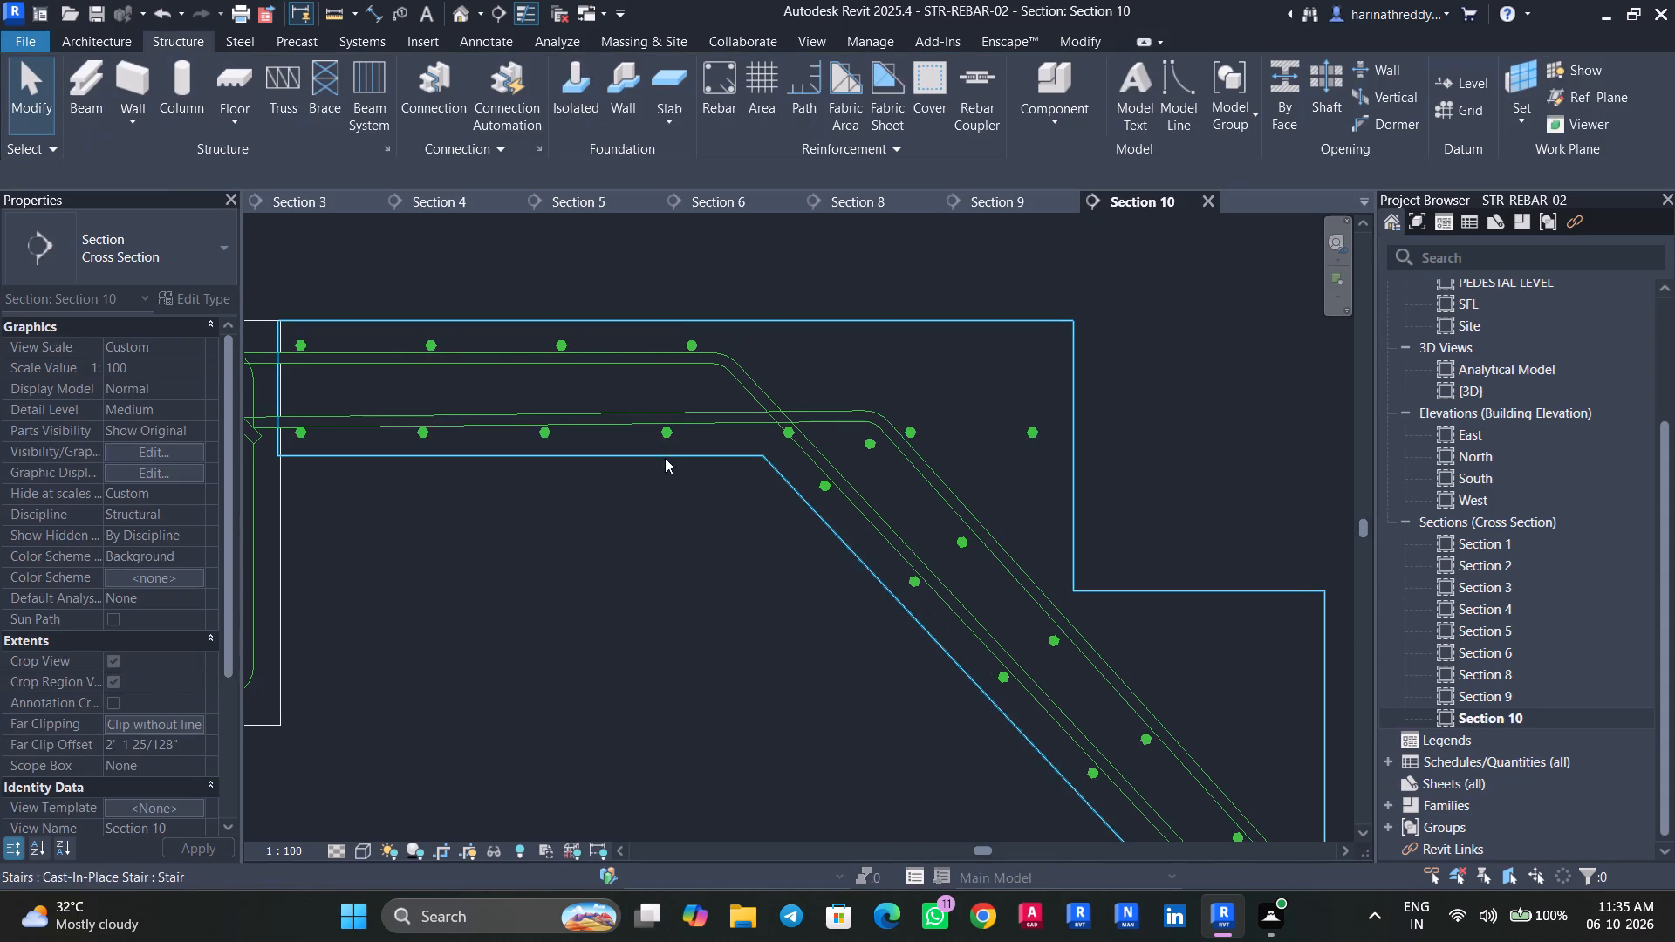
# Shorten the distribution of the landing's bottom straight H12 set so its bars line up with the top set.
pyautogui.click(667, 433)
pyautogui.moveTo(1029, 433); pyautogui.dragTo(755, 431)
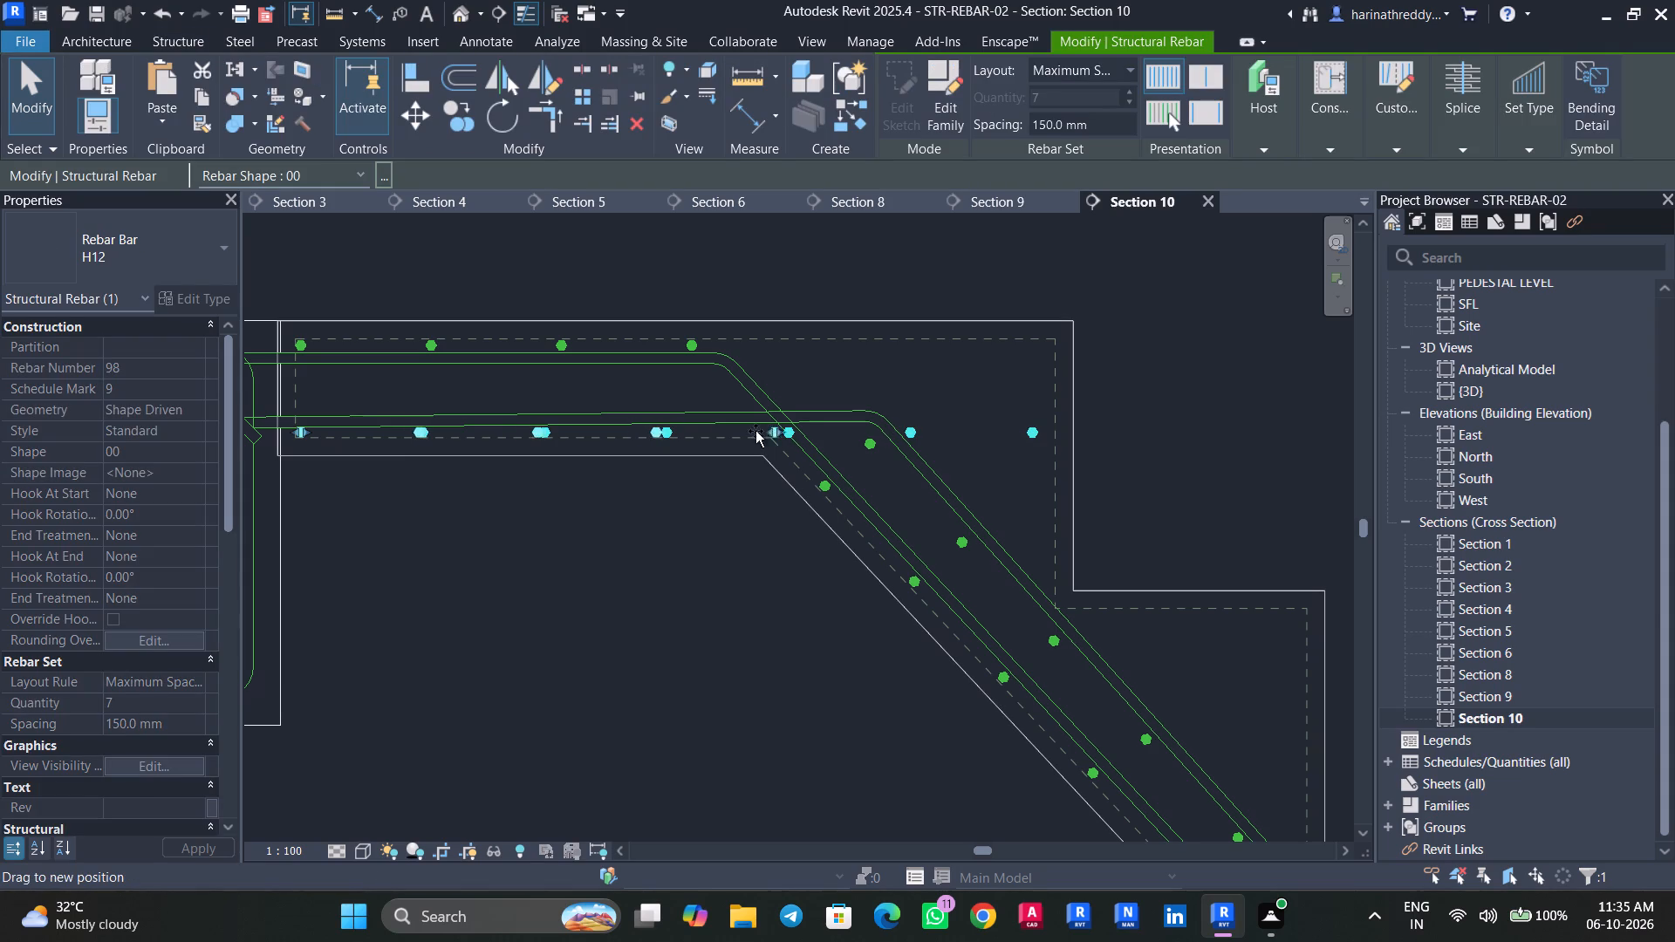
pyautogui.moveTo(755, 431); pyautogui.dragTo(696, 429)
pyautogui.press('Escape')
pyautogui.press('Escape')
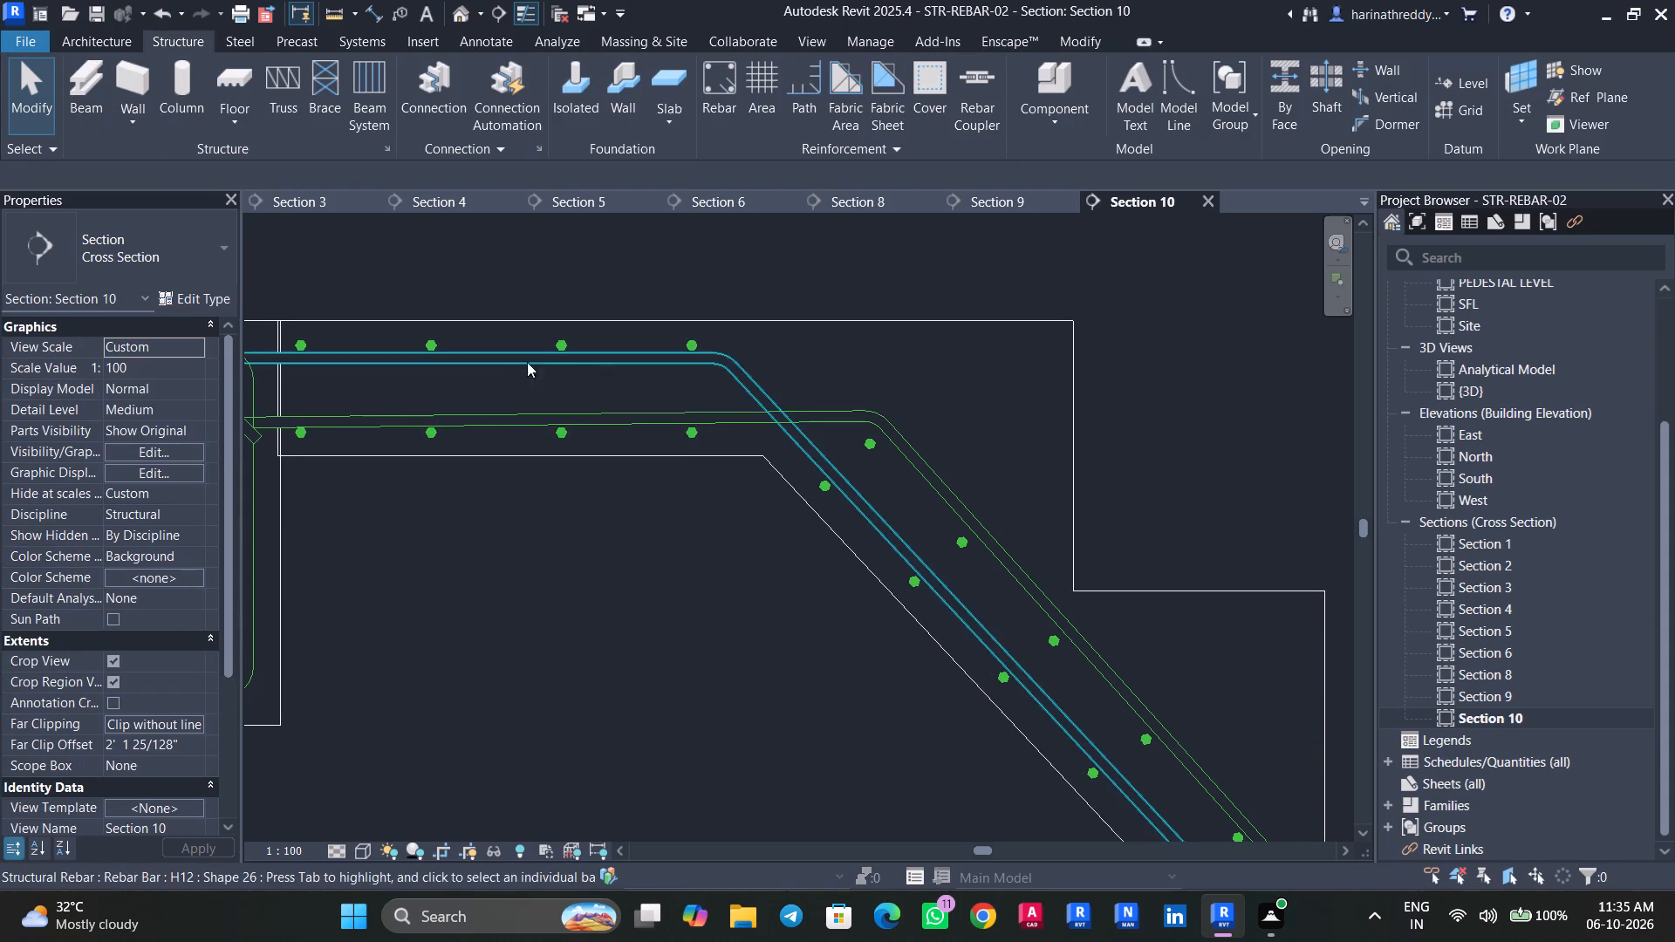
# Examine the landing in the {3D} view to check how the new straight H12 sets display.
pyautogui.scroll(3, 536, 349)
pyautogui.click(459, 13)
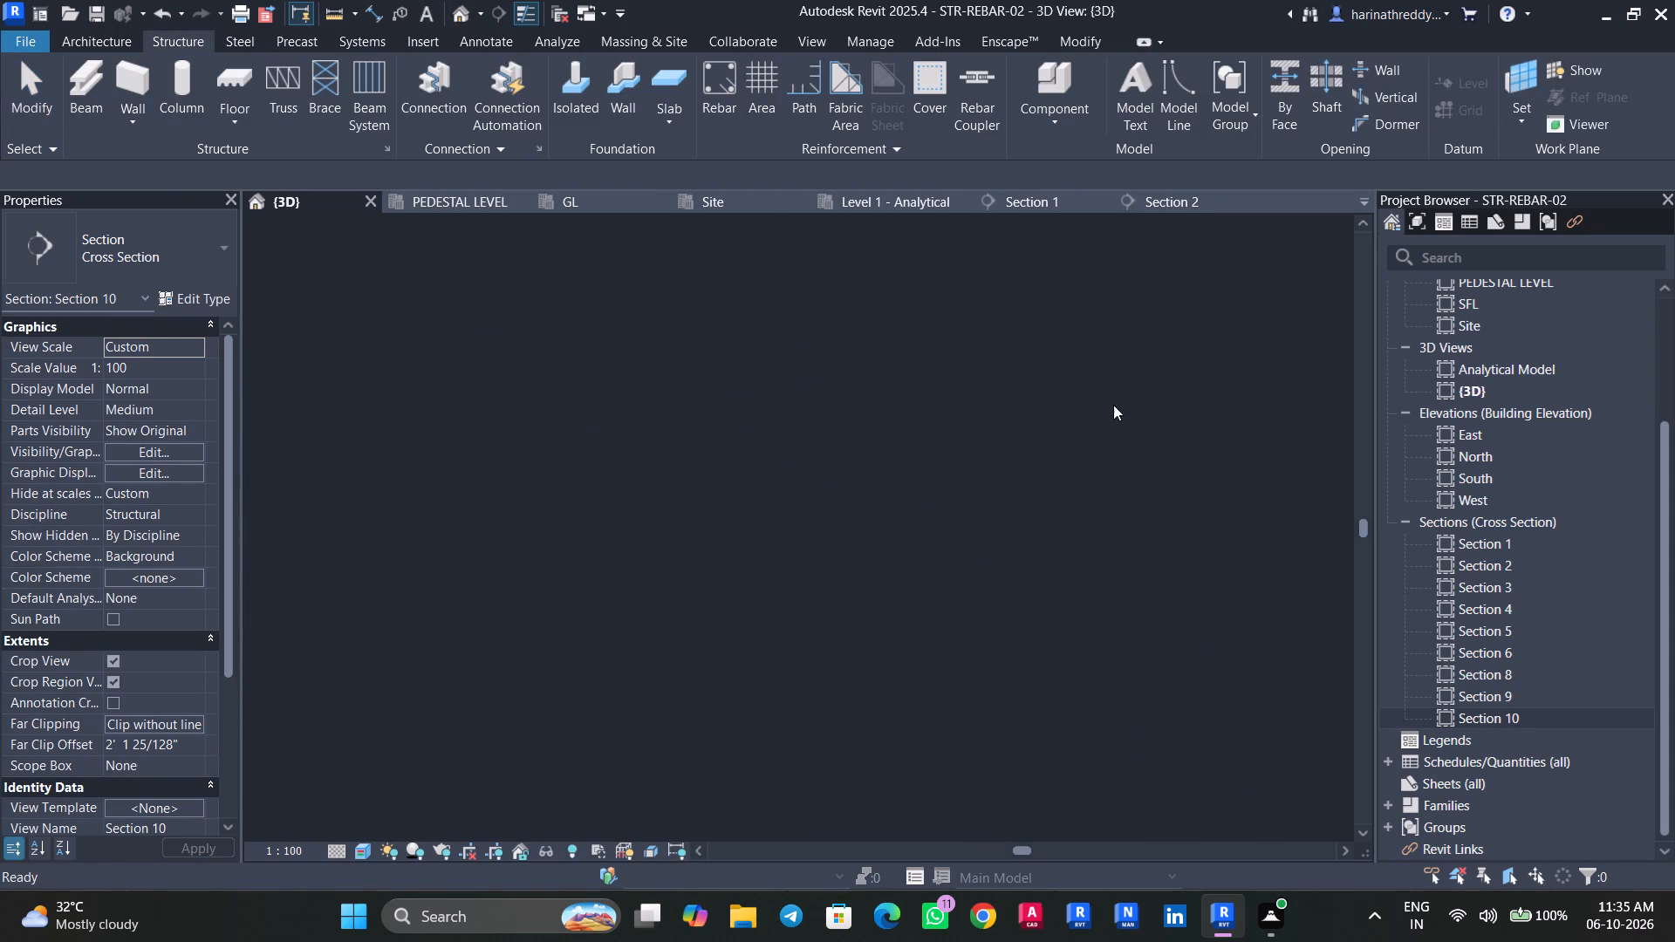
pyautogui.scroll(-7, 1067, 509)
pyautogui.keyDown('shift'); pyautogui.moveTo(1061, 504); pyautogui.dragTo(1013, 571, button='middle'); pyautogui.keyUp('shift')
pyautogui.scroll(2, 1180, 248)
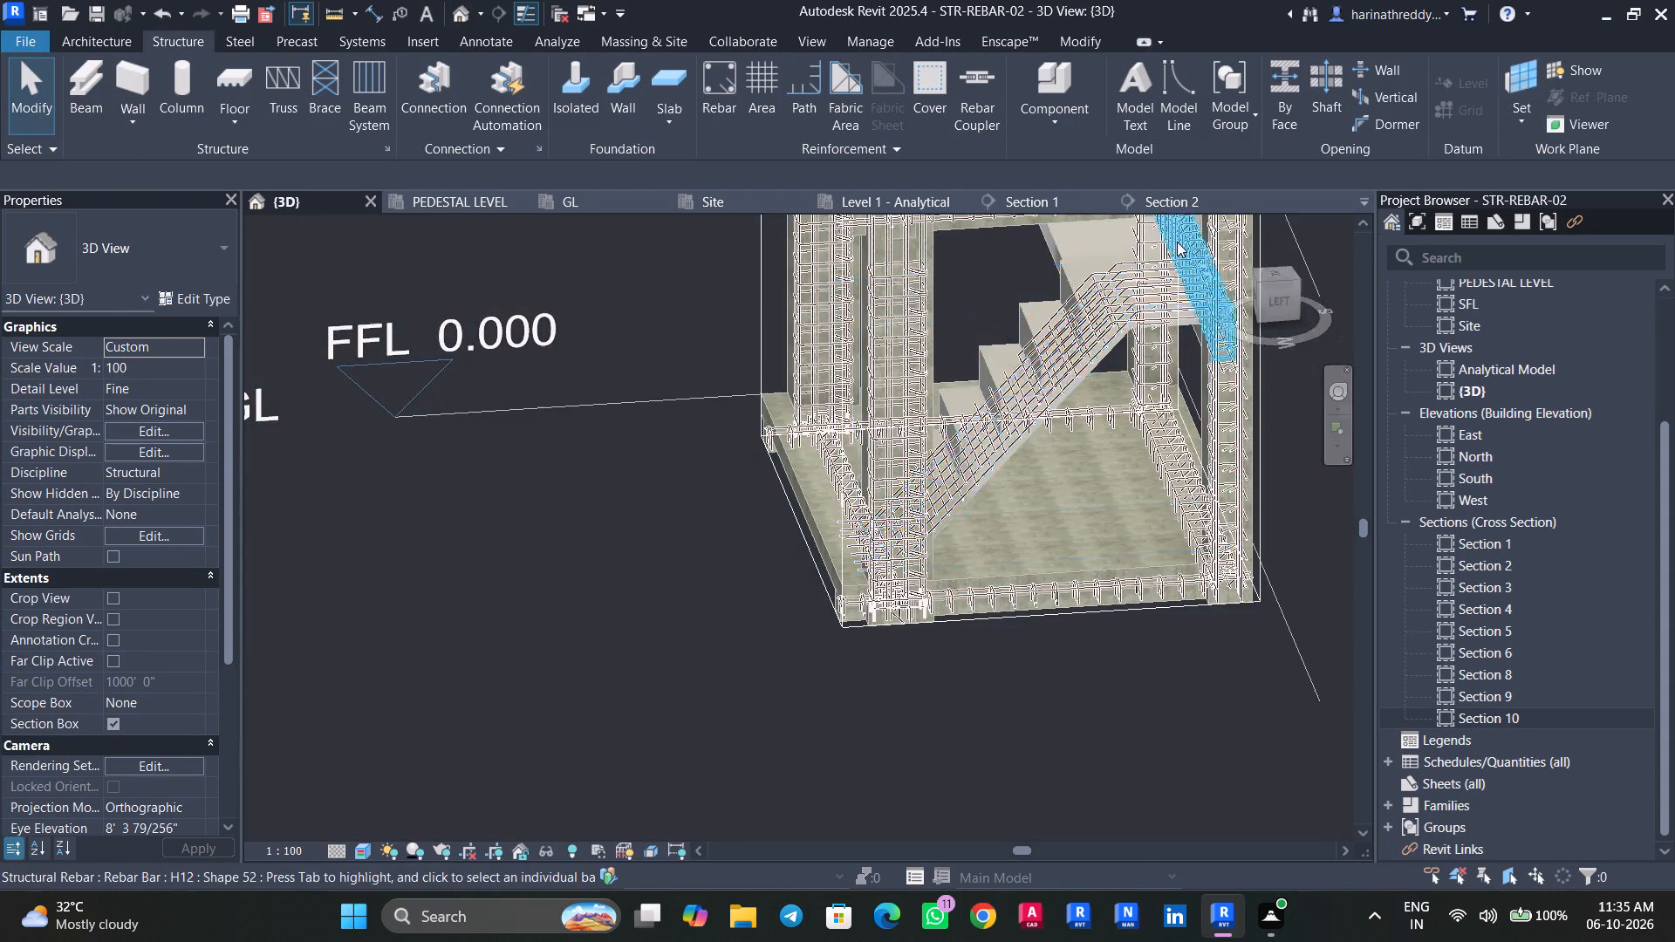
pyautogui.scroll(7, 1177, 242)
pyautogui.moveTo(949, 295); pyautogui.dragTo(608, 394, button='middle')
pyautogui.scroll(1, 606, 394)
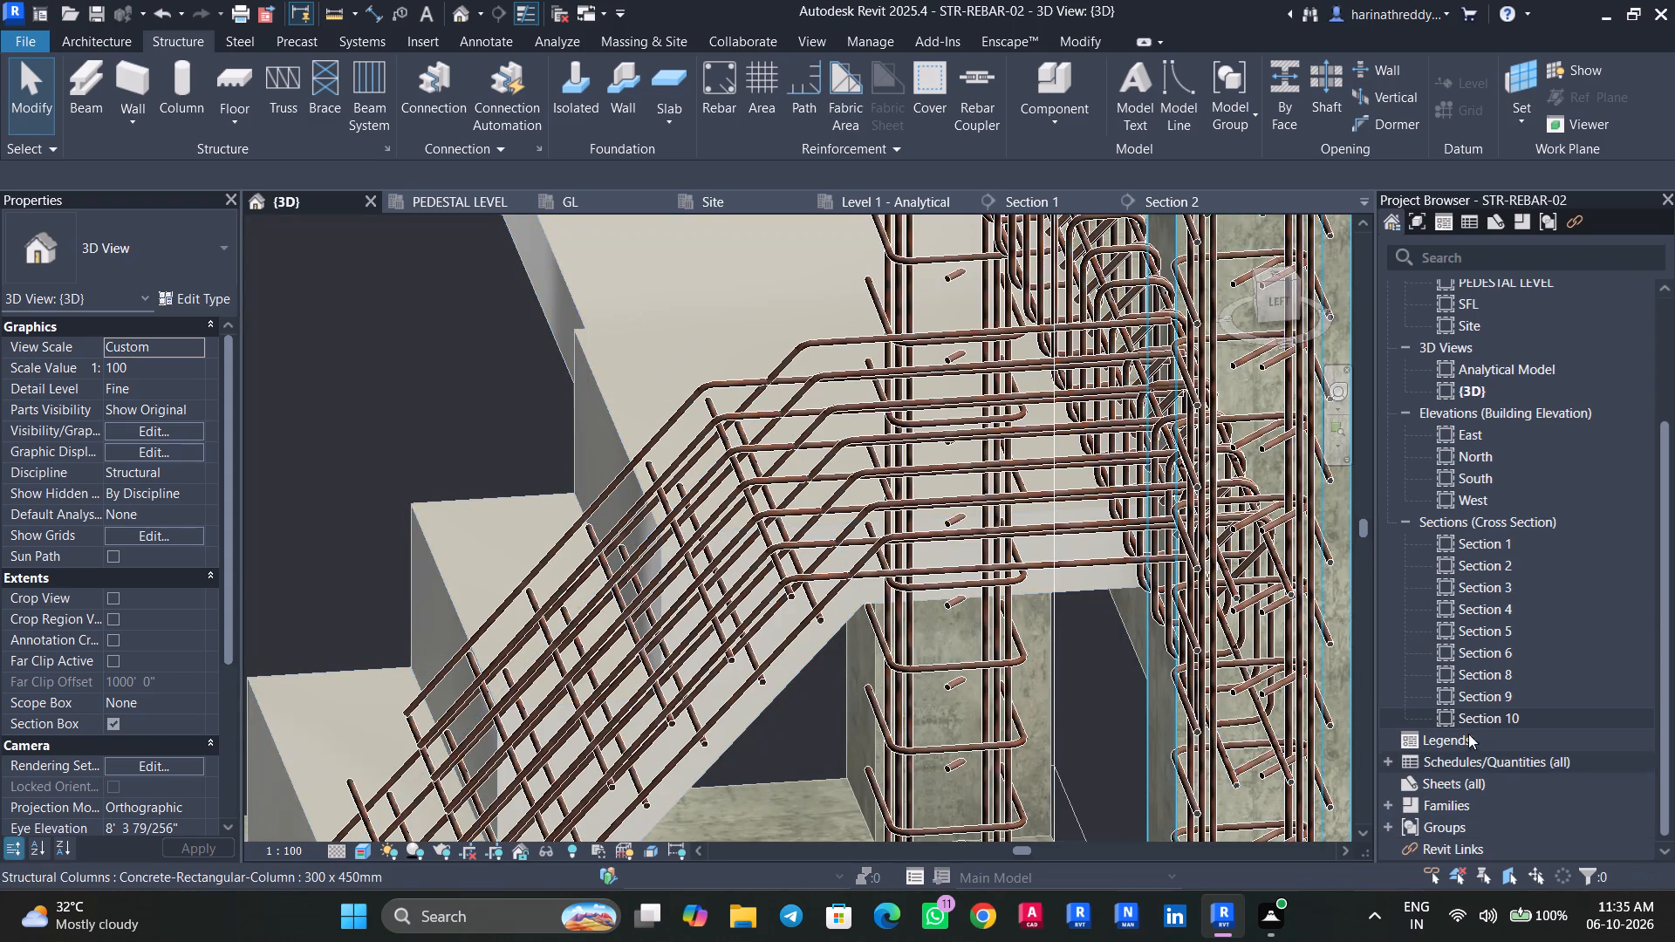
# Select all H12 rebar instances from Section 10 and set their view visibility to show unobscured in the {3D} view.
pyautogui.doubleClick(1480, 717)
pyautogui.click(582, 333)
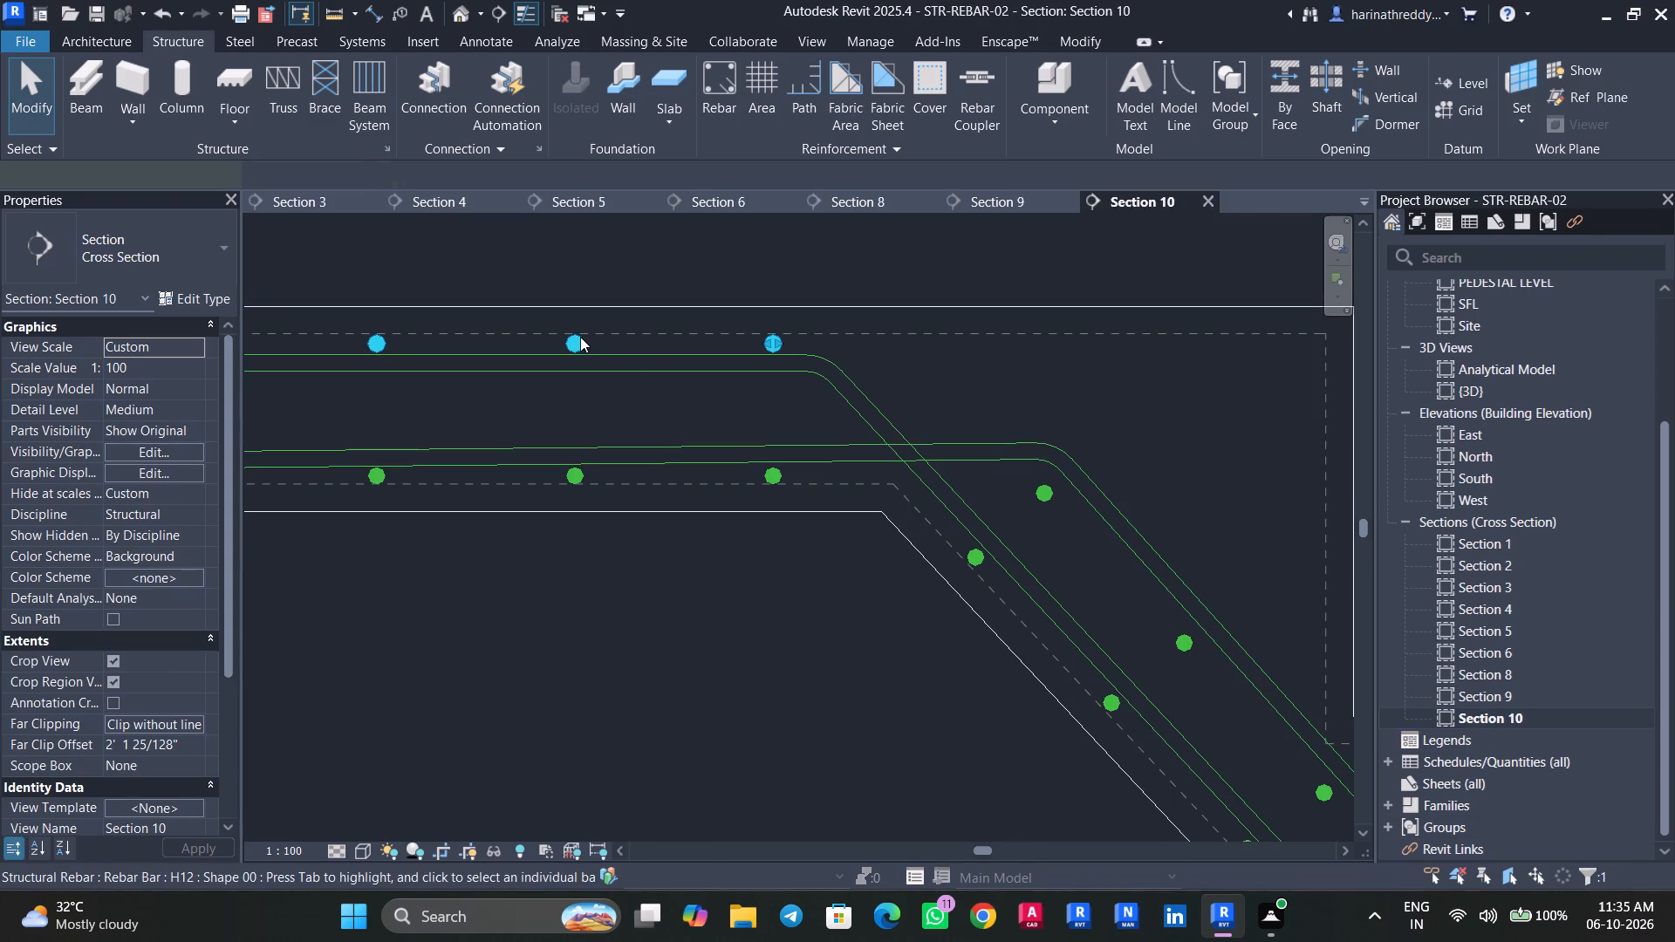
pyautogui.write('SA')
pyautogui.click(177, 761)
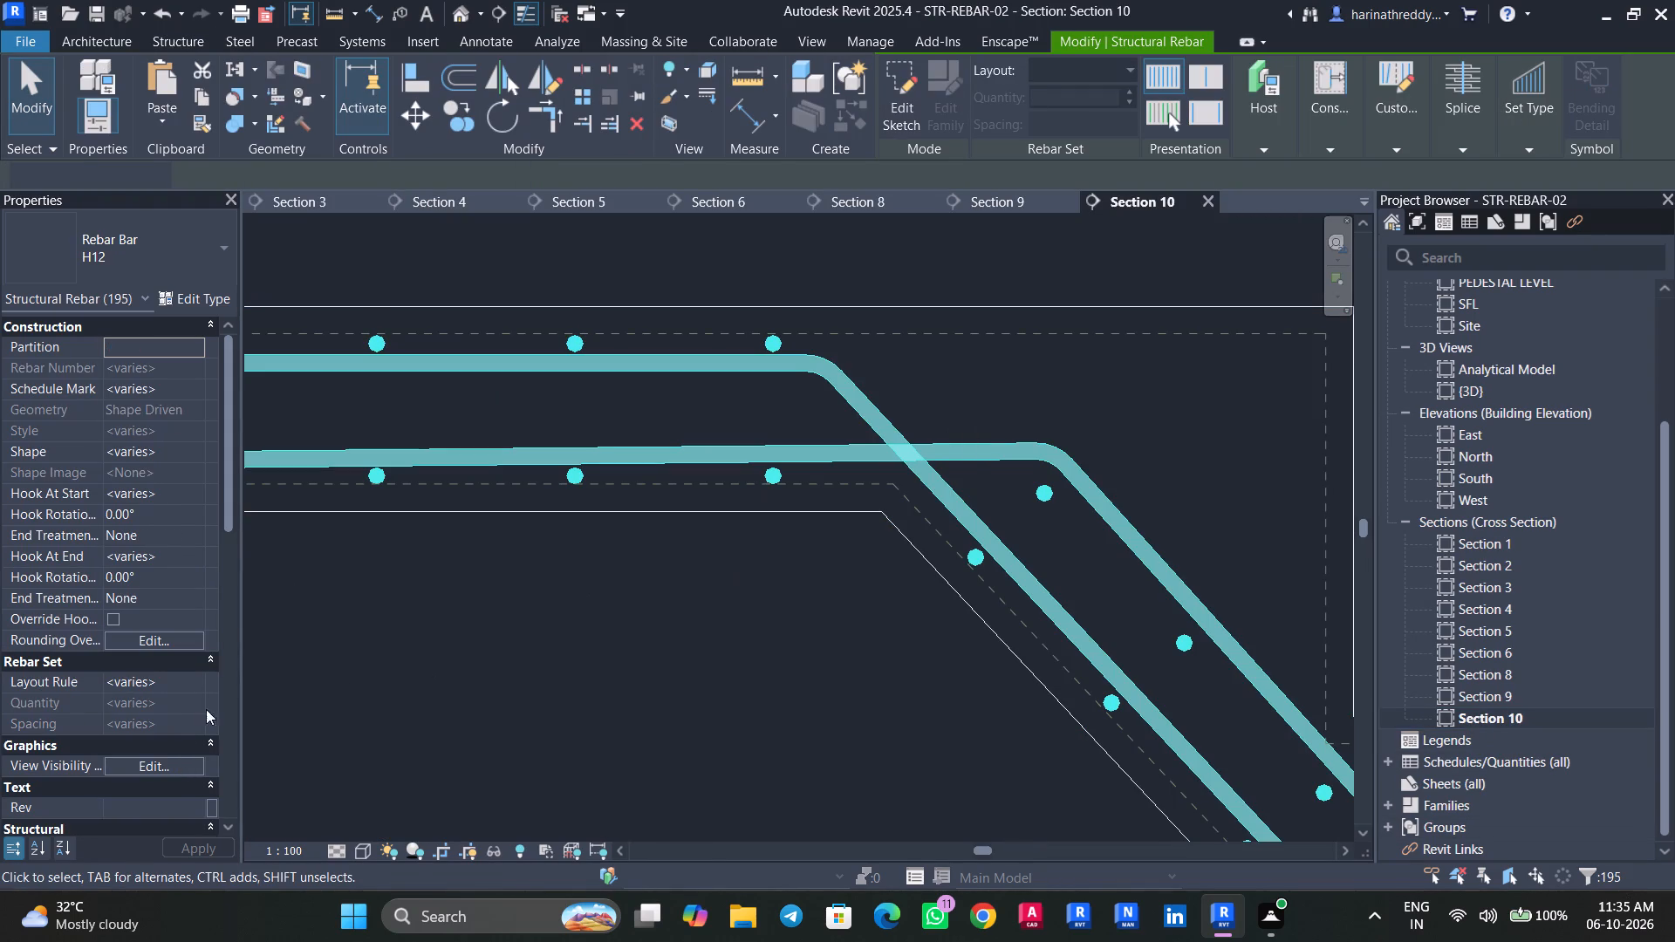
pyautogui.click(202, 754)
pyautogui.click(1002, 406)
pyautogui.click(973, 657)
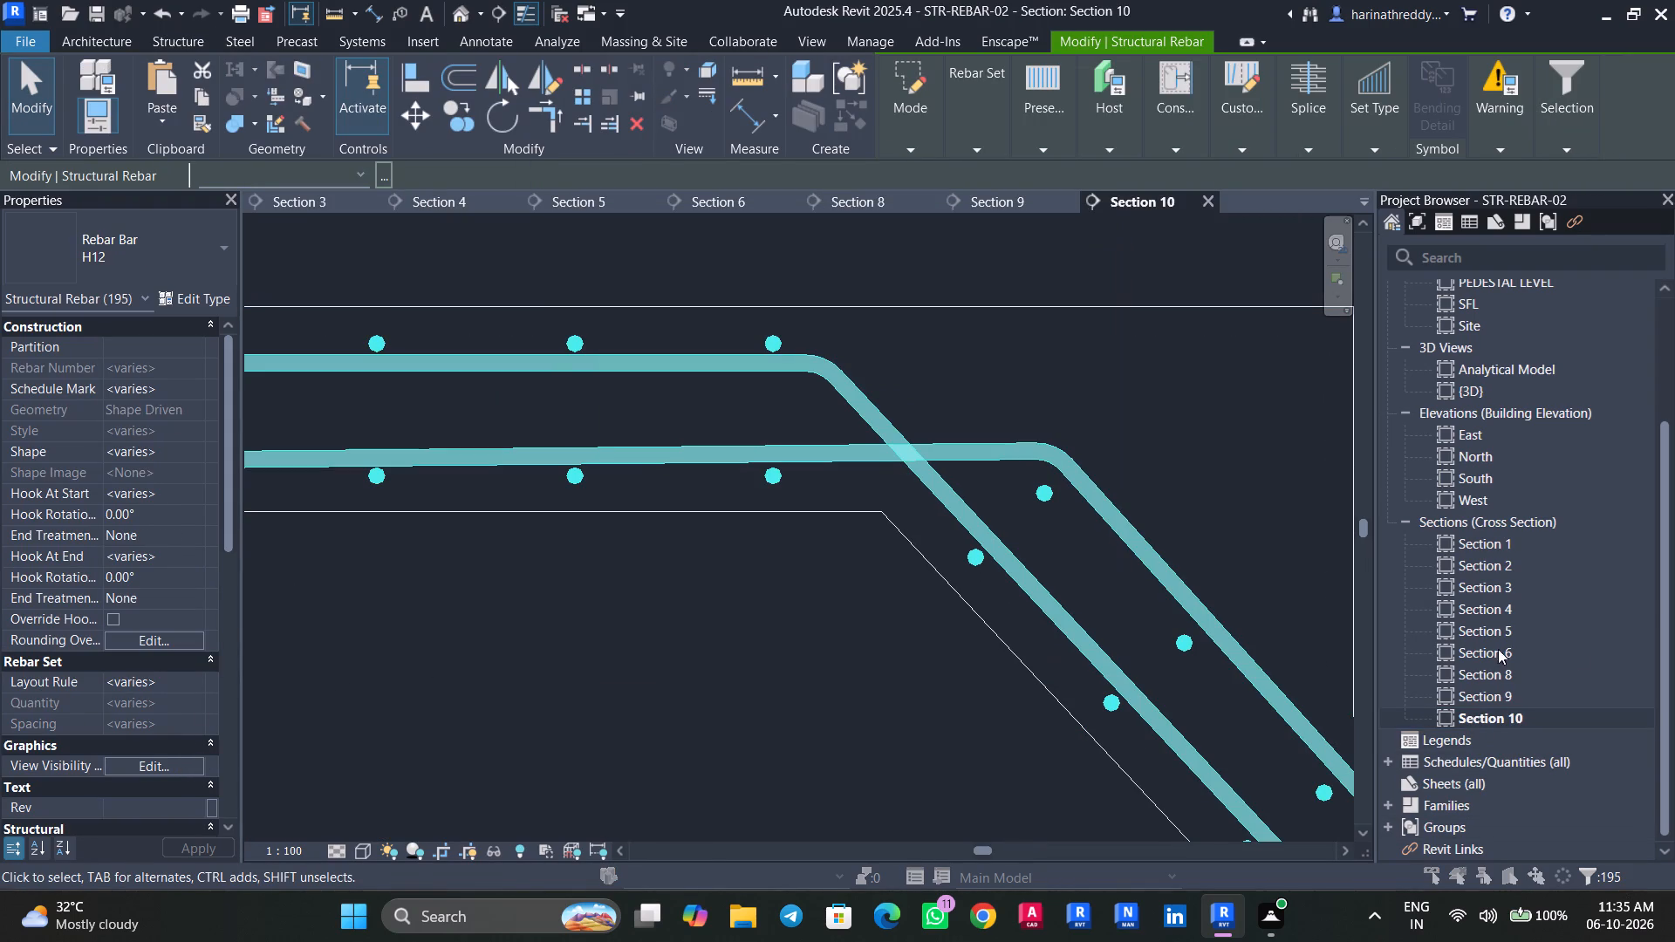
# Examine the landing's straight bars, the flight bars and the landing beam cage in the {3D} view from several angles.
pyautogui.click(460, 10)
pyautogui.press('Escape')
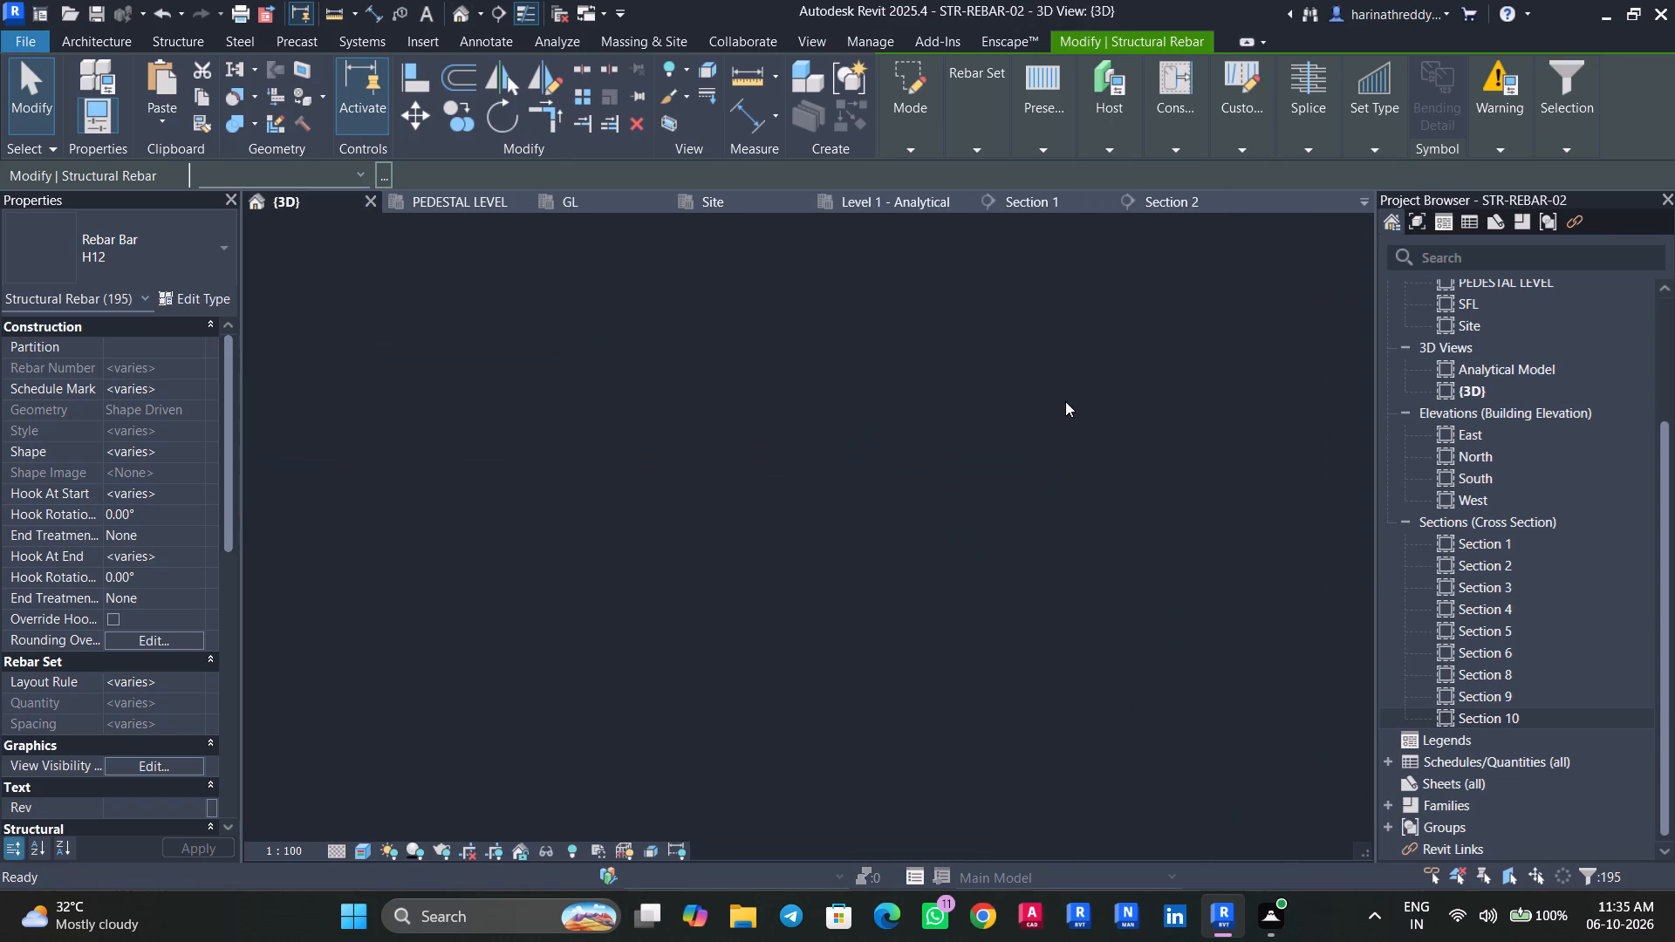
pyautogui.press('Escape')
pyautogui.press('Escape')
pyautogui.scroll(4, 862, 571)
pyautogui.keyDown('shift'); pyautogui.moveTo(858, 541); pyautogui.dragTo(893, 475, button='middle'); pyautogui.keyUp('shift')
pyautogui.scroll(-3, 896, 475)
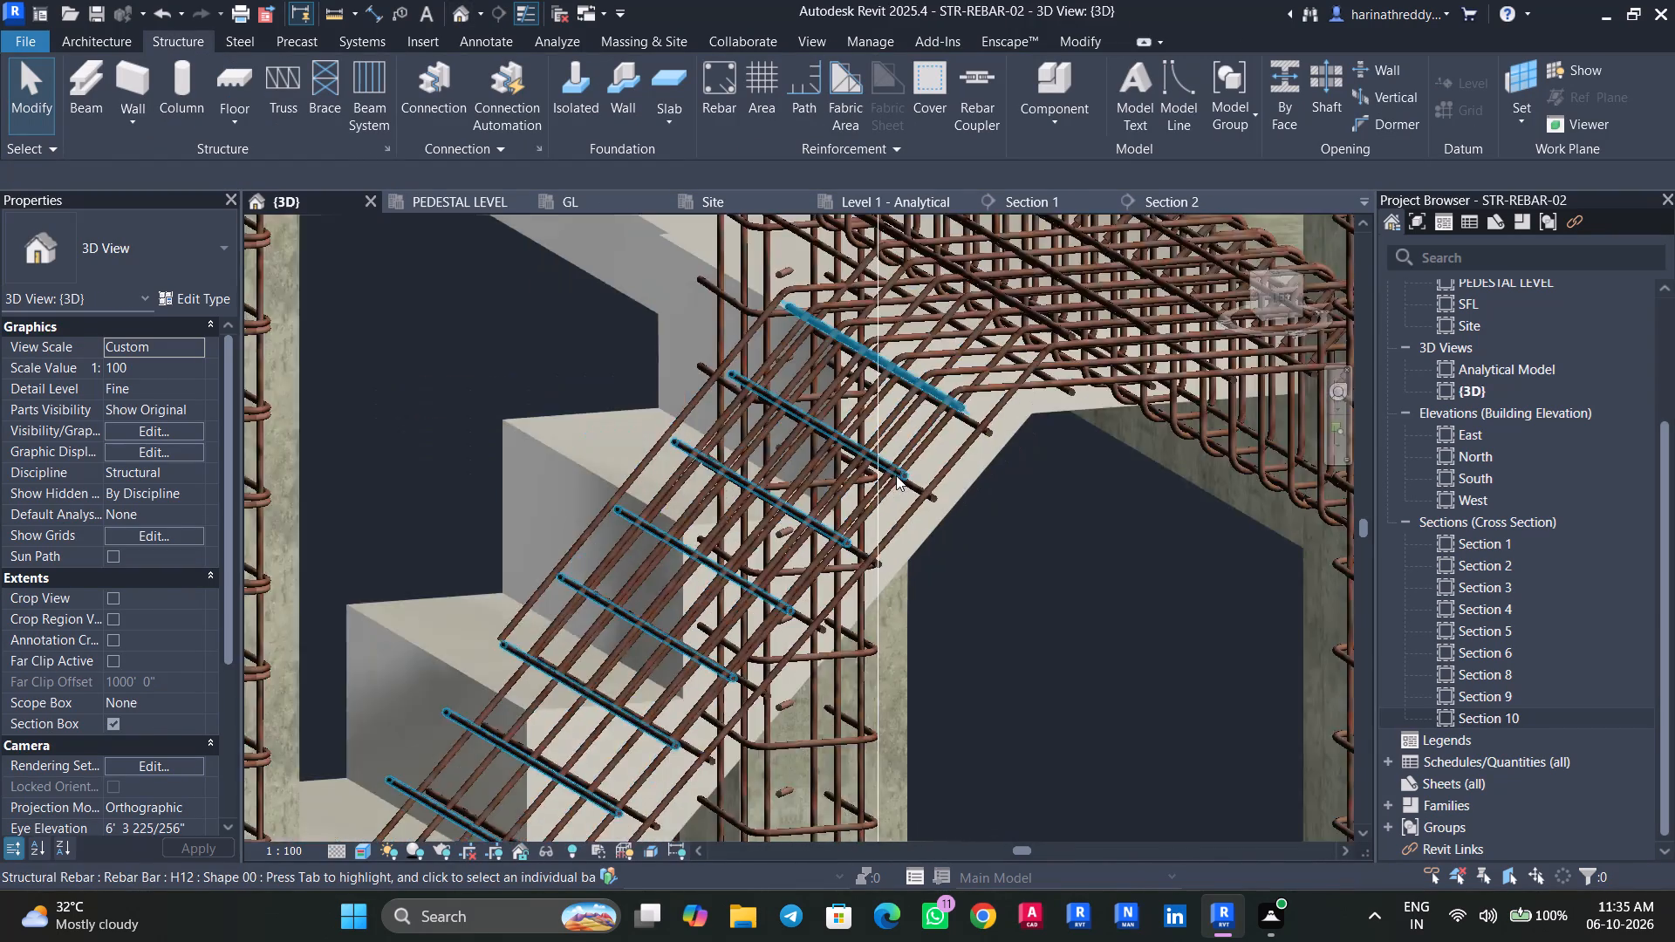
pyautogui.scroll(-6, 896, 475)
pyautogui.keyDown('shift'); pyautogui.moveTo(1056, 523); pyautogui.dragTo(885, 514, button='middle'); pyautogui.keyUp('shift')
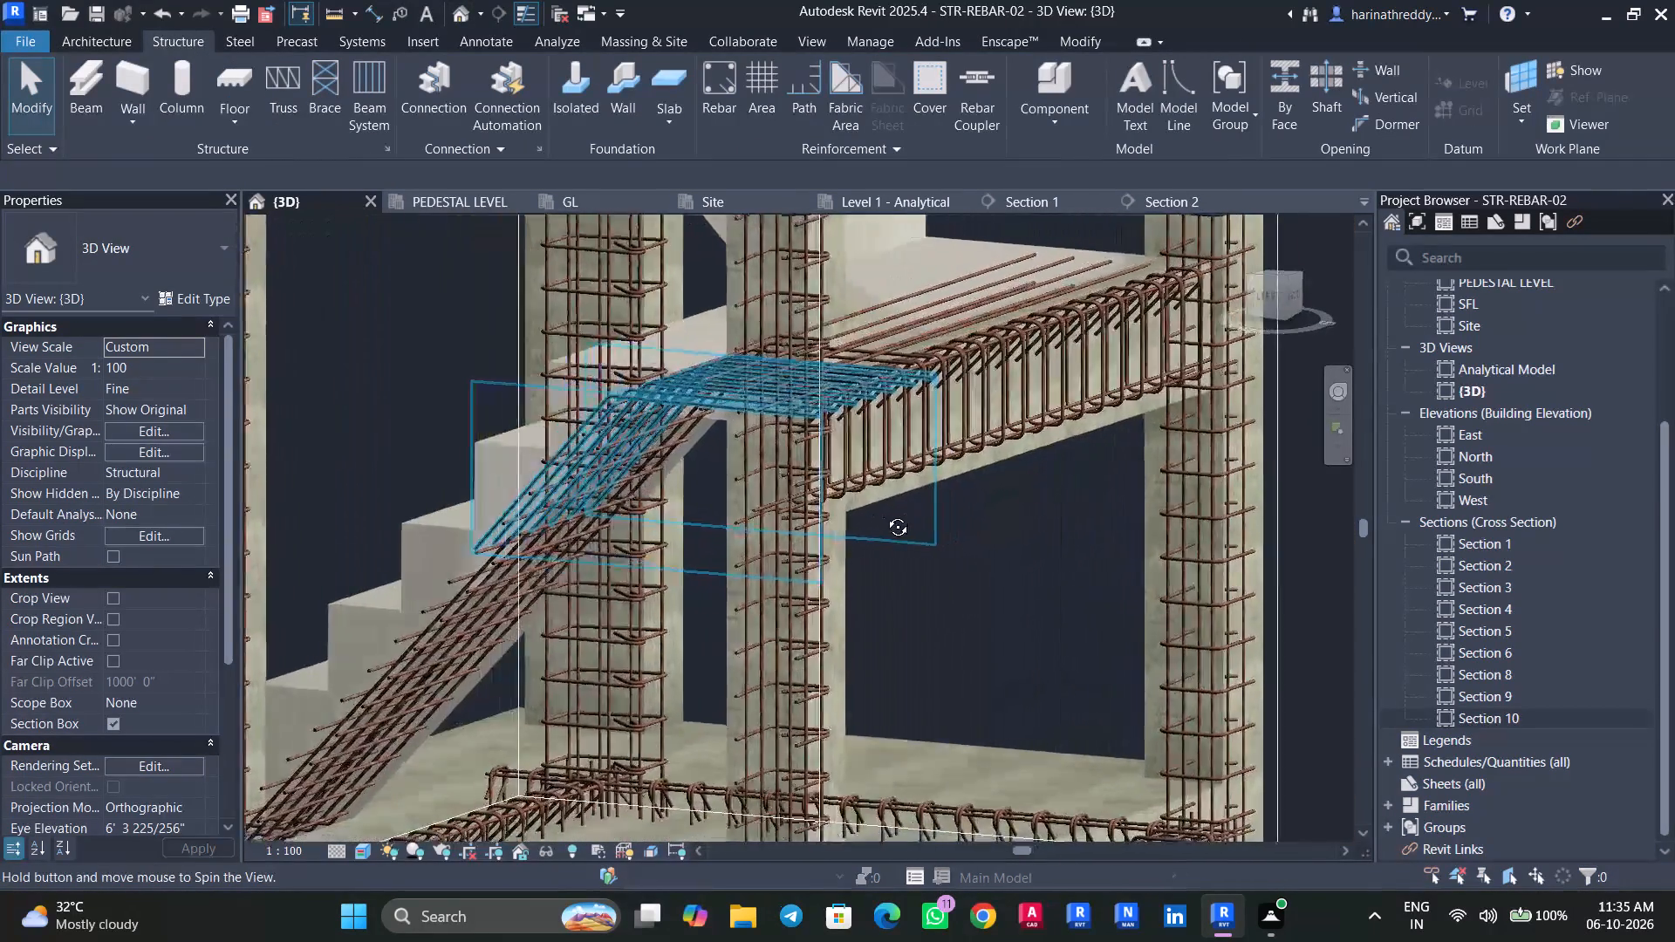
pyautogui.keyDown('shift'); pyautogui.moveTo(885, 514); pyautogui.dragTo(691, 622, button='middle'); pyautogui.keyUp('shift')
pyautogui.scroll(1, 691, 622)
pyautogui.keyDown('shift'); pyautogui.moveTo(1027, 565); pyautogui.dragTo(988, 639, button='middle'); pyautogui.keyUp('shift')
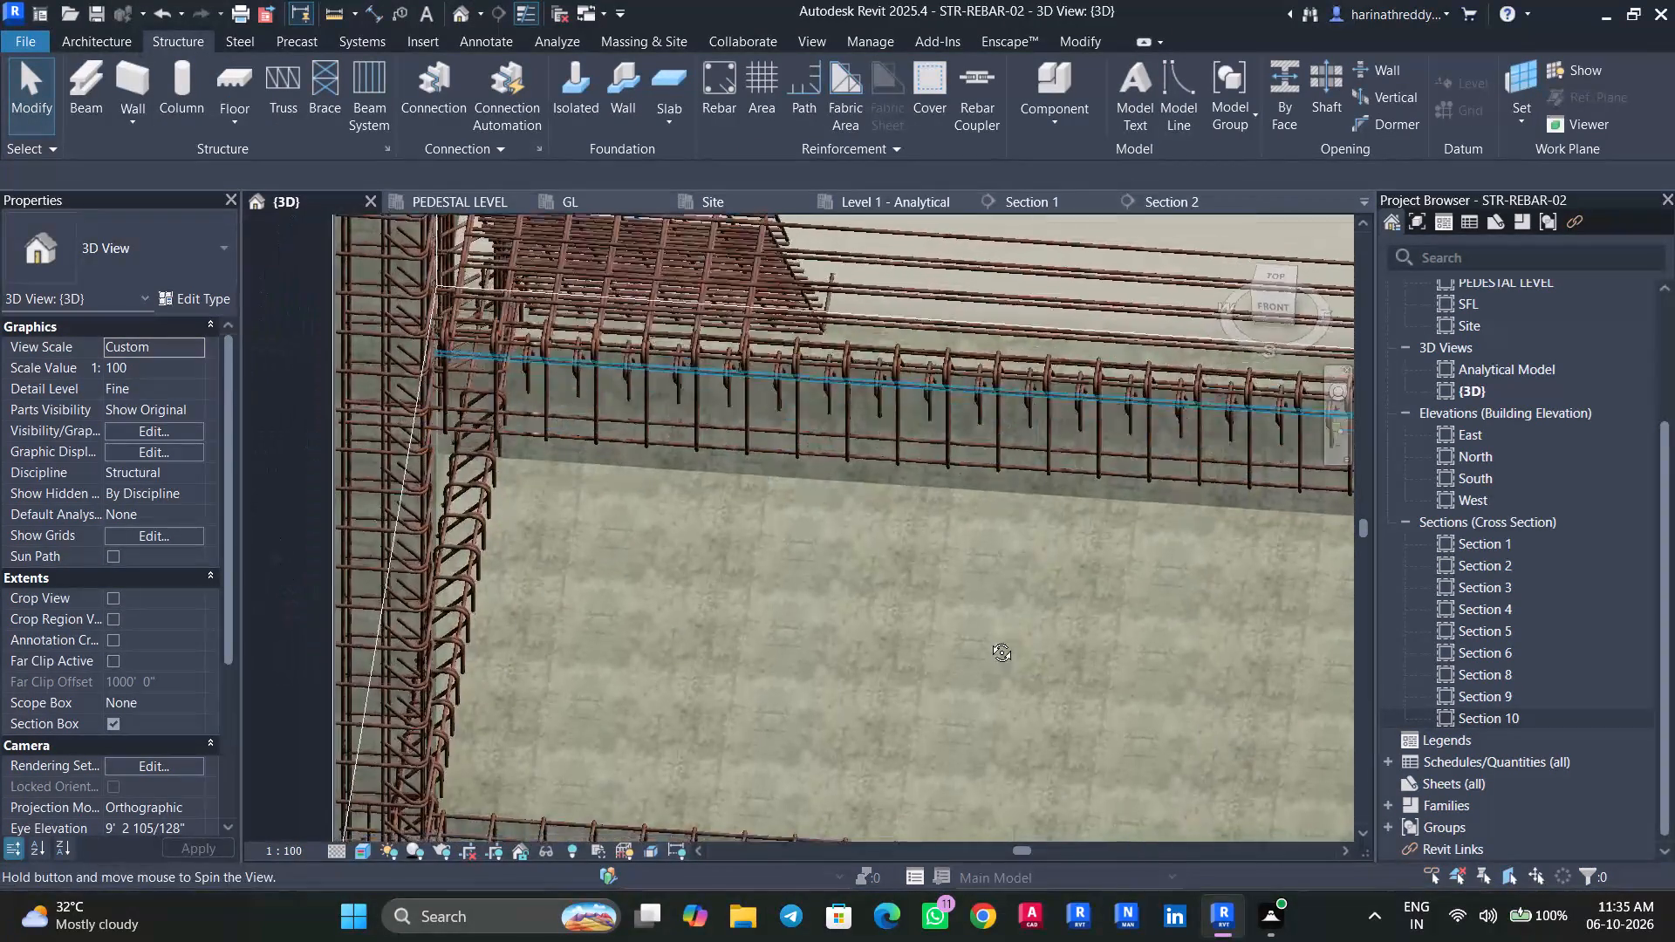
pyautogui.keyDown('shift'); pyautogui.moveTo(988, 639); pyautogui.dragTo(859, 552, button='middle'); pyautogui.keyUp('shift')
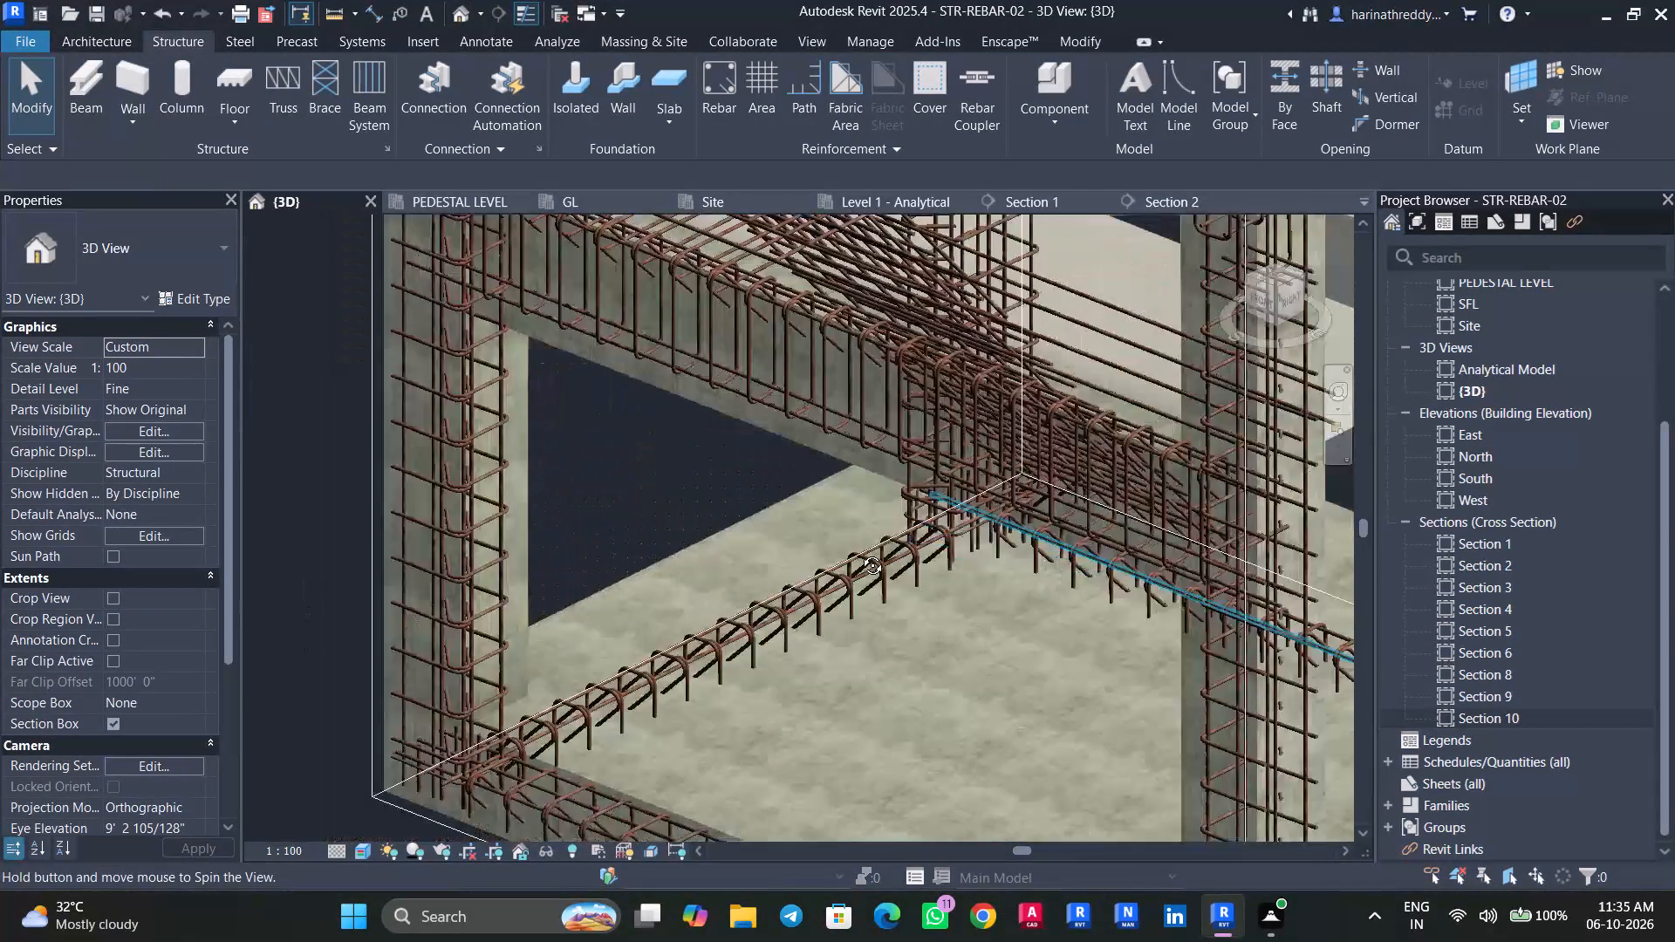
pyautogui.keyDown('shift'); pyautogui.moveTo(859, 552); pyautogui.dragTo(885, 470, button='middle'); pyautogui.keyUp('shift')
# Examine the landing's top straight H12 set against the landing beam and flight bars in Section 10.
pyautogui.doubleClick(1525, 720)
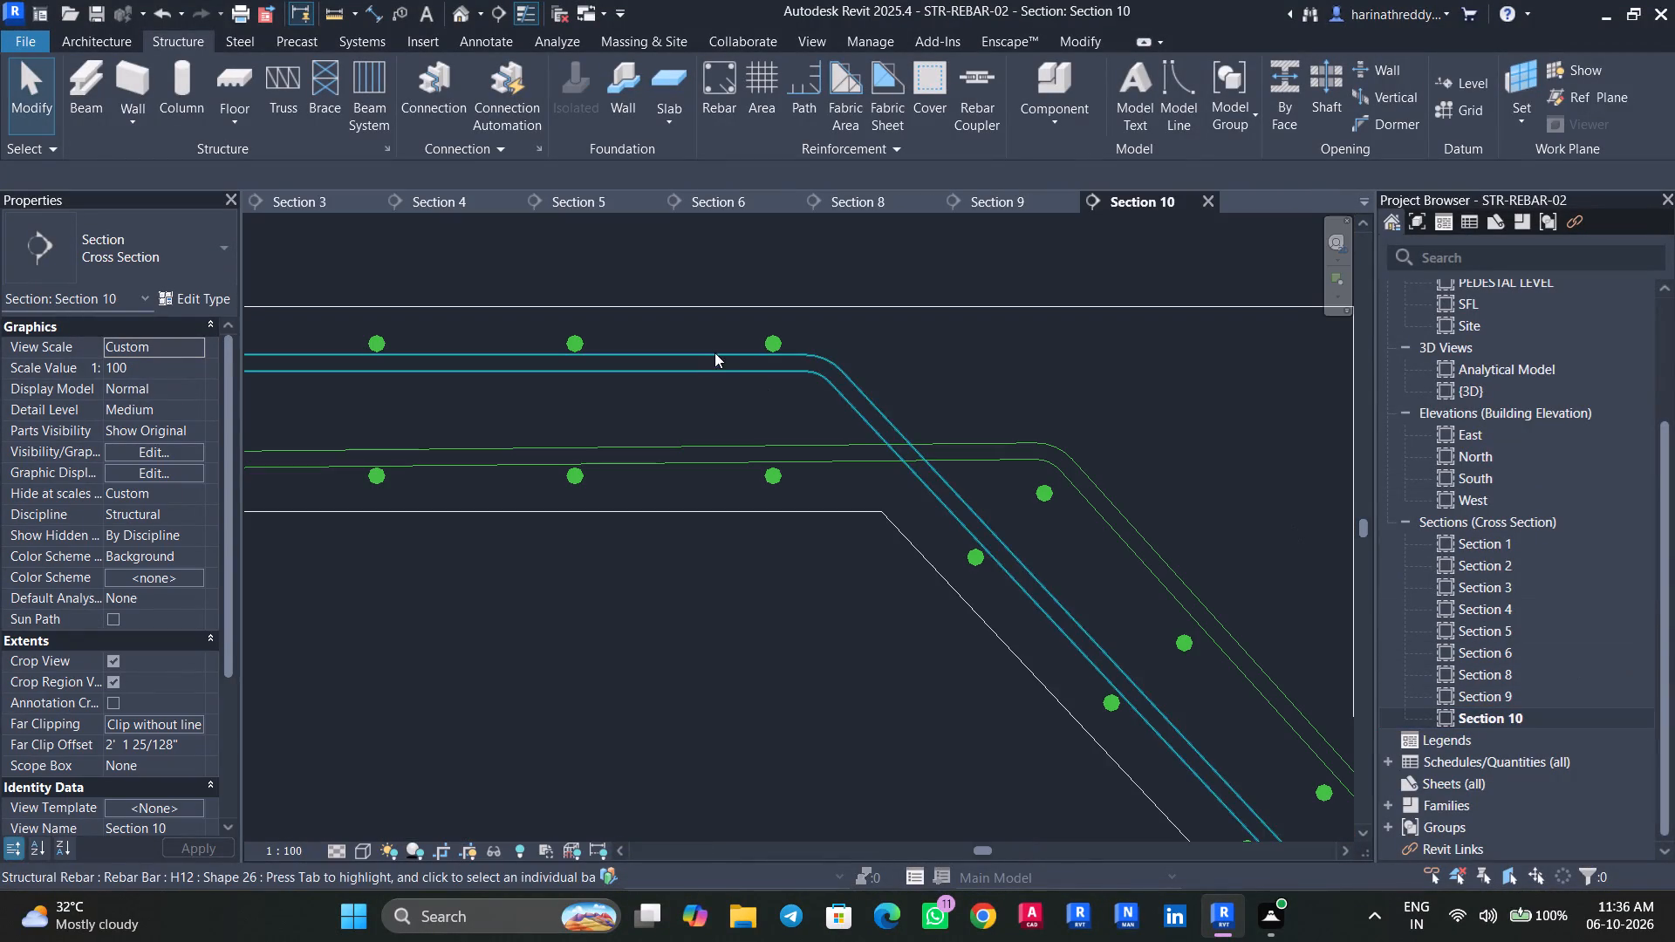
pyautogui.click(771, 337)
pyautogui.scroll(3, 770, 348)
pyautogui.moveTo(752, 409); pyautogui.dragTo(964, 397, button='middle')
pyautogui.scroll(-5, 966, 401)
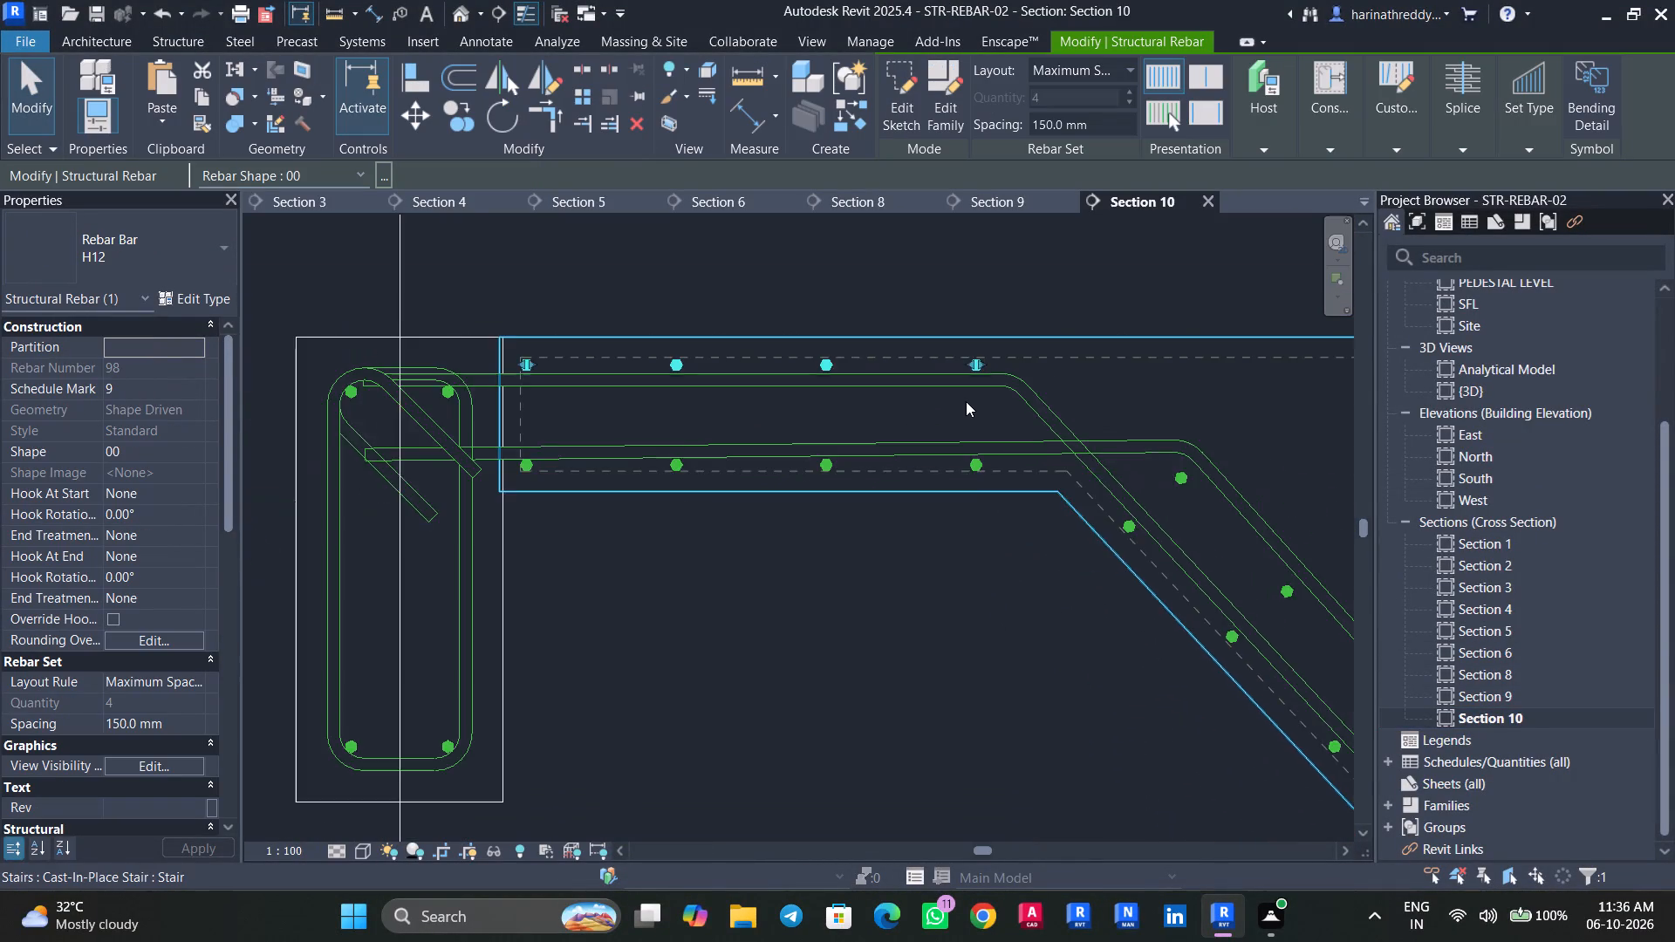
pyautogui.scroll(-1, 966, 401)
pyautogui.scroll(3, 544, 361)
pyautogui.scroll(-1, 544, 361)
pyautogui.scroll(1, 544, 361)
pyautogui.moveTo(955, 452); pyautogui.dragTo(835, 446, button='middle')
pyautogui.scroll(-1, 835, 447)
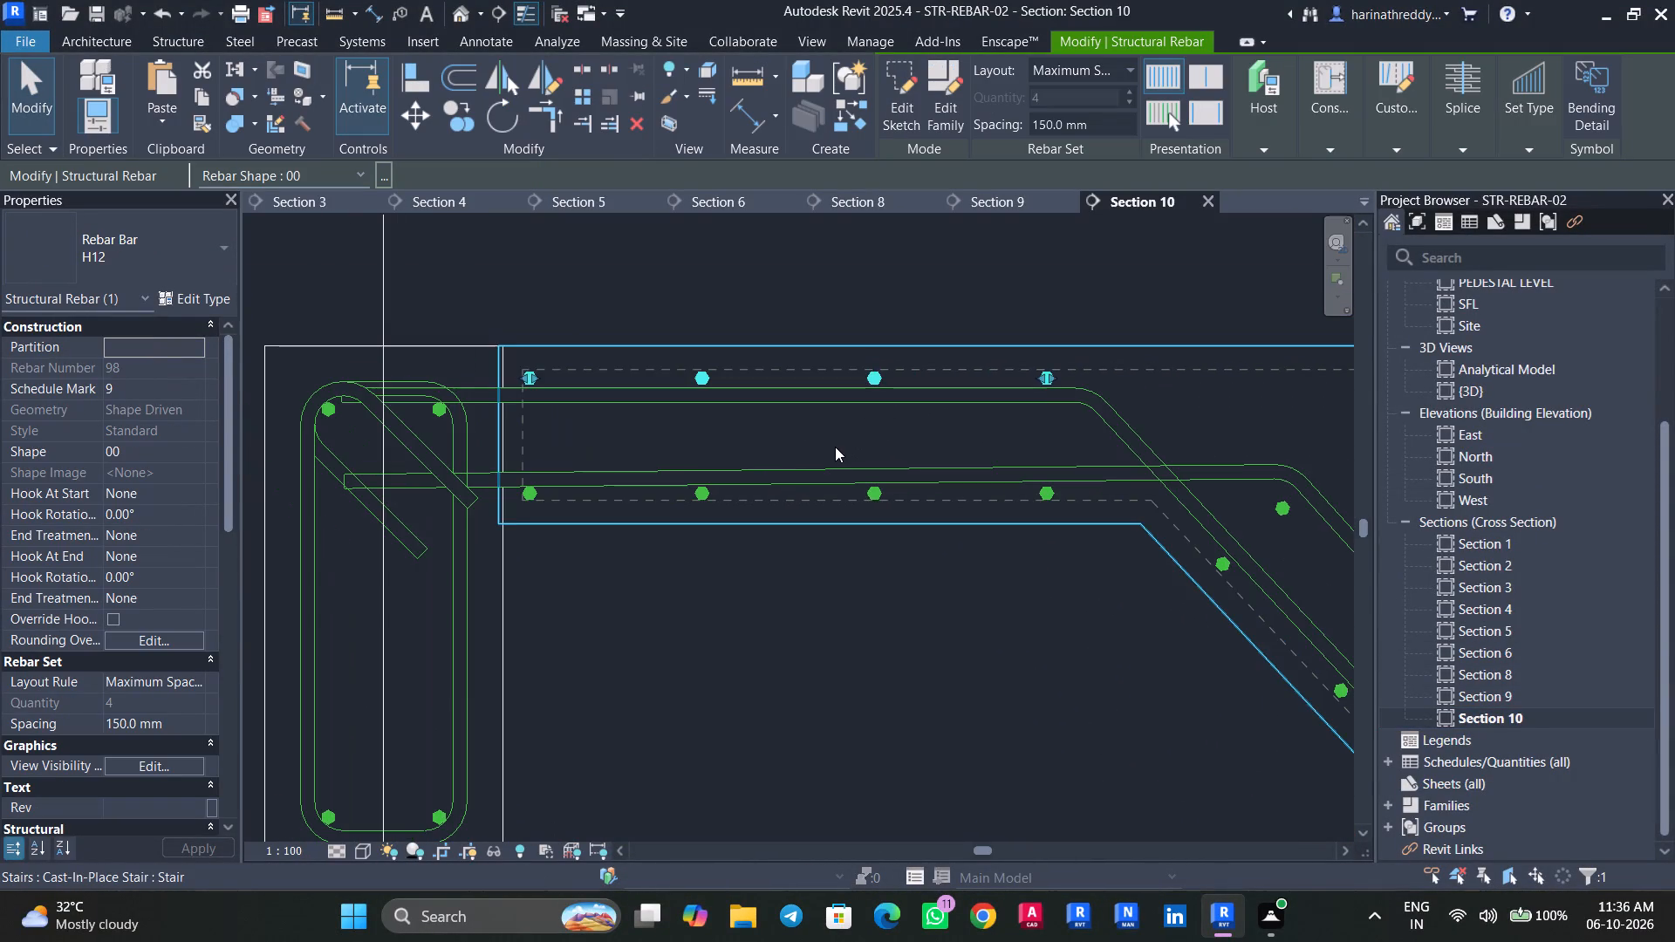
pyautogui.scroll(-3, 835, 447)
pyautogui.moveTo(913, 446); pyautogui.dragTo(558, 329, button='middle')
pyautogui.scroll(-7, 558, 329)
pyautogui.moveTo(654, 507); pyautogui.dragTo(687, 327, button='middle')
pyautogui.moveTo(731, 404); pyautogui.dragTo(1003, 567, button='middle')
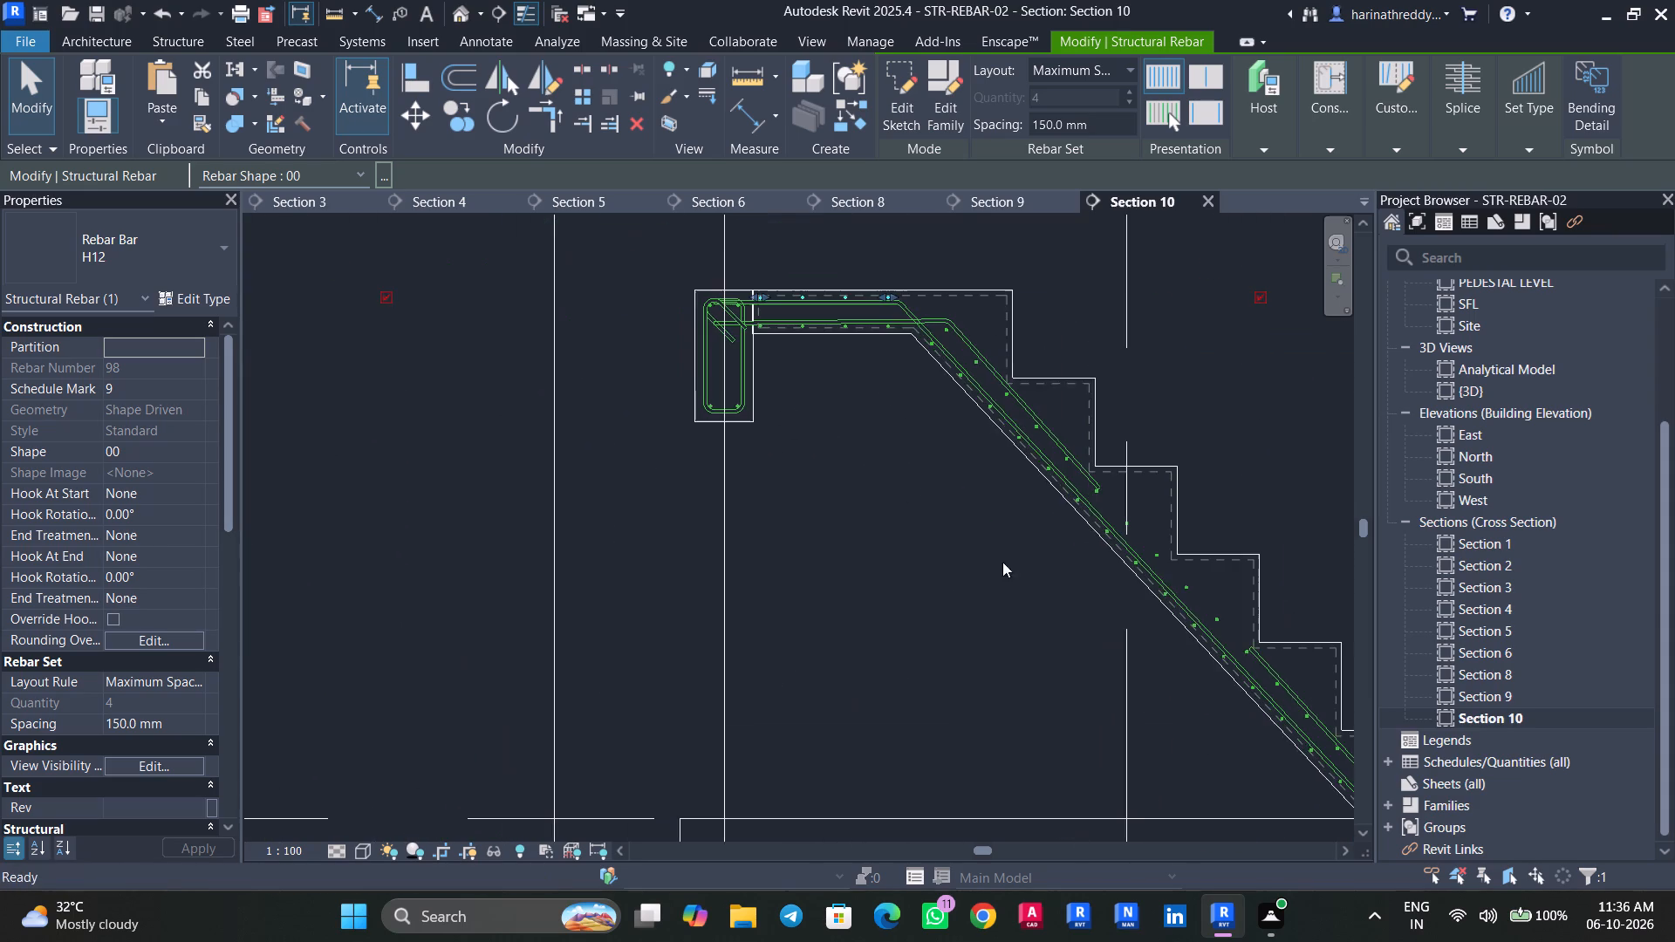
# Examine the landing bars, landing-beam cage and lower flight reinforcement in Section 10.
pyautogui.scroll(1, 964, 530)
pyautogui.scroll(8, 714, 219)
pyautogui.moveTo(786, 326); pyautogui.dragTo(769, 363, button='middle')
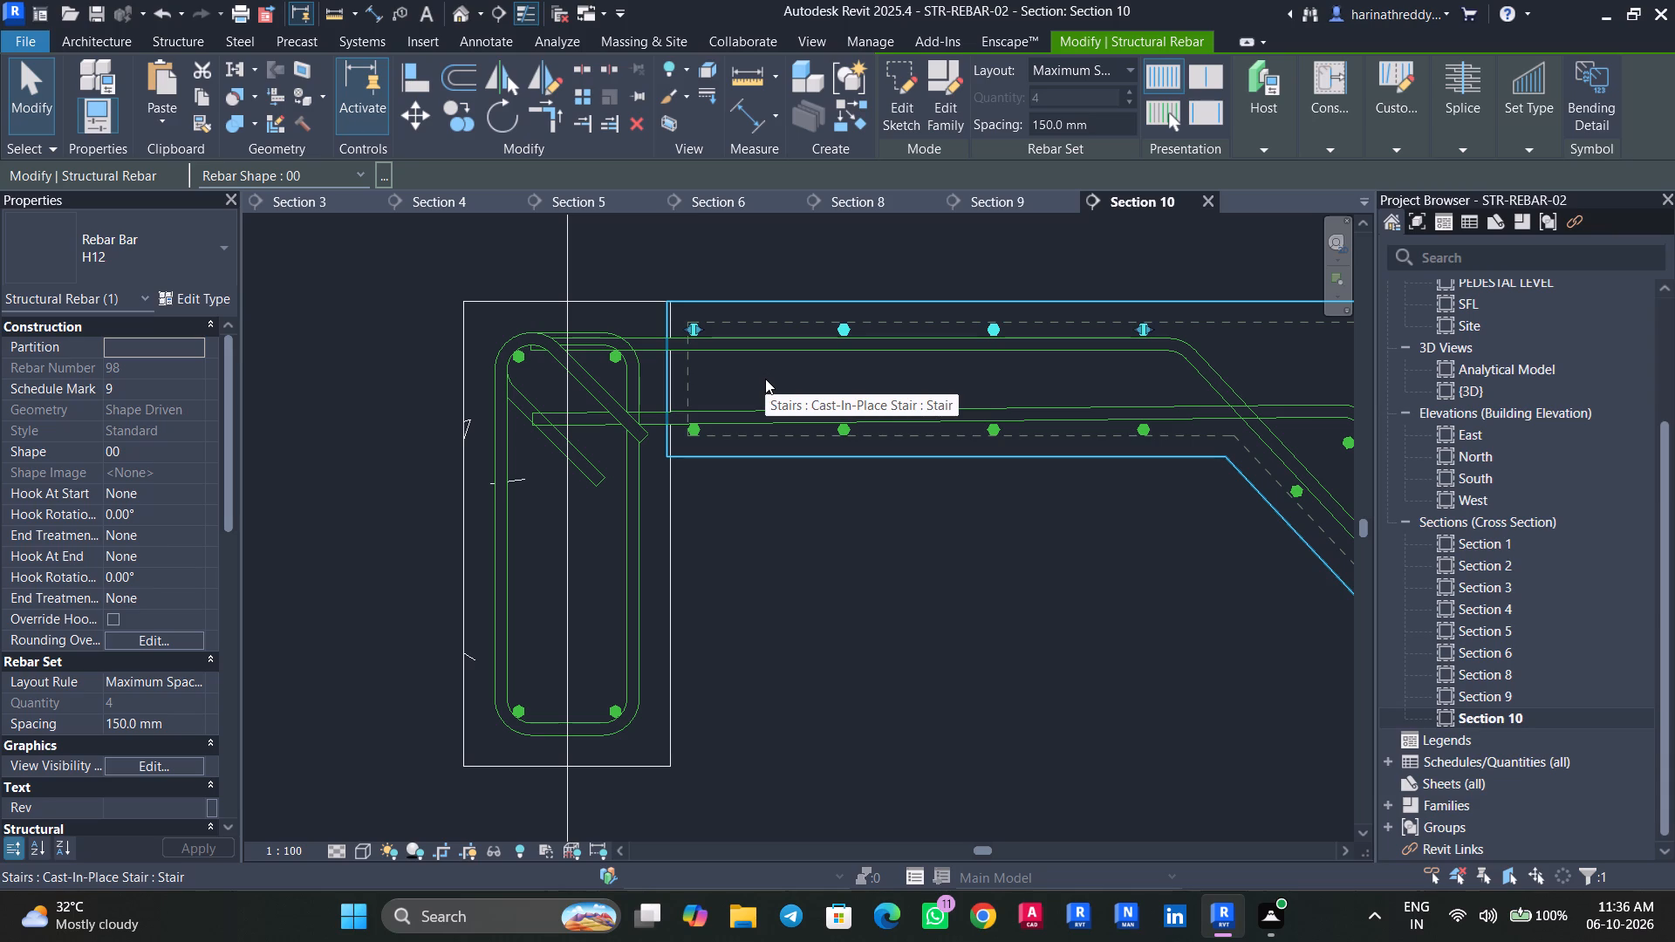
pyautogui.press('Escape')
pyautogui.press('Escape')
pyautogui.scroll(-7, 969, 563)
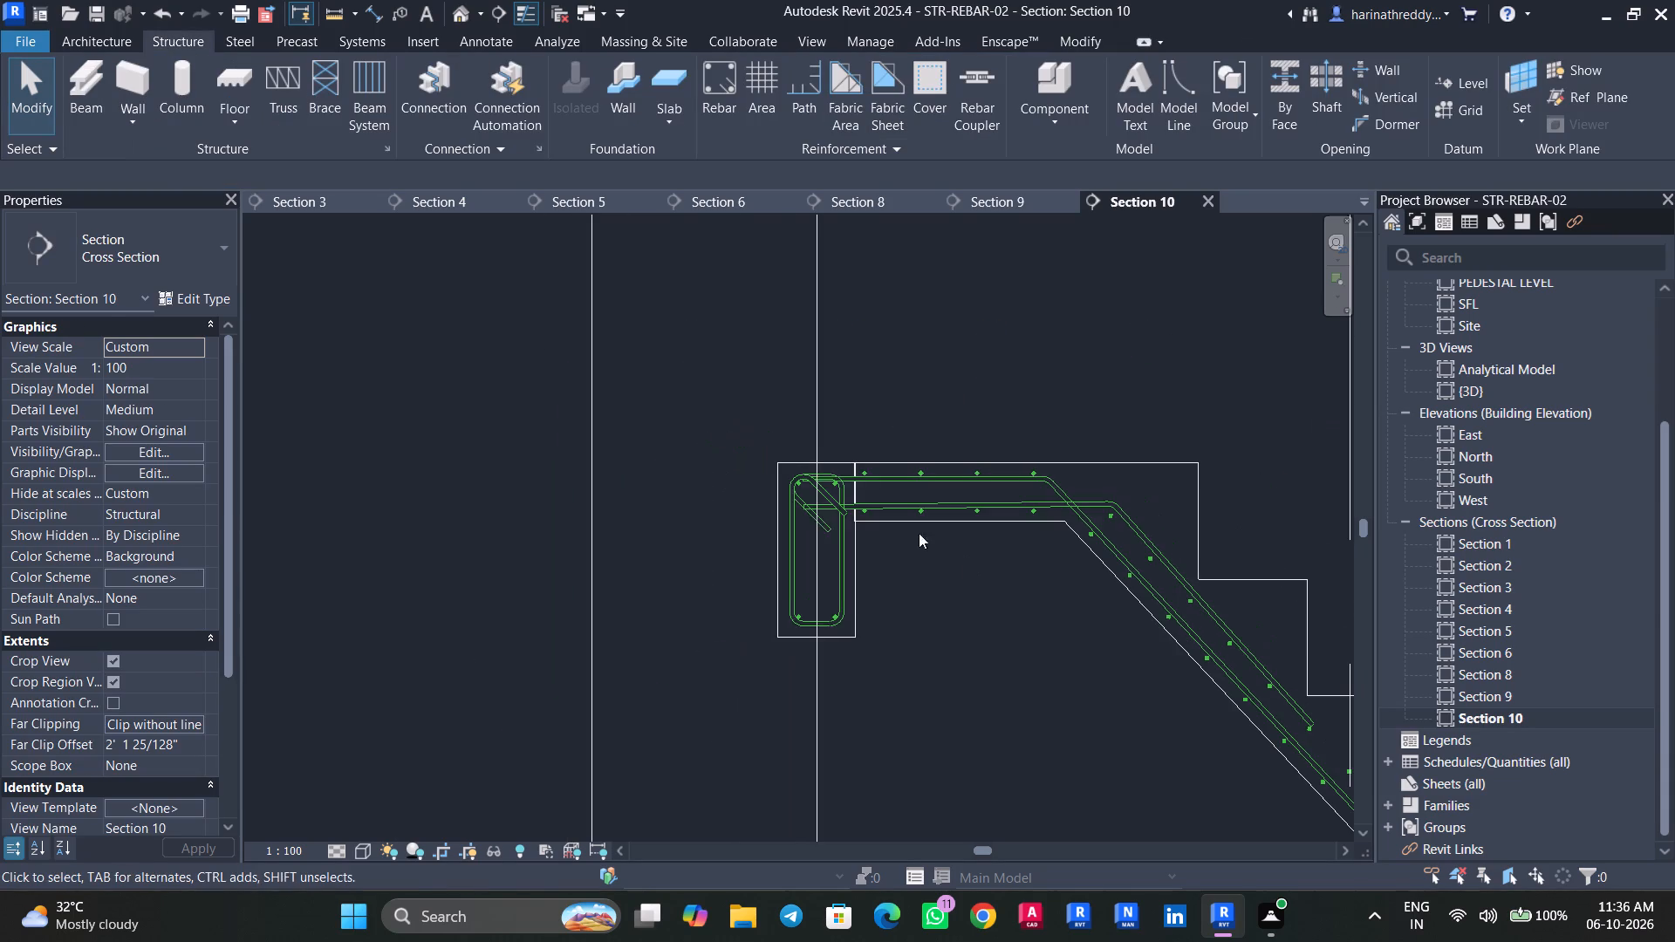
pyautogui.middleClick(670, 390)
pyautogui.scroll(-5, 1065, 568)
pyautogui.moveTo(1021, 556); pyautogui.dragTo(506, 208, button='middle')
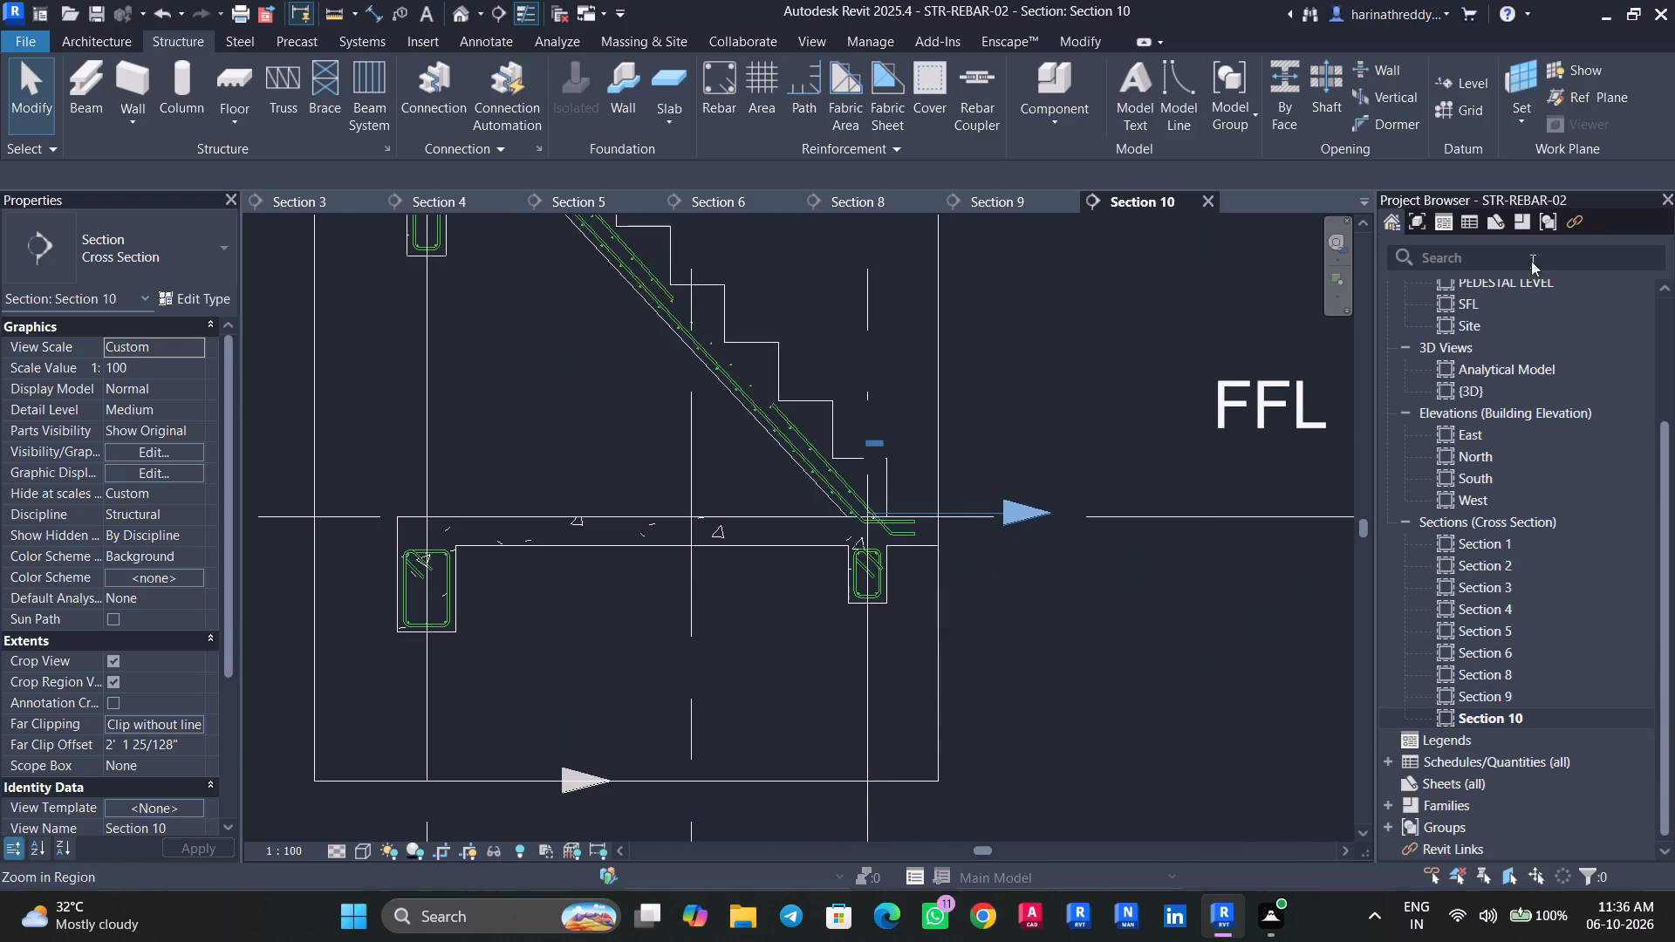
# In the GL structural plan, draw a section lengthwise through the stair's other flight, opposite the UP flight, looking toward the adjacent column line.
pyautogui.scroll(5, 1548, 370)
pyautogui.doubleClick(1487, 372)
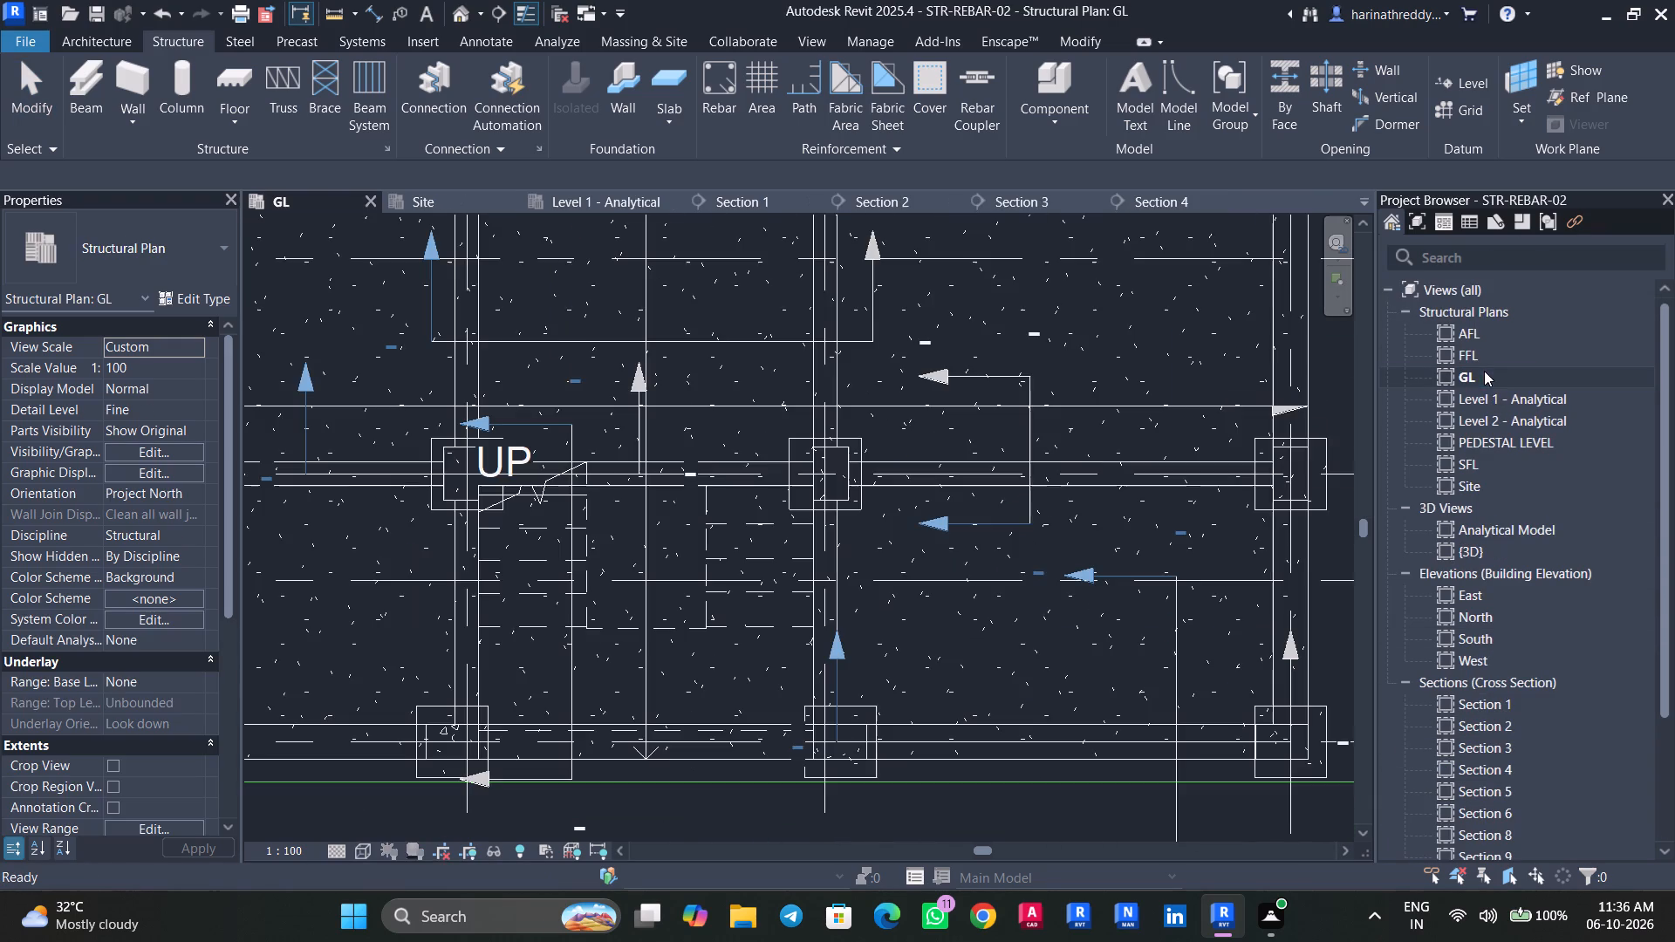
pyautogui.scroll(-3, 547, 334)
pyautogui.scroll(2, 608, 529)
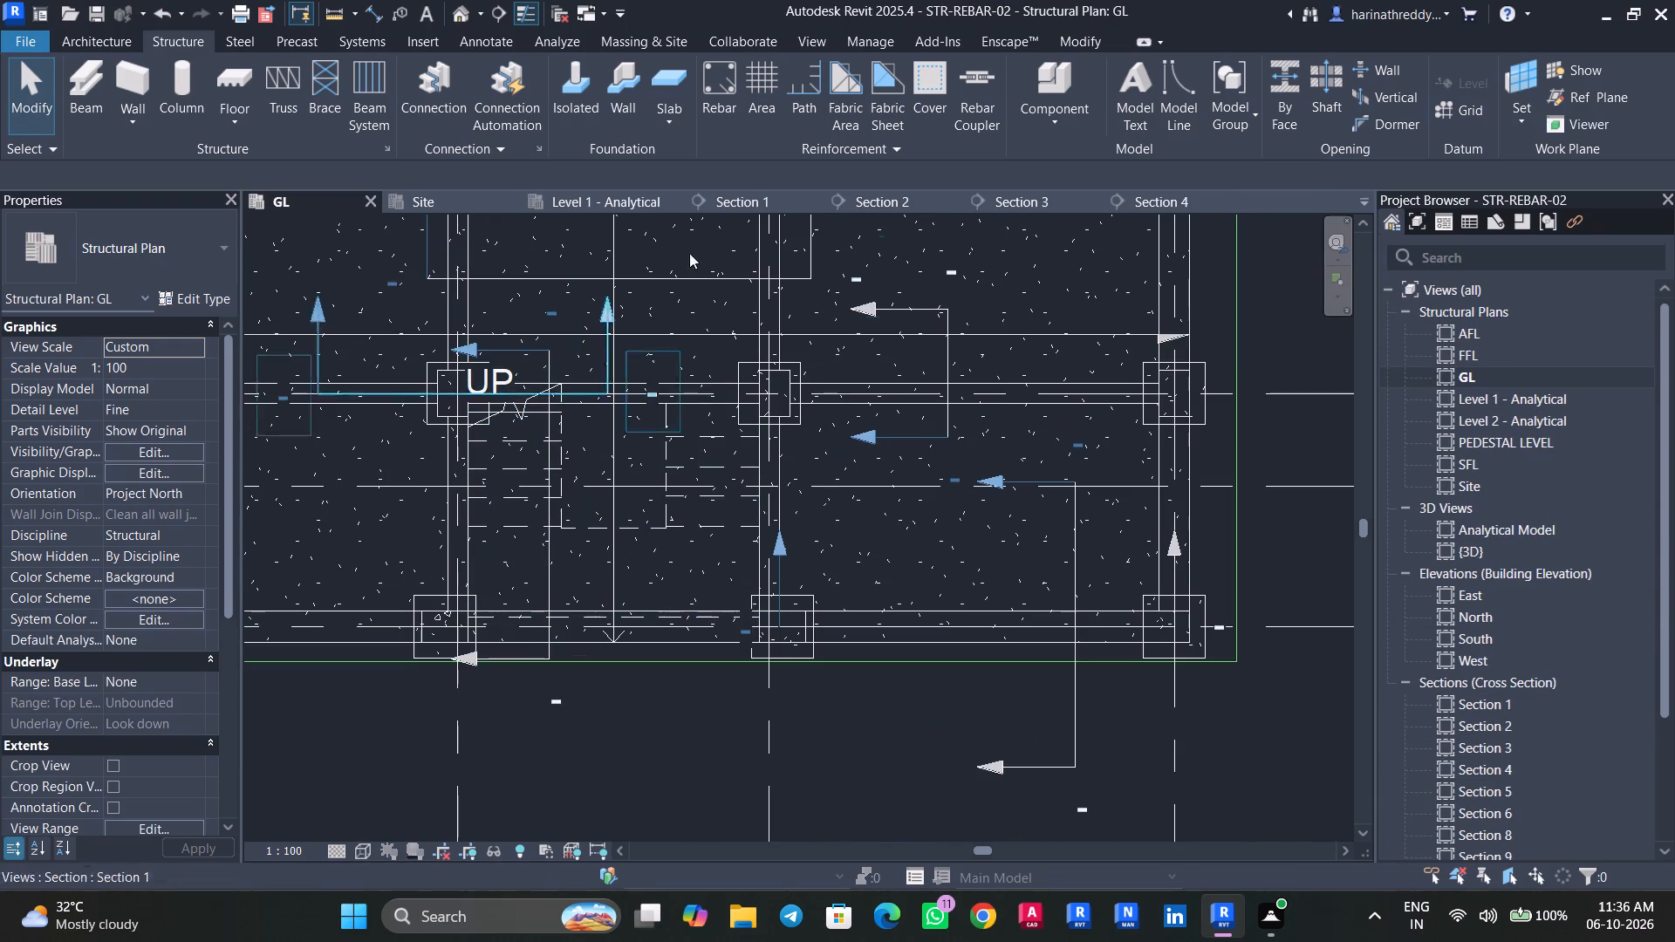
pyautogui.click(496, 10)
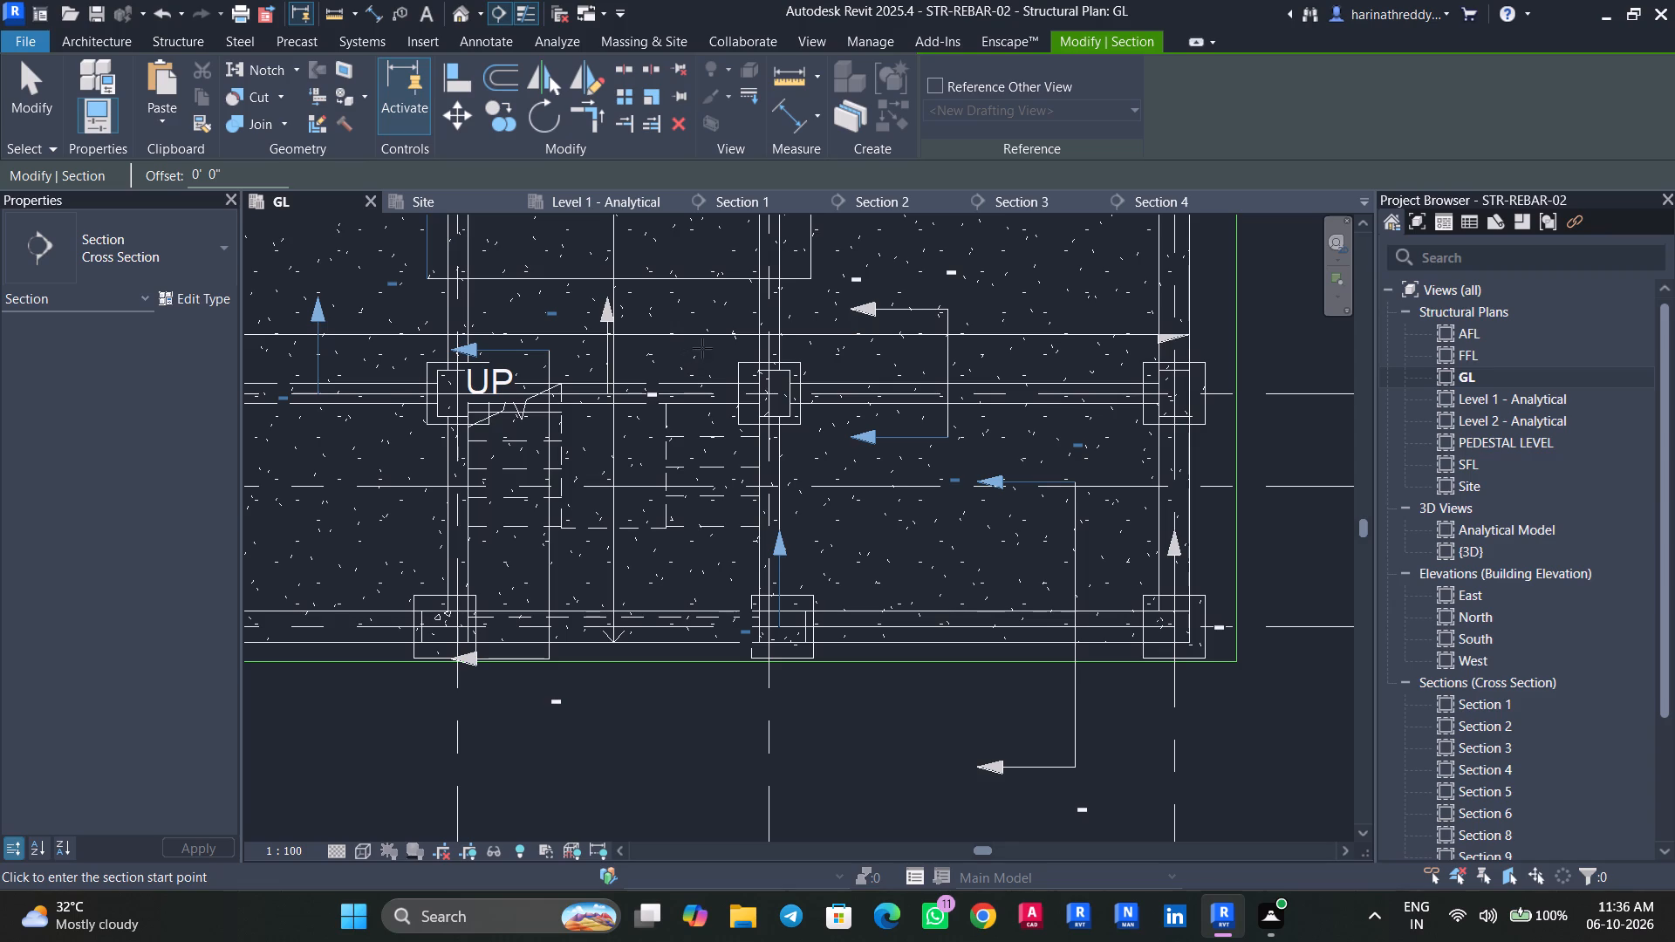
pyautogui.click(702, 348)
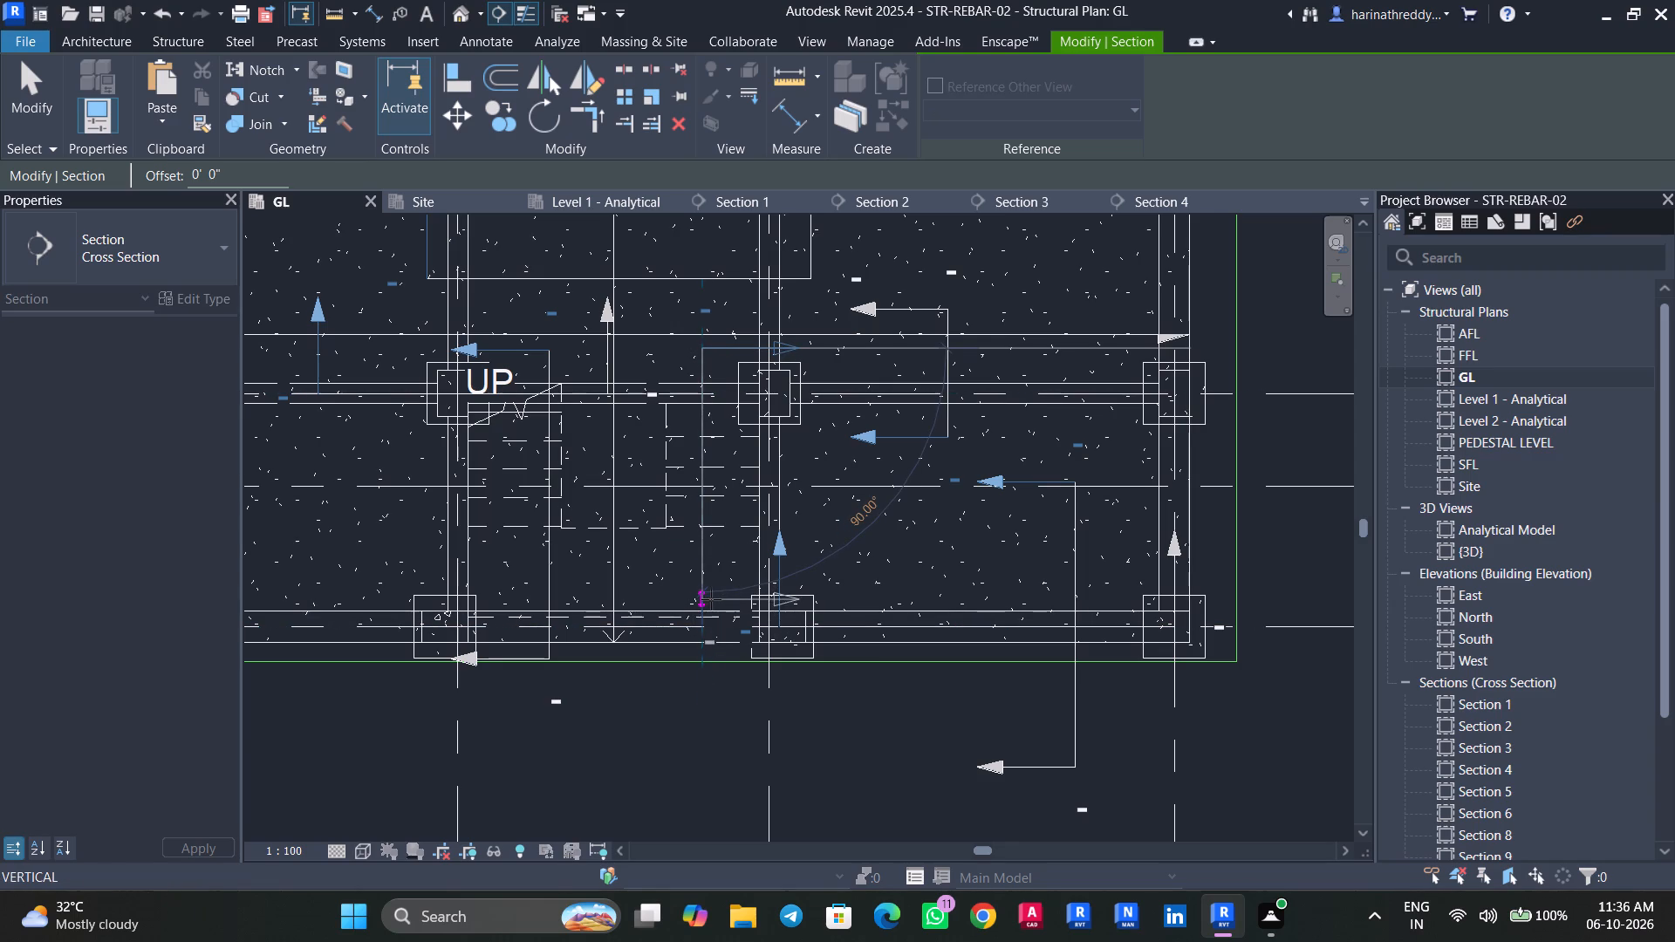
pyautogui.click(703, 662)
pyautogui.press('Escape')
pyautogui.press('Escape')
pyautogui.press('Escape')
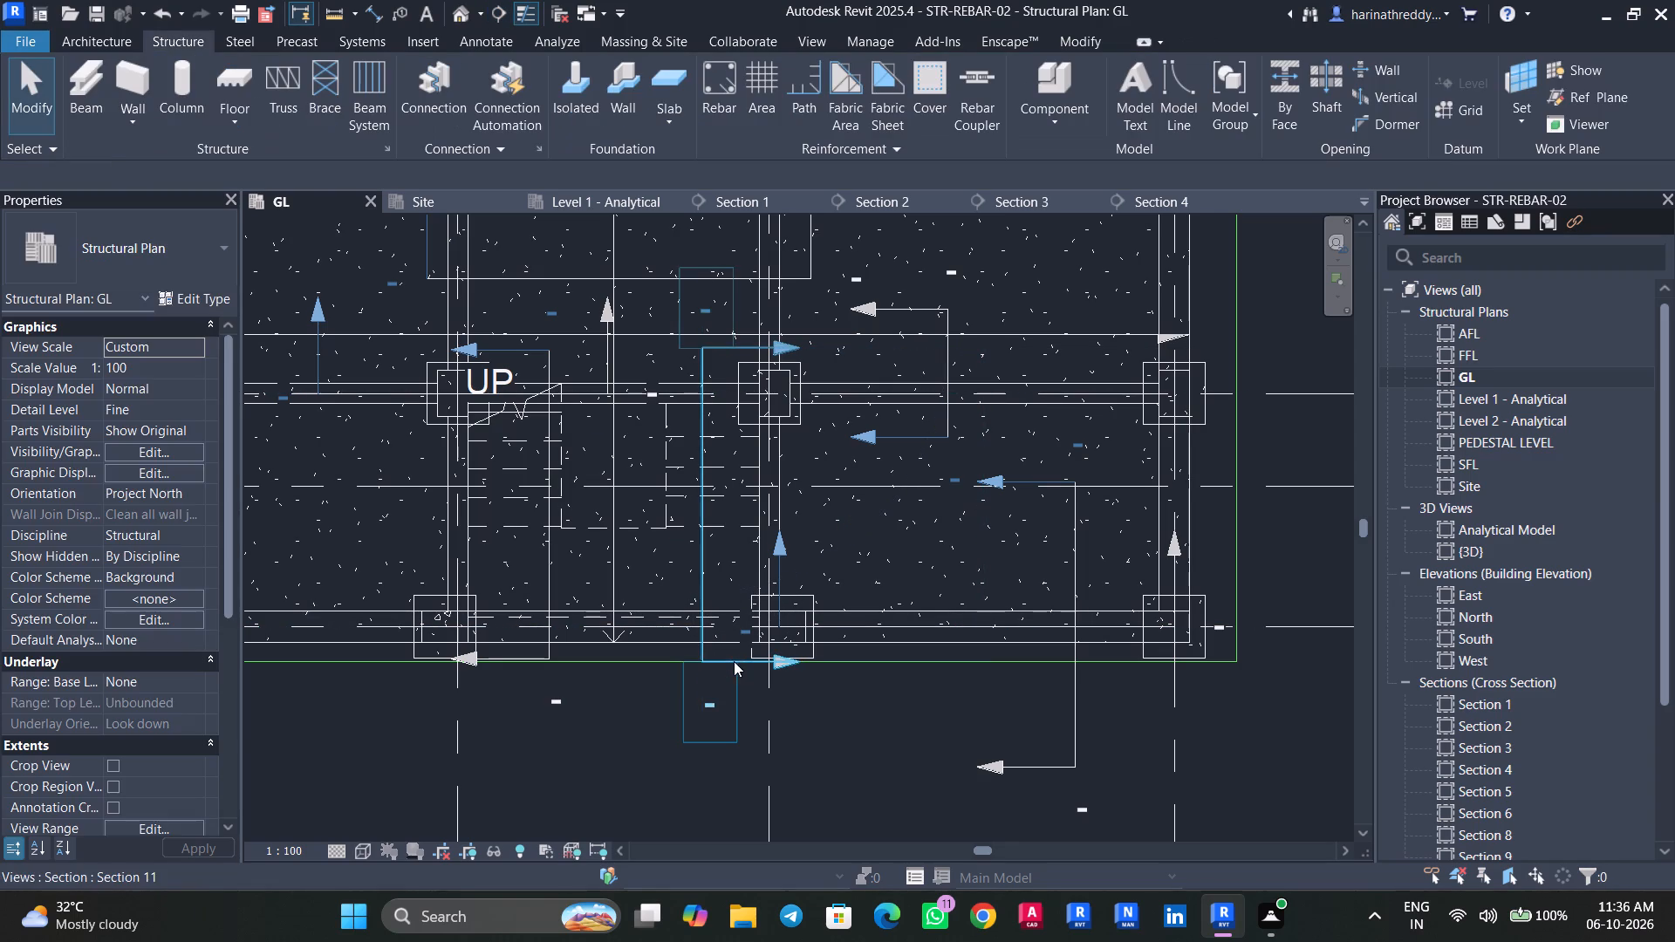
pyautogui.press('Escape')
# Reduce the new section's far clip depth to about 1' 5 3/4" and shorten both ends of its extents around the flight.
pyautogui.click(702, 652)
pyautogui.moveTo(985, 500); pyautogui.dragTo(984, 500)
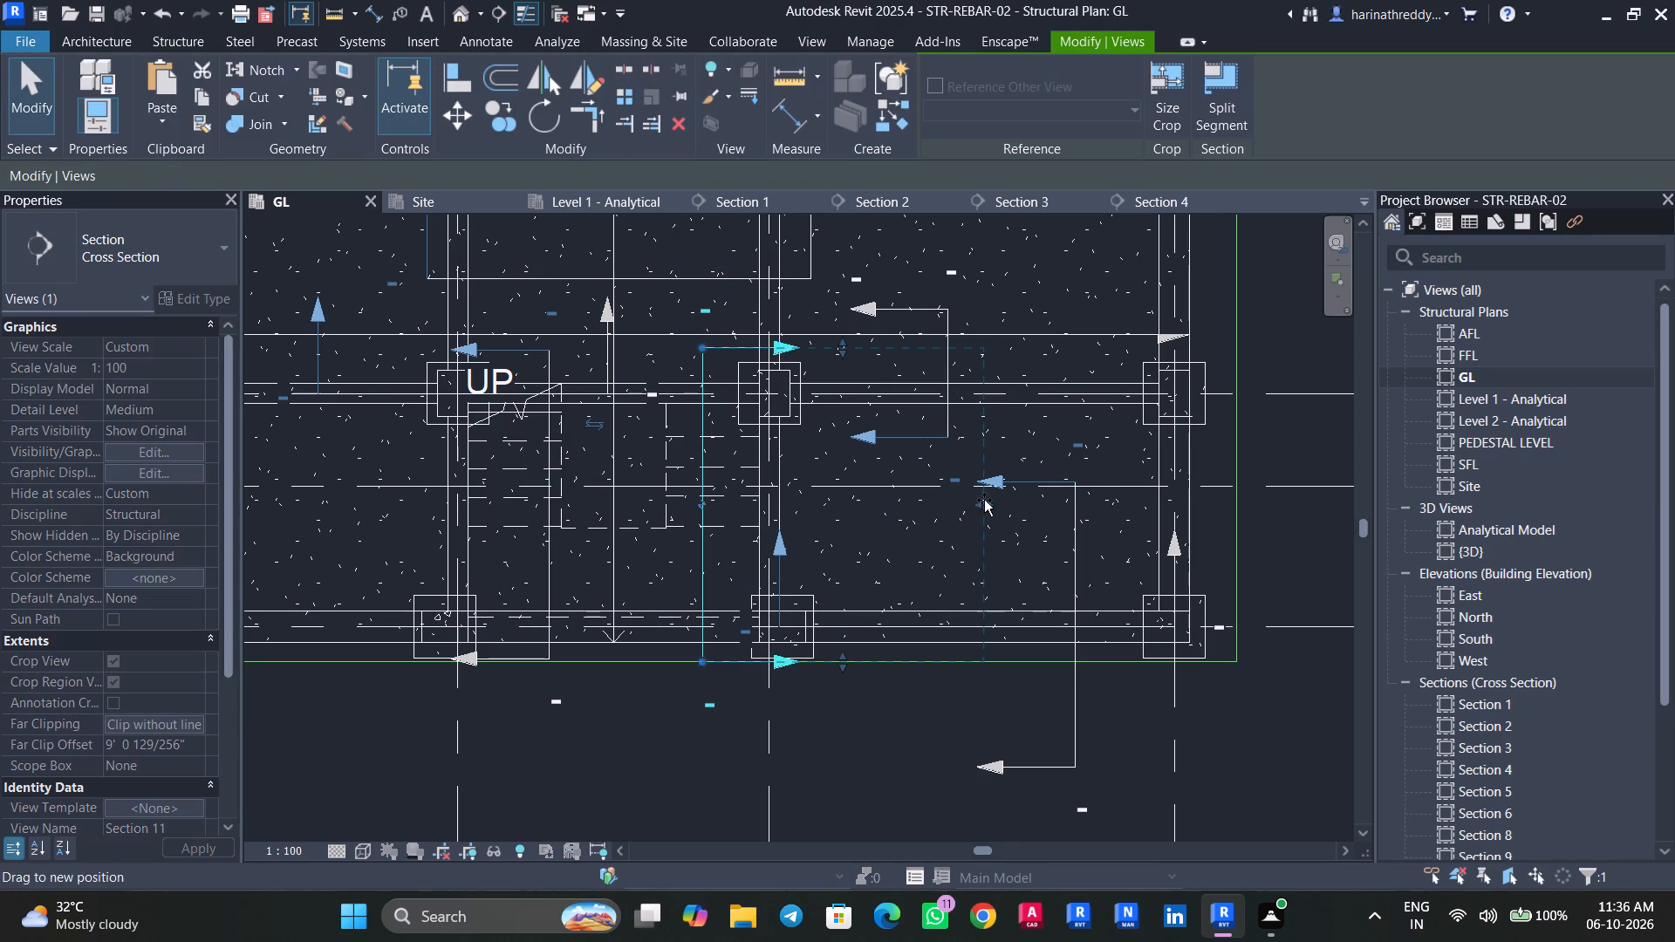
pyautogui.moveTo(984, 500); pyautogui.dragTo(749, 502)
pyautogui.moveTo(729, 348); pyautogui.dragTo(715, 400)
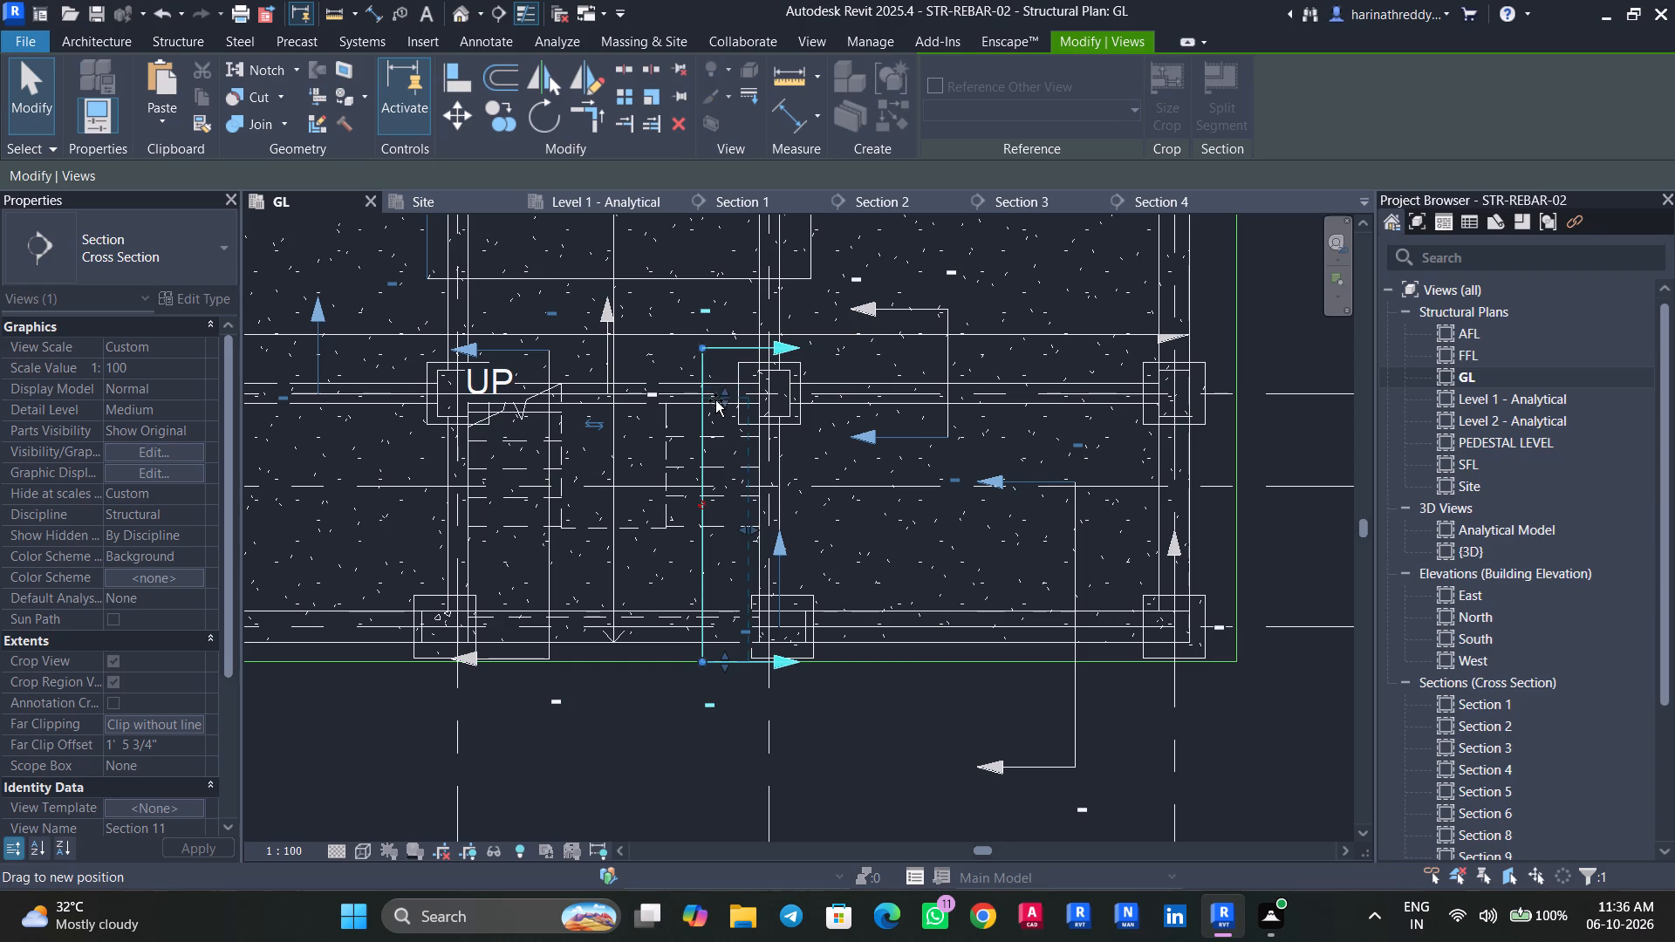
pyautogui.moveTo(715, 400); pyautogui.dragTo(715, 403)
pyautogui.moveTo(727, 653); pyautogui.dragTo(733, 604)
# Open the new section's view and widen its crop region on both sides to include the landing beam and the FFL floor beam.
pyautogui.rightClick(703, 548)
pyautogui.click(763, 390)
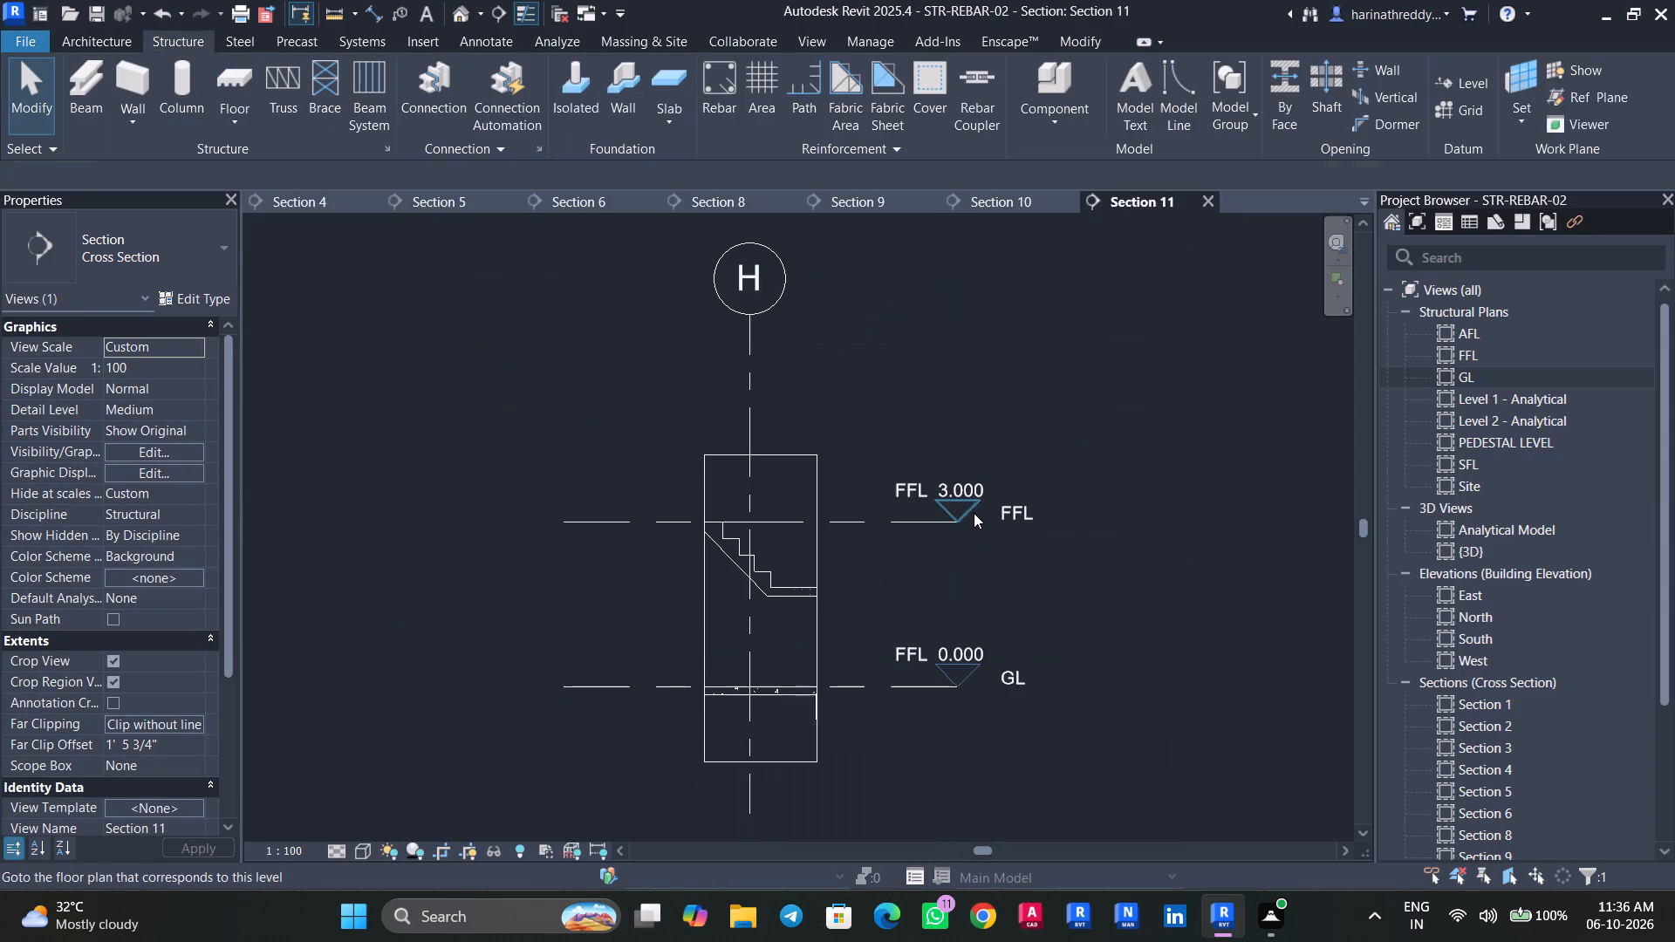
pyautogui.scroll(5, 755, 607)
pyautogui.click(879, 618)
pyautogui.press('Escape')
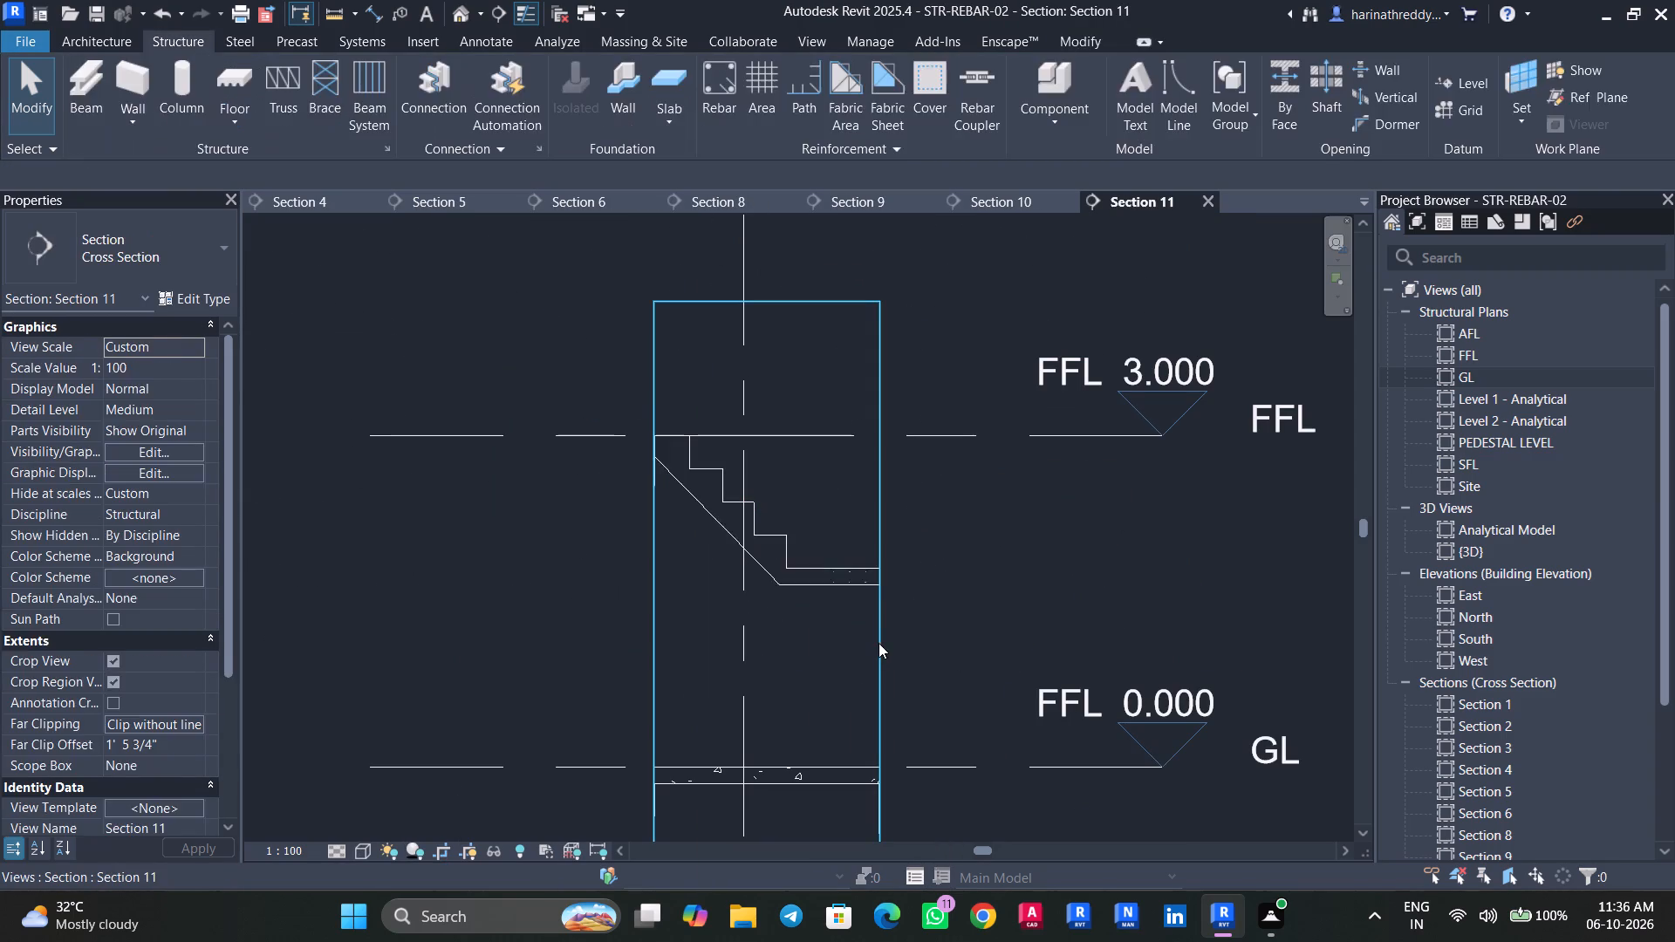
pyautogui.click(879, 643)
pyautogui.press('Escape')
pyautogui.click(873, 338)
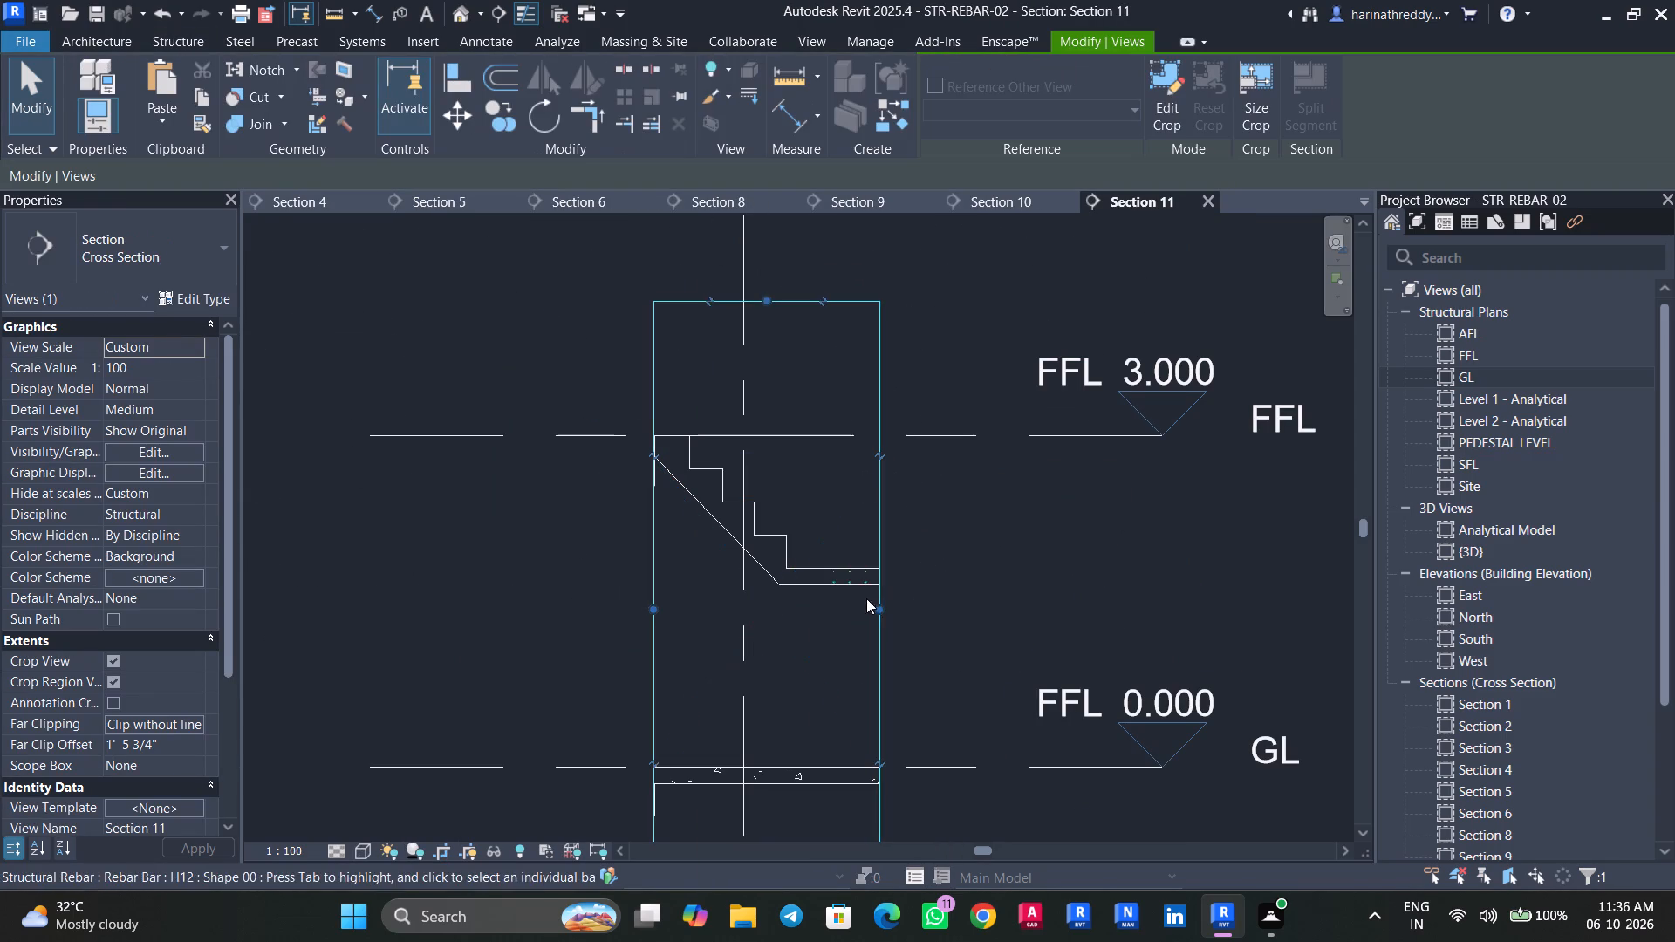
pyautogui.moveTo(879, 606); pyautogui.dragTo(971, 609)
pyautogui.moveTo(974, 609); pyautogui.dragTo(925, 604)
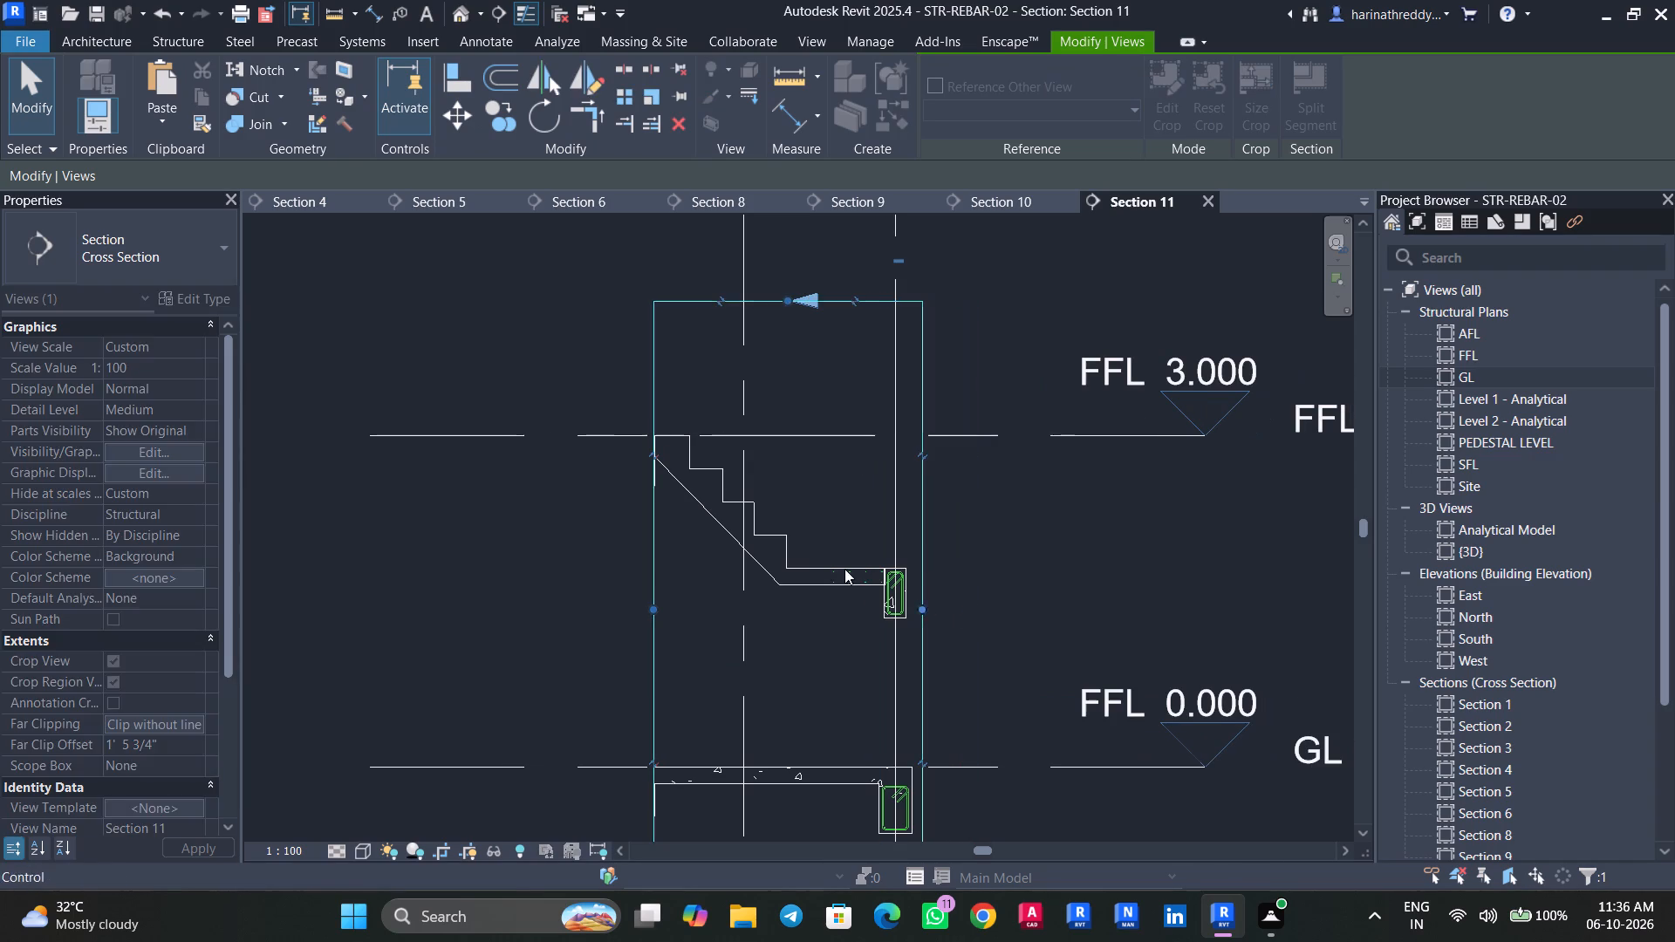
pyautogui.moveTo(648, 621); pyautogui.dragTo(614, 614)
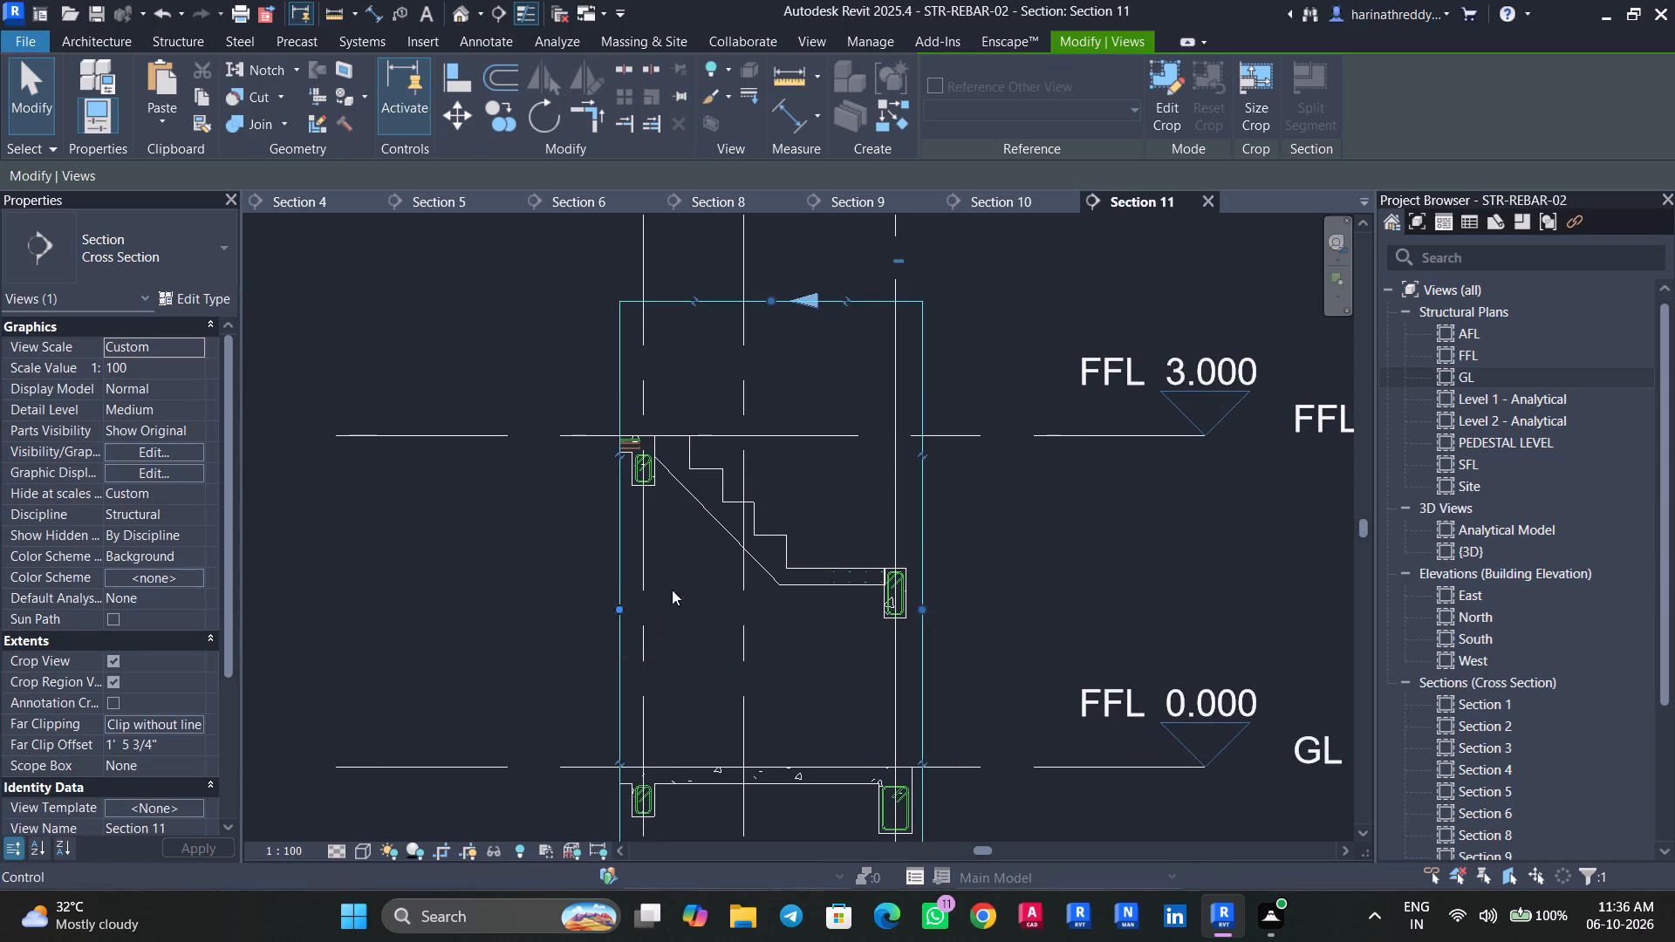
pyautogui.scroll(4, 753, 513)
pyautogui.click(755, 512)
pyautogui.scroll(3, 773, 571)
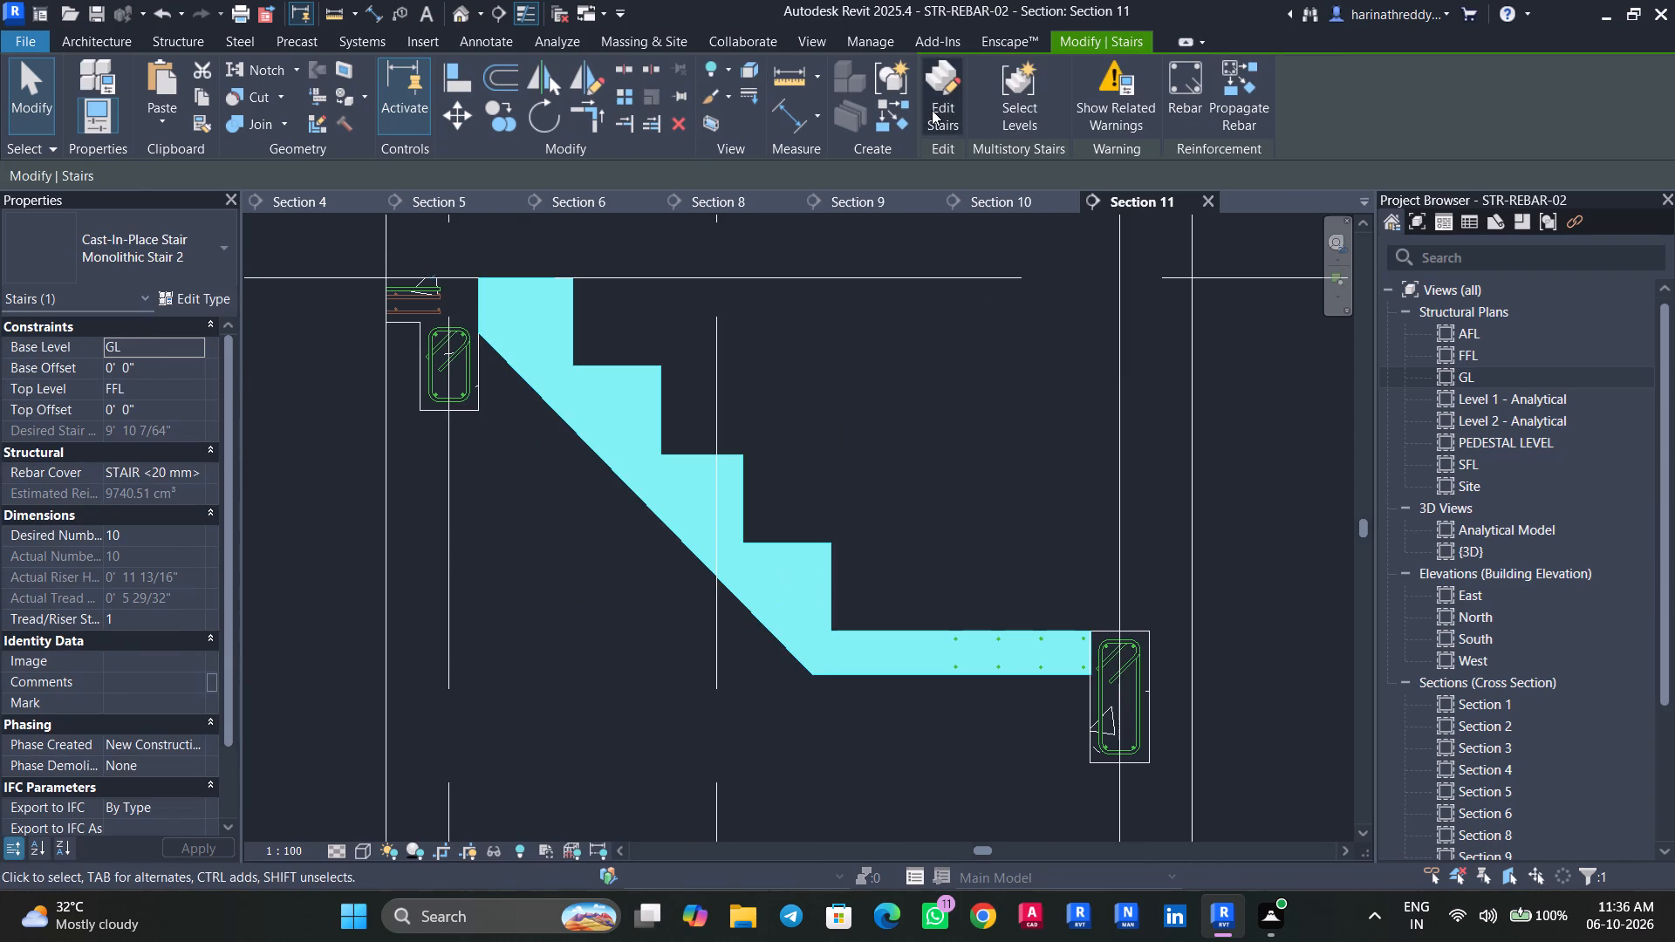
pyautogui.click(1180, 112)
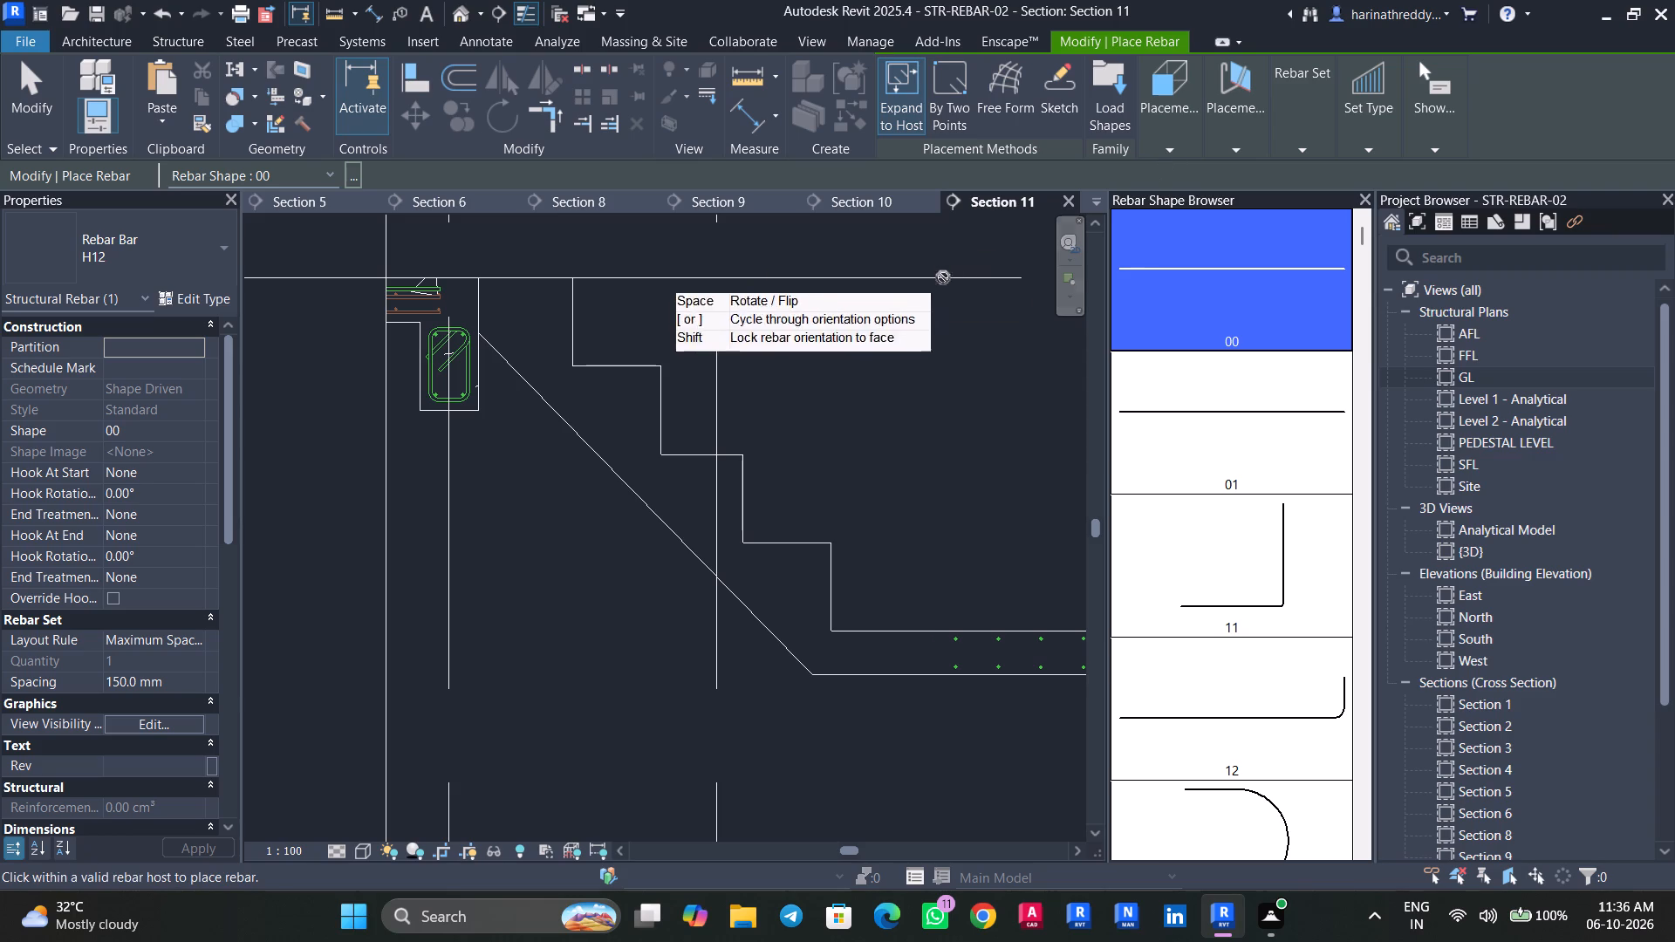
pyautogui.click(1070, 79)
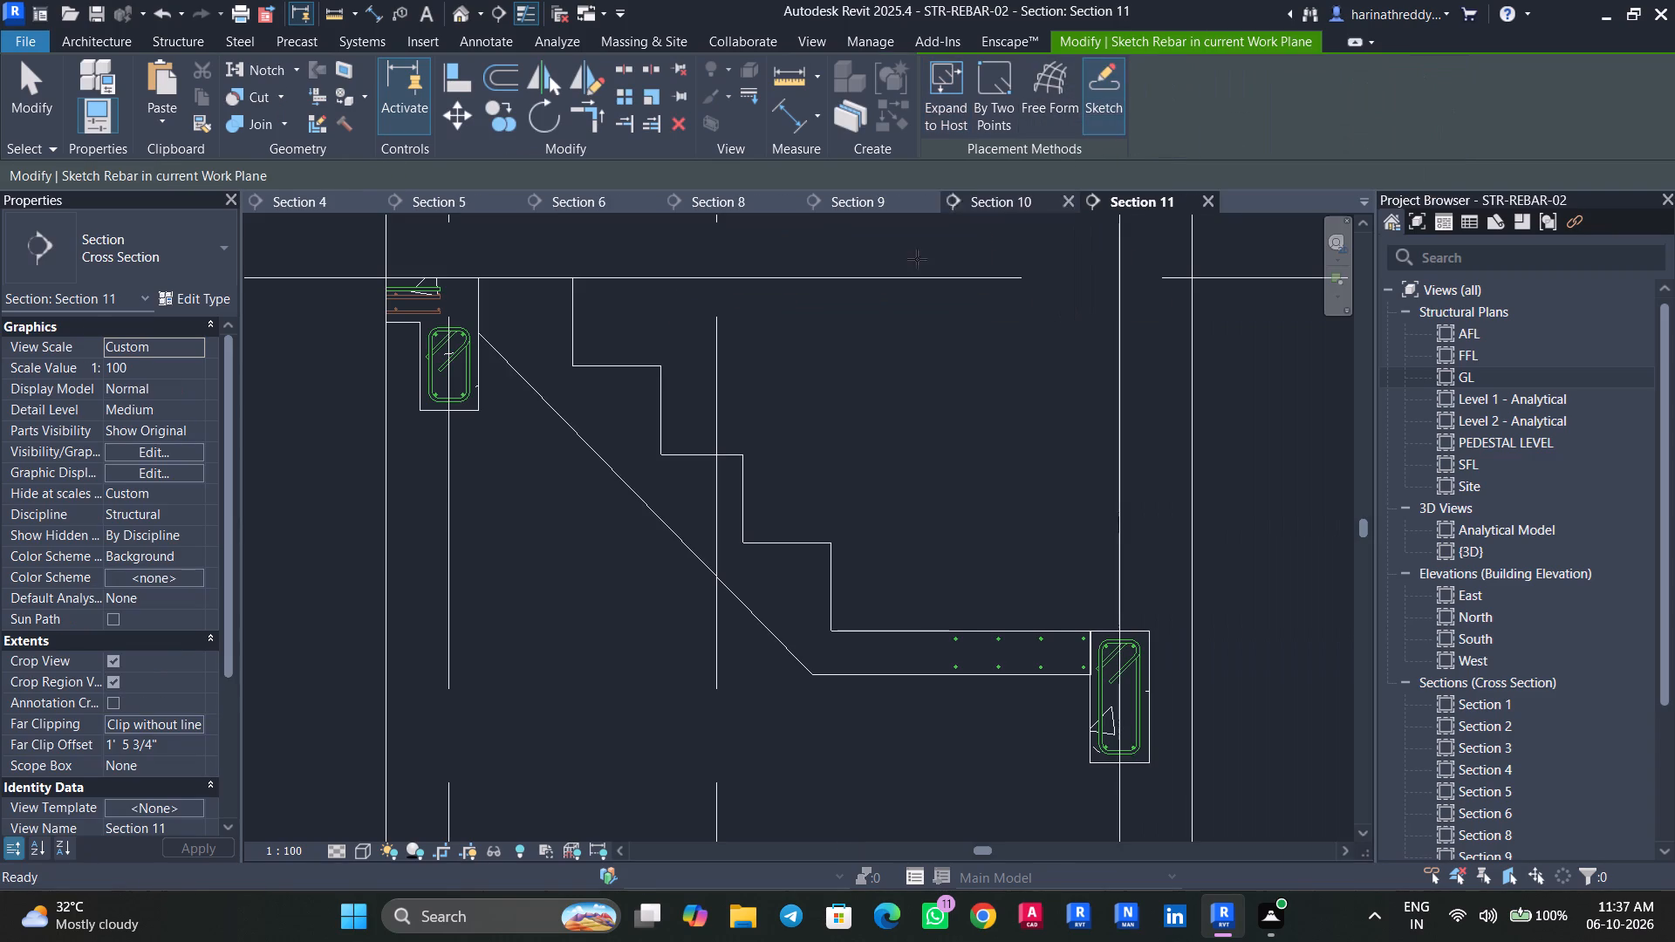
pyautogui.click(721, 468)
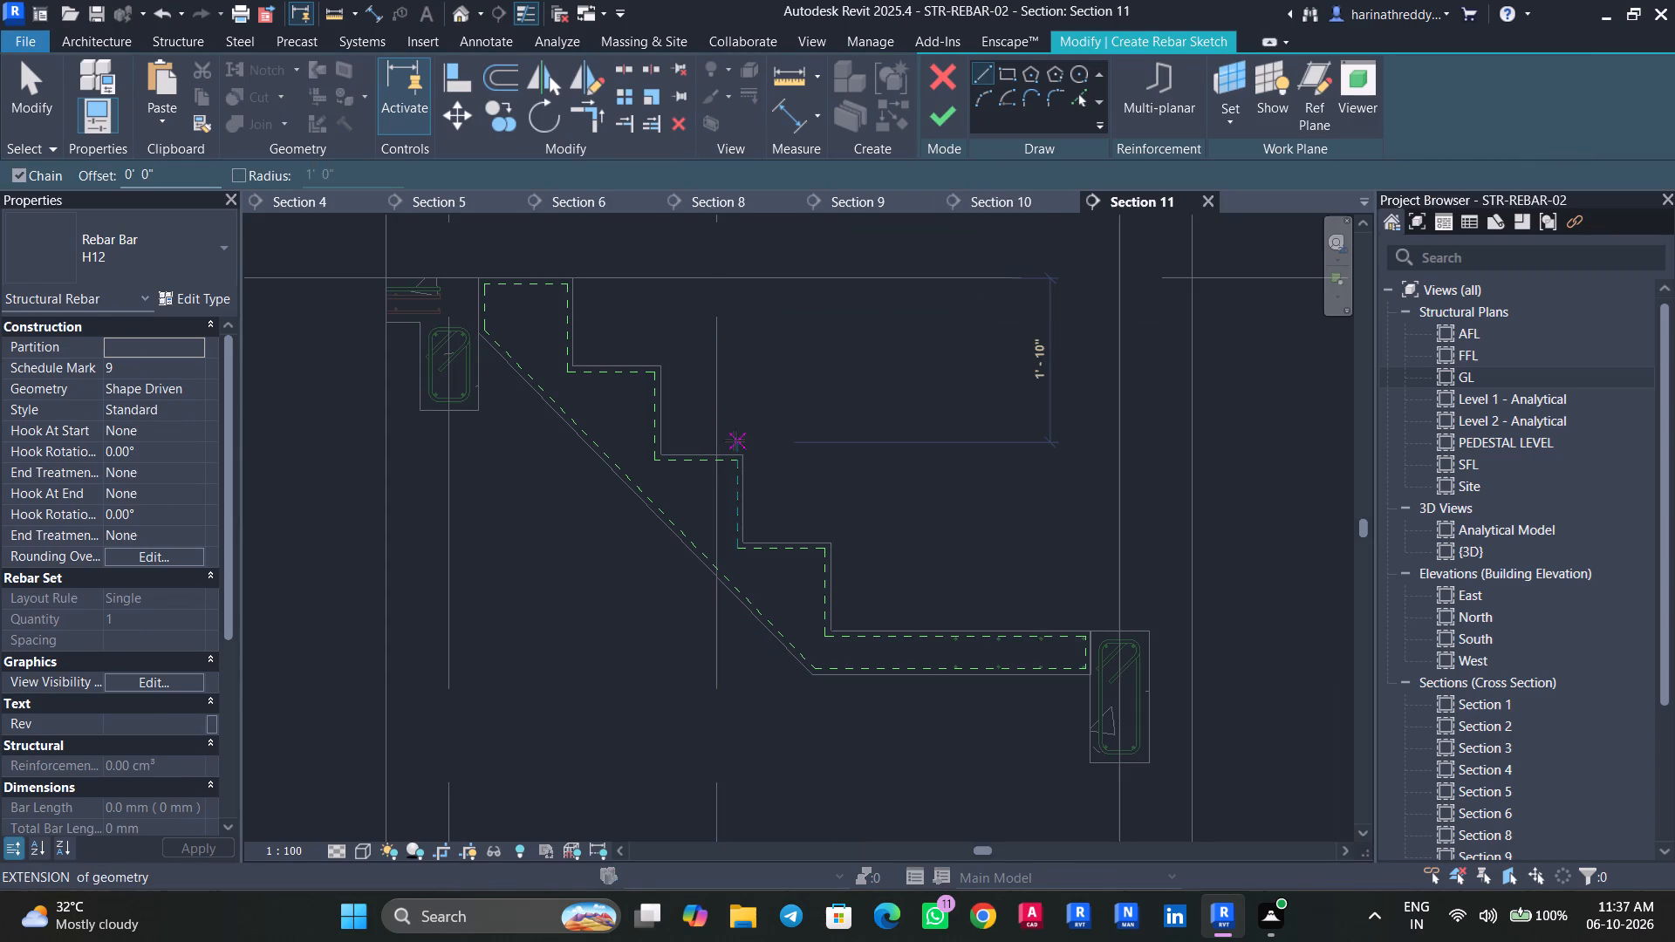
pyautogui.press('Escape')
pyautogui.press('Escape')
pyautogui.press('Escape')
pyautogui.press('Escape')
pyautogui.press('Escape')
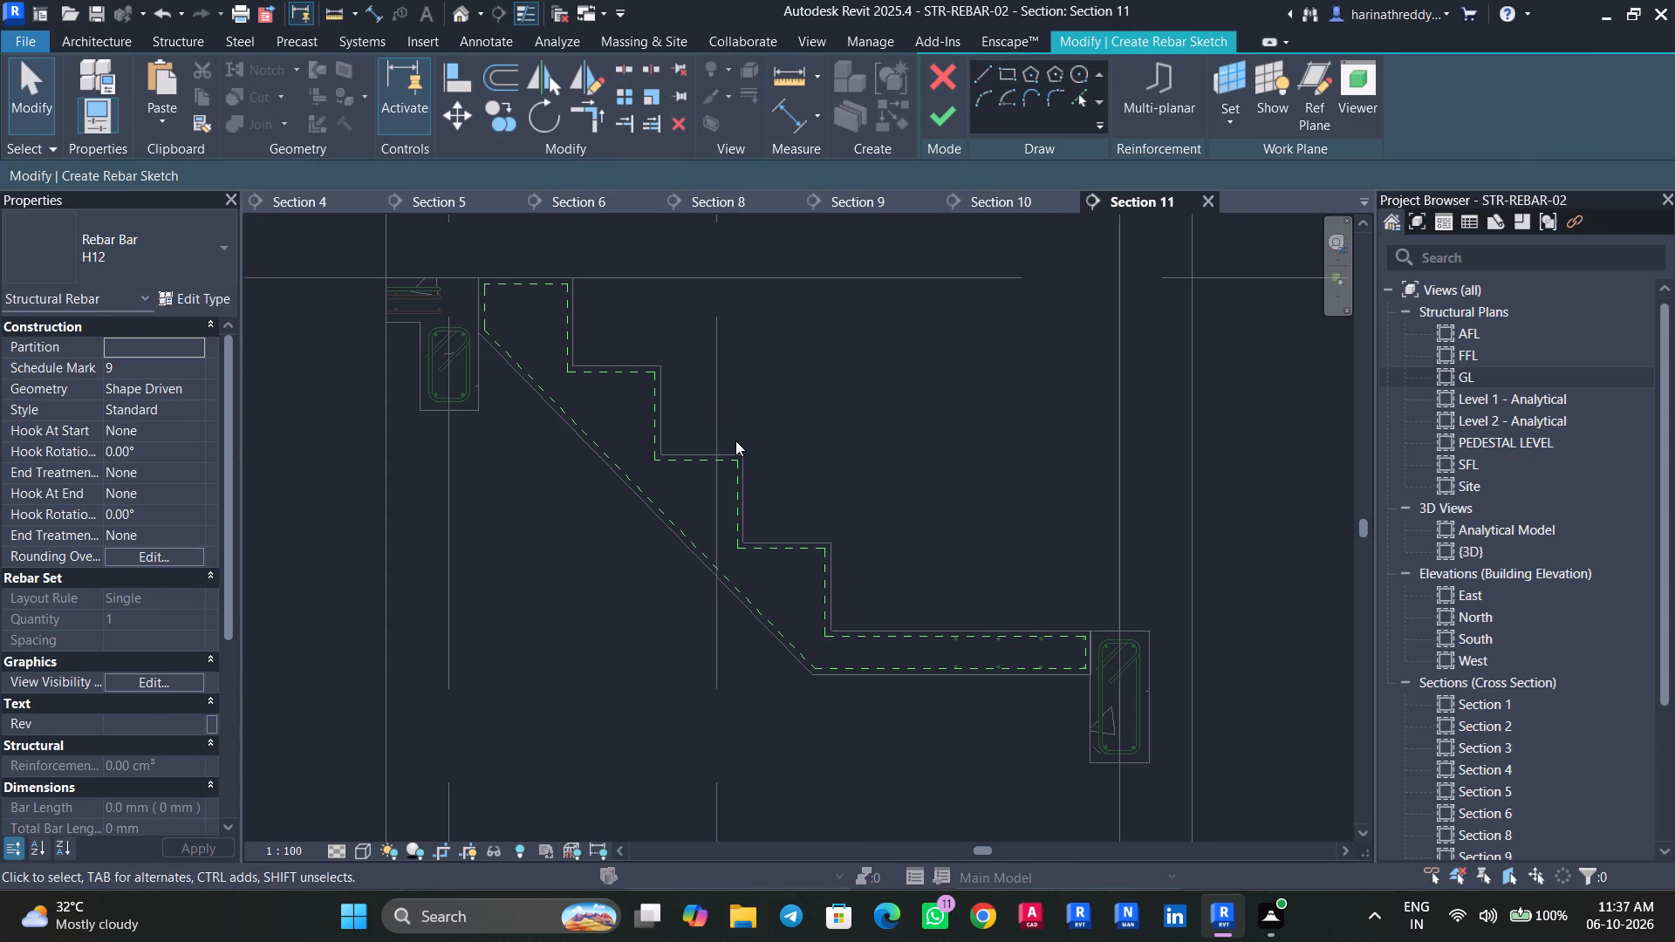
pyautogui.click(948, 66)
# Start a sketched H12 rebar hosted in the cast-in-place stair in Section 11, ready to draw along the upper flight and landing.
pyautogui.click(776, 529)
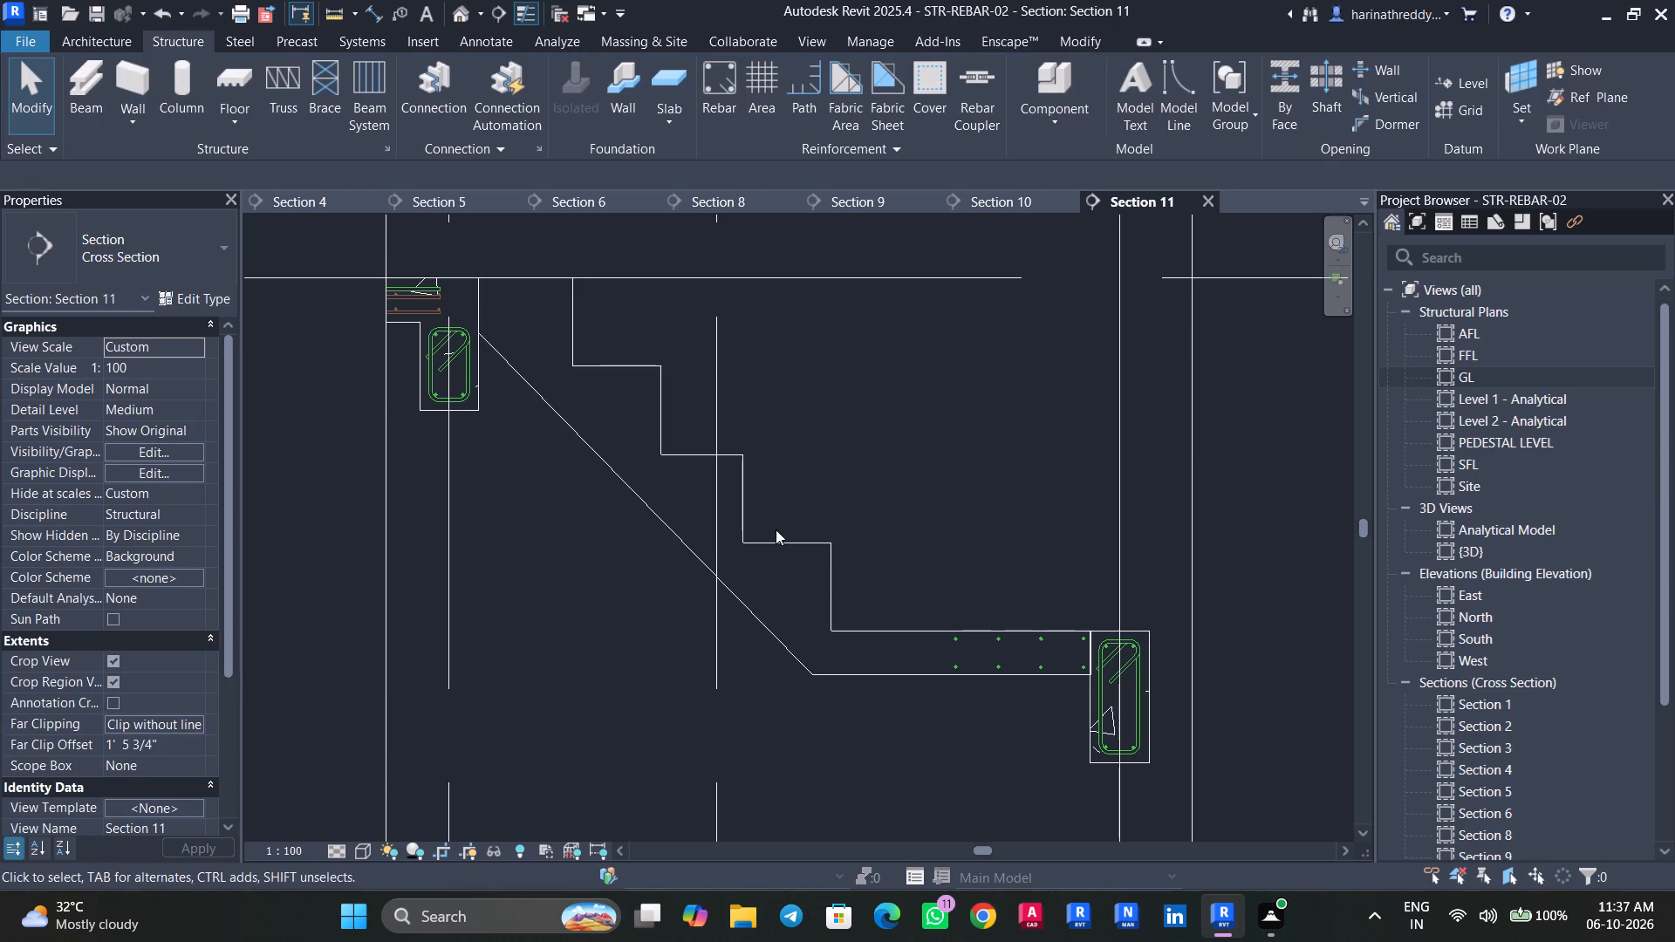
pyautogui.click(806, 563)
pyautogui.click(1180, 104)
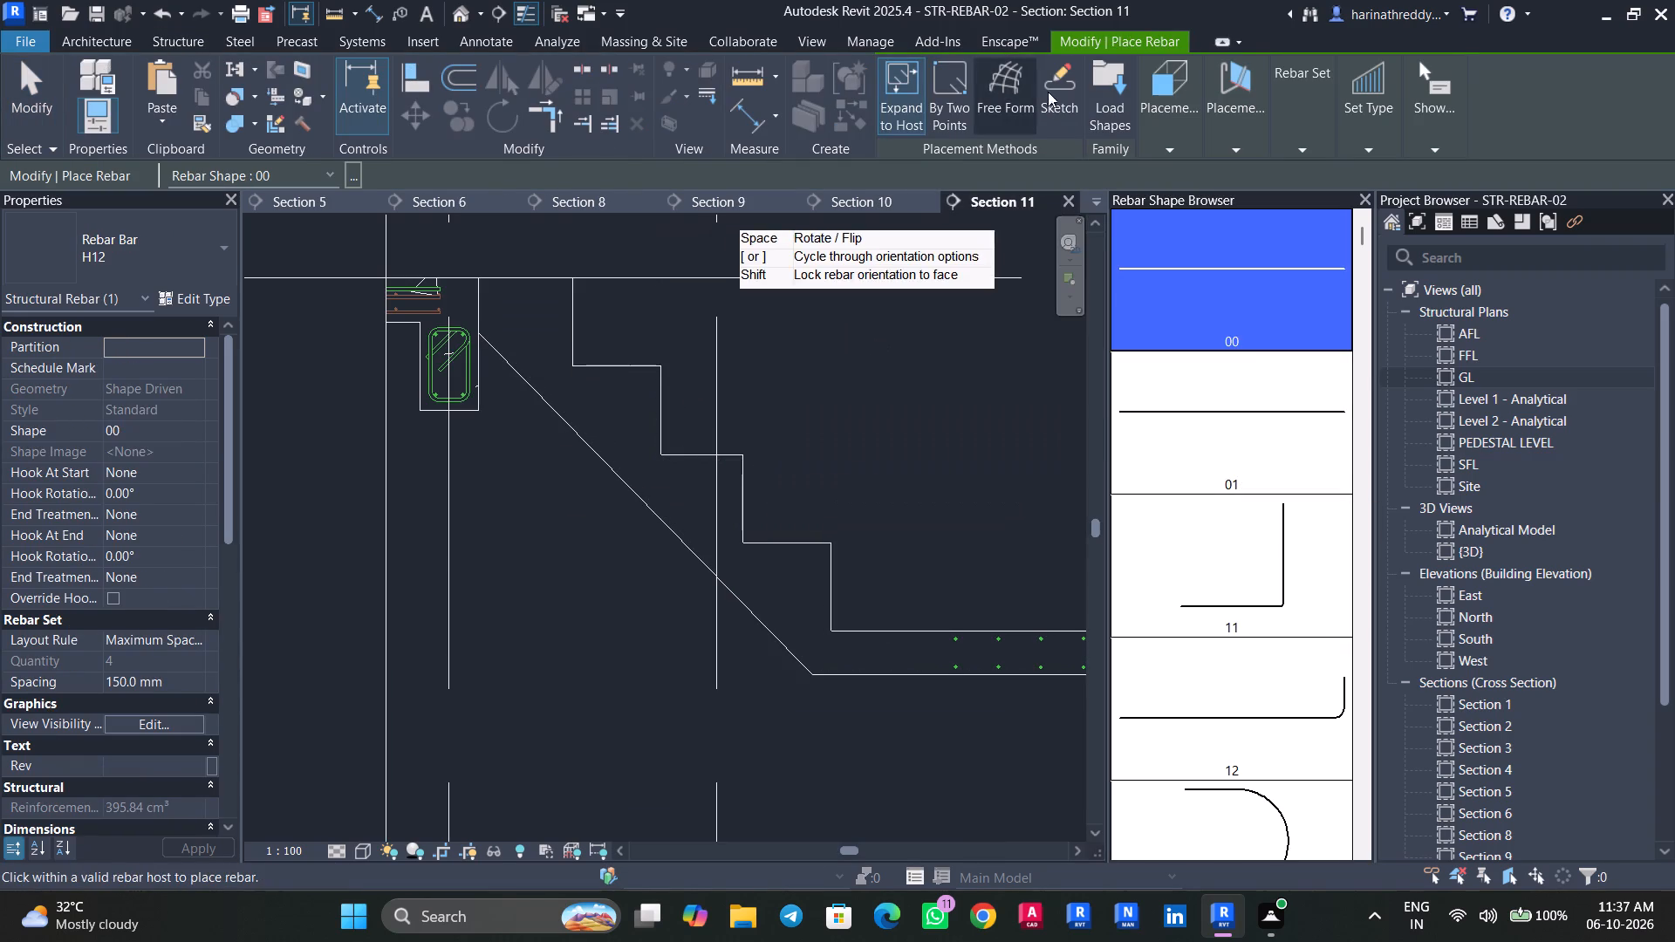
pyautogui.click(1056, 70)
pyautogui.click(600, 469)
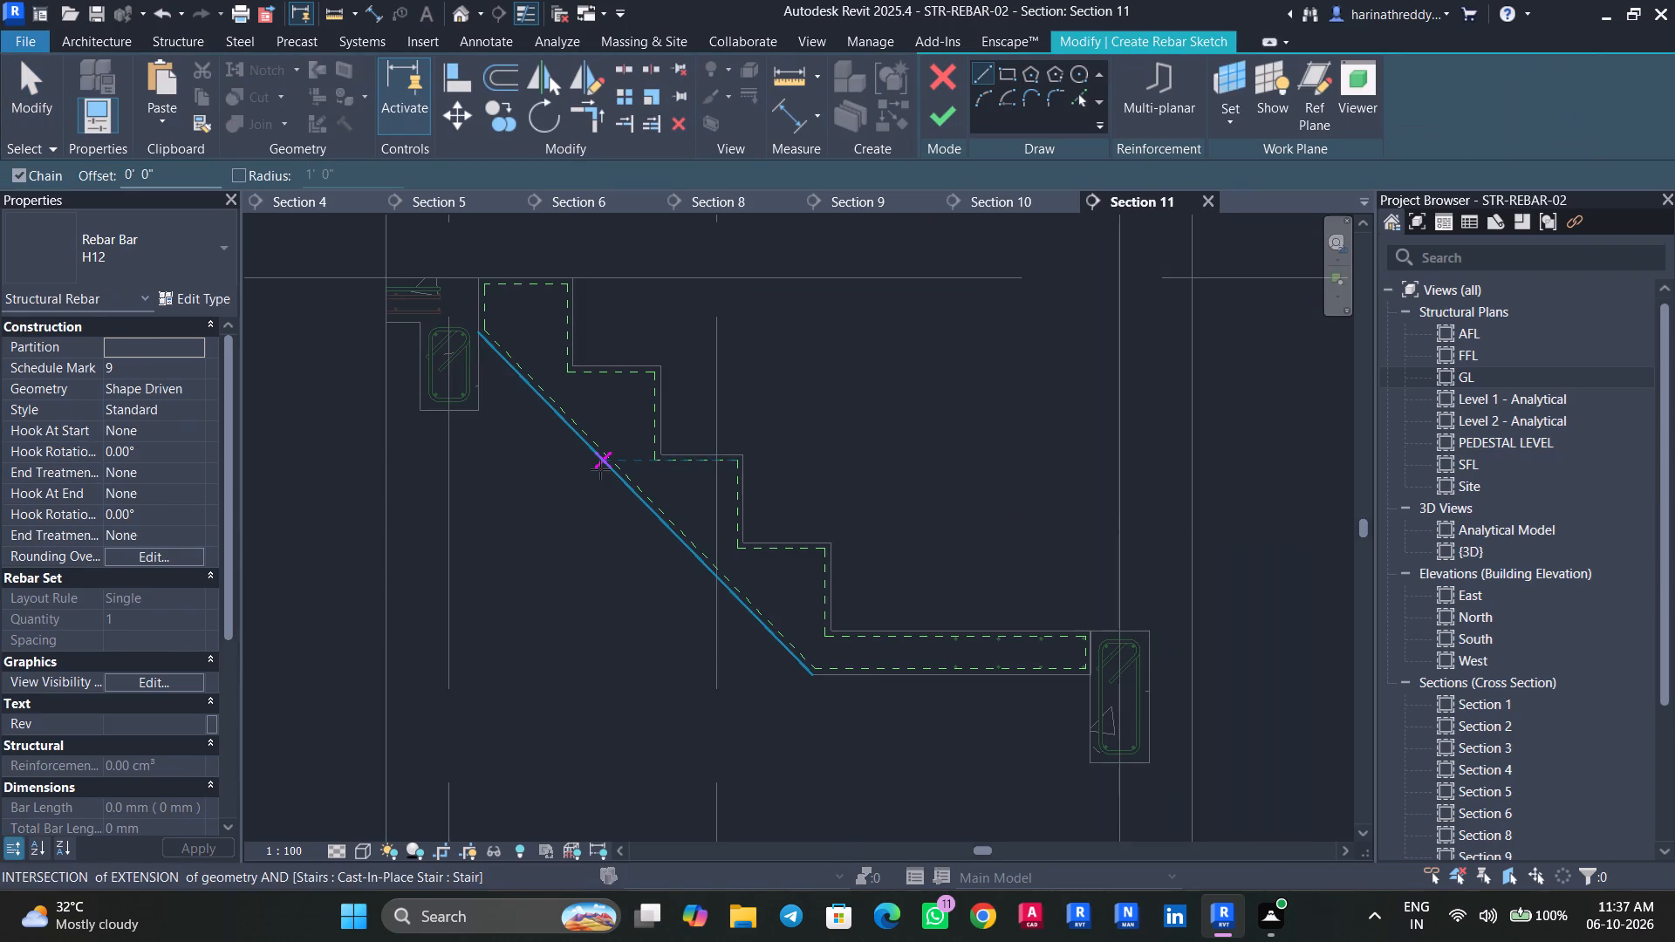
pyautogui.scroll(3, 690, 335)
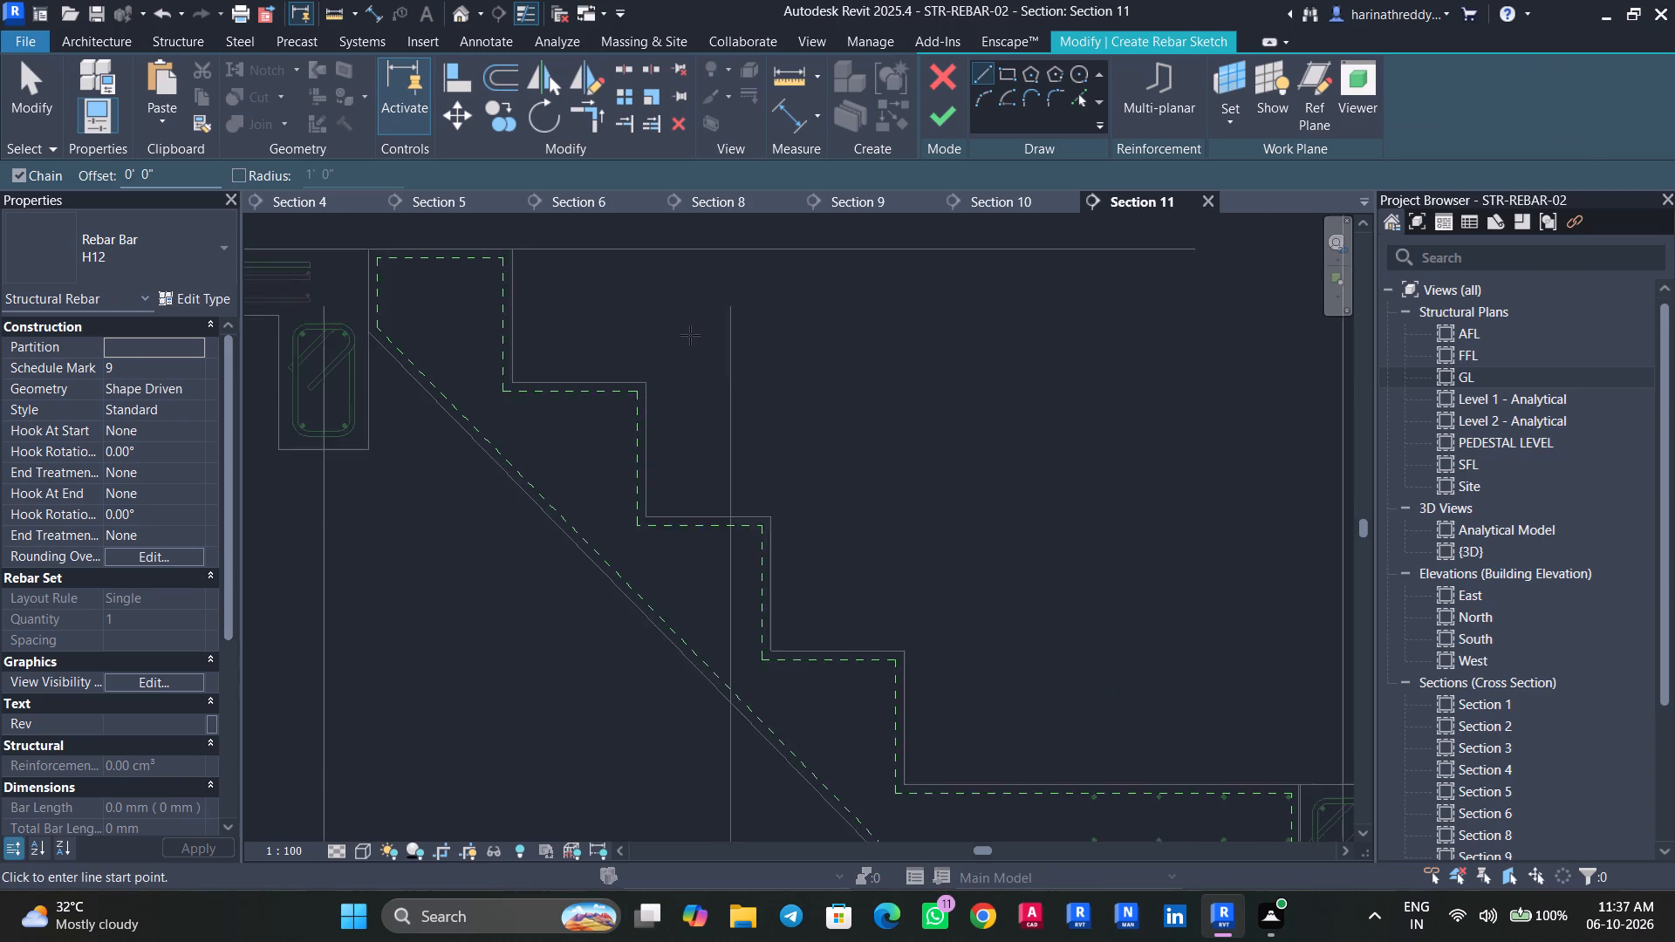
pyautogui.moveTo(694, 337); pyautogui.dragTo(726, 378, button='middle')
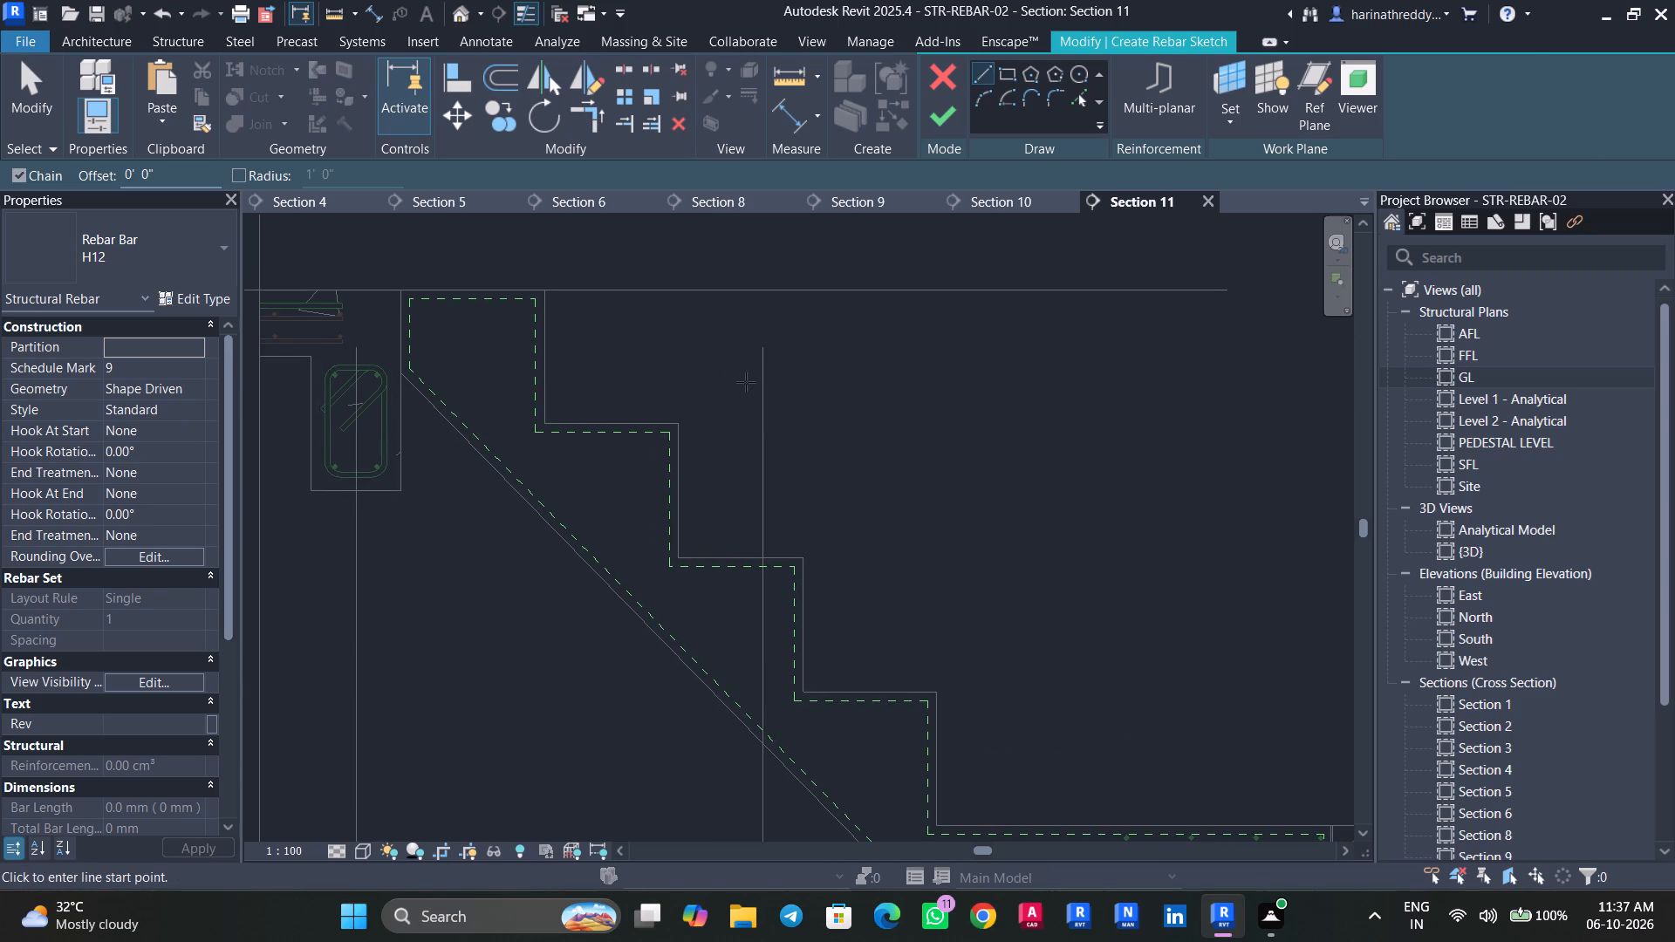
pyautogui.moveTo(745, 383); pyautogui.dragTo(577, 191, button='middle')
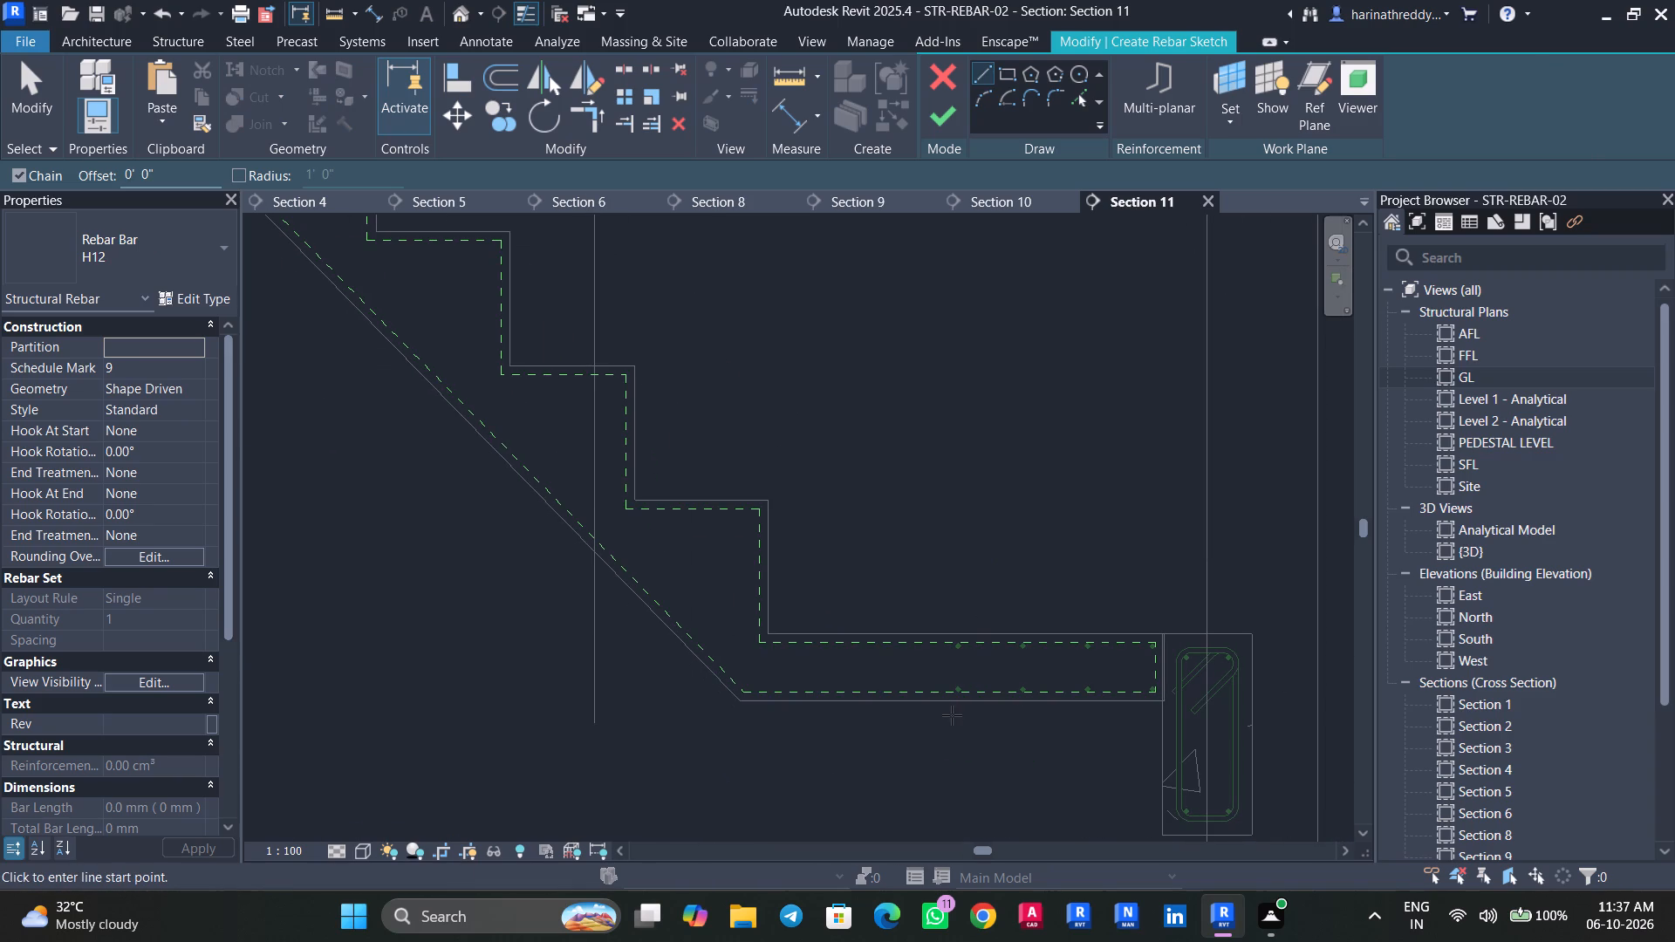